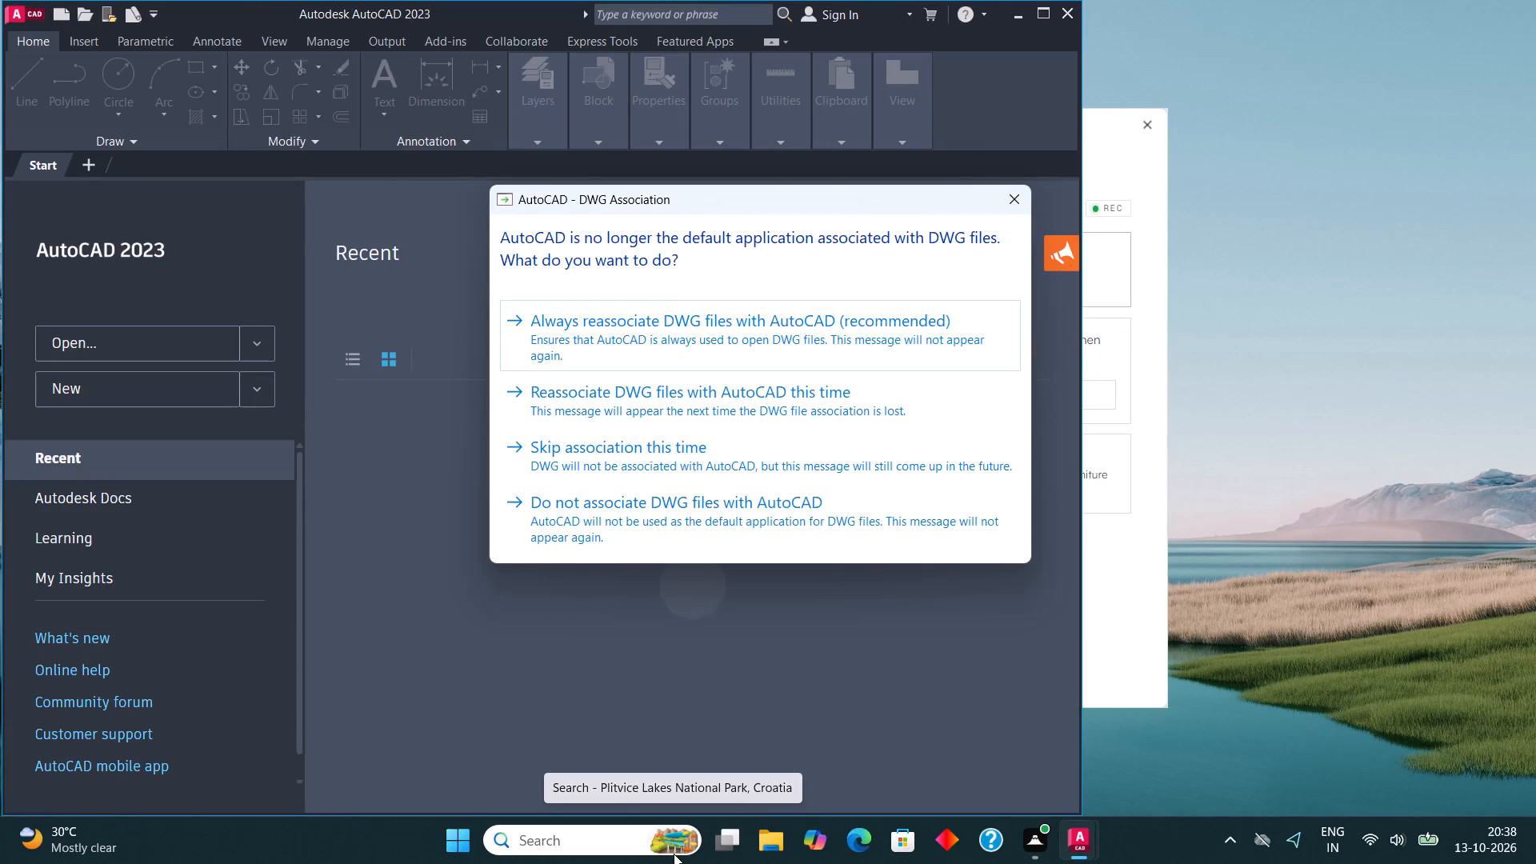
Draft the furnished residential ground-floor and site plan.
Dismiss the DWG association prompt and start a new drawing in a maximized window.
click(1010, 202)
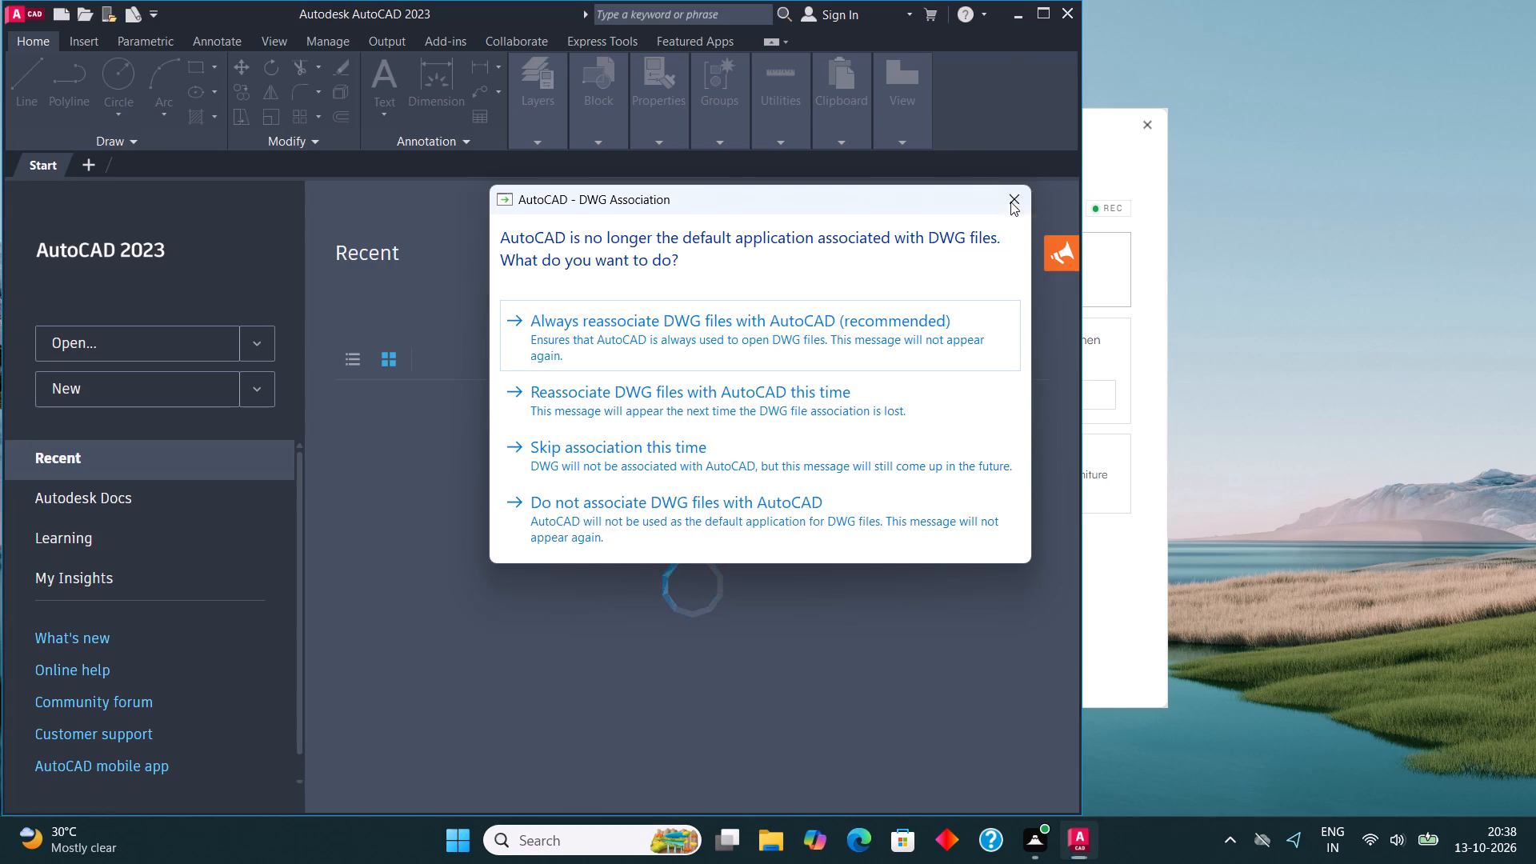
click(163, 390)
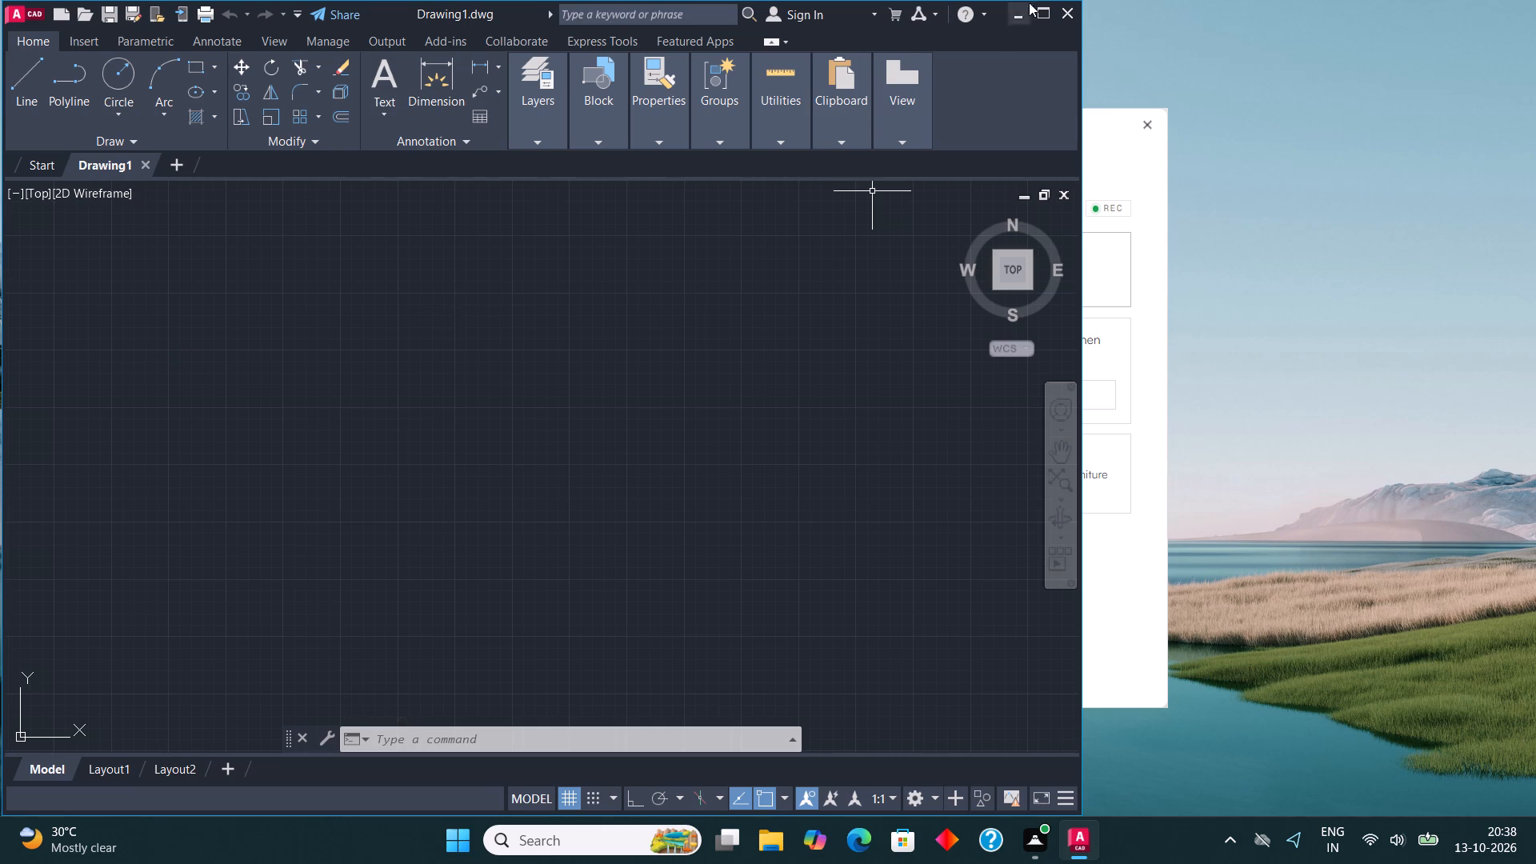
click(1046, 18)
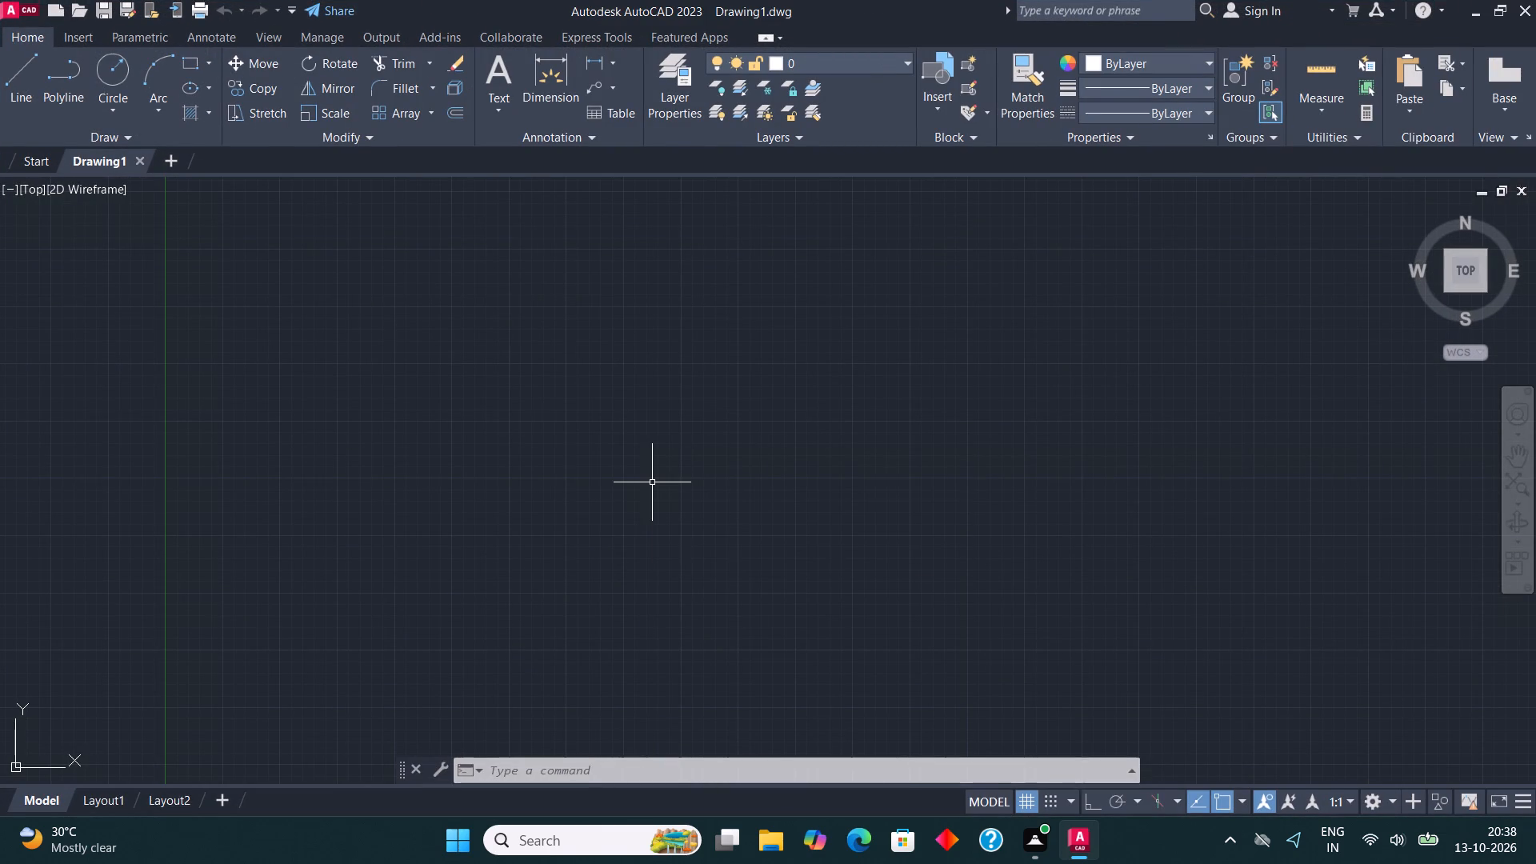
View the Open and Save settings in the Options dialog, and close it without changes.
text(op)
key(Return)
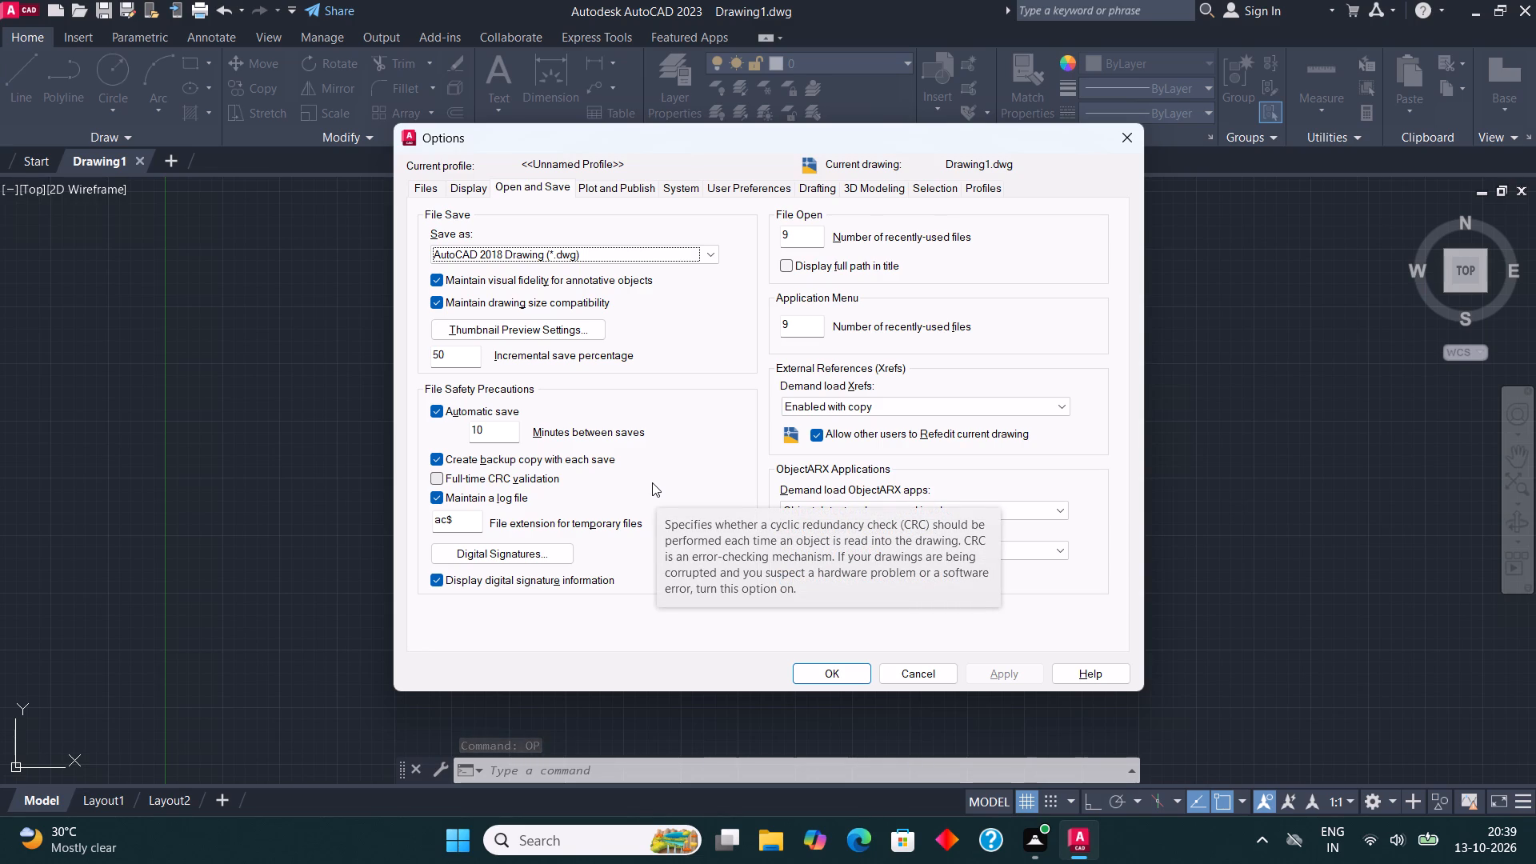
click(837, 671)
Configure the drawing units to Architectural length with 0'-0" precision, Inches insertion scale and International lighting.
text(un)
key(Return)
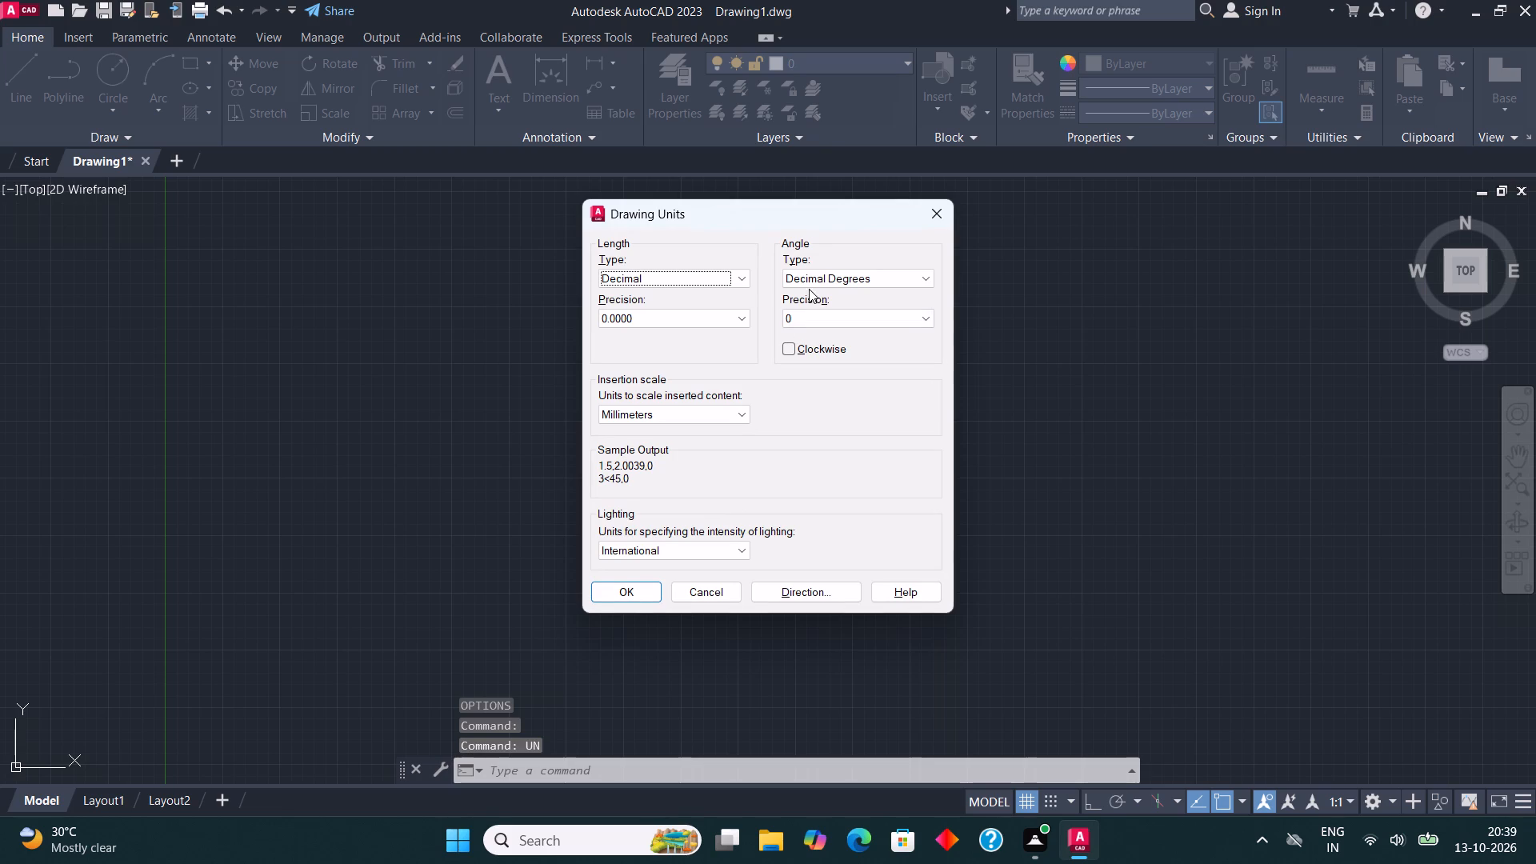
click(719, 277)
click(704, 293)
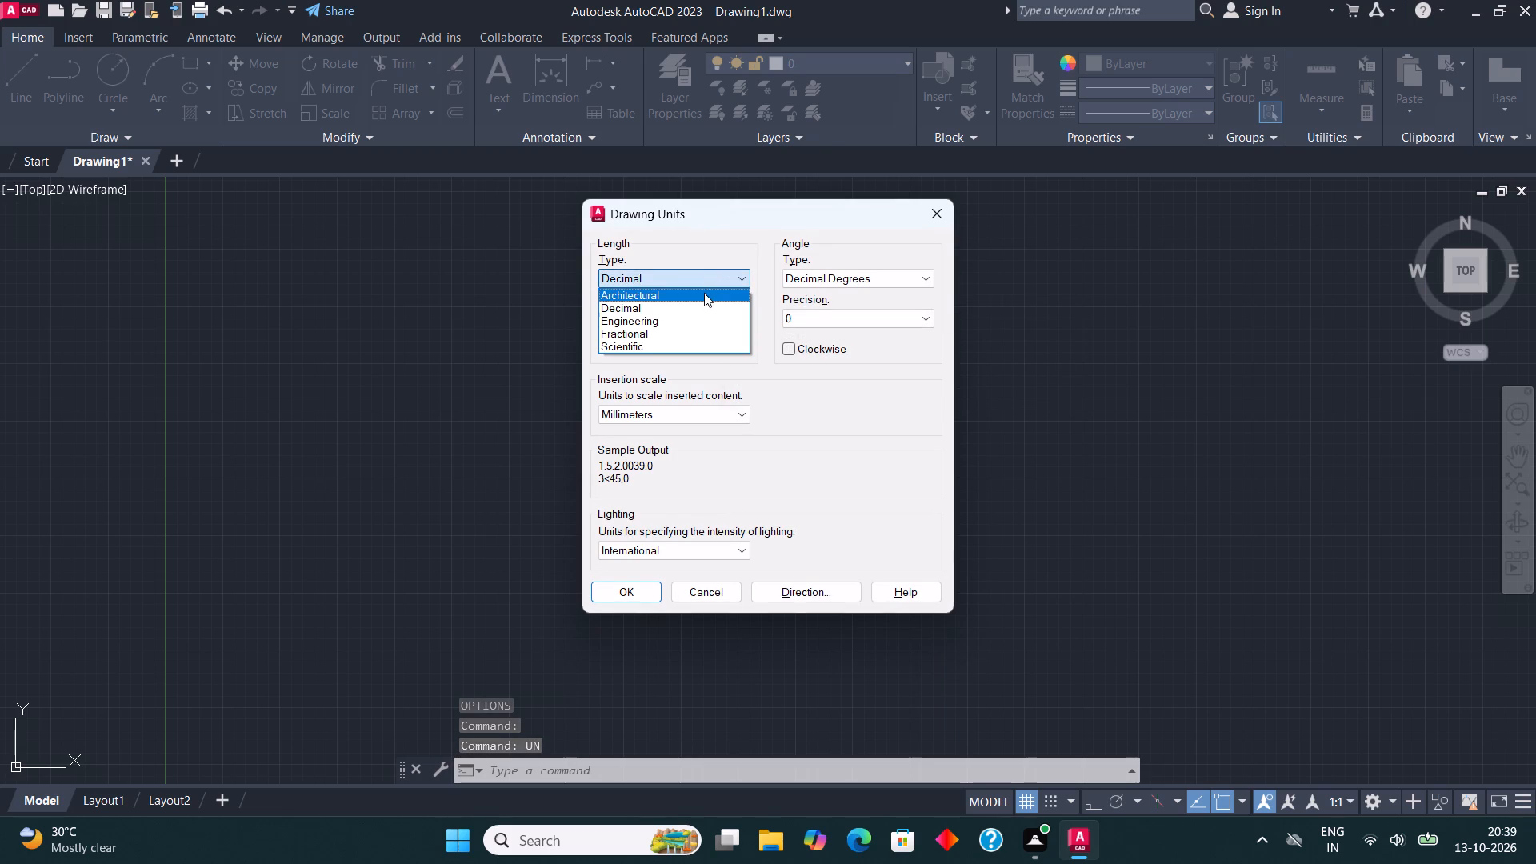
click(701, 312)
click(685, 334)
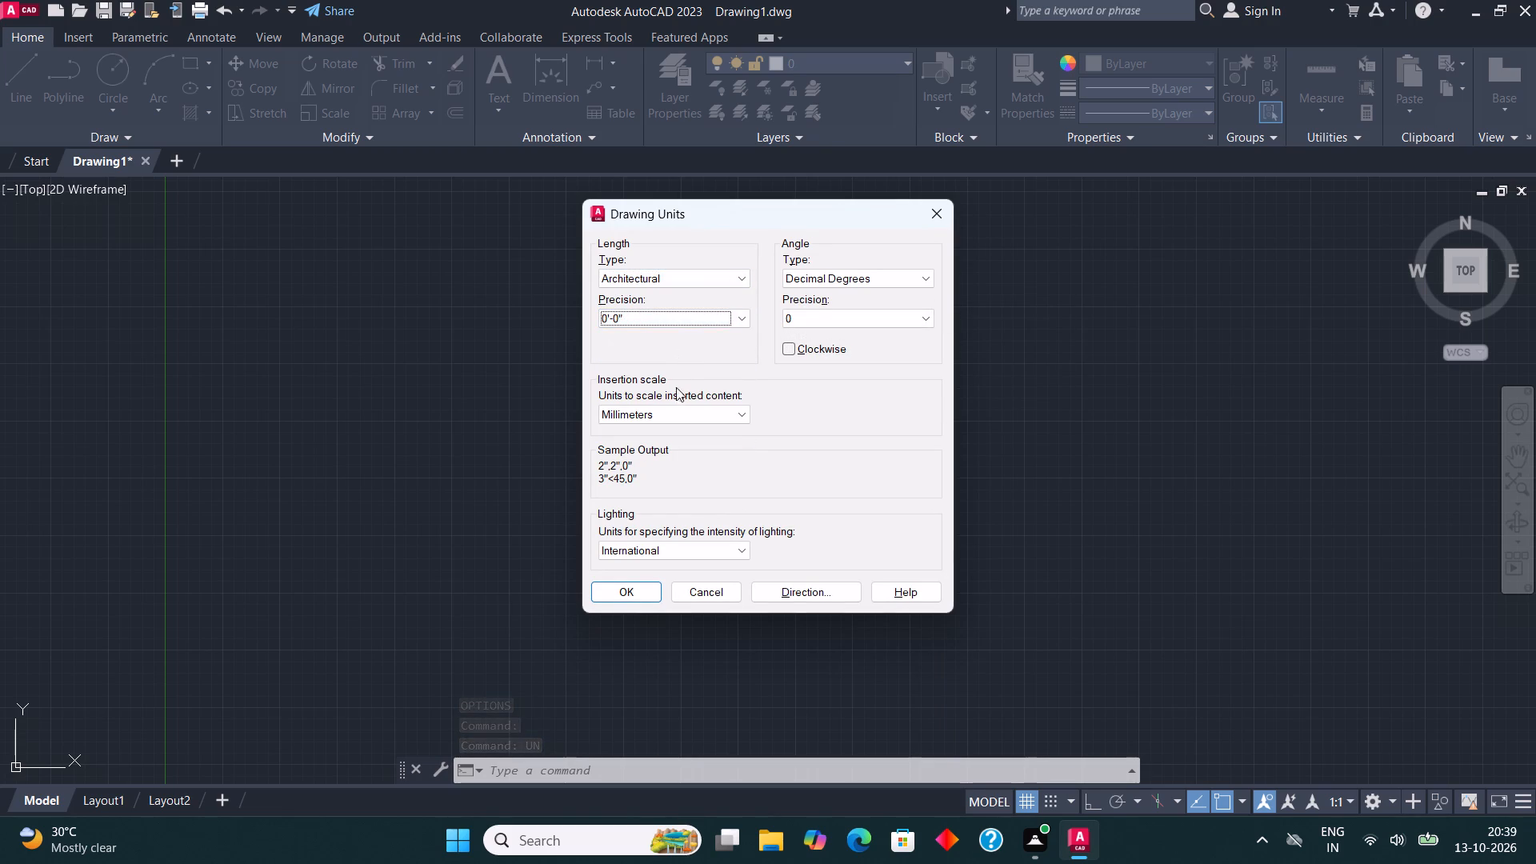
click(682, 410)
click(670, 442)
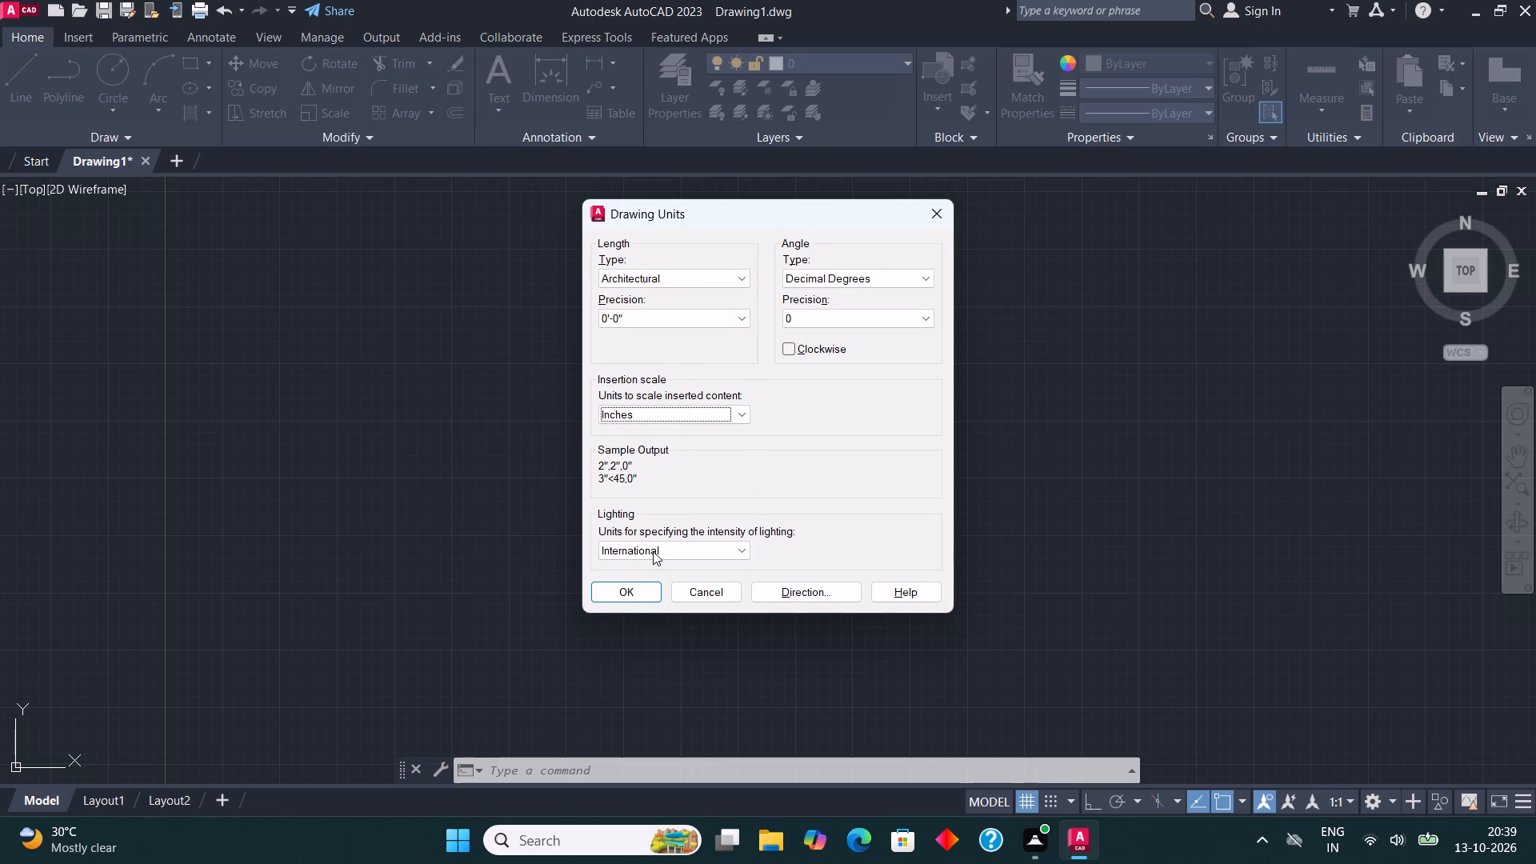
click(653, 546)
click(653, 537)
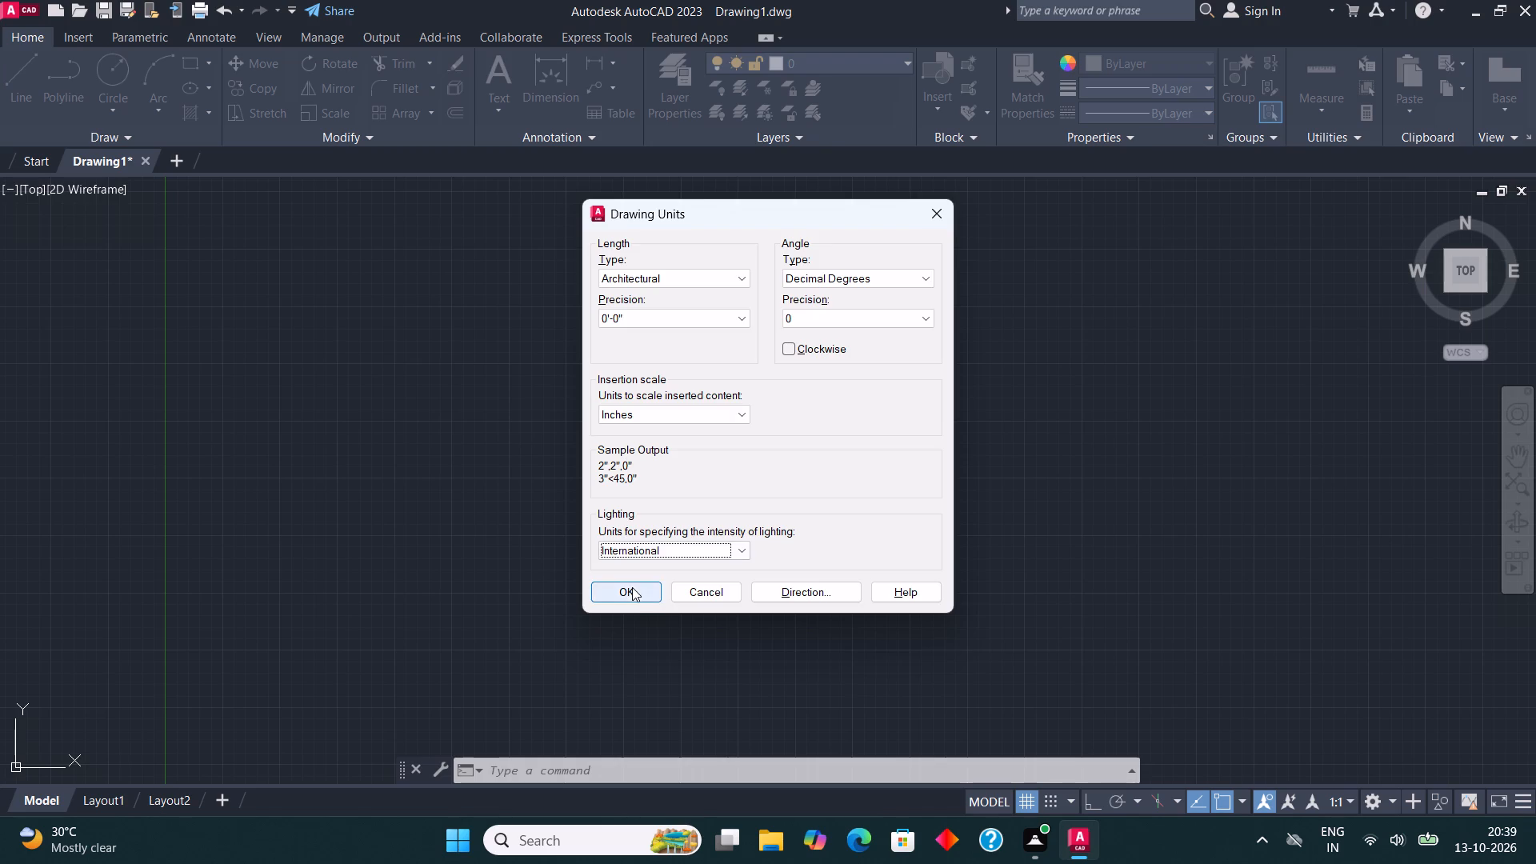
click(632, 587)
Set the primary units of the ISO-25 dimension style to Architectural format with 0'-0" precision.
text(di)
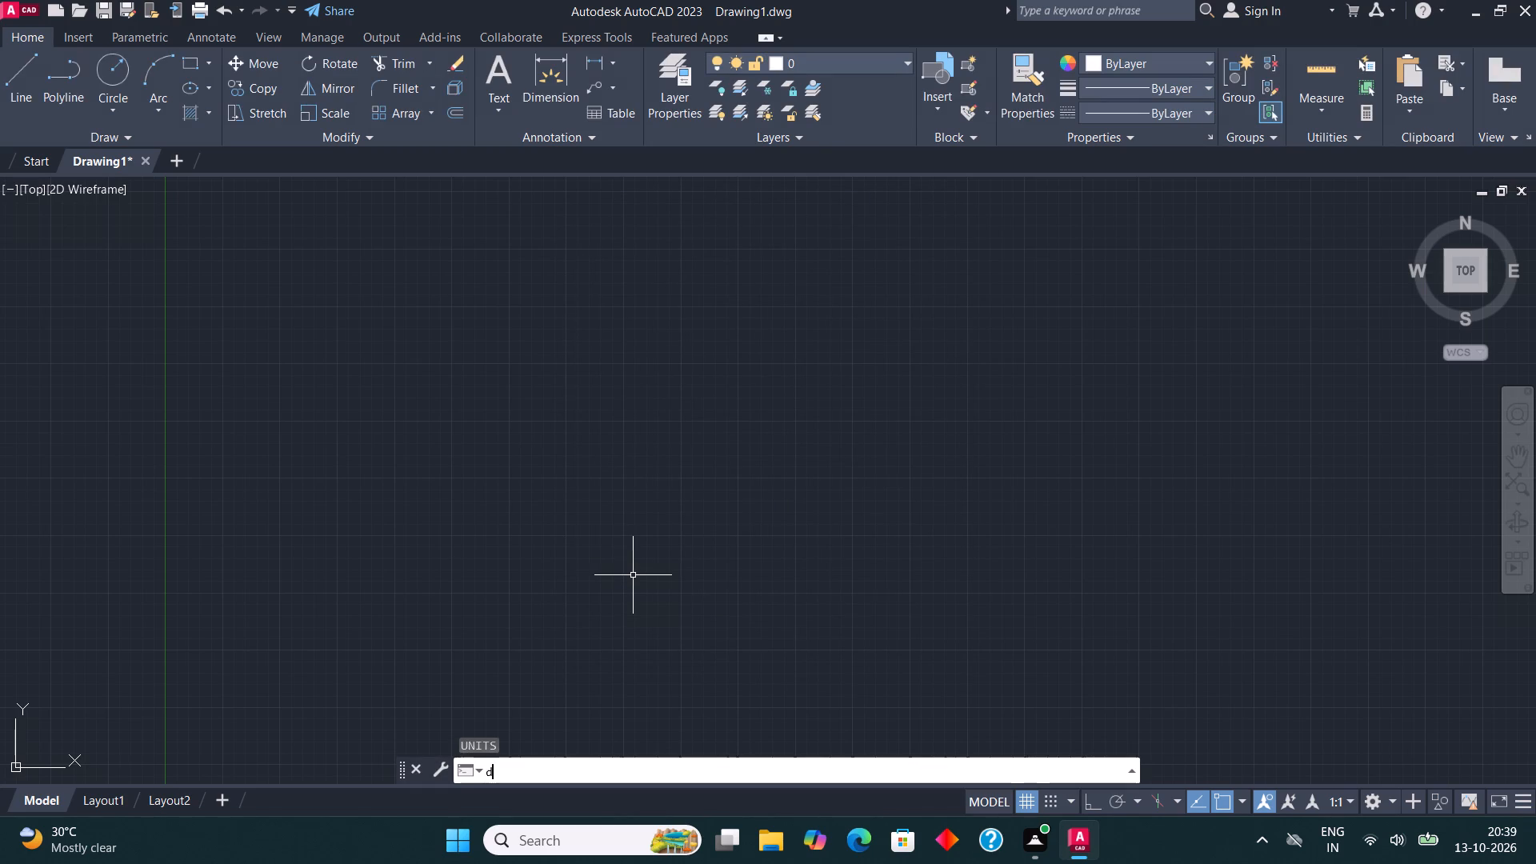
key(m)
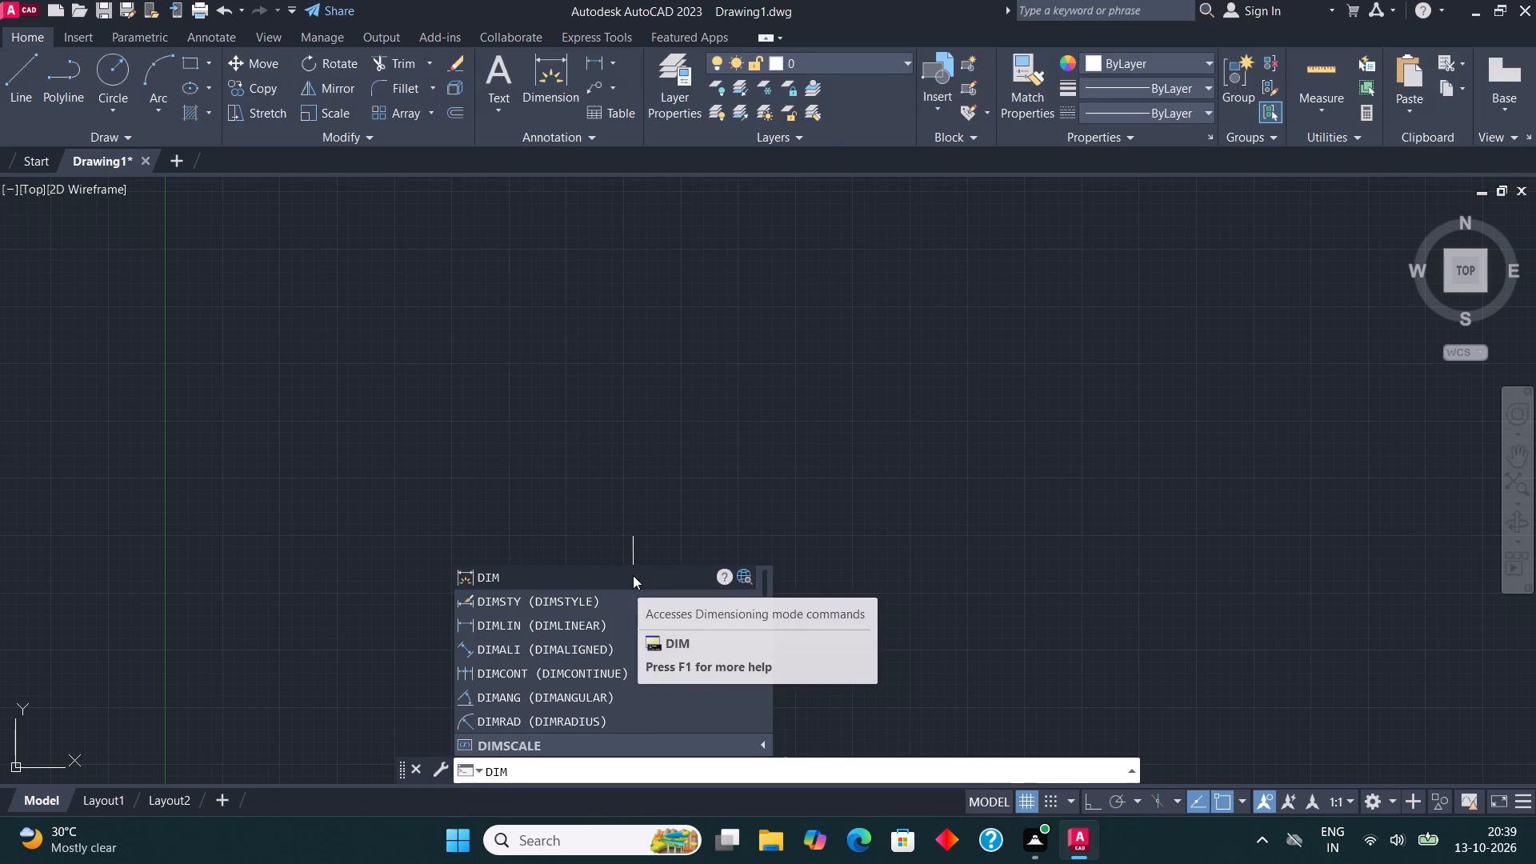
click(634, 601)
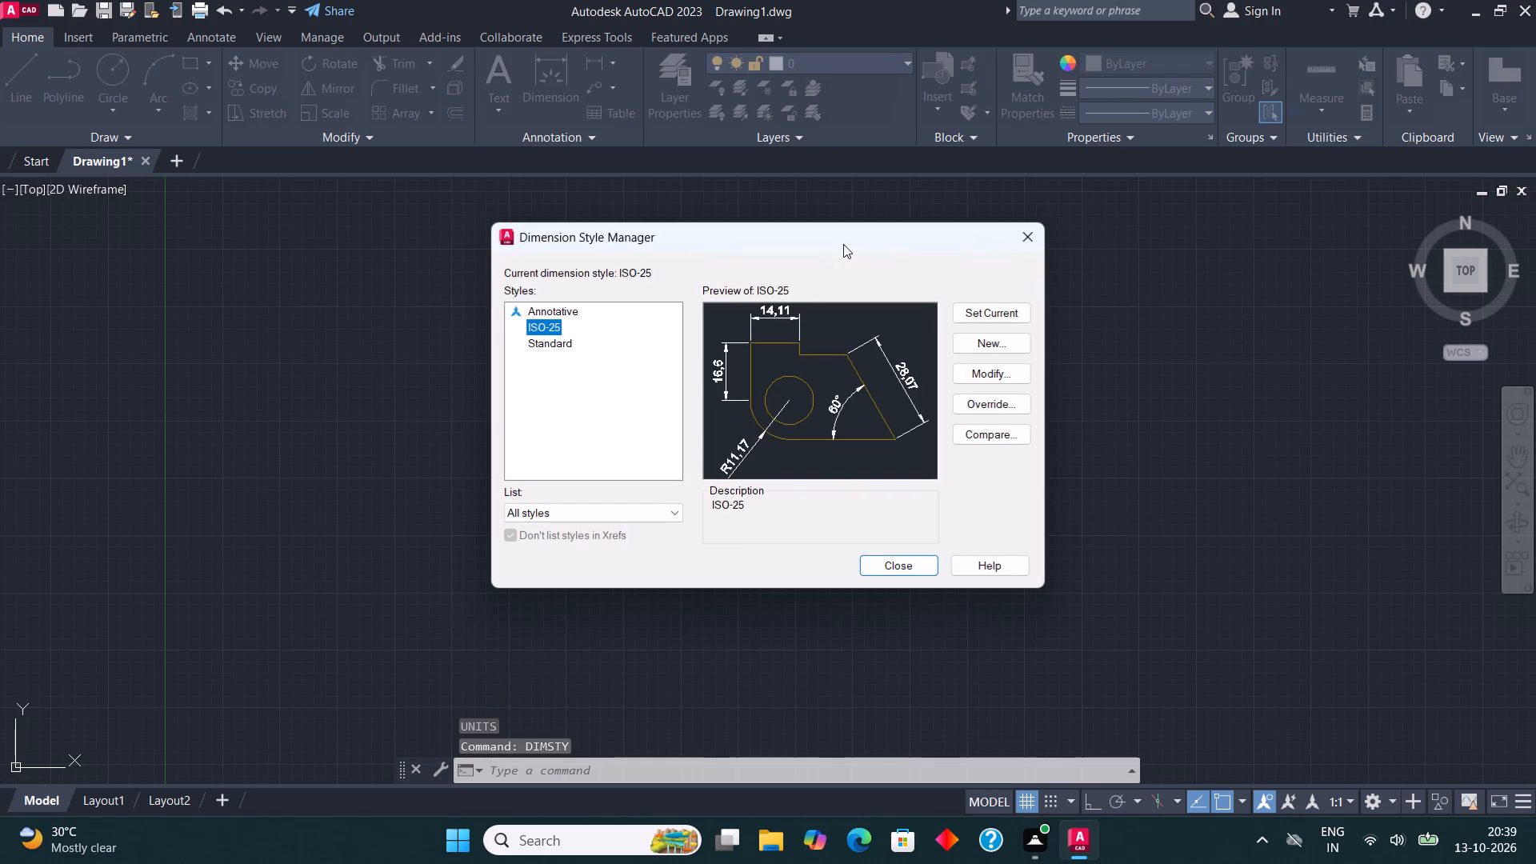
click(990, 369)
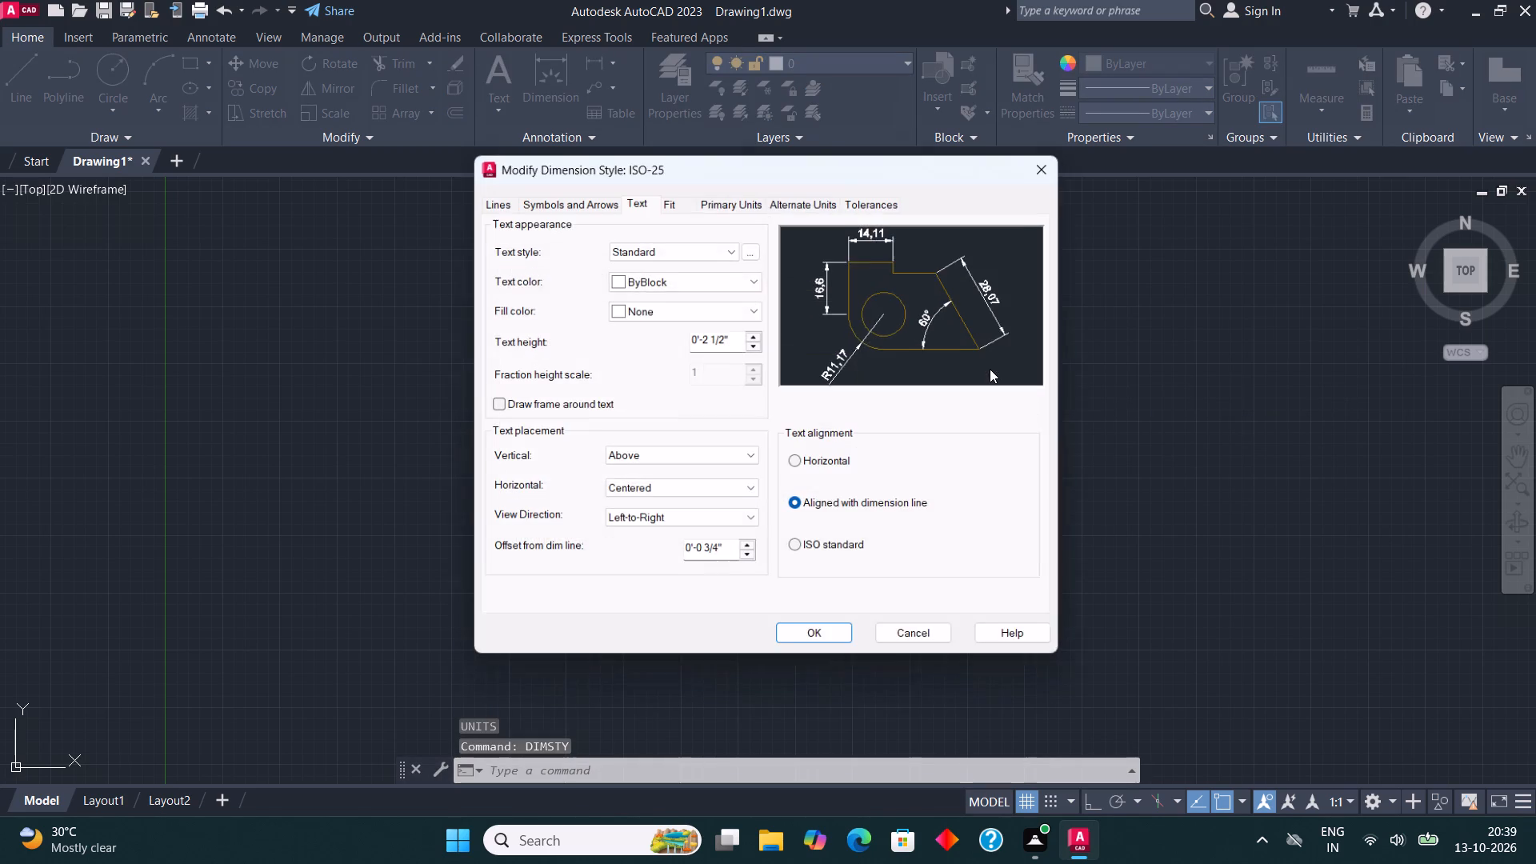
click(732, 196)
click(686, 243)
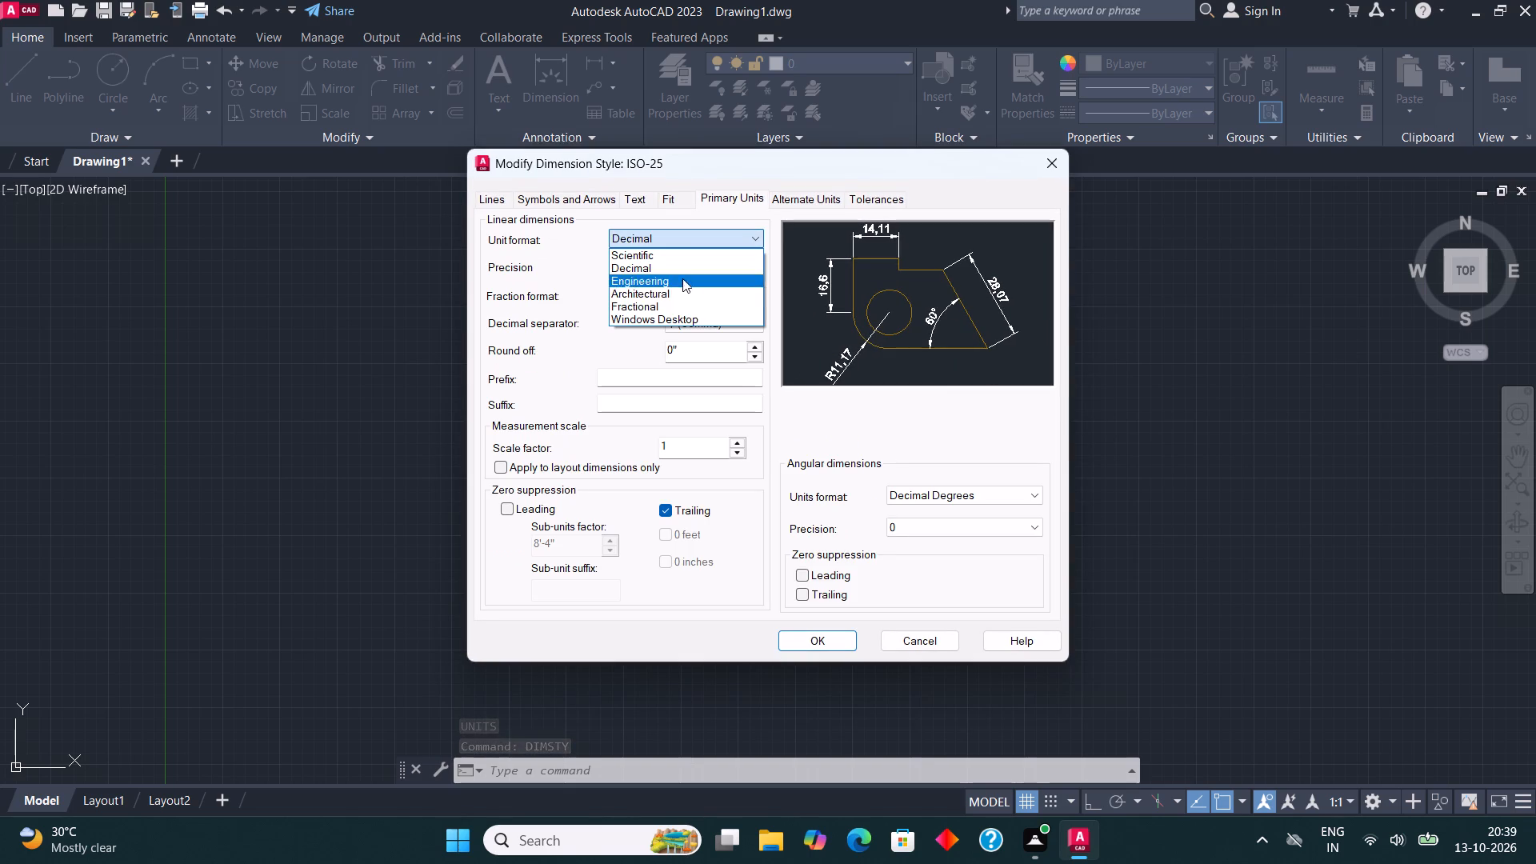
click(674, 291)
click(670, 266)
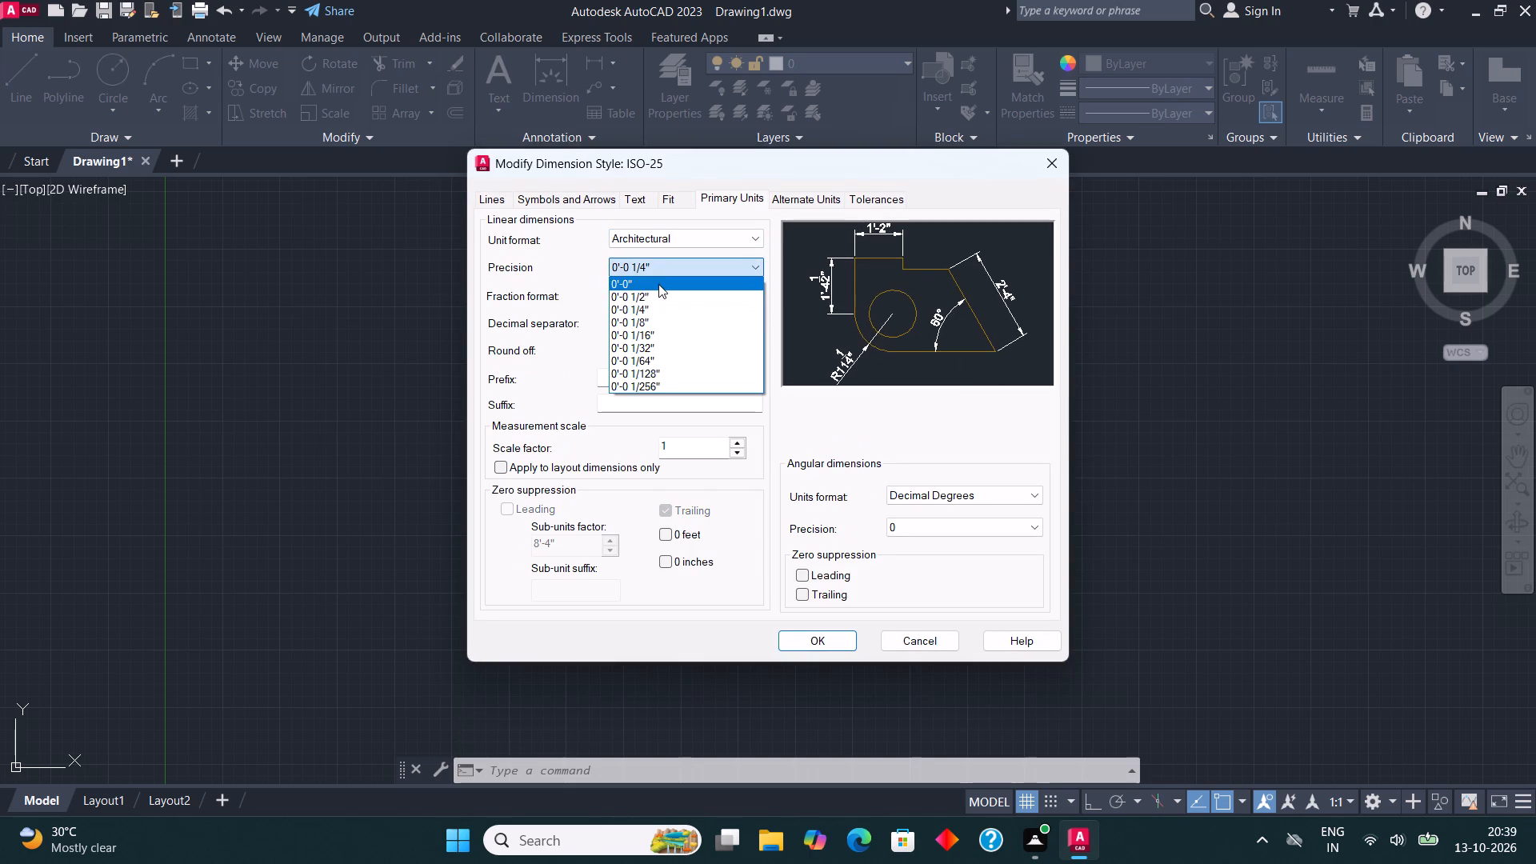
click(658, 284)
Set the ISO-25 dimension text height to 5" and make the style current.
click(633, 194)
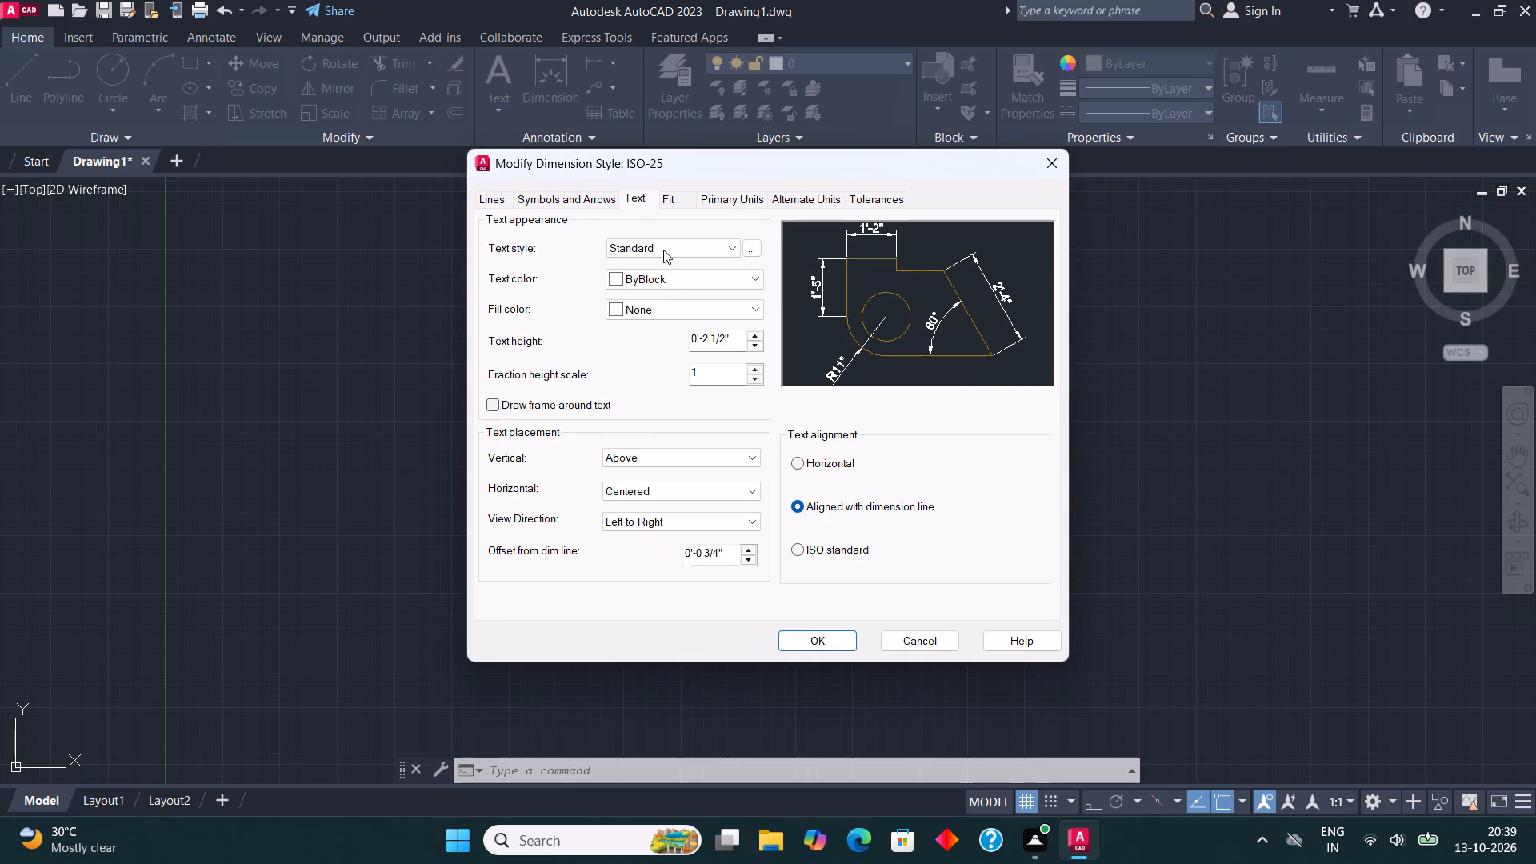
drag(733, 334, 620, 341)
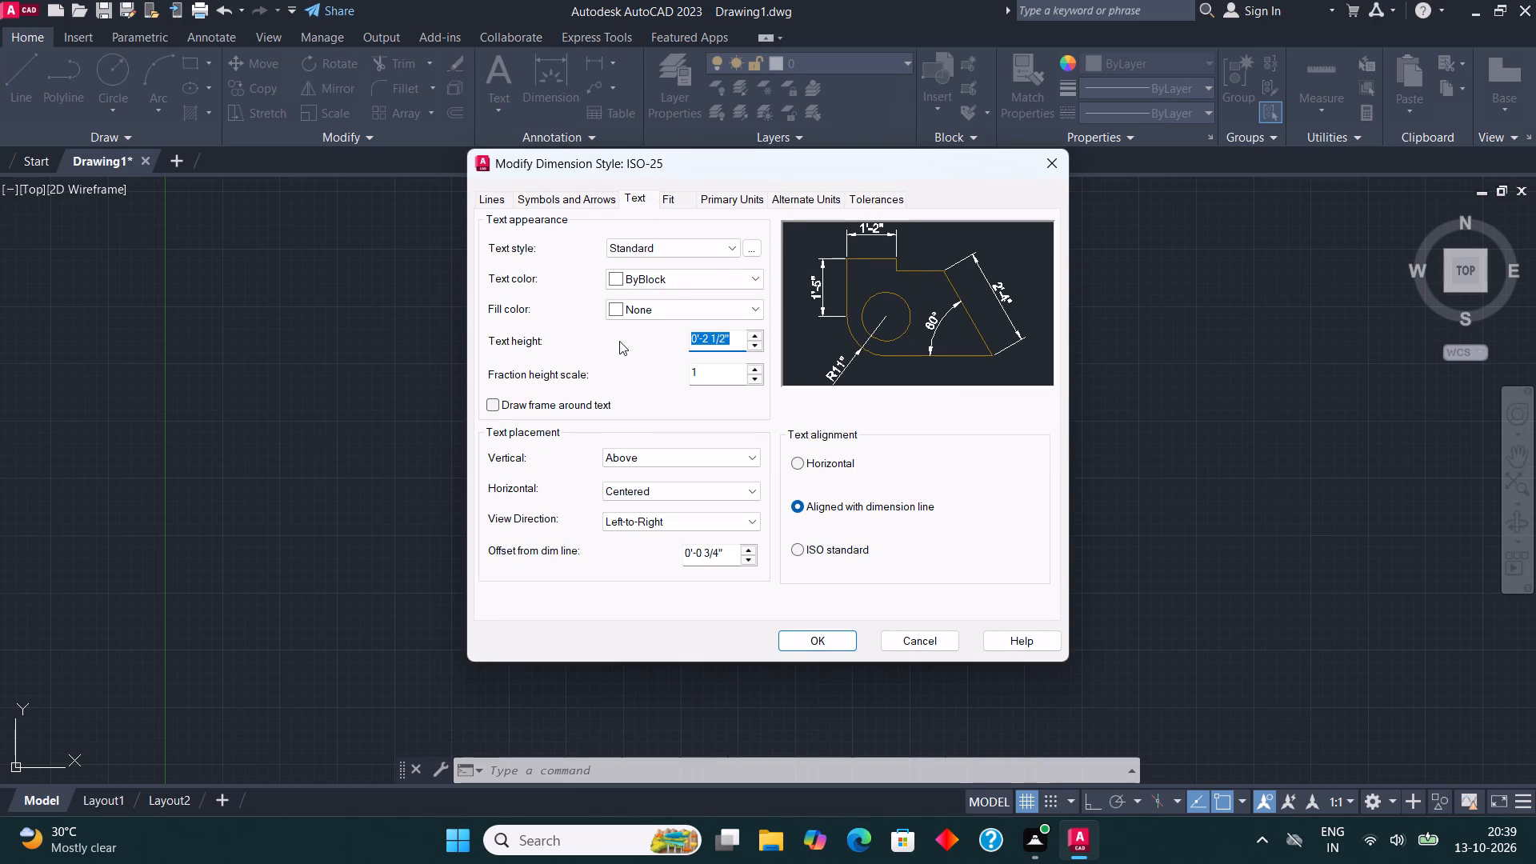
text(5")
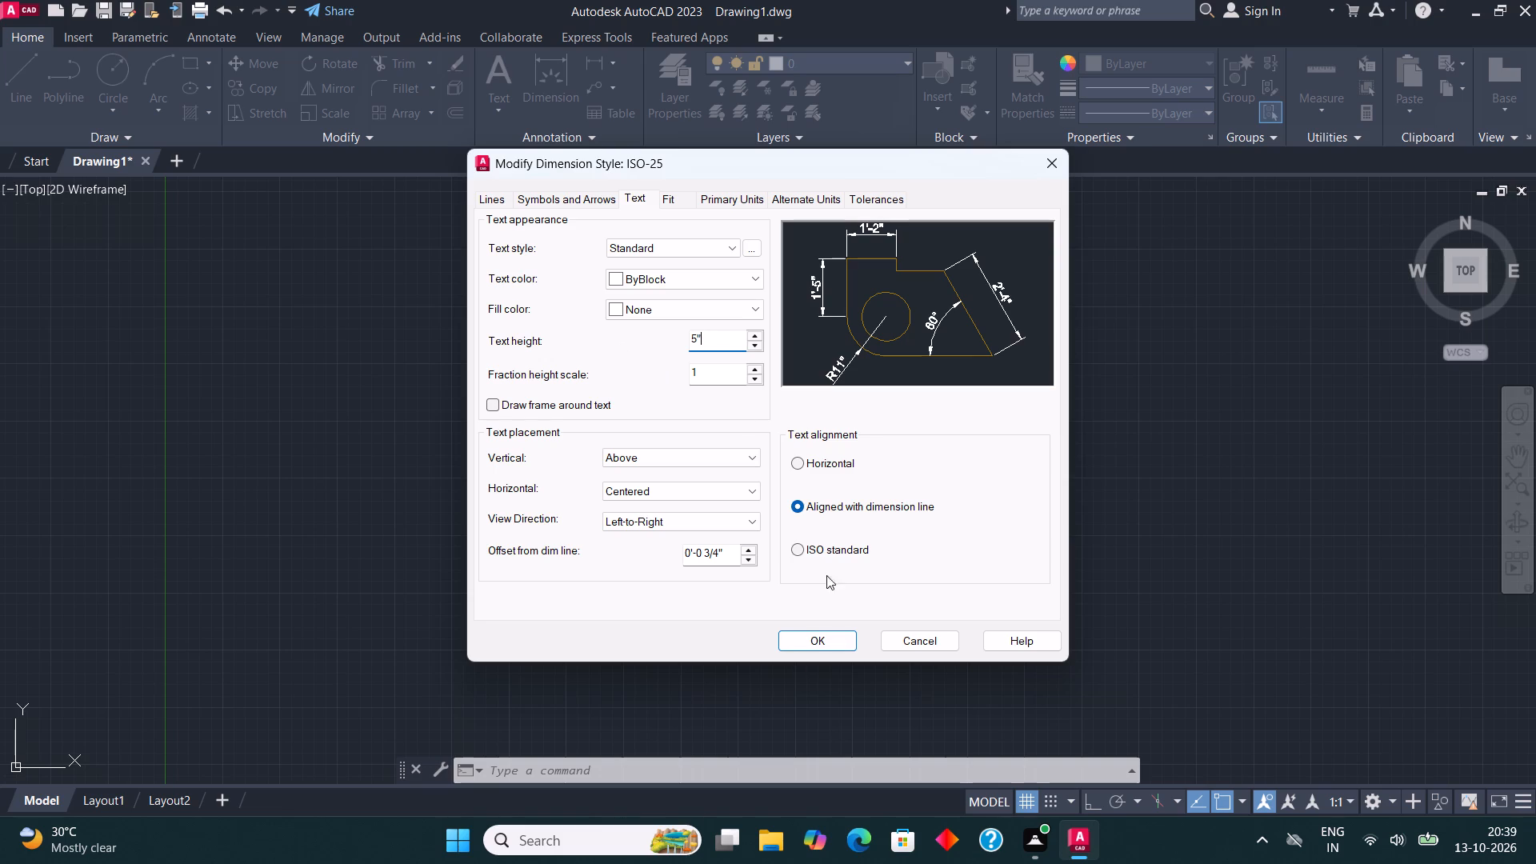
click(808, 642)
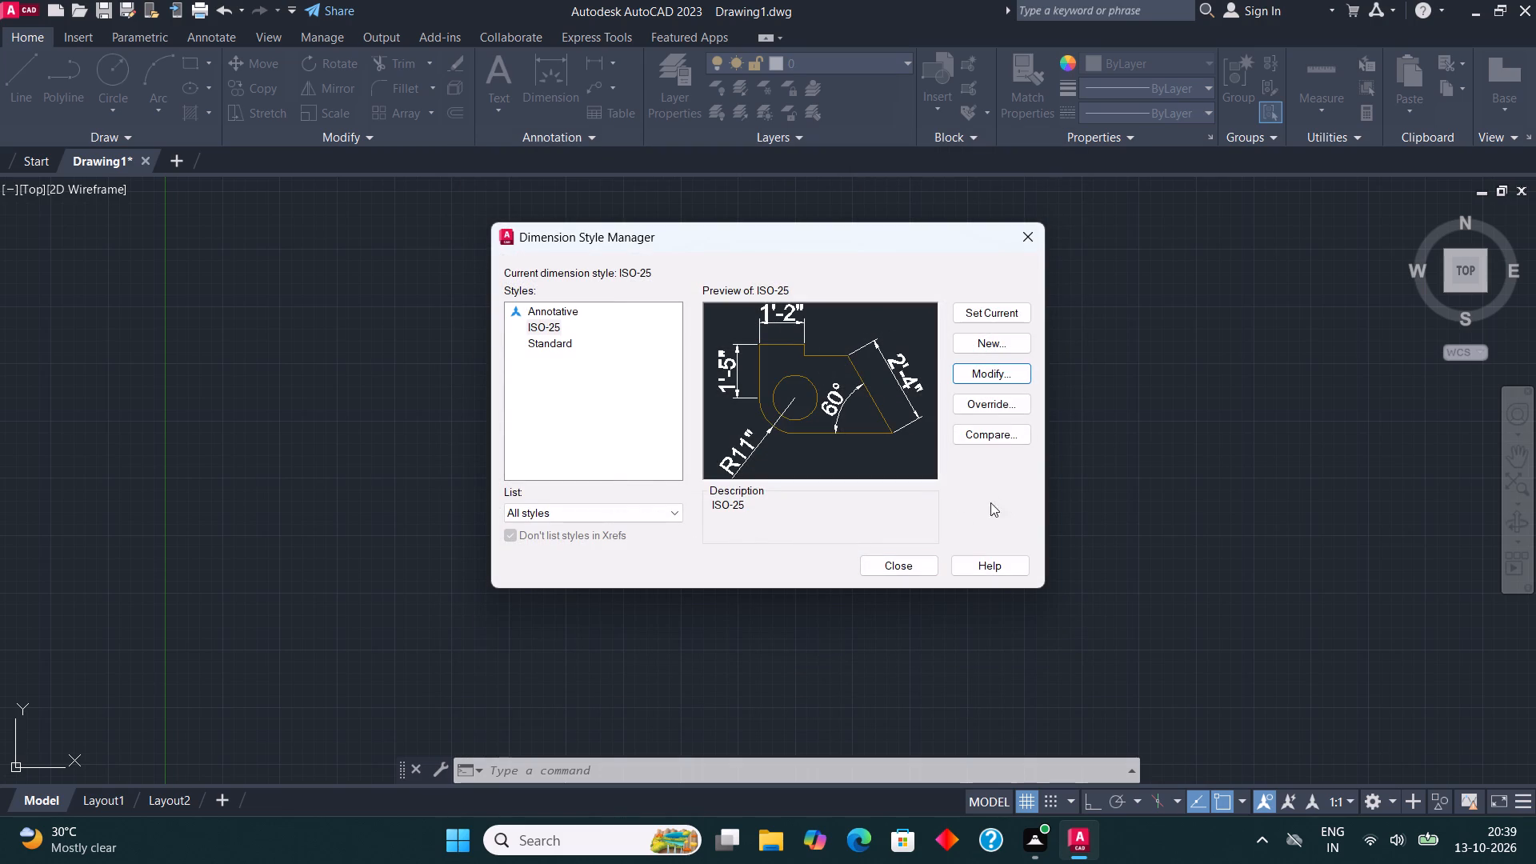
click(991, 304)
click(904, 566)
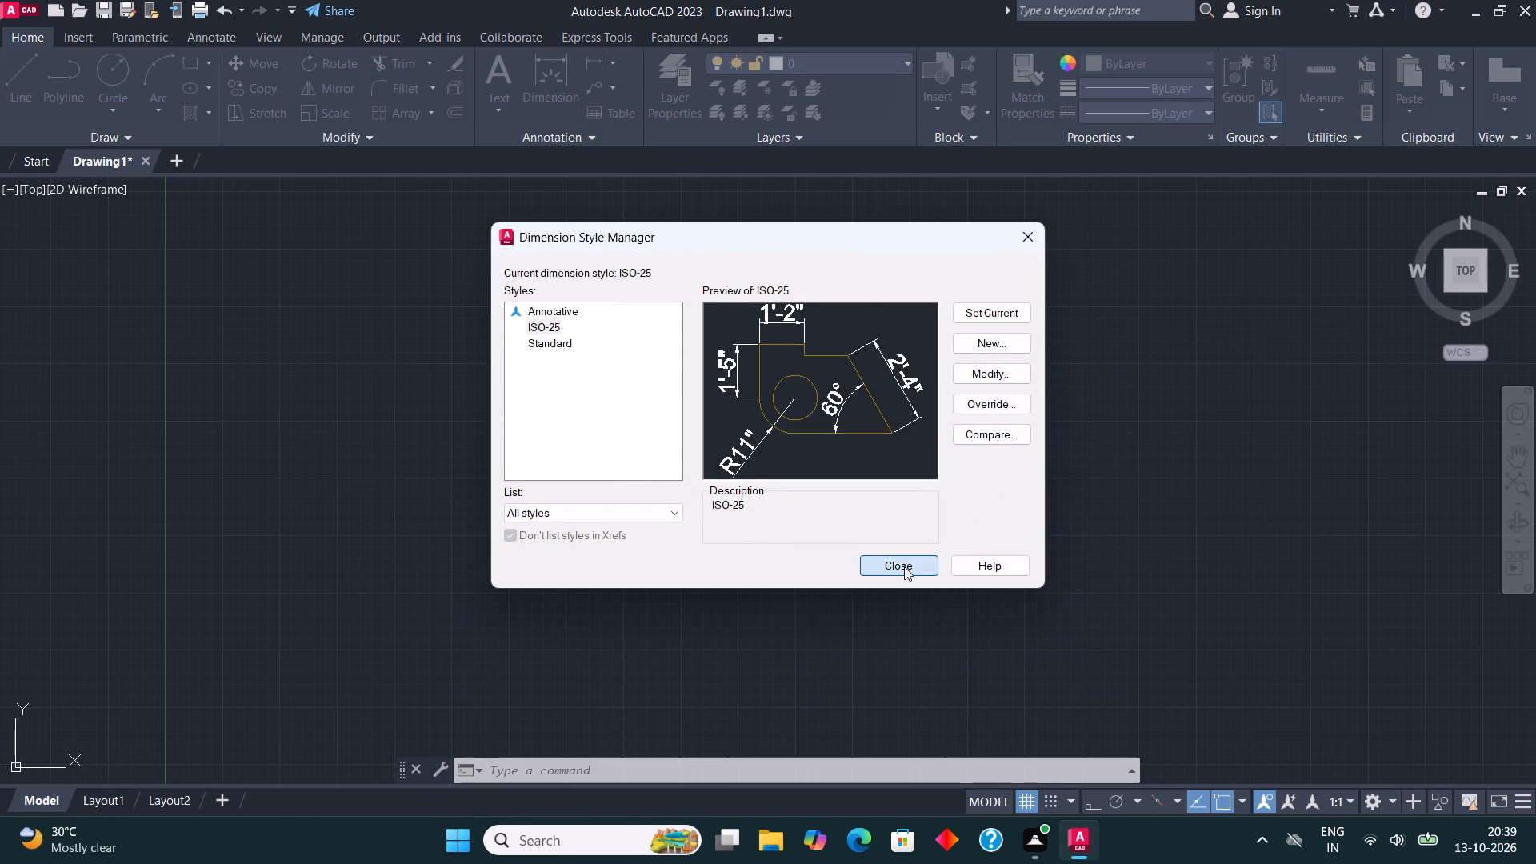
Turn on Ortho mode.
key(F8)
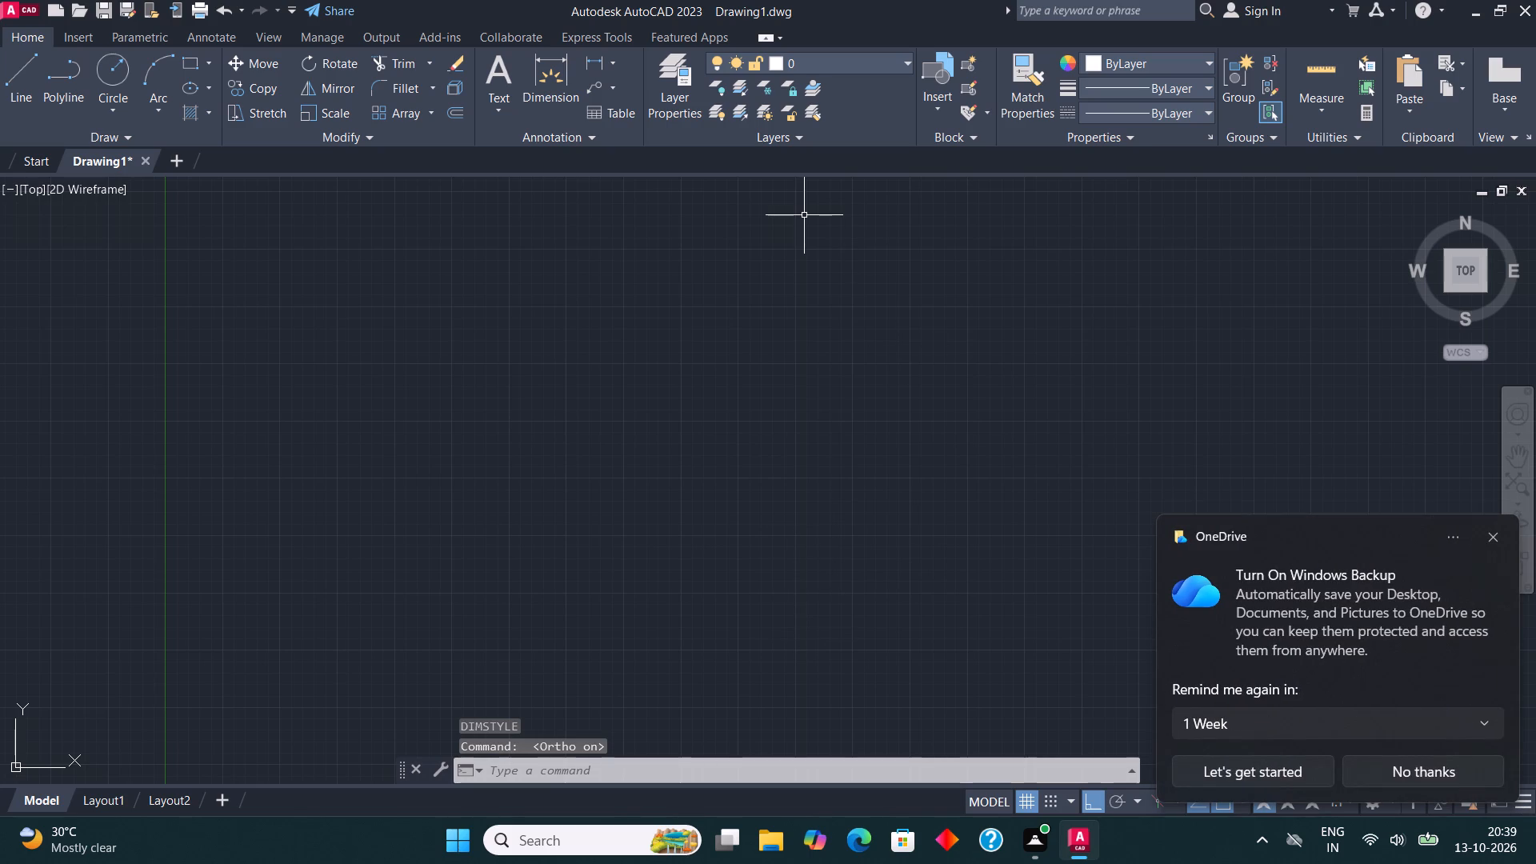
Set the arrow size of the ISO-25 dimension style to 0'-3 1/2" and make the style current.
text(dim)
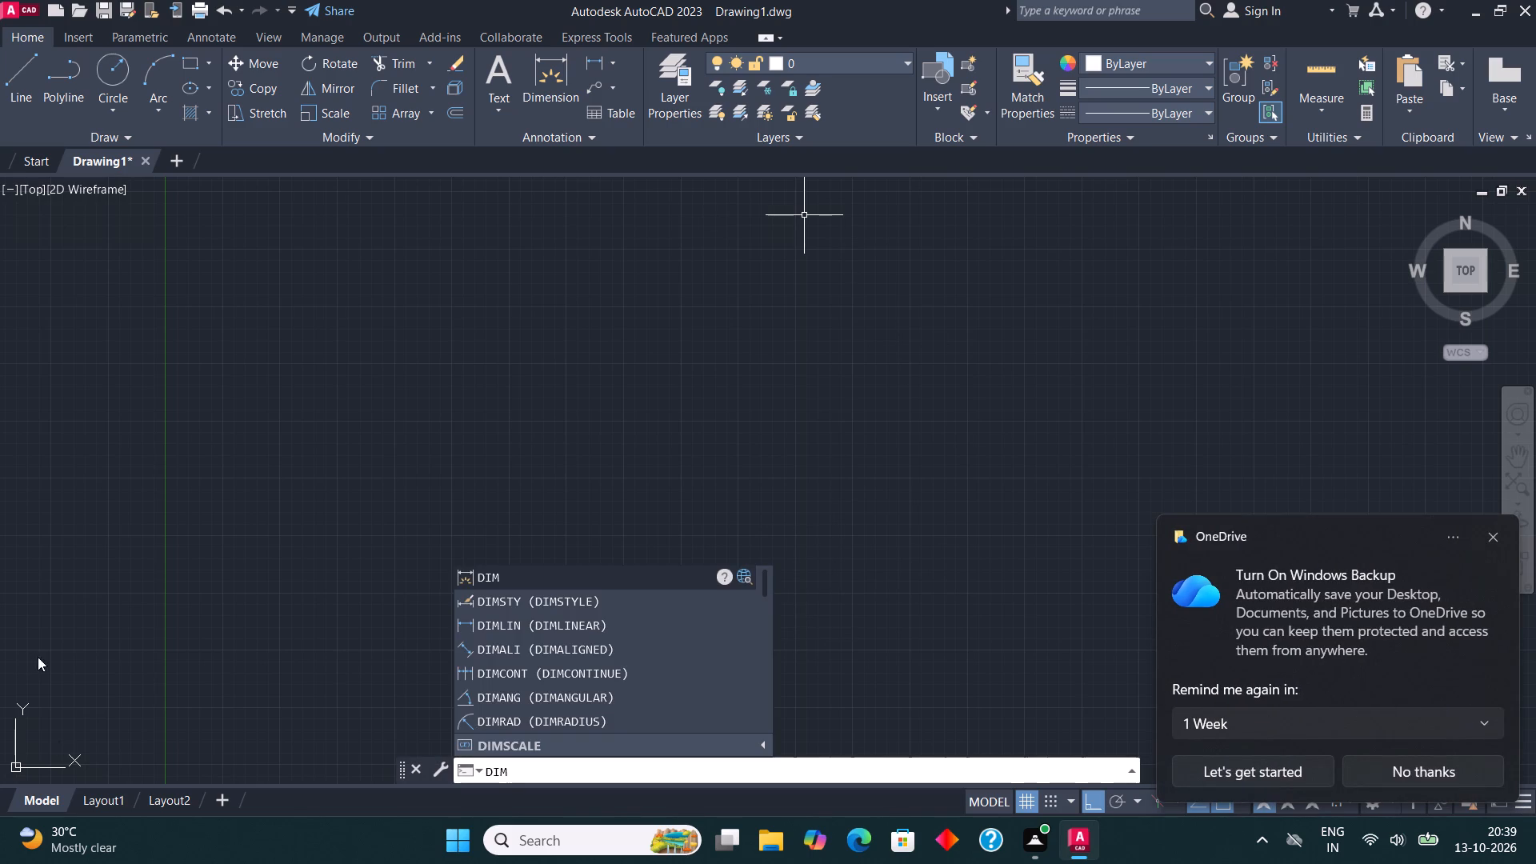
click(590, 602)
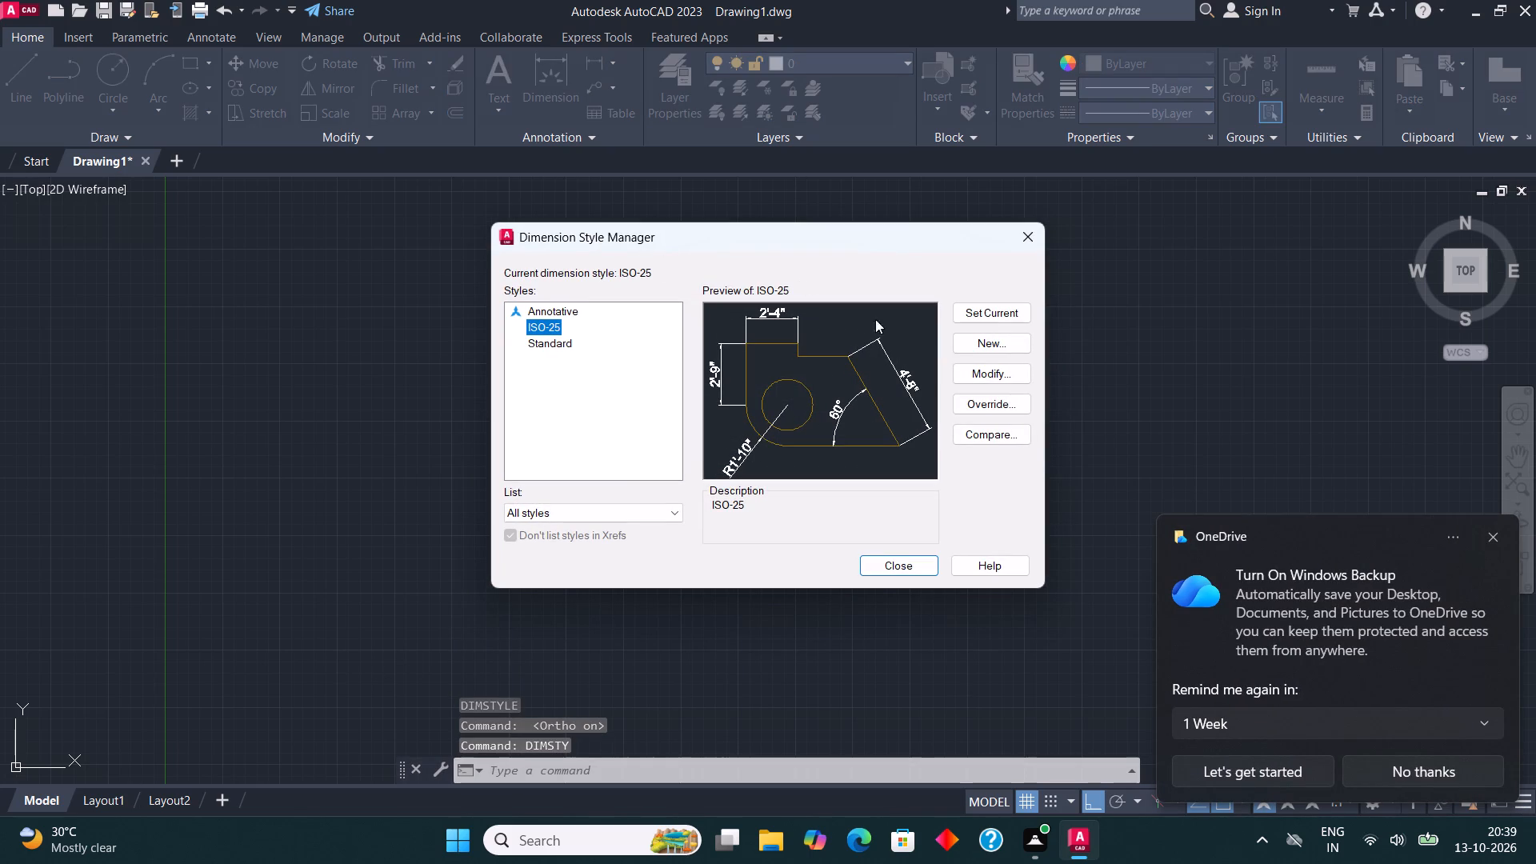
click(966, 373)
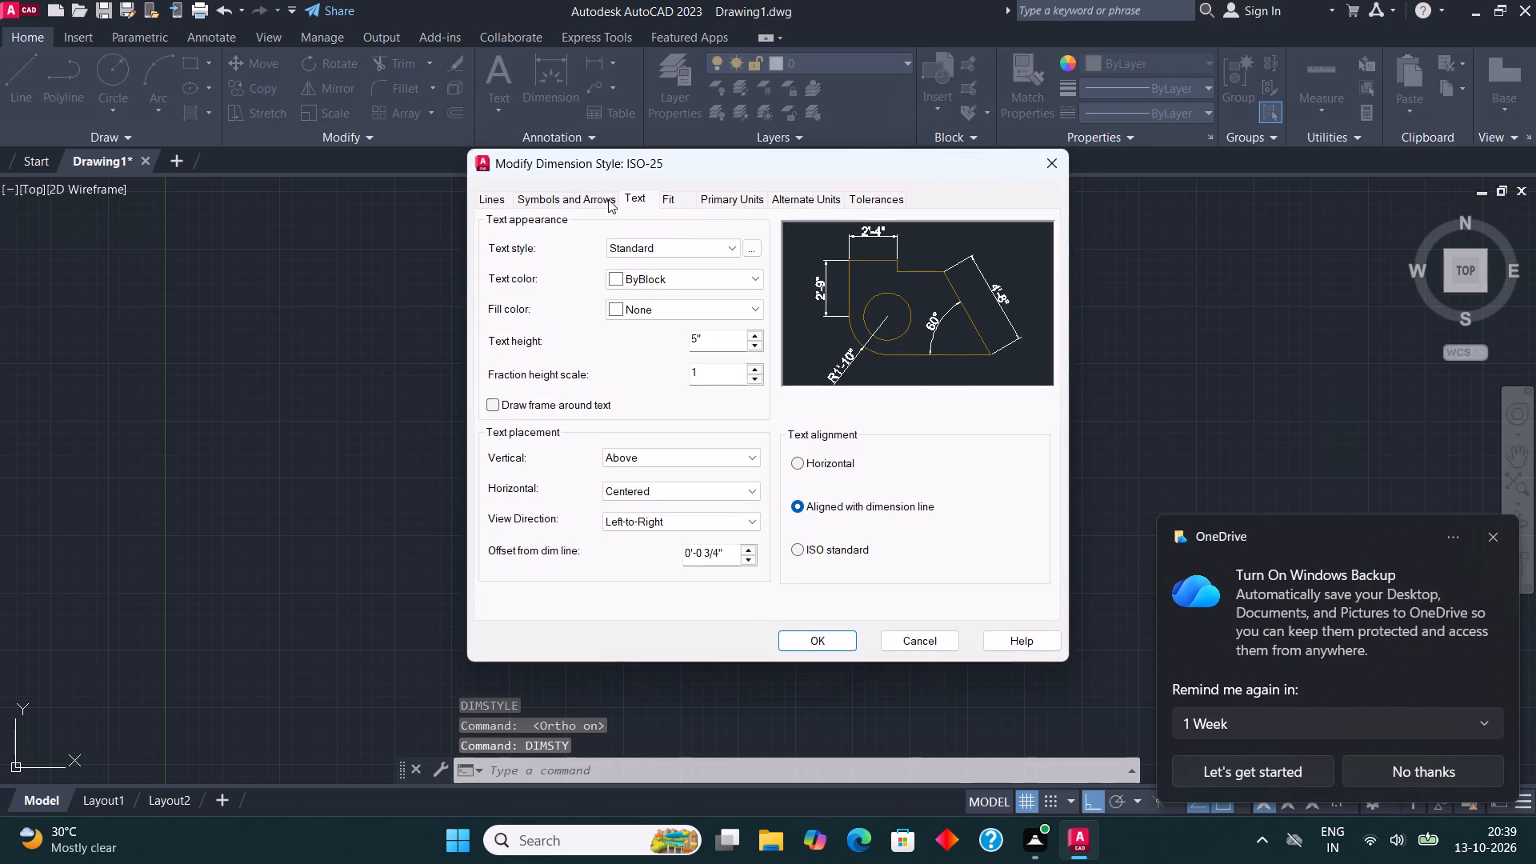
click(566, 193)
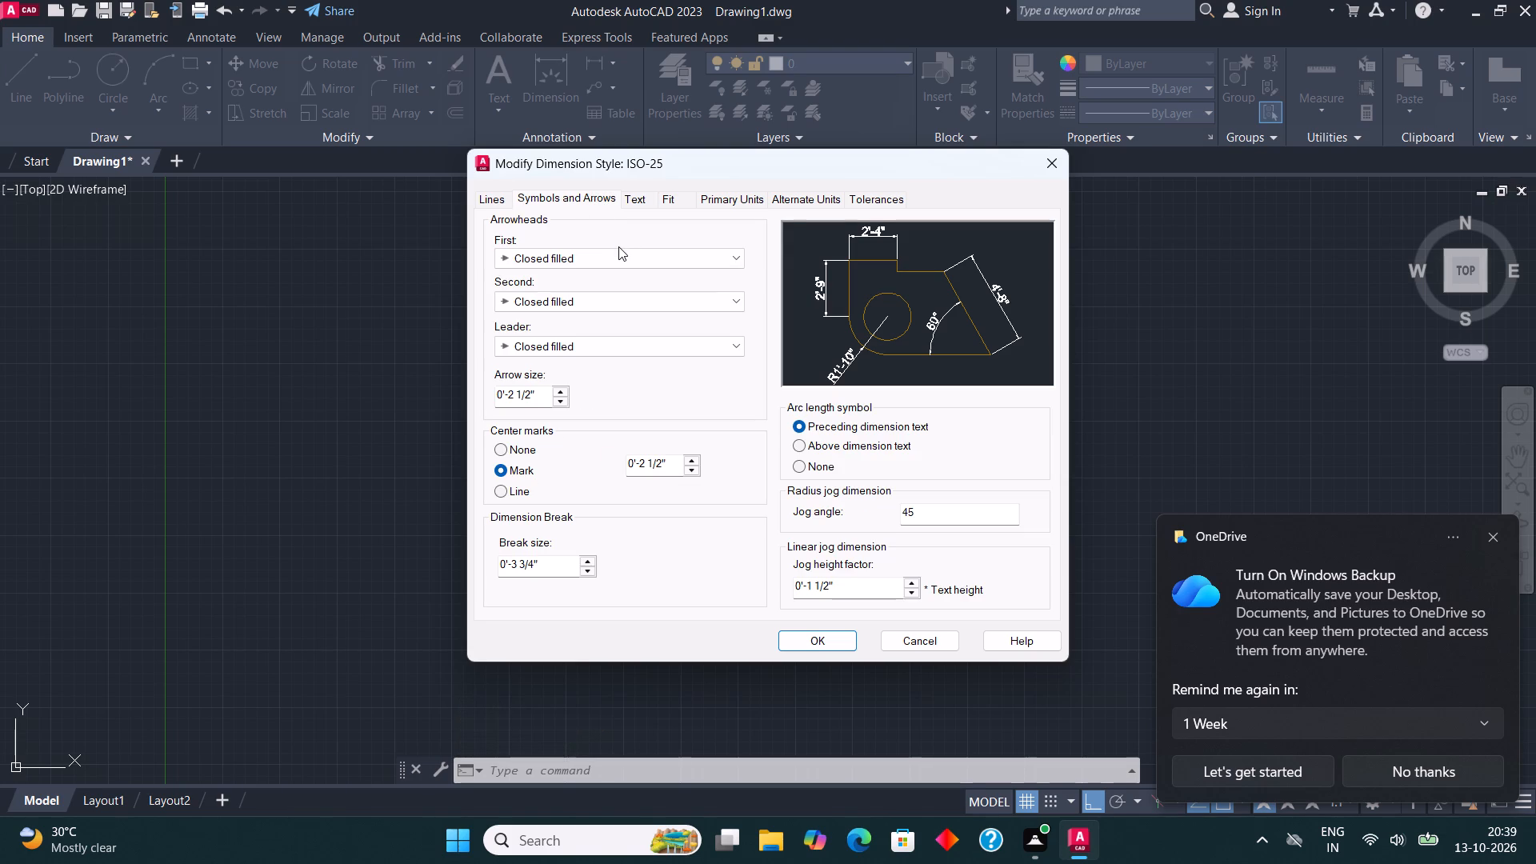
click(554, 395)
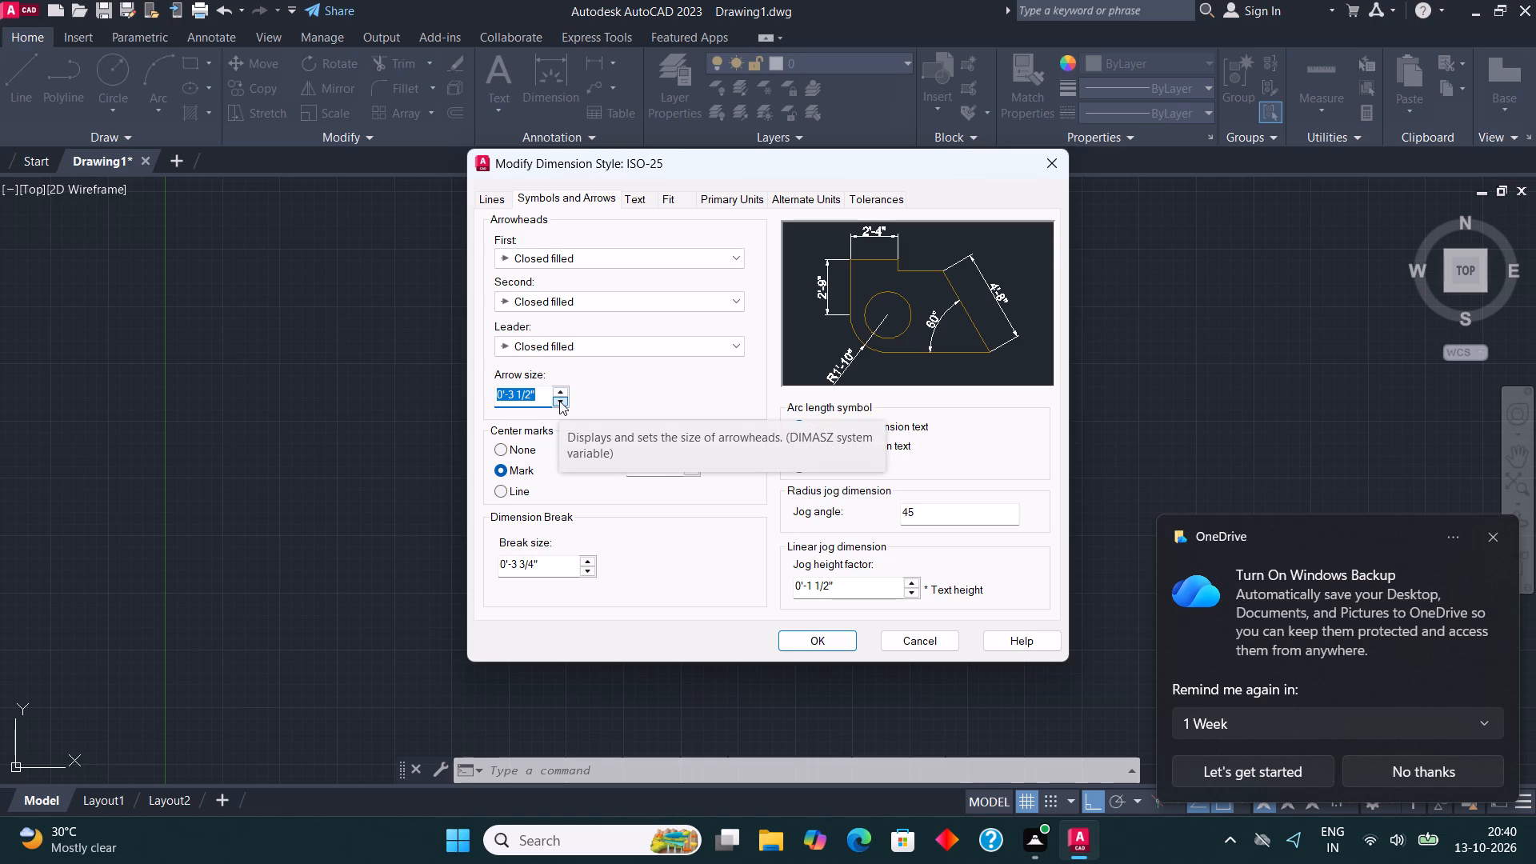
click(559, 401)
click(561, 390)
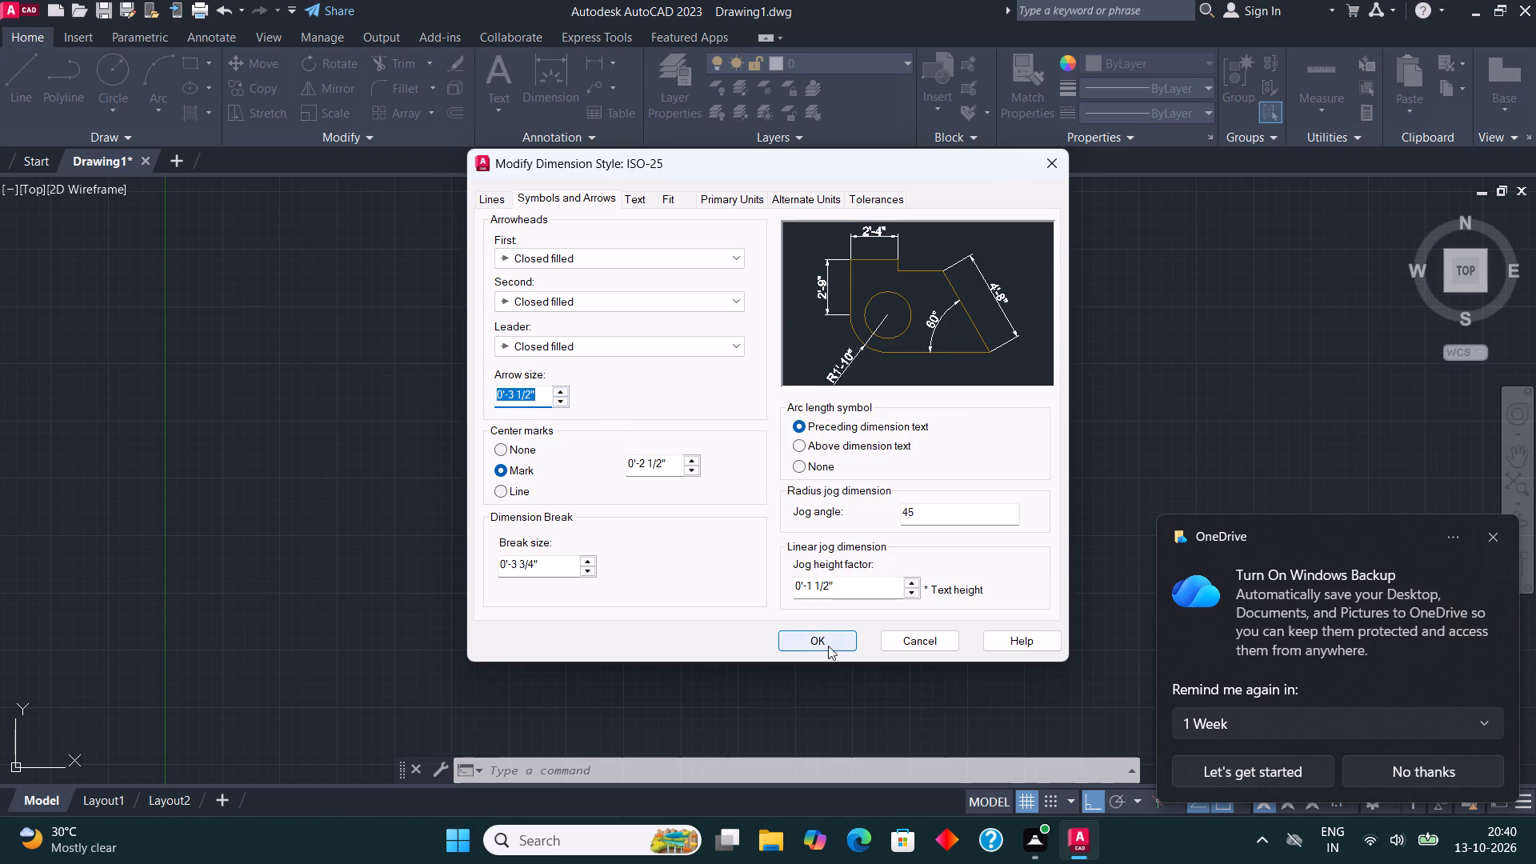
click(828, 646)
click(994, 319)
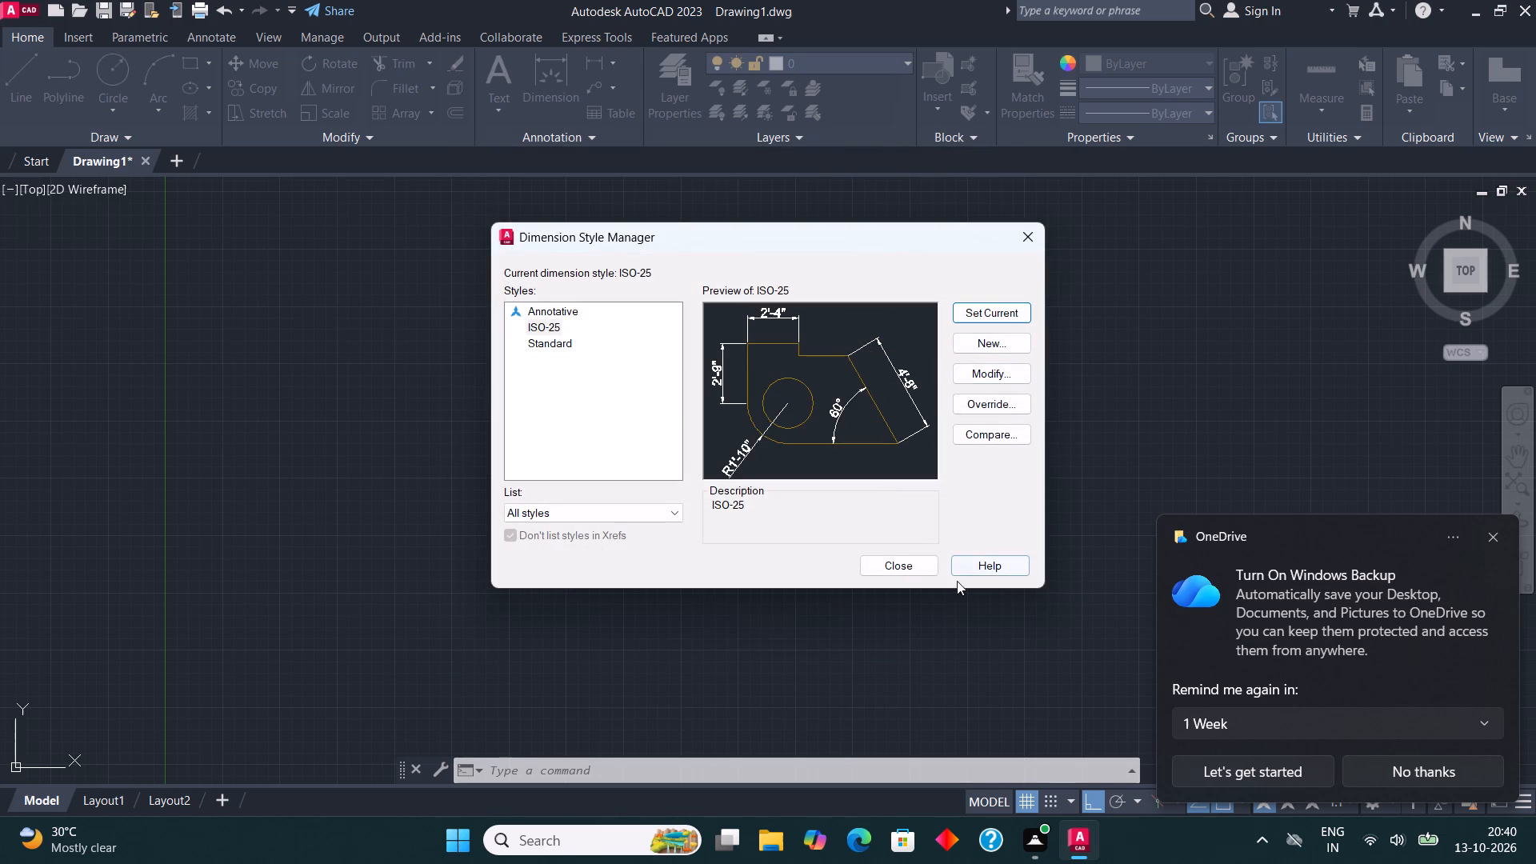
click(900, 566)
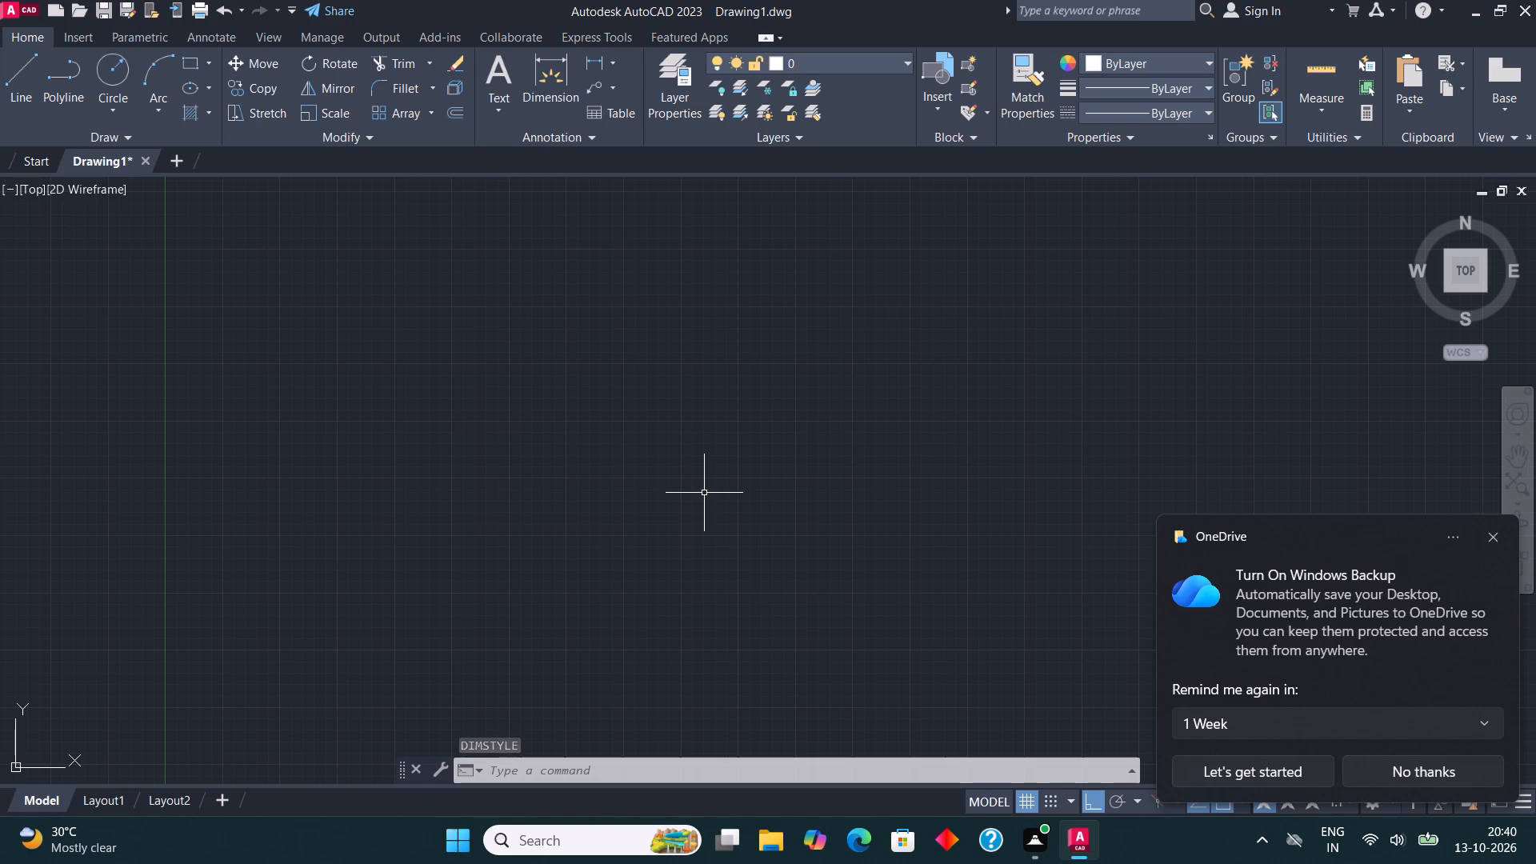
Draw a horizontal line 50' long above and to the right of the origin.
scroll(714, 506, down, 3)
middle_drag(700, 498, 415, 618)
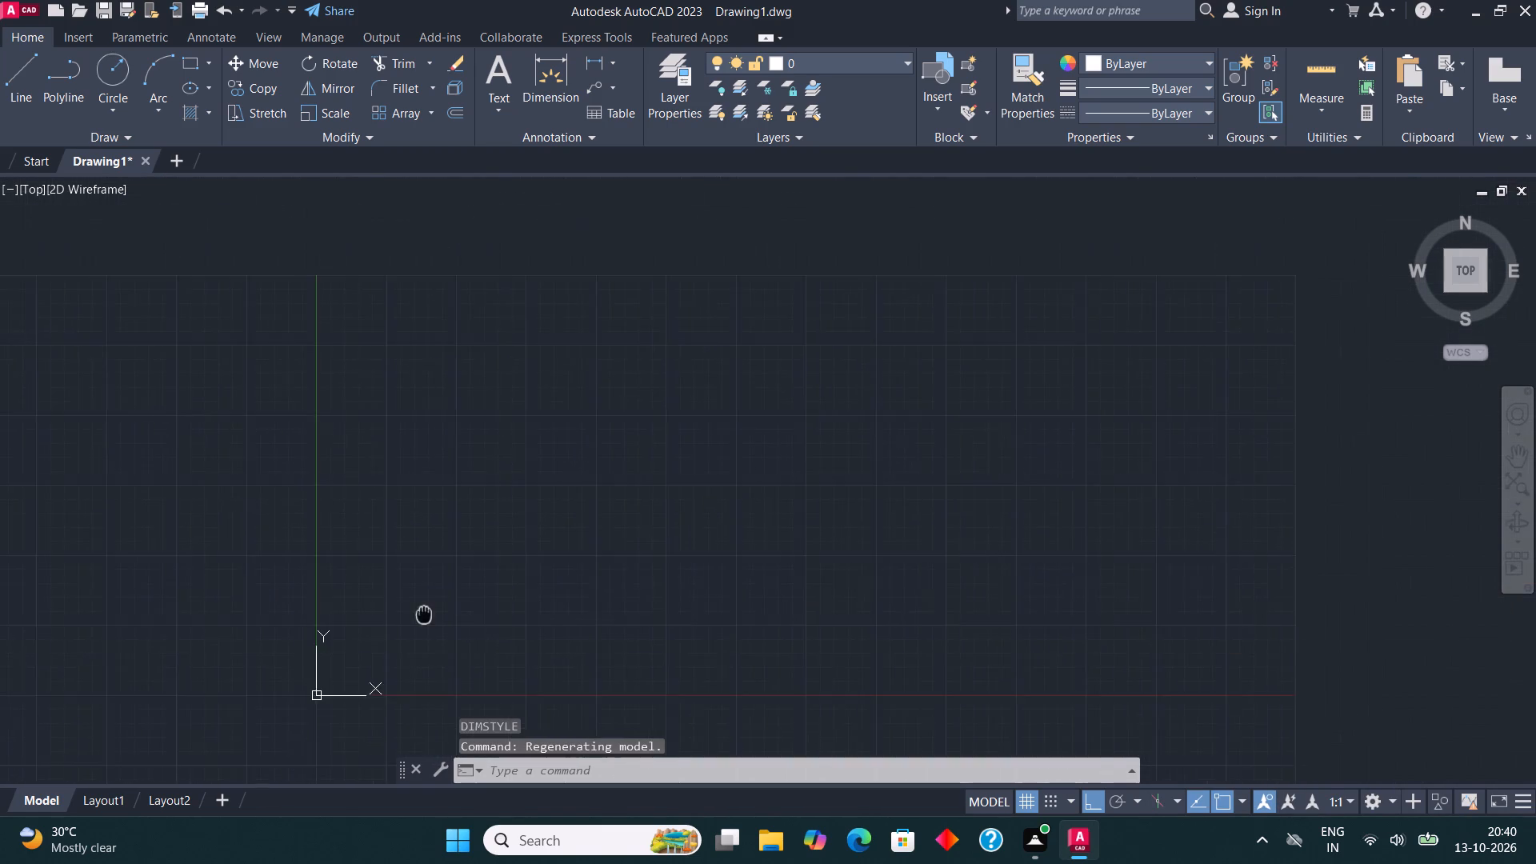
middle_drag(415, 618, 492, 552)
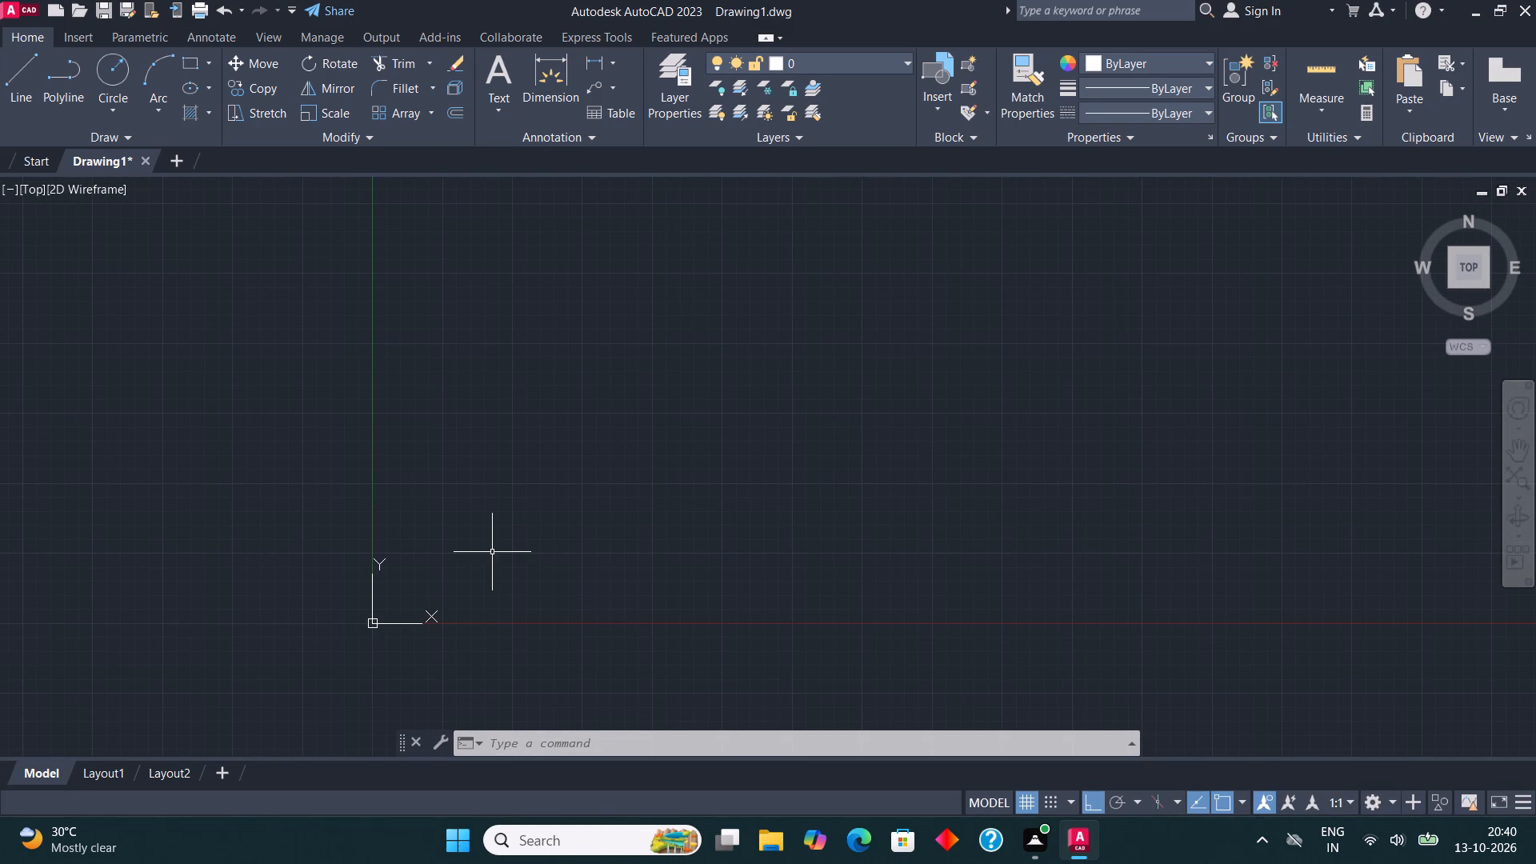
click(33, 74)
middle_drag(495, 286, 499, 389)
click(496, 399)
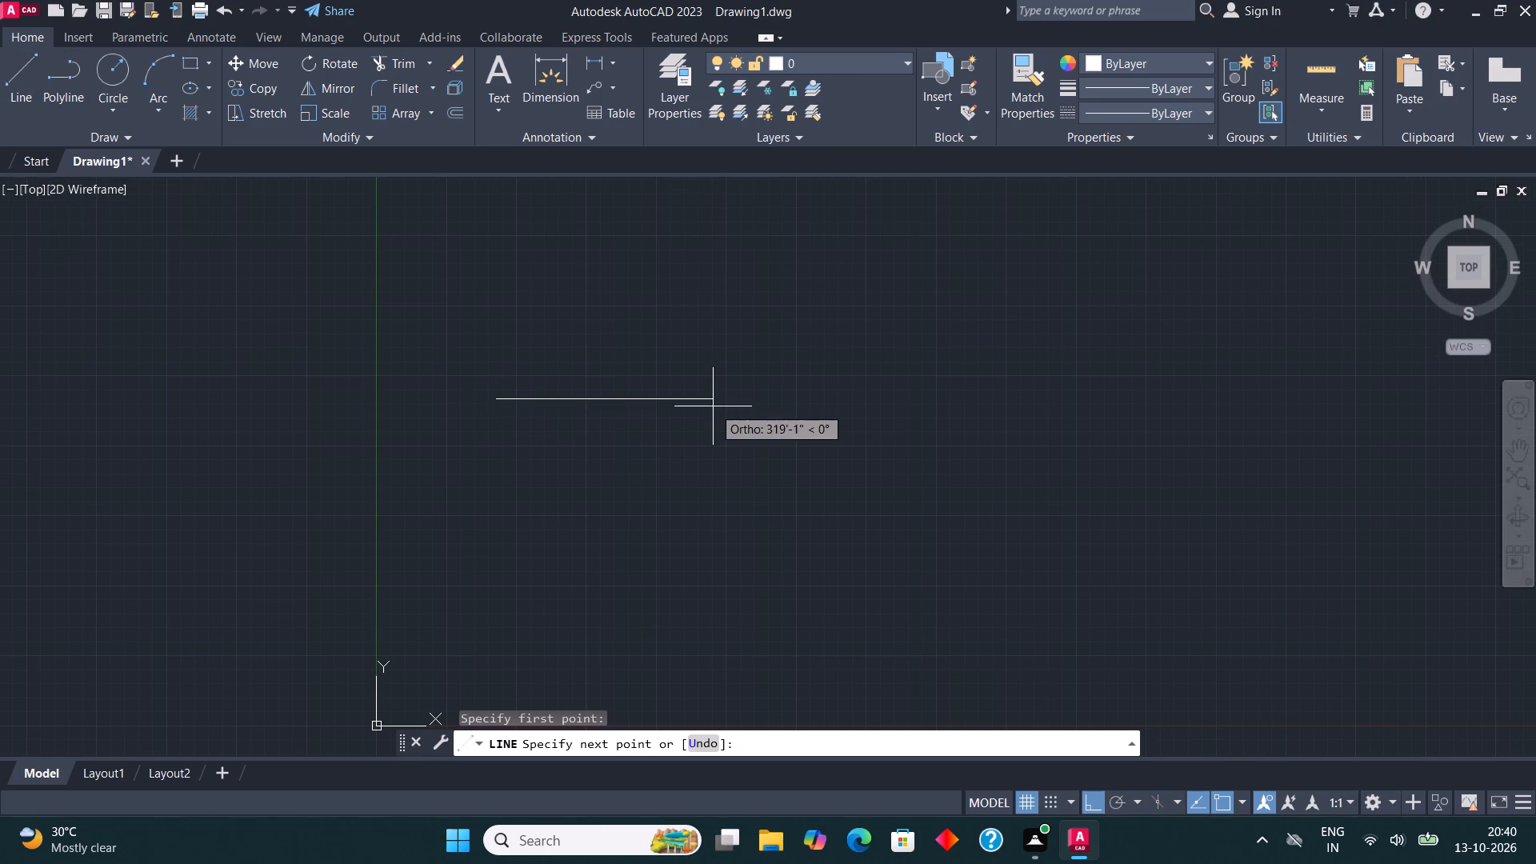
text(50')
key(Return)
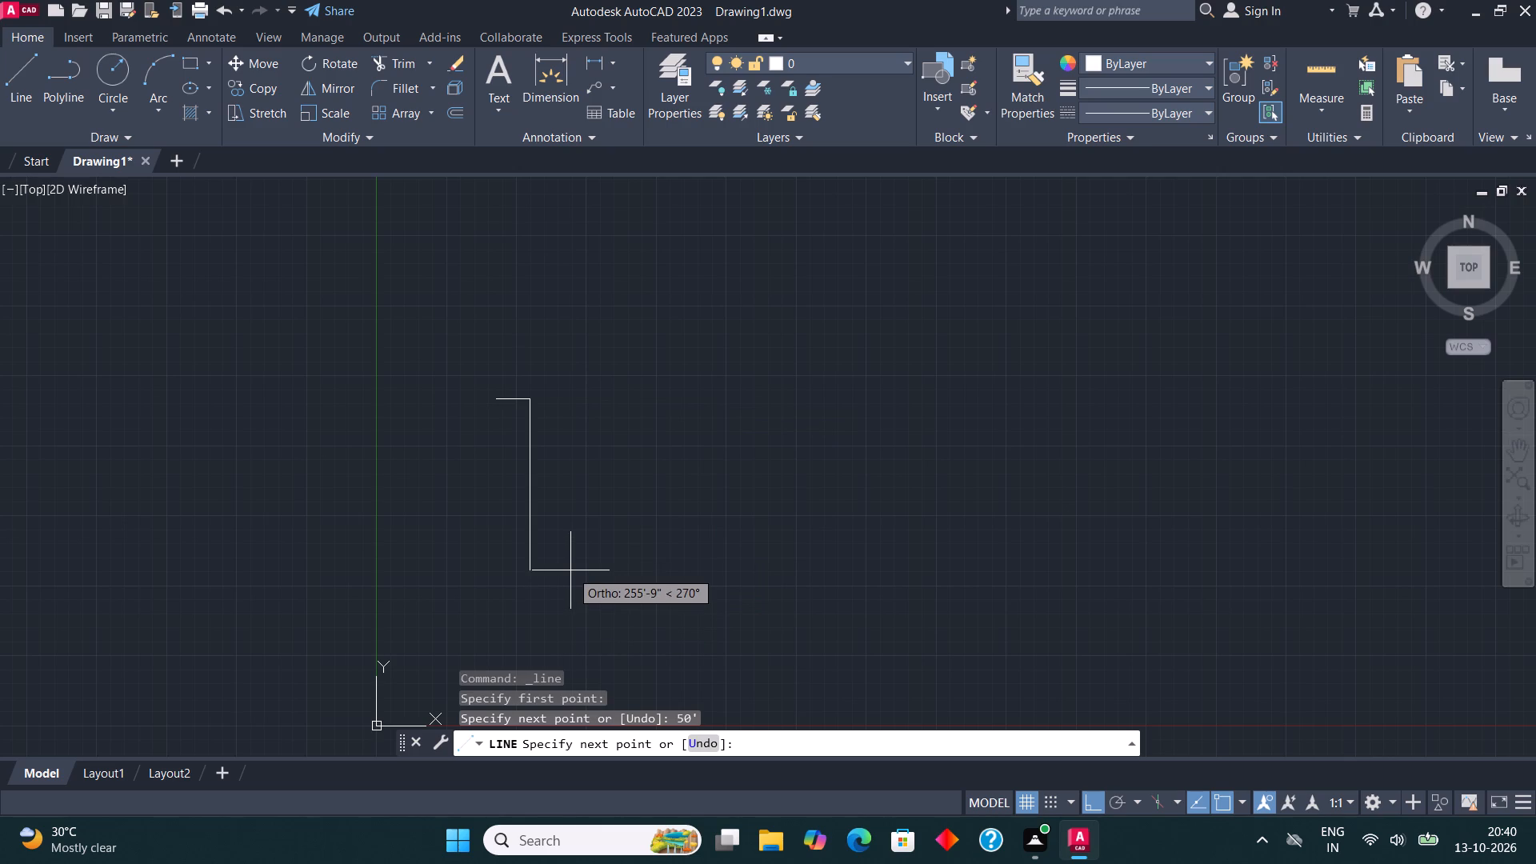
middle_drag(572, 545, 1010, 430)
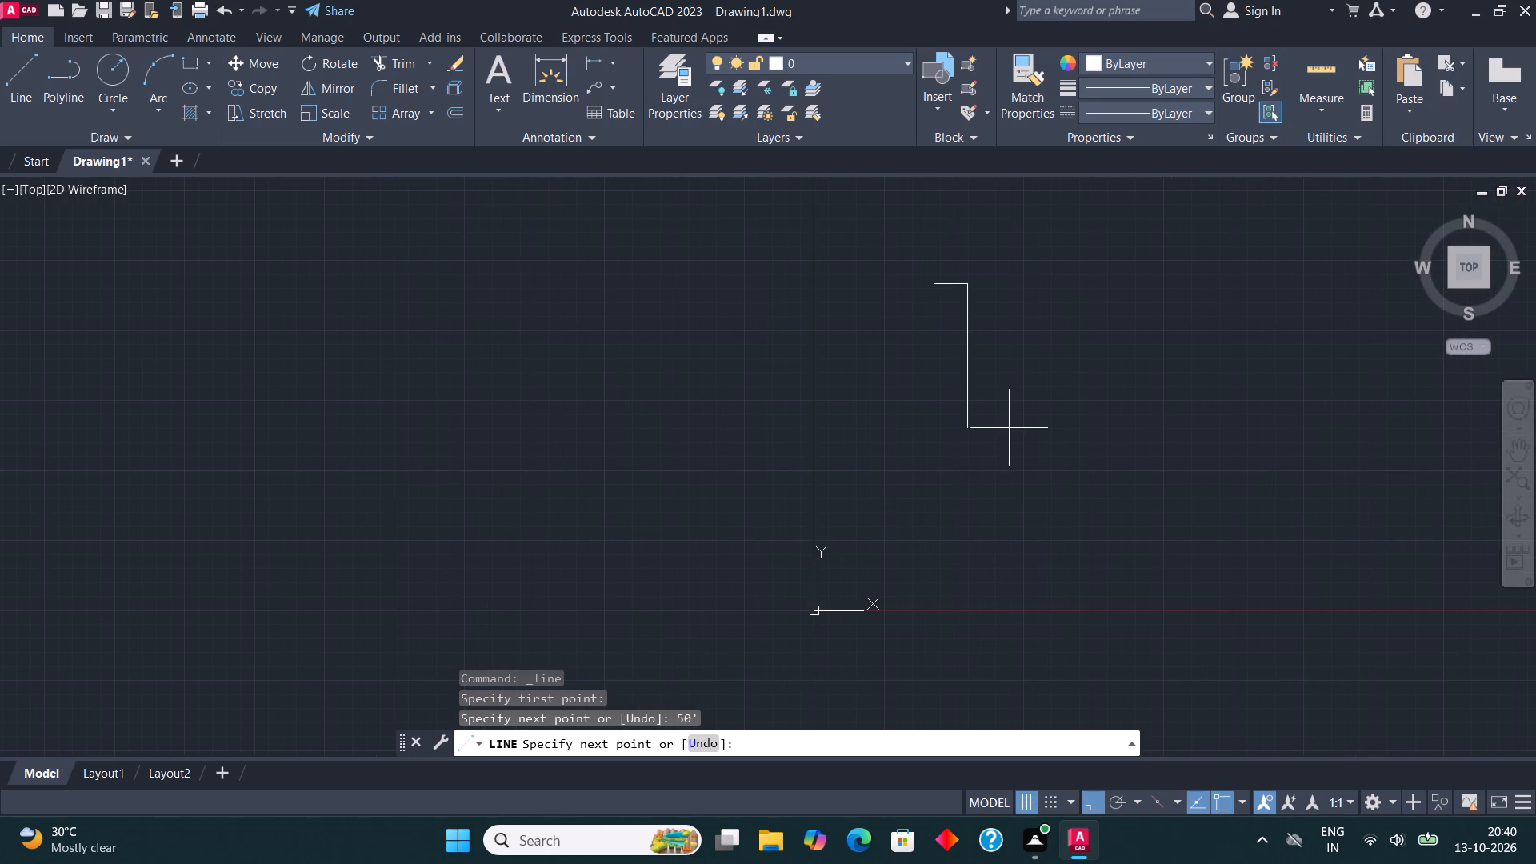
key(Escape)
scroll(982, 261, up, 4)
middle_drag(805, 446, 785, 433)
scroll(805, 446, up, 1)
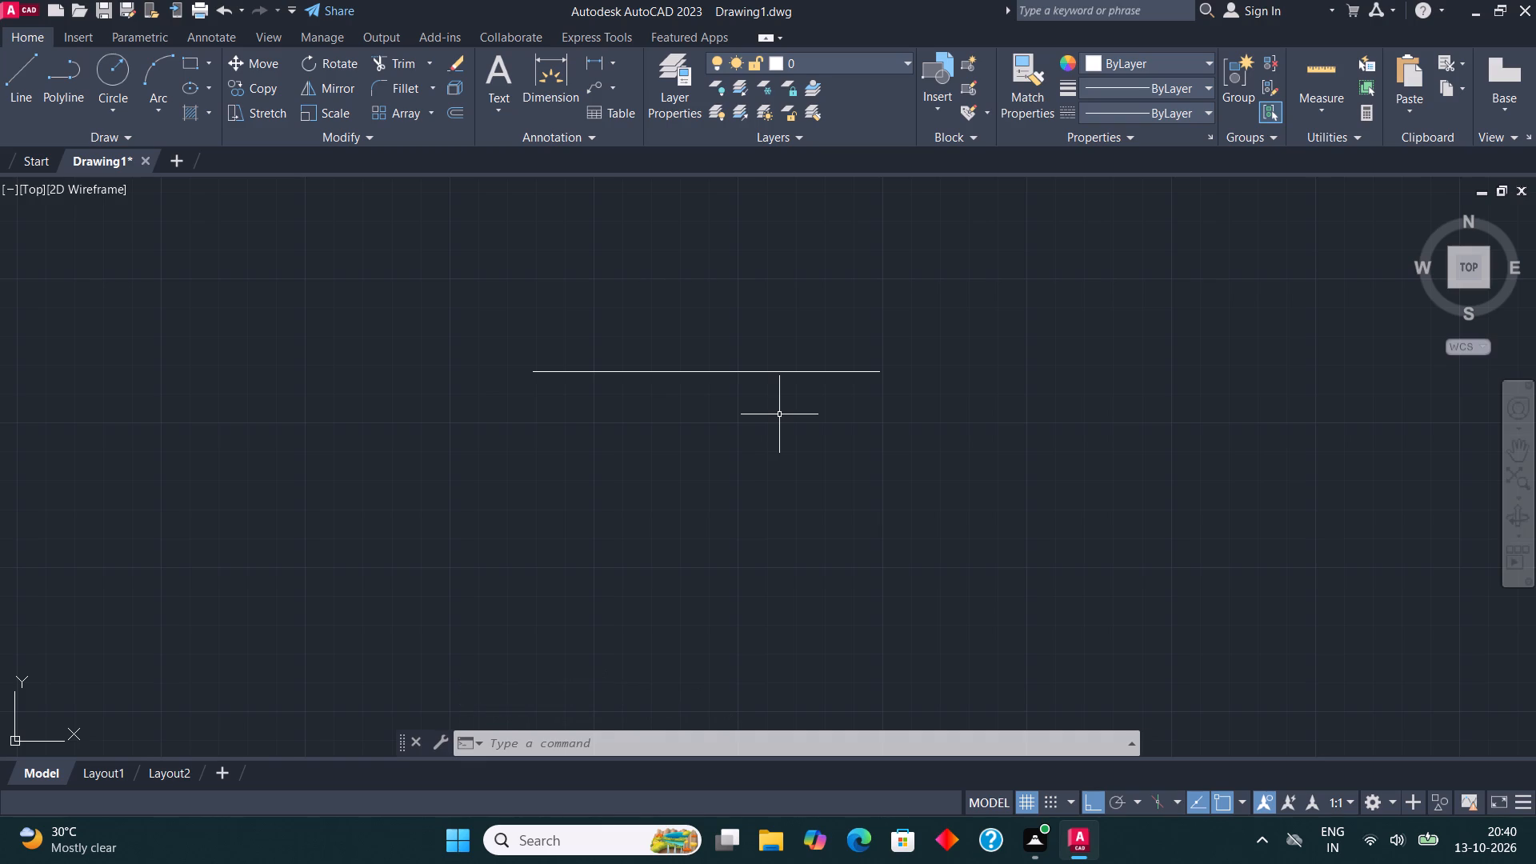
Delete the 50' horizontal line.
drag(901, 490, 885, 466)
click(671, 324)
key(Delete)
Draw a closed rectangle from line segments, 7' wide and 6' high, to the right of the Y axis.
click(18, 89)
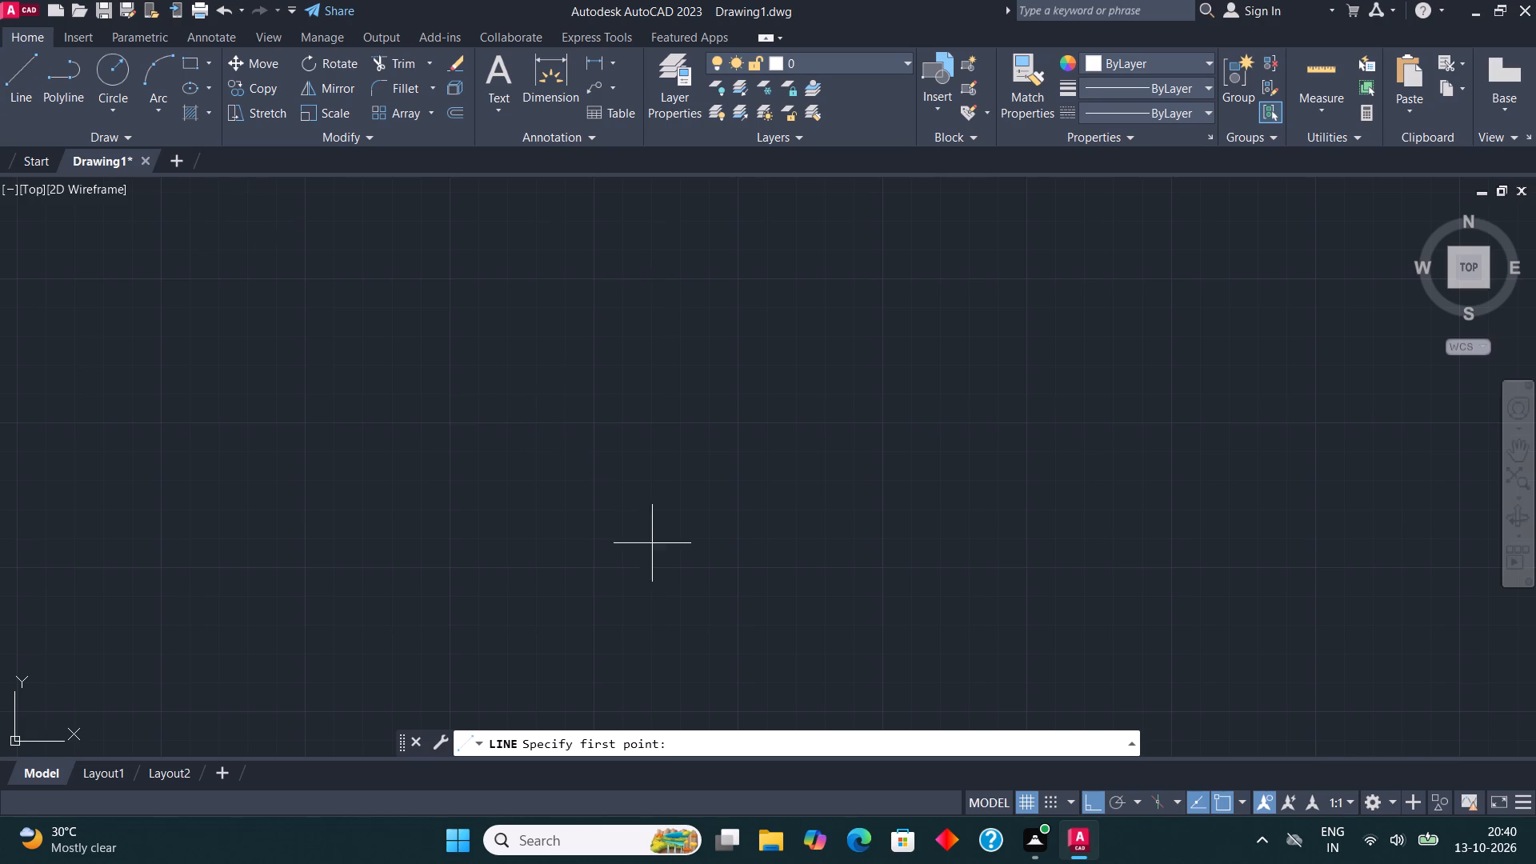
scroll(937, 422, down, 2)
middle_drag(556, 390, 601, 88)
scroll(602, 92, down, 1)
scroll(619, 362, down, 3)
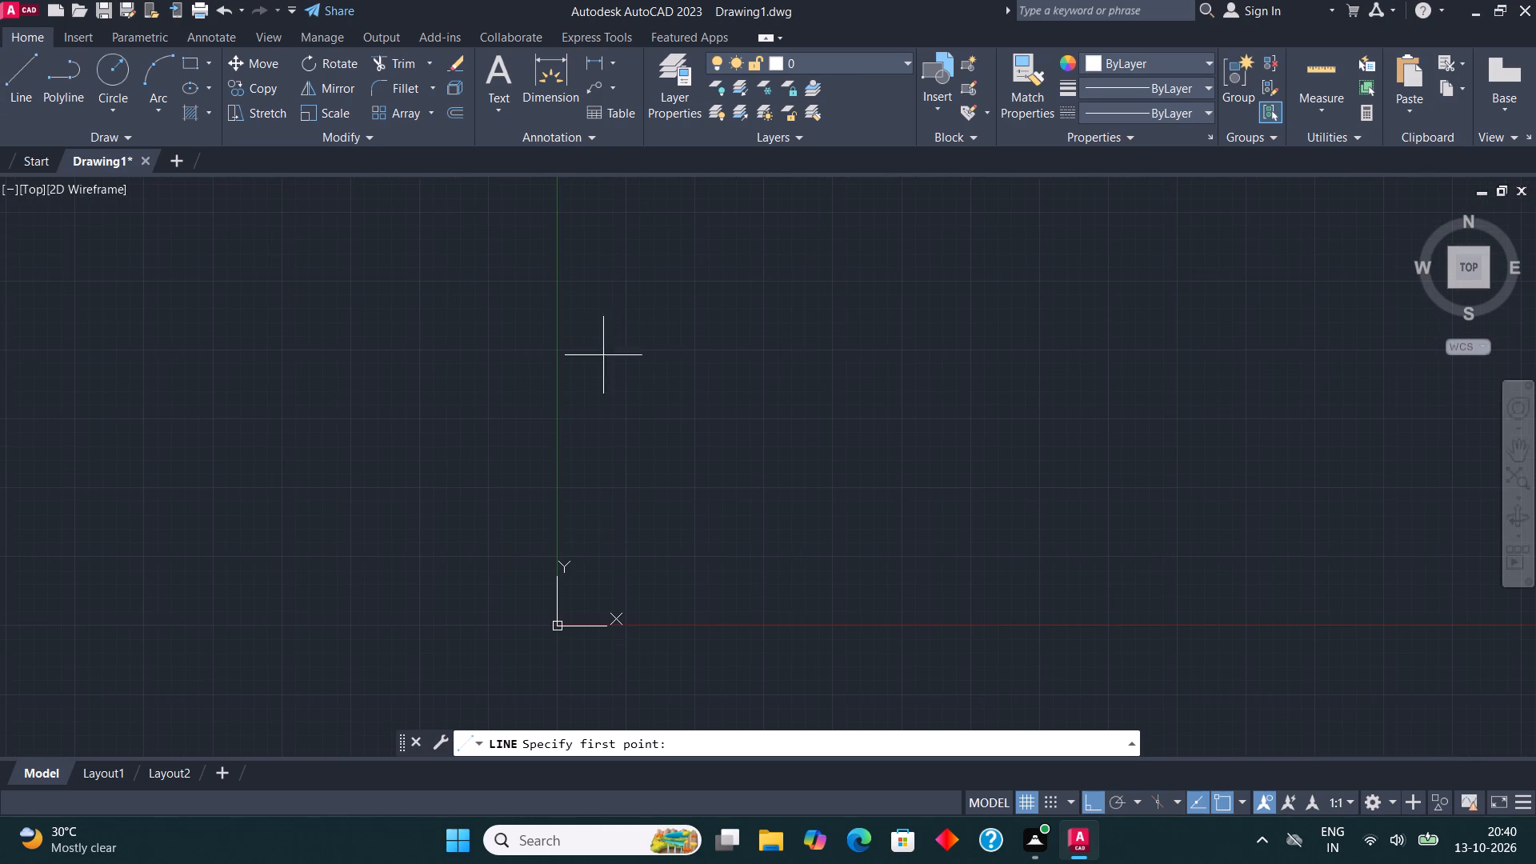
middle_drag(610, 541, 588, 527)
scroll(580, 472, up, 2)
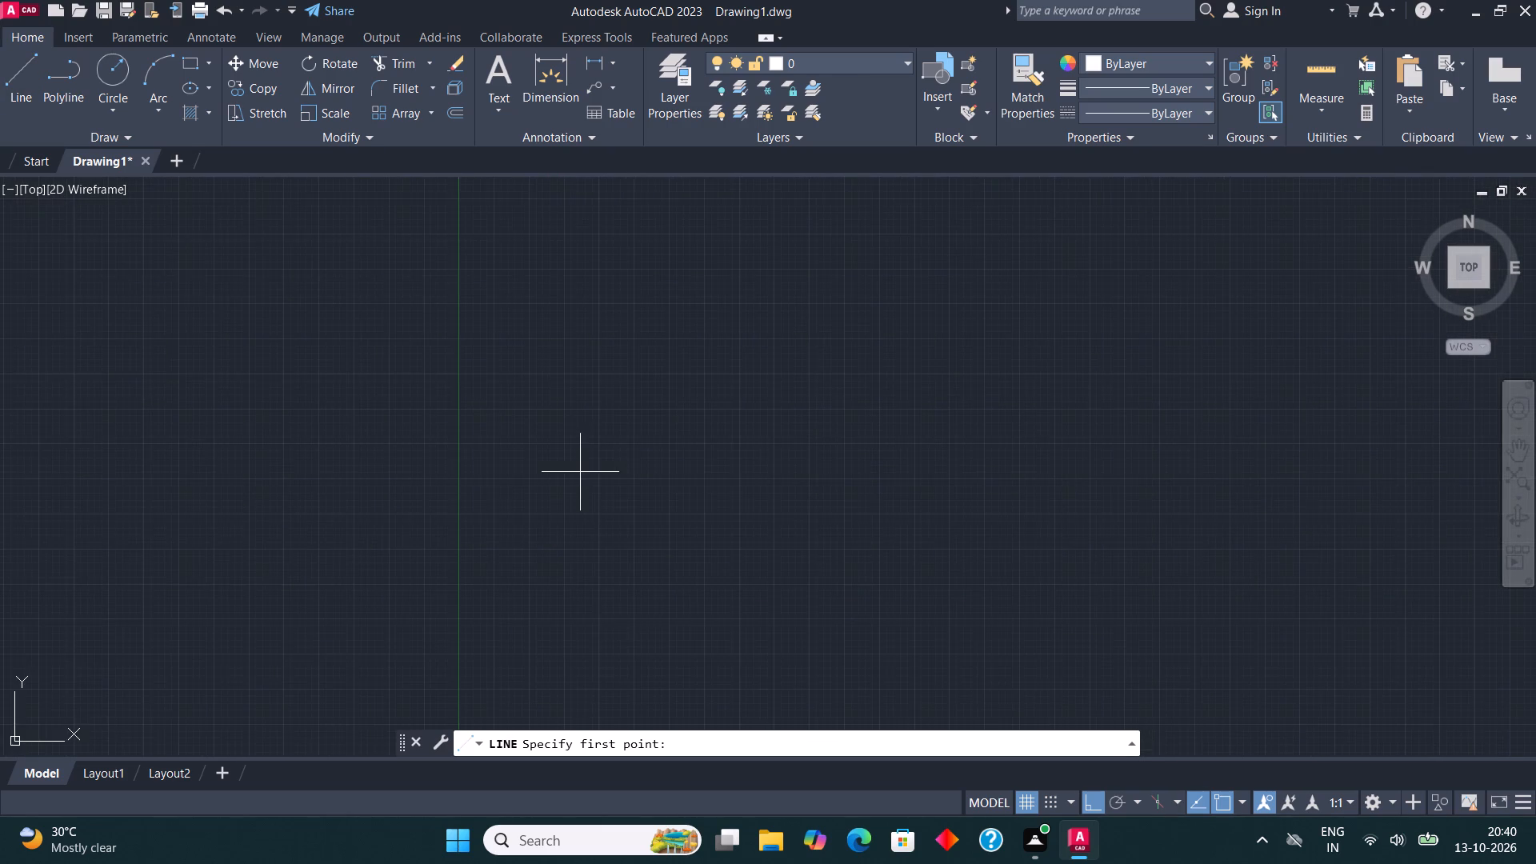
middle_drag(583, 467, 514, 458)
scroll(575, 465, up, 1)
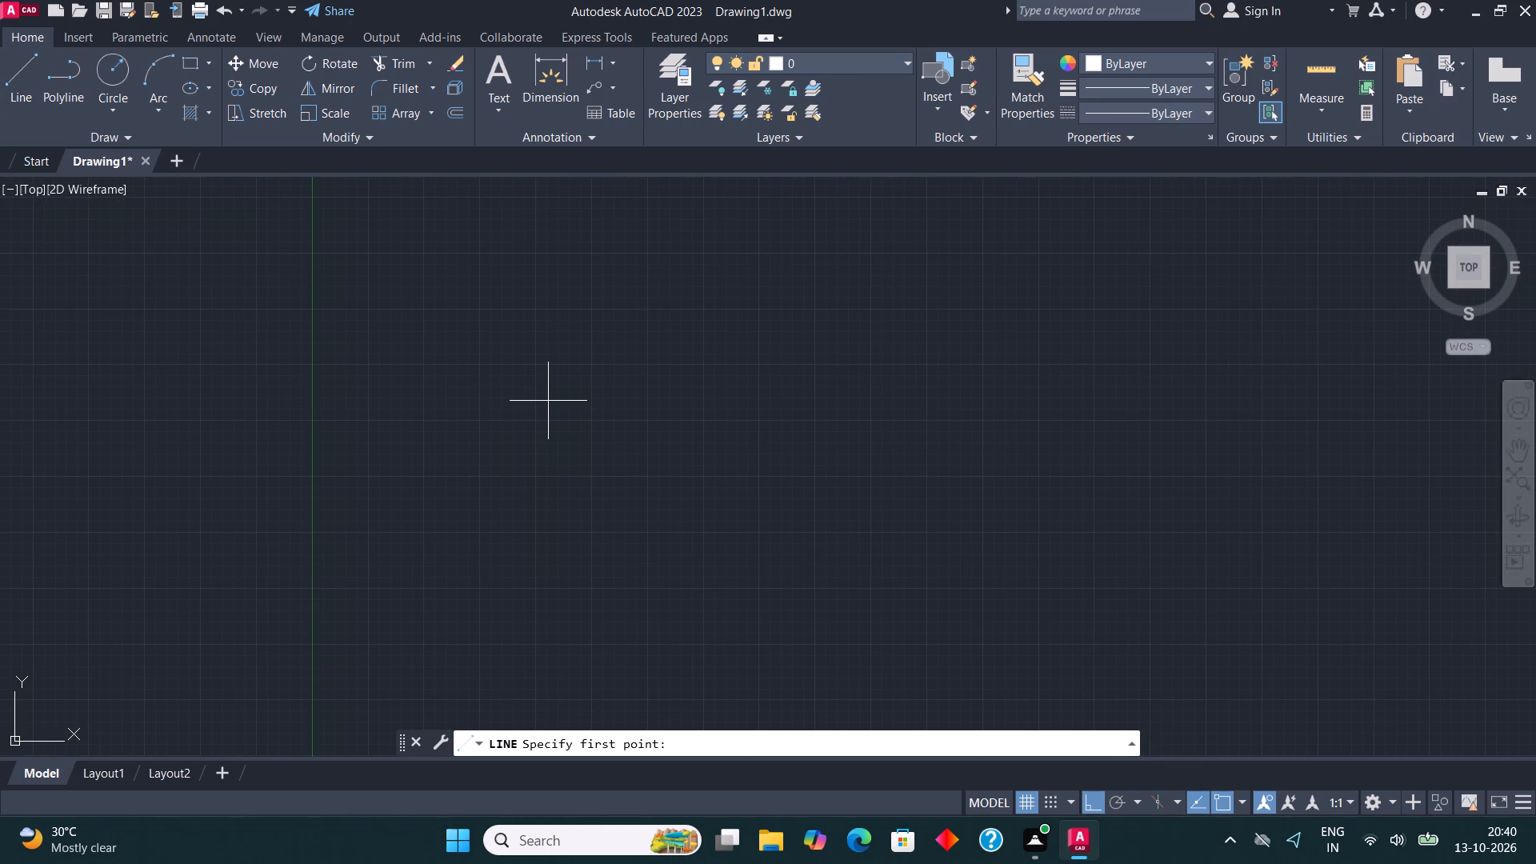
click(491, 424)
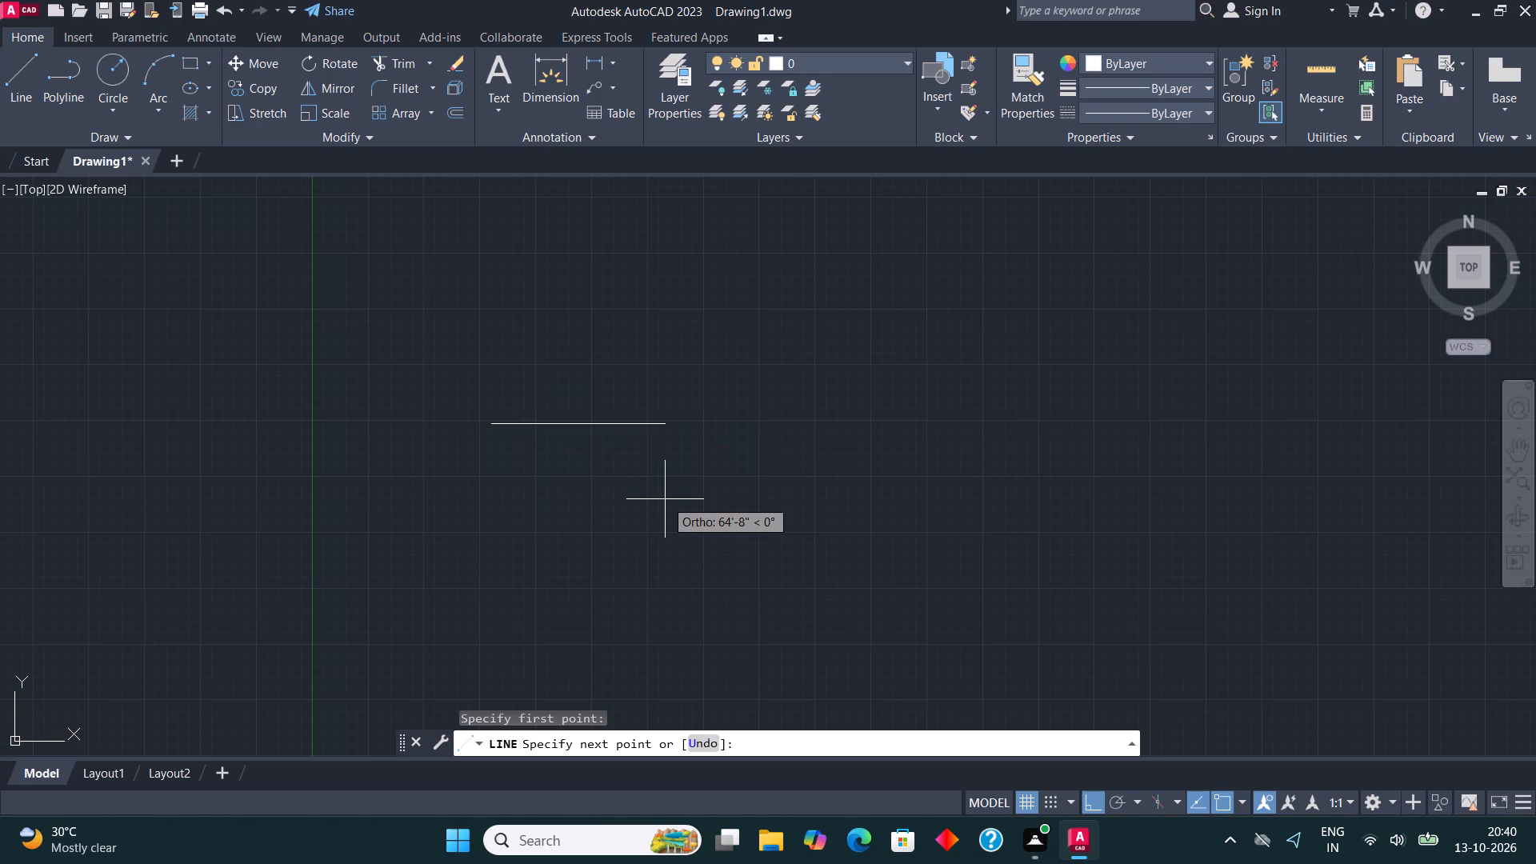
text(7')
key(Return)
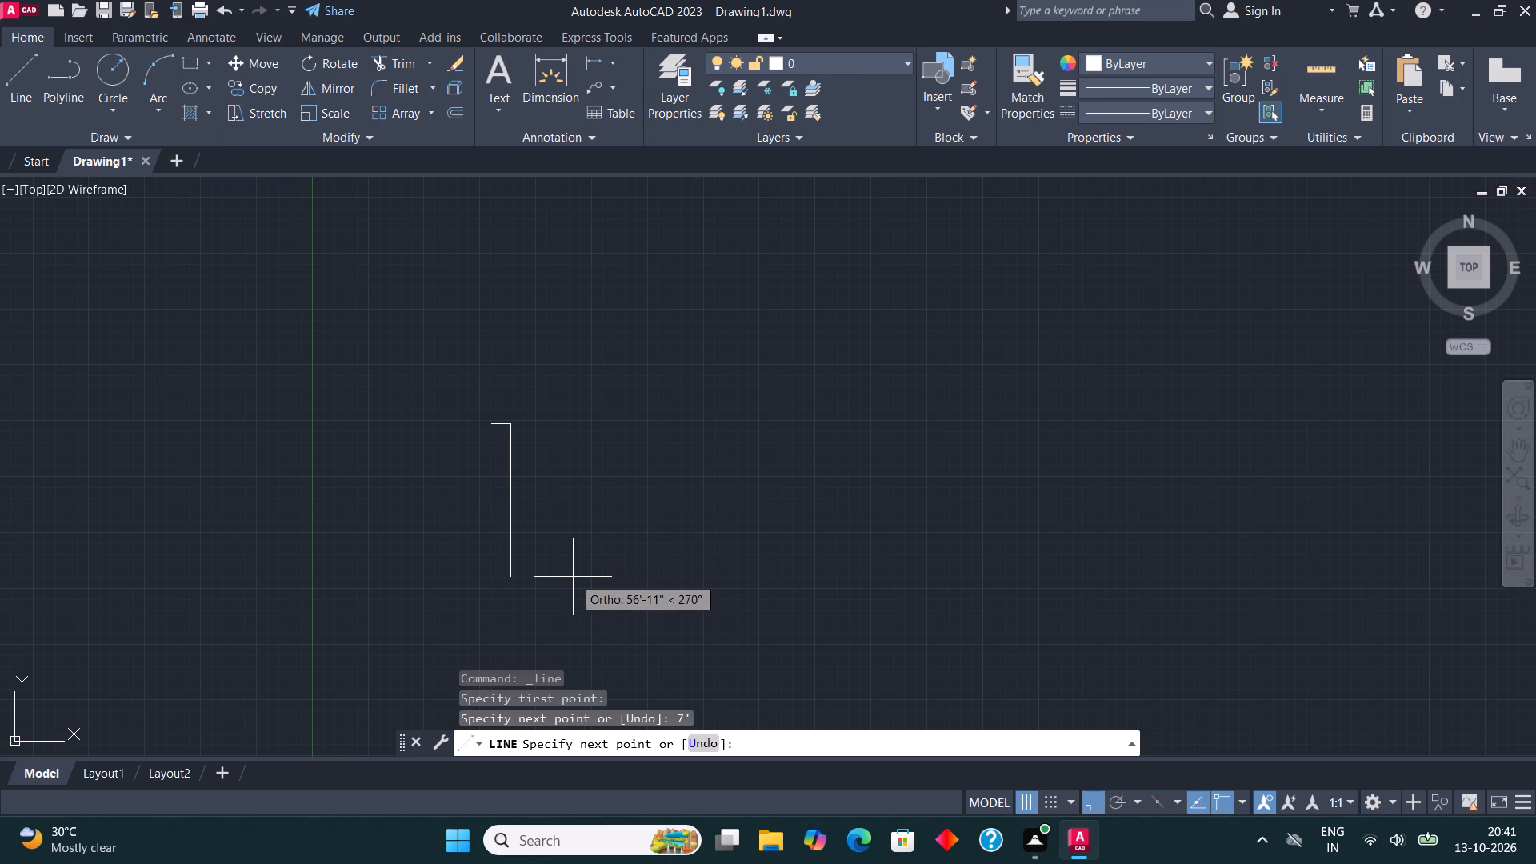
text(6')
key(Return)
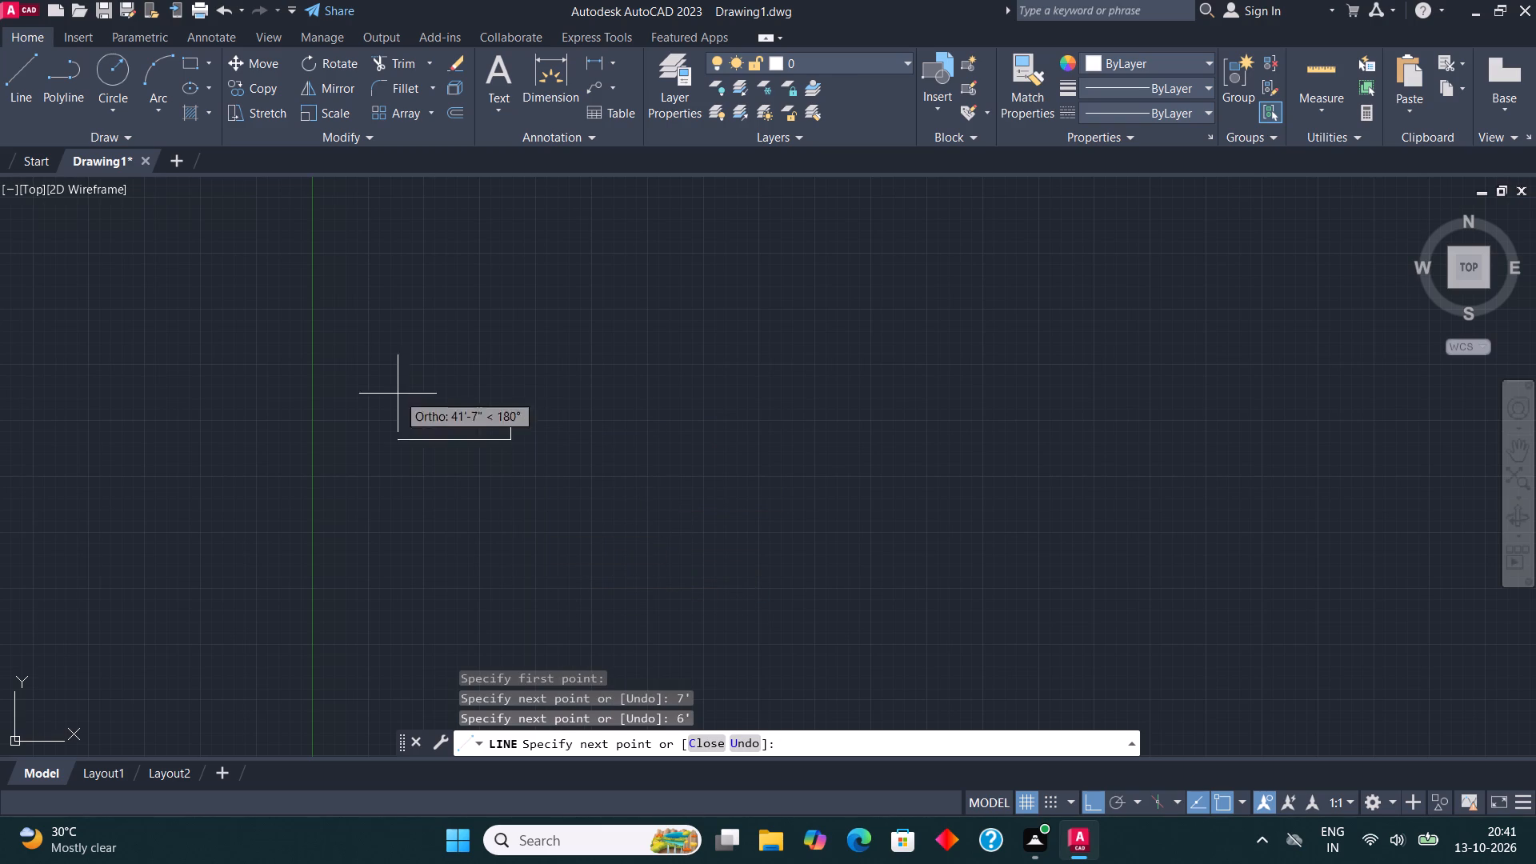
text(7')
key(Return)
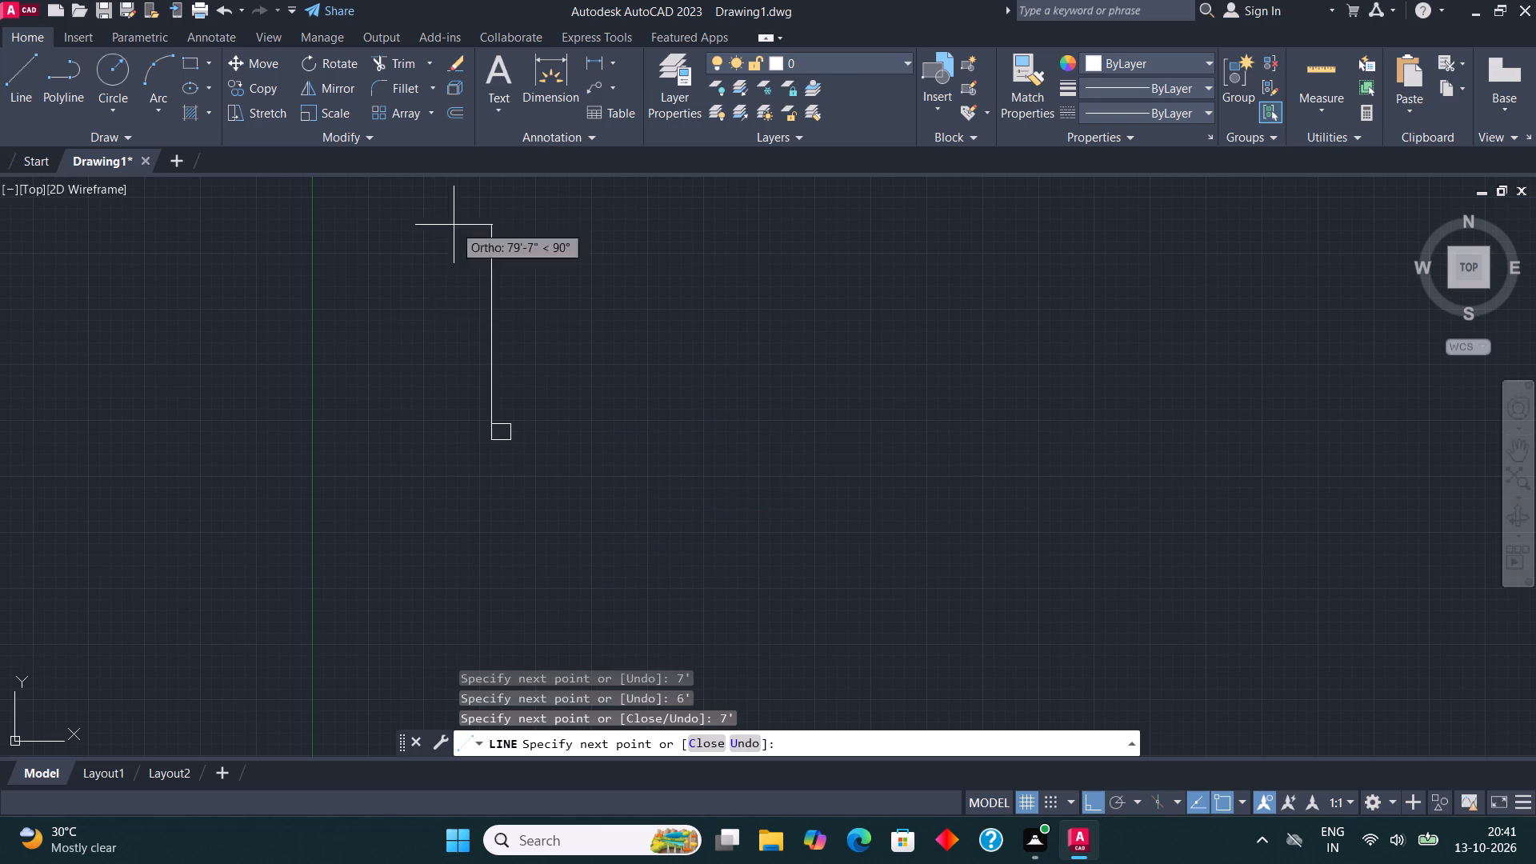
text(6')
key(Return)
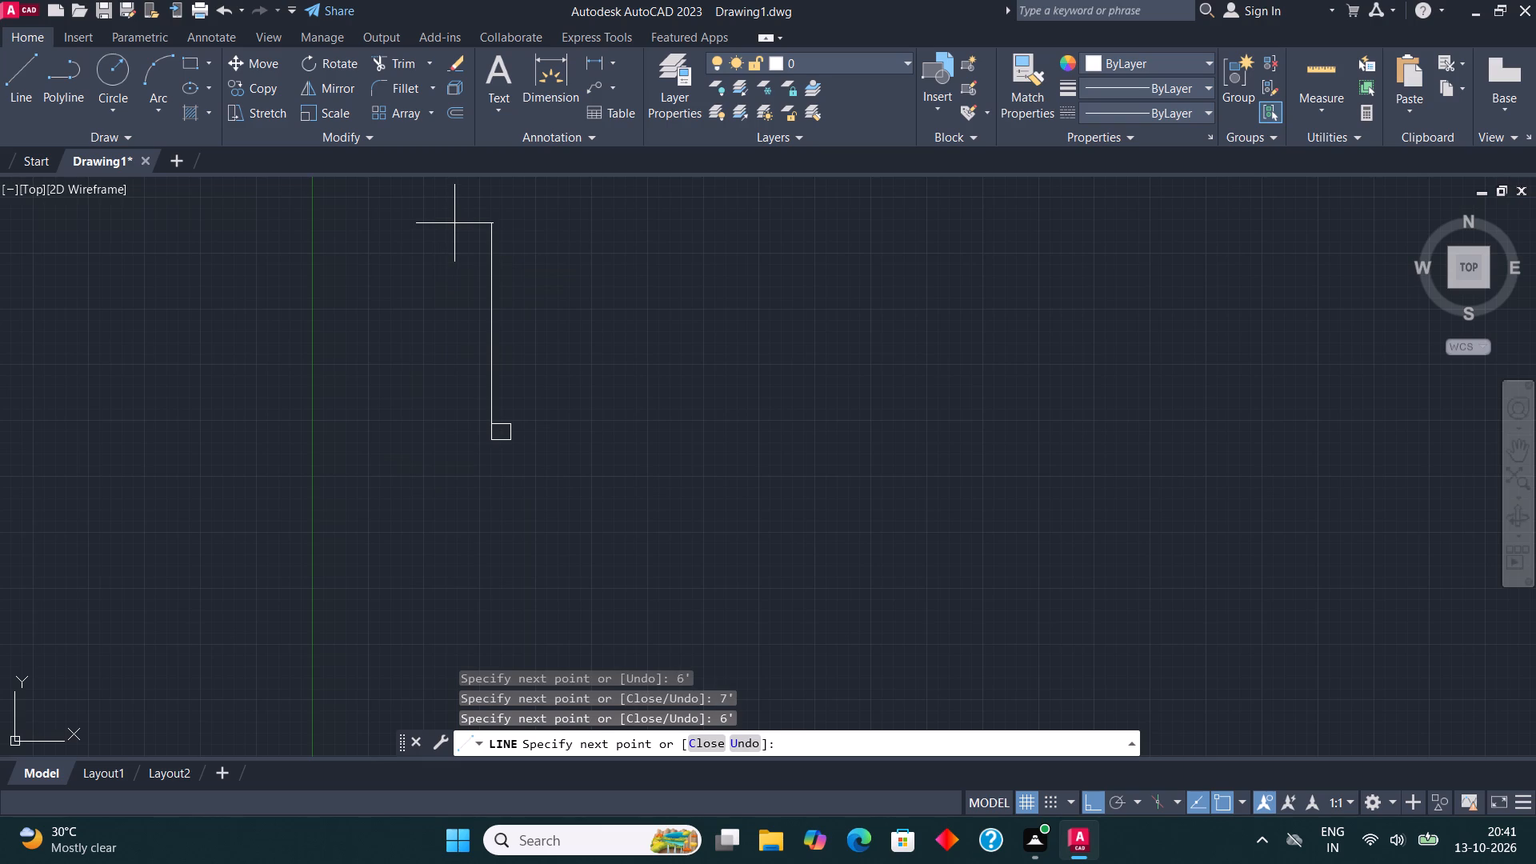
key(Escape)
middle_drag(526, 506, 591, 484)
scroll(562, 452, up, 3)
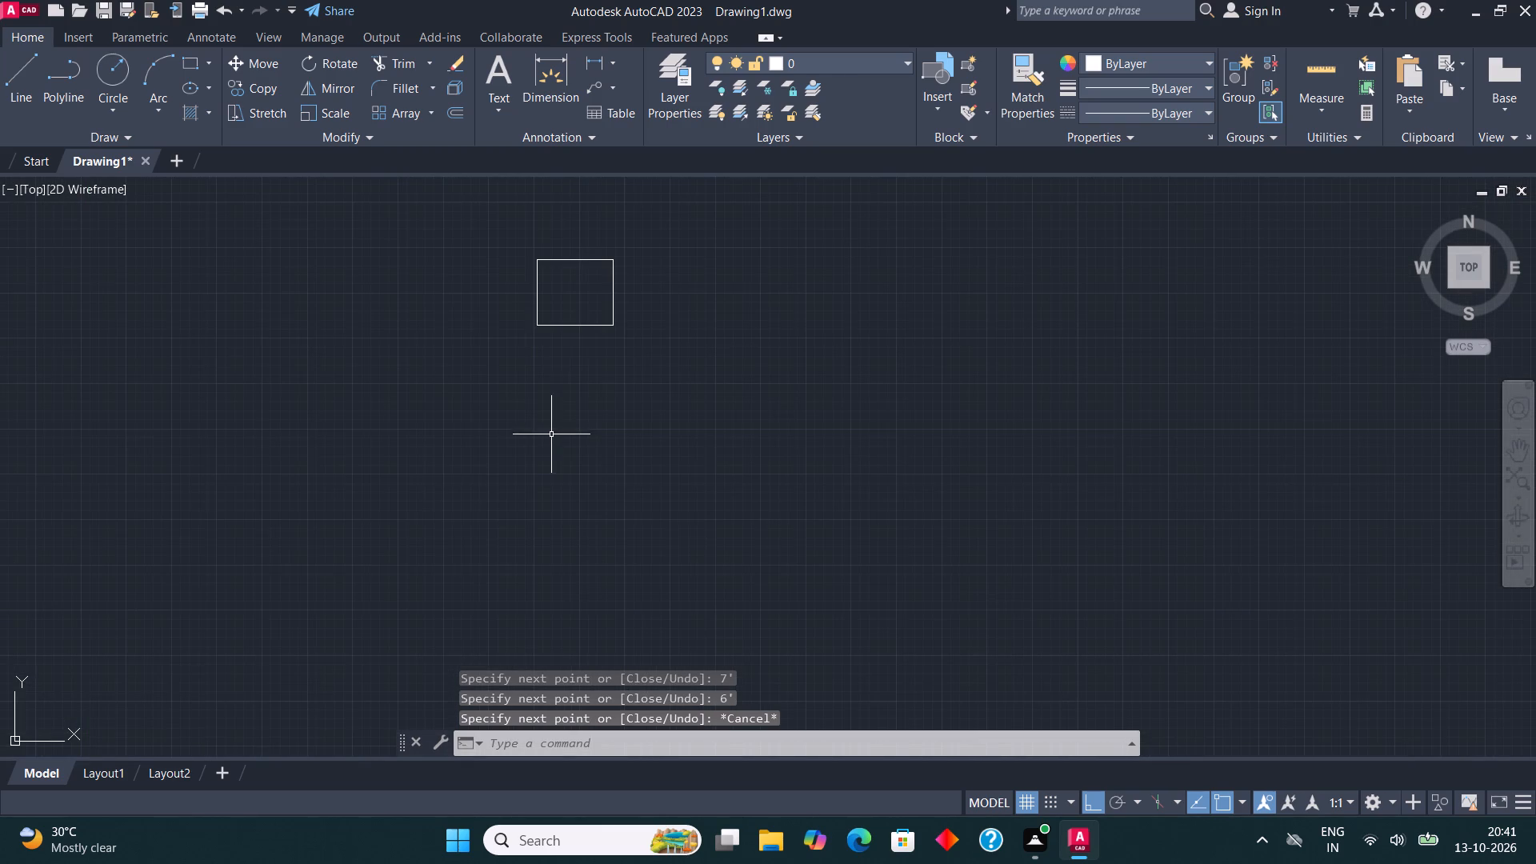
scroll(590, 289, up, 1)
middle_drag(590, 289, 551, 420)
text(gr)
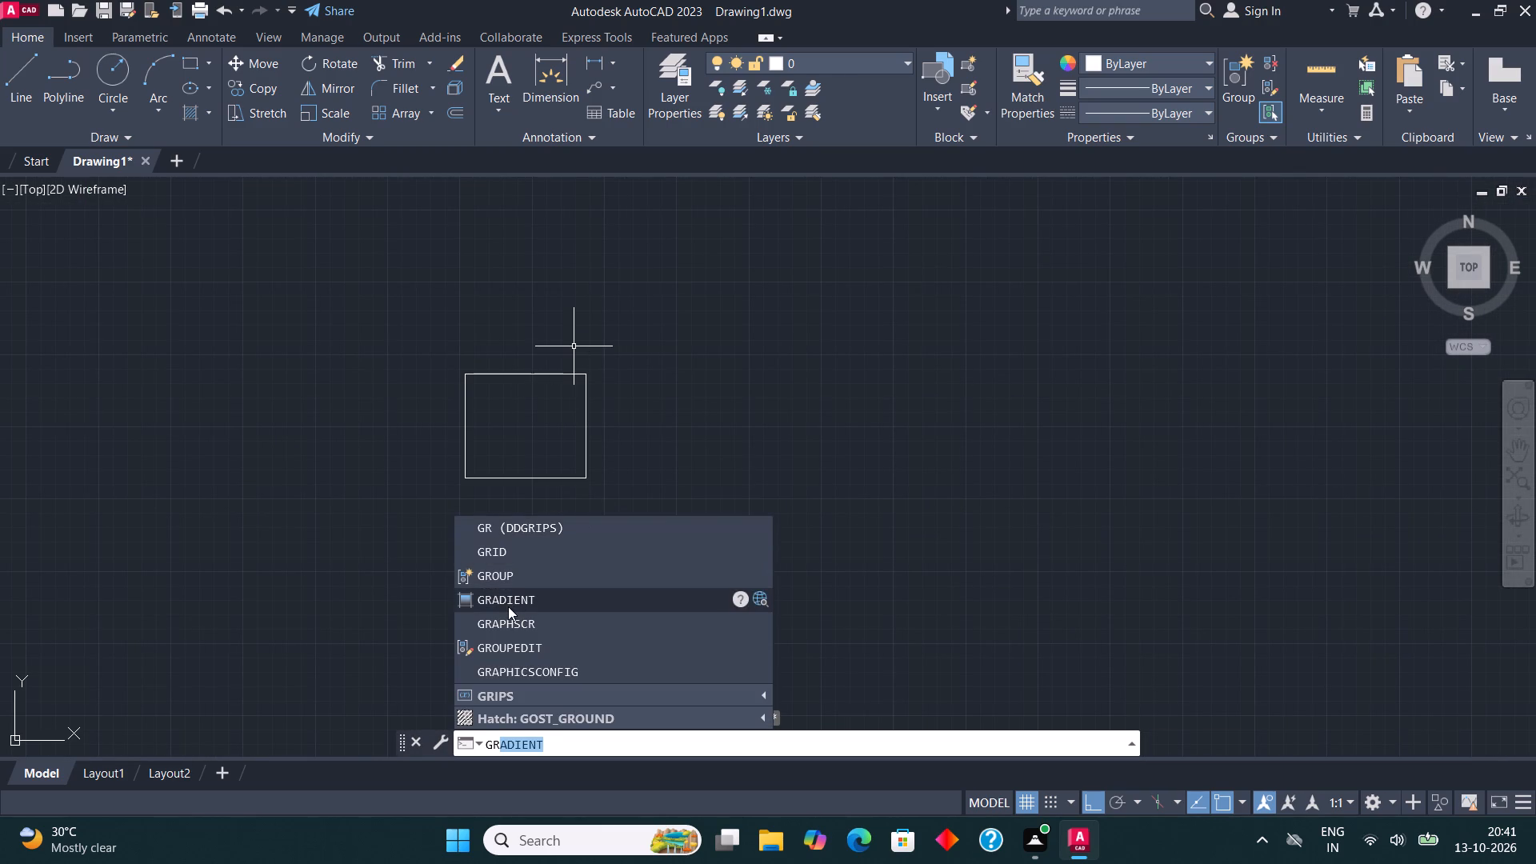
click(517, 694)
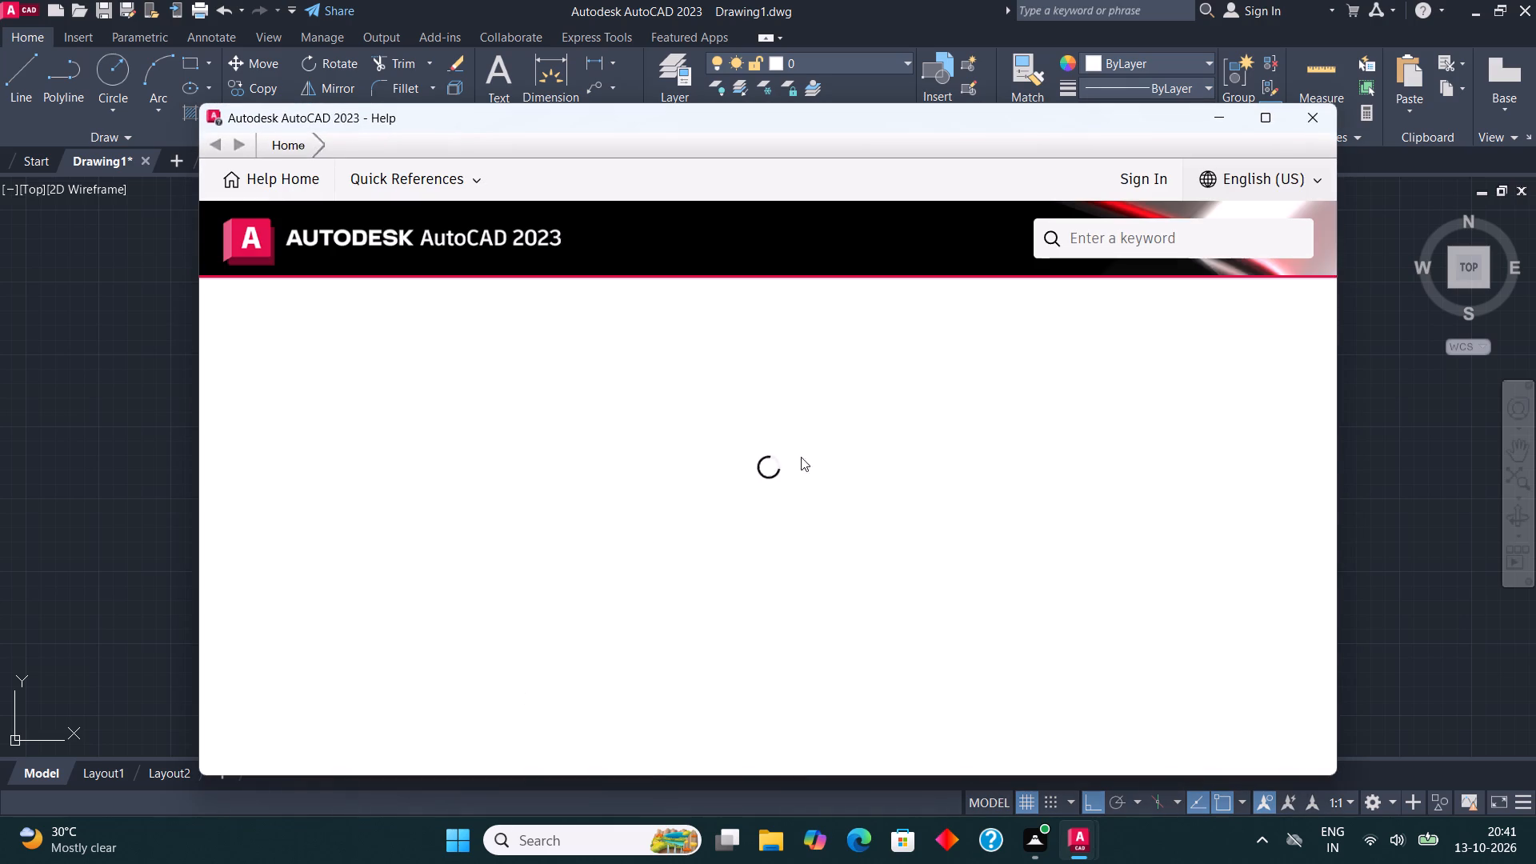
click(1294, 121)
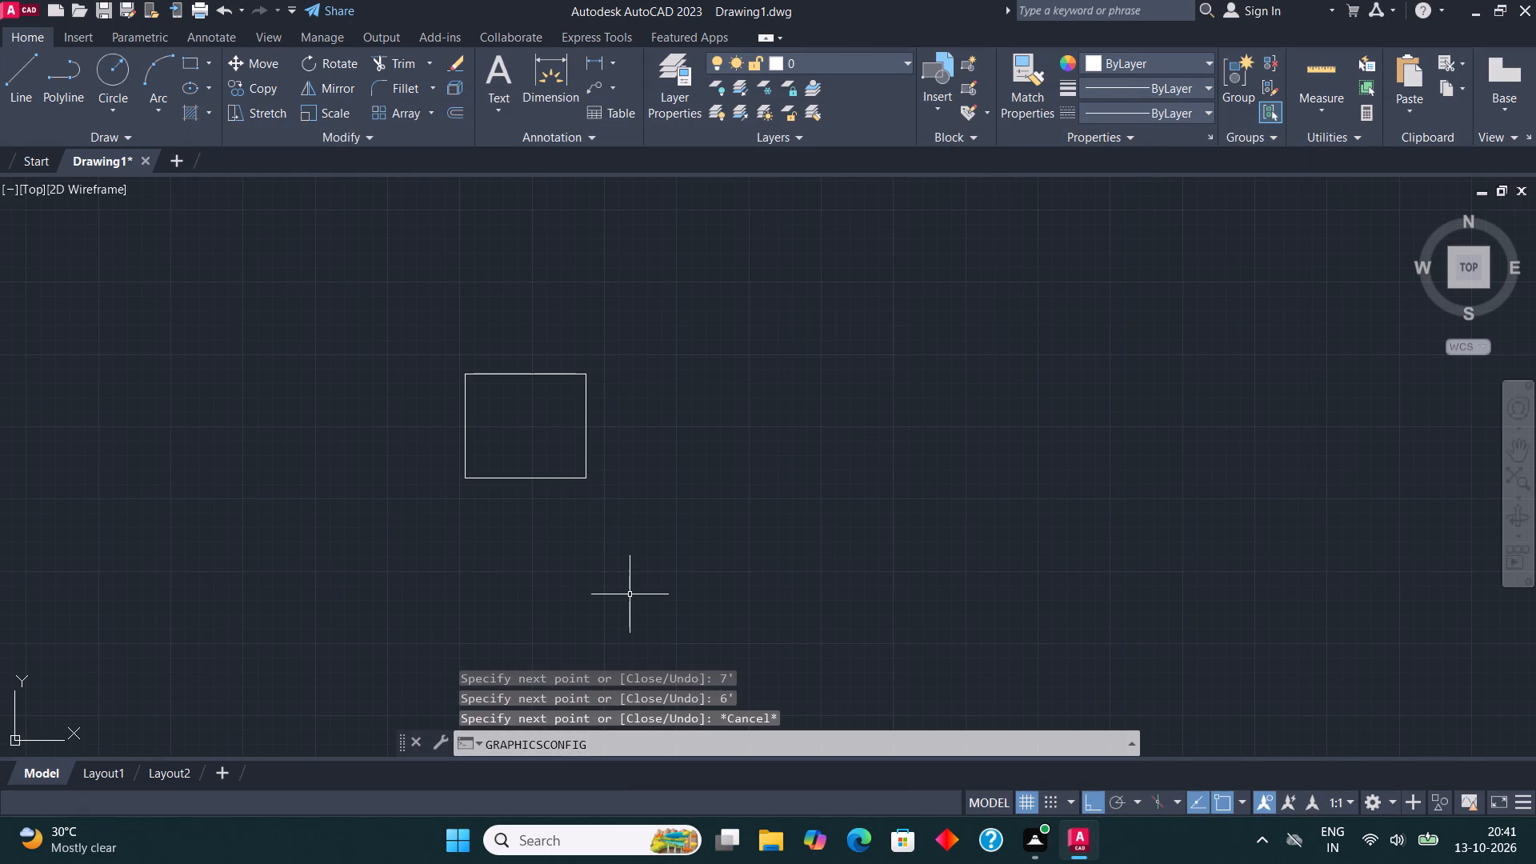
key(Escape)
Turn off the grid display with the GRID command.
key(g)
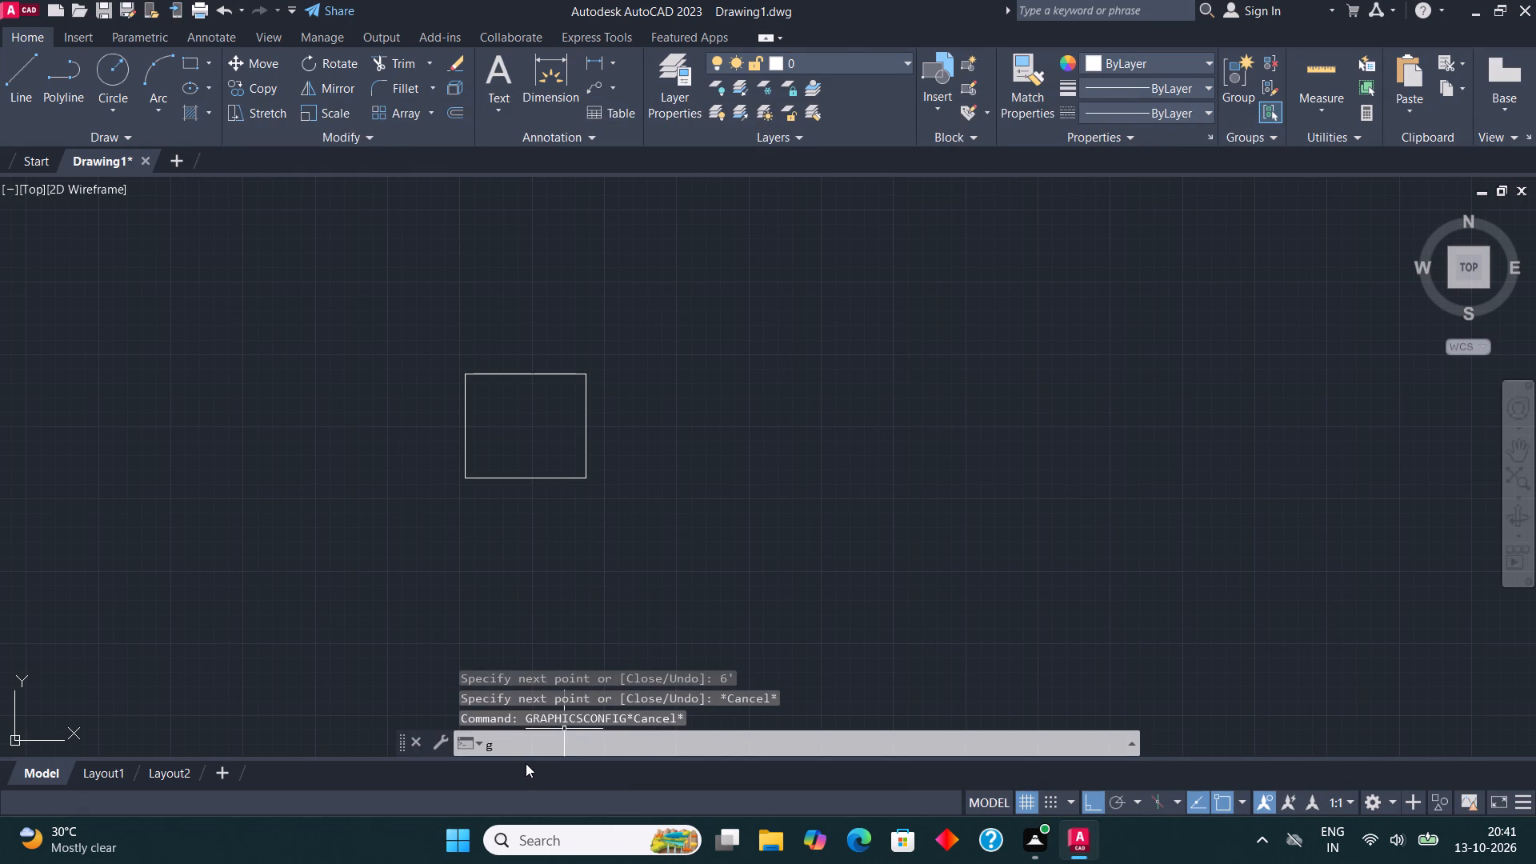
text(rid)
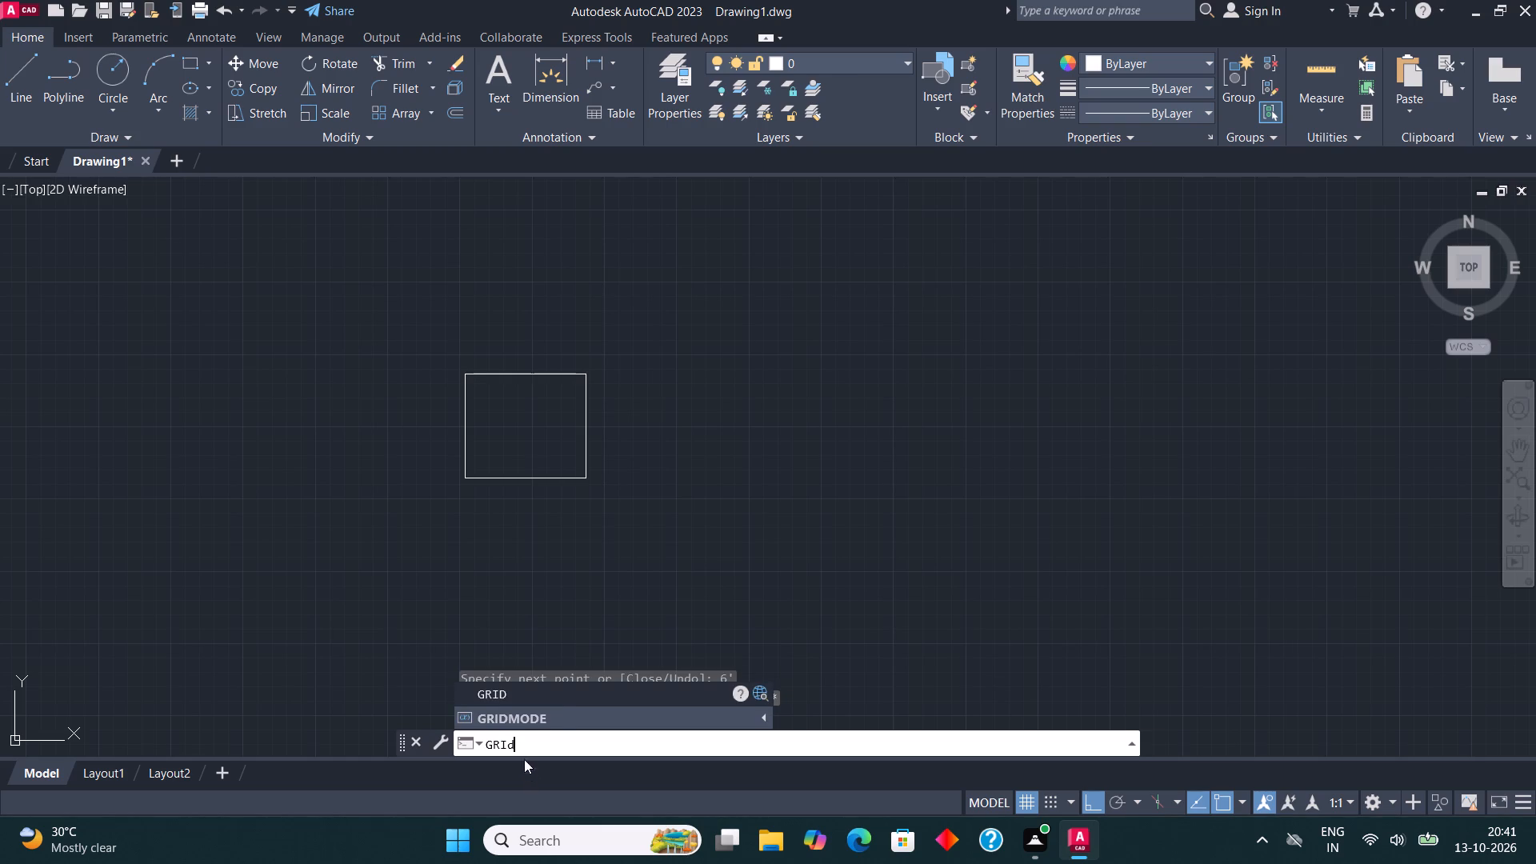
click(536, 689)
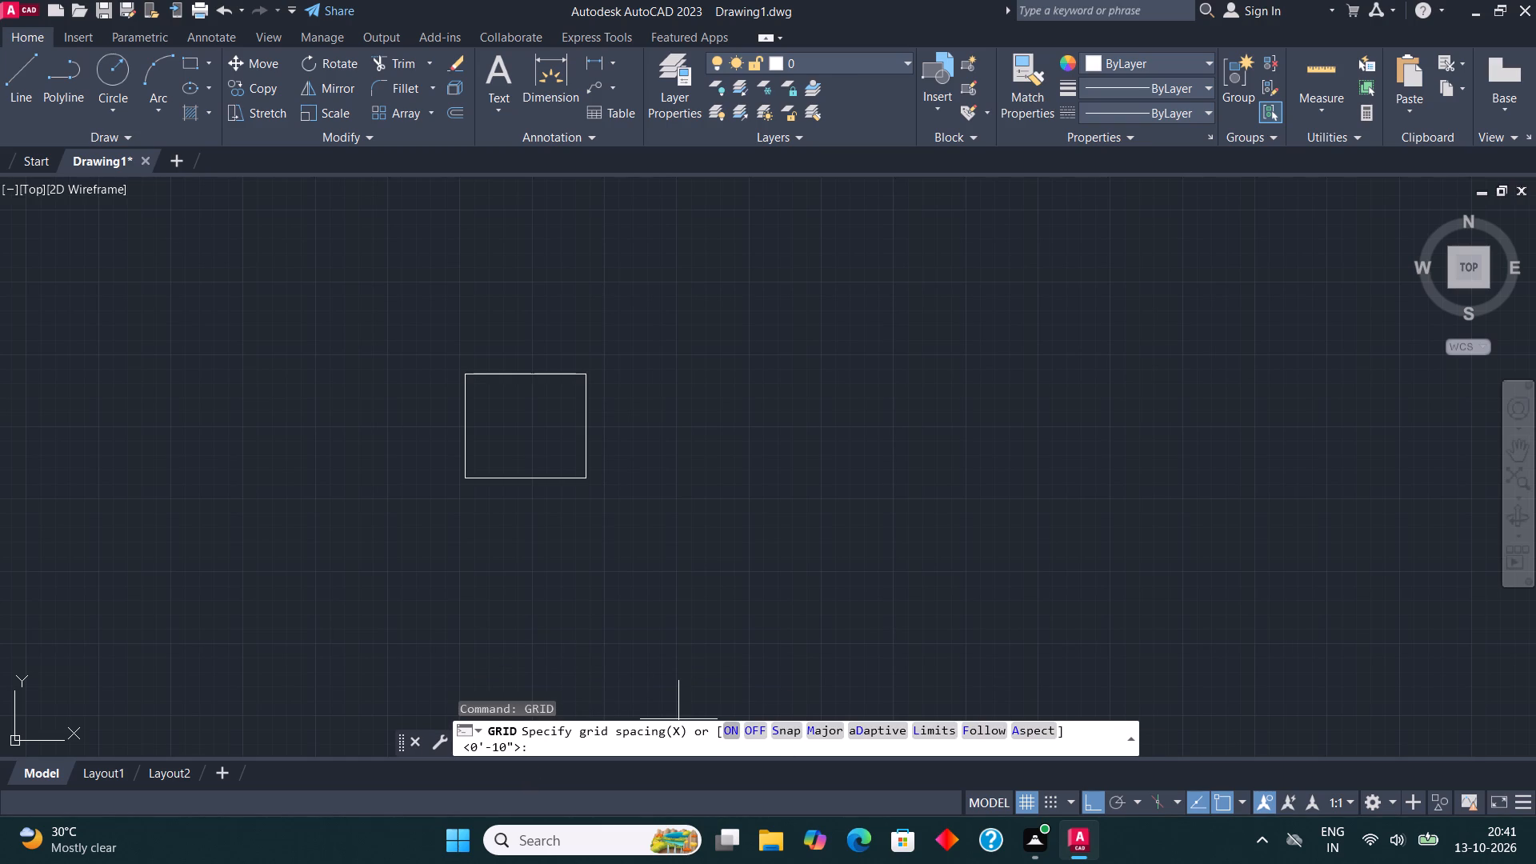
click(748, 726)
Offset the rectangle's top and left lines 9" inward.
scroll(509, 357, up, 1)
middle_drag(507, 357, 486, 367)
click(644, 610)
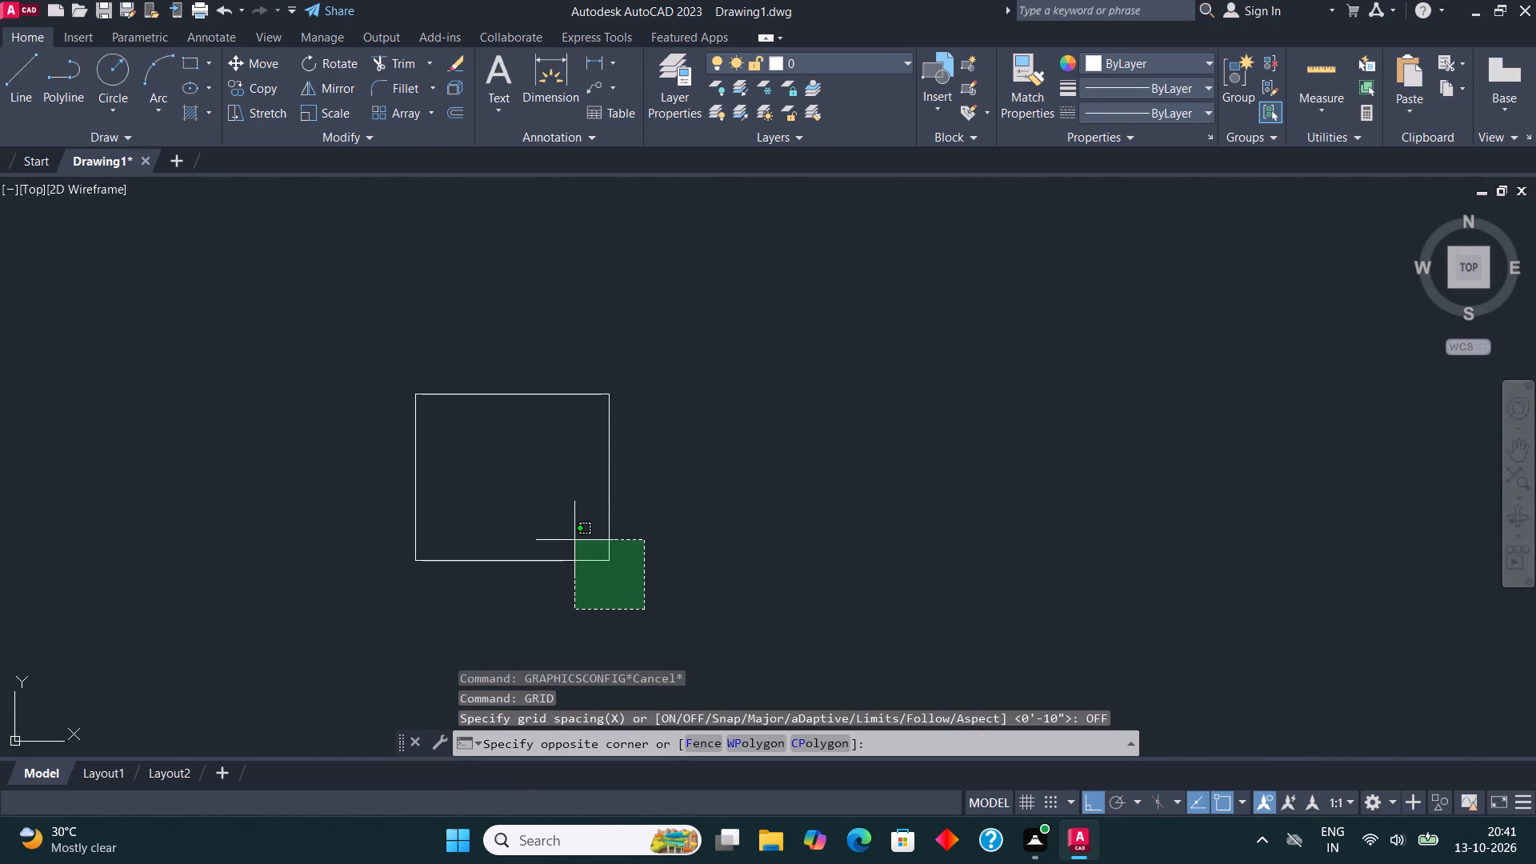
click(369, 342)
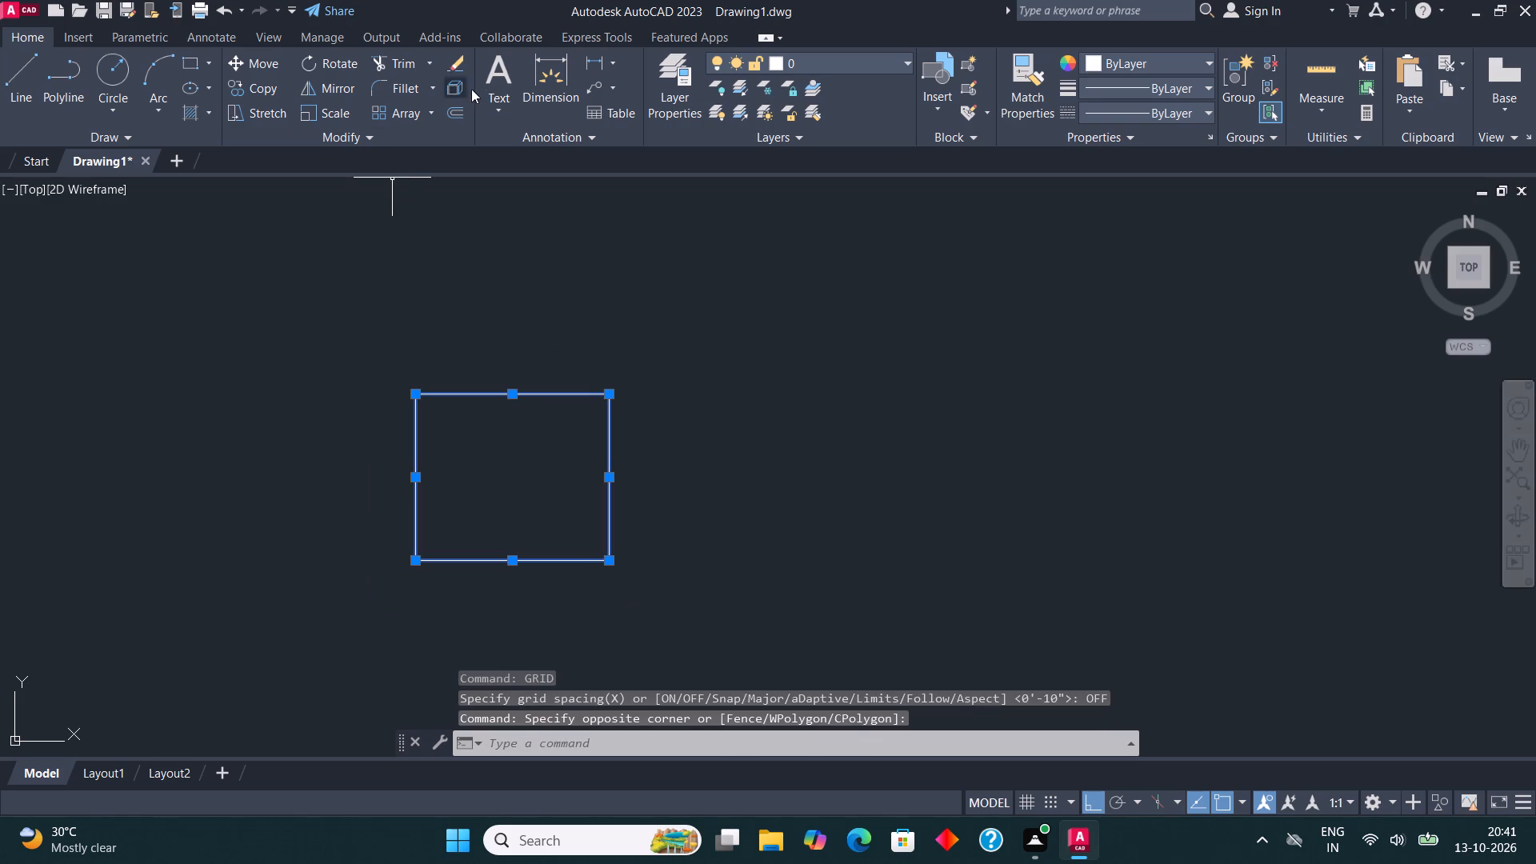
click(453, 111)
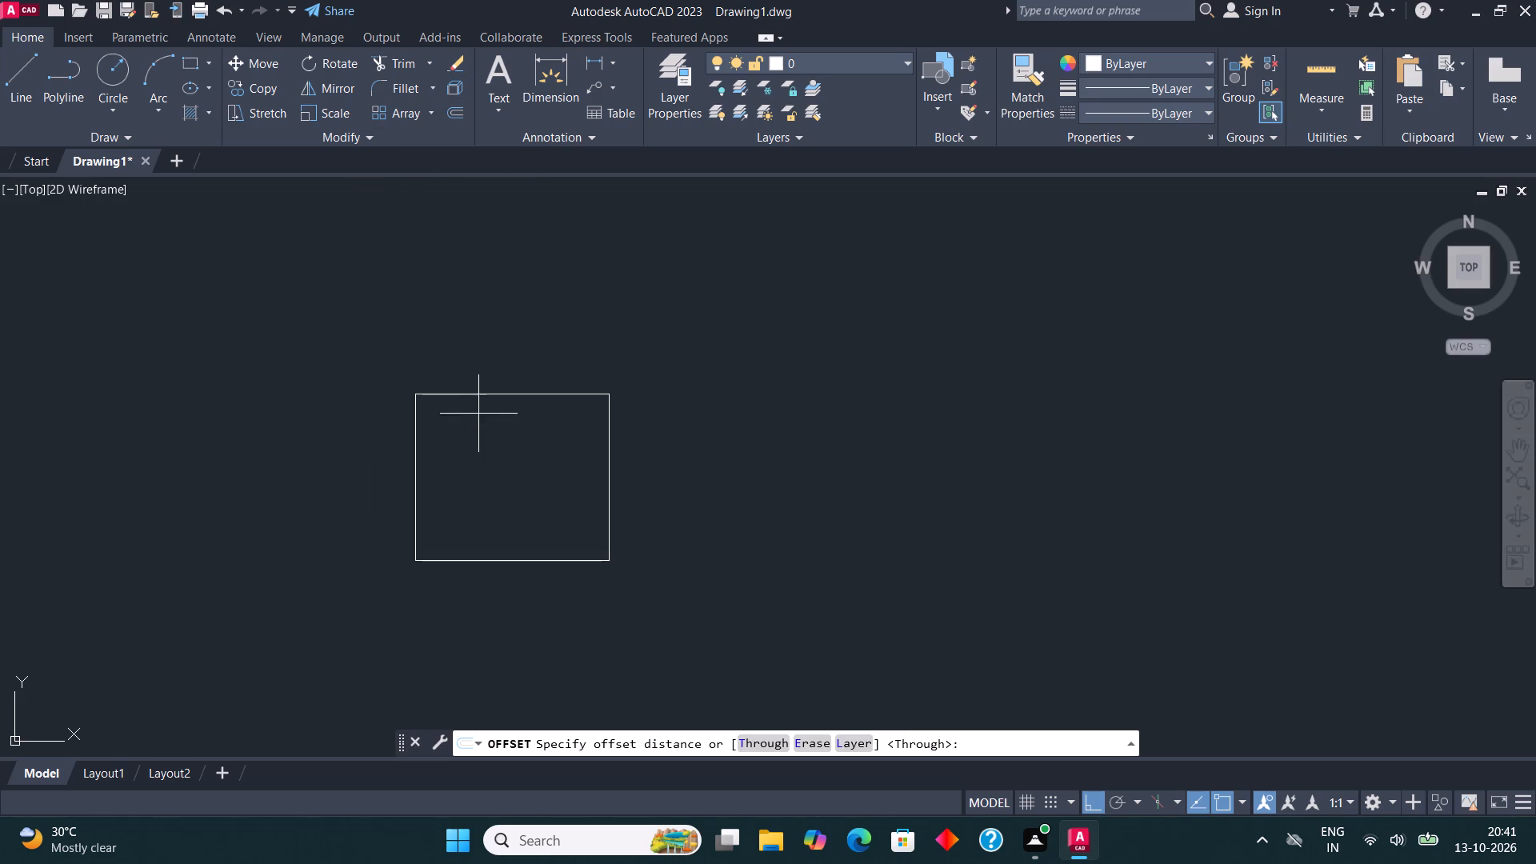
click(498, 402)
text(9")
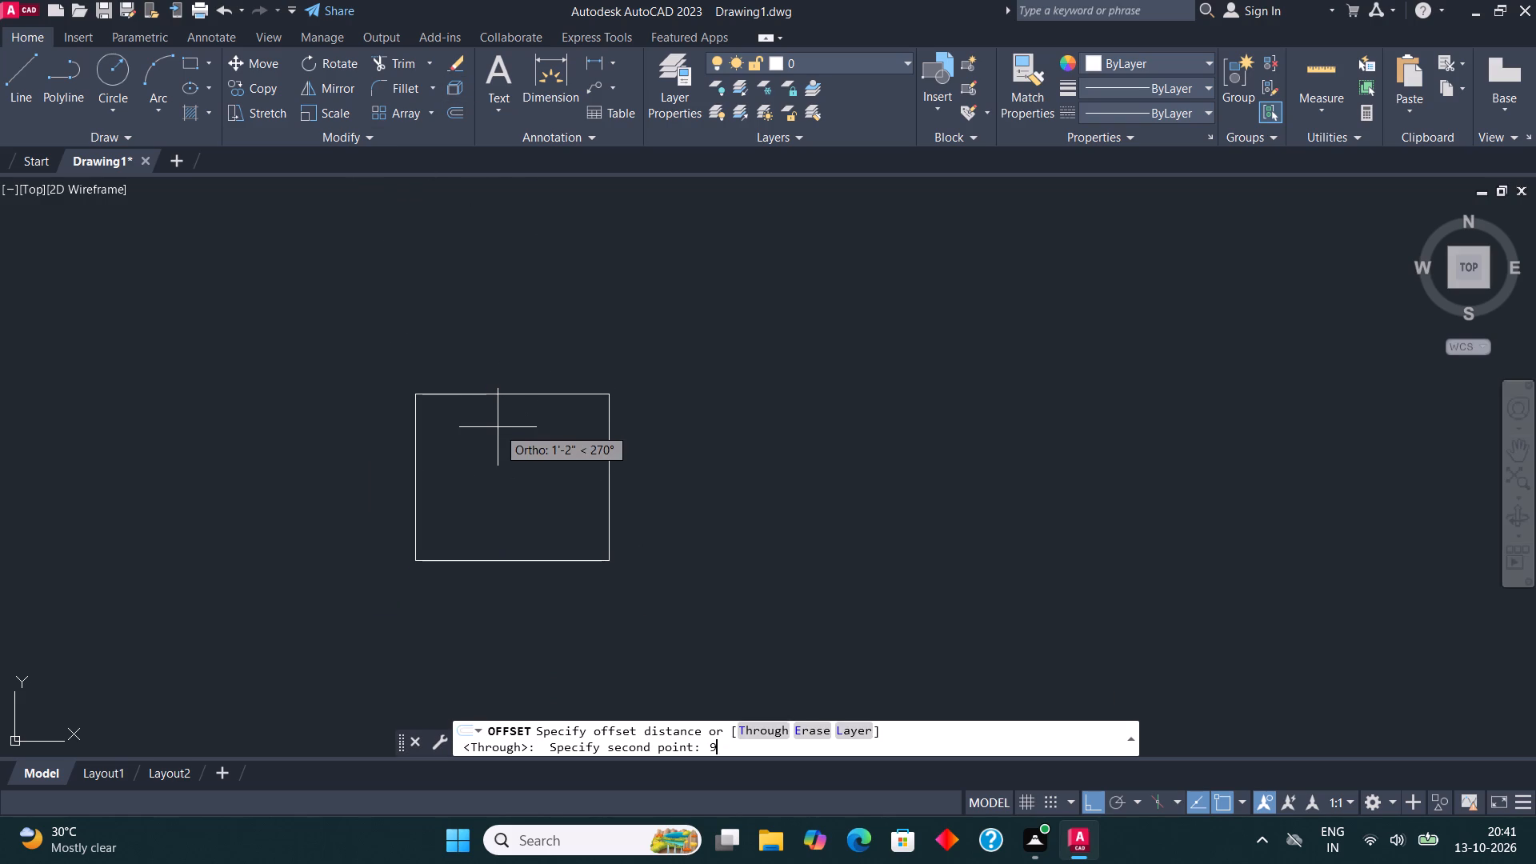
key(Return)
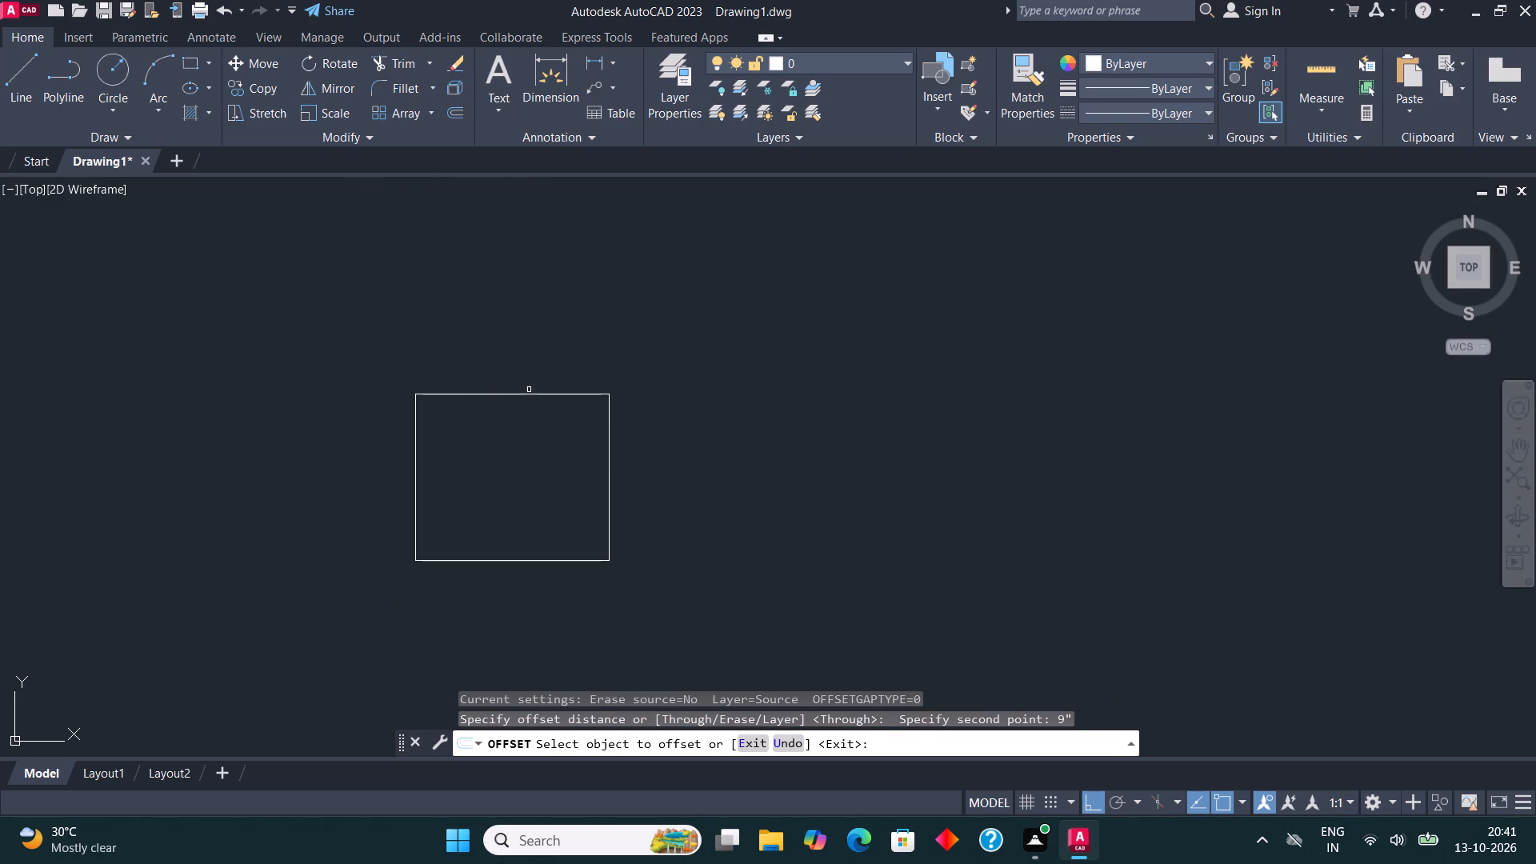
click(531, 394)
click(511, 432)
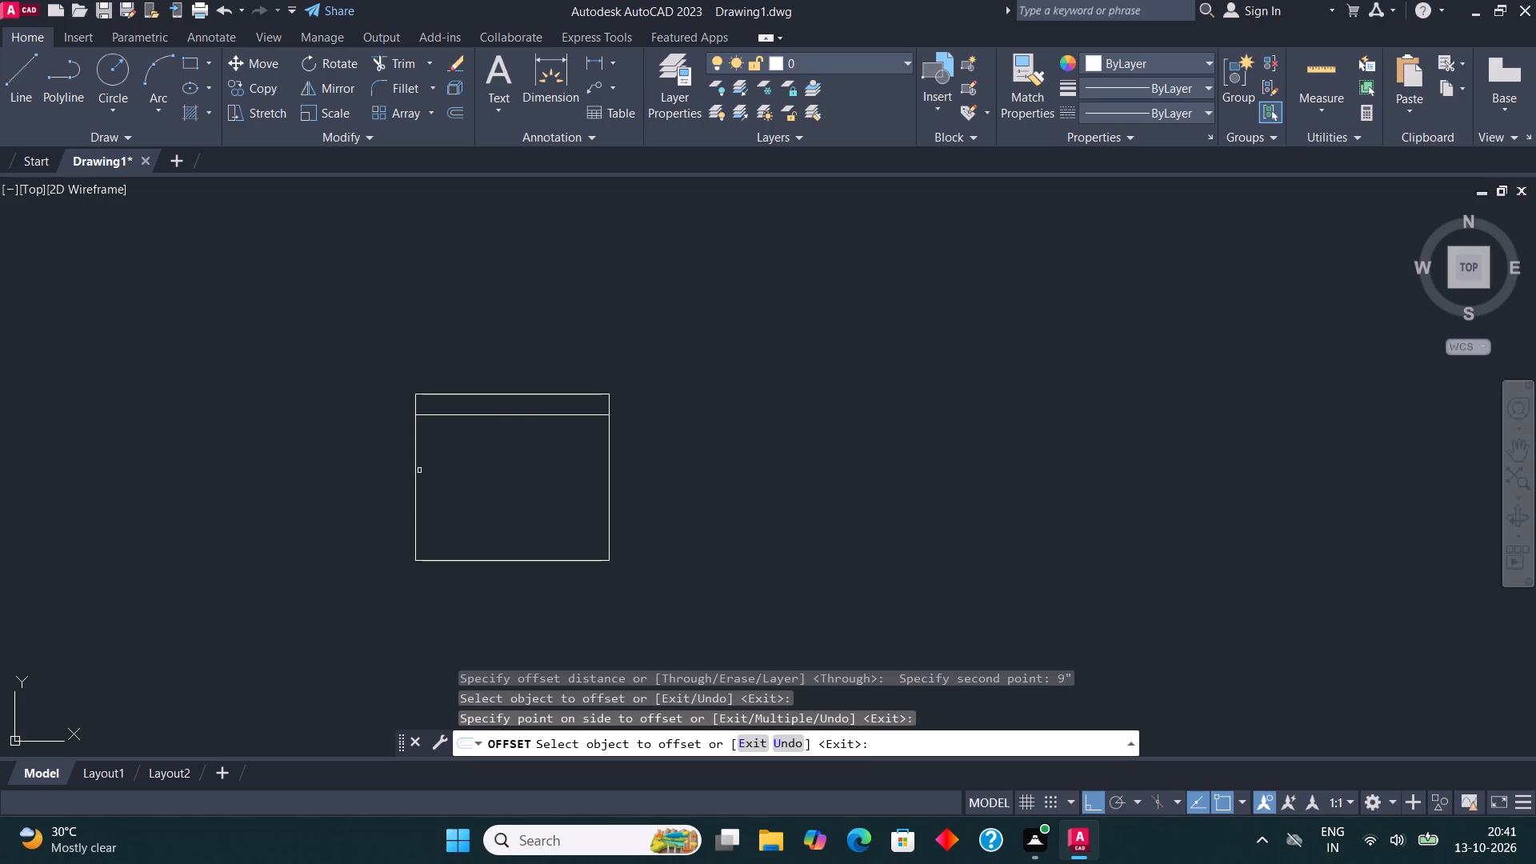
click(416, 466)
click(487, 466)
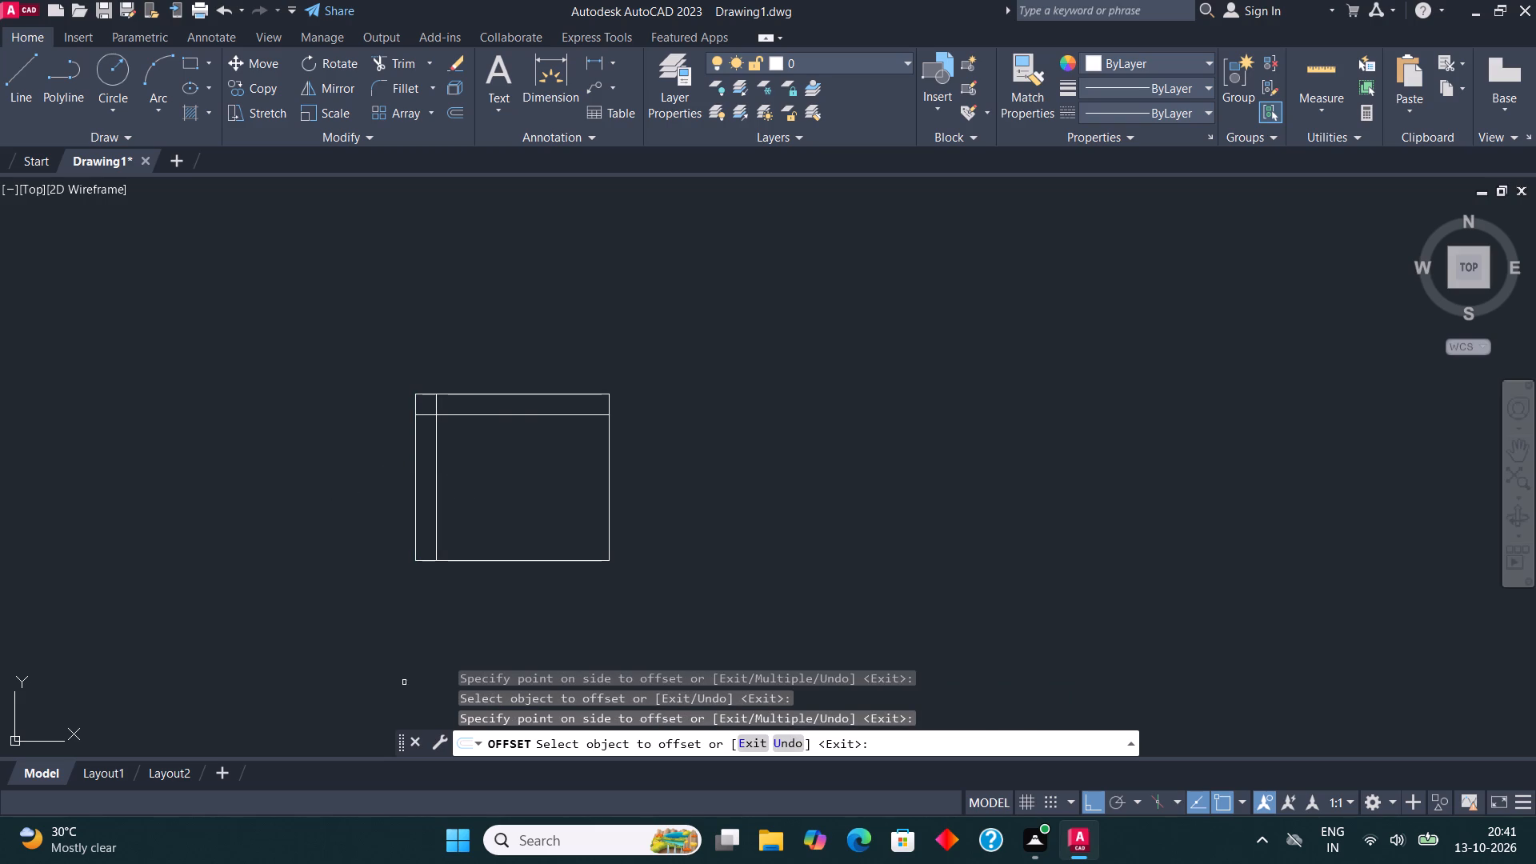
middle_drag(506, 583, 519, 468)
key(Escape)
Offset the rectangle's right and bottom lines 4.5" inward.
click(680, 515)
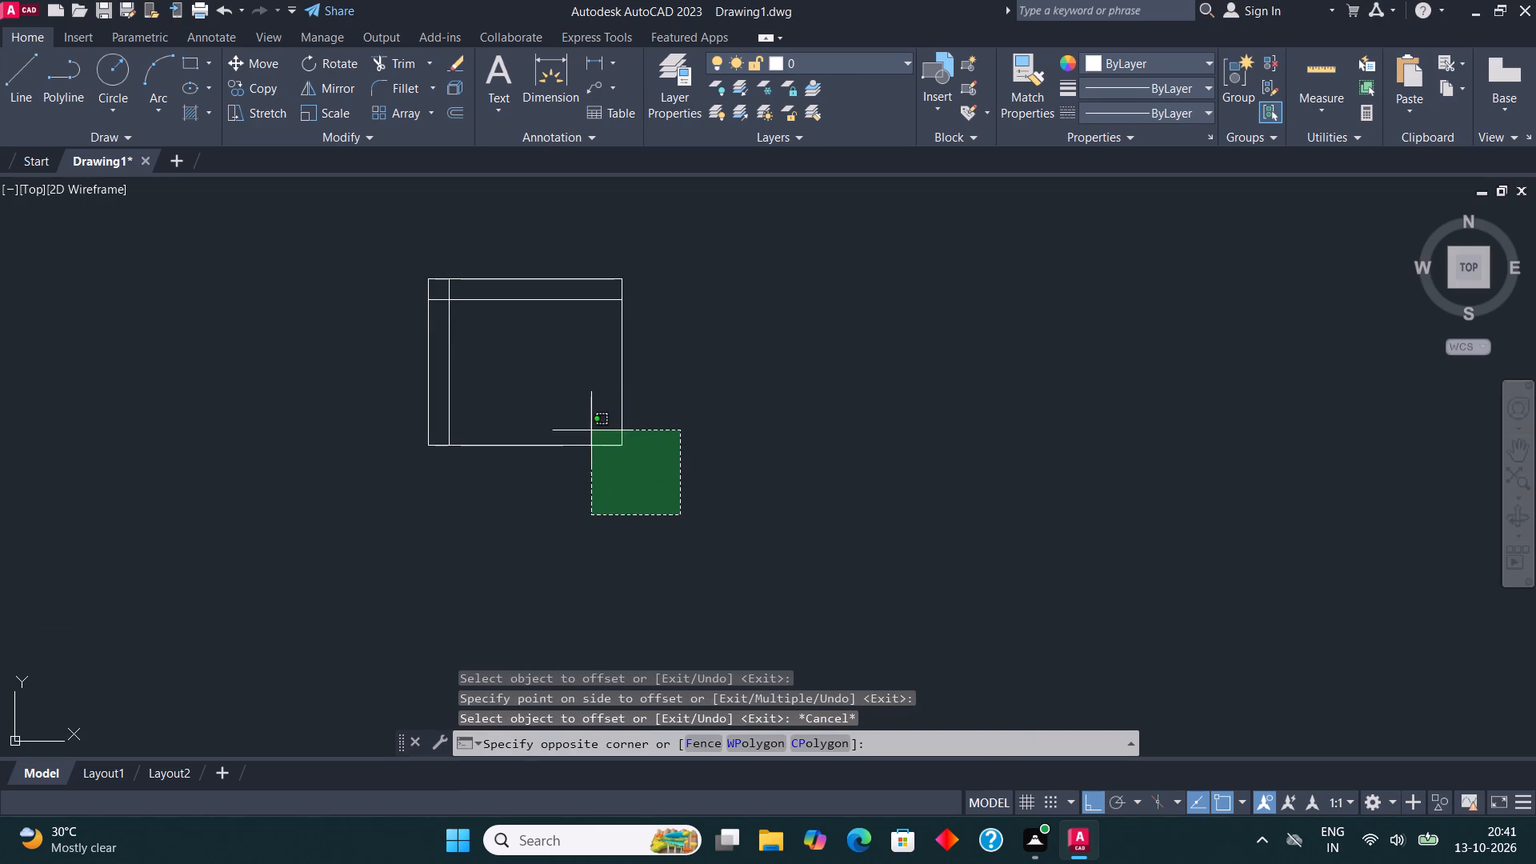
click(590, 390)
click(461, 114)
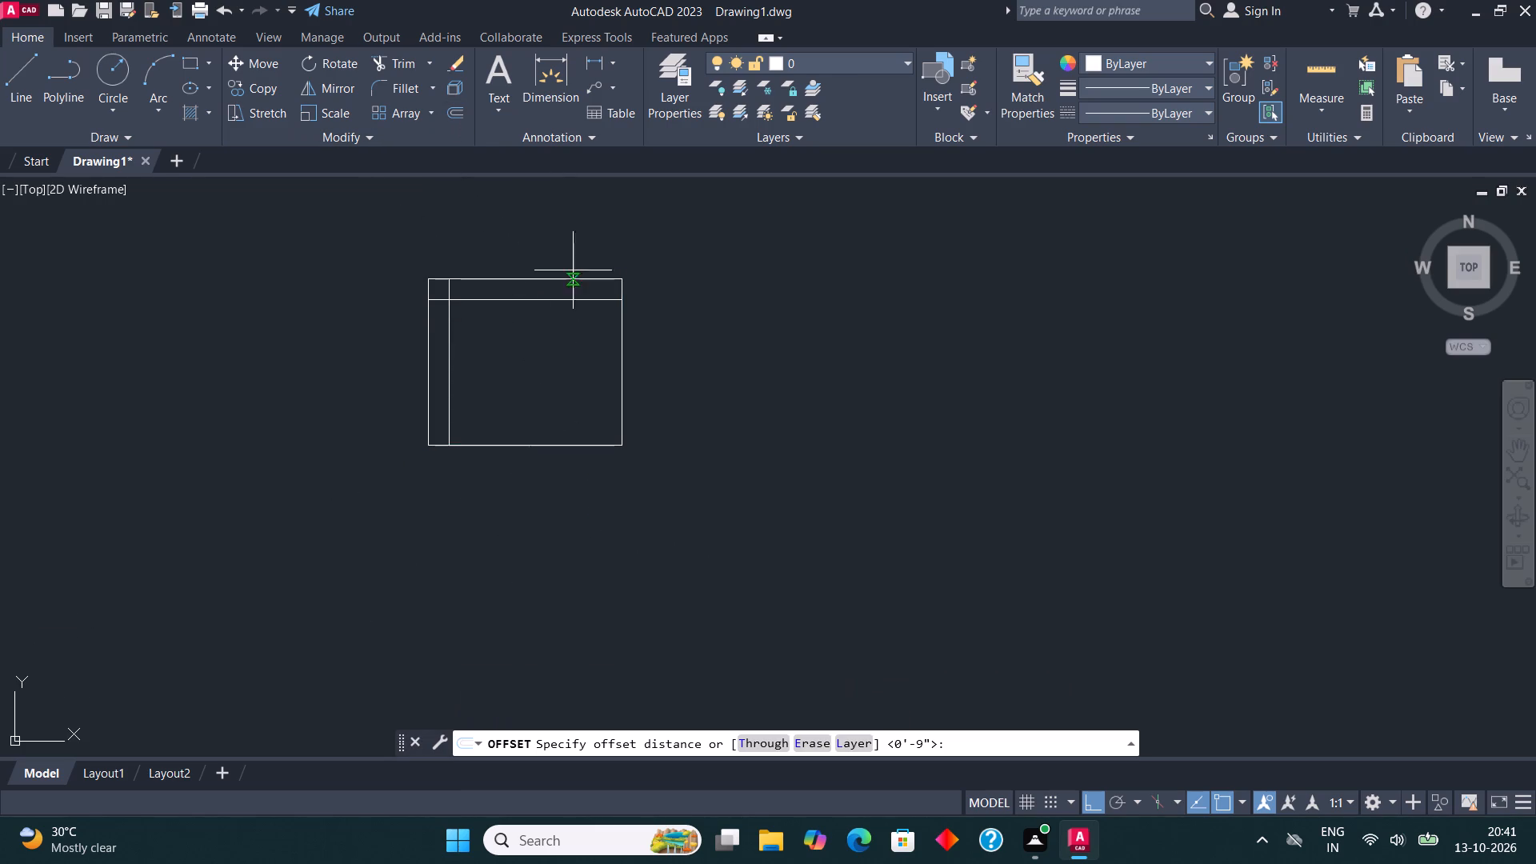
click(624, 369)
text(4.5")
key(Return)
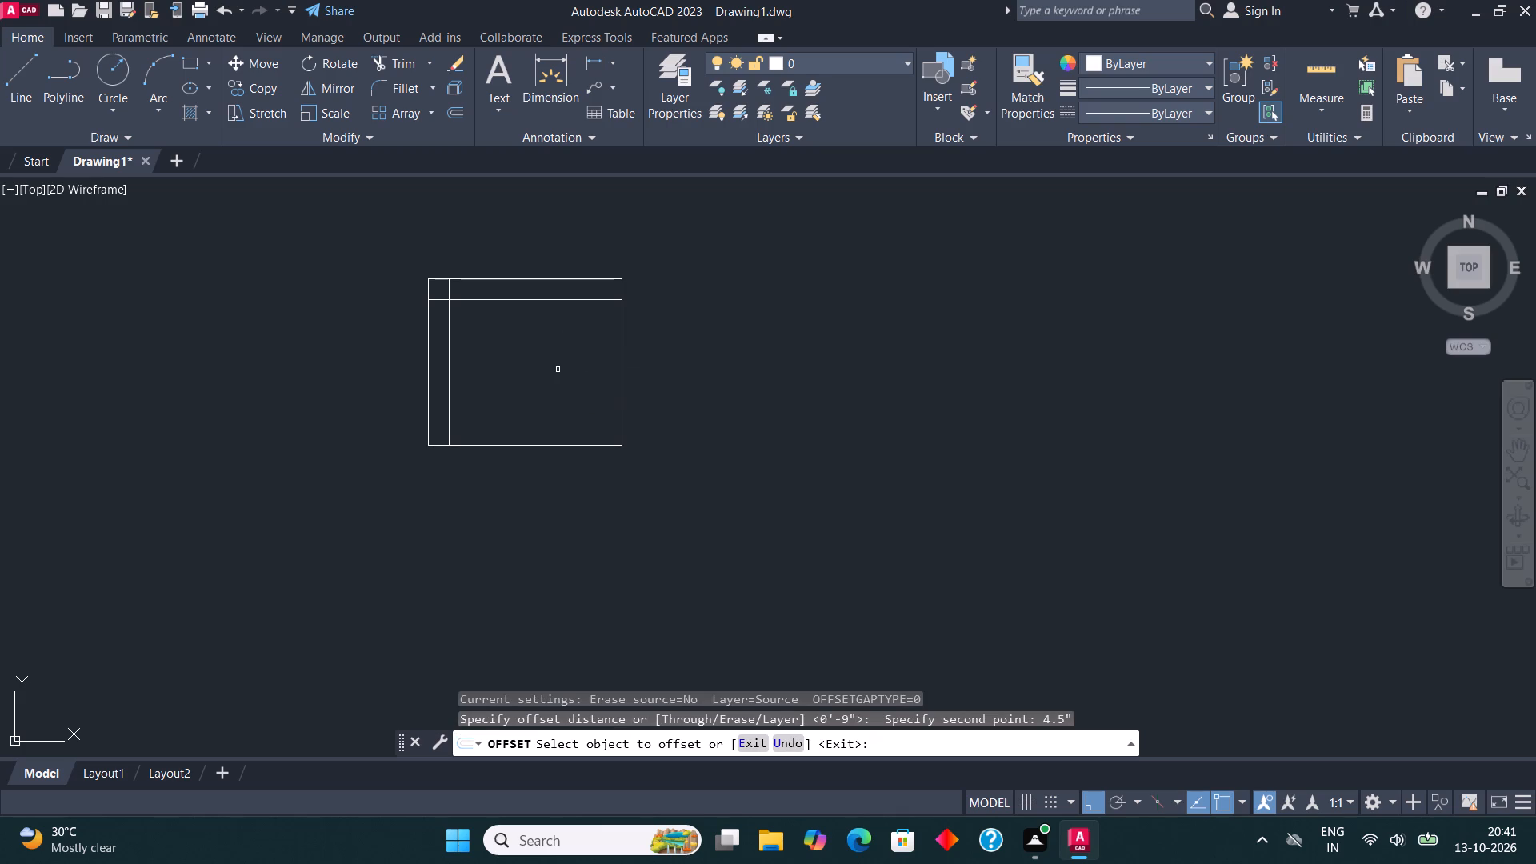
click(619, 384)
click(594, 361)
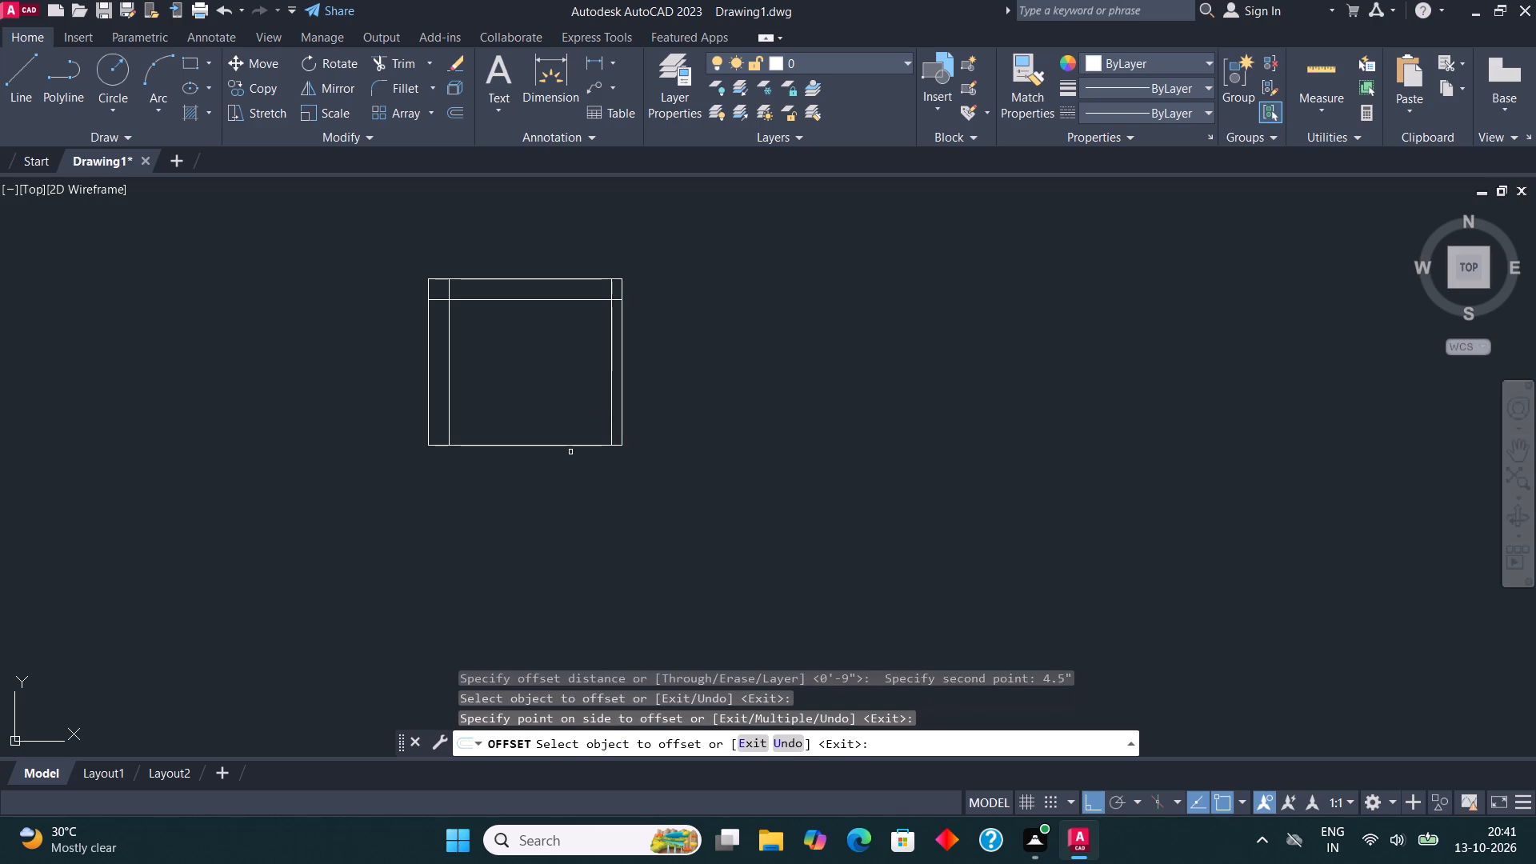
click(573, 442)
click(572, 406)
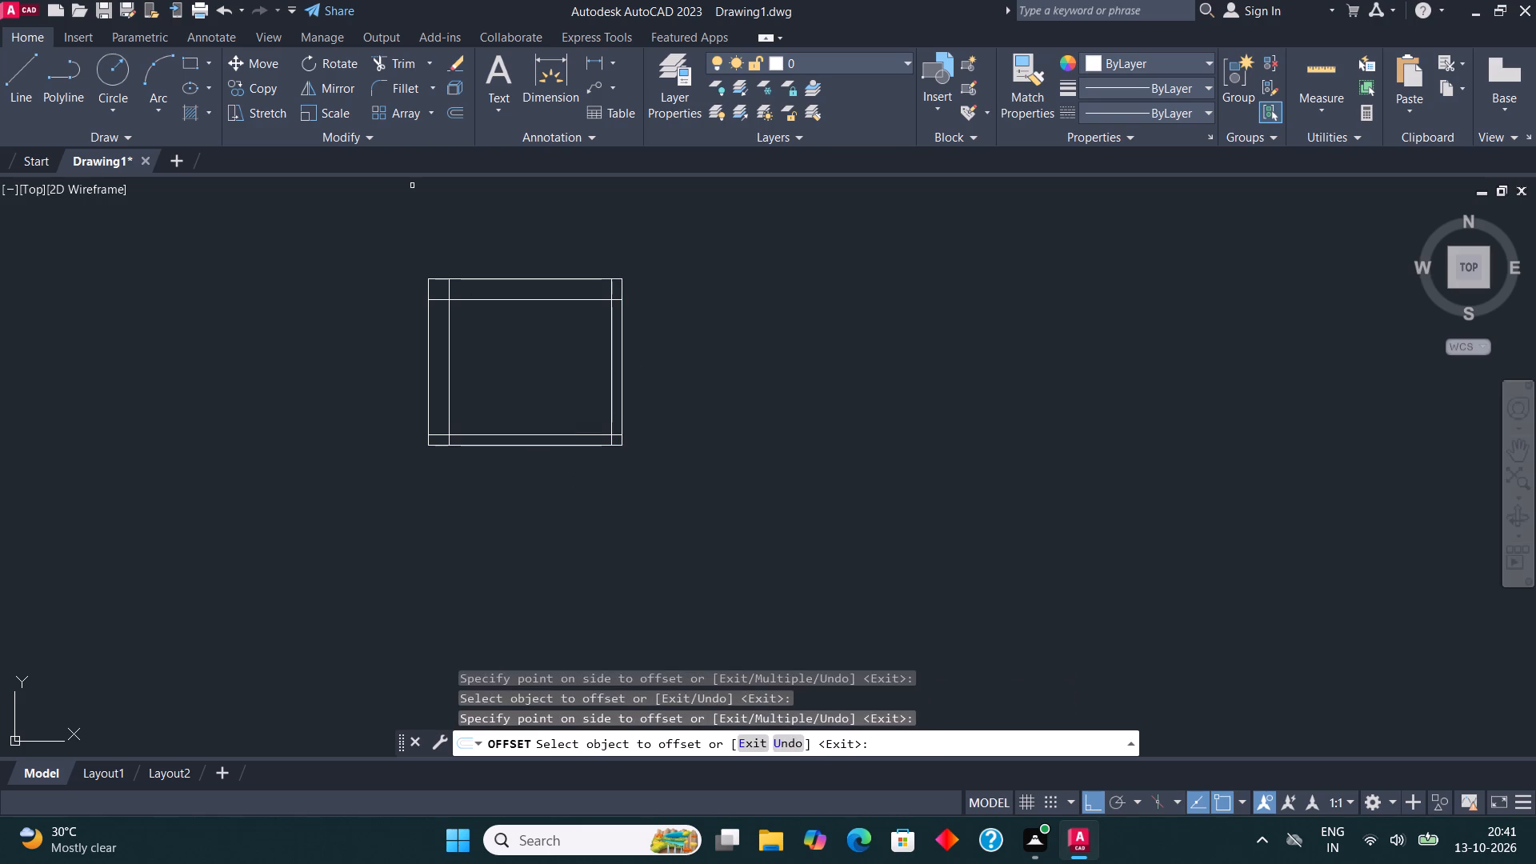
key(Escape)
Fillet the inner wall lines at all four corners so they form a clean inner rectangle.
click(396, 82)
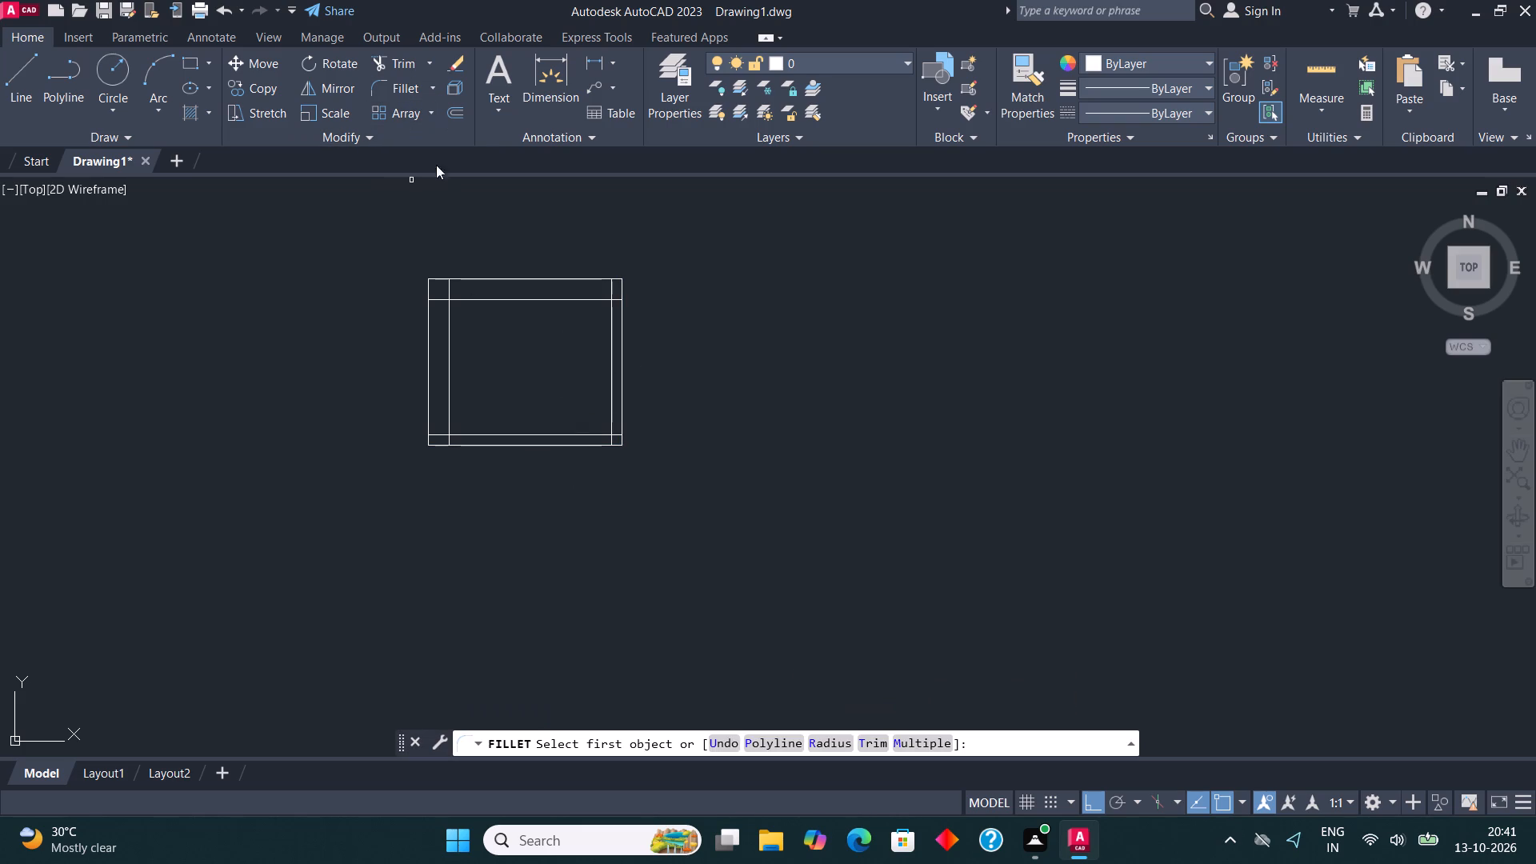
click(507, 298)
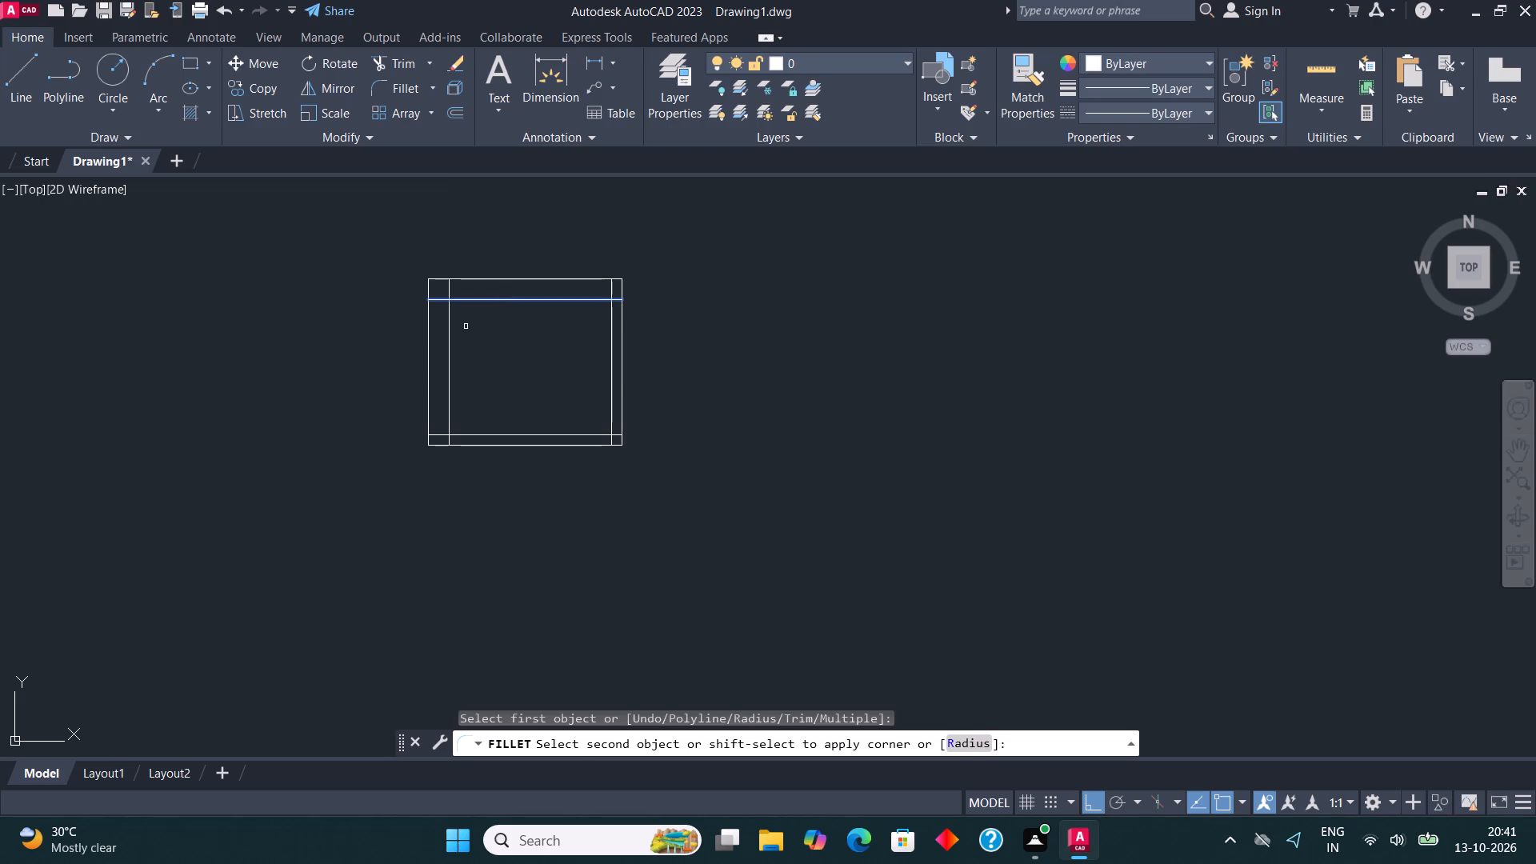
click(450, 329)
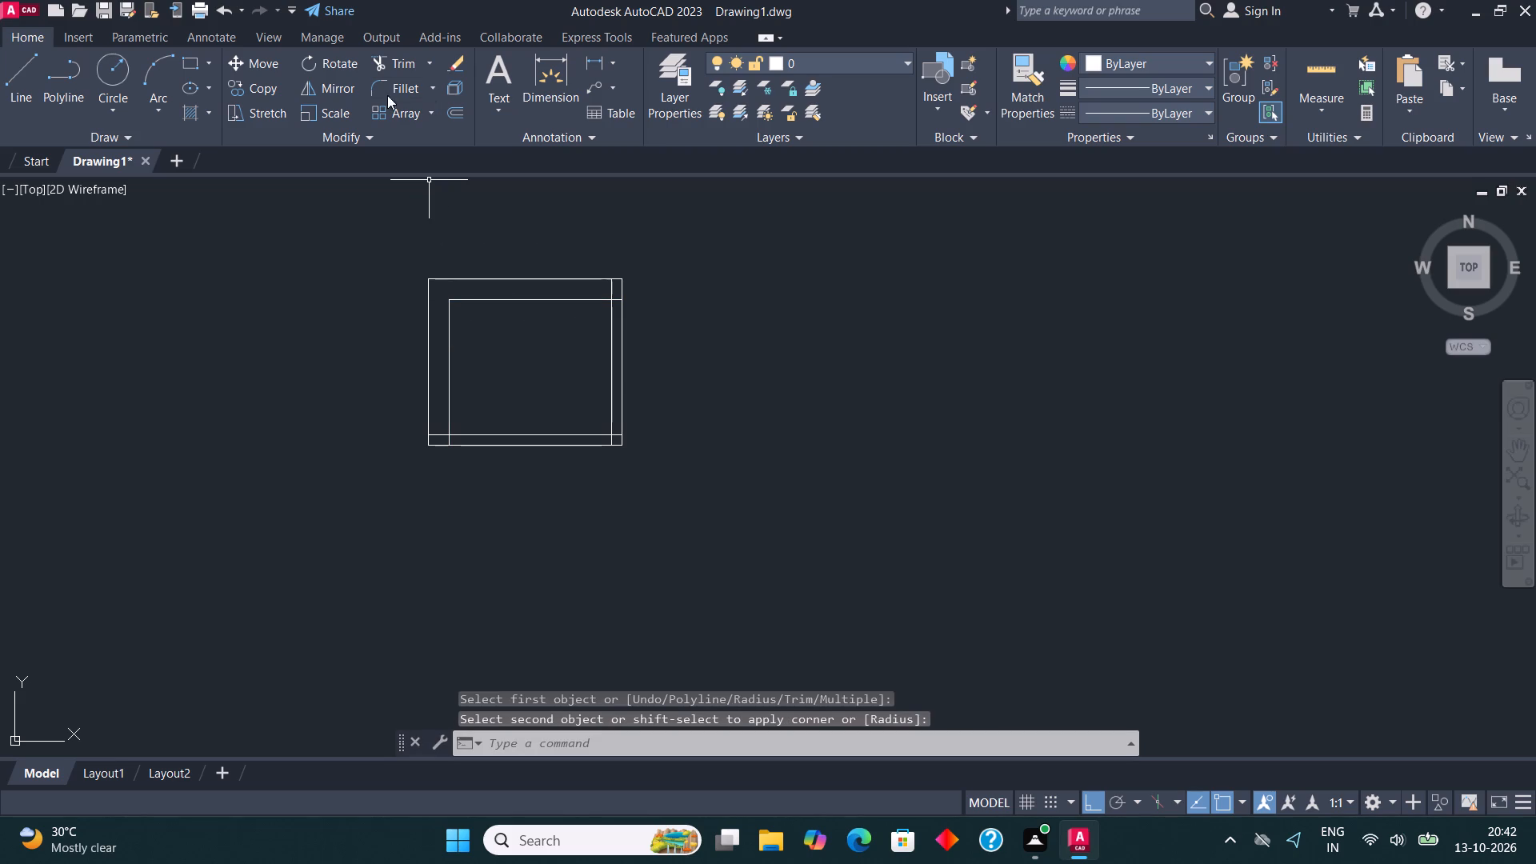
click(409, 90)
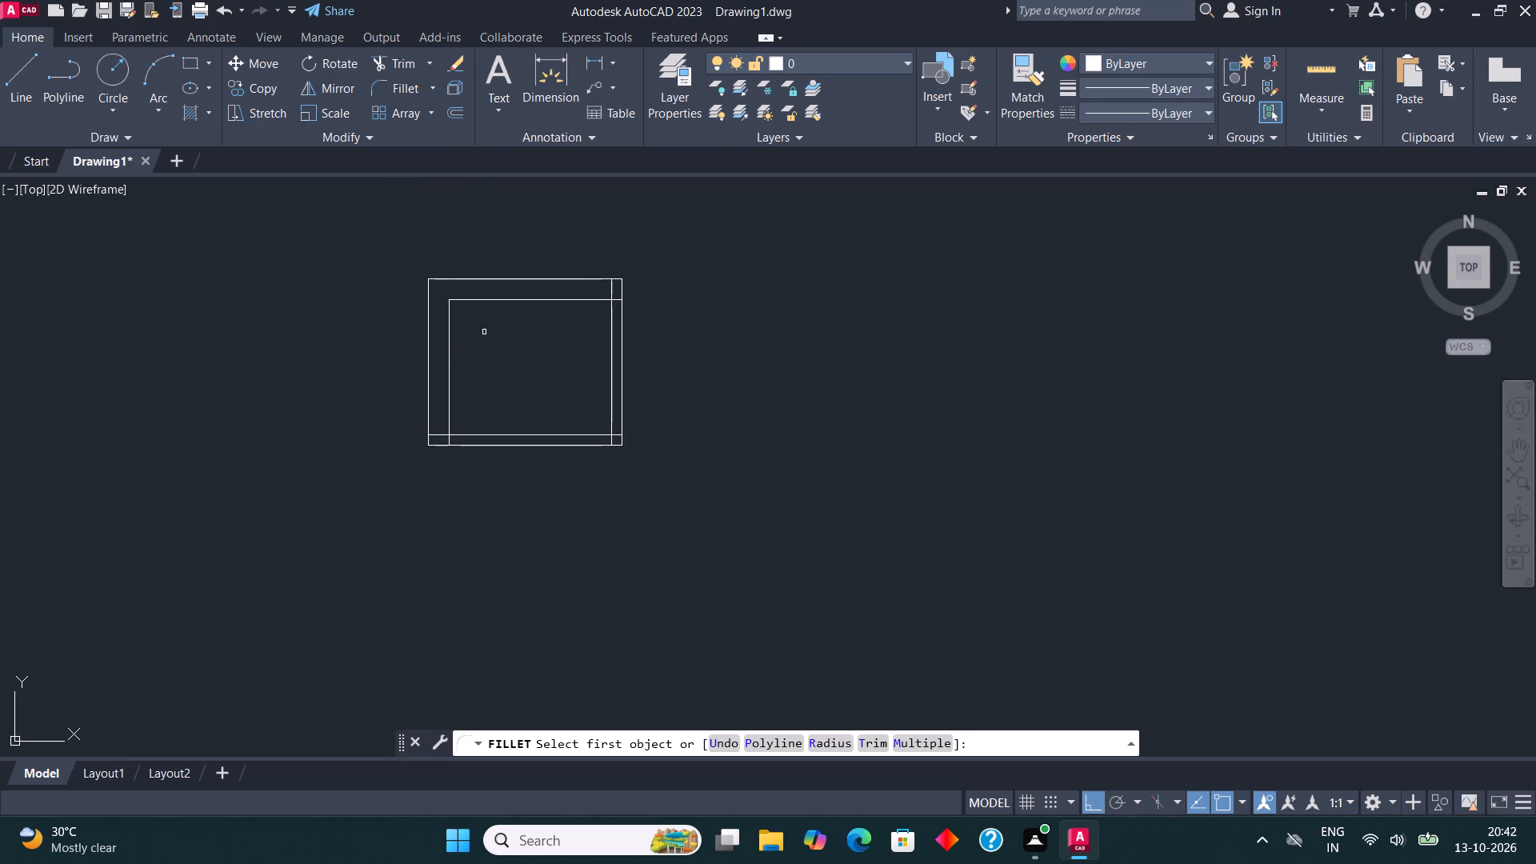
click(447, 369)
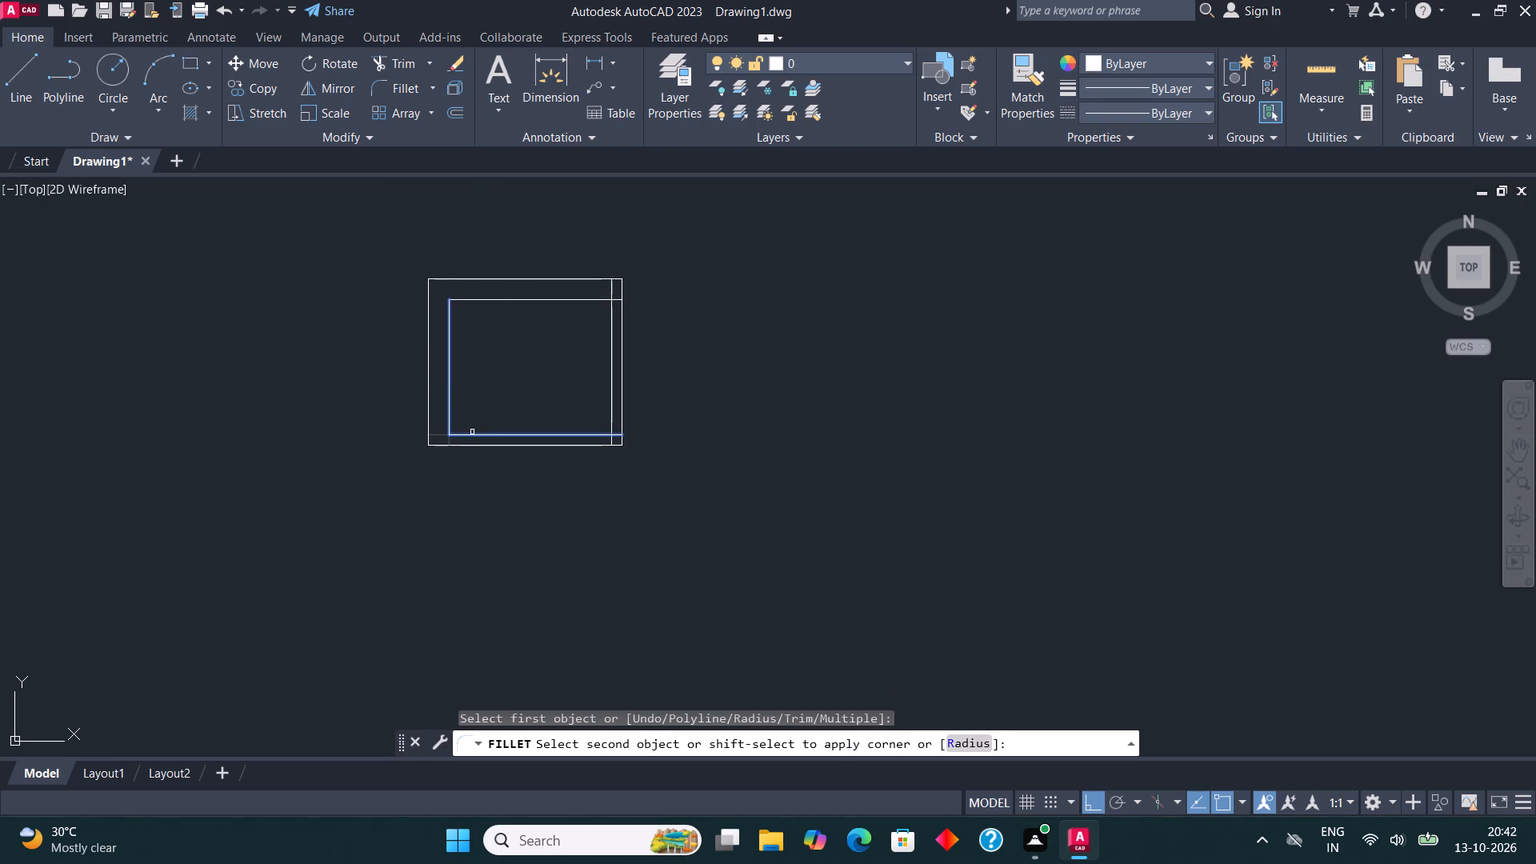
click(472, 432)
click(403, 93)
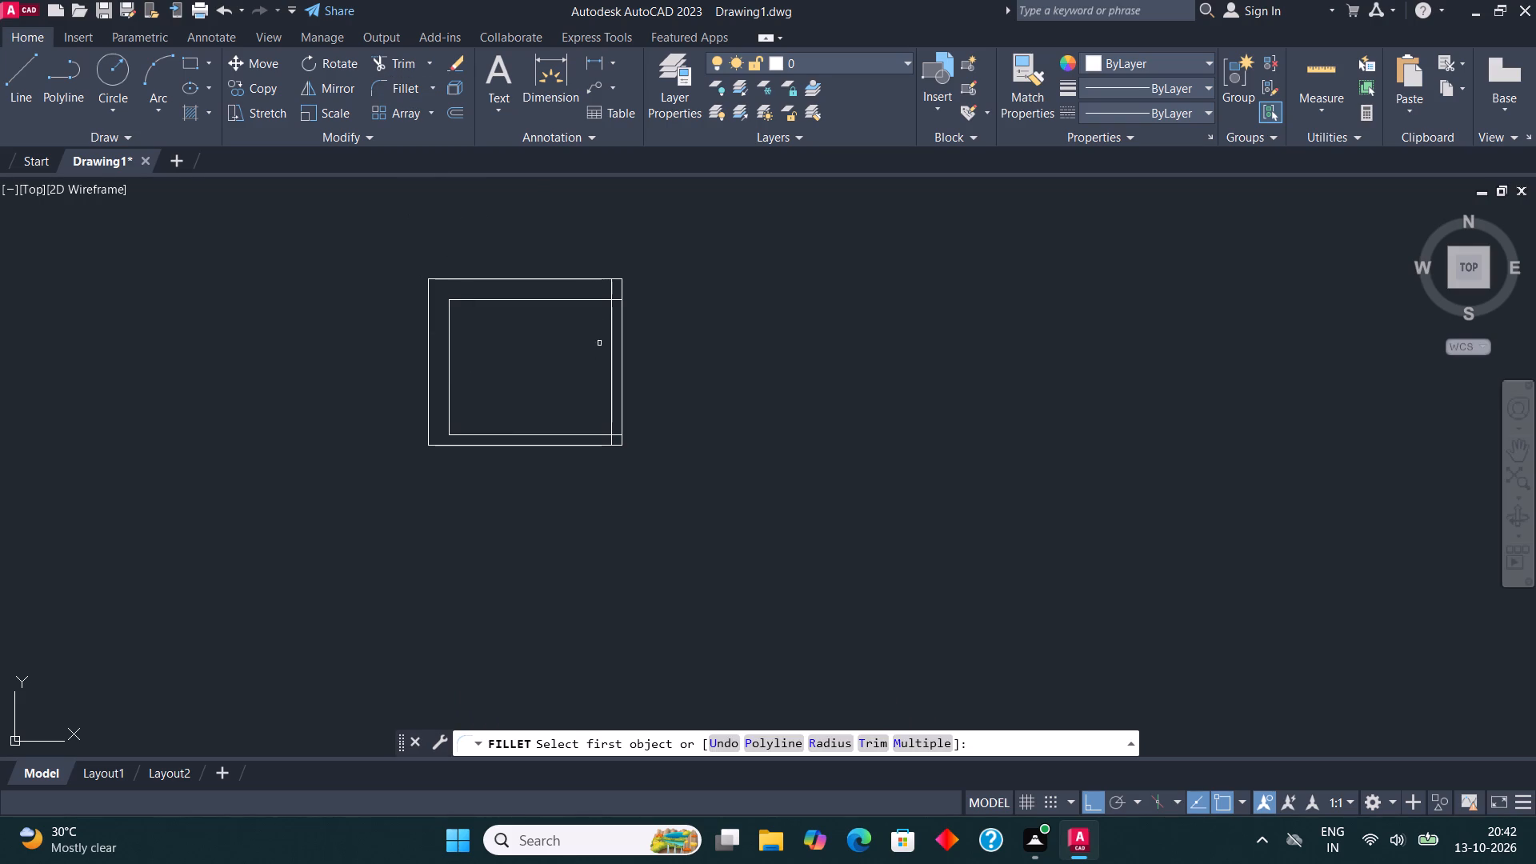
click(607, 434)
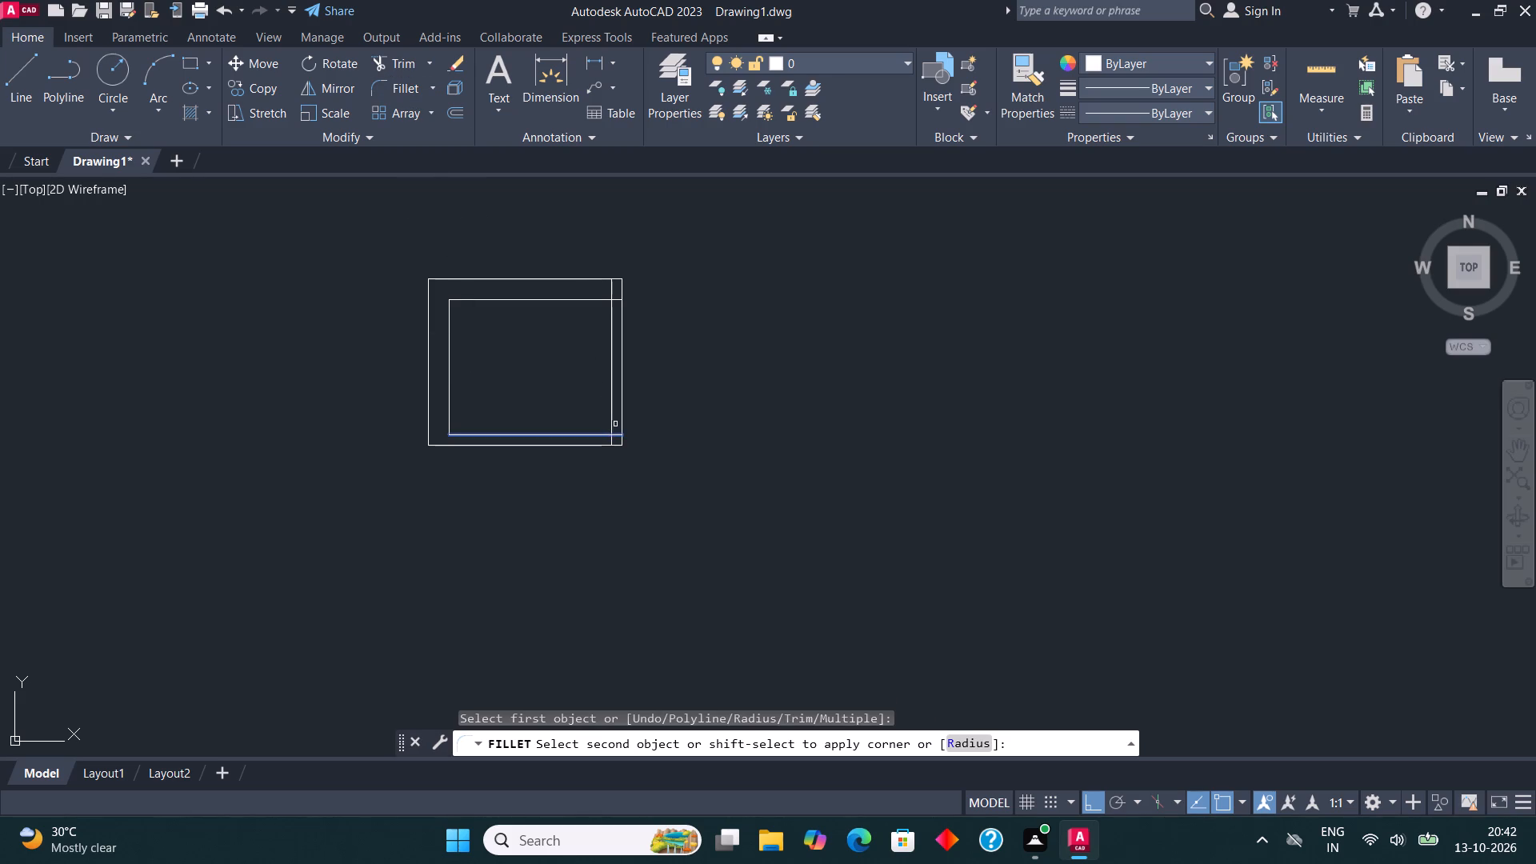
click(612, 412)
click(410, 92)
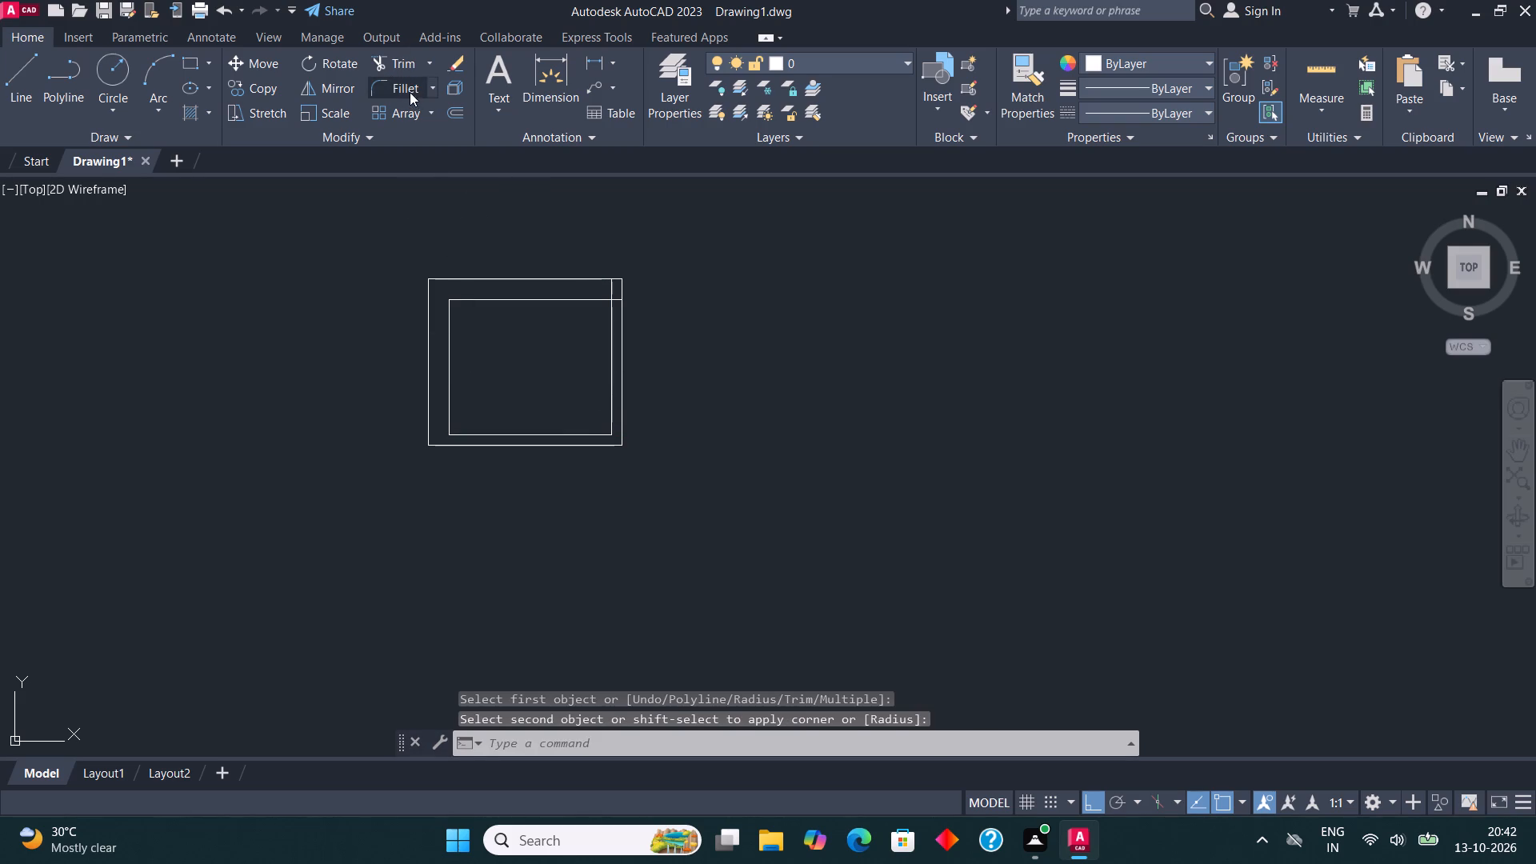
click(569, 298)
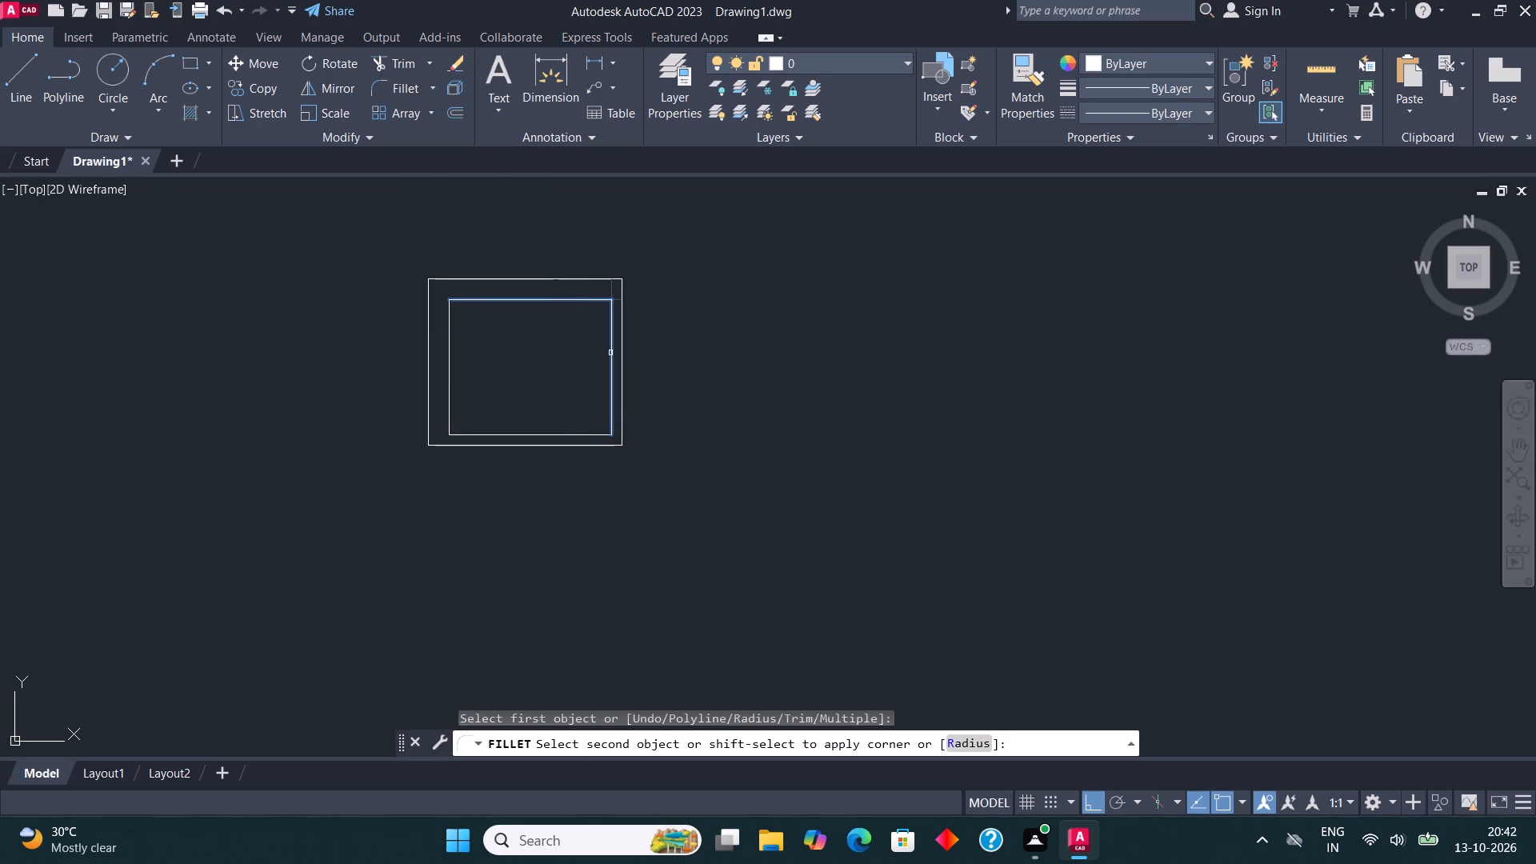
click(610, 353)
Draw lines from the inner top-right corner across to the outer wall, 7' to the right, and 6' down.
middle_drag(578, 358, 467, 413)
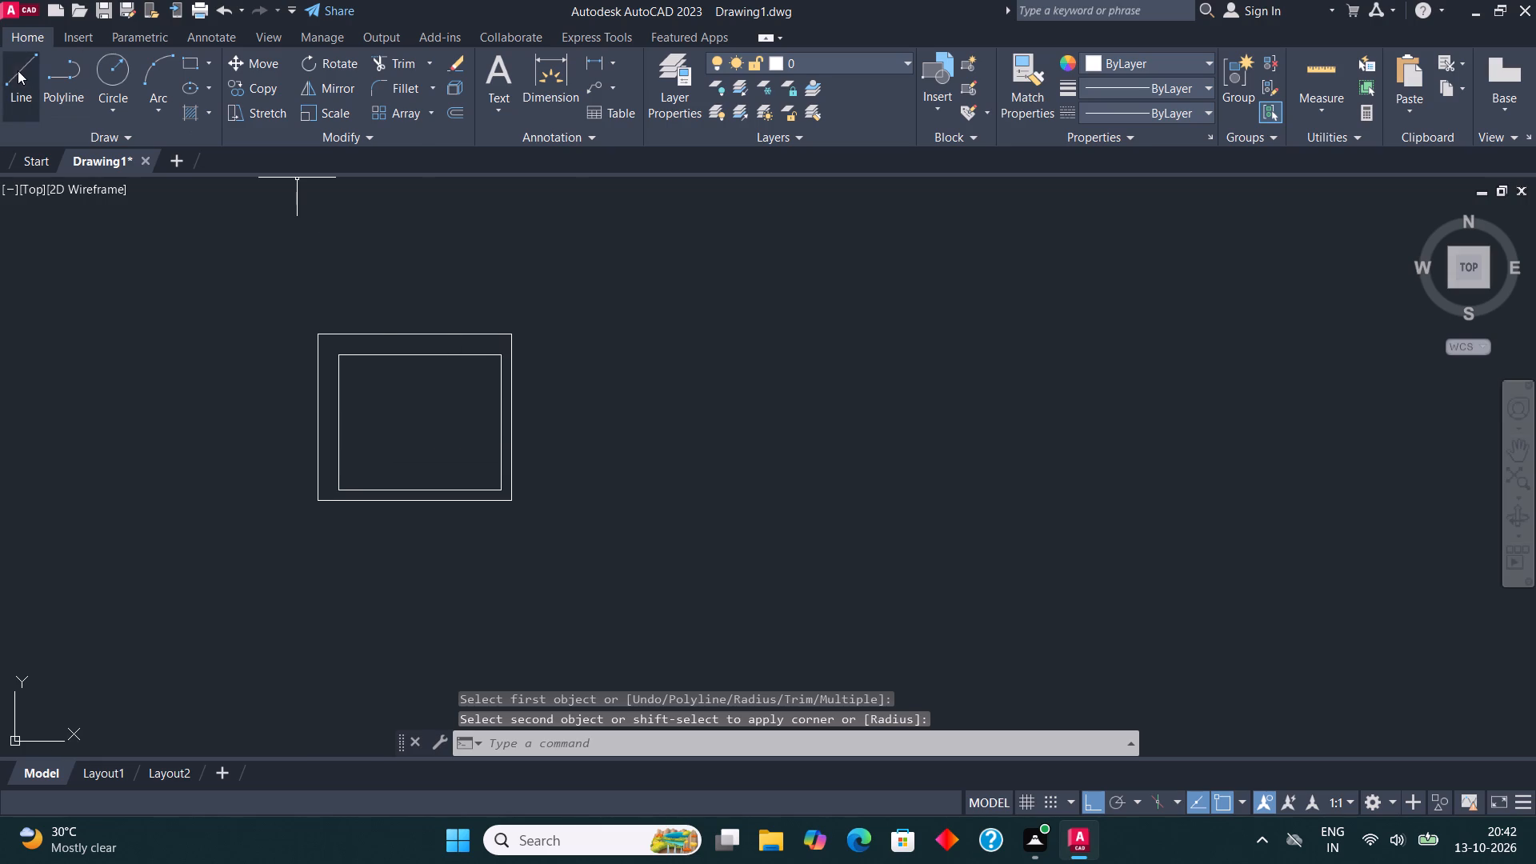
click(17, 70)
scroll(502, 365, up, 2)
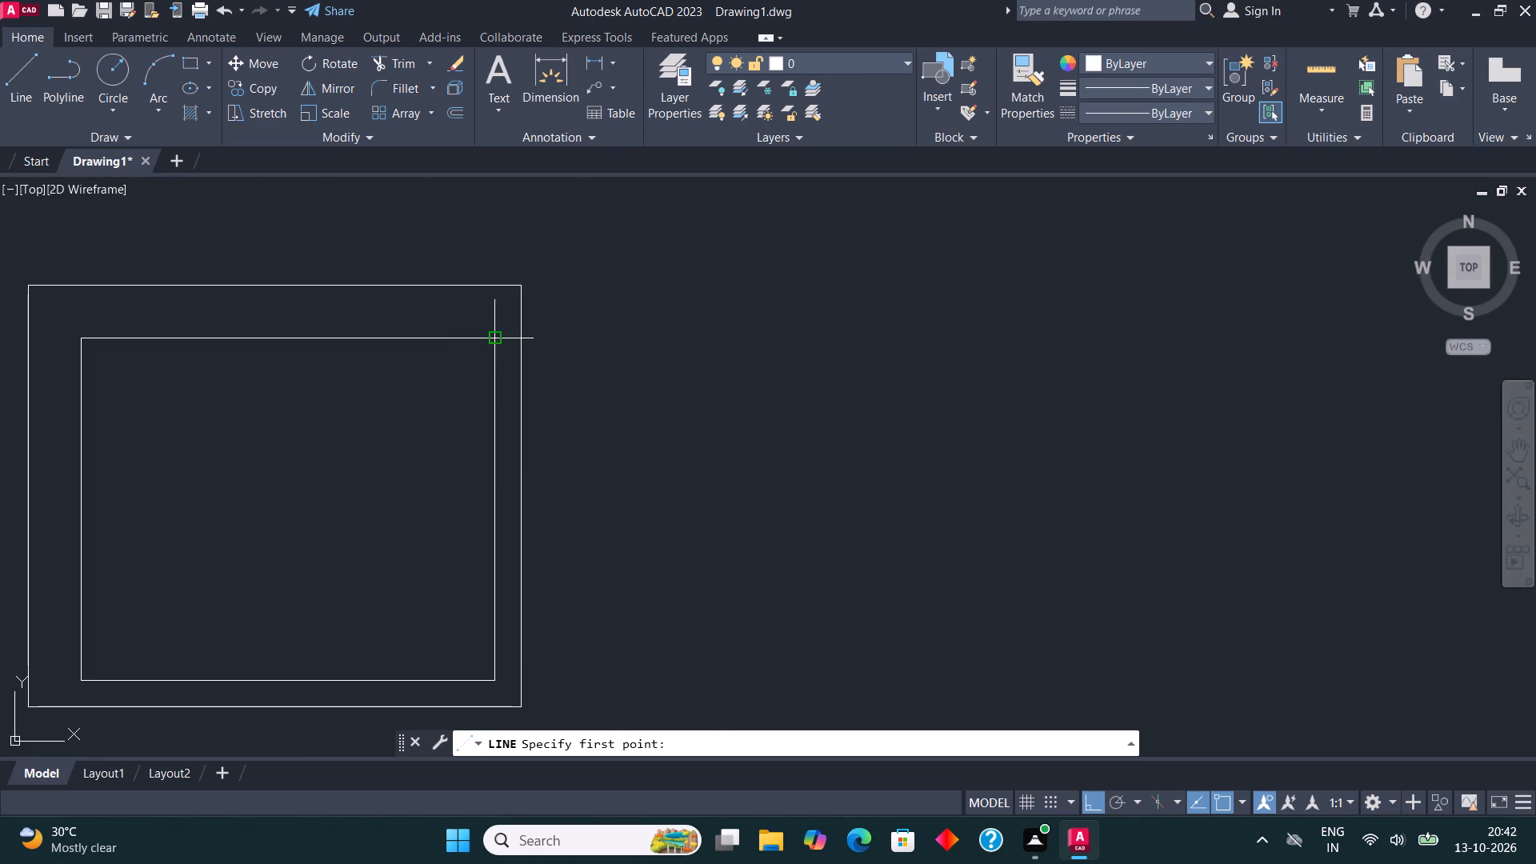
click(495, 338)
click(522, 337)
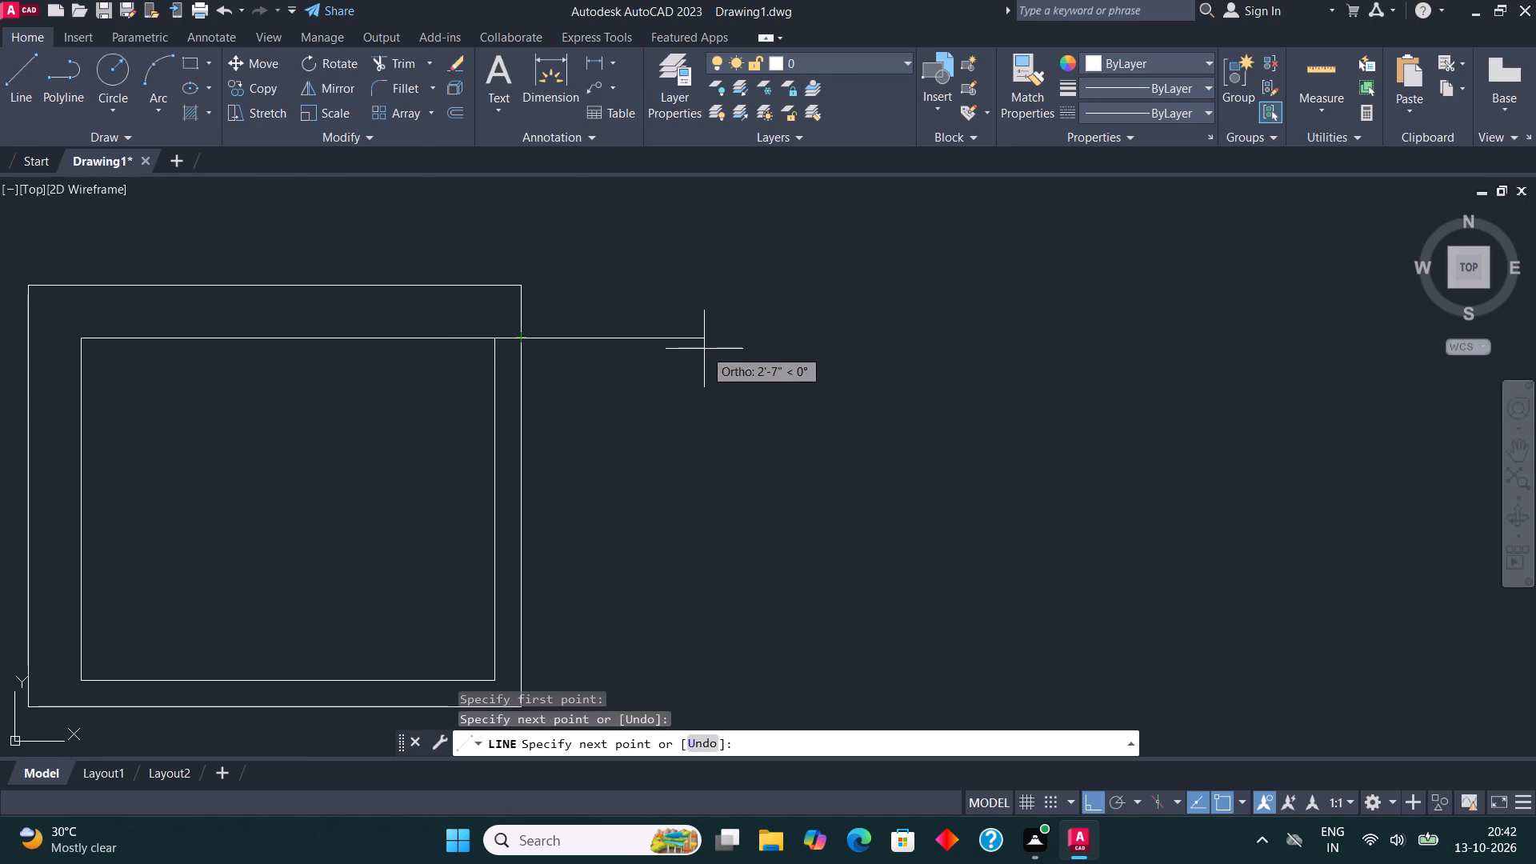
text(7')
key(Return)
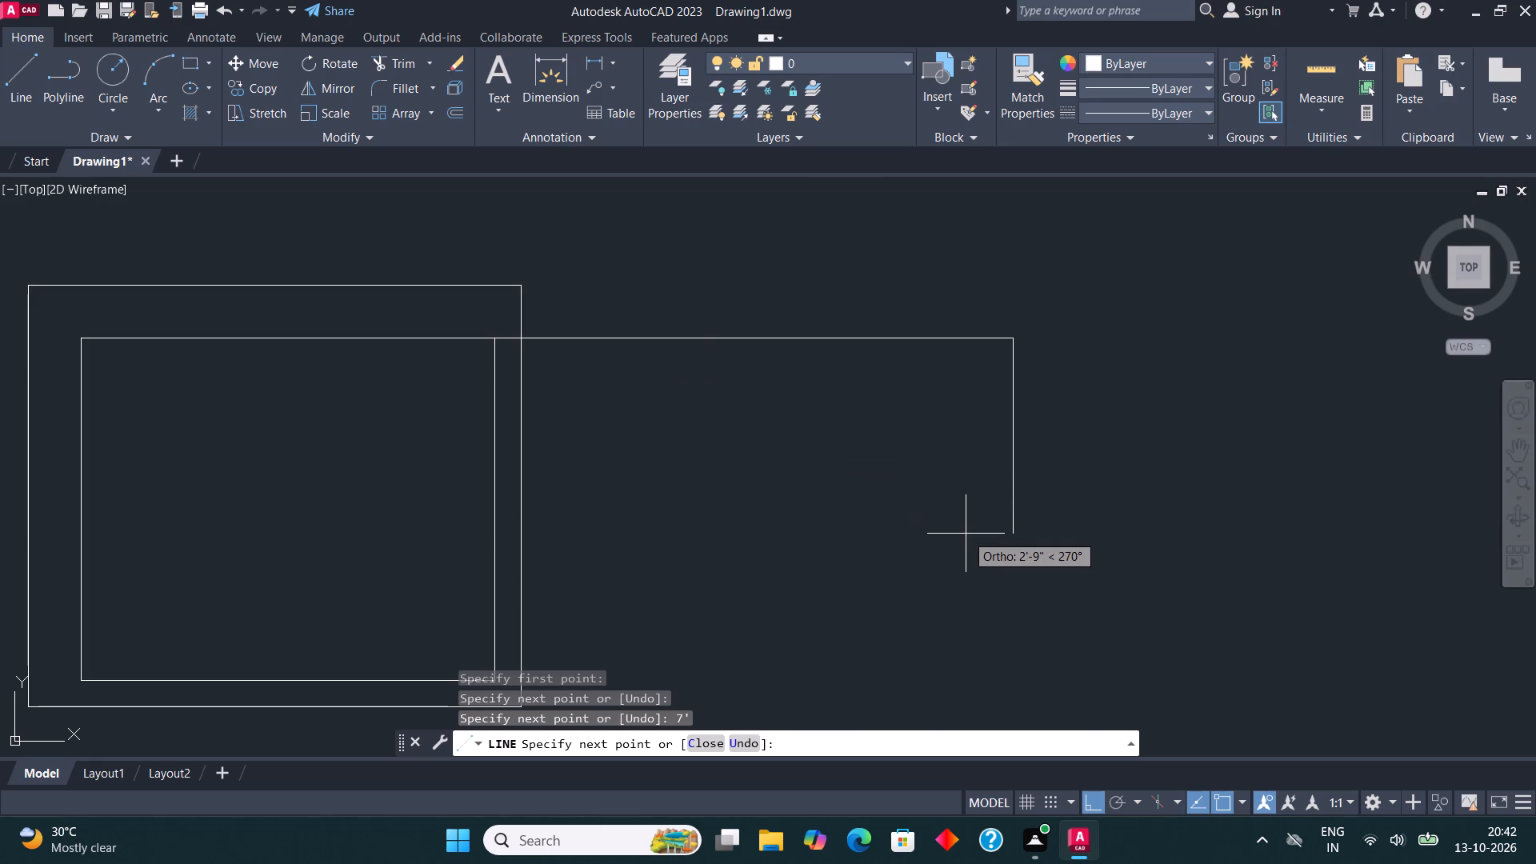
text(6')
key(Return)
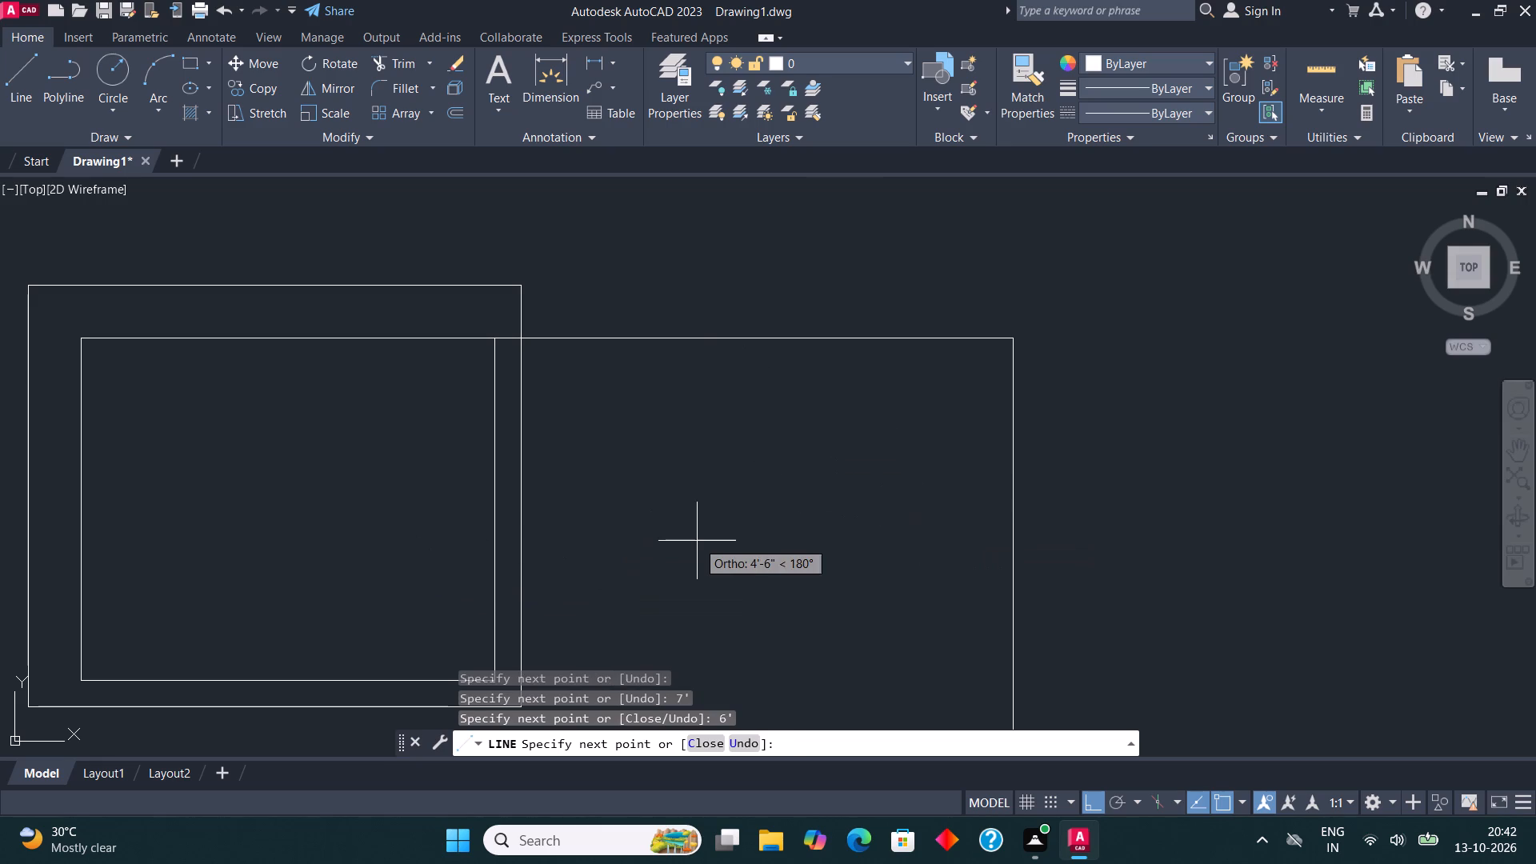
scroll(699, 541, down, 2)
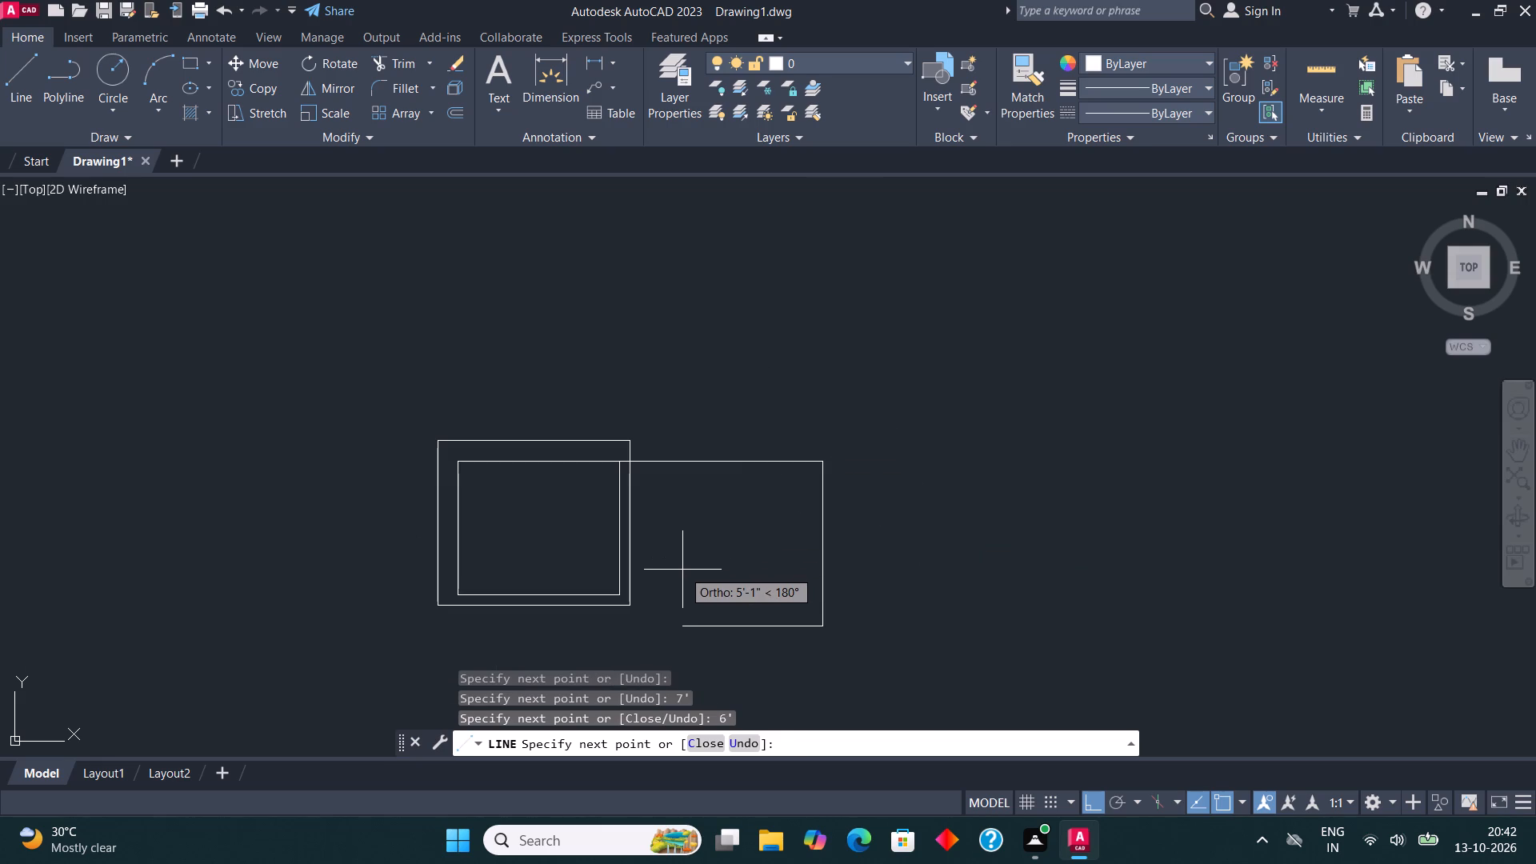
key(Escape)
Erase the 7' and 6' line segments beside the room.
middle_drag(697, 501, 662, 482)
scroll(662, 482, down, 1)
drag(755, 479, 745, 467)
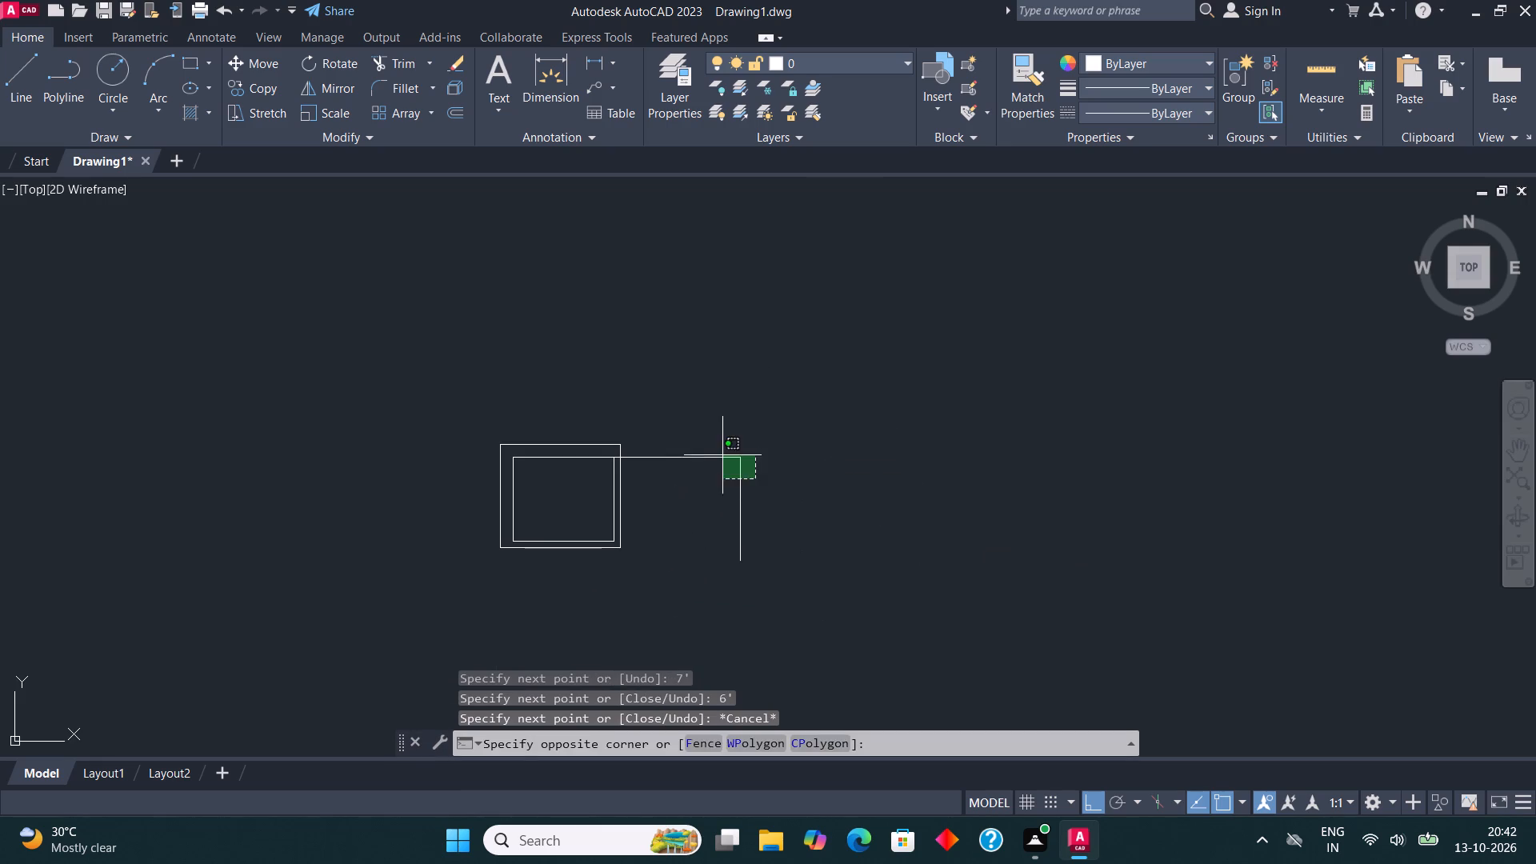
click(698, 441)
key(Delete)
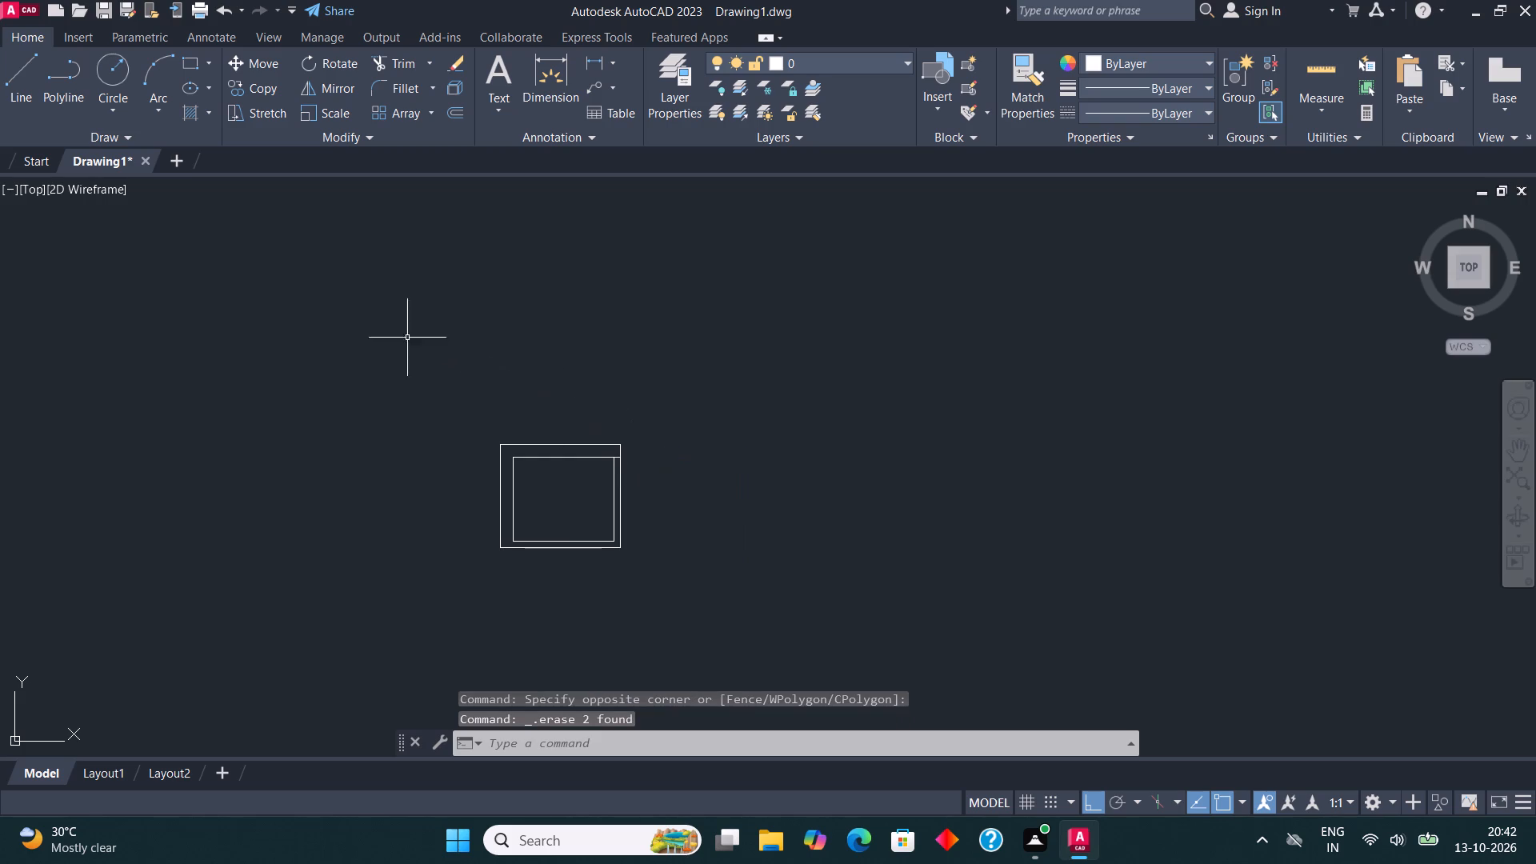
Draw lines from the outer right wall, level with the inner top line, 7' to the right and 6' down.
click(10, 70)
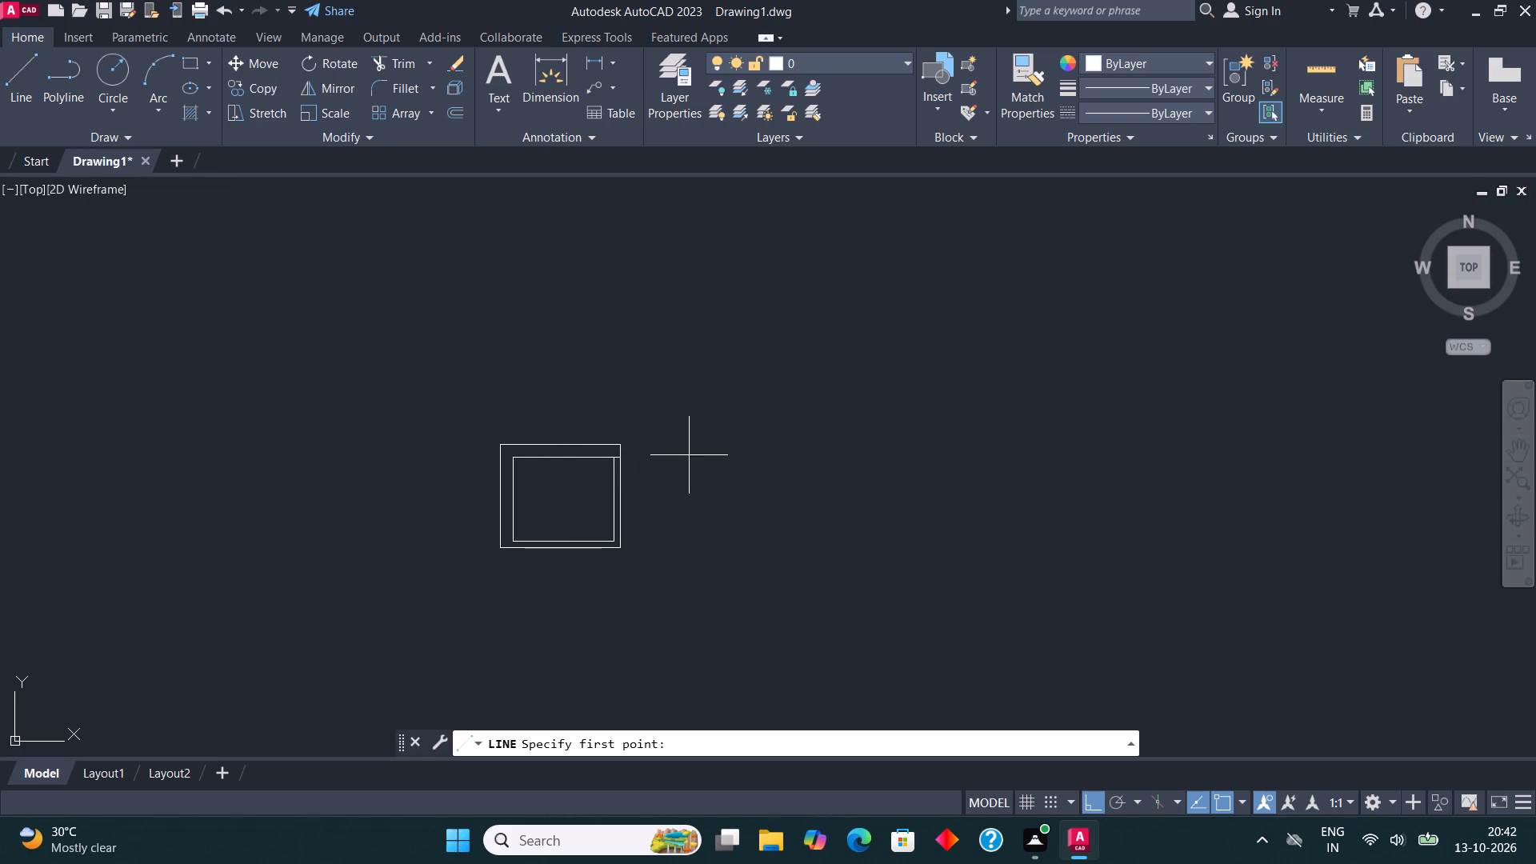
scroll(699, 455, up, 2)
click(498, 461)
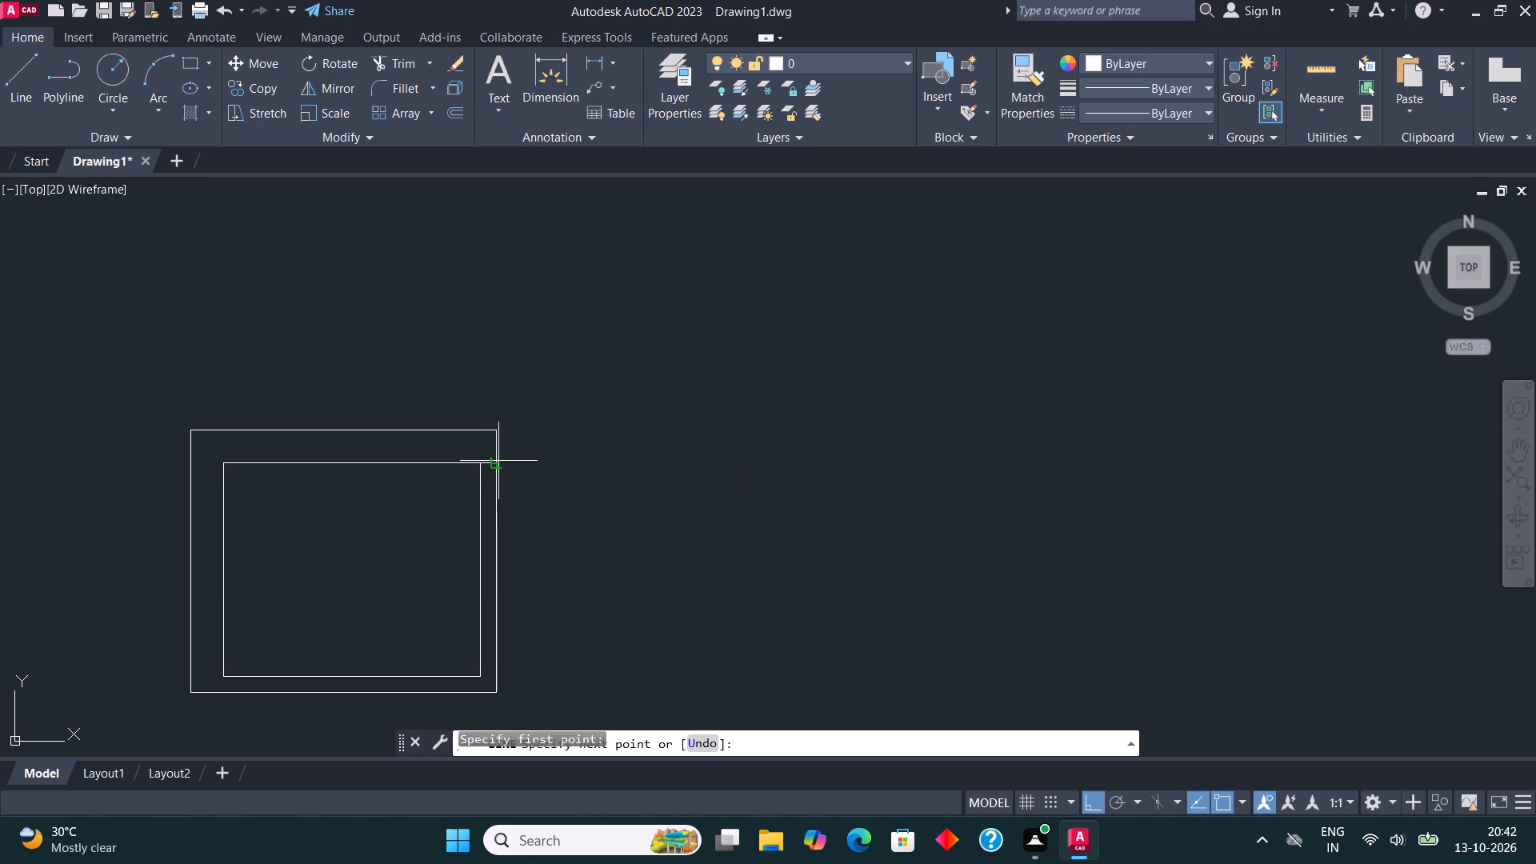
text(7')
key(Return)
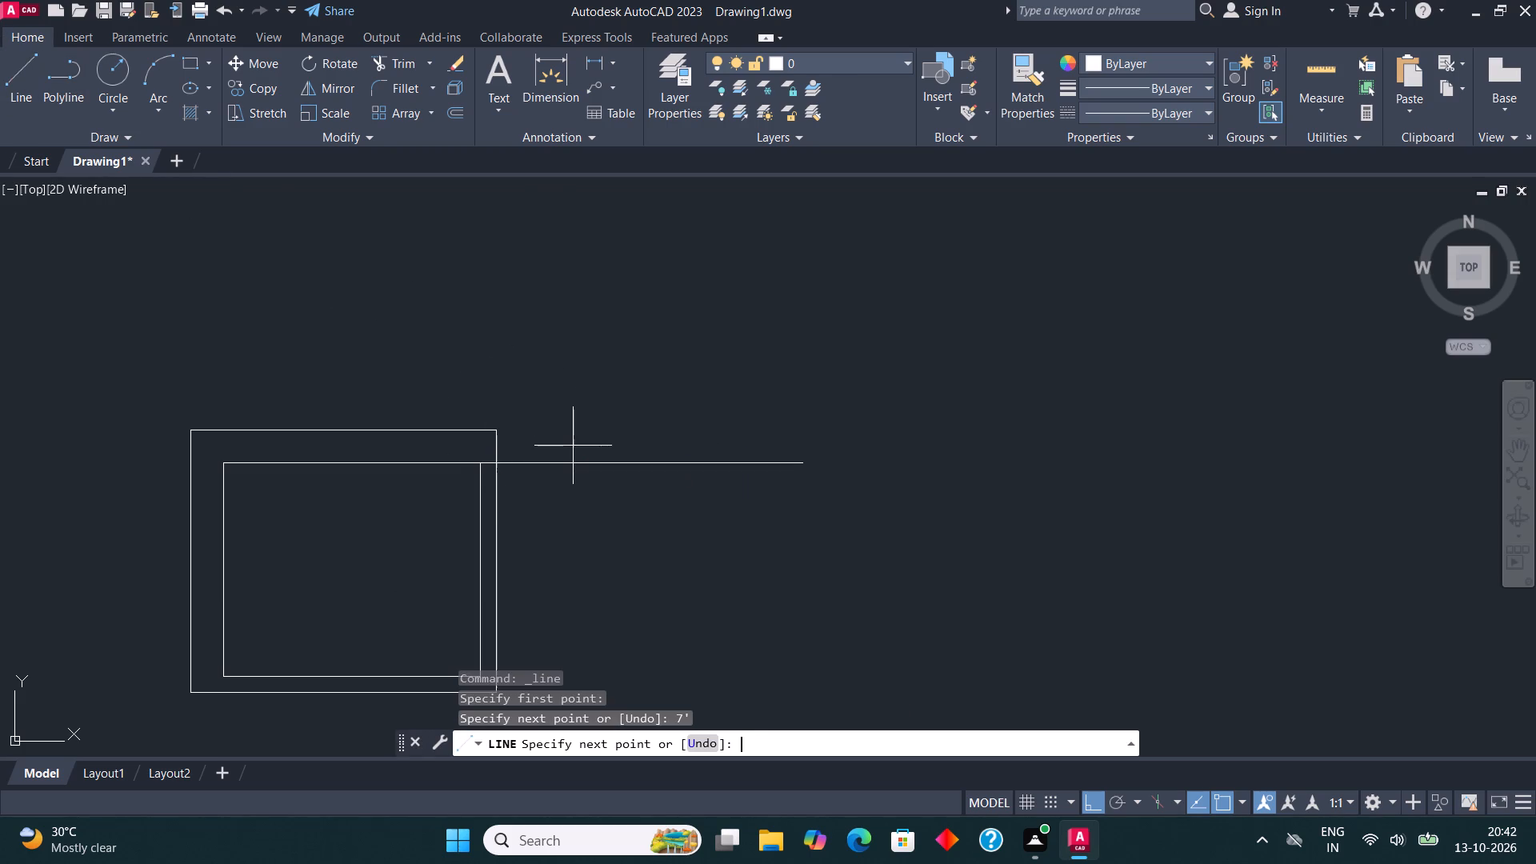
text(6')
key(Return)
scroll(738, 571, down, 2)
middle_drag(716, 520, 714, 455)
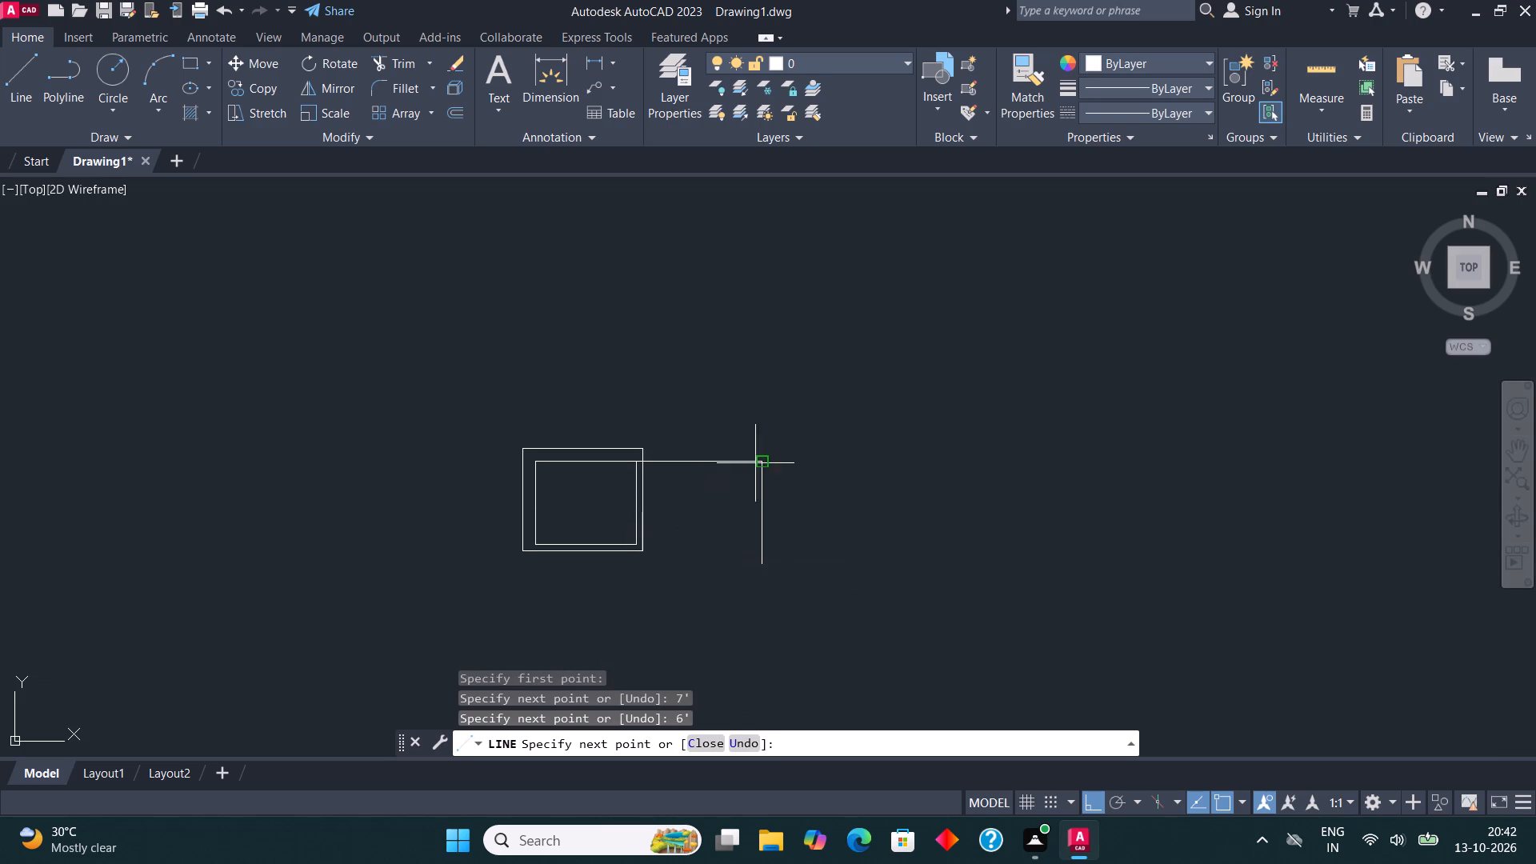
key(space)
Erase all the room and adjoining lines from the drawing.
drag(802, 629, 801, 621)
click(151, 288)
key(Delete)
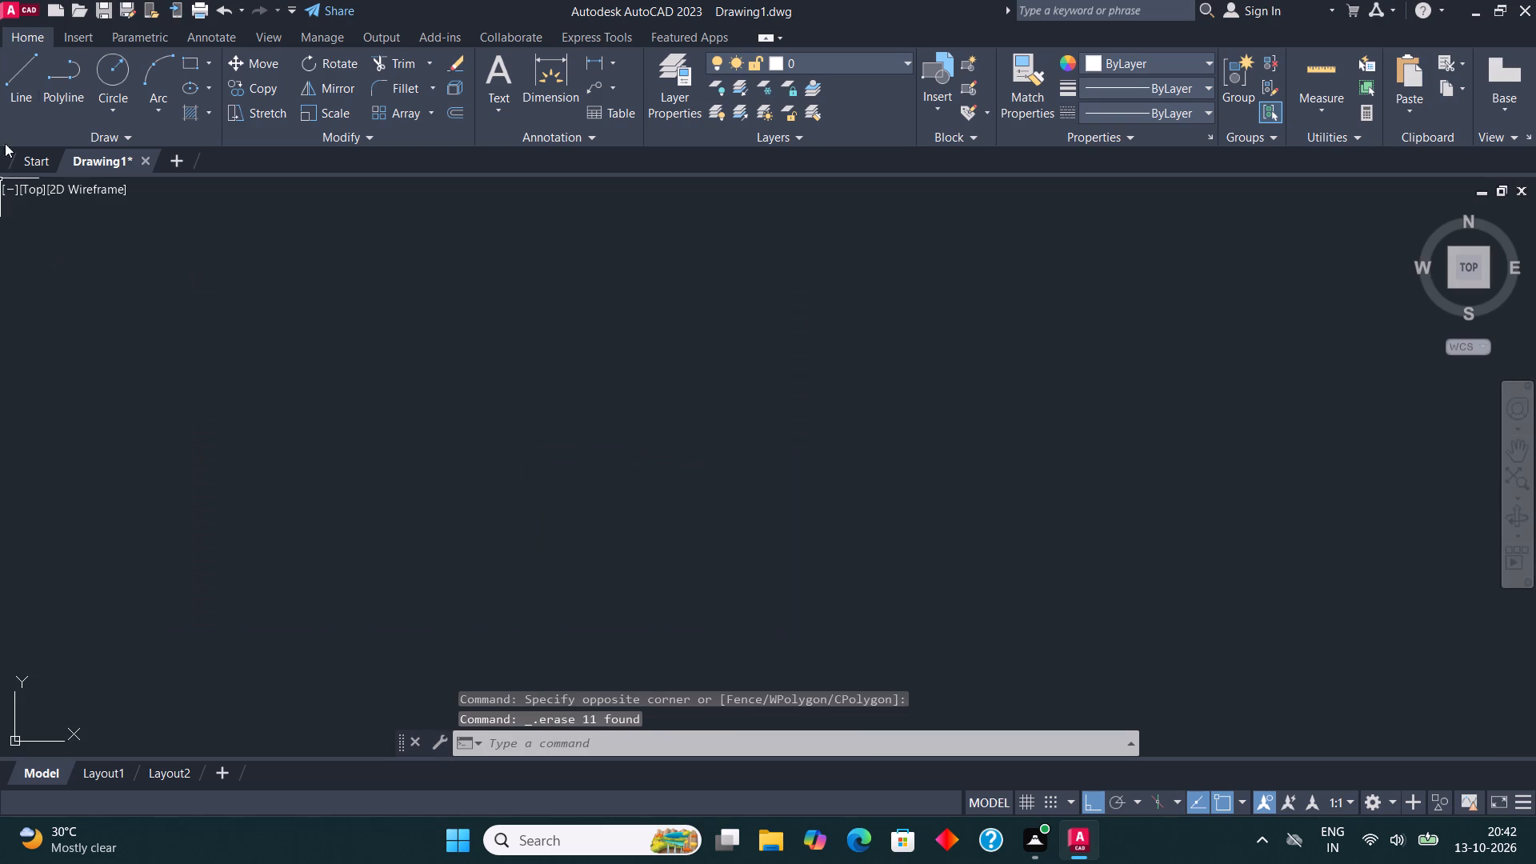
Draw a closed rectangle from line segments, 7' wide and 6' high, in the empty drawing.
click(17, 62)
click(352, 376)
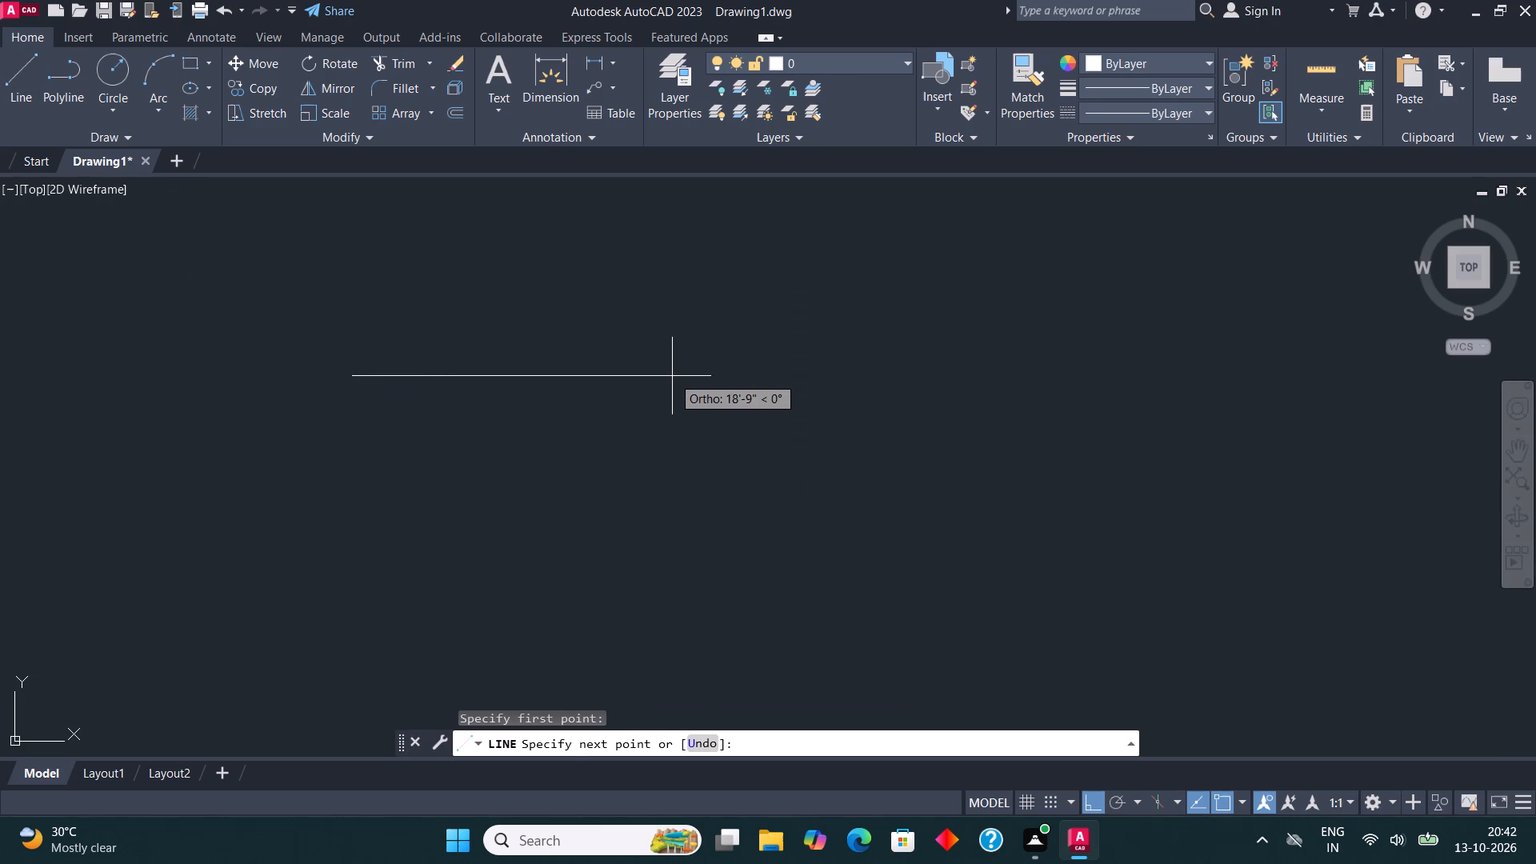
text(7')
key(Return)
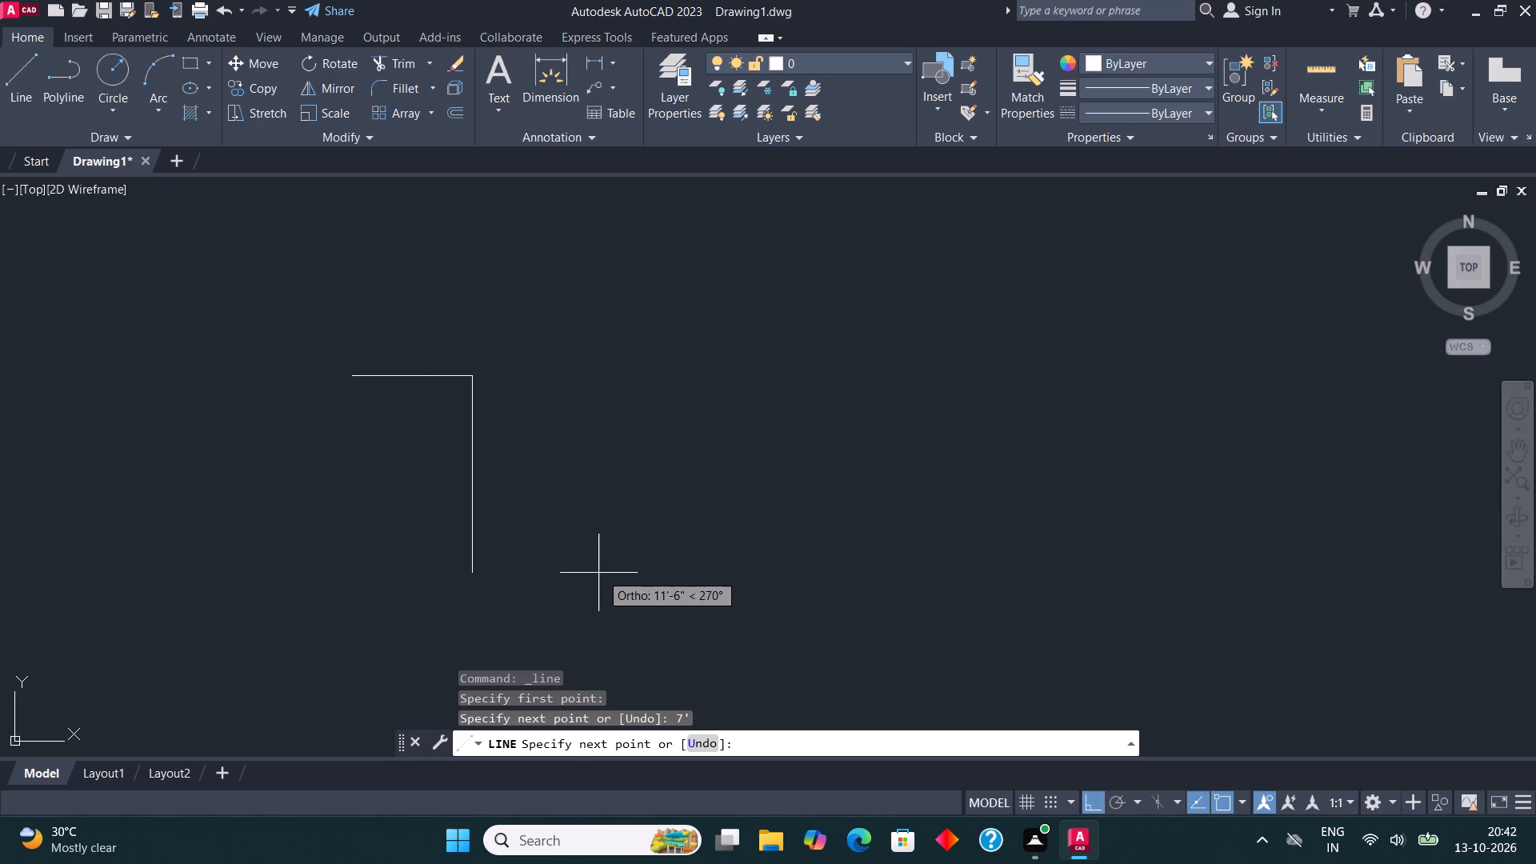
text(6')
key(Return)
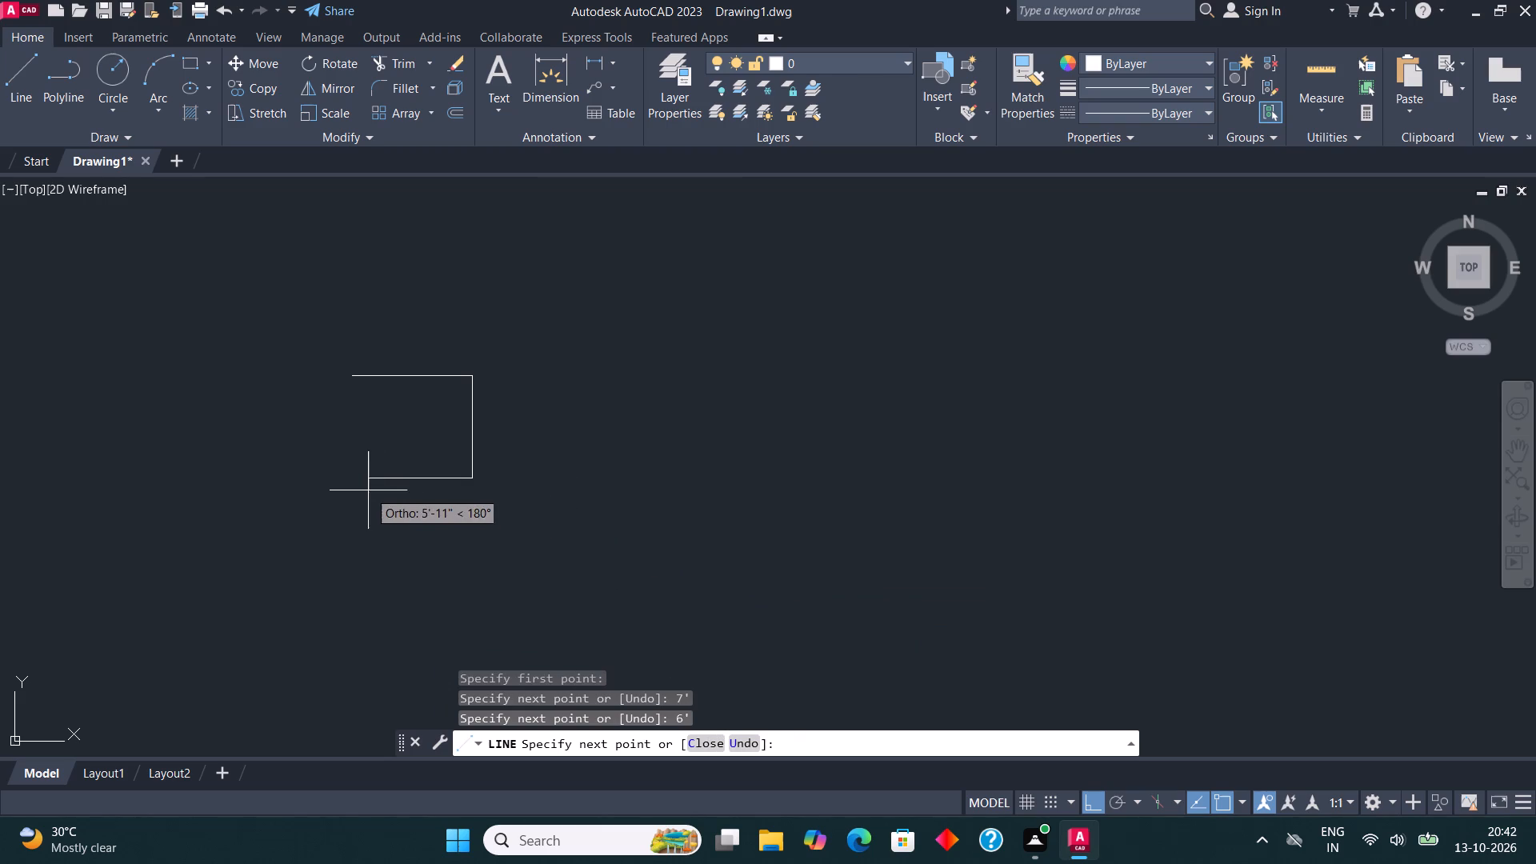
text(7')
key(Return)
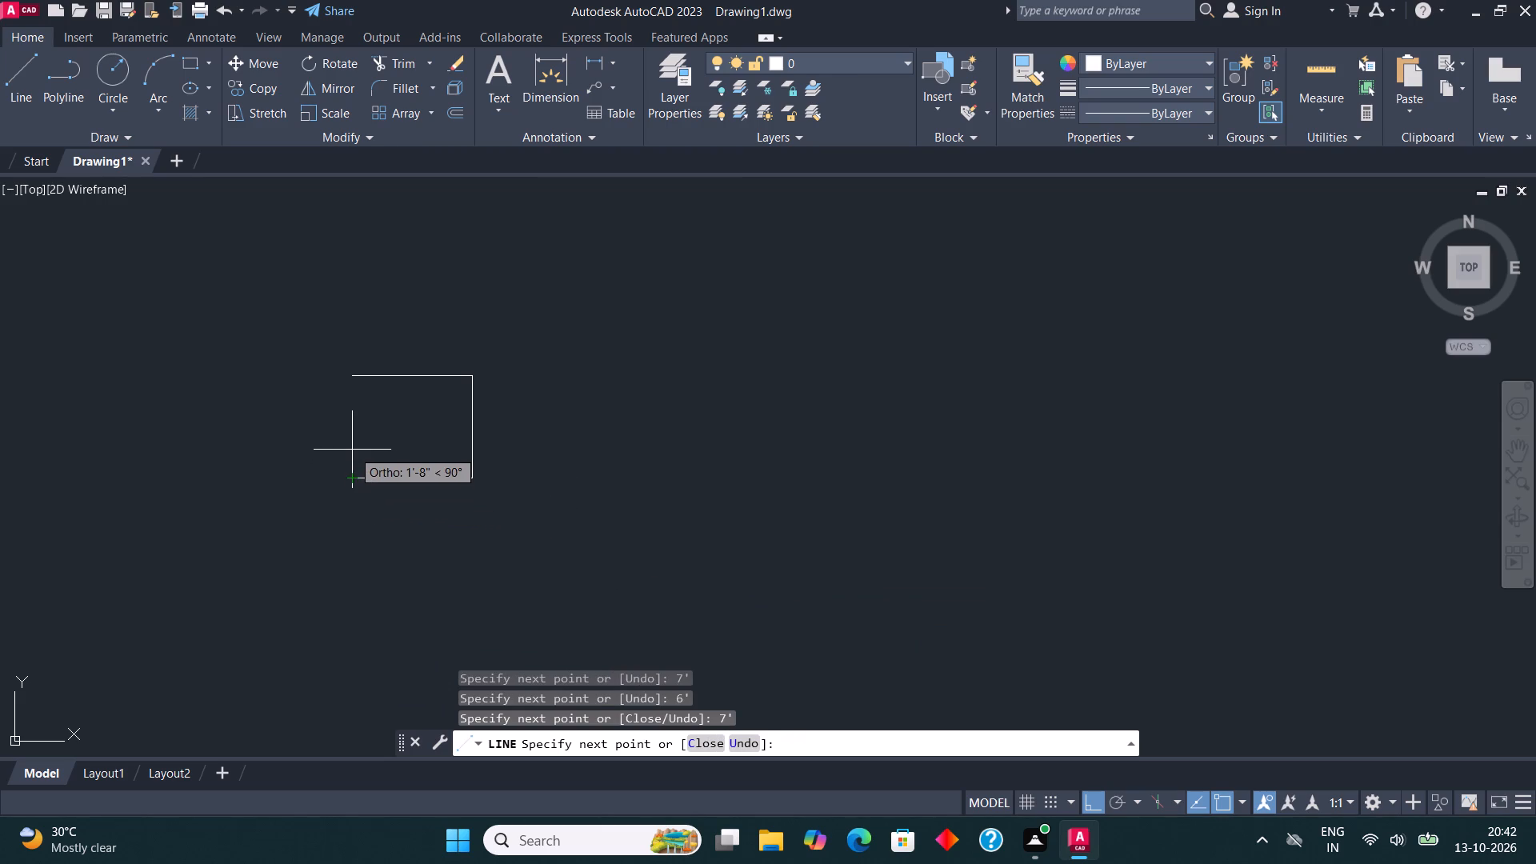
text(6')
key(Return)
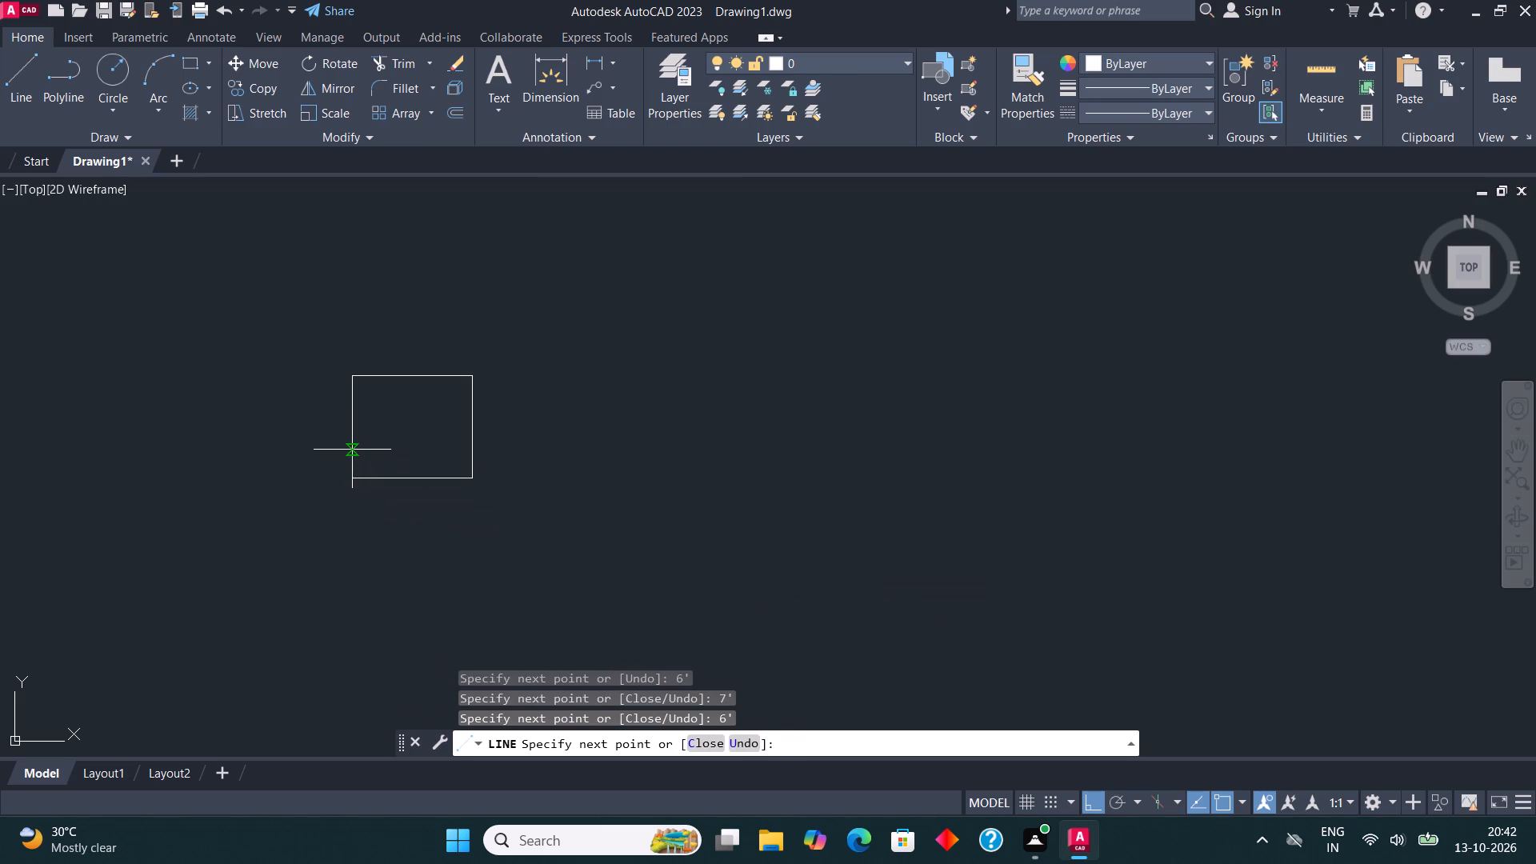
key(Escape)
Offset the rectangle's top and left lines 9" outward.
middle_drag(454, 460, 596, 469)
click(616, 489)
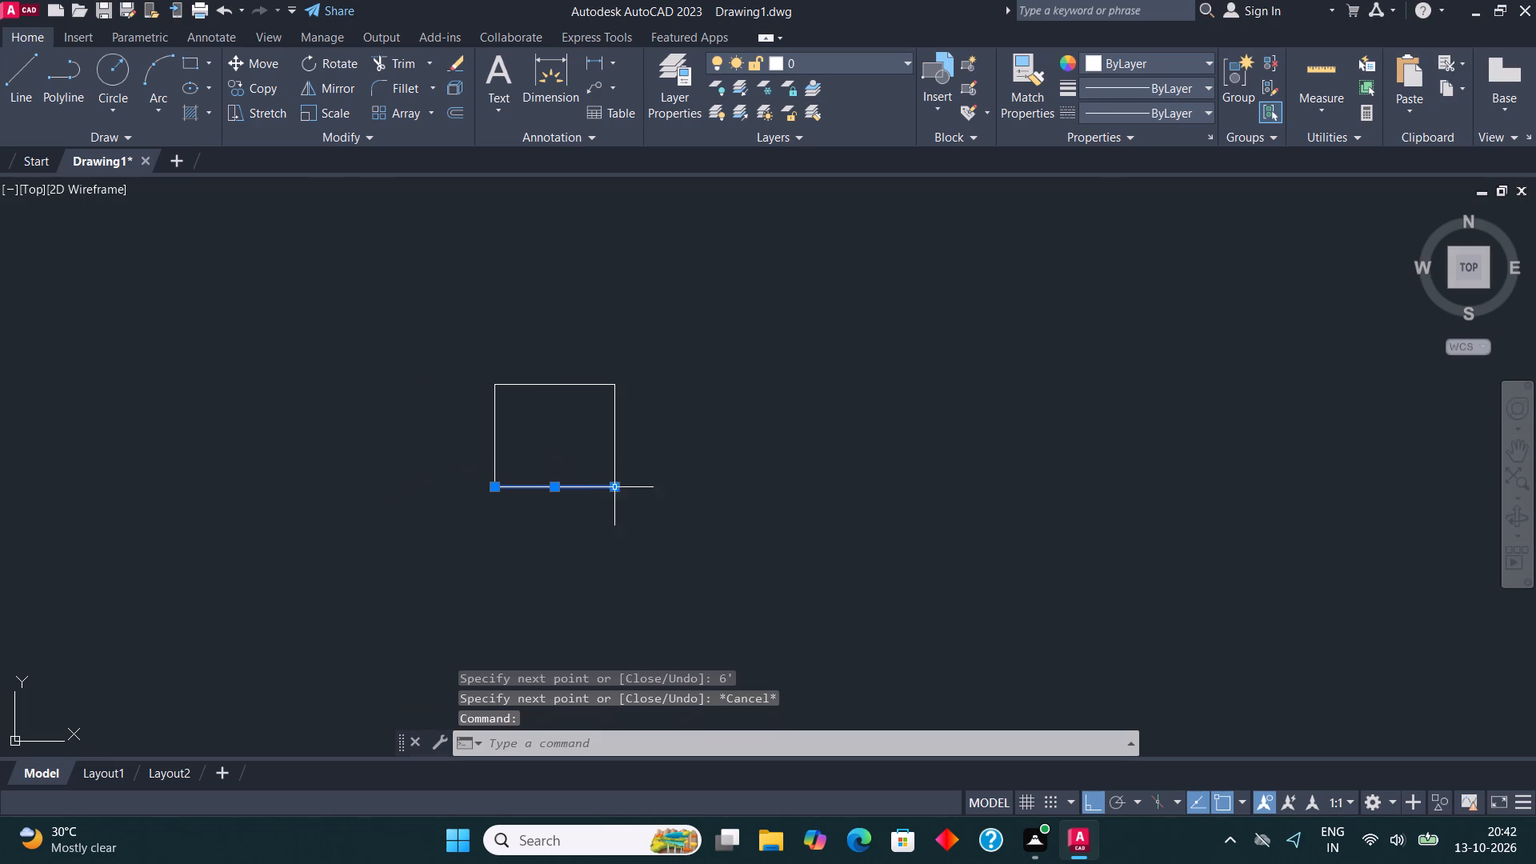
key(Escape)
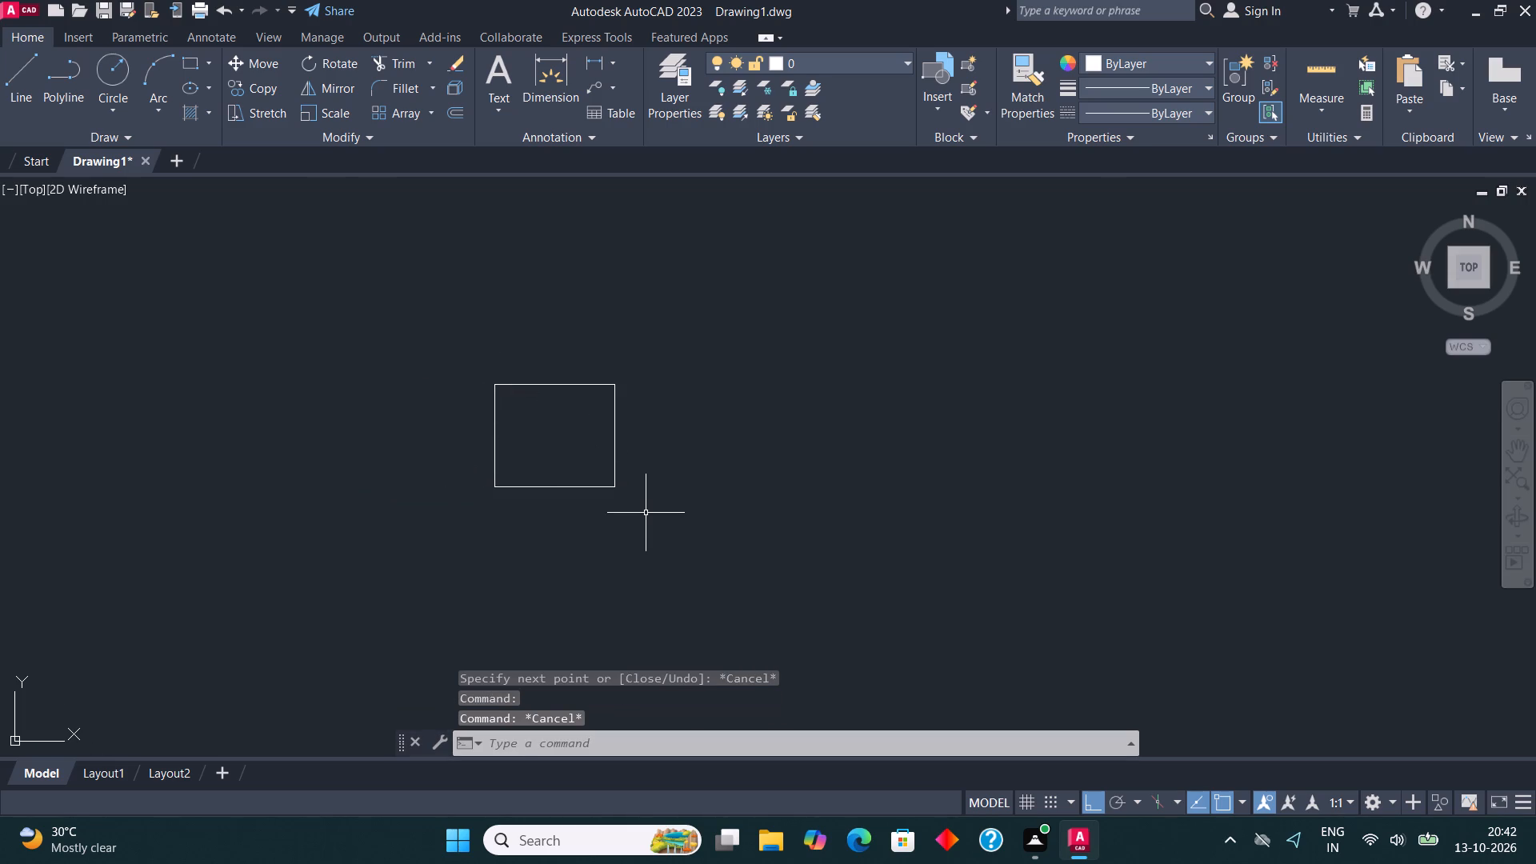
click(646, 513)
click(420, 367)
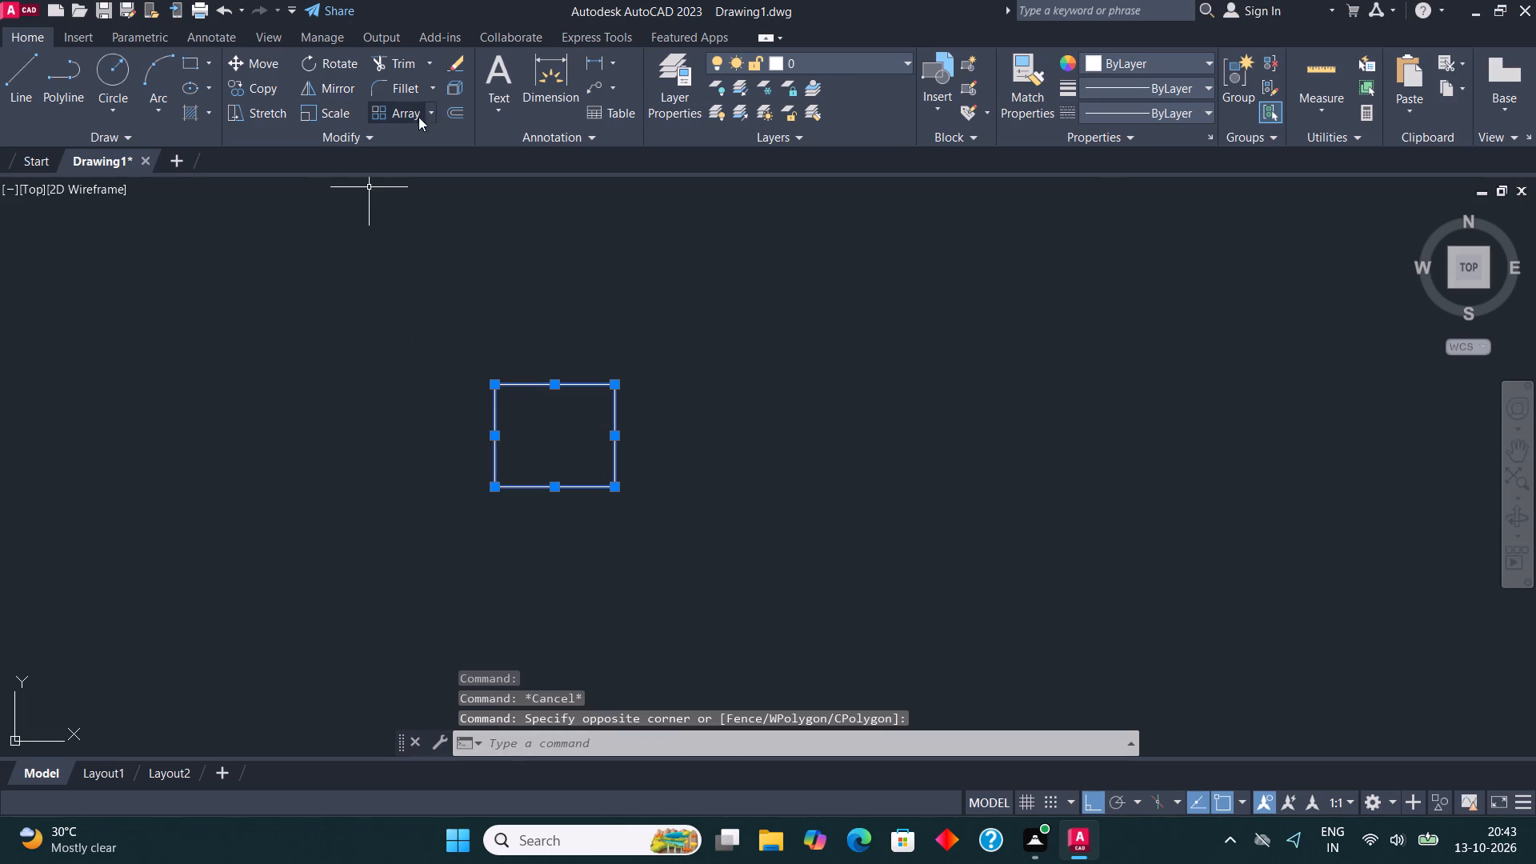
click(456, 110)
click(551, 377)
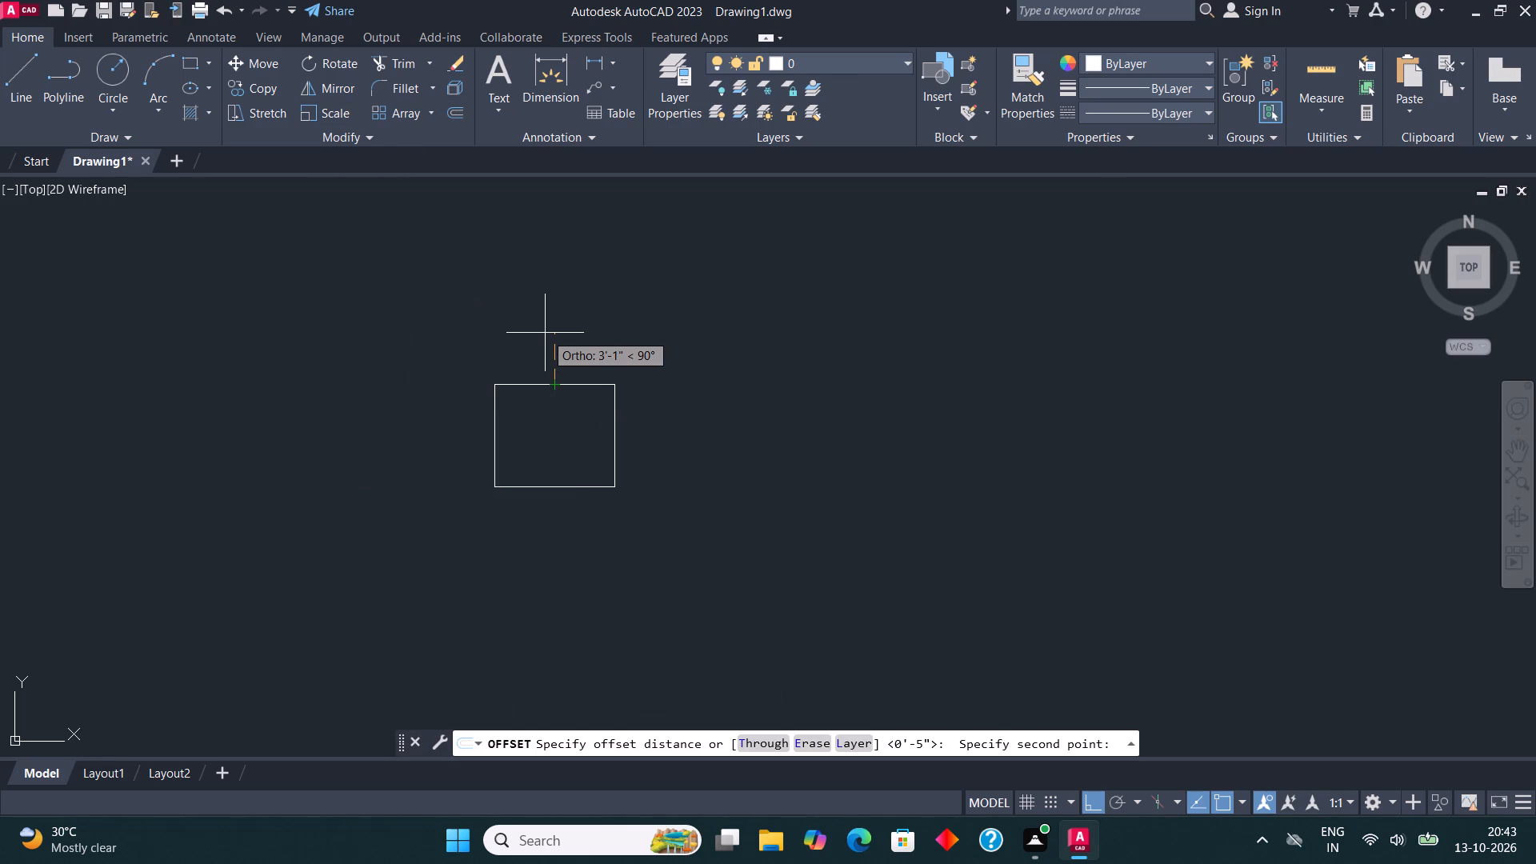
text(9")
key(Return)
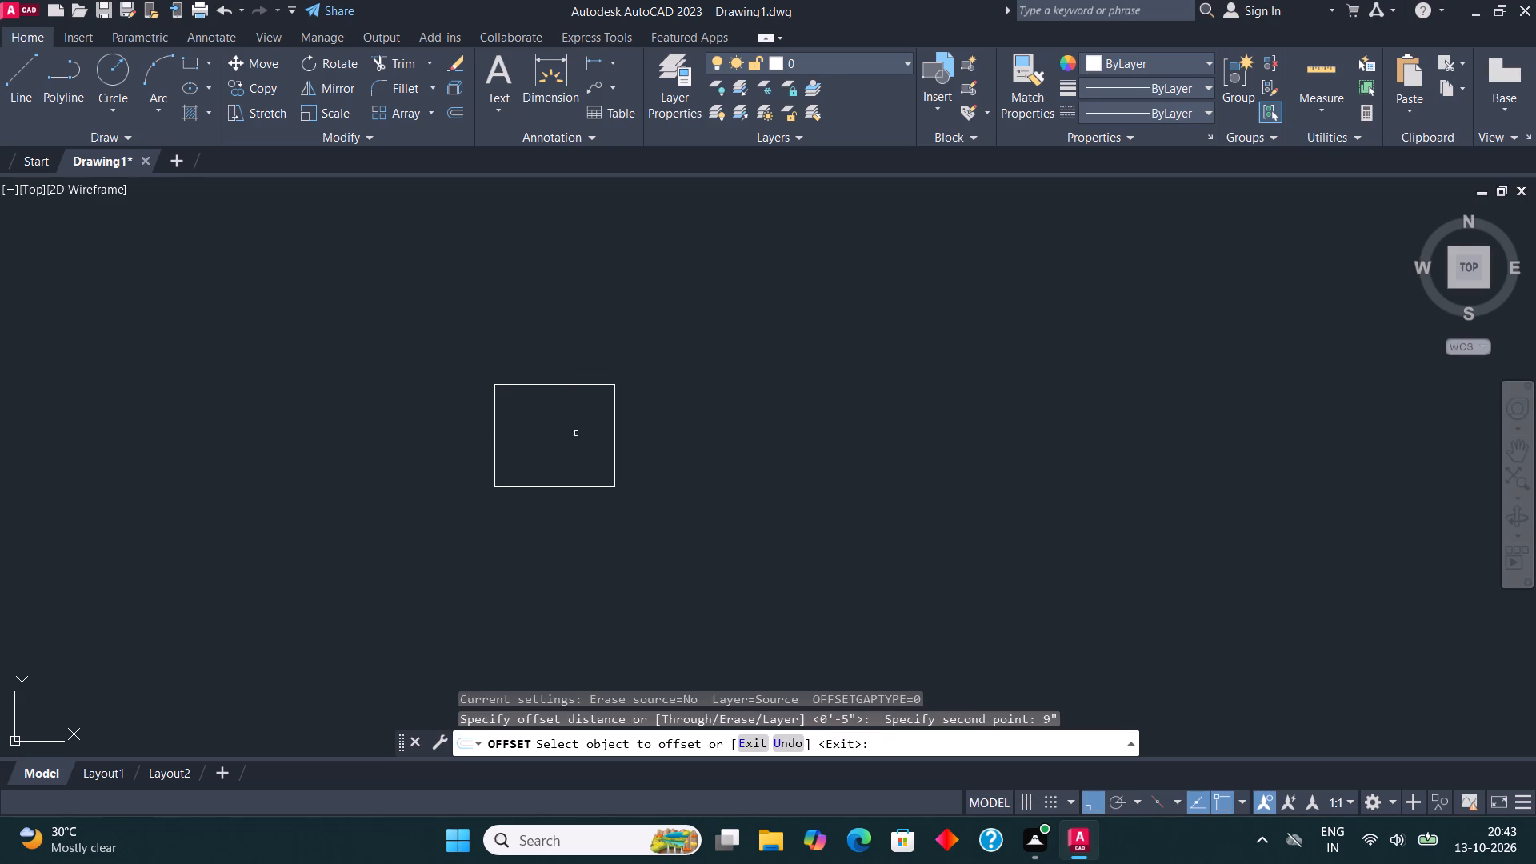
click(543, 384)
click(546, 342)
click(493, 435)
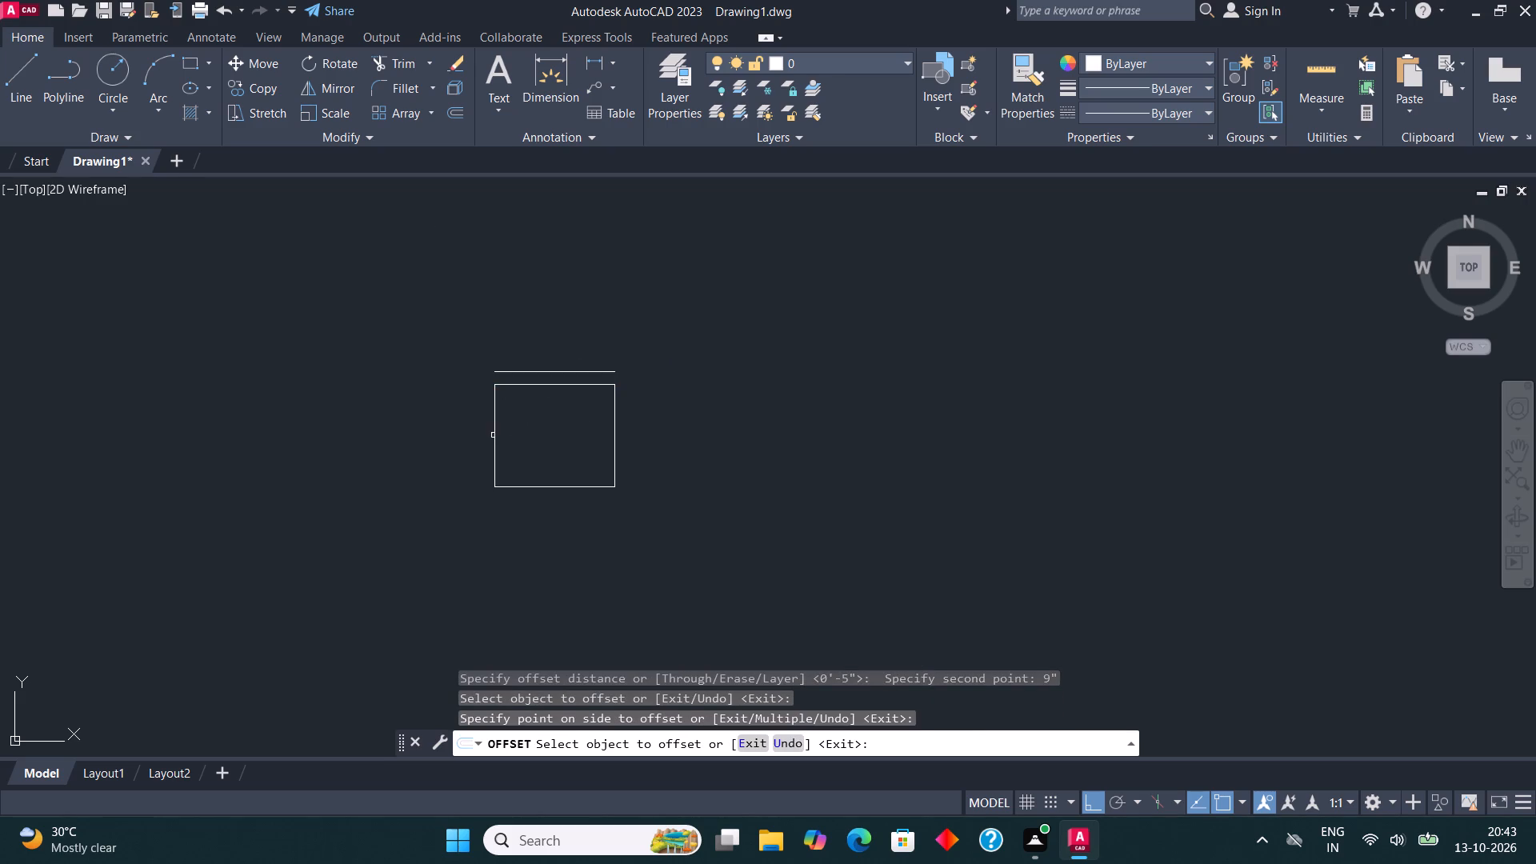
click(470, 407)
key(Escape)
Offset the room rectangle's right and bottom lines 4.5" outward.
click(627, 510)
click(571, 448)
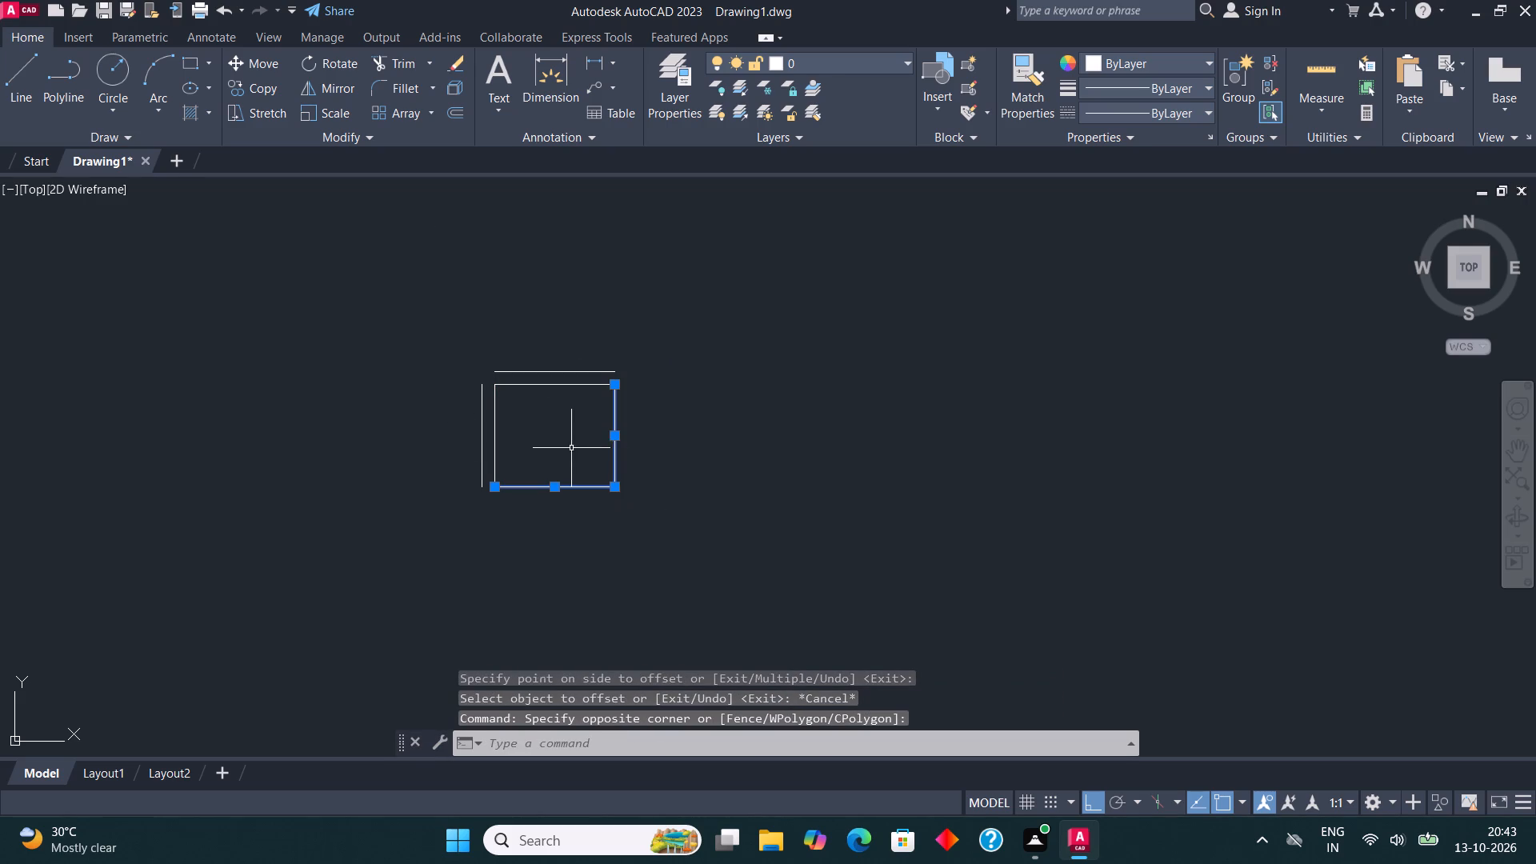
click(452, 118)
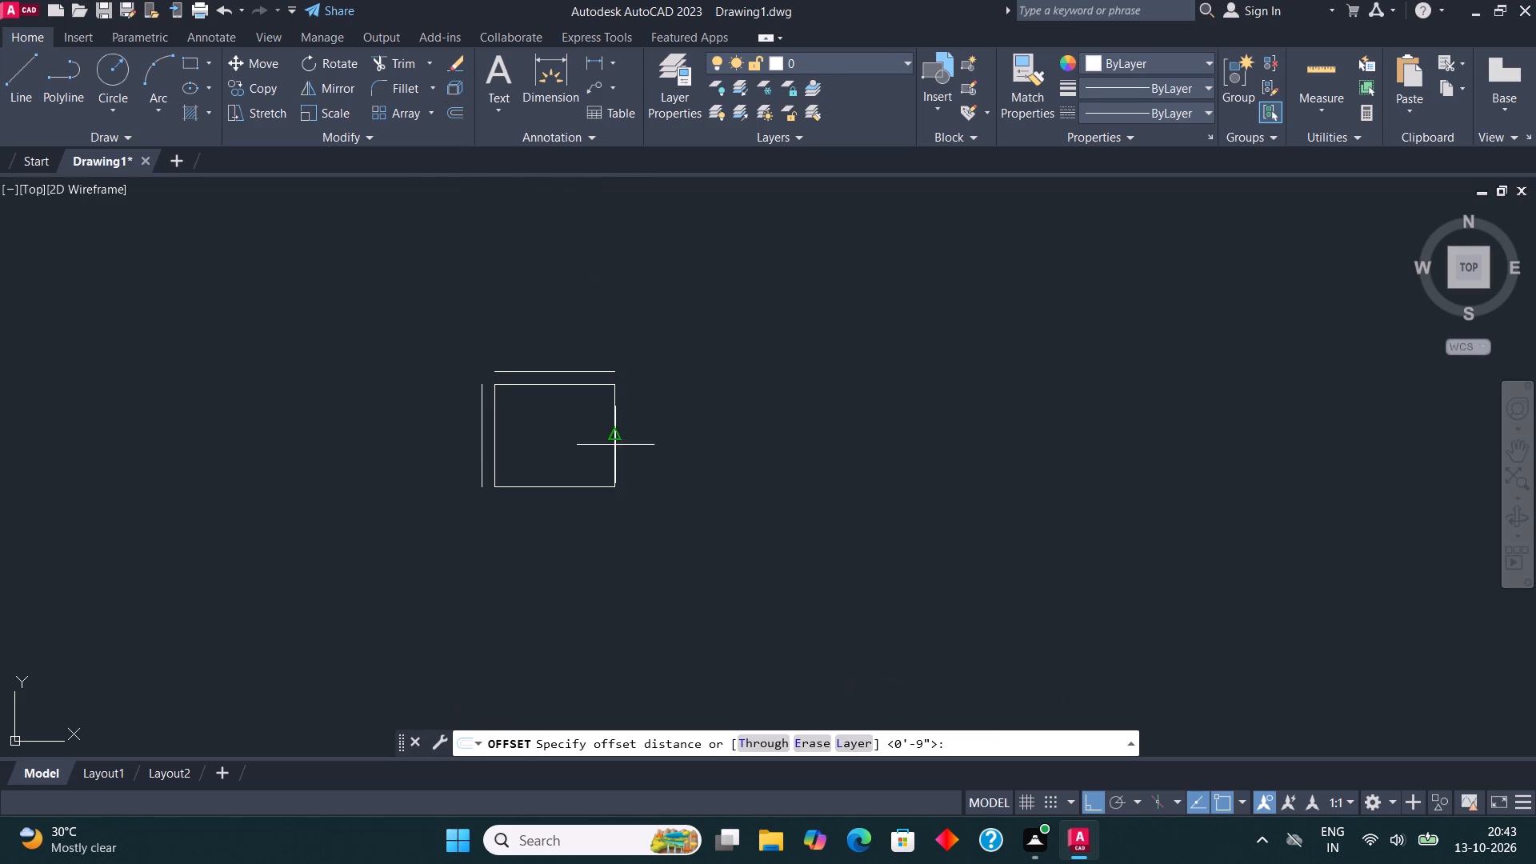
click(617, 442)
text(4.5")
key(Return)
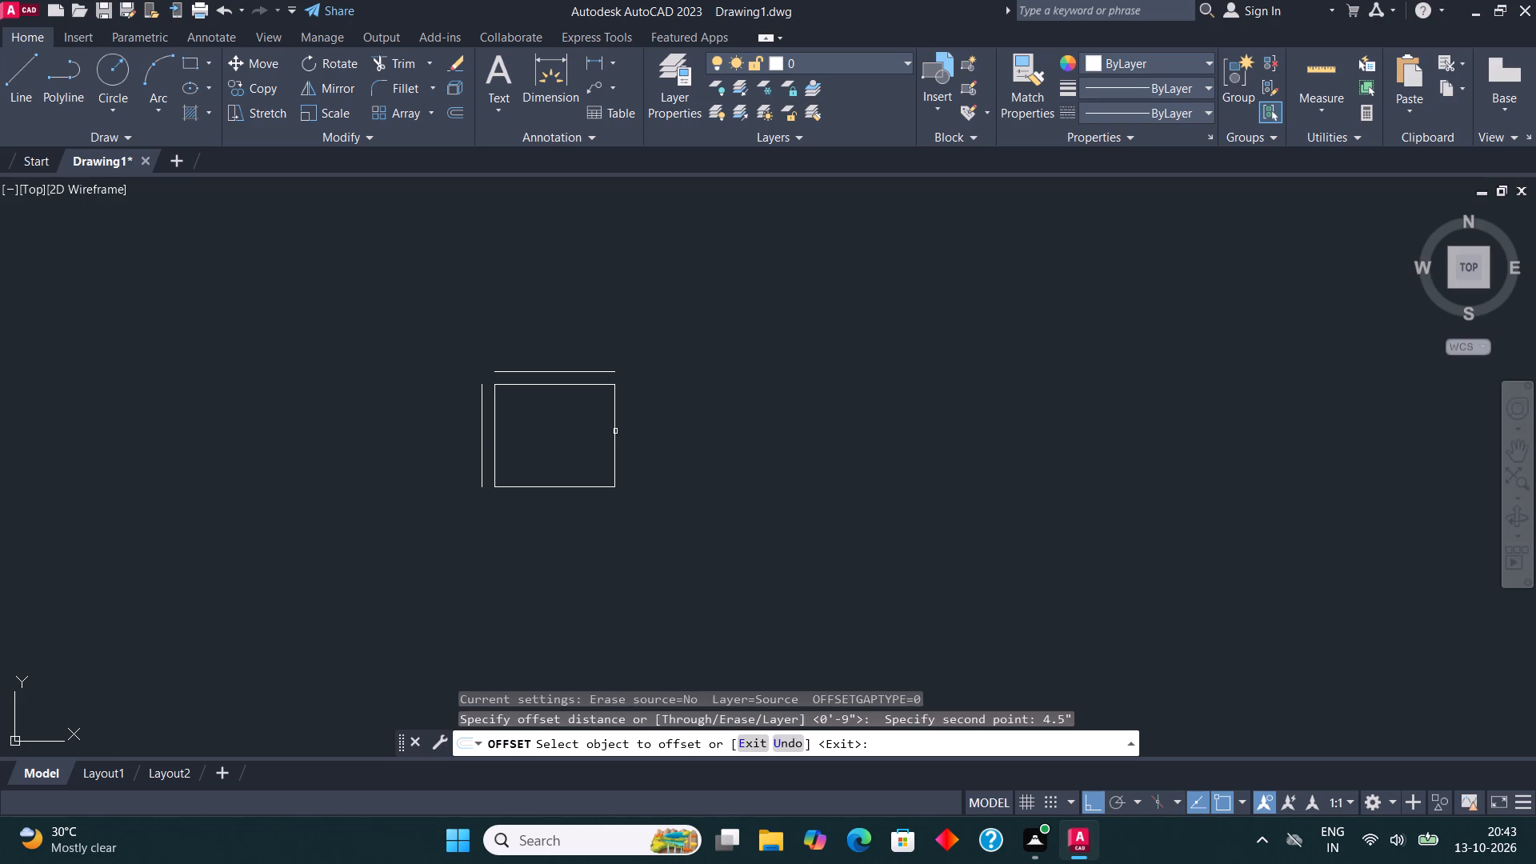
click(615, 432)
click(662, 432)
click(553, 490)
click(550, 529)
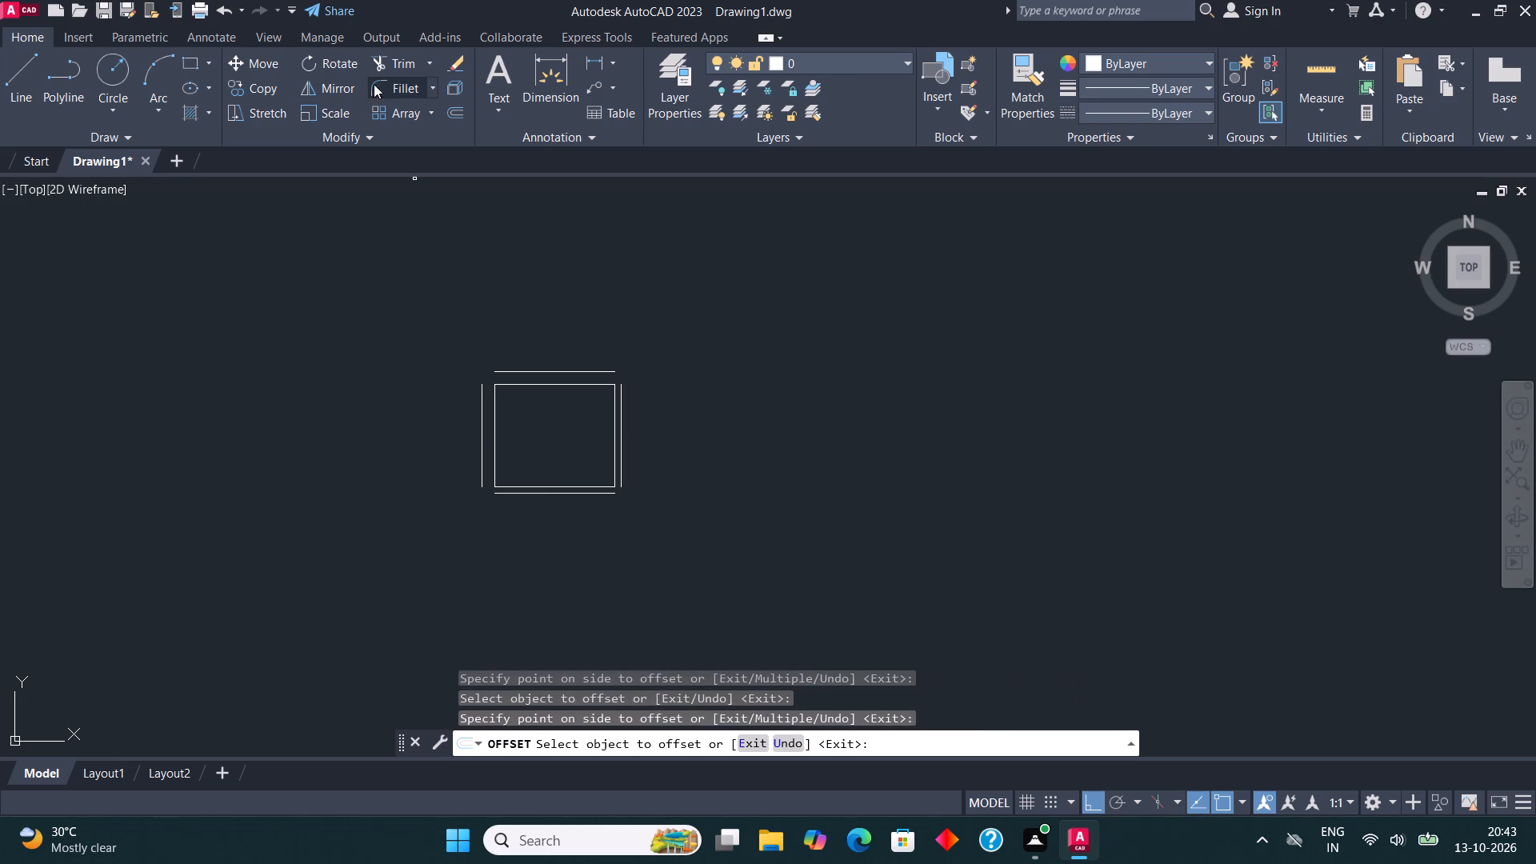
Fillet the four offset wall lines into sharp corners to close the room's outer outline.
click(389, 86)
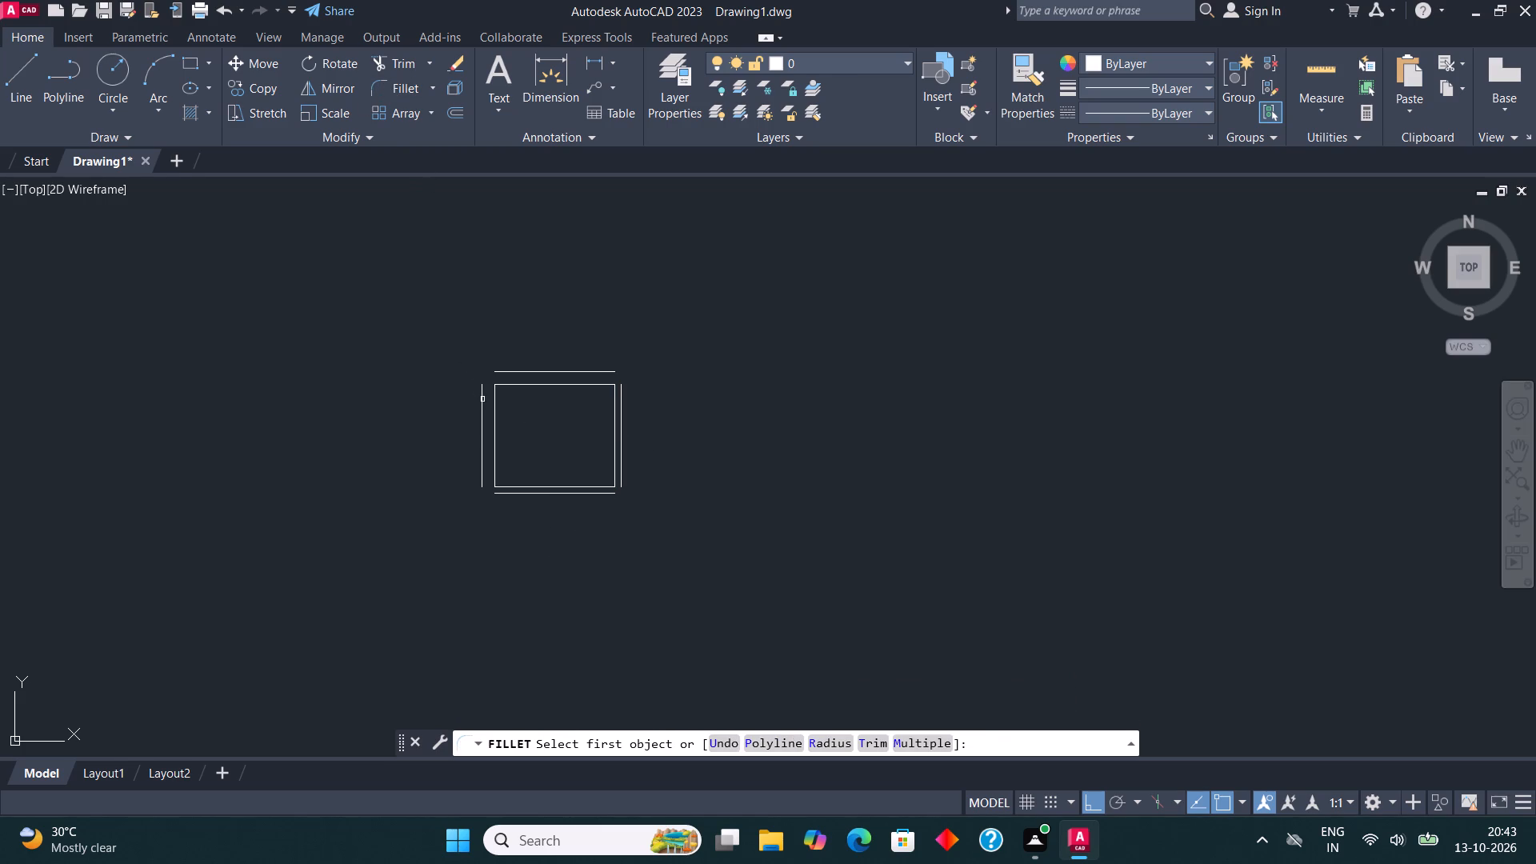
click(482, 400)
click(502, 374)
click(395, 85)
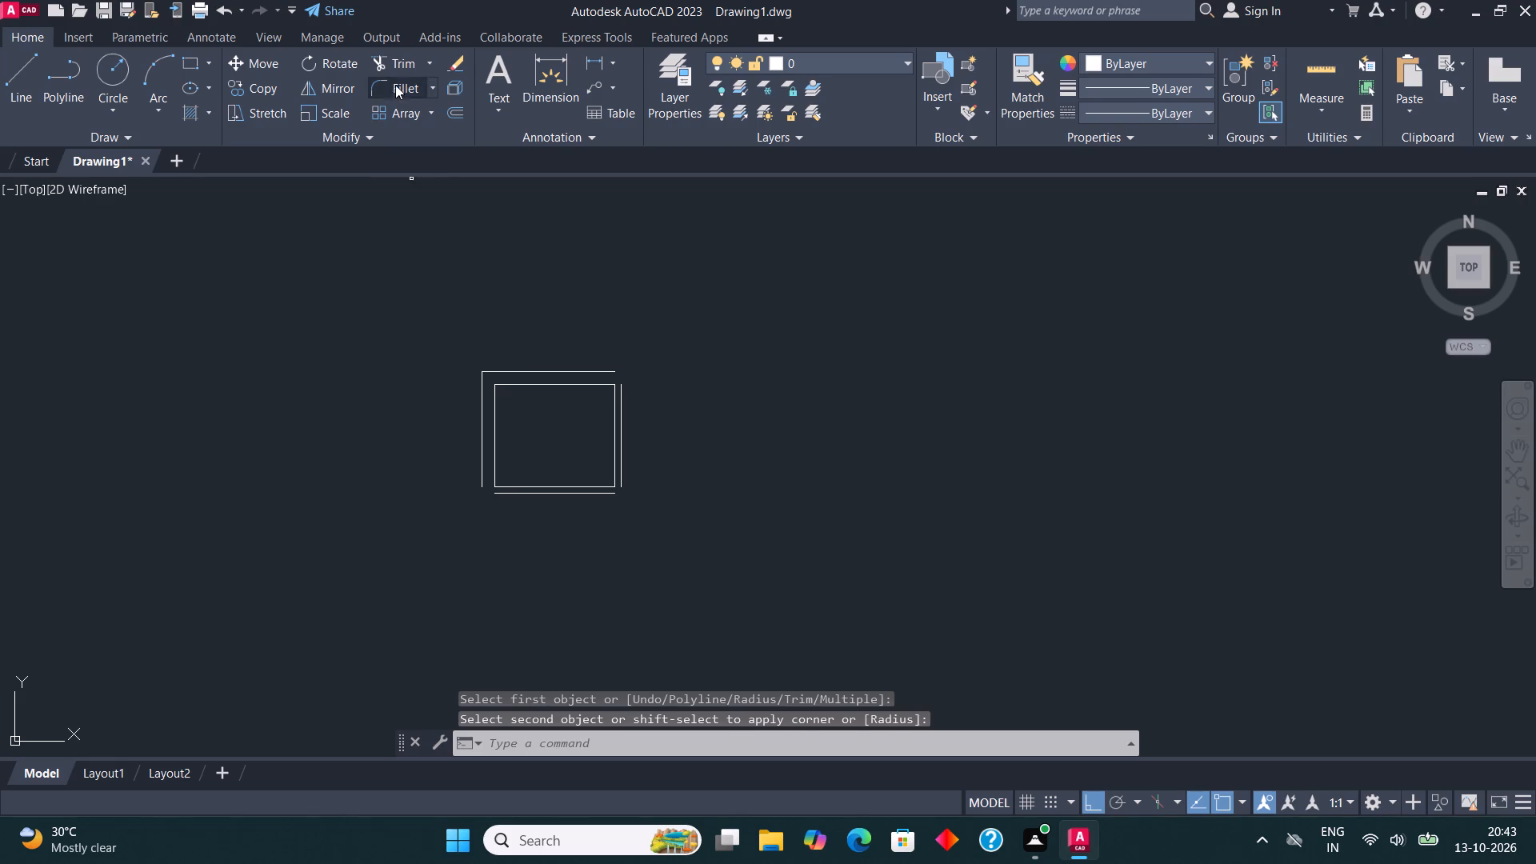
click(481, 437)
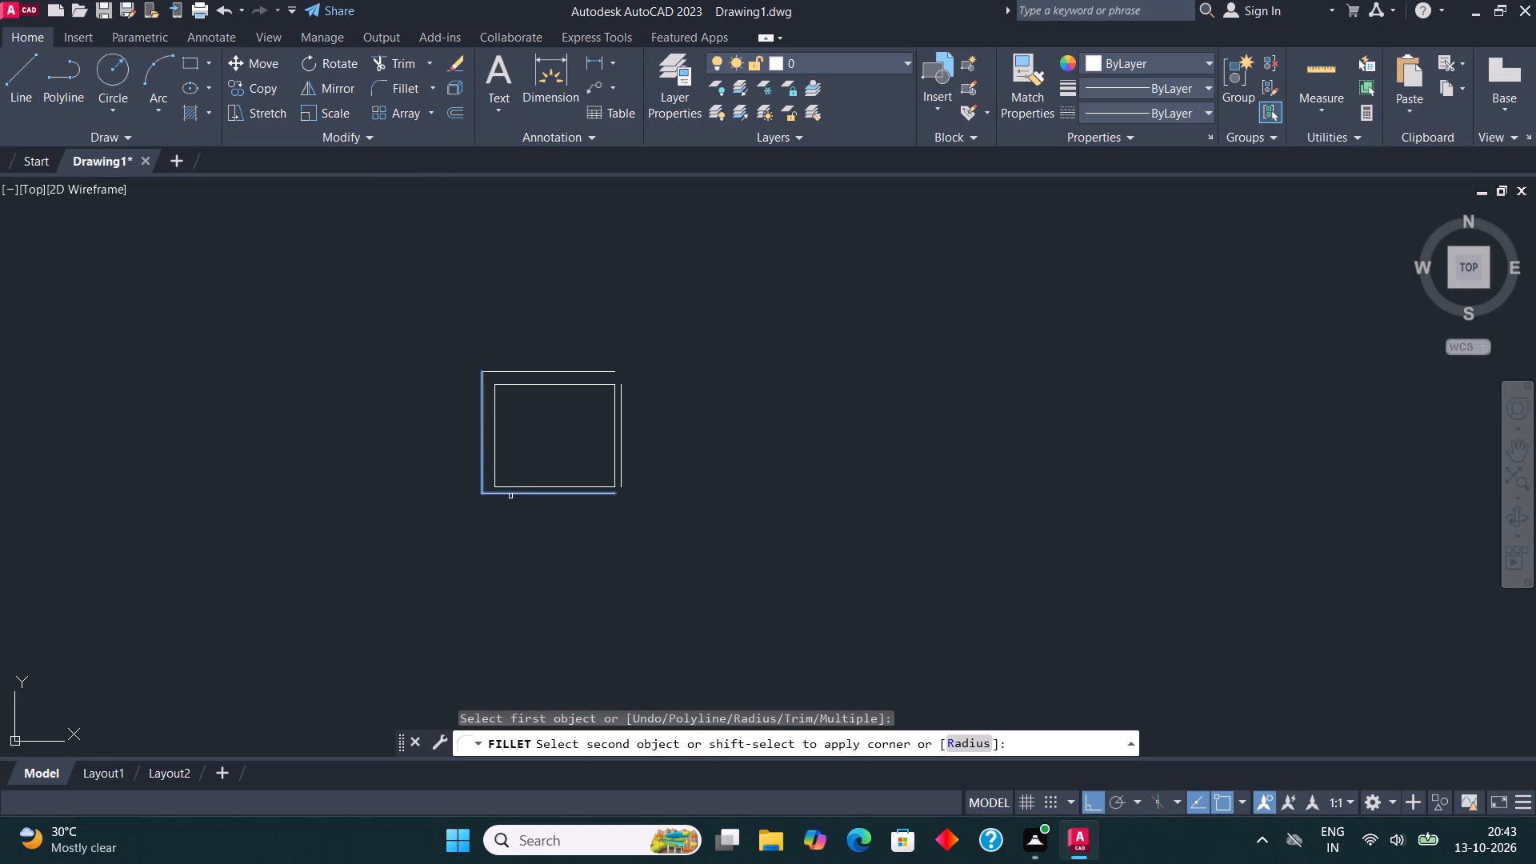
click(510, 496)
click(402, 93)
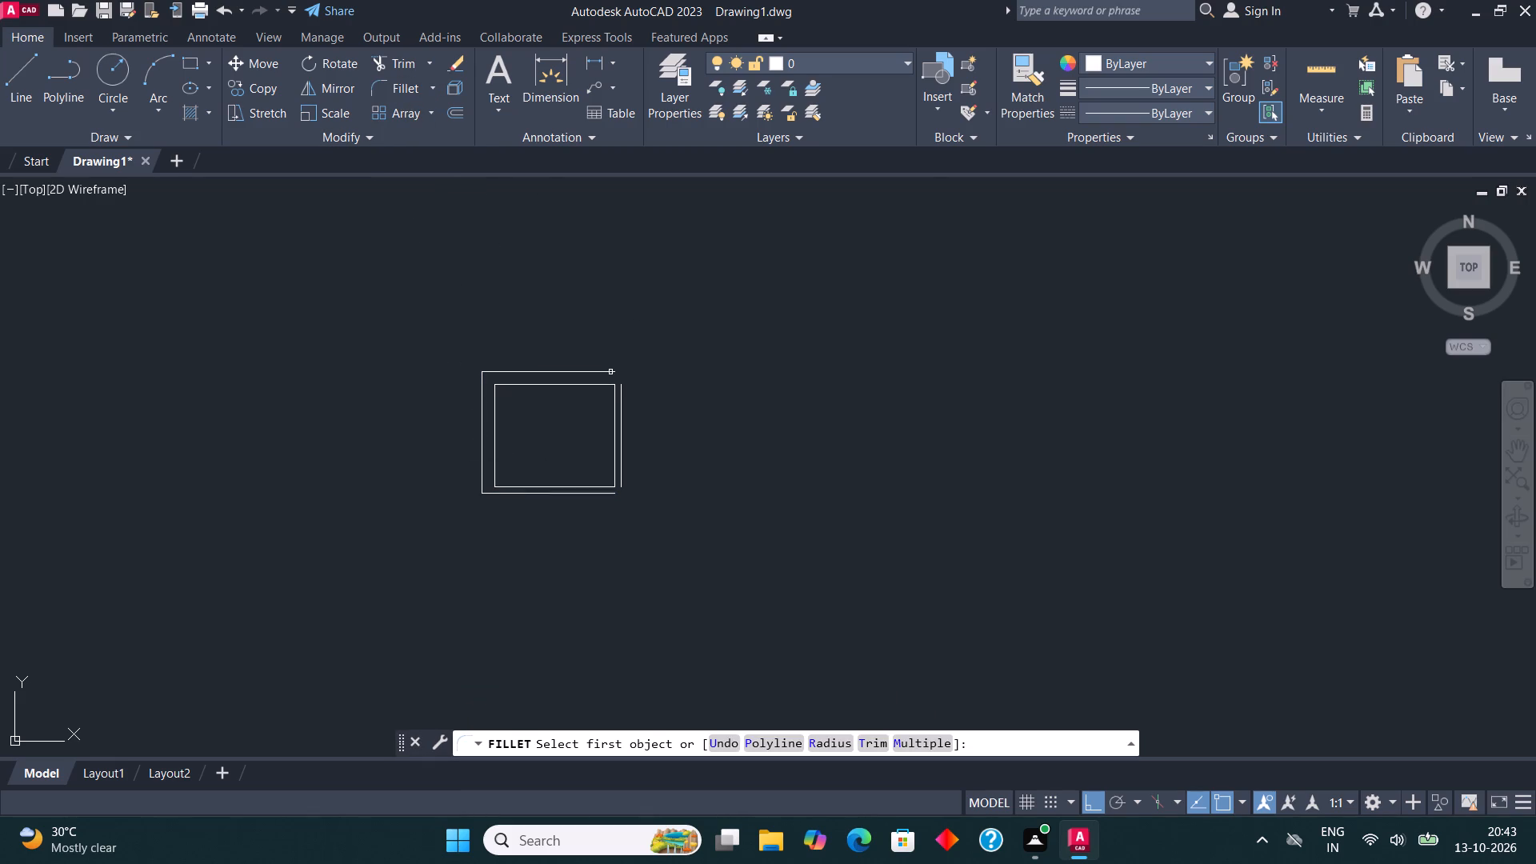
click(601, 374)
click(622, 392)
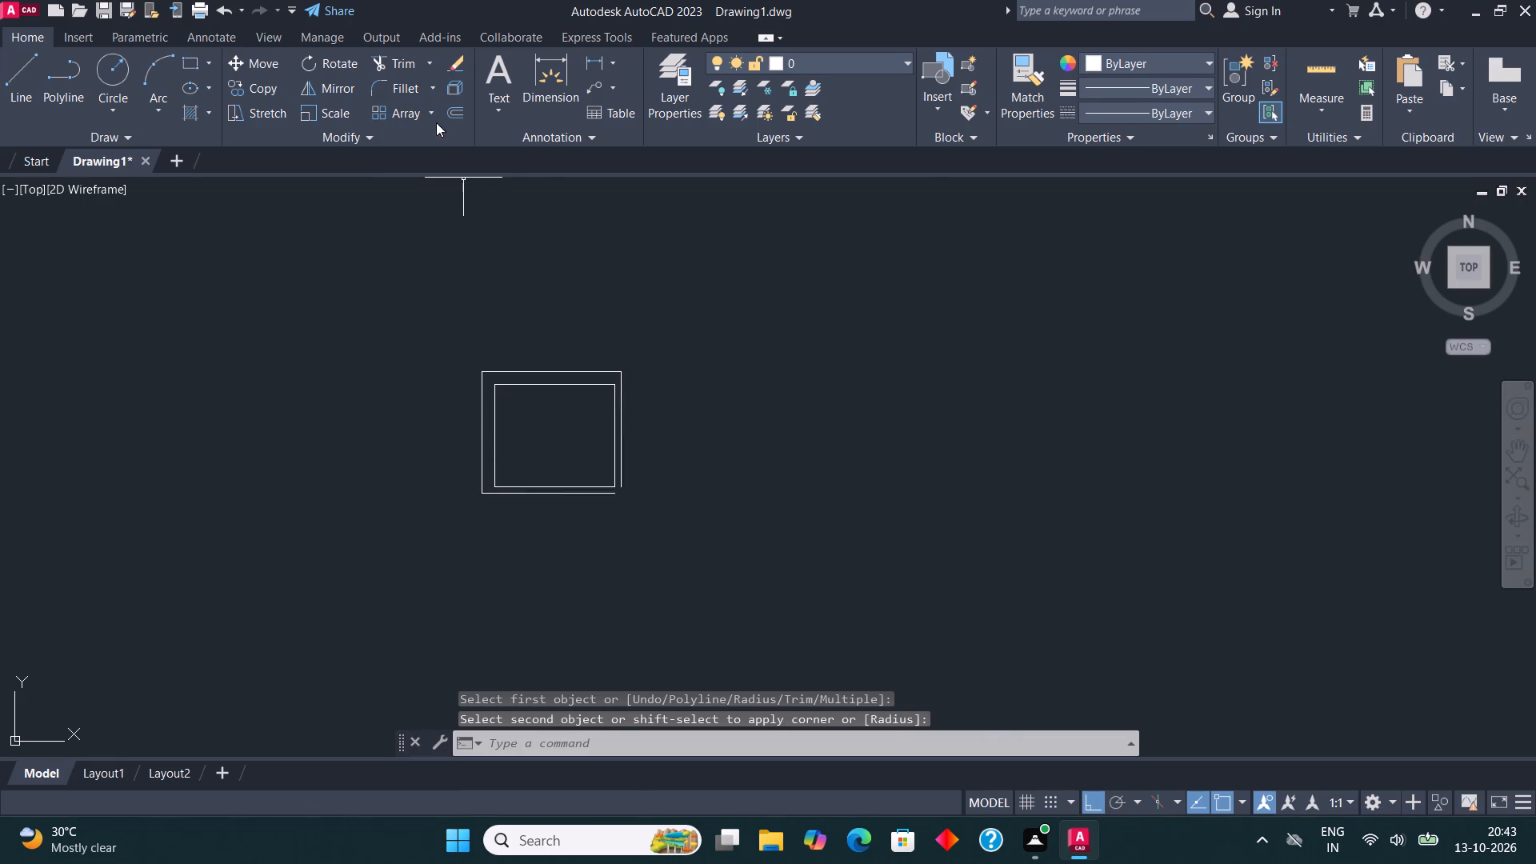
click(406, 88)
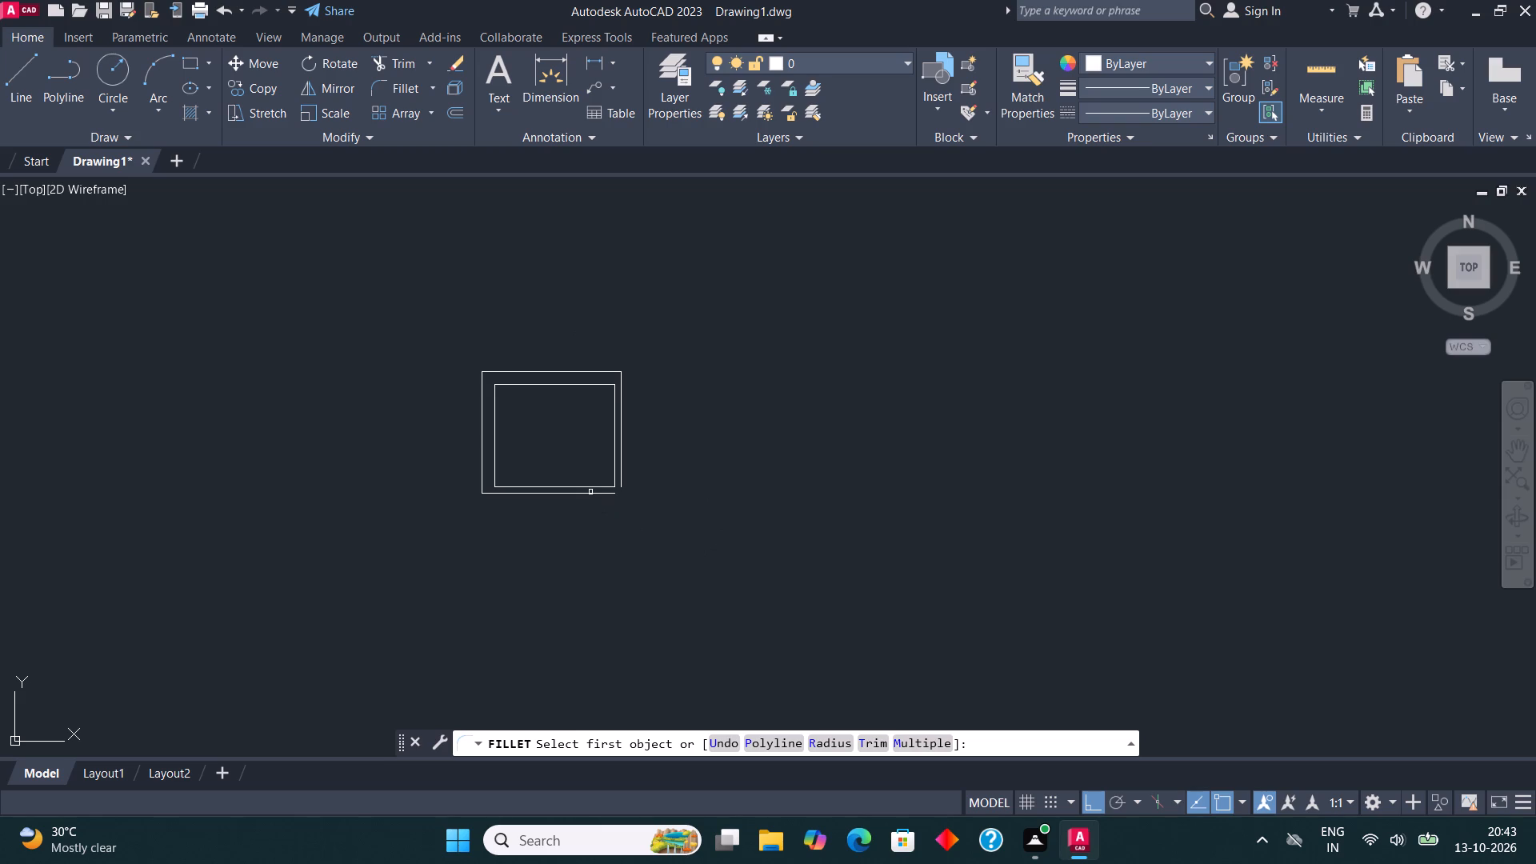
click(594, 498)
click(589, 494)
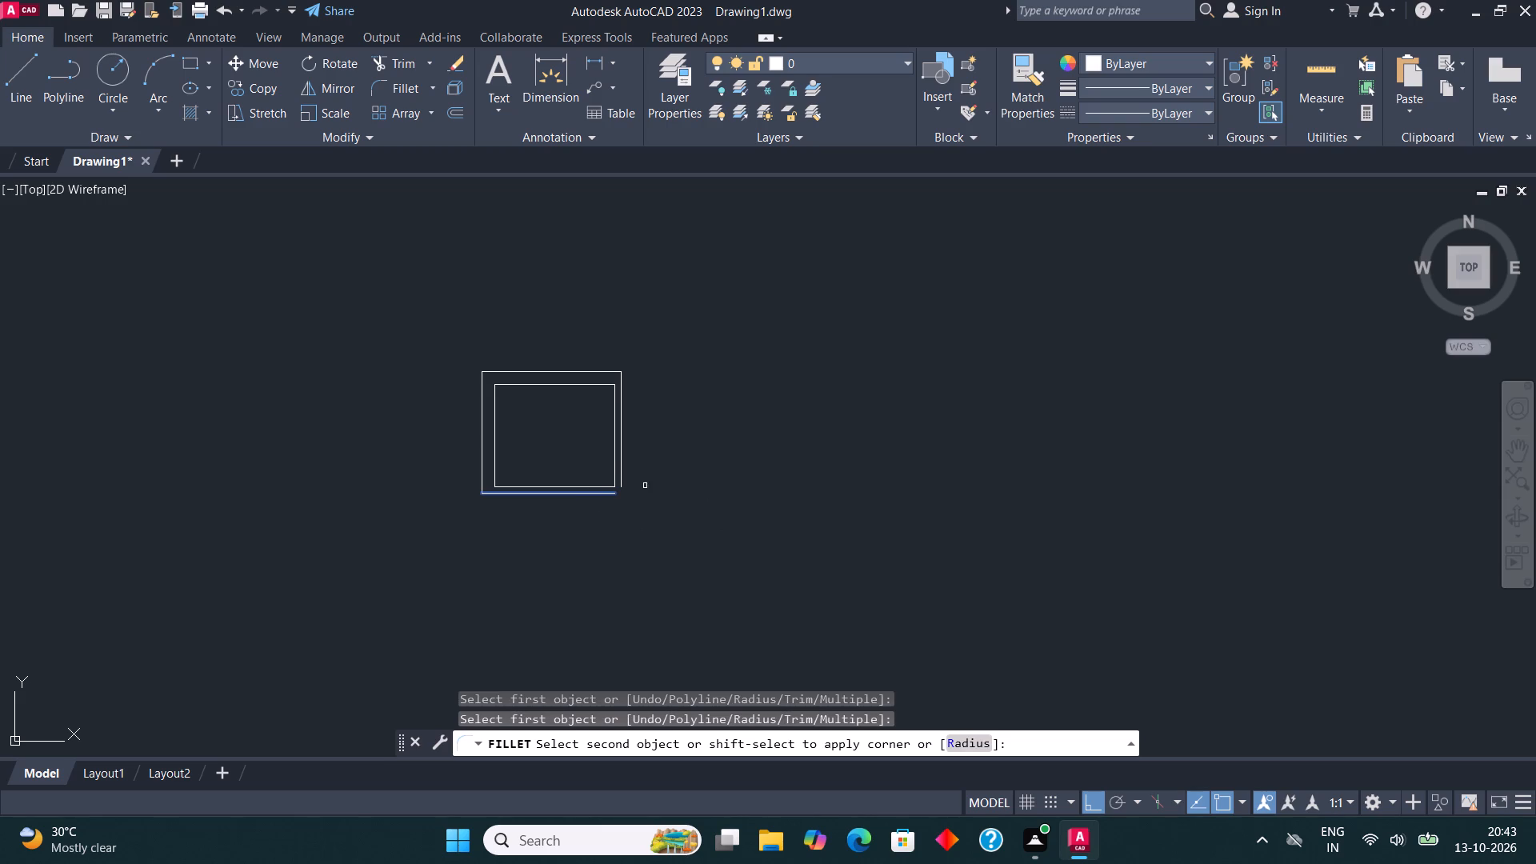
click(622, 457)
Draw a second room from the first room's inner top-right corner across the wall, with lines 7' right, 6' down and 7' back left.
middle_drag(698, 426, 377, 450)
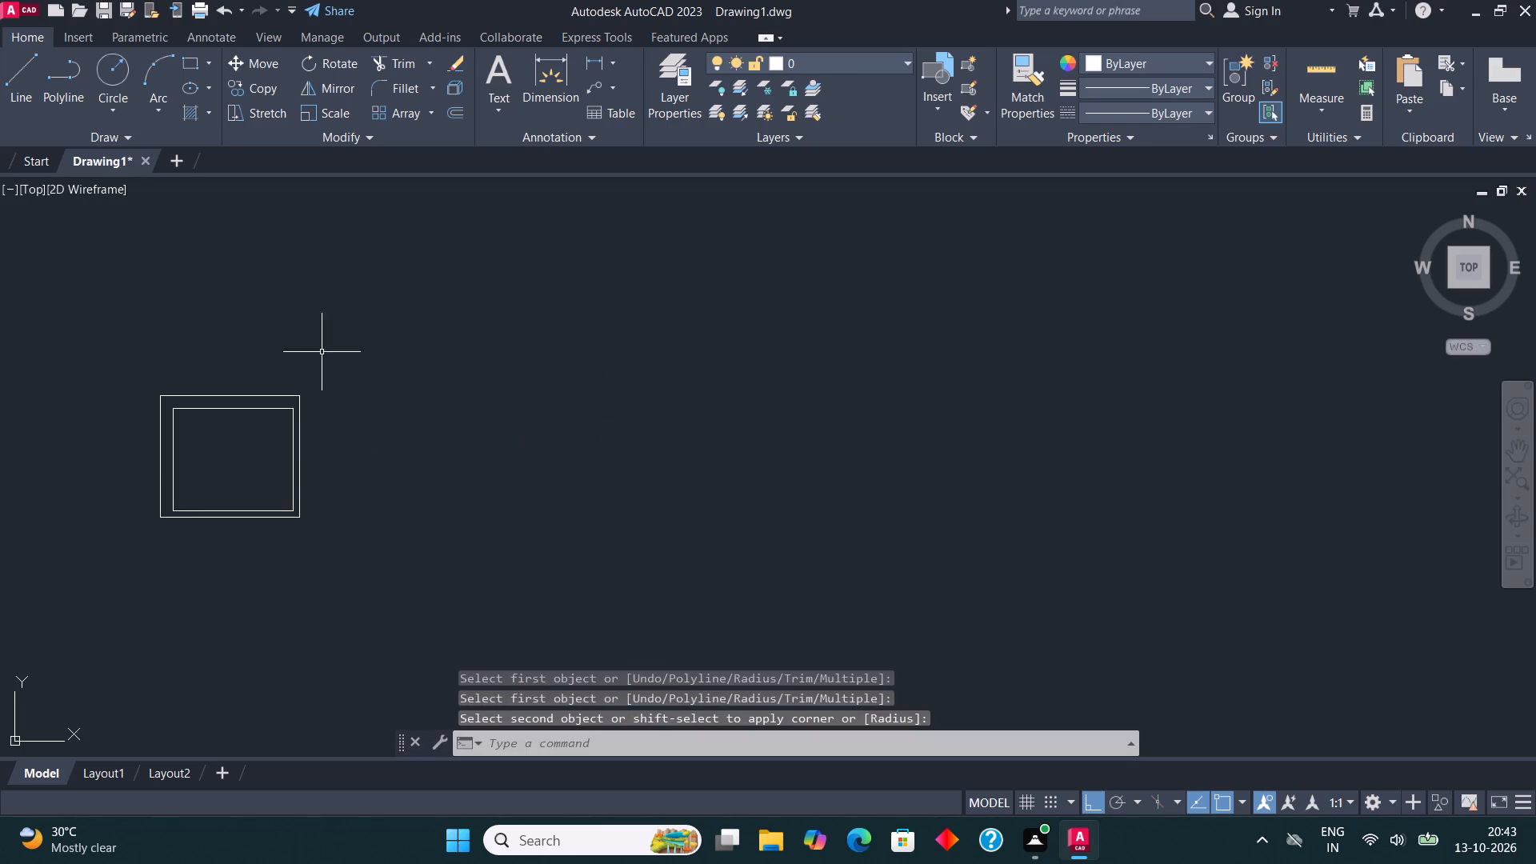
click(18, 92)
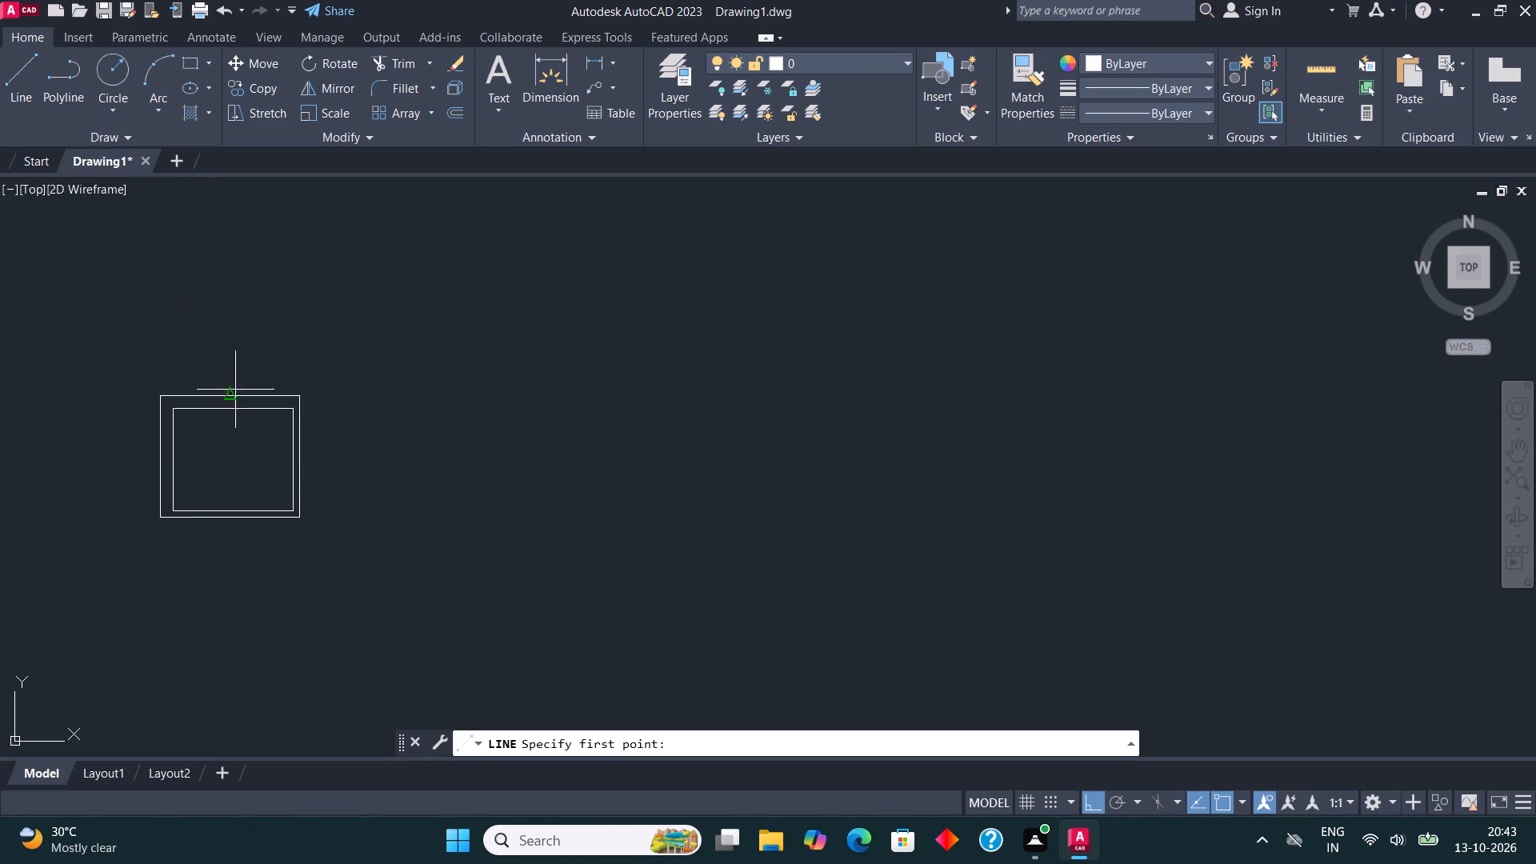
scroll(258, 408, up, 2)
click(345, 404)
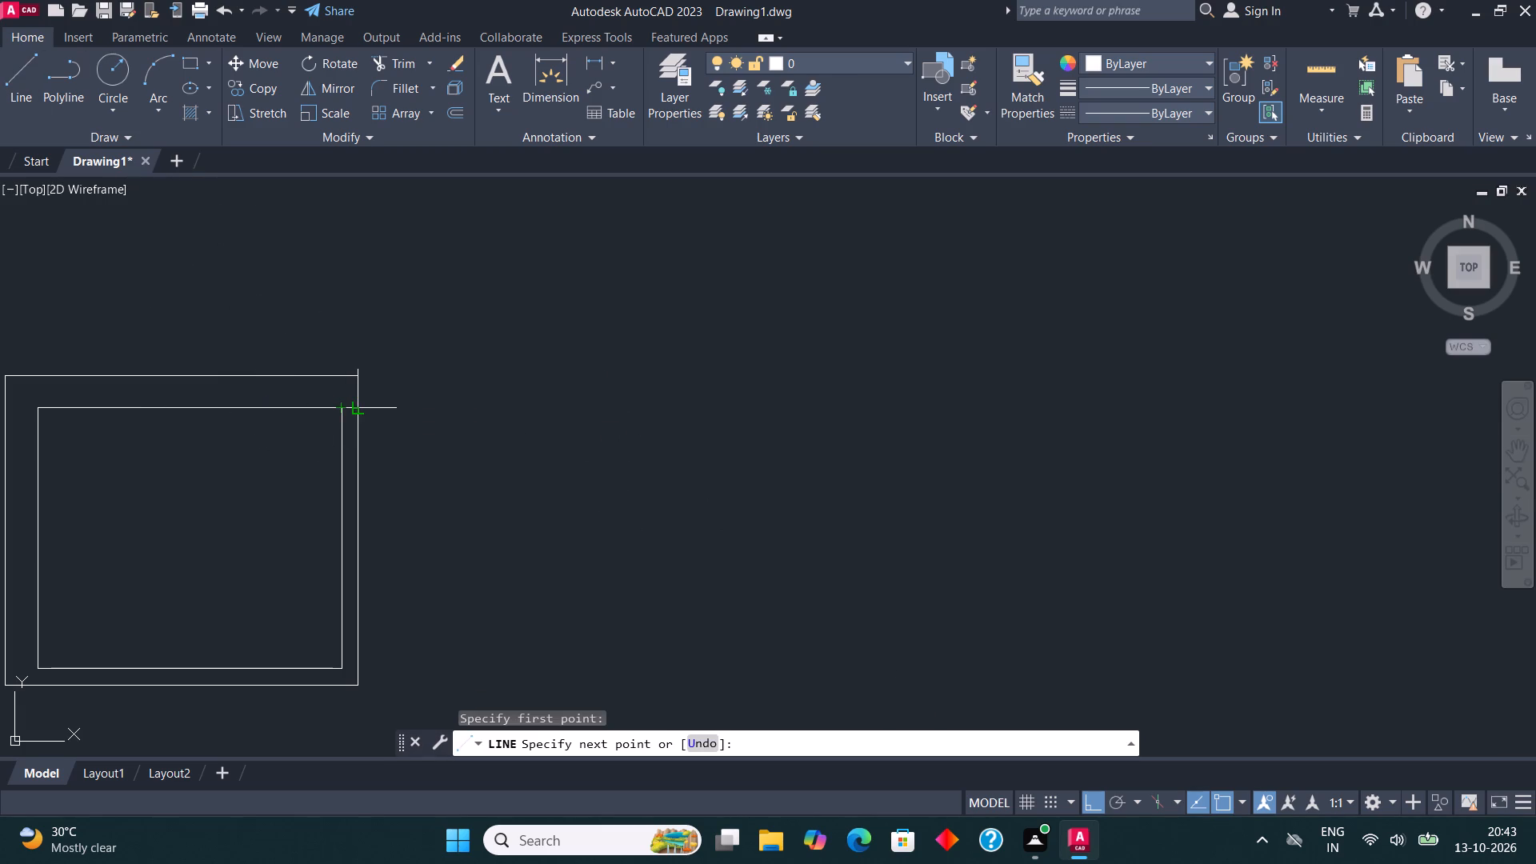
click(363, 409)
text(7')
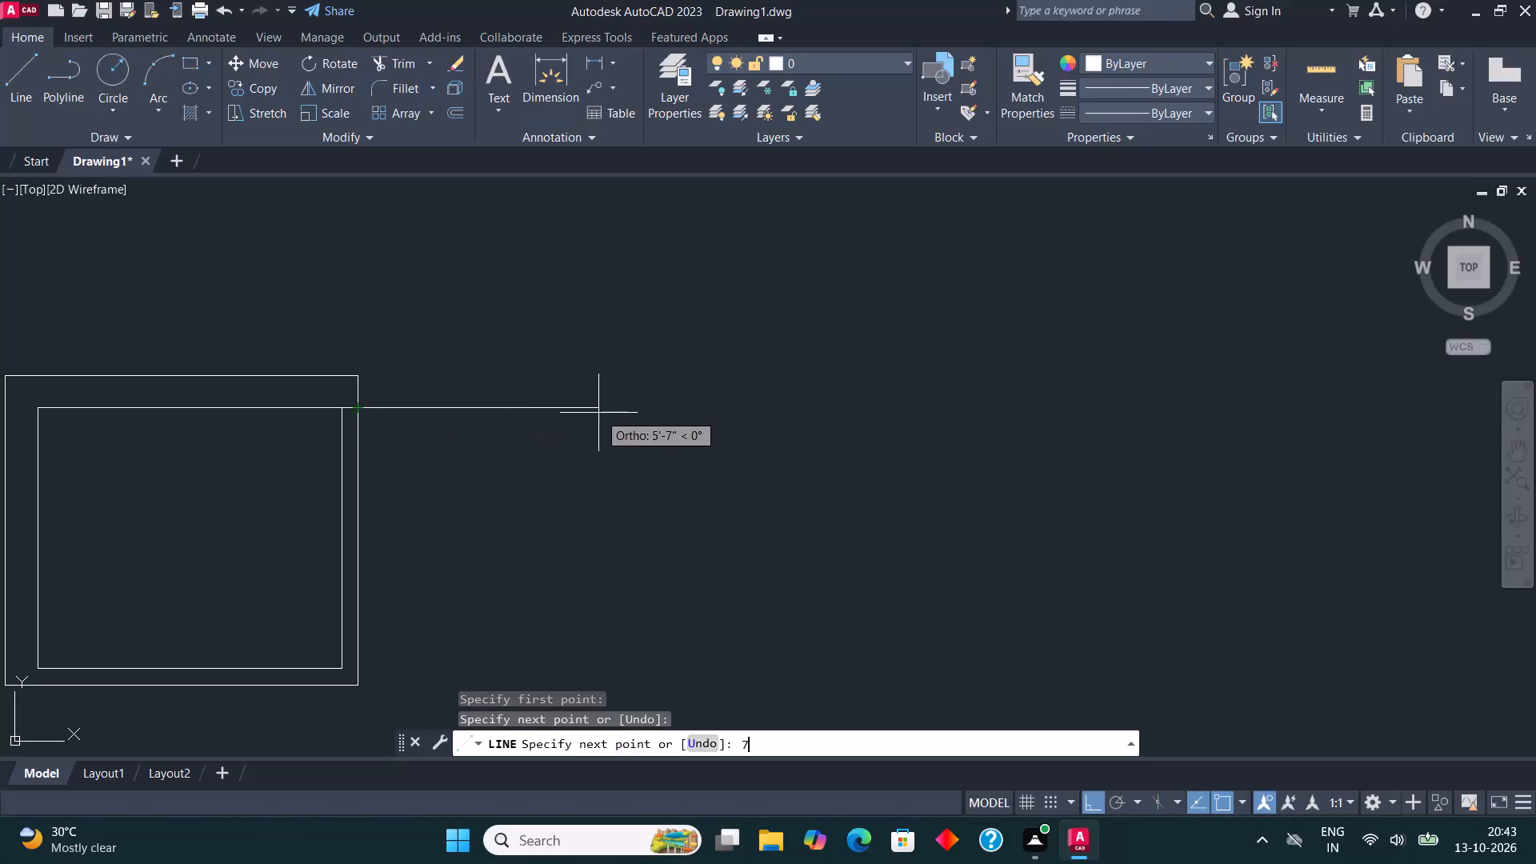
key(Return)
text(6')
key(Return)
scroll(730, 572, down, 2)
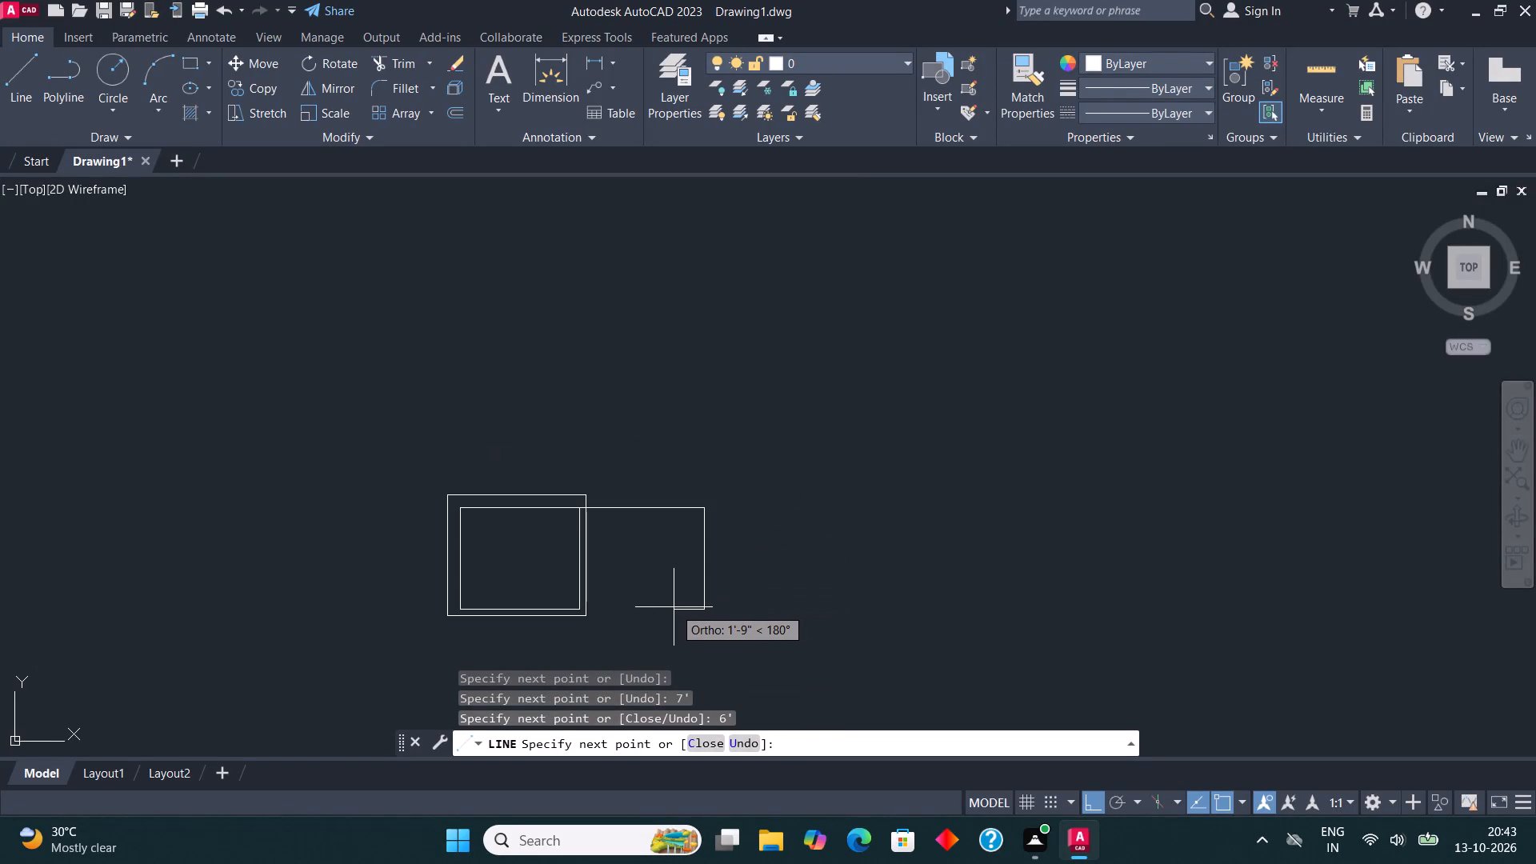
text(7')
key(Return)
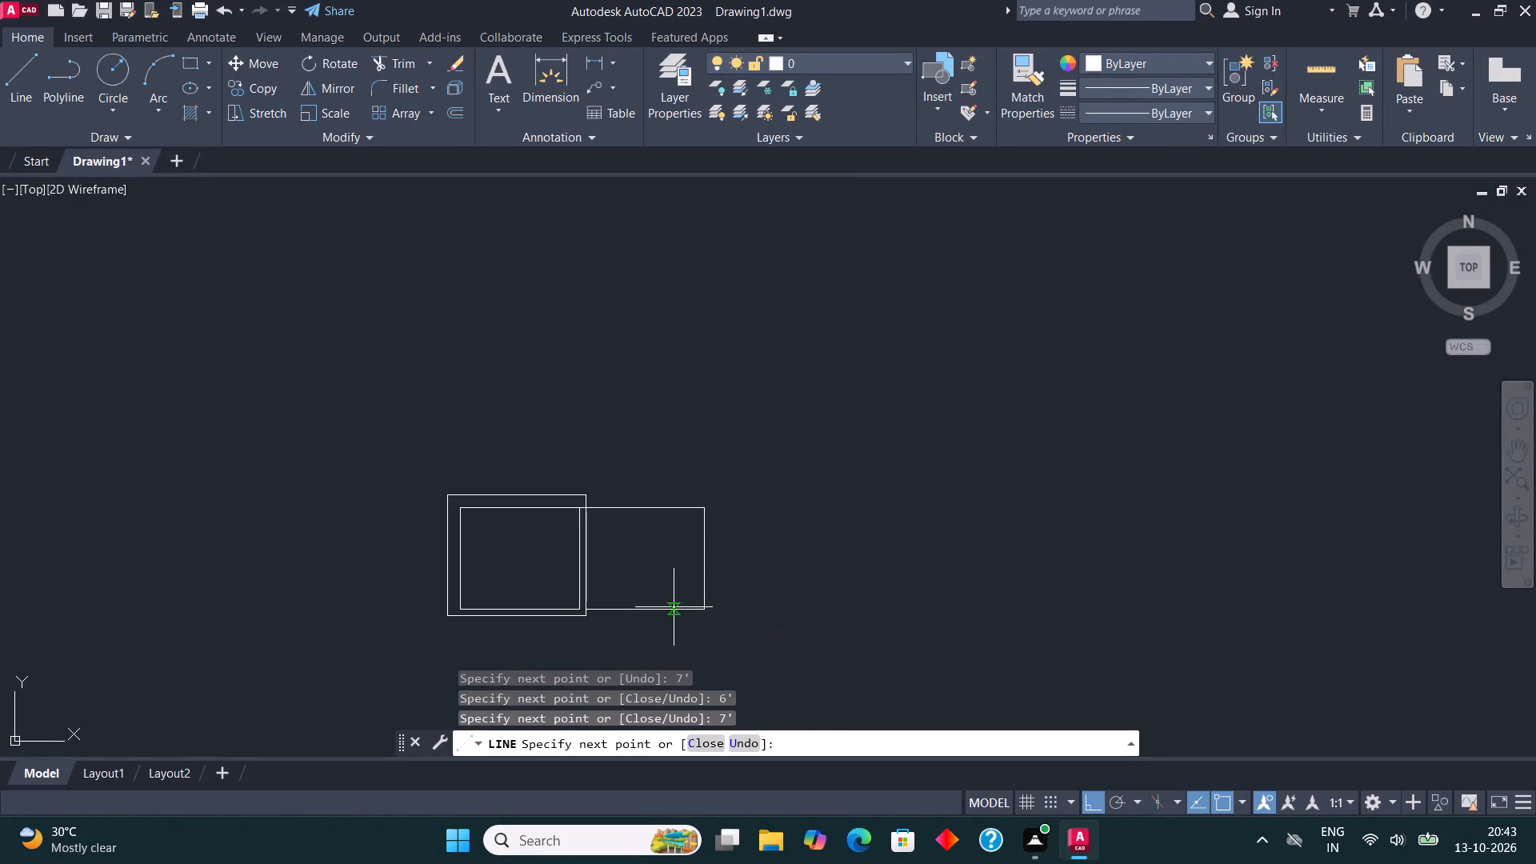
scroll(848, 407, up, 1)
middle_drag(821, 426, 895, 241)
key(Escape)
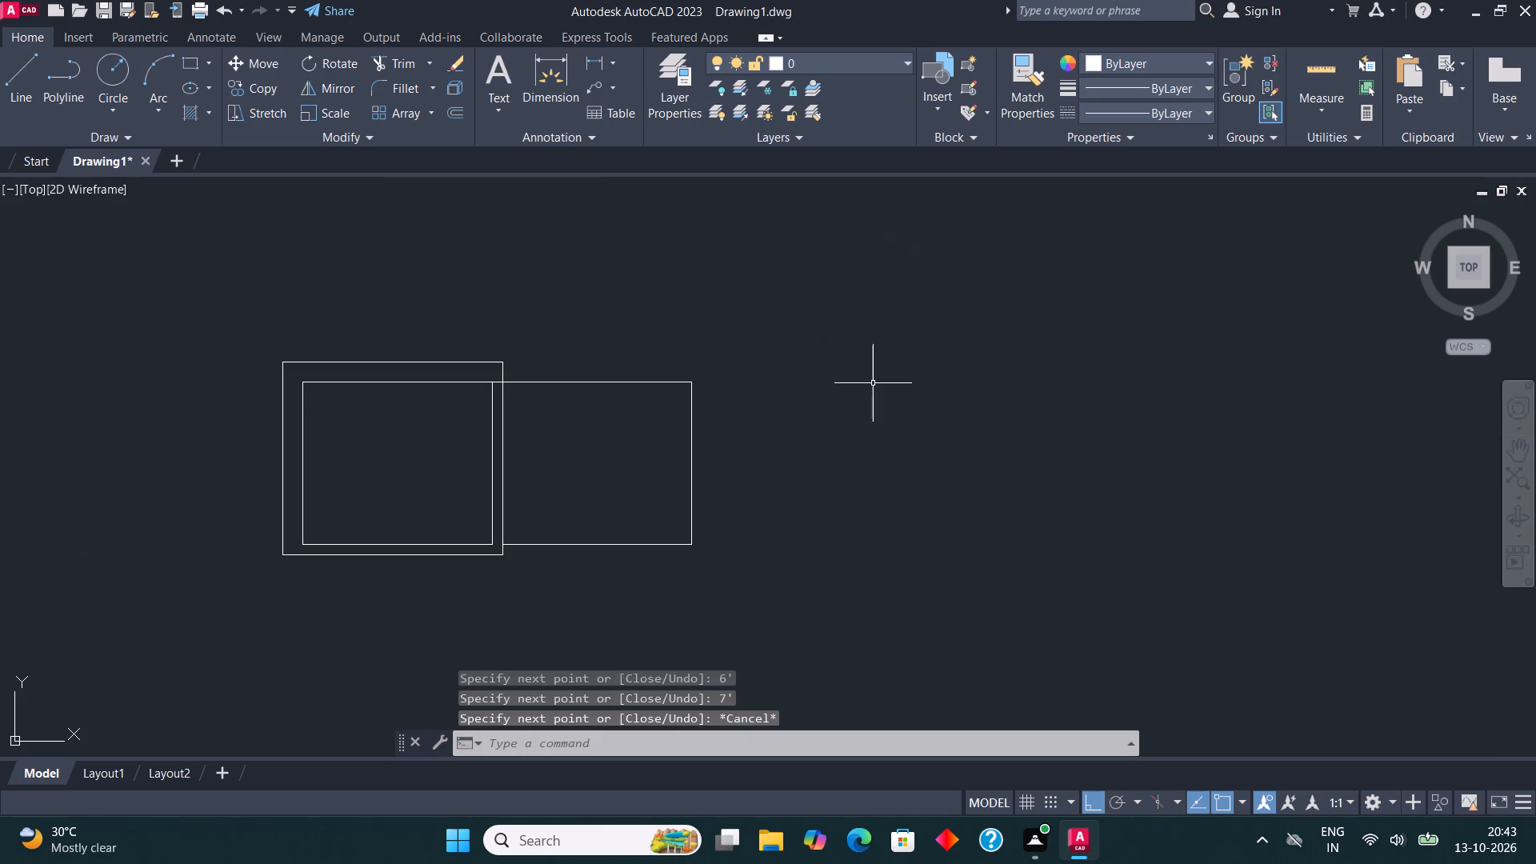
Offset the second room's top line 9" outward.
click(794, 549)
click(618, 349)
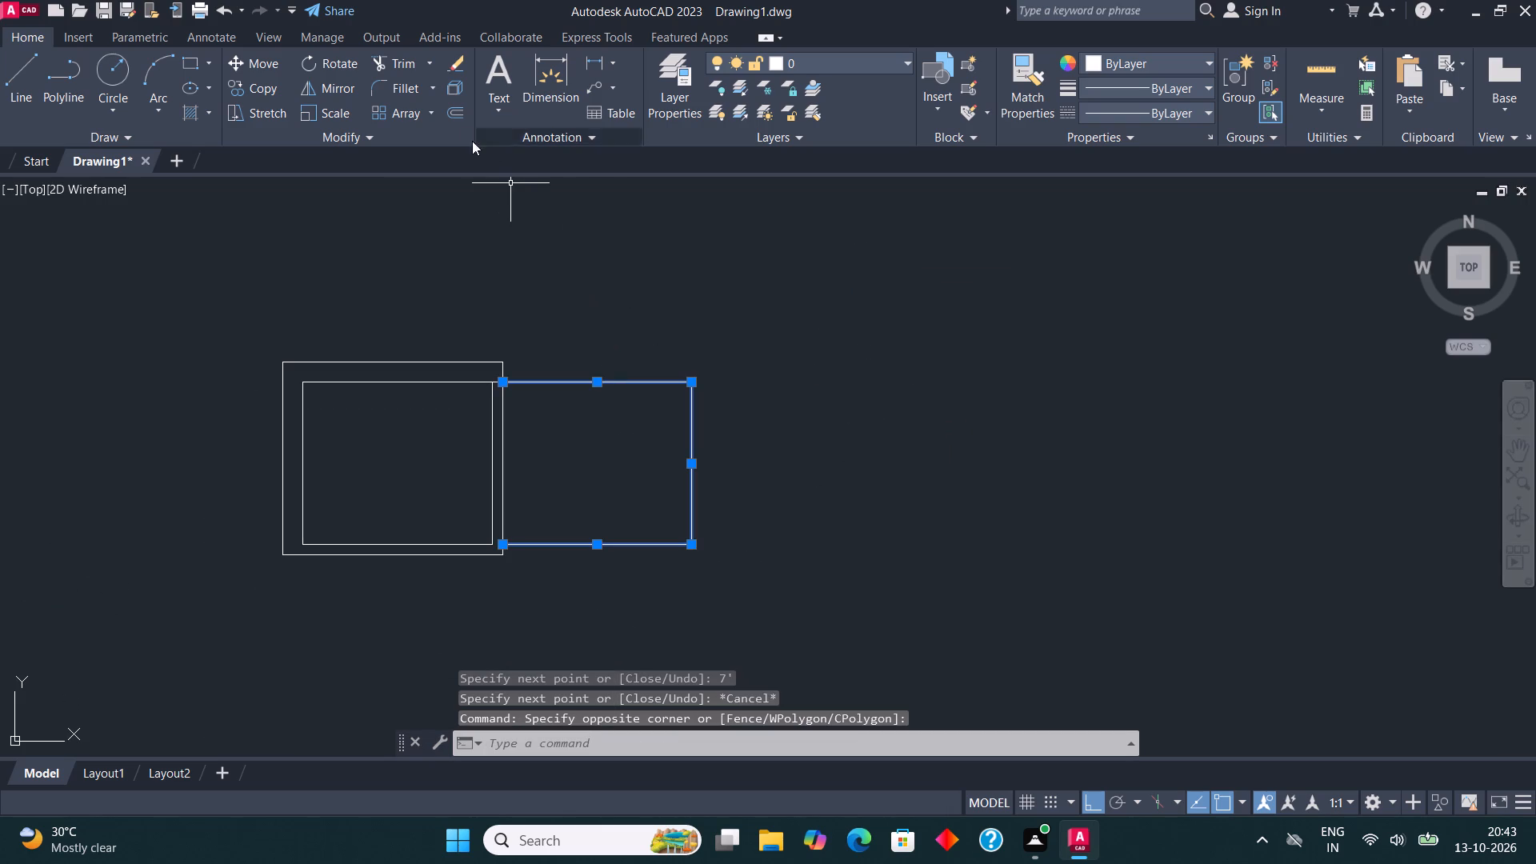
click(450, 110)
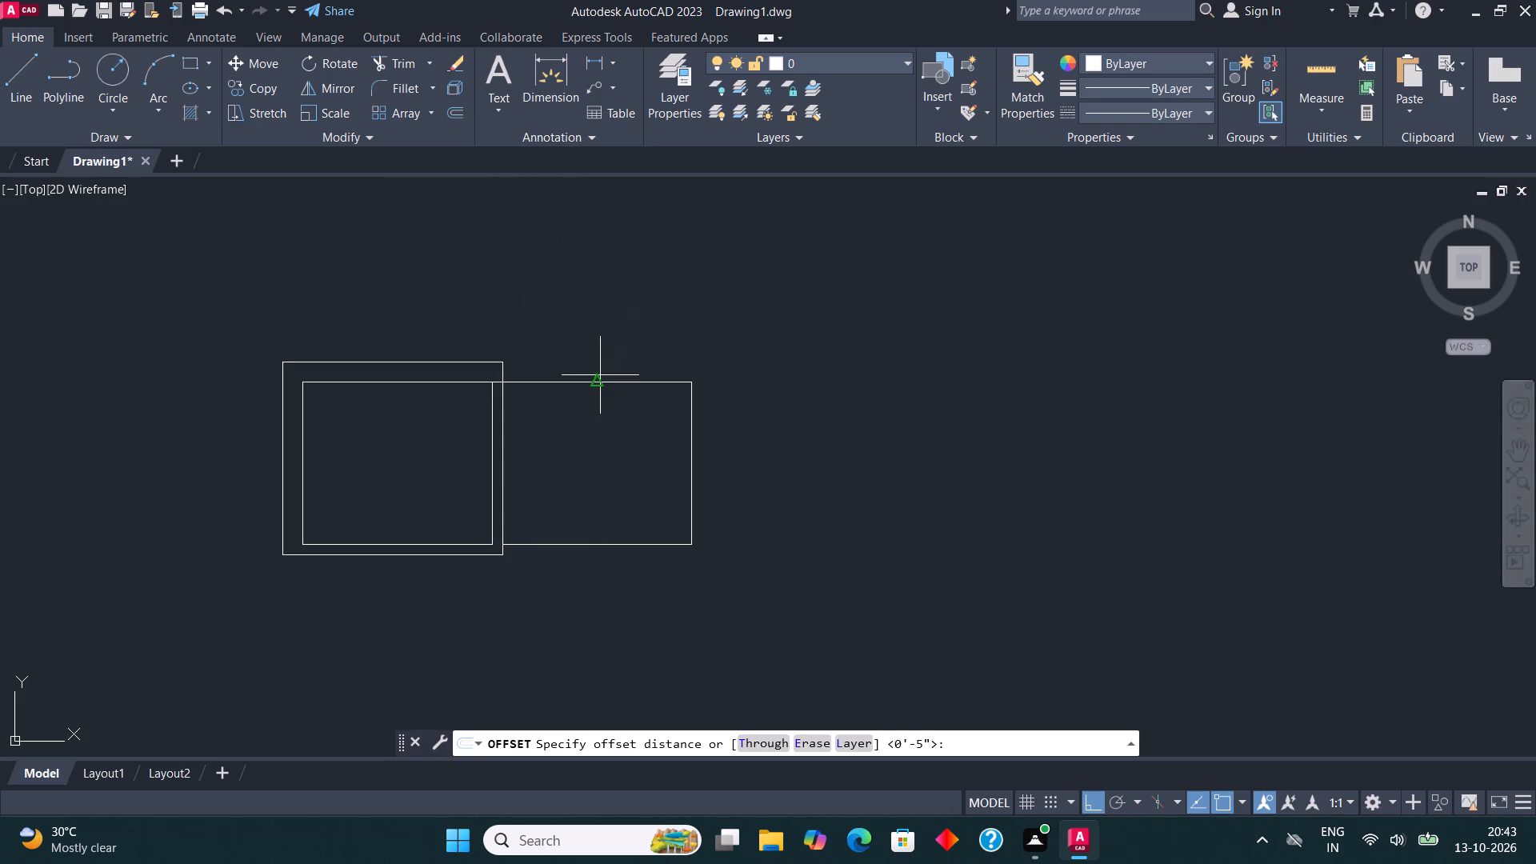
click(596, 379)
text(9")
key(Return)
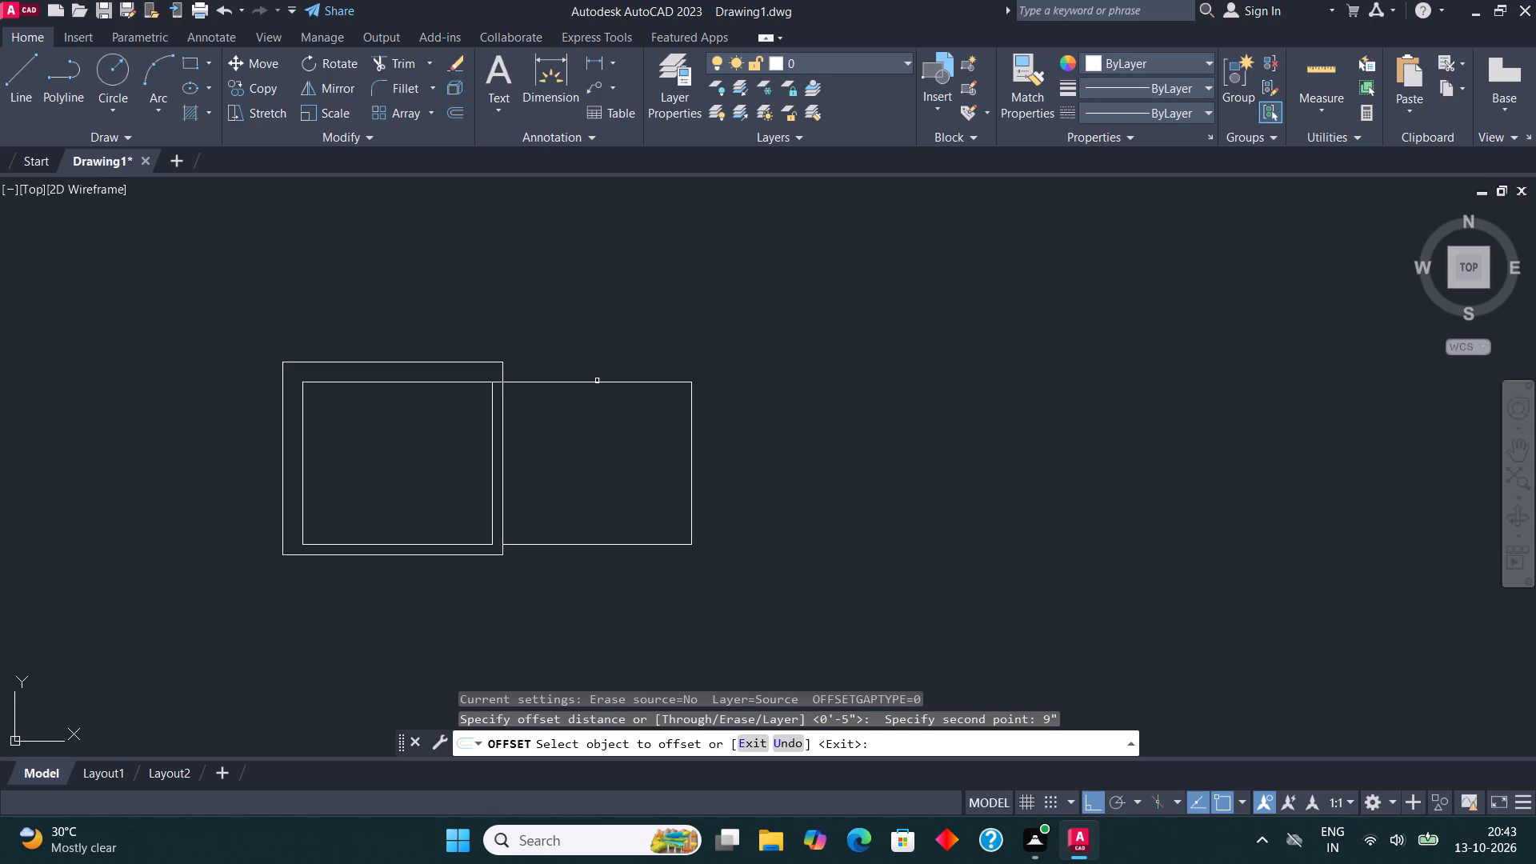
click(597, 381)
click(599, 342)
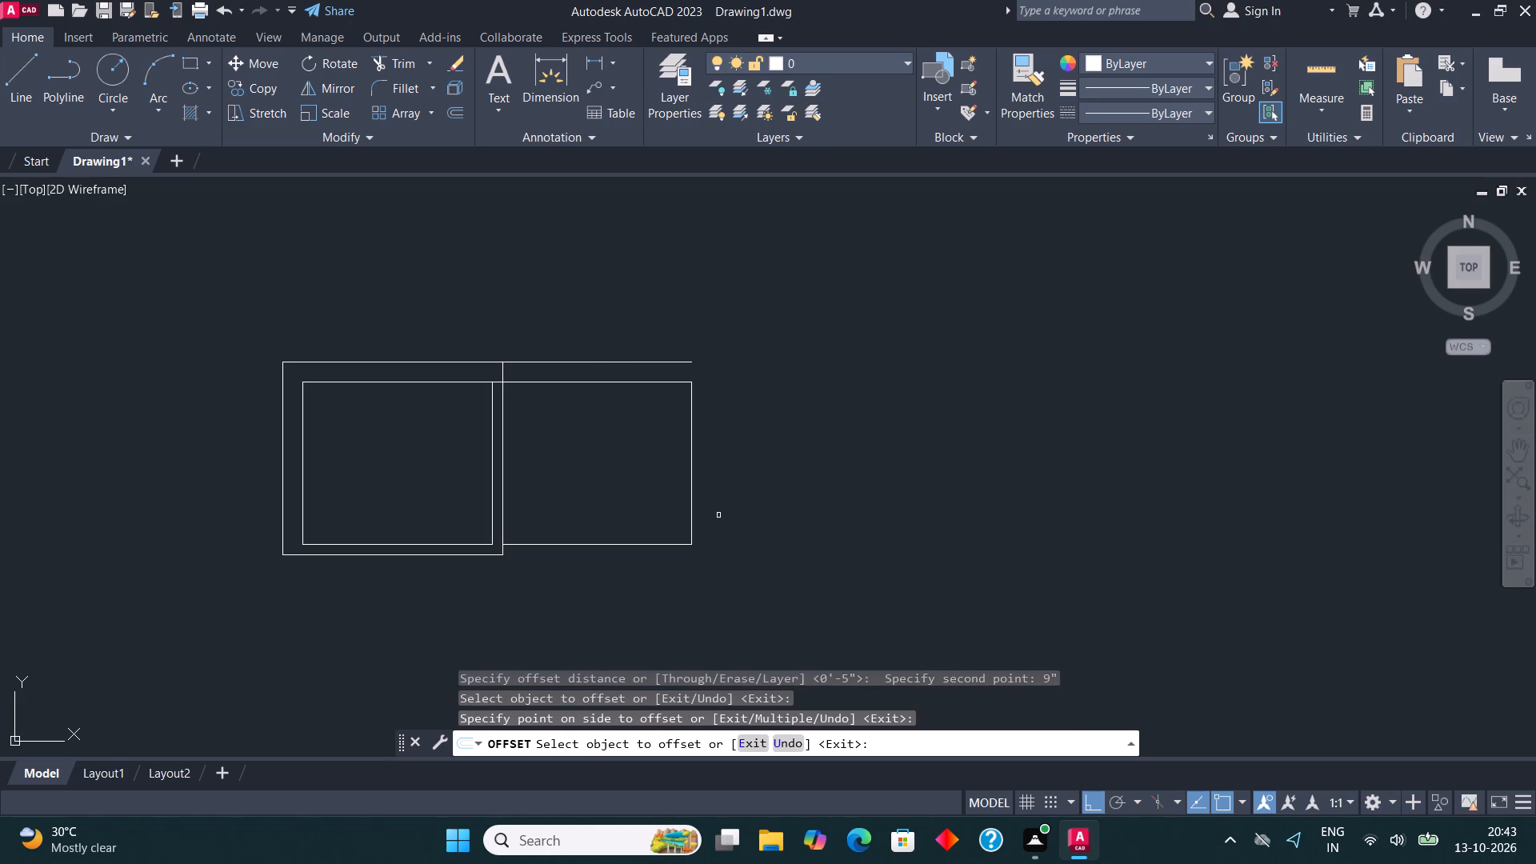
key(Escape)
Offset the second room's right and bottom lines 4.5" outward.
click(677, 522)
click(692, 567)
drag(706, 573, 689, 537)
click(636, 478)
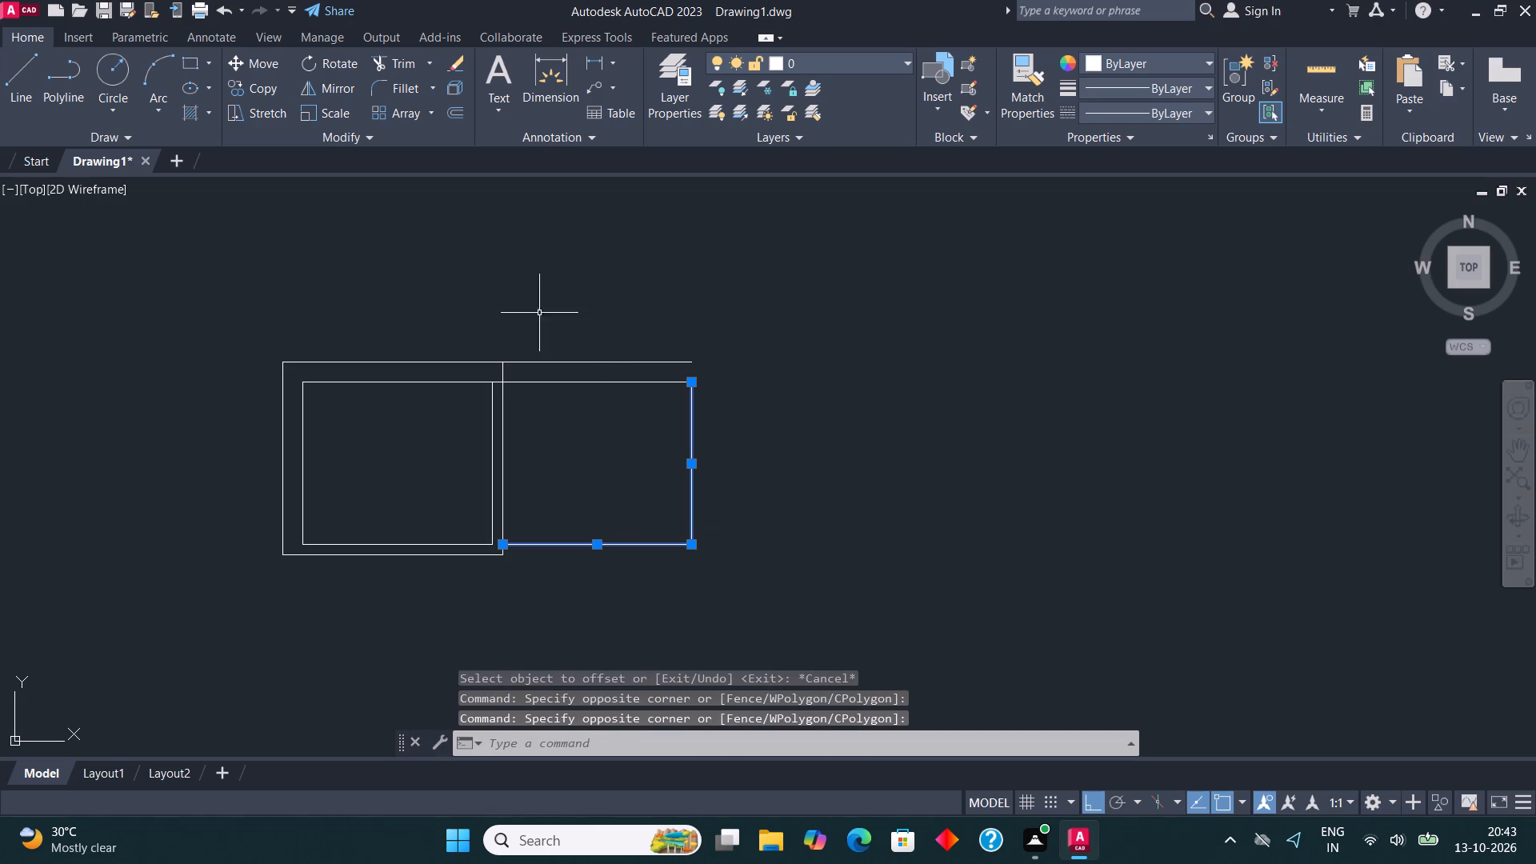
click(456, 114)
click(687, 468)
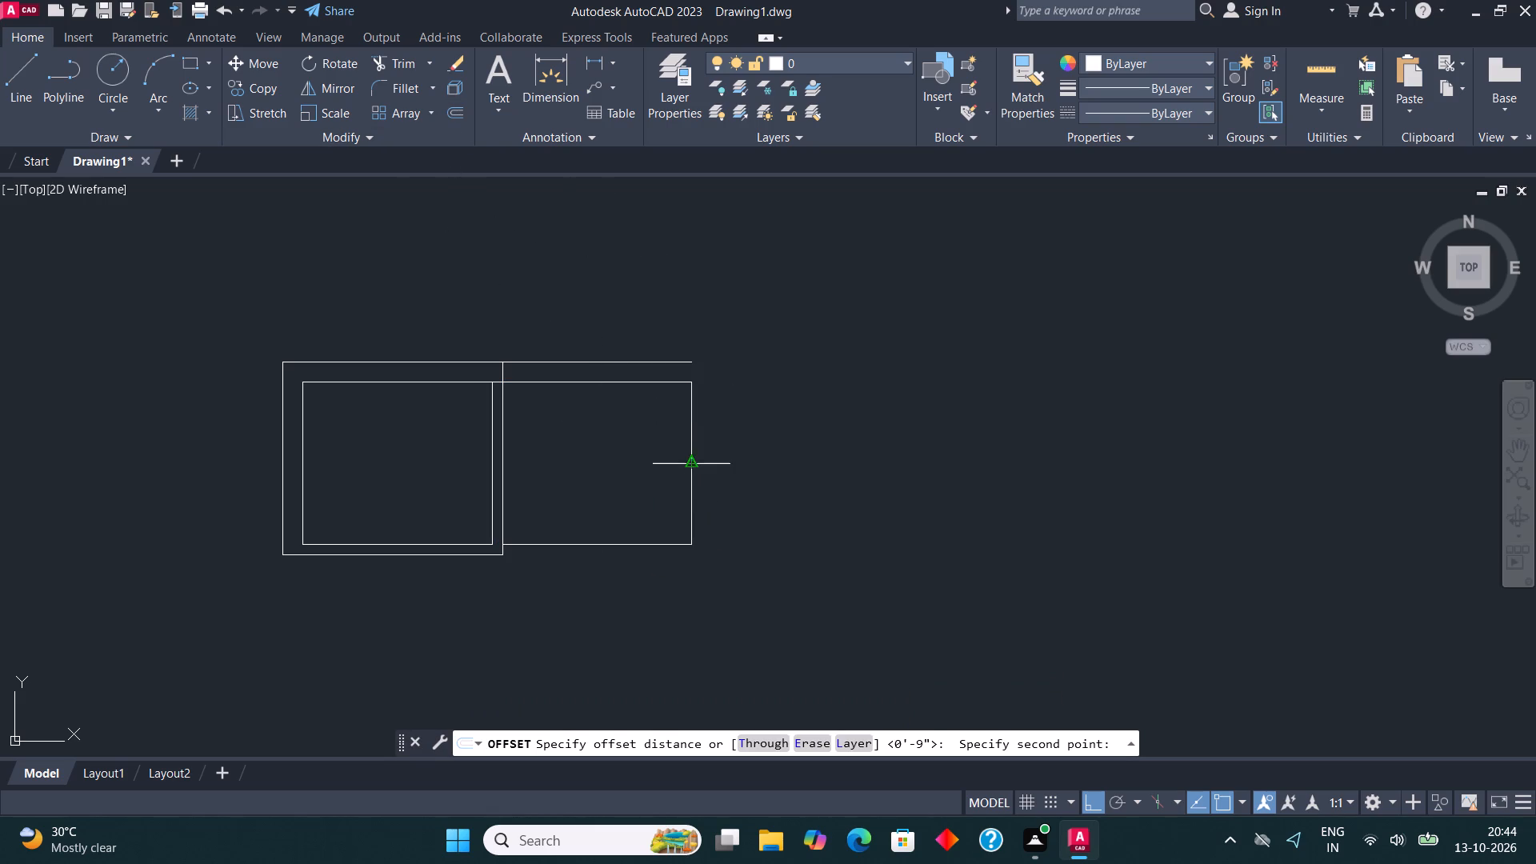
text(4.5")
key(Return)
click(694, 466)
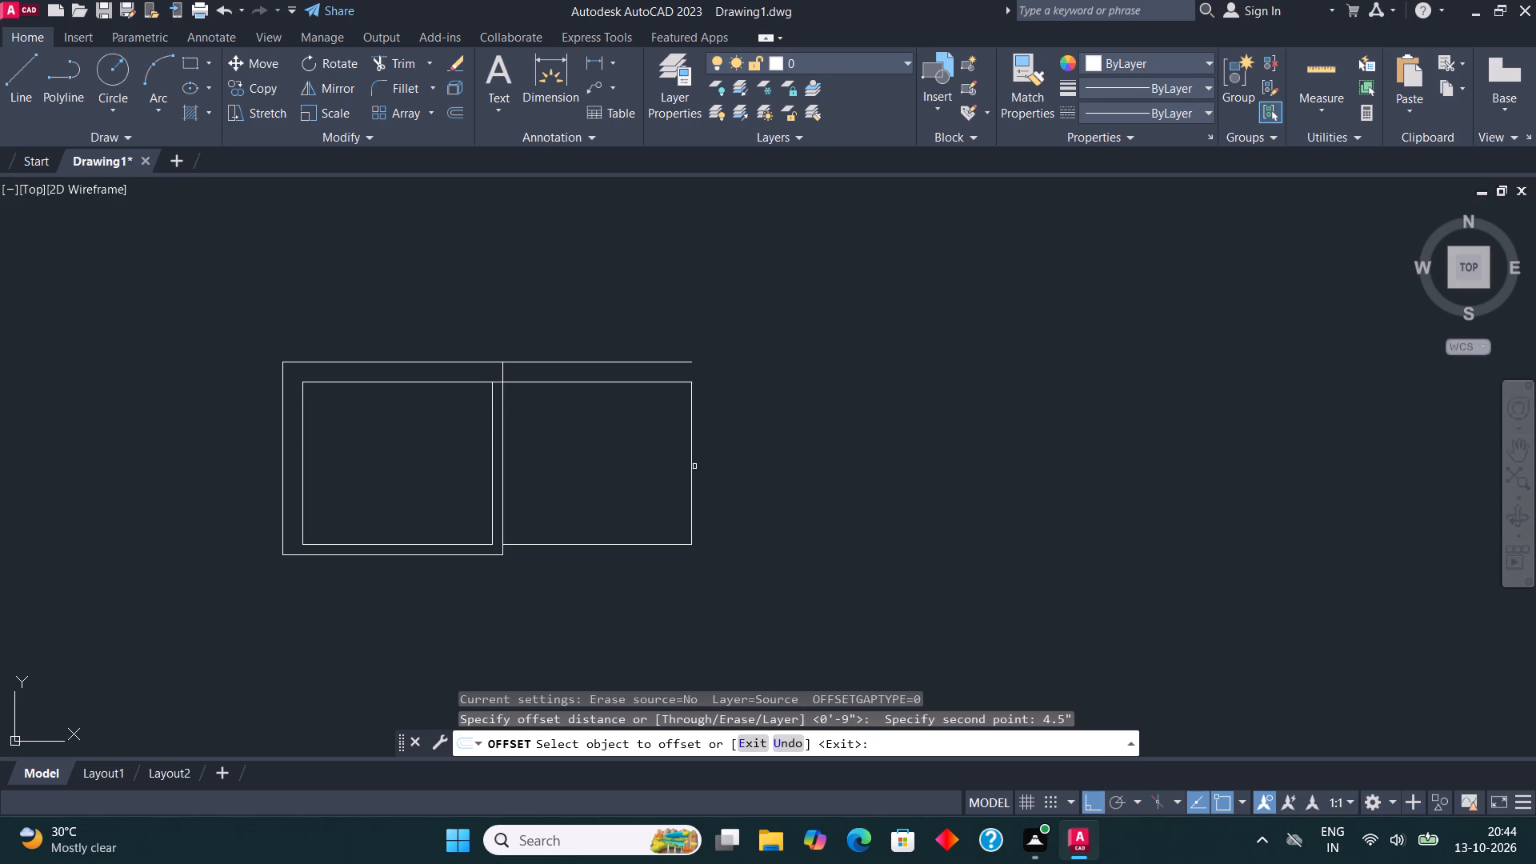
click(744, 469)
click(623, 546)
click(631, 570)
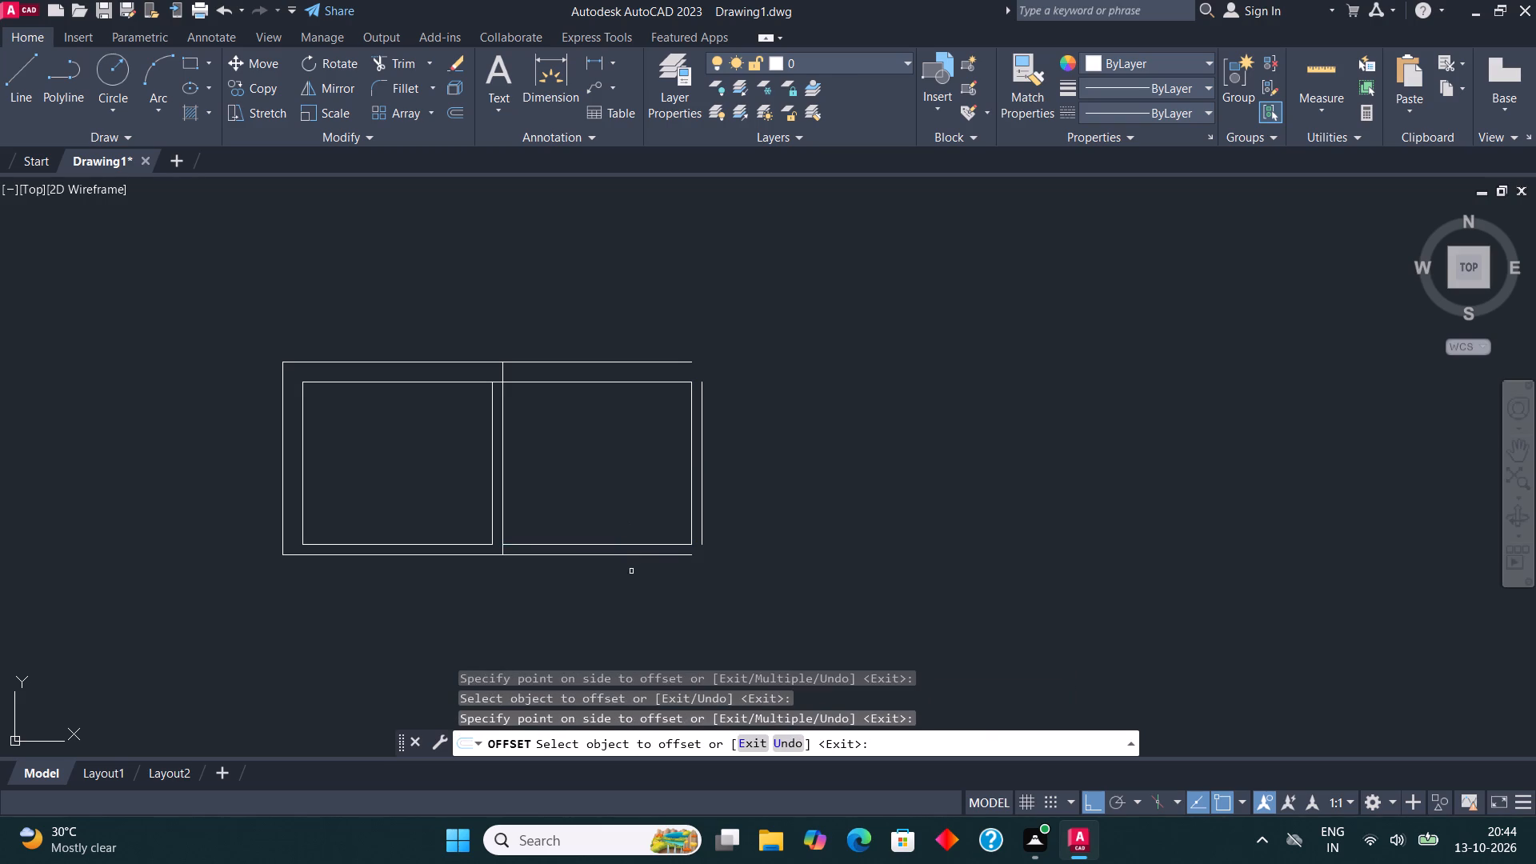
Fillet the second room's outer wall lines into sharp corners at the top right and bottom right.
click(391, 85)
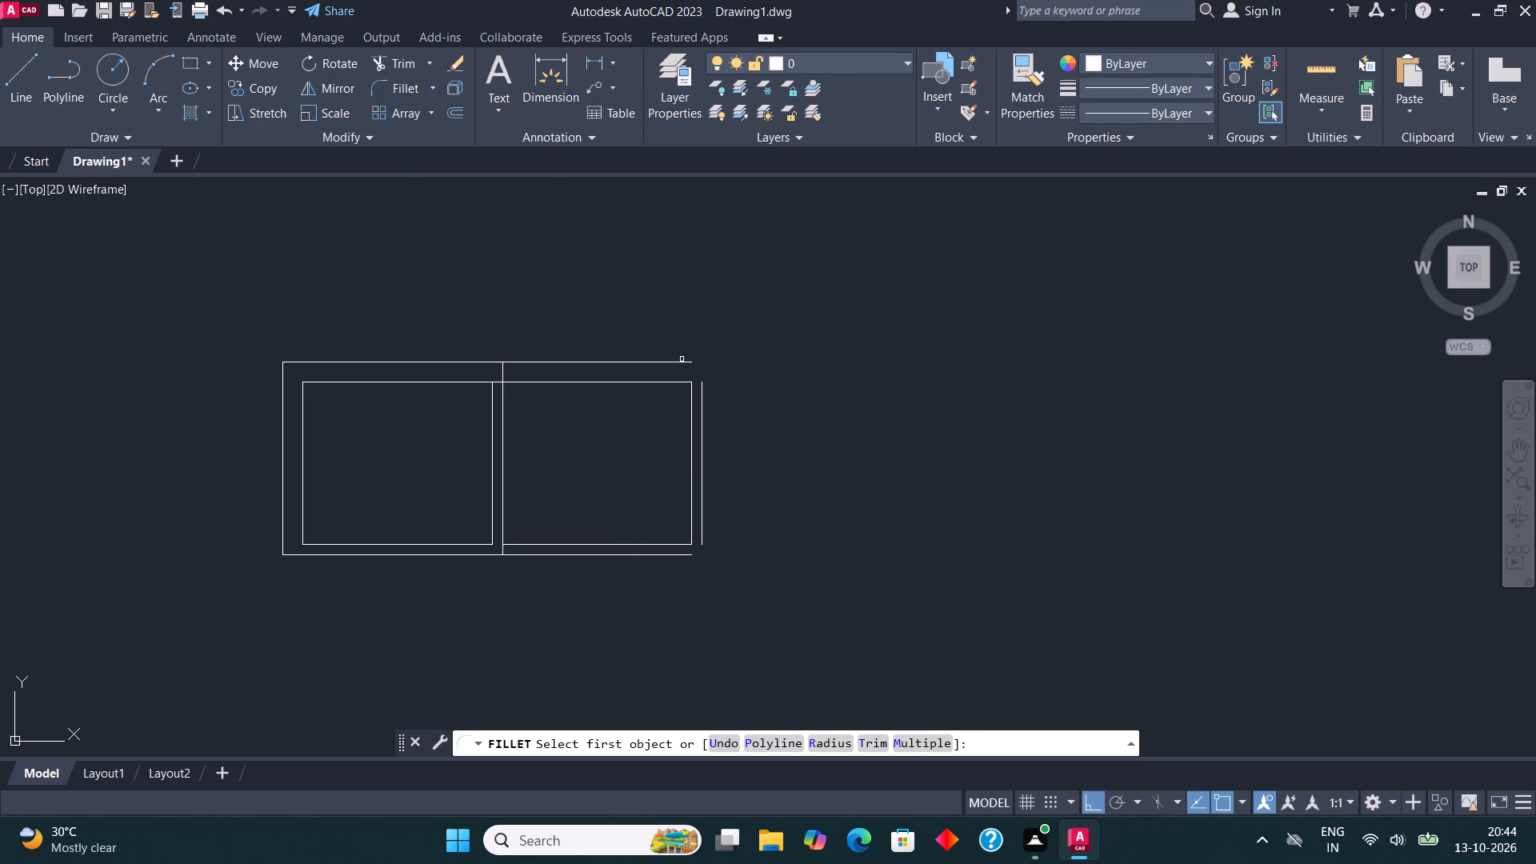
click(682, 359)
click(701, 390)
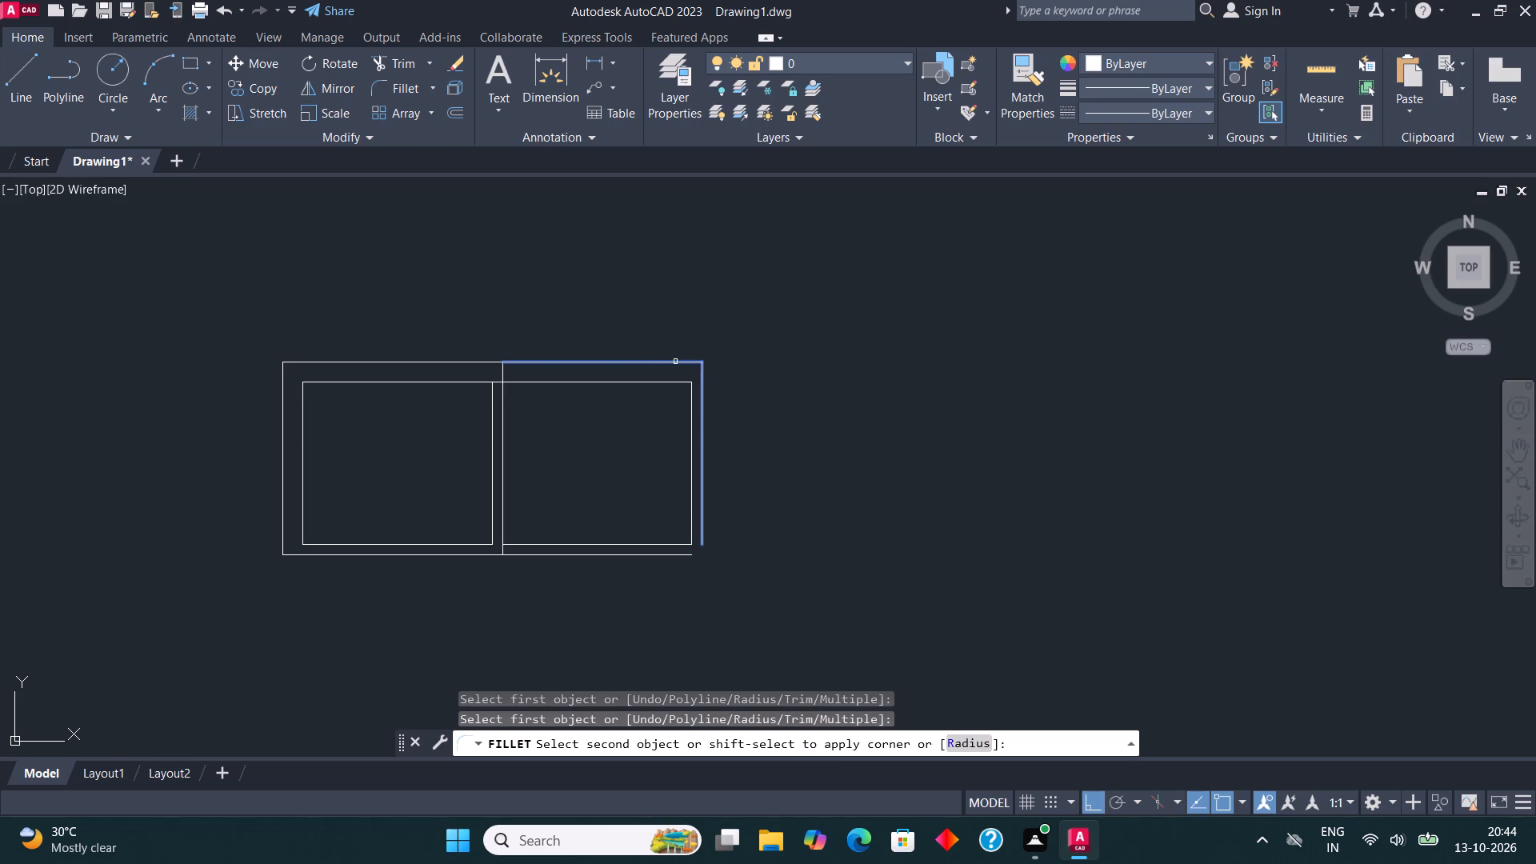
click(677, 362)
click(407, 93)
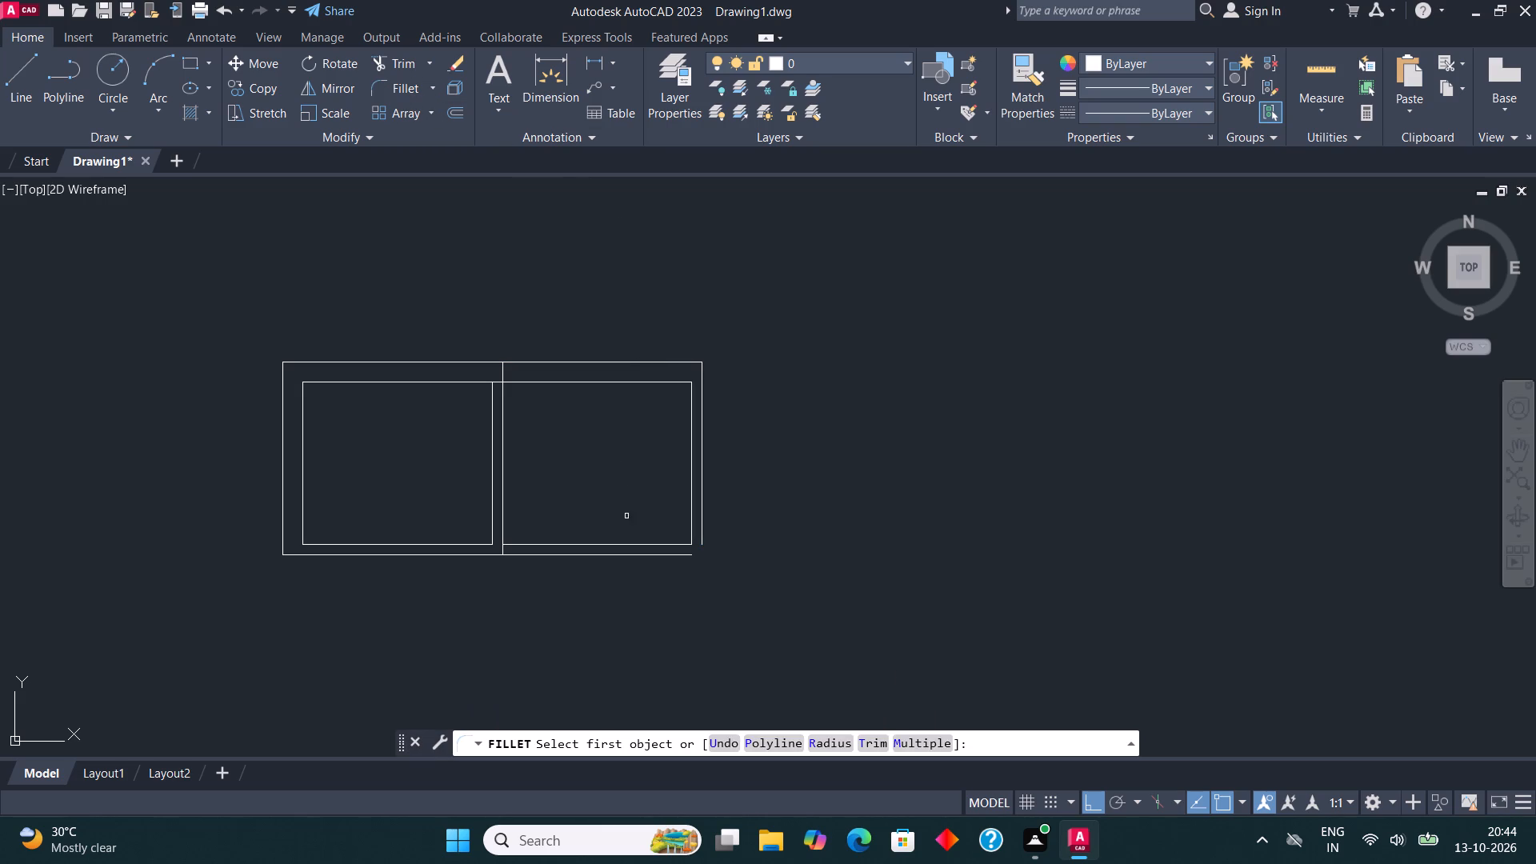
click(642, 554)
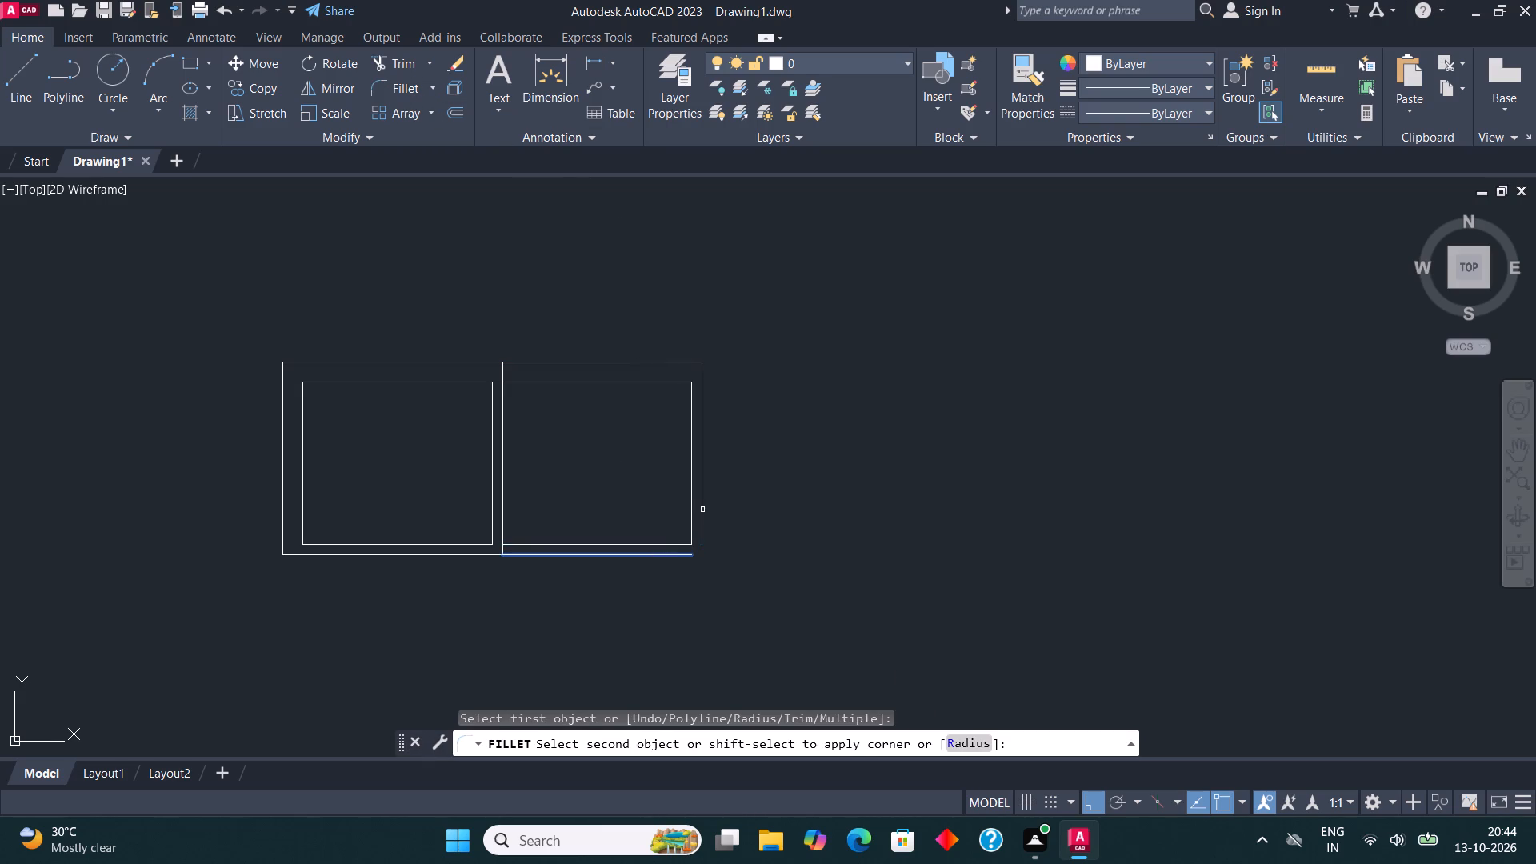
click(702, 508)
Draw a room below the first from its inner bottom-left corner across the wall: 5' down, 7' right, and back up to the wall.
scroll(654, 494, down, 1)
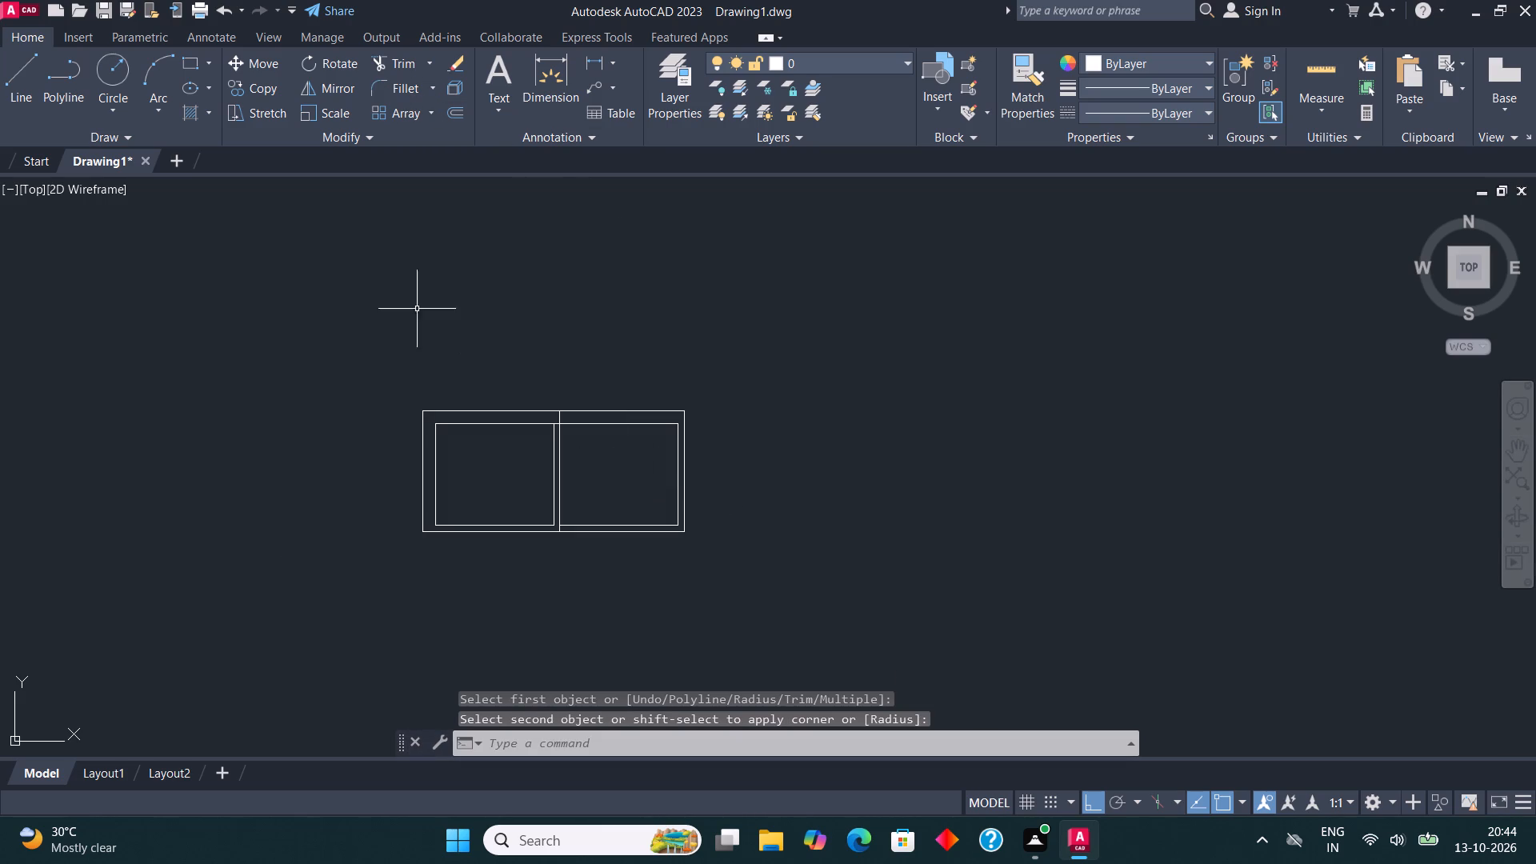
click(25, 75)
middle_drag(573, 445, 578, 375)
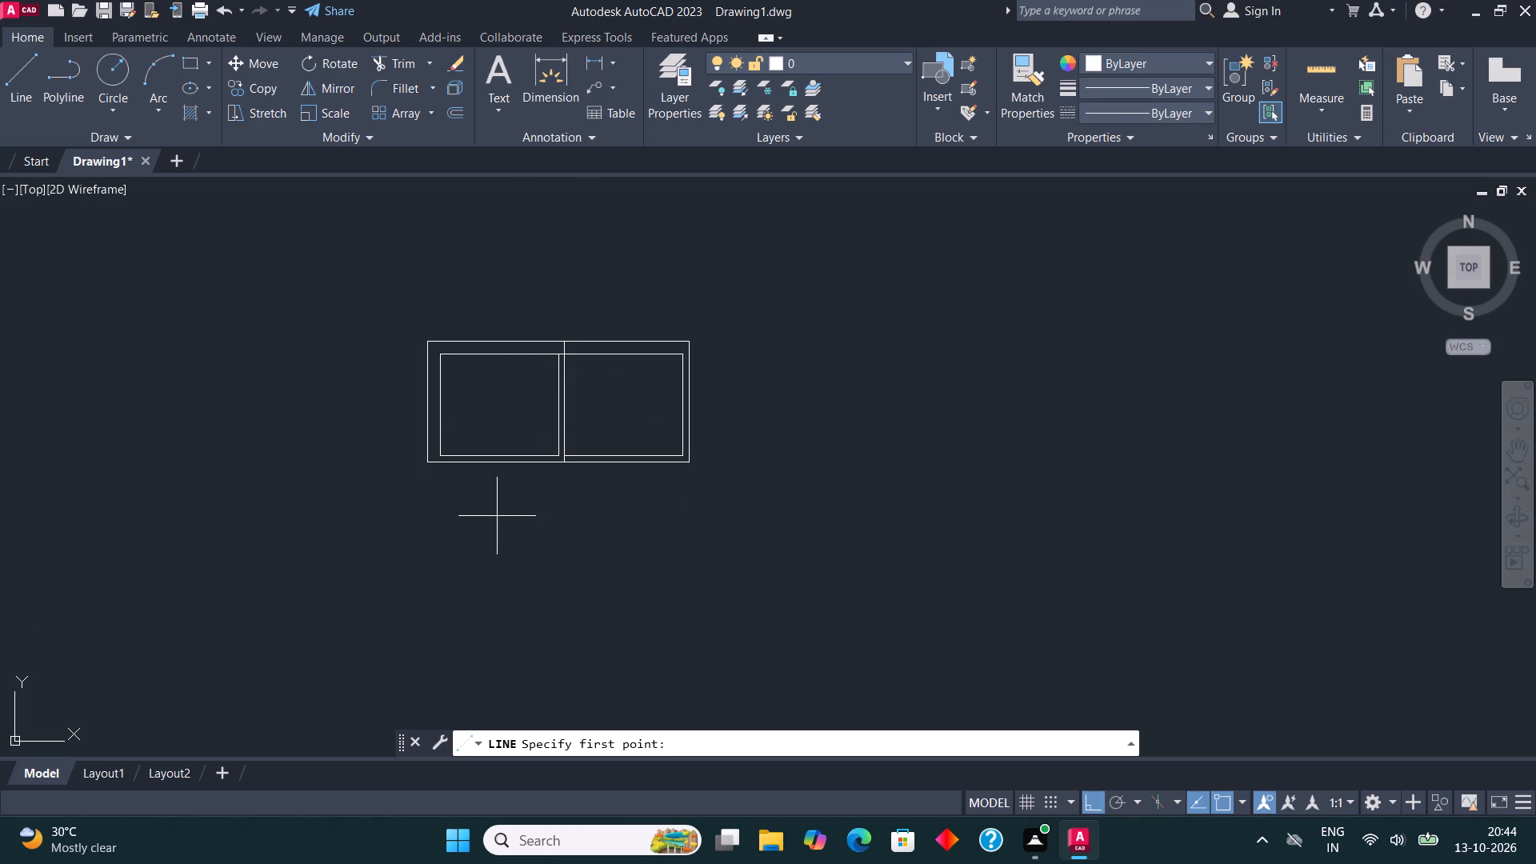
scroll(447, 477, up, 2)
click(428, 434)
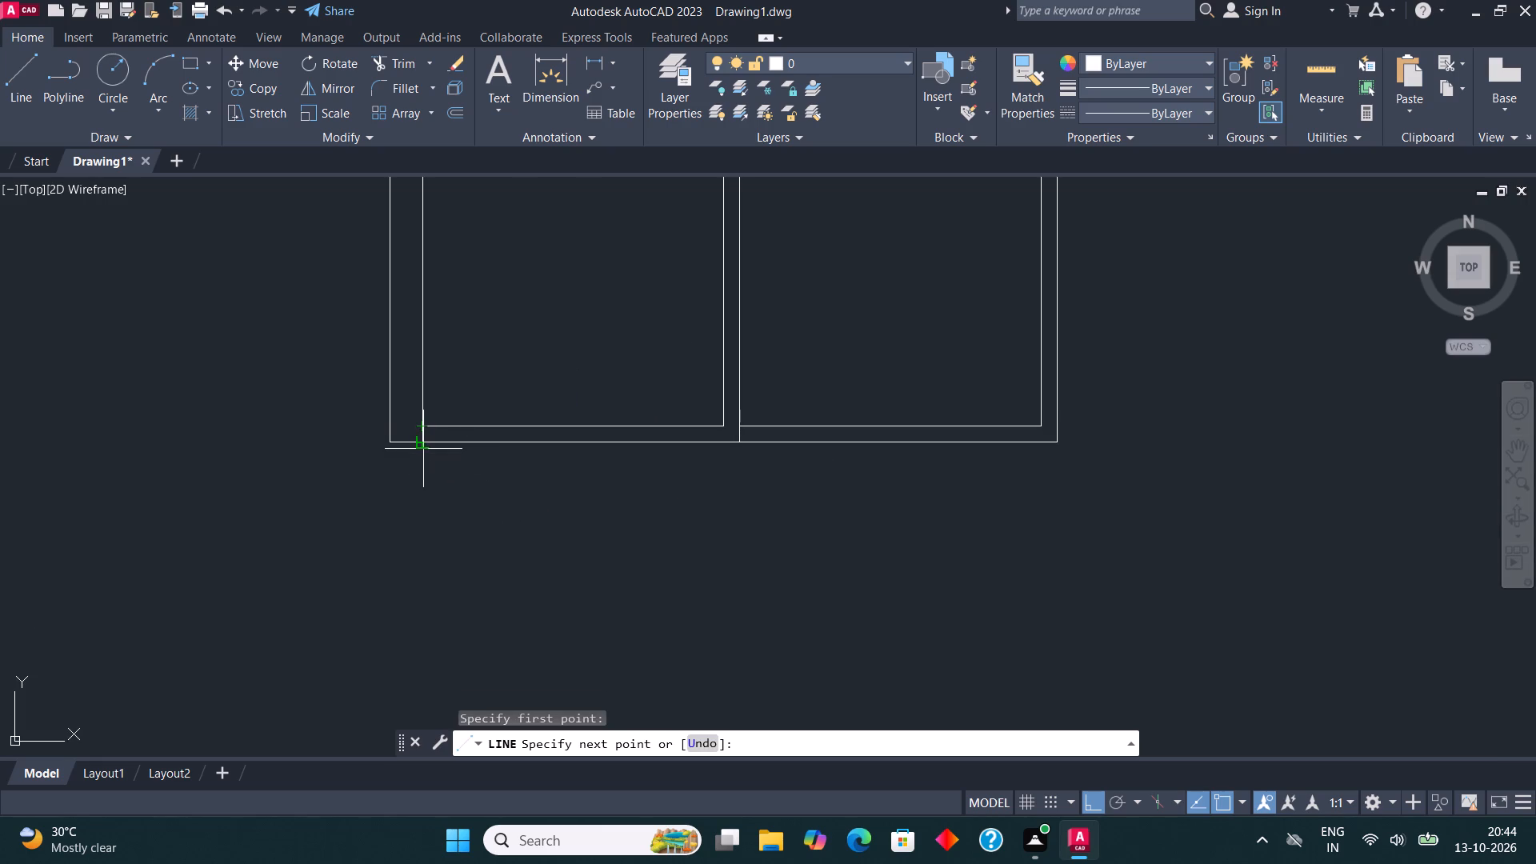
click(423, 449)
text(5')
key(Return)
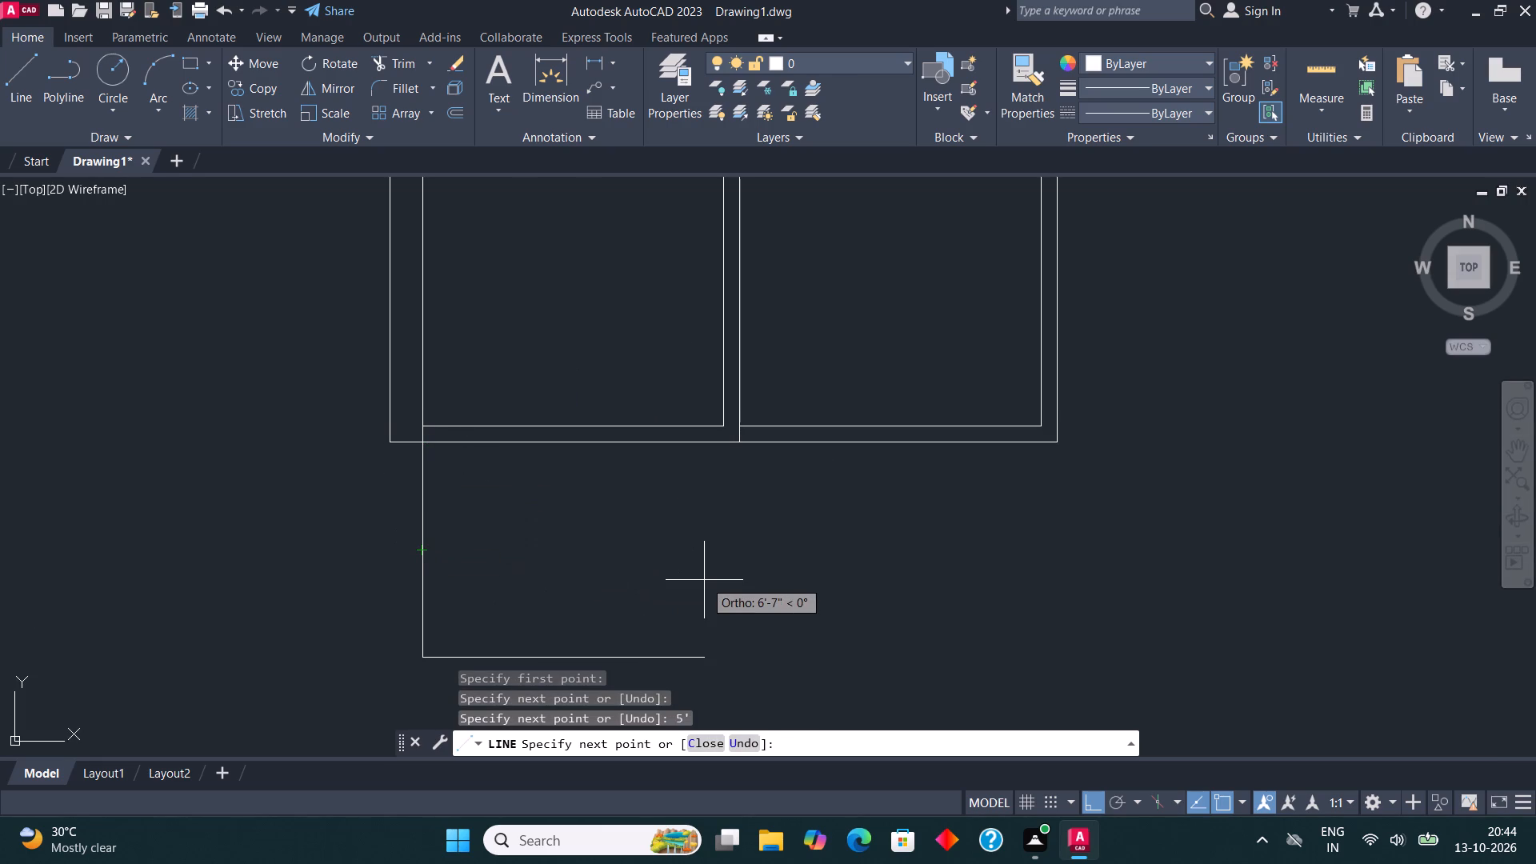
text(7')
key(Return)
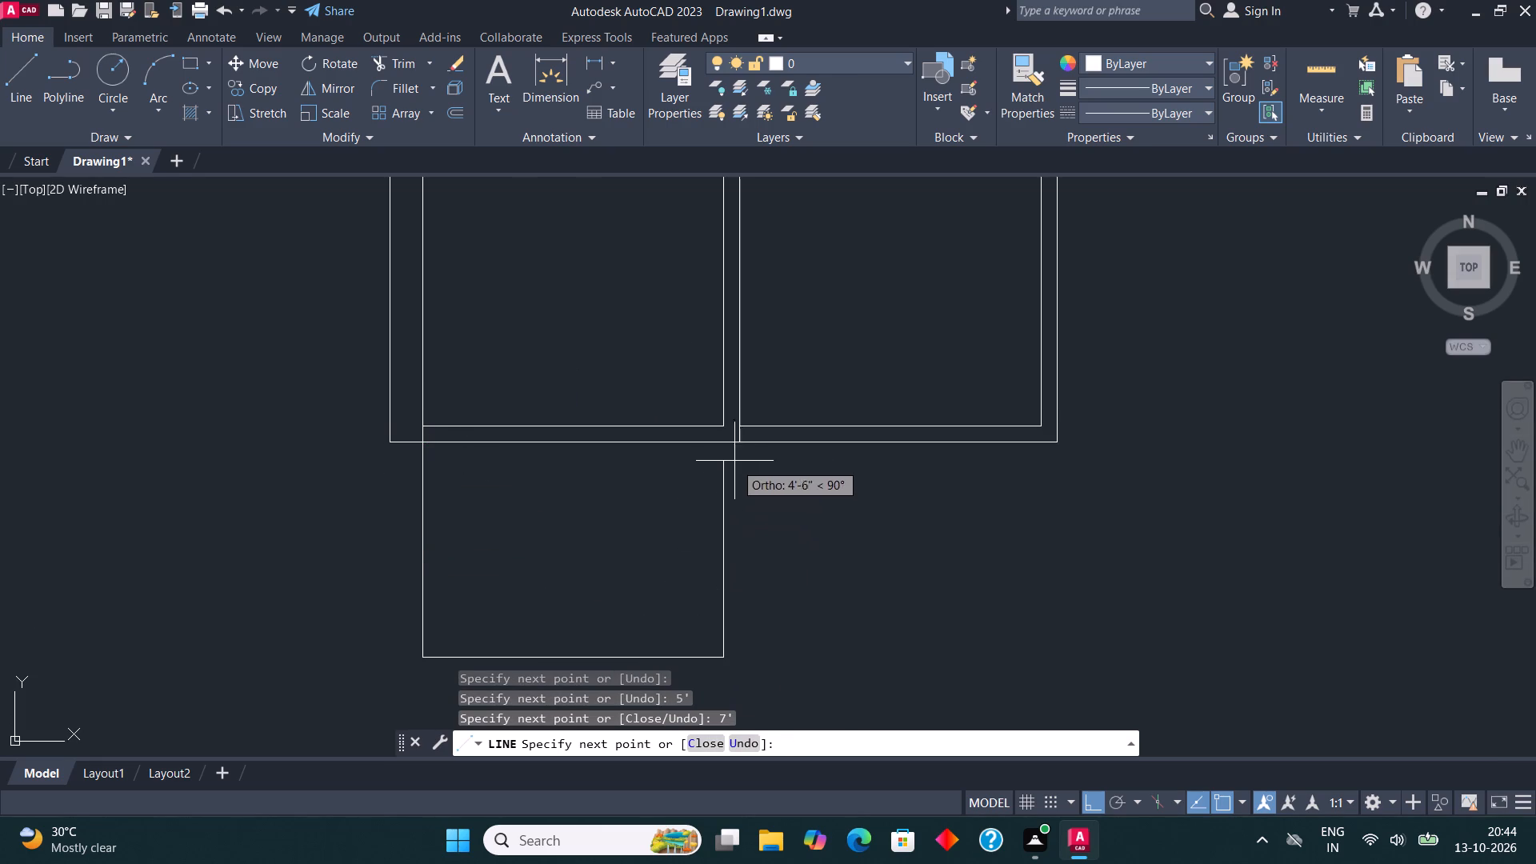
click(725, 446)
middle_drag(729, 458, 684, 389)
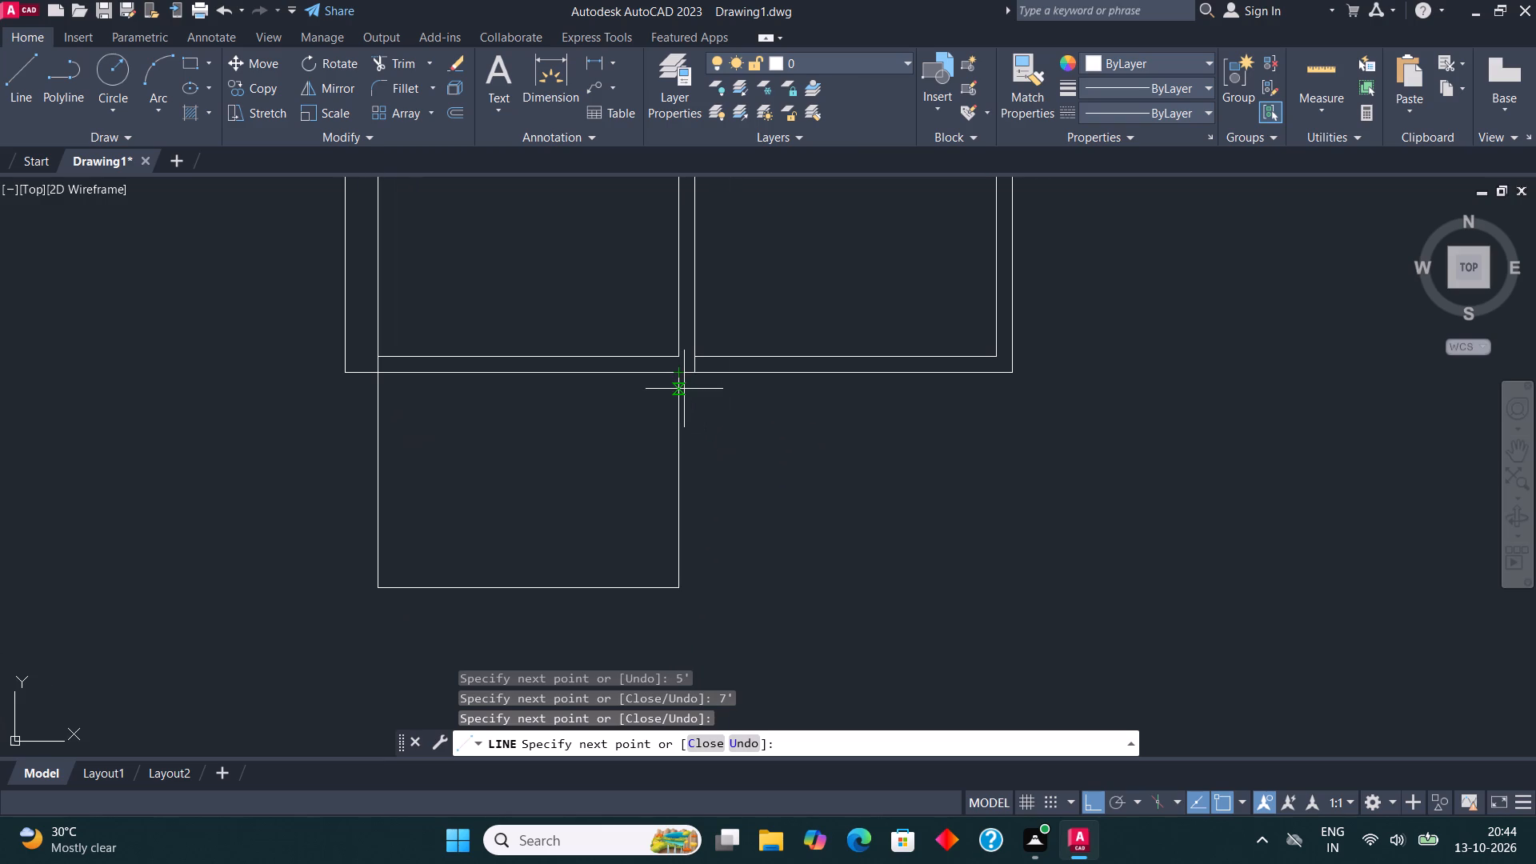
key(Escape)
middle_drag(712, 520, 720, 472)
Offset the lower room's left line 9" outward.
drag(732, 578, 729, 570)
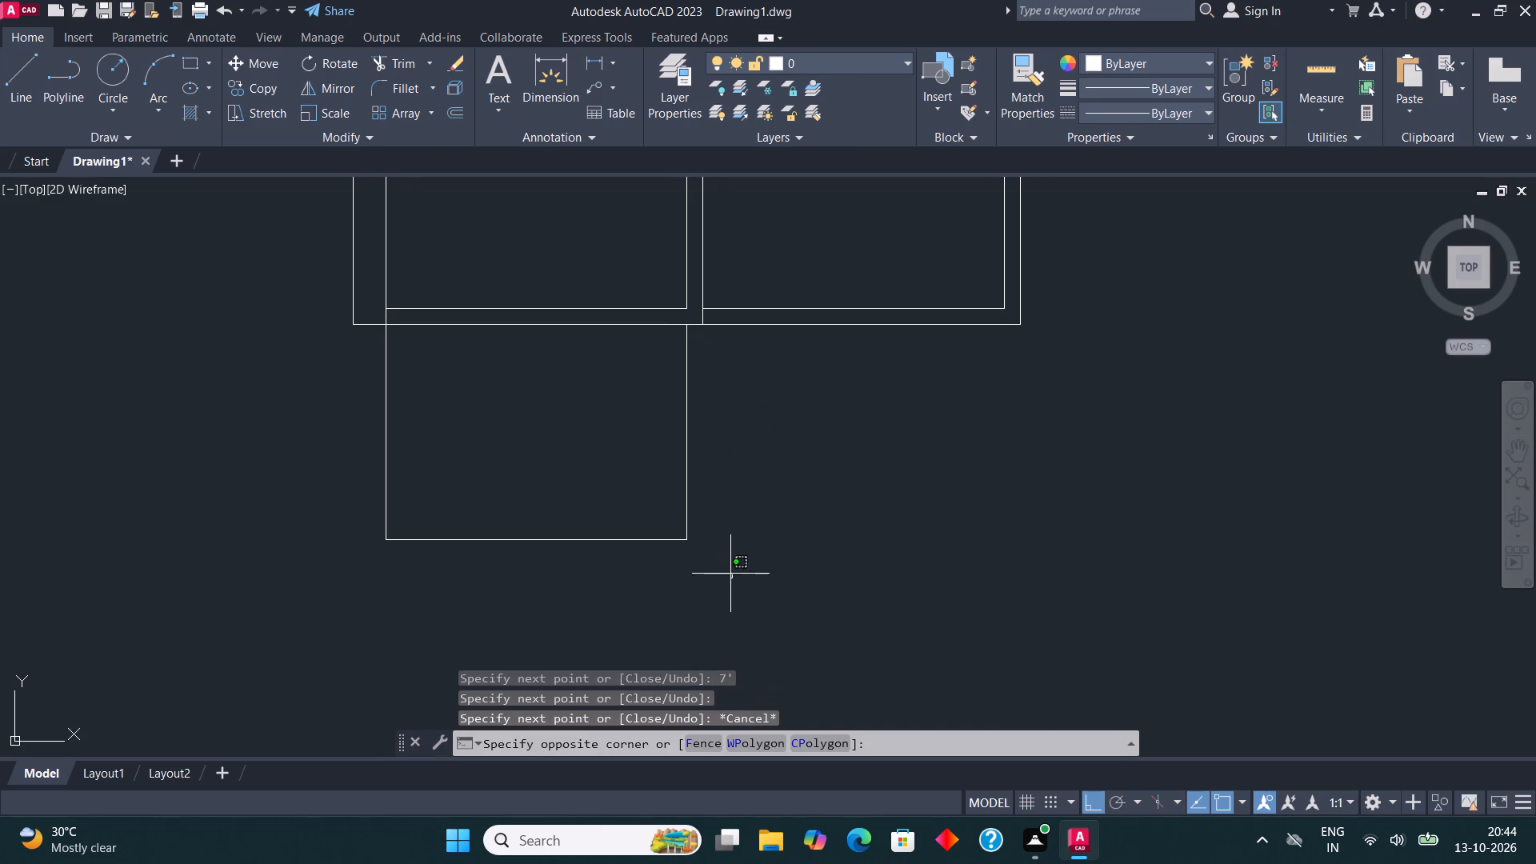
click(254, 379)
click(451, 121)
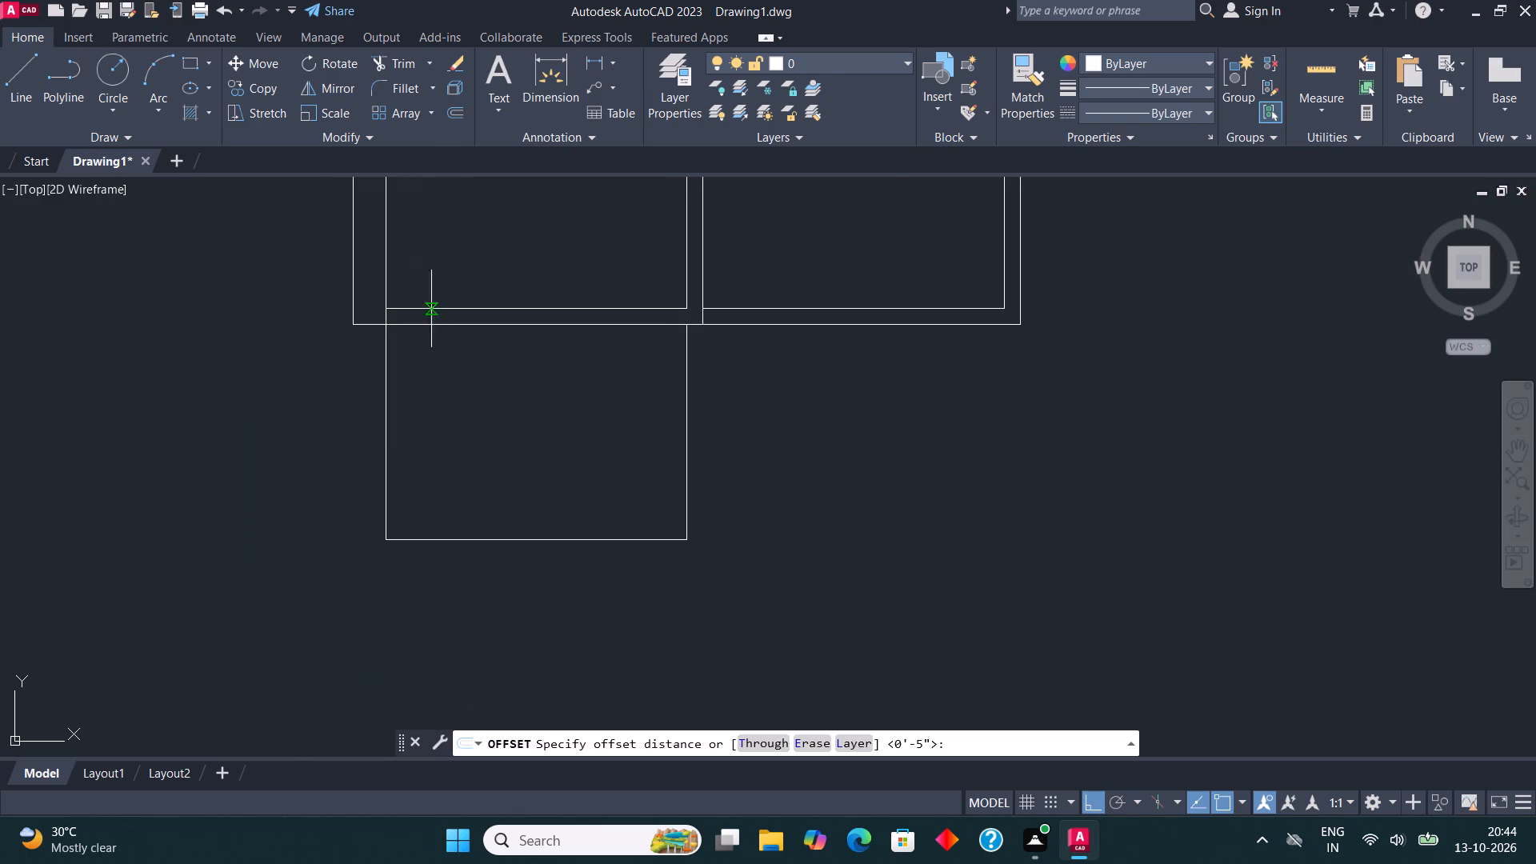
click(386, 426)
text(9")
key(Return)
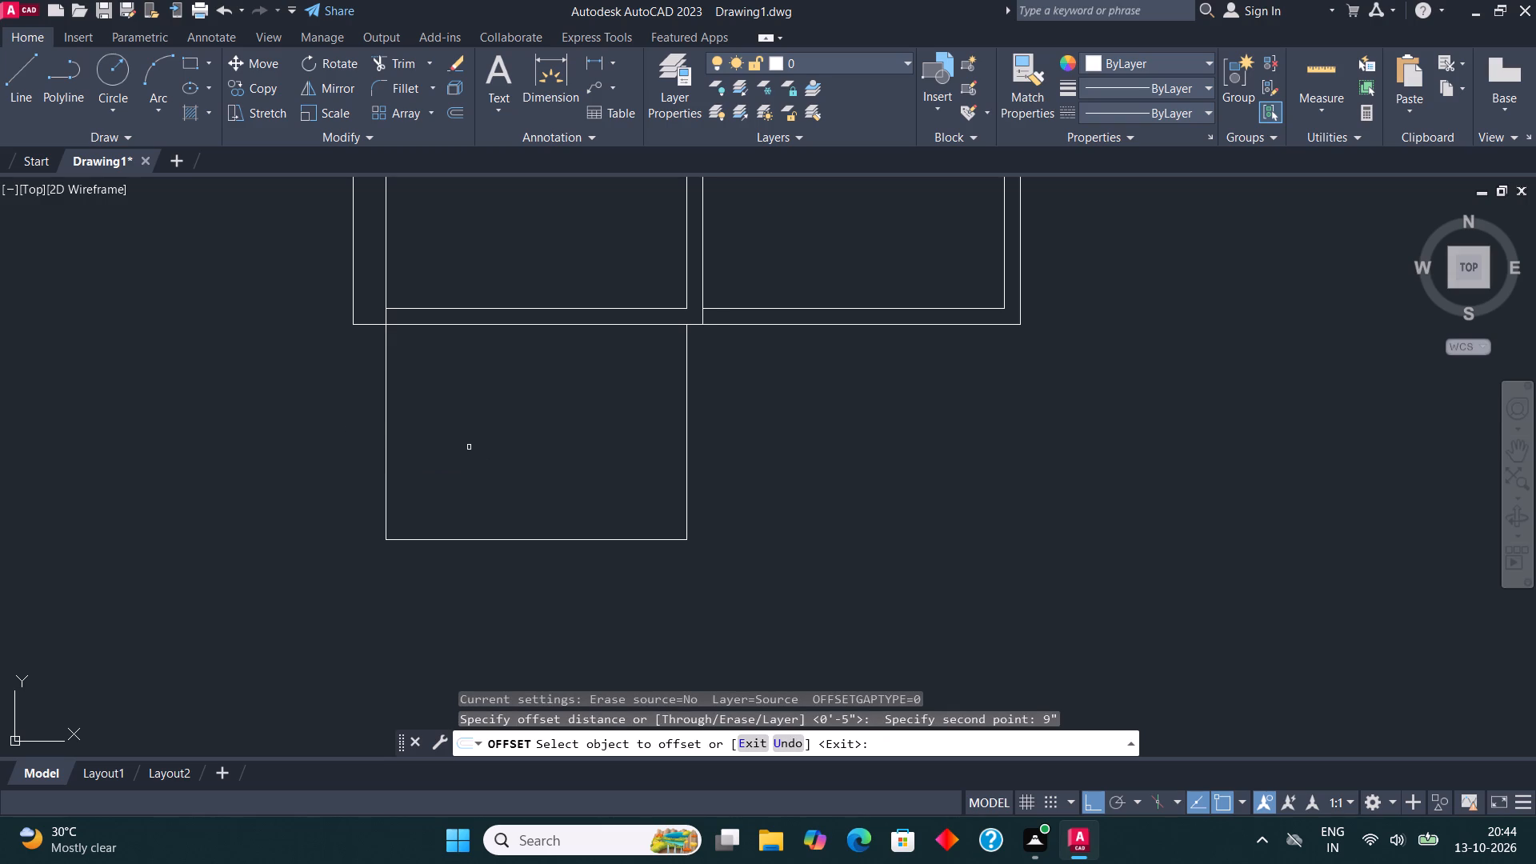
click(388, 451)
click(348, 438)
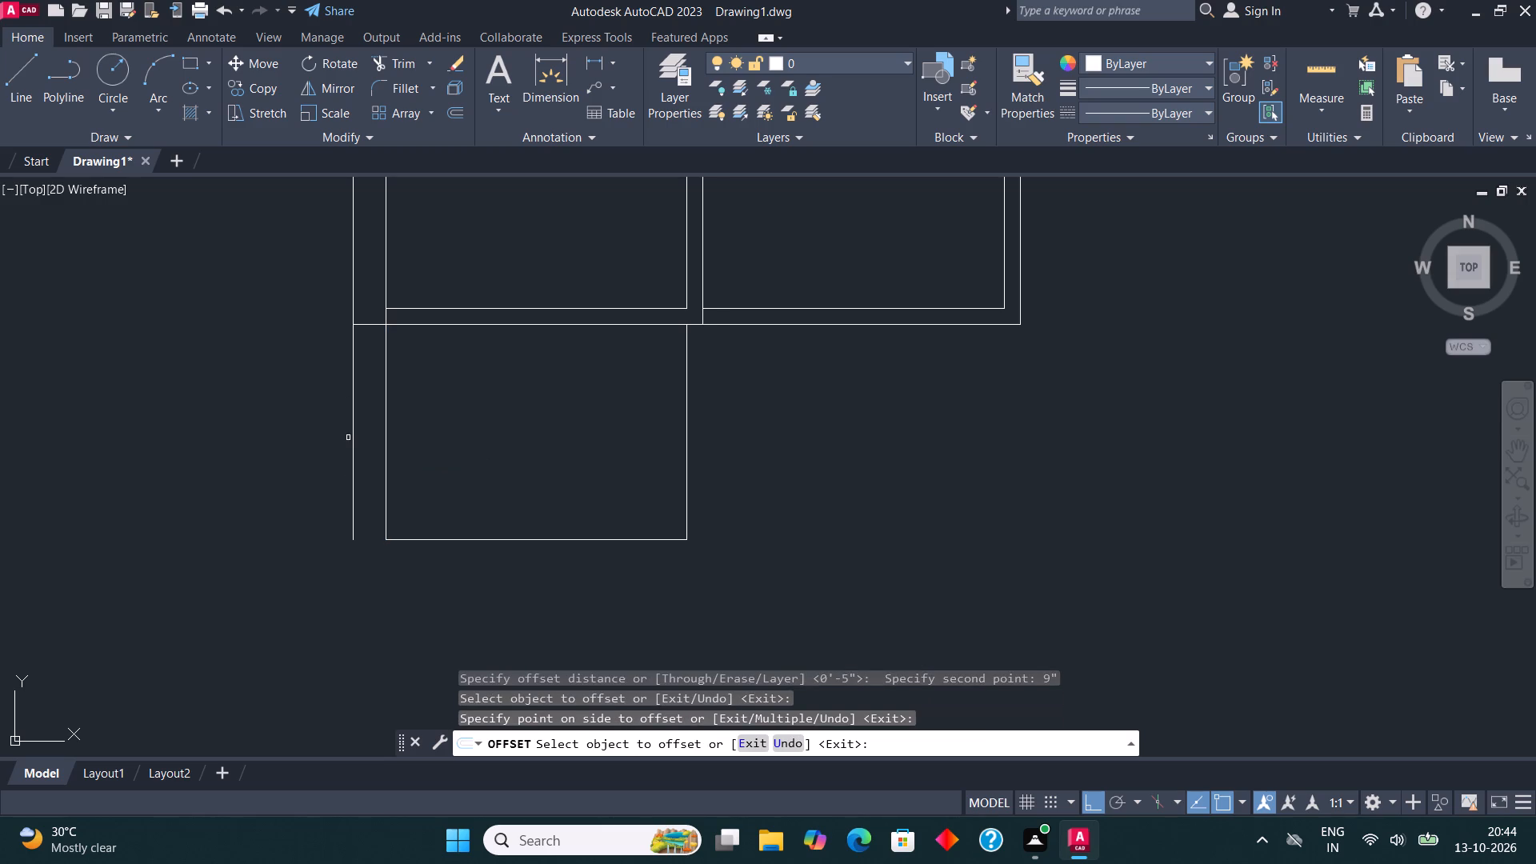
key(Escape)
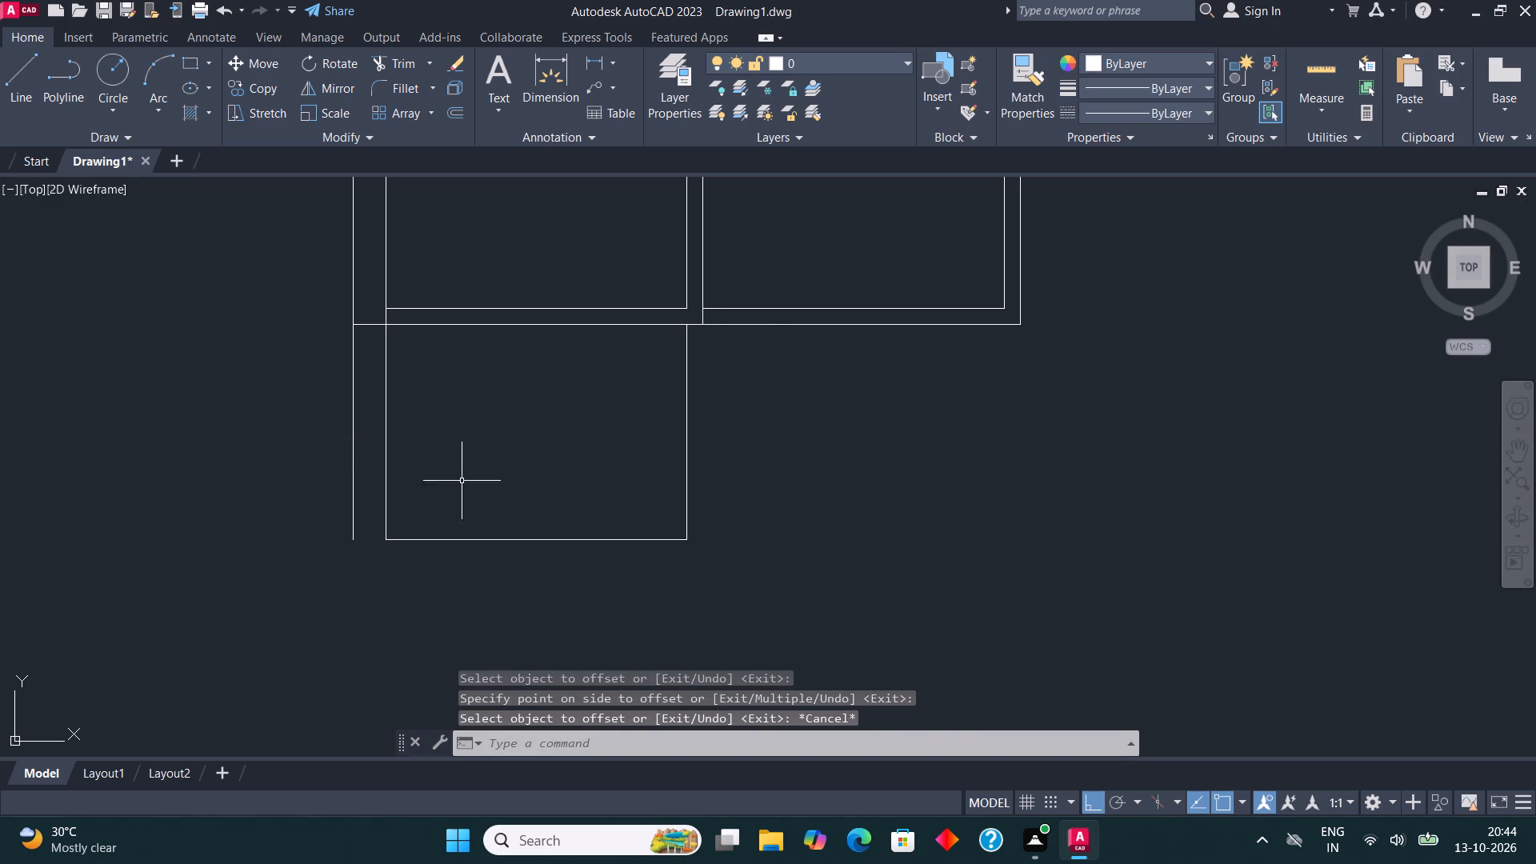
Offset the lower room's right and bottom lines 4.5" outward.
click(605, 574)
click(478, 439)
click(700, 570)
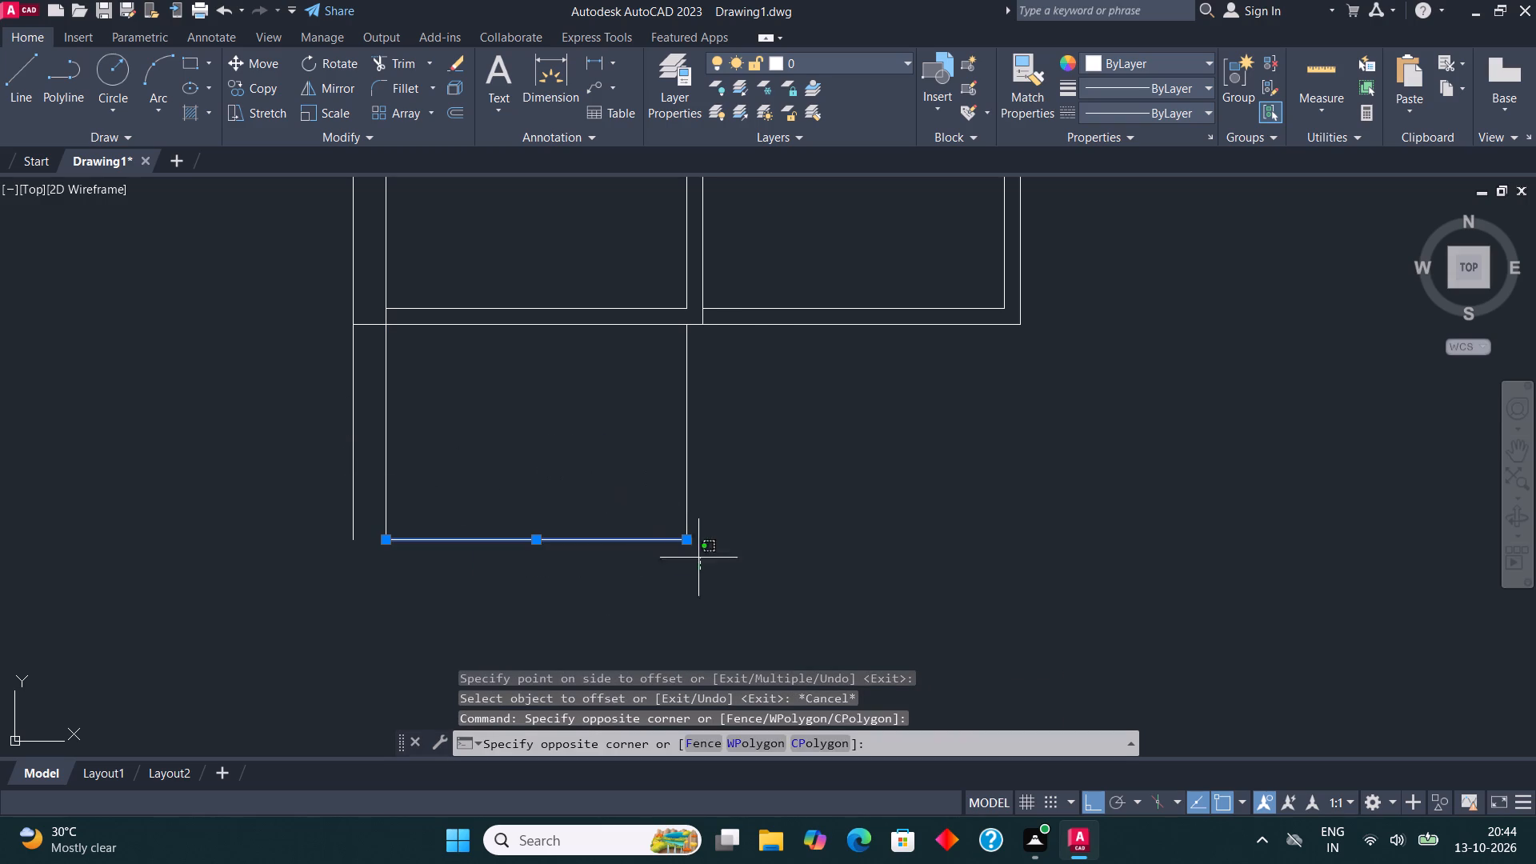
click(595, 418)
click(448, 115)
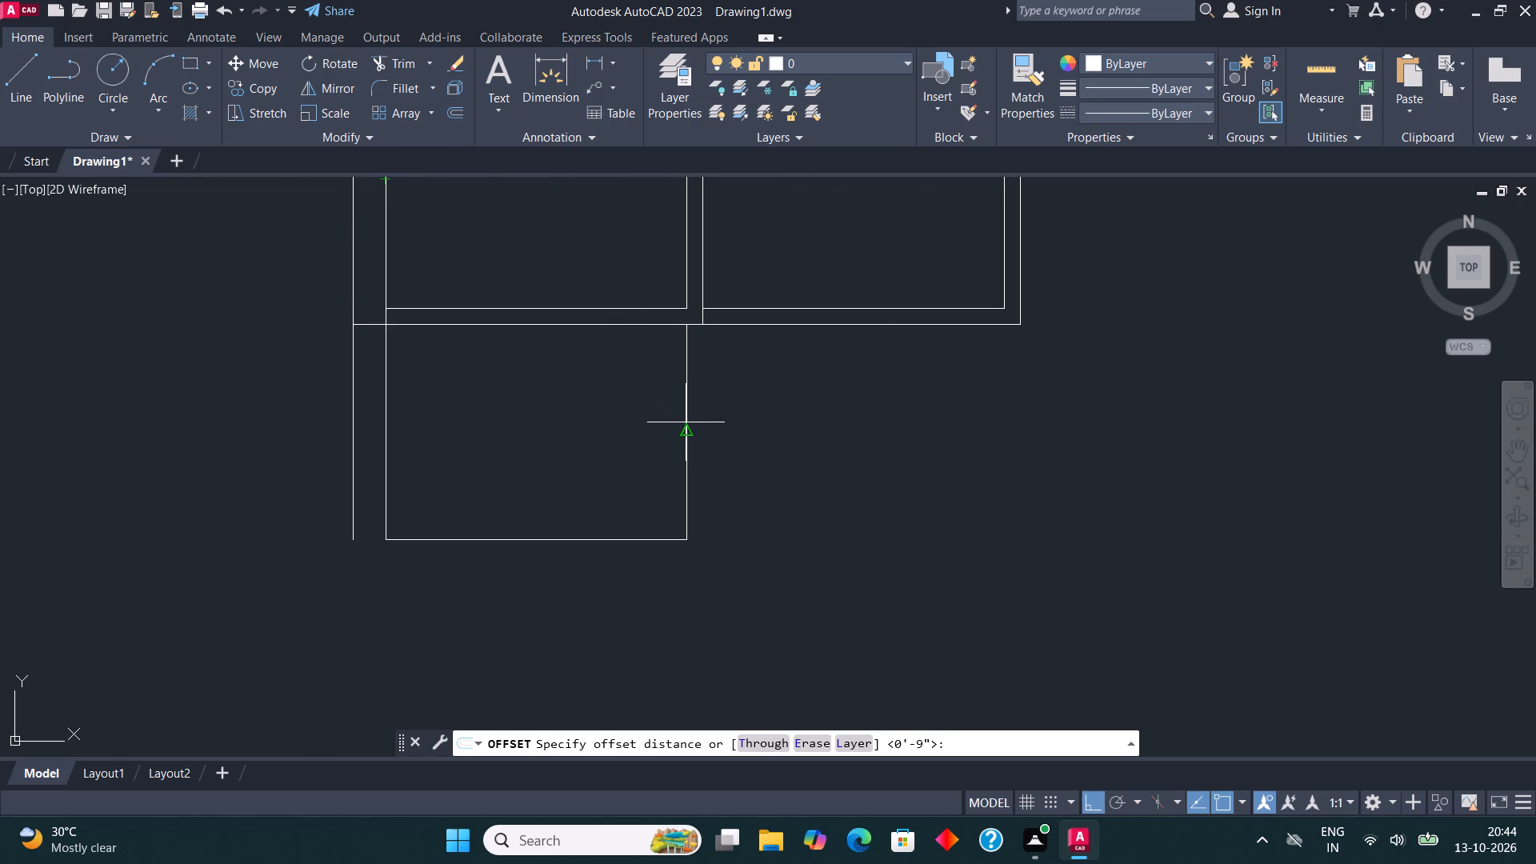
click(687, 424)
text(4.5")
key(Return)
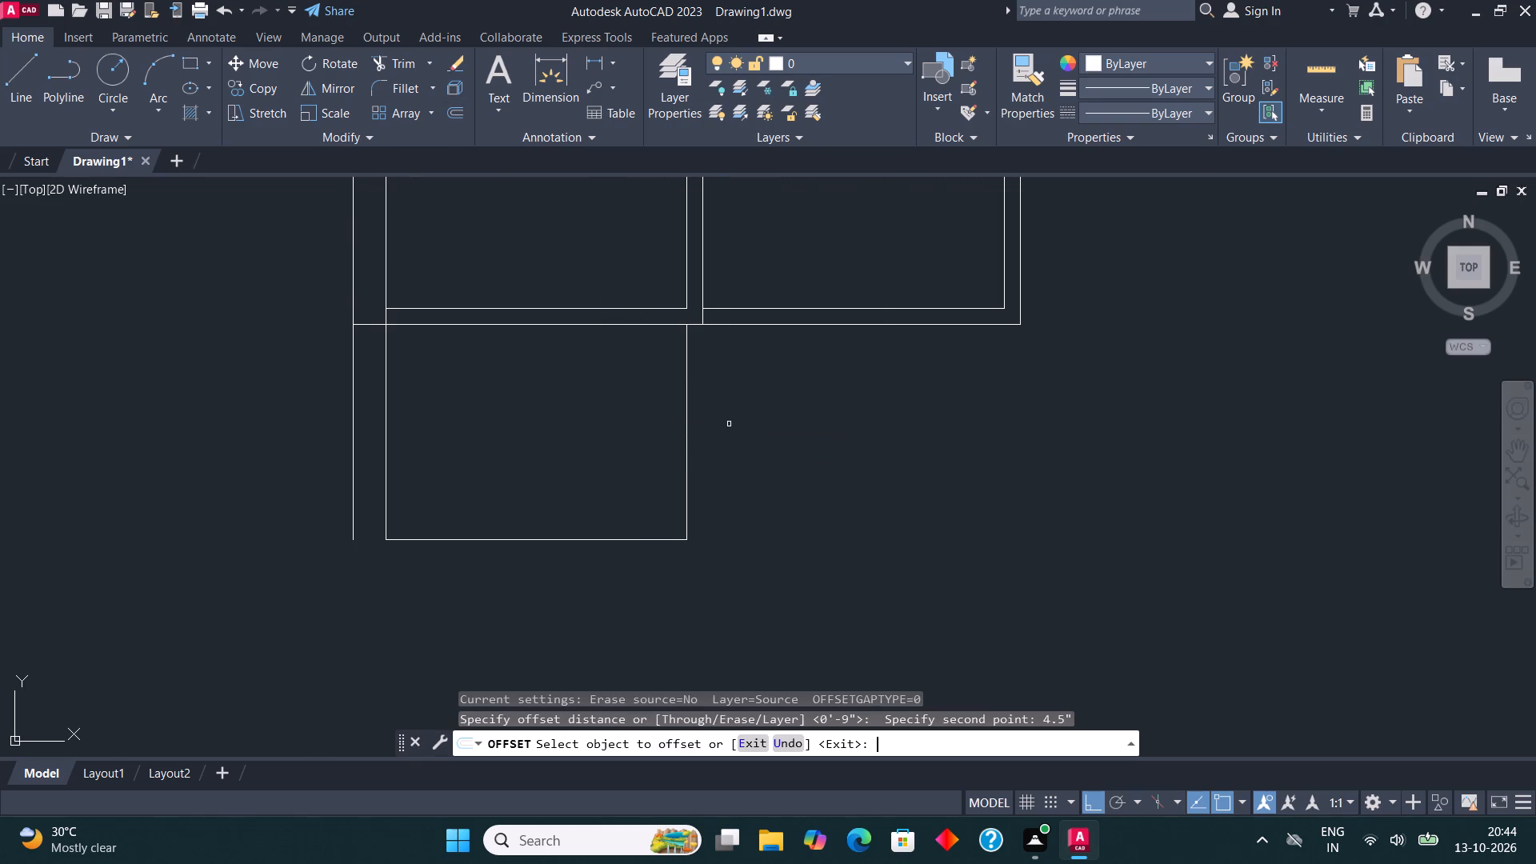
click(687, 414)
click(798, 392)
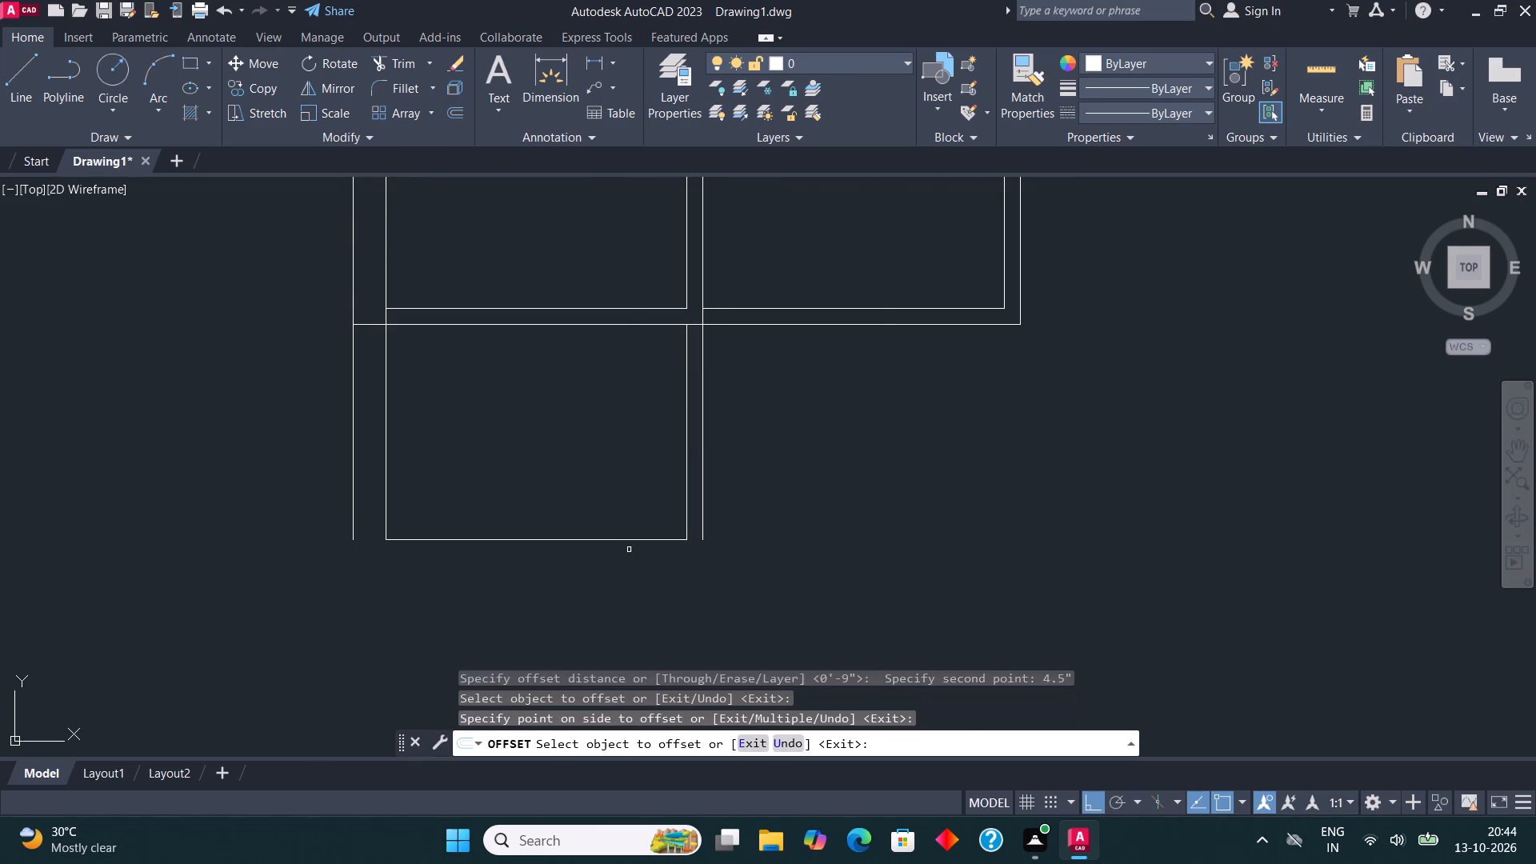
click(611, 538)
click(609, 562)
key(Escape)
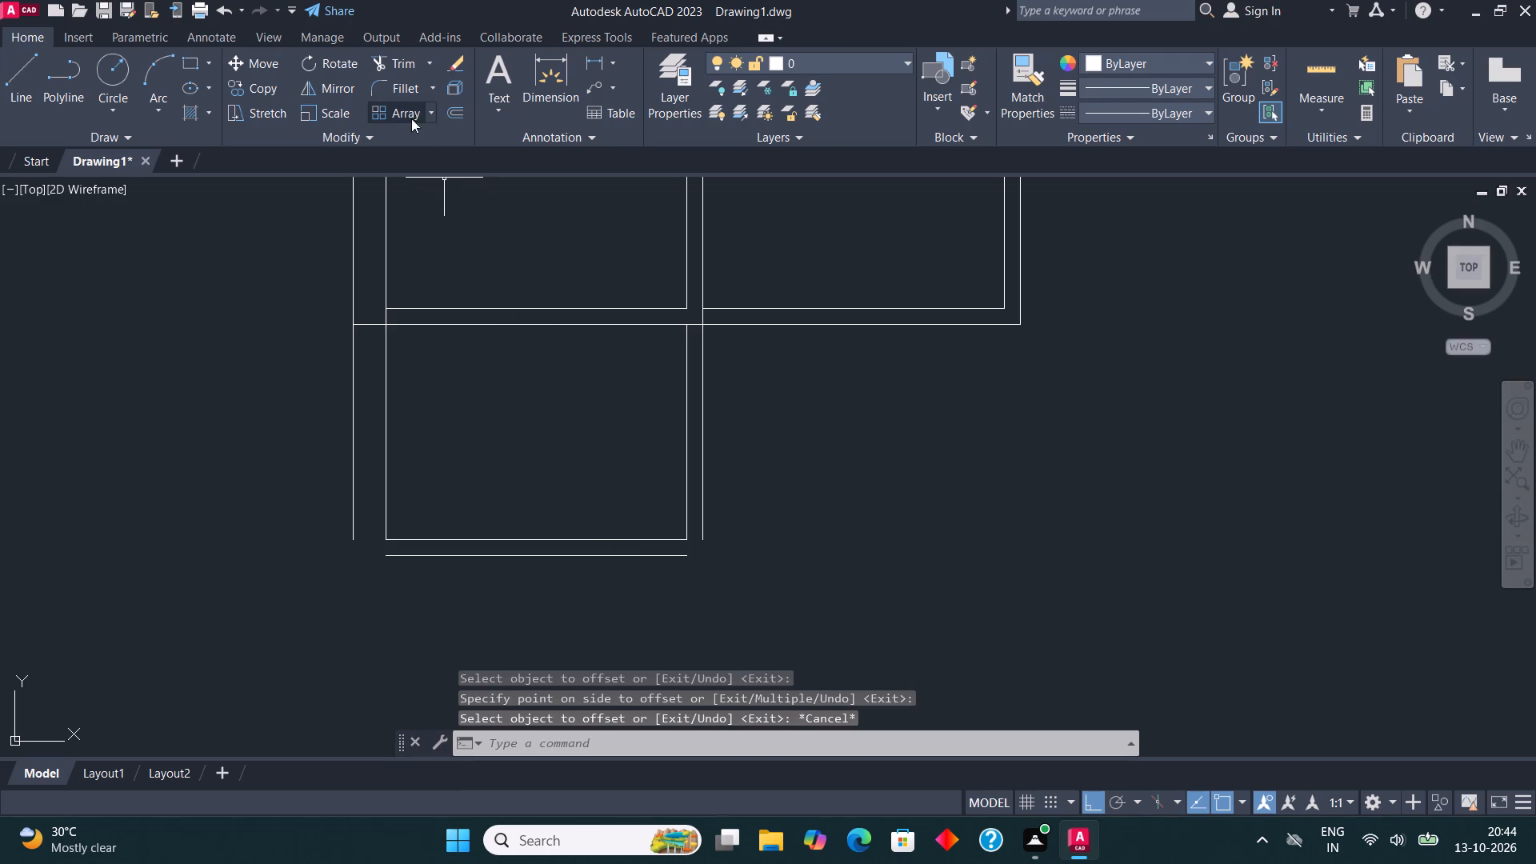
Fillet the lower room's outer wall lines into sharp corners at the bottom left and bottom right.
click(402, 90)
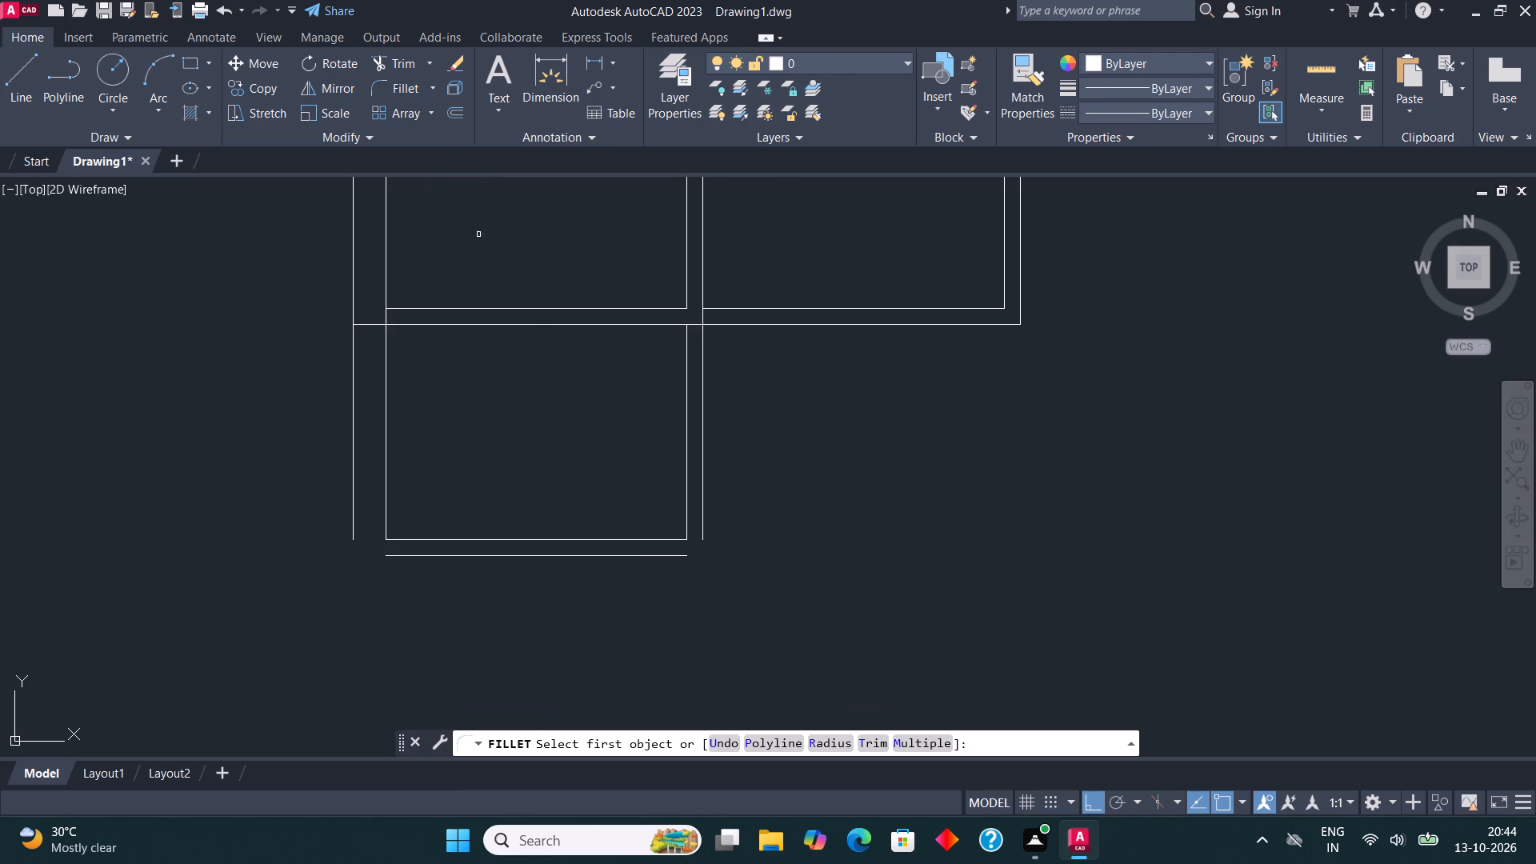
click(354, 454)
click(398, 556)
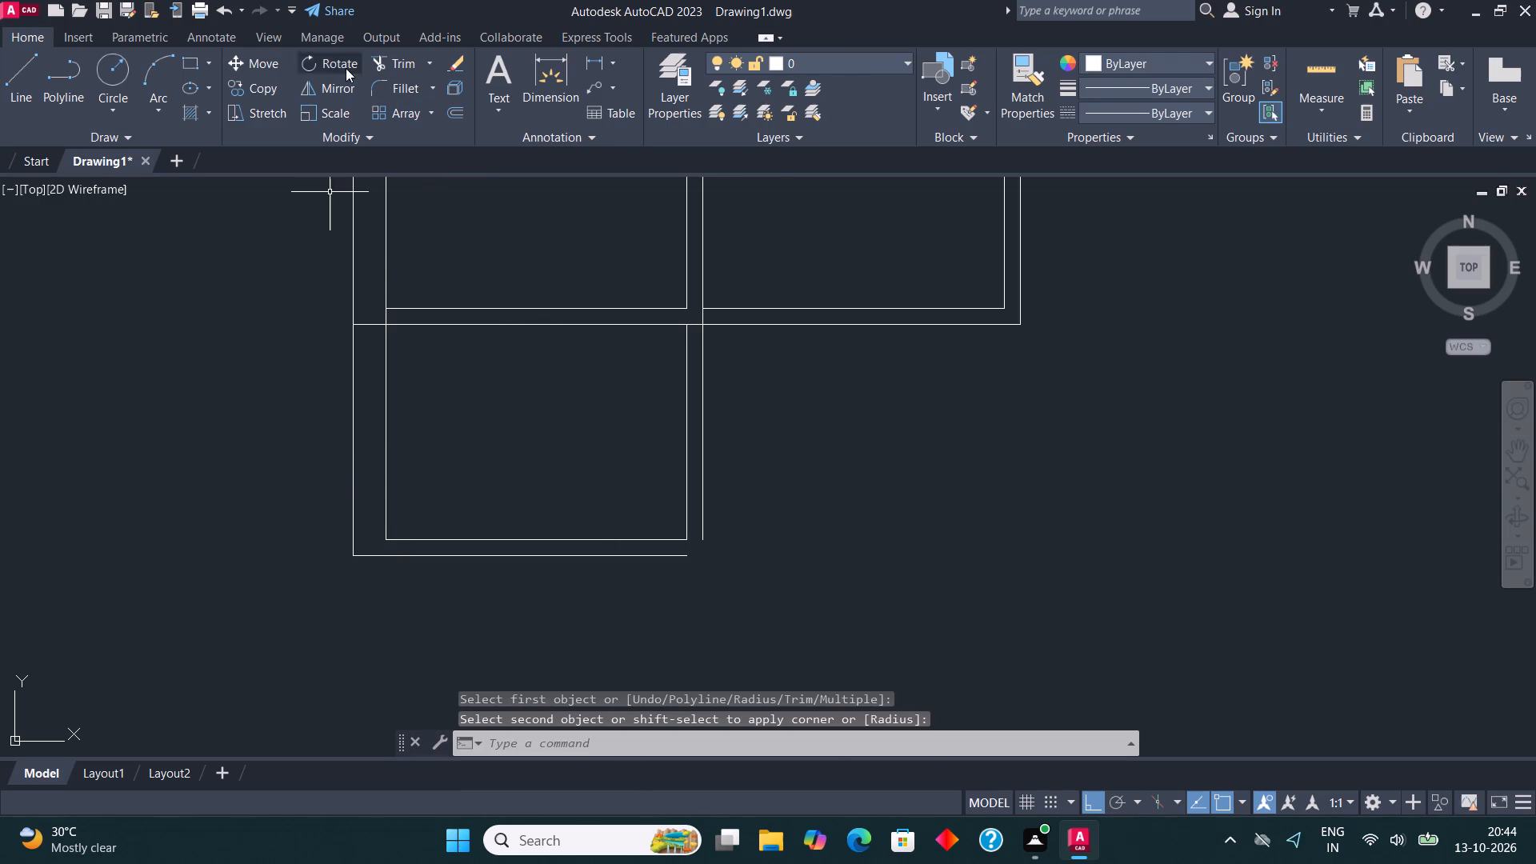
click(397, 85)
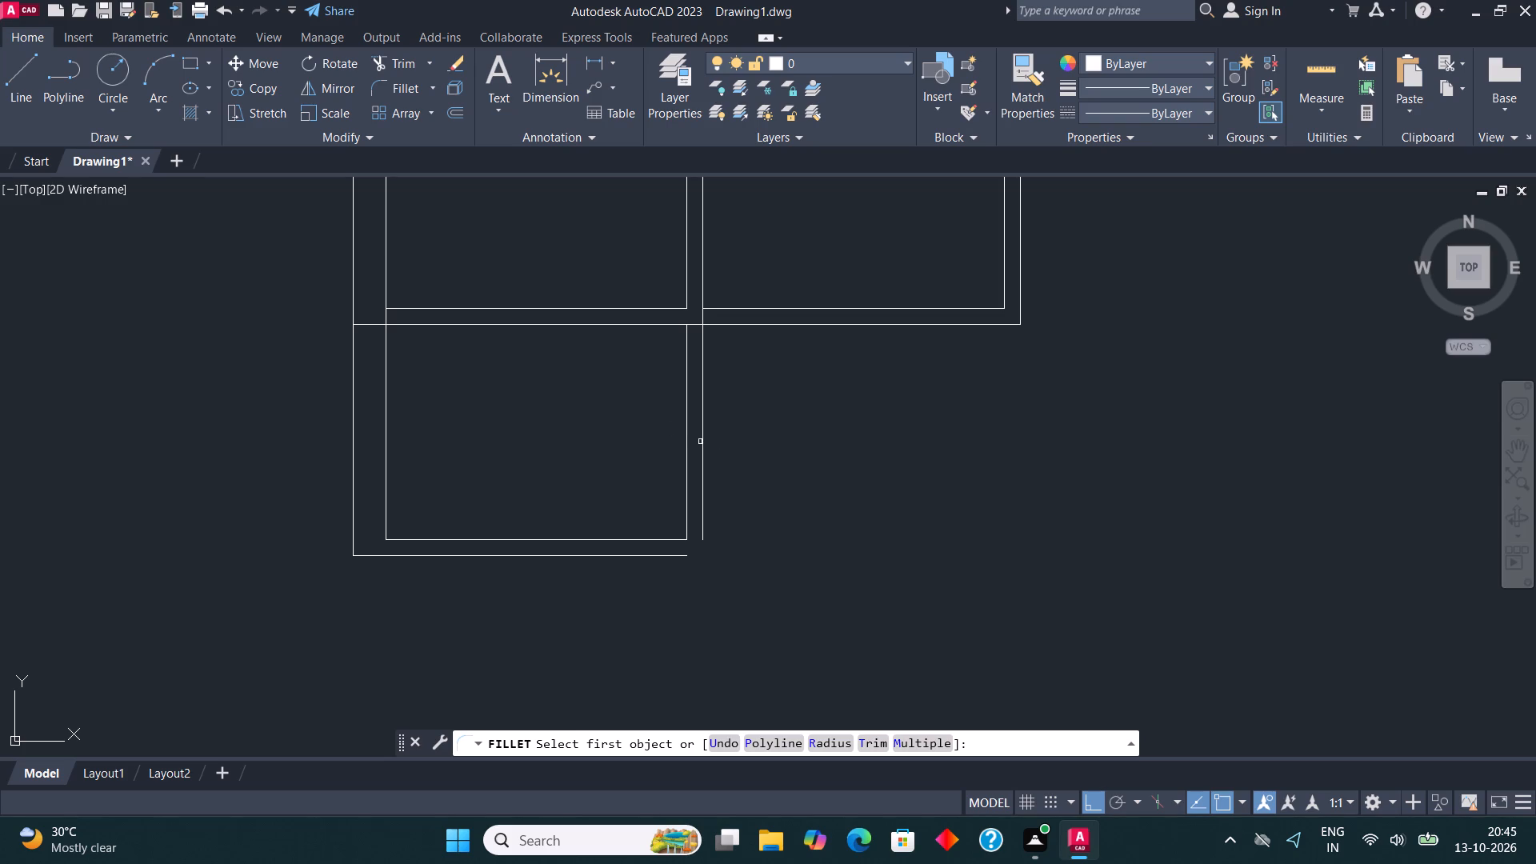
click(702, 440)
click(654, 554)
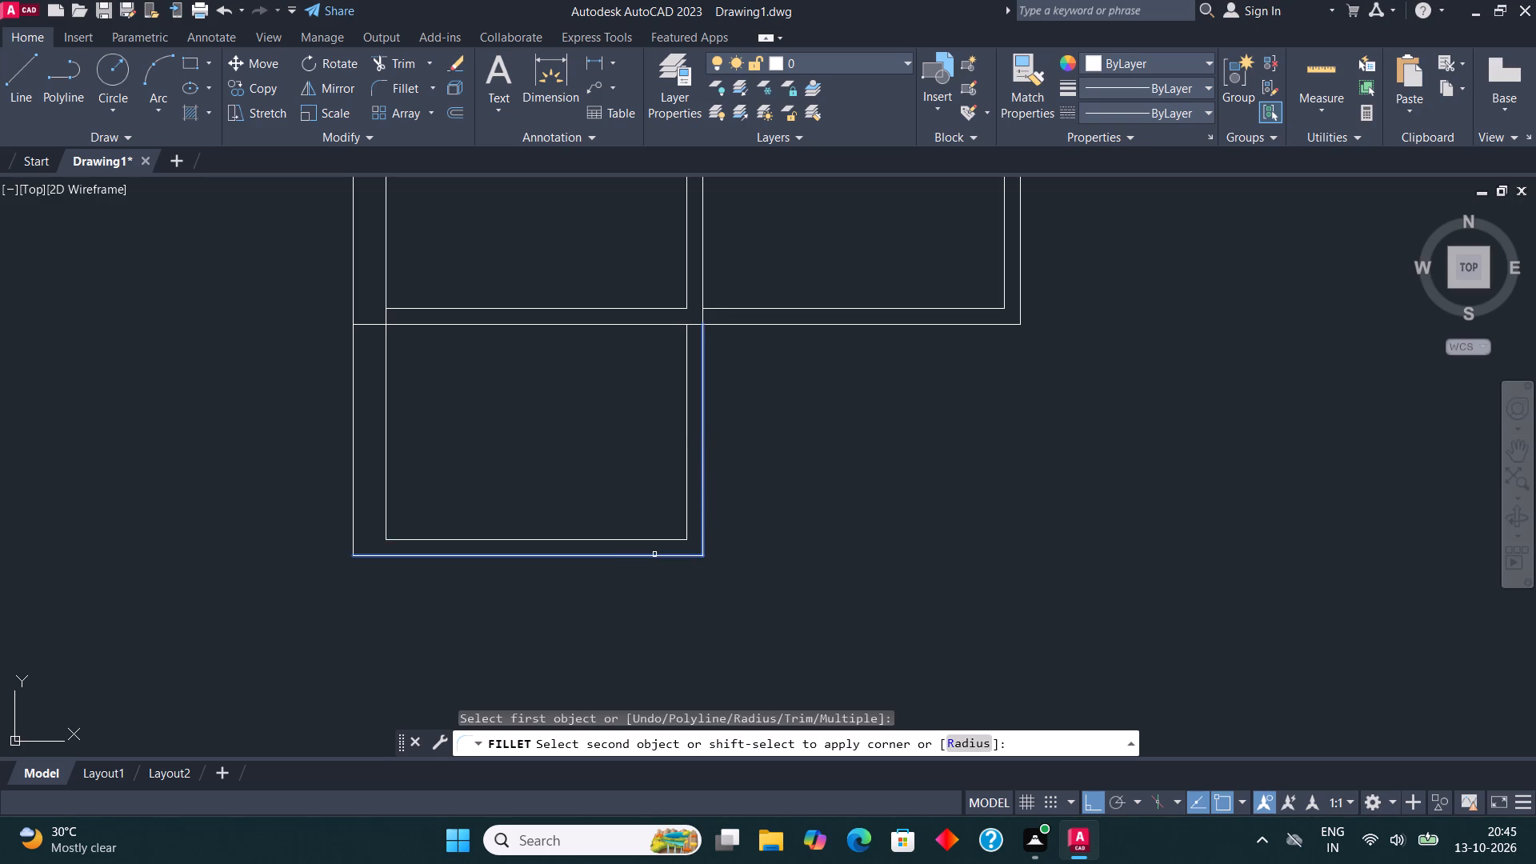
Draw a fourth room below the second from the lower room's outer top-right corner, with lines 7' right, 5' down and 7' back left.
scroll(818, 458, down, 1)
middle_drag(803, 441, 546, 485)
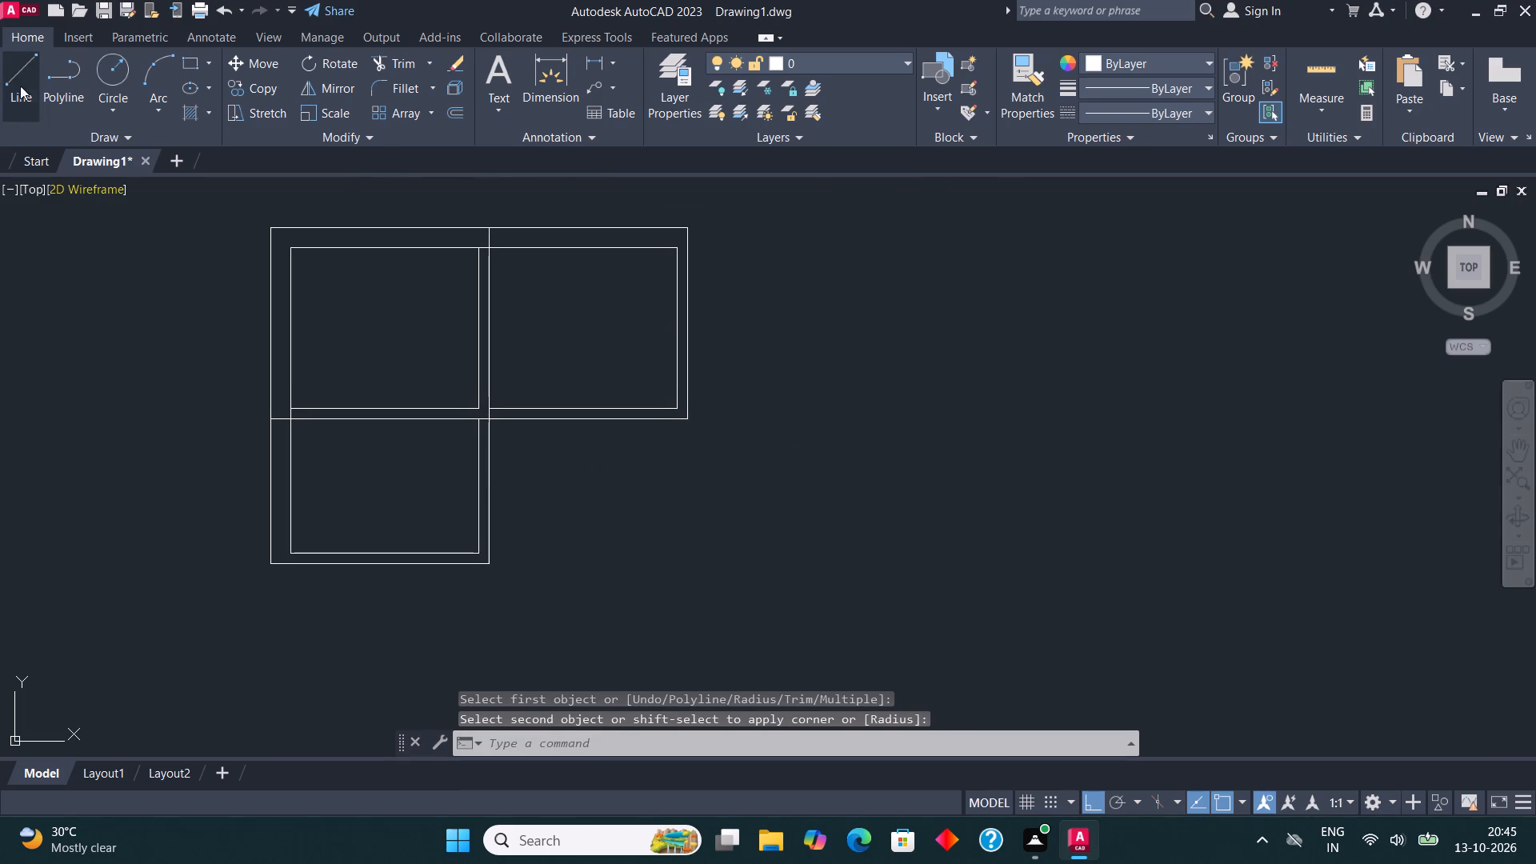
click(31, 92)
click(487, 421)
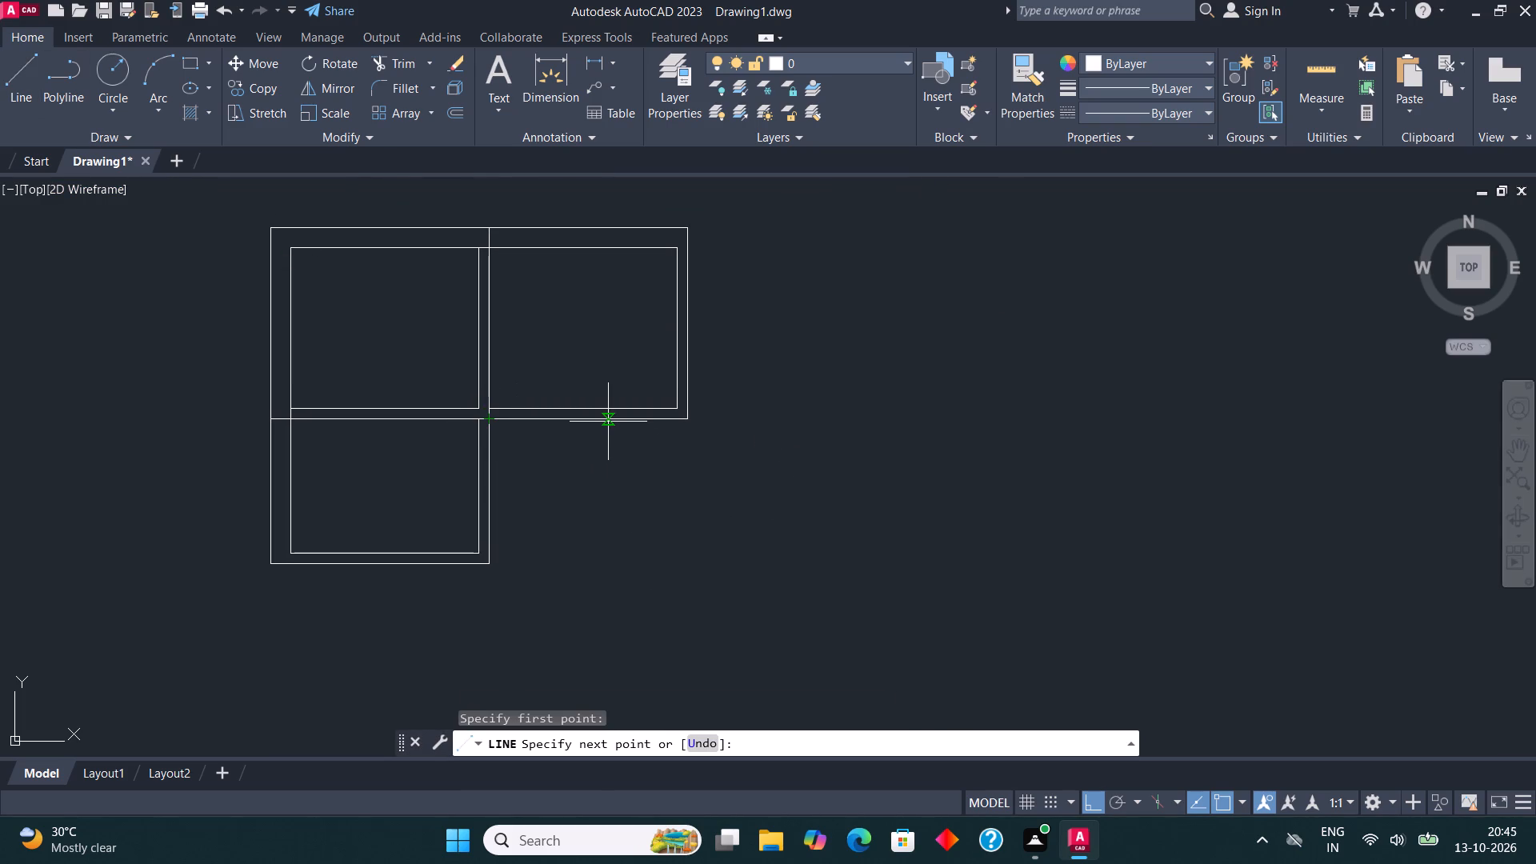
text(7')
key(Return)
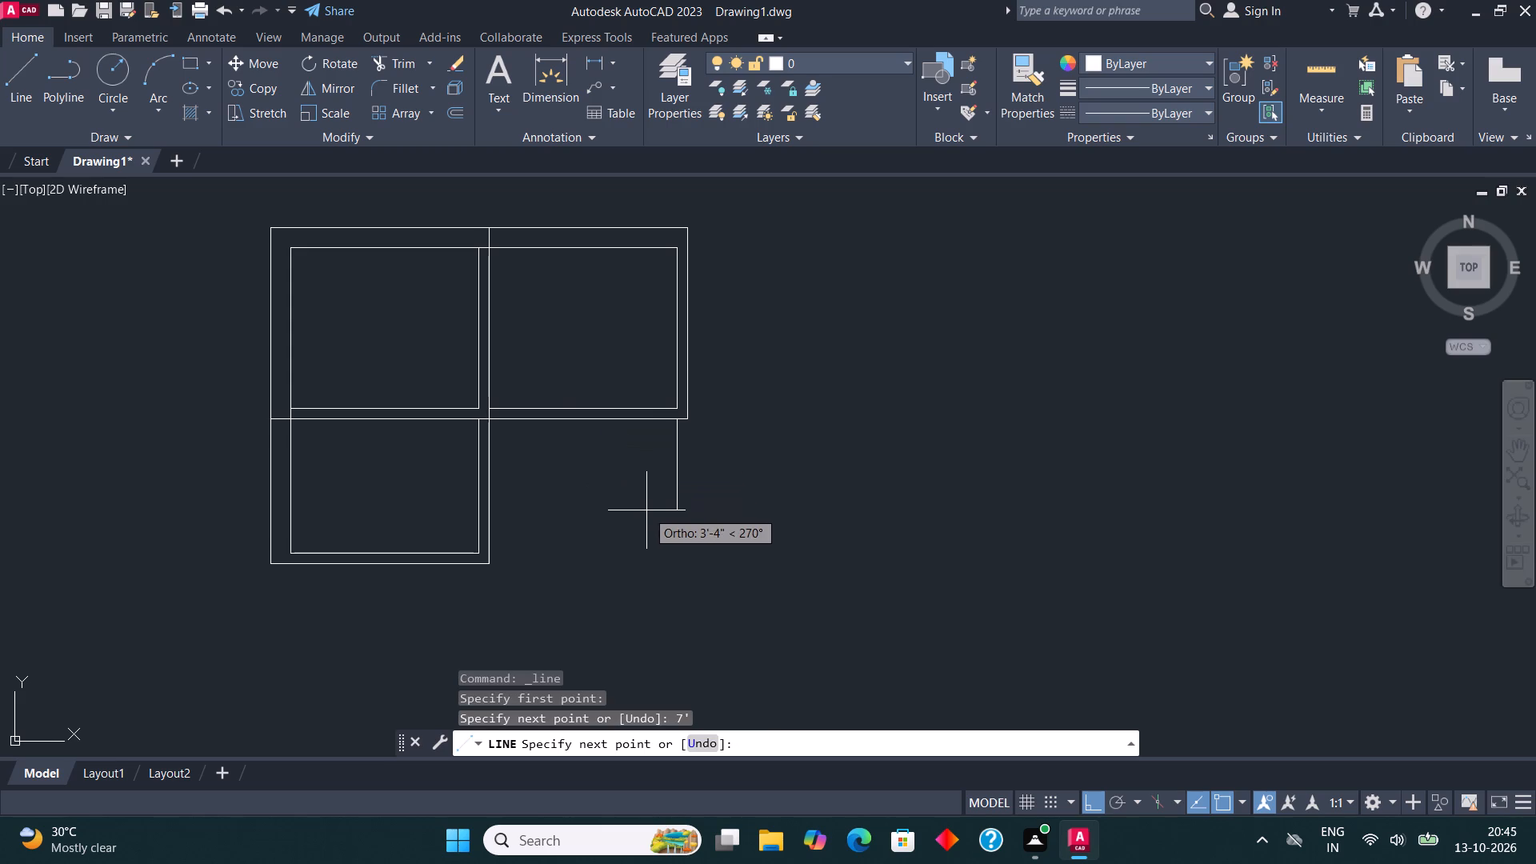
text(5')
key(Return)
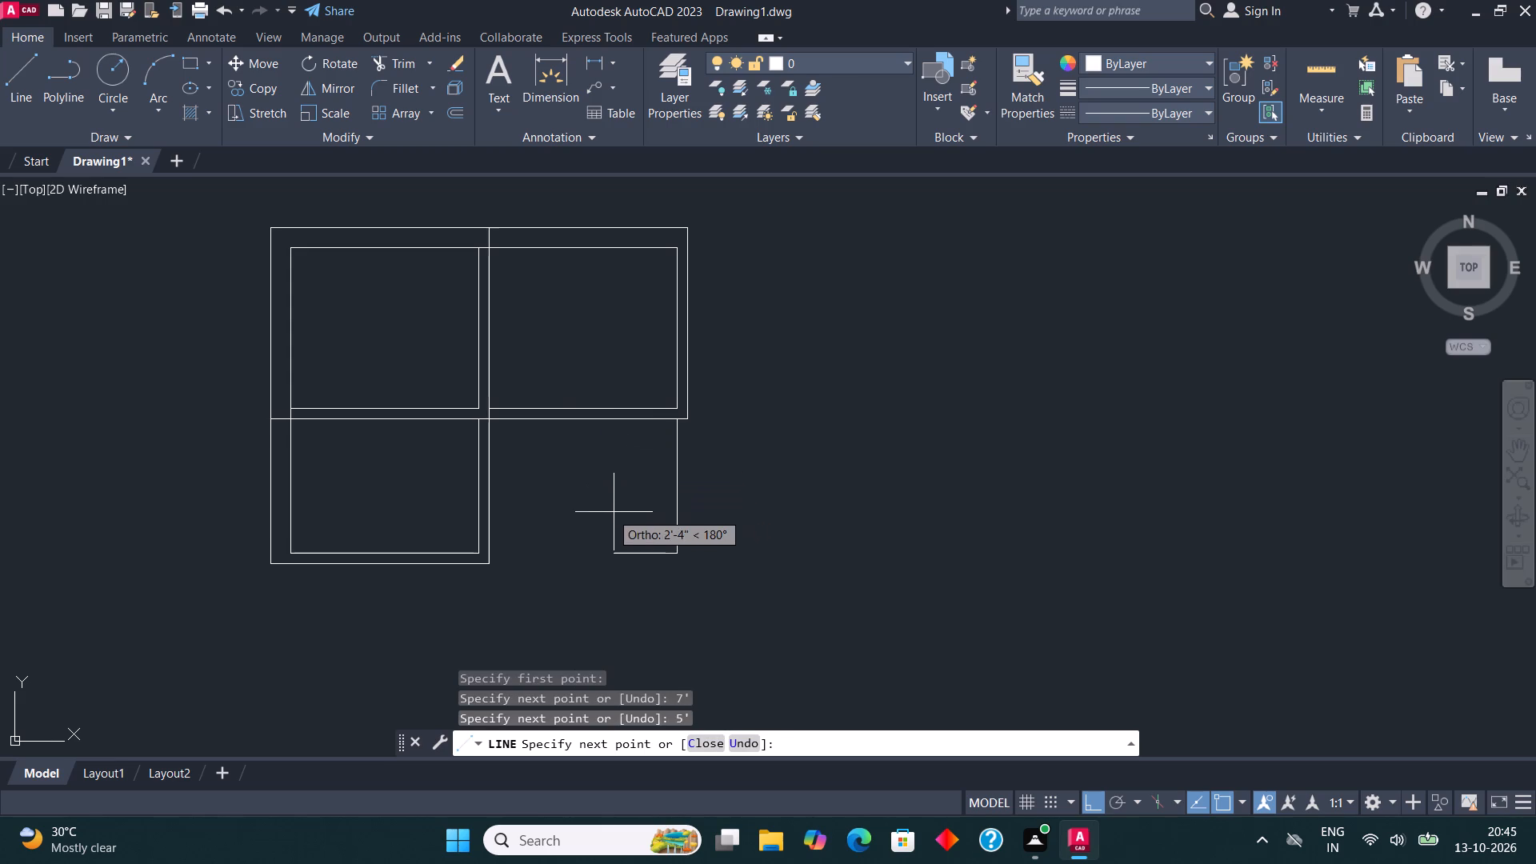
text(7')
key(Return)
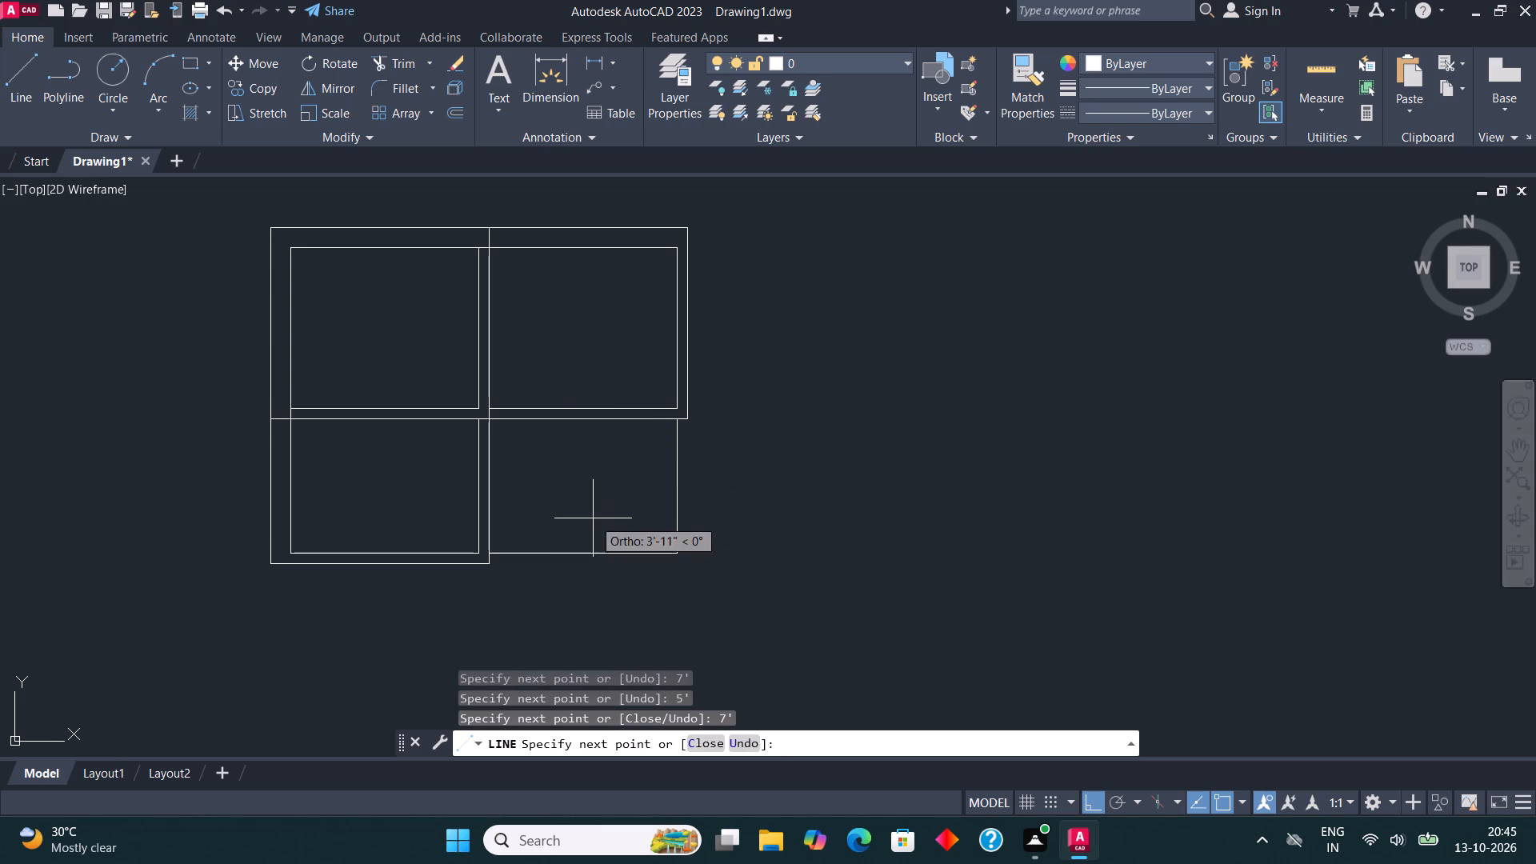
key(Escape)
Offset the fourth room's right and bottom lines 4.5" outward.
middle_drag(654, 506, 649, 463)
drag(704, 520, 698, 512)
click(604, 448)
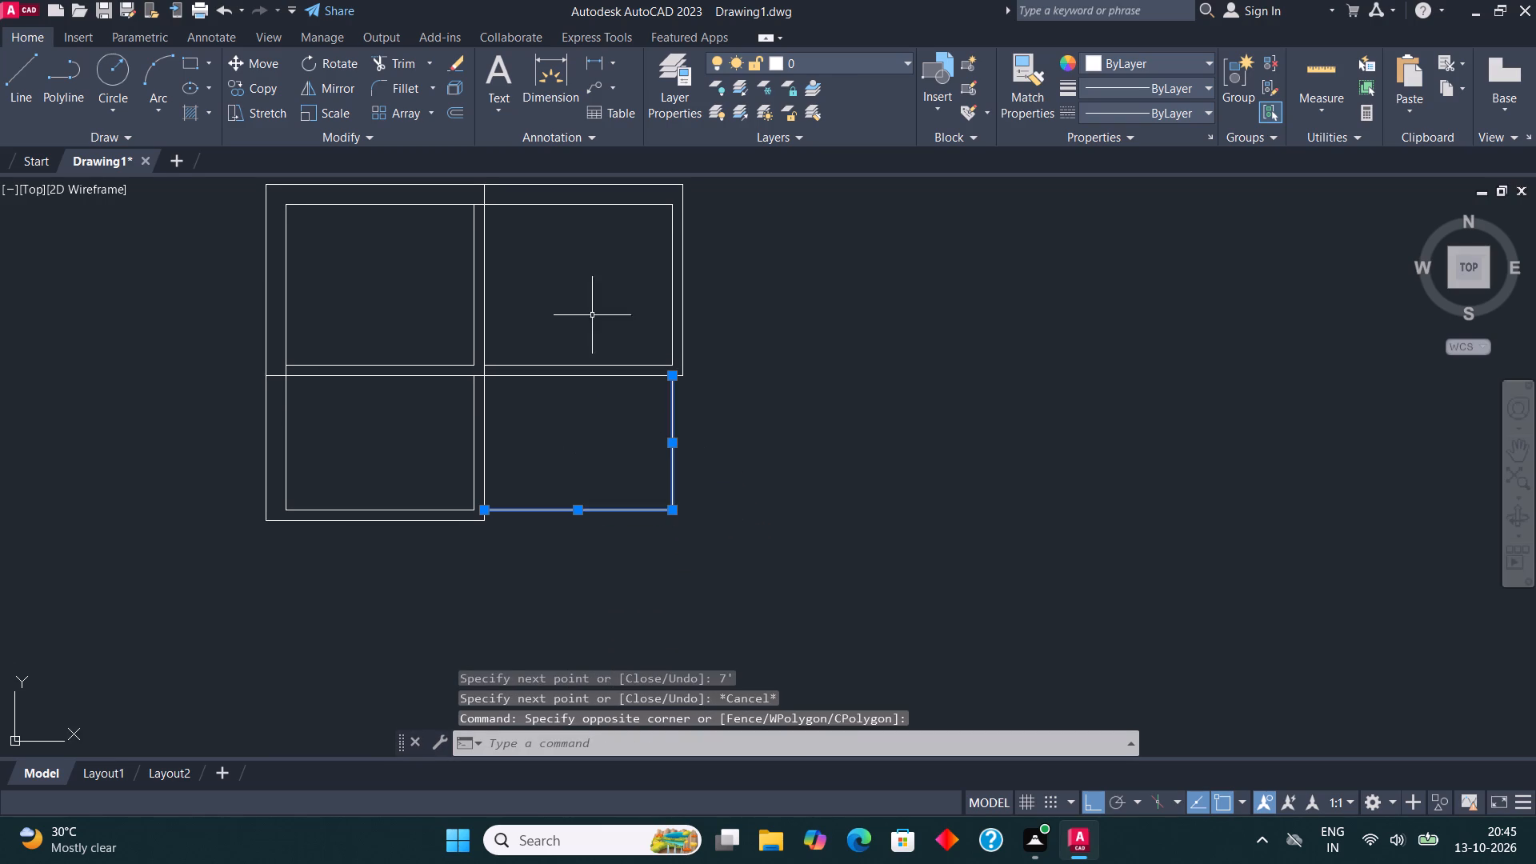
click(448, 117)
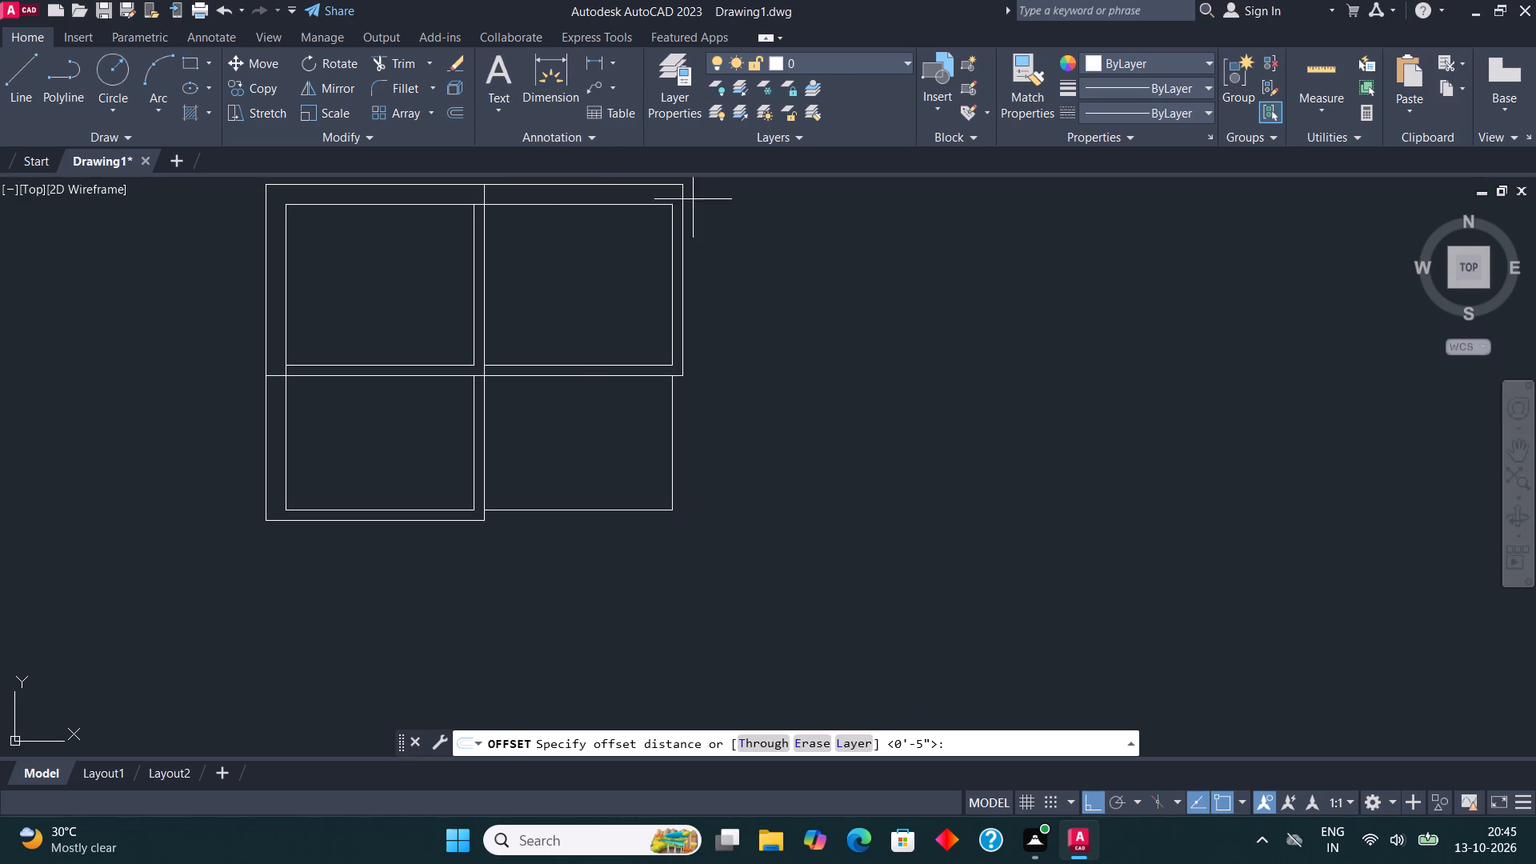
click(674, 442)
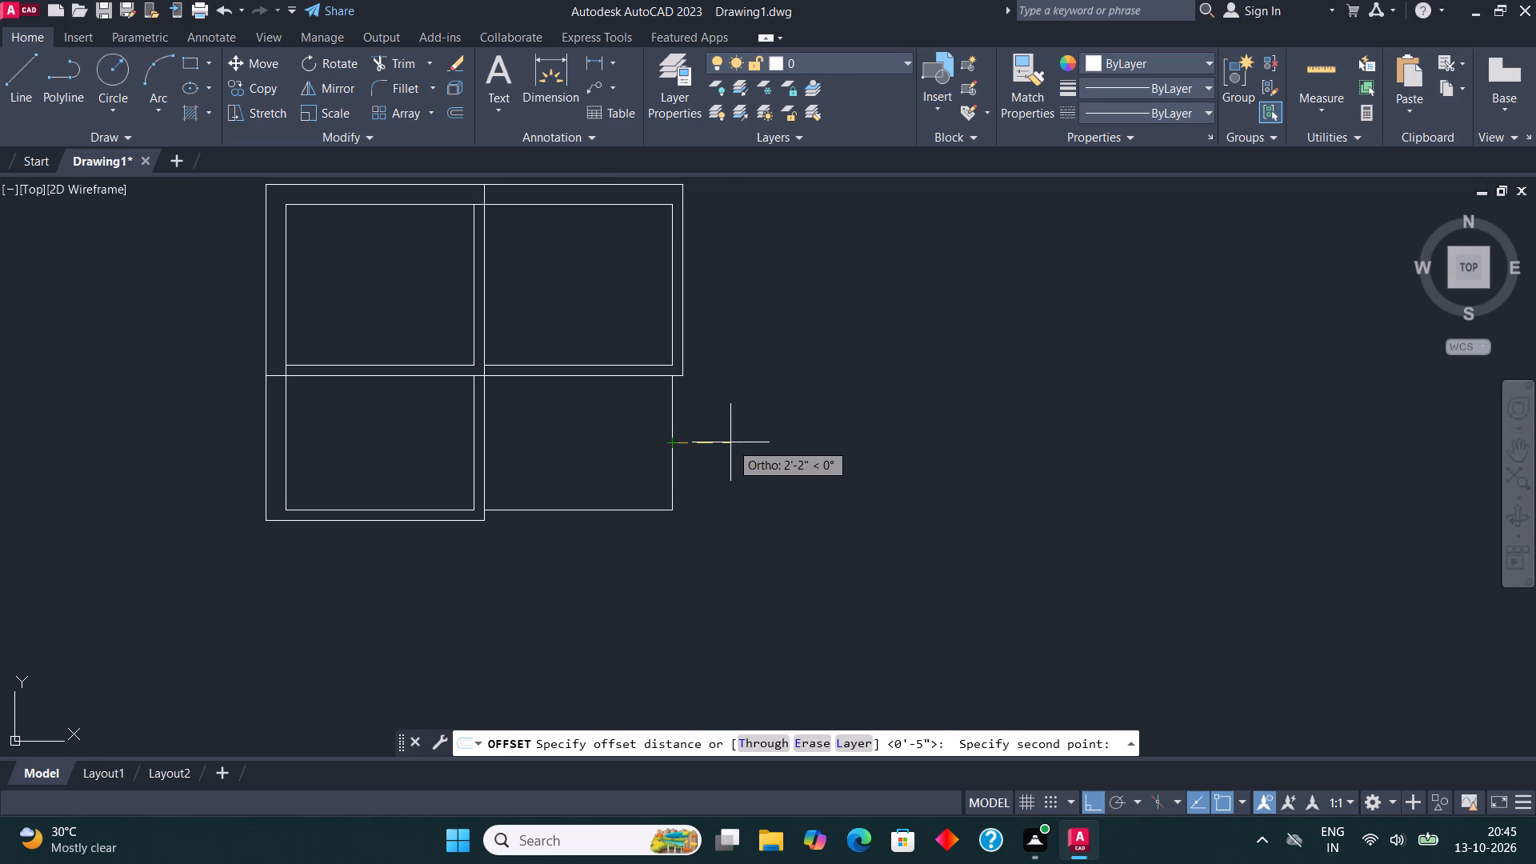
text(4.5")
key(Return)
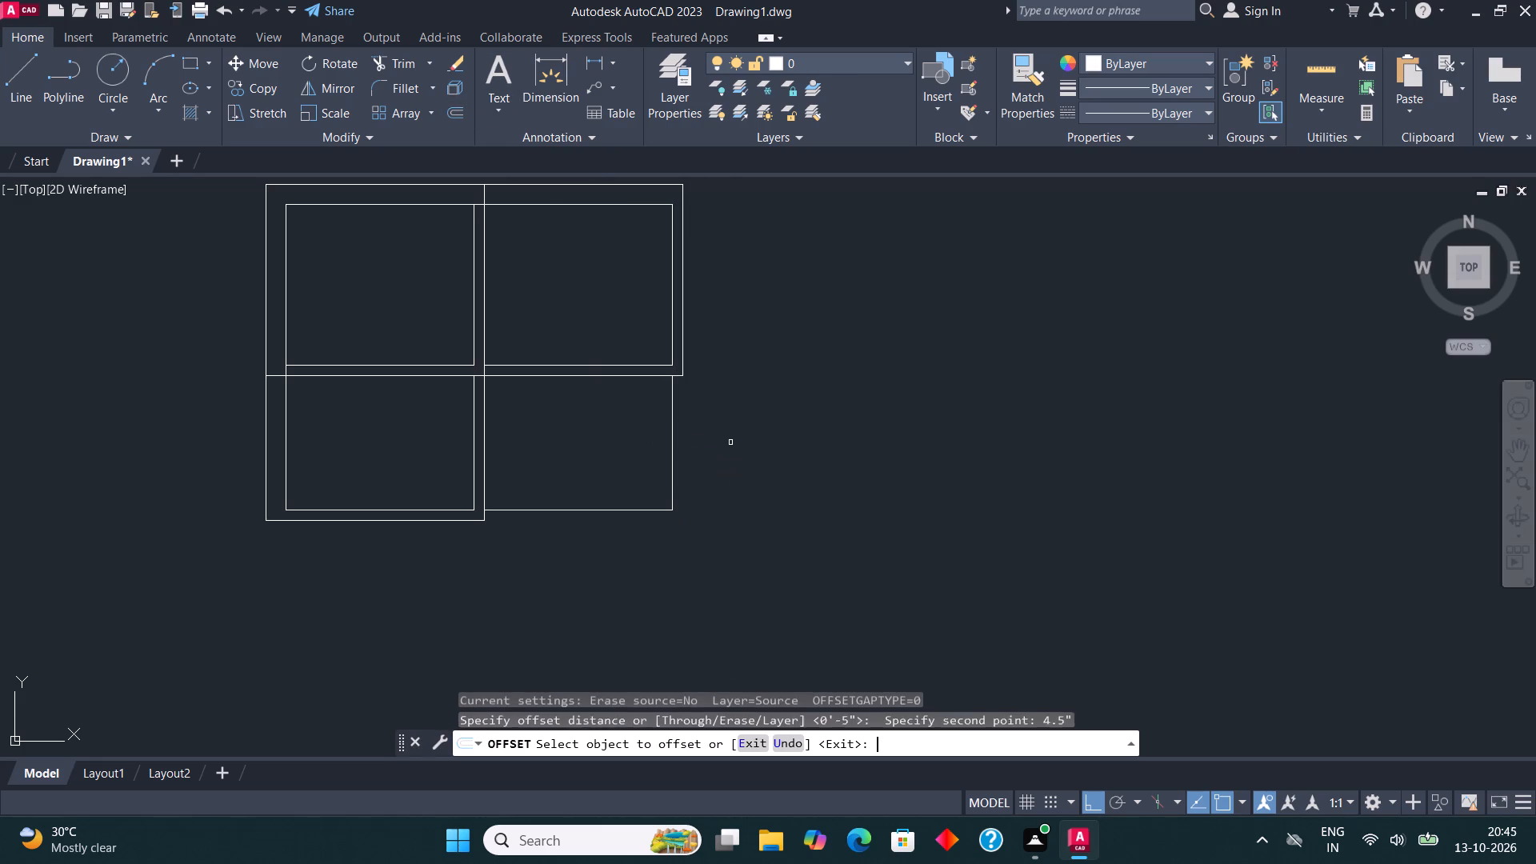
click(672, 462)
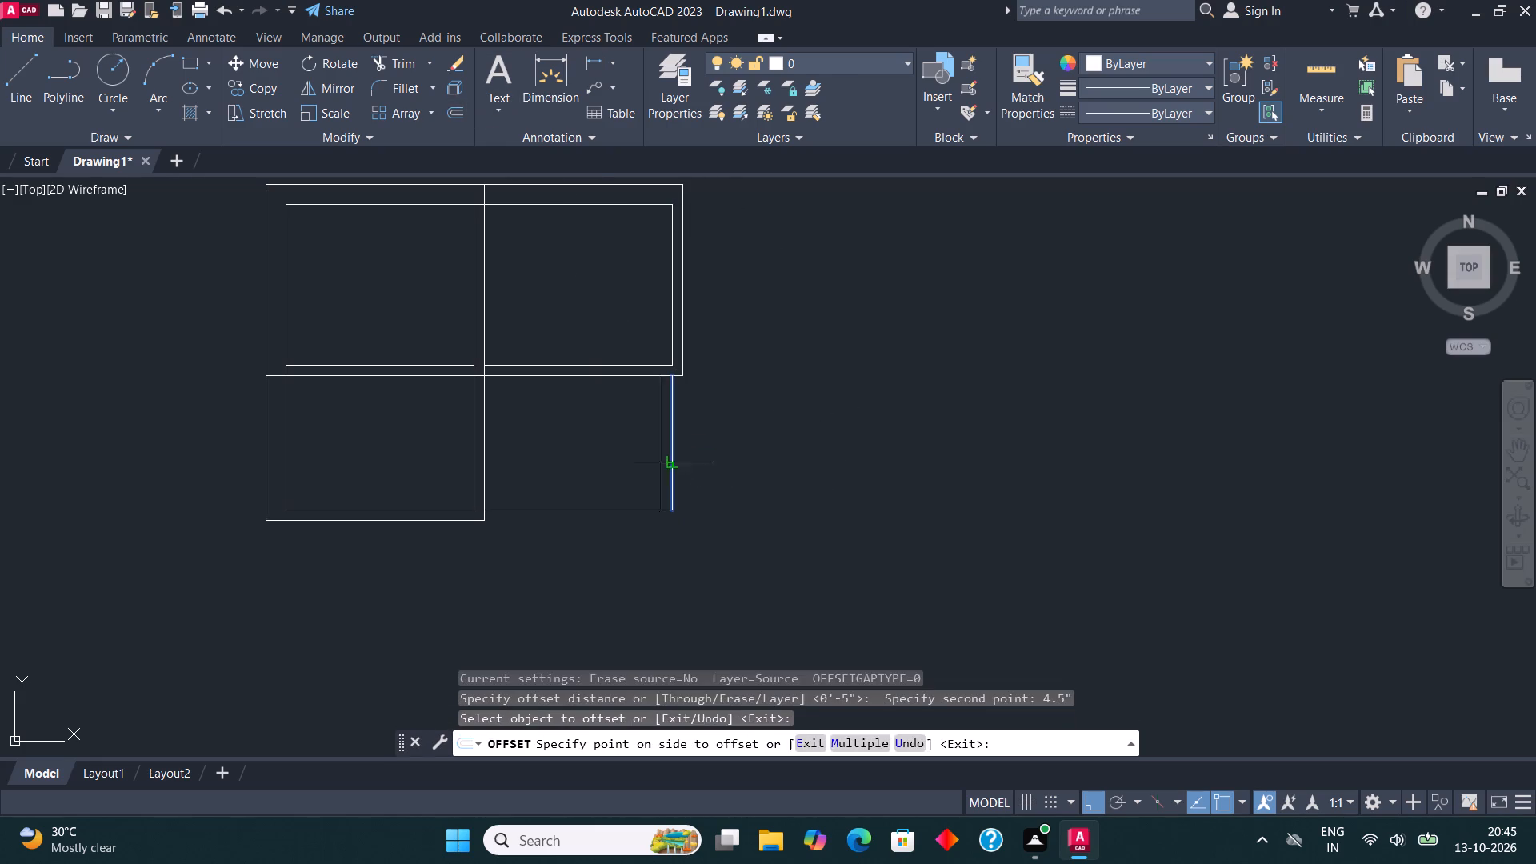
click(708, 458)
click(612, 513)
click(611, 538)
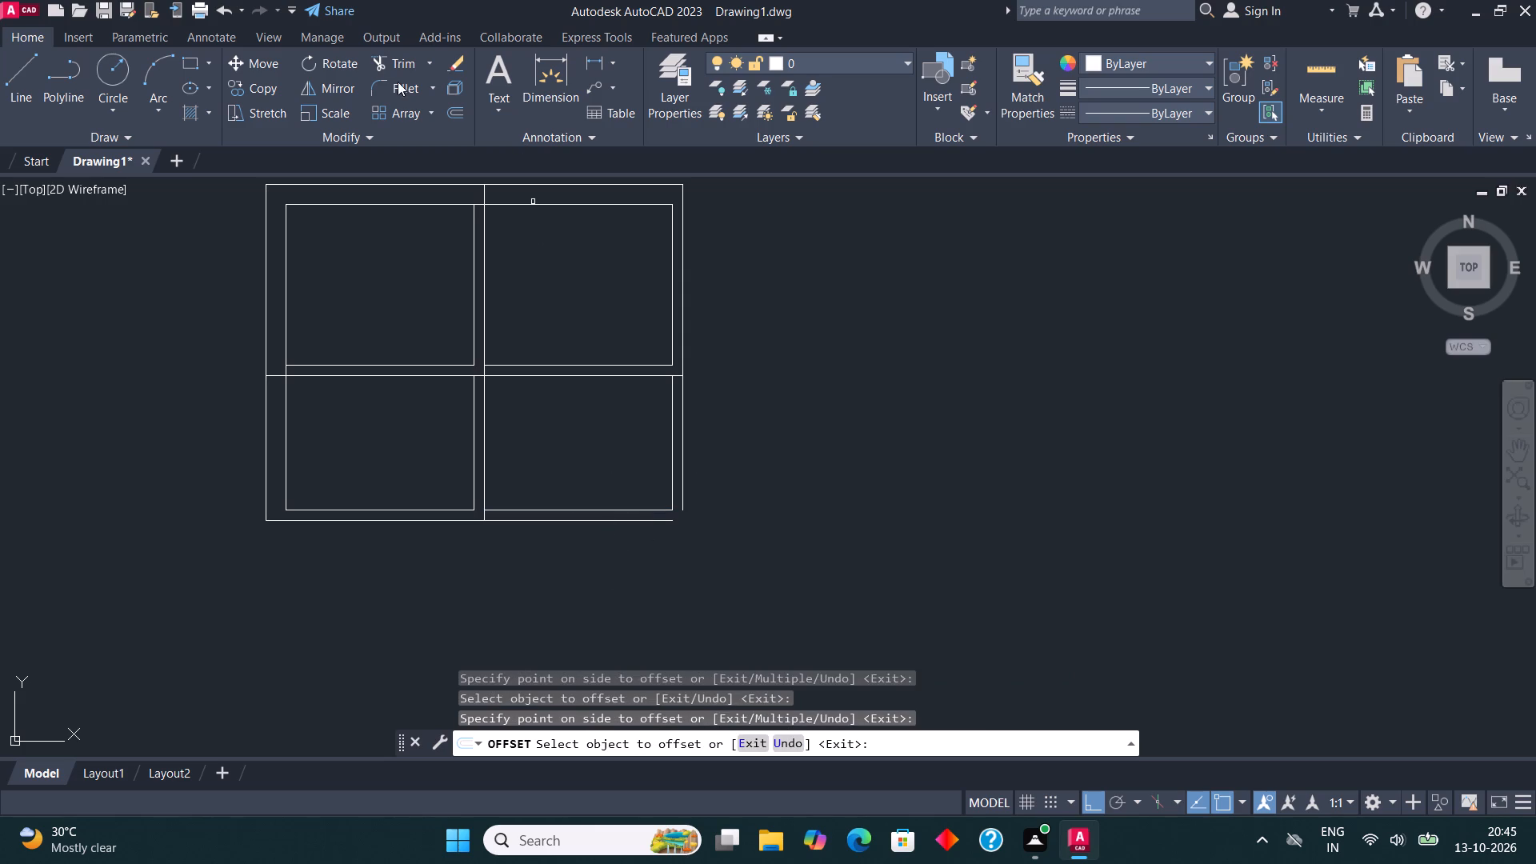
Fillet the fourth room's outer wall lines into a sharp corner at the bottom right.
click(407, 83)
click(659, 522)
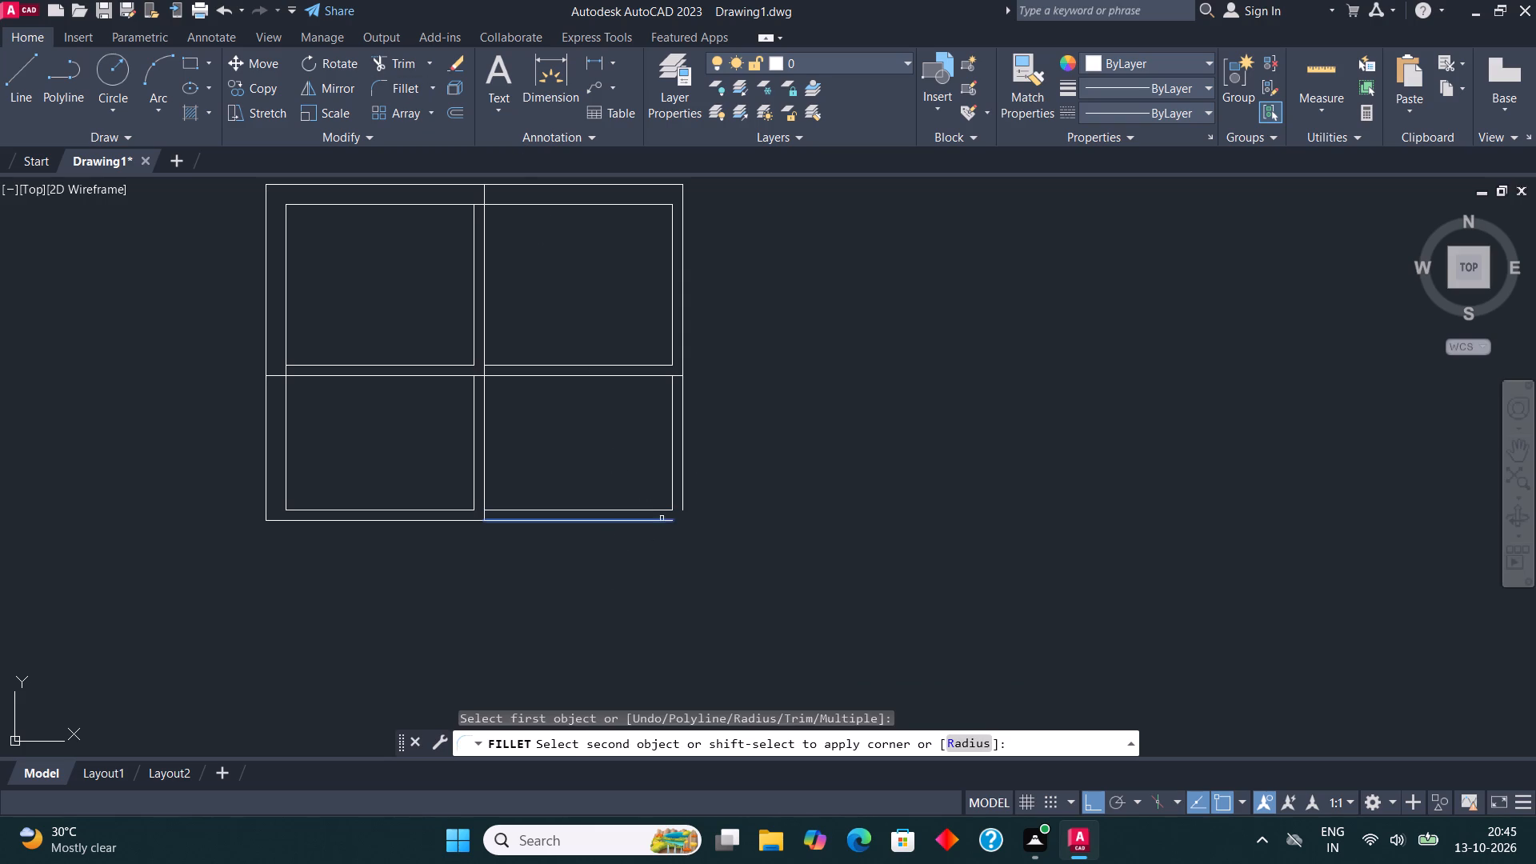
click(683, 483)
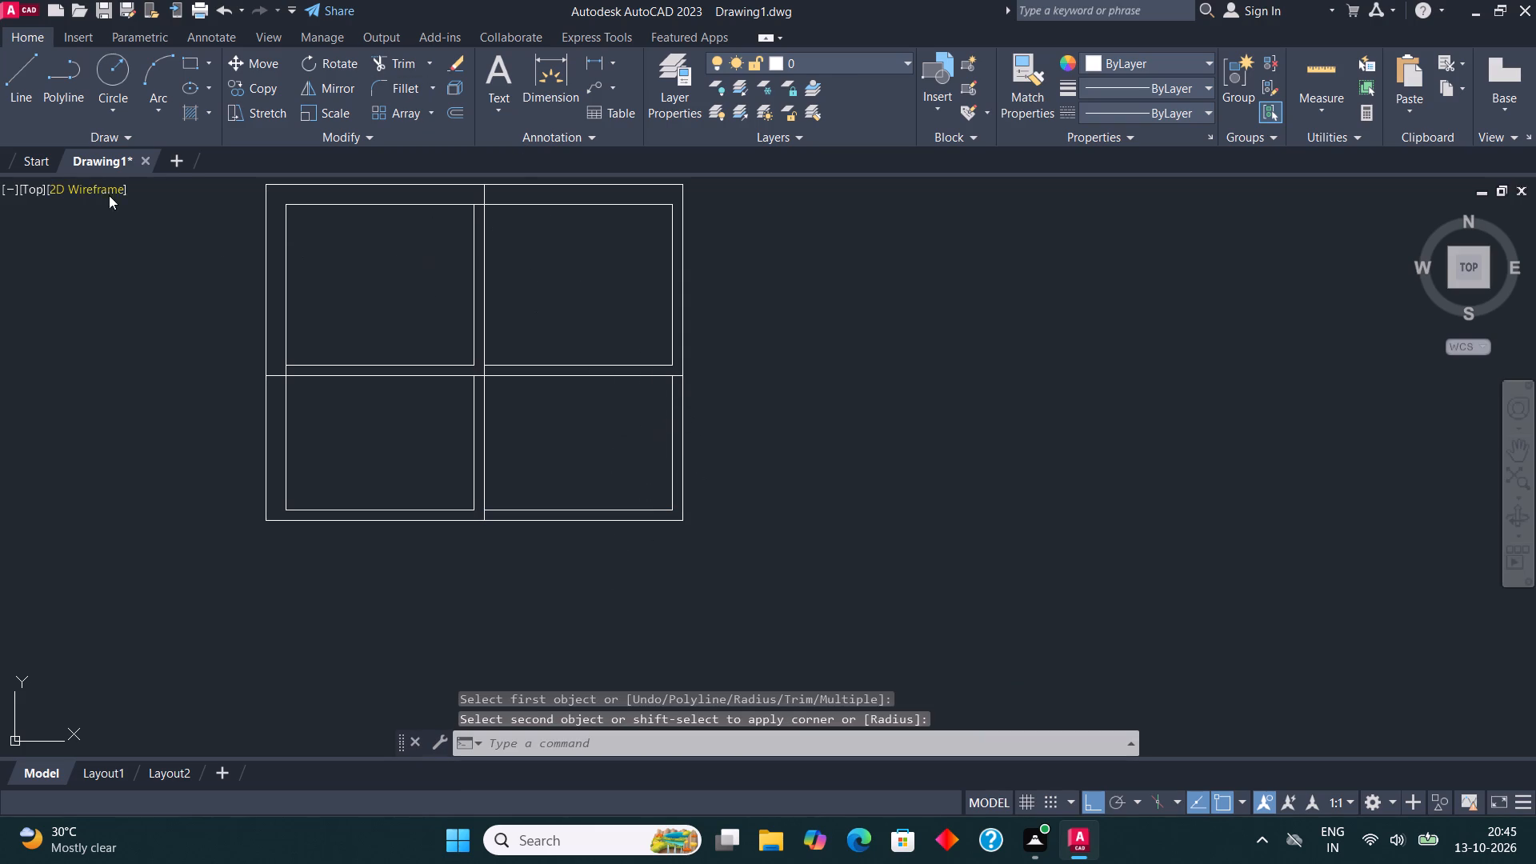
Draw a large fifth room from the lower-left room's inner bottom-left corner, crossing the wall, with lines 16' down, 14' right and 16' up.
click(15, 76)
middle_drag(474, 294, 495, 217)
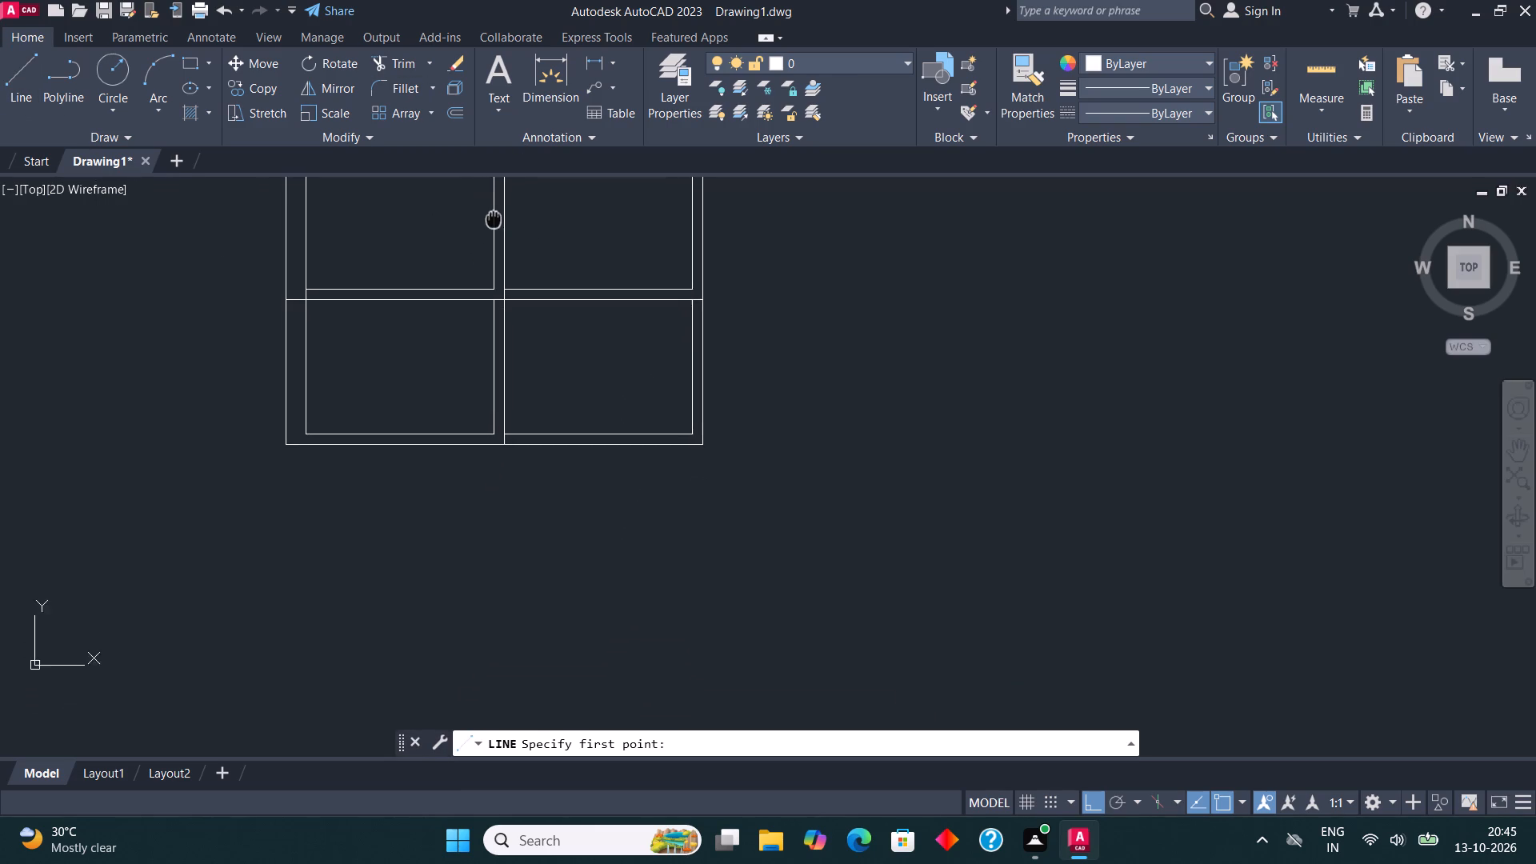
middle_drag(495, 217, 495, 214)
scroll(336, 412, up, 1)
click(291, 438)
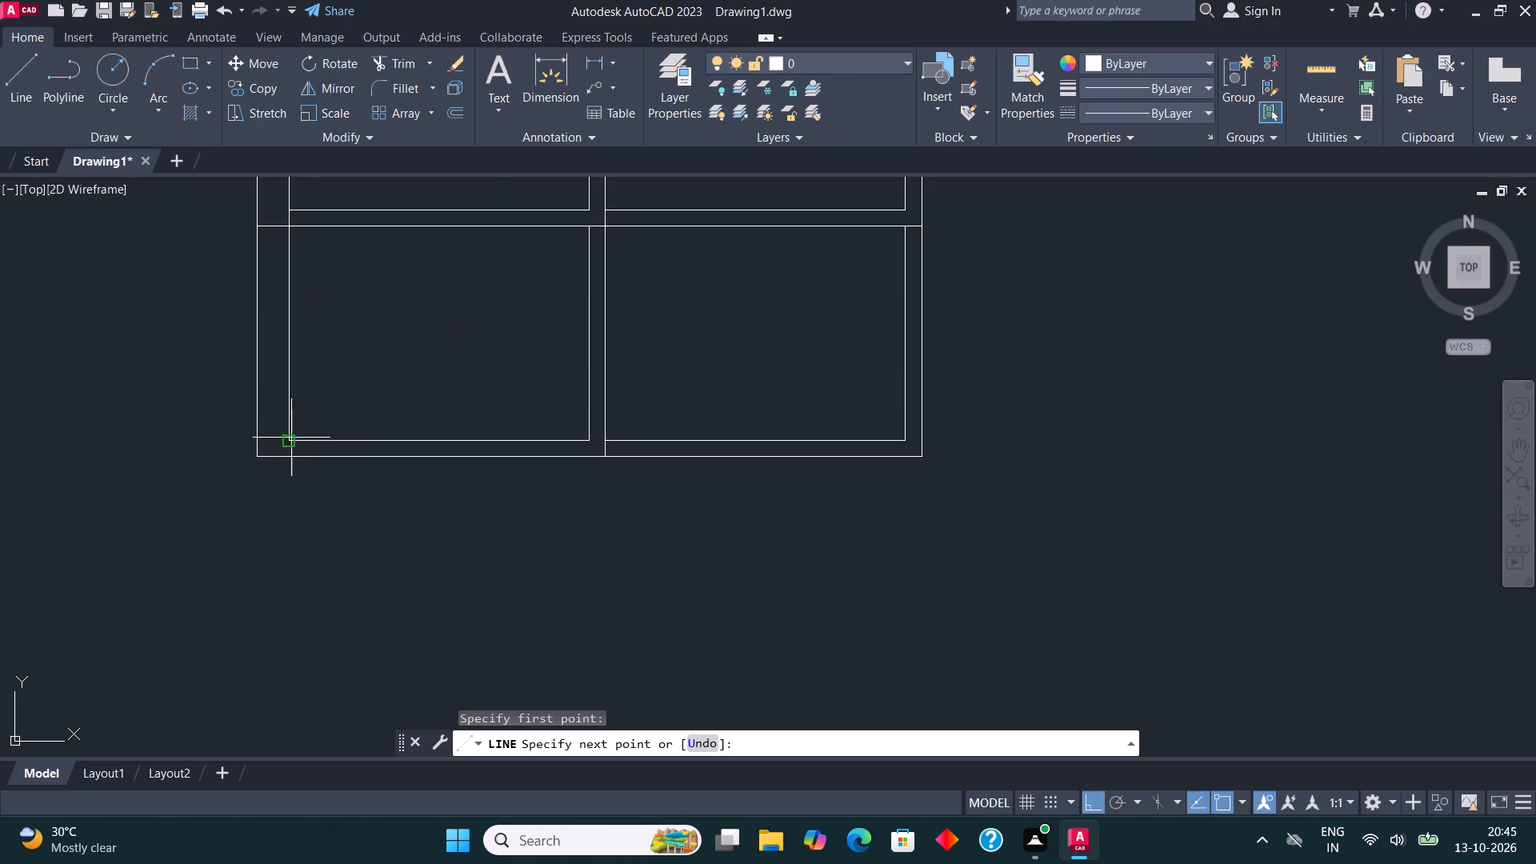
click(292, 454)
text(16')
key(Return)
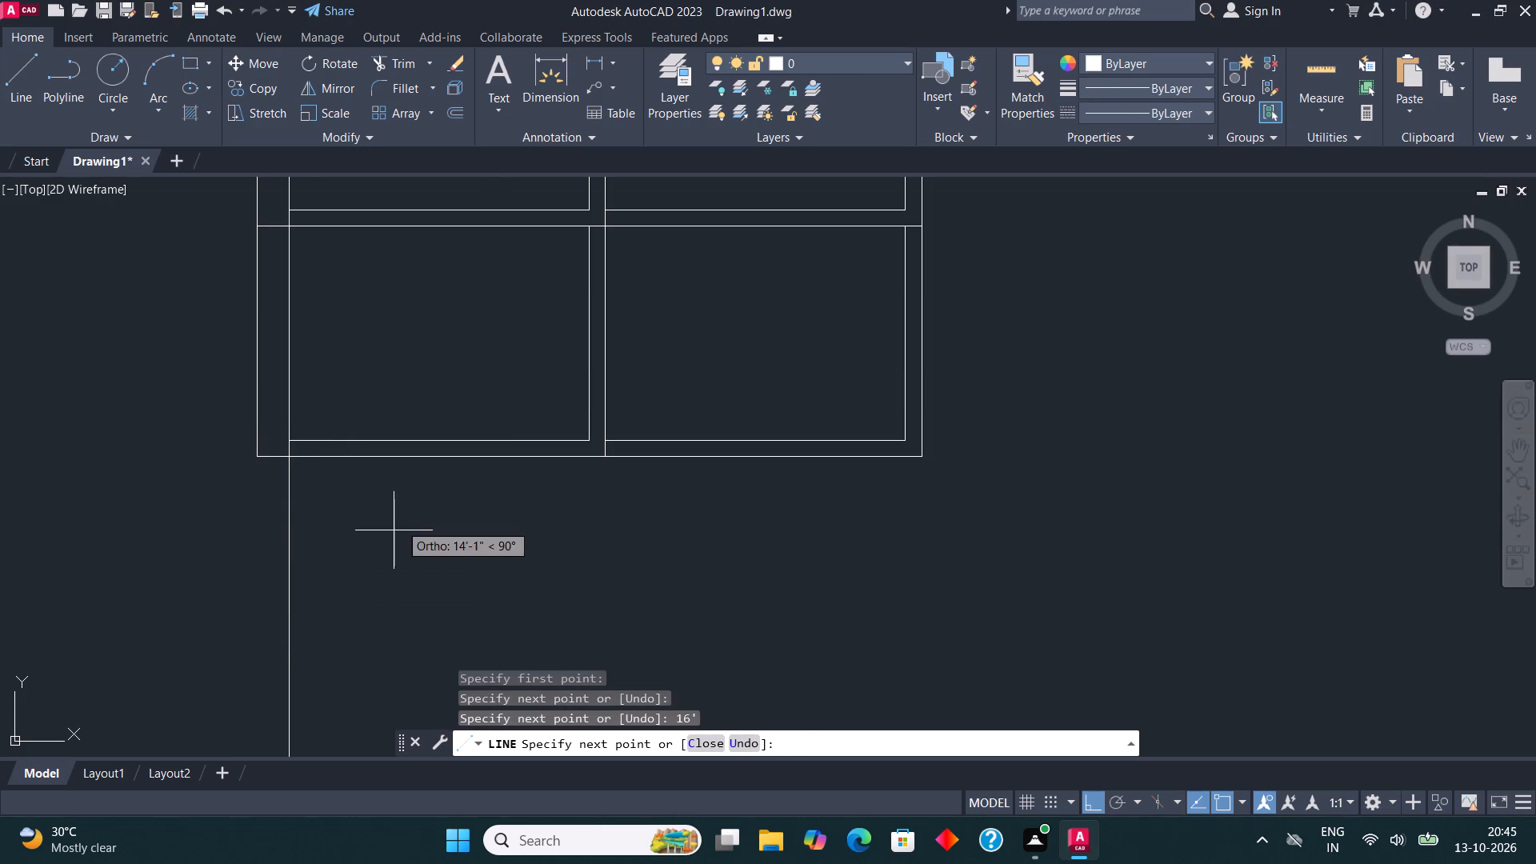
scroll(455, 455, down, 2)
middle_drag(483, 367, 495, 289)
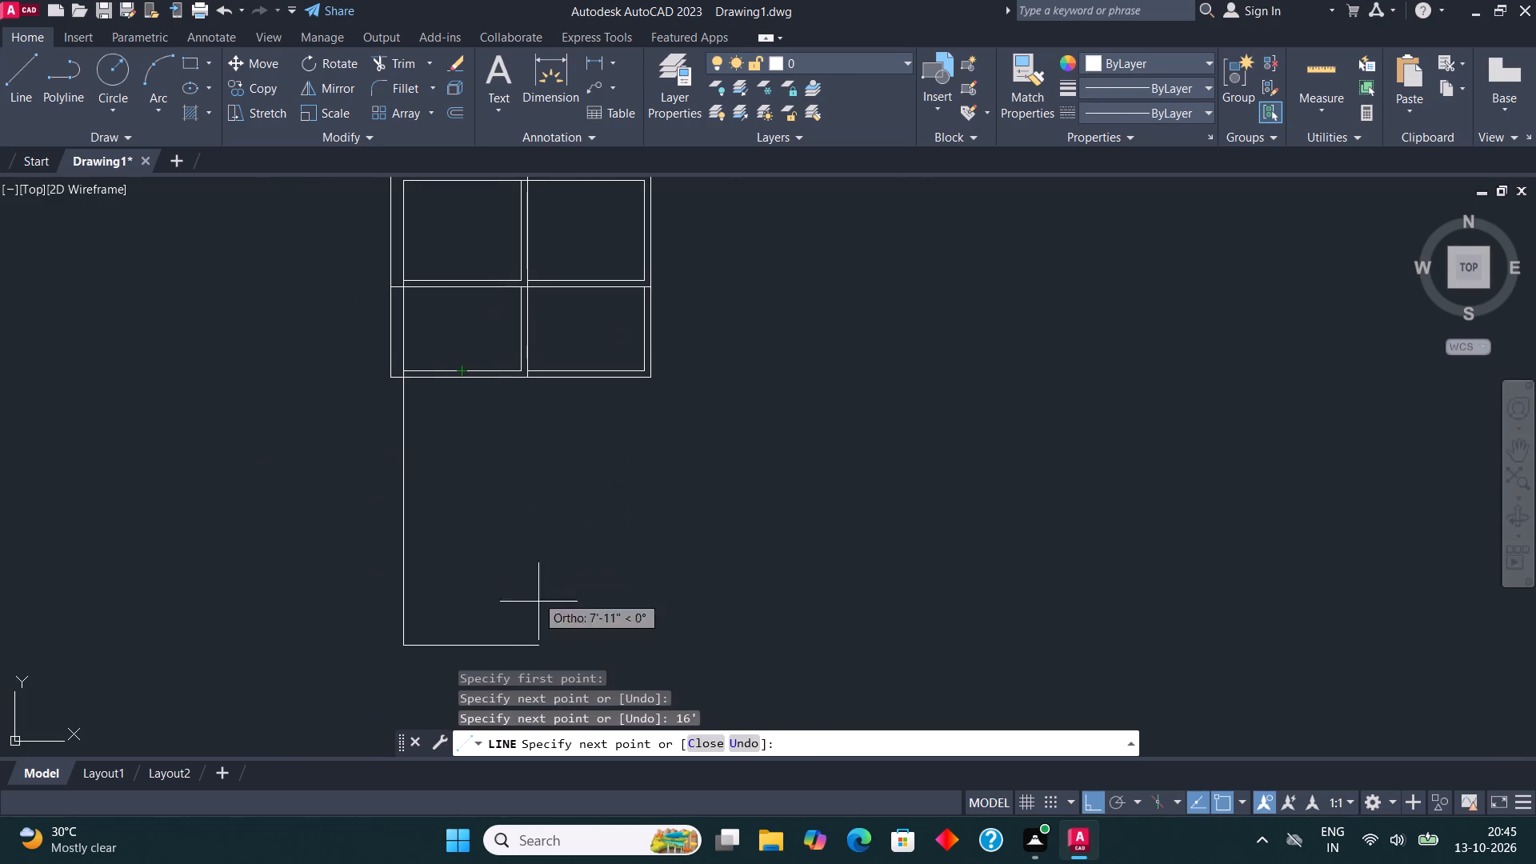
text(14')
key(Return)
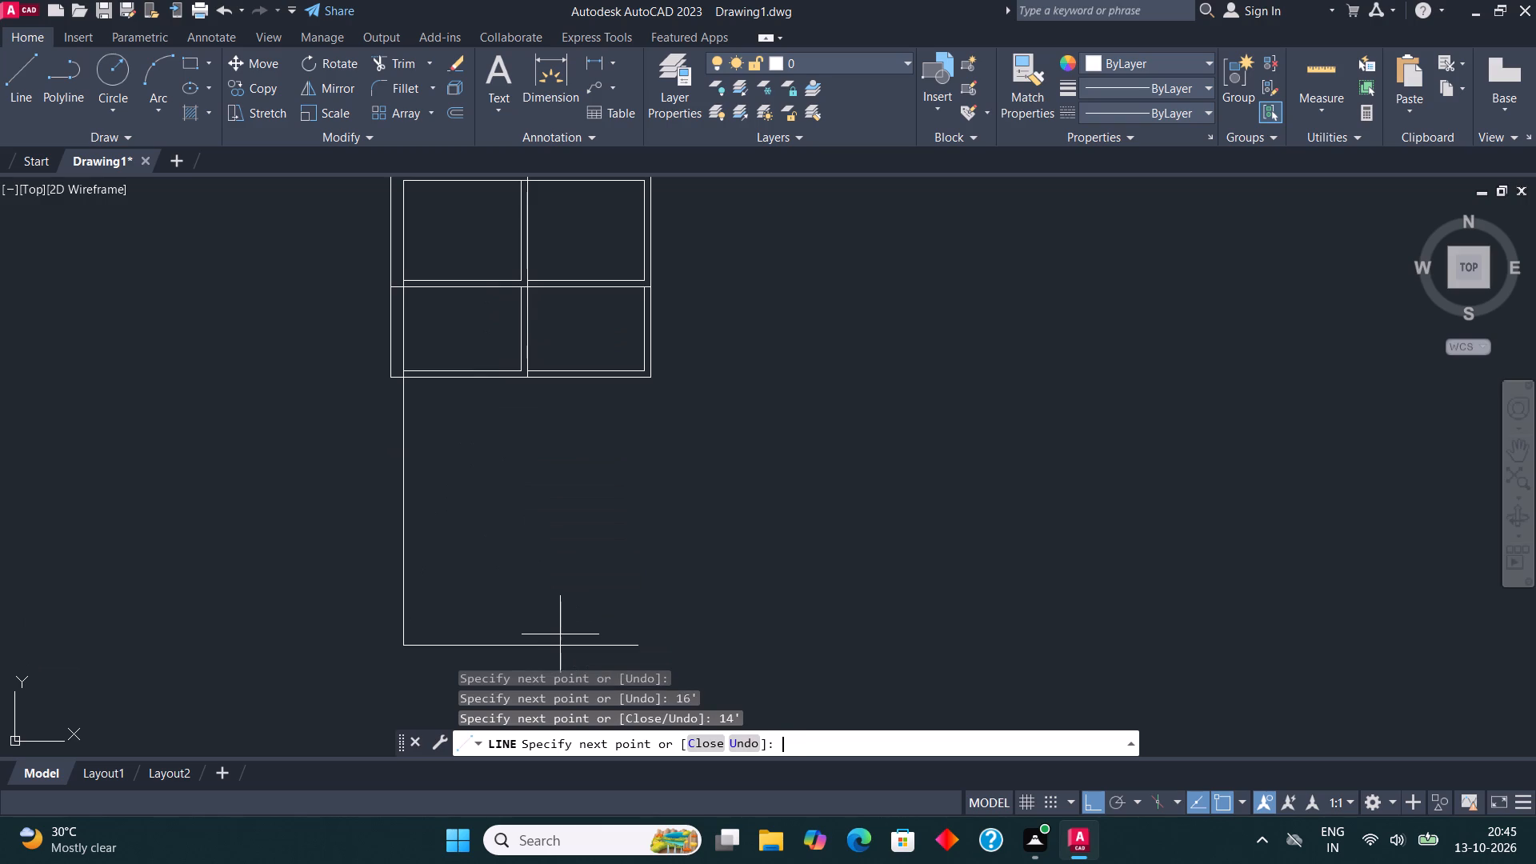
text(16')
key(Return)
key(Escape)
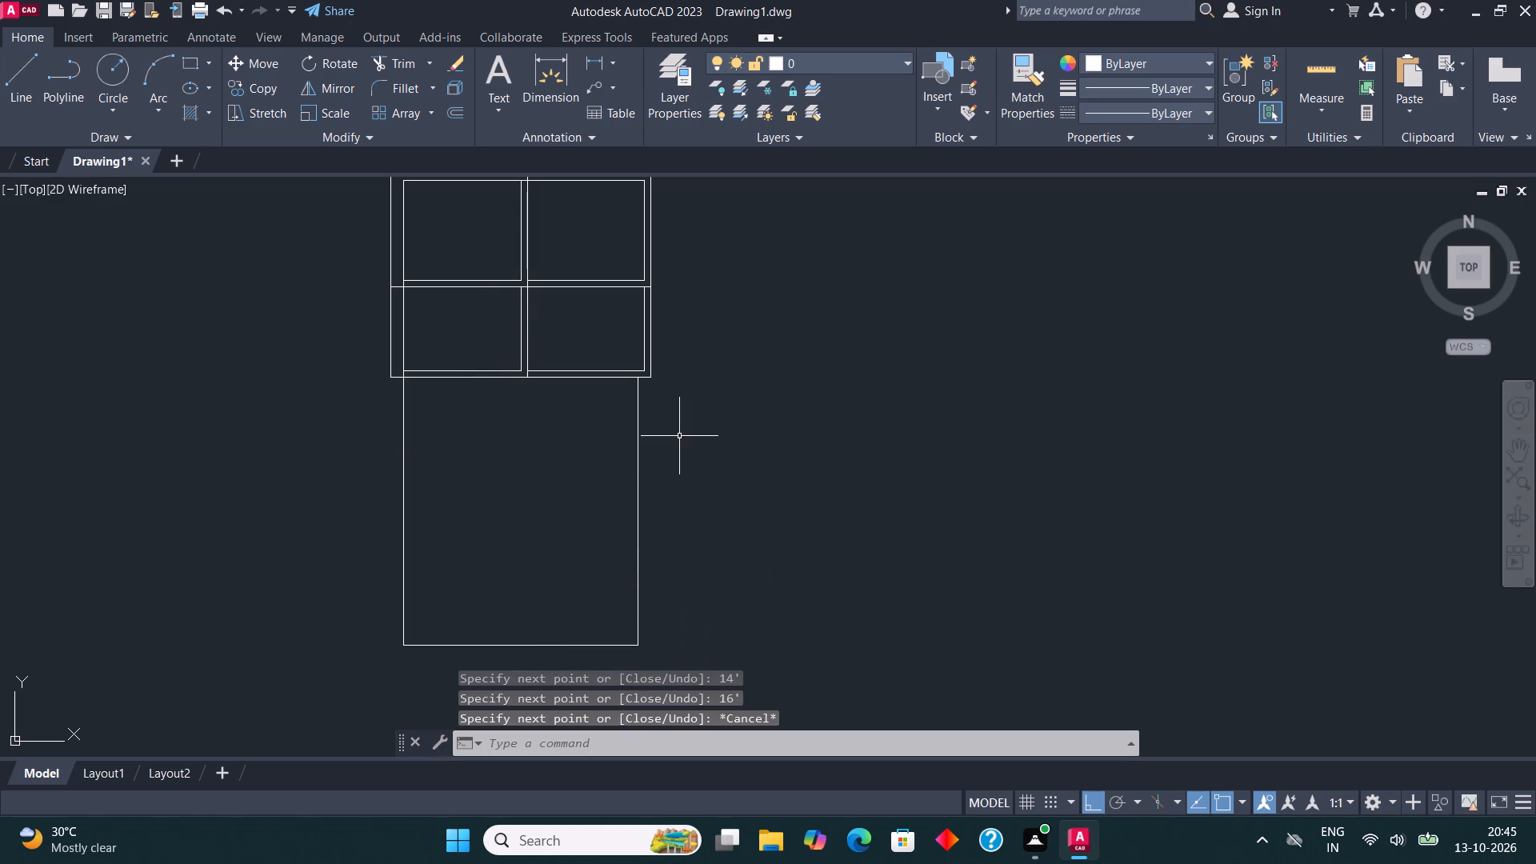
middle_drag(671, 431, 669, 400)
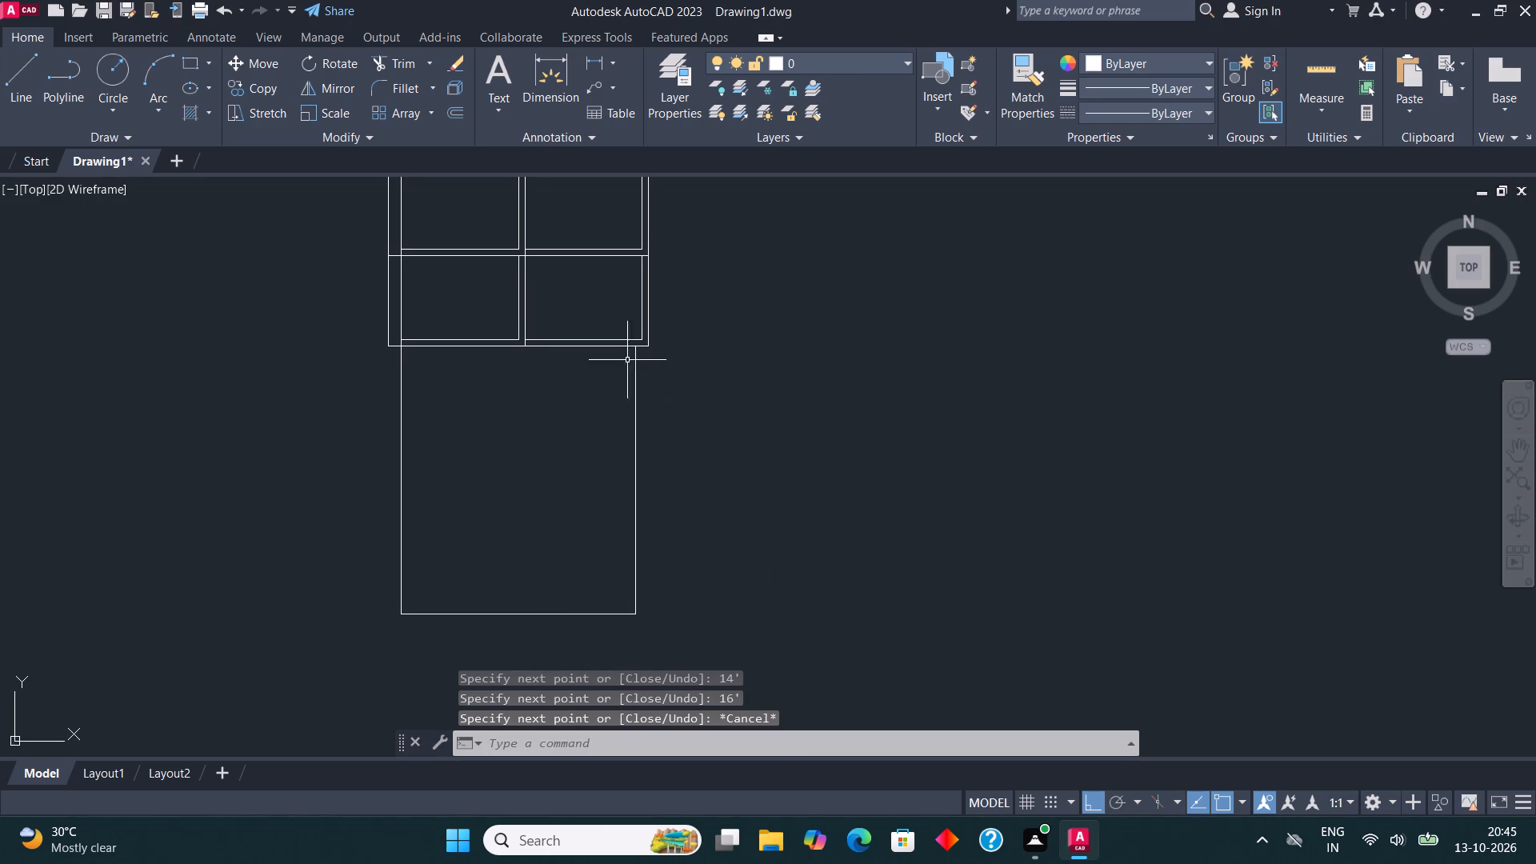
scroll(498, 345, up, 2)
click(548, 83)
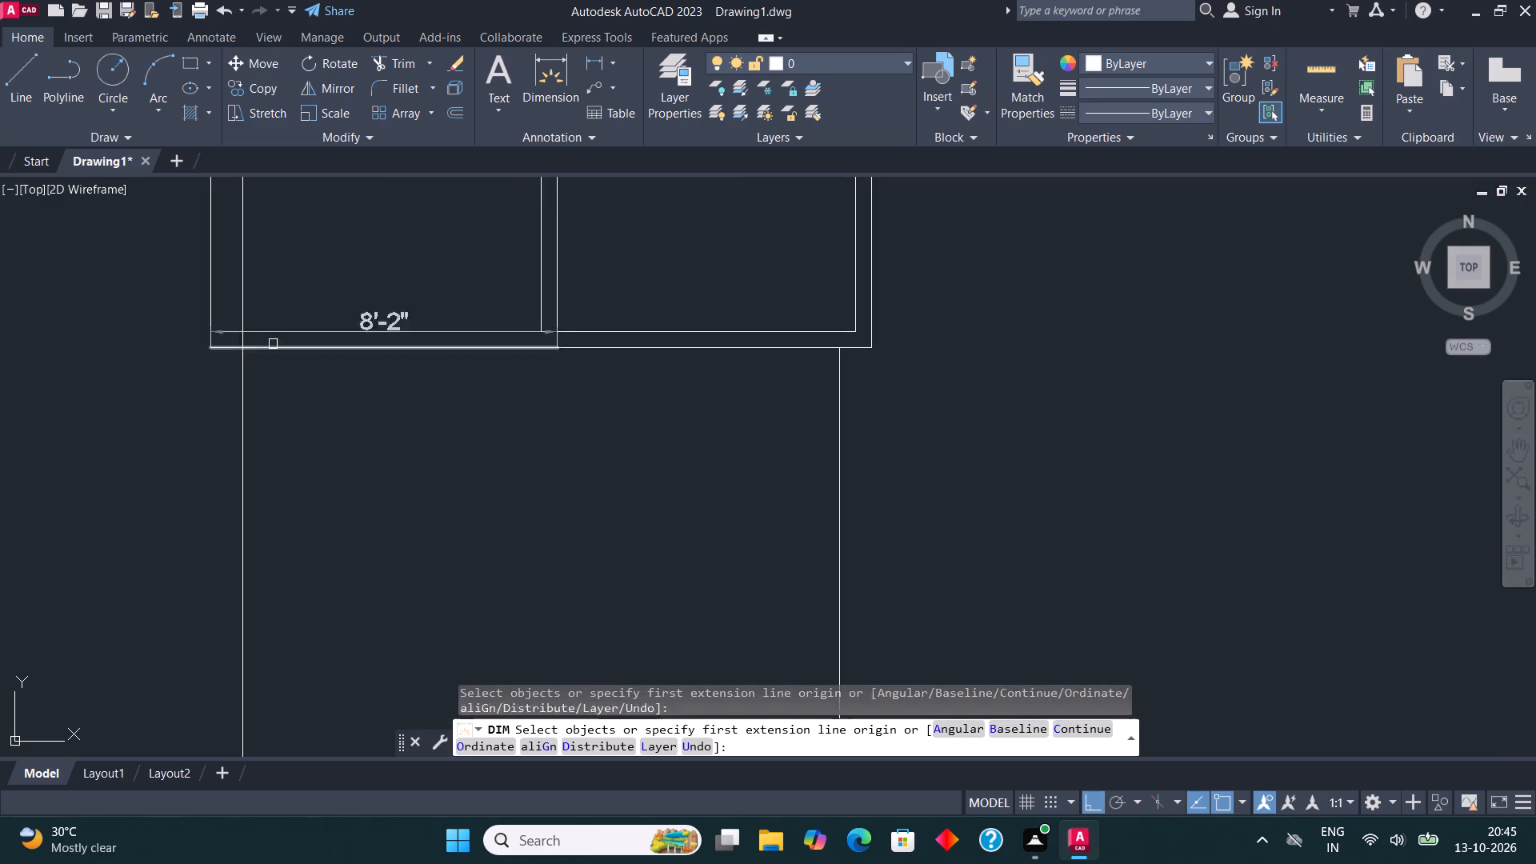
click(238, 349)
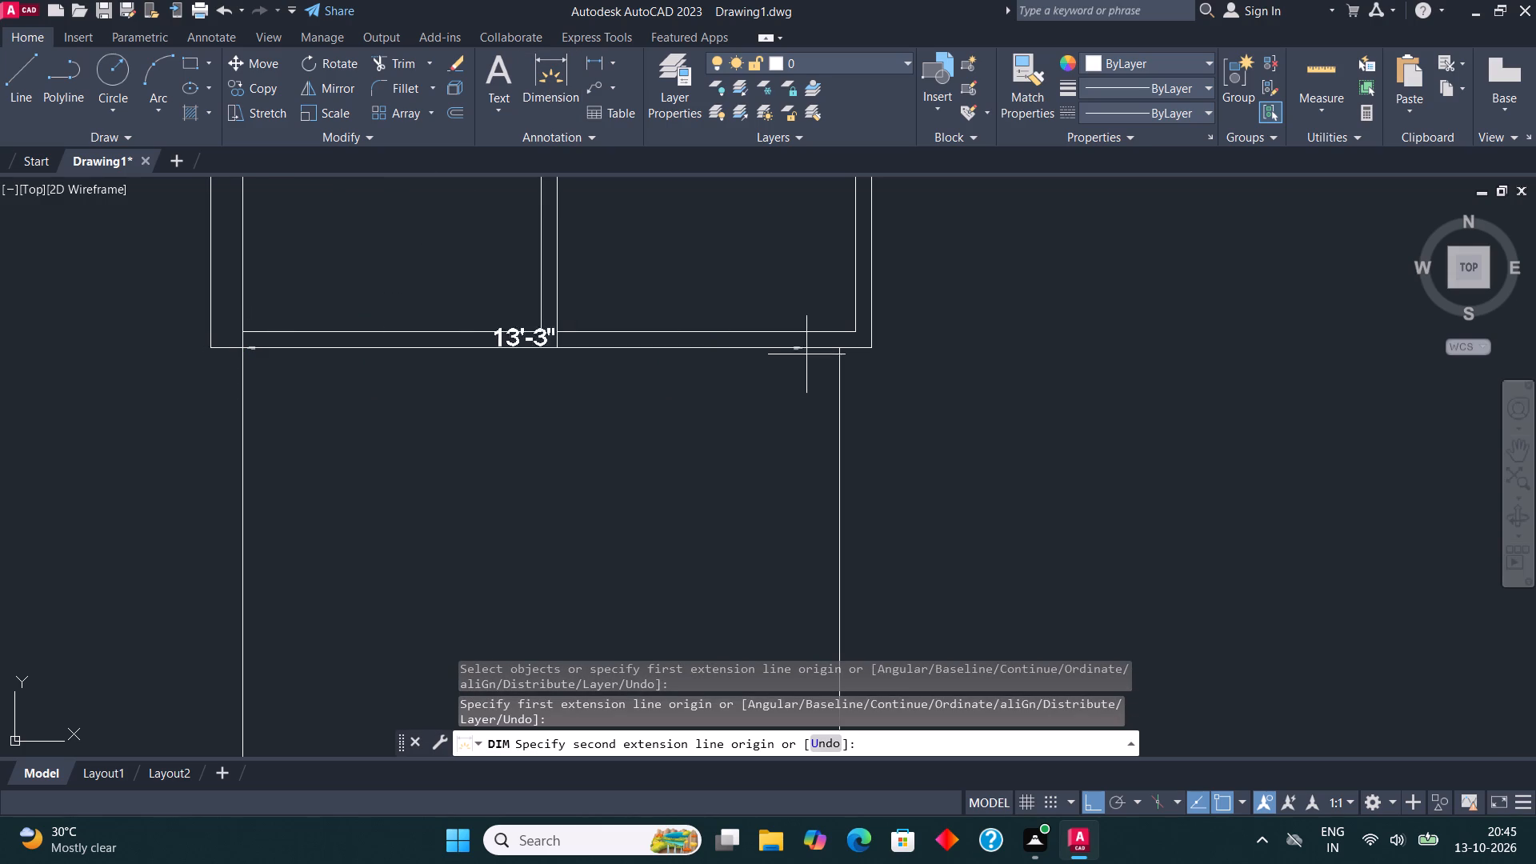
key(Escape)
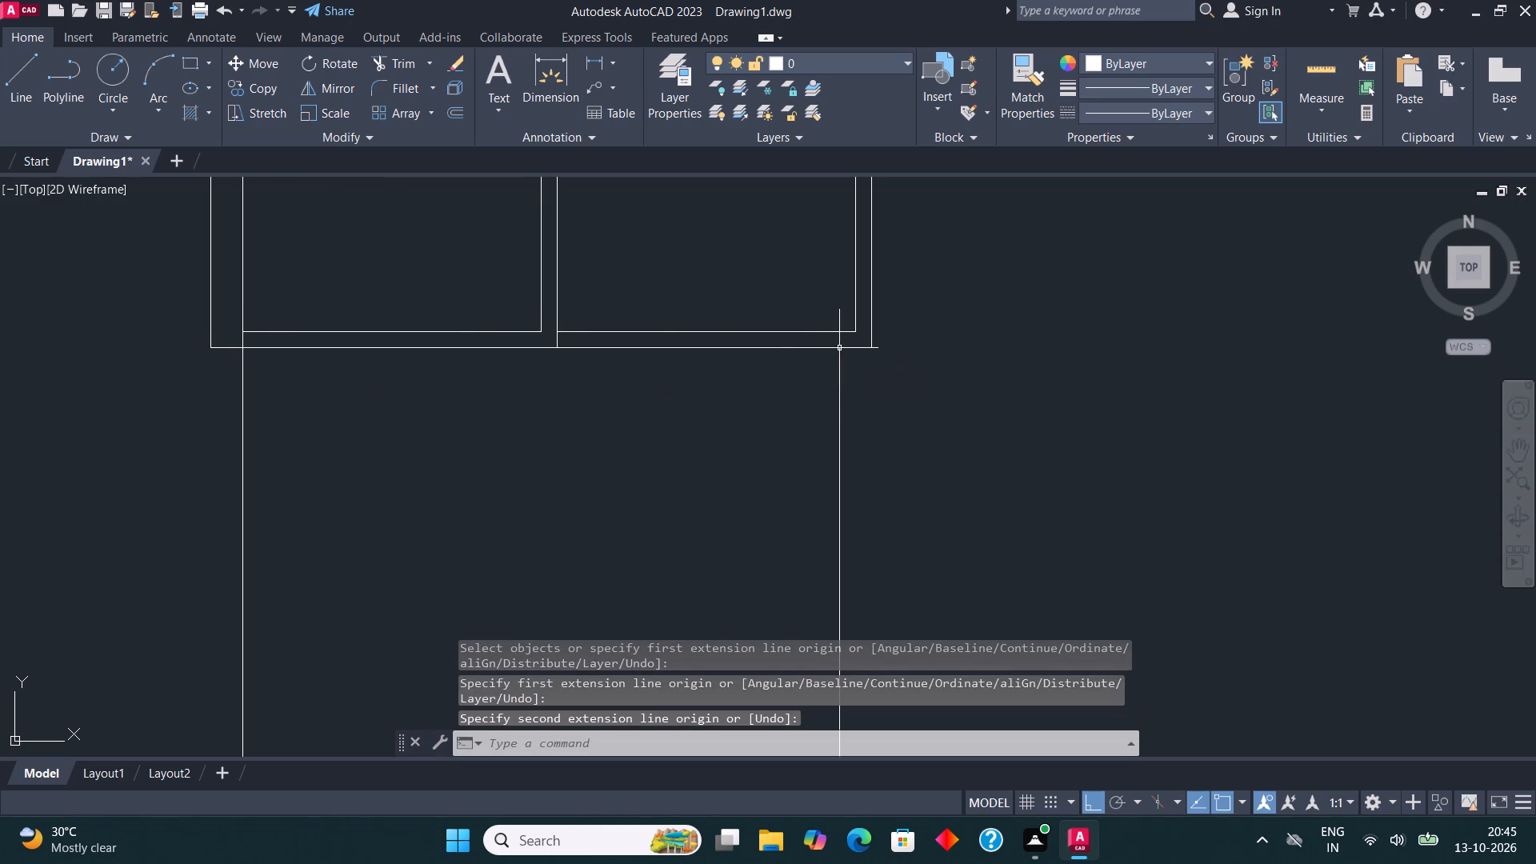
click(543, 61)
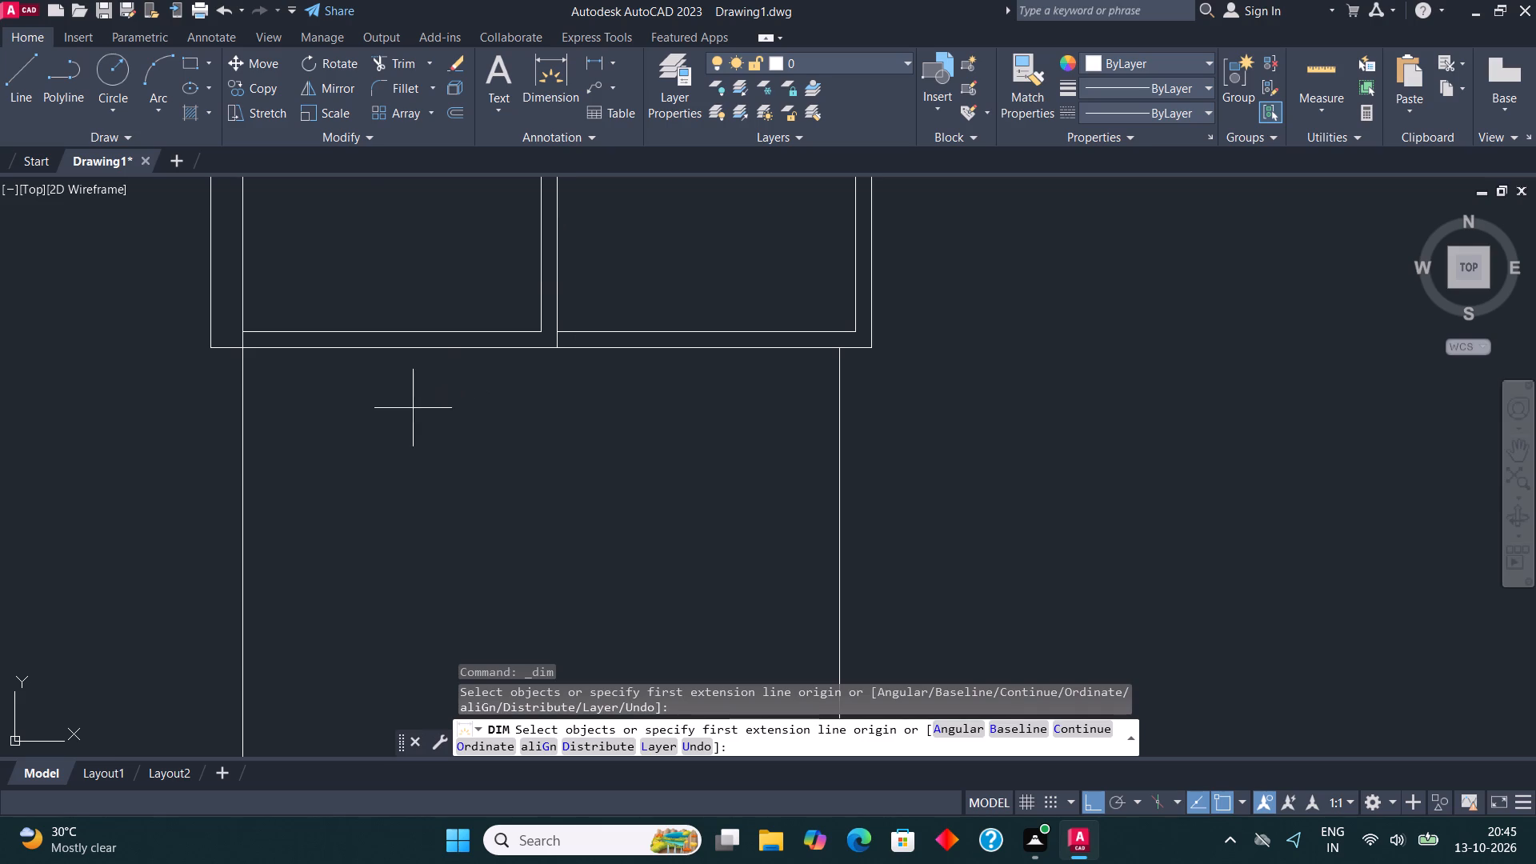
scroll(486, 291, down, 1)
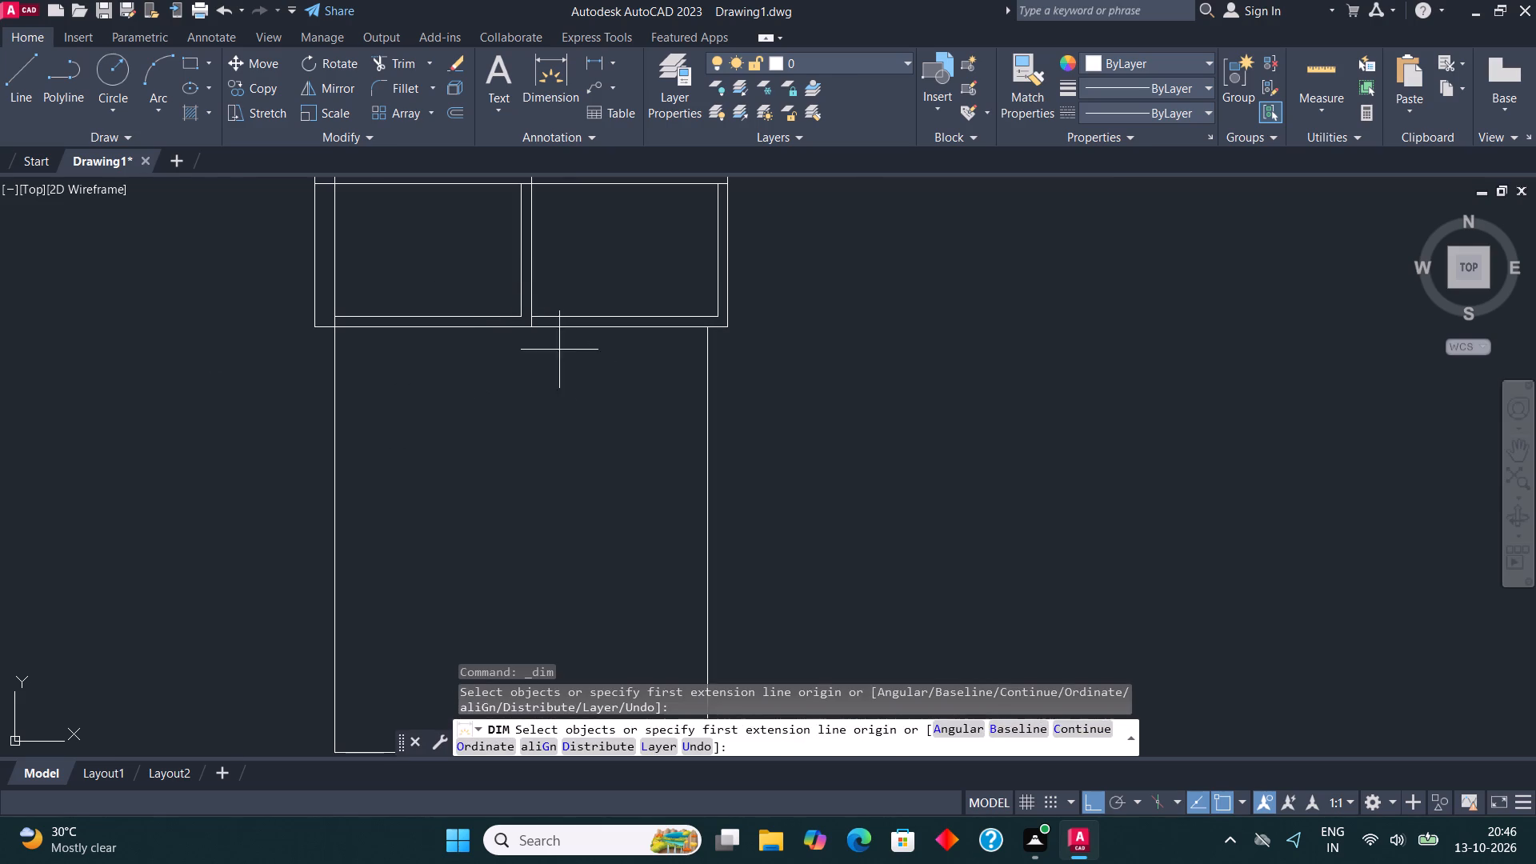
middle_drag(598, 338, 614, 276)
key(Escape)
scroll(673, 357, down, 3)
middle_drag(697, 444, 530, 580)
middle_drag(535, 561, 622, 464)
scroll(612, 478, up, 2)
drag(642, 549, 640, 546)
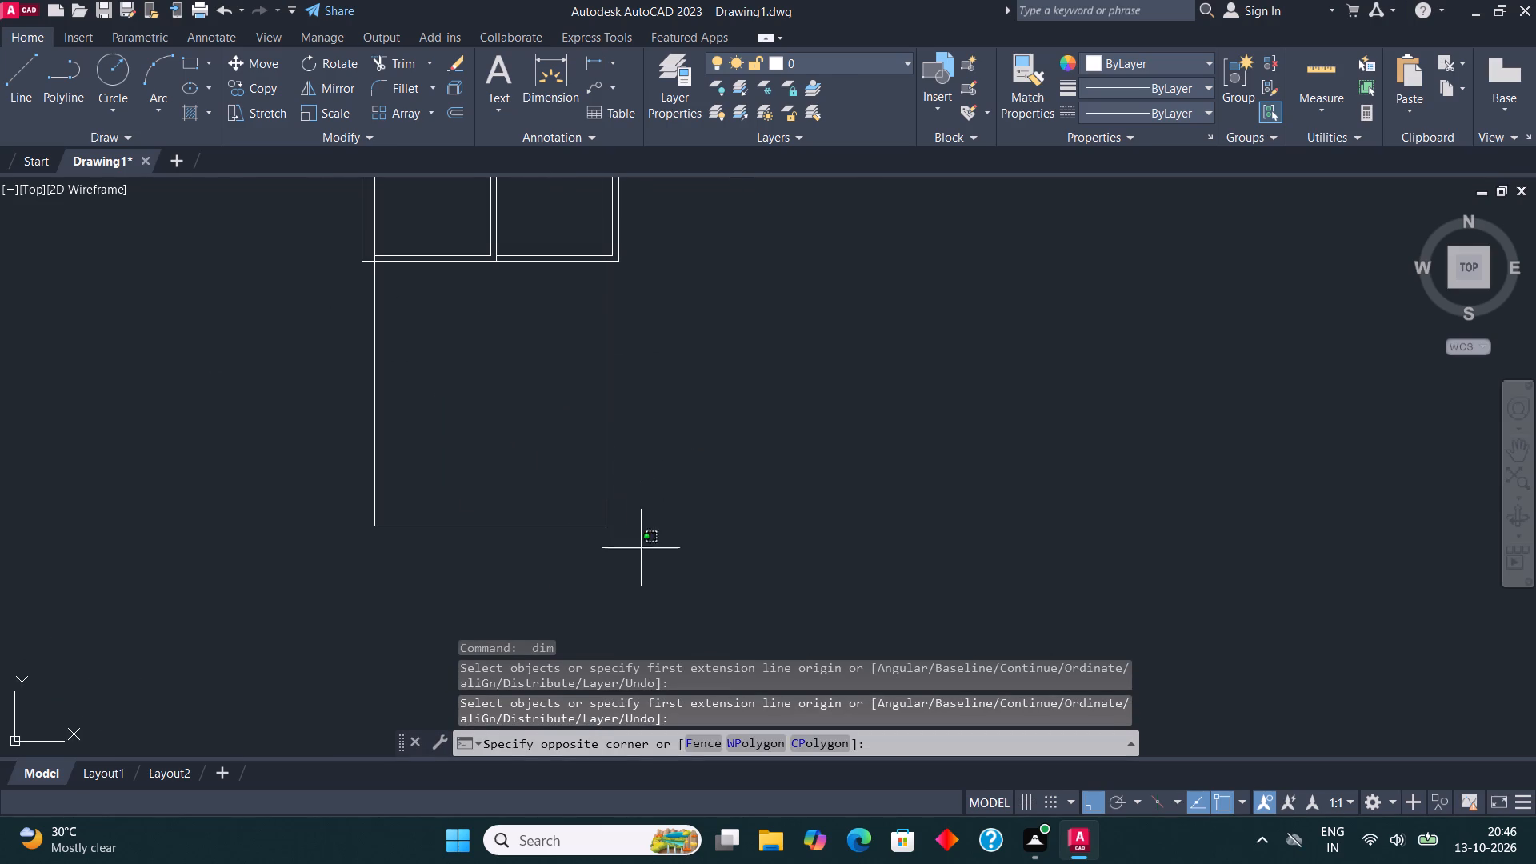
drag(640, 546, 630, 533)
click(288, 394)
Offset the large room's left and right lines 9" outward.
click(453, 109)
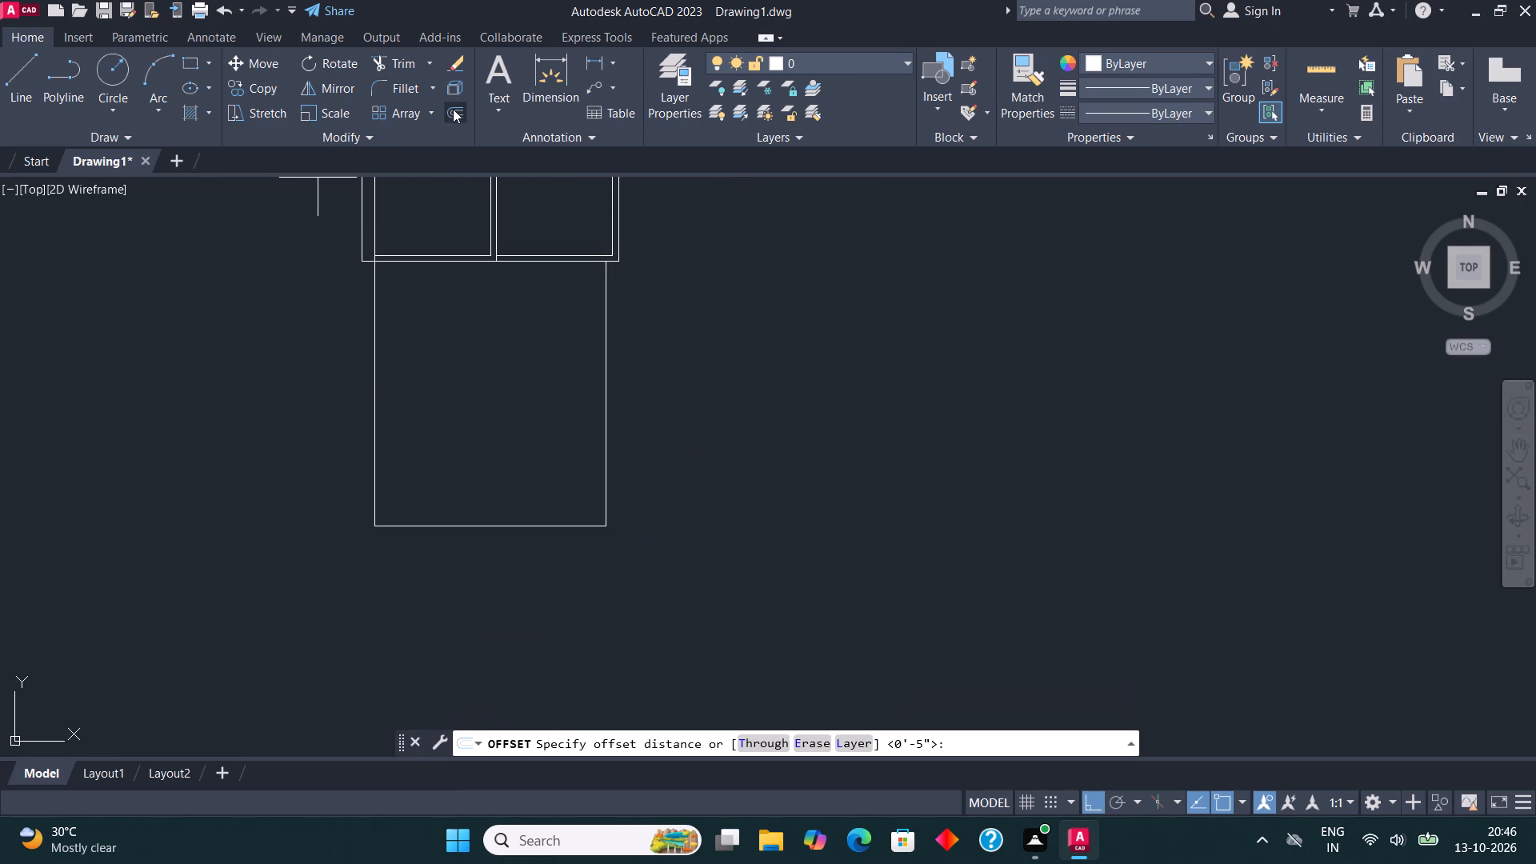
click(379, 374)
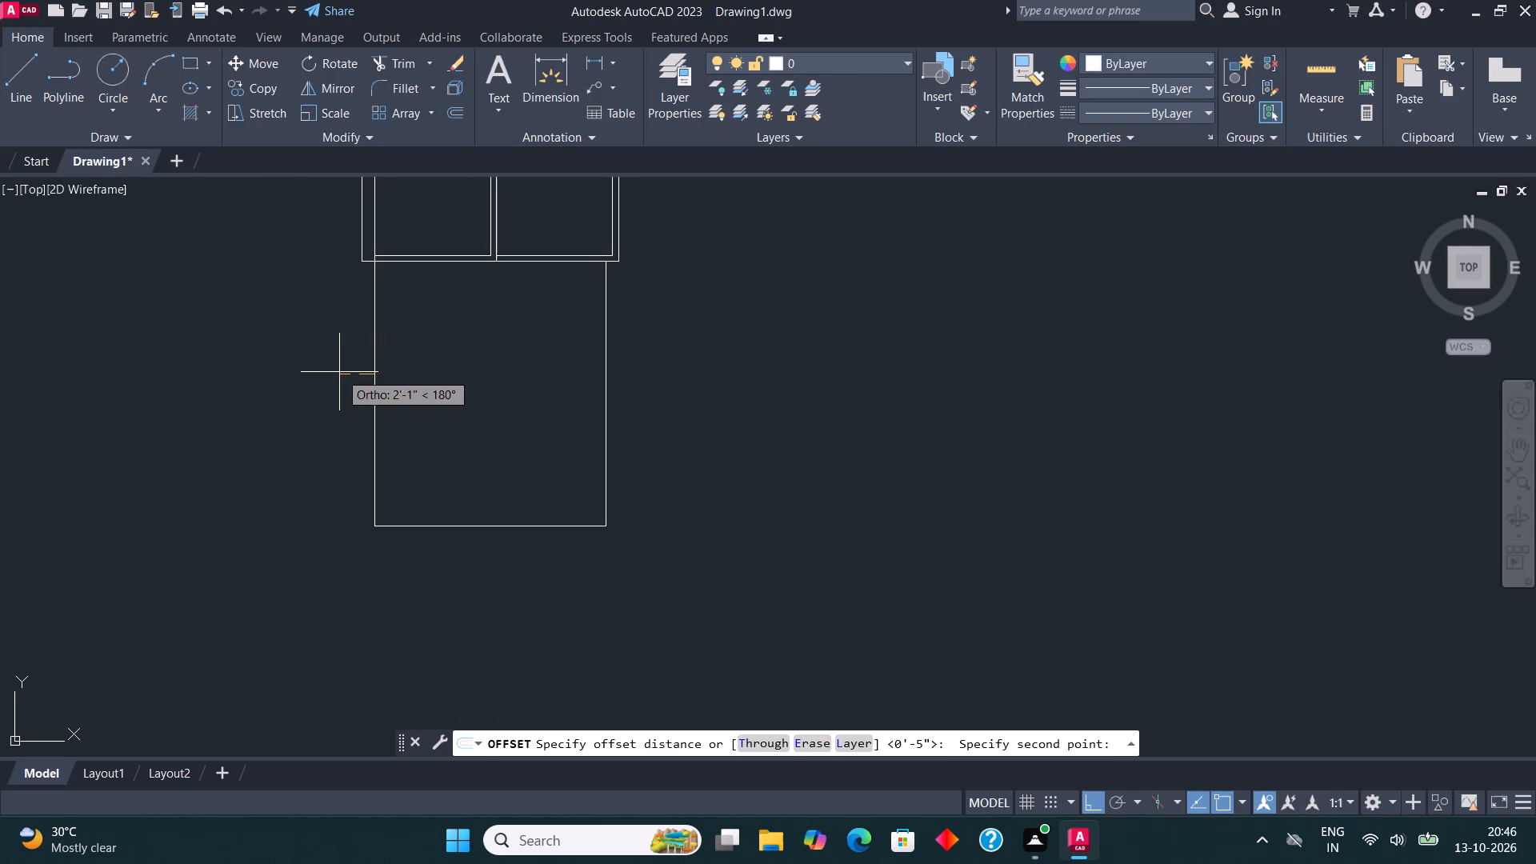
text(9")
key(Return)
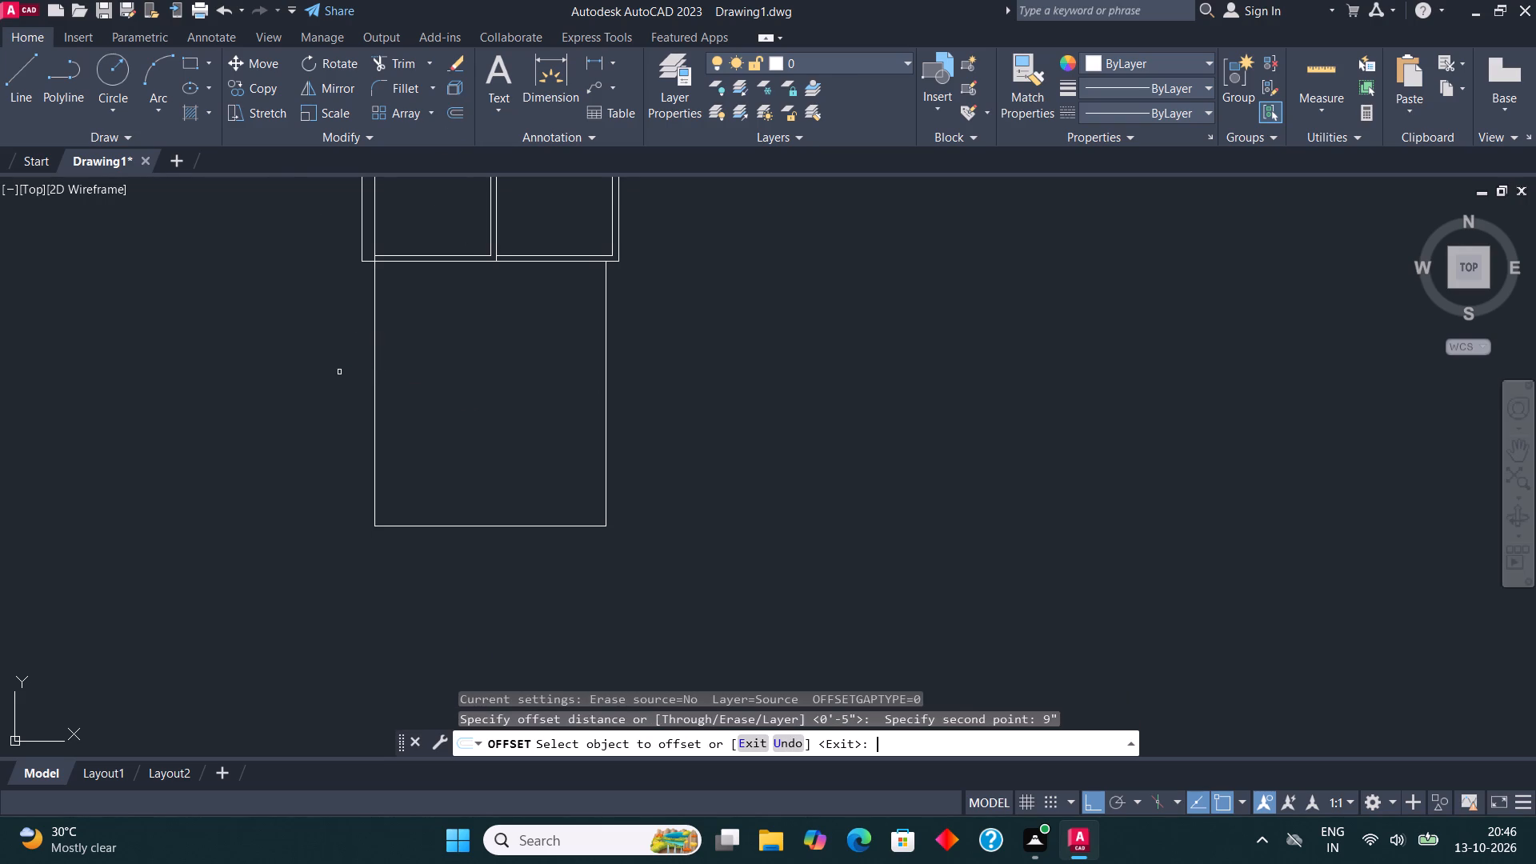
click(376, 409)
click(349, 384)
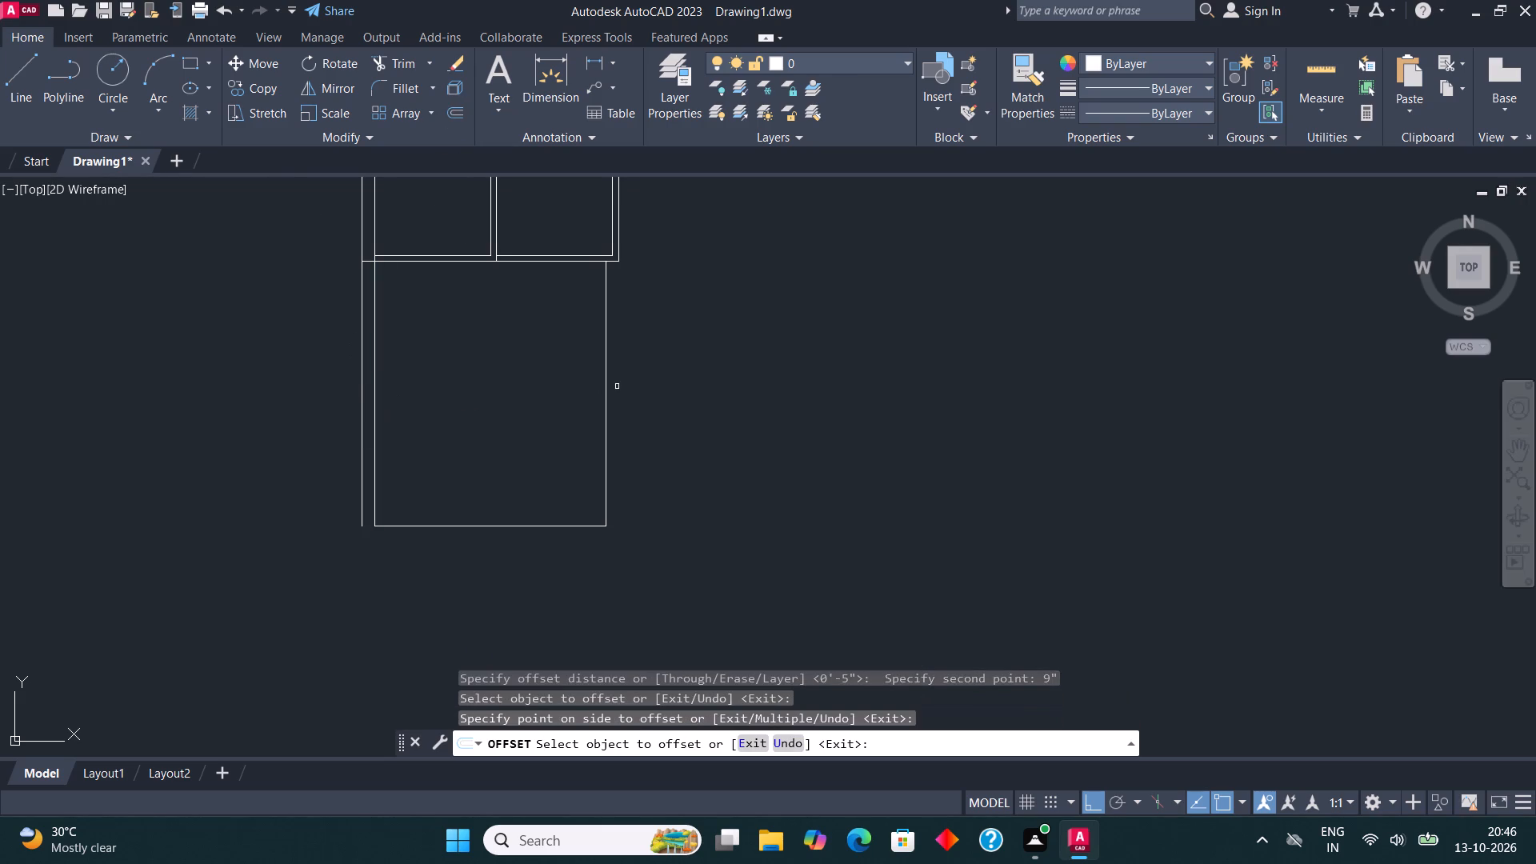
click(607, 385)
click(683, 365)
key(Escape)
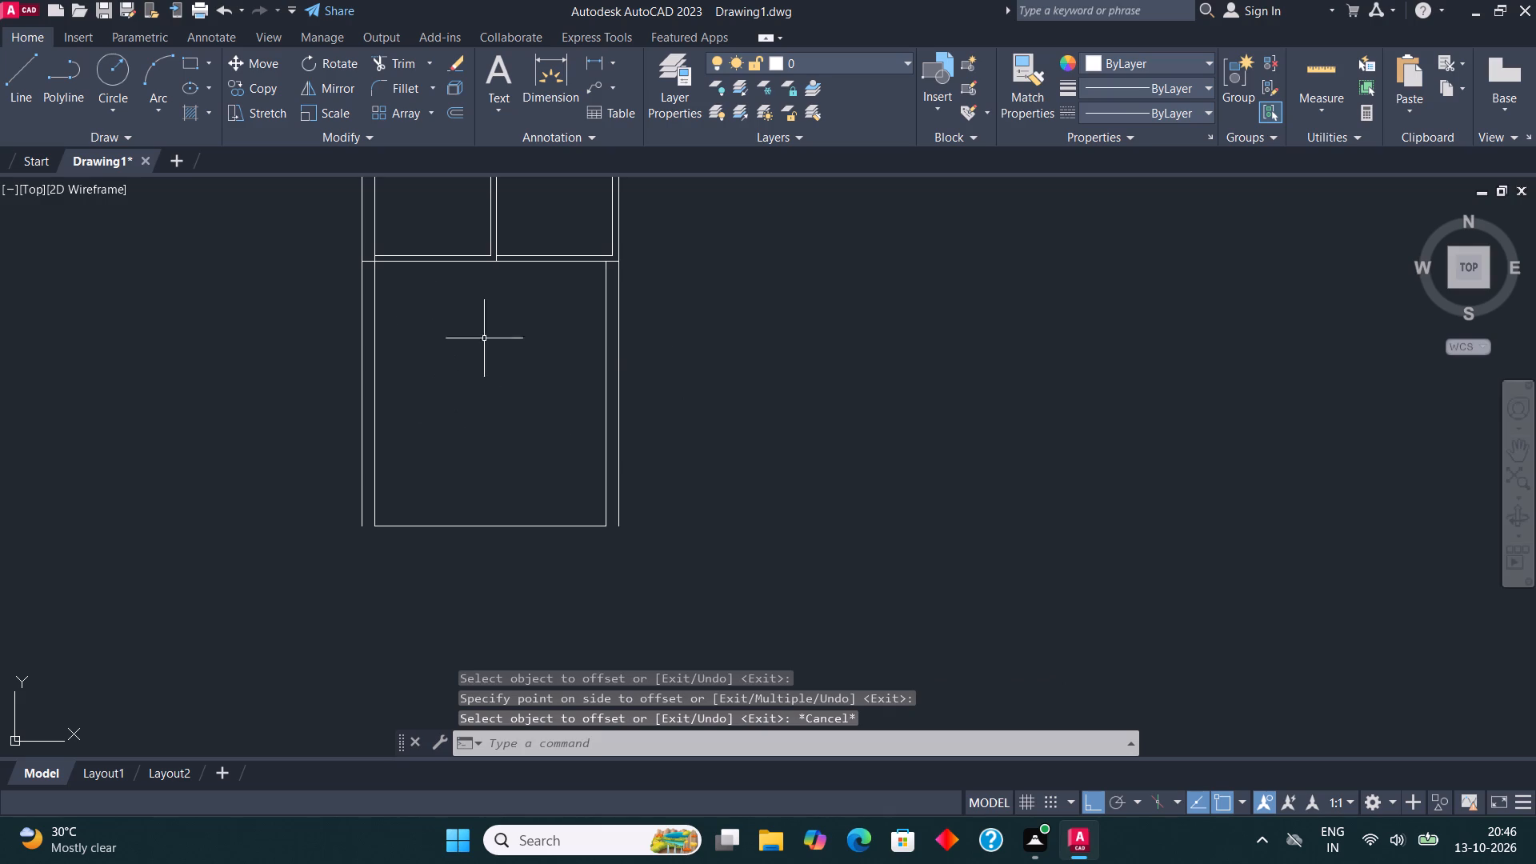
Offset the large room's bottom line 9" outward.
drag(530, 558, 526, 540)
click(524, 517)
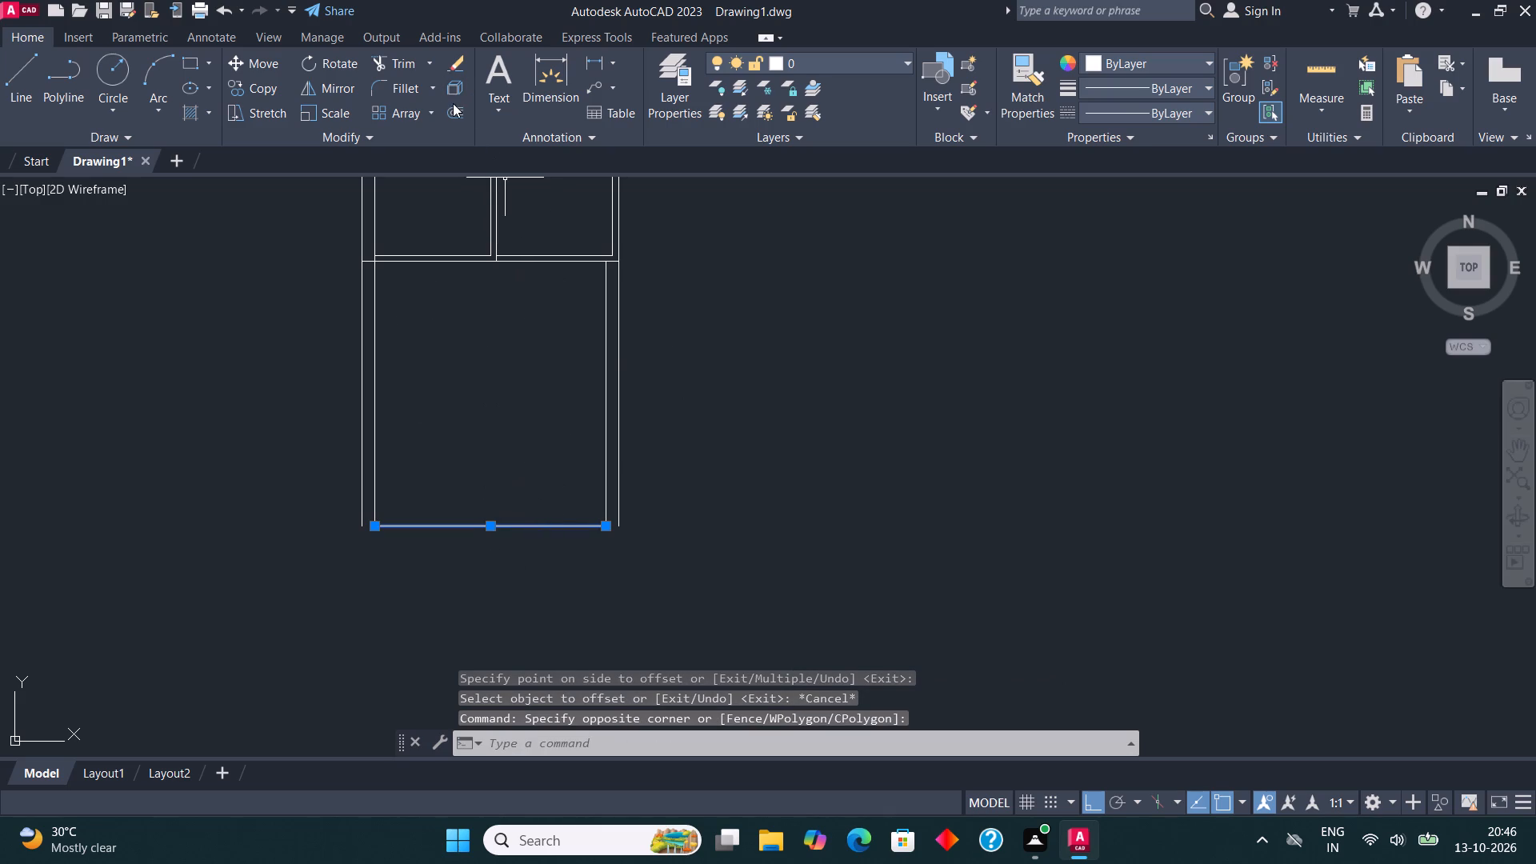
click(454, 110)
click(484, 522)
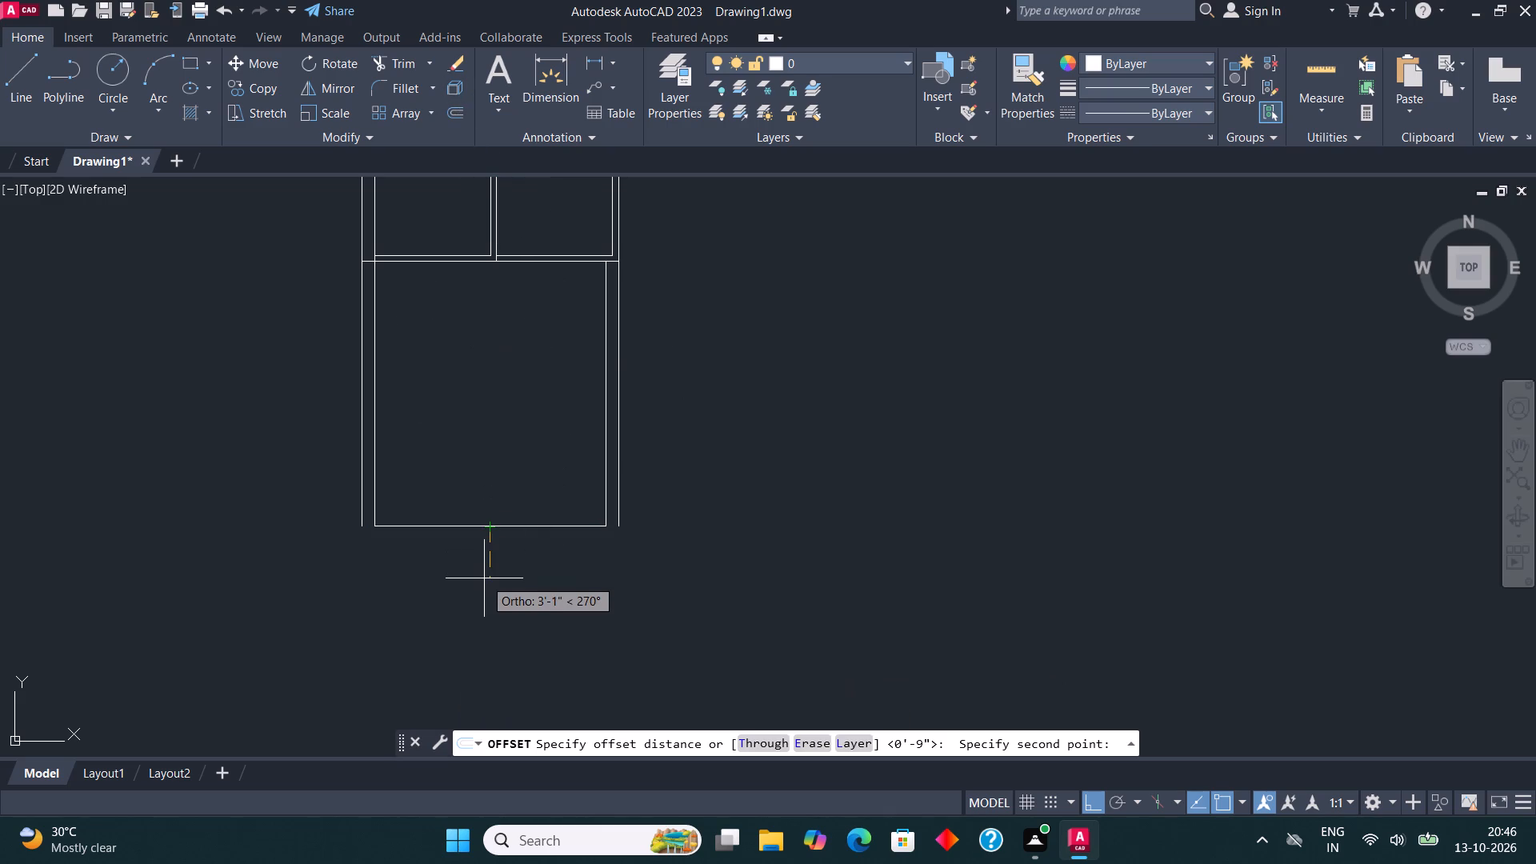
key(9)
key(shift+quotedbl)
key(Return)
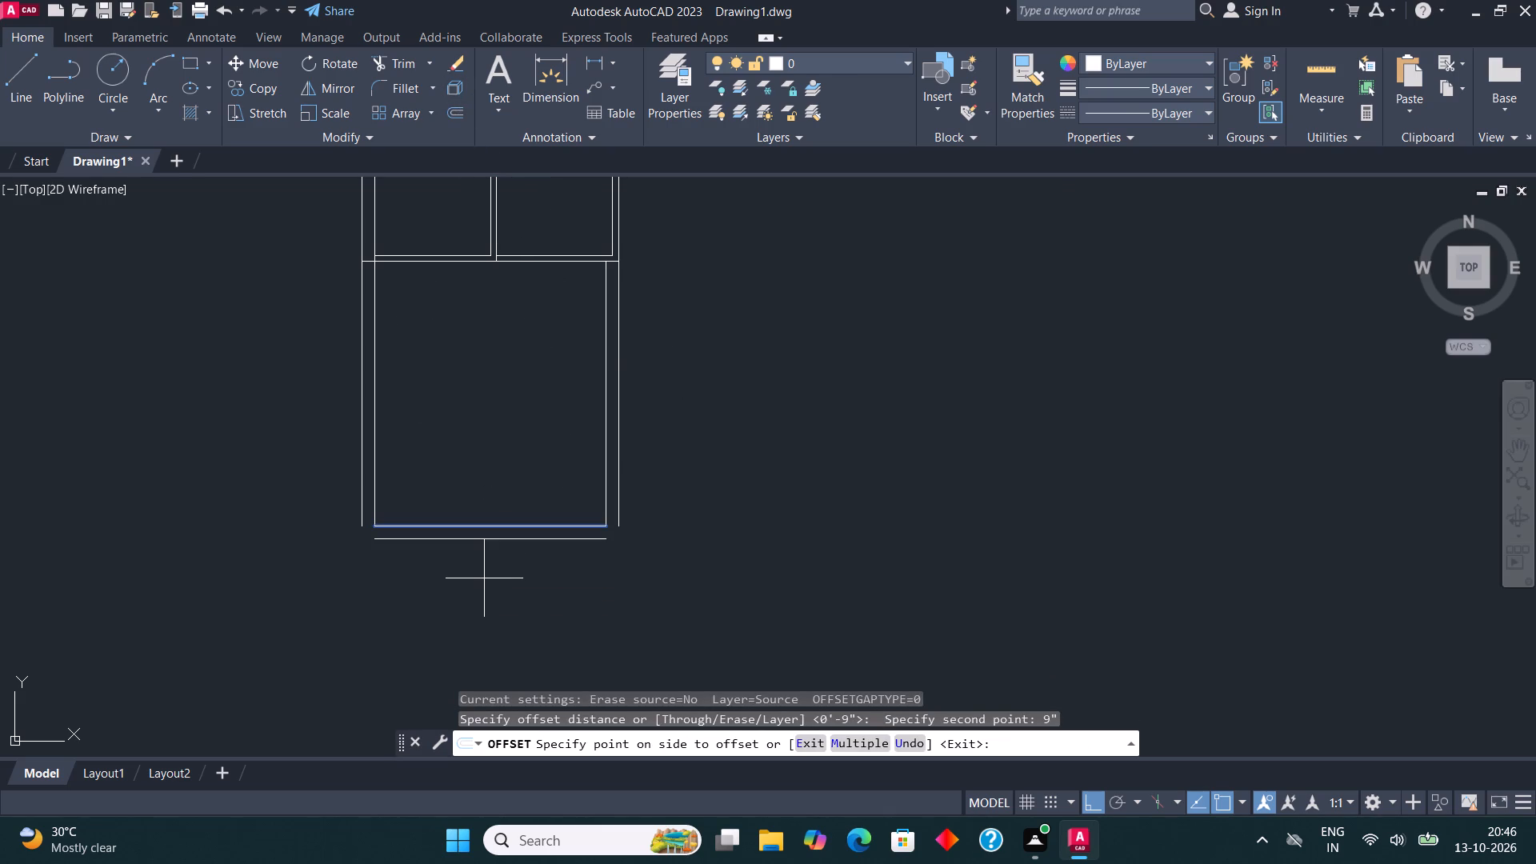
click(484, 578)
click(426, 578)
key(Escape)
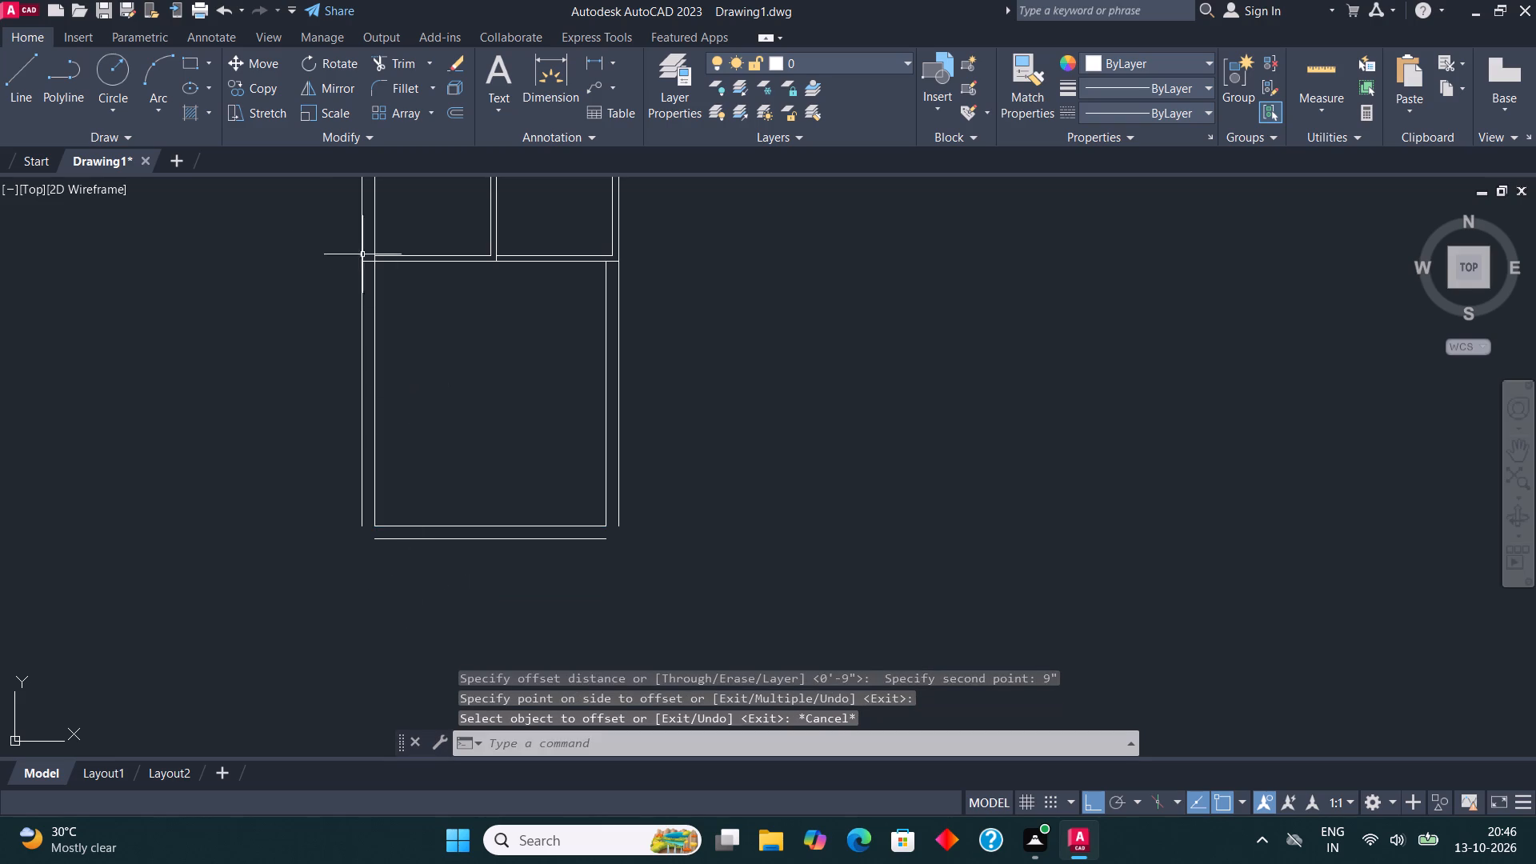
Fillet the large room's outer wall lines into sharp corners at the bottom left and bottom right.
click(398, 91)
click(358, 486)
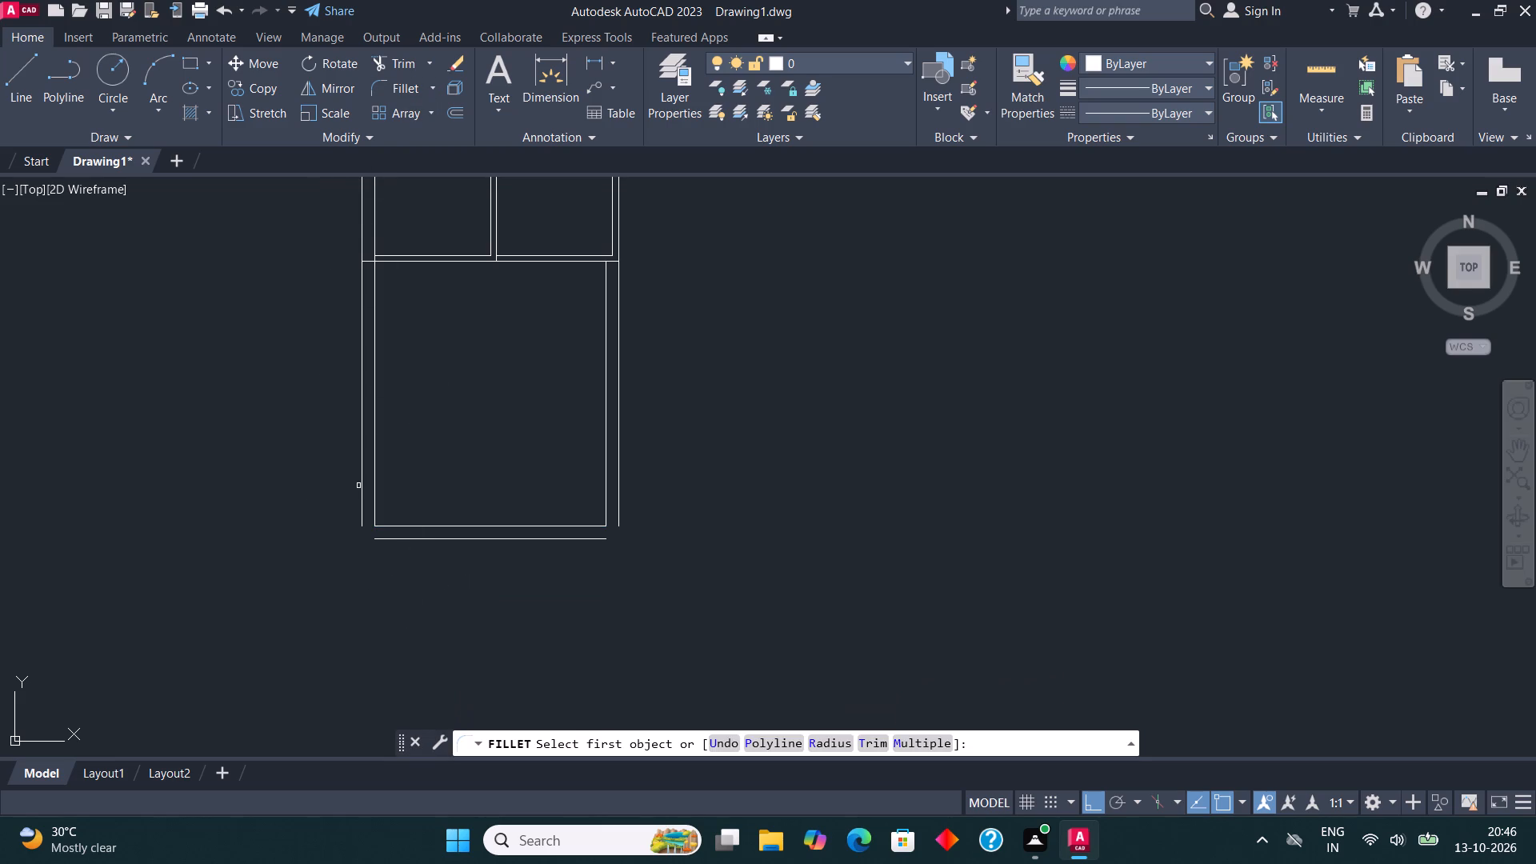
click(362, 488)
click(396, 538)
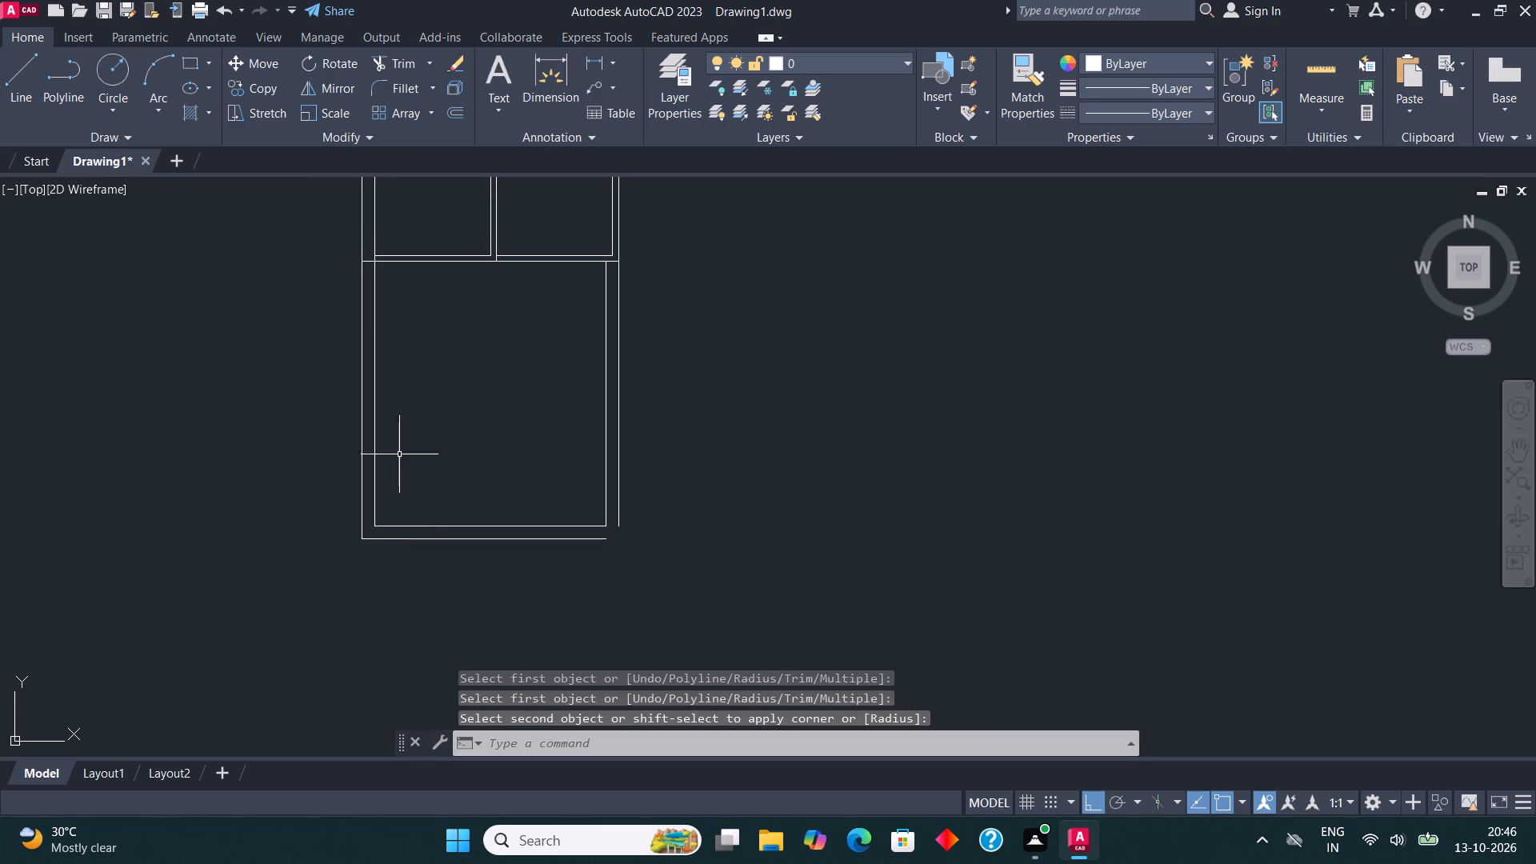
click(407, 88)
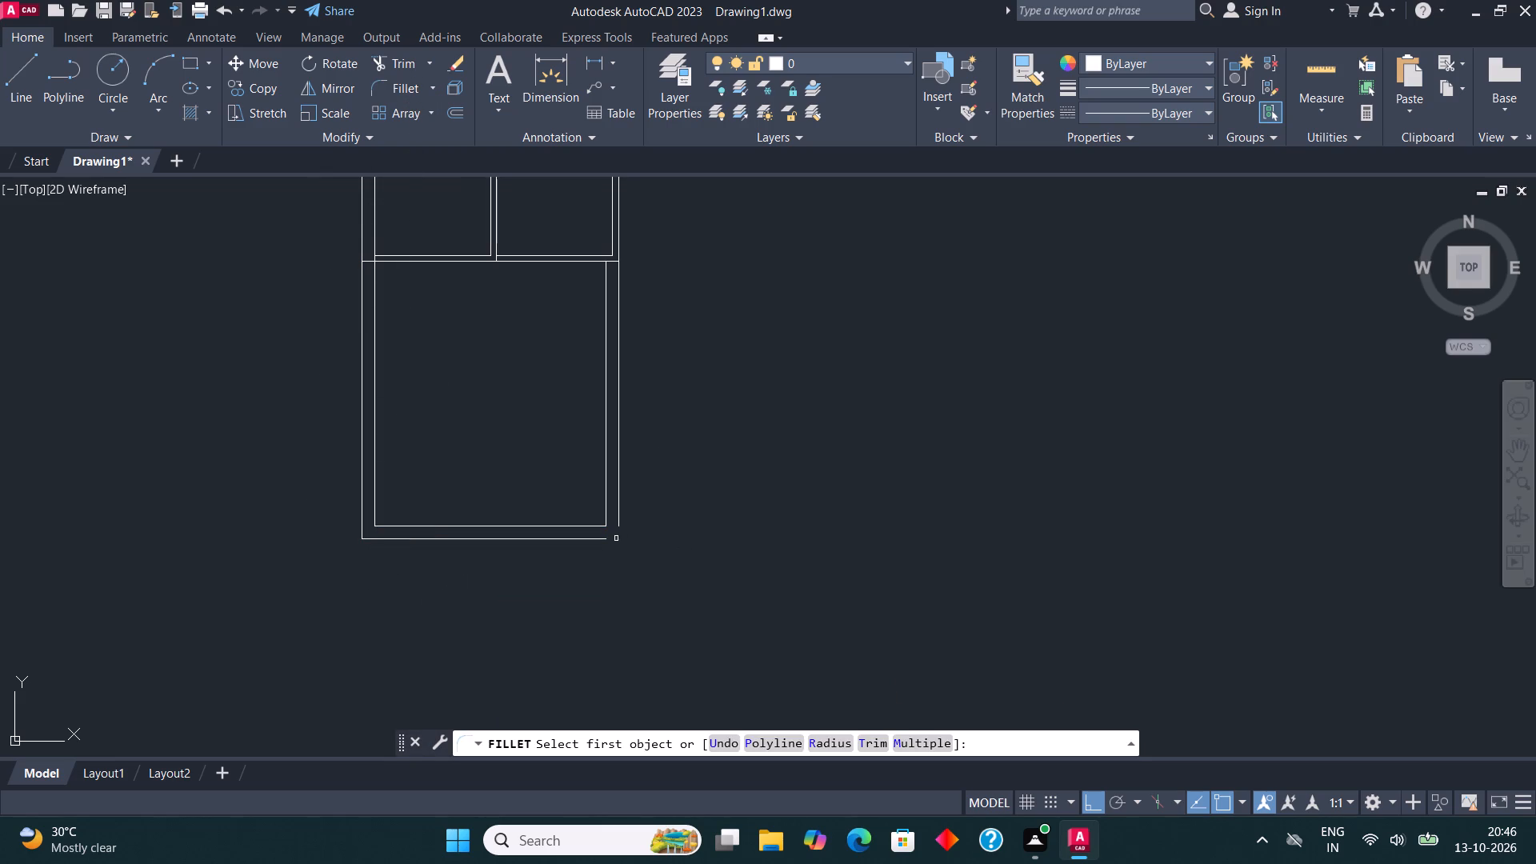
click(591, 536)
click(599, 541)
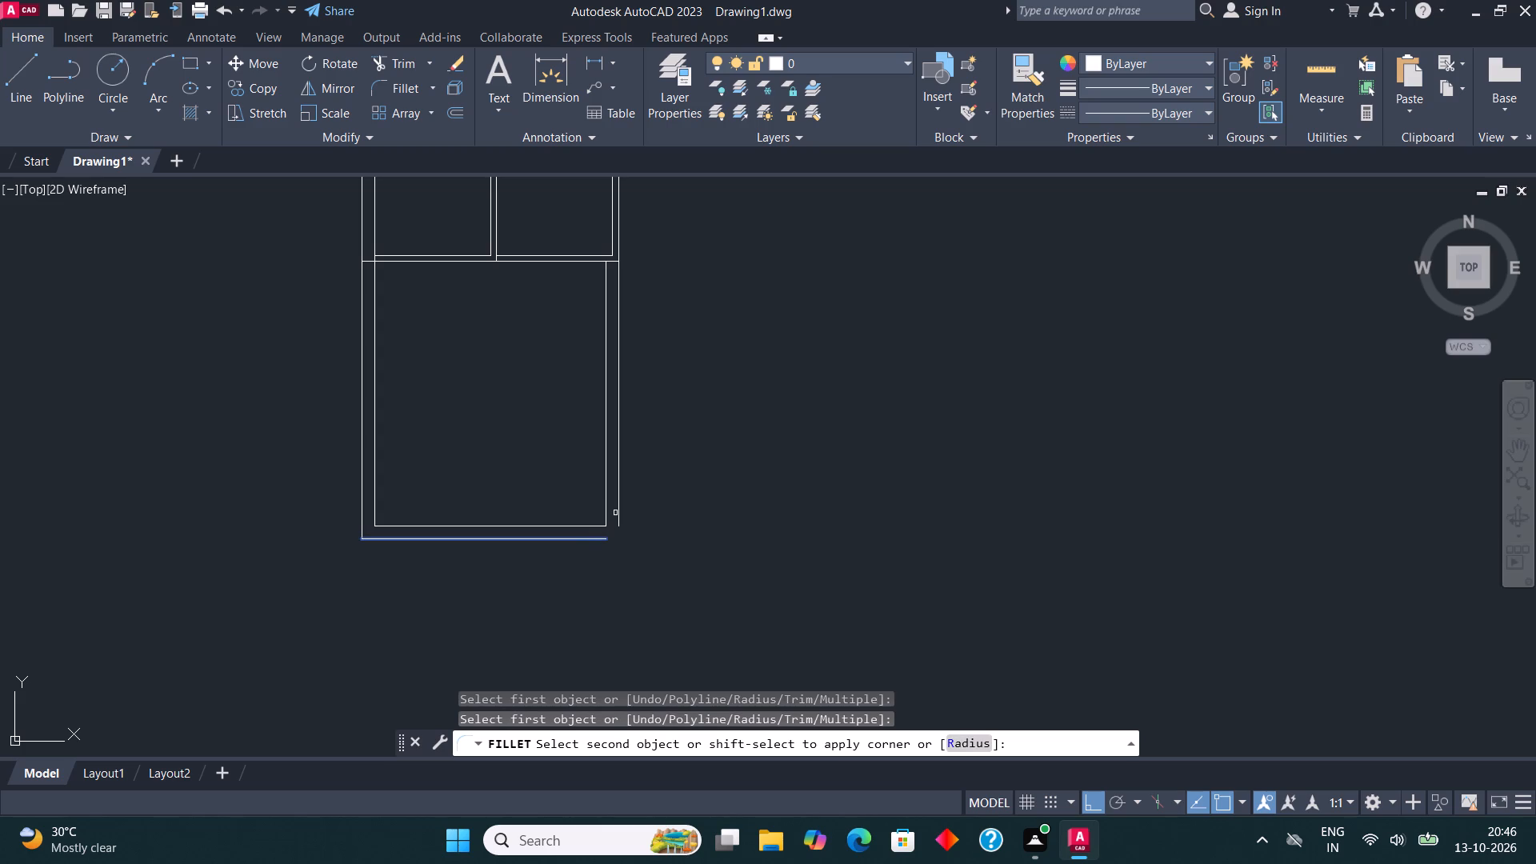
click(618, 503)
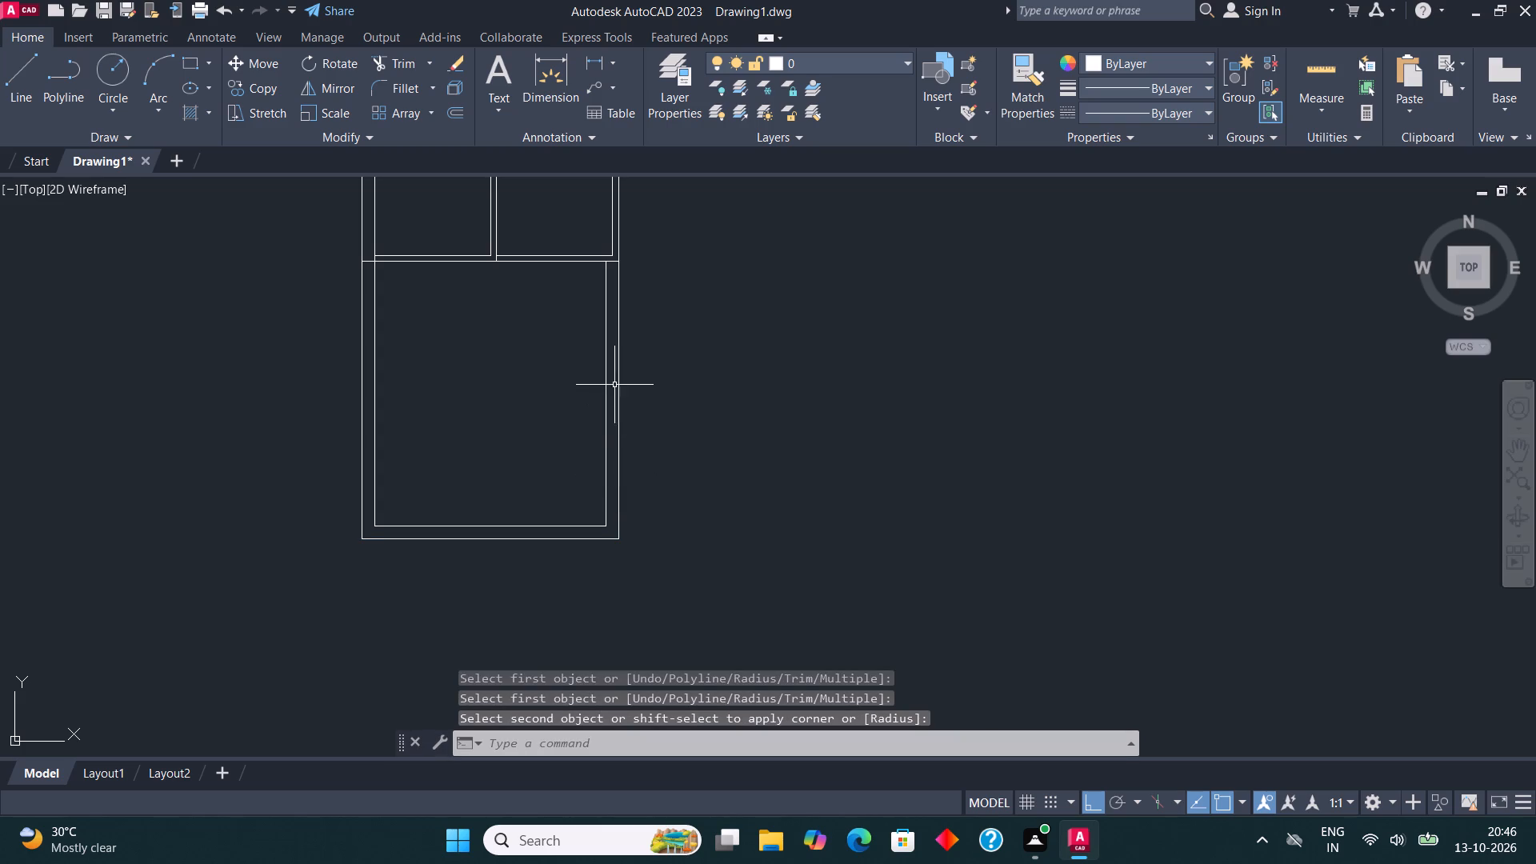
Draw lines from the large room's inner bottom-left corner across the wall and 14' down, continuing freehand right, up and about 3'-9" right.
scroll(604, 394, down, 1)
scroll(604, 394, up, 1)
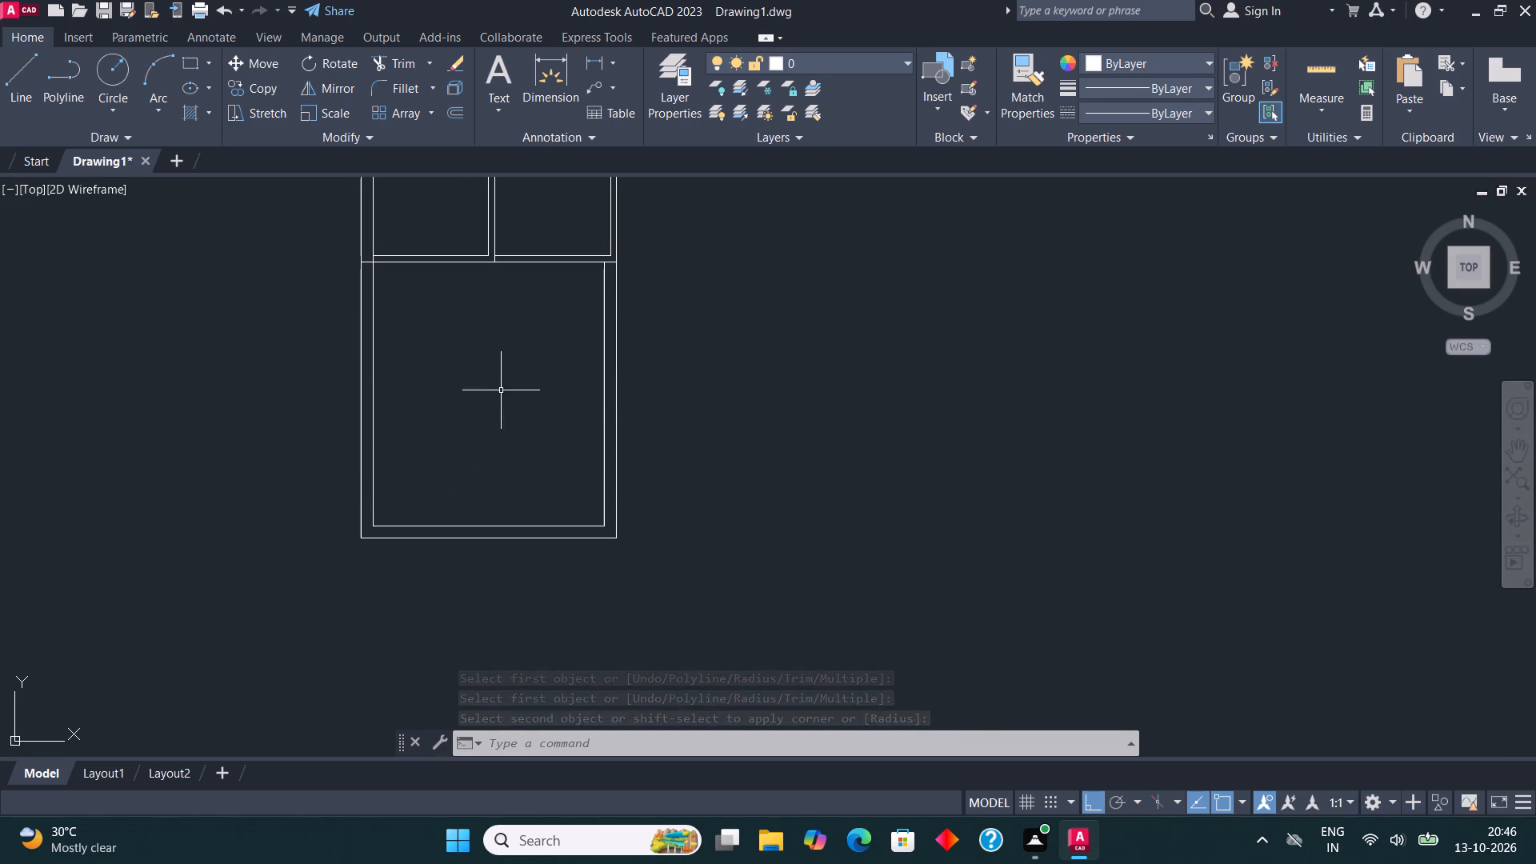
middle_drag(502, 405, 526, 418)
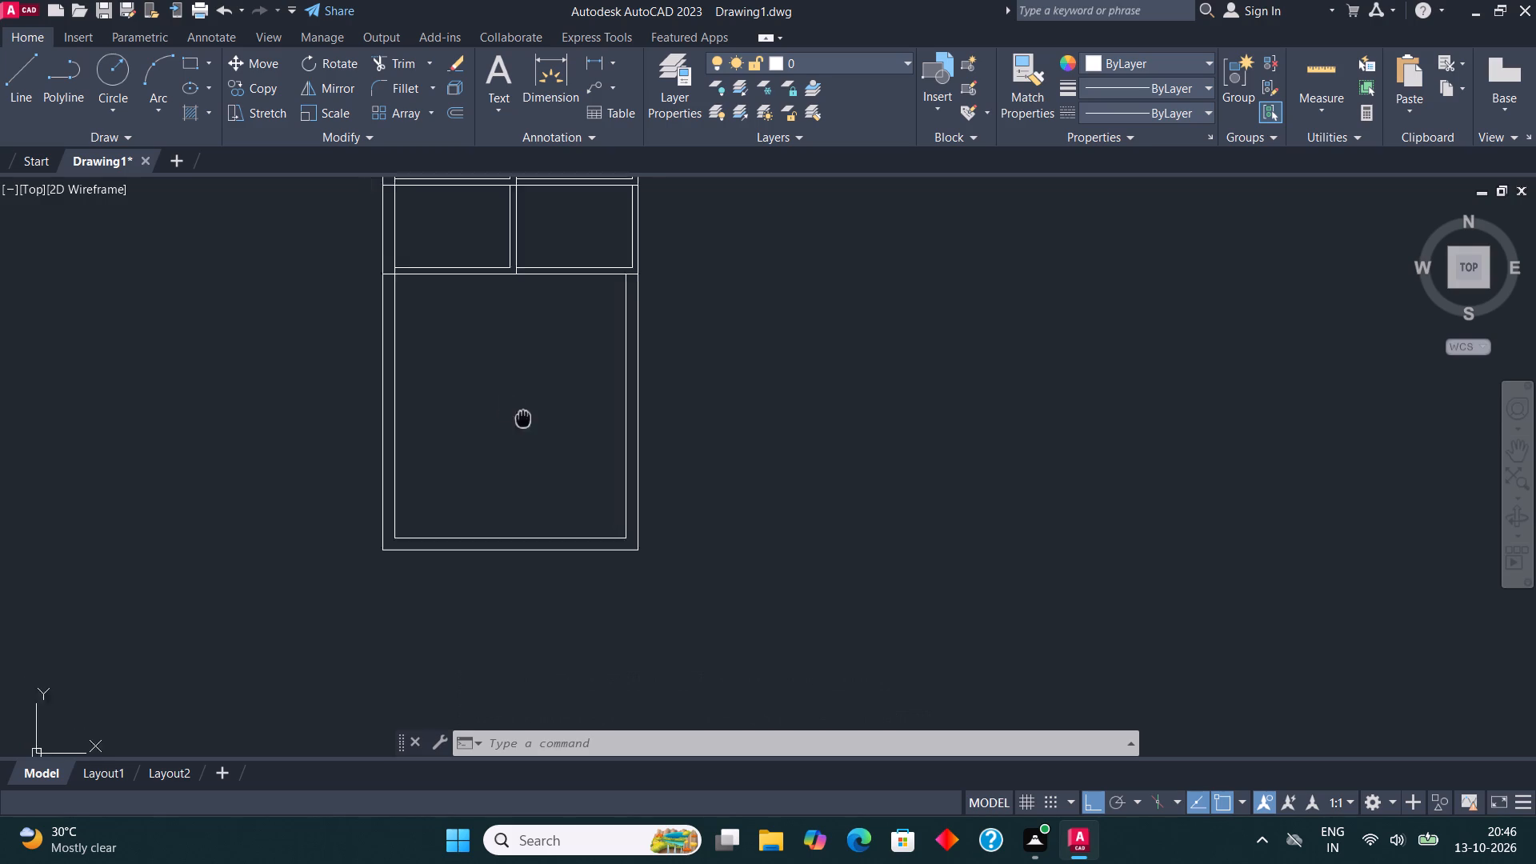
middle_drag(526, 418, 534, 426)
click(18, 82)
middle_drag(577, 444, 634, 301)
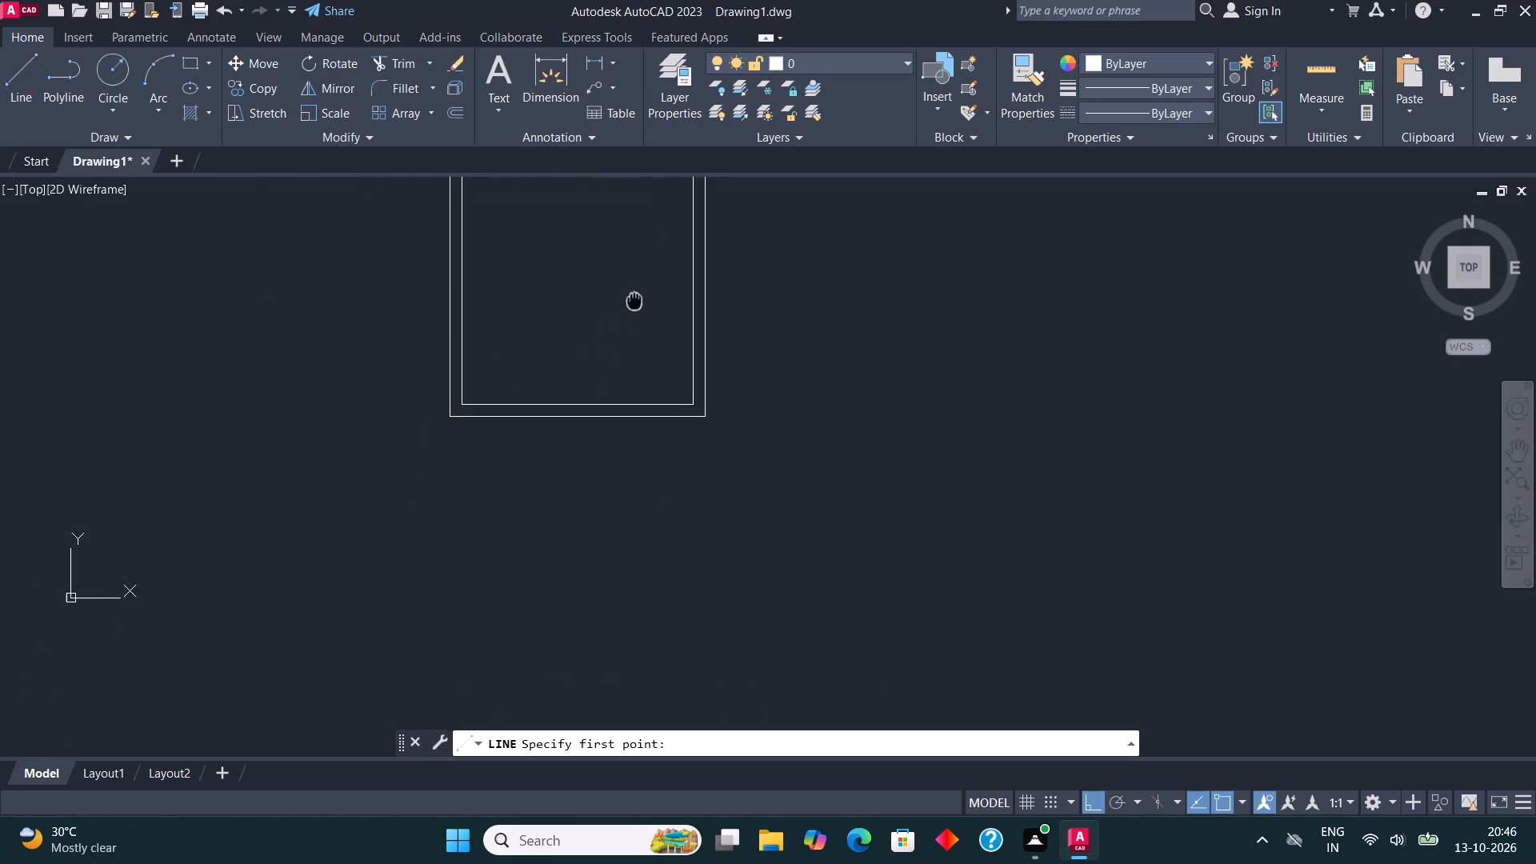
middle_drag(634, 301, 636, 300)
scroll(510, 359, up, 1)
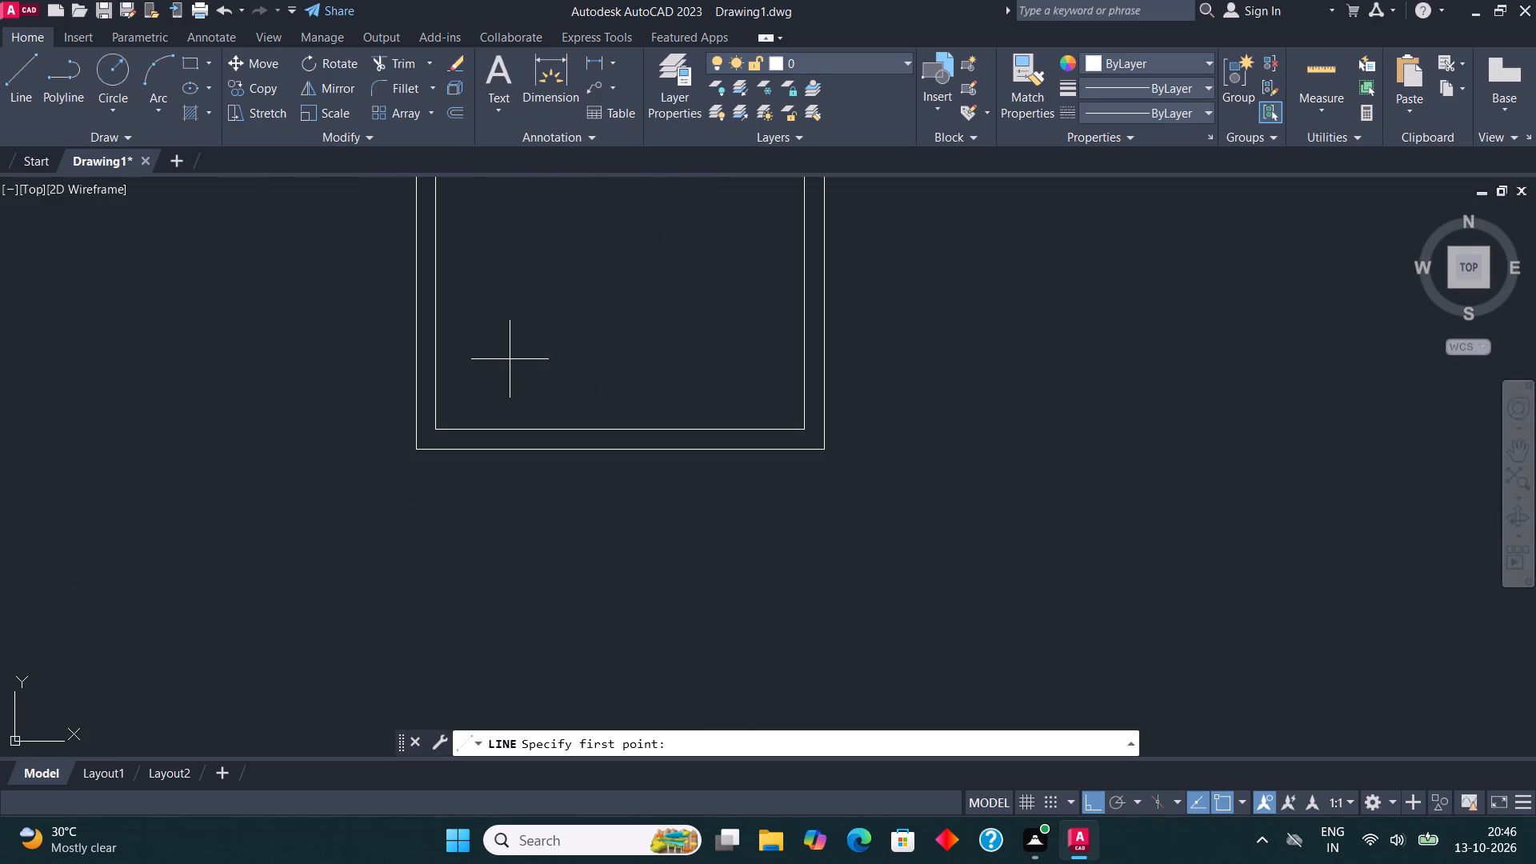
click(434, 426)
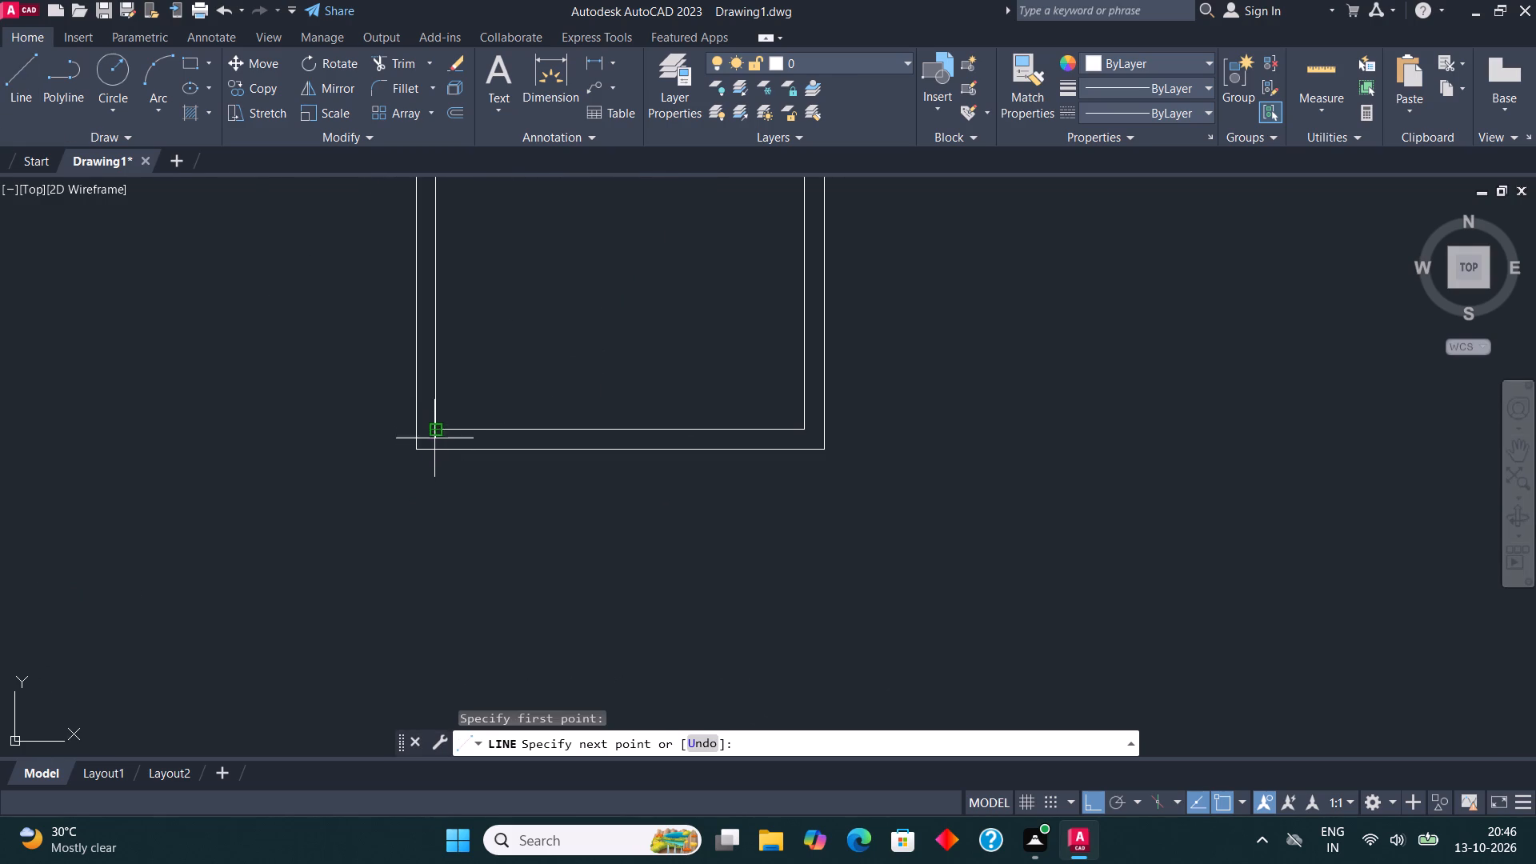
click(438, 449)
text(14')
key(Return)
scroll(446, 534, down, 3)
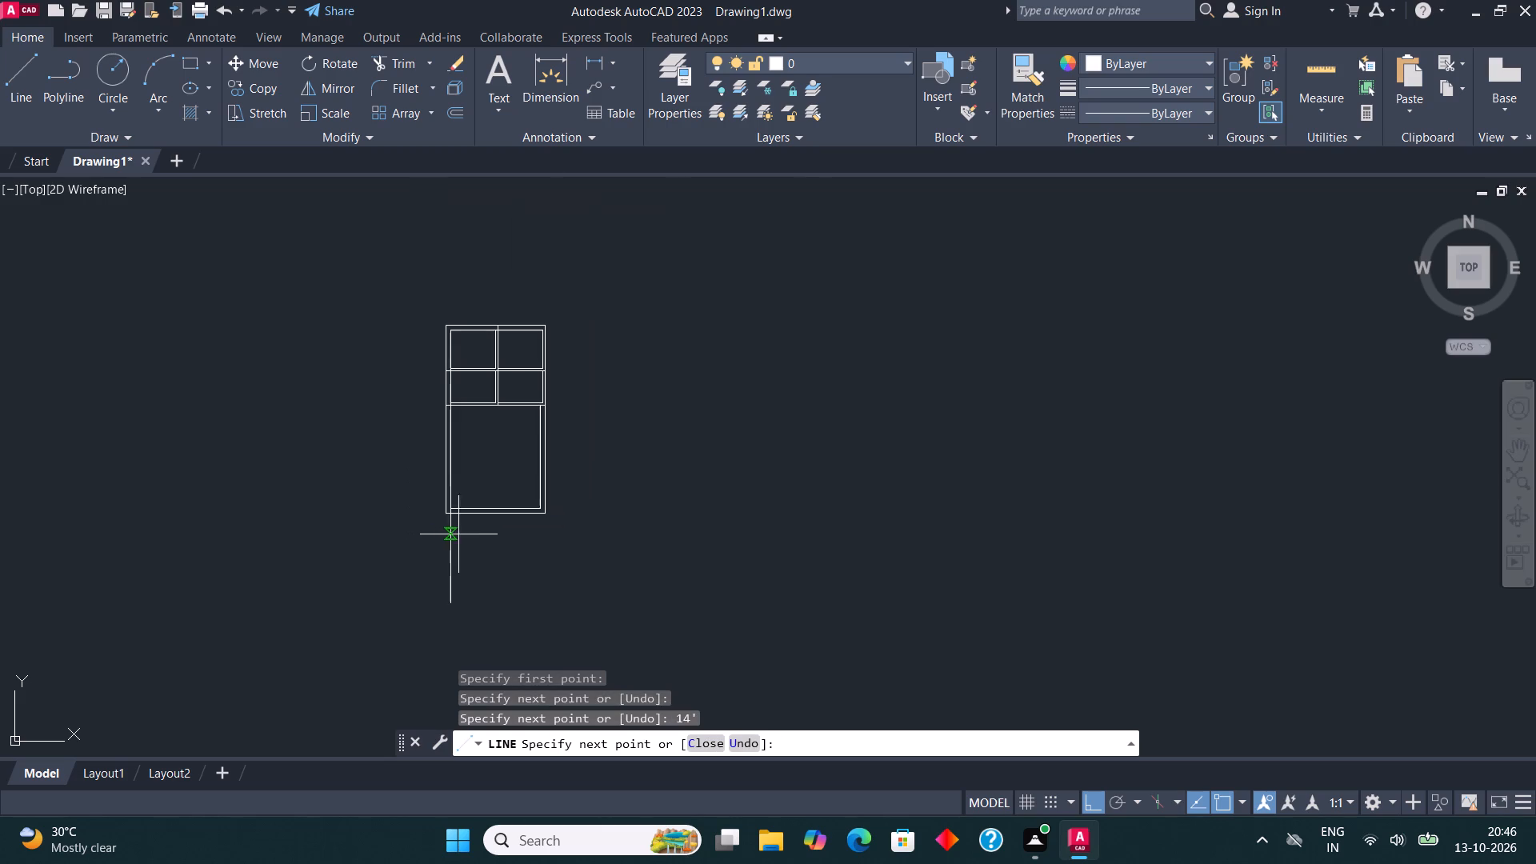
click(548, 604)
drag(568, 549, 572, 533)
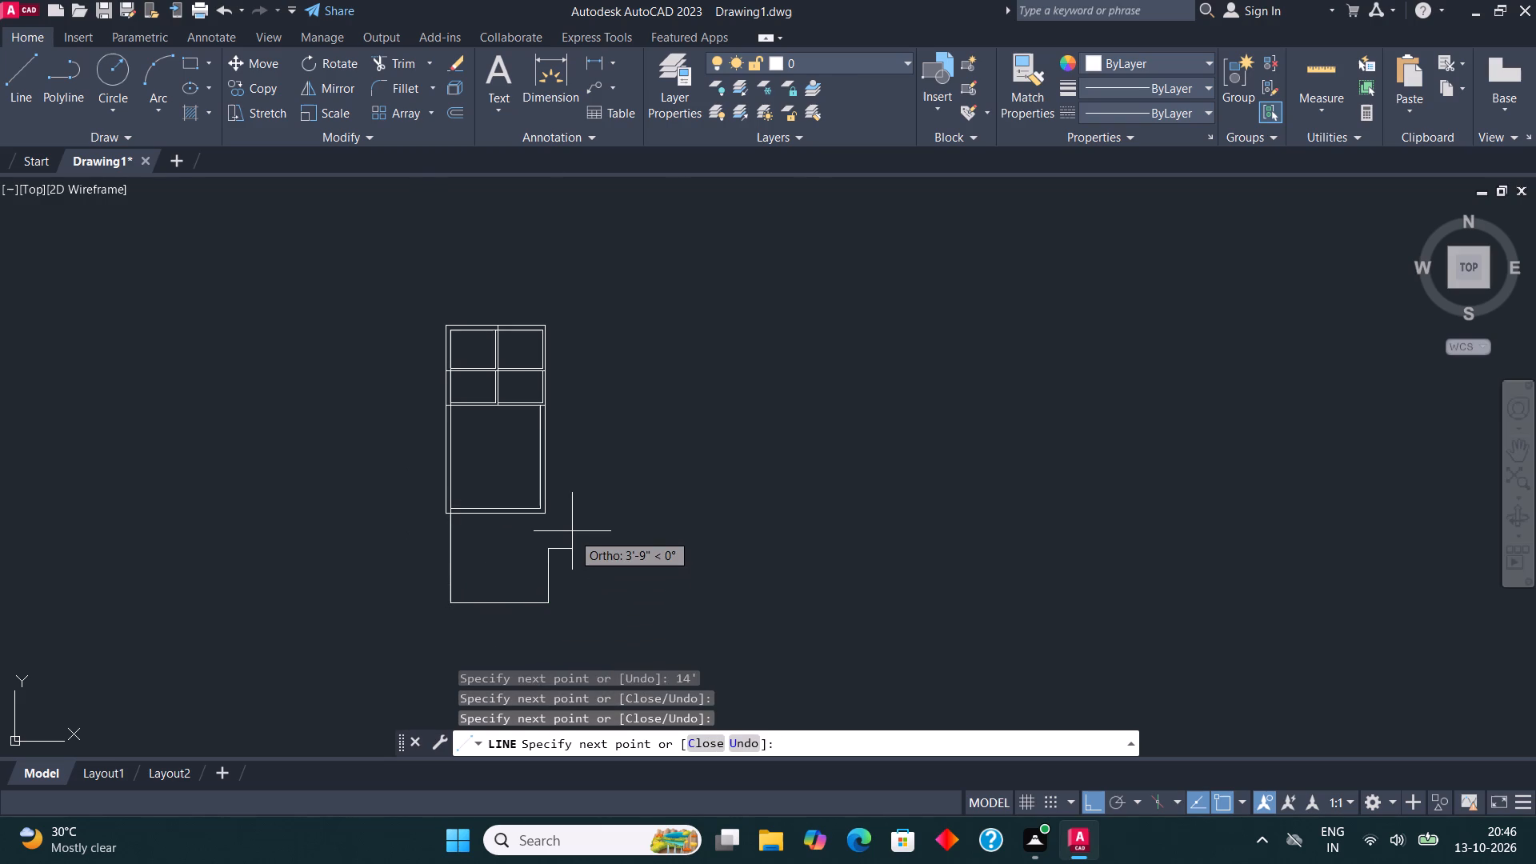
drag(573, 527, 575, 518)
middle_drag(577, 513, 615, 313)
key(Escape)
scroll(606, 340, up, 2)
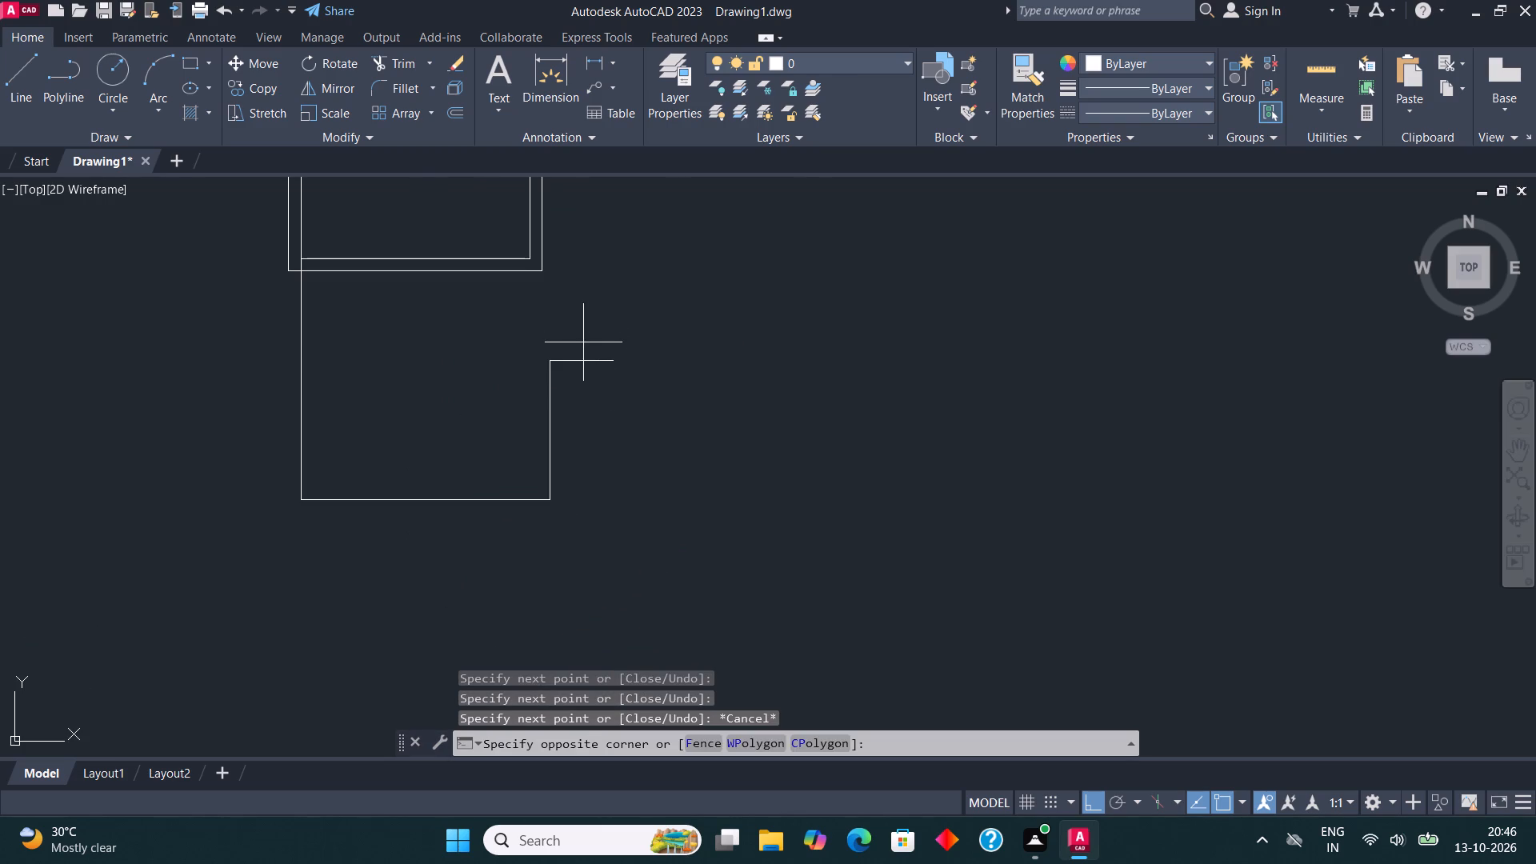
Erase the freehand horizontal stub and the right vertical line of the room below the large room.
click(583, 342)
click(582, 398)
key(Delete)
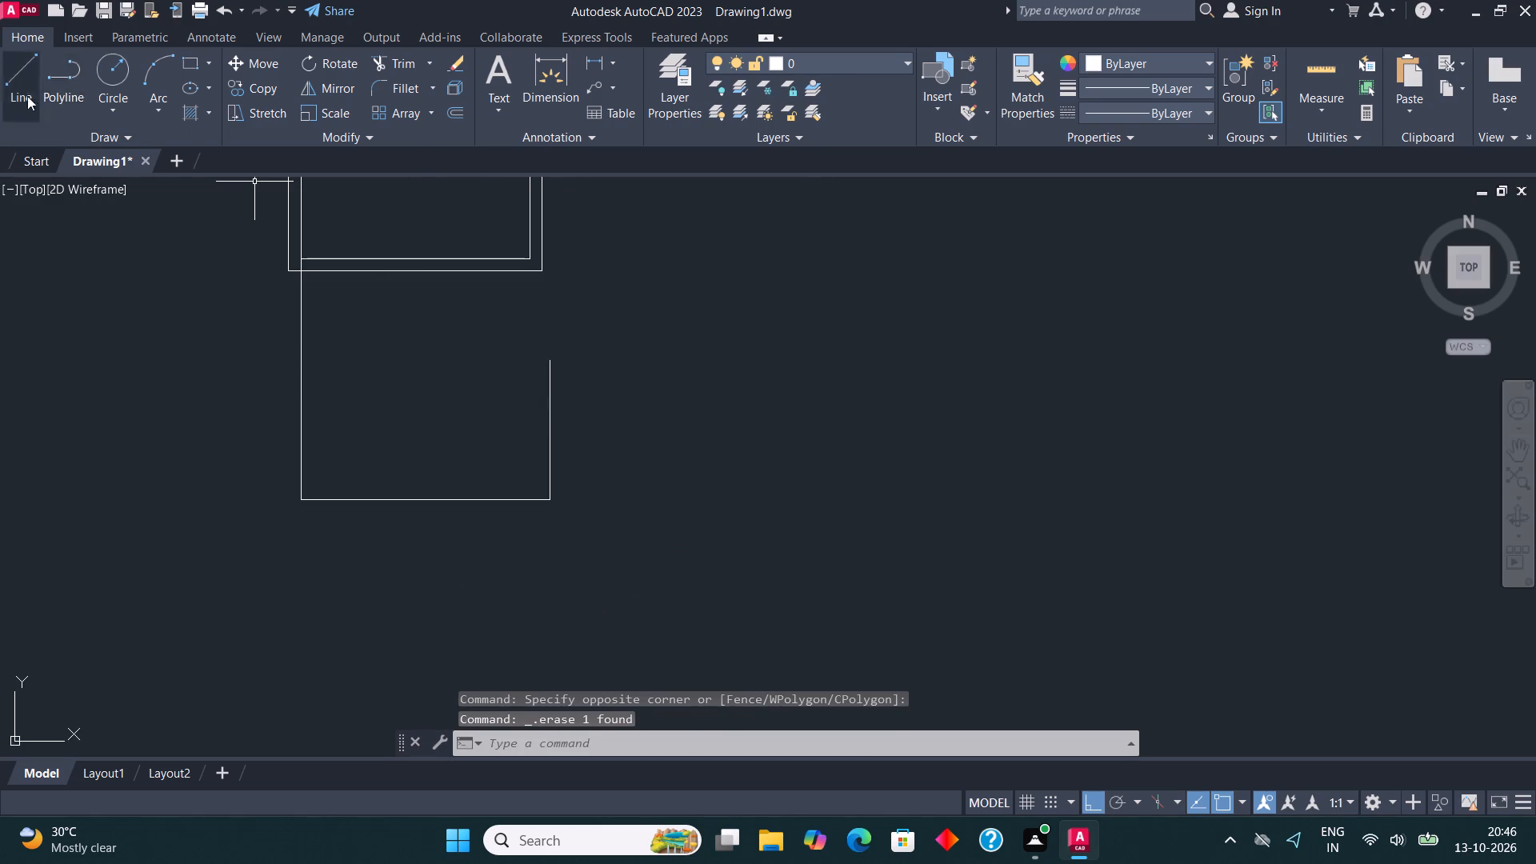
click(22, 93)
key(Escape)
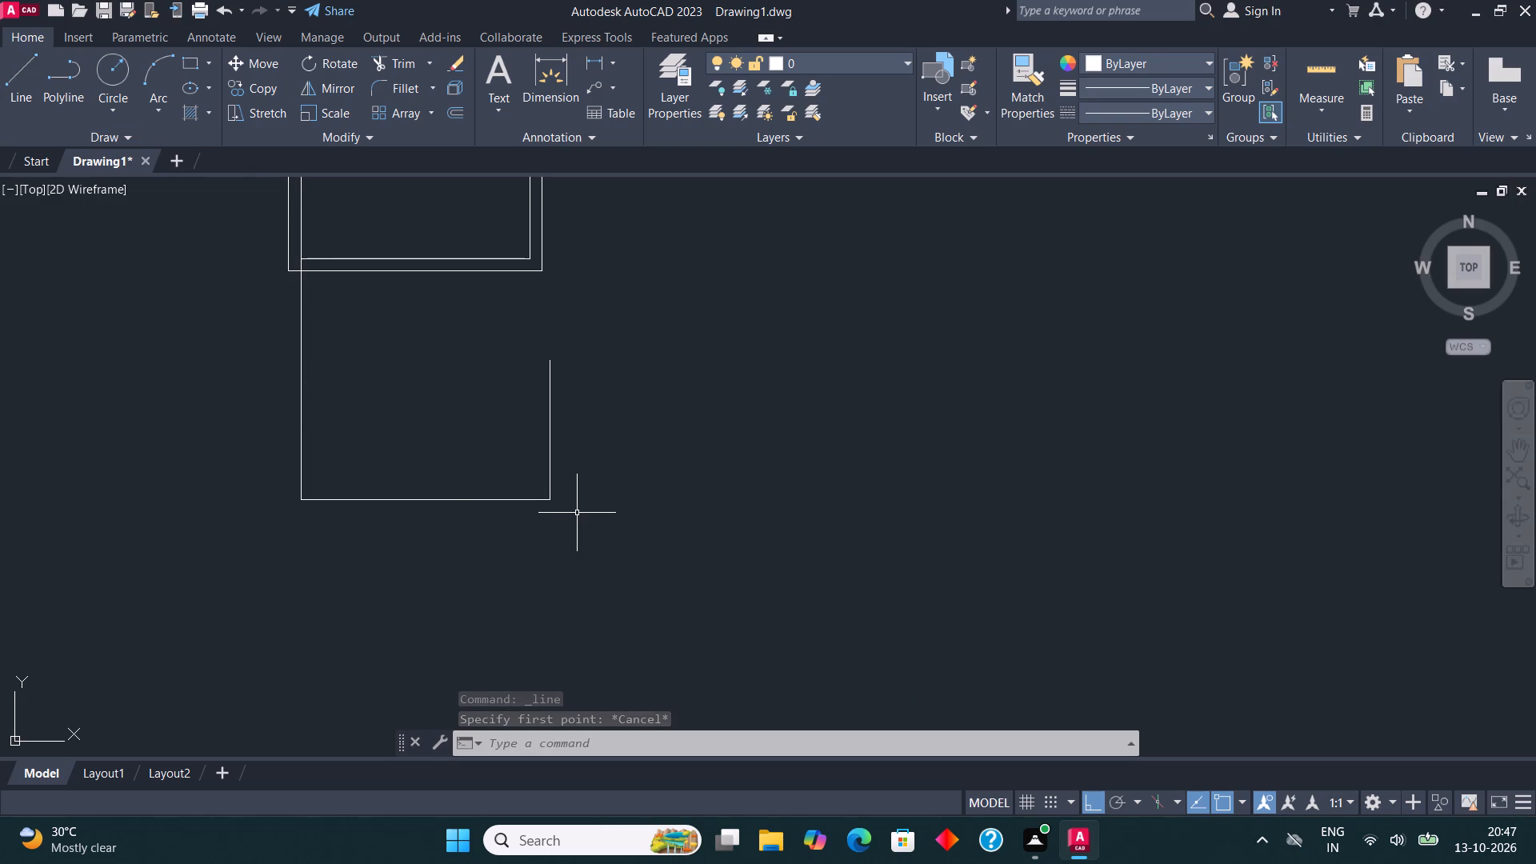
click(592, 439)
click(485, 379)
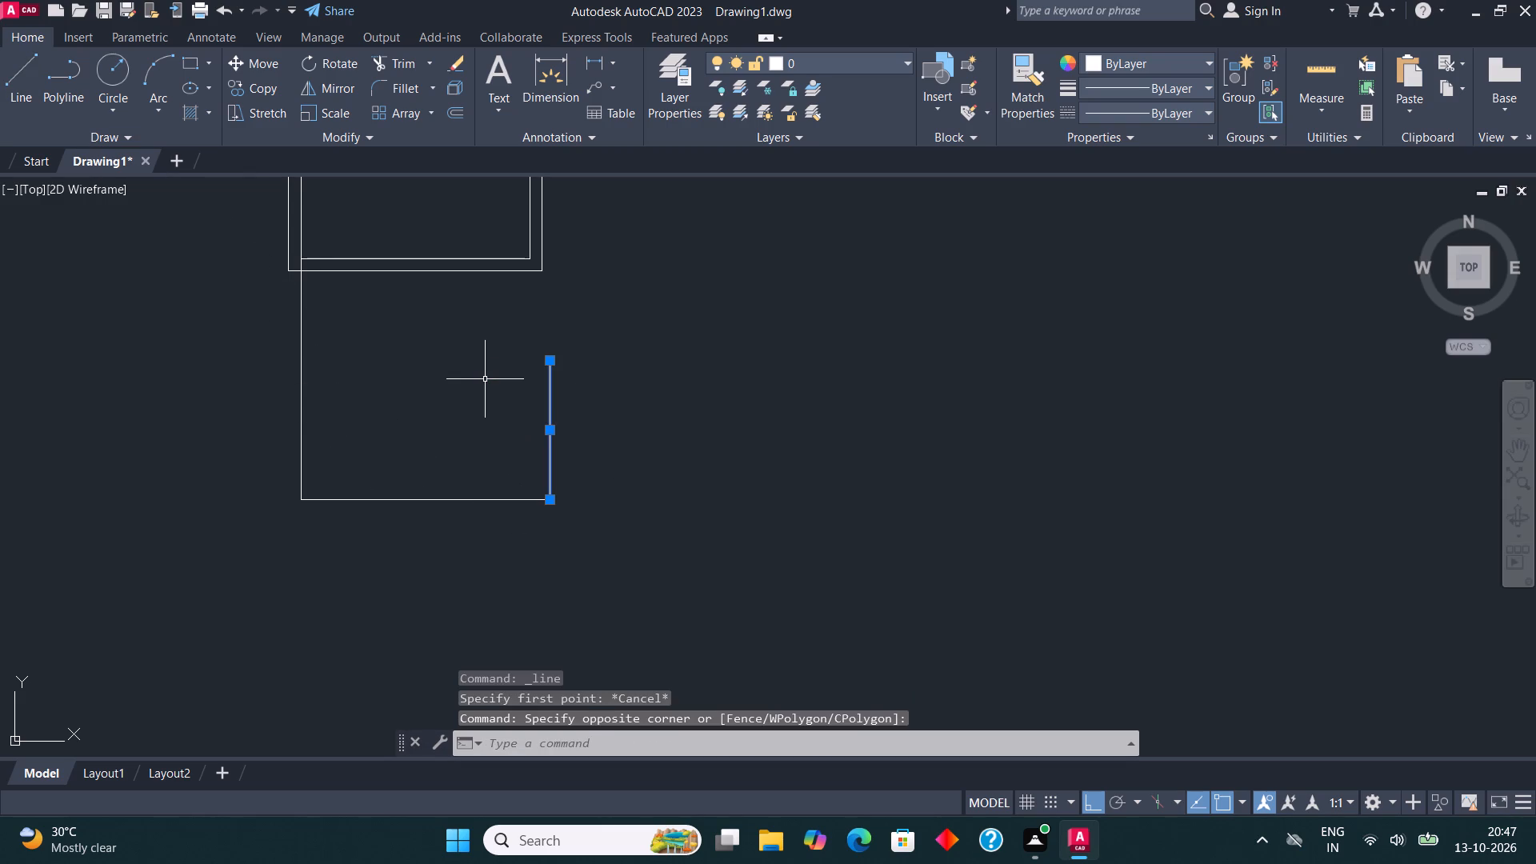
key(Delete)
Offset the left and bottom lines of the room below the large room 9" outward.
drag(390, 564, 382, 562)
click(267, 421)
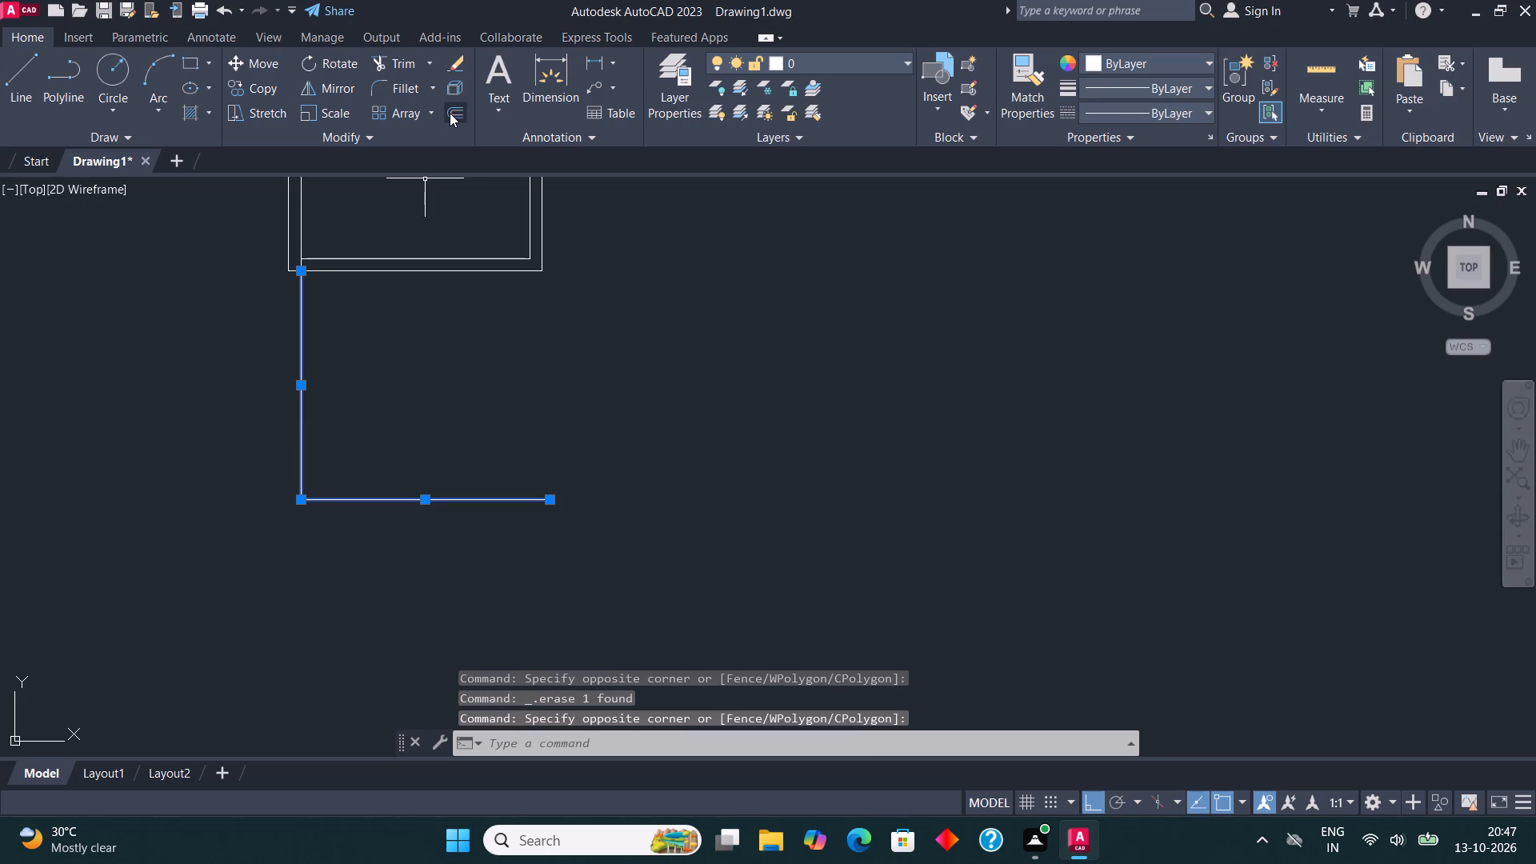
click(450, 113)
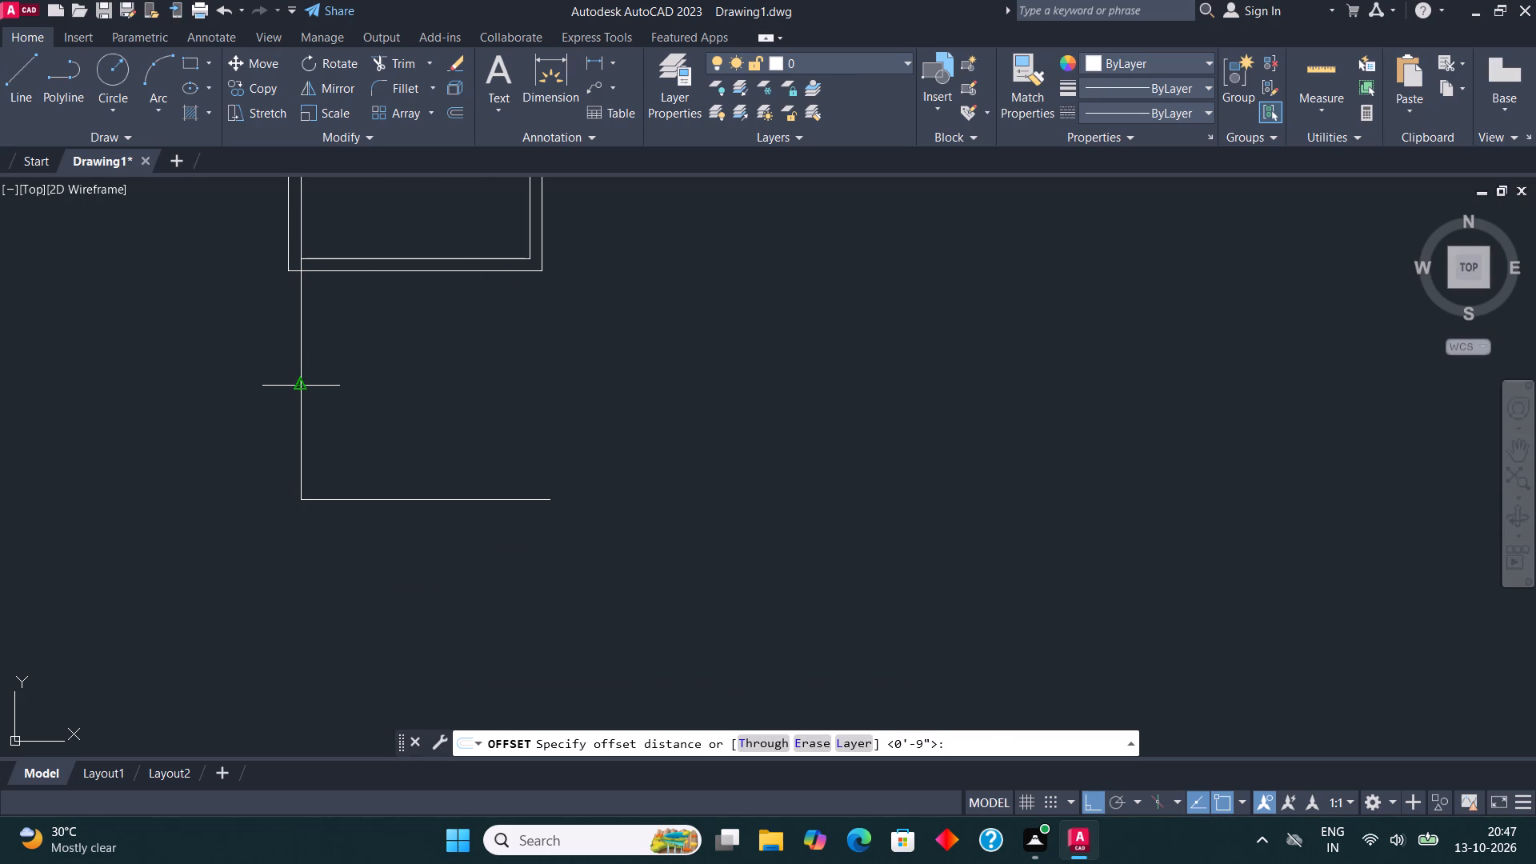
click(303, 380)
text(9")
key(Return)
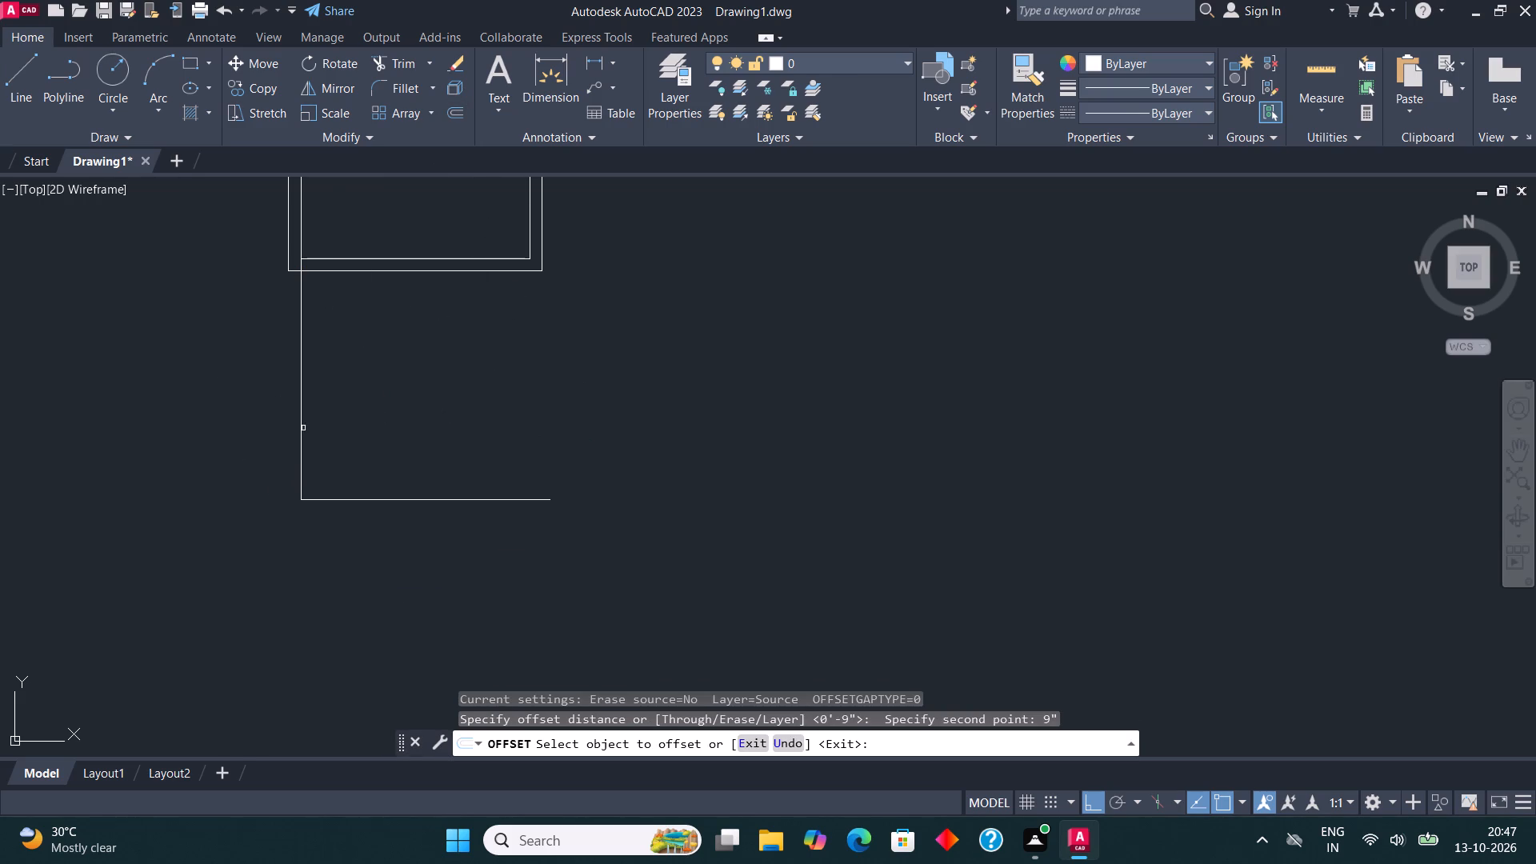
drag(302, 427, 292, 422)
click(262, 398)
click(399, 501)
click(401, 542)
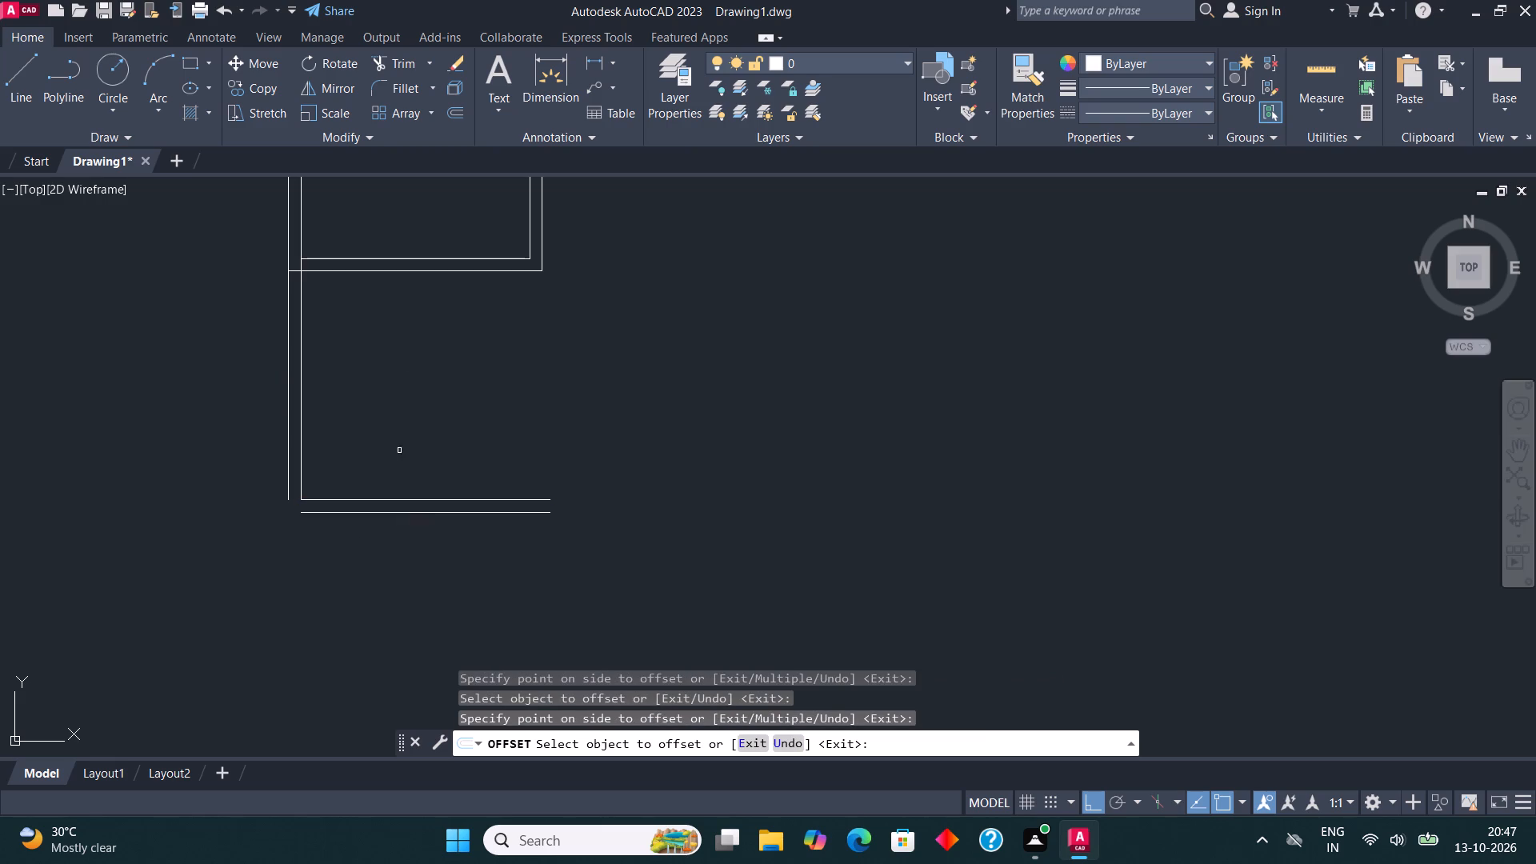
Fillet that room's outer left and bottom wall lines into a sharp corner.
click(405, 88)
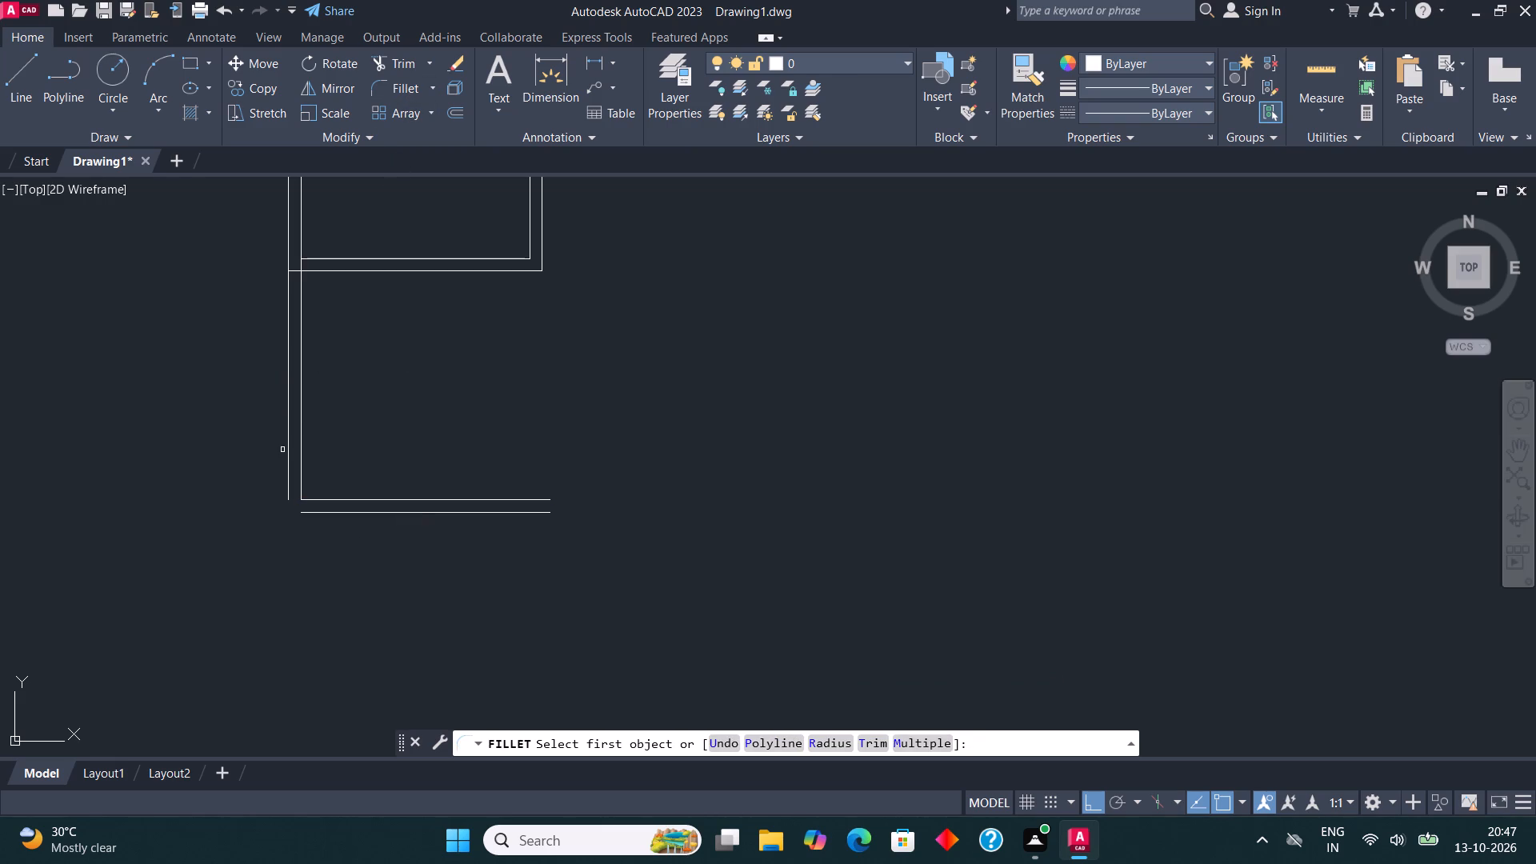
click(284, 450)
click(290, 454)
click(314, 511)
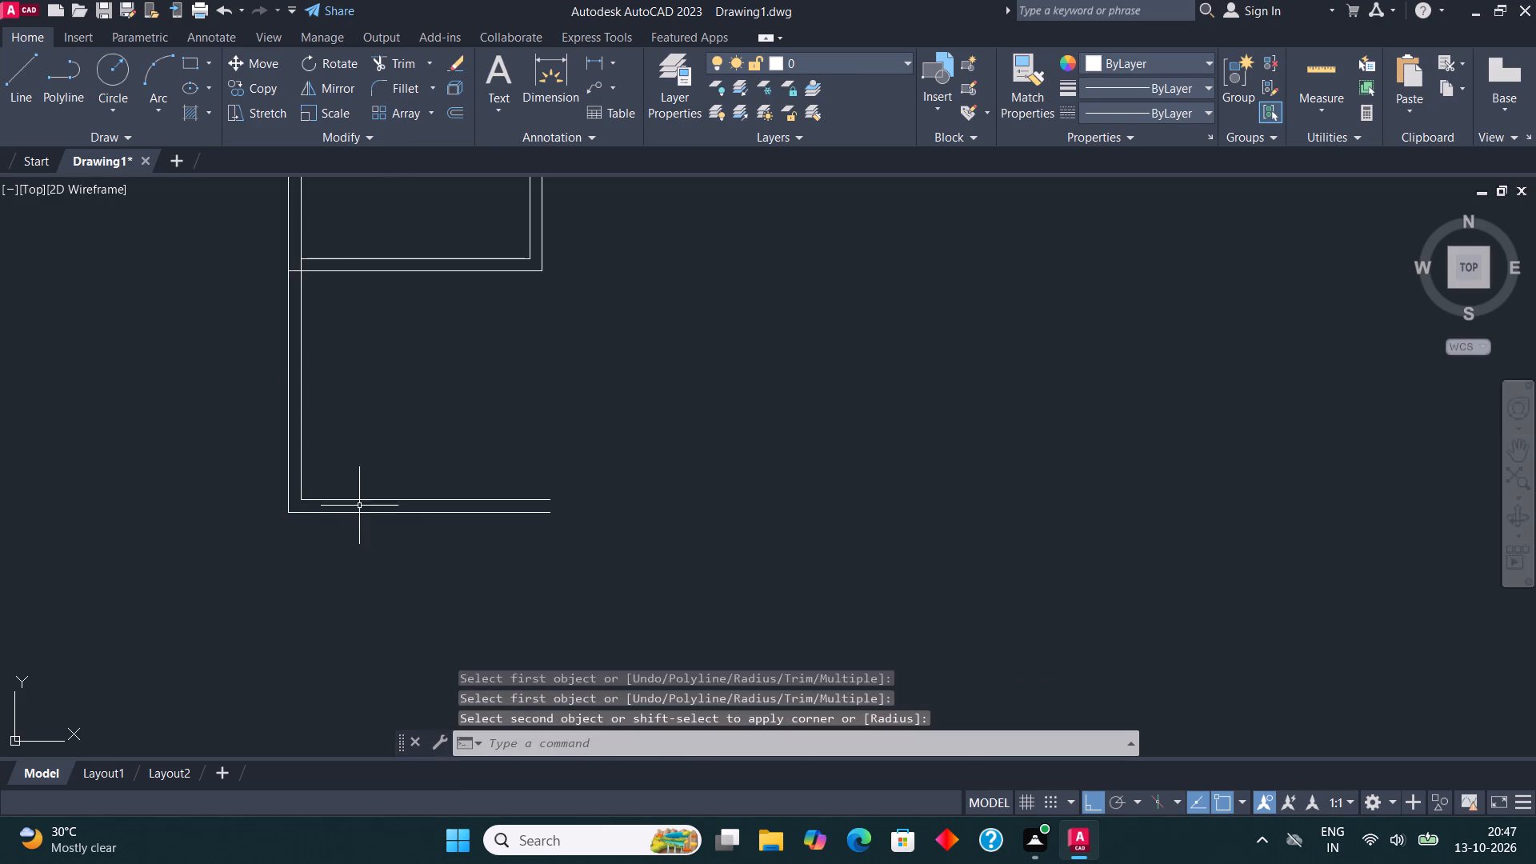
Draw lines from that room's inner bottom-left corner across the bottom wall, 13'6" down and 13' to the right.
scroll(571, 368, down, 2)
middle_drag(593, 350, 602, 320)
click(27, 83)
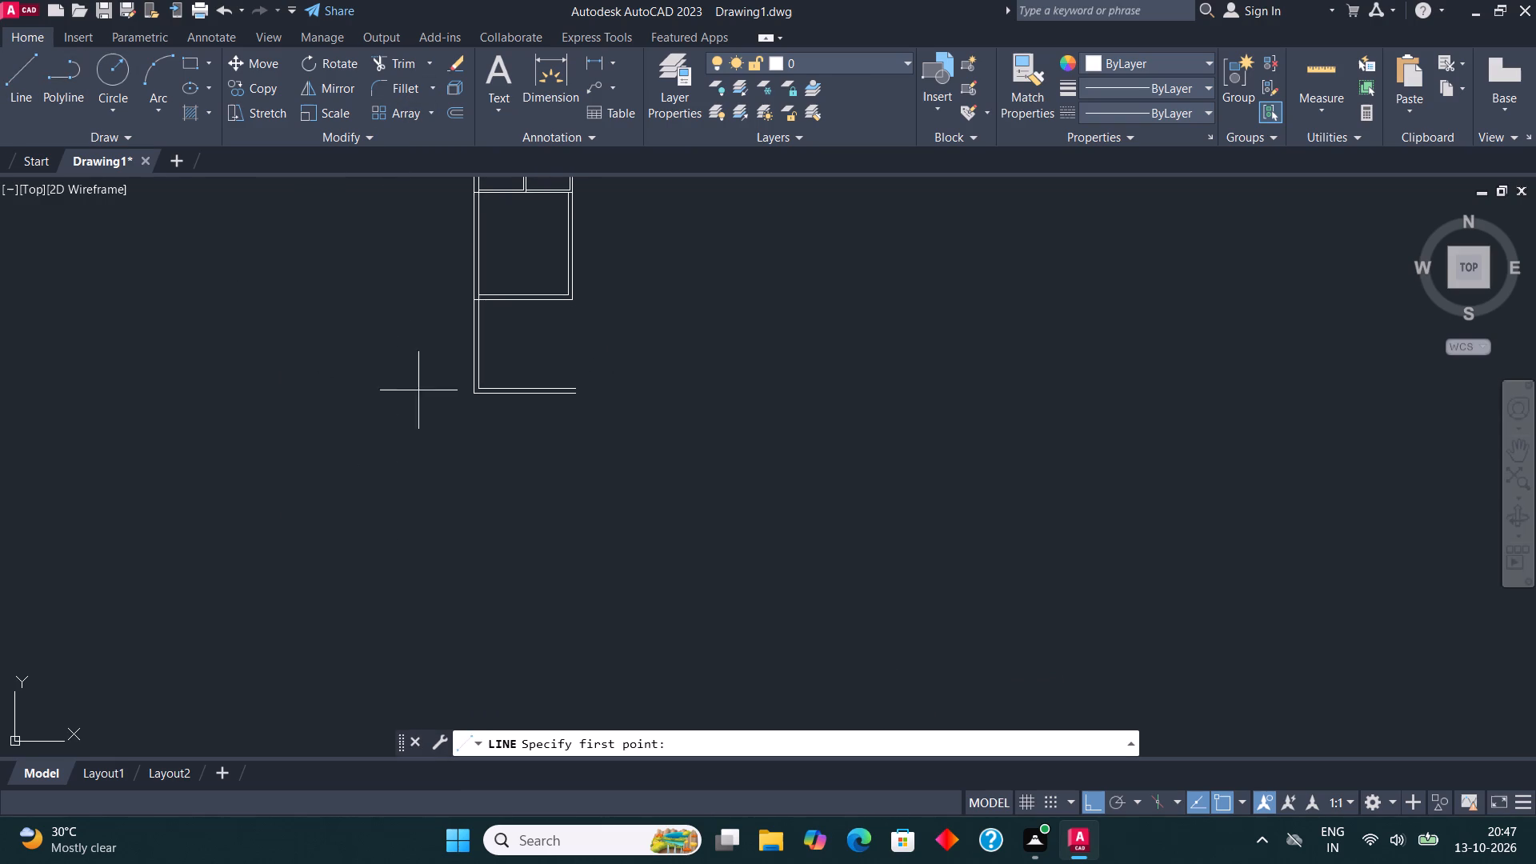
scroll(466, 403, up, 4)
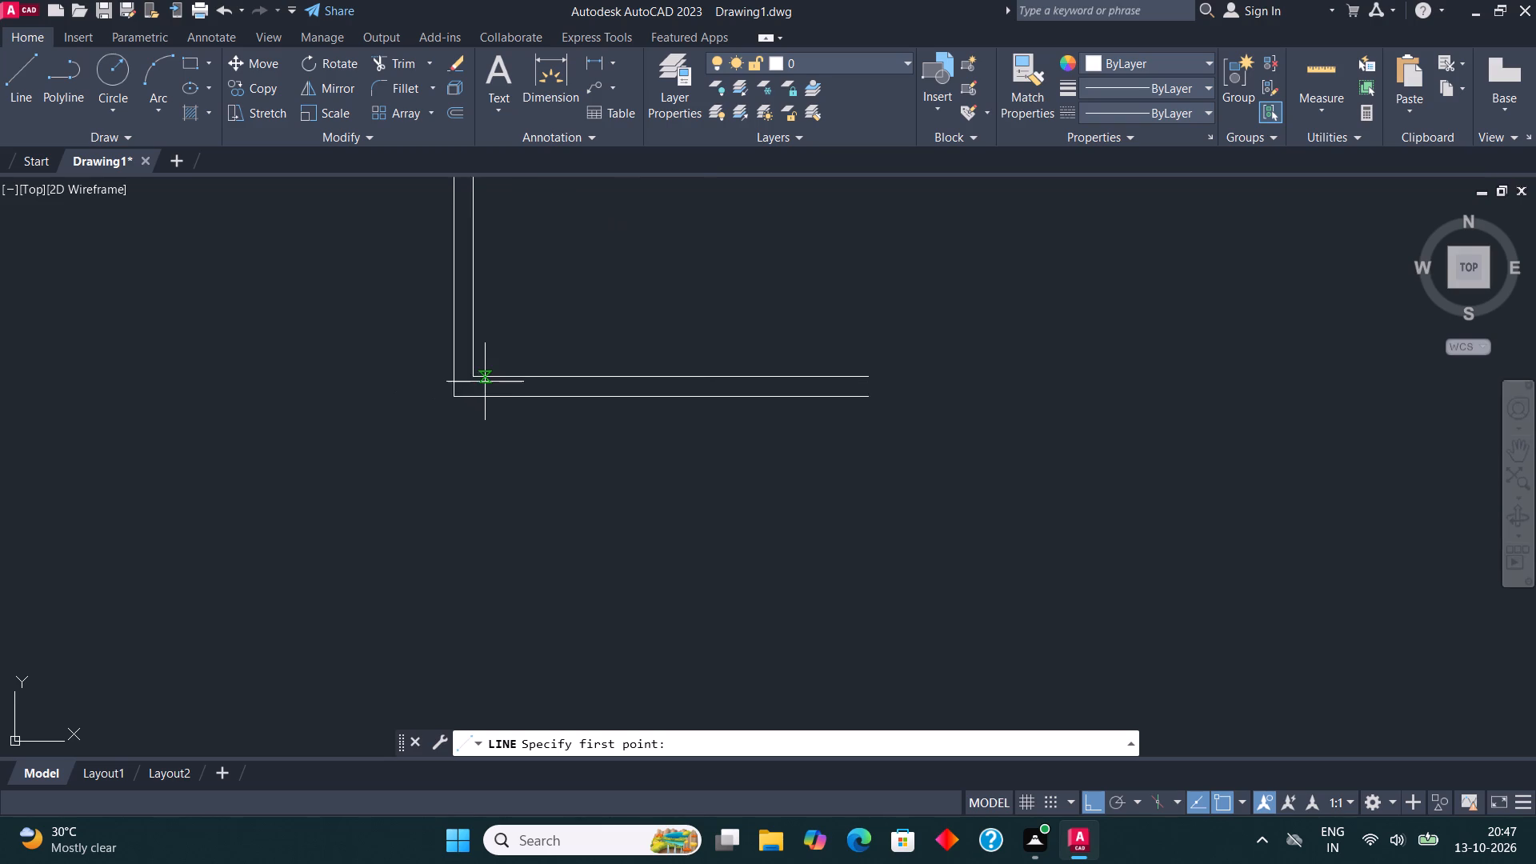
click(460, 379)
click(459, 409)
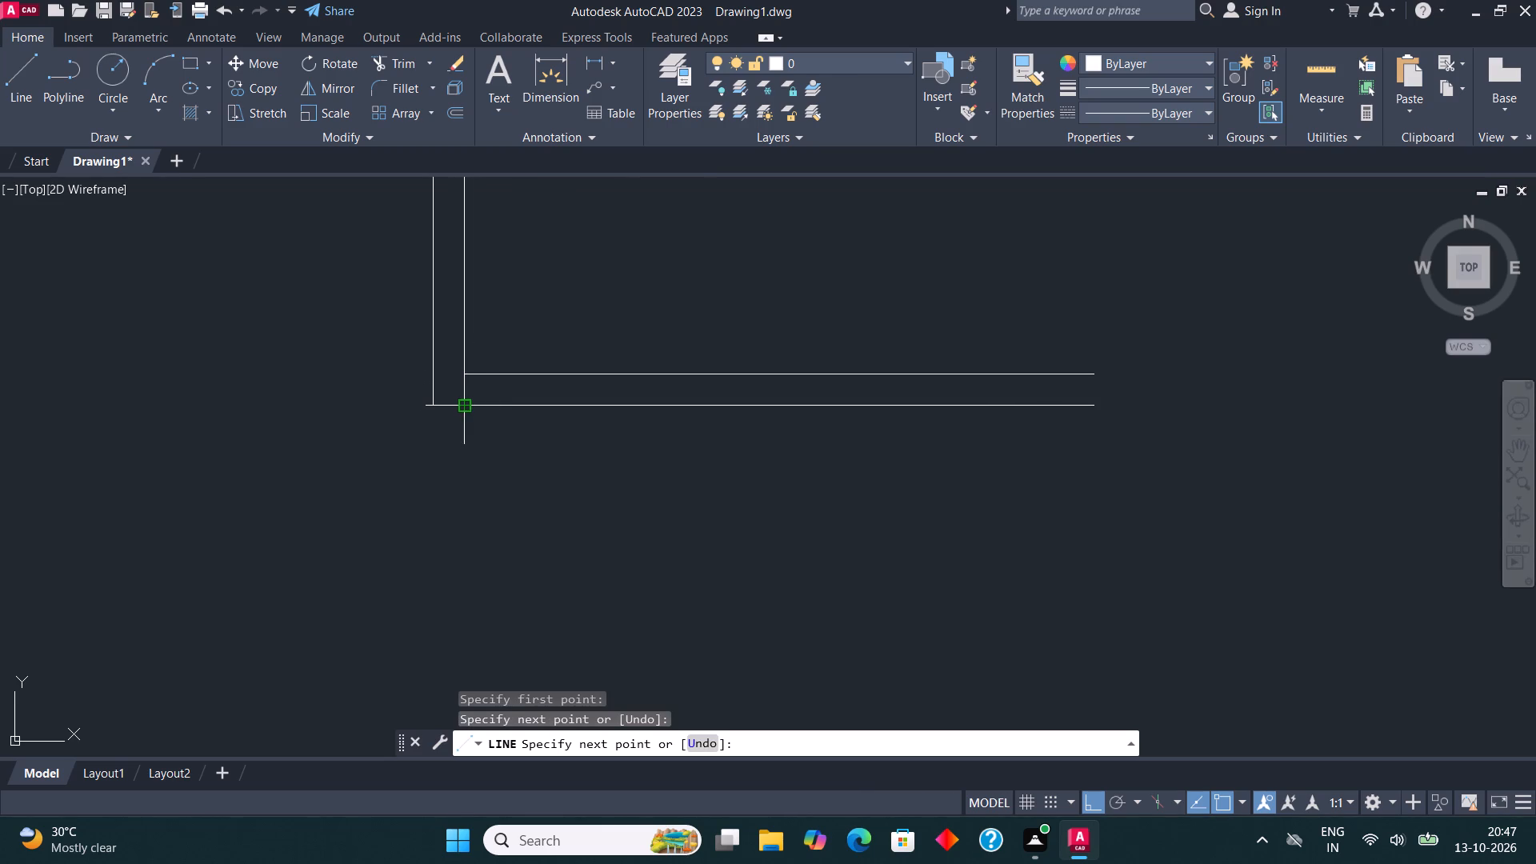
scroll(459, 409, down, 1)
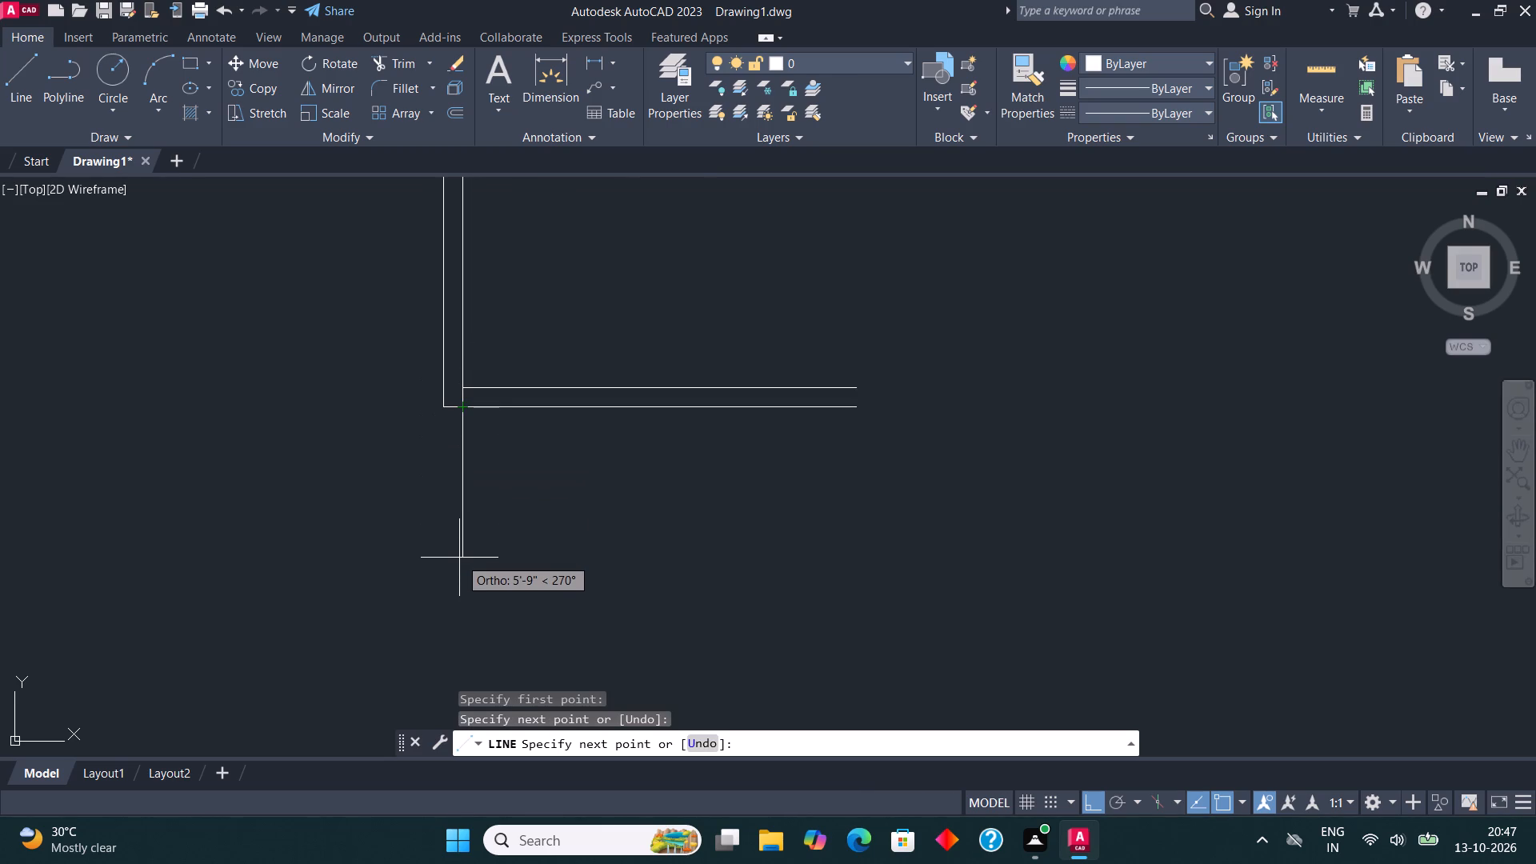
text(13')
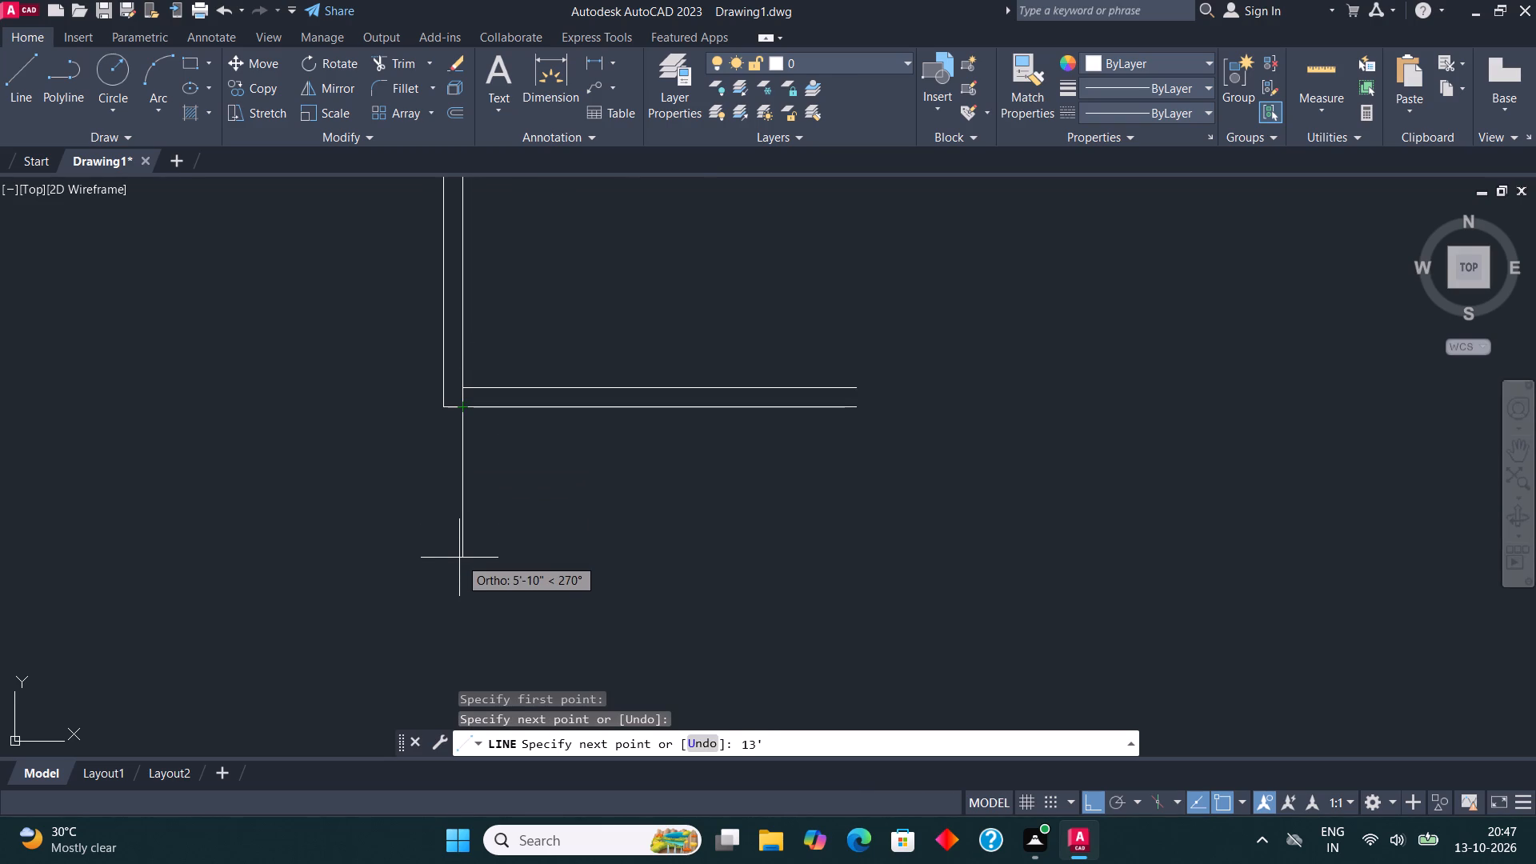
text(6")
key(Return)
scroll(634, 422, down, 3)
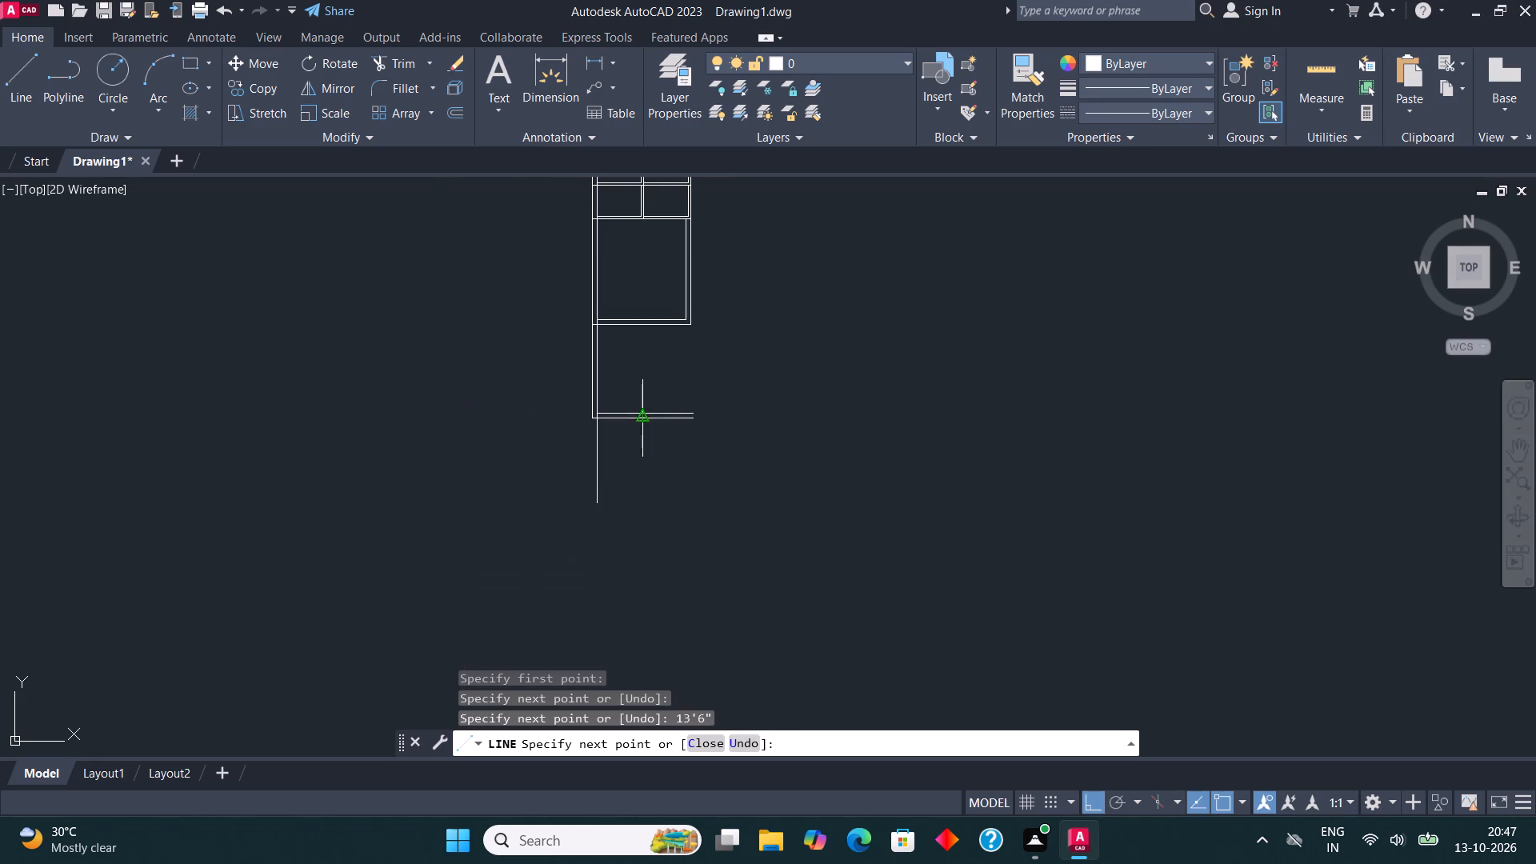
scroll(665, 468, up, 2)
text(13')
key(Return)
key(Escape)
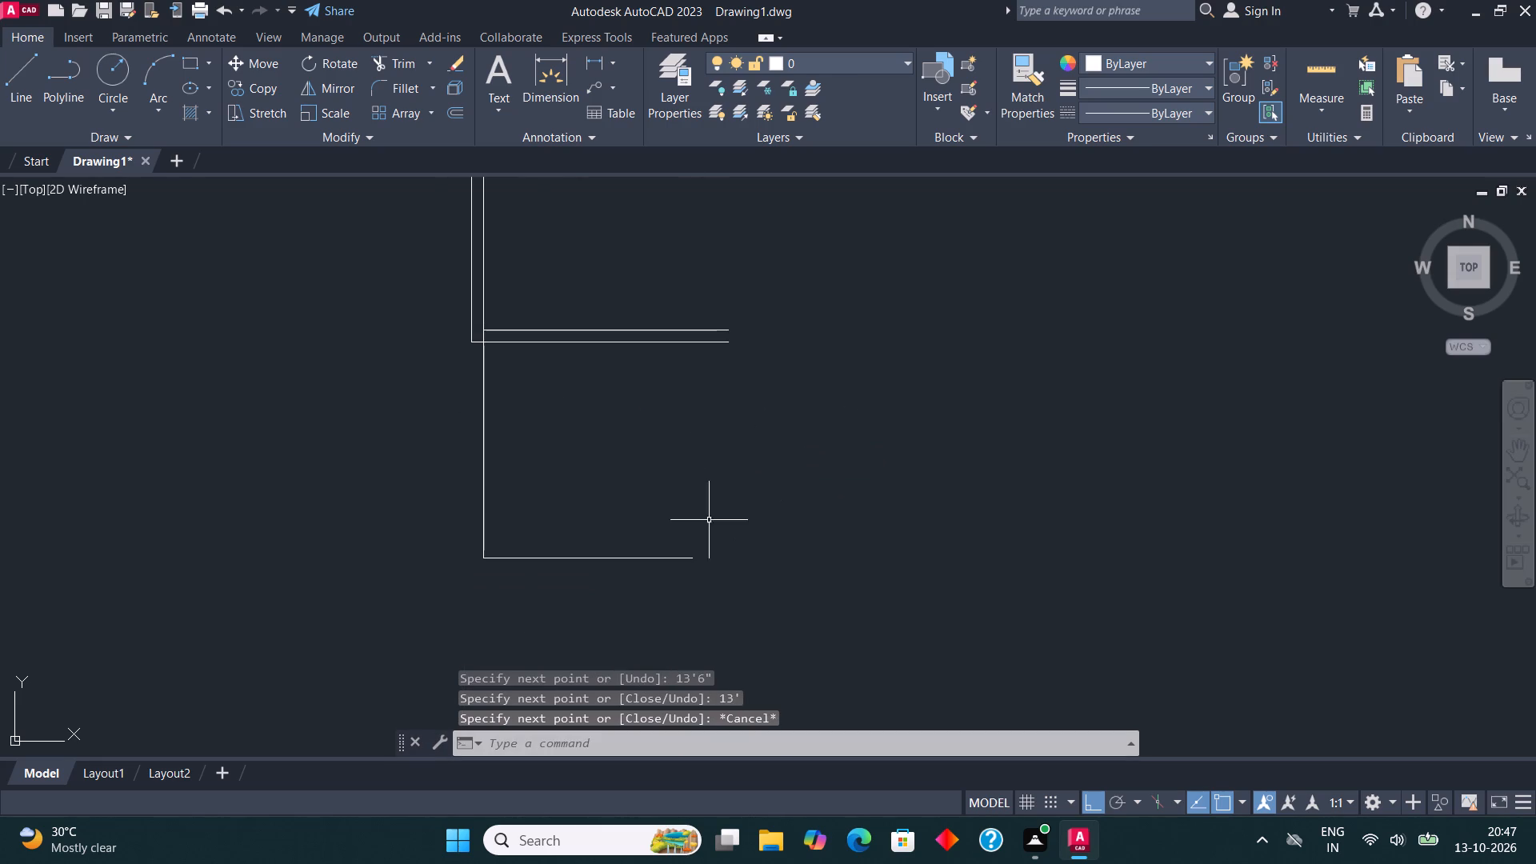
Offset the new lowest room's left and bottom lines 9" outward.
drag(544, 605, 540, 590)
click(439, 504)
click(455, 111)
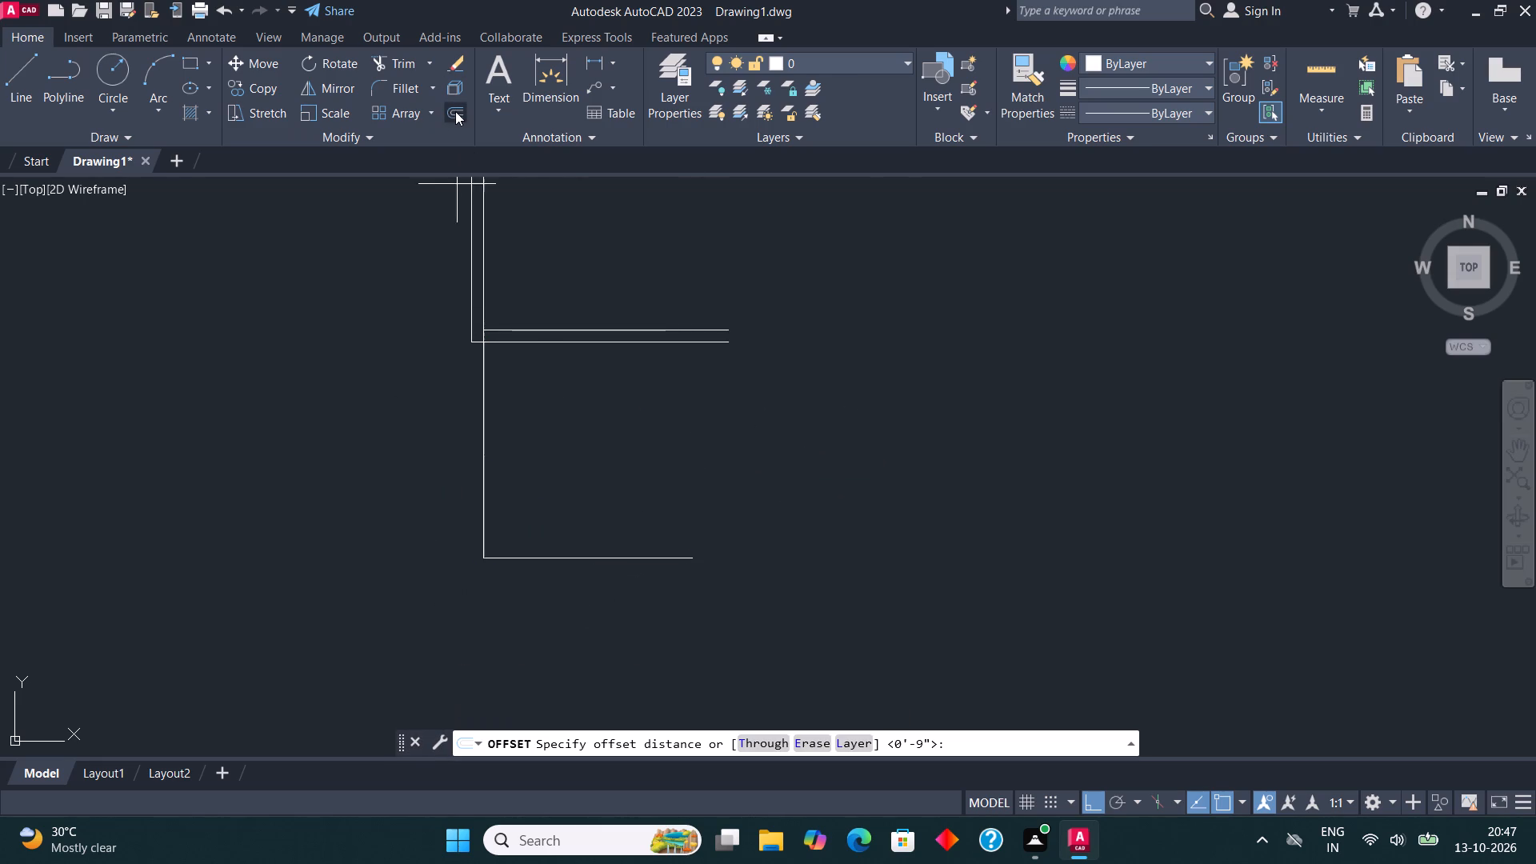
click(479, 428)
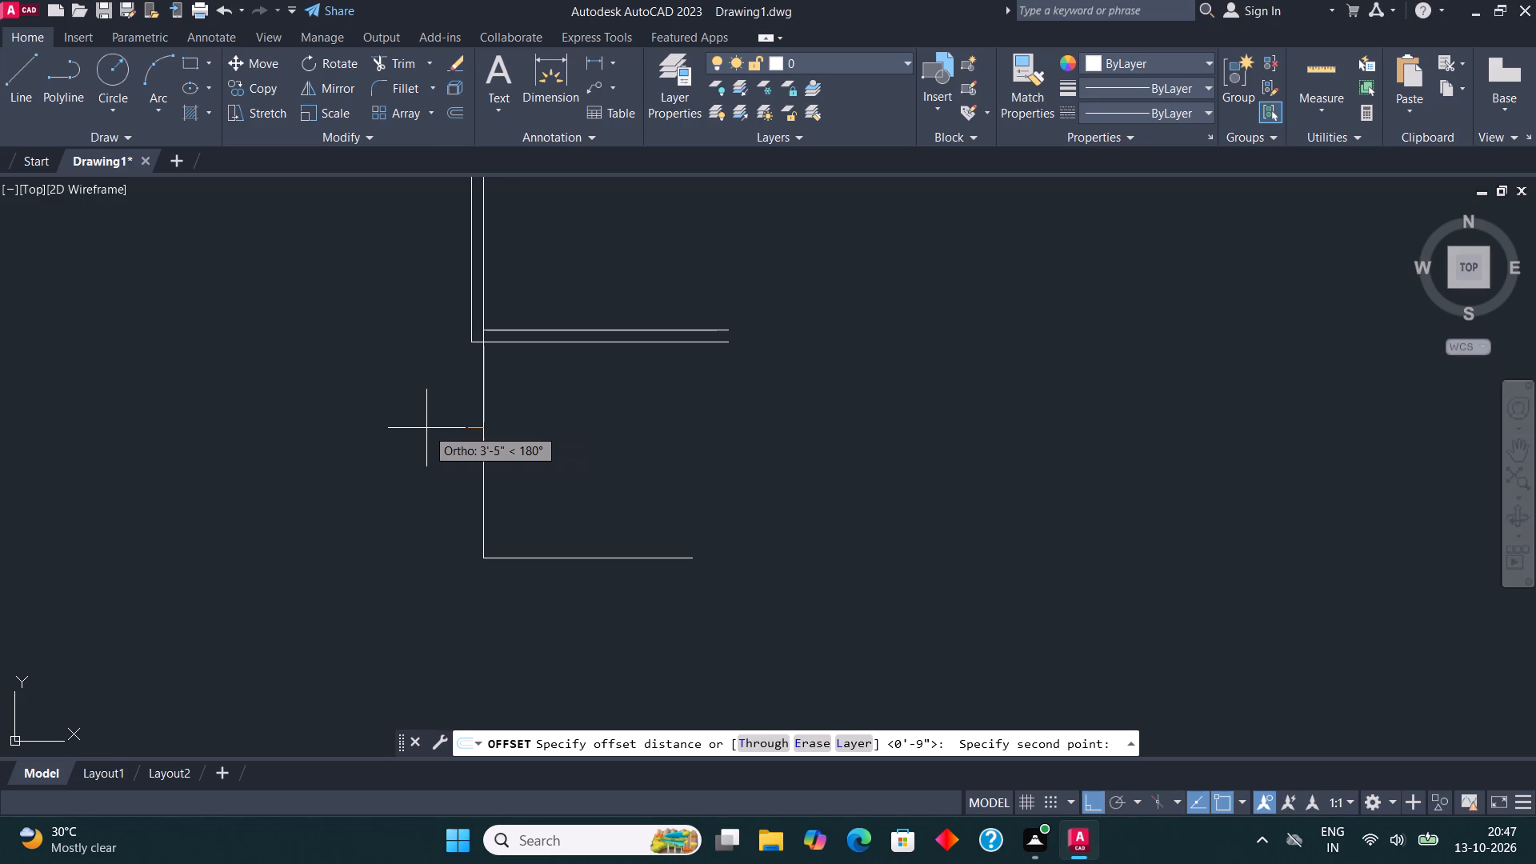
text(9")
key(Return)
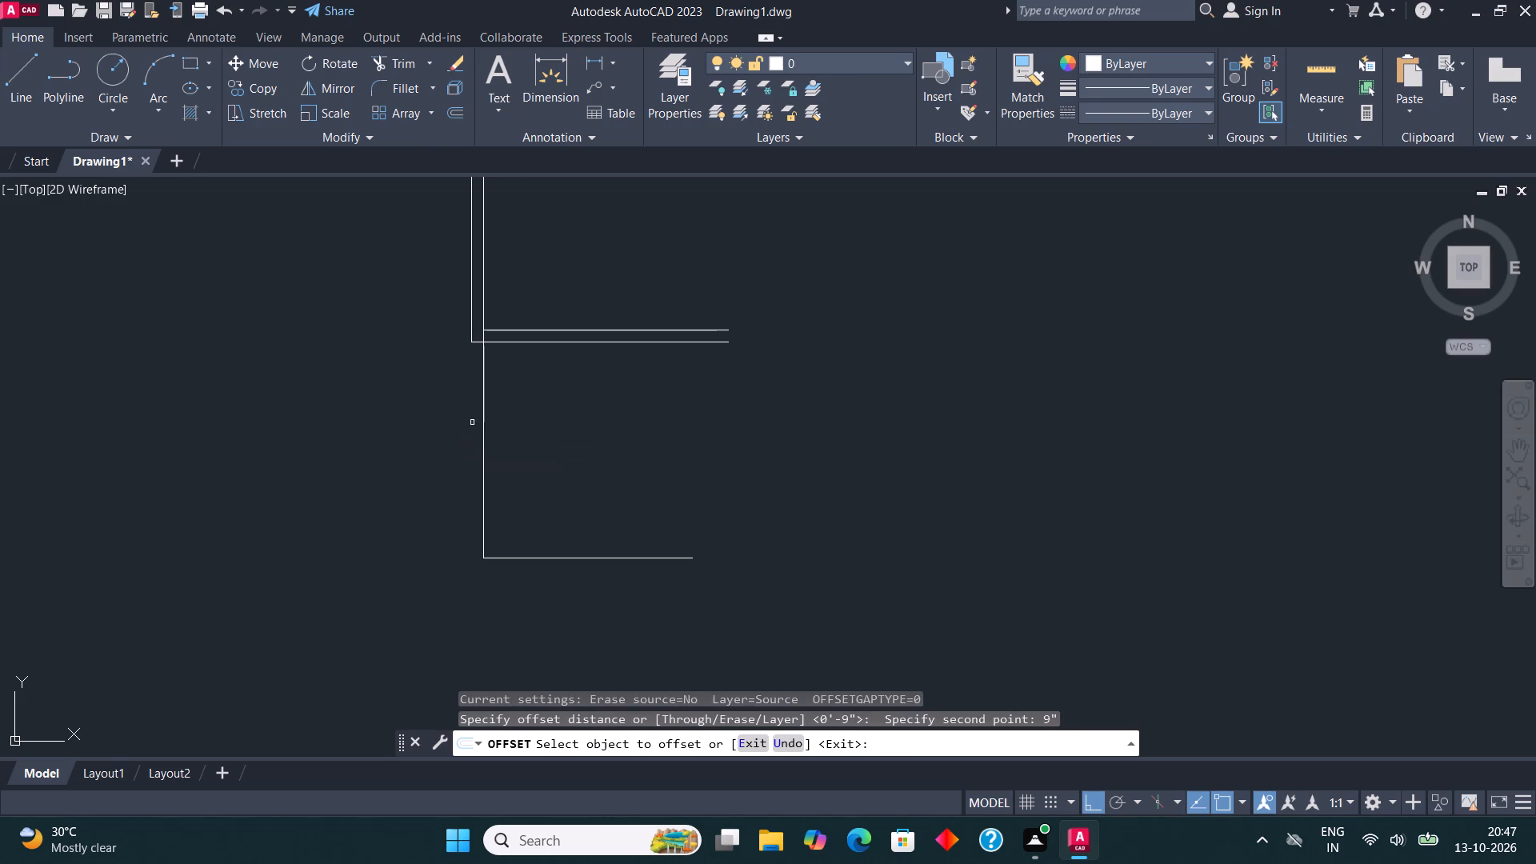
click(481, 446)
click(383, 442)
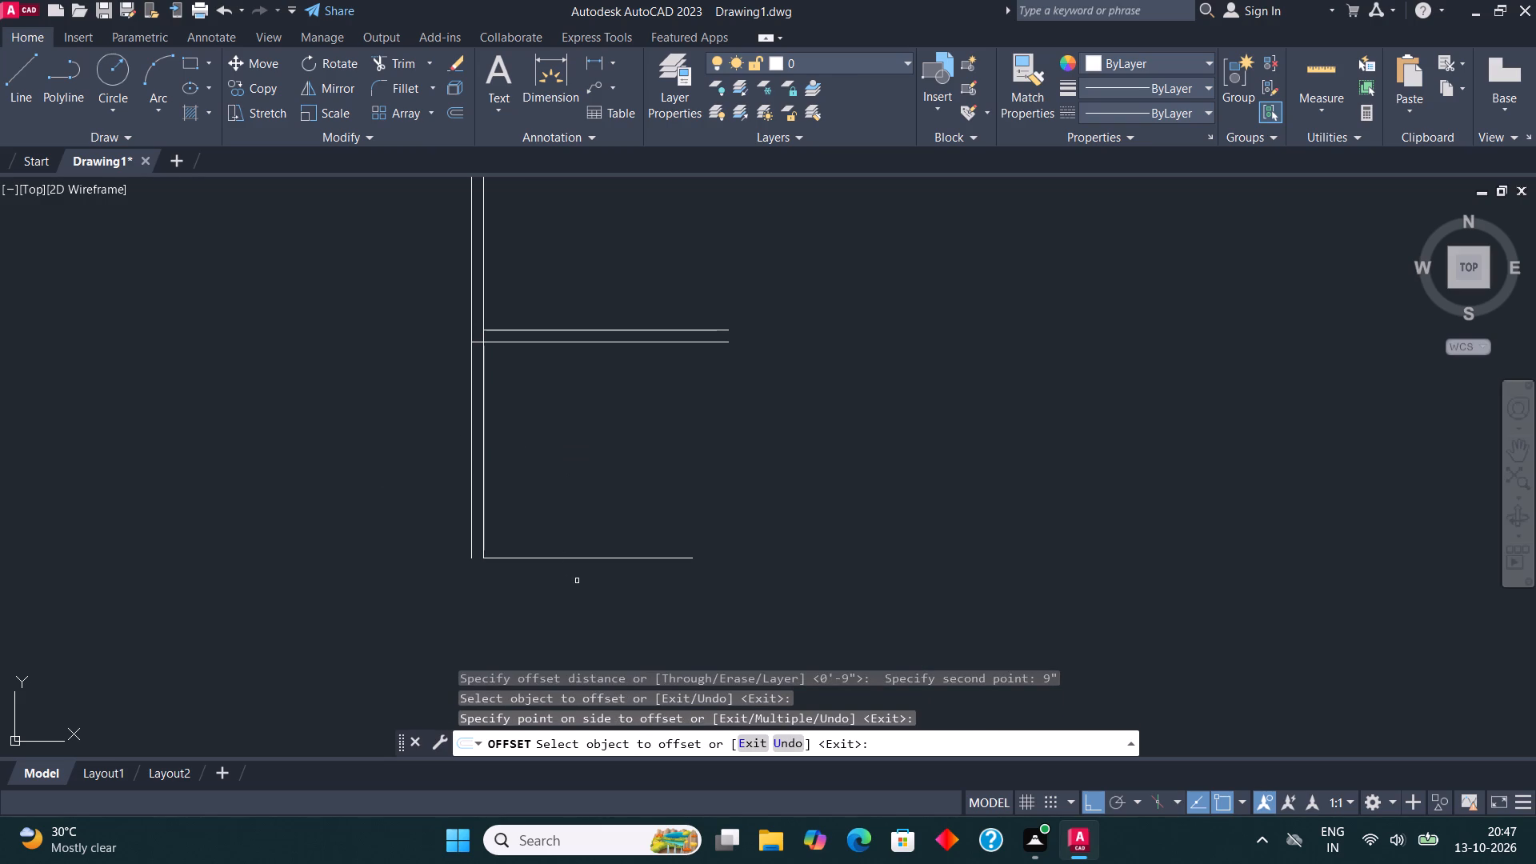
drag(584, 562, 584, 575)
click(577, 626)
Fillet the lowest room's outer left and bottom wall lines into a sharp corner.
click(398, 86)
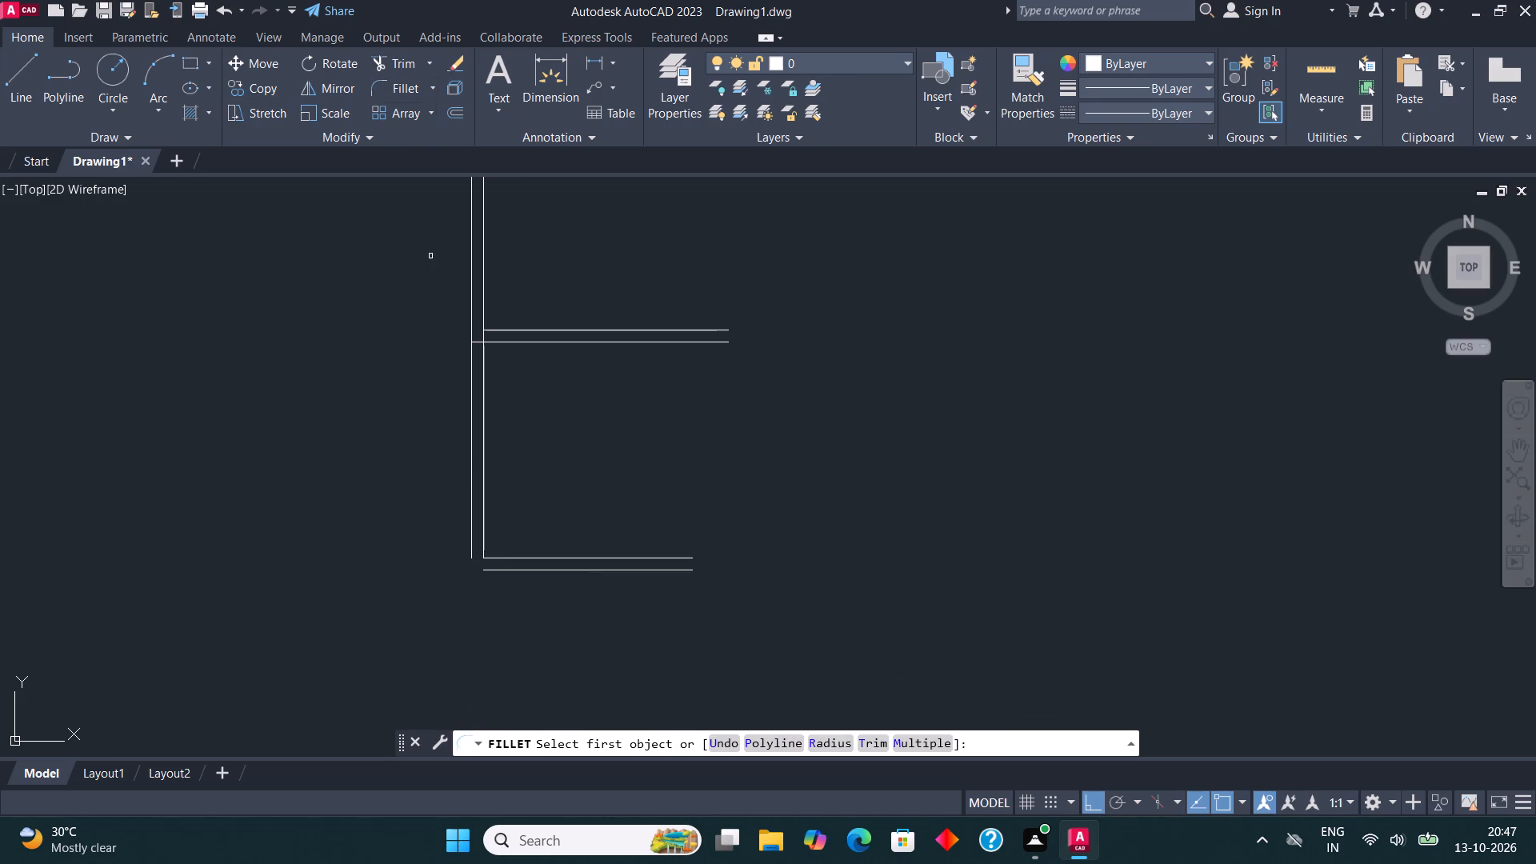
click(471, 460)
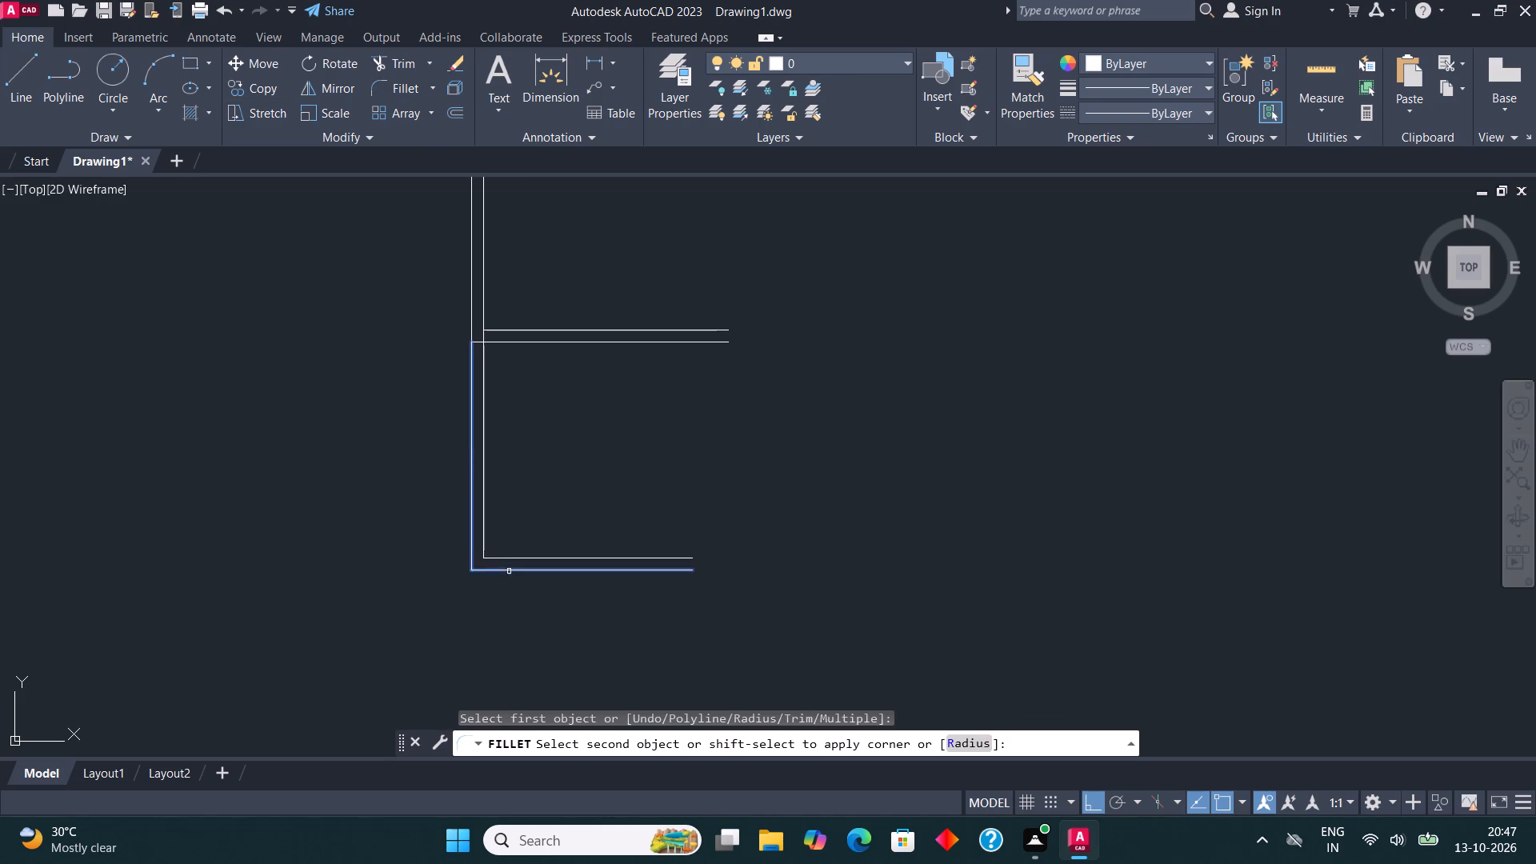
click(509, 571)
Examine the column of rooms from the lowest room's walls up to the four small rooms at the top.
scroll(512, 574, down, 1)
middle_drag(497, 443, 470, 451)
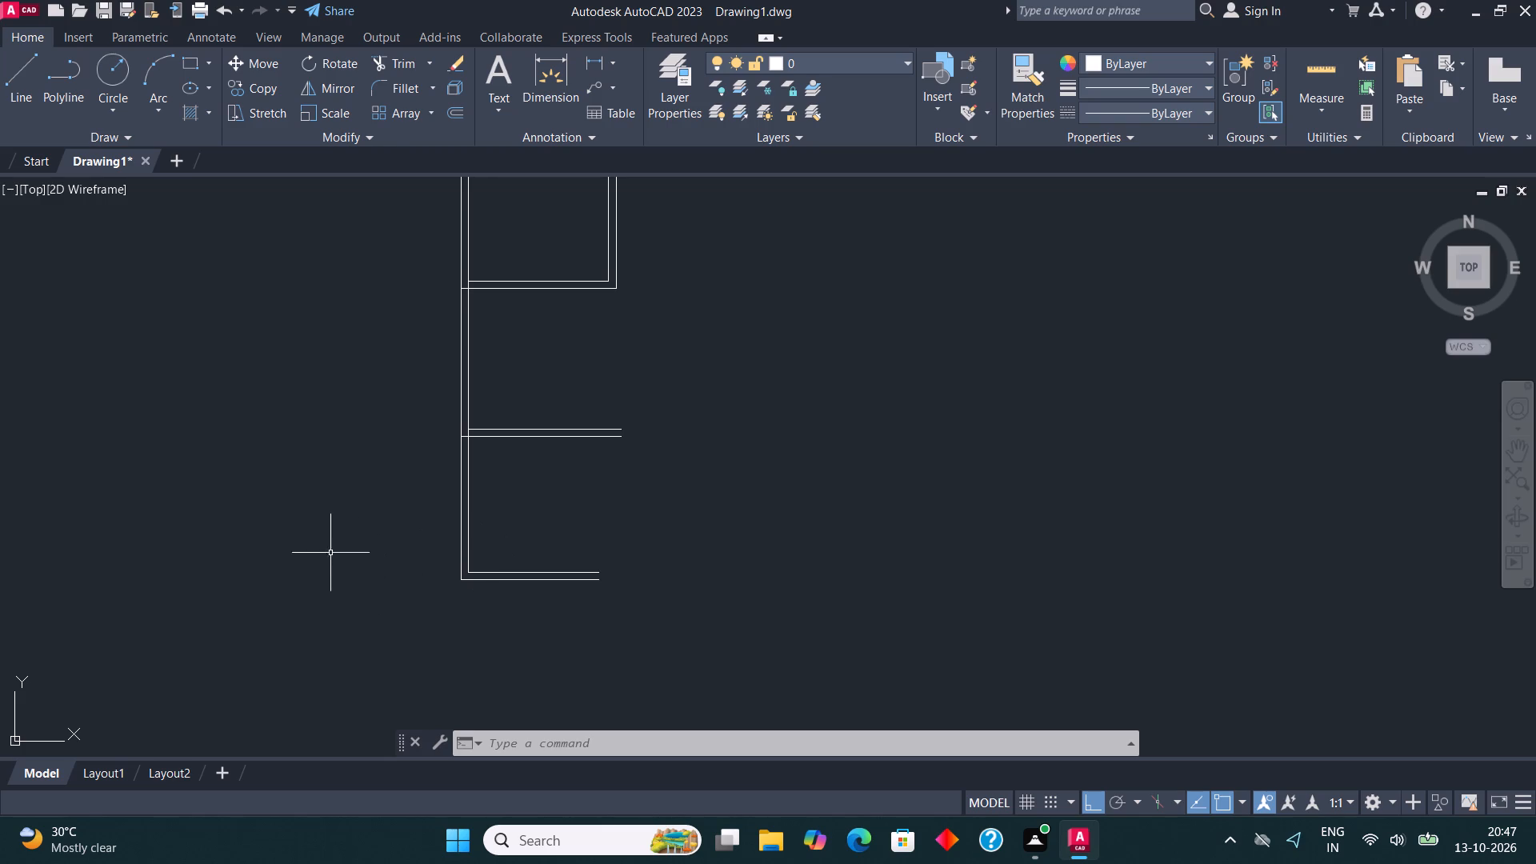
scroll(330, 553, down, 1)
middle_drag(458, 385, 527, 375)
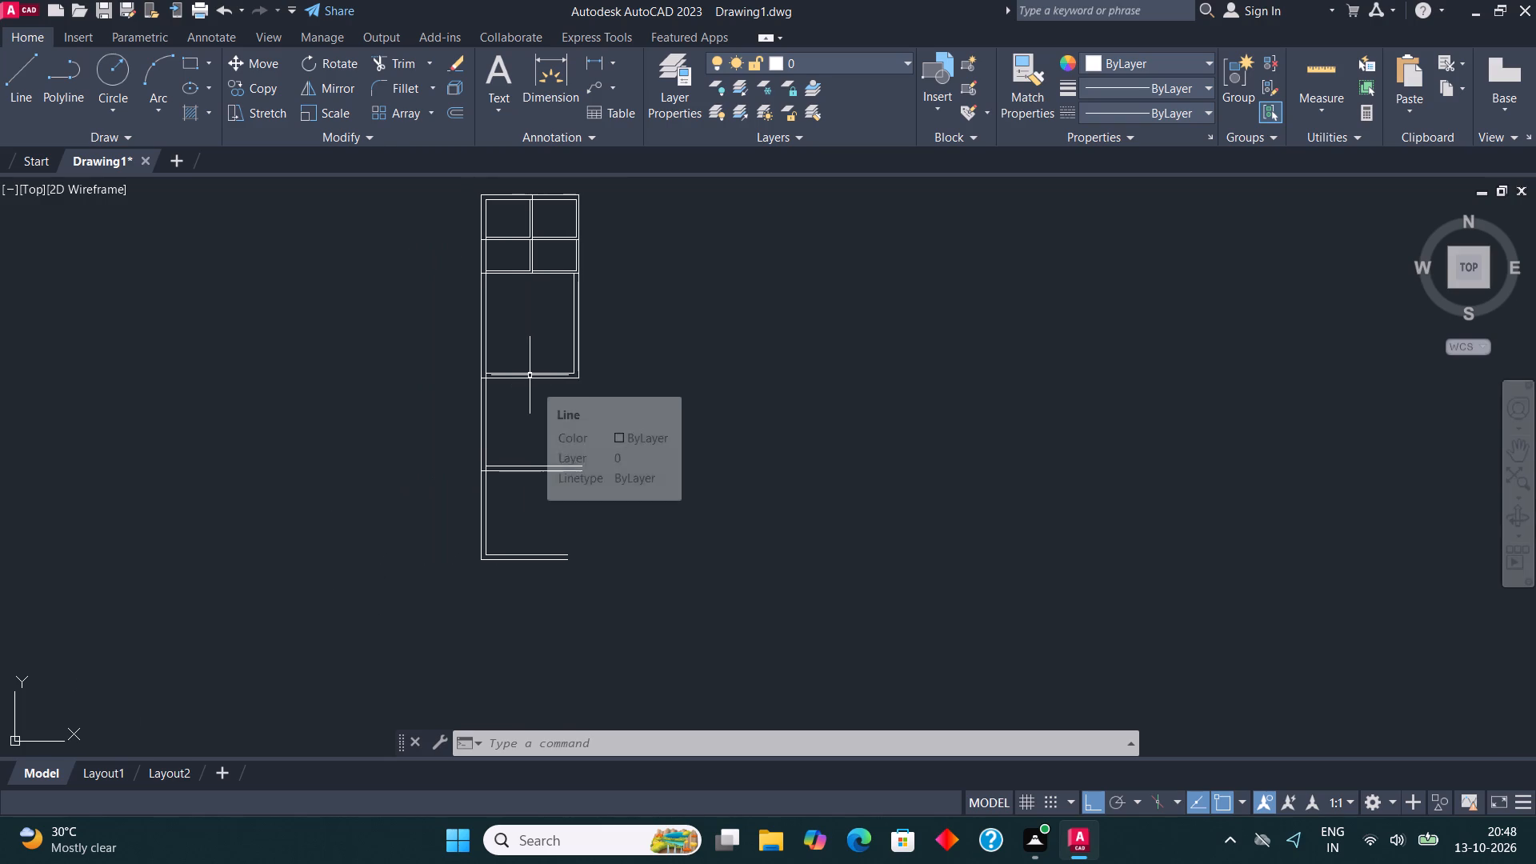
middle_drag(518, 404, 531, 390)
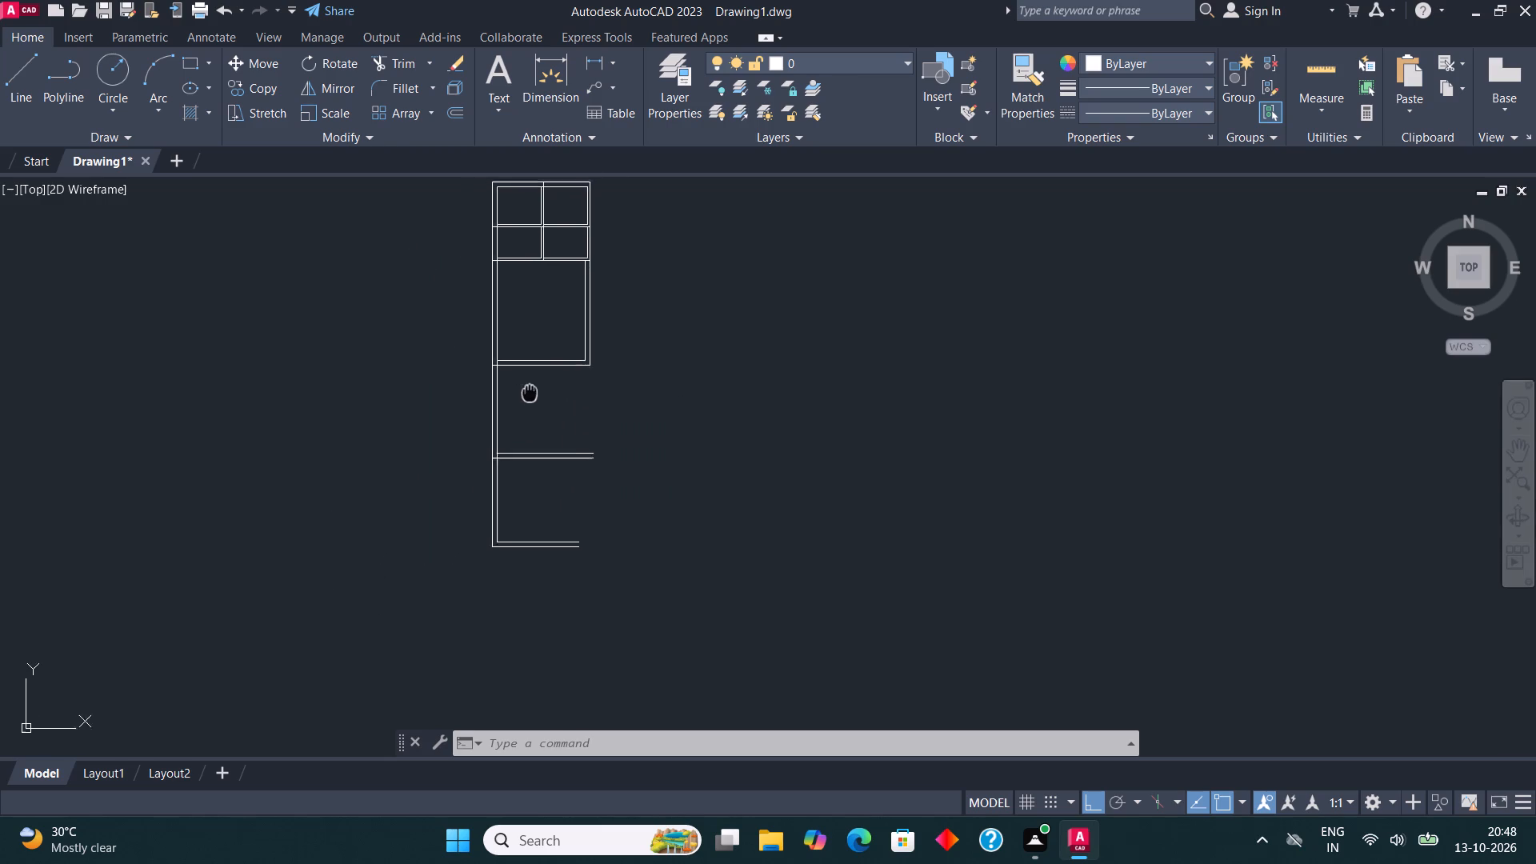
middle_drag(531, 390, 550, 329)
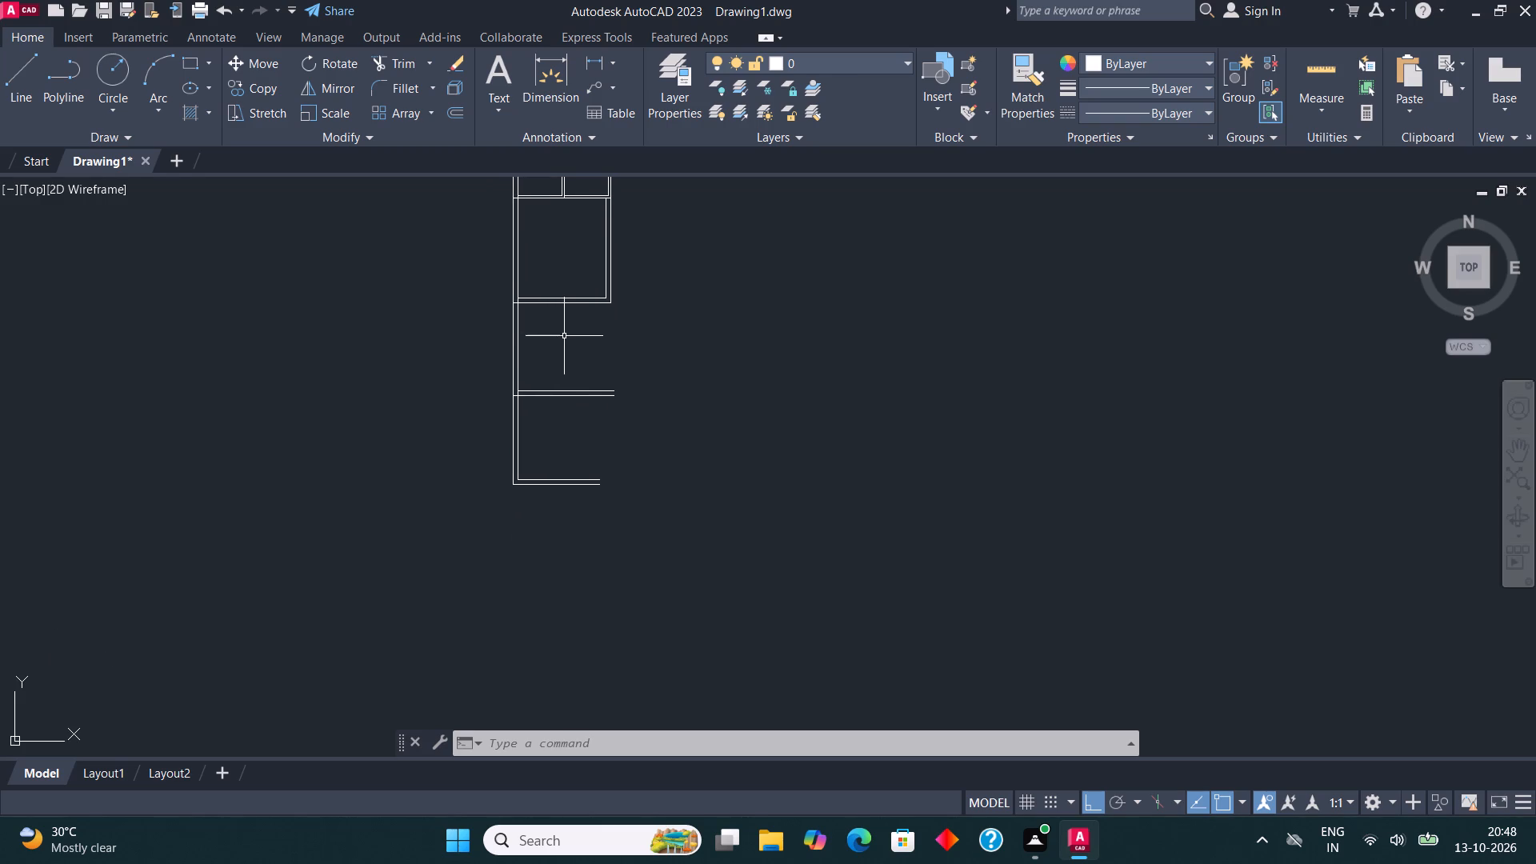
middle_drag(608, 430, 641, 423)
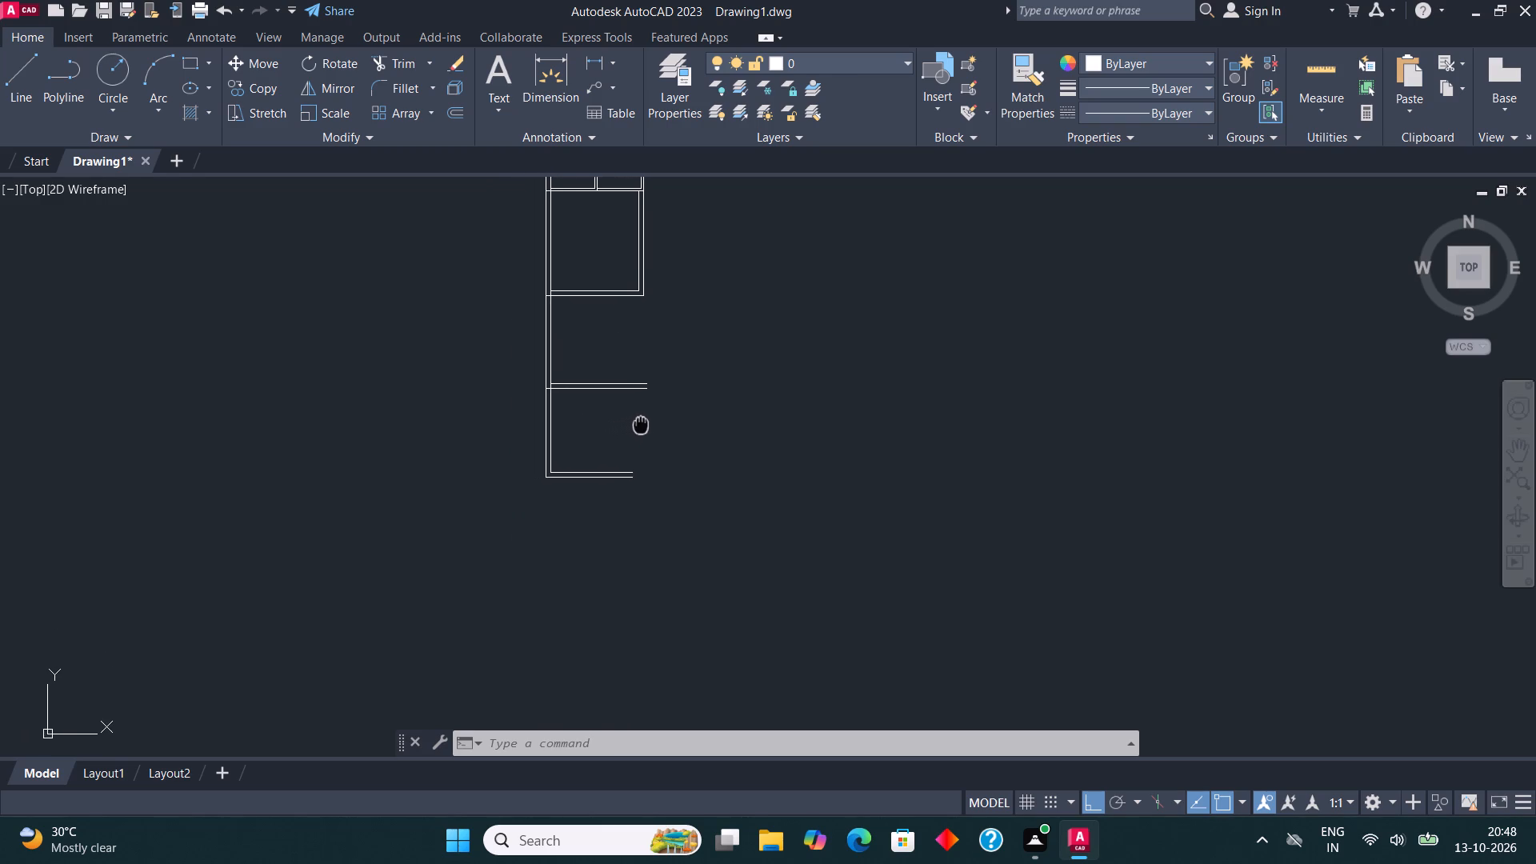
middle_drag(641, 423, 648, 427)
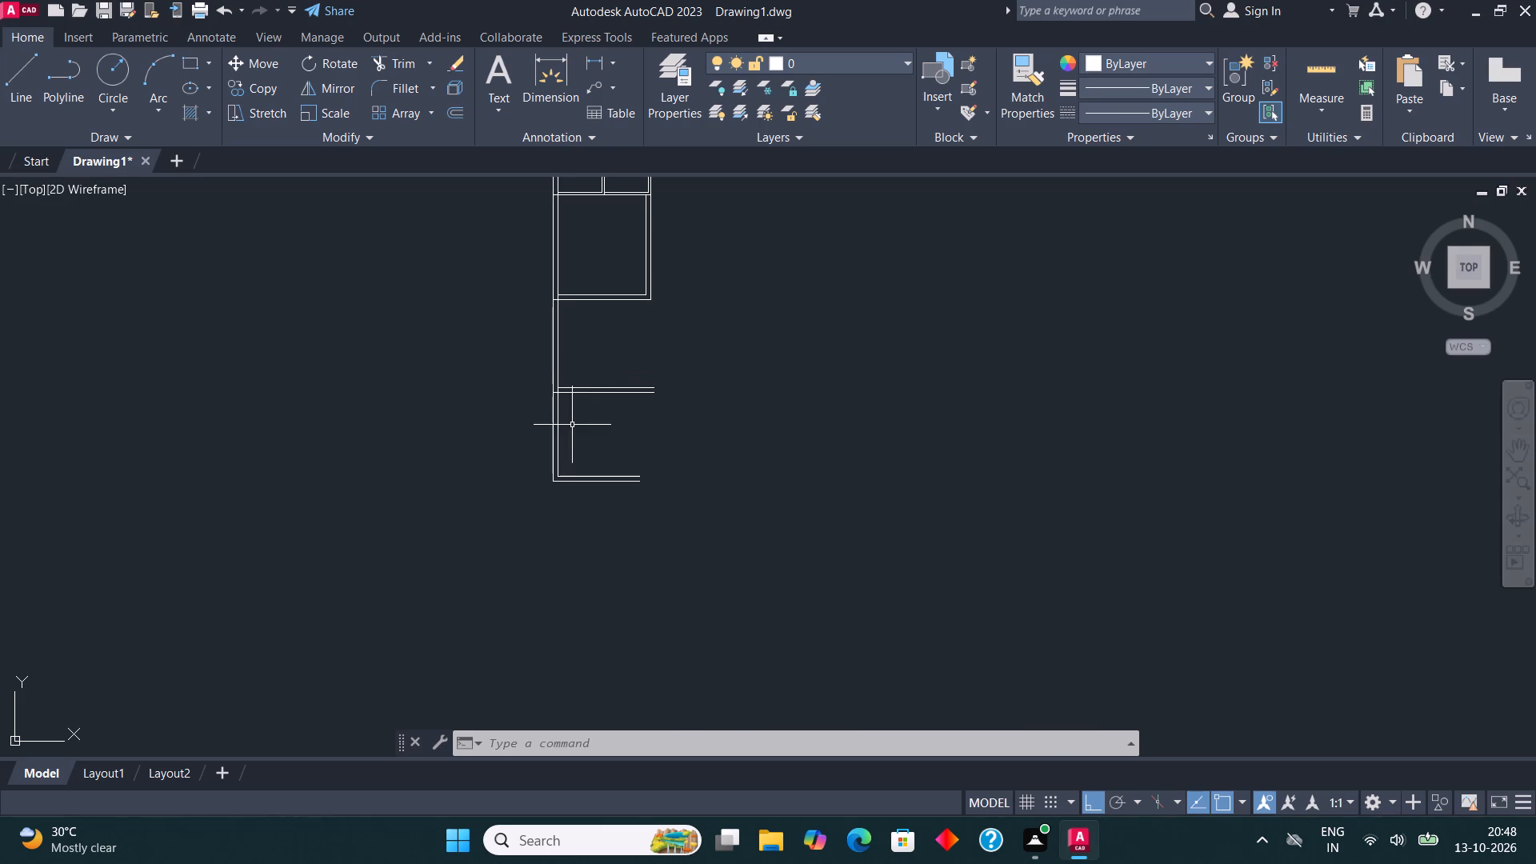
middle_drag(609, 503, 629, 482)
scroll(629, 481, up, 2)
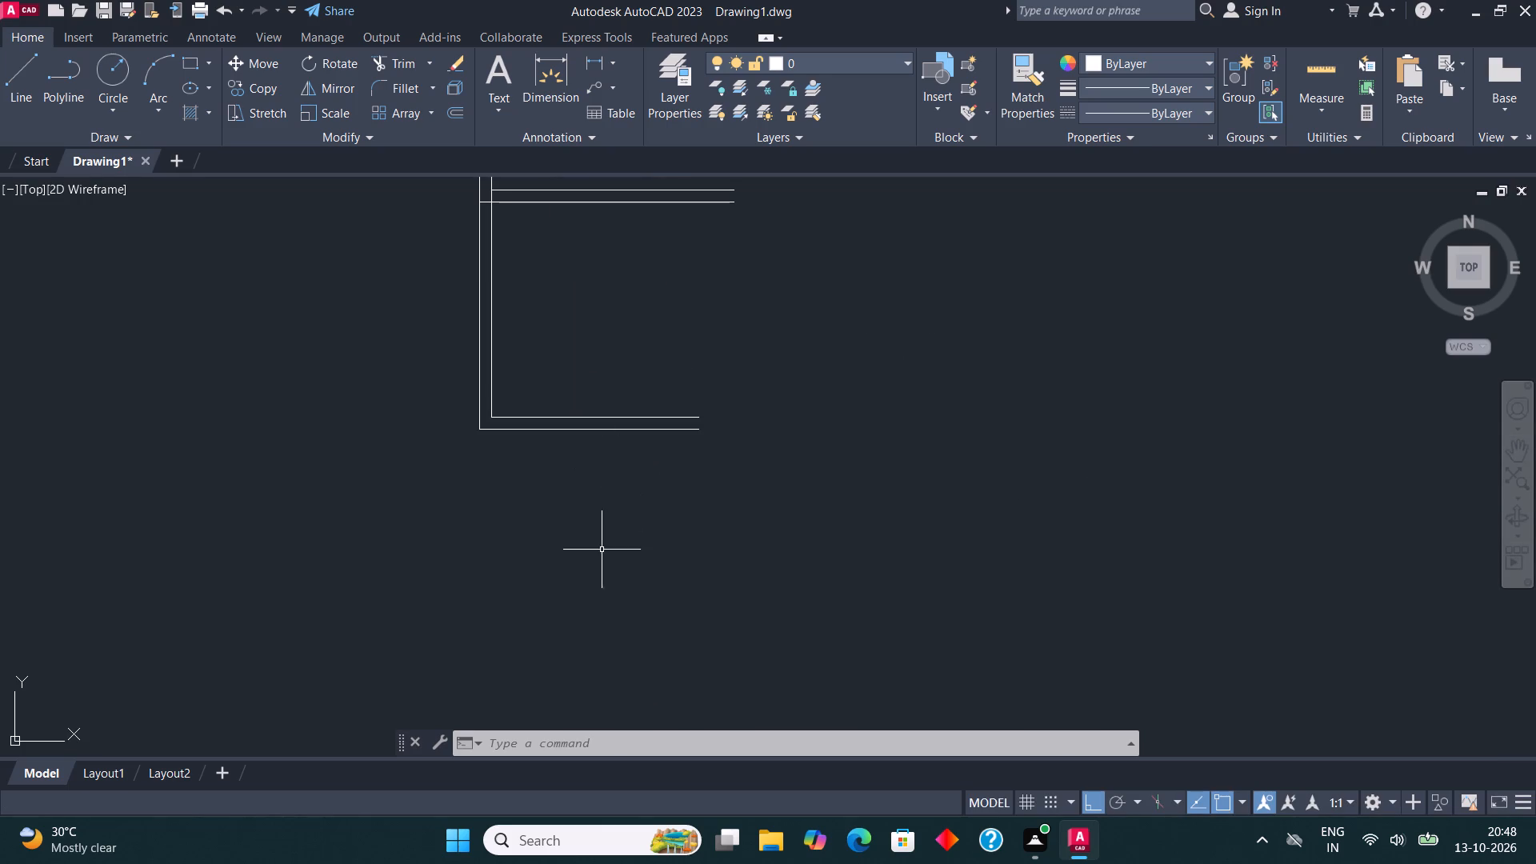
scroll(602, 566, down, 1)
middle_drag(606, 445, 477, 672)
scroll(466, 692, down, 1)
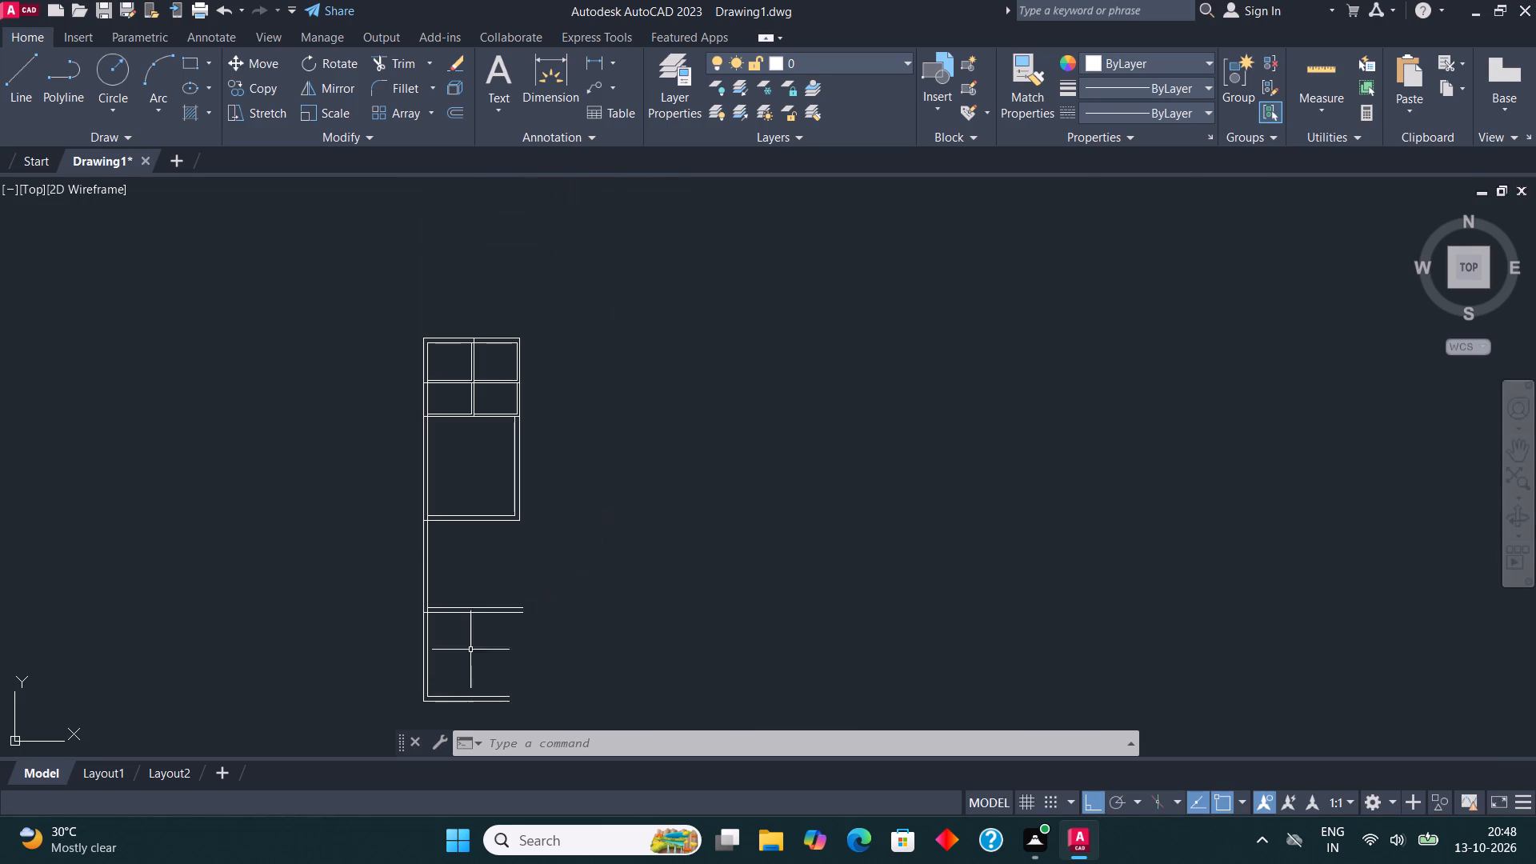
Draw lines from the upper-right small room's inner top-right corner across the wall, 13' right, 15' down and 13' back left.
scroll(515, 322, up, 1)
middle_drag(525, 326, 551, 372)
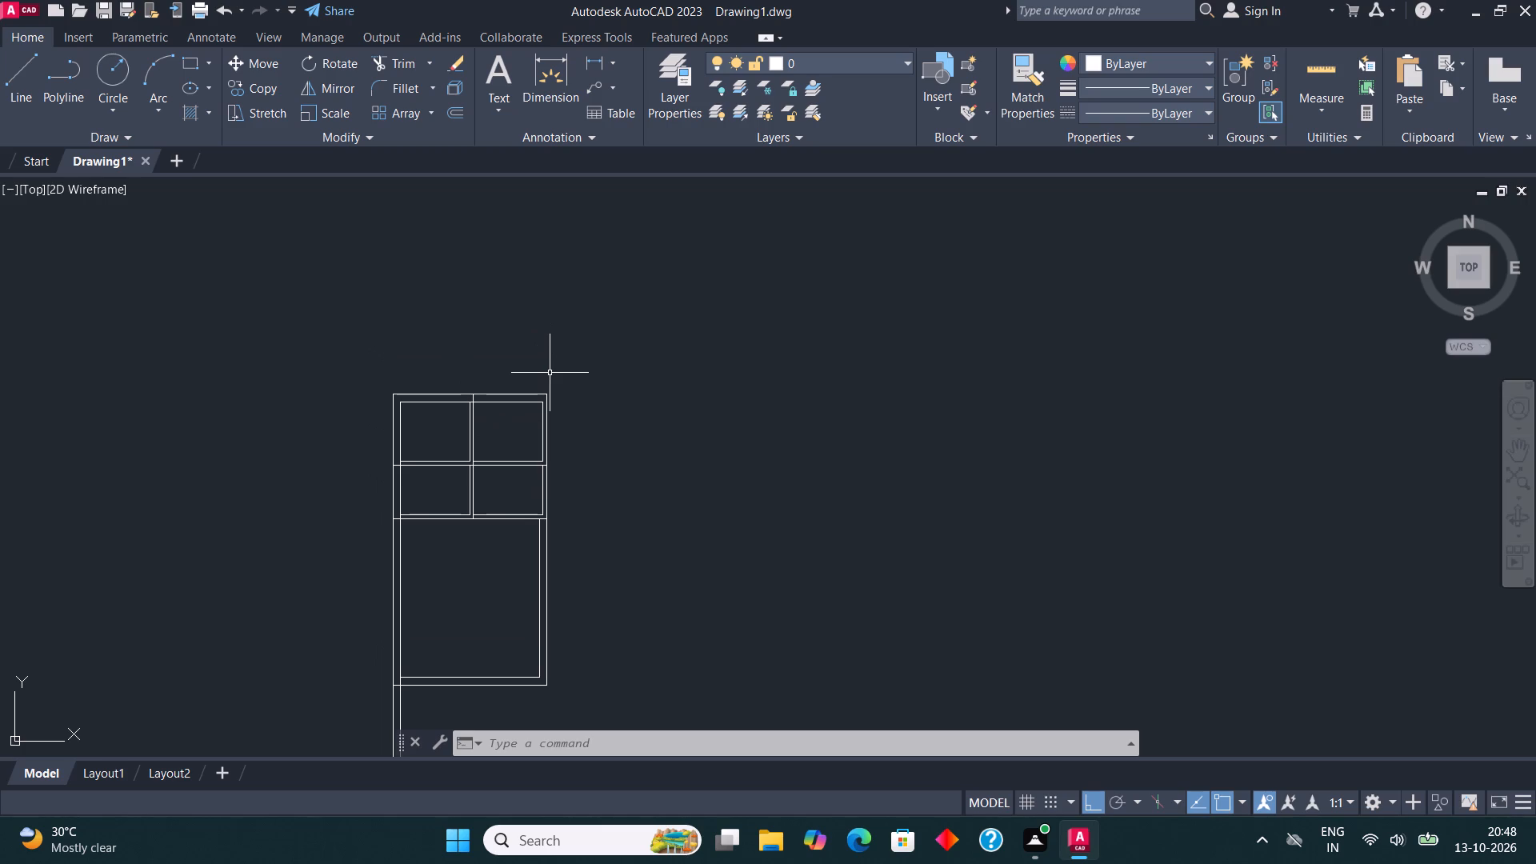
click(22, 84)
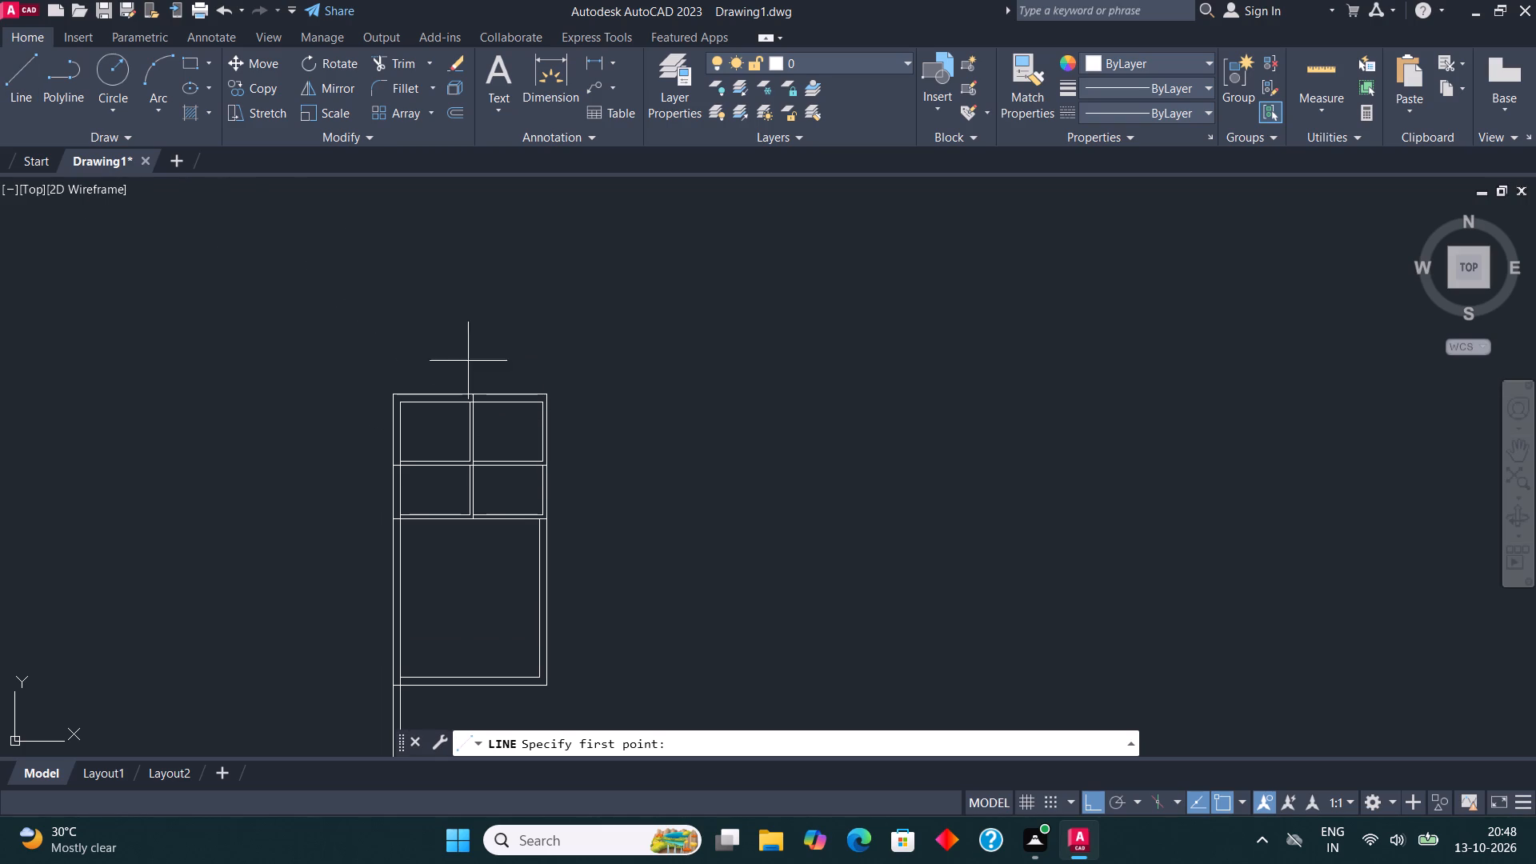
scroll(492, 403, up, 3)
middle_drag(665, 410, 383, 438)
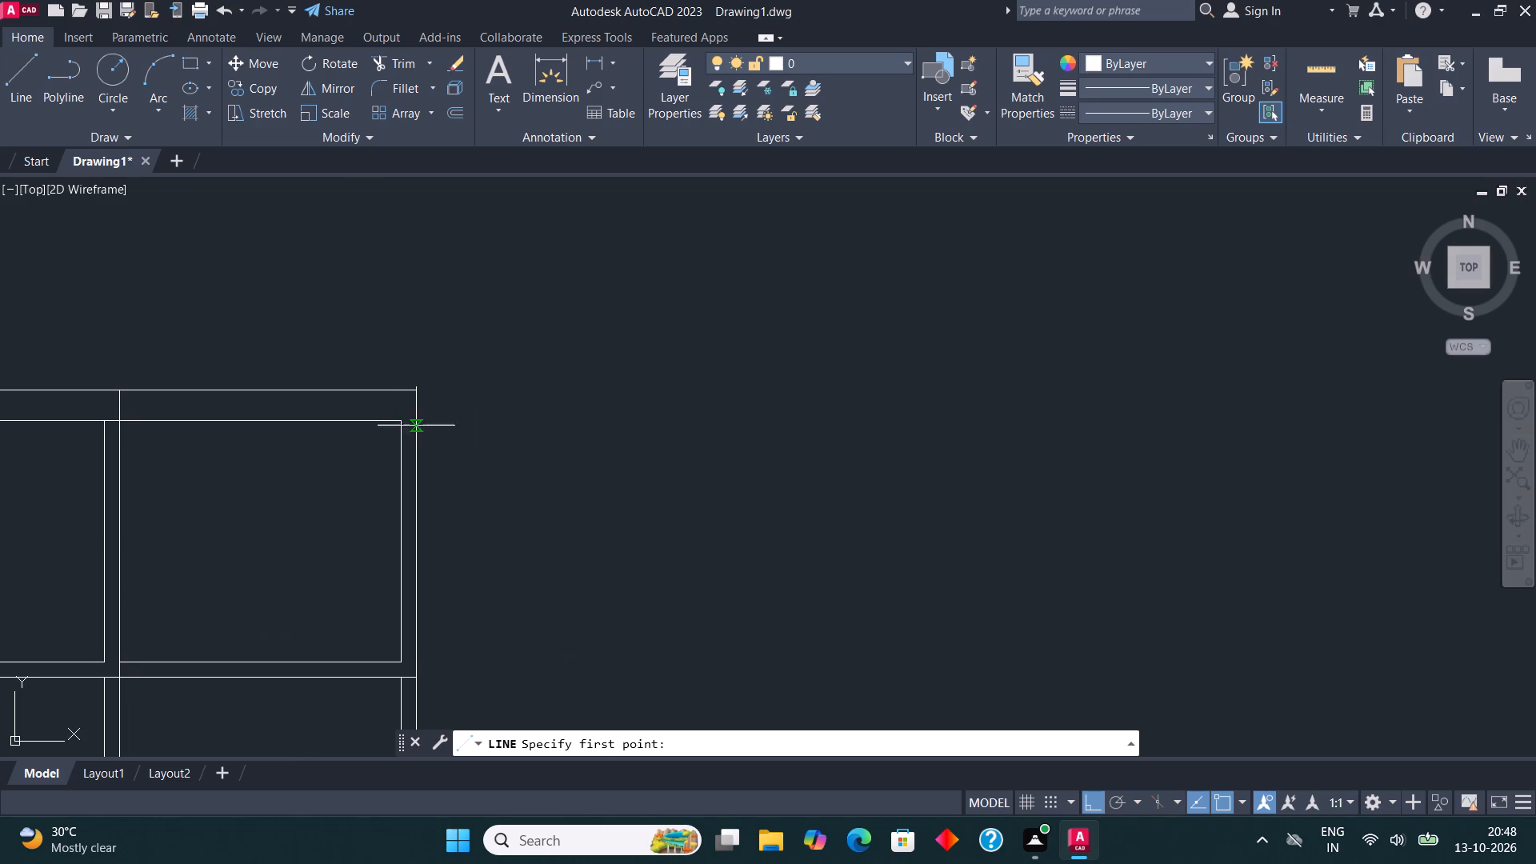
click(398, 427)
click(420, 426)
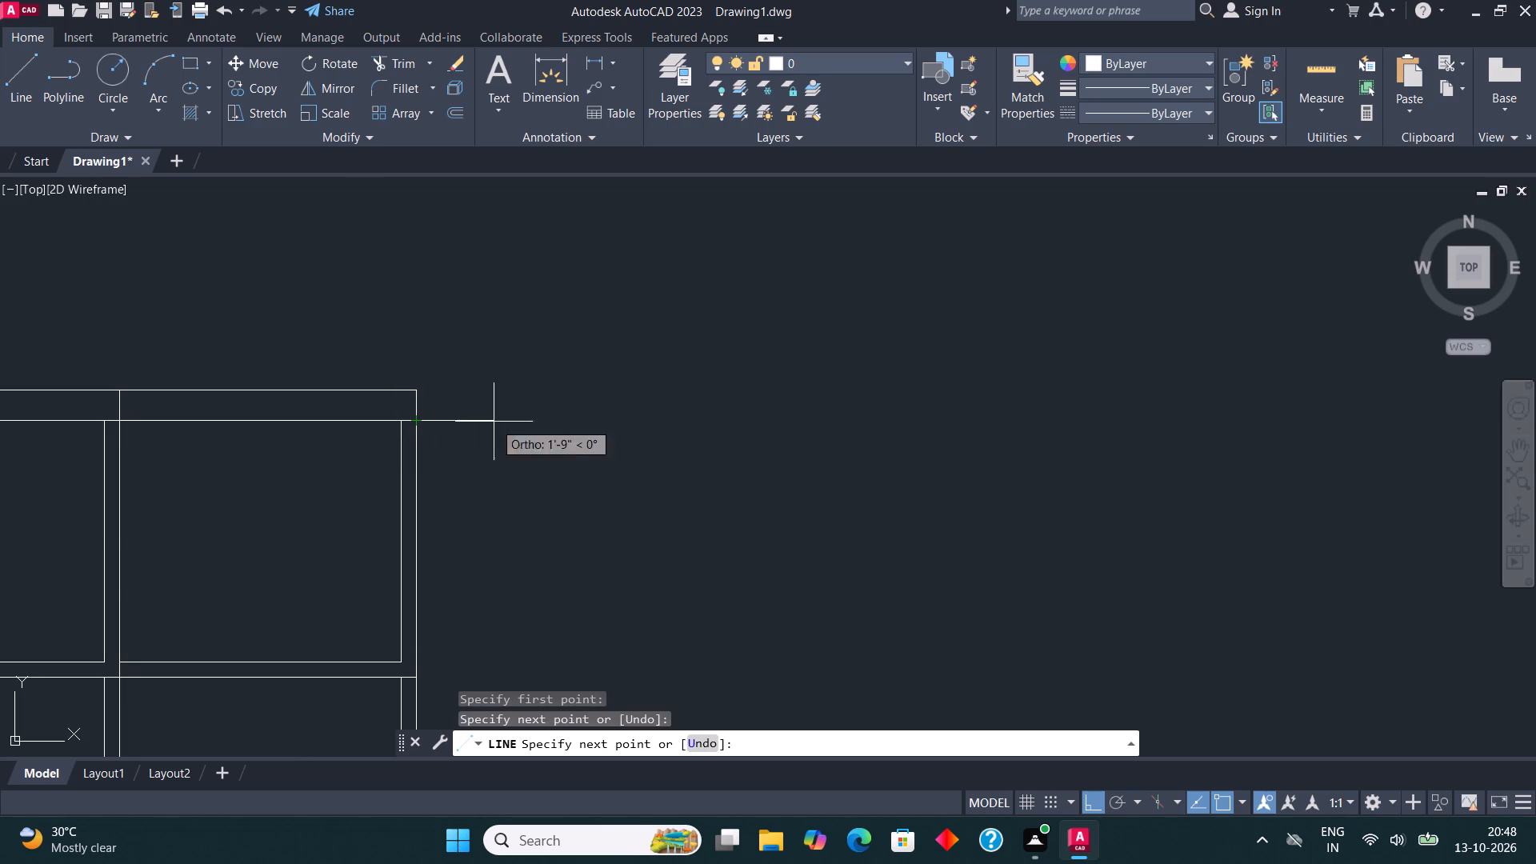
text(13')
key(Return)
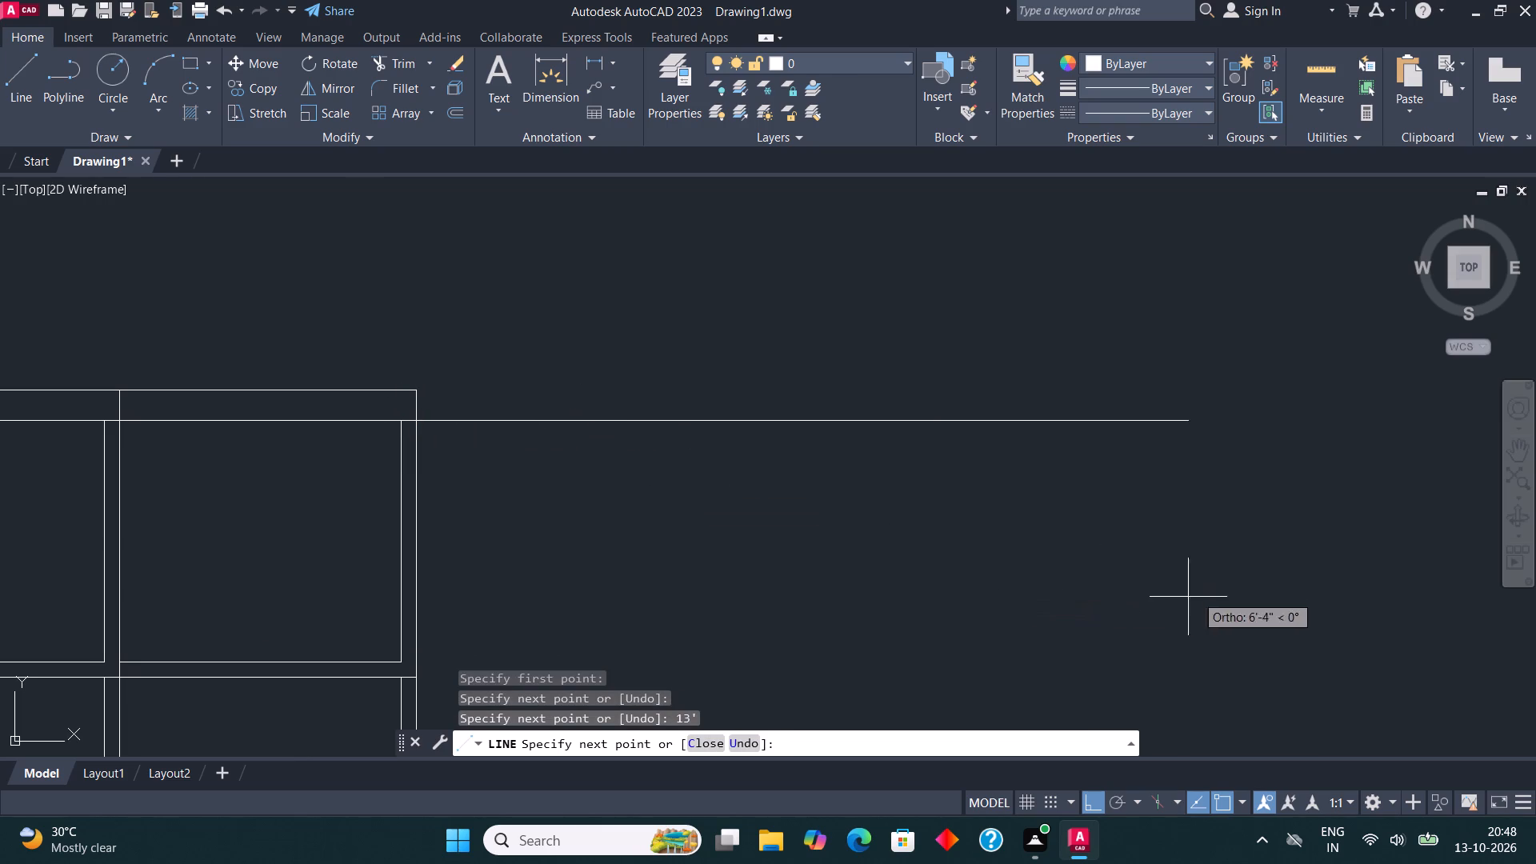
text(15')
key(Return)
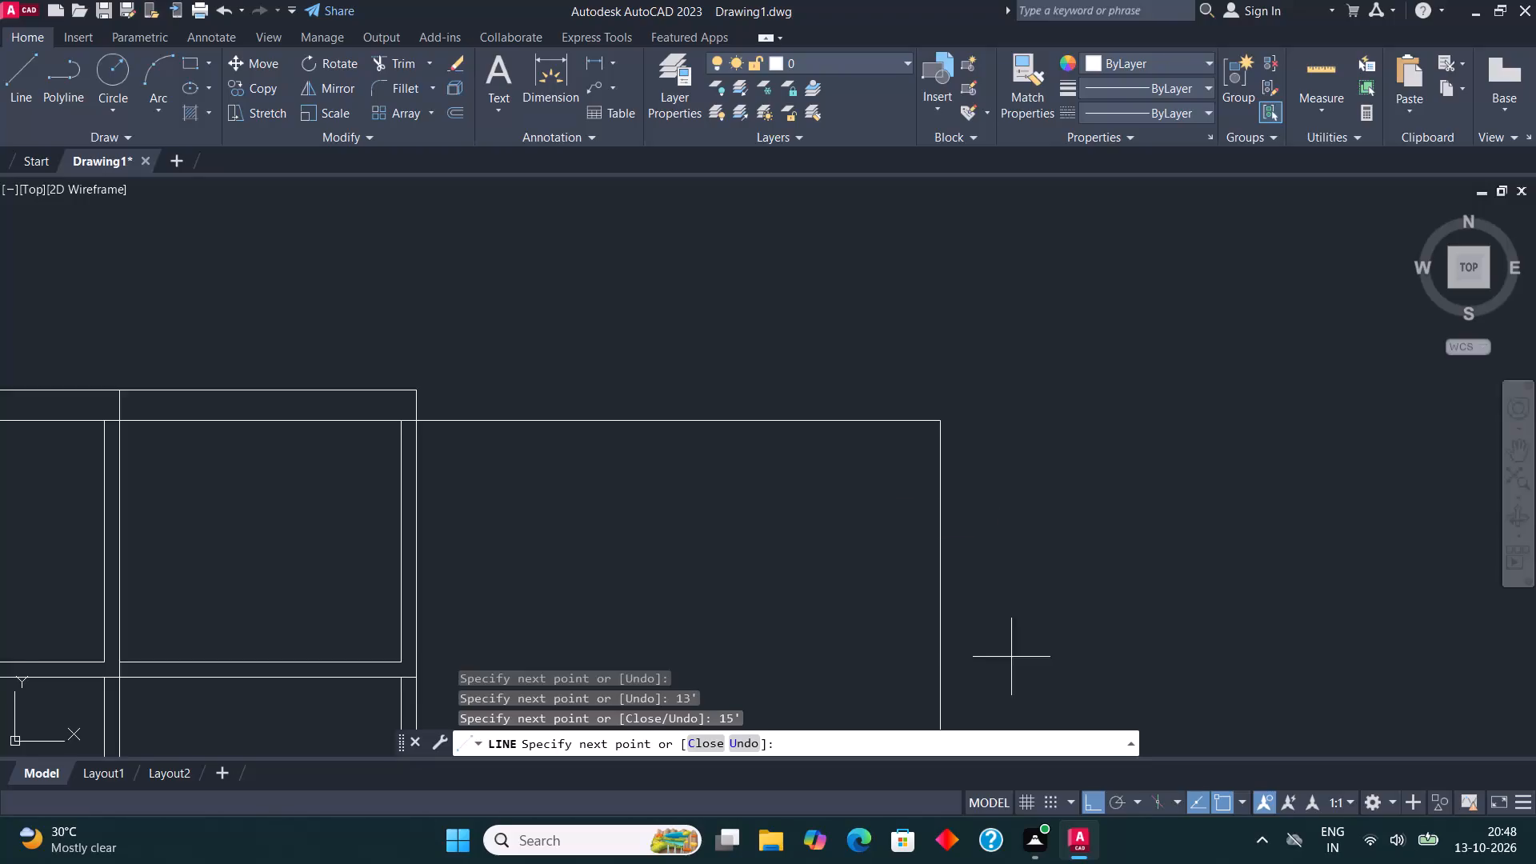
scroll(760, 279, down, 2)
text(13')
key(Return)
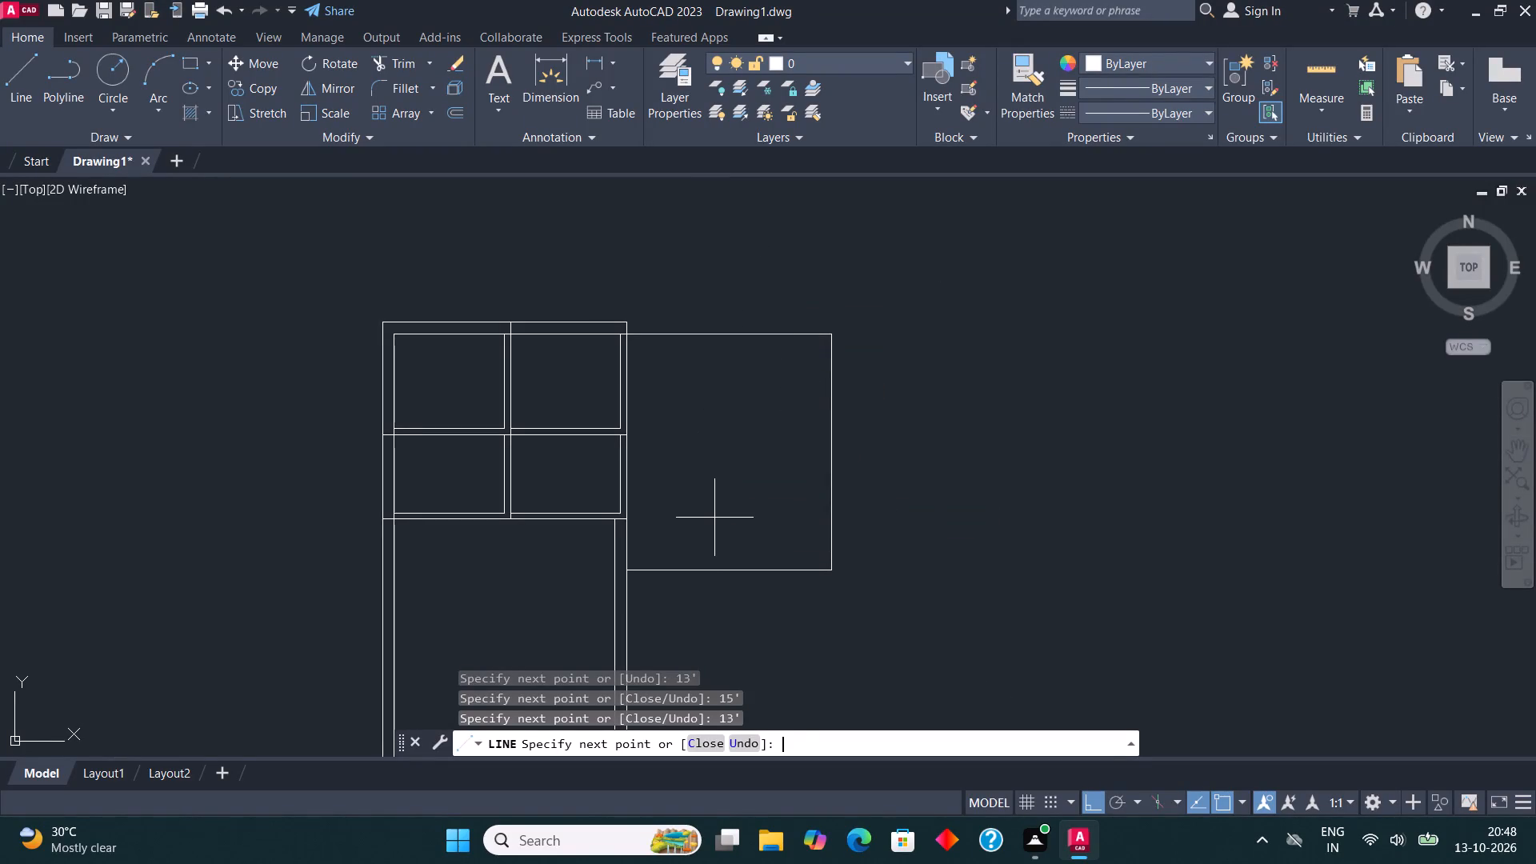
key(Escape)
Offset the new right-hand room's top, right and bottom lines 9" outward.
middle_drag(576, 469, 509, 444)
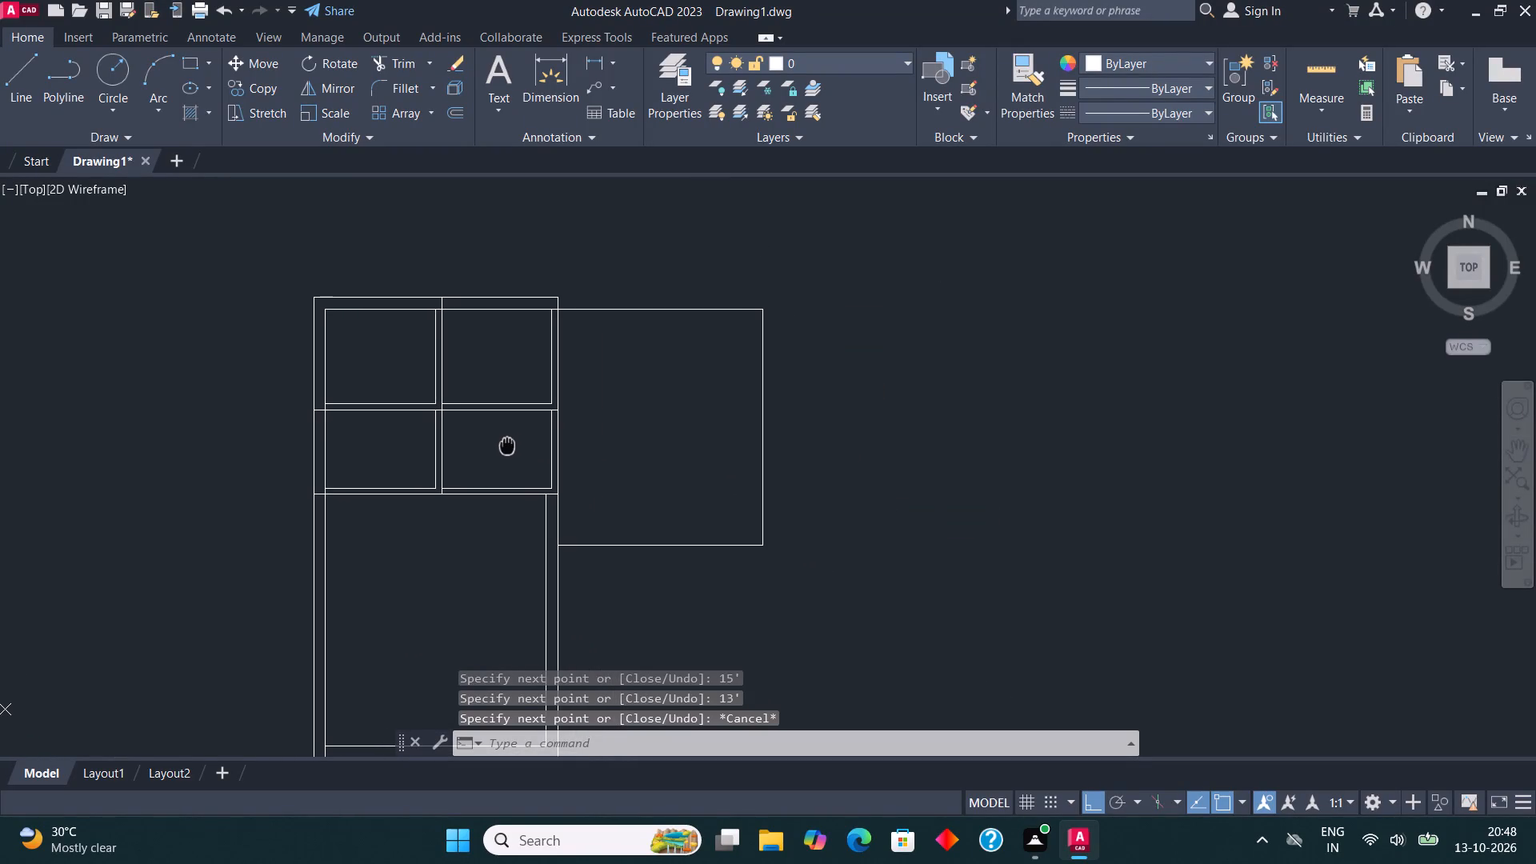
middle_drag(509, 444, 510, 444)
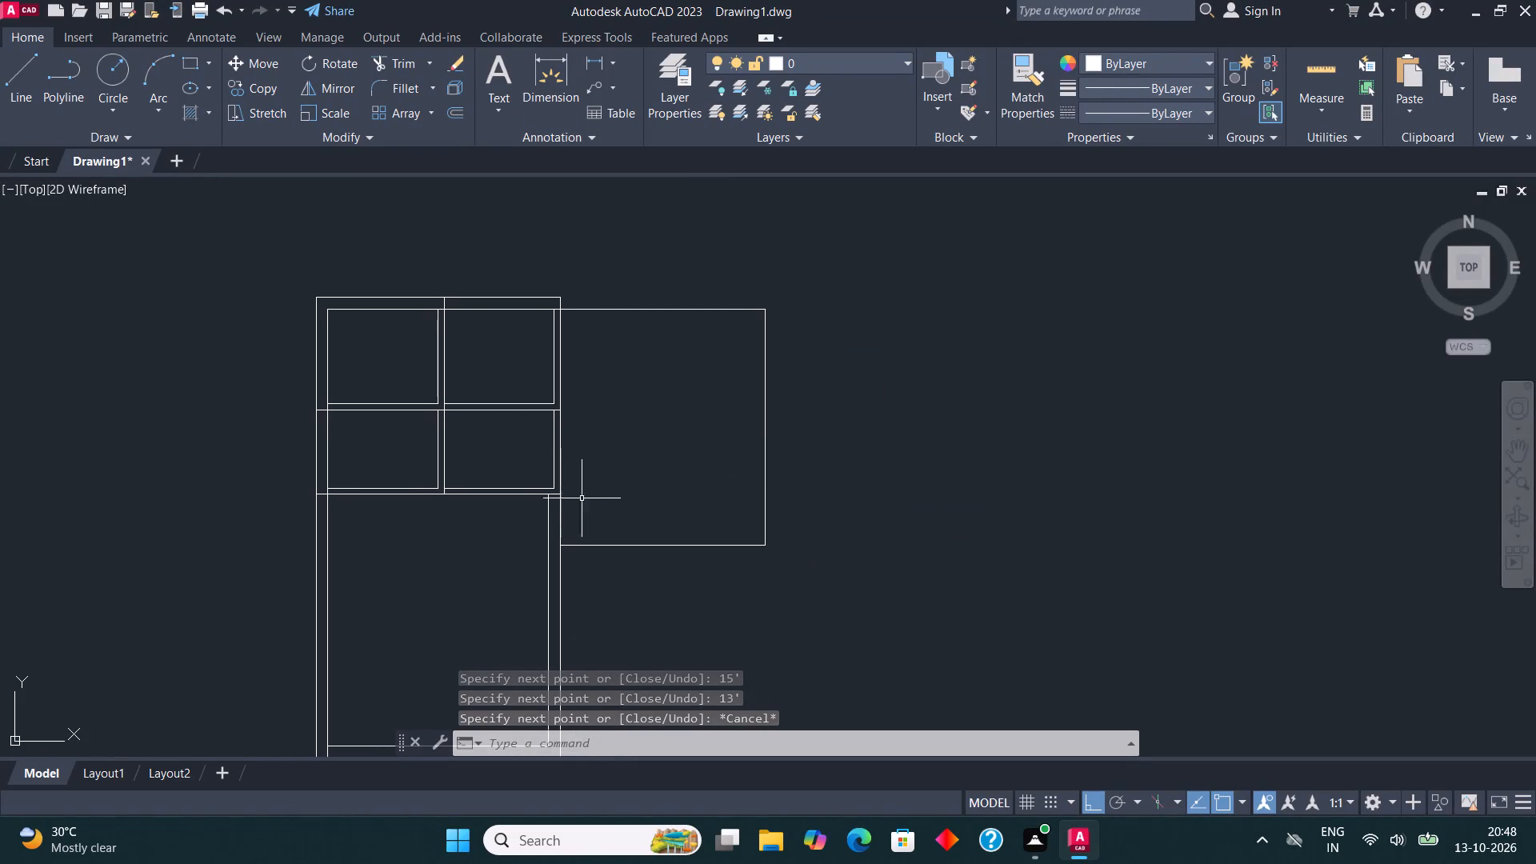
click(734, 586)
click(636, 283)
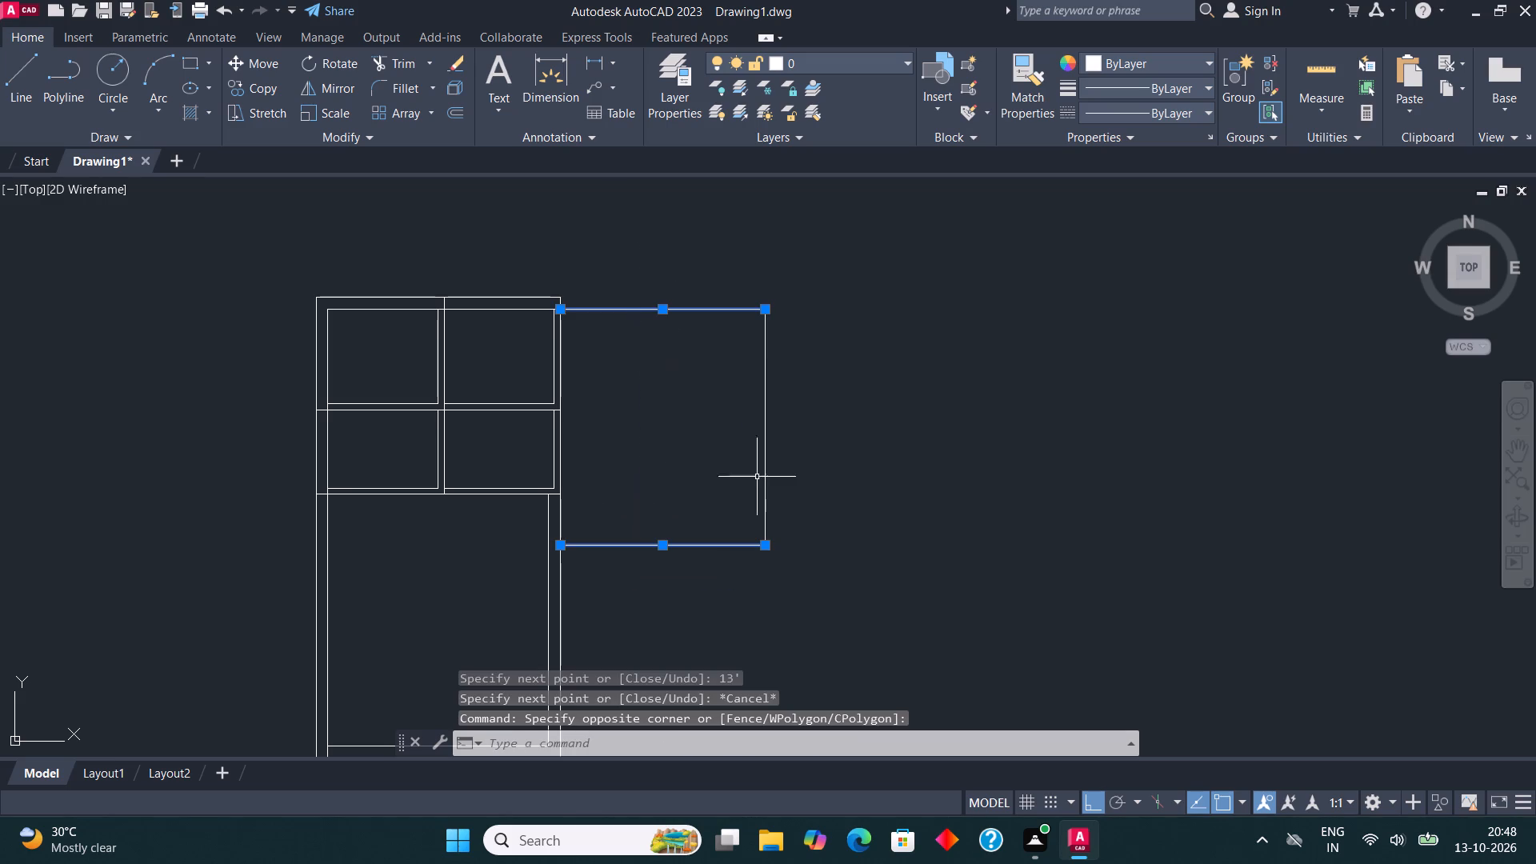
click(773, 502)
click(727, 426)
click(458, 107)
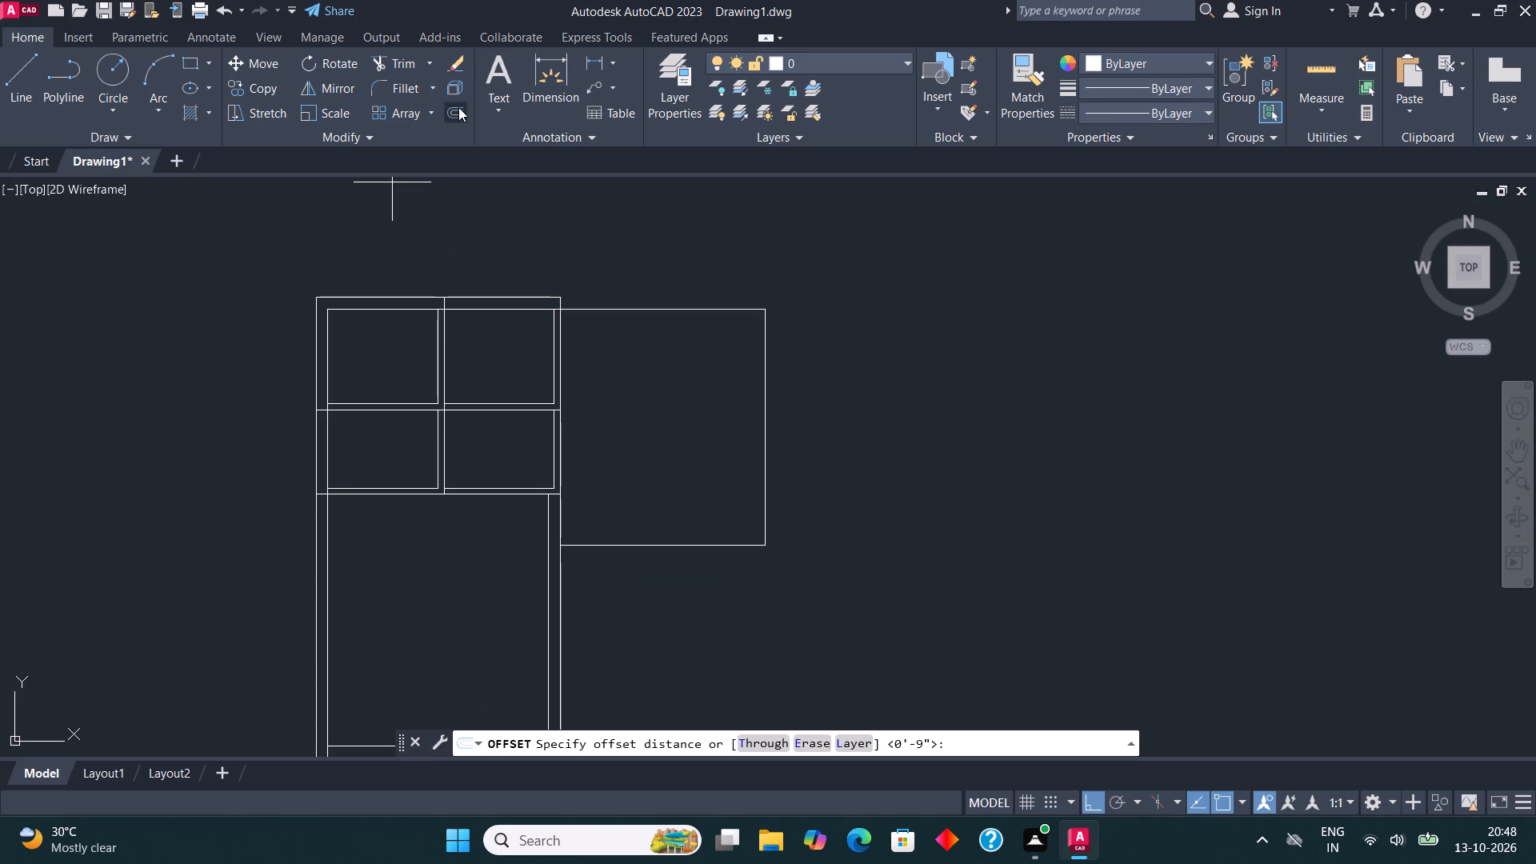
click(667, 309)
text(9")
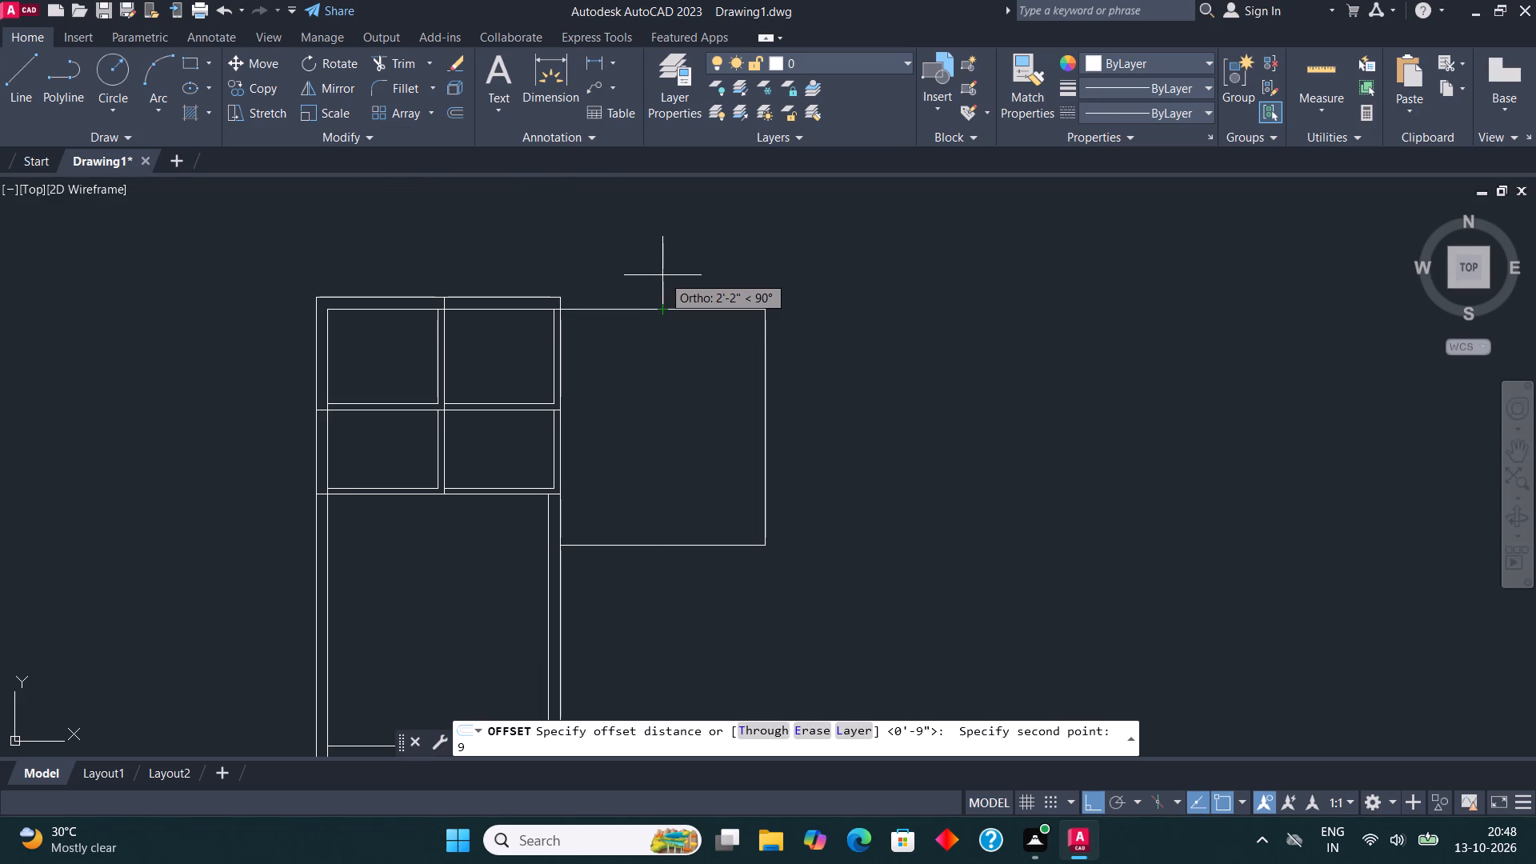
key(Return)
click(674, 310)
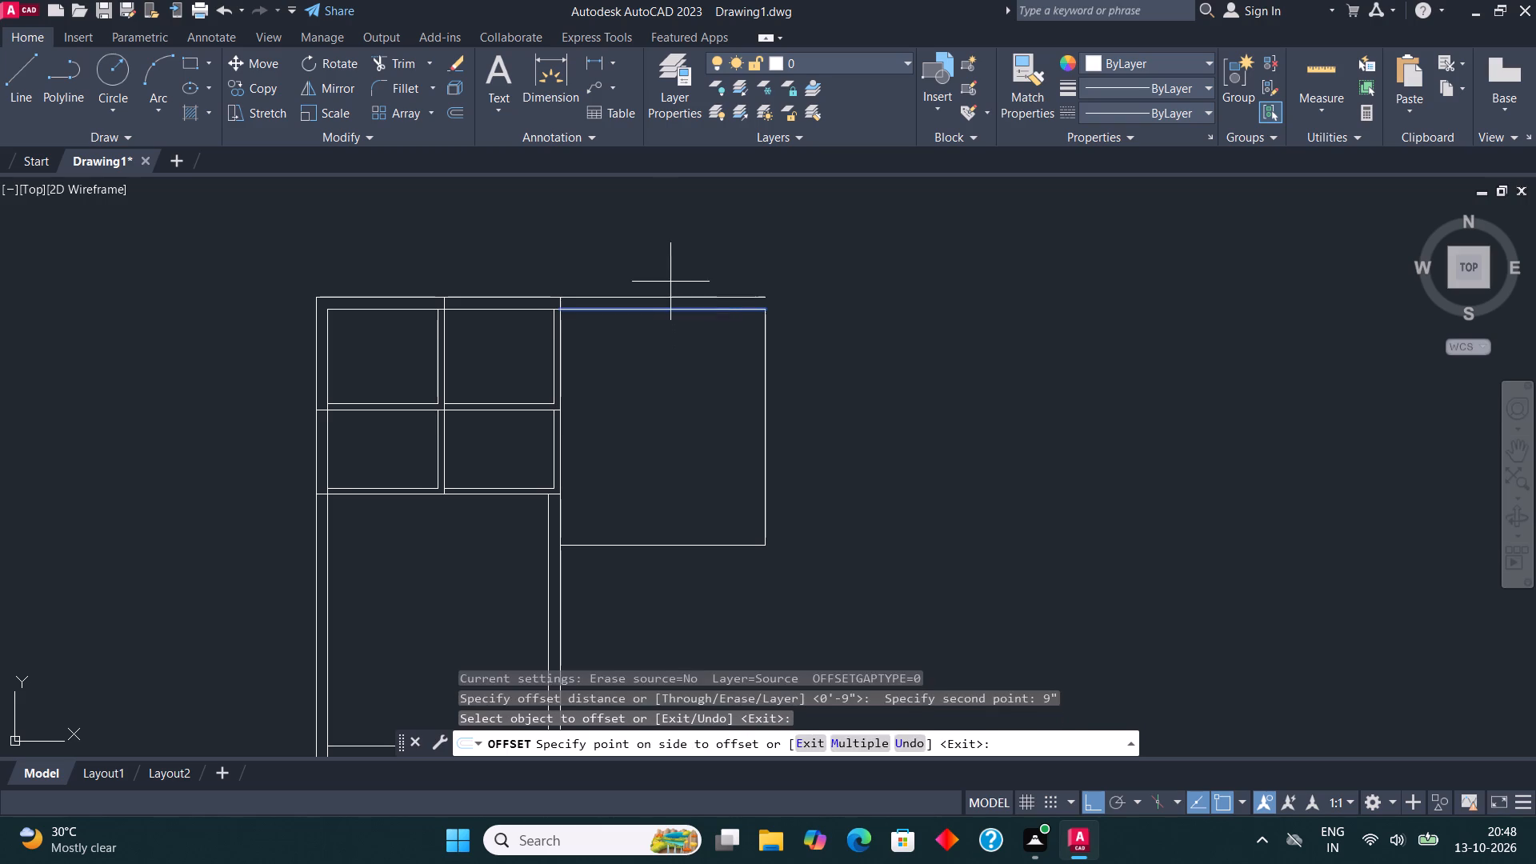
click(670, 280)
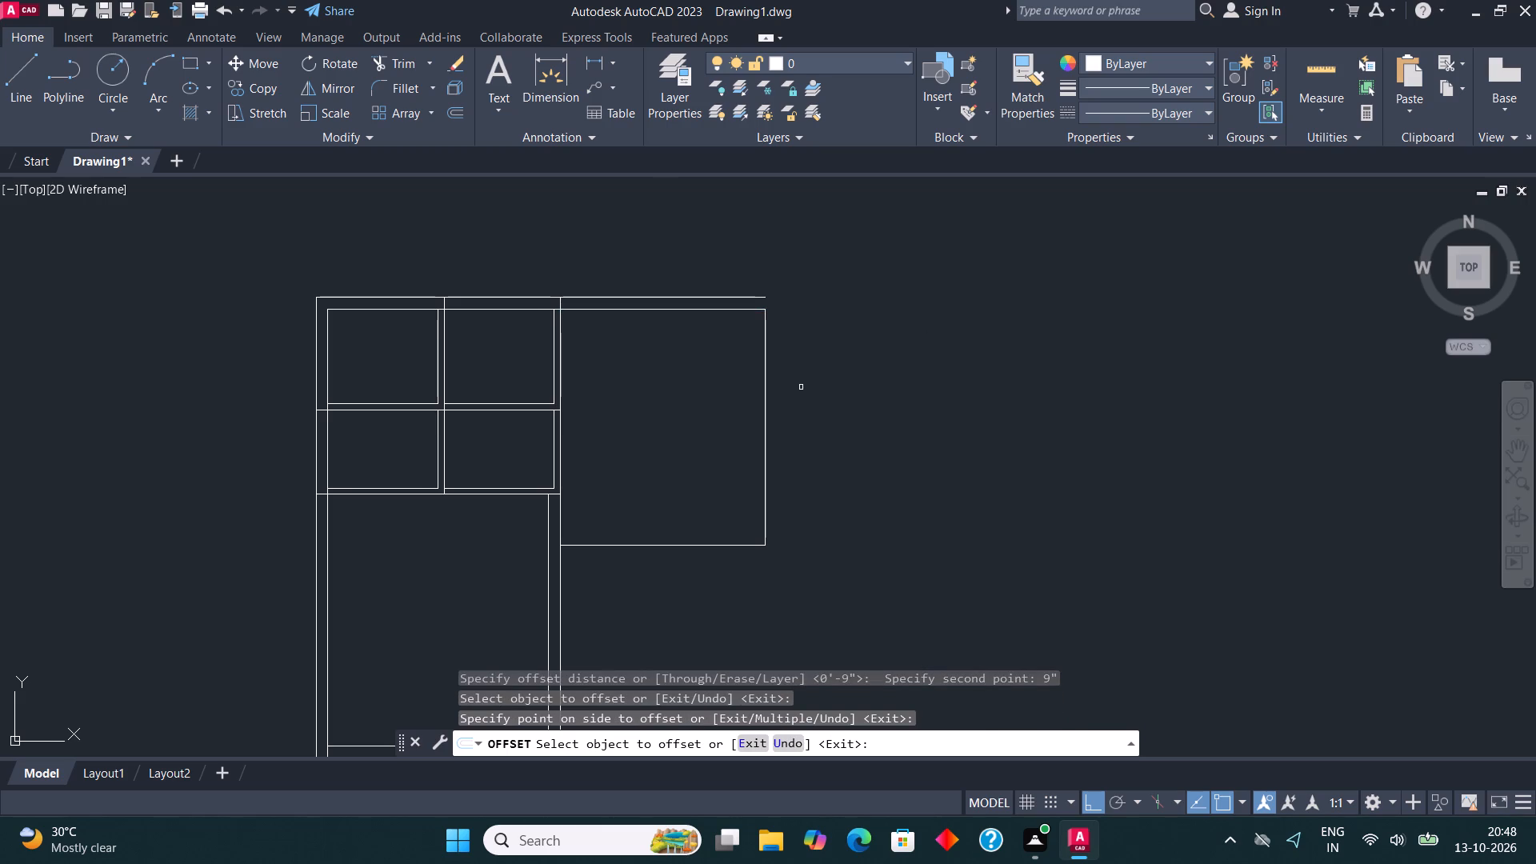
click(767, 396)
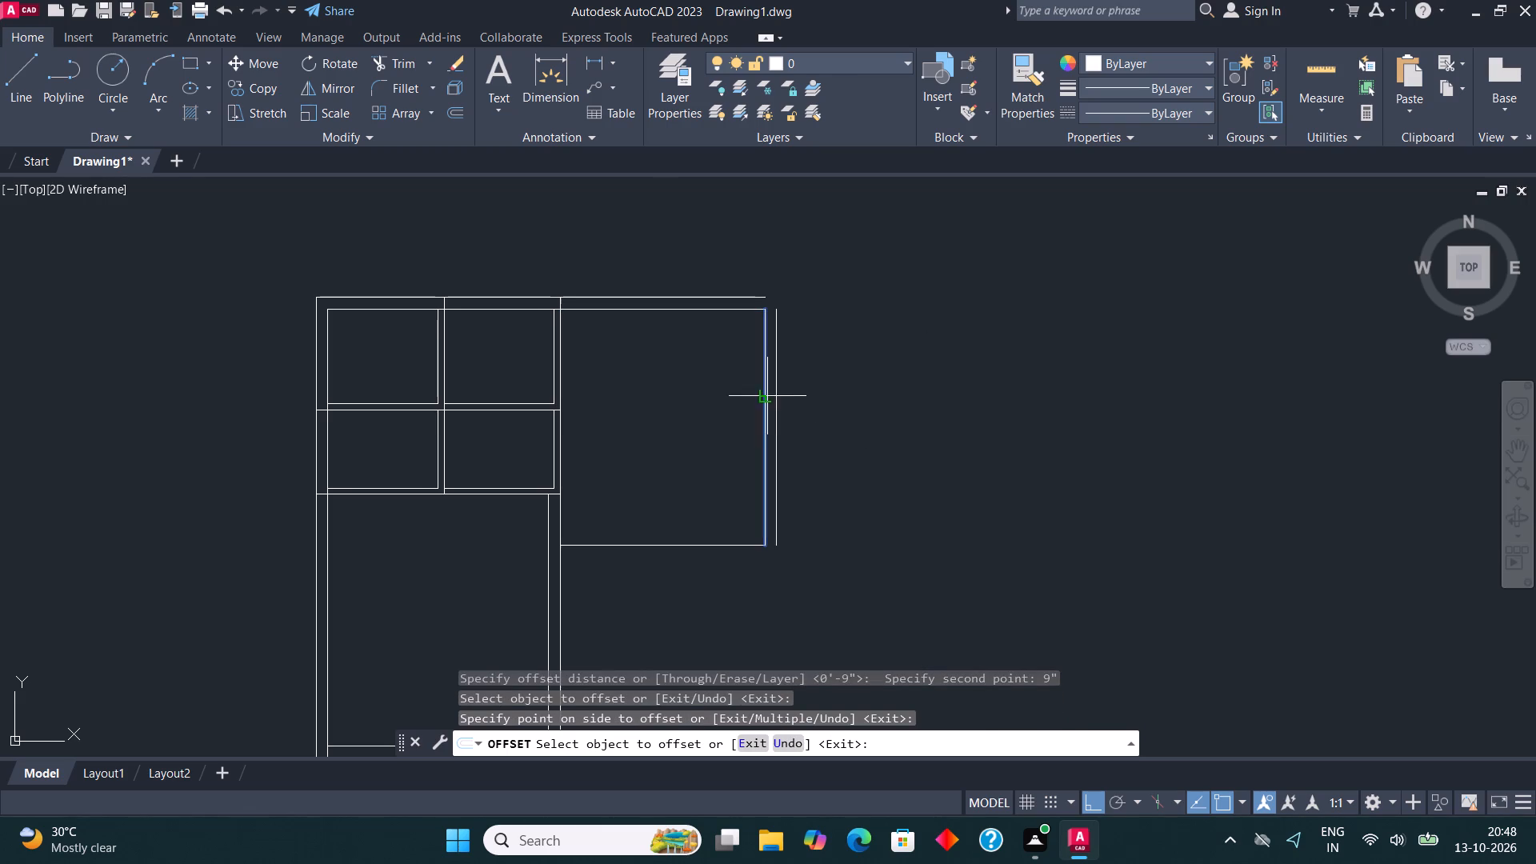
click(788, 394)
middle_drag(777, 438, 679, 436)
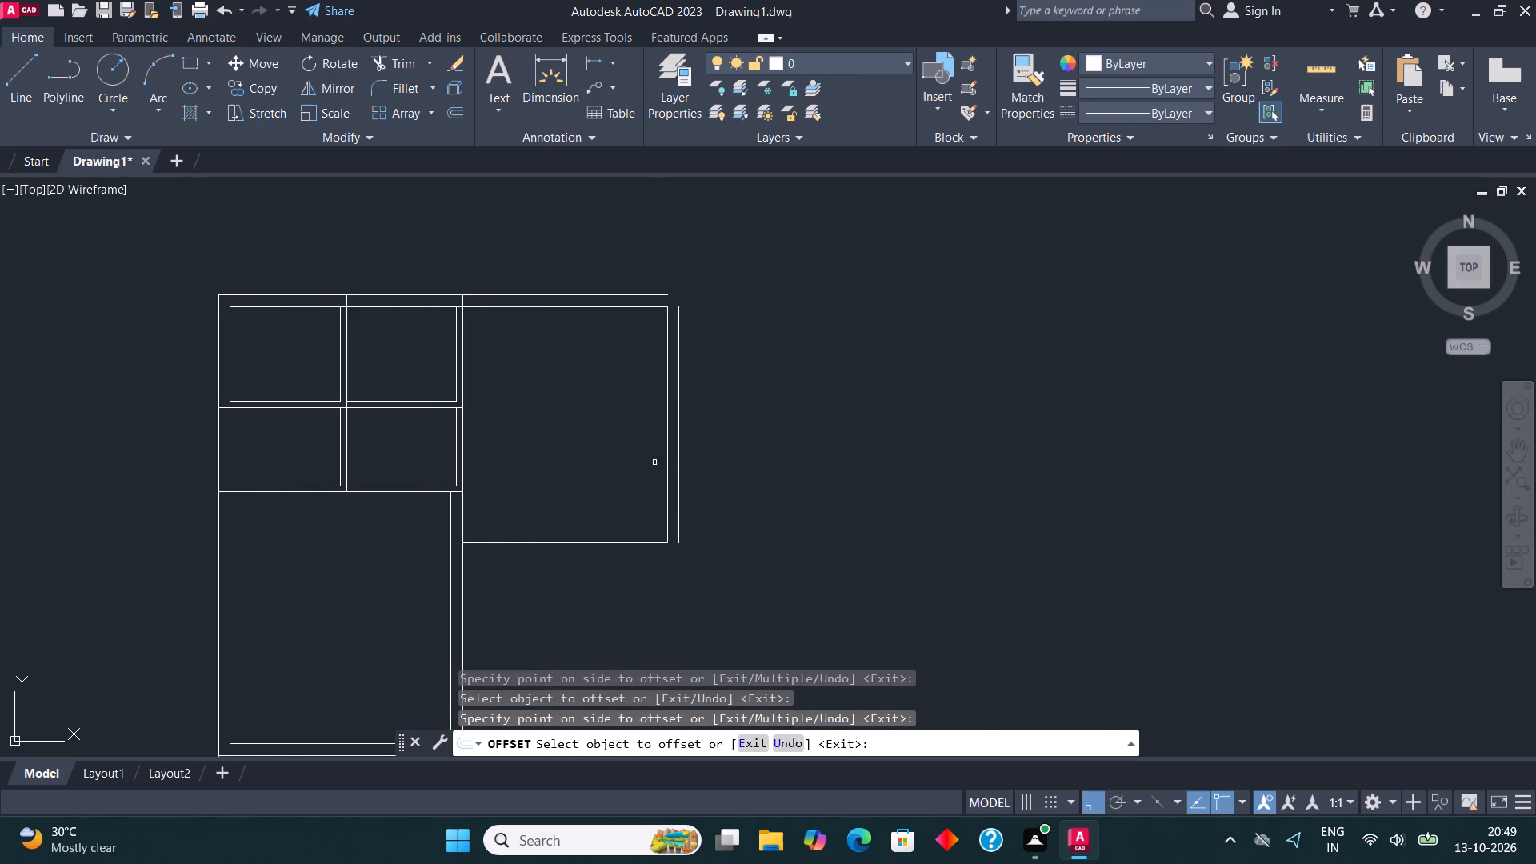
click(588, 542)
click(588, 577)
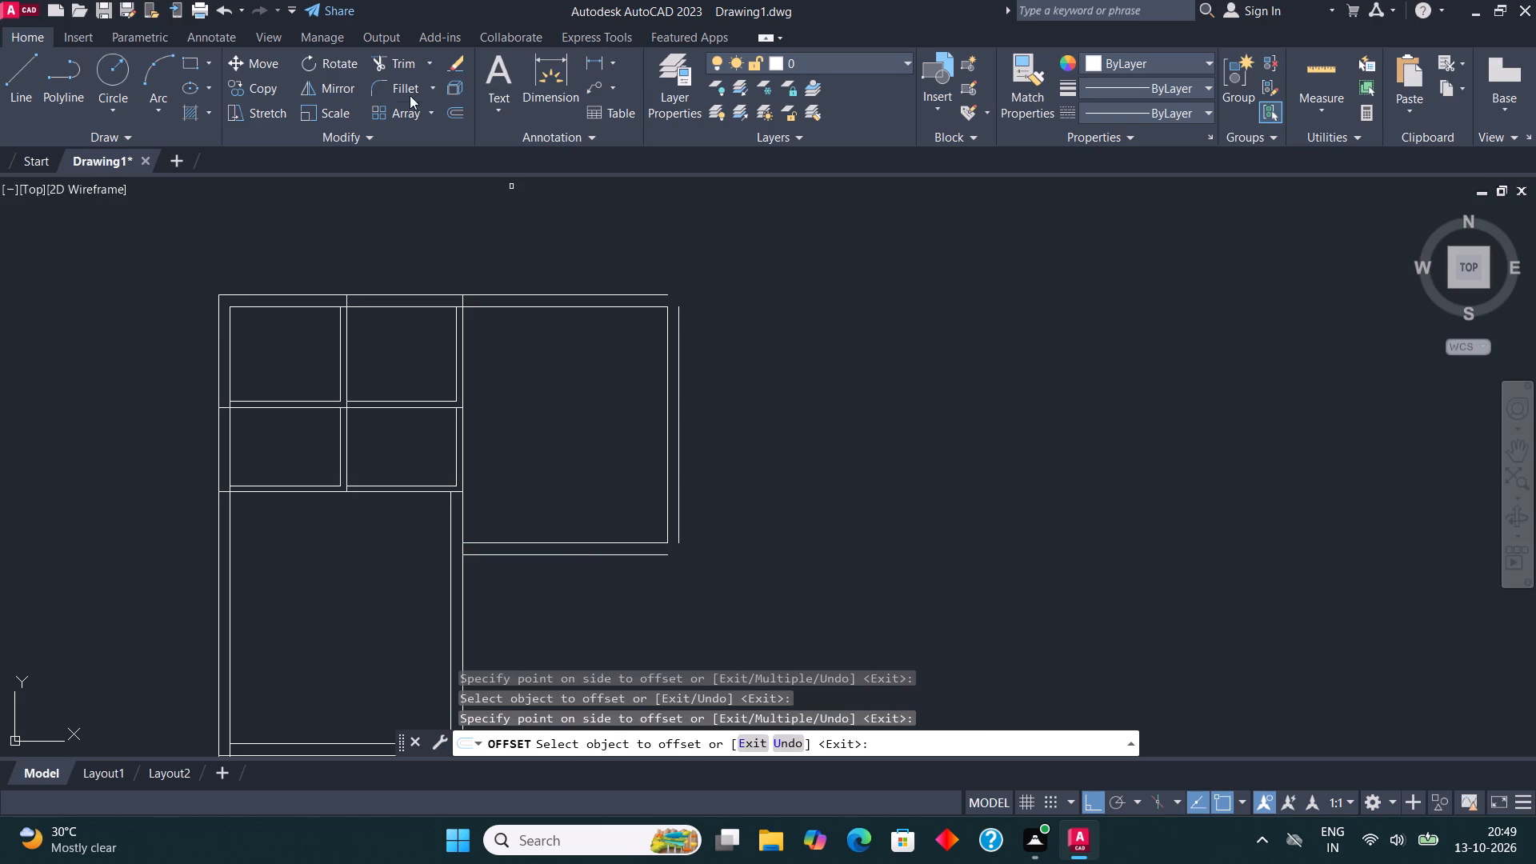
Fillet the right-hand room's outer wall lines into sharp corners at its top-right and bottom-right.
click(405, 90)
click(658, 295)
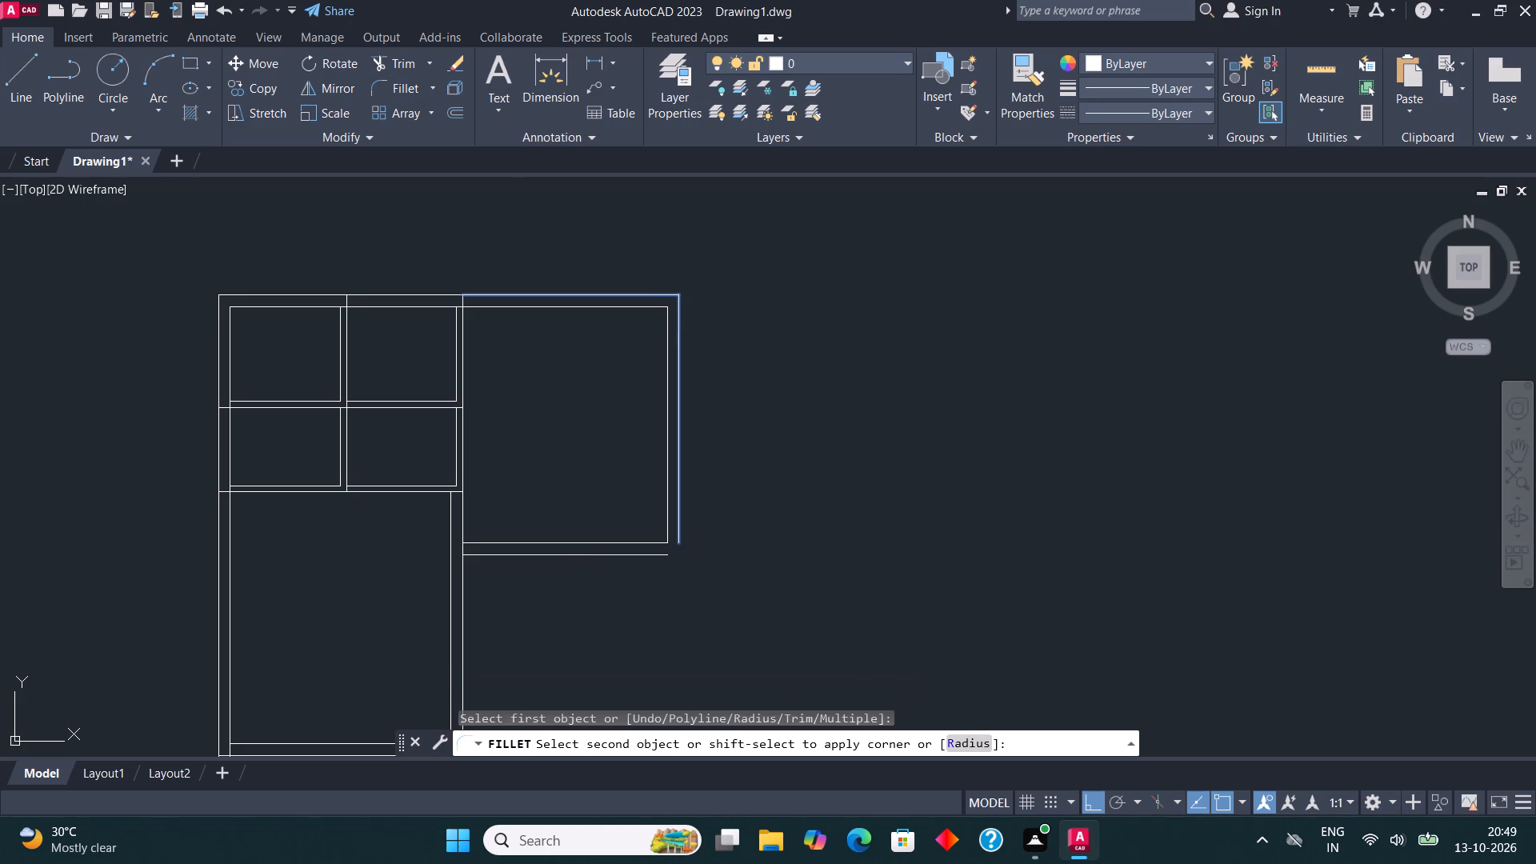
click(677, 325)
click(406, 91)
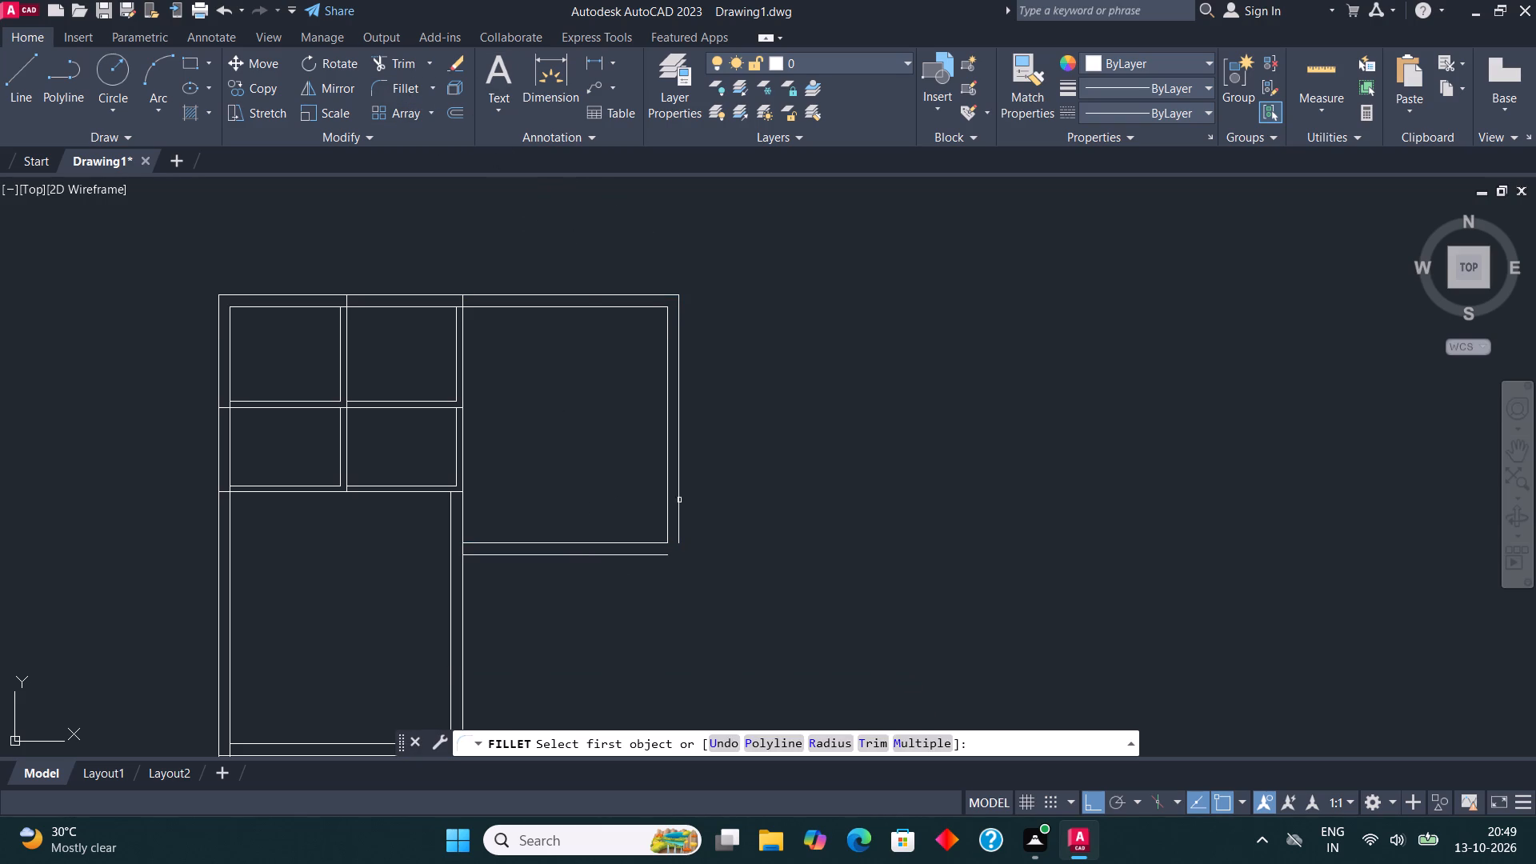
click(676, 508)
click(661, 553)
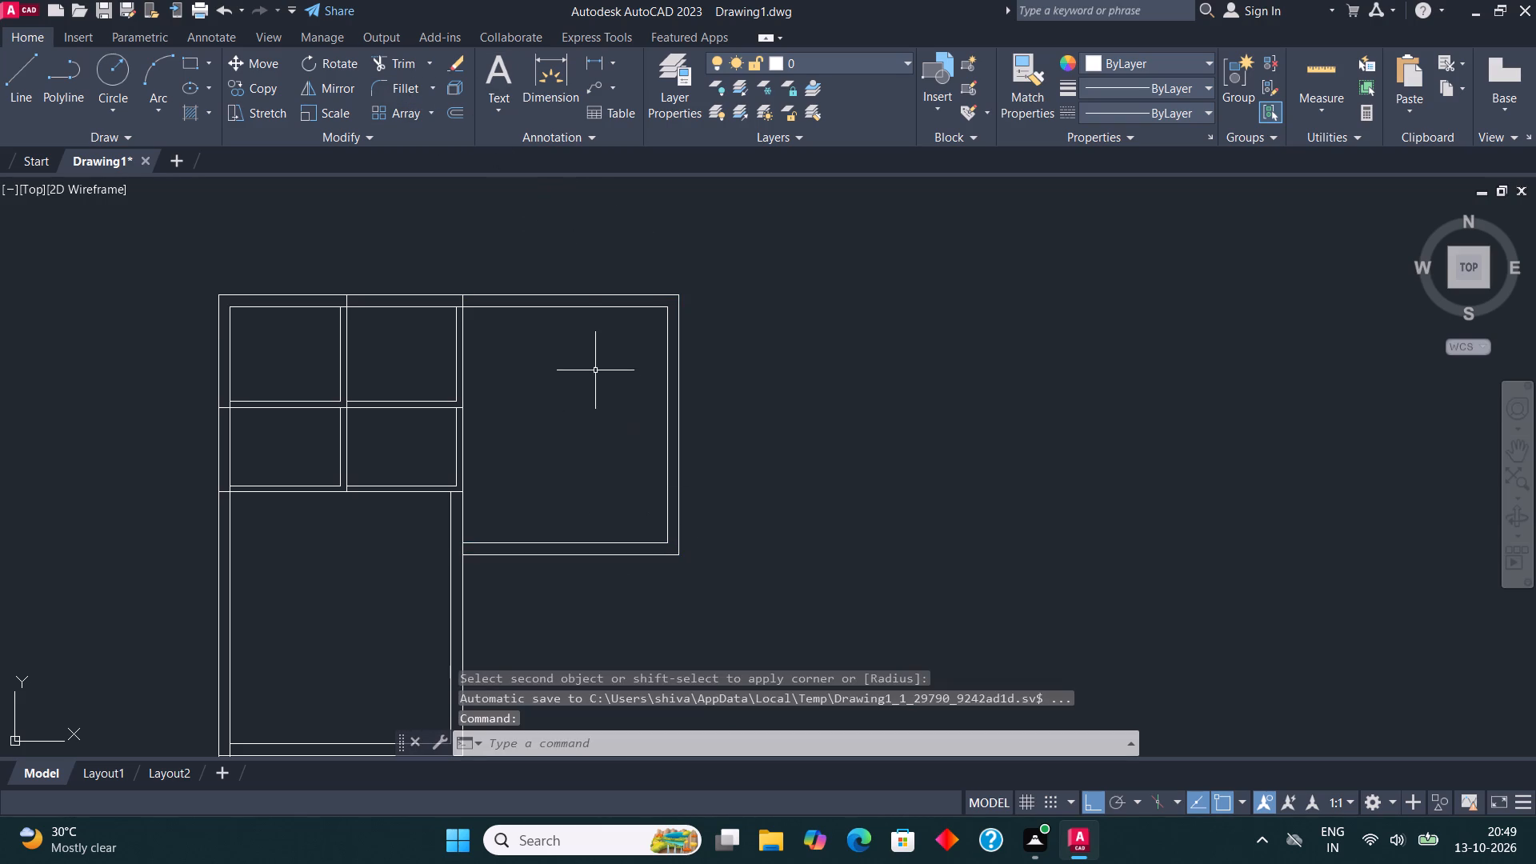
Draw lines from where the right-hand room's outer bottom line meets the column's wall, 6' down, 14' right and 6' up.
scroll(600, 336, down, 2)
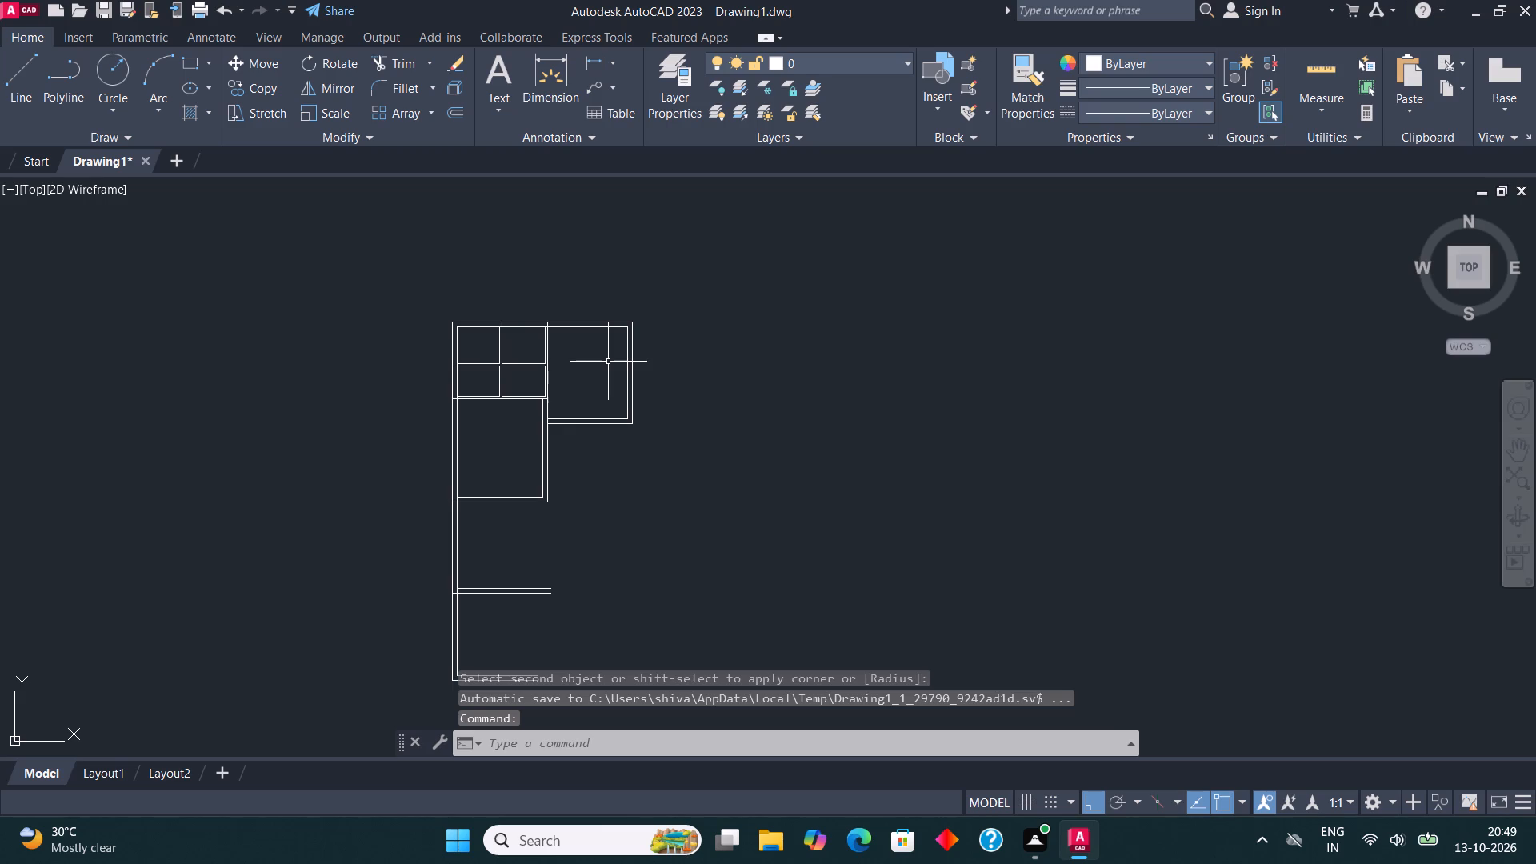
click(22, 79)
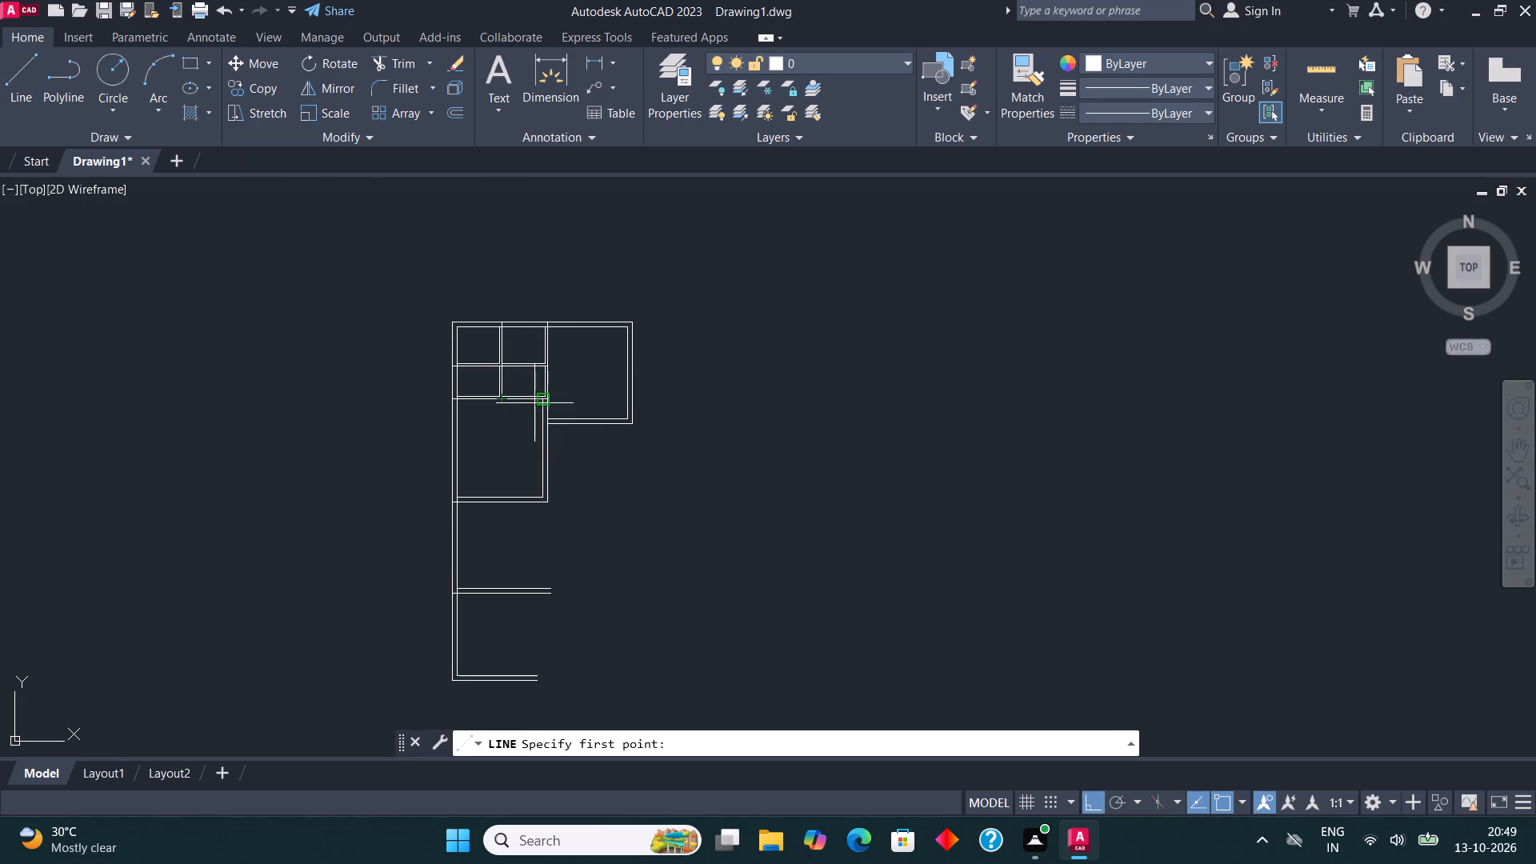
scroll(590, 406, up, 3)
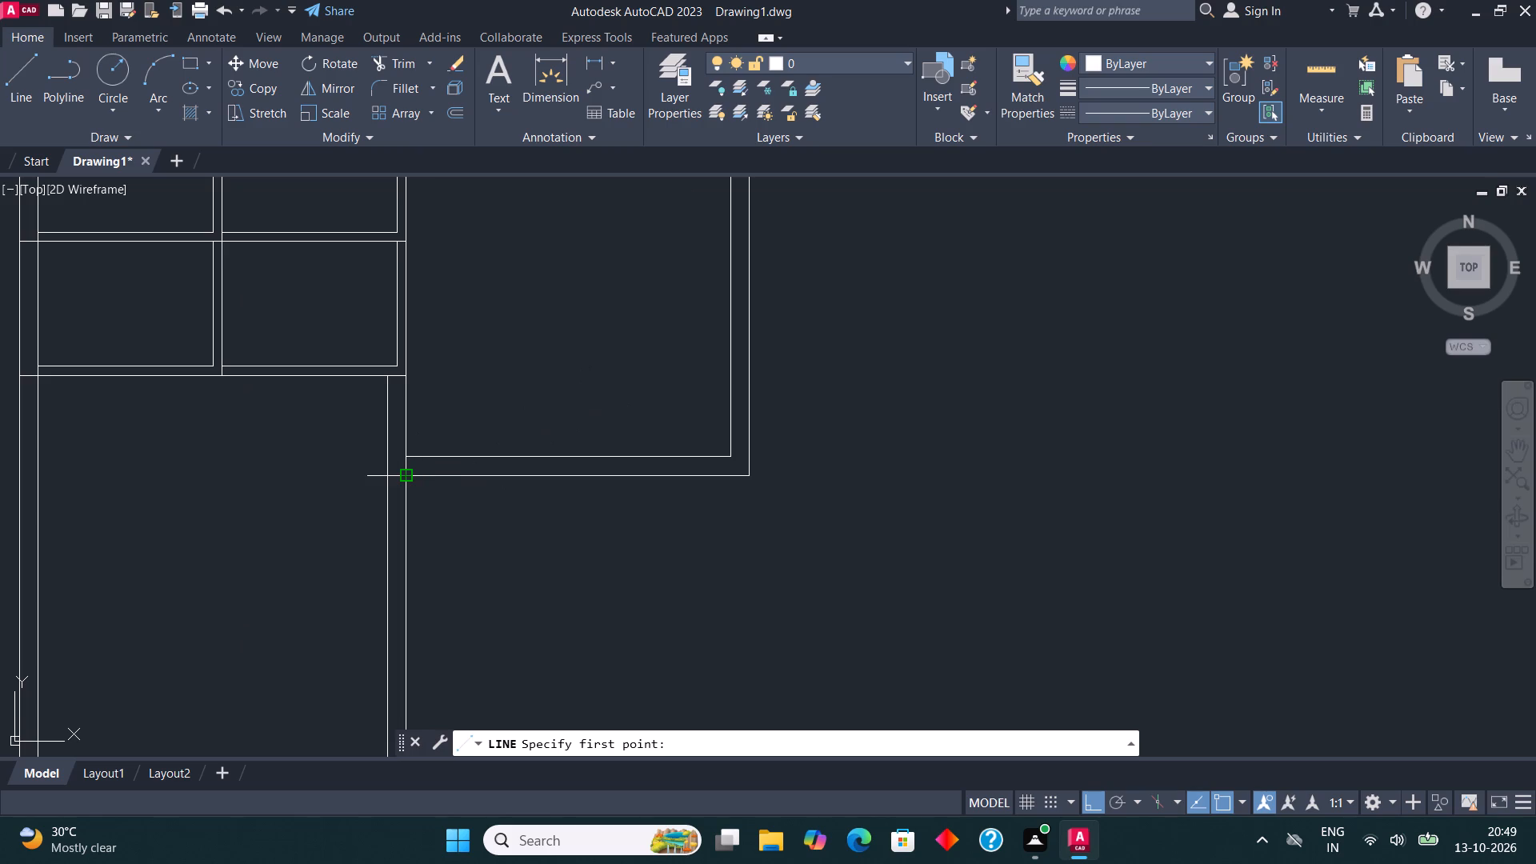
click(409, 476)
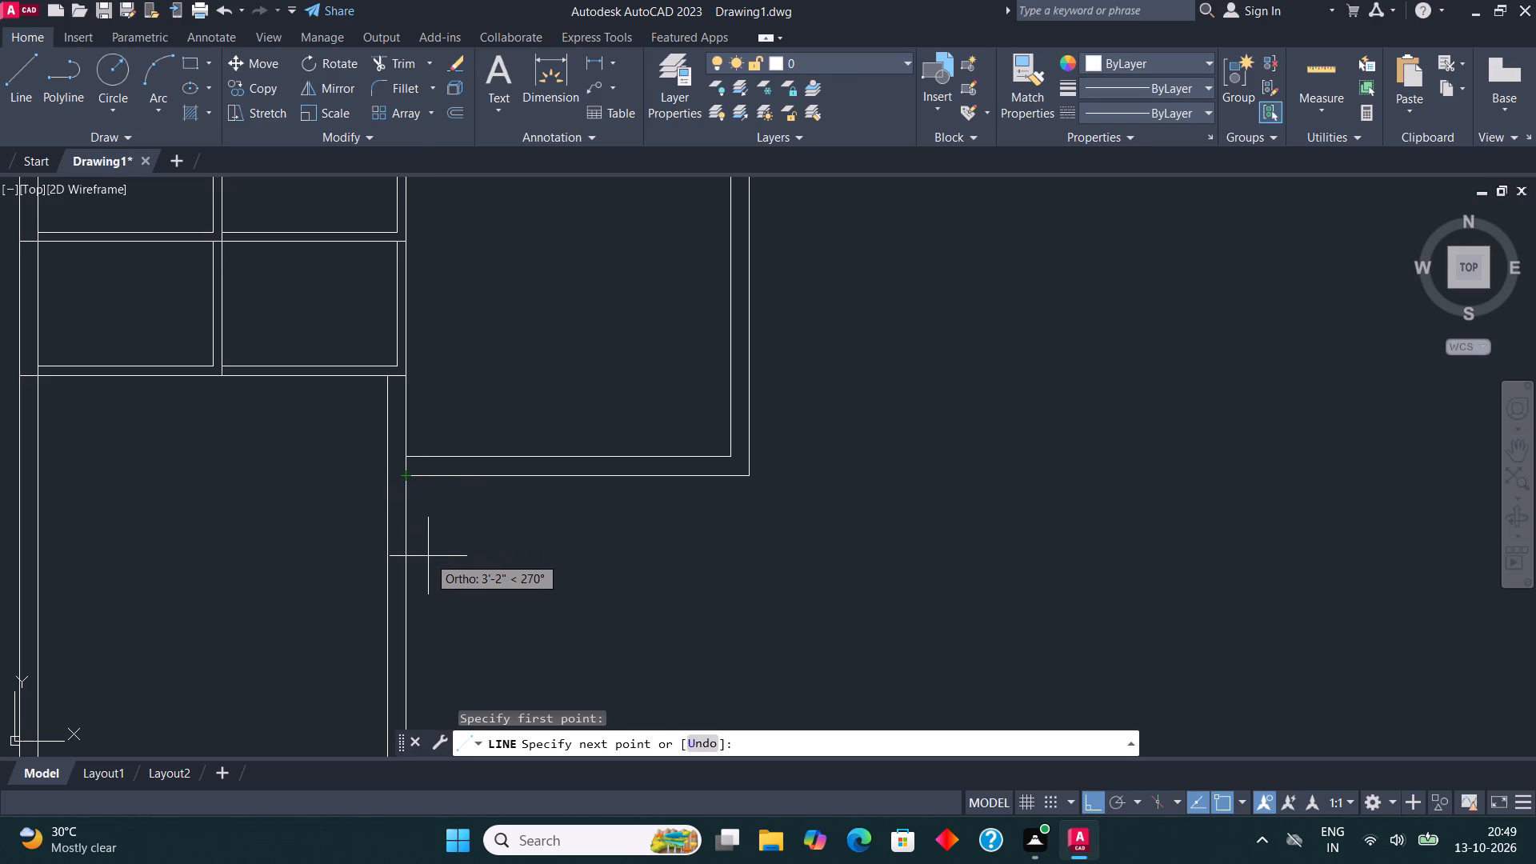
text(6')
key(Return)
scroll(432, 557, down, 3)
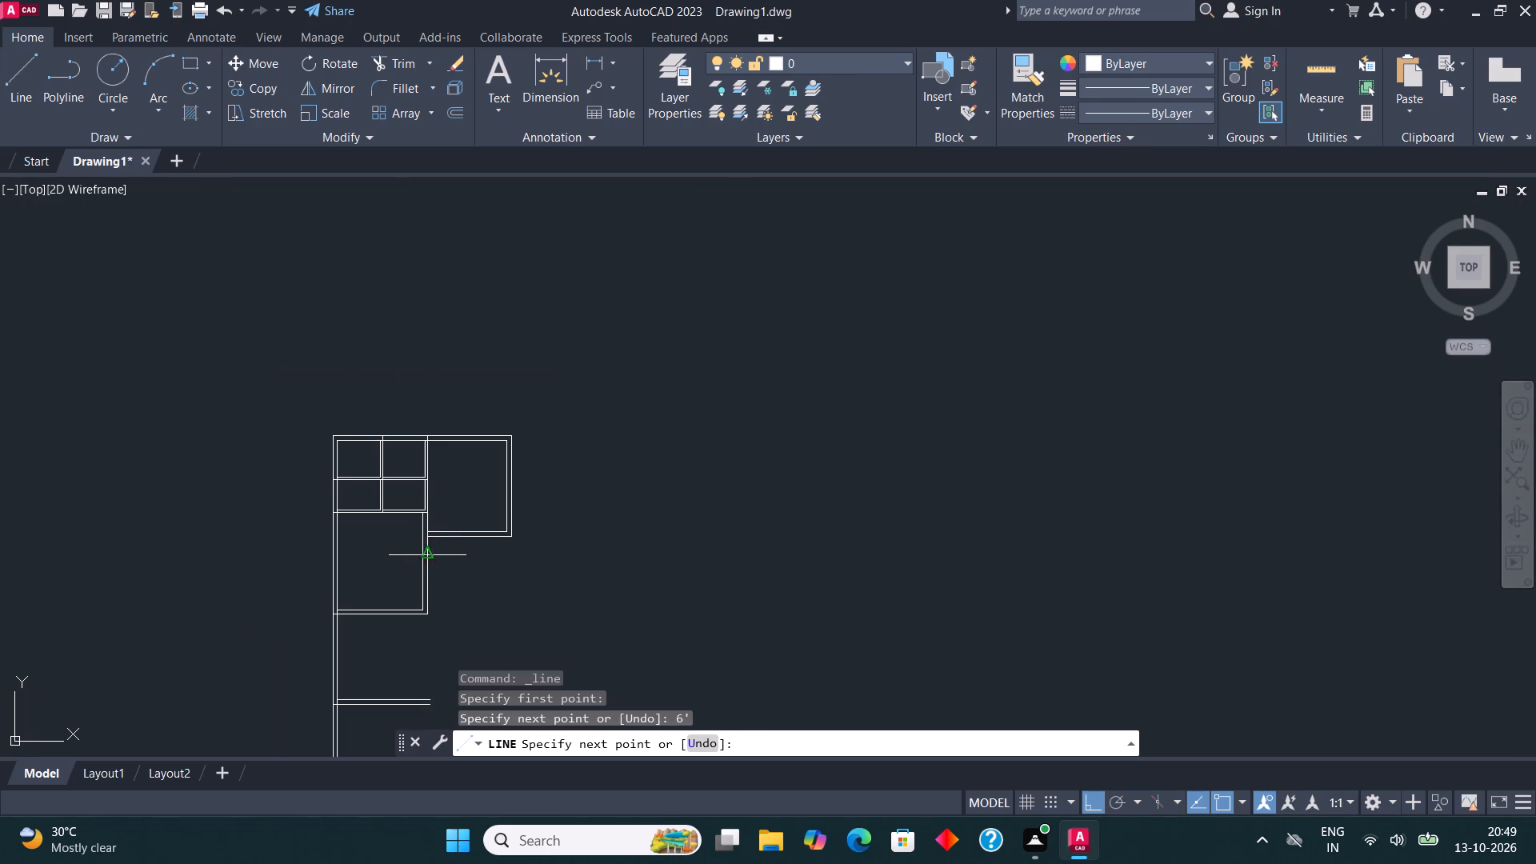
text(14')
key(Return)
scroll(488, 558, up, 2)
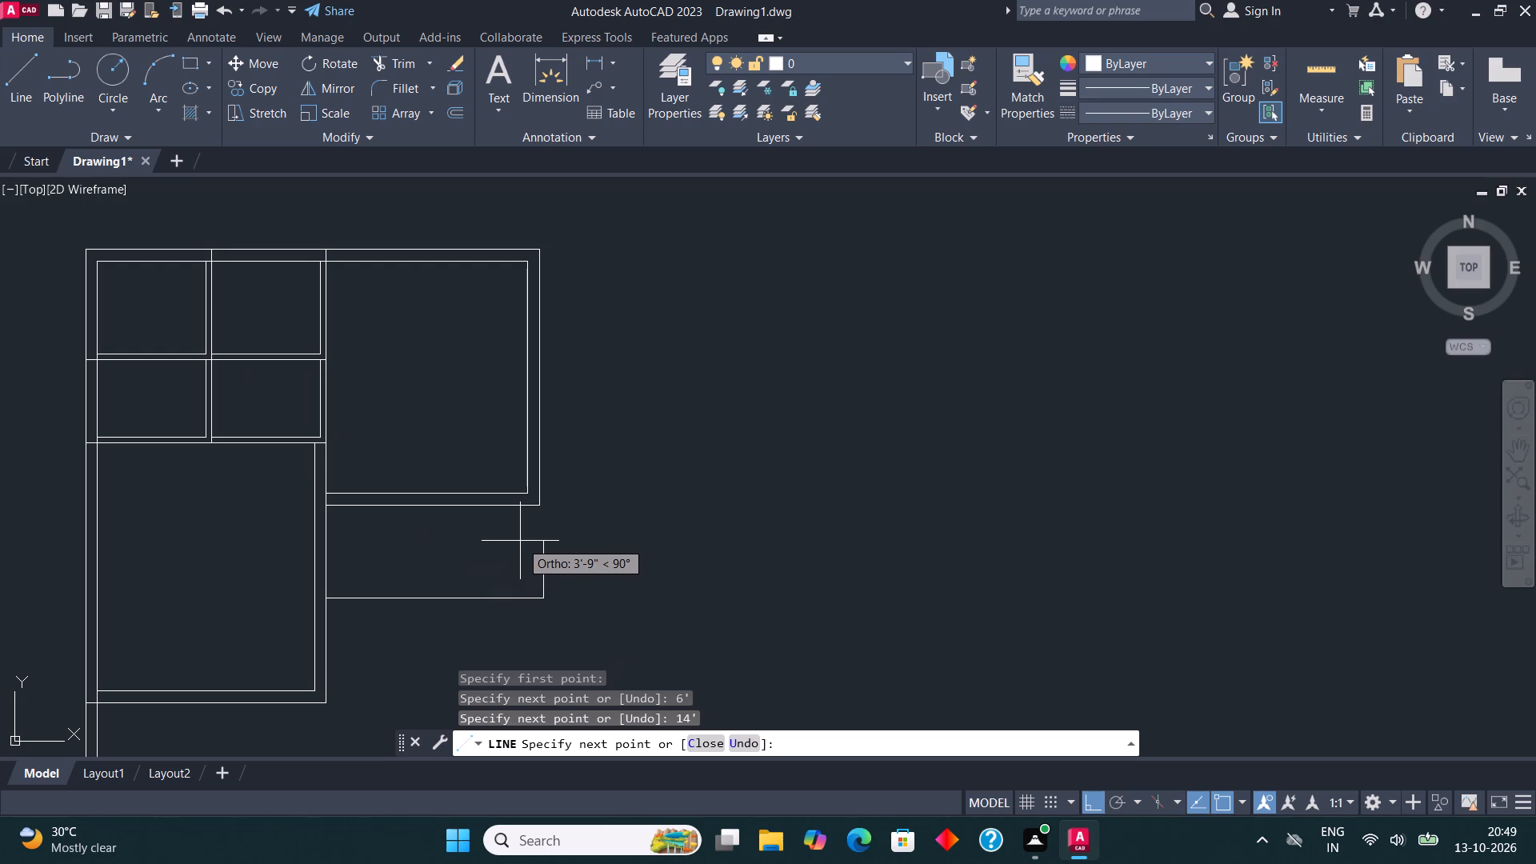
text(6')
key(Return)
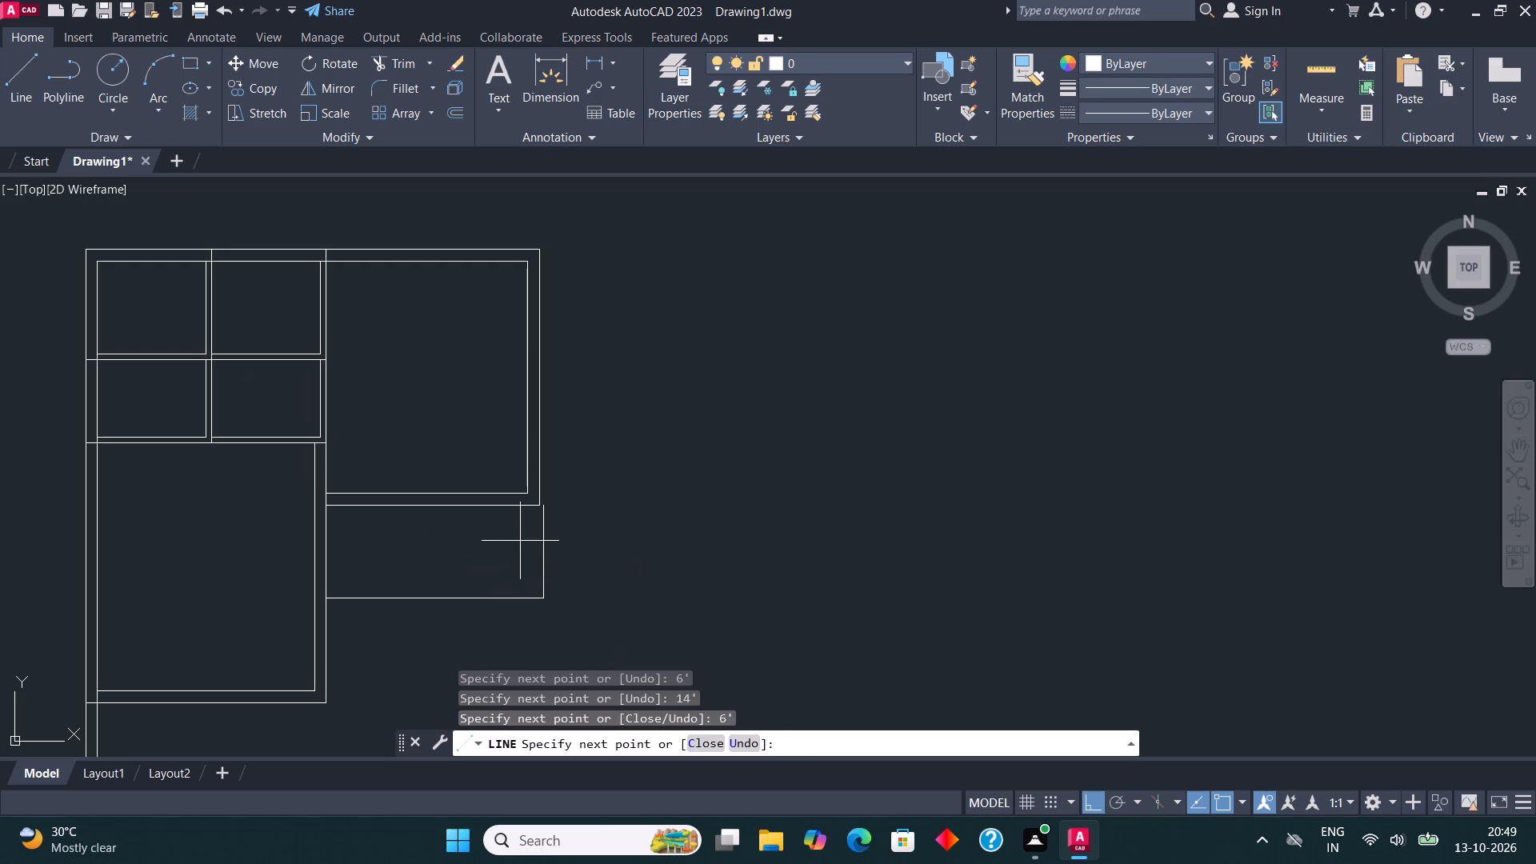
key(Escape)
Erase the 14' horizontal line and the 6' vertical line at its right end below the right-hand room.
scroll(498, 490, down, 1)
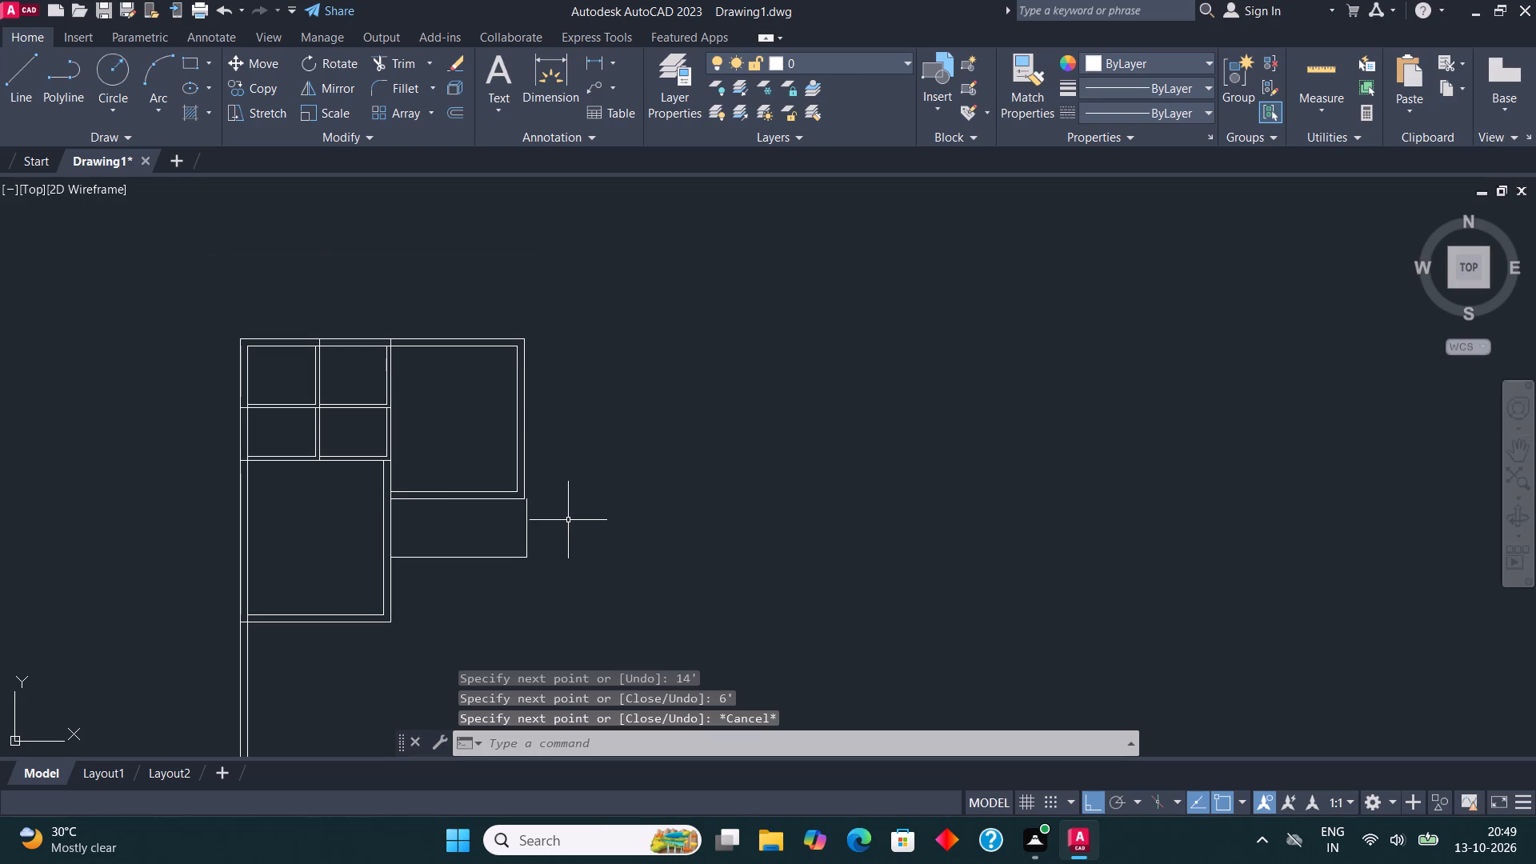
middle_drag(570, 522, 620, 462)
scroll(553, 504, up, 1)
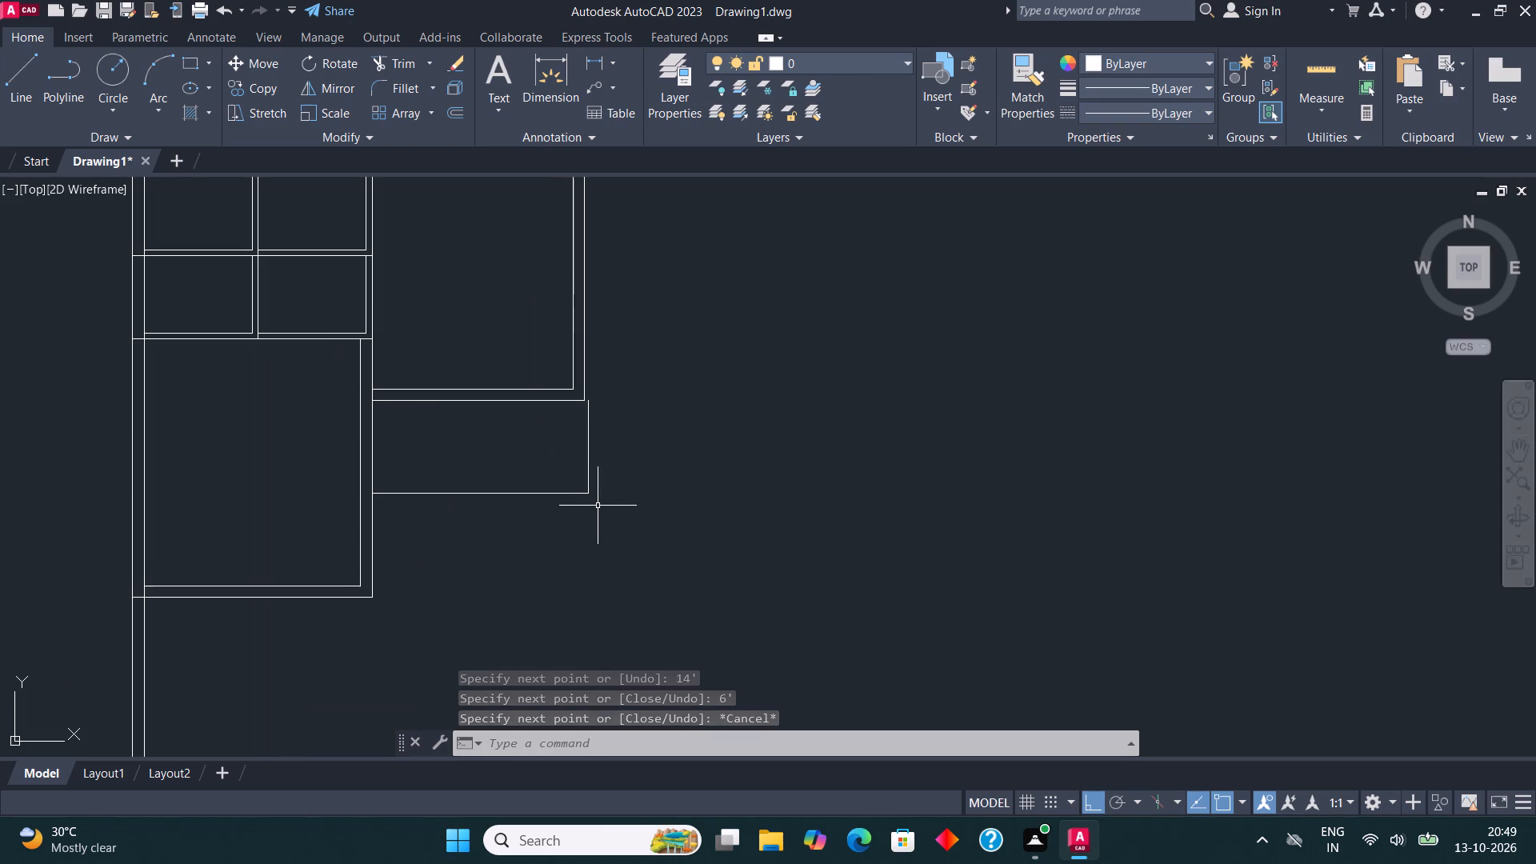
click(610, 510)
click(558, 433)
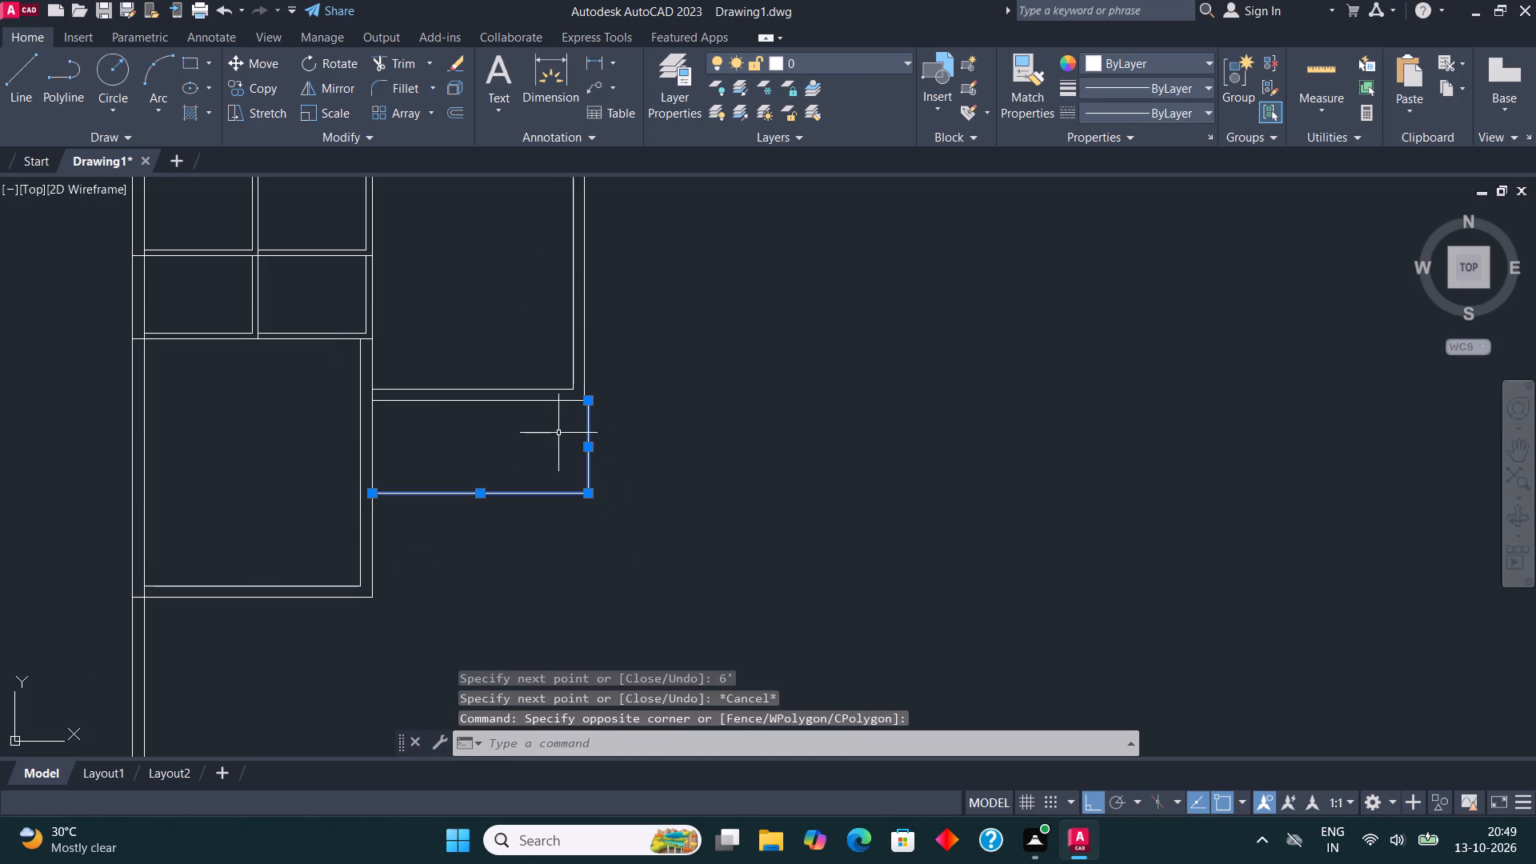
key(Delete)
Draw lines from the right-hand room's inner bottom-right corner across the bottom wall, 6' down and 14' left.
click(25, 74)
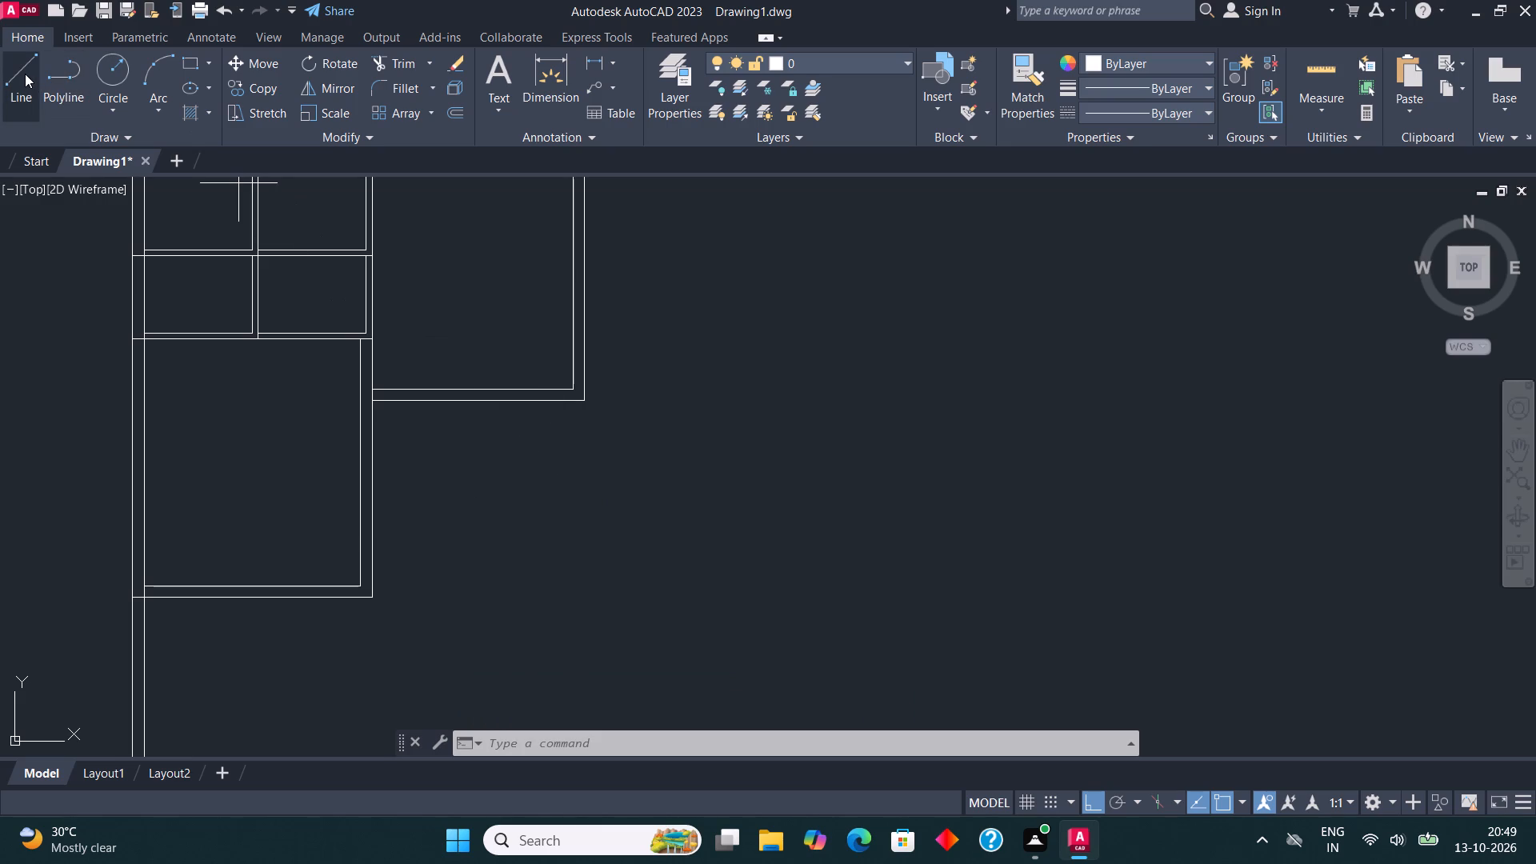
click(574, 393)
click(574, 402)
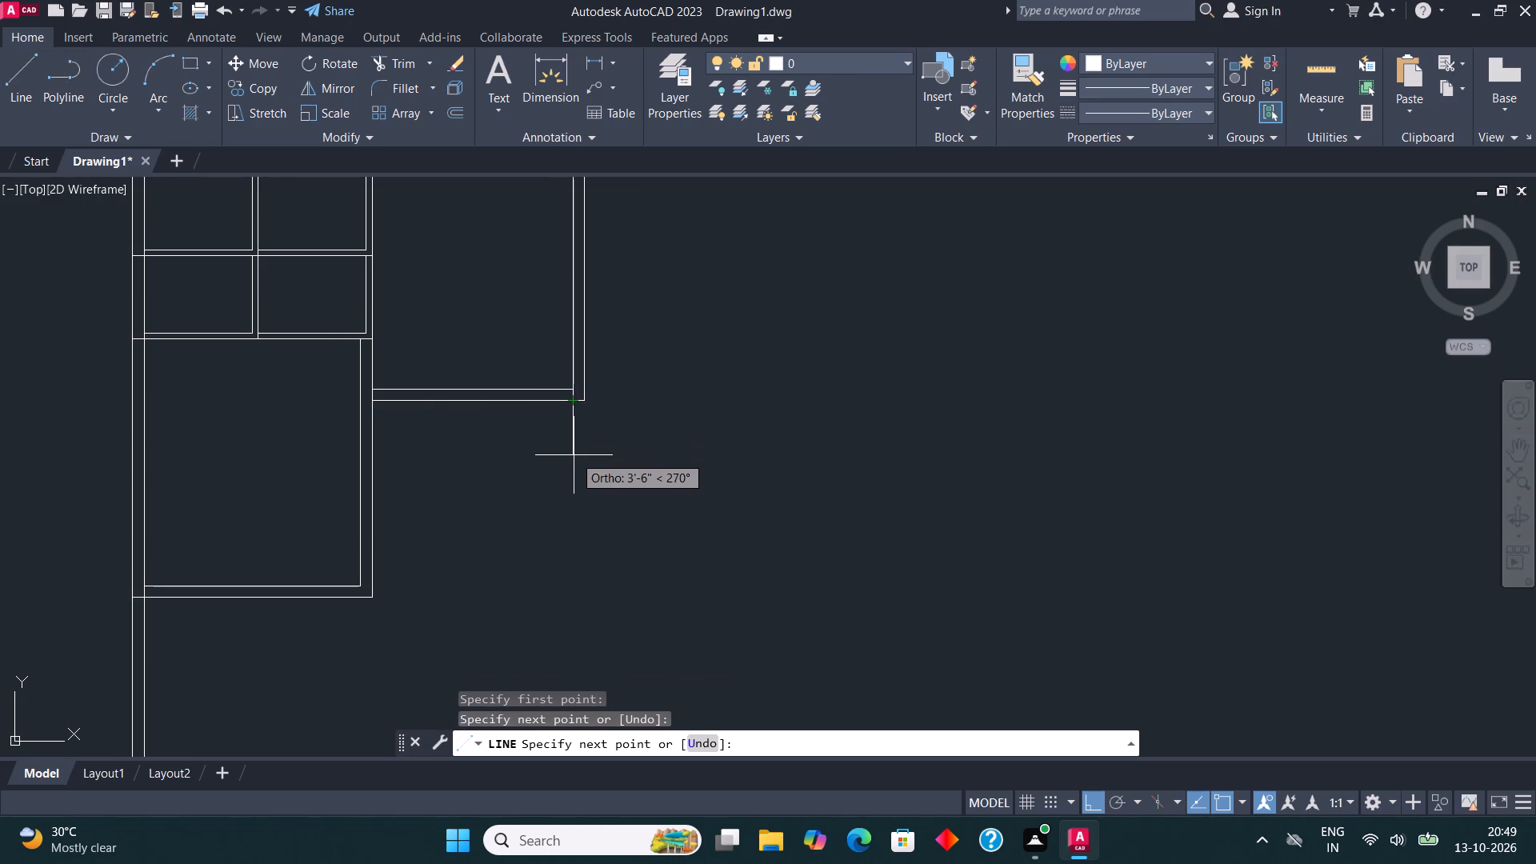
text(6')
key(Return)
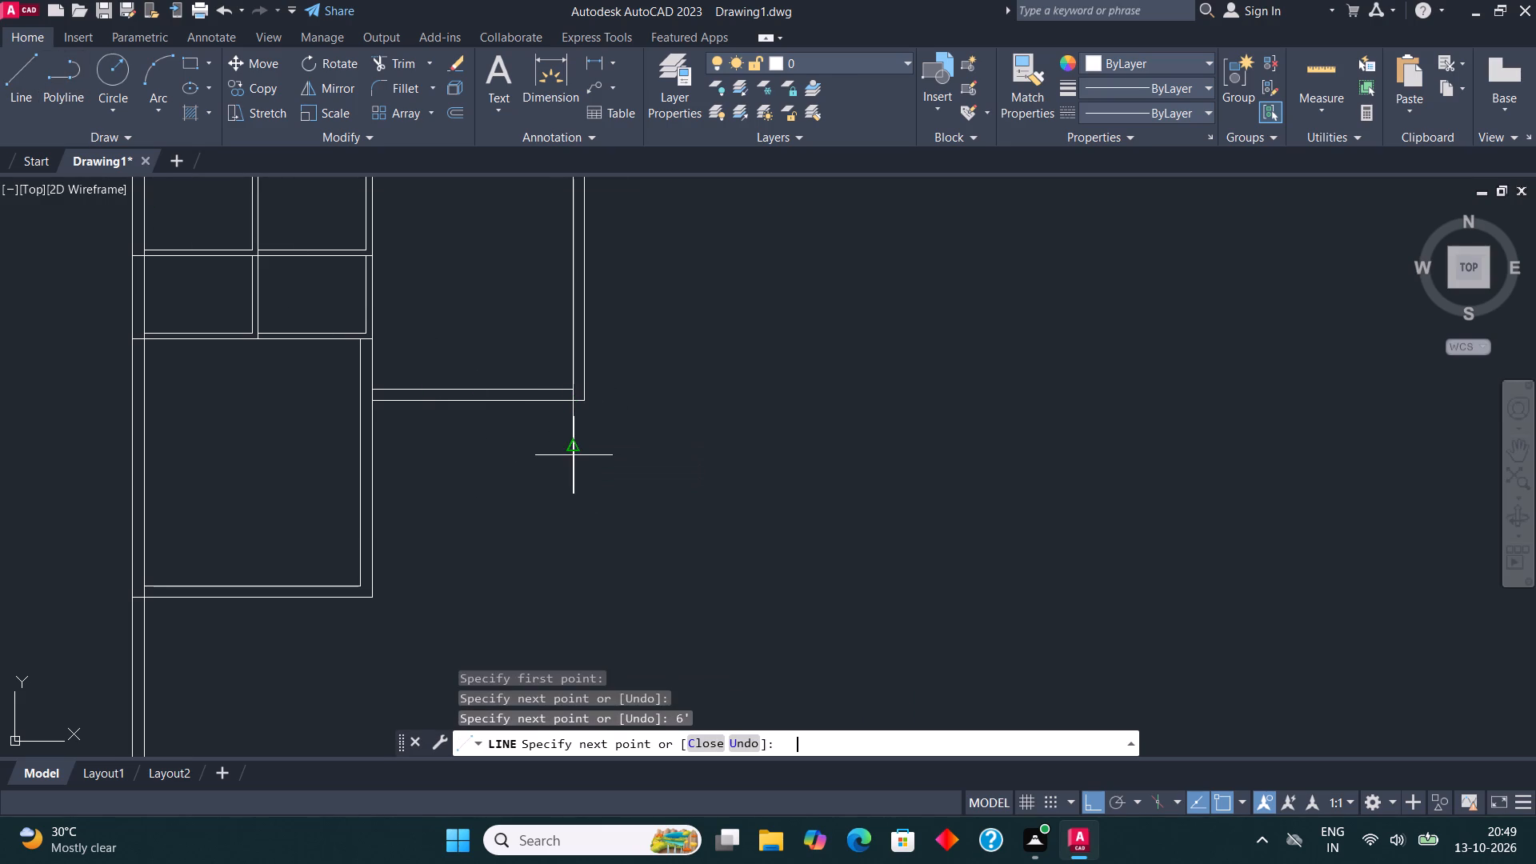
text(14')
key(Return)
key(Escape)
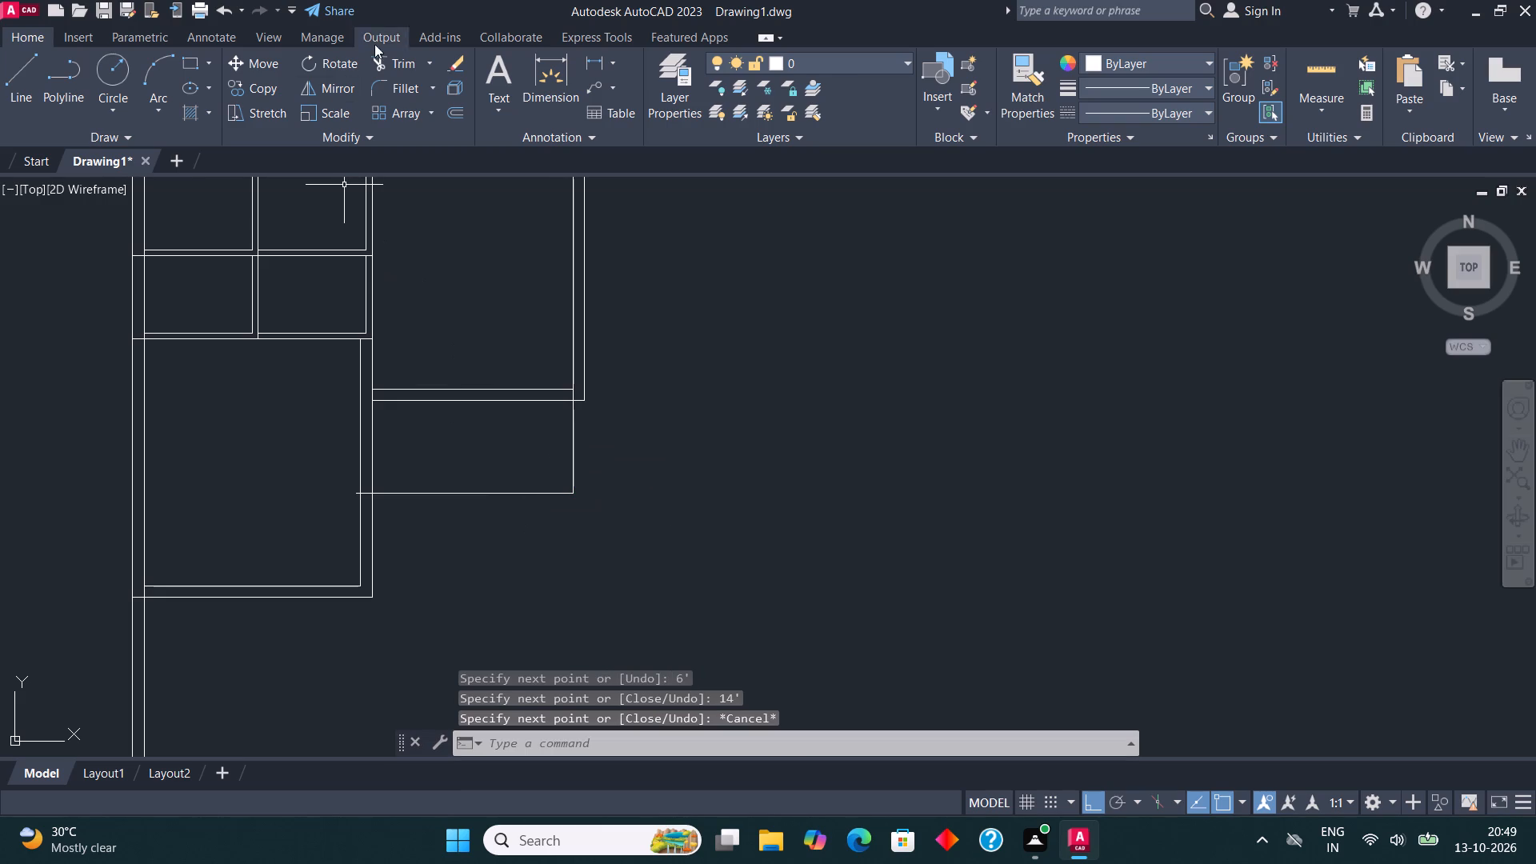
Trim the 14' line's overshoot past the left column's wall, below the right-hand room.
click(404, 66)
scroll(379, 479, up, 2)
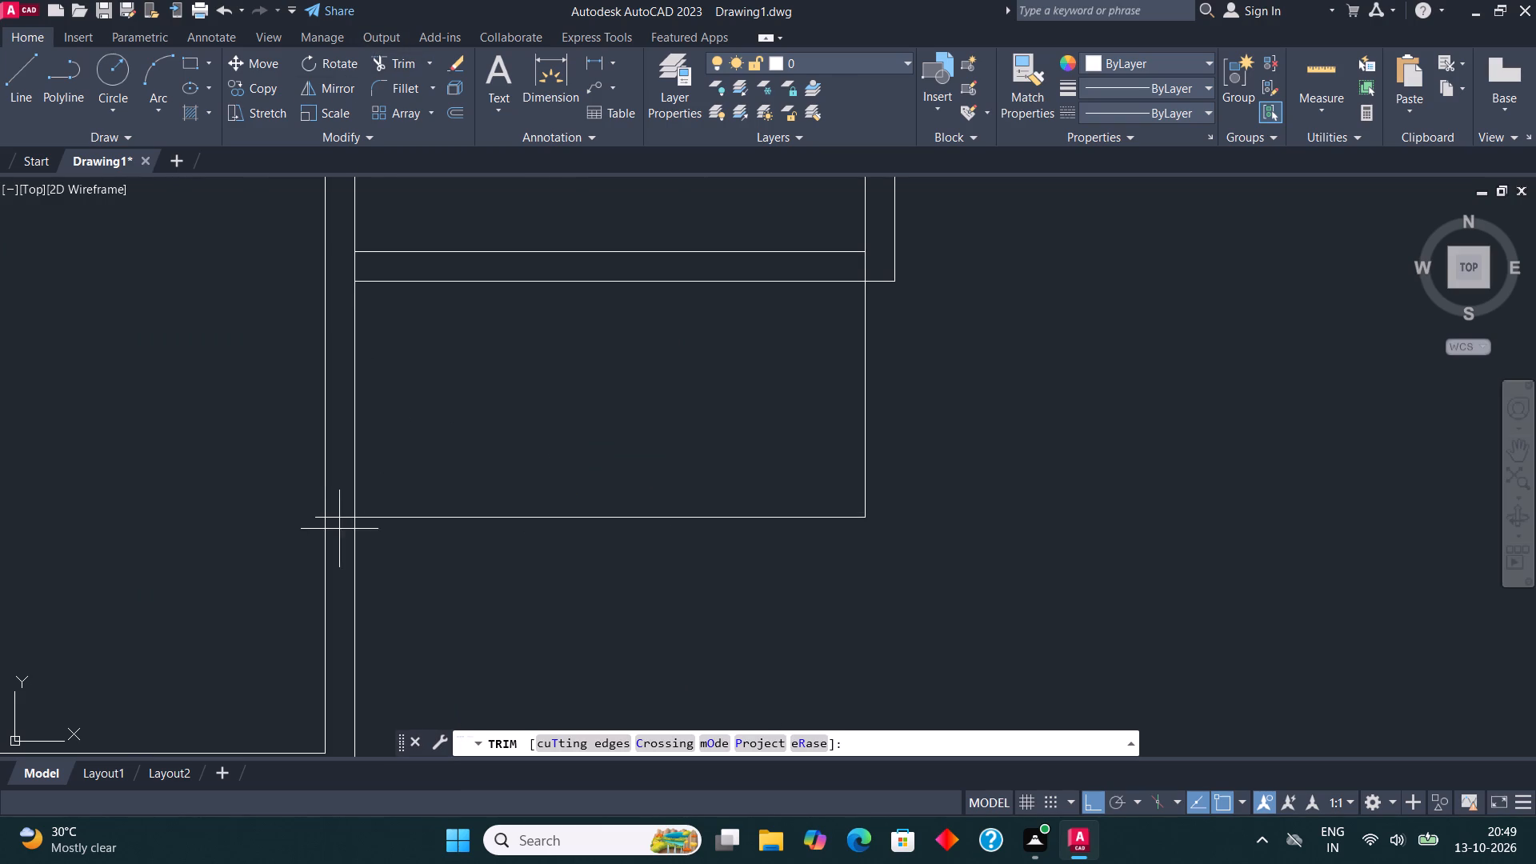
click(339, 529)
click(338, 499)
click(314, 520)
key(Escape)
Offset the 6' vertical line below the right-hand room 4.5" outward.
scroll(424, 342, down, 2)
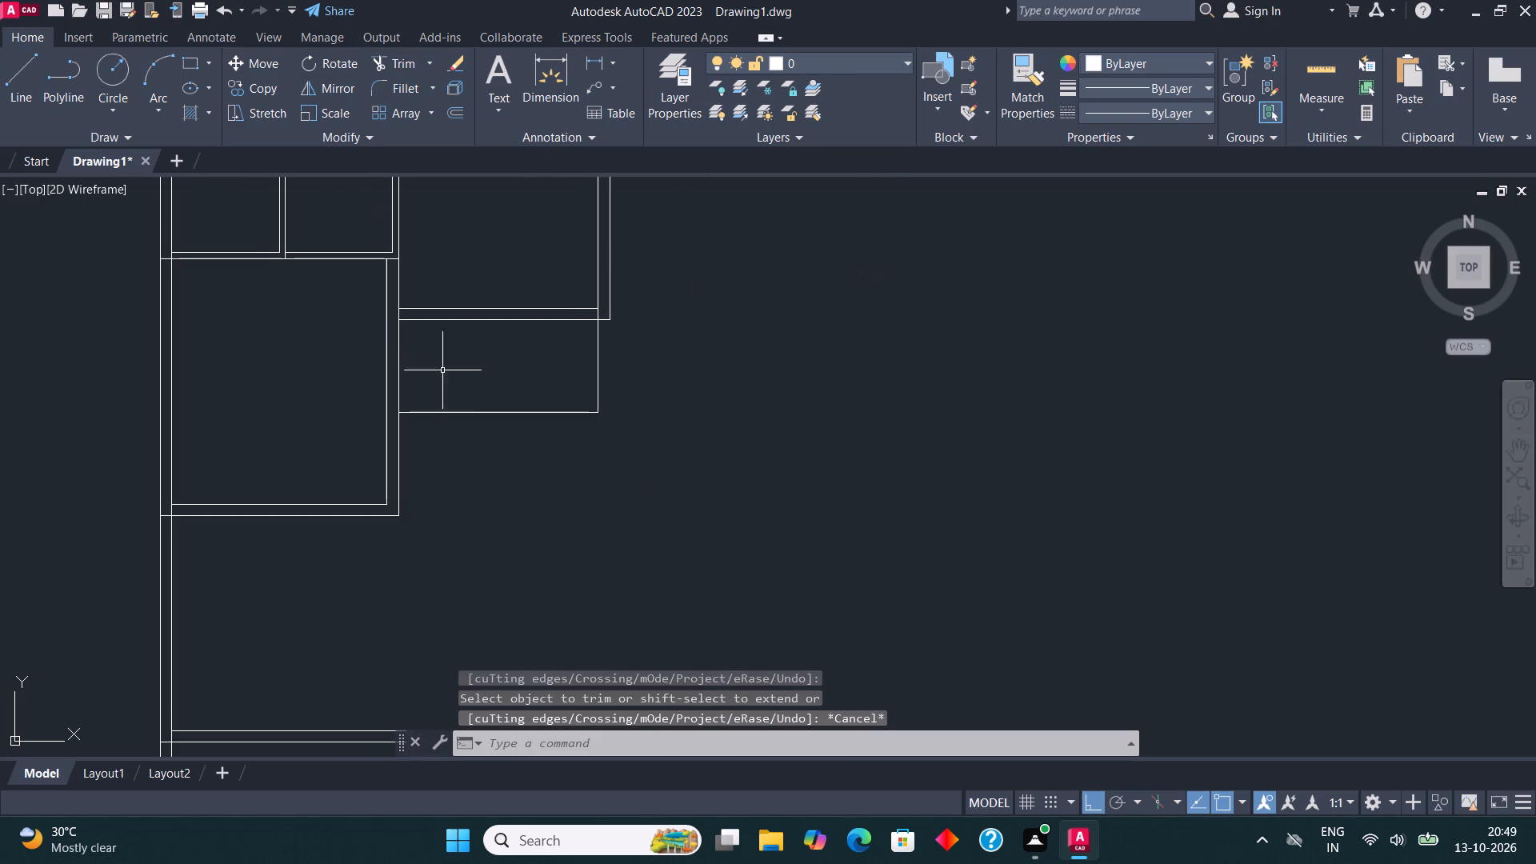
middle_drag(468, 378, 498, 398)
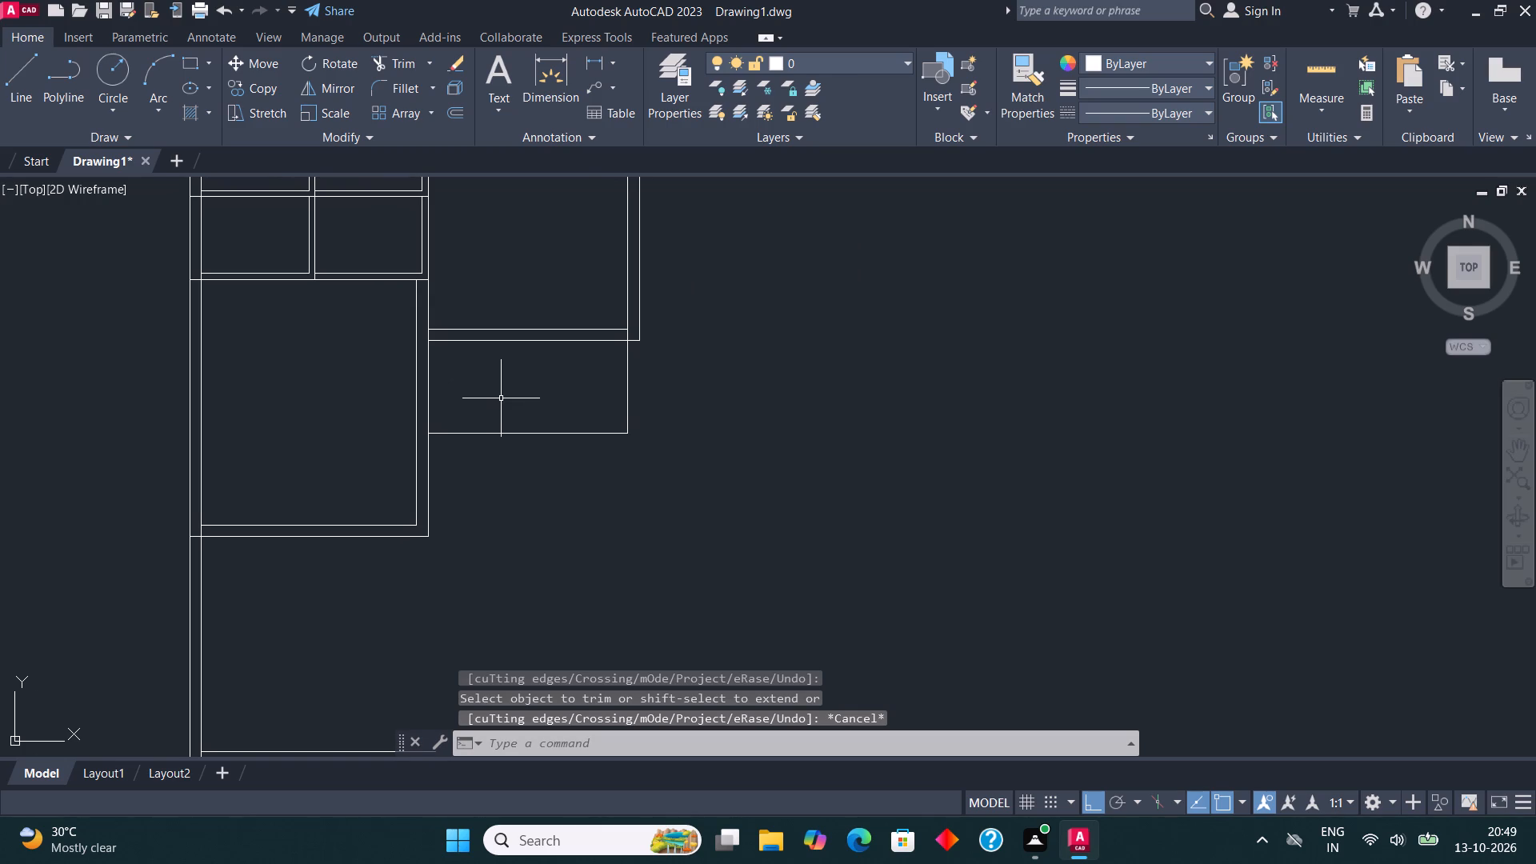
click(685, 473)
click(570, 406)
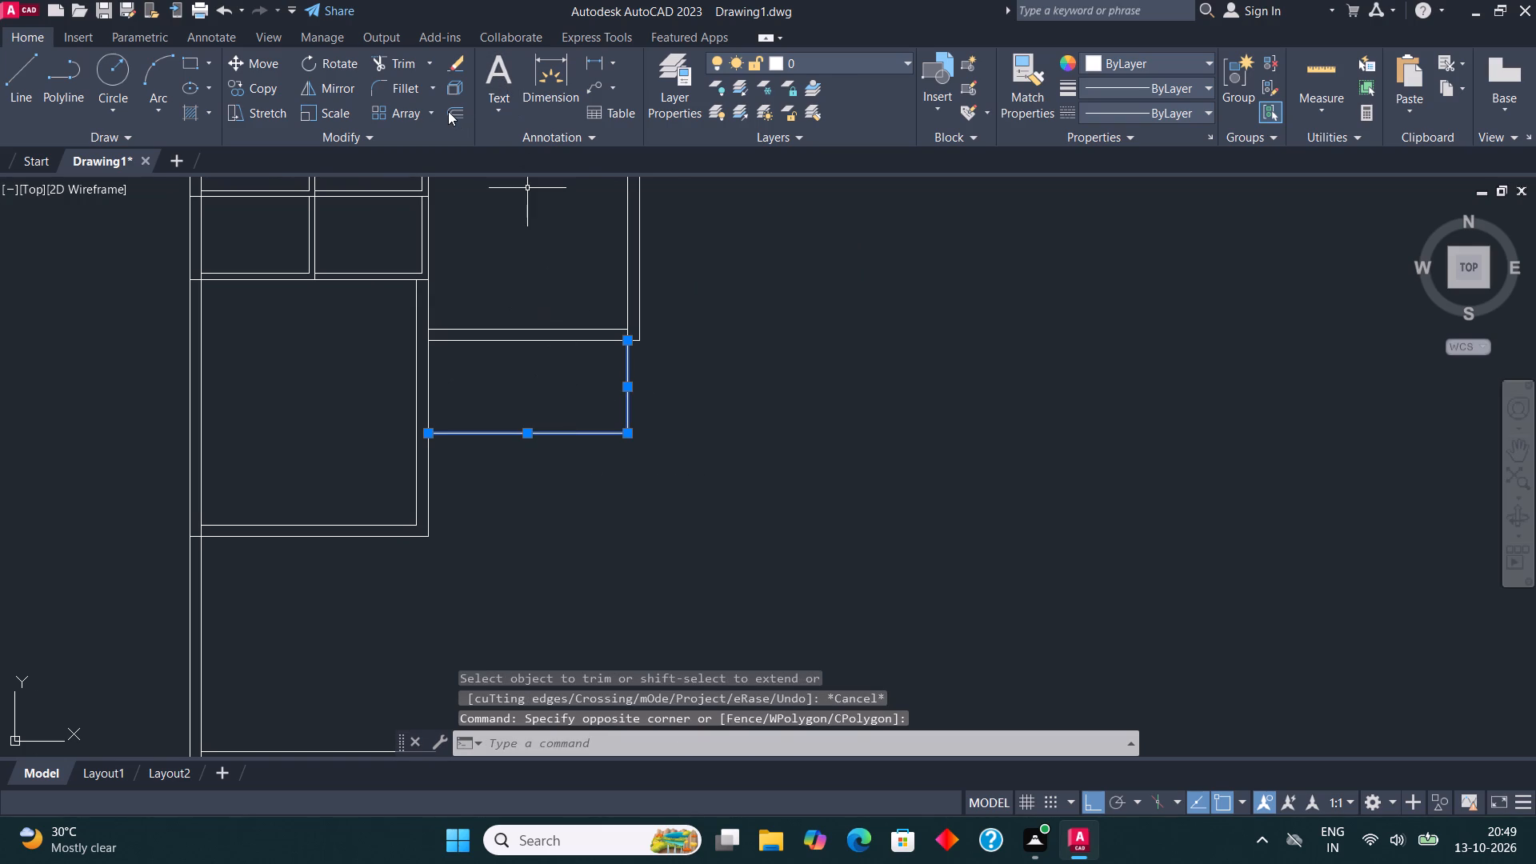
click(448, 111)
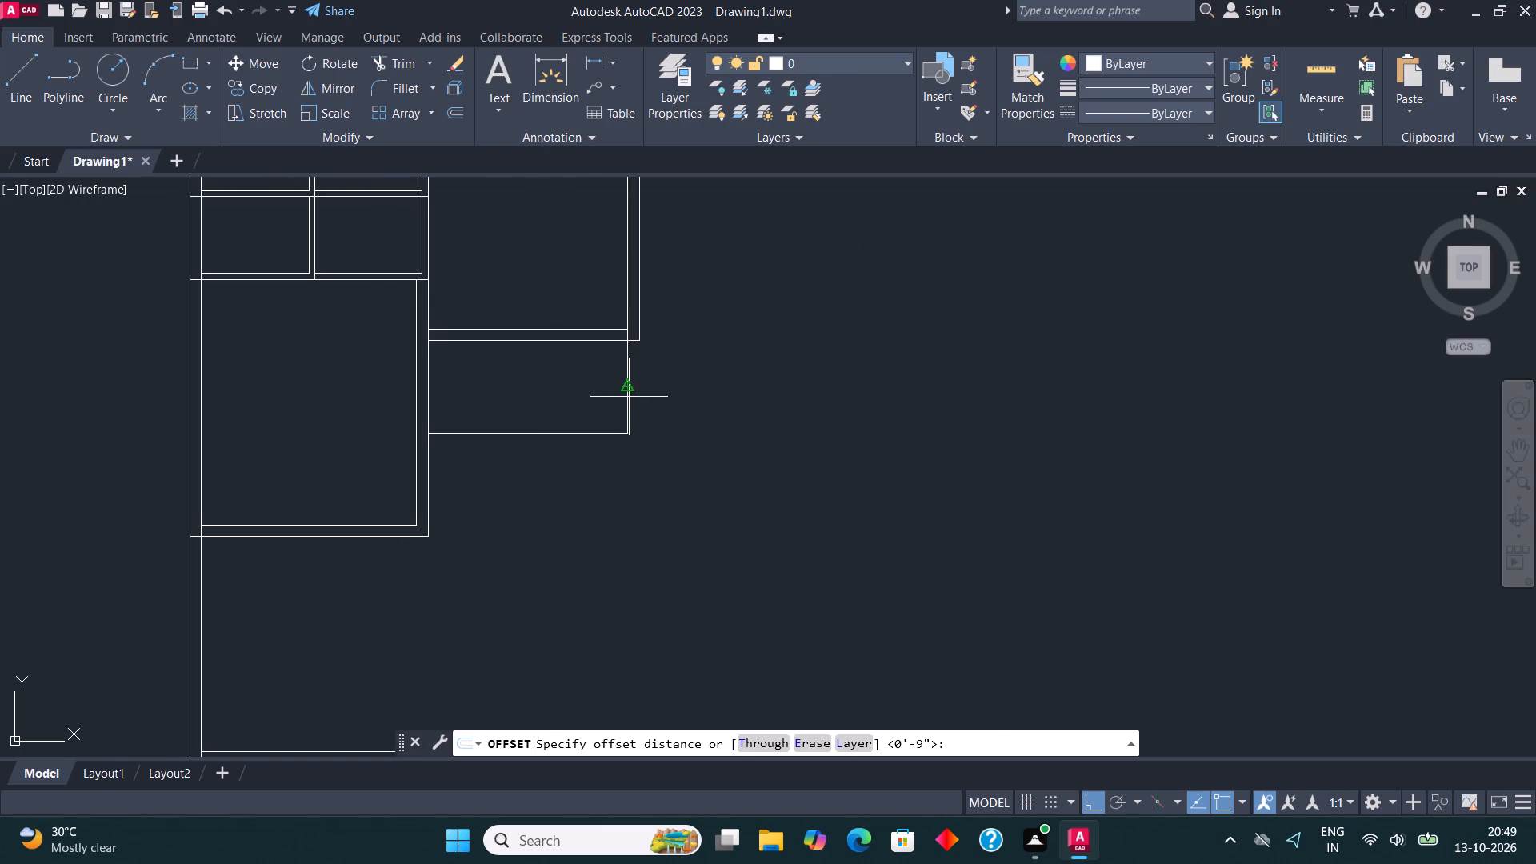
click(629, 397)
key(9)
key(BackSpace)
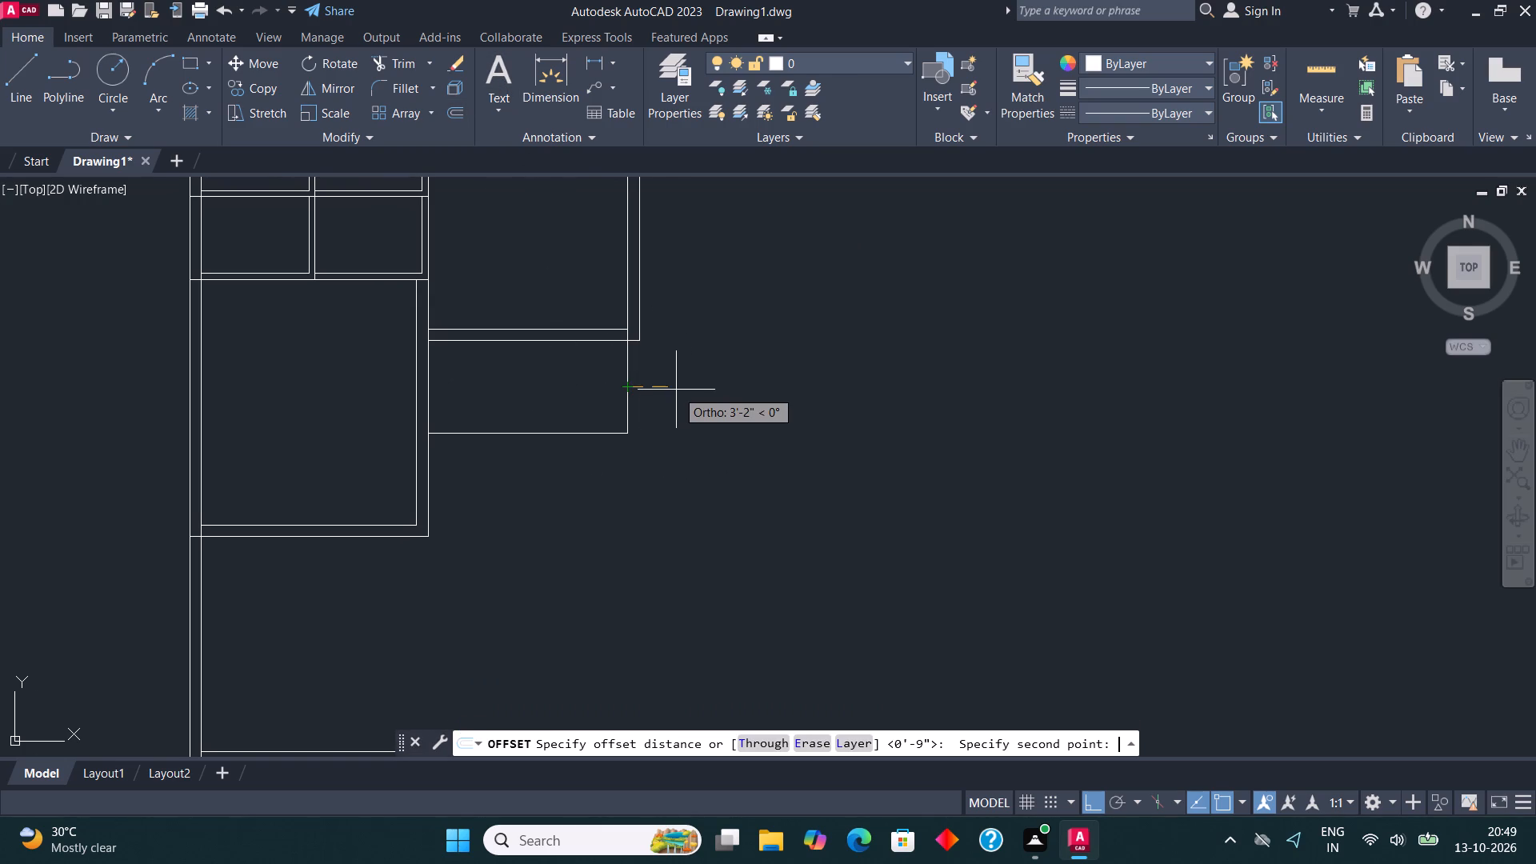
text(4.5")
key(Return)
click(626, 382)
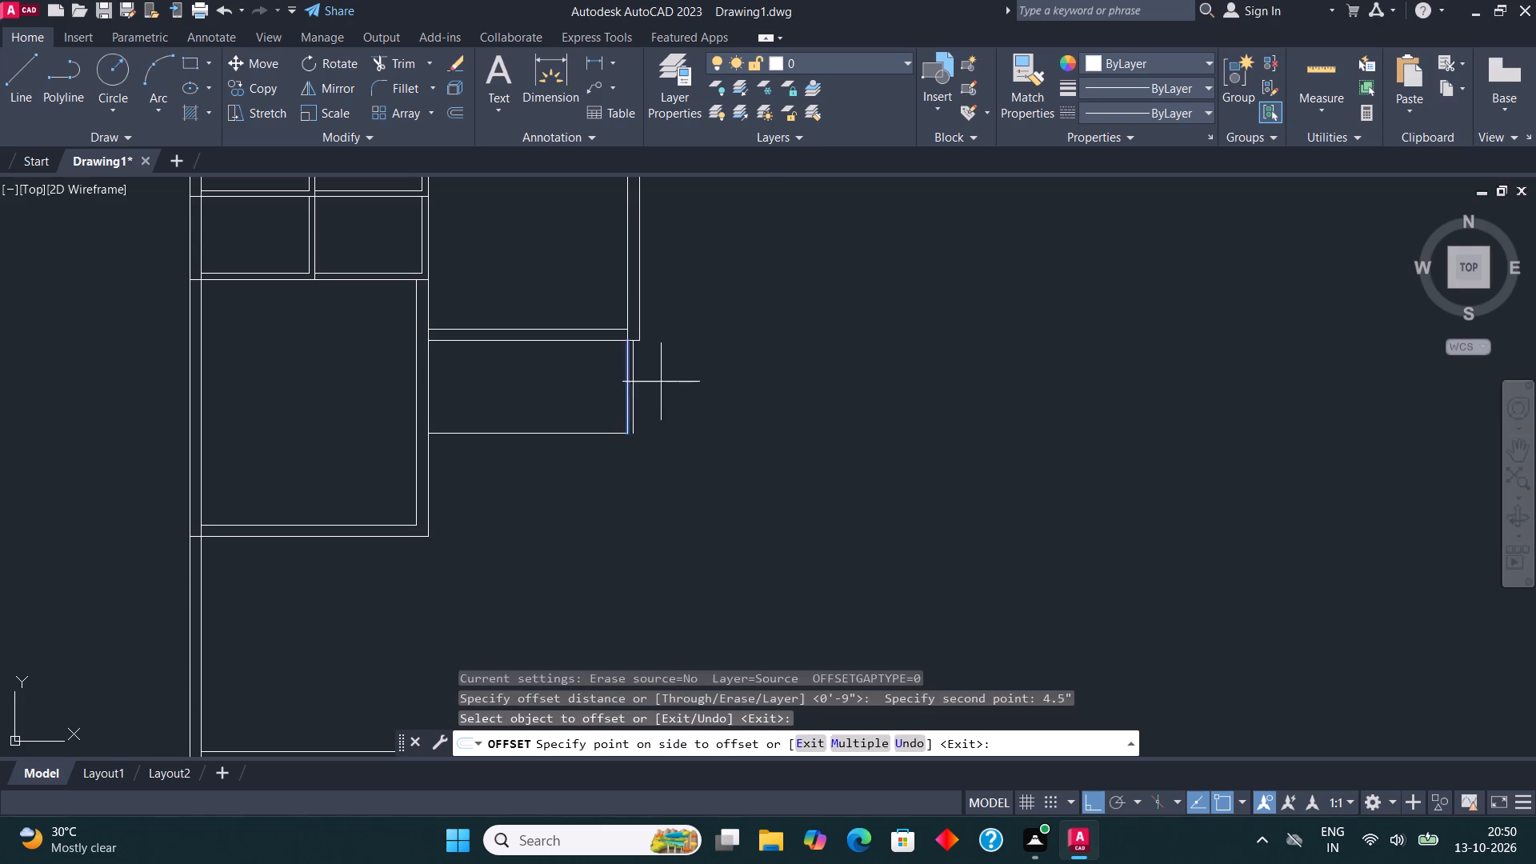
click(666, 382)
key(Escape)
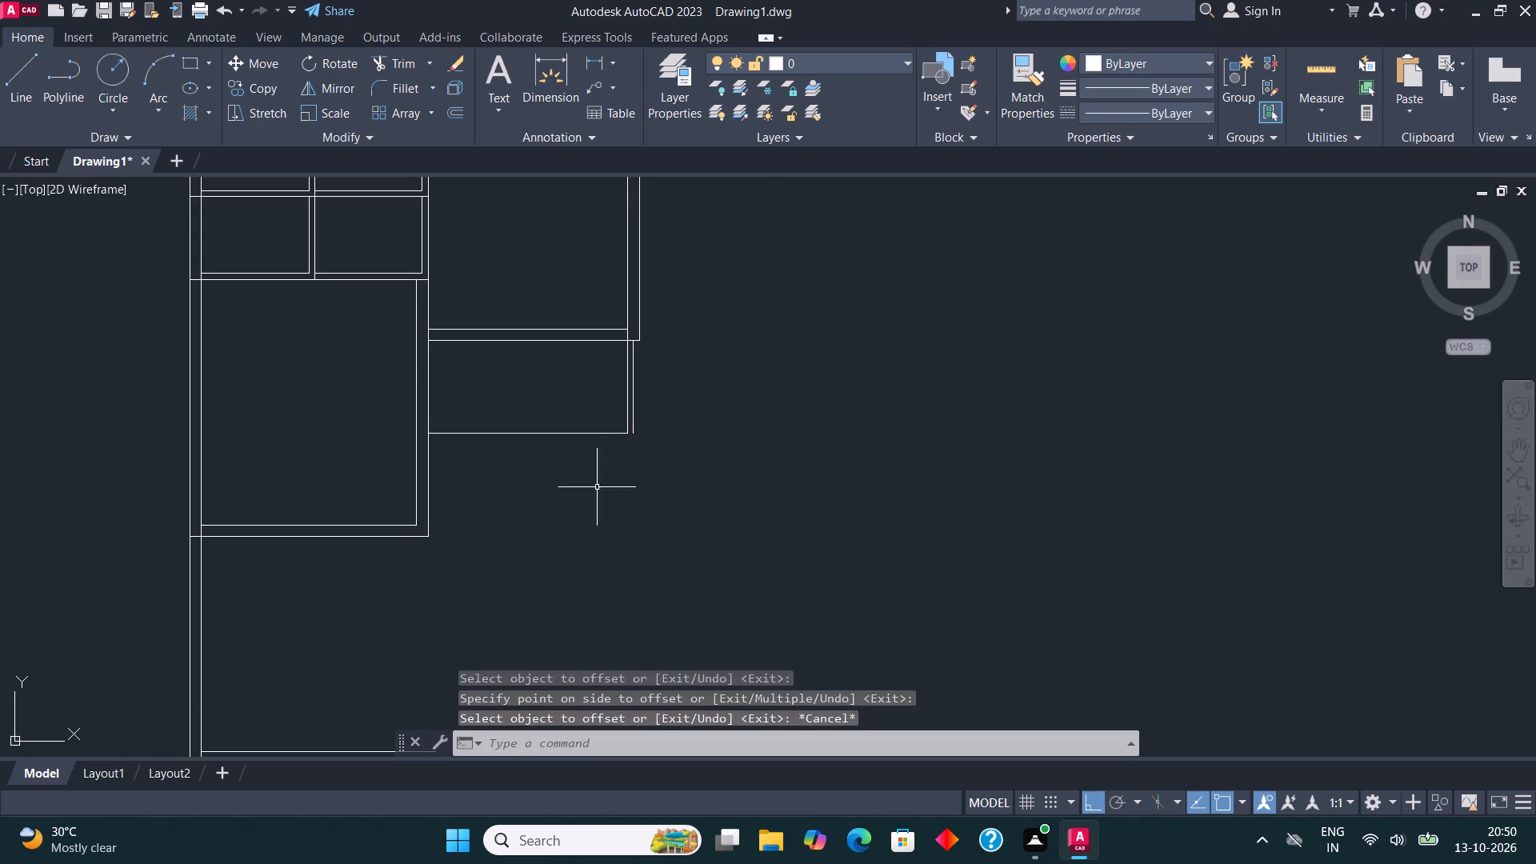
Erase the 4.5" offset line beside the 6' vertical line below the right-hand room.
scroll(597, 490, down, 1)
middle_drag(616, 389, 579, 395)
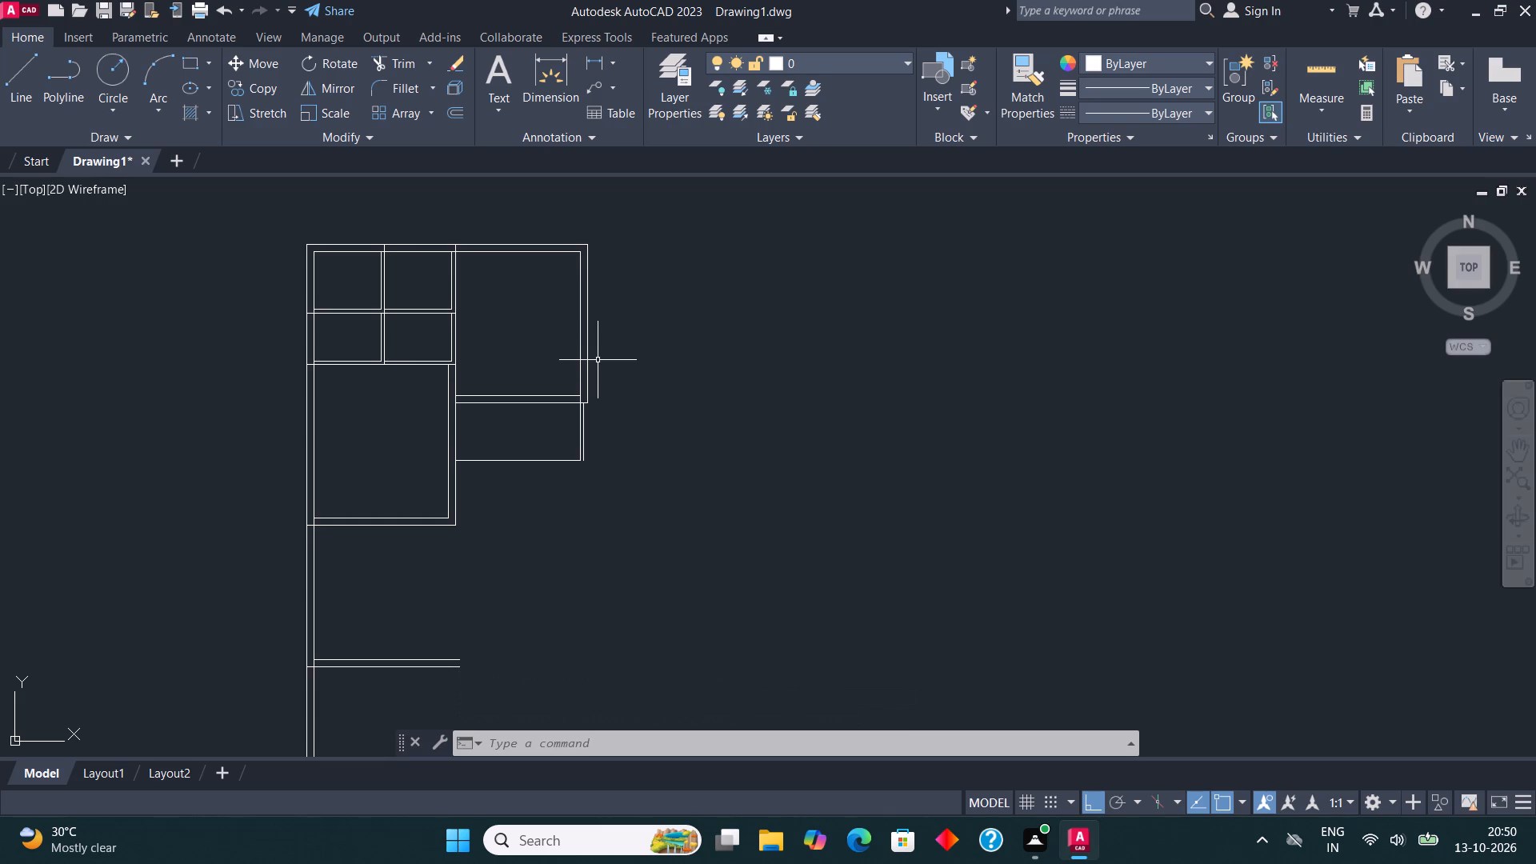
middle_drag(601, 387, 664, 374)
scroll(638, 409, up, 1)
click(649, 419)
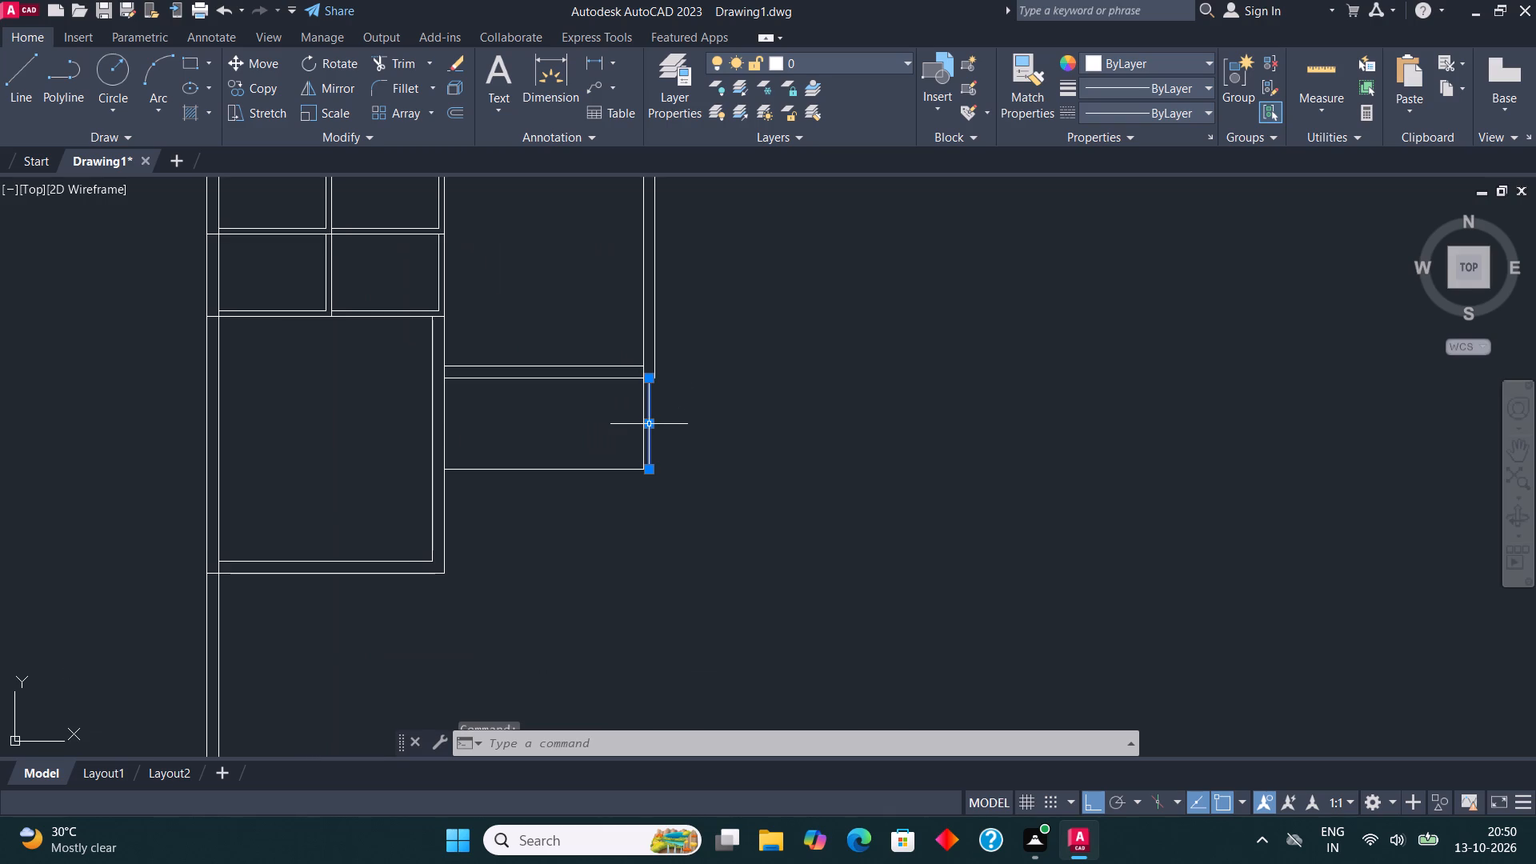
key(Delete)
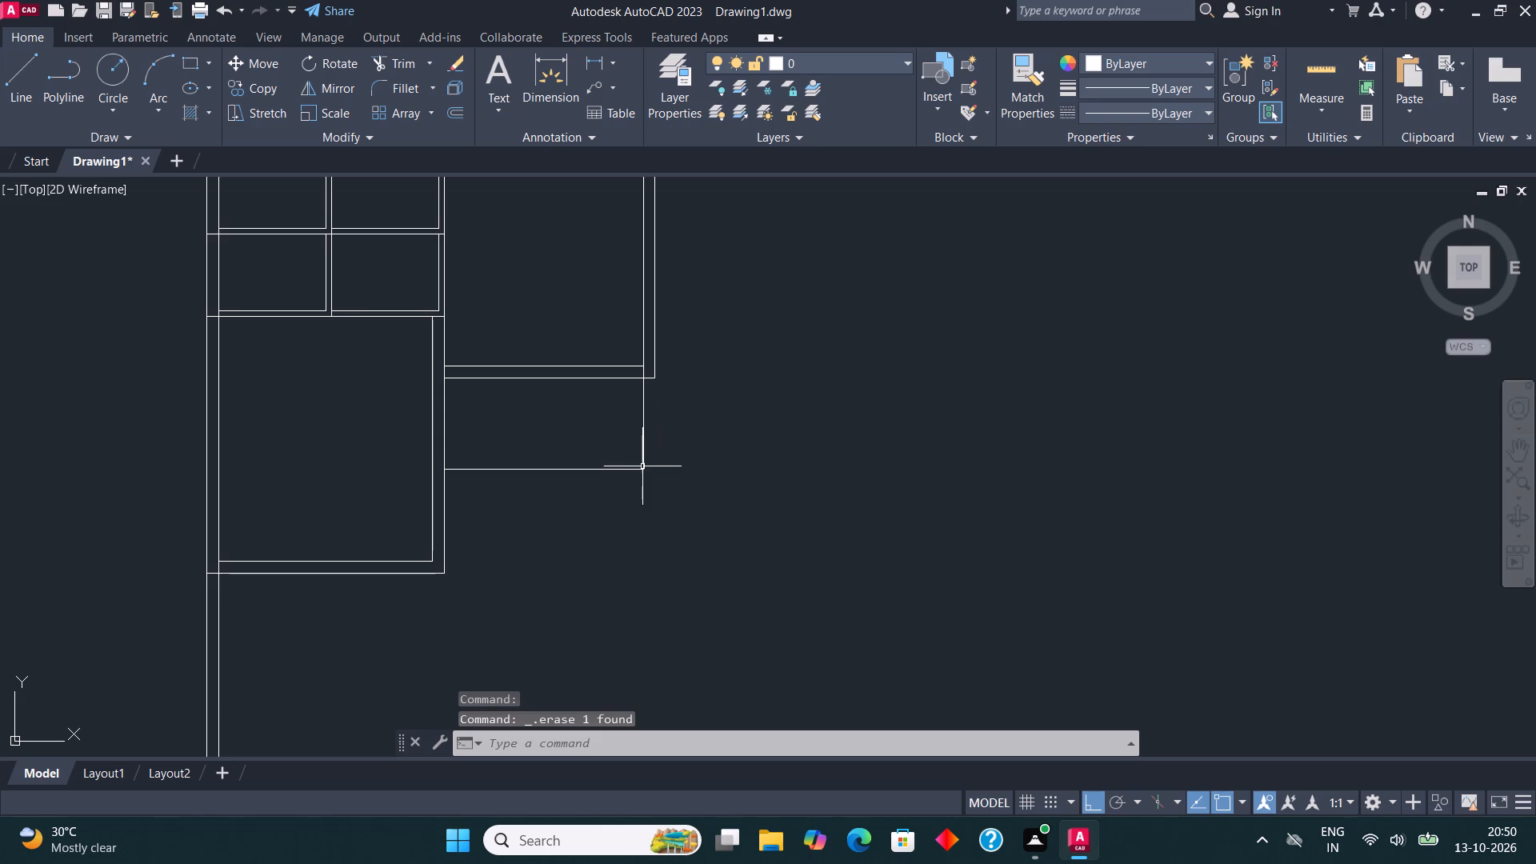
Offset the right and bottom lines of the 6'-deep space below the right-hand room 9" outward.
click(665, 492)
click(559, 408)
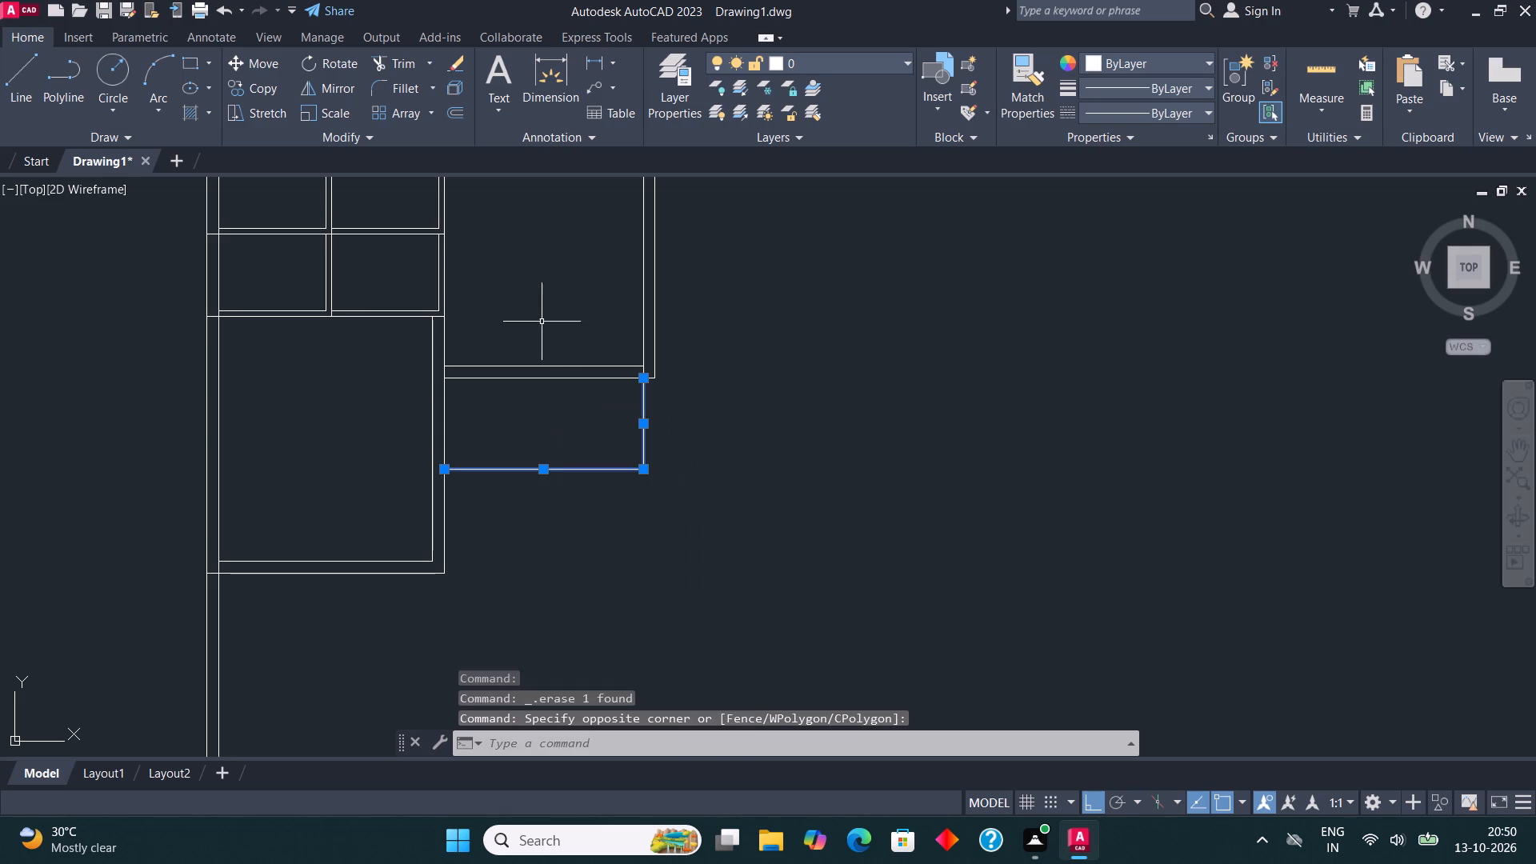
click(458, 113)
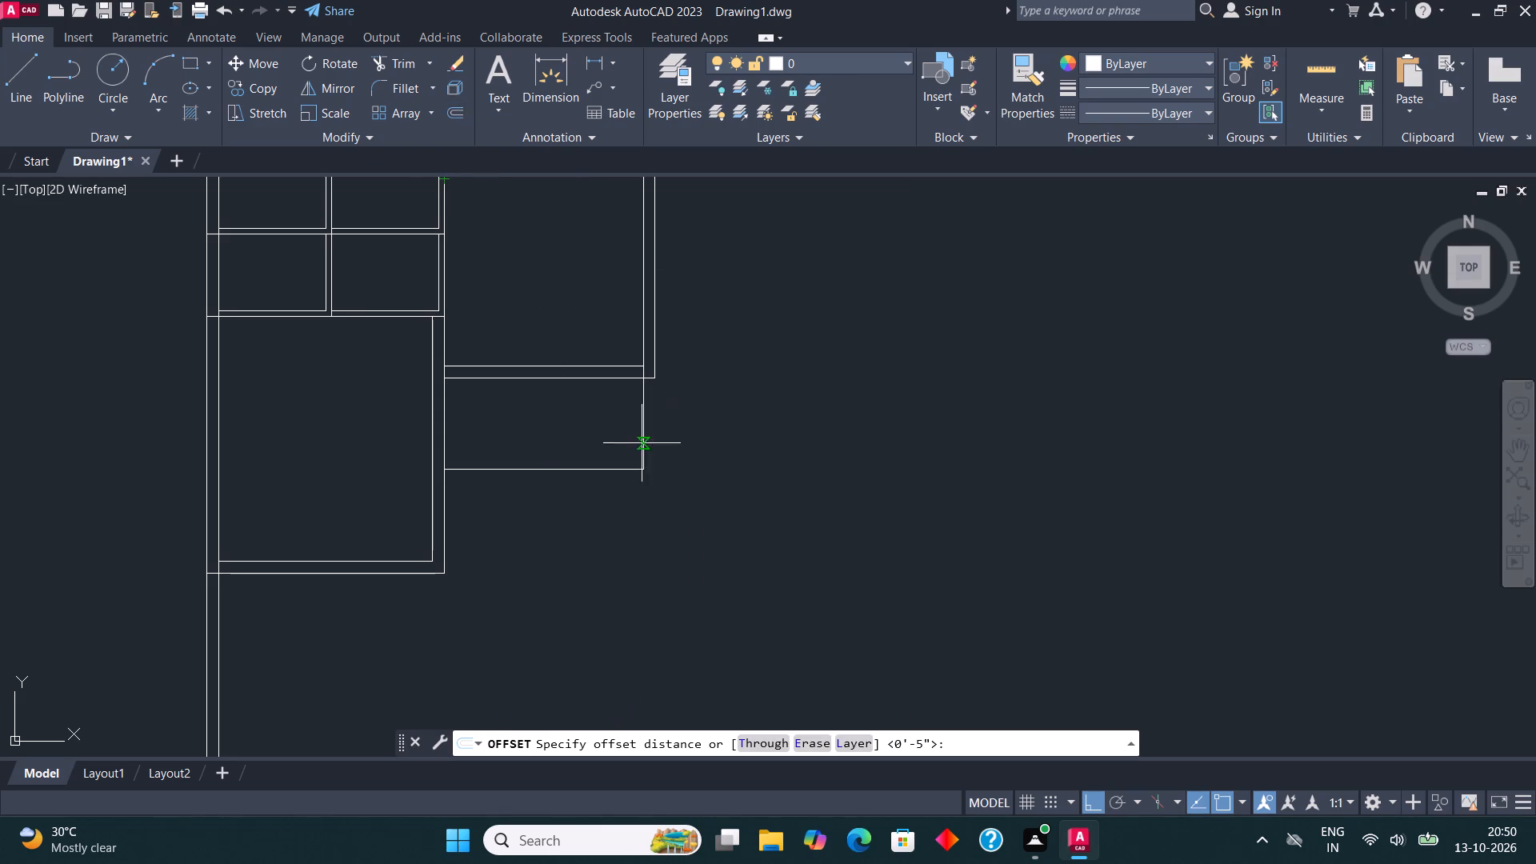
click(643, 422)
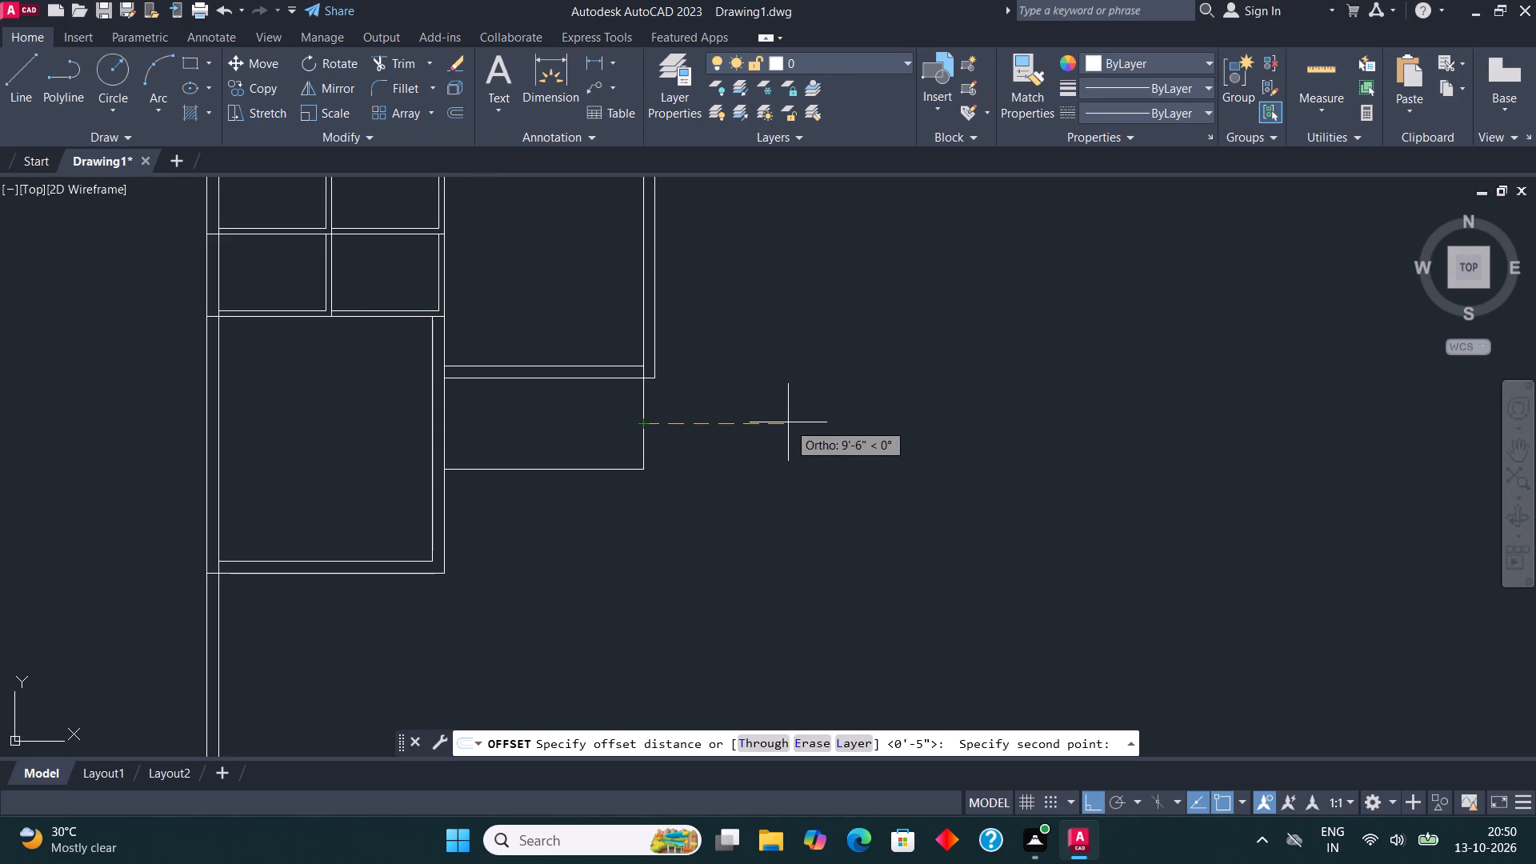
text(9")
key(Return)
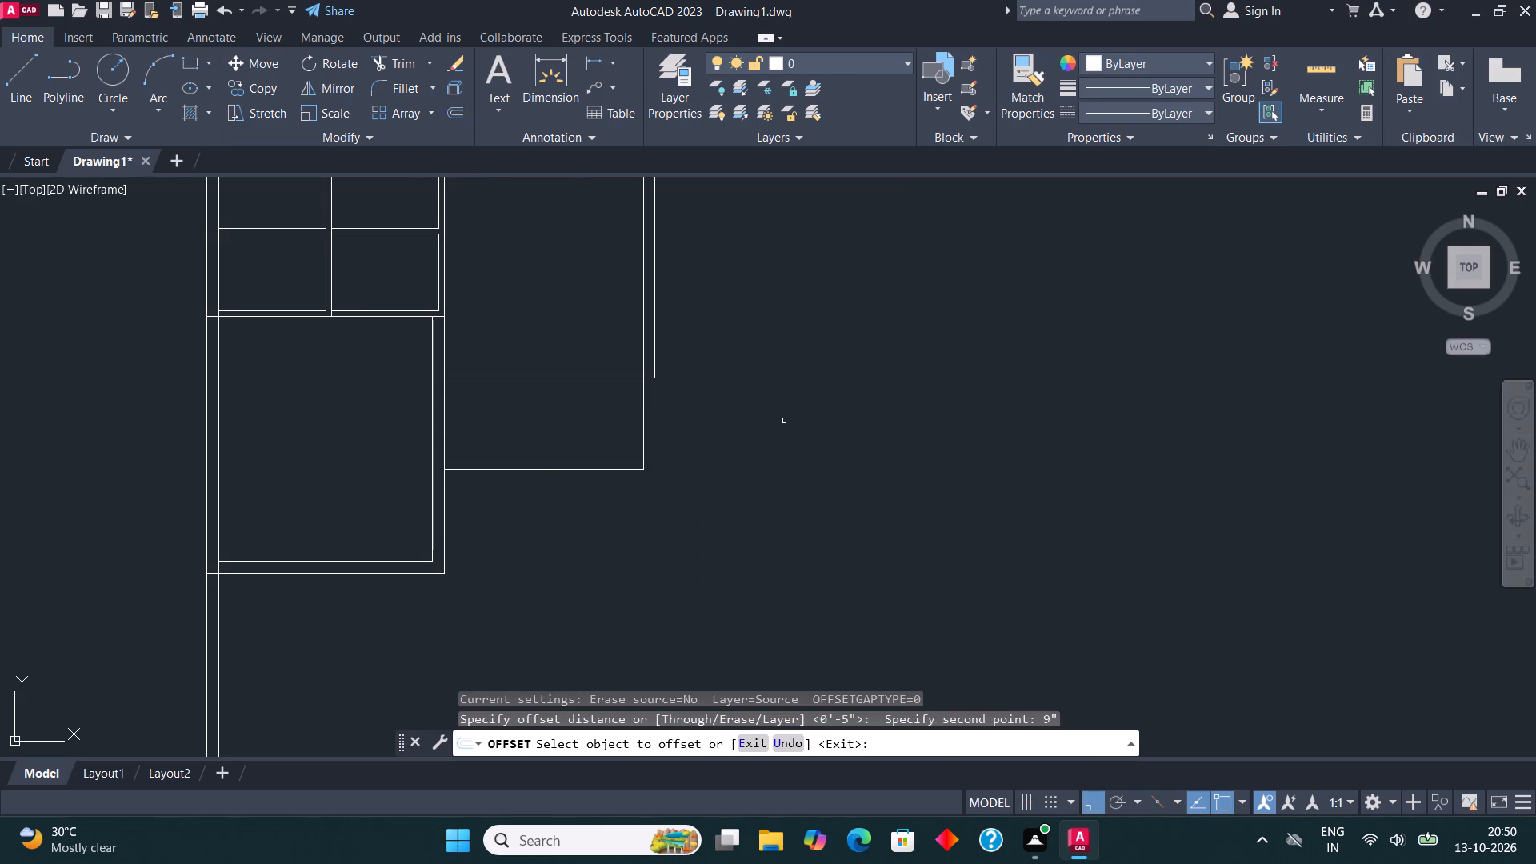
click(642, 414)
click(670, 414)
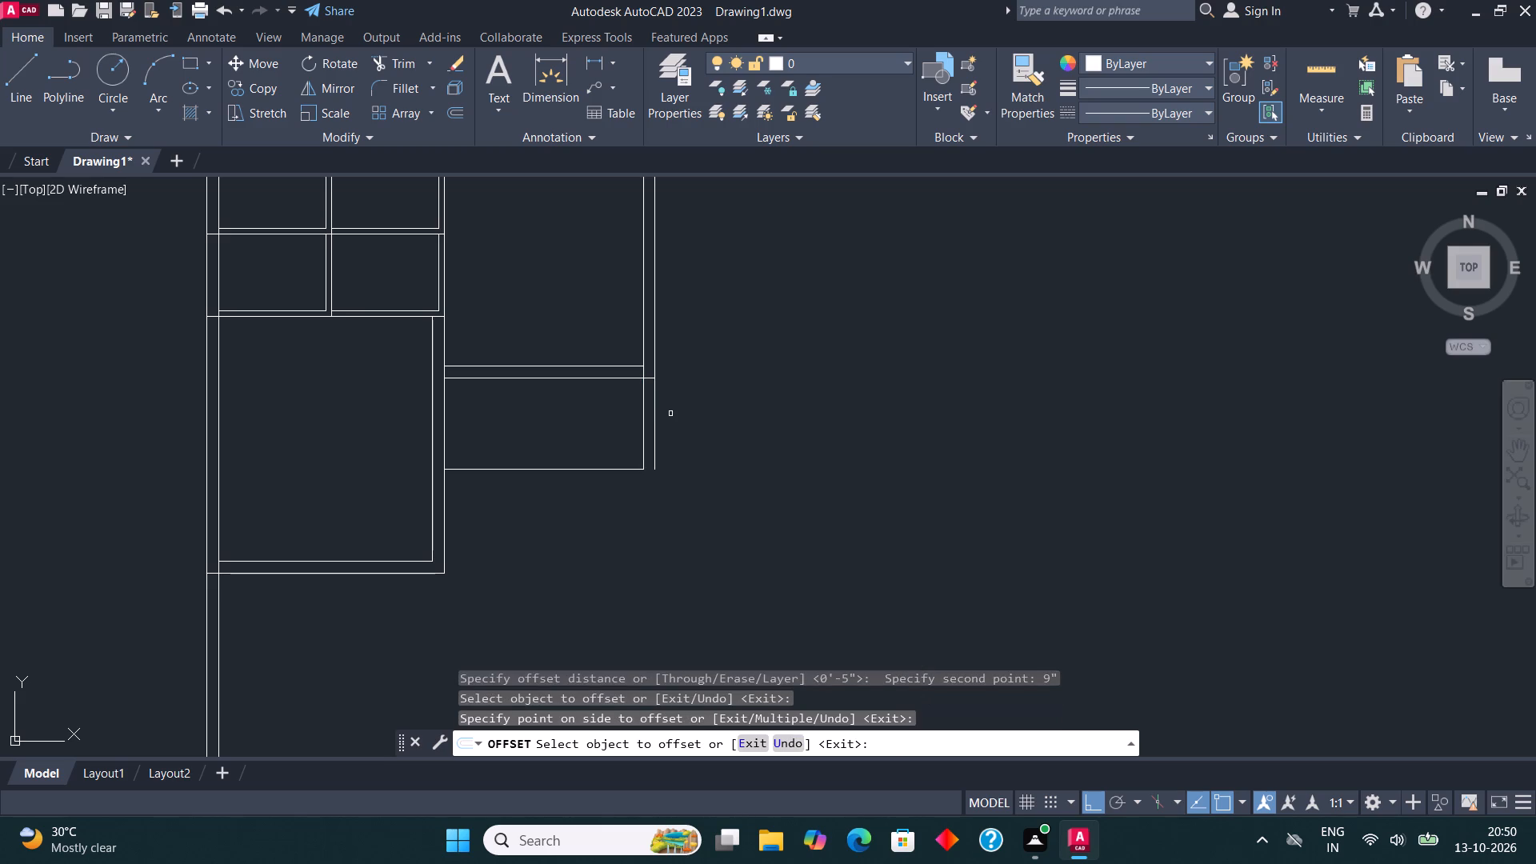
click(557, 470)
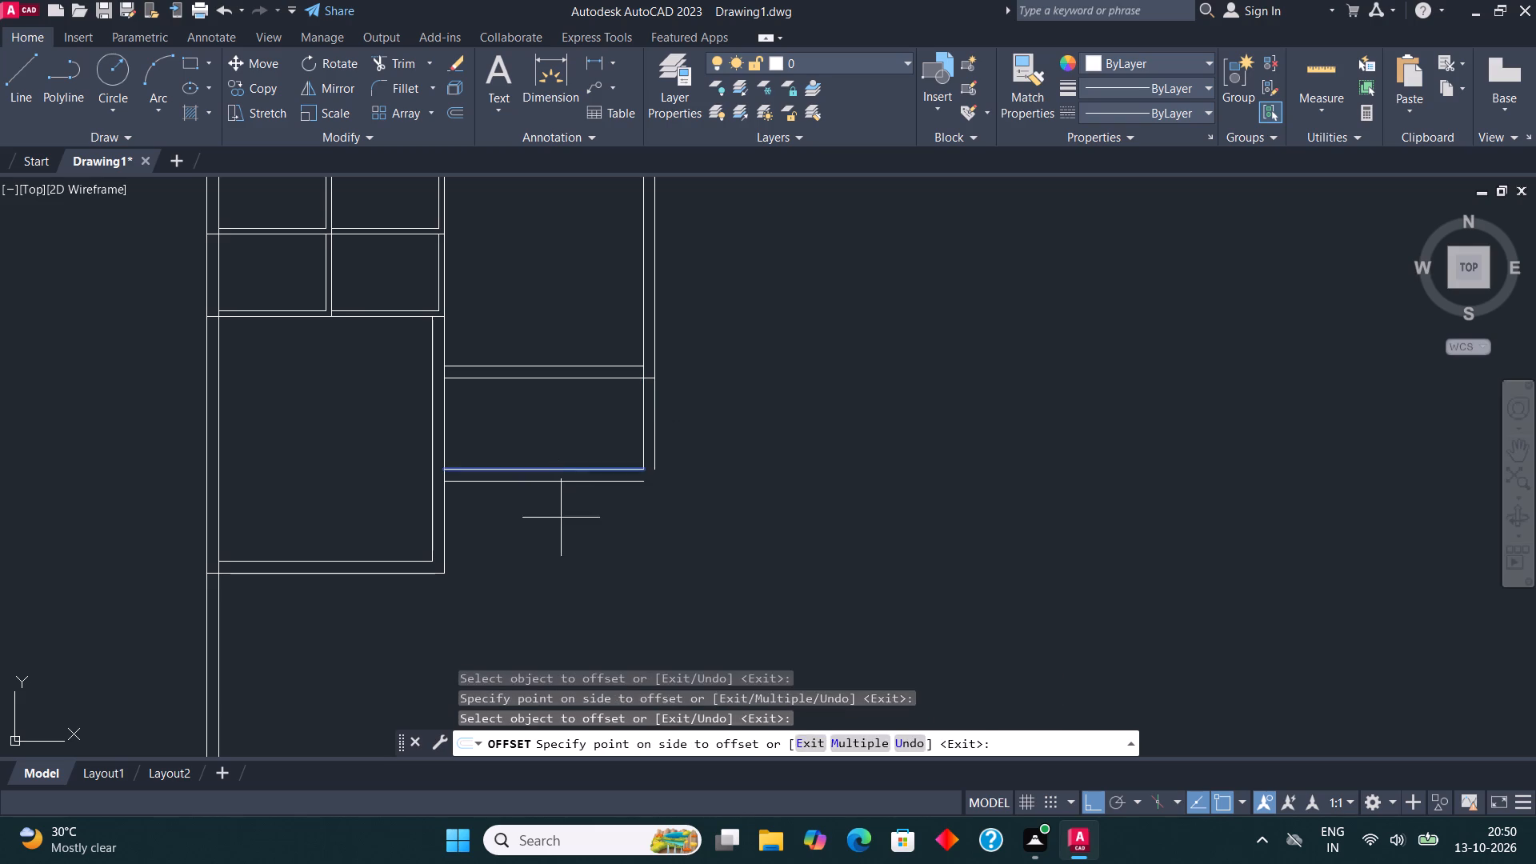
click(561, 518)
Fillet the two outer wall lines of the 6'-deep space into a sharp bottom-right corner.
click(396, 92)
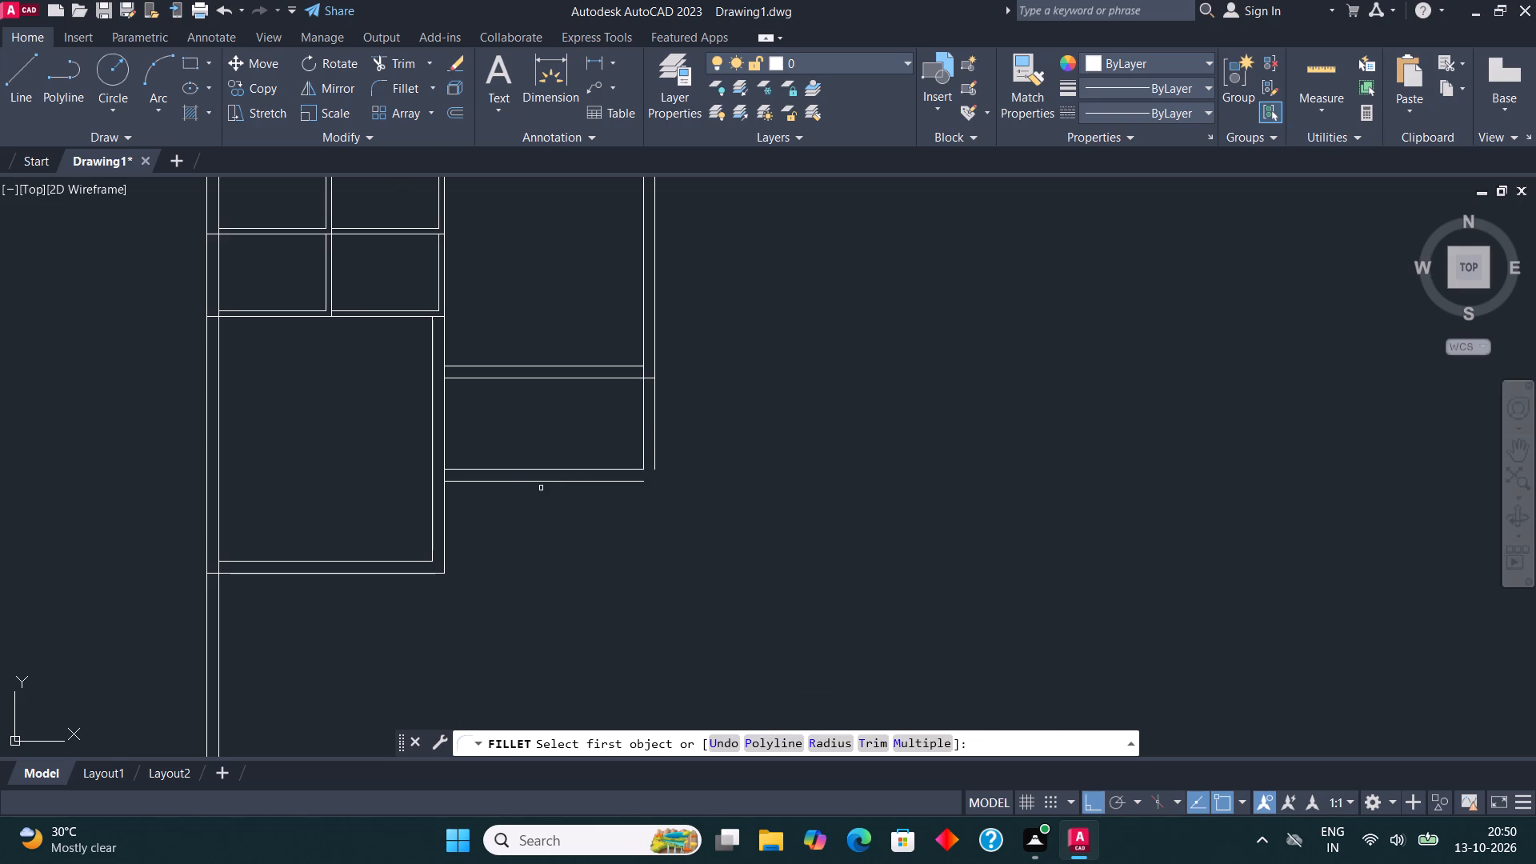
click(540, 485)
click(619, 483)
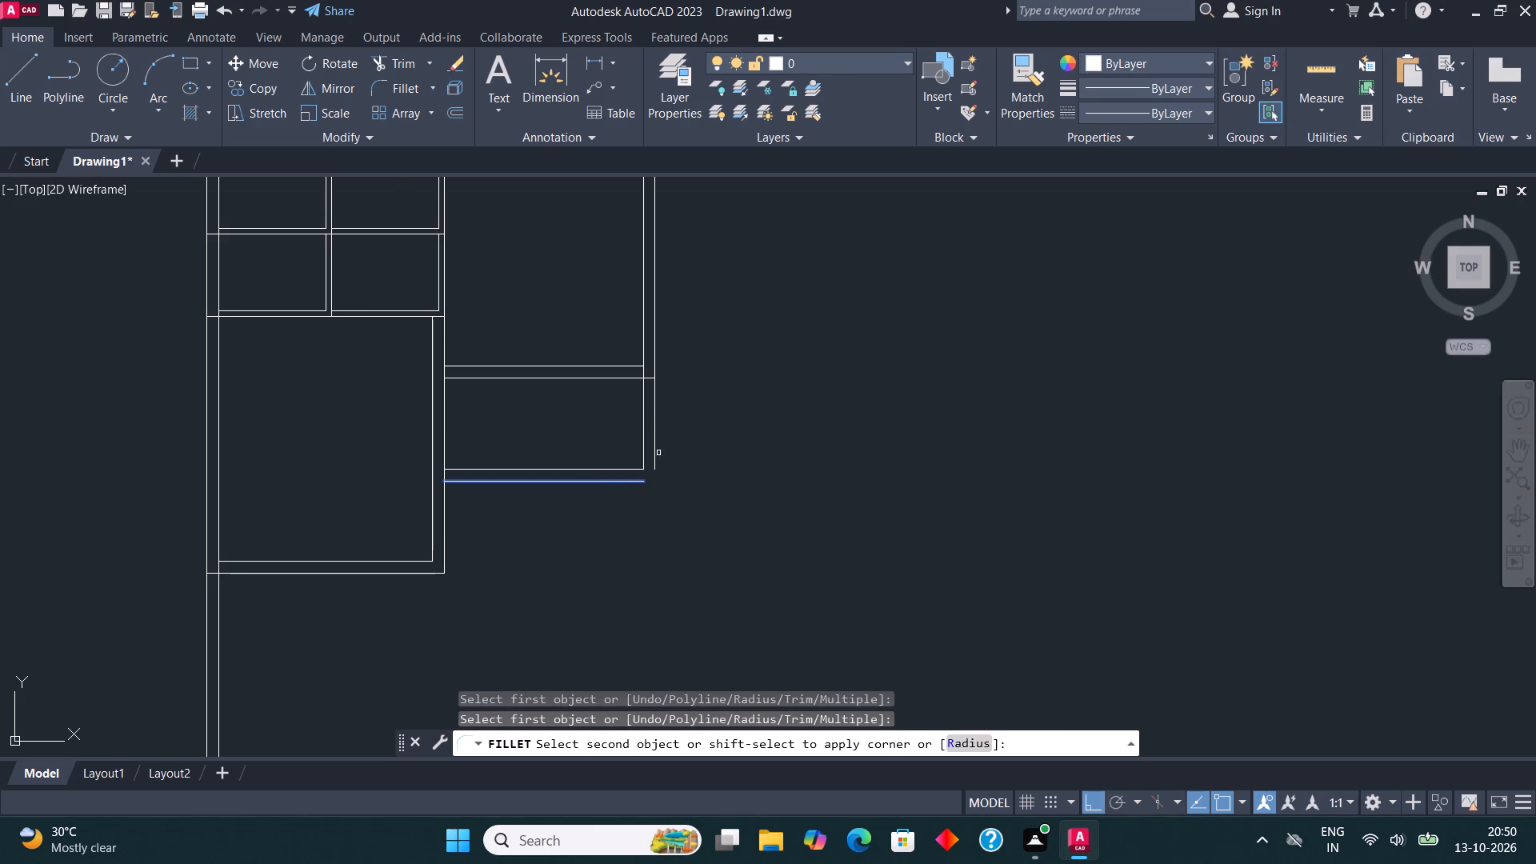
click(654, 444)
Draw lines from the right-hand room's inner top-right corner across its outer wall, 5' right, 6' down and 5' left.
scroll(640, 439, down, 1)
middle_drag(700, 298, 671, 490)
scroll(671, 490, down, 1)
scroll(654, 471, up, 4)
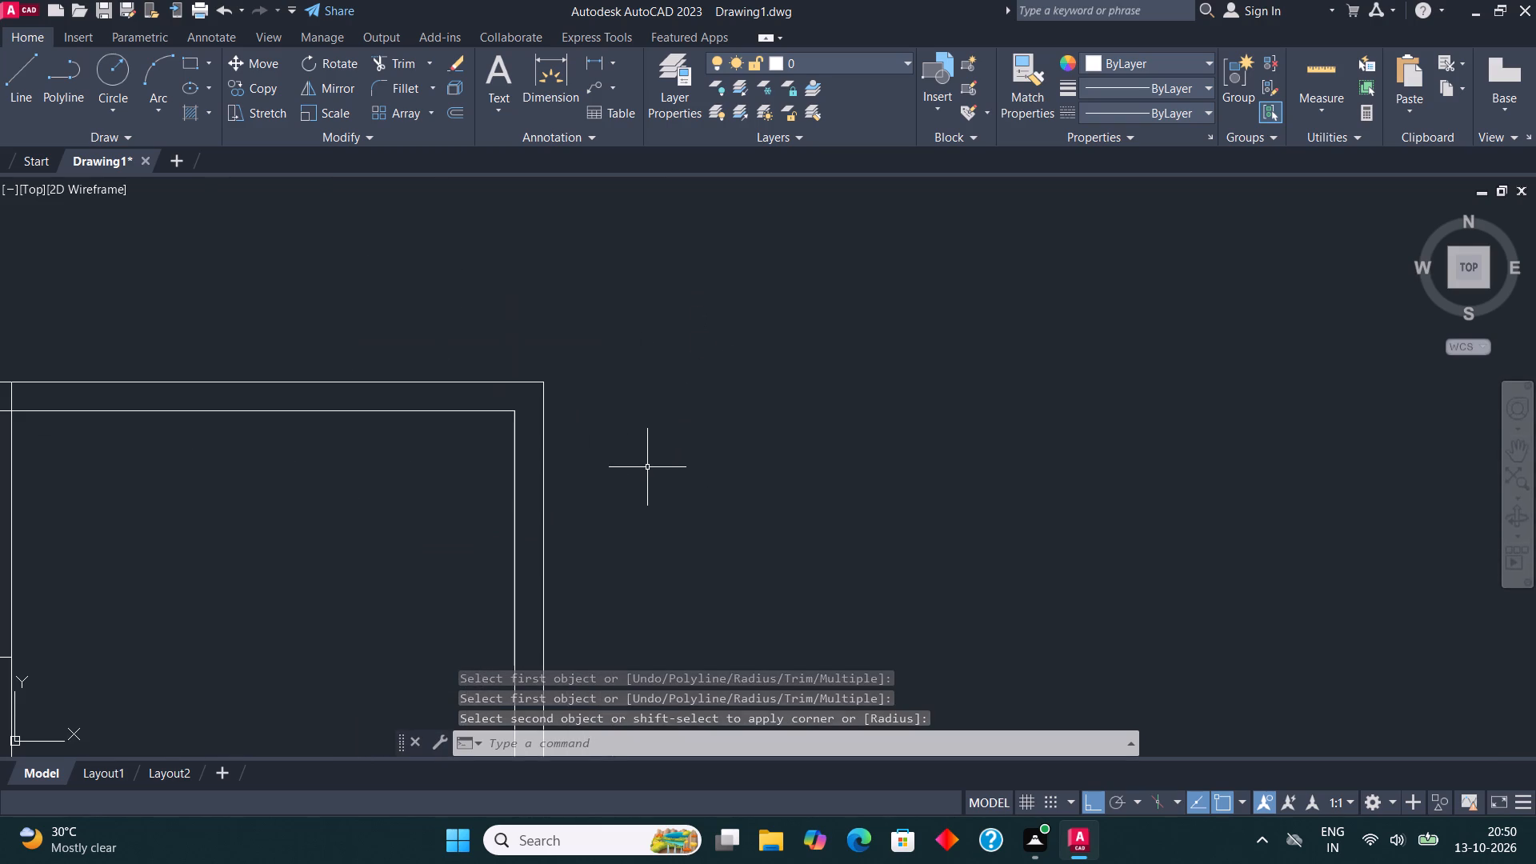
click(14, 68)
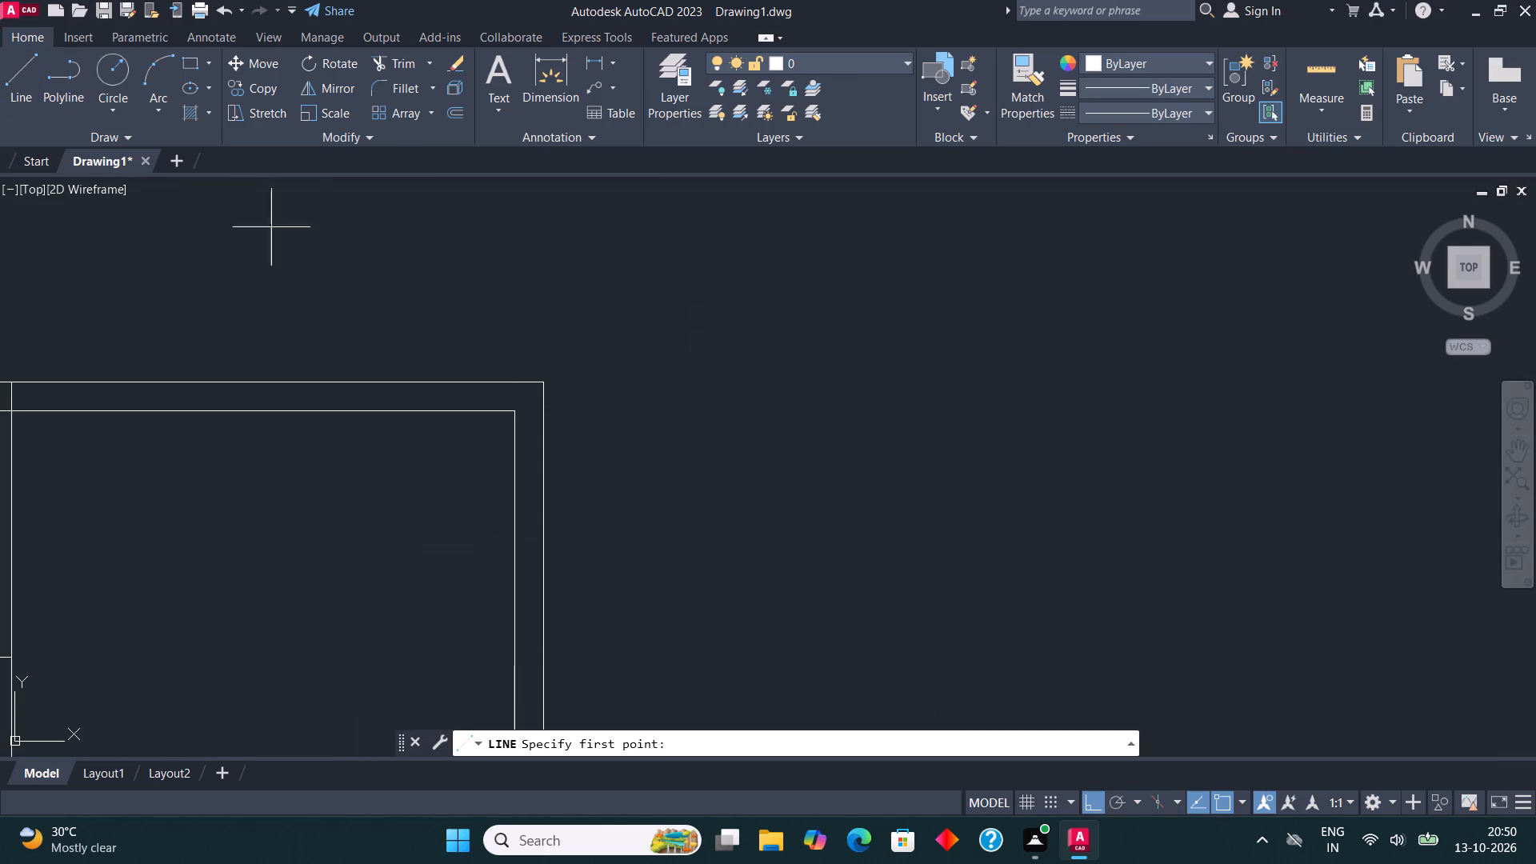
click(513, 414)
click(539, 411)
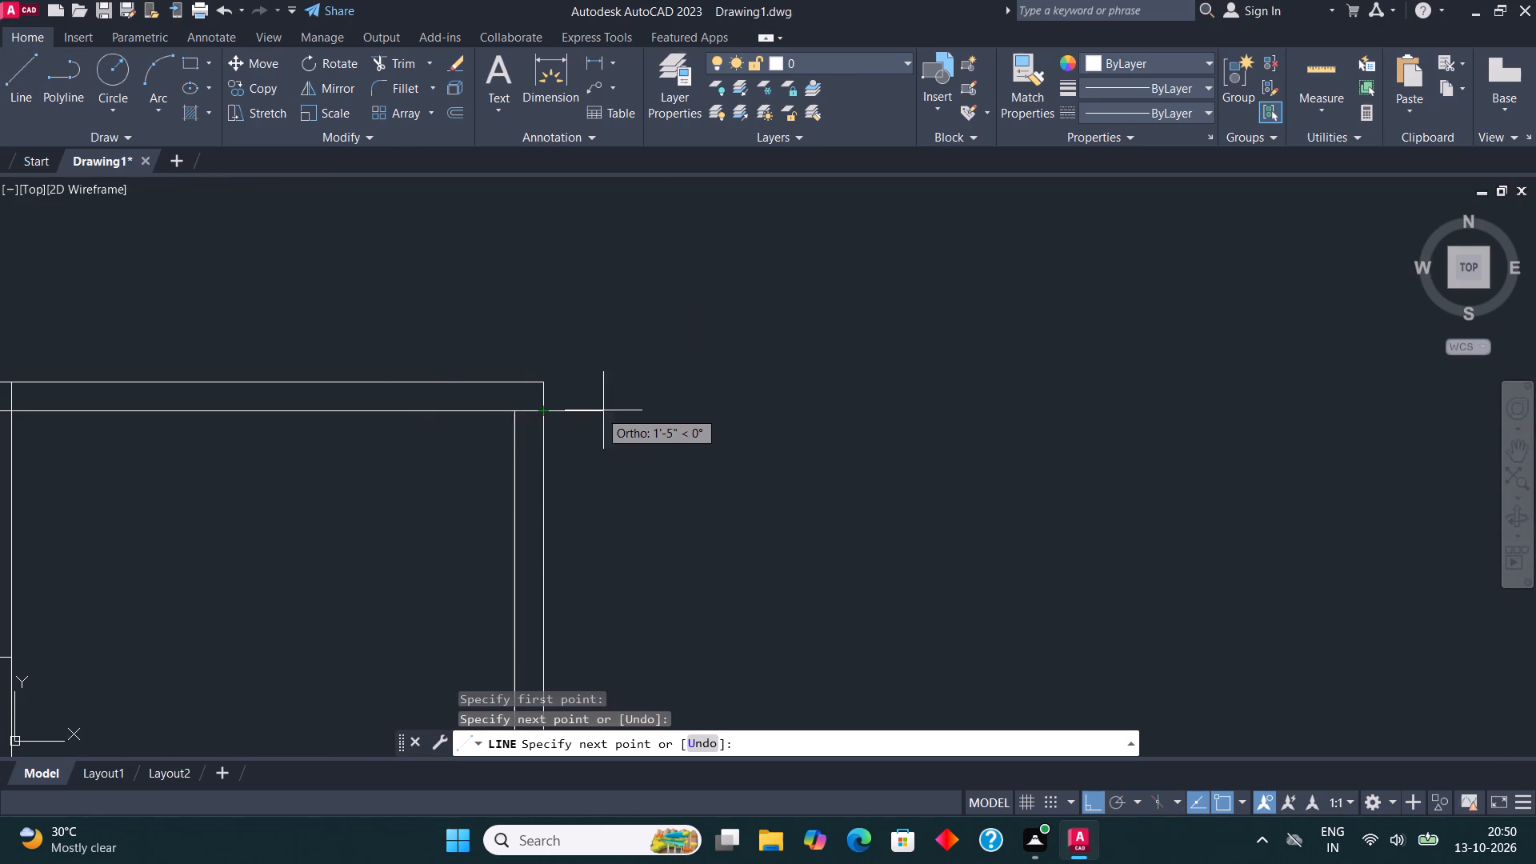
text(5')
key(Return)
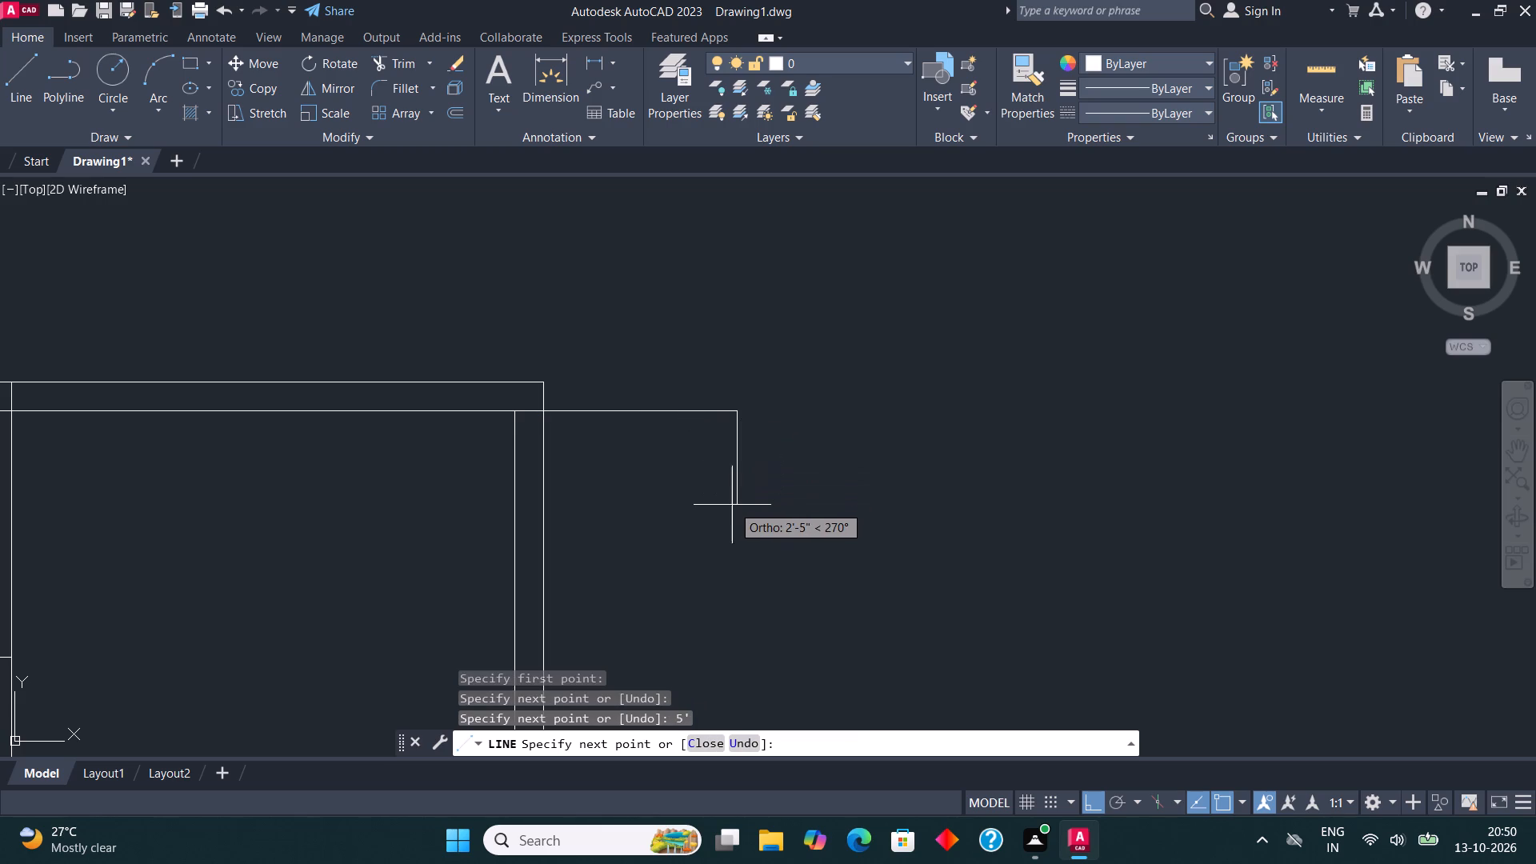
text(6')
key(Return)
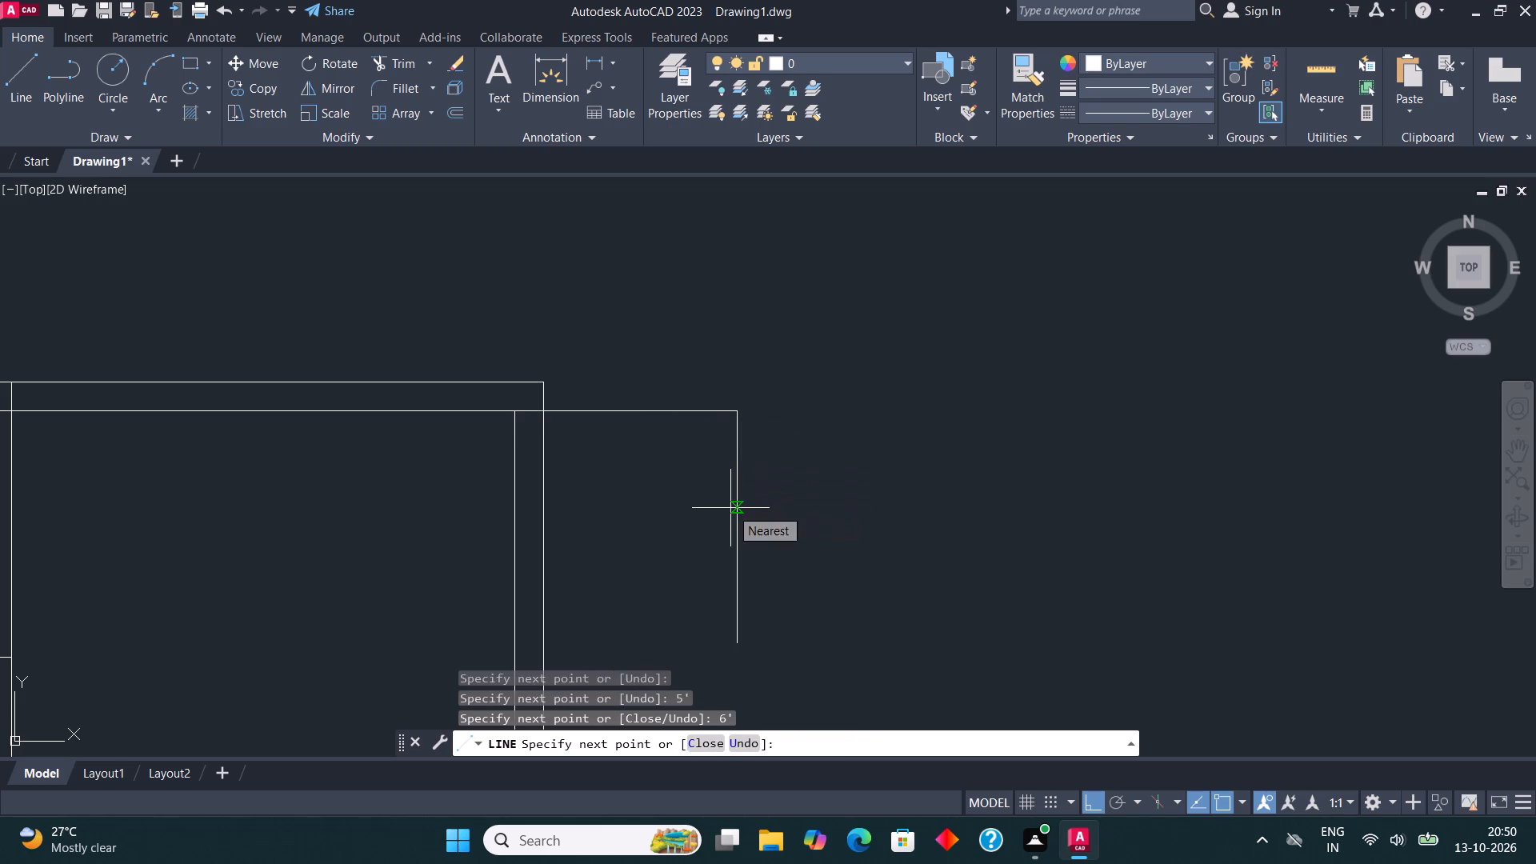
text(5')
key(Return)
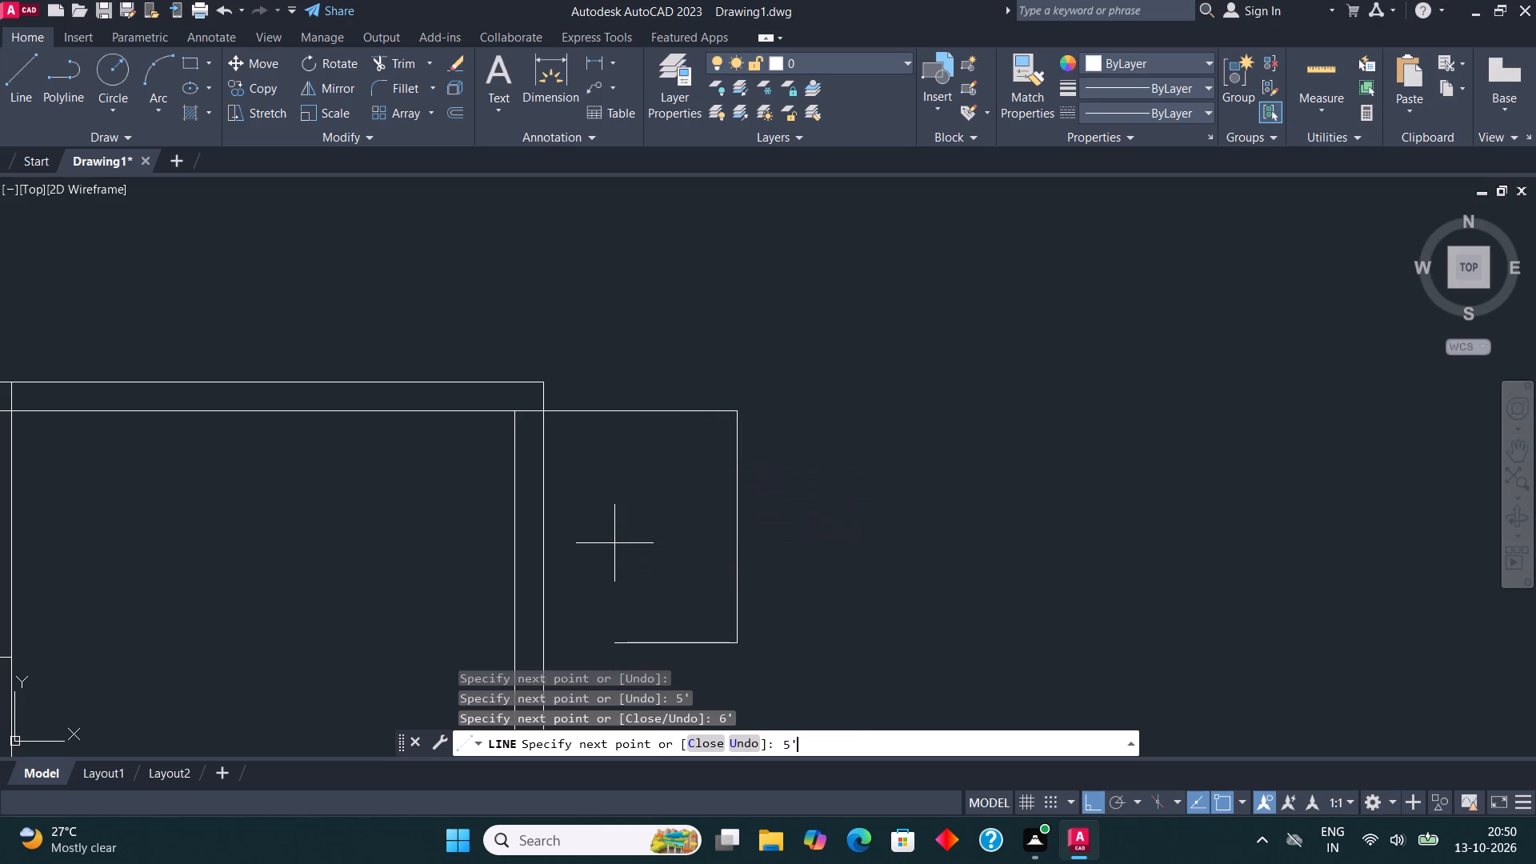
middle_drag(571, 423, 435, 322)
key(Escape)
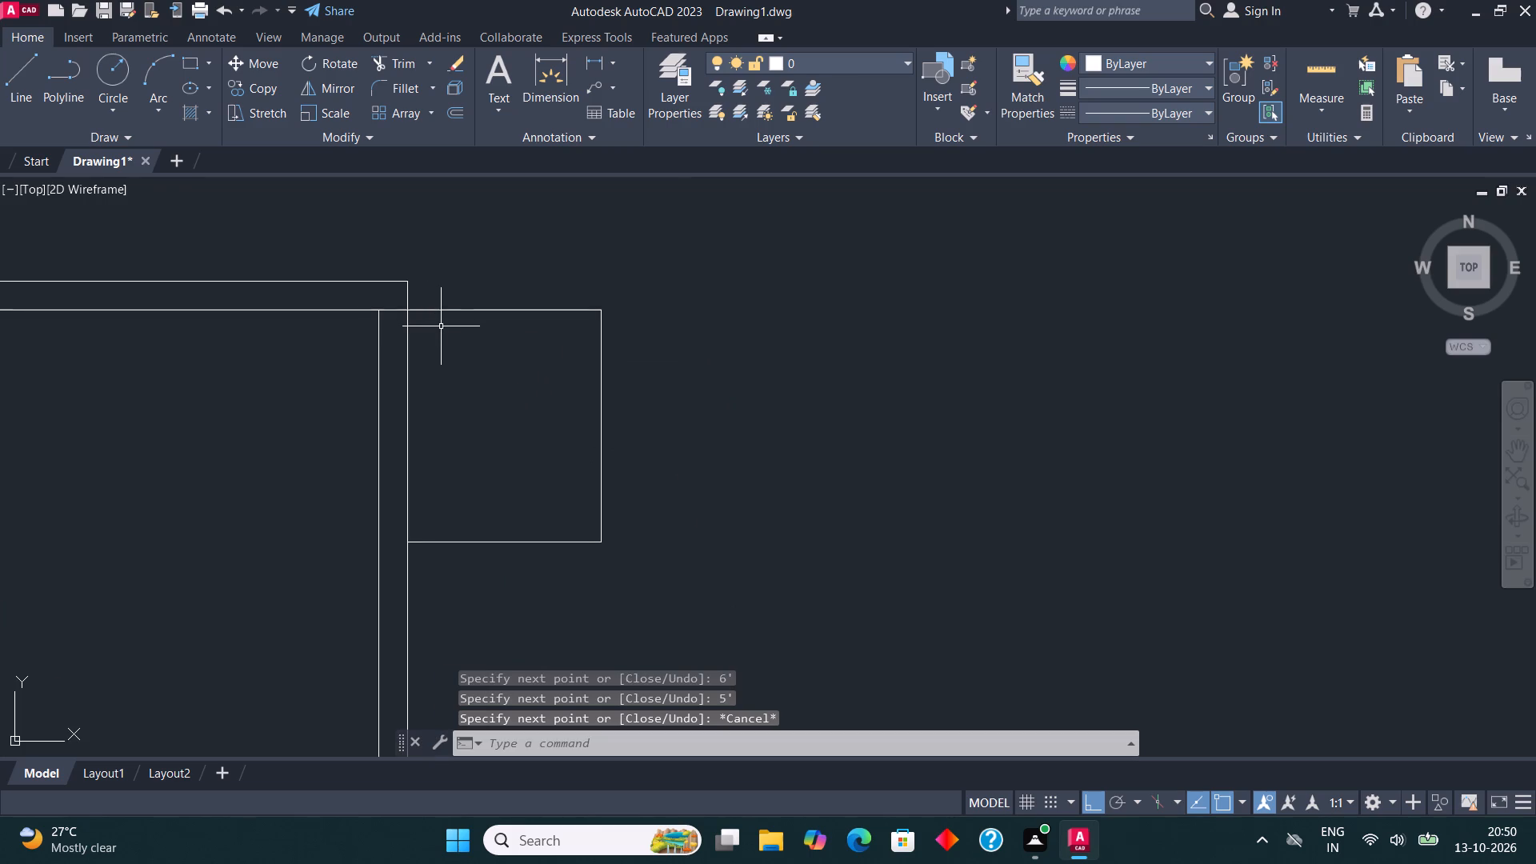
Offset the top, right and bottom lines of the new 5' by 6' room 9" outward.
click(688, 543)
click(514, 275)
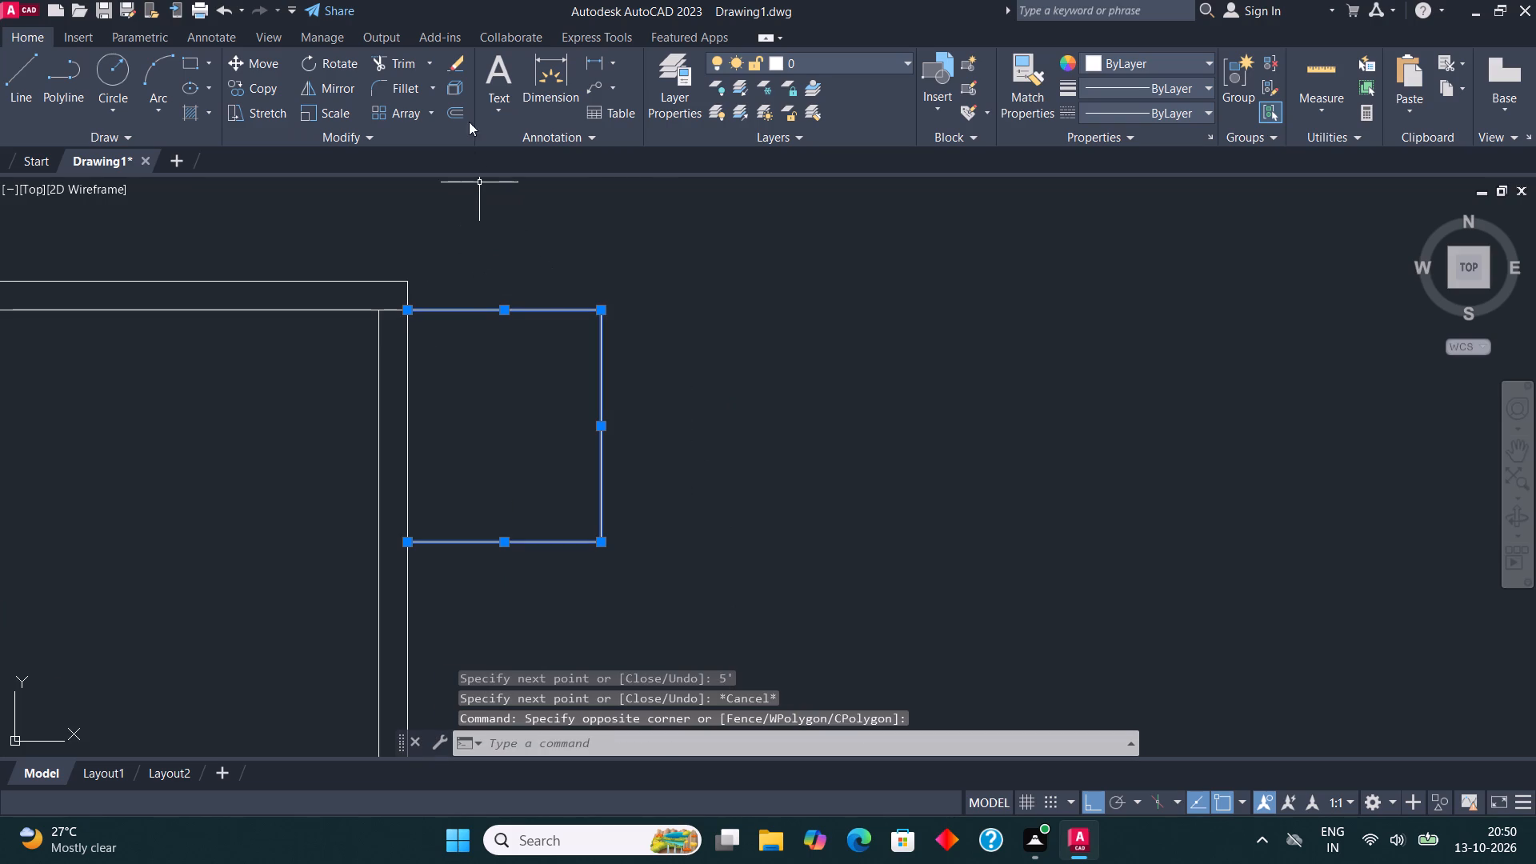
click(458, 109)
click(522, 305)
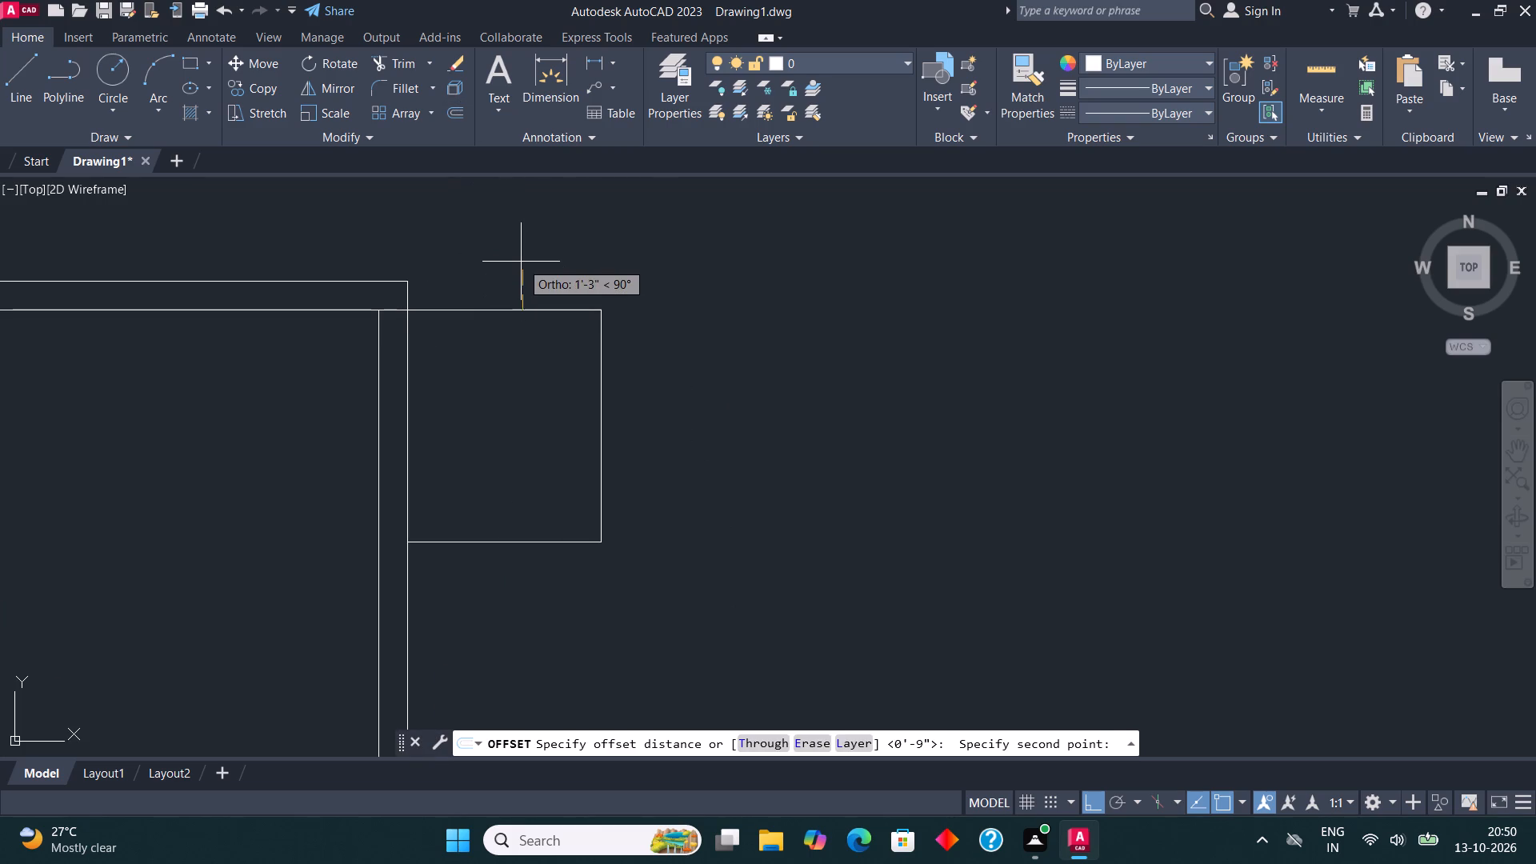
key(9)
key(shift+quotedbl)
key(Return)
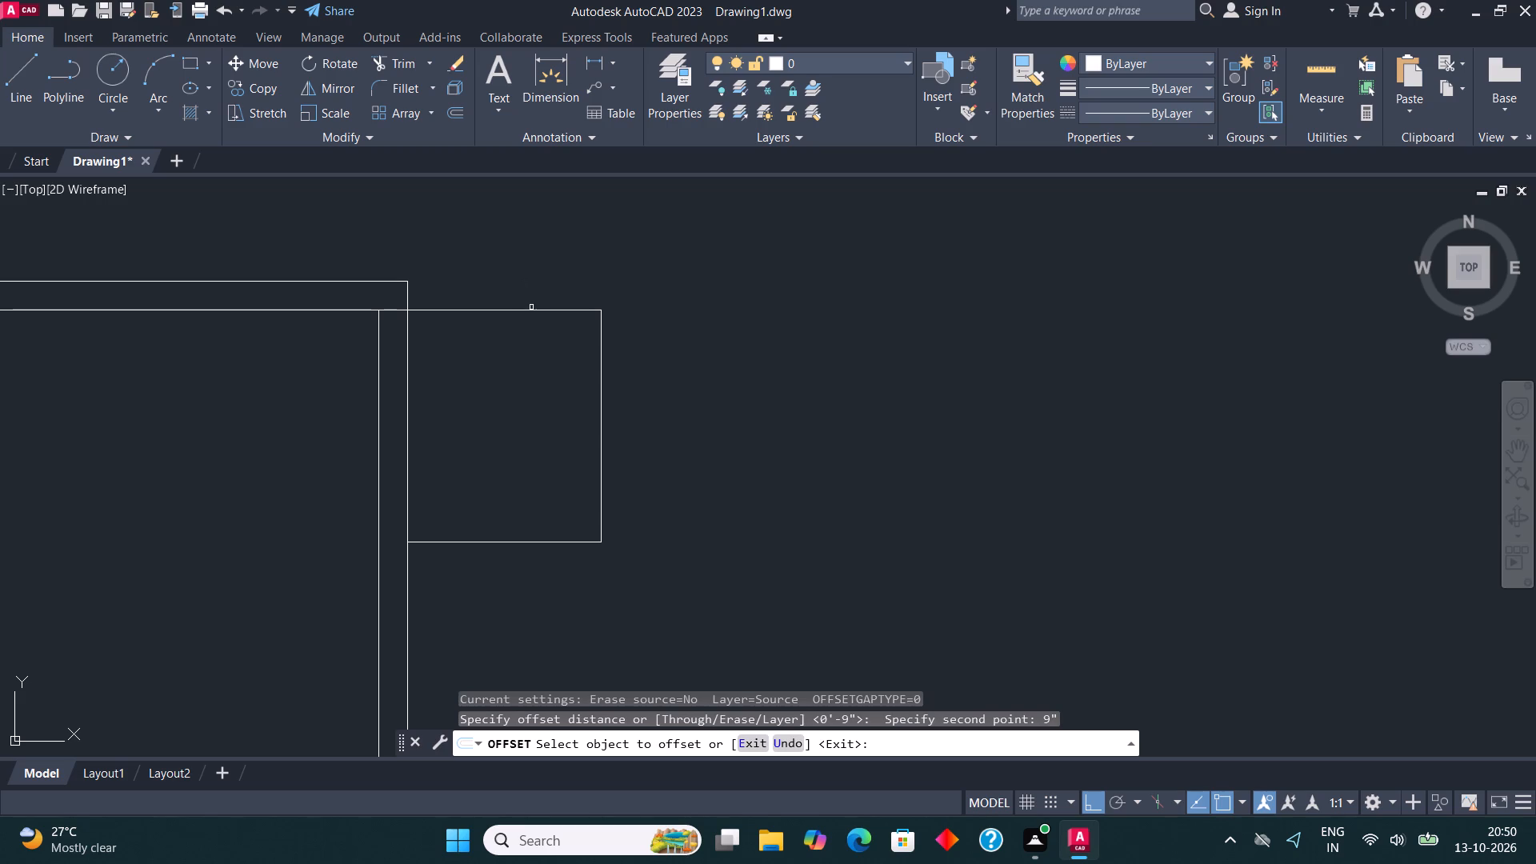
click(531, 307)
click(551, 267)
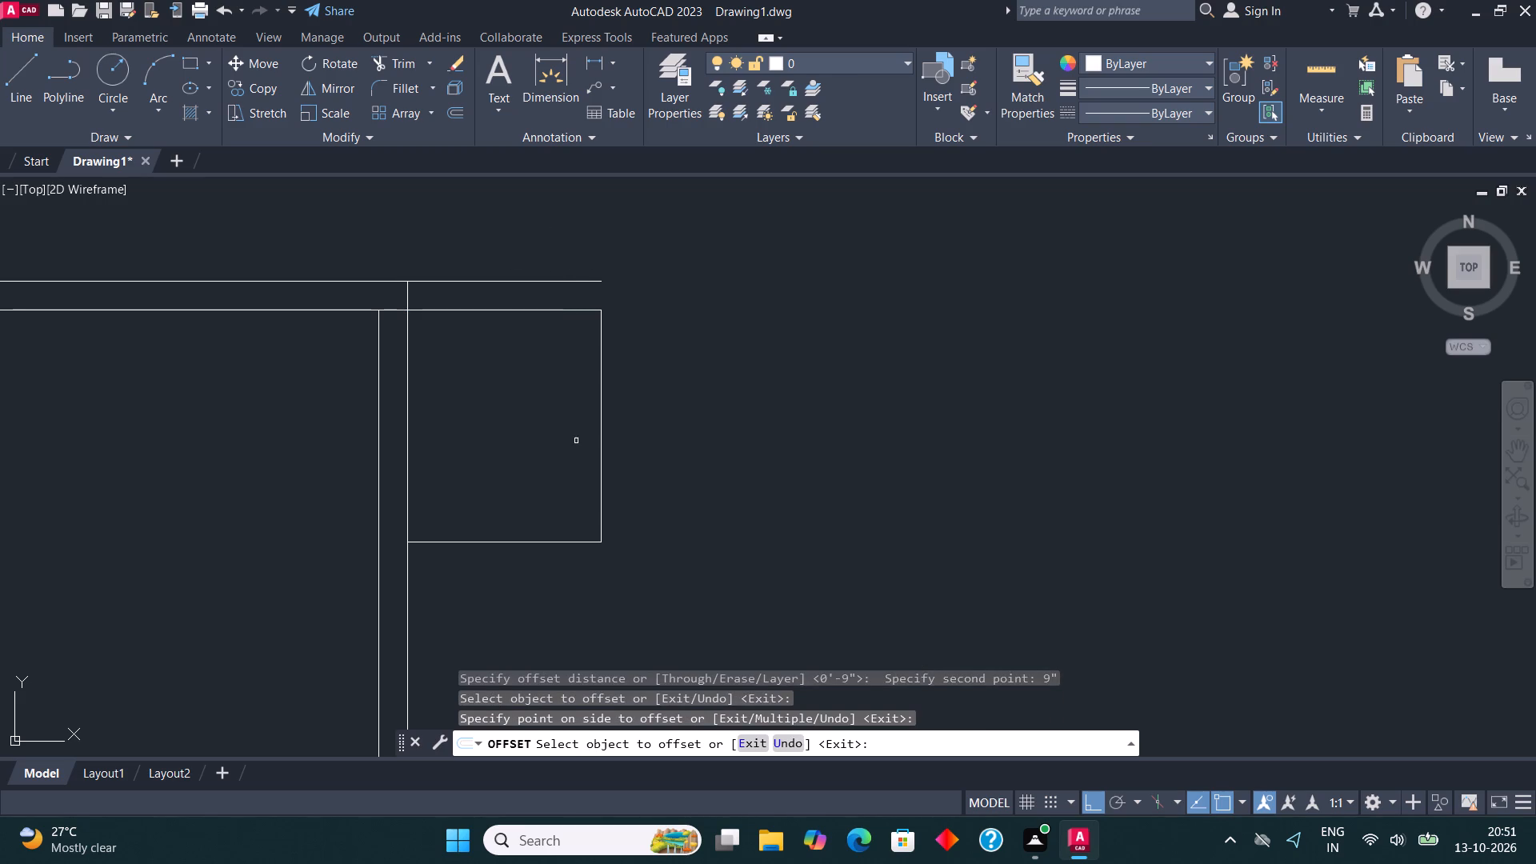
click(601, 409)
click(686, 402)
click(543, 546)
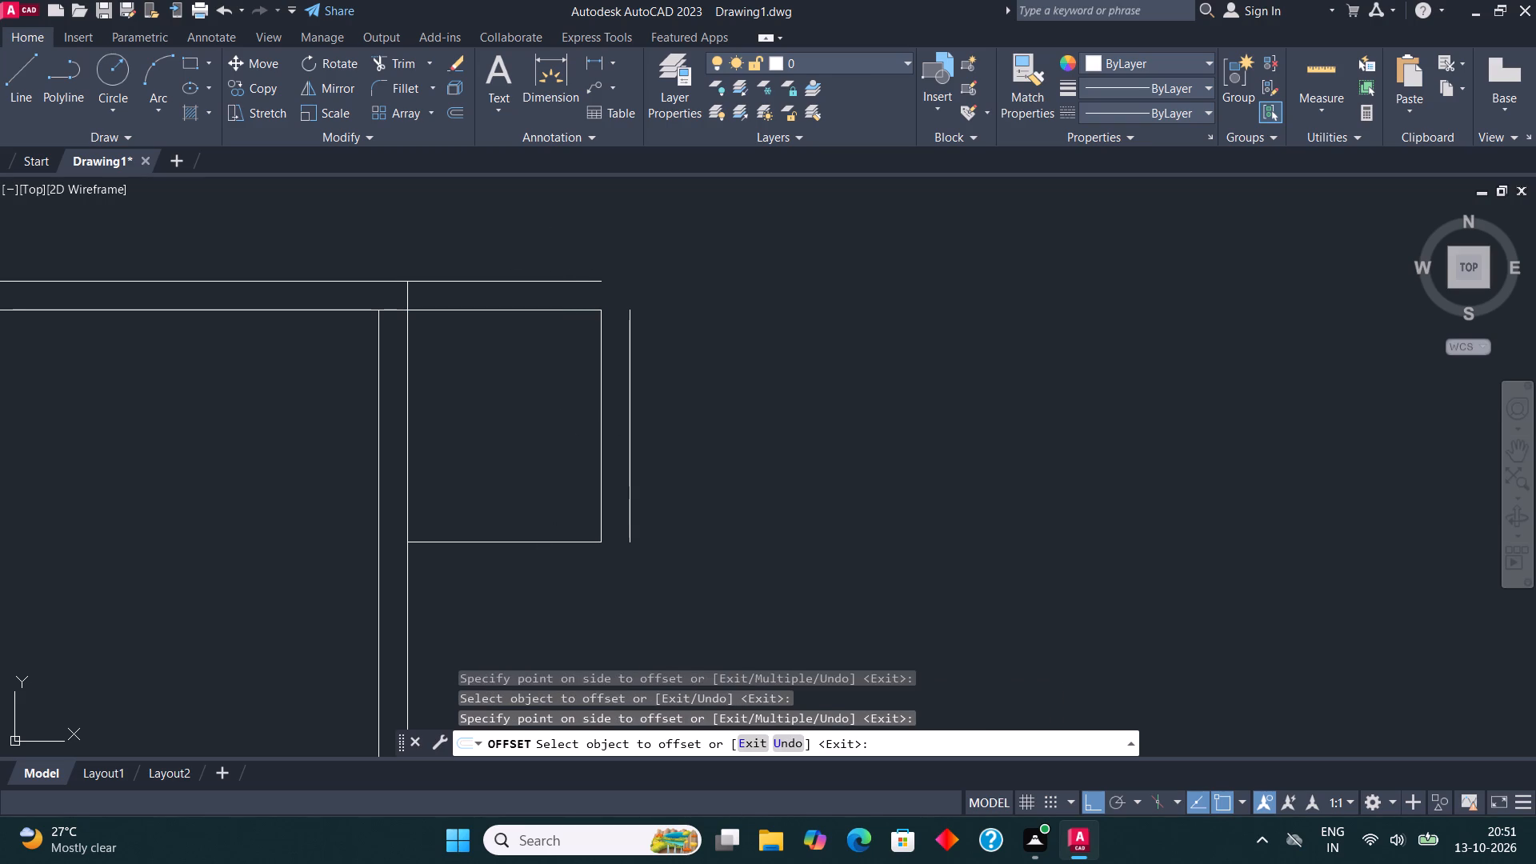
click(543, 606)
Fillet the 5' by 6' room's outer wall lines into sharp corners at its top-right and bottom-right.
click(394, 80)
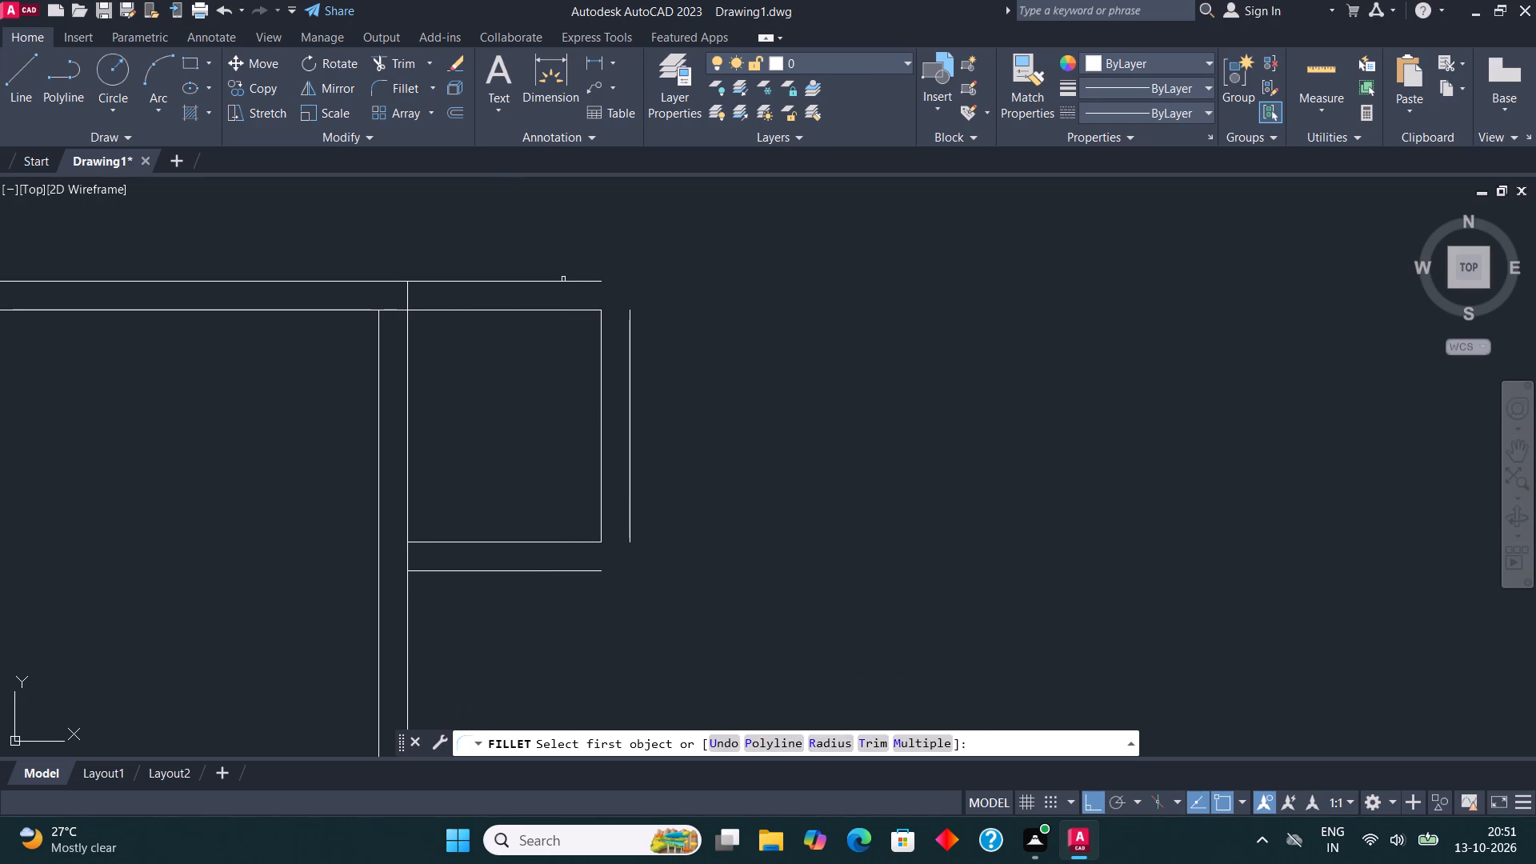
click(563, 279)
click(632, 333)
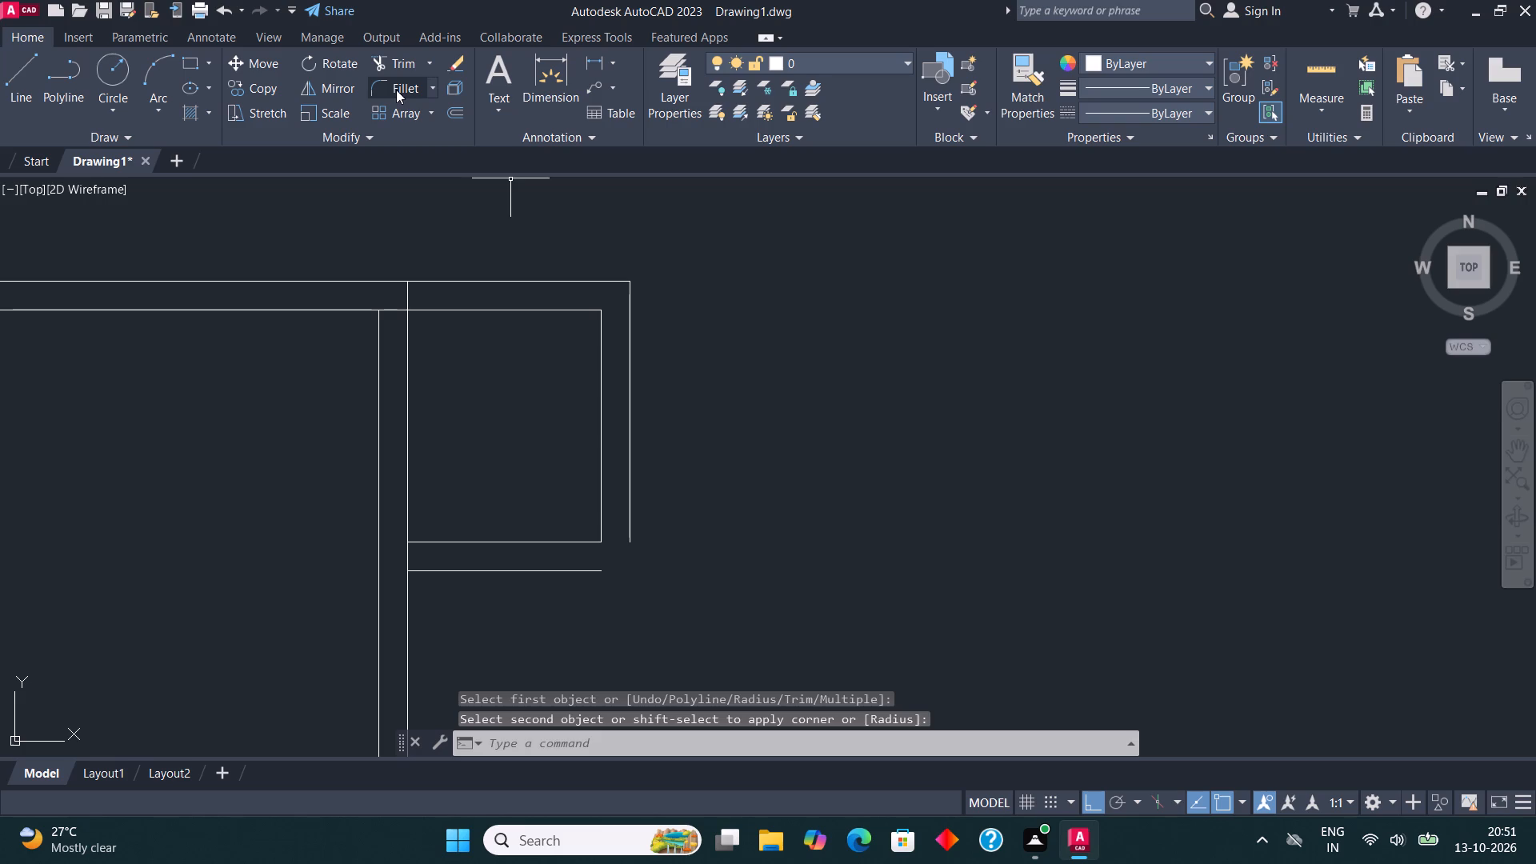
click(396, 90)
click(584, 573)
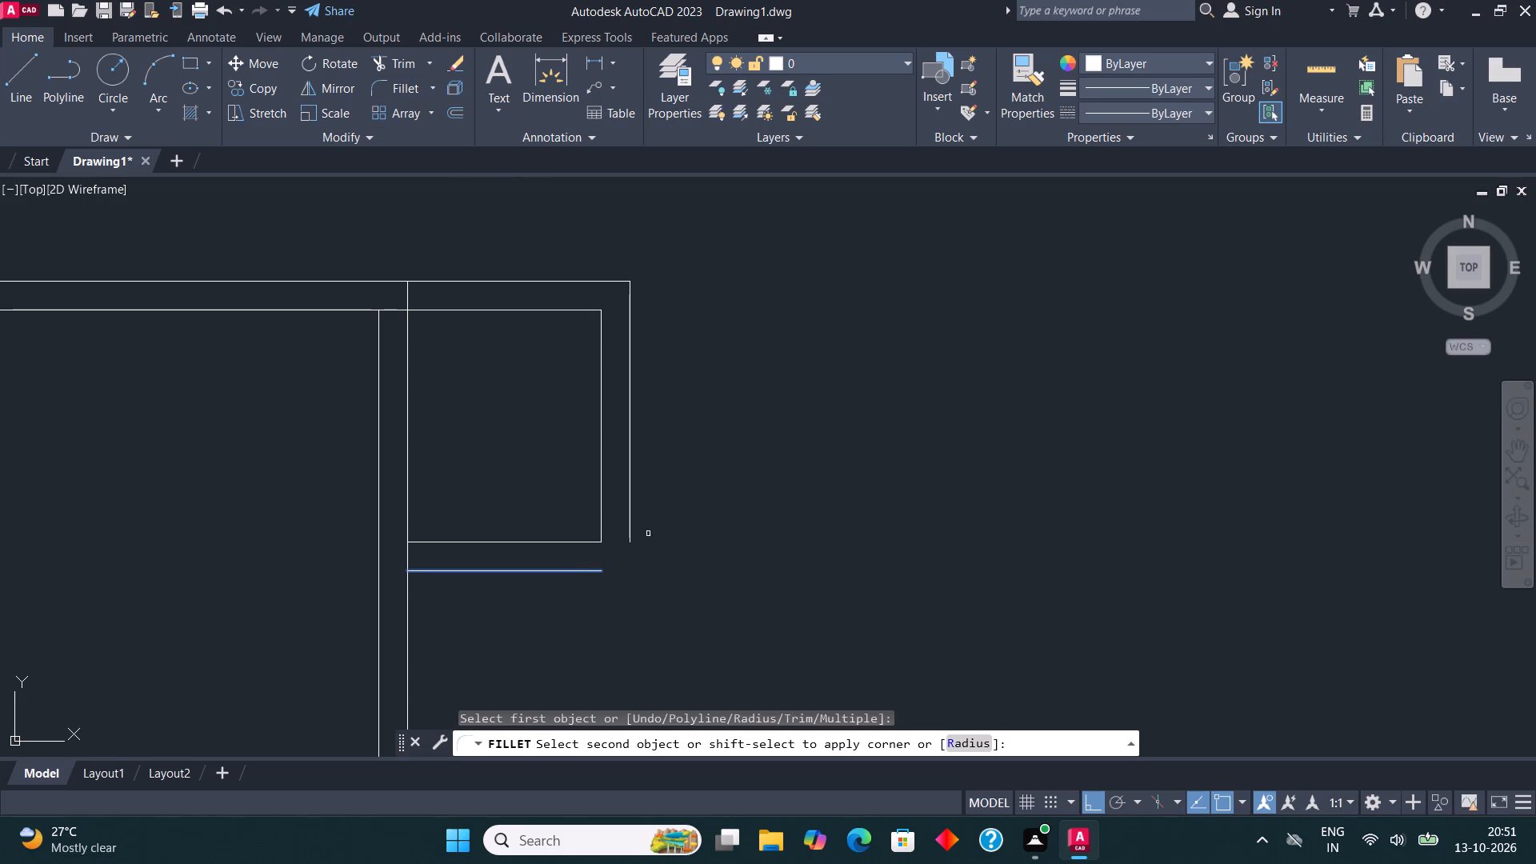
click(629, 506)
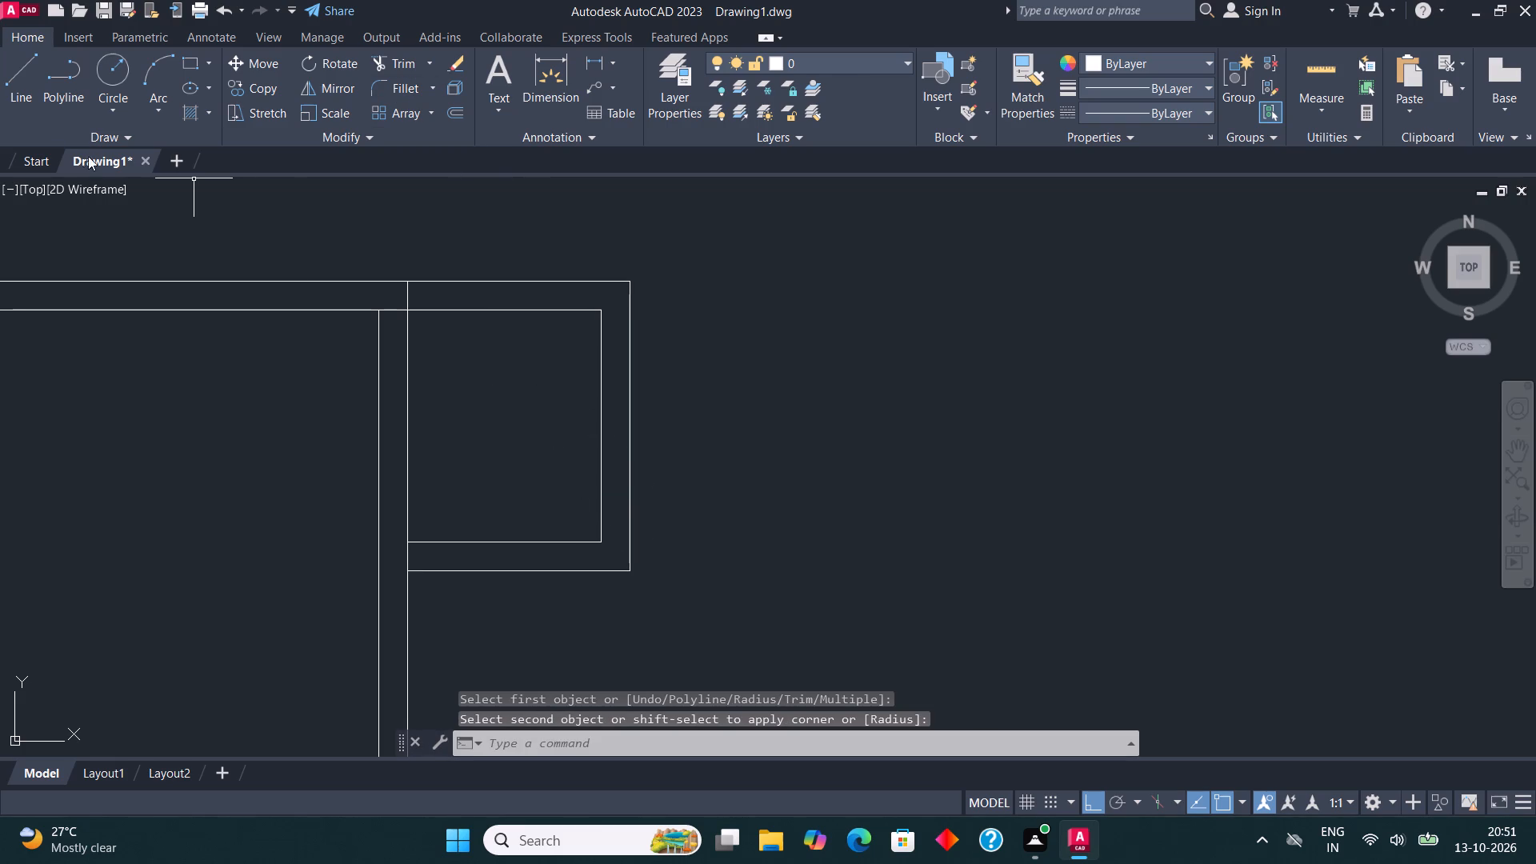
Draw lines from the 5' by 6' room's inner top-right corner across its wall, 6'10" right, 6' down and 6'10" left.
click(29, 84)
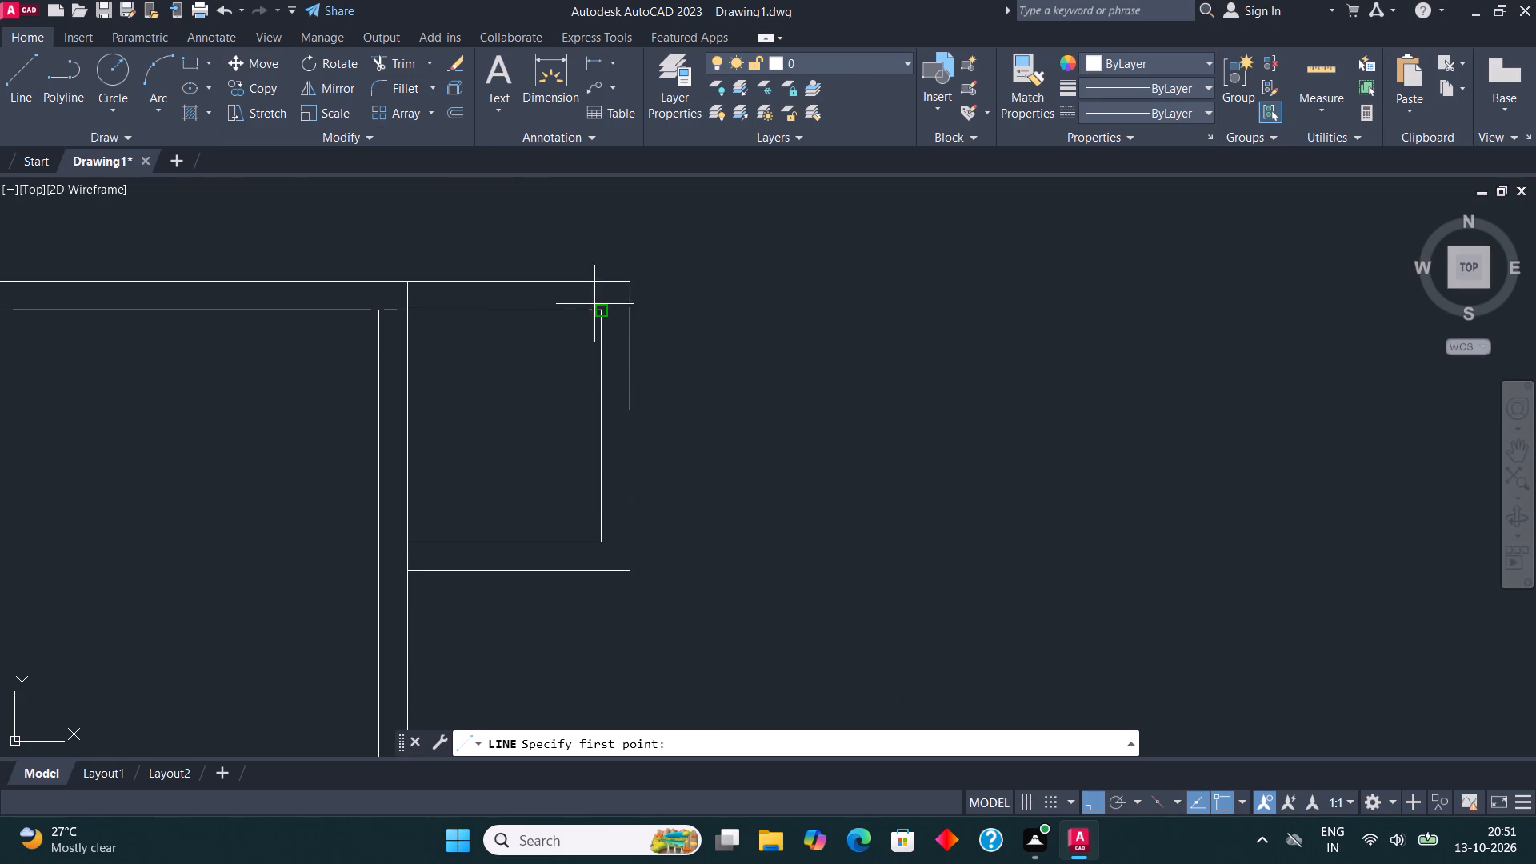
click(598, 310)
click(634, 313)
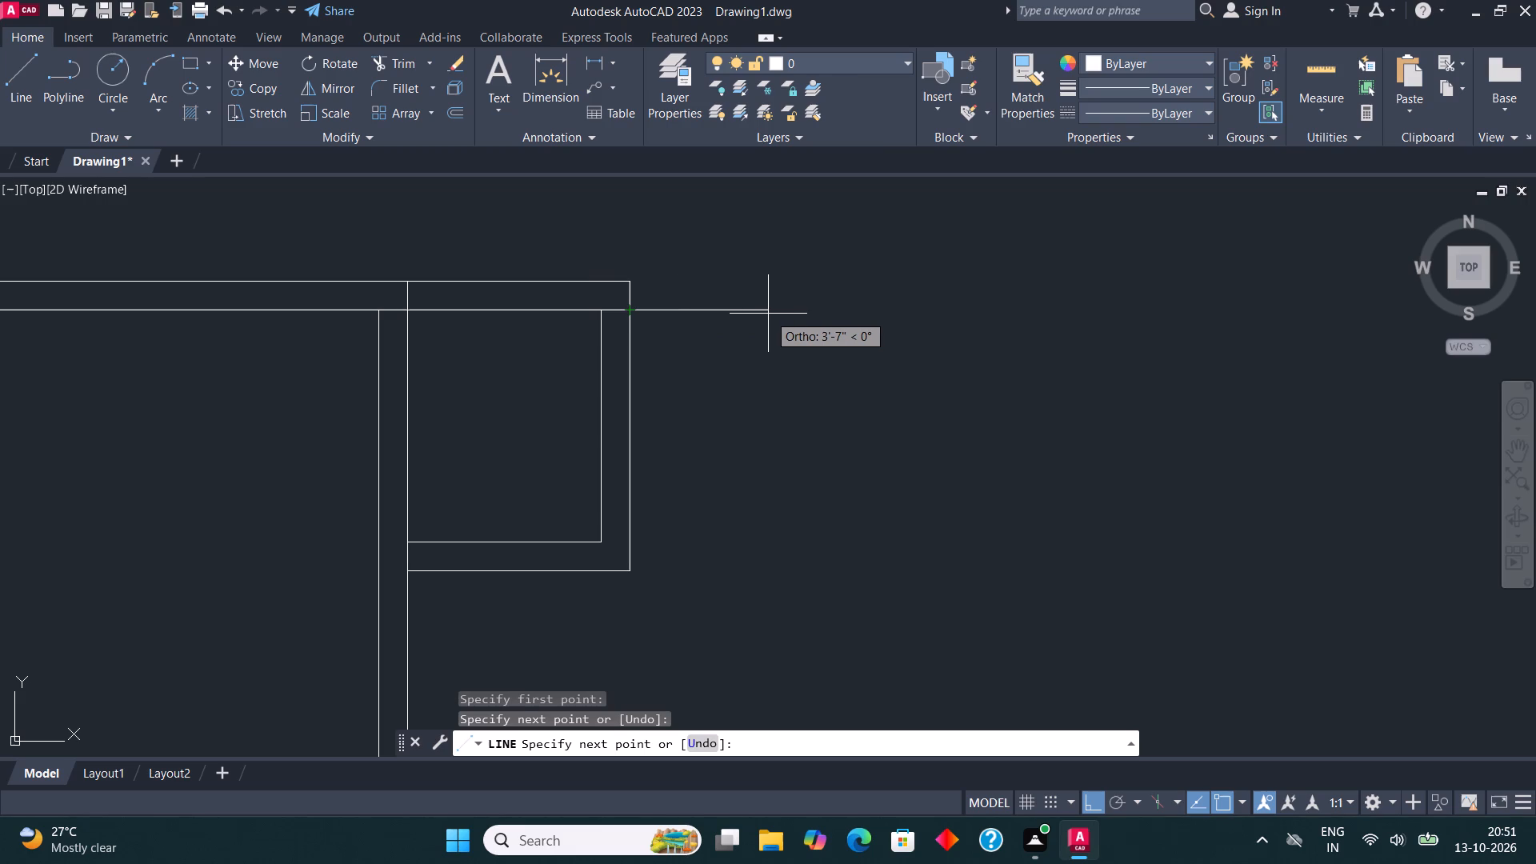
text(6'10")
key(Return)
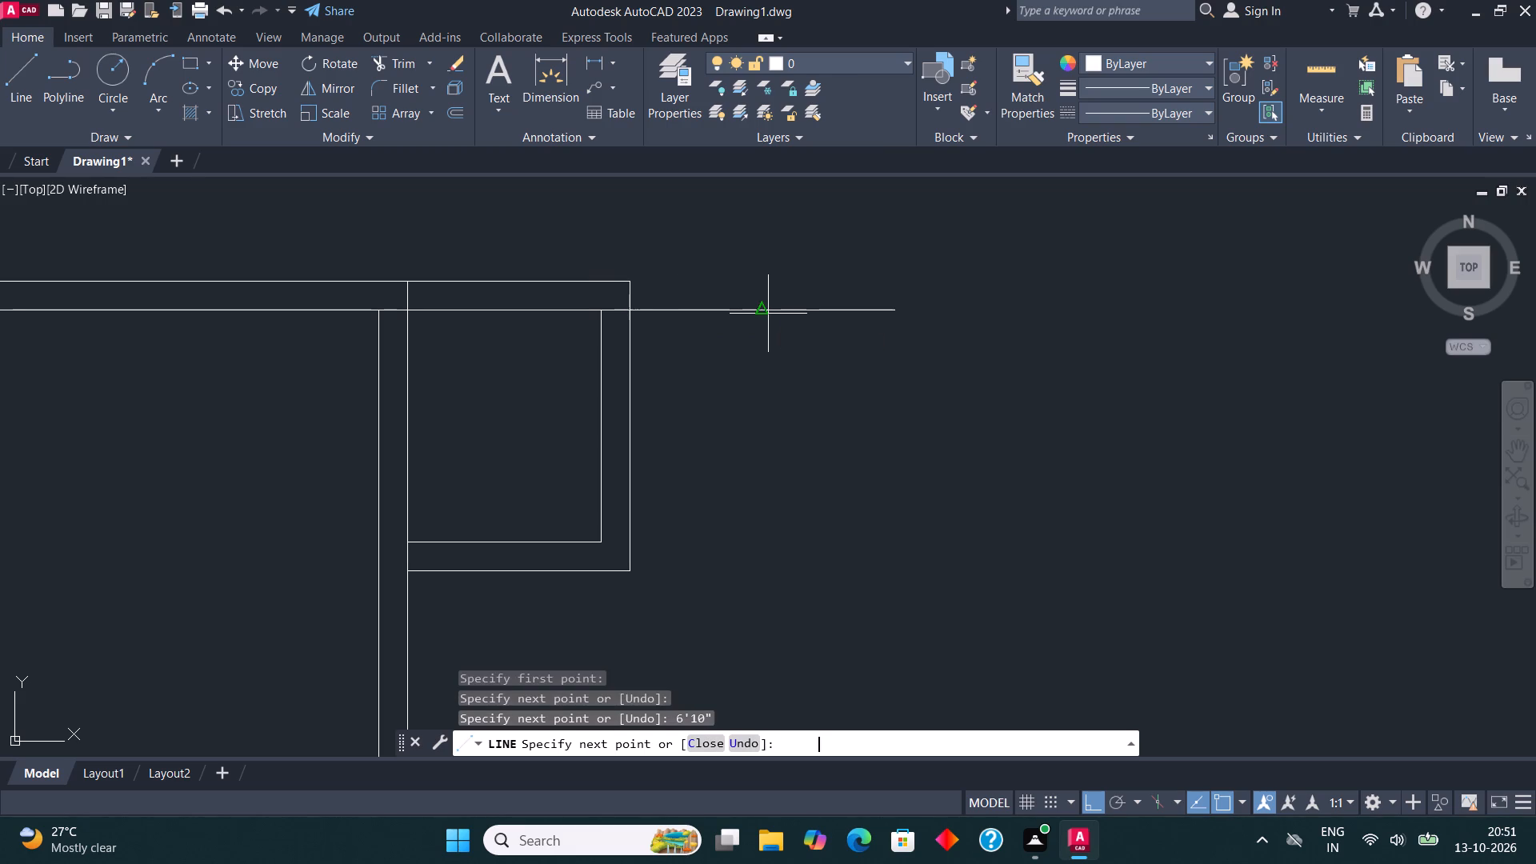
text(6')
key(Return)
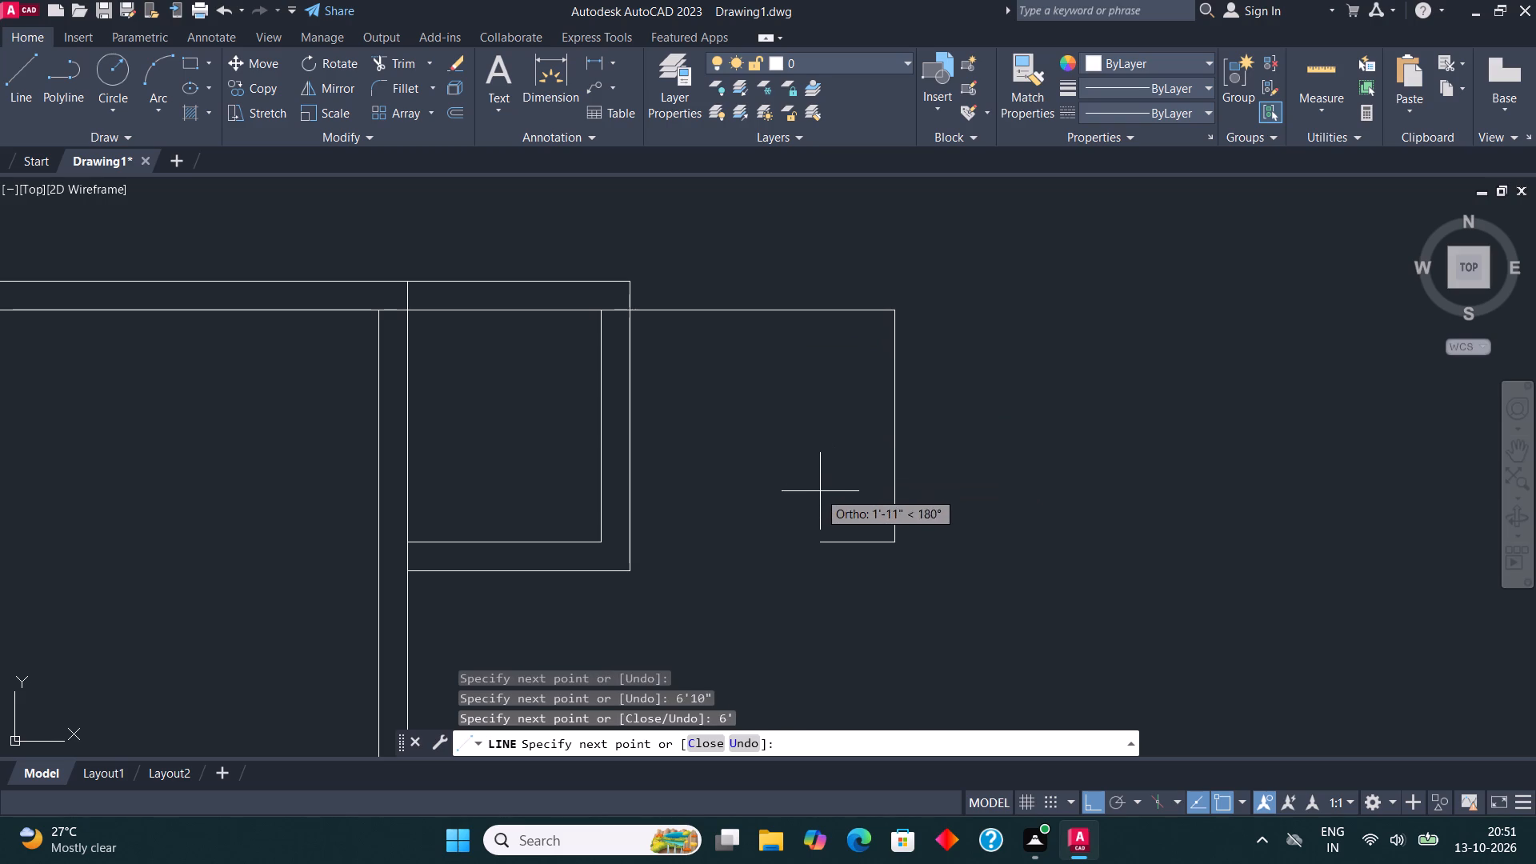
text(6'10)
key(shift+quotedbl)
key(Return)
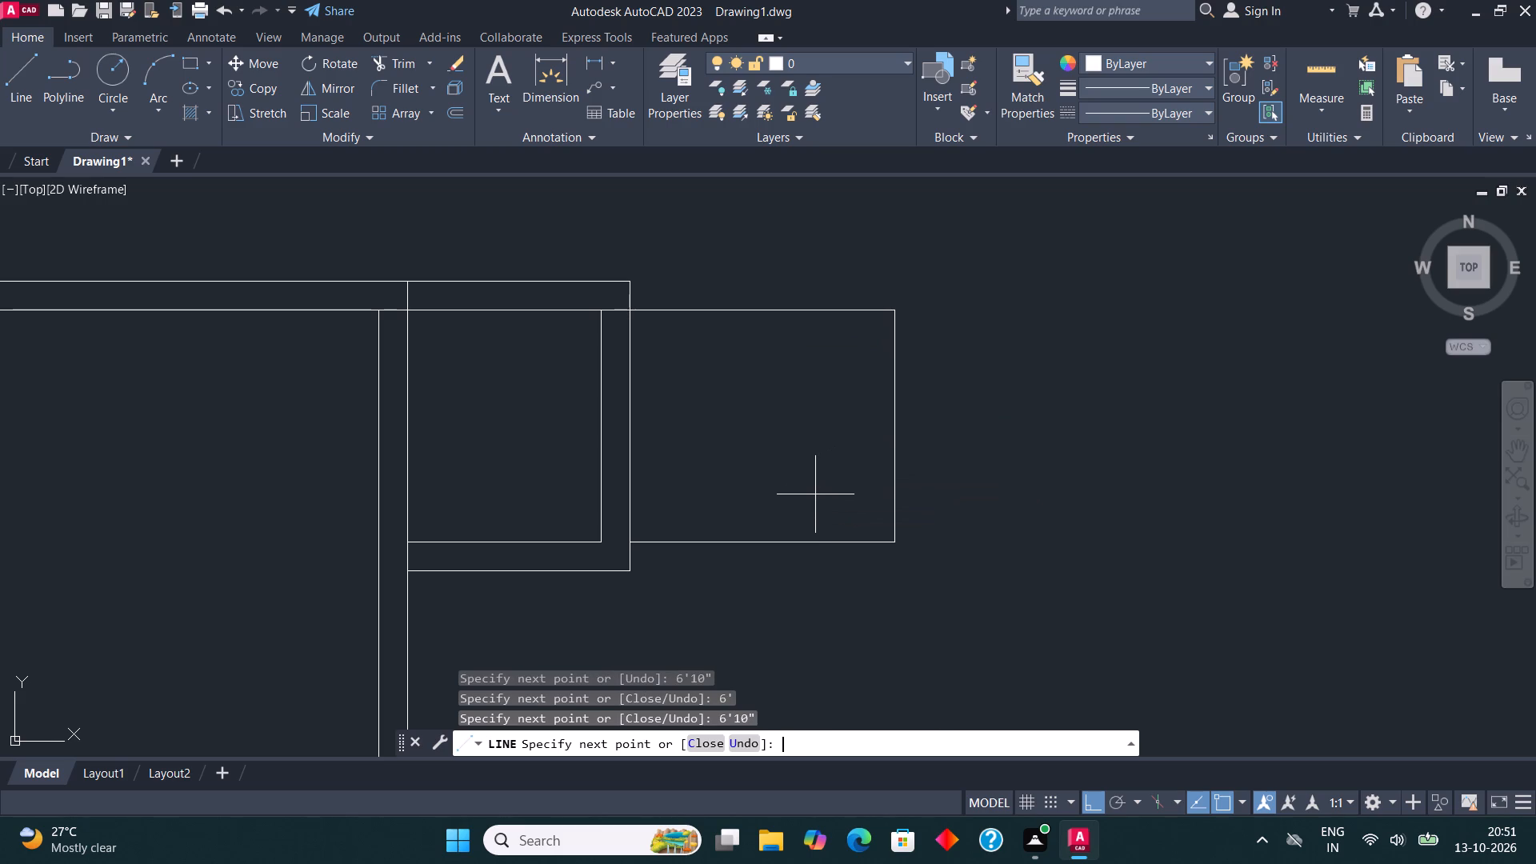
key(Escape)
Offset the top, right and bottom lines of the new 6'10" by 6' room 9" outward.
middle_drag(794, 486, 754, 478)
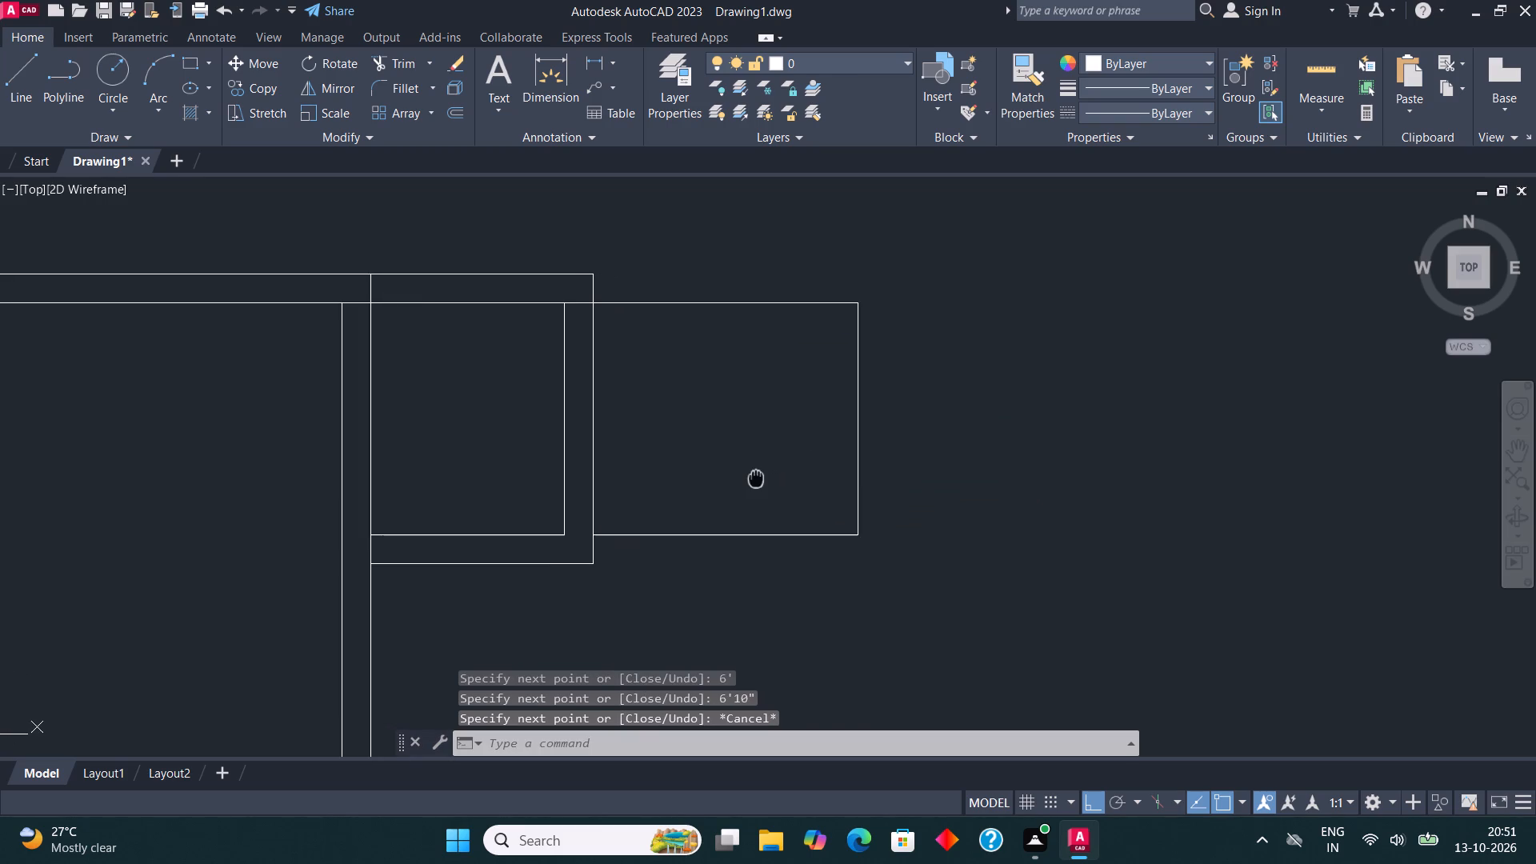
middle_drag(754, 478, 752, 476)
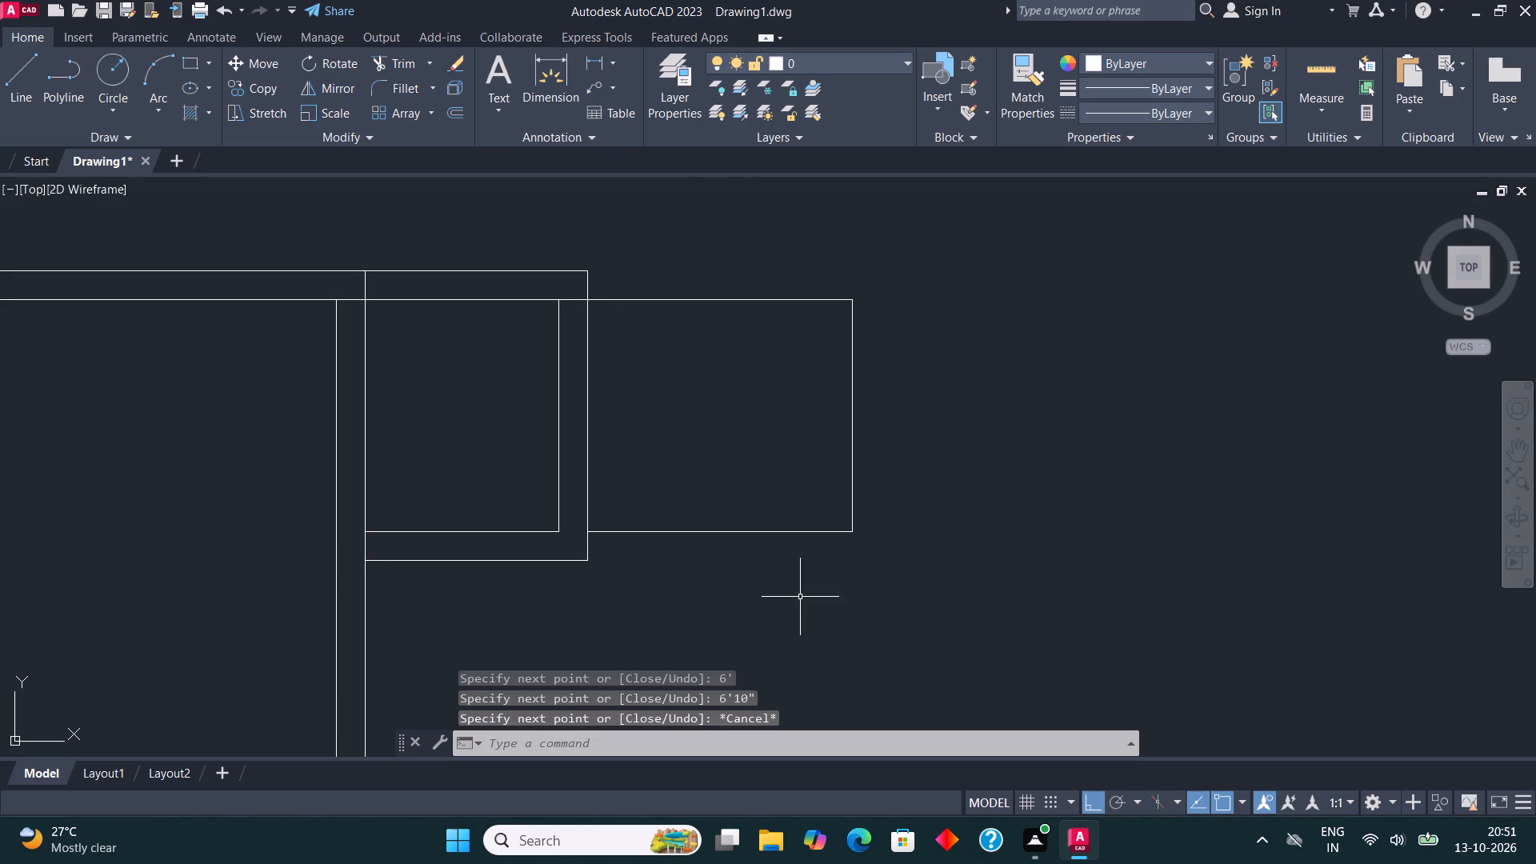
click(889, 592)
click(757, 273)
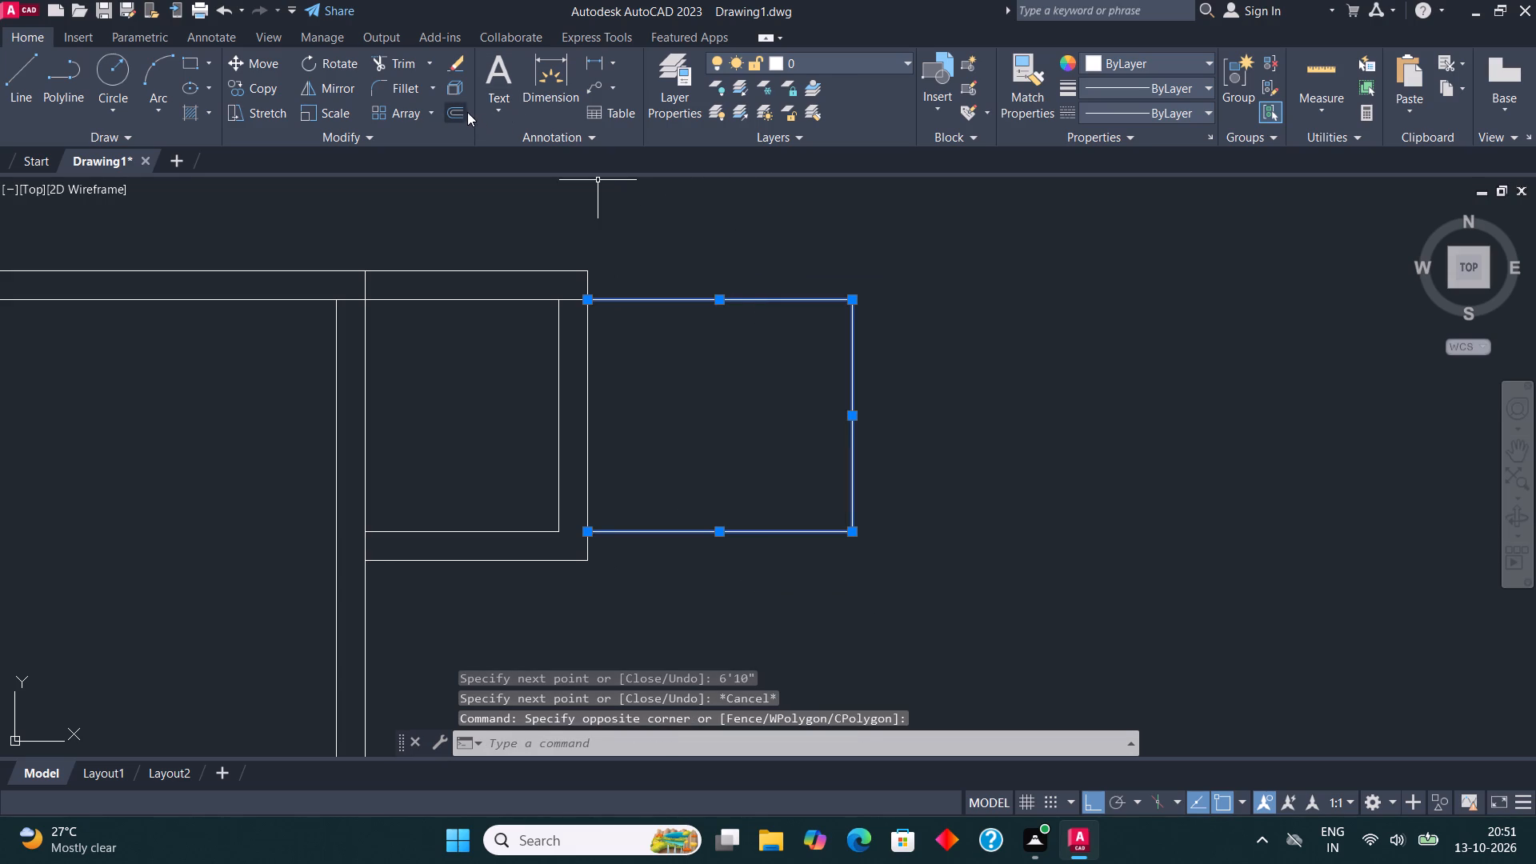
click(462, 108)
click(725, 303)
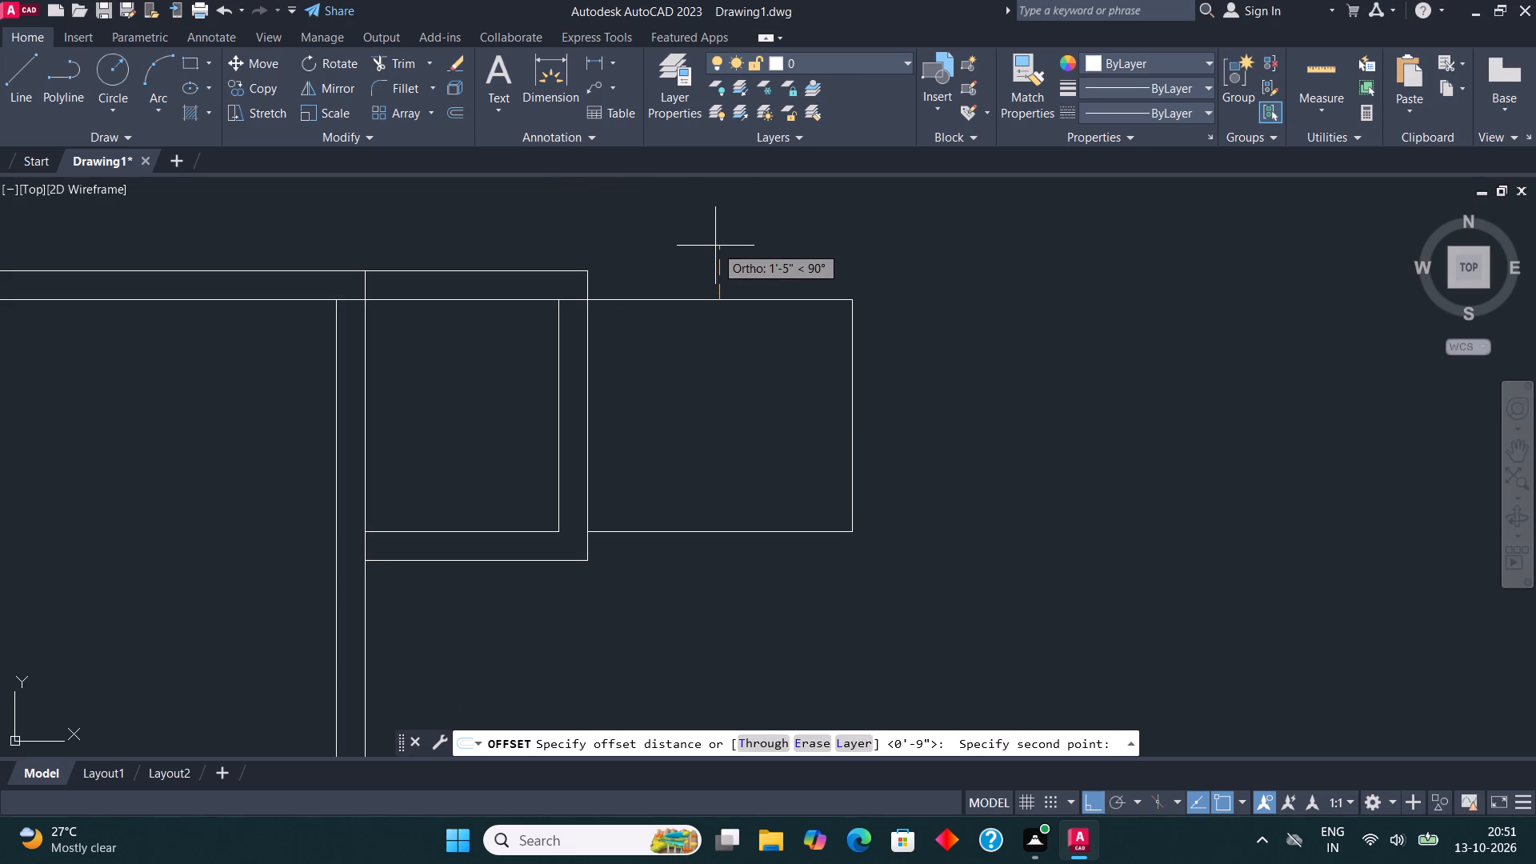
text(9")
key(Return)
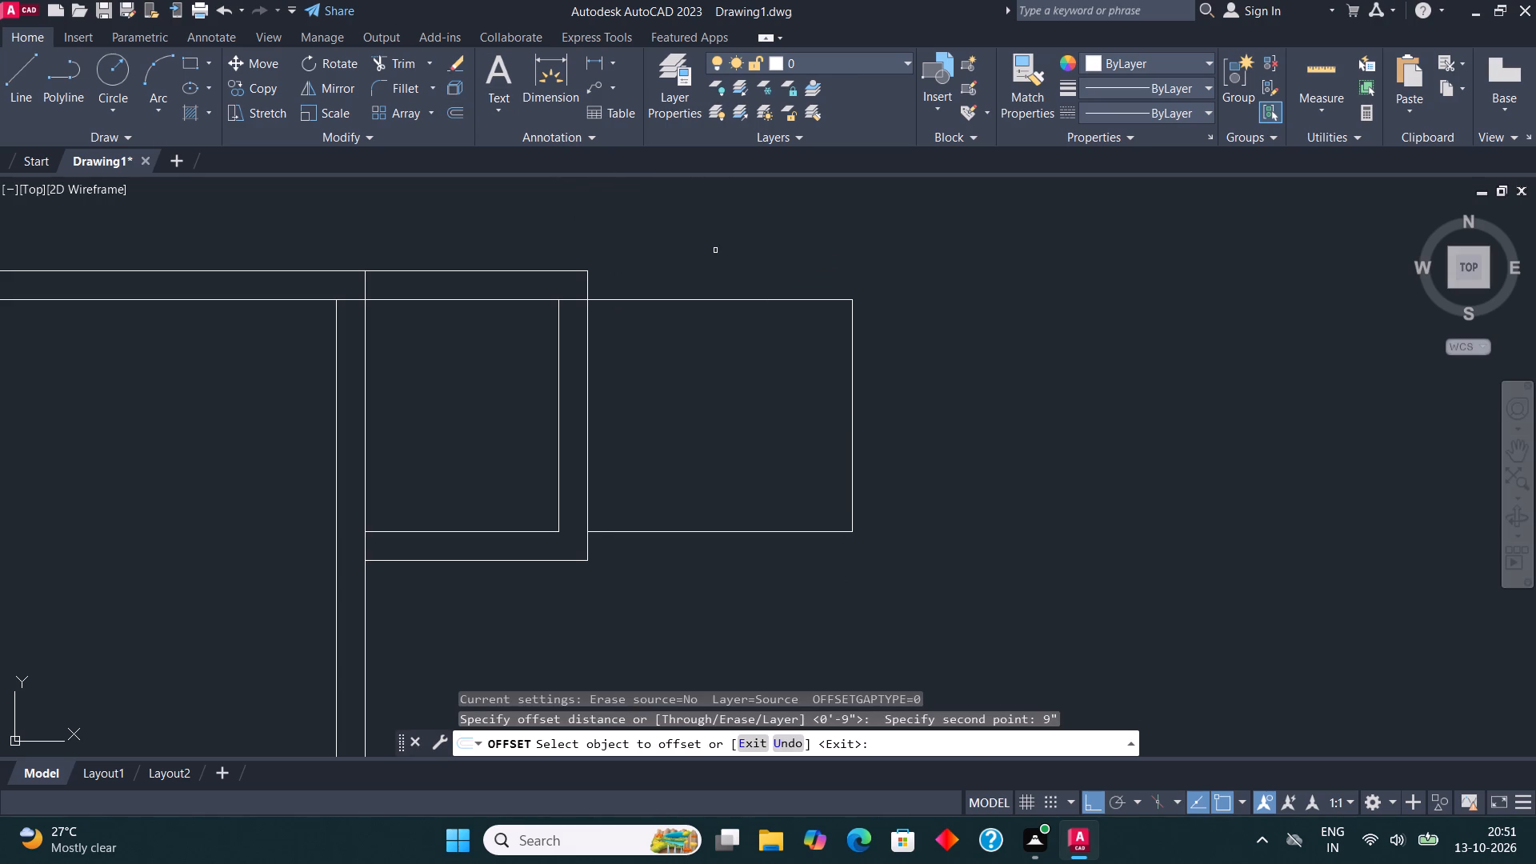
click(736, 299)
click(730, 255)
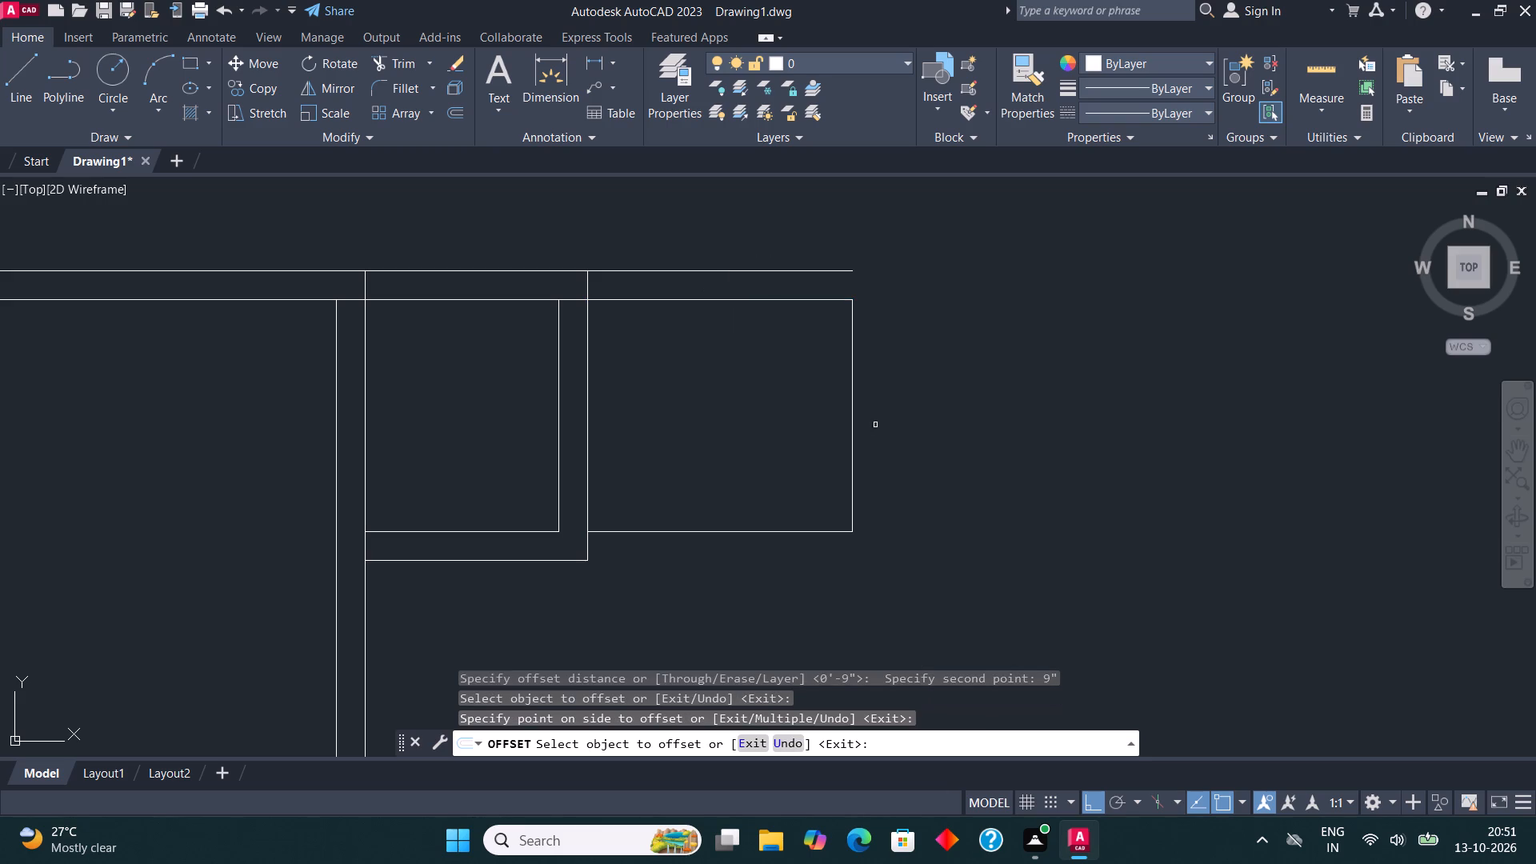
click(851, 410)
click(958, 348)
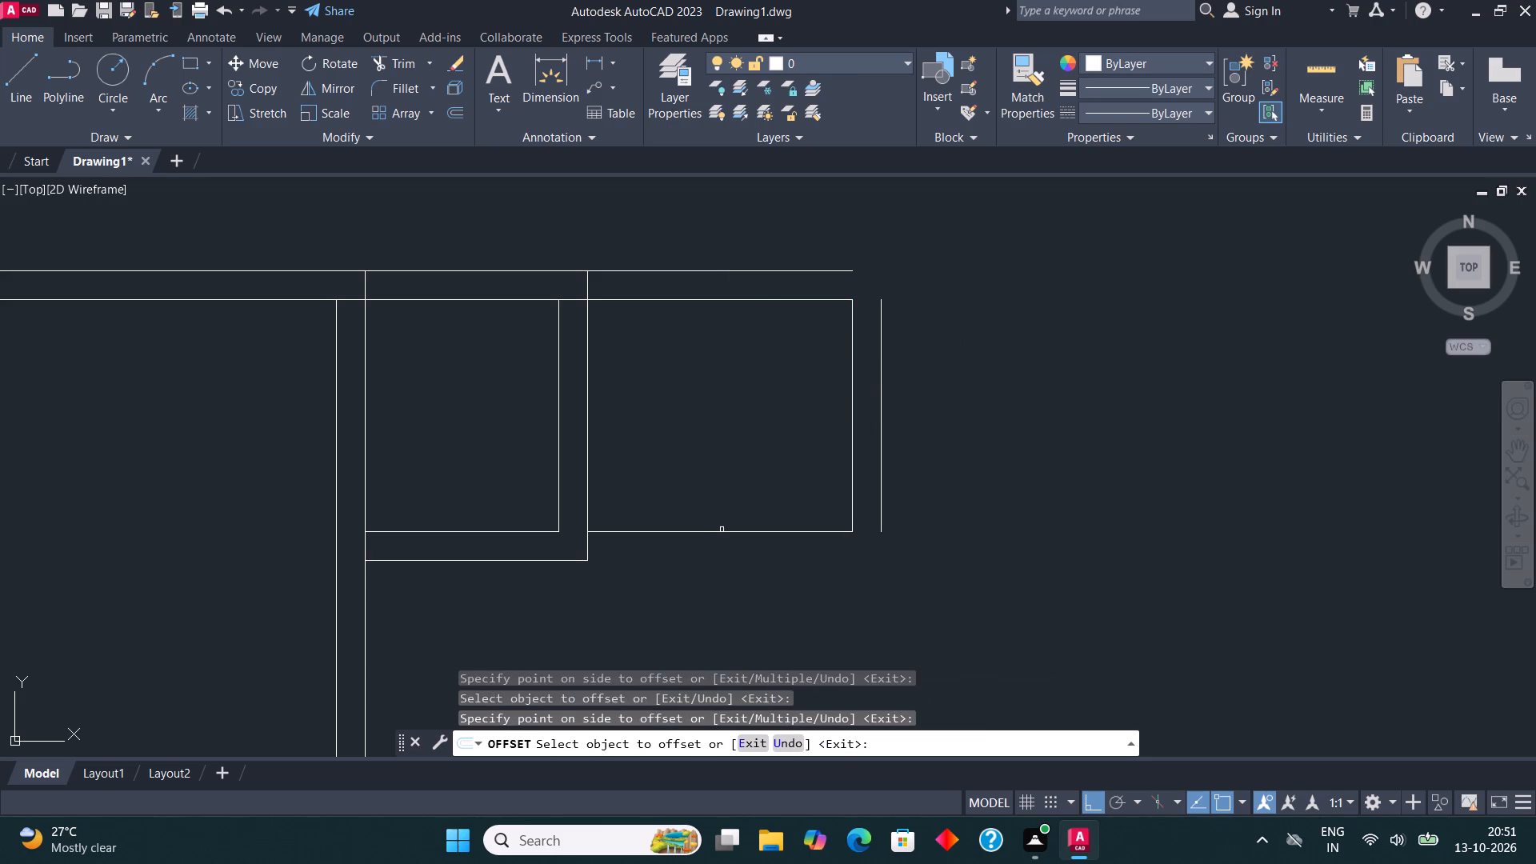
click(724, 533)
click(726, 582)
Fillet the 6'10" by 6' room's outer wall lines into sharp corners at its top-right and bottom-right.
click(401, 91)
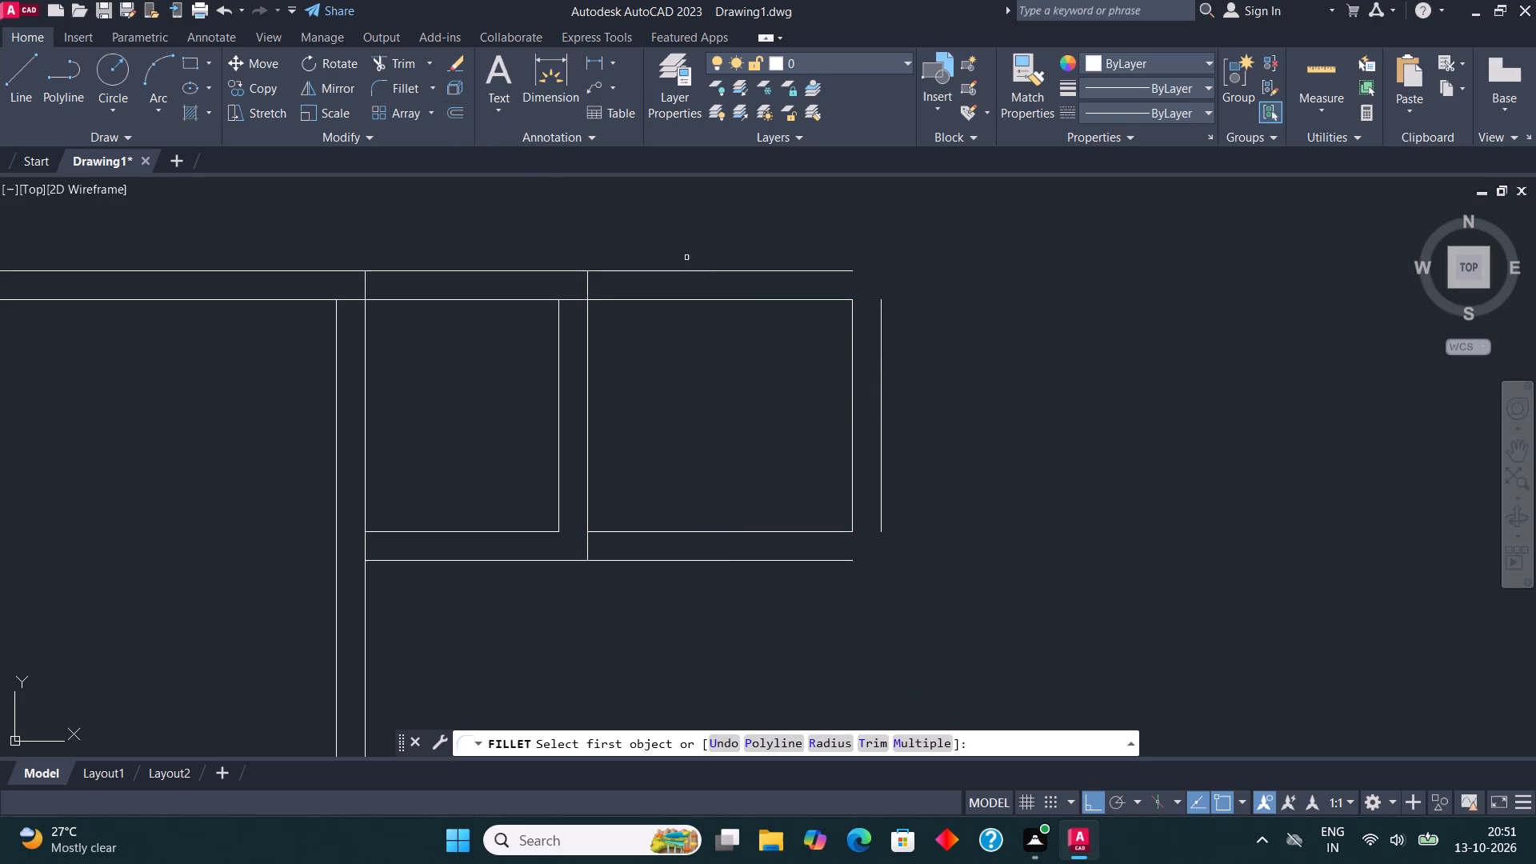
click(718, 271)
click(880, 329)
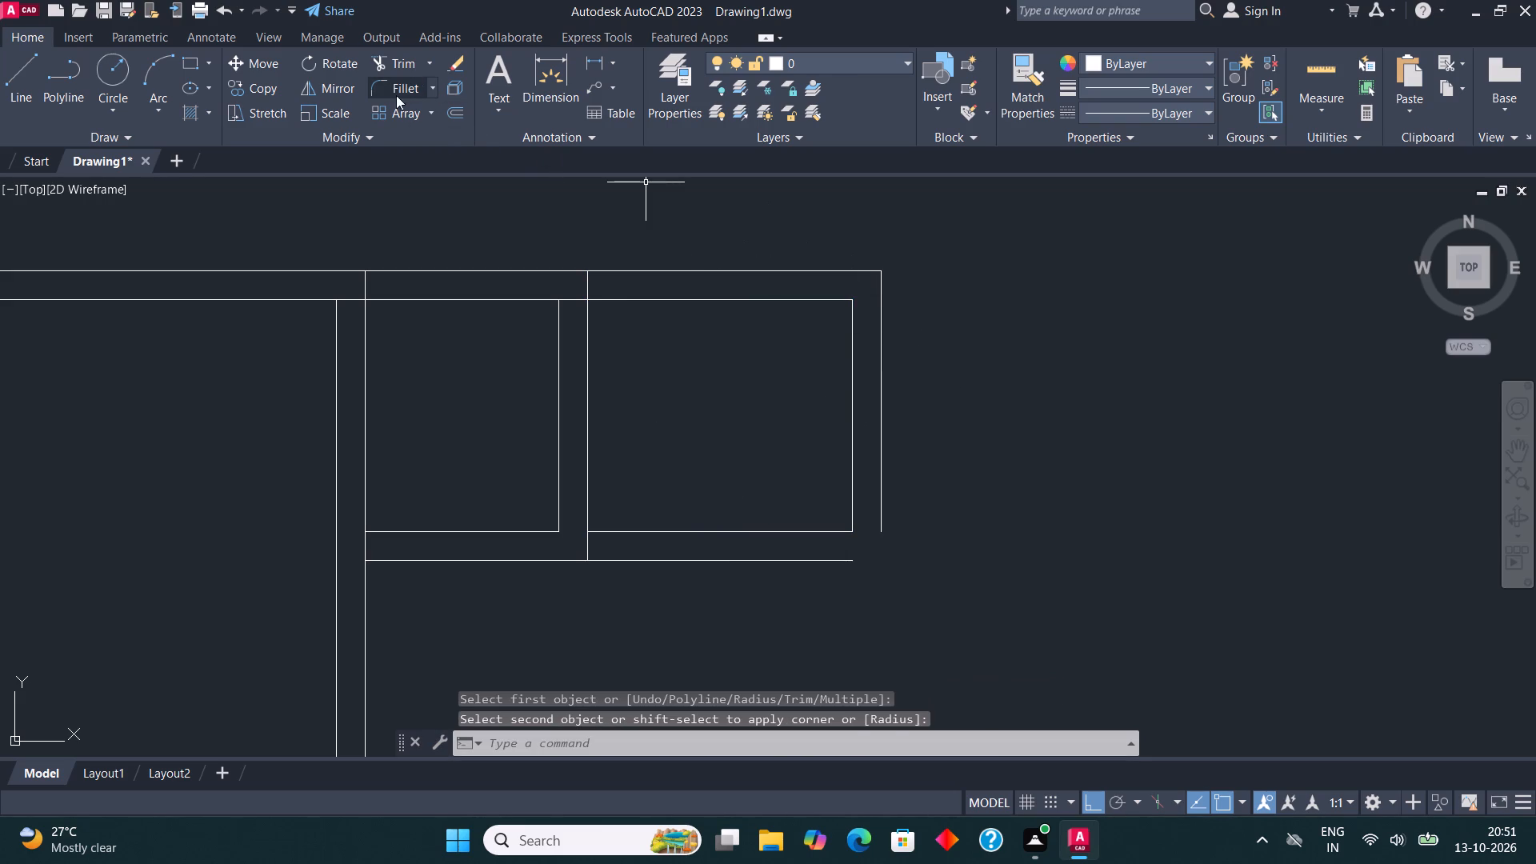
click(394, 90)
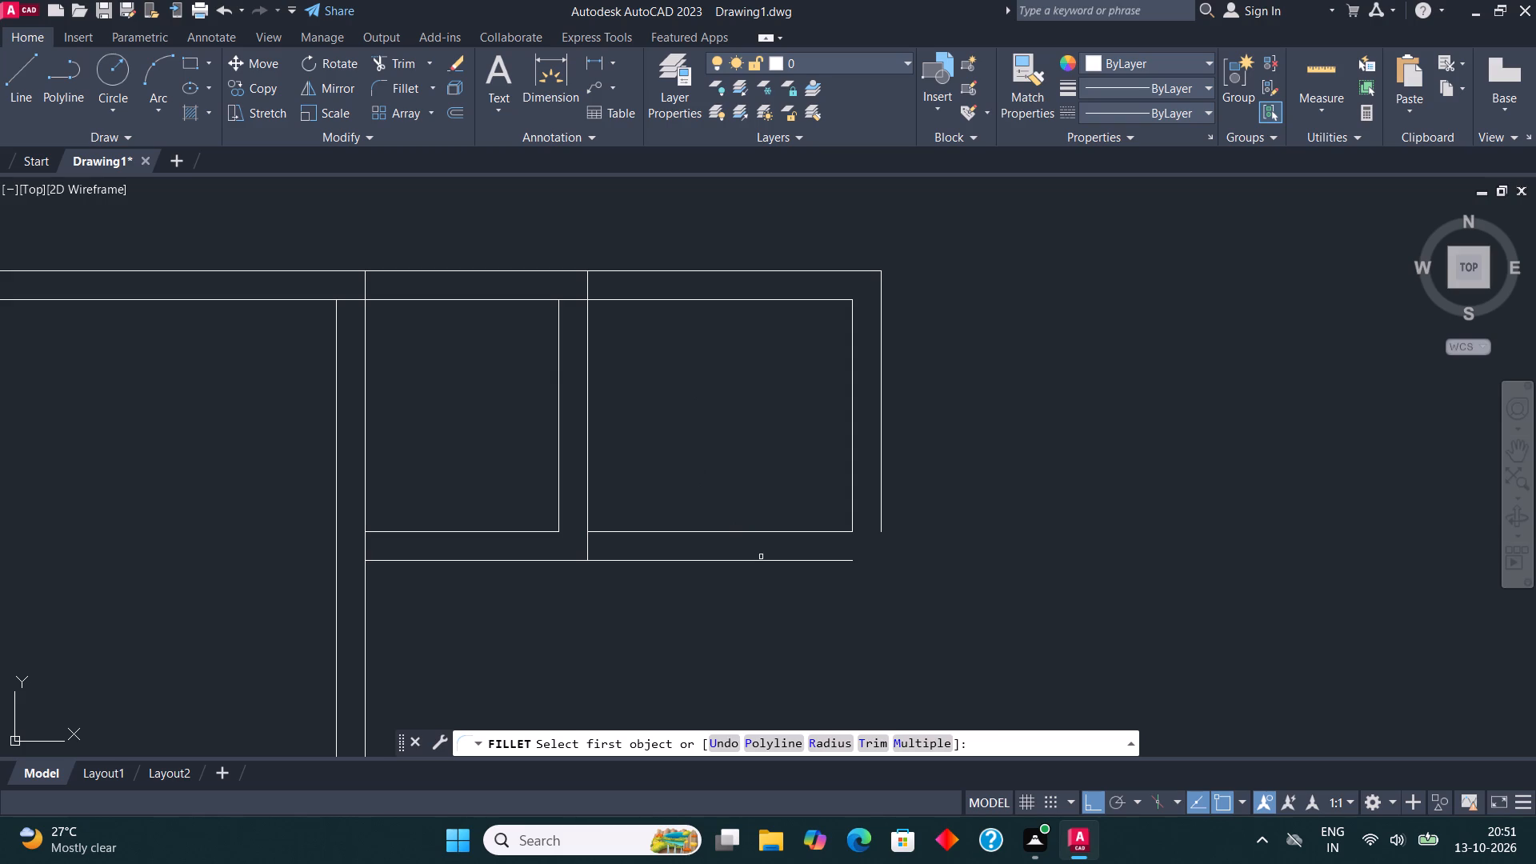
click(763, 558)
click(880, 507)
Draw lines from where the small rooms' lower outer wall meets the 13' by 15' room, 15' down, 12'6" right and up to that wall.
scroll(721, 284, down, 1)
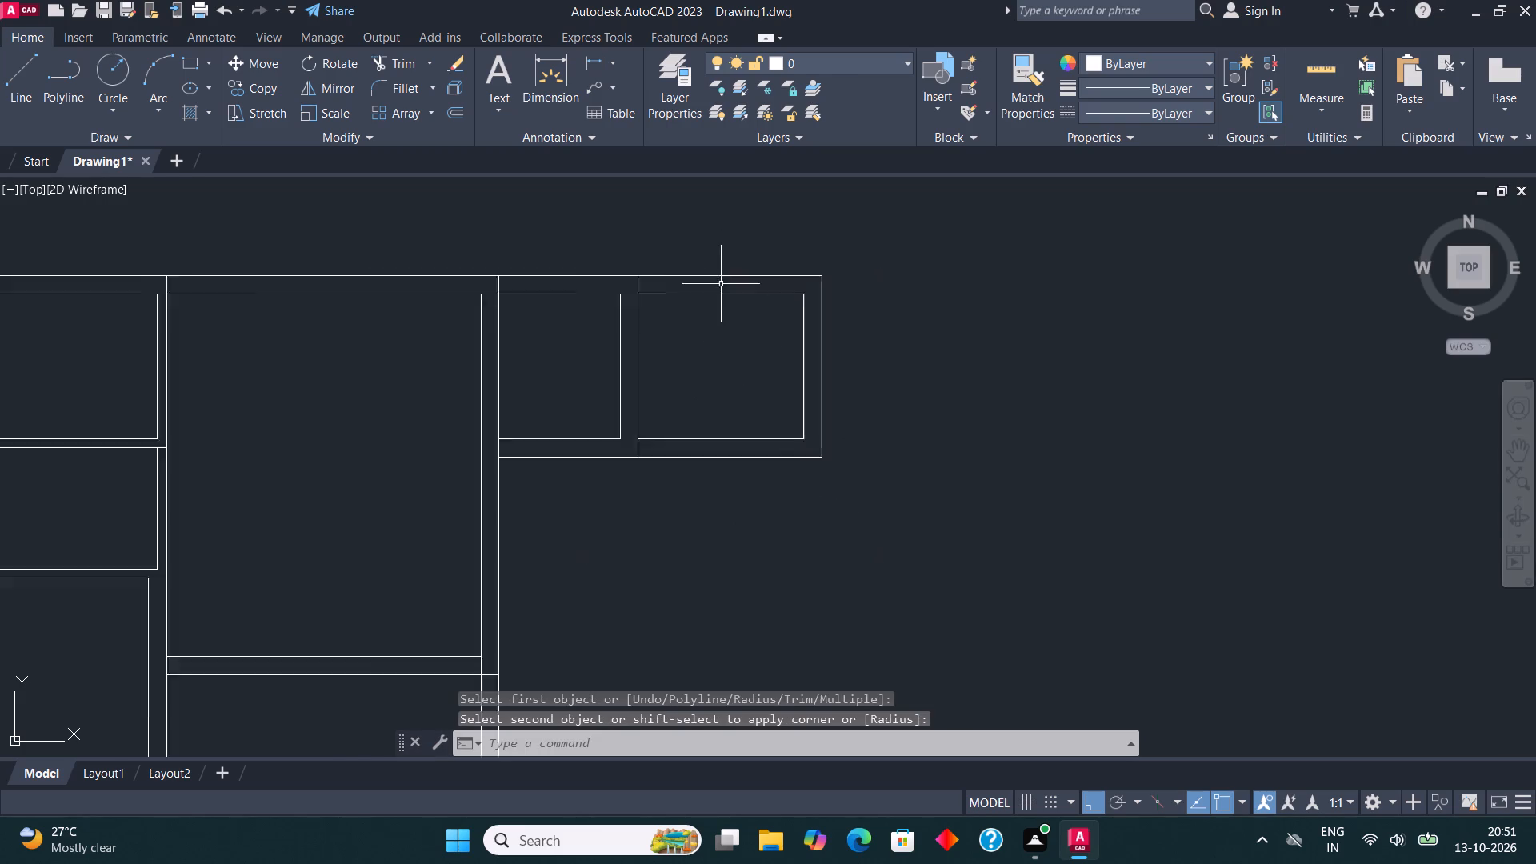
scroll(721, 286, down, 1)
click(22, 77)
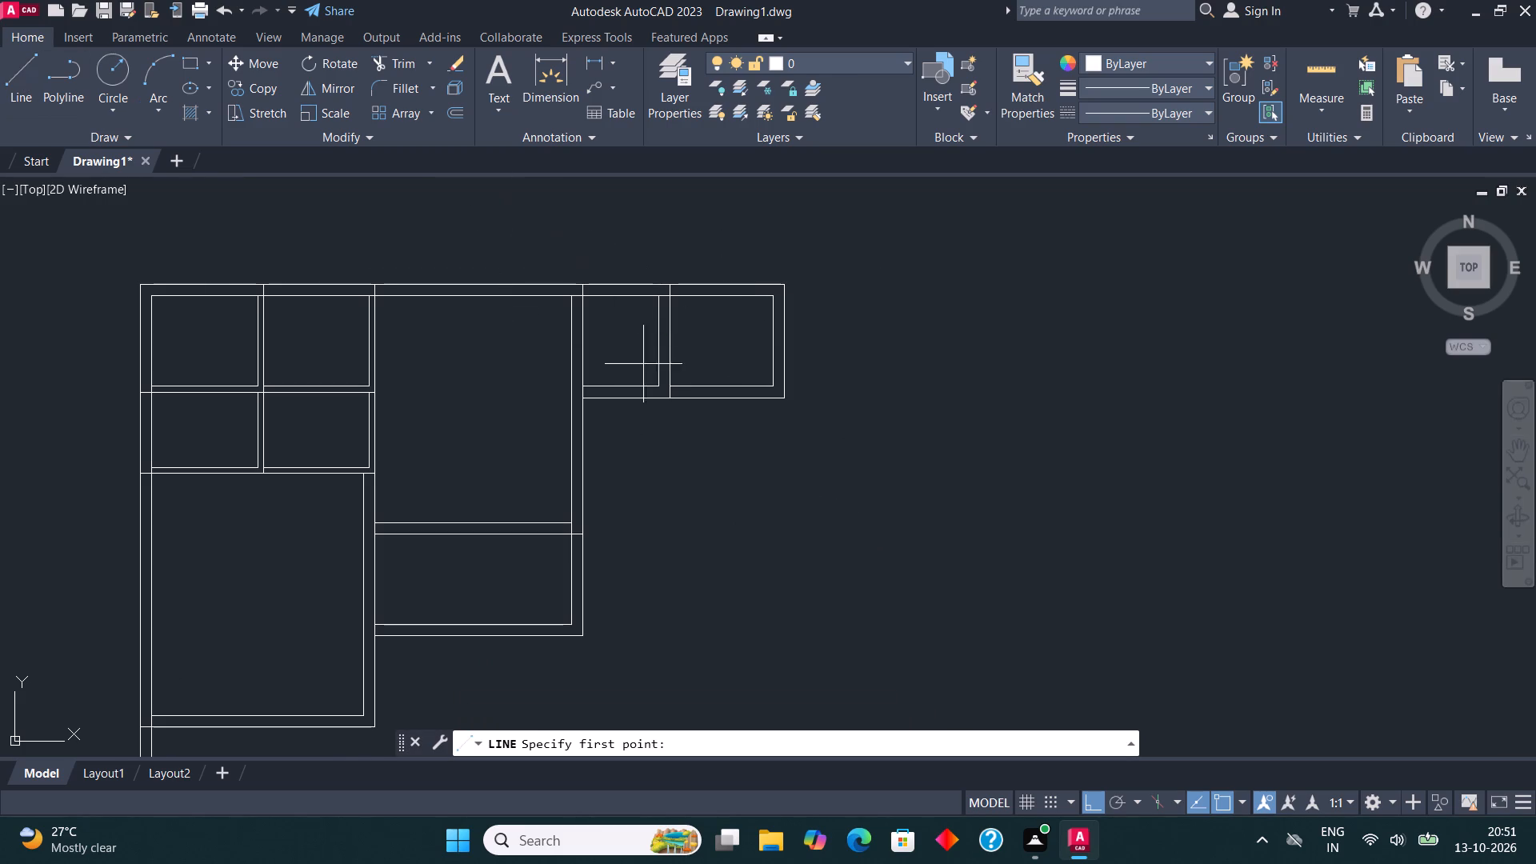
scroll(632, 386, up, 1)
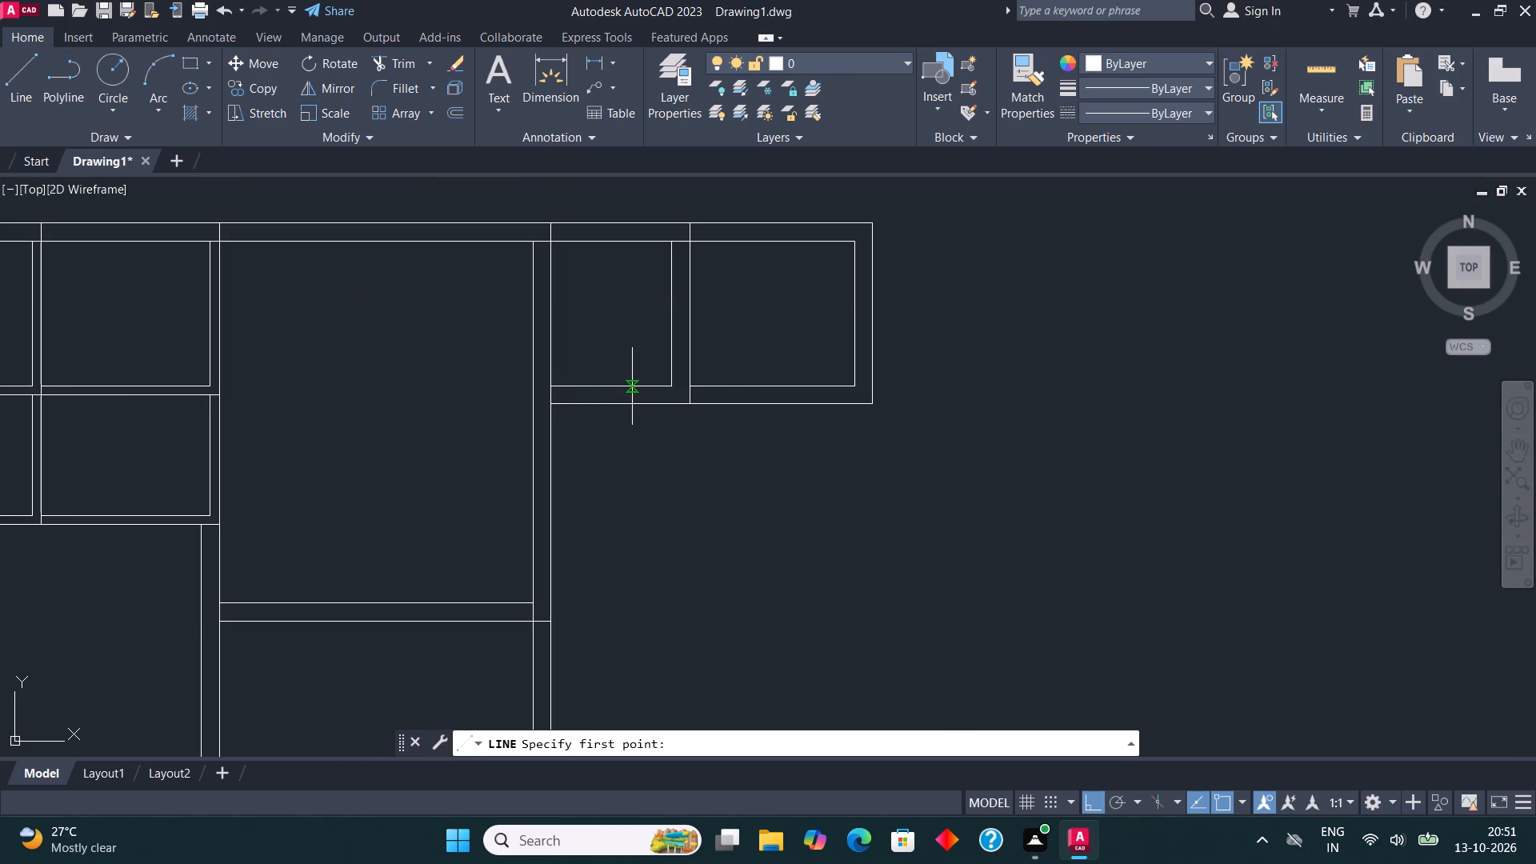
click(550, 408)
text(15')
key(Return)
scroll(560, 486, down, 2)
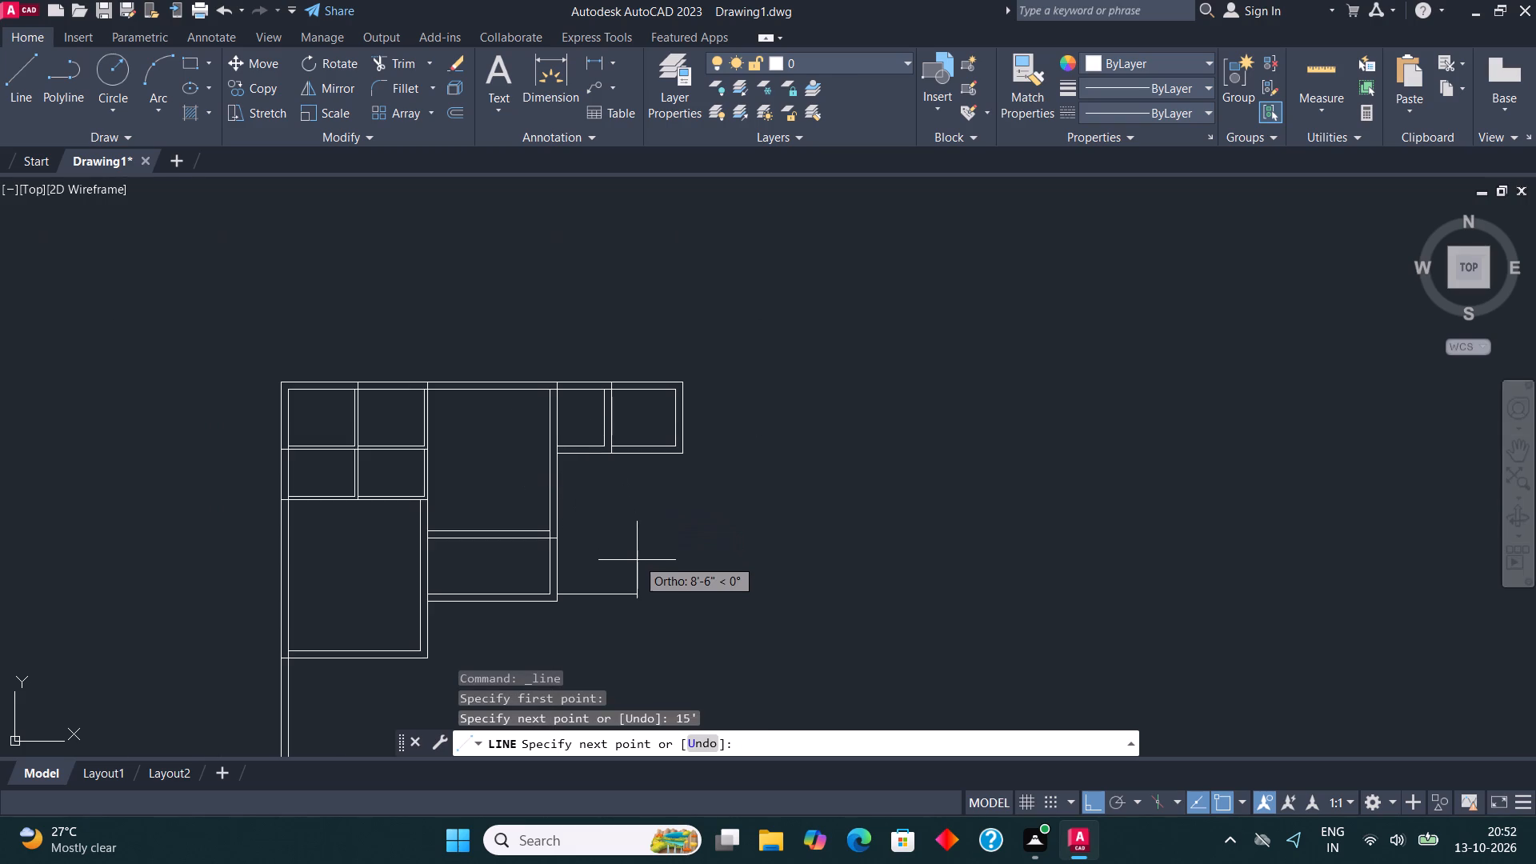
text(12'6")
key(Return)
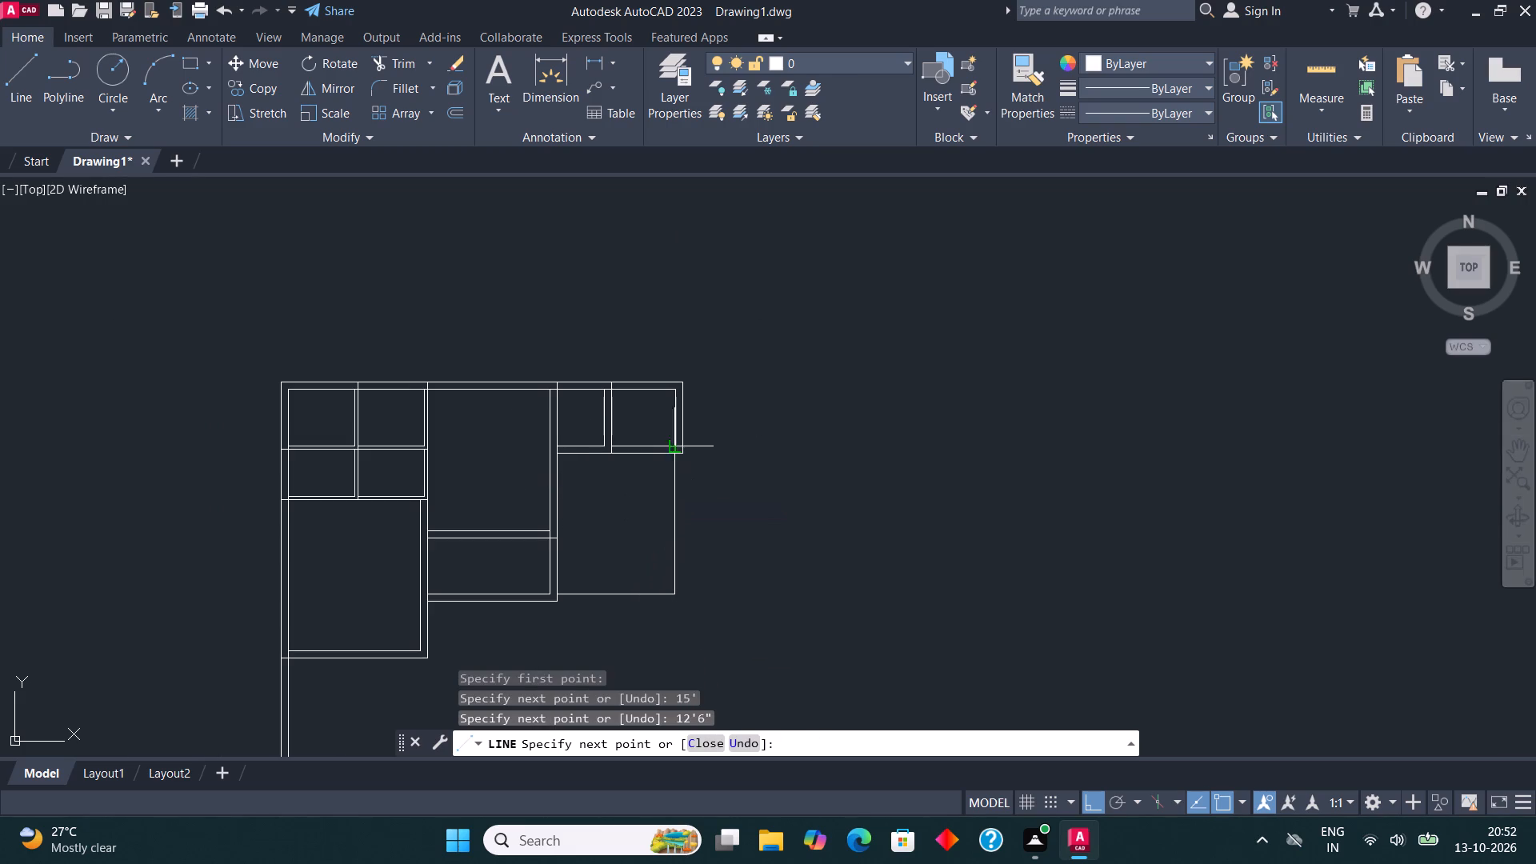
scroll(675, 495, up, 2)
click(665, 393)
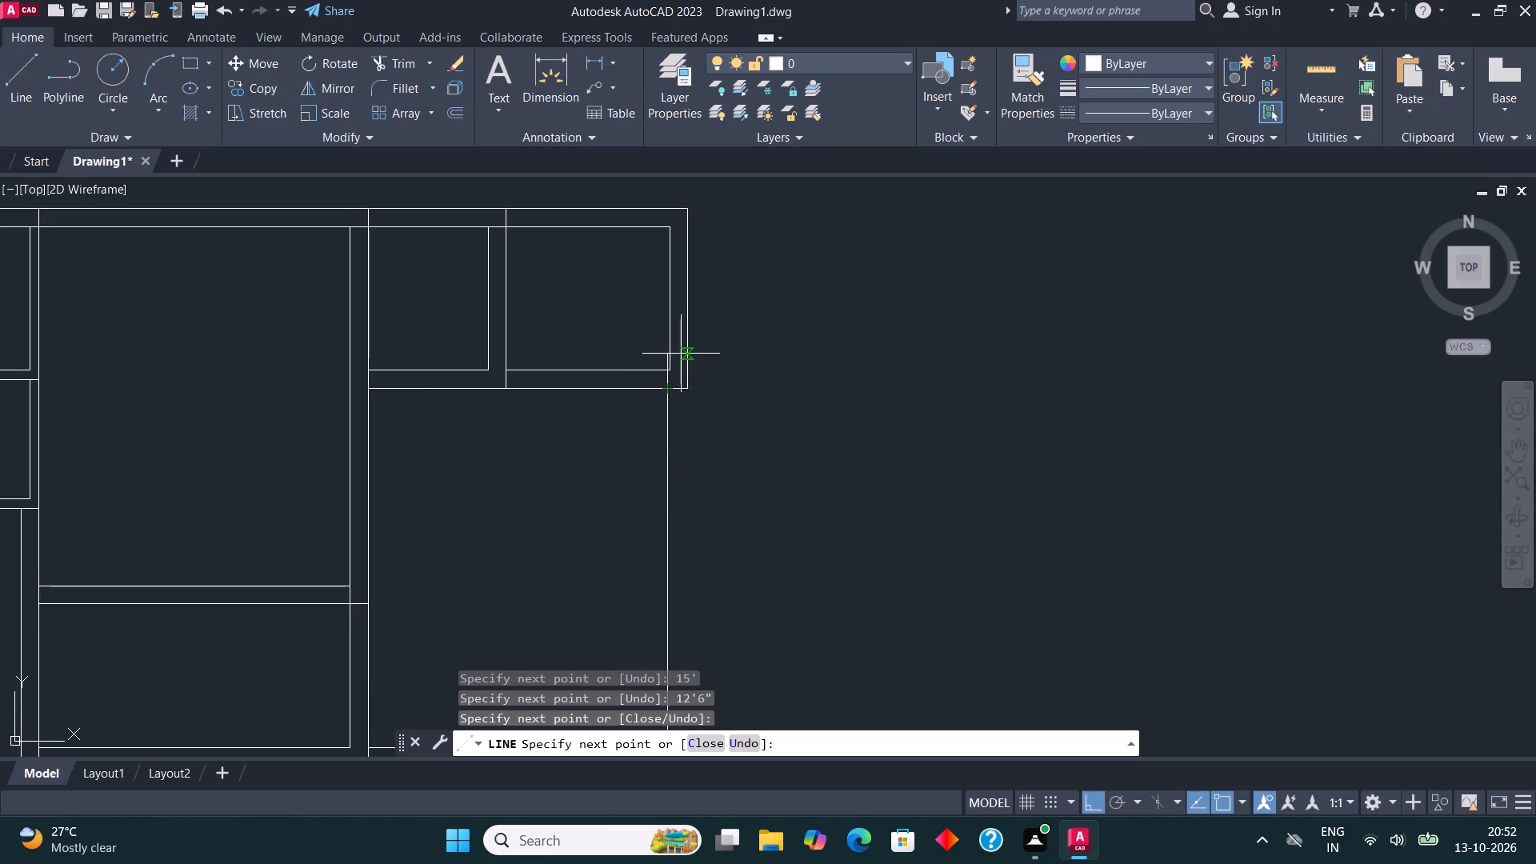
scroll(686, 352, down, 1)
key(Escape)
Offset the right and bottom lines of the new 12'6" by 15' room 9" outward.
middle_drag(657, 458, 634, 350)
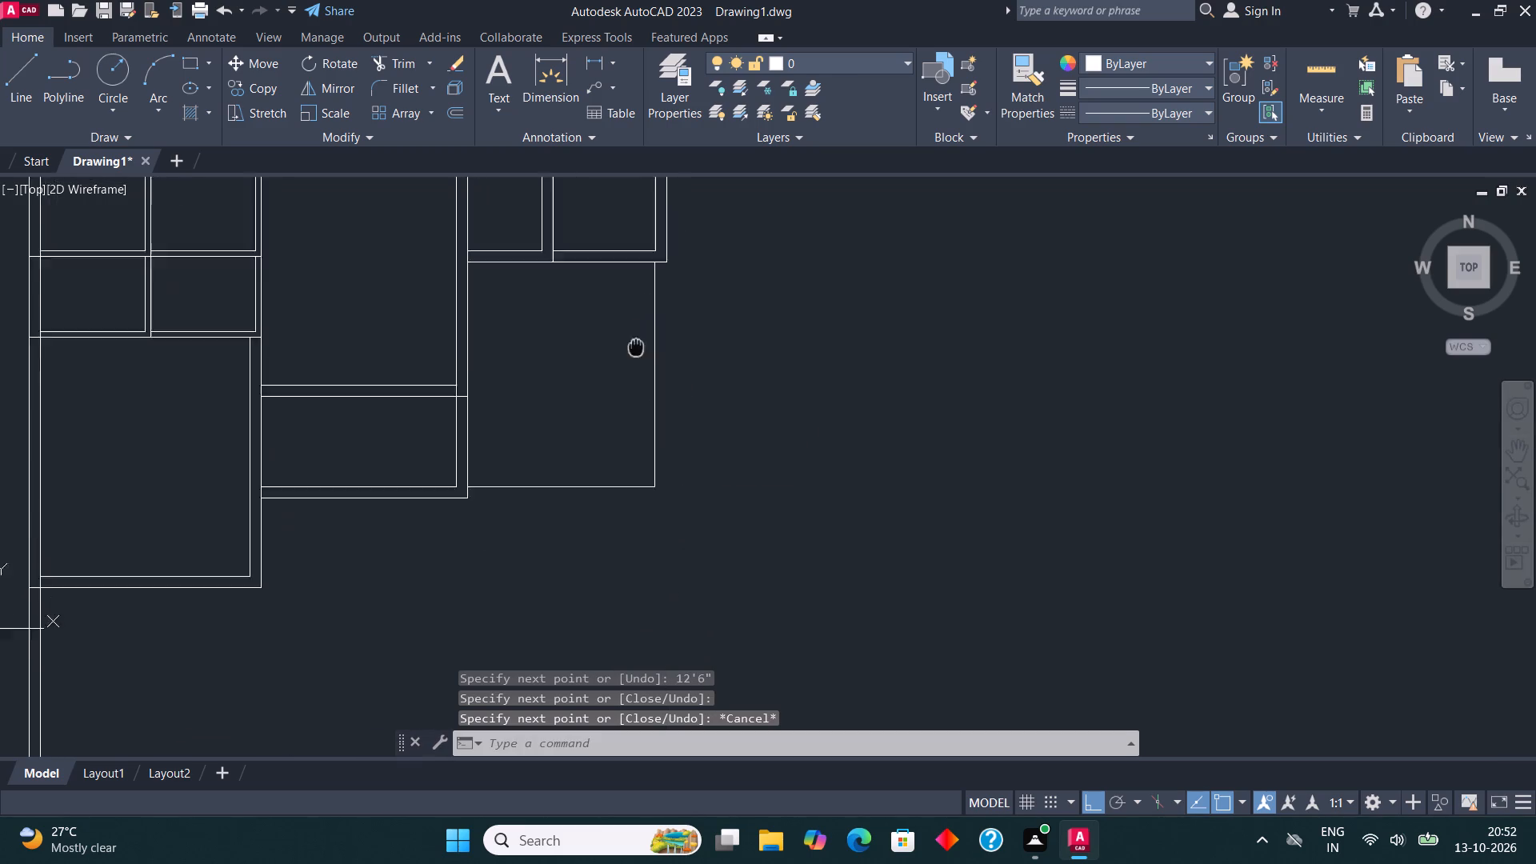
middle_drag(634, 350, 598, 430)
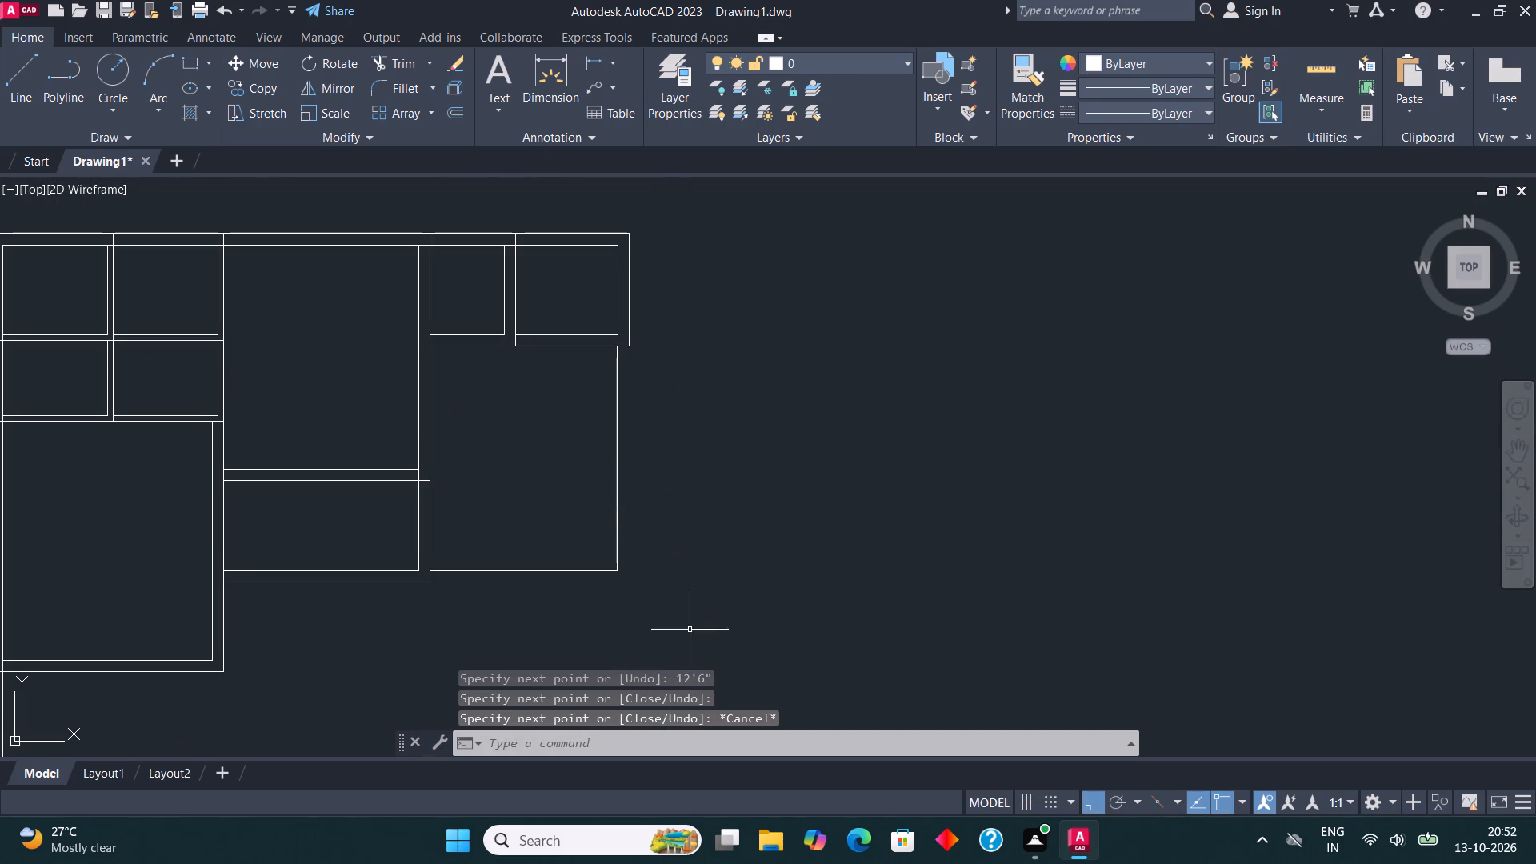
click(650, 593)
click(540, 482)
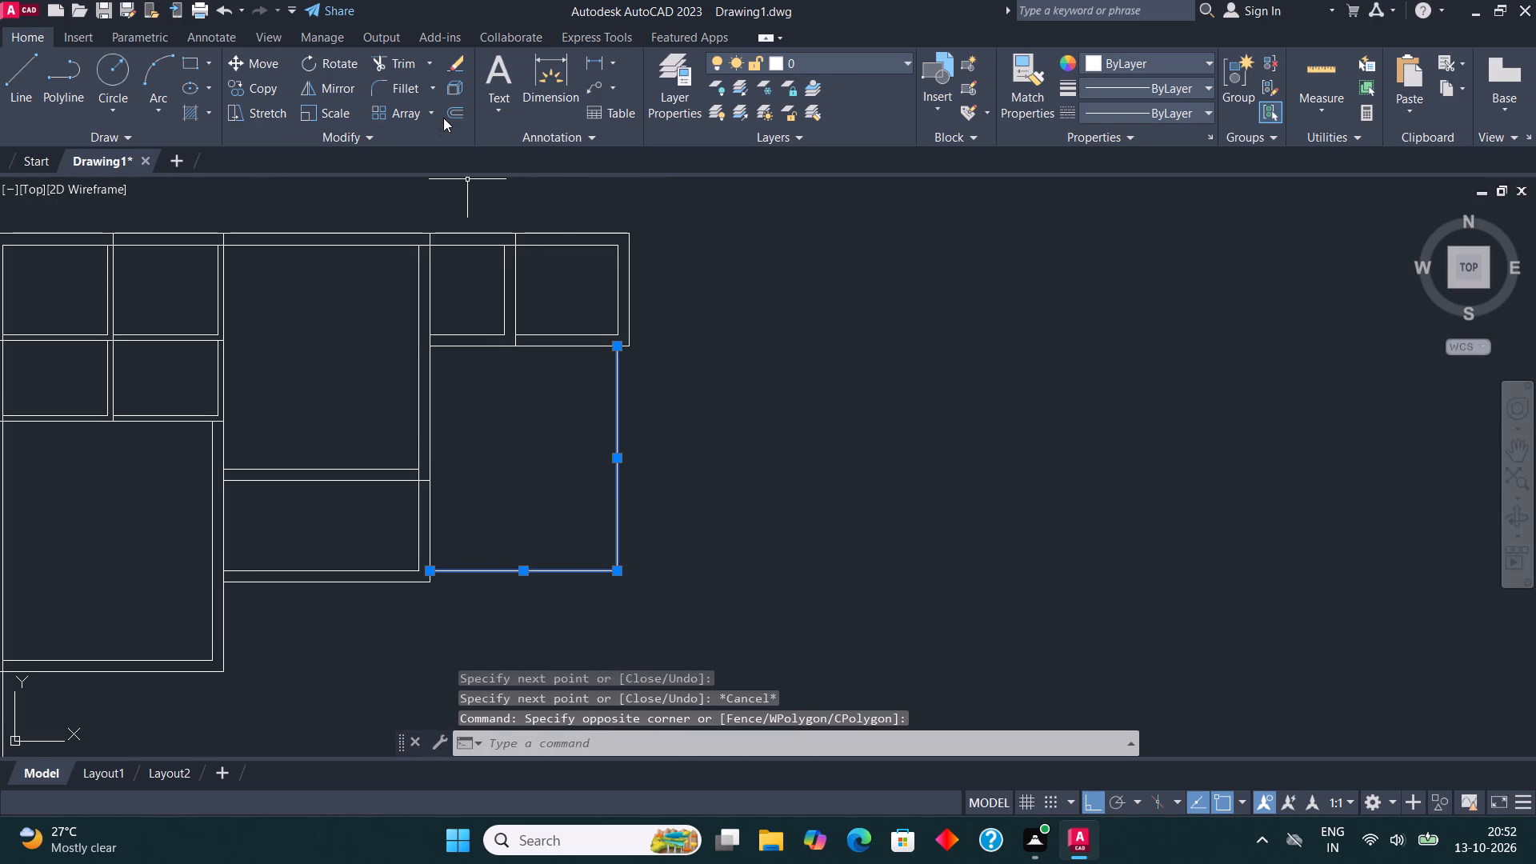
click(455, 107)
click(618, 430)
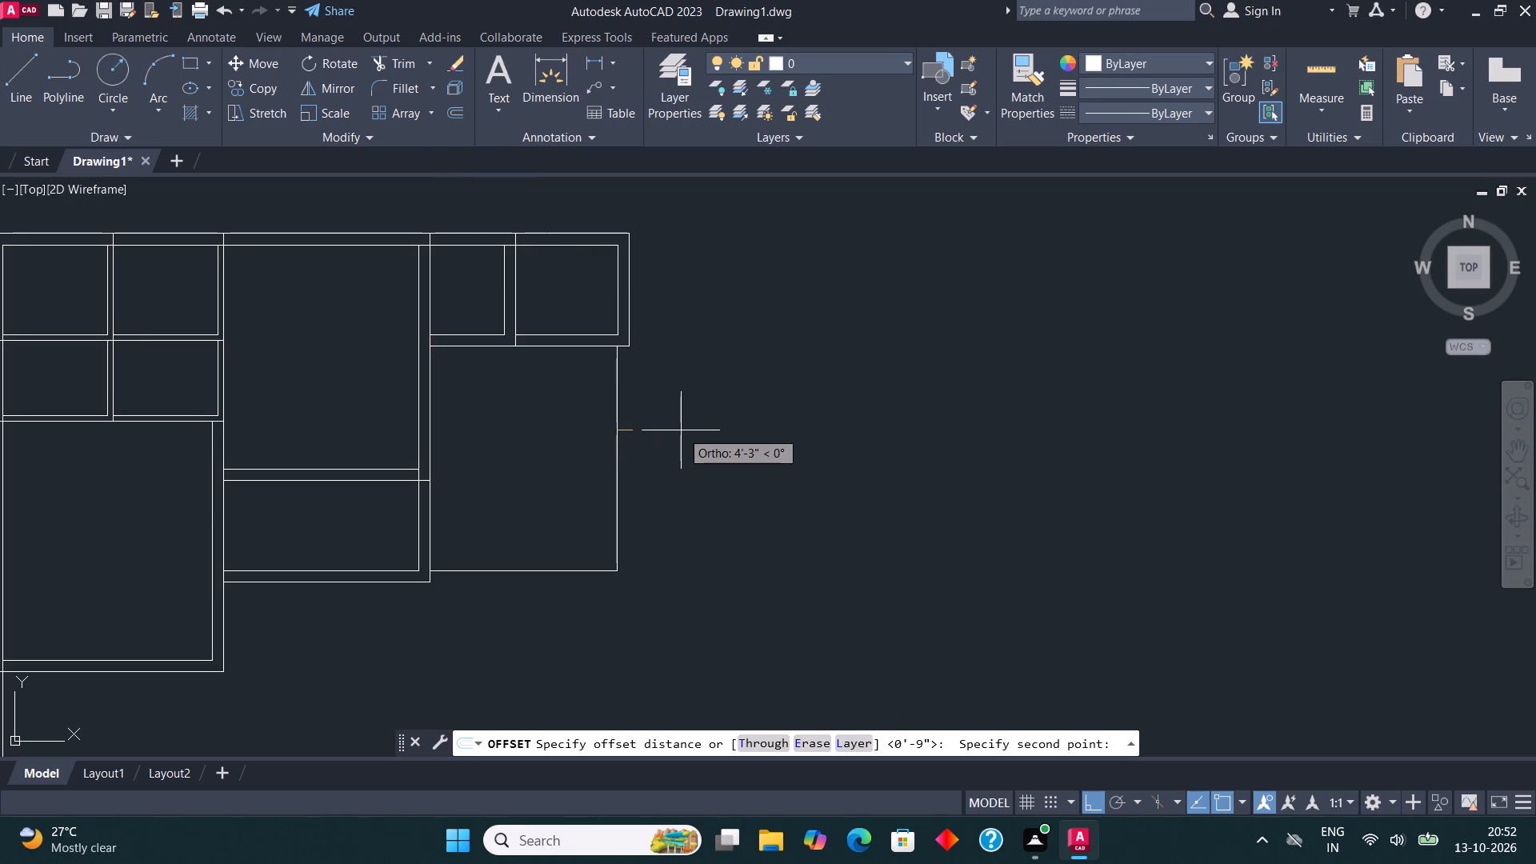
key(9)
key(shift+quotedbl)
key(Return)
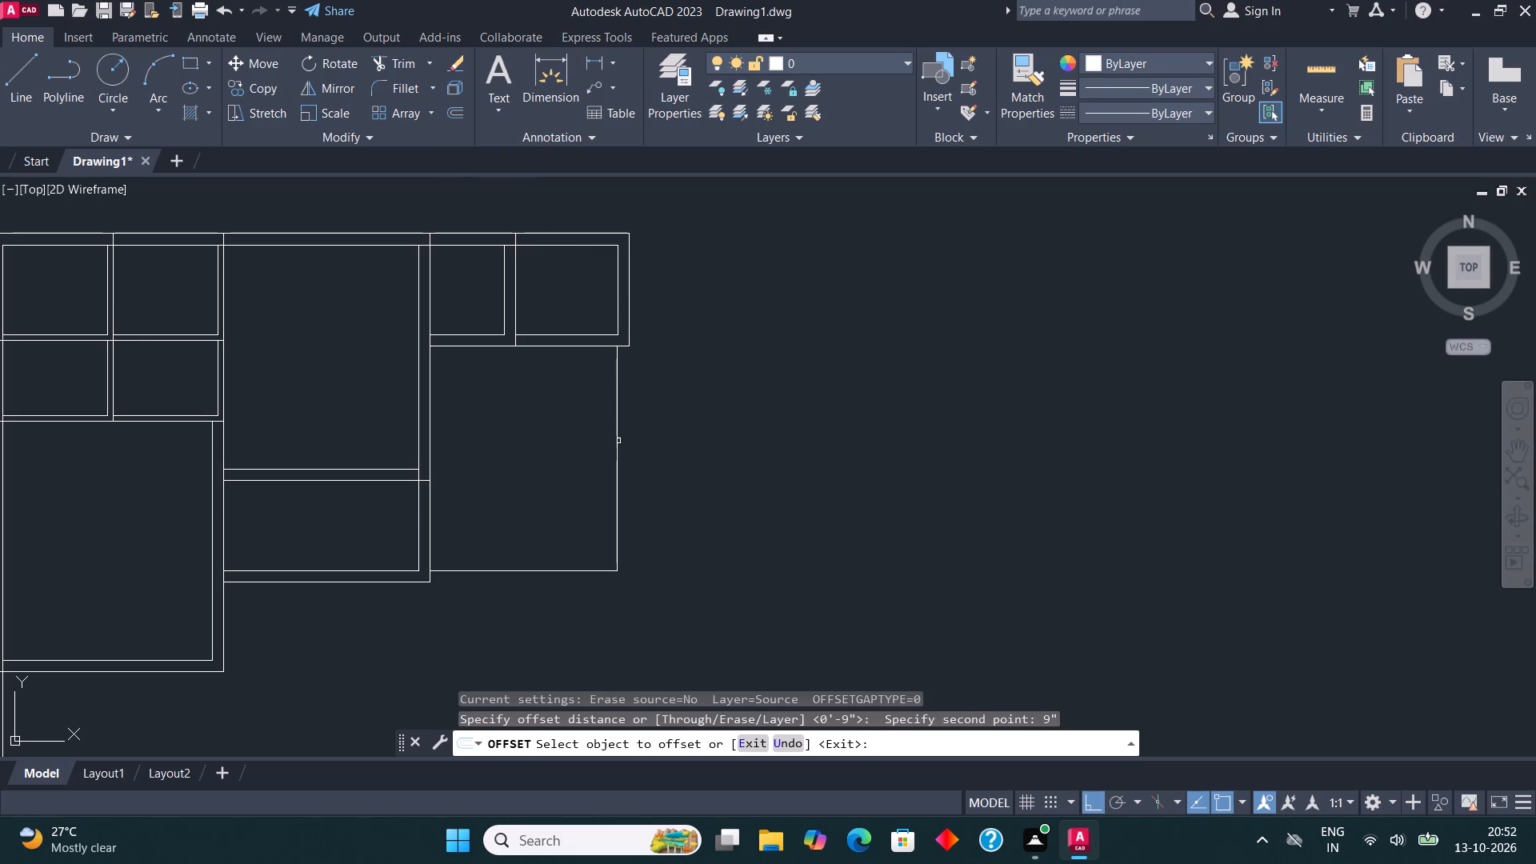
click(618, 440)
click(680, 430)
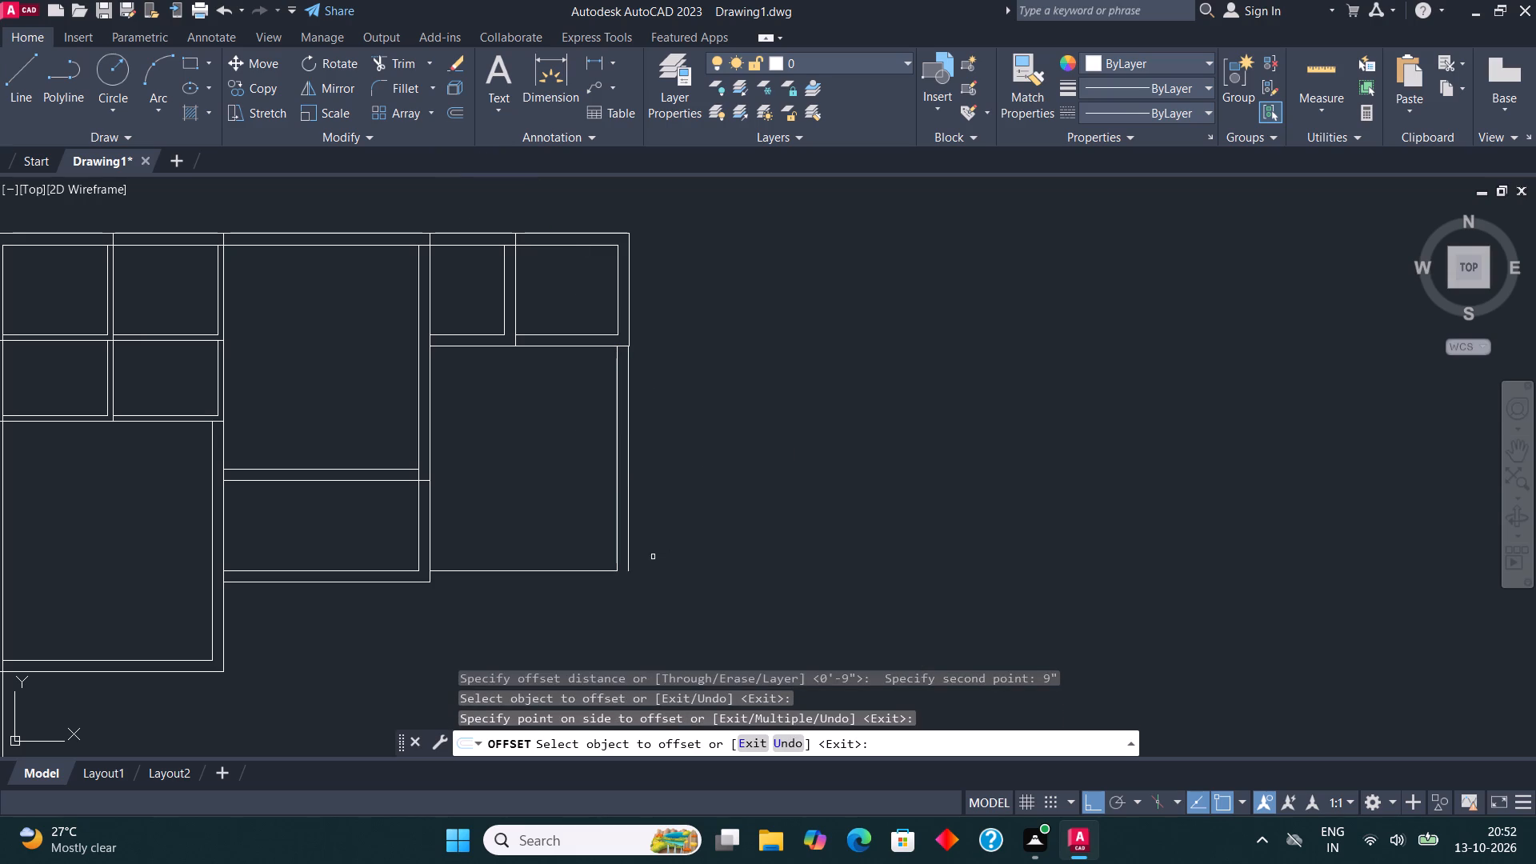
click(534, 570)
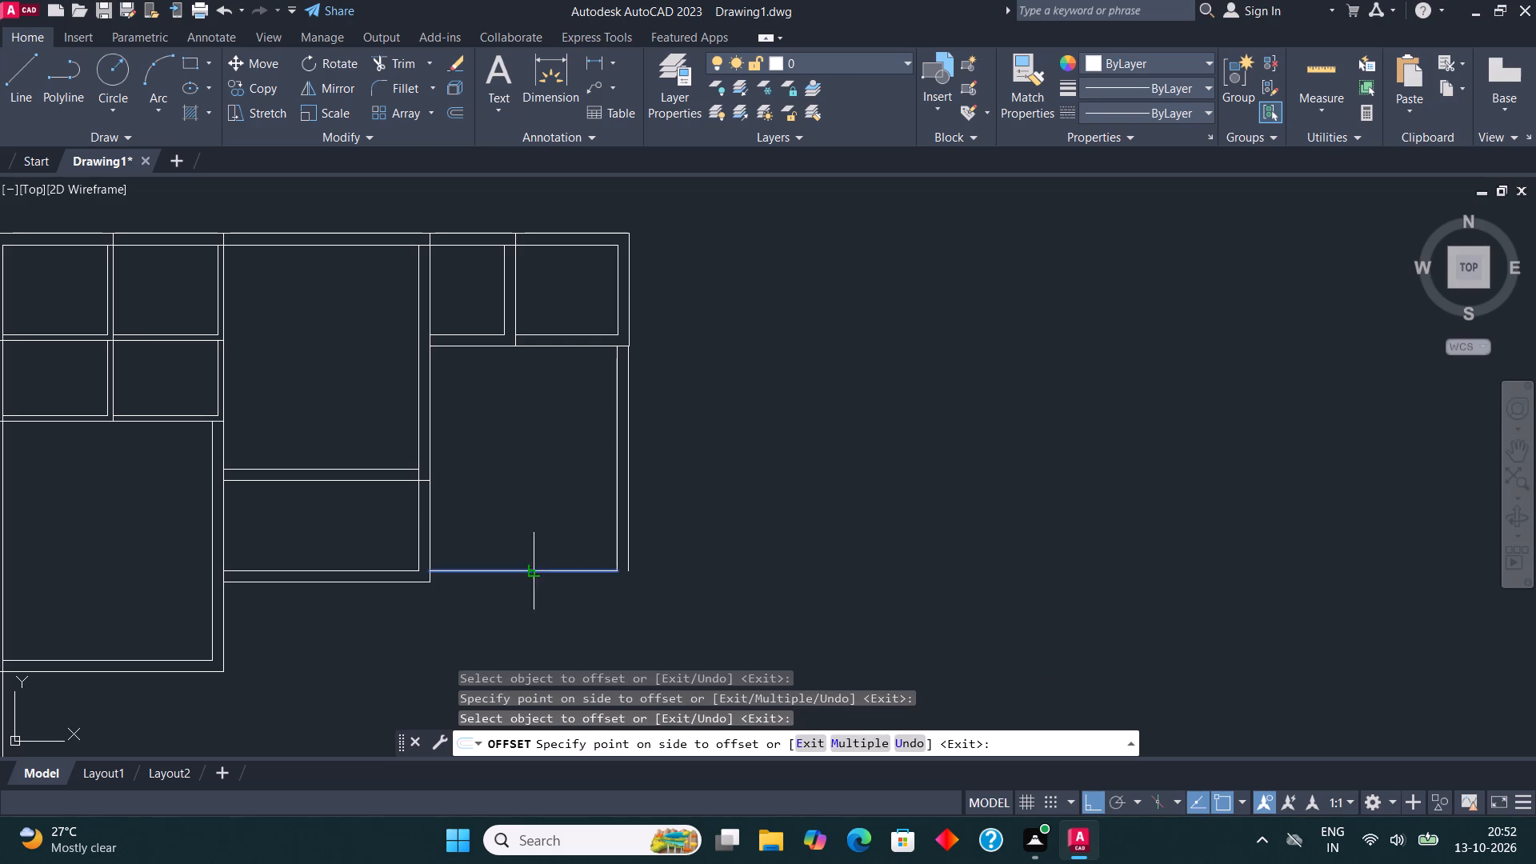
click(534, 591)
Fillet the 12'6" by 15' room's outer wall lines into a sharp bottom-right corner.
click(413, 89)
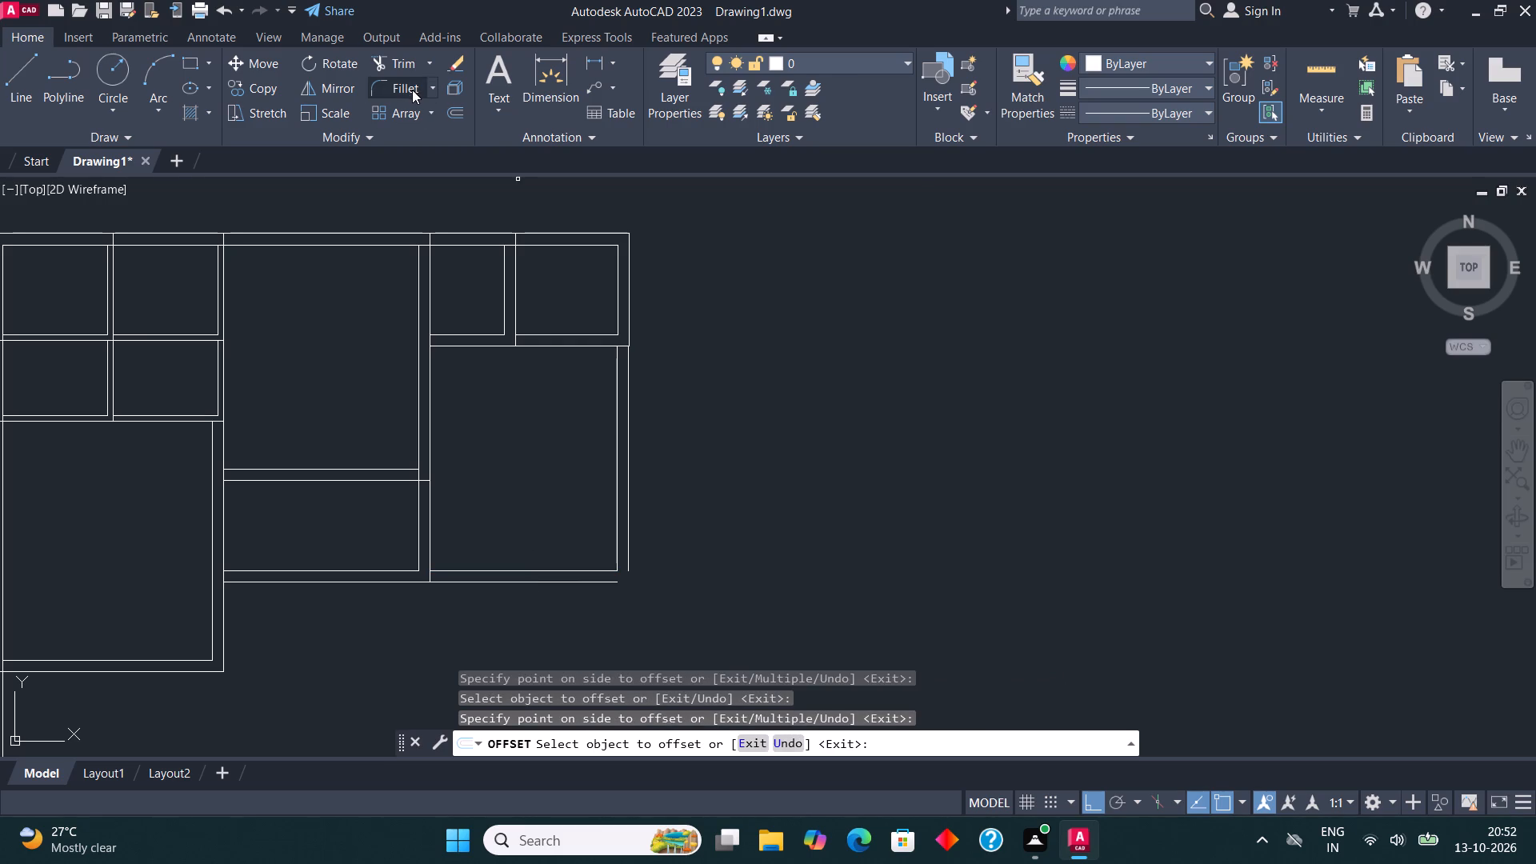
click(591, 580)
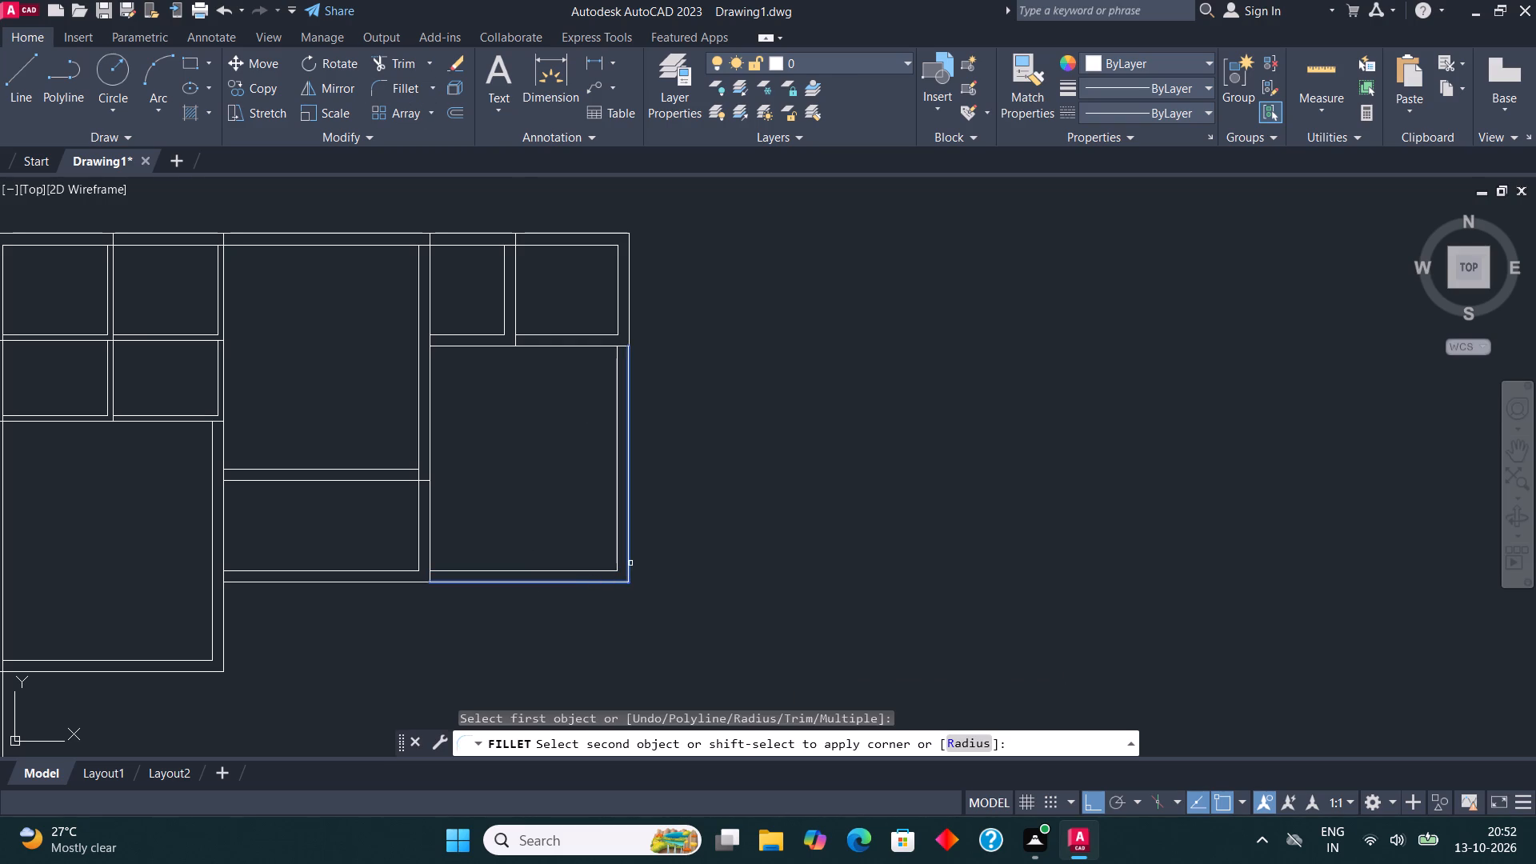
click(630, 562)
Move both right-hand wall lines of the 12'6" by 15' room to align with the outer bottom-right corner of the room above.
scroll(630, 360, up, 3)
scroll(637, 382, down, 3)
click(674, 477)
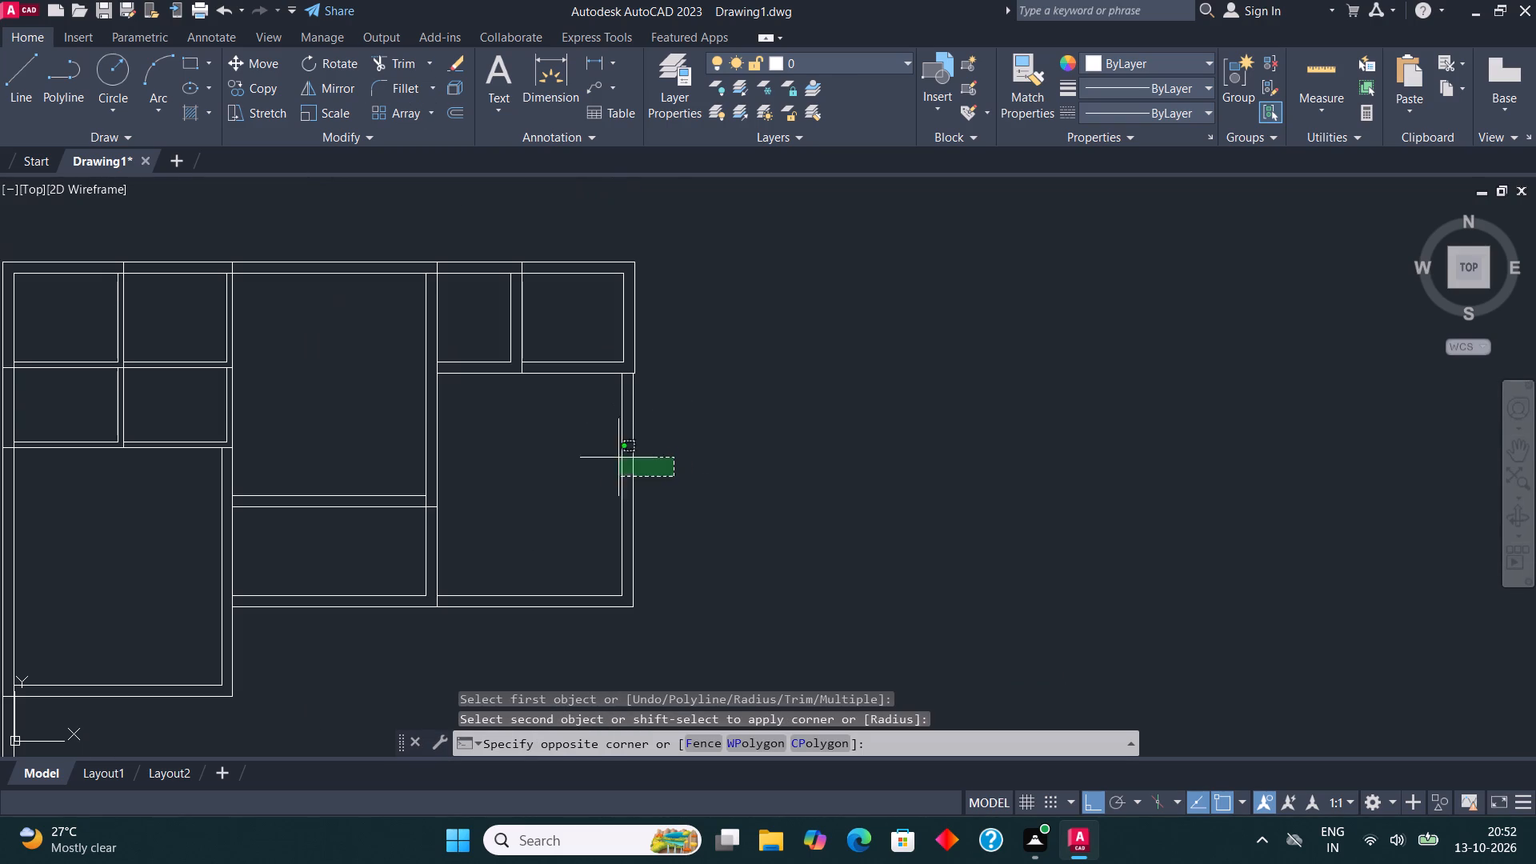
click(594, 438)
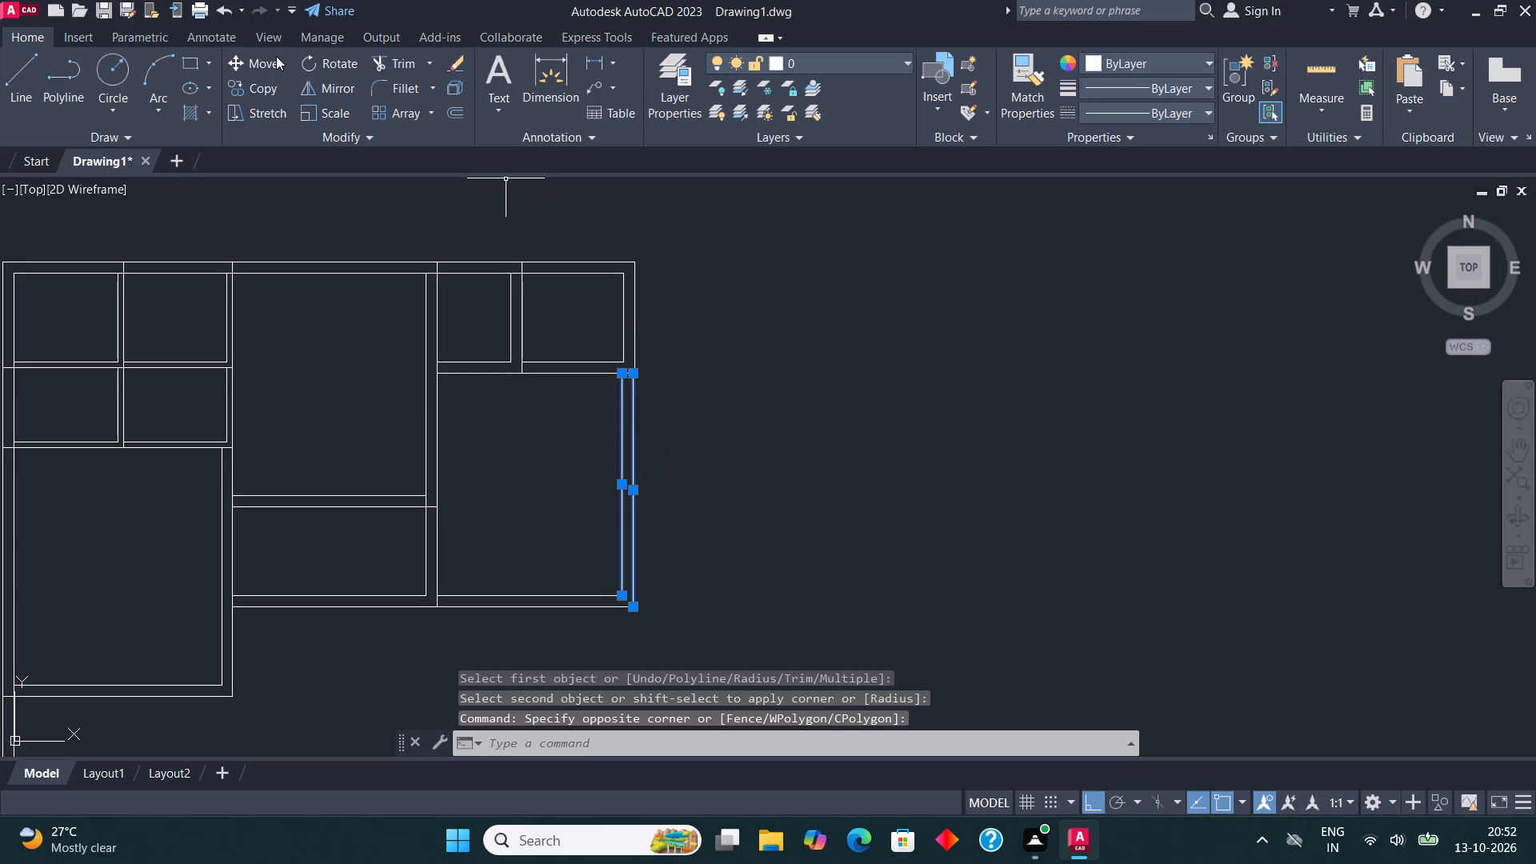
click(276, 56)
scroll(626, 348, up, 2)
scroll(643, 414, up, 4)
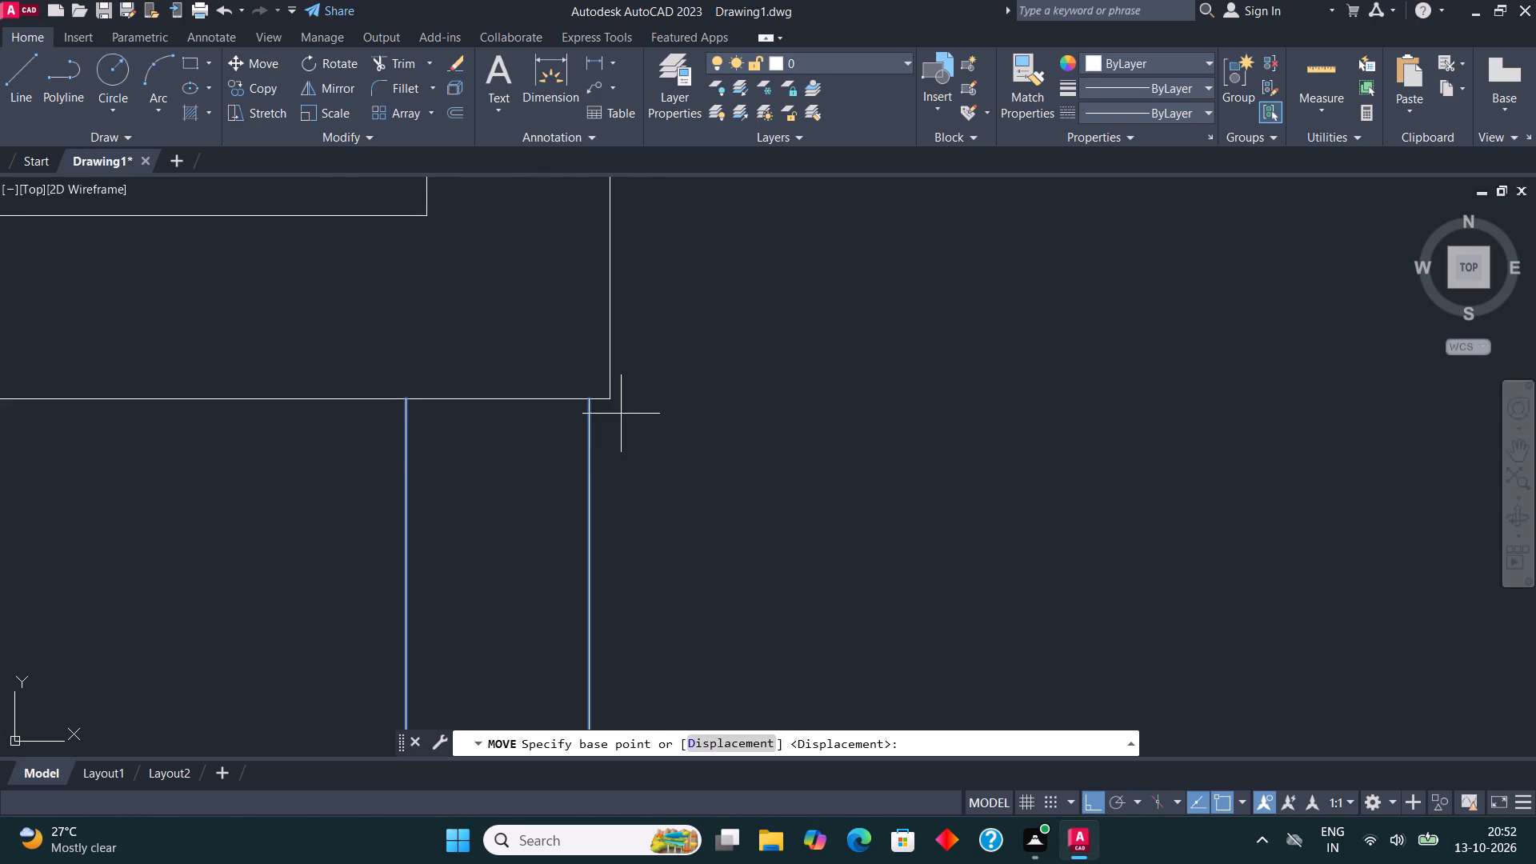
click(590, 400)
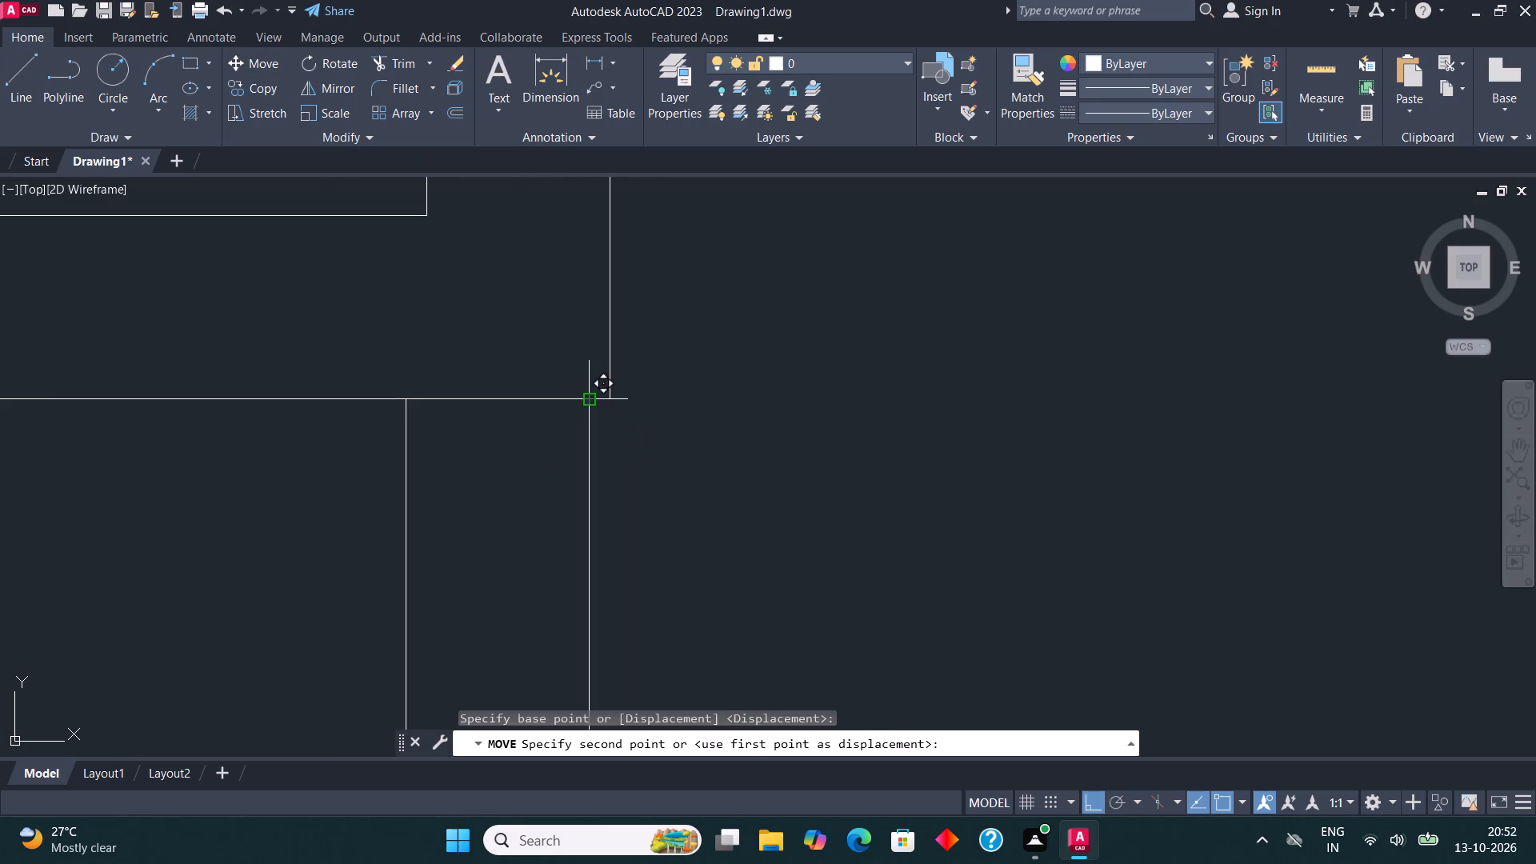
click(610, 402)
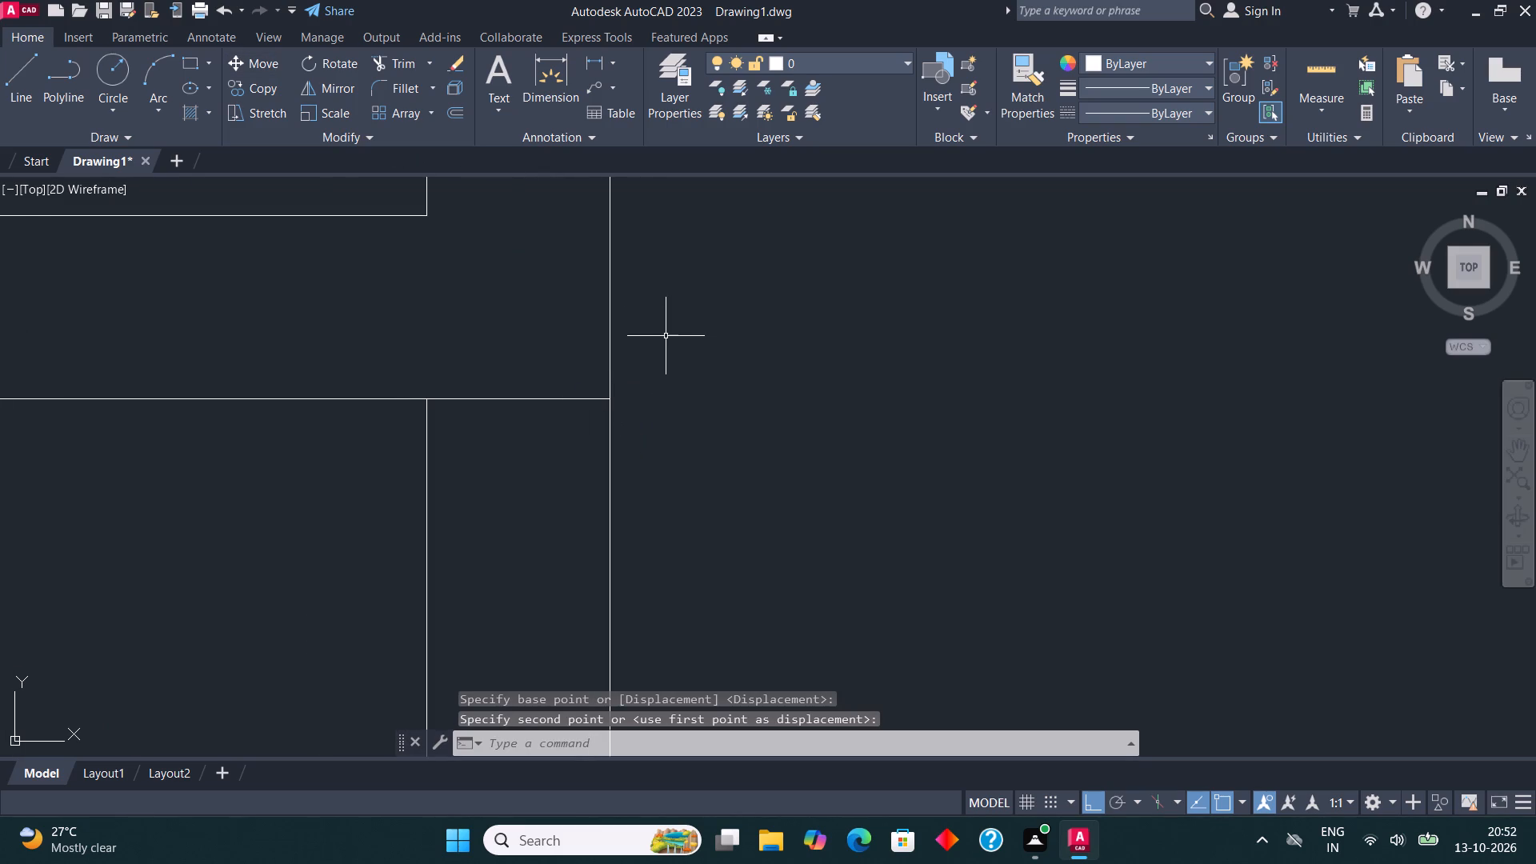
Fillet the inner and outer wall lines at the 12'6" by 15' room's bottom-right corner into sharp corners.
scroll(658, 342, down, 5)
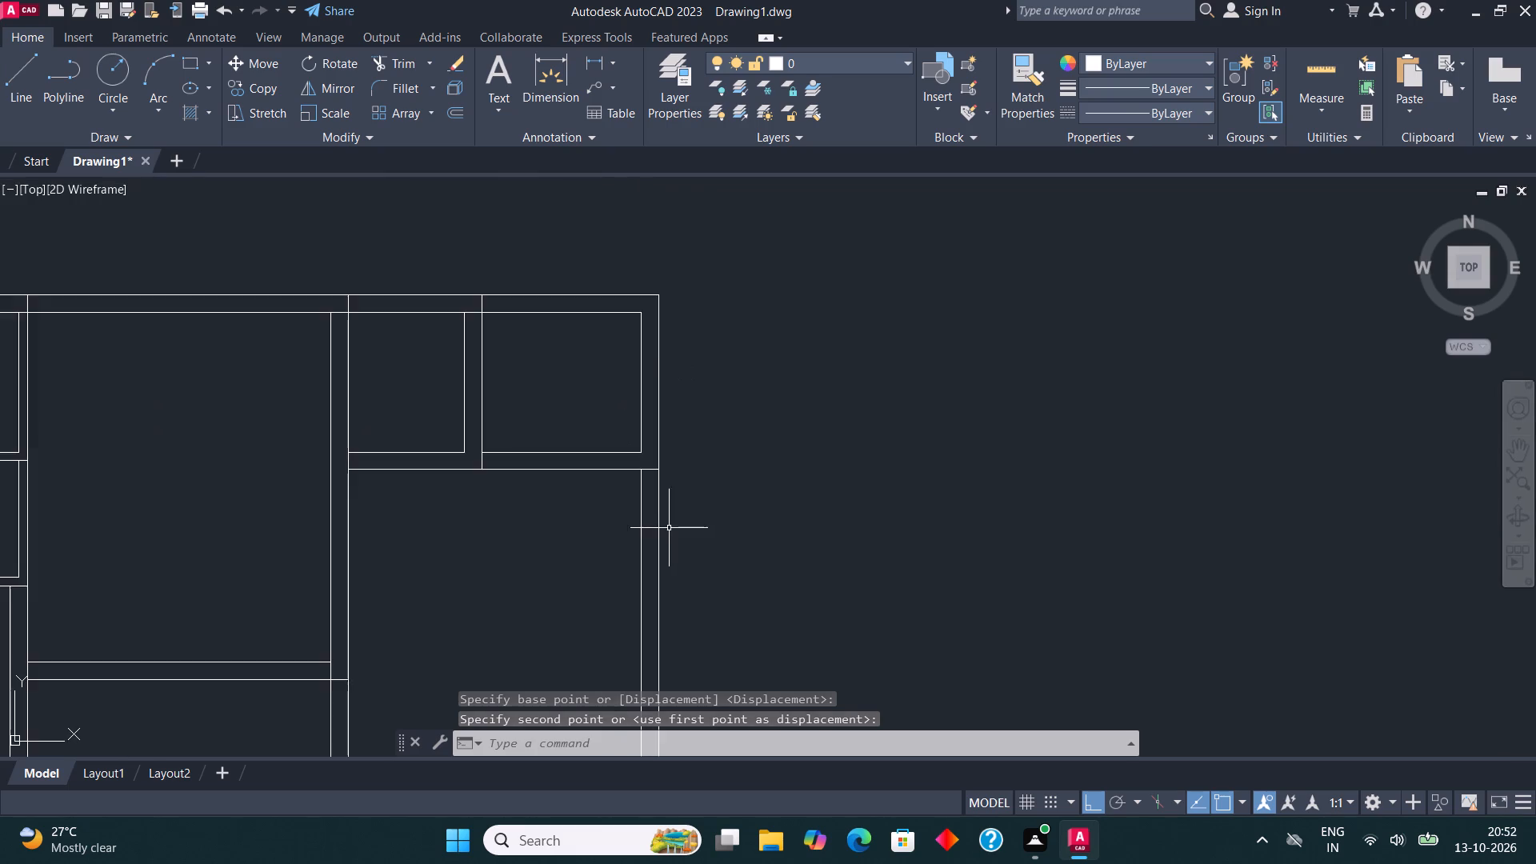
middle_drag(664, 522, 635, 244)
scroll(618, 562, up, 3)
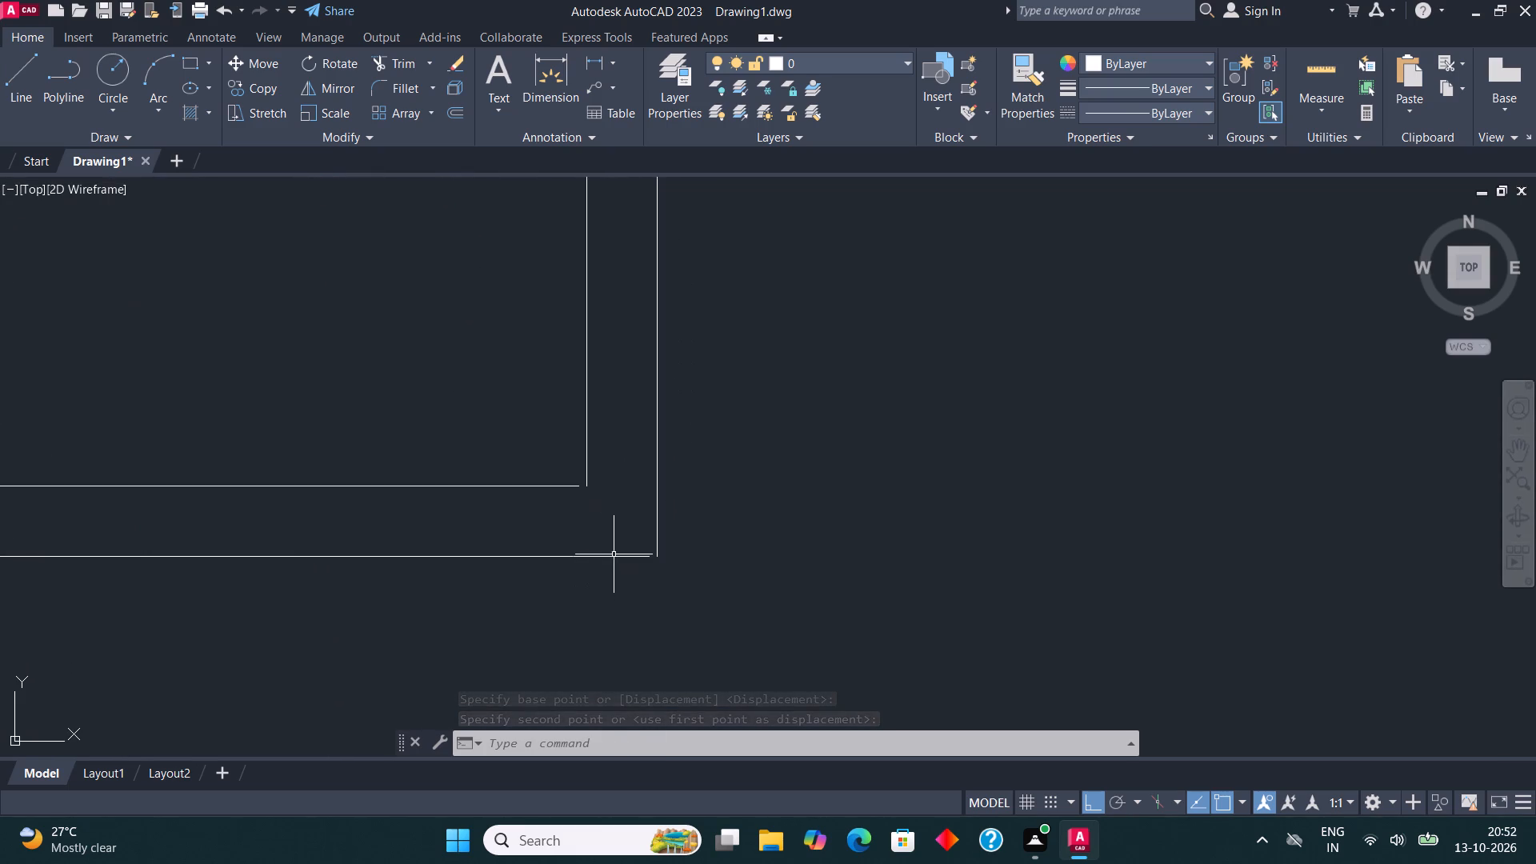
scroll(614, 554, up, 1)
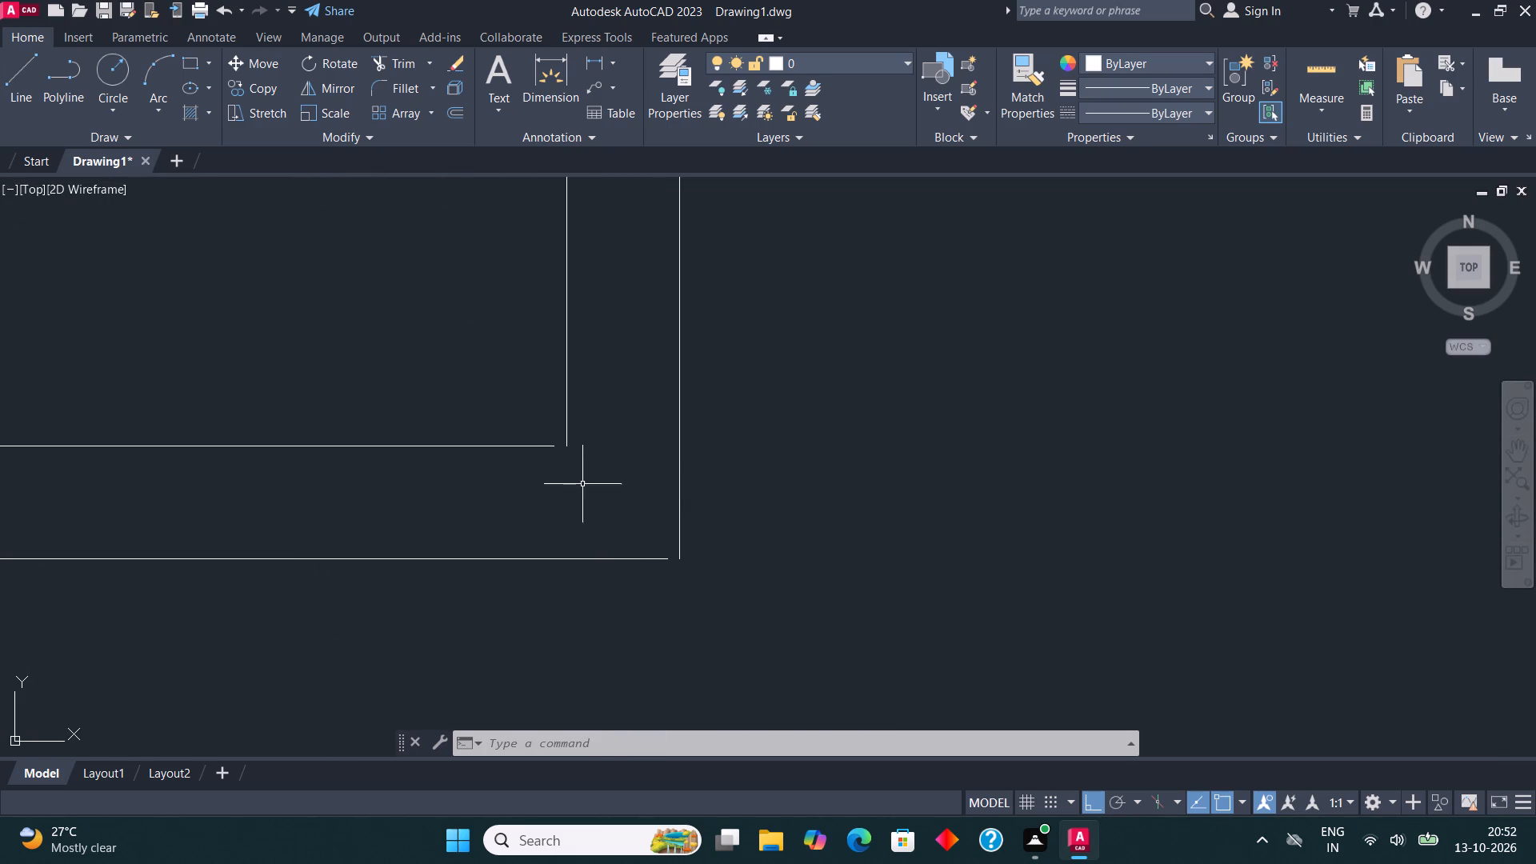
click(402, 89)
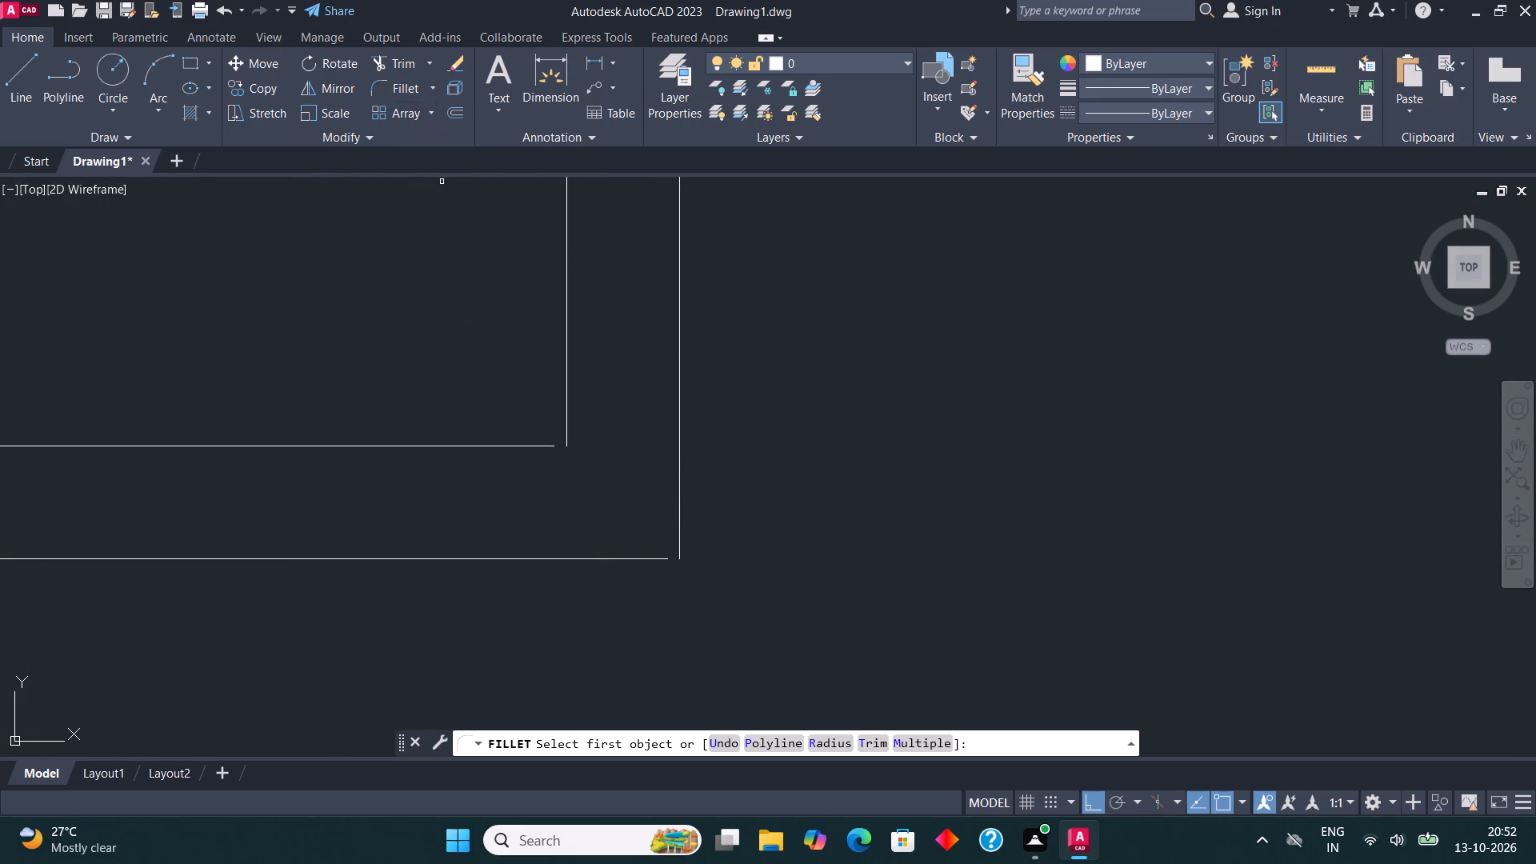
click(570, 415)
click(566, 414)
click(551, 445)
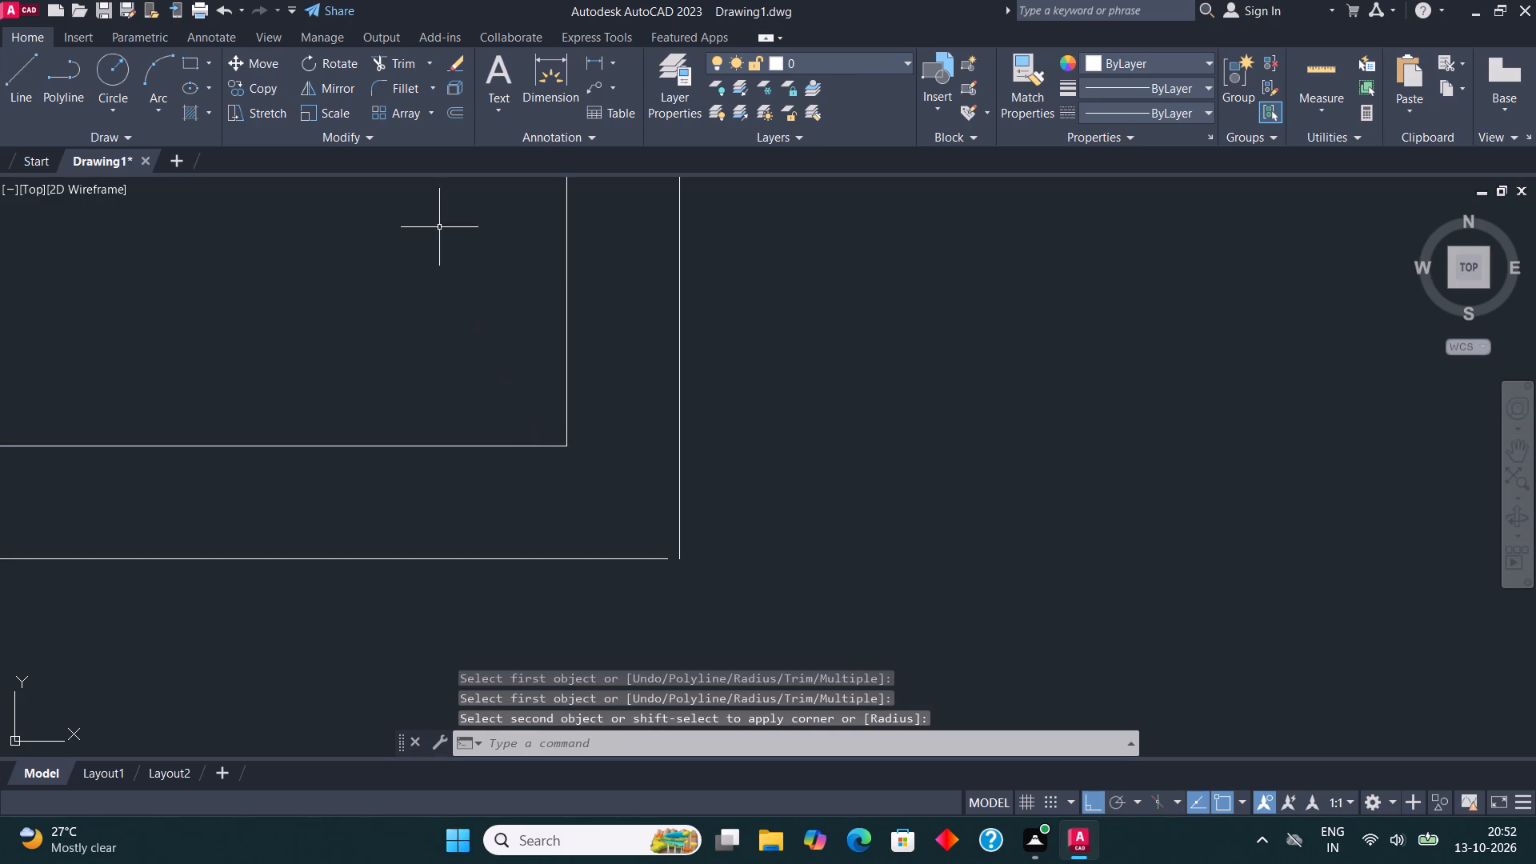
click(402, 88)
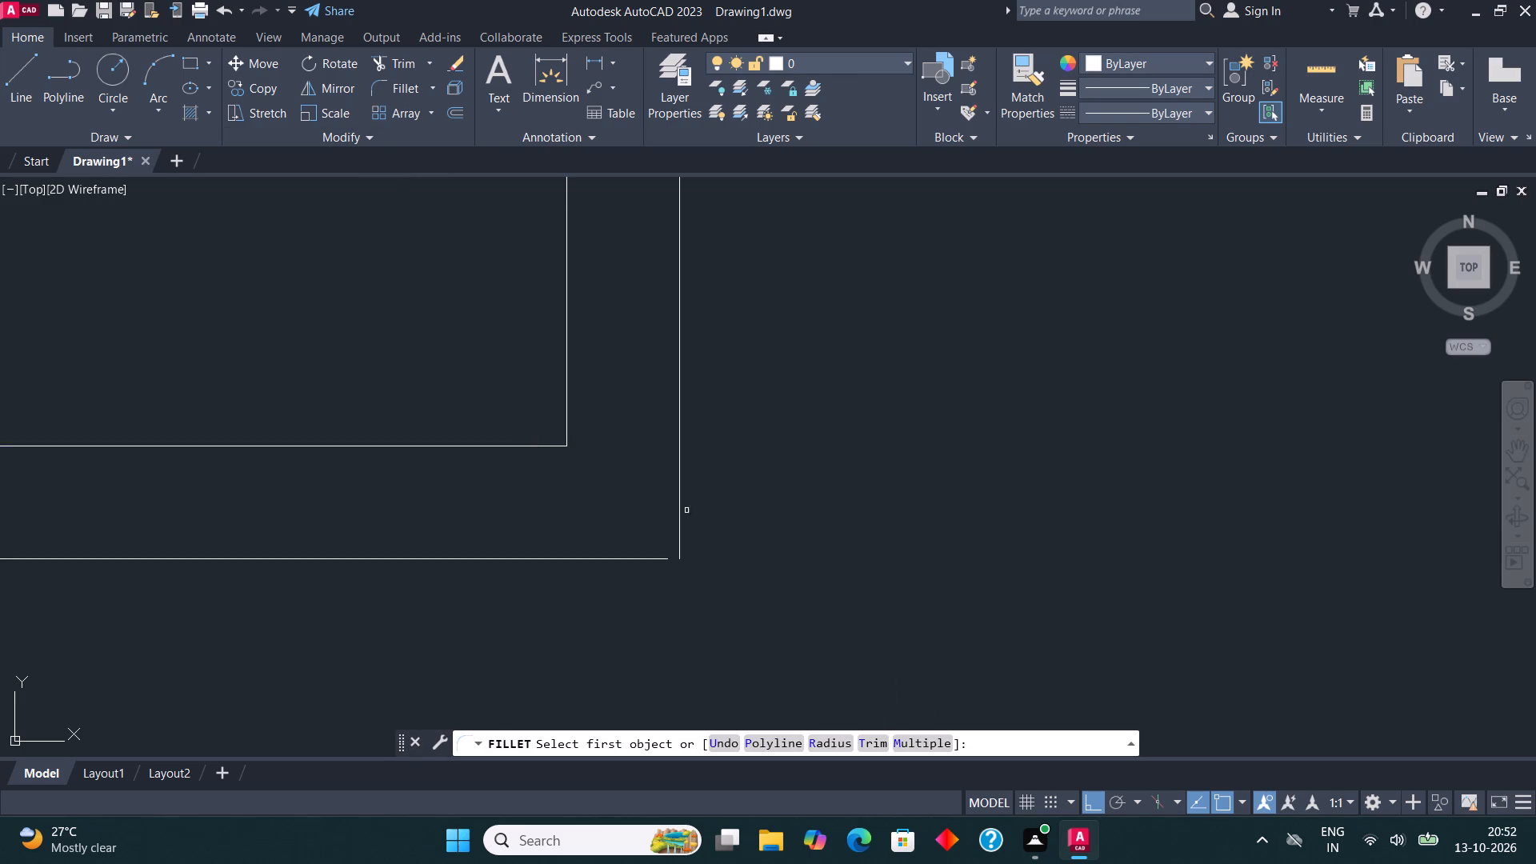
click(681, 514)
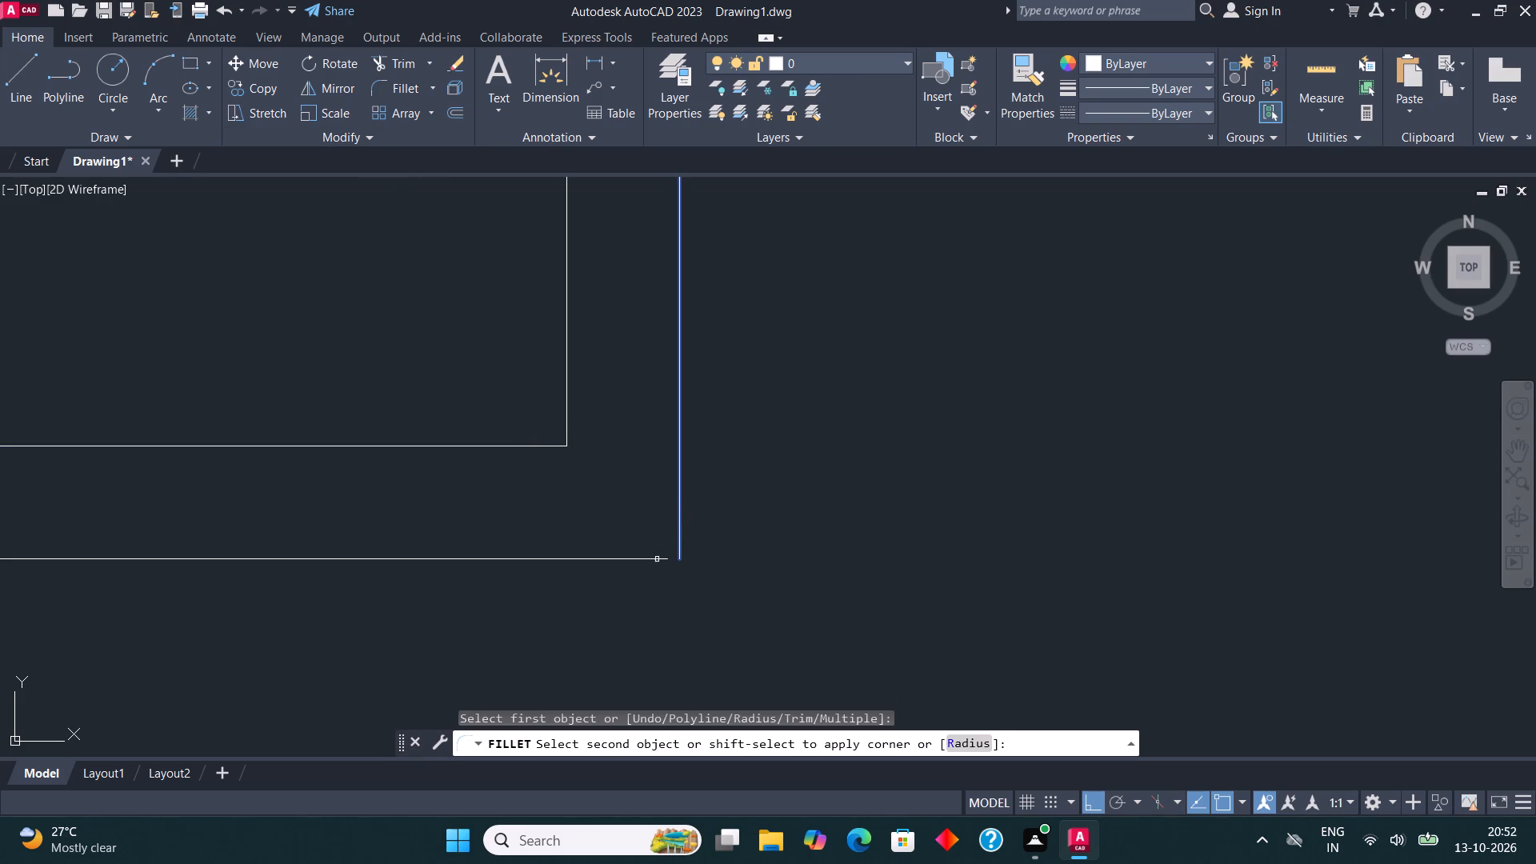
click(647, 562)
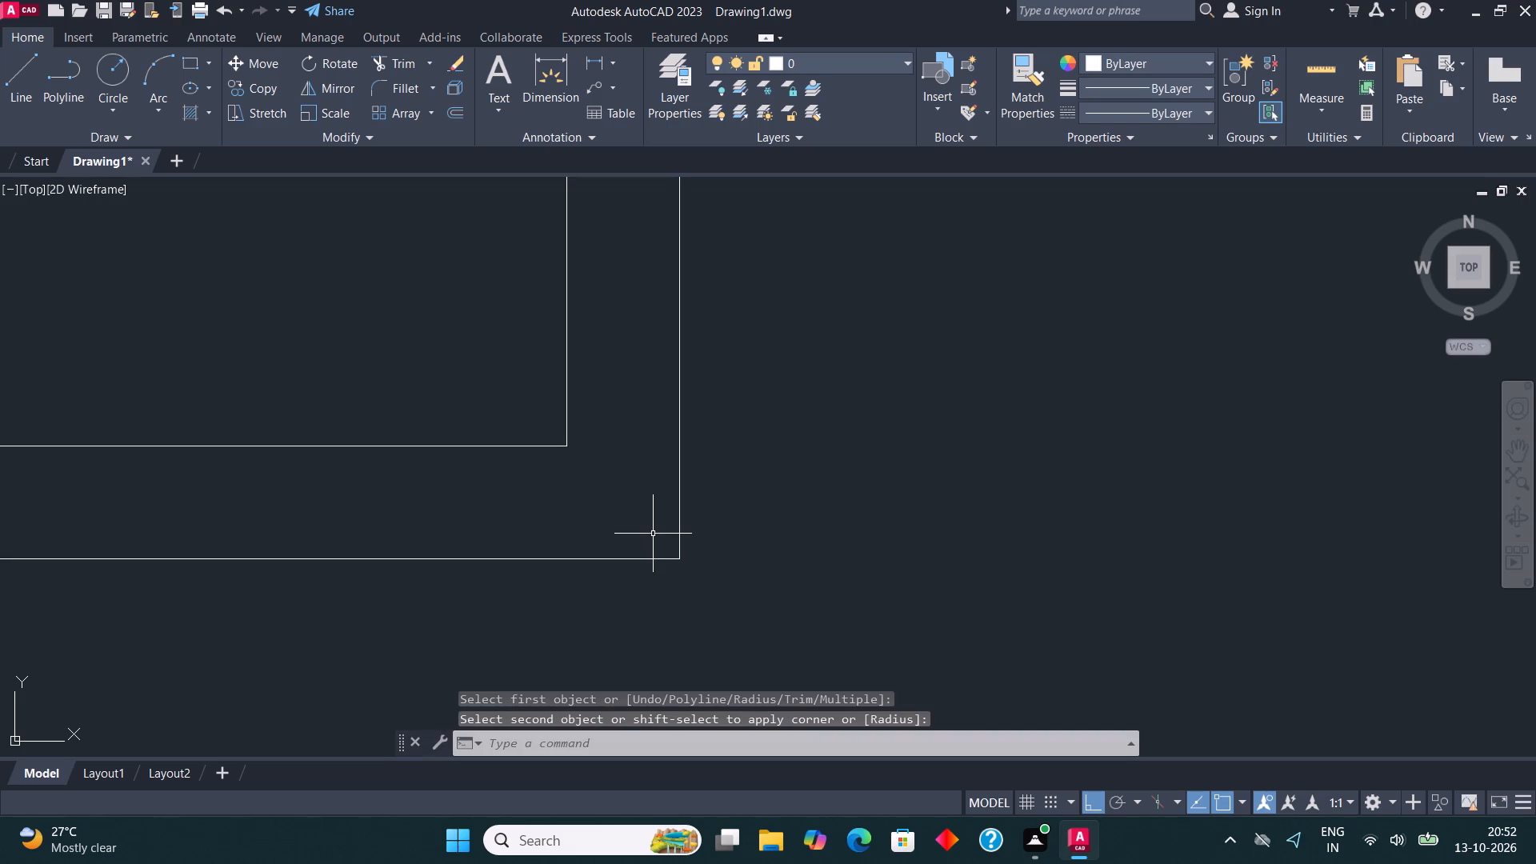
Draw lines from the 12'6" by 15' room's inner bottom-right corner across the wall, 8'3" down, 6' left and up to the wall.
scroll(653, 563, down, 4)
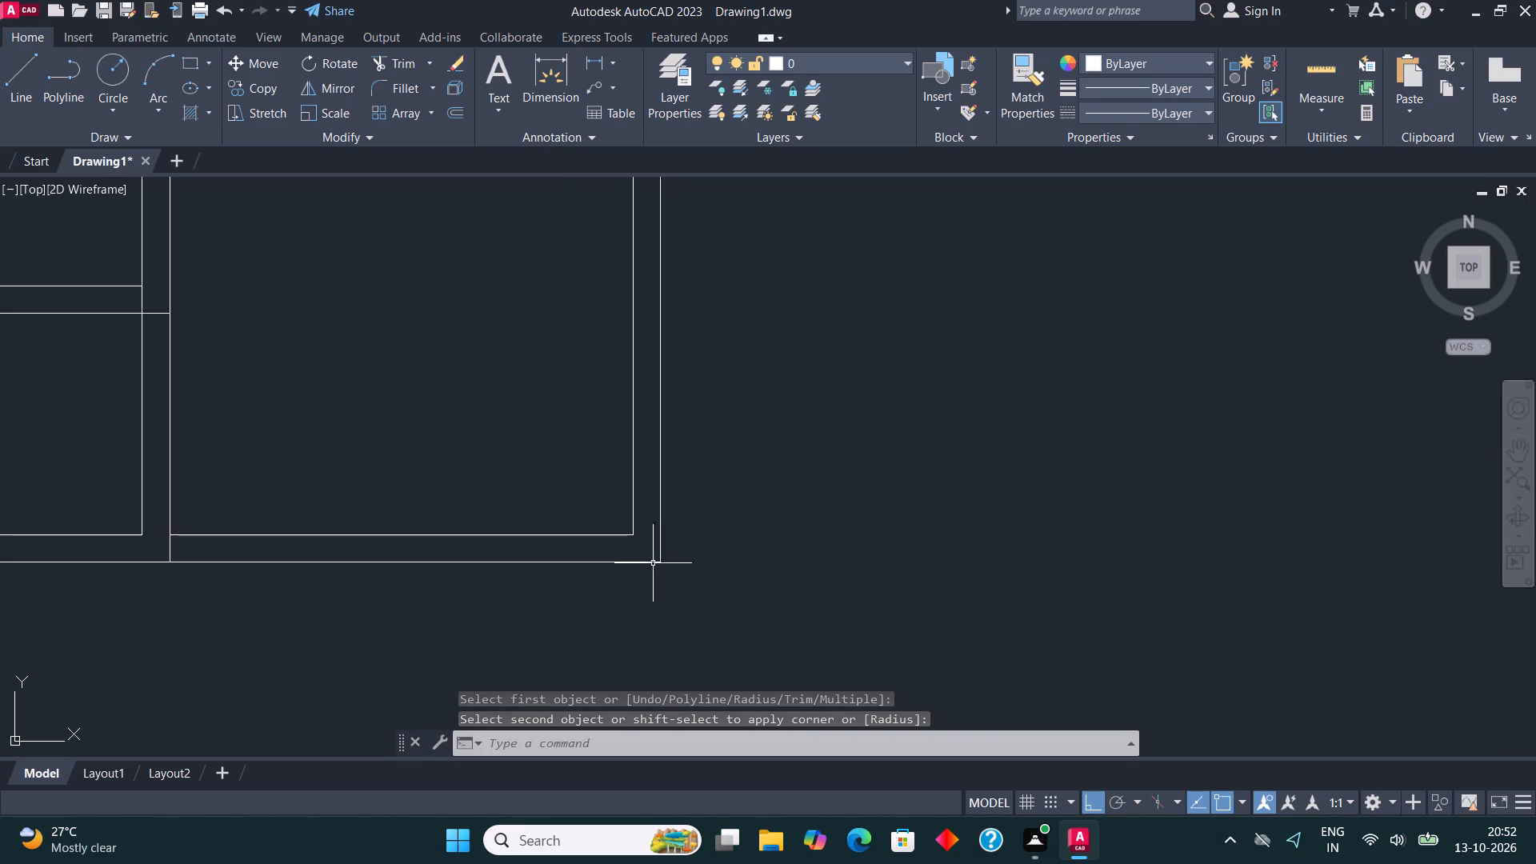
scroll(665, 530, down, 3)
middle_drag(670, 521, 697, 455)
scroll(697, 455, down, 1)
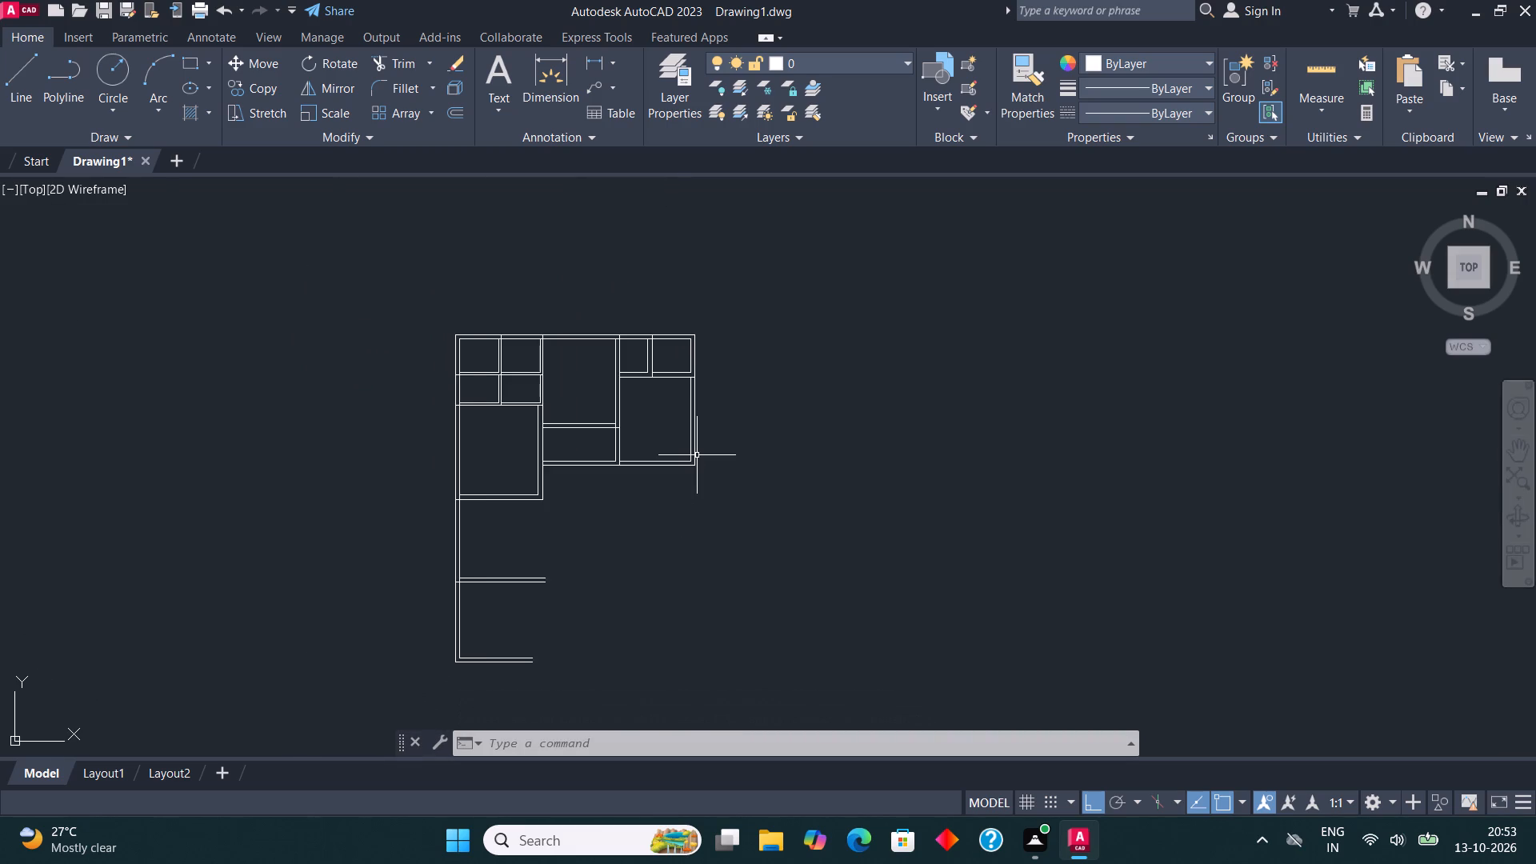
click(14, 76)
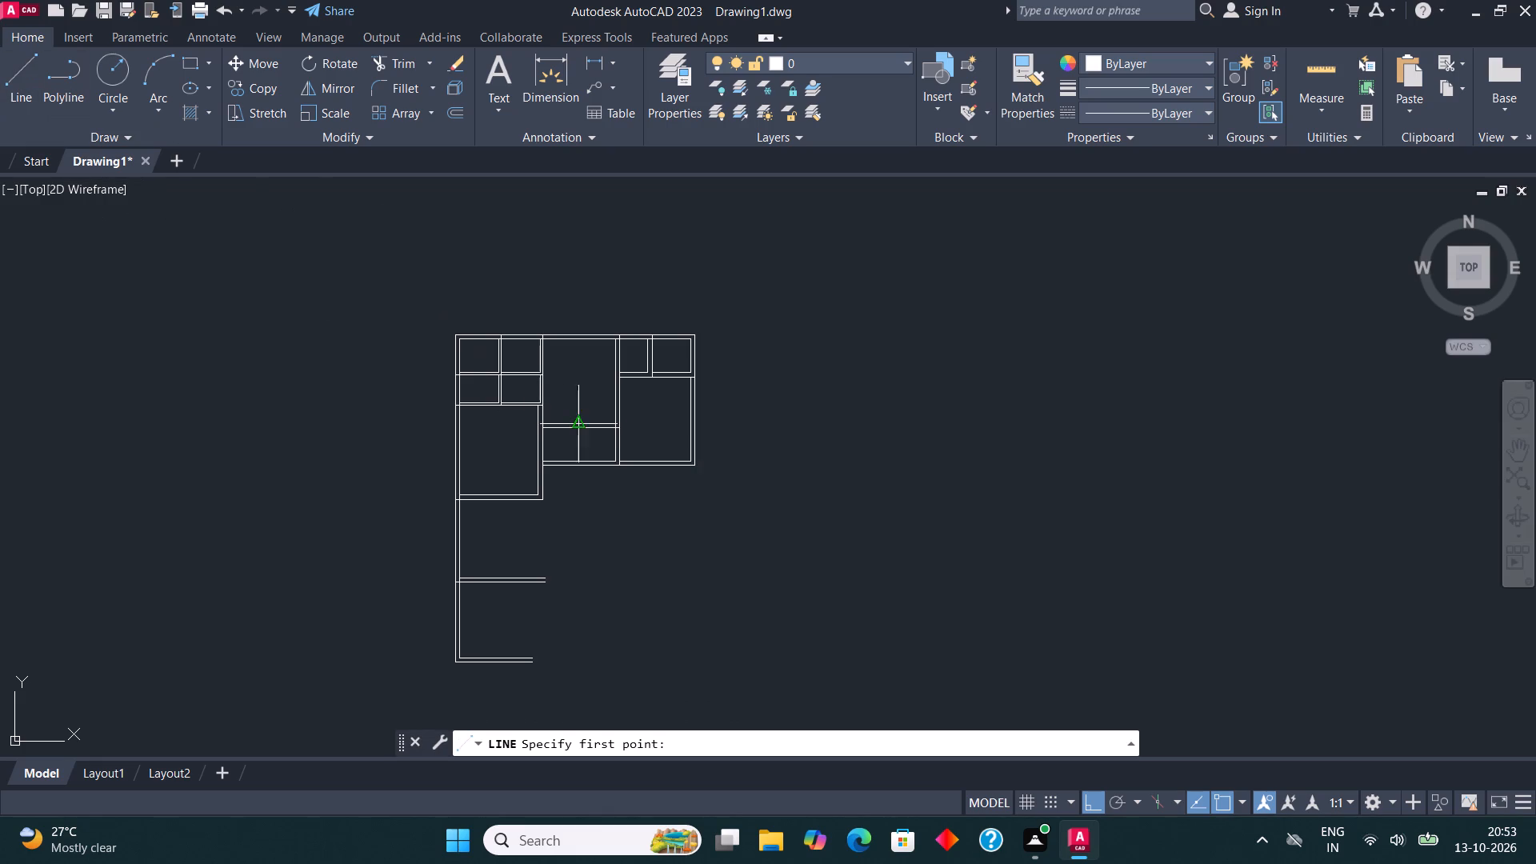
scroll(686, 461, up, 4)
click(686, 461)
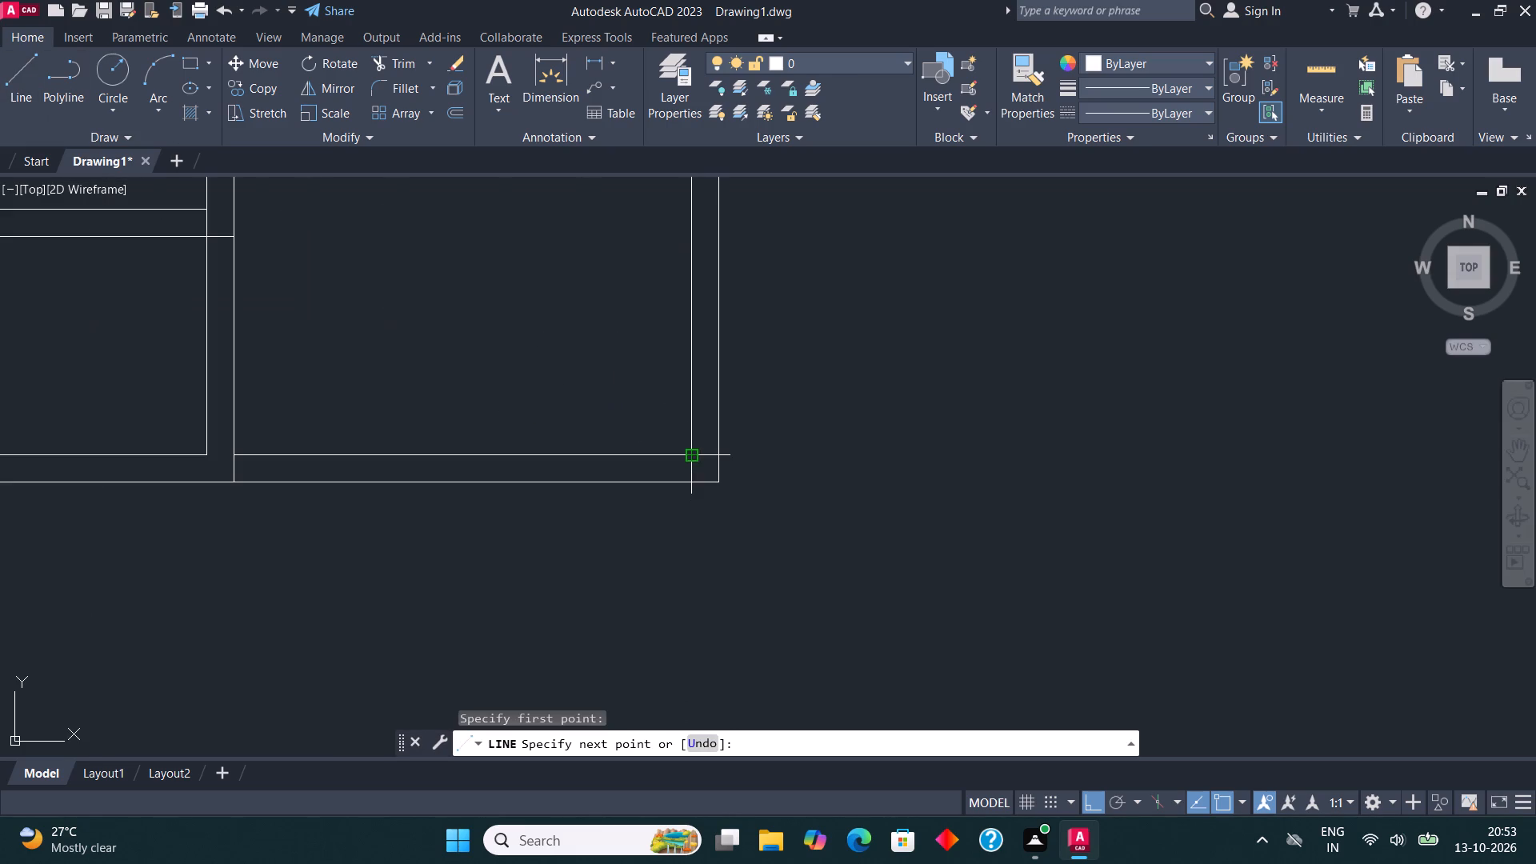
click(689, 487)
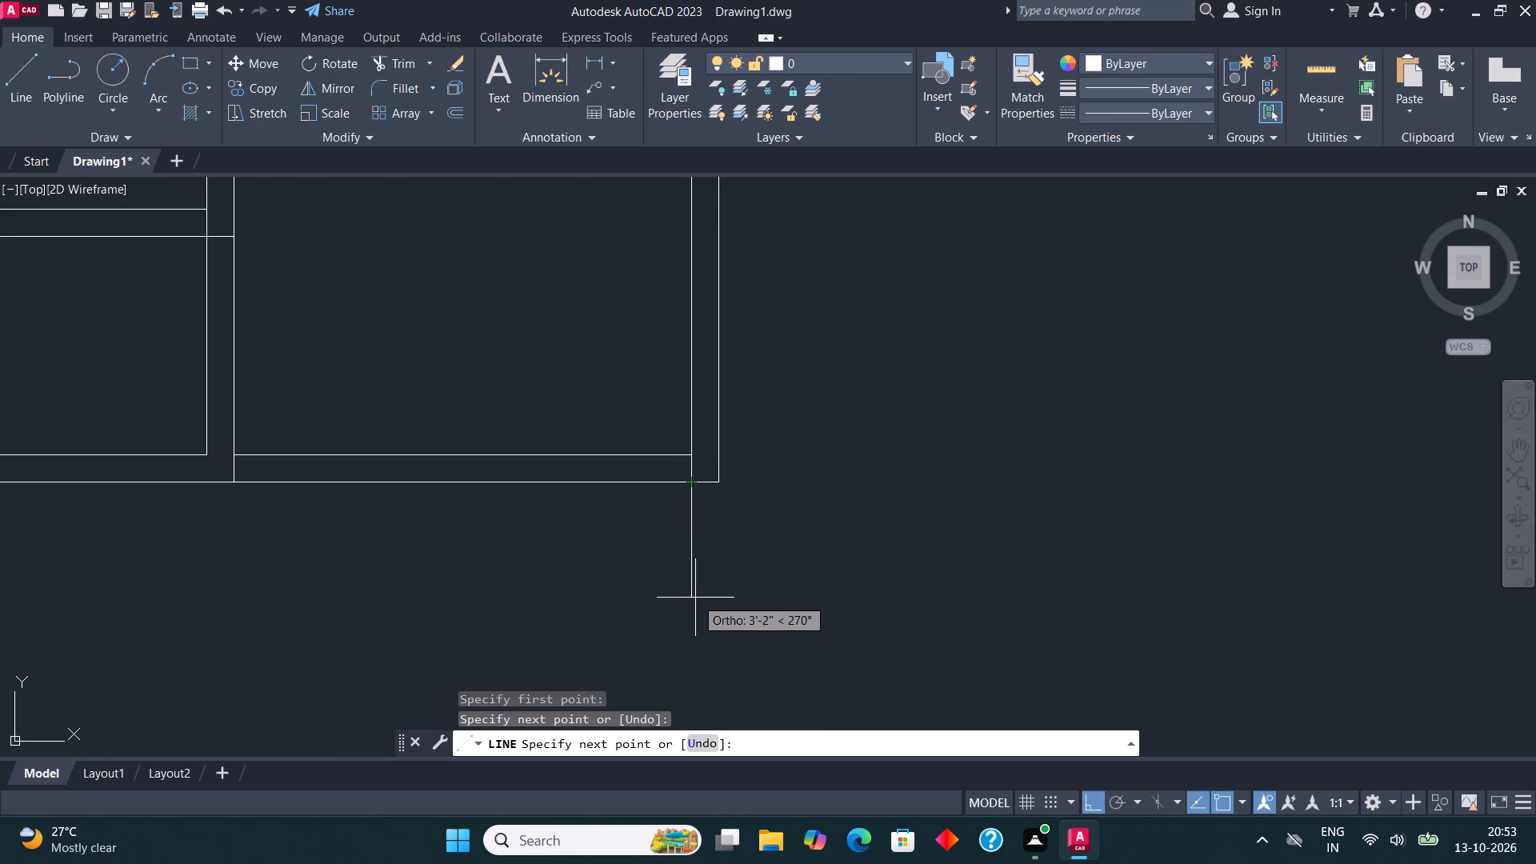
text(8')
key(3)
key(shift+quotedbl)
key(Return)
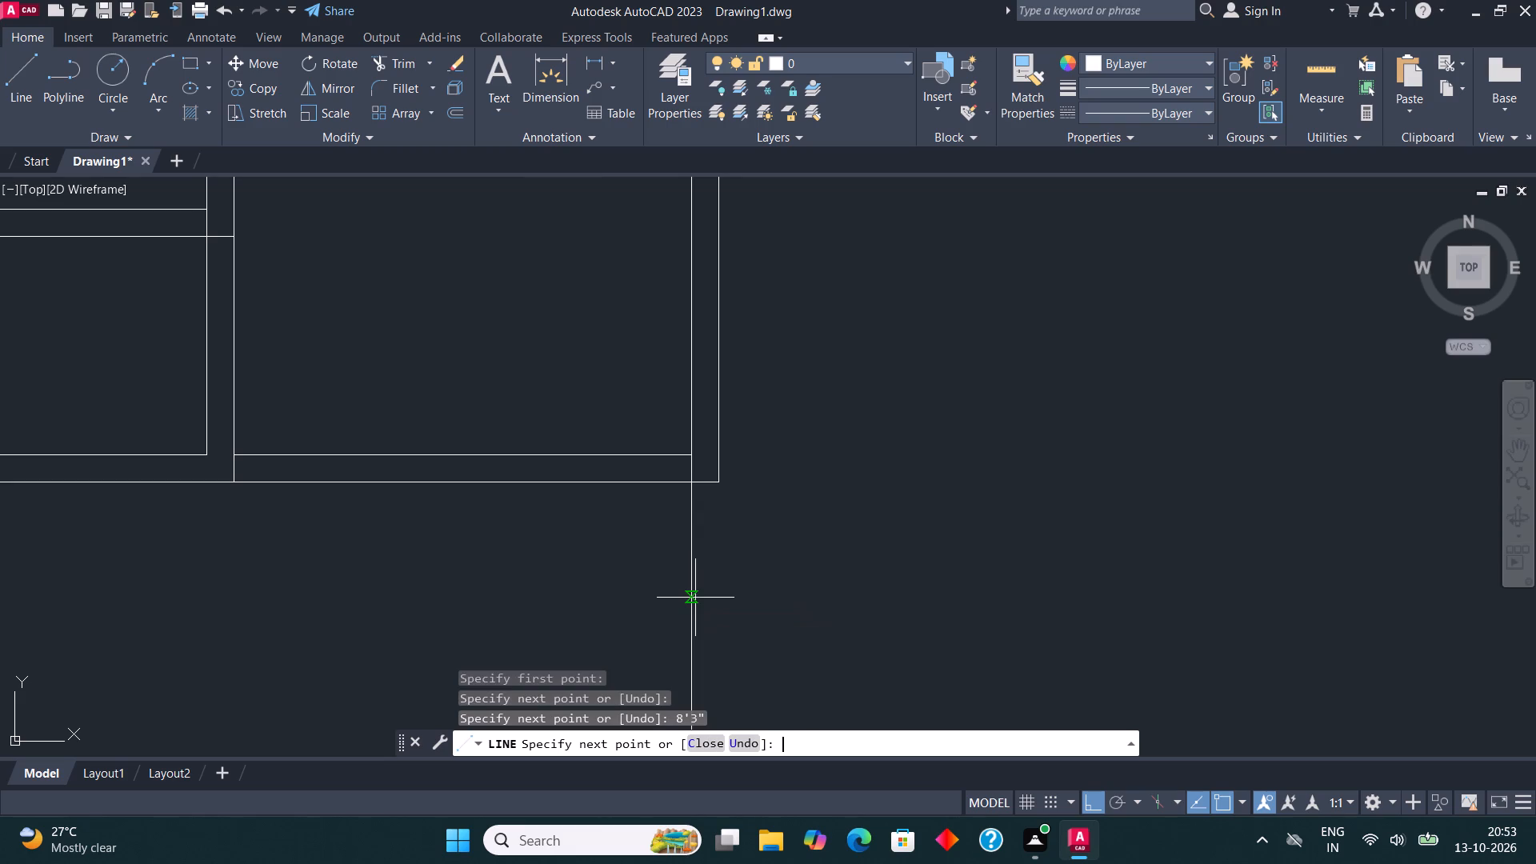
scroll(695, 598, down, 3)
middle_drag(672, 581, 672, 406)
scroll(670, 466, up, 2)
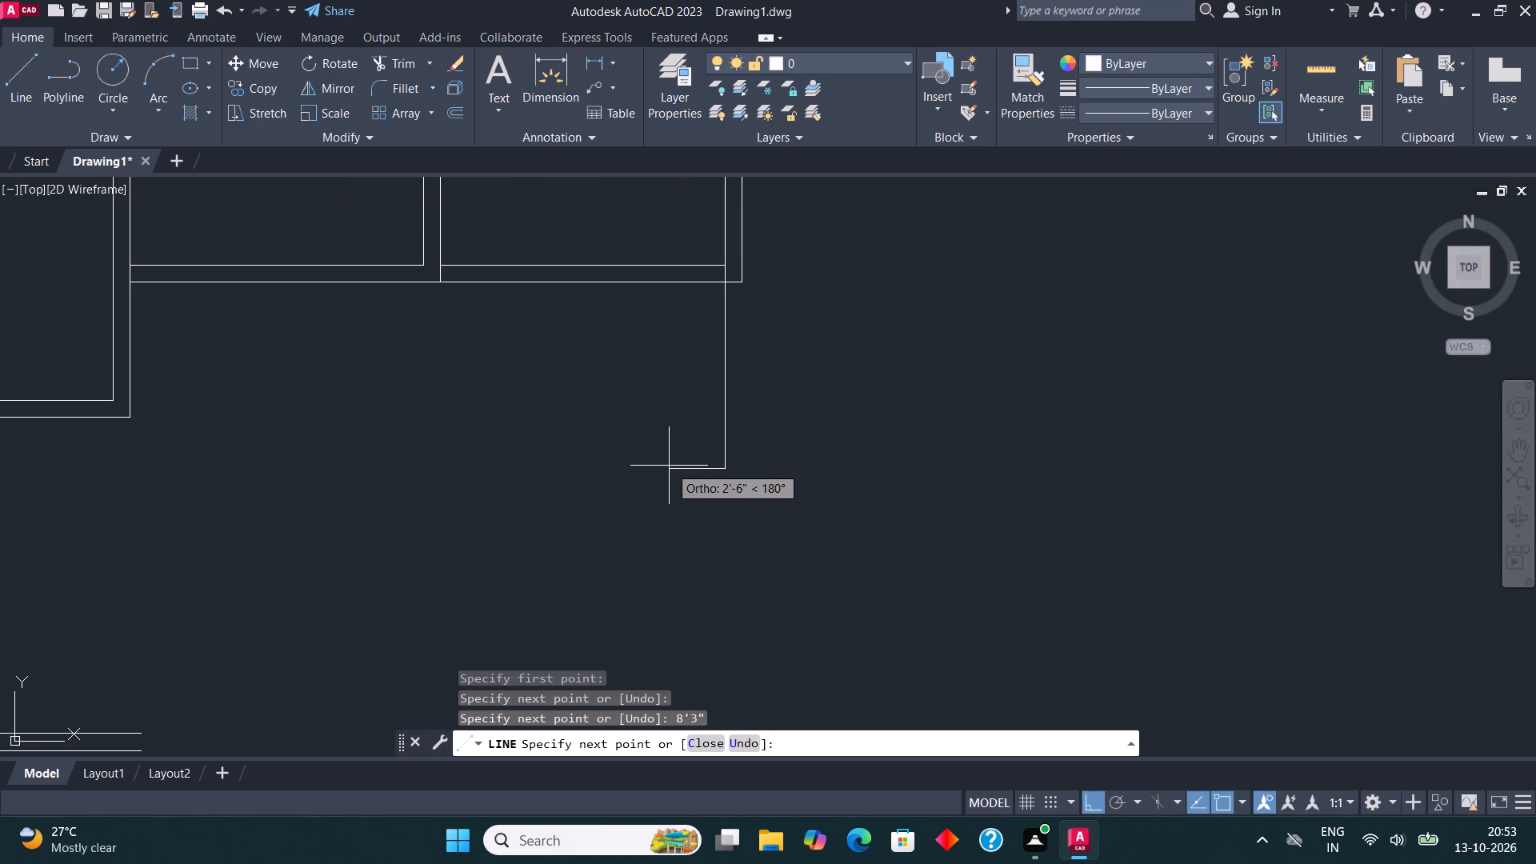
text(6')
key(Return)
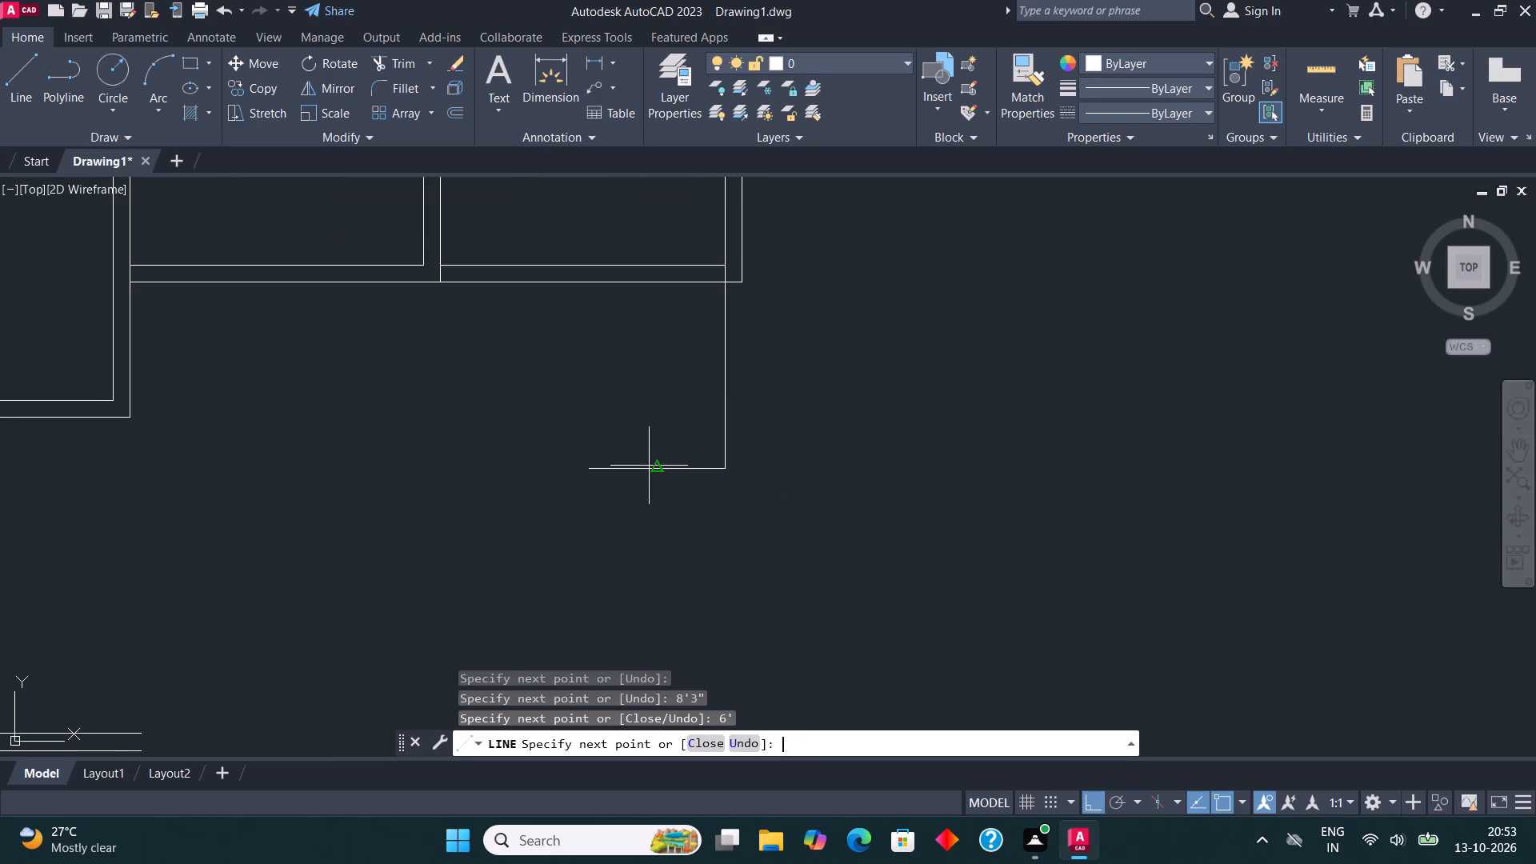
click(592, 279)
key(ctrl+z)
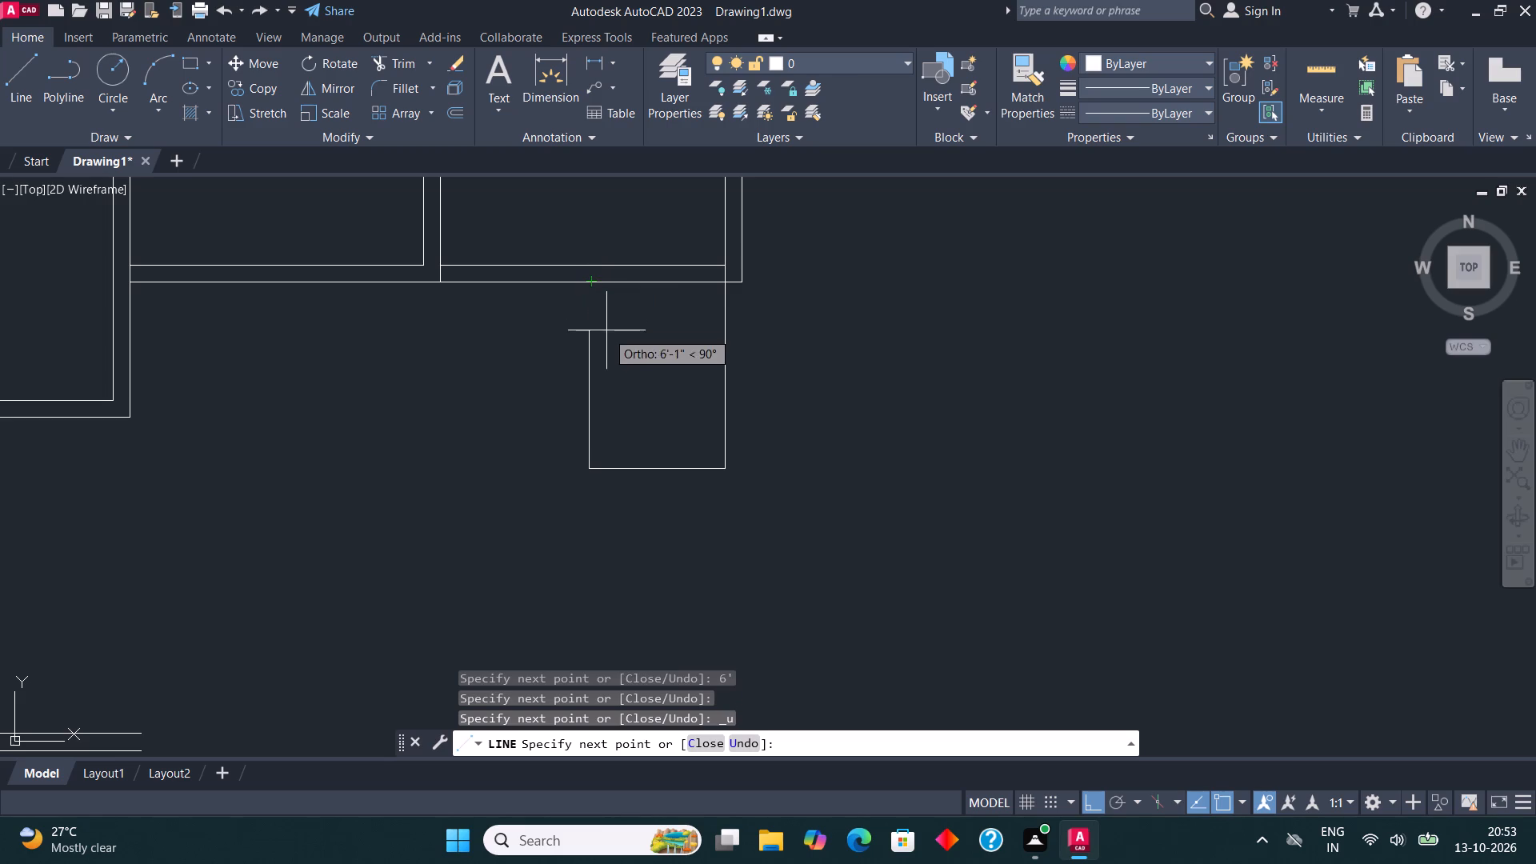
click(586, 284)
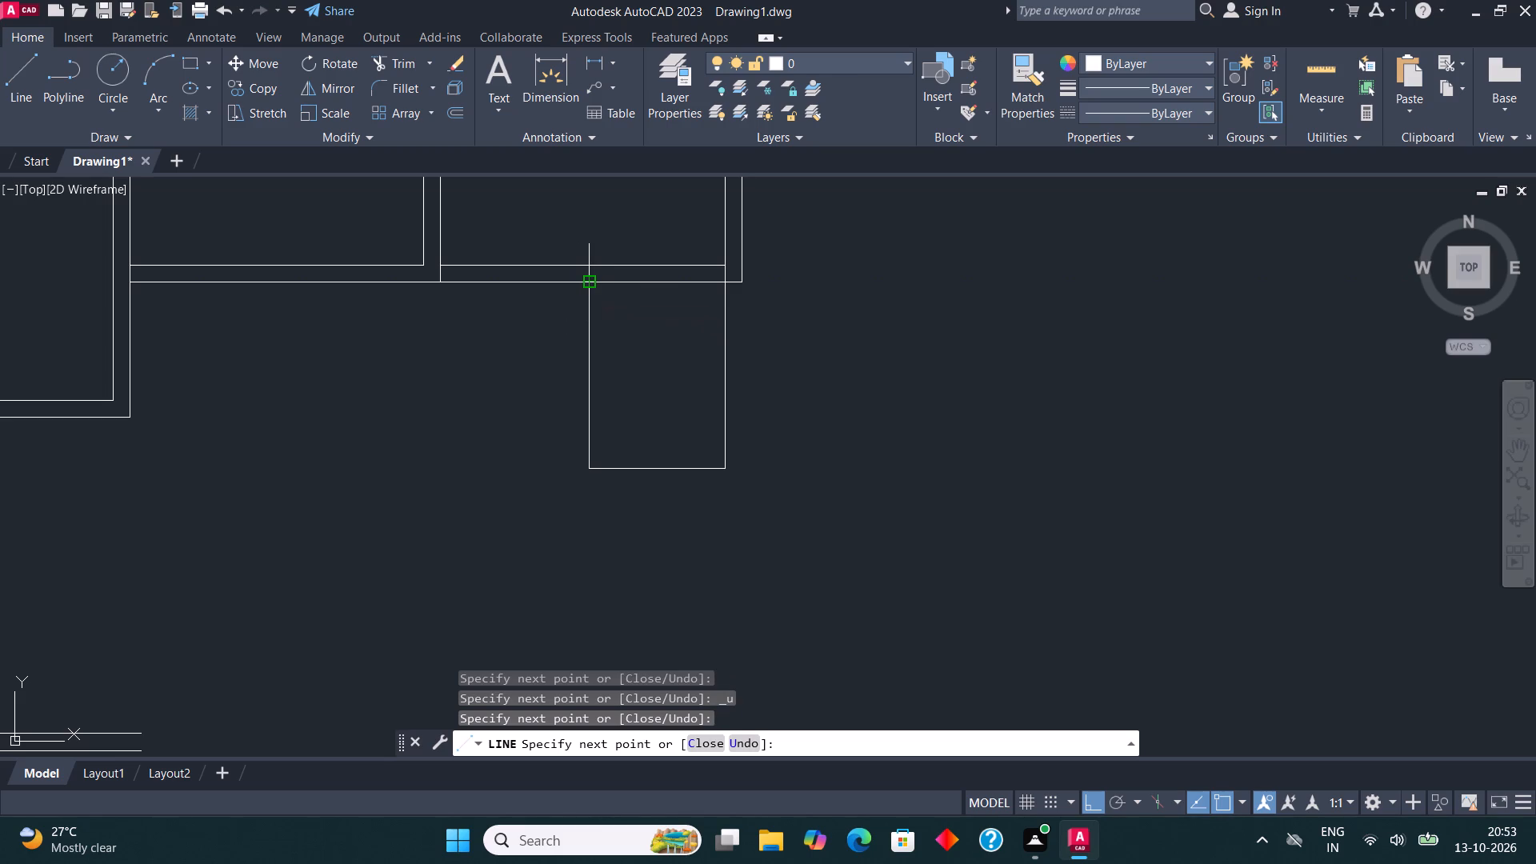
key(Escape)
Offset the bottom line of the new 6' by 8'3" room 9" outward.
scroll(685, 362, down, 1)
middle_drag(675, 359, 610, 408)
scroll(610, 408, down, 1)
scroll(615, 427, up, 2)
middle_click(642, 442)
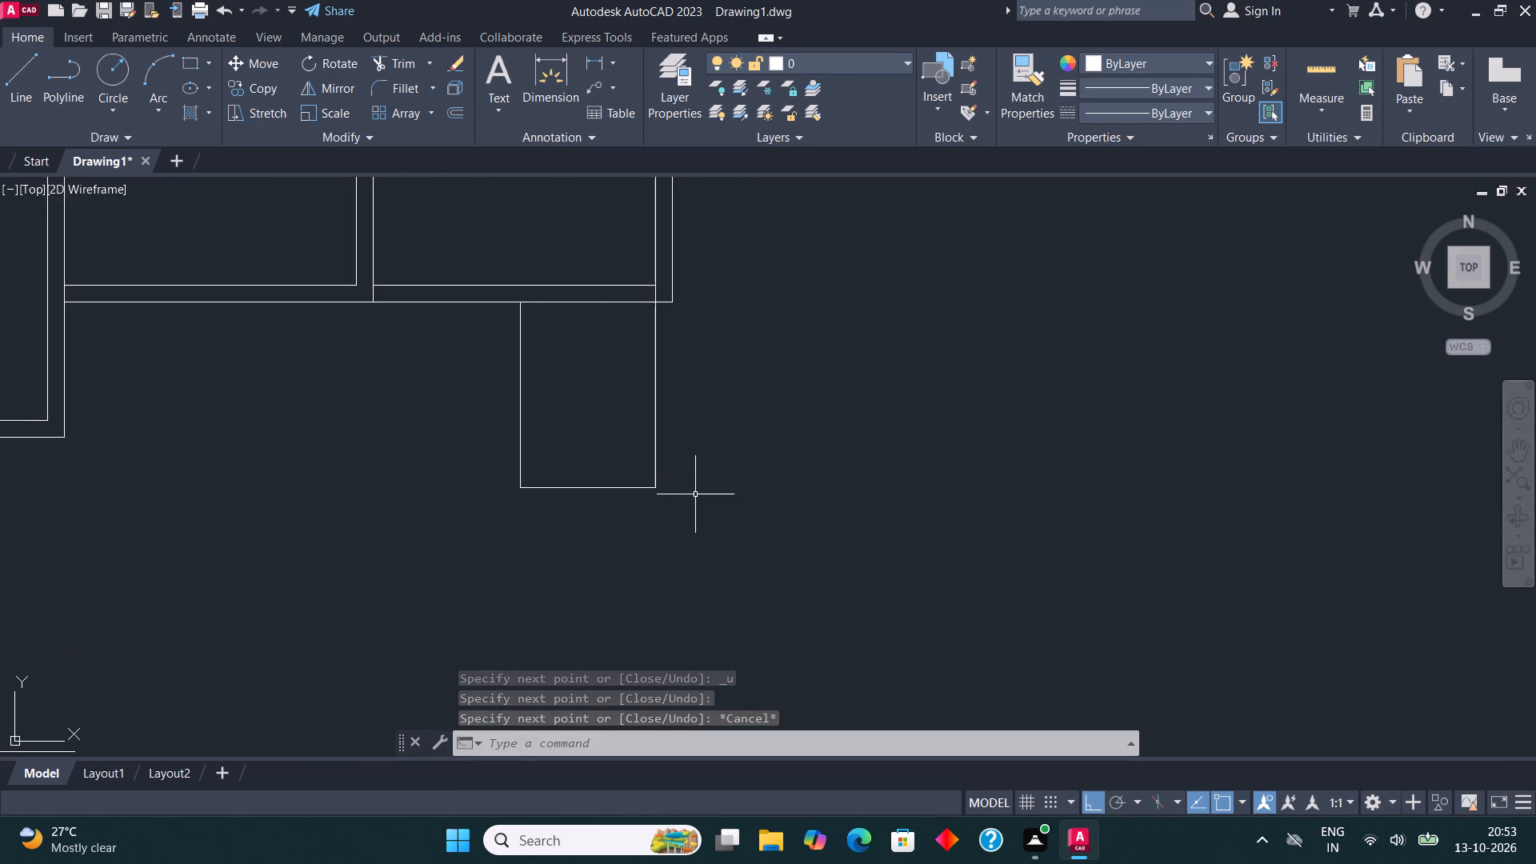
click(706, 514)
click(458, 409)
click(458, 109)
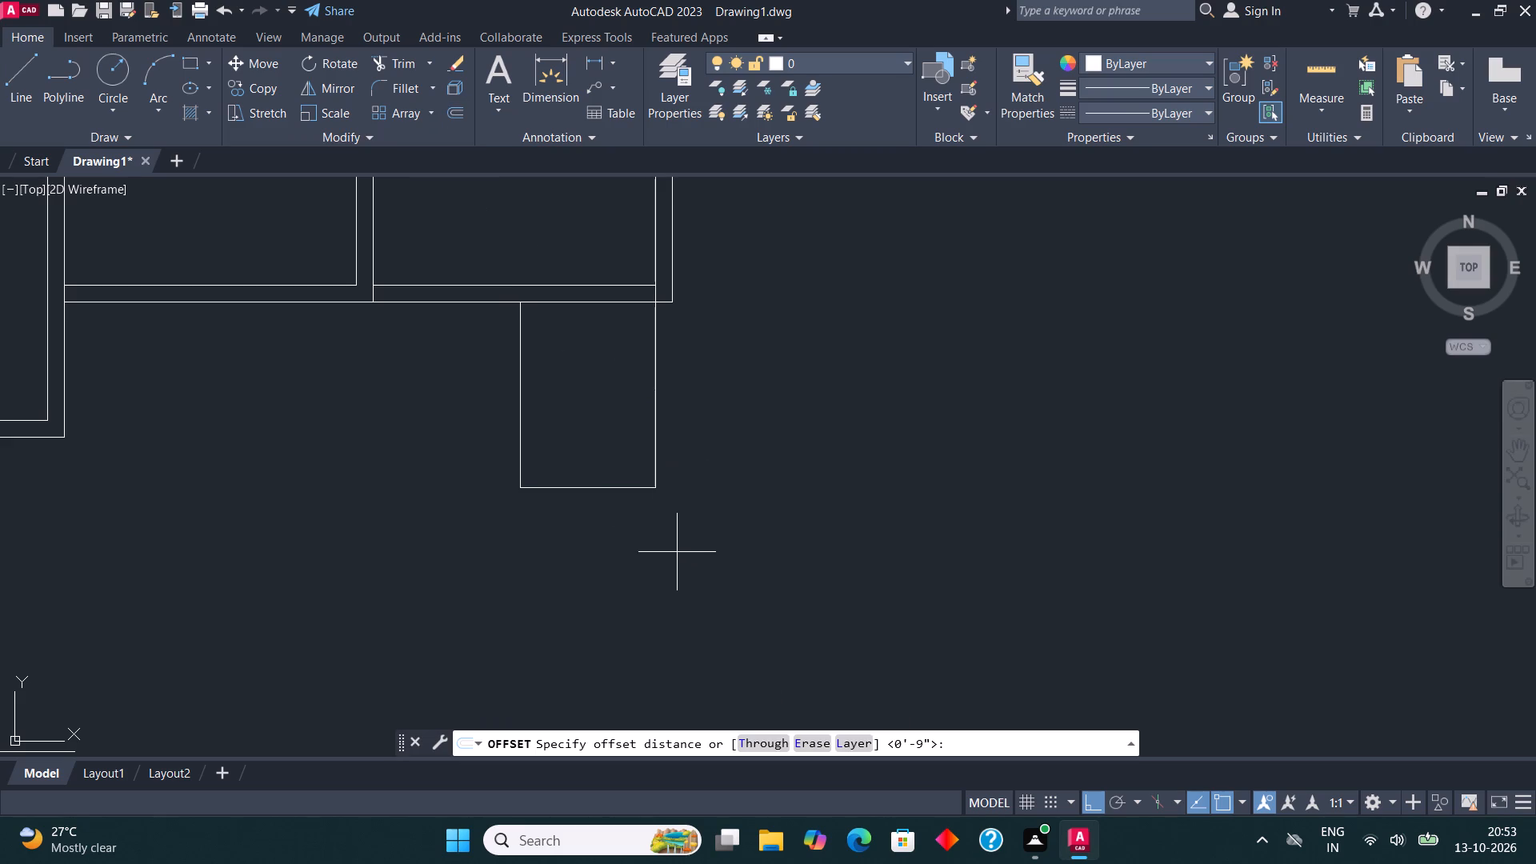
click(589, 482)
text(9")
key(Return)
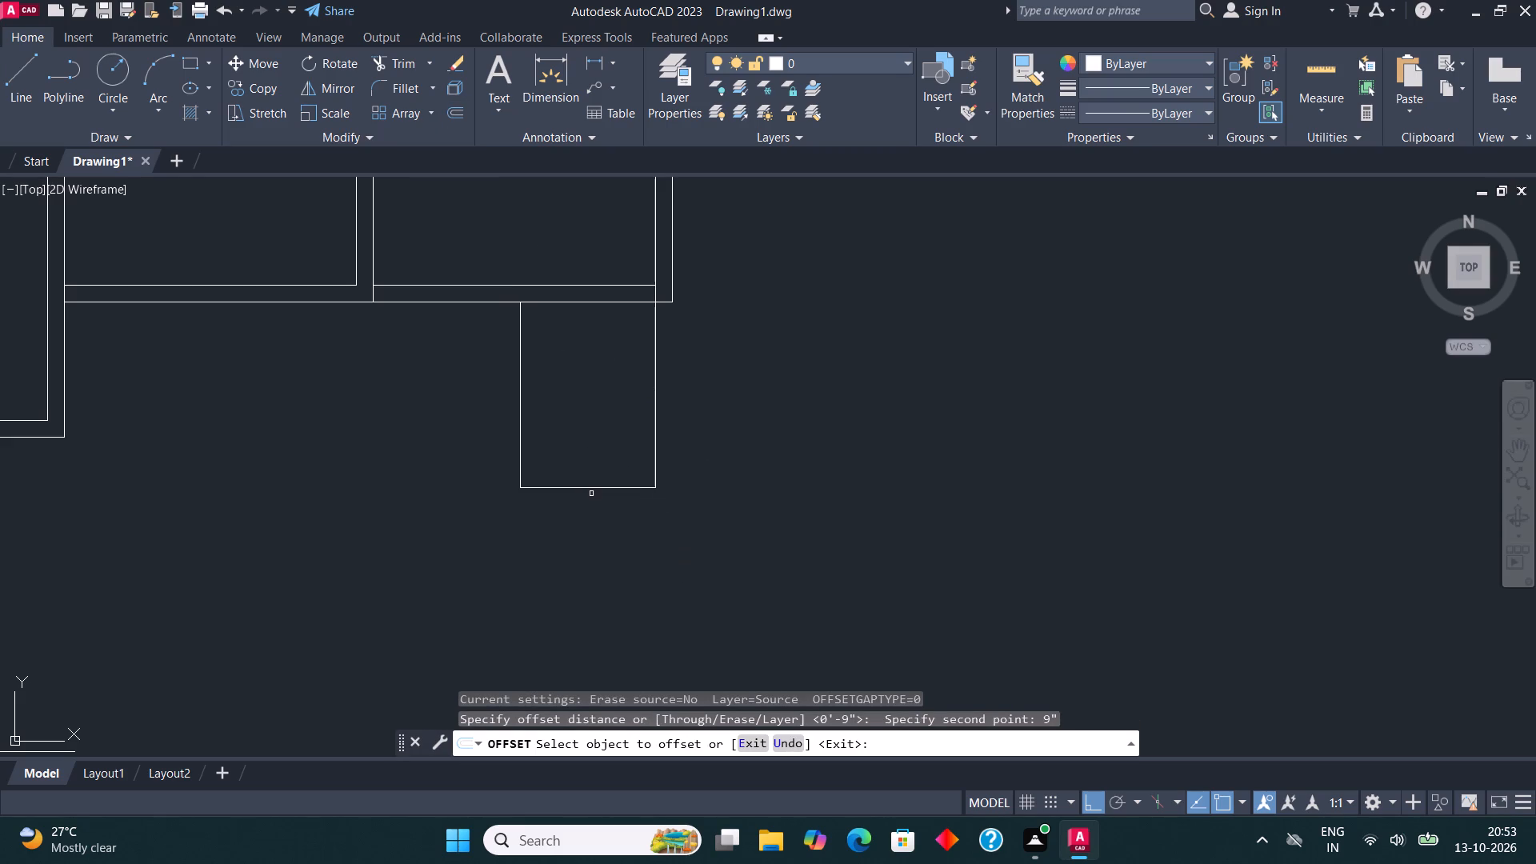
click(591, 494)
click(589, 489)
click(589, 530)
key(Escape)
Offset the right and left lines of the 6' by 8'3" room 4.5" outward.
click(702, 427)
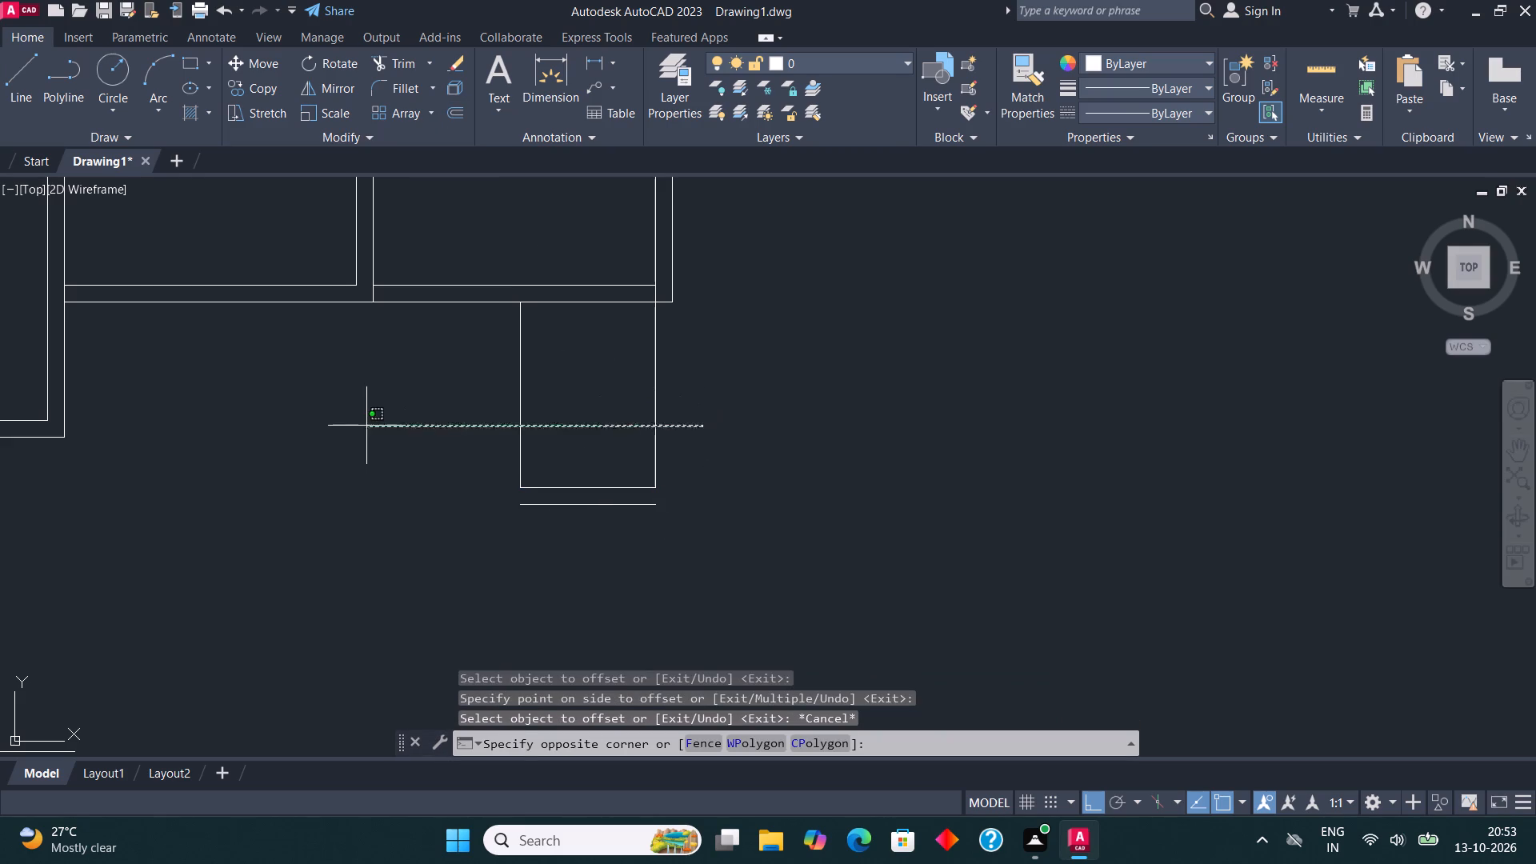
click(374, 414)
click(457, 112)
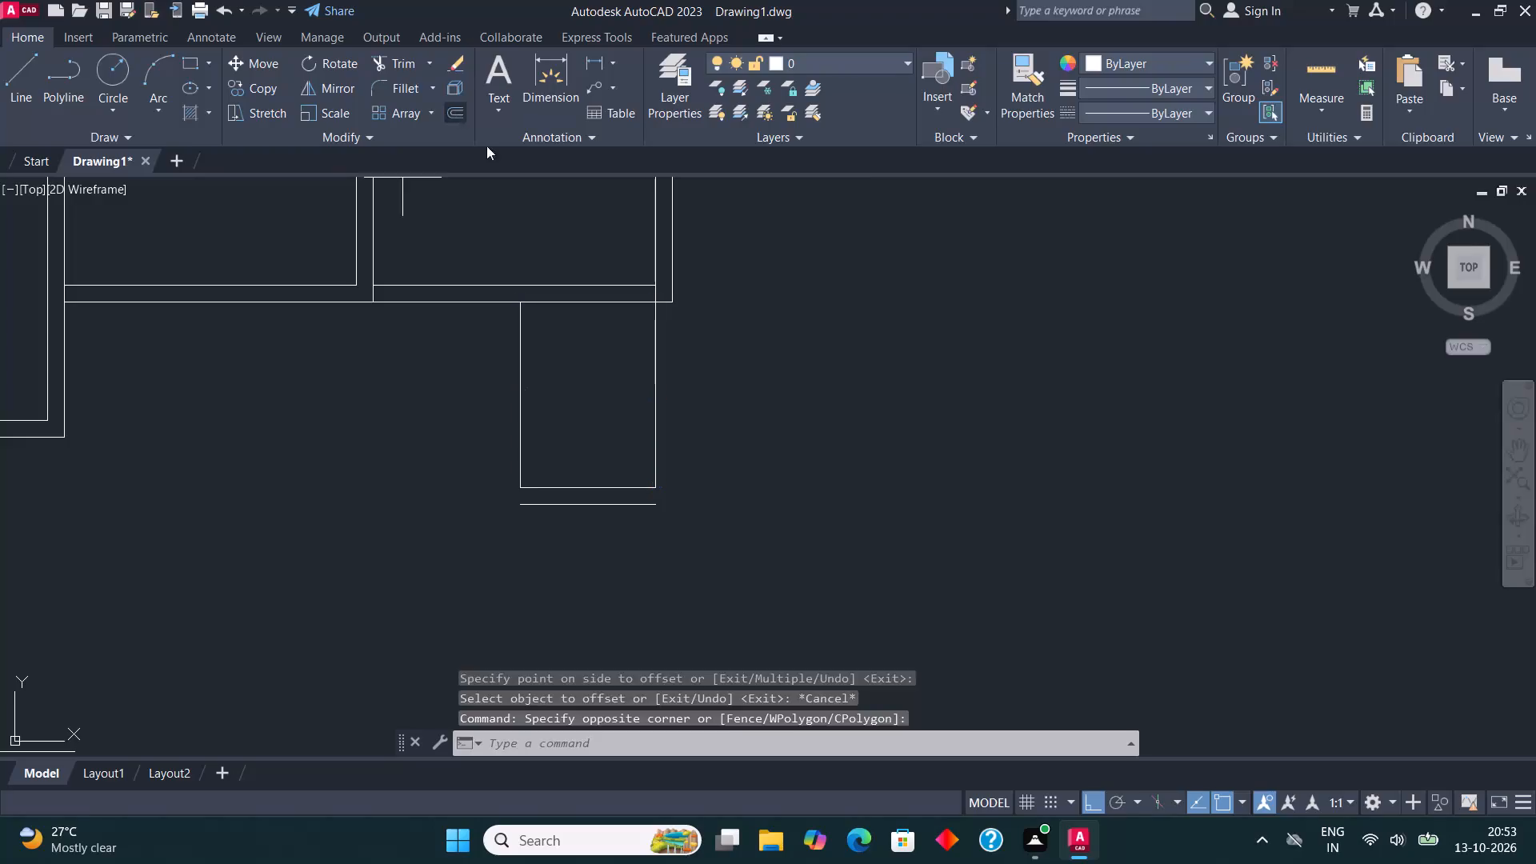
click(655, 390)
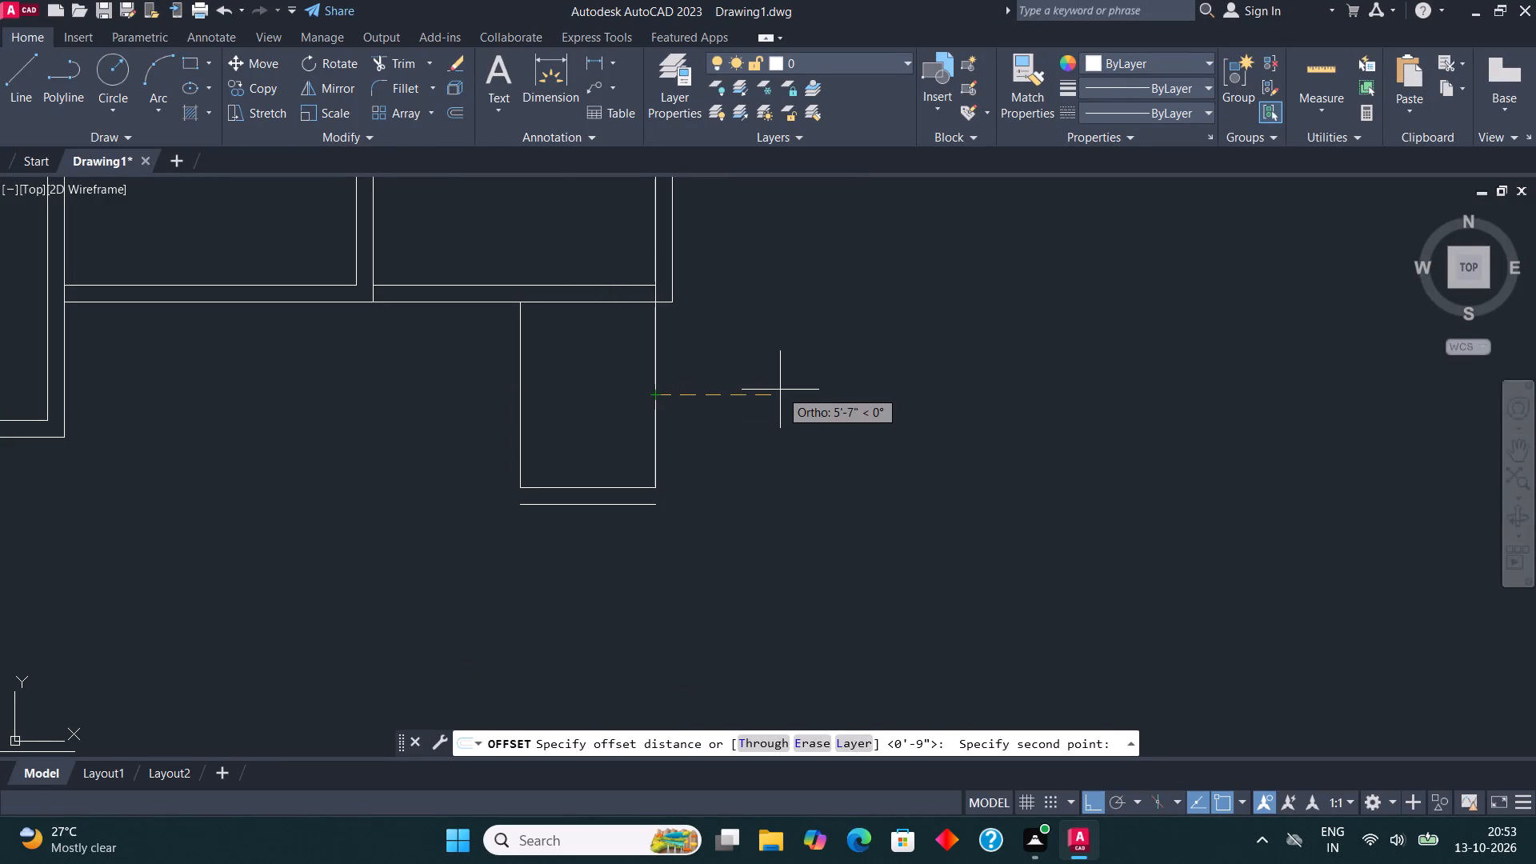
text(4.5")
key(Return)
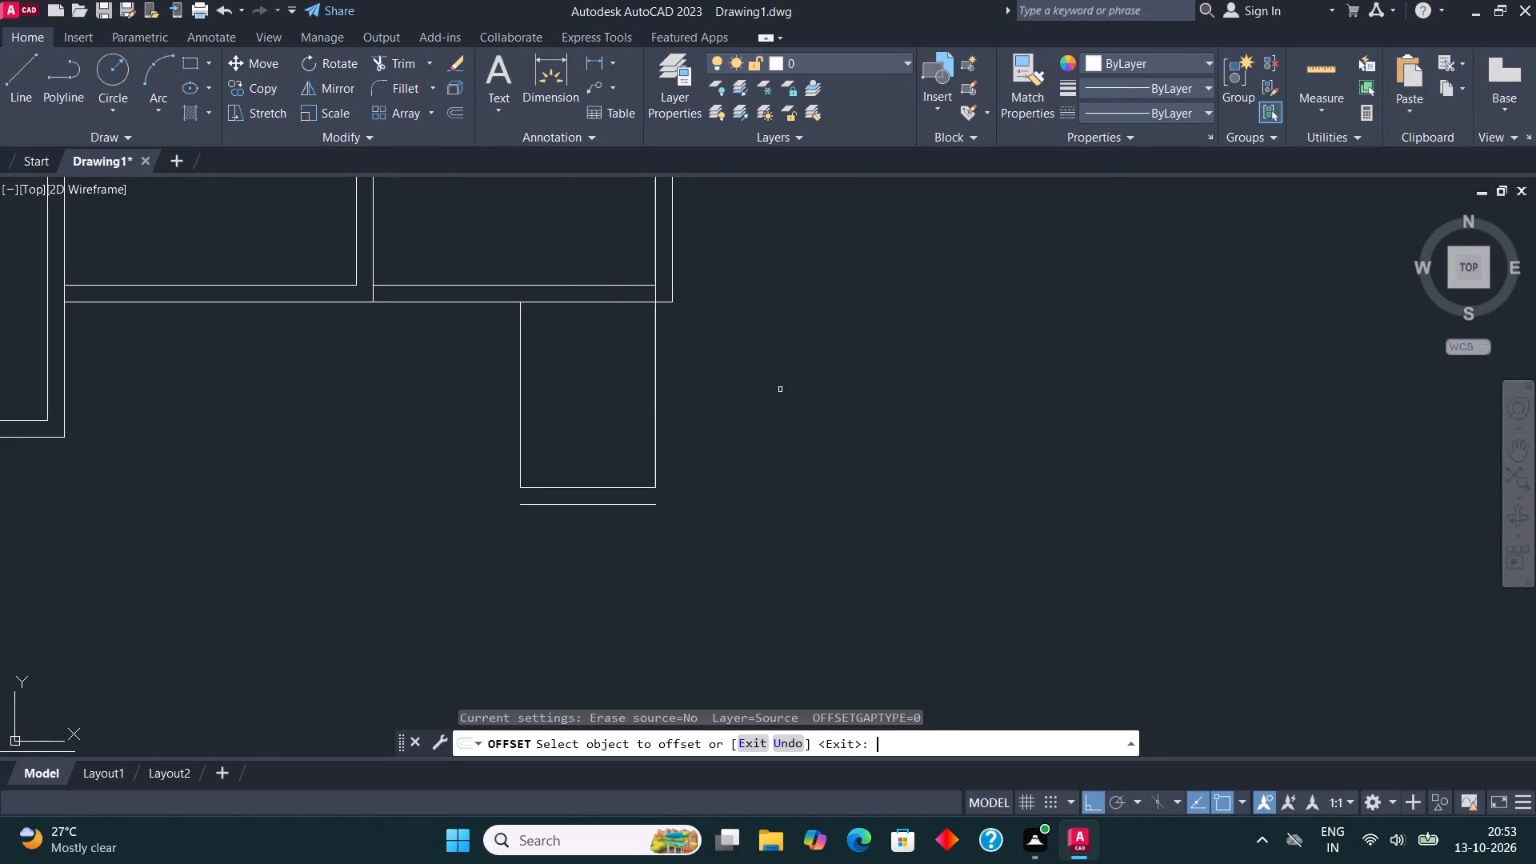
click(657, 398)
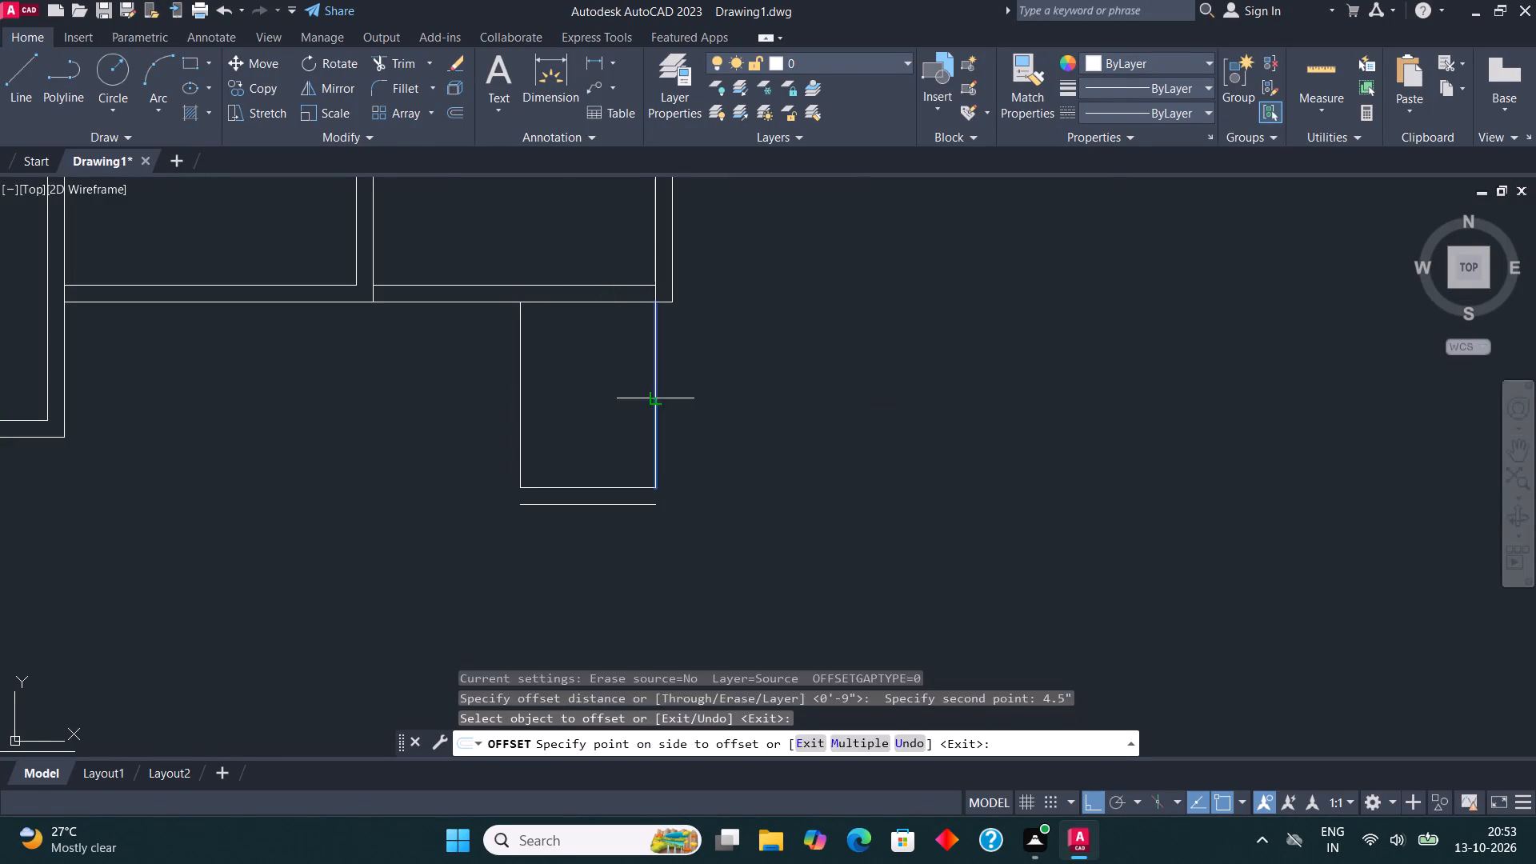
click(706, 381)
click(517, 385)
click(521, 386)
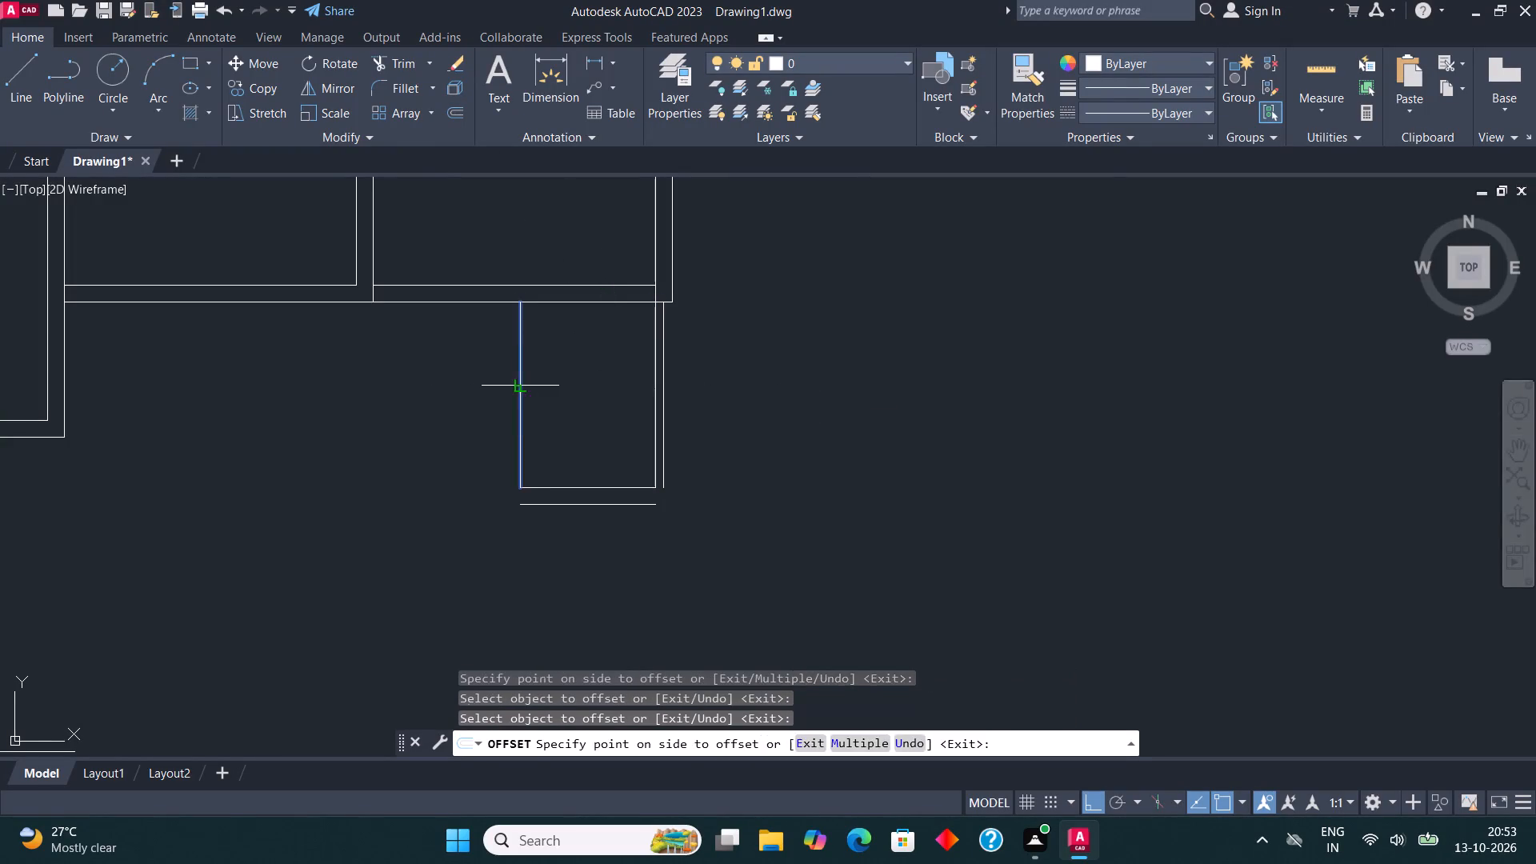
click(482, 380)
key(Escape)
Fillet the 6' by 8'3" room's outer wall lines into sharp bottom-left and bottom-right corners.
click(395, 91)
click(514, 394)
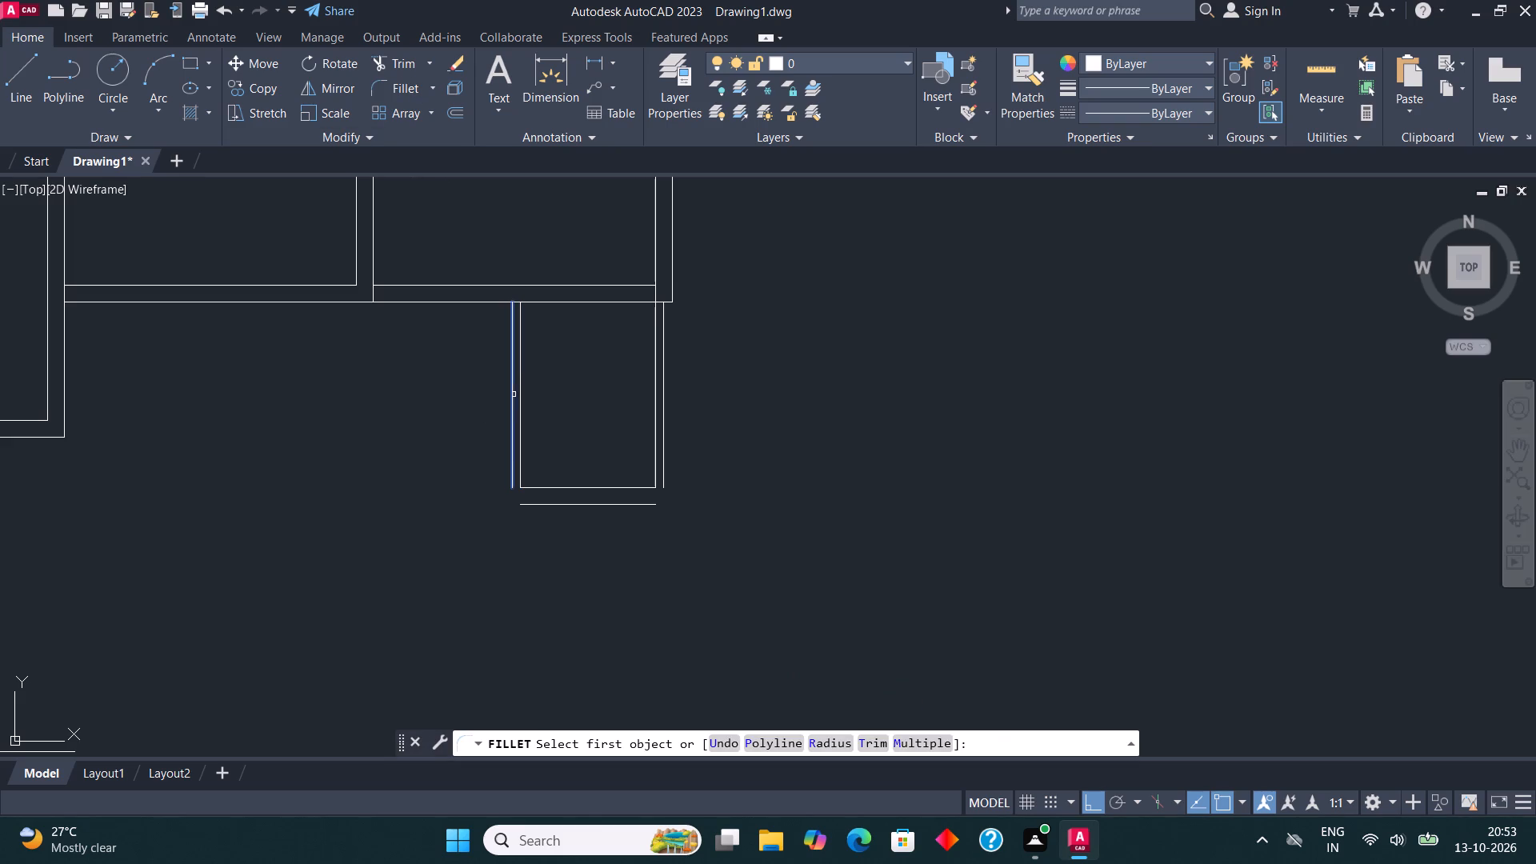
click(551, 506)
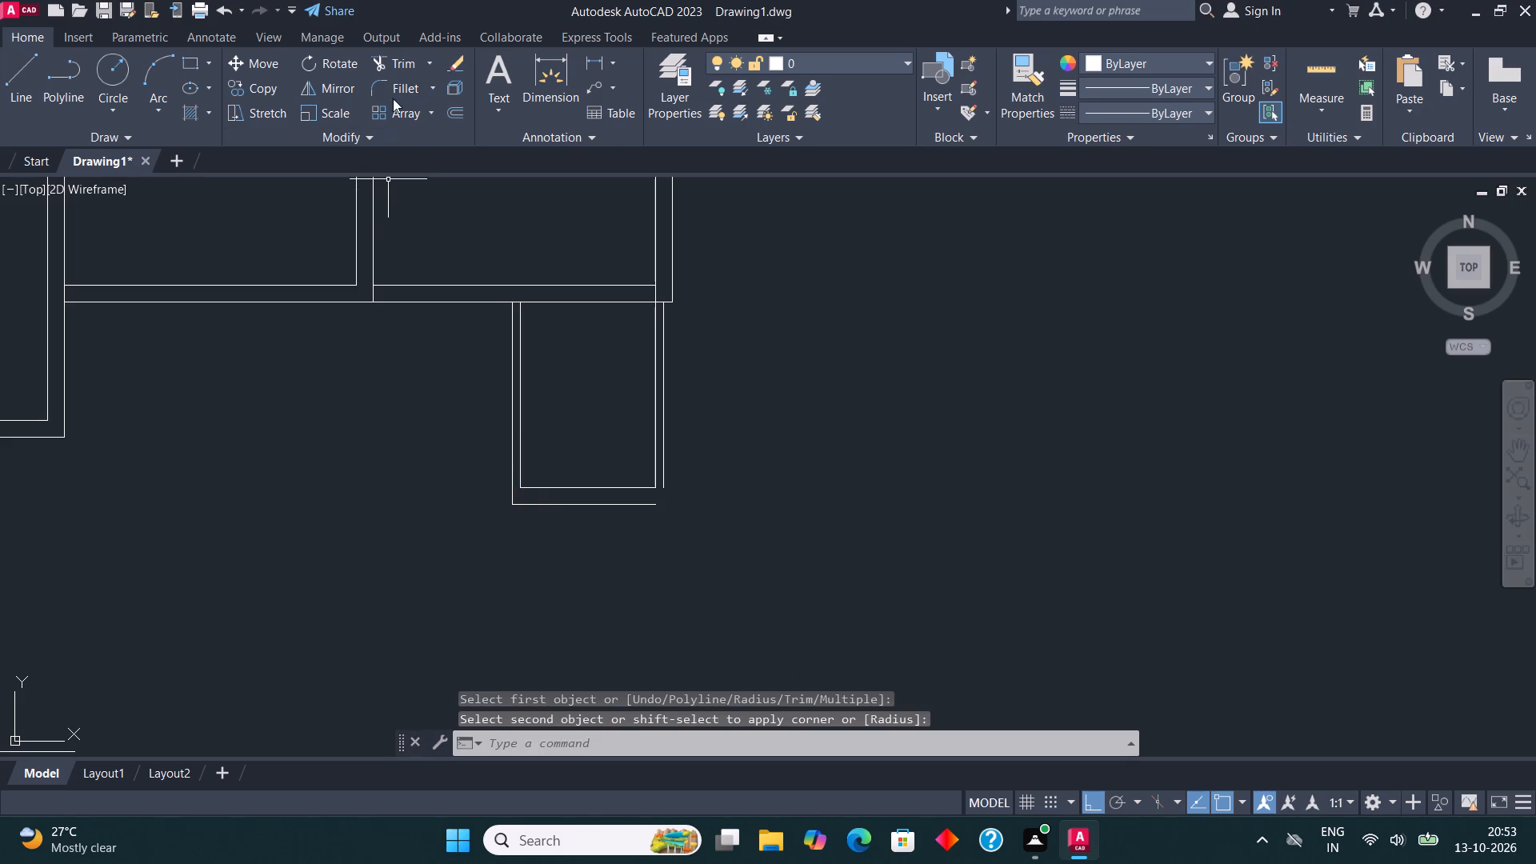
click(397, 87)
click(638, 504)
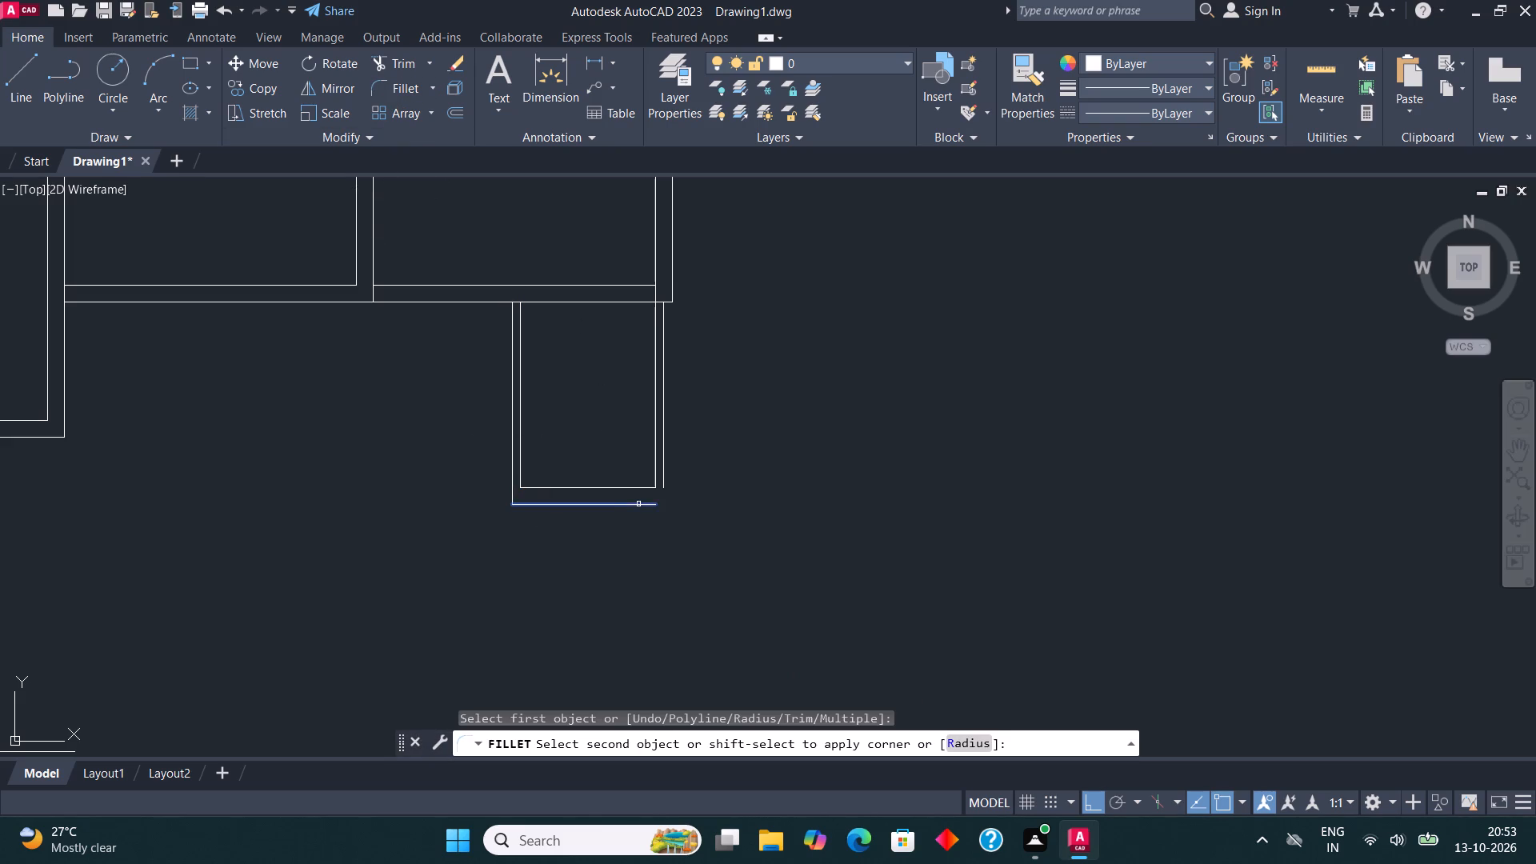
click(663, 454)
Move the whole 6' by 8'3" room so its outer right wall line meets the outer bottom-right corner of the room above.
drag(694, 550, 688, 530)
click(384, 398)
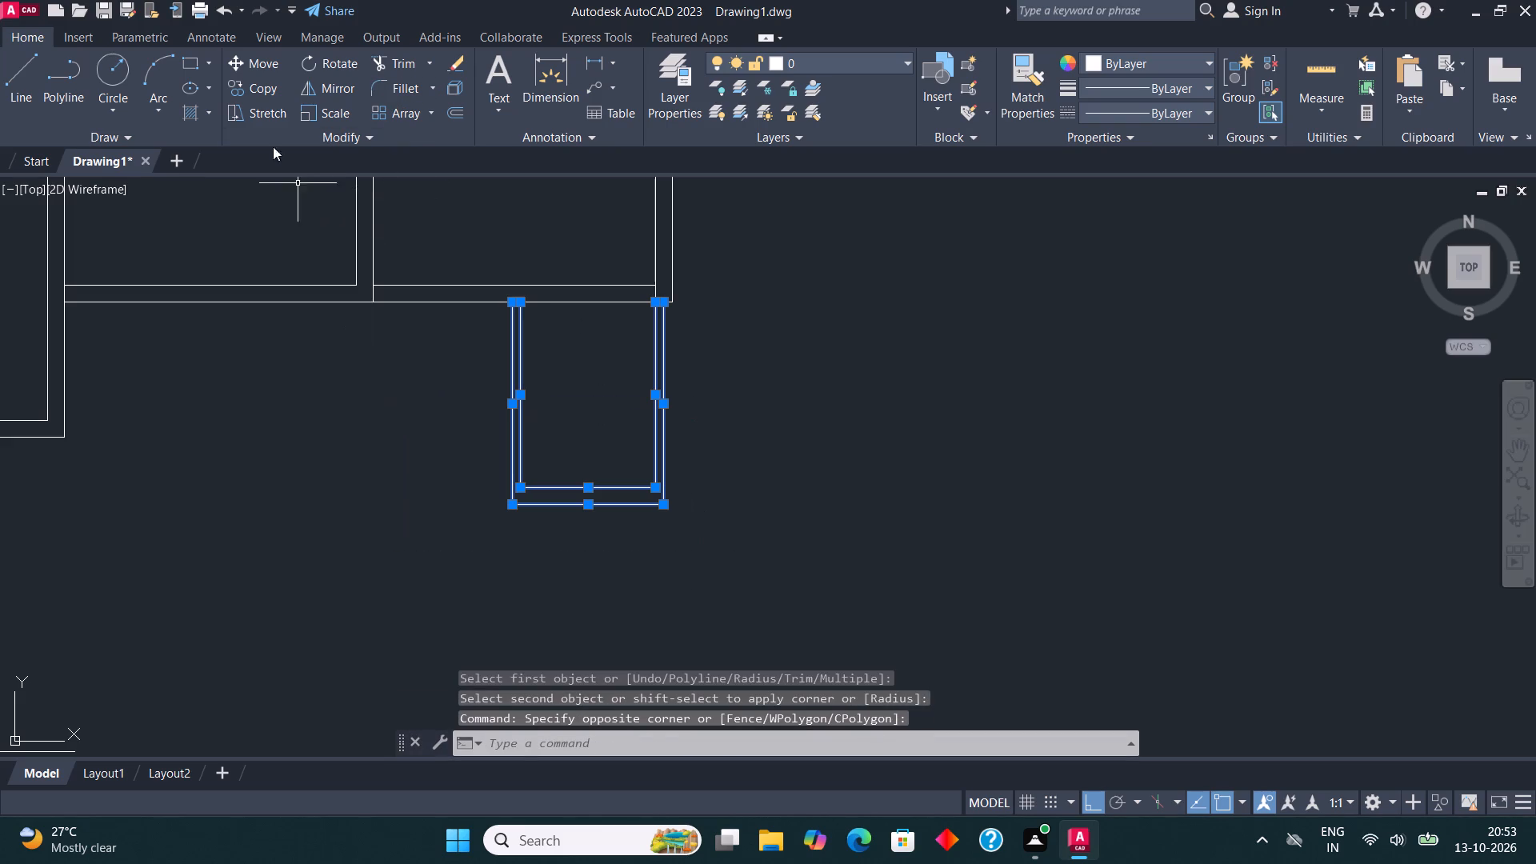
click(260, 61)
scroll(633, 294, up, 3)
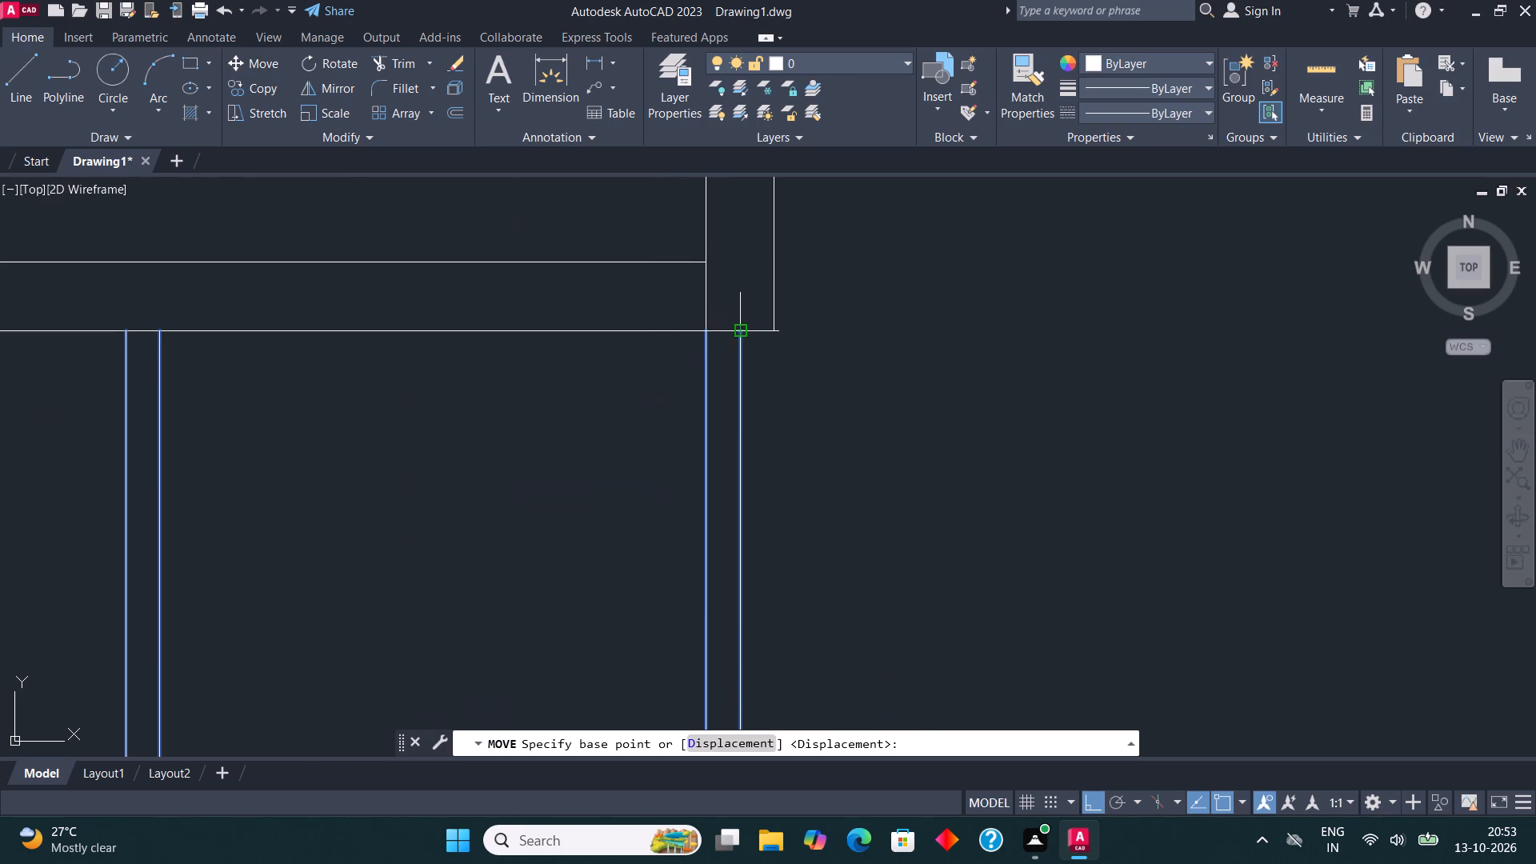
click(742, 334)
click(770, 332)
scroll(558, 278, down, 2)
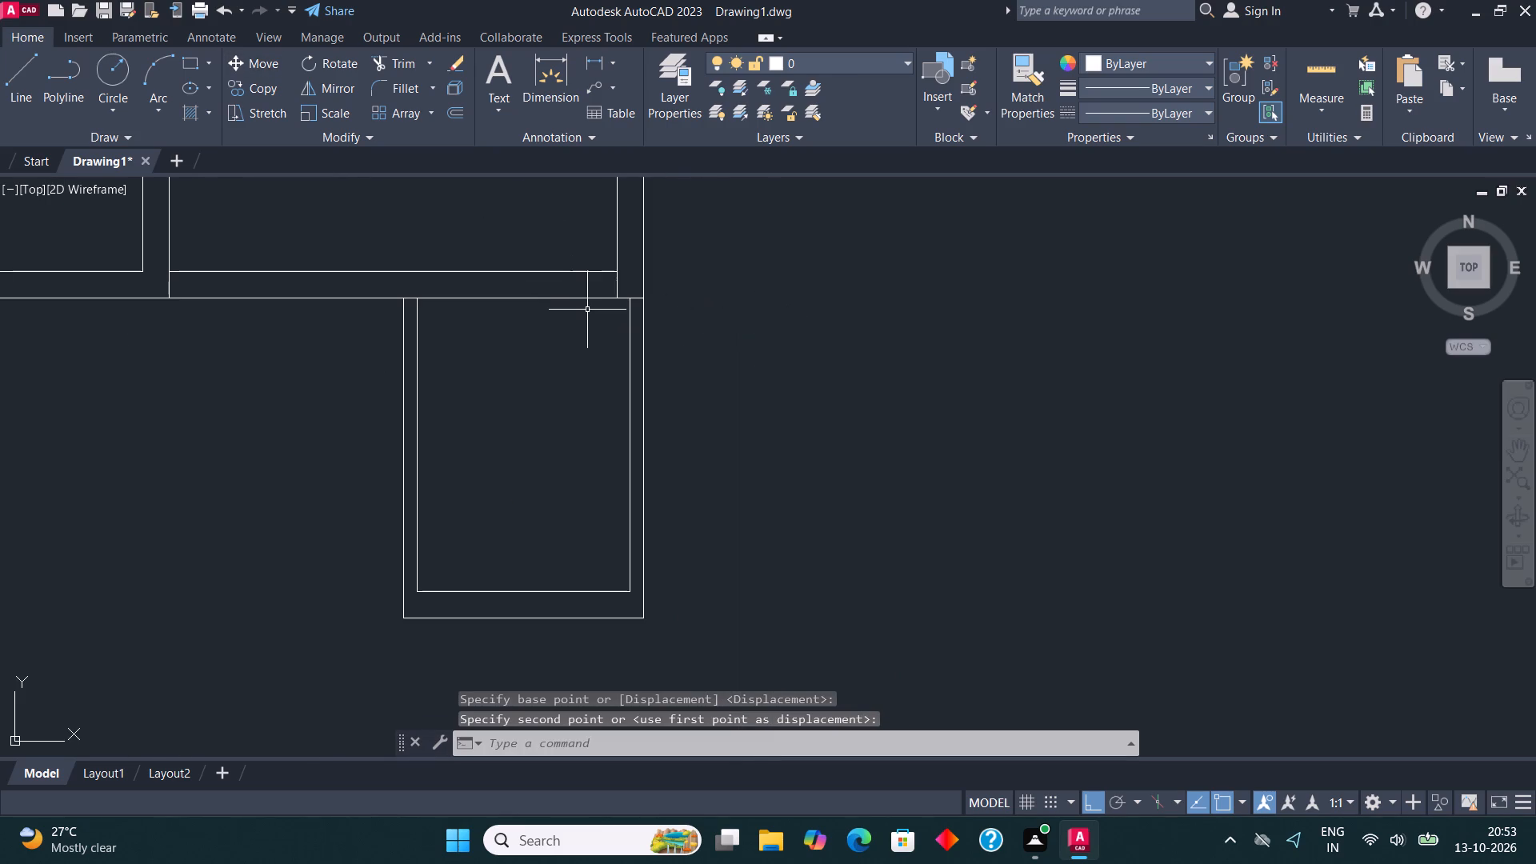
scroll(589, 314, down, 3)
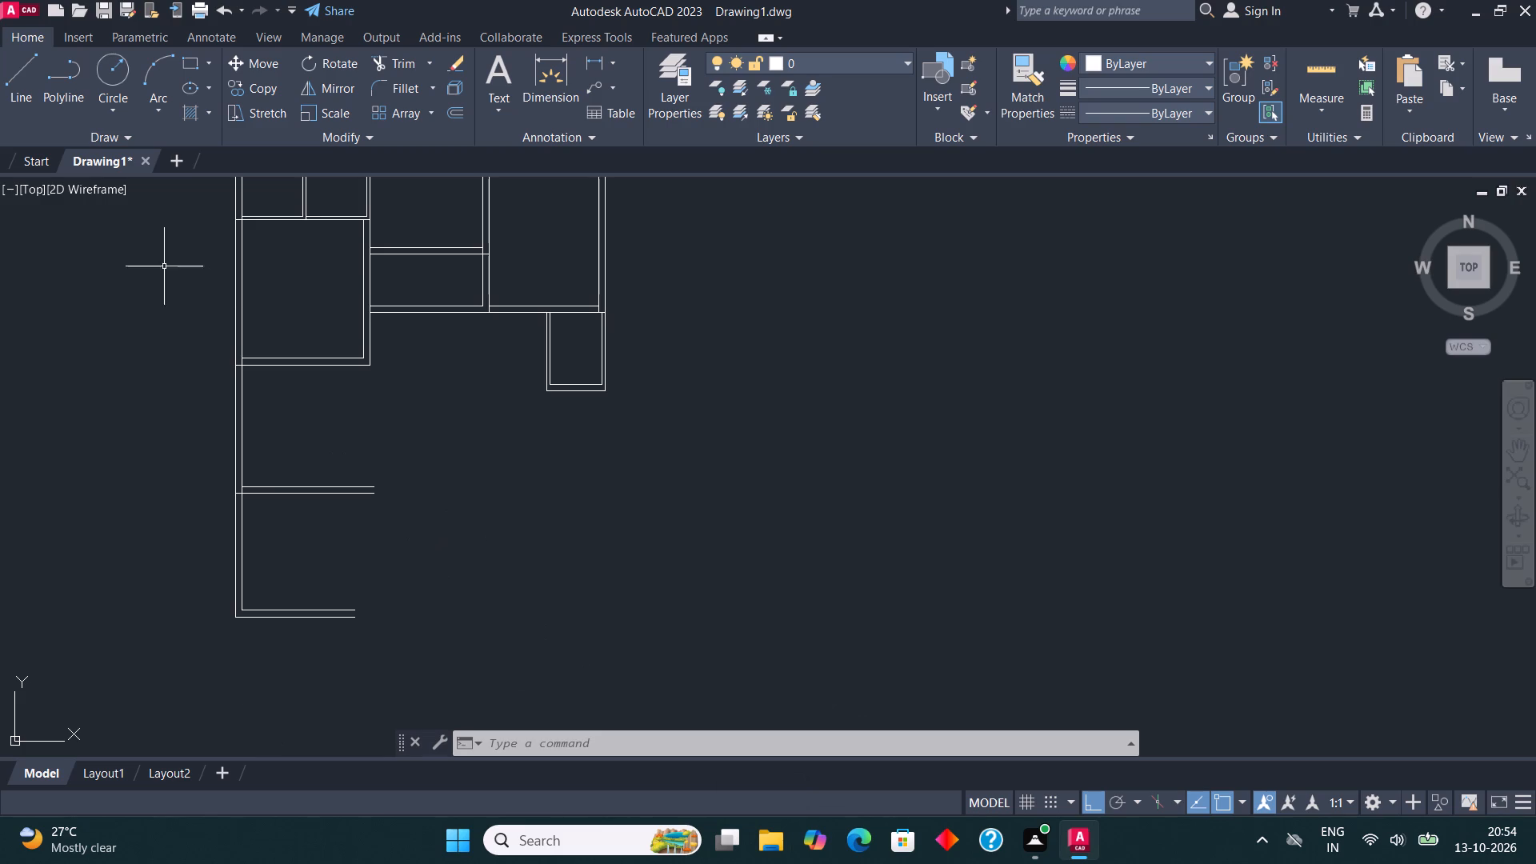
Draw a 10' by 12'3" room outline left of the 6' by 8'3" room, closing at that room's outer bottom-left corner.
click(22, 86)
middle_drag(246, 240, 336, 383)
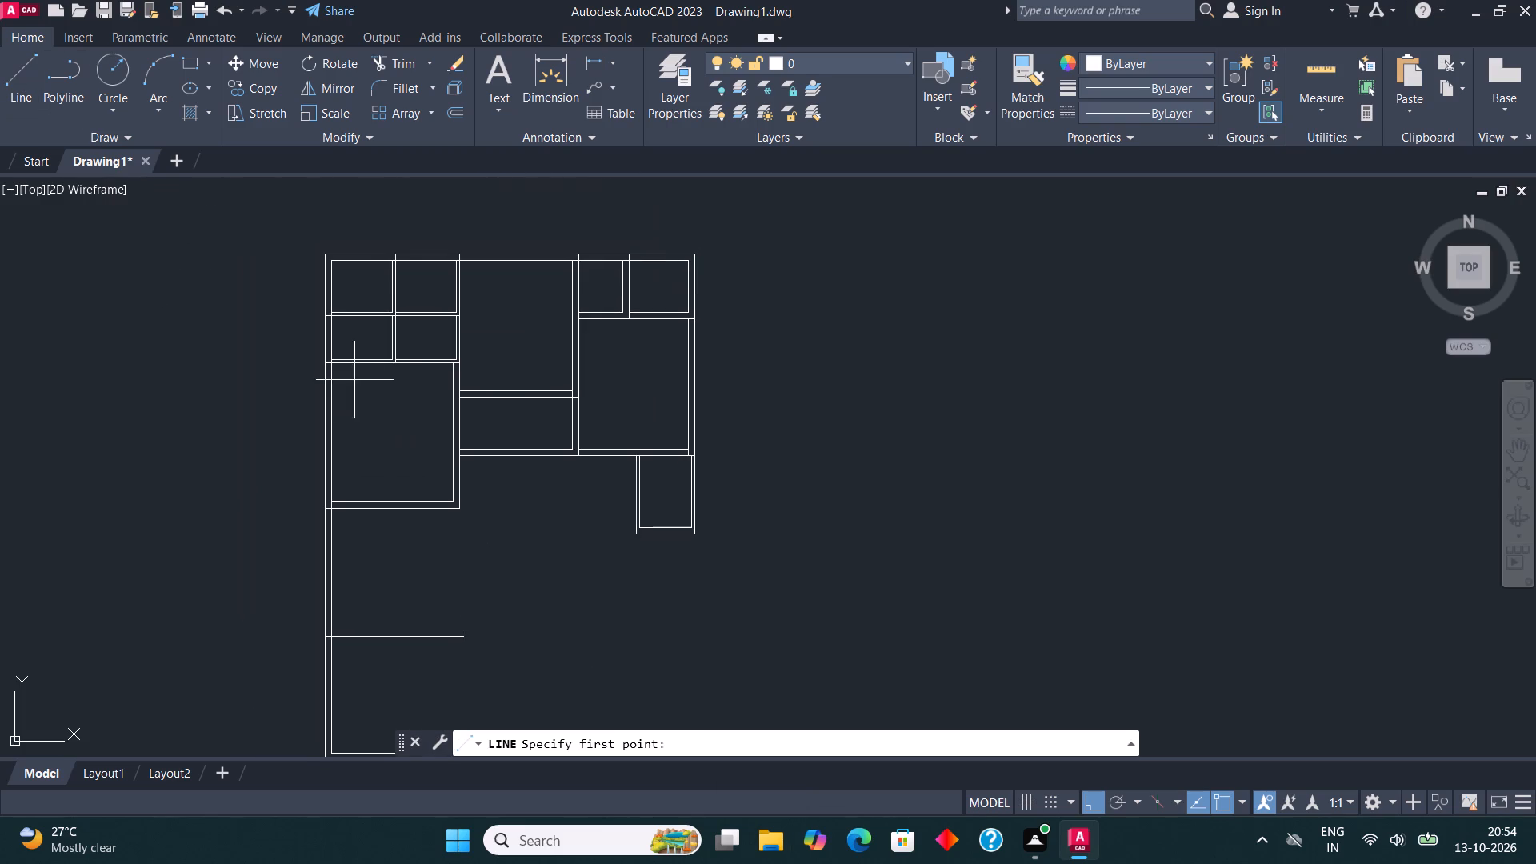
scroll(644, 486, up, 3)
click(594, 374)
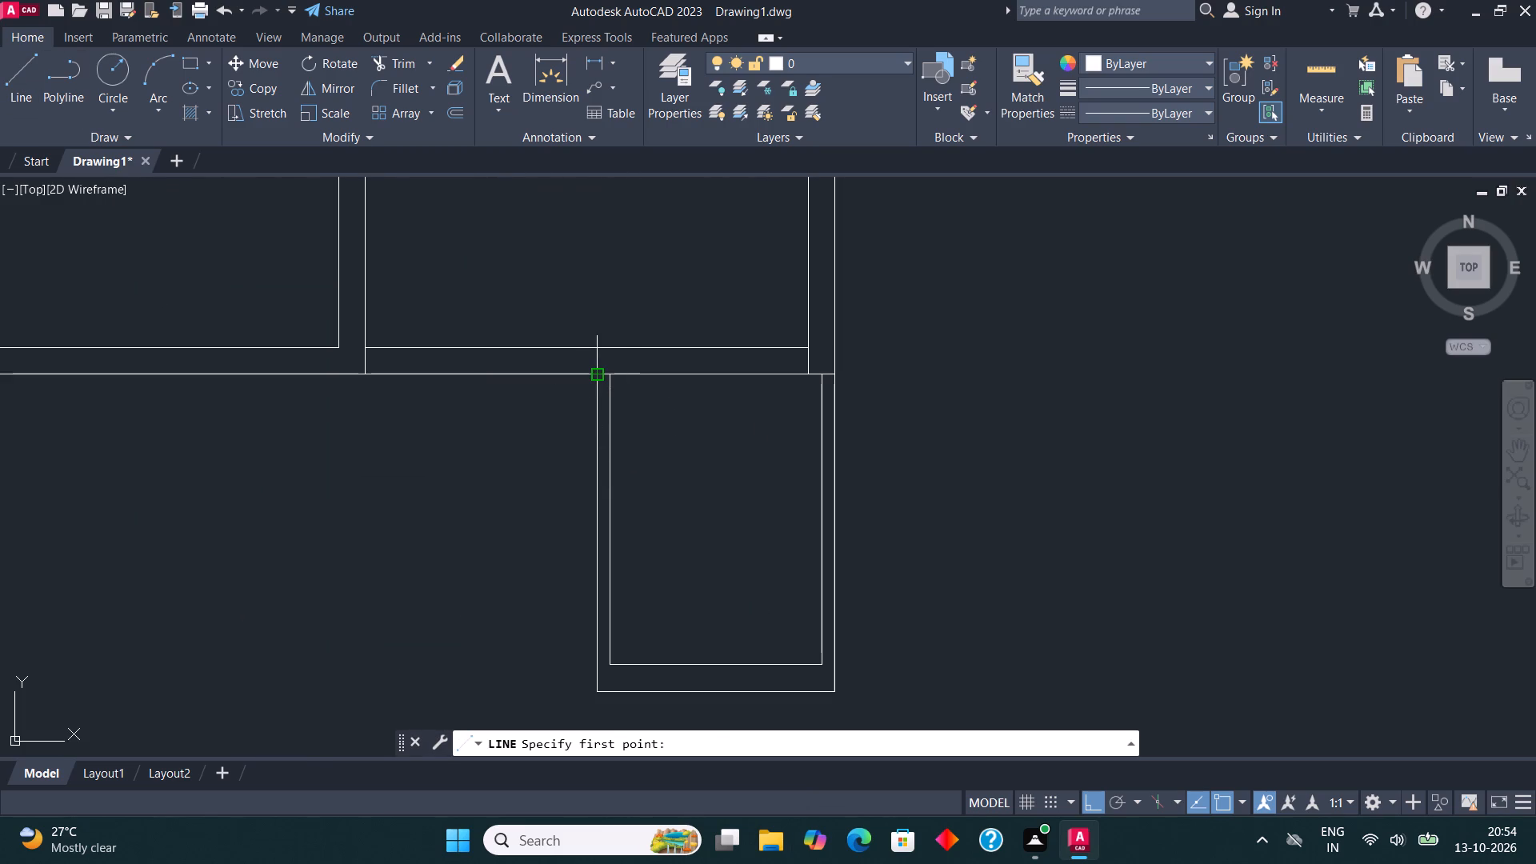
text(10')
key(Return)
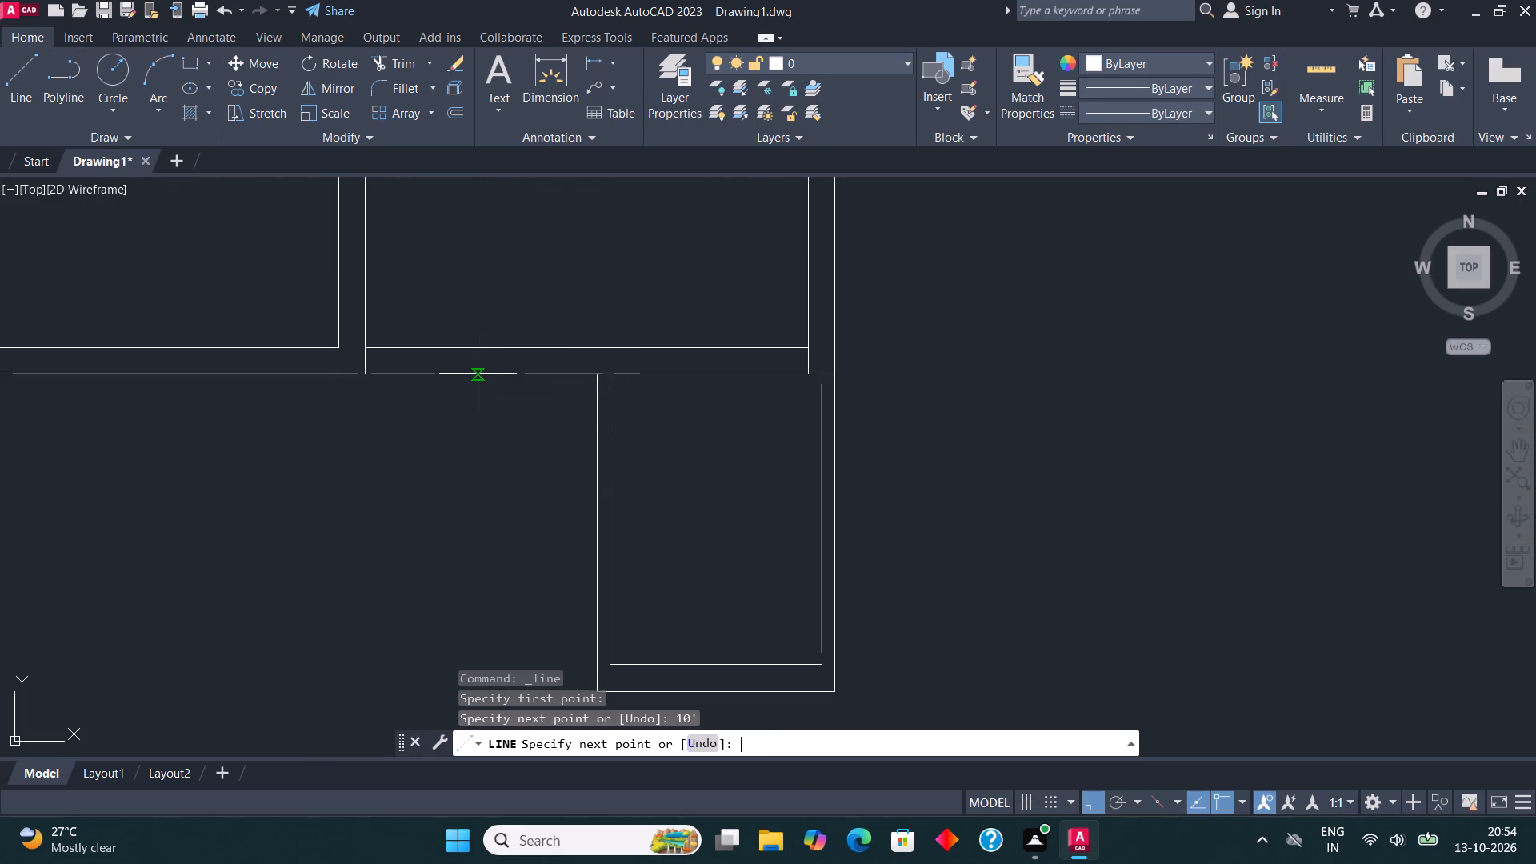
scroll(492, 374, down, 2)
scroll(390, 446, up, 2)
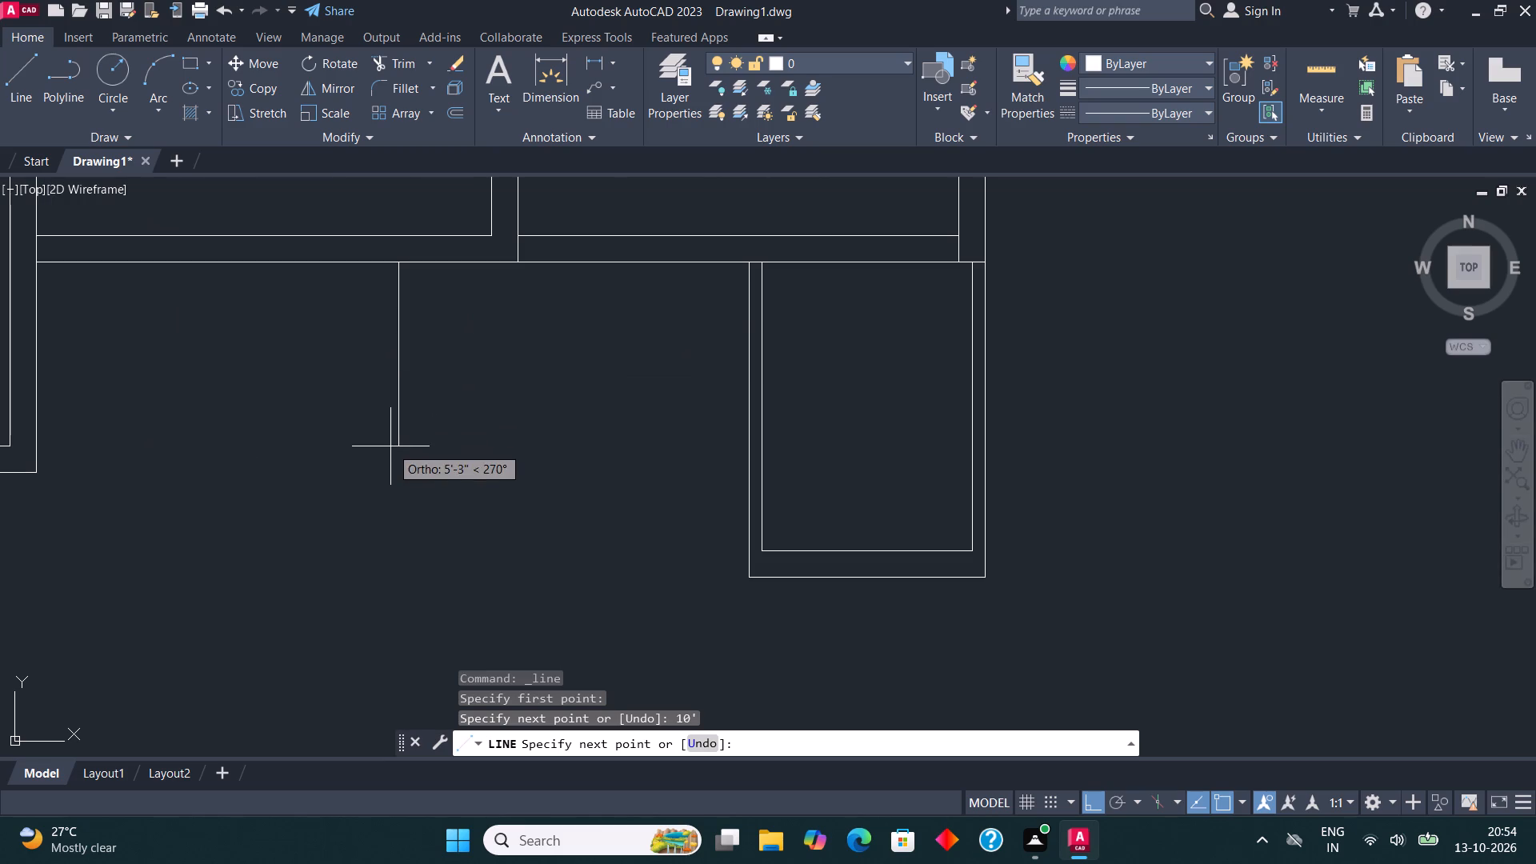
text(12'3")
key(Return)
scroll(390, 446, down, 1)
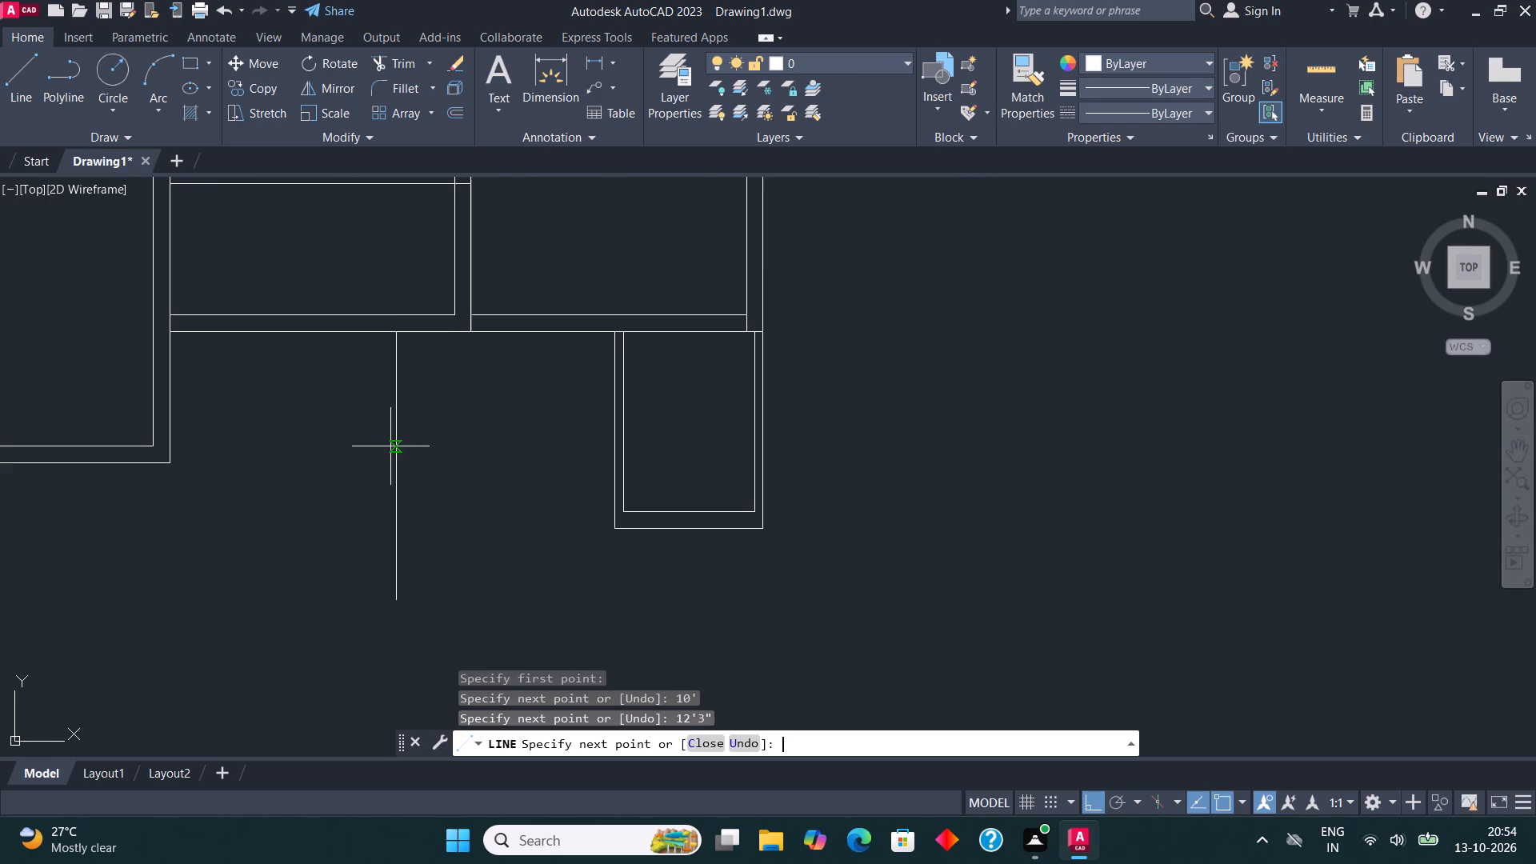
text(10')
key(Return)
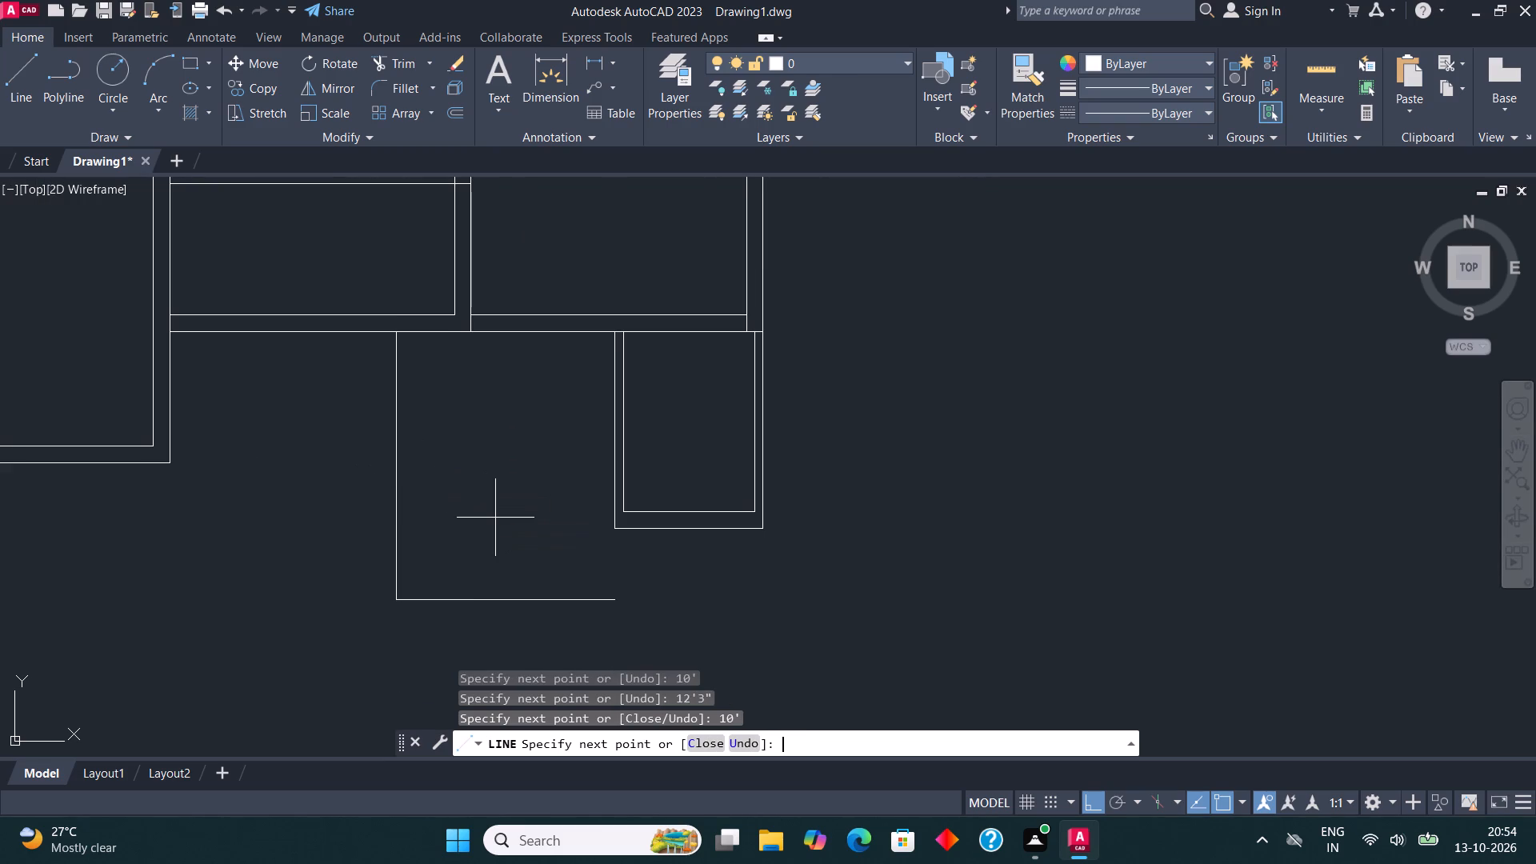
click(616, 534)
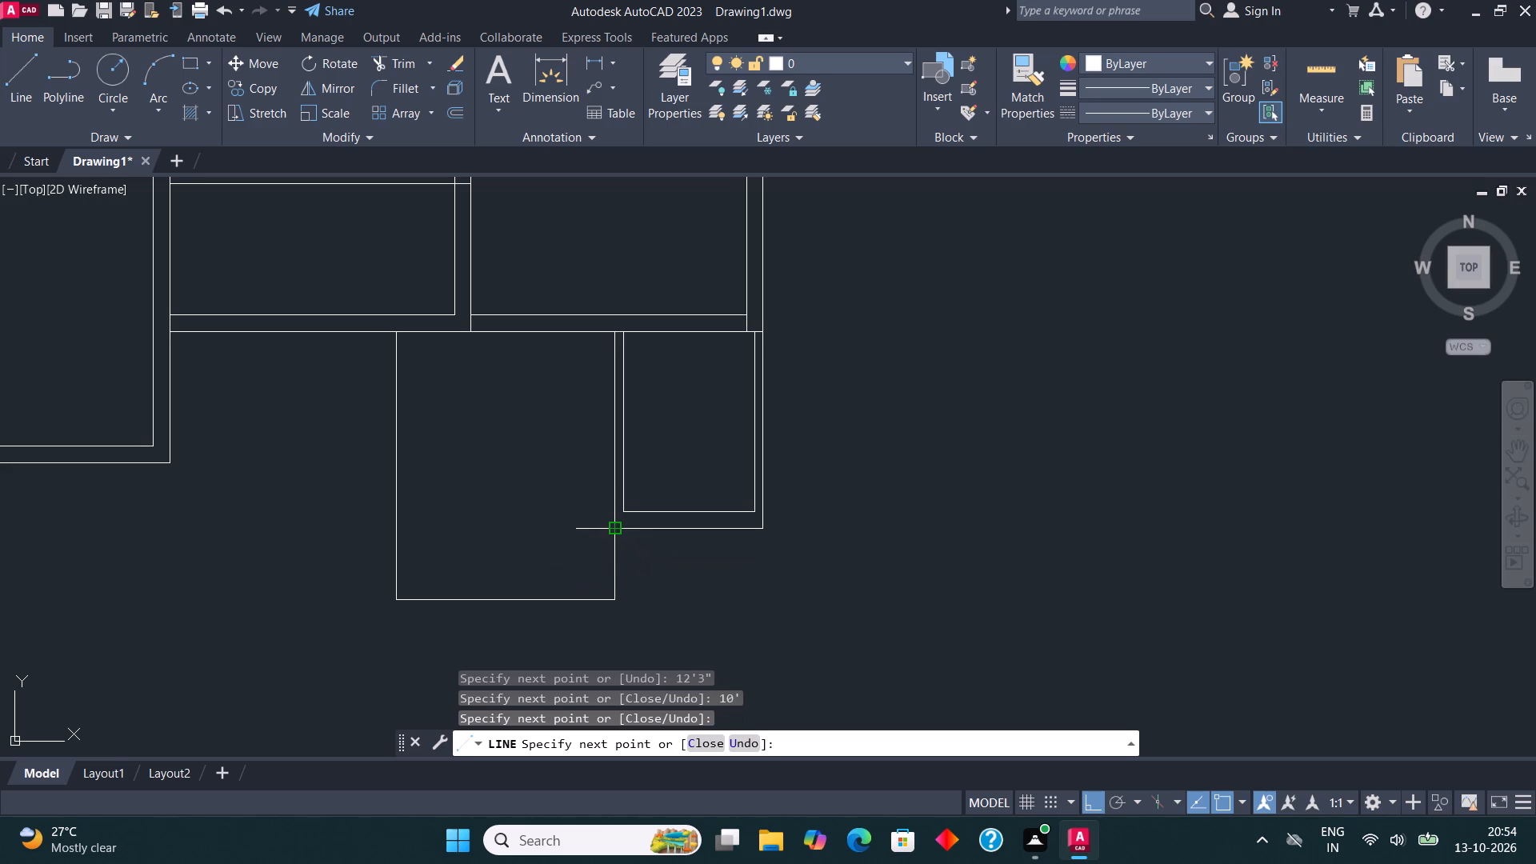
middle_drag(609, 459, 644, 436)
key(Escape)
Offset the short lower right line of the 10' by 12'3" room 4.5" outward.
middle_drag(665, 474, 664, 462)
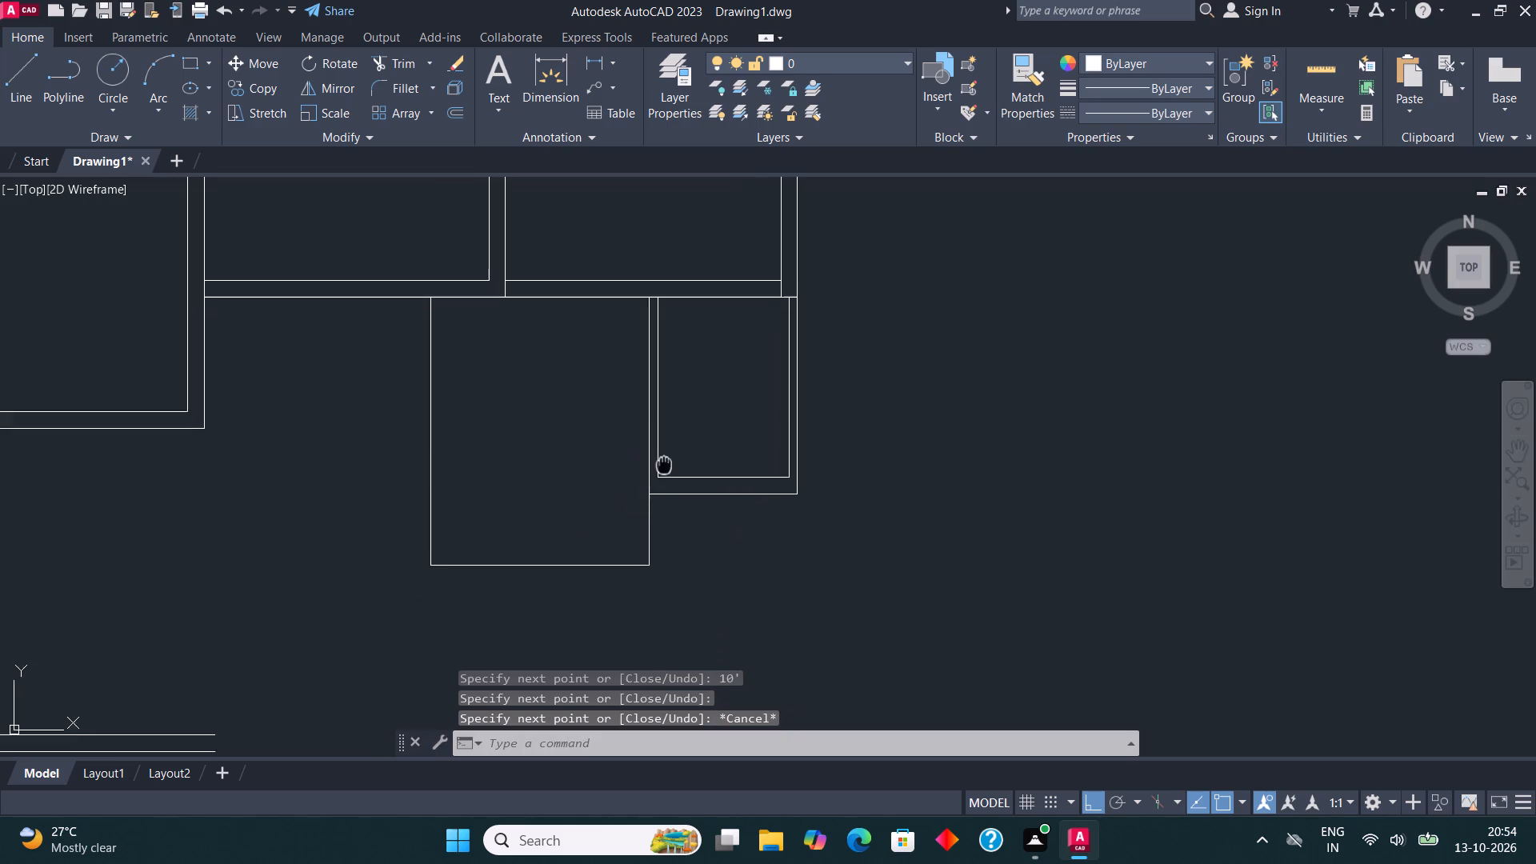
middle_drag(664, 462, 674, 383)
drag(683, 517, 674, 493)
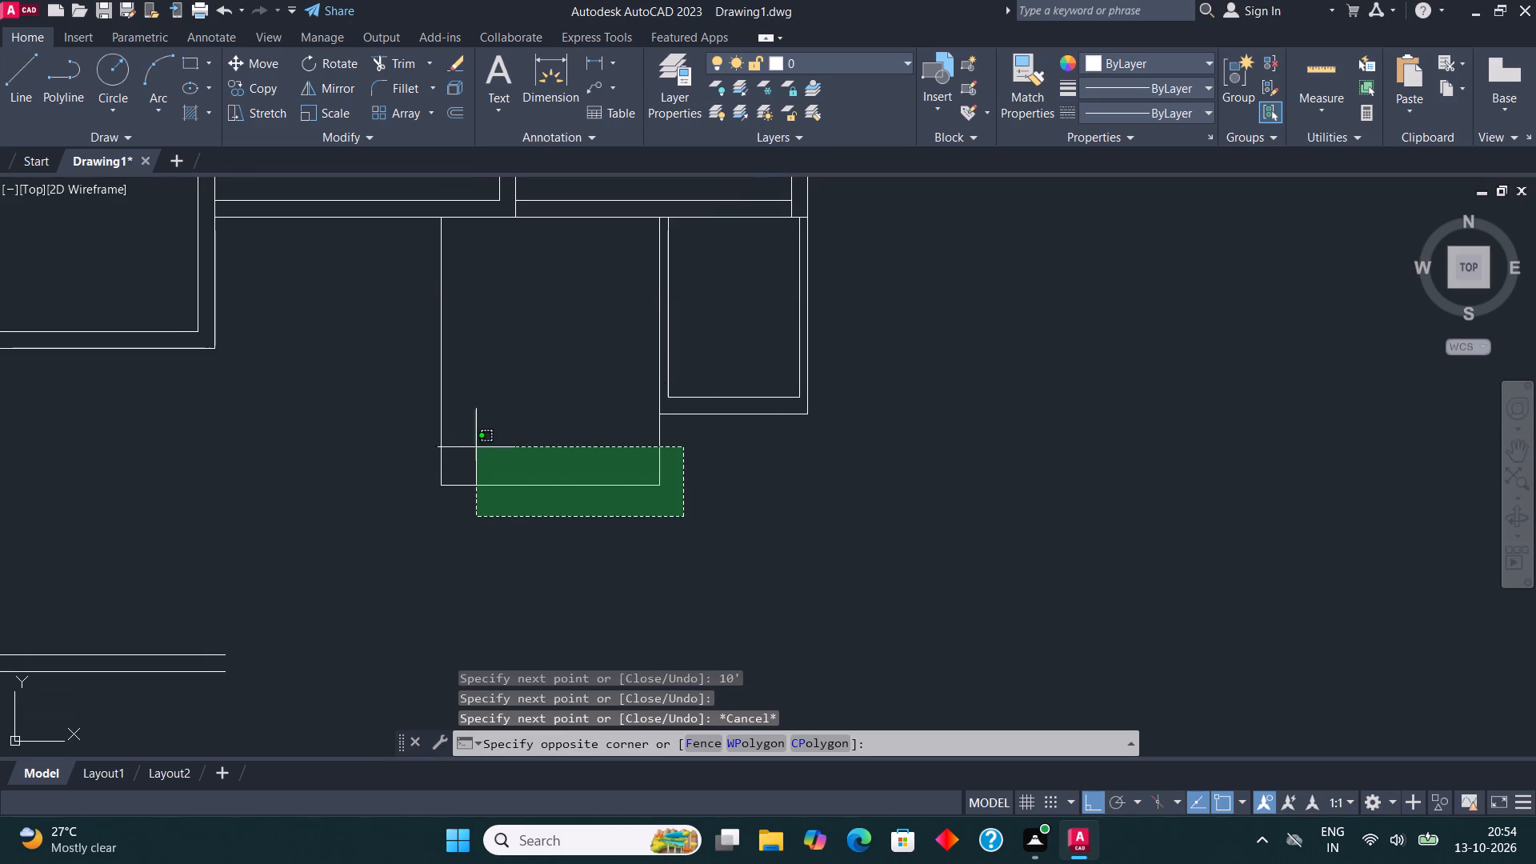
click(423, 436)
click(455, 112)
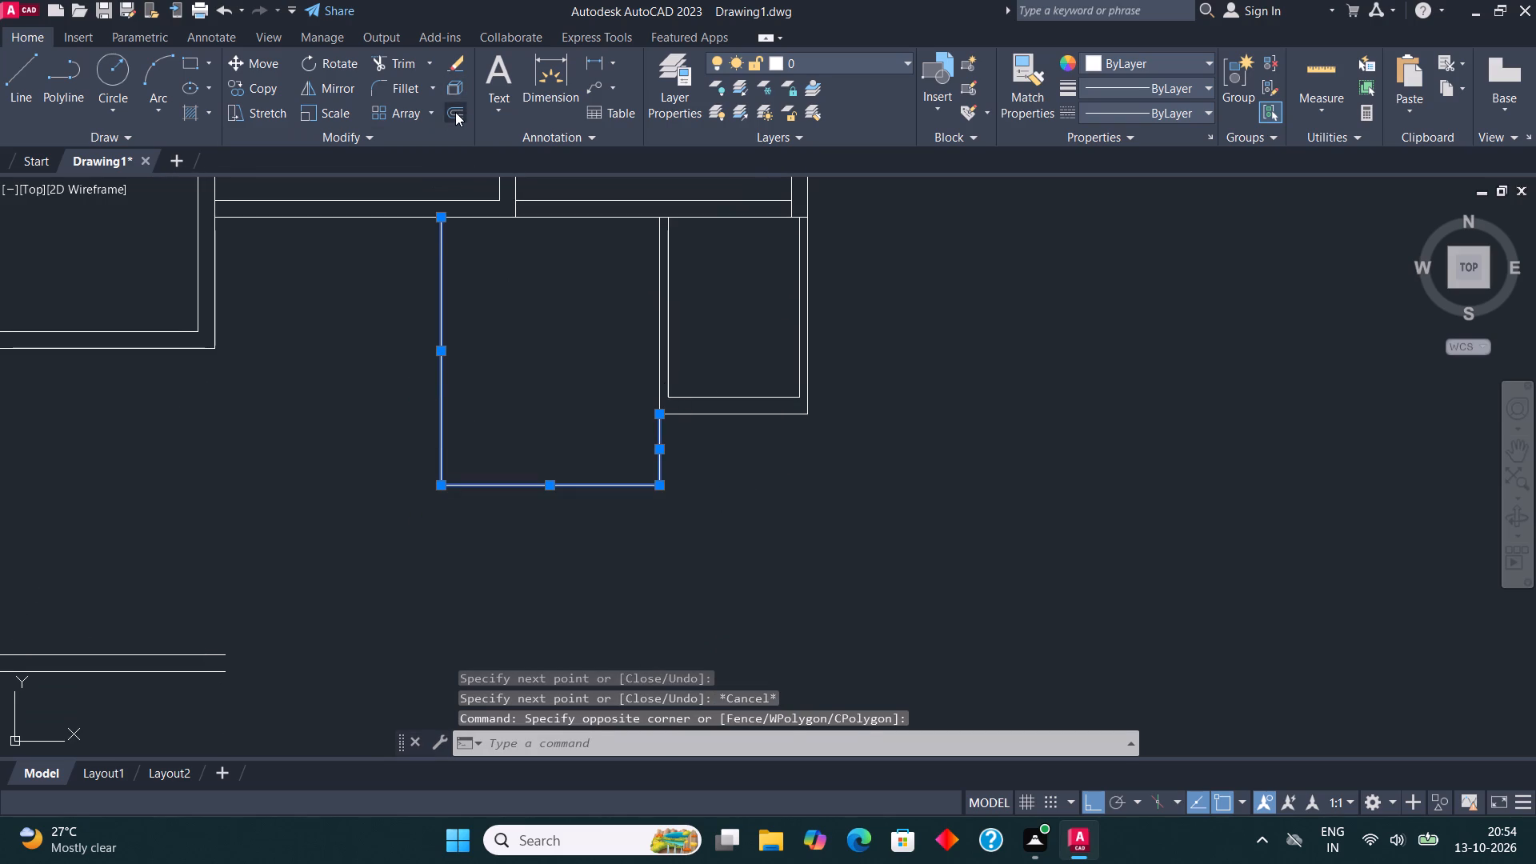
click(665, 447)
text(4.5")
key(Return)
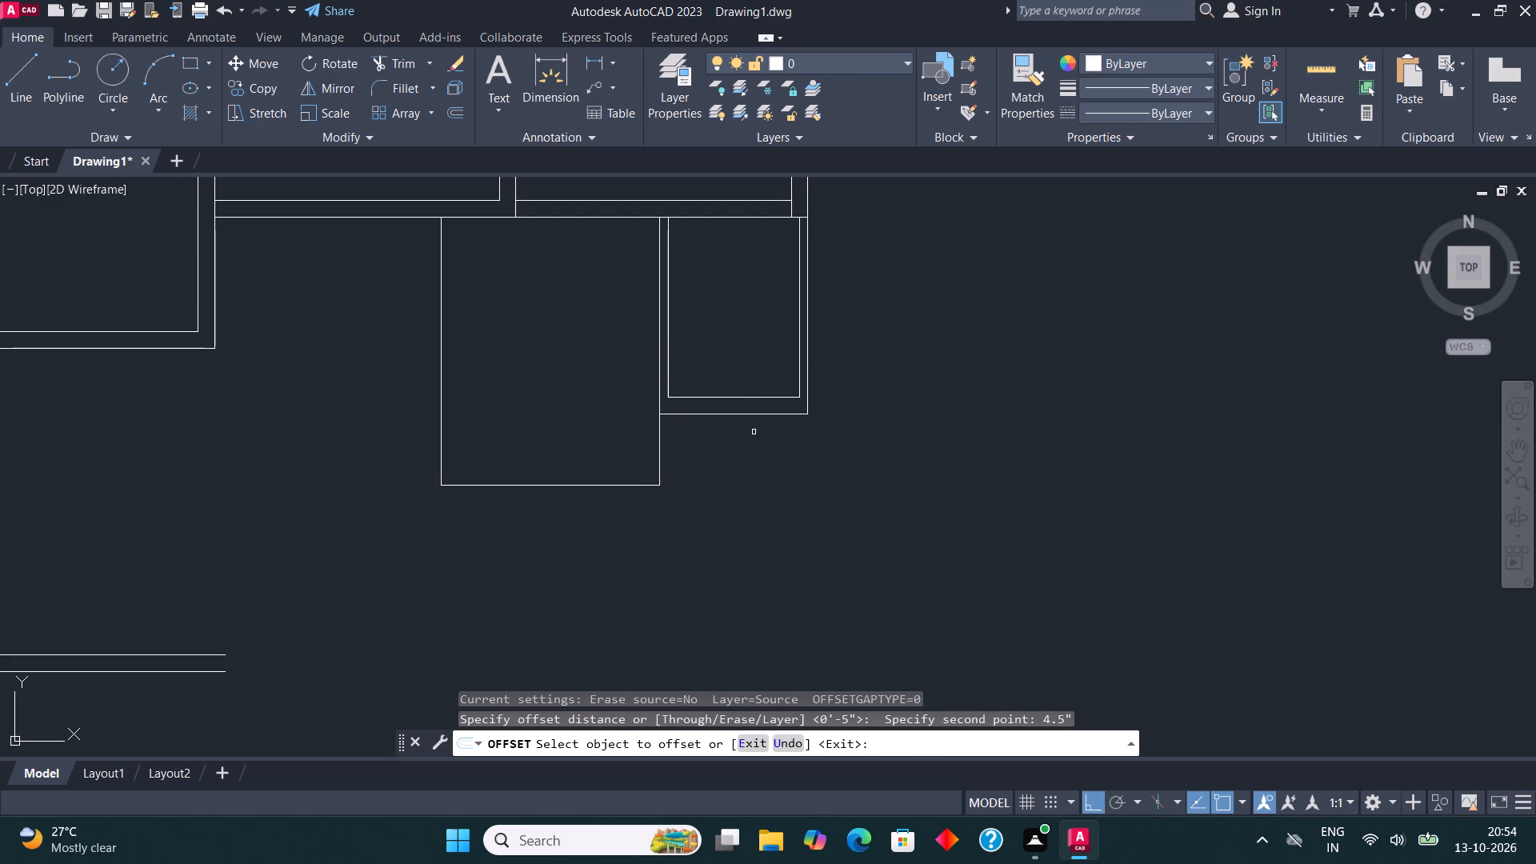
click(658, 453)
click(710, 454)
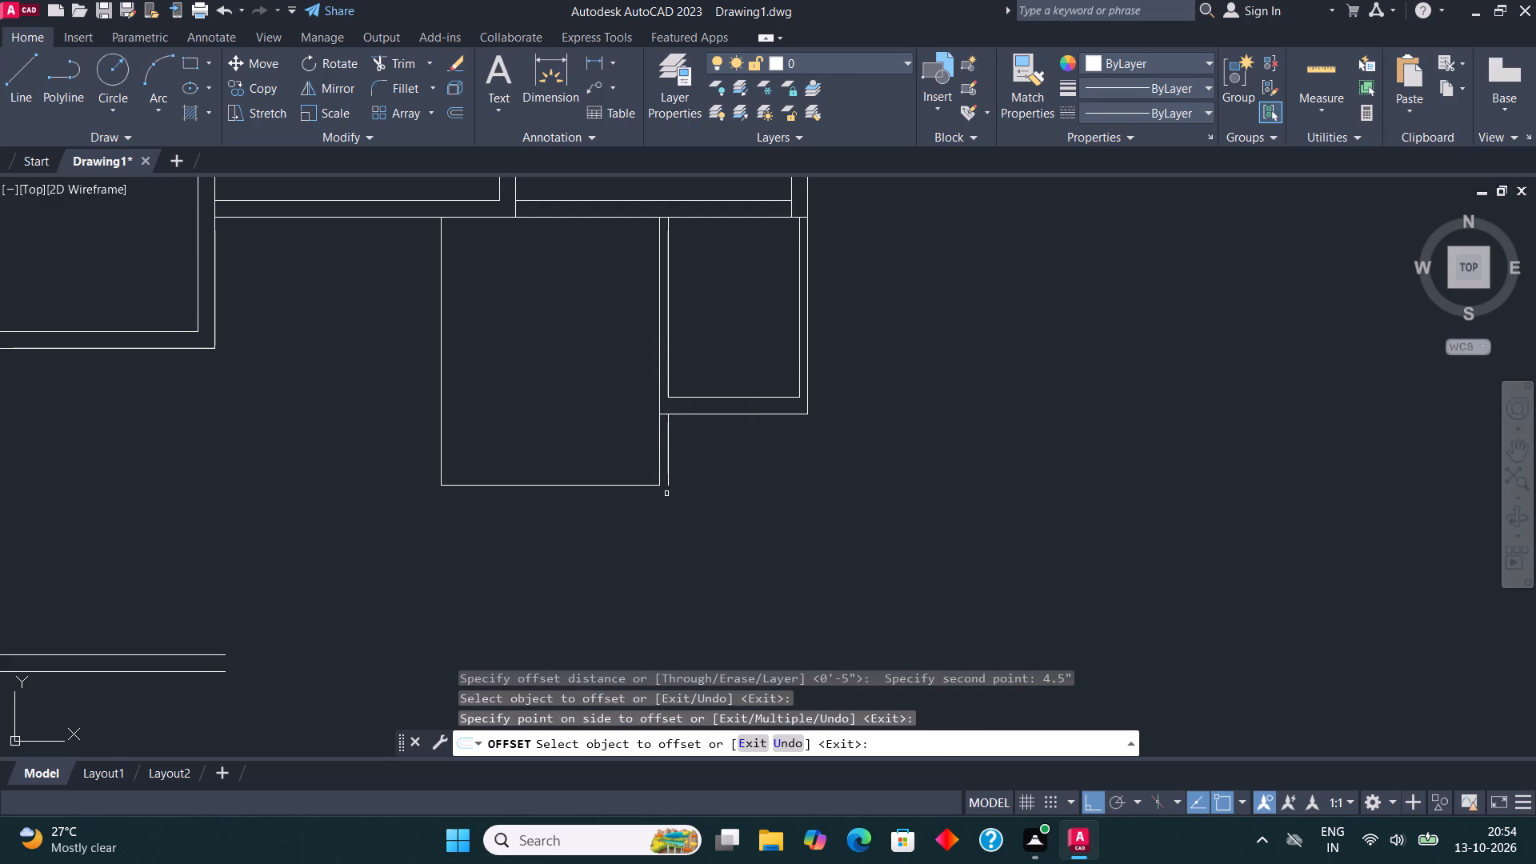
key(Escape)
Offset the left and bottom lines of the 10' by 12'3" room 9" outward.
drag(486, 541, 474, 531)
click(323, 436)
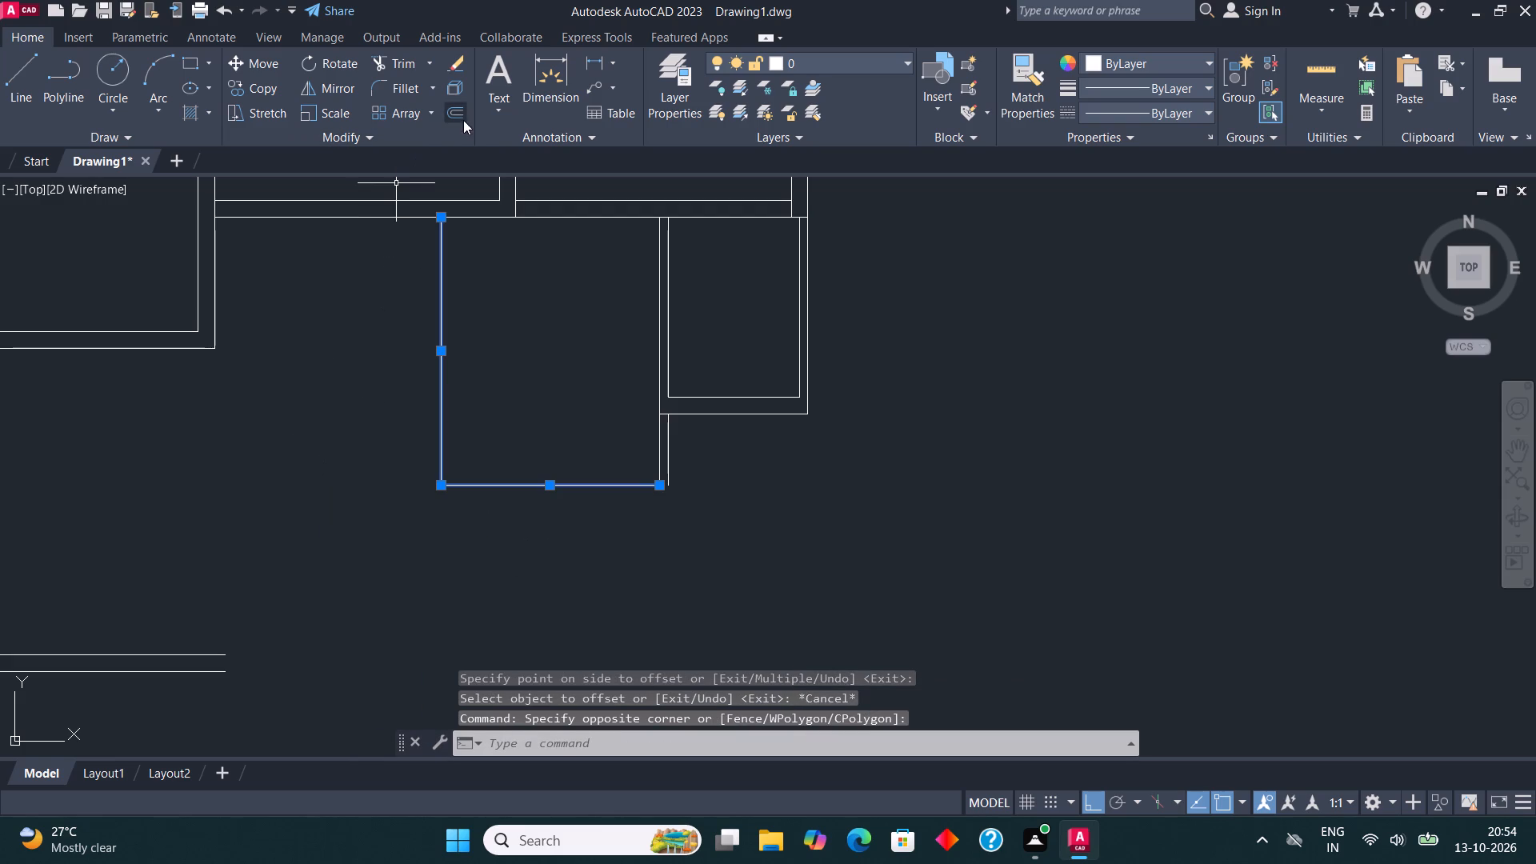
click(458, 113)
click(438, 340)
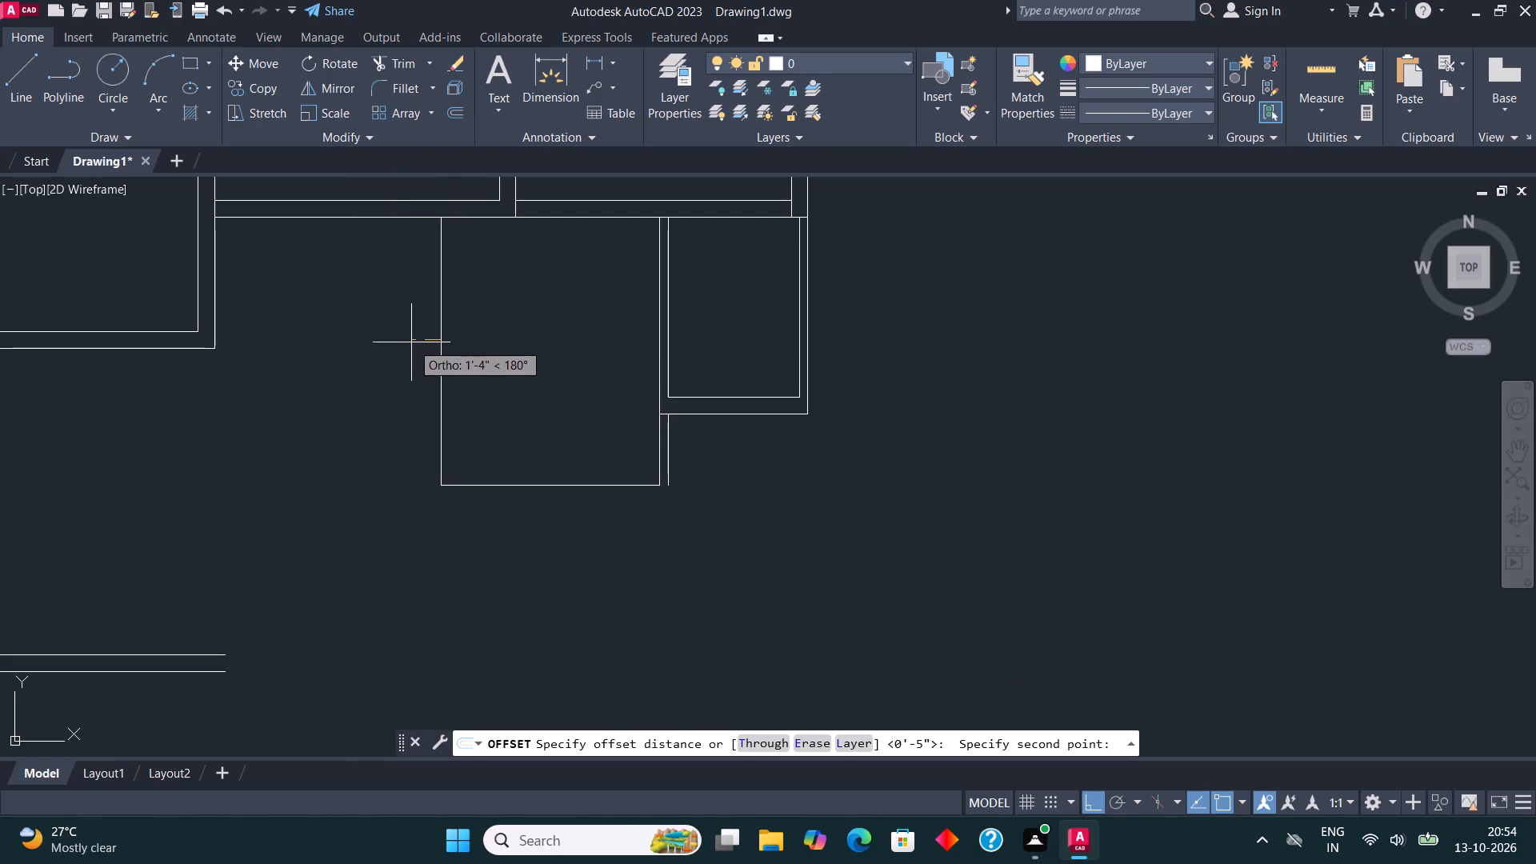
text(9")
key(Return)
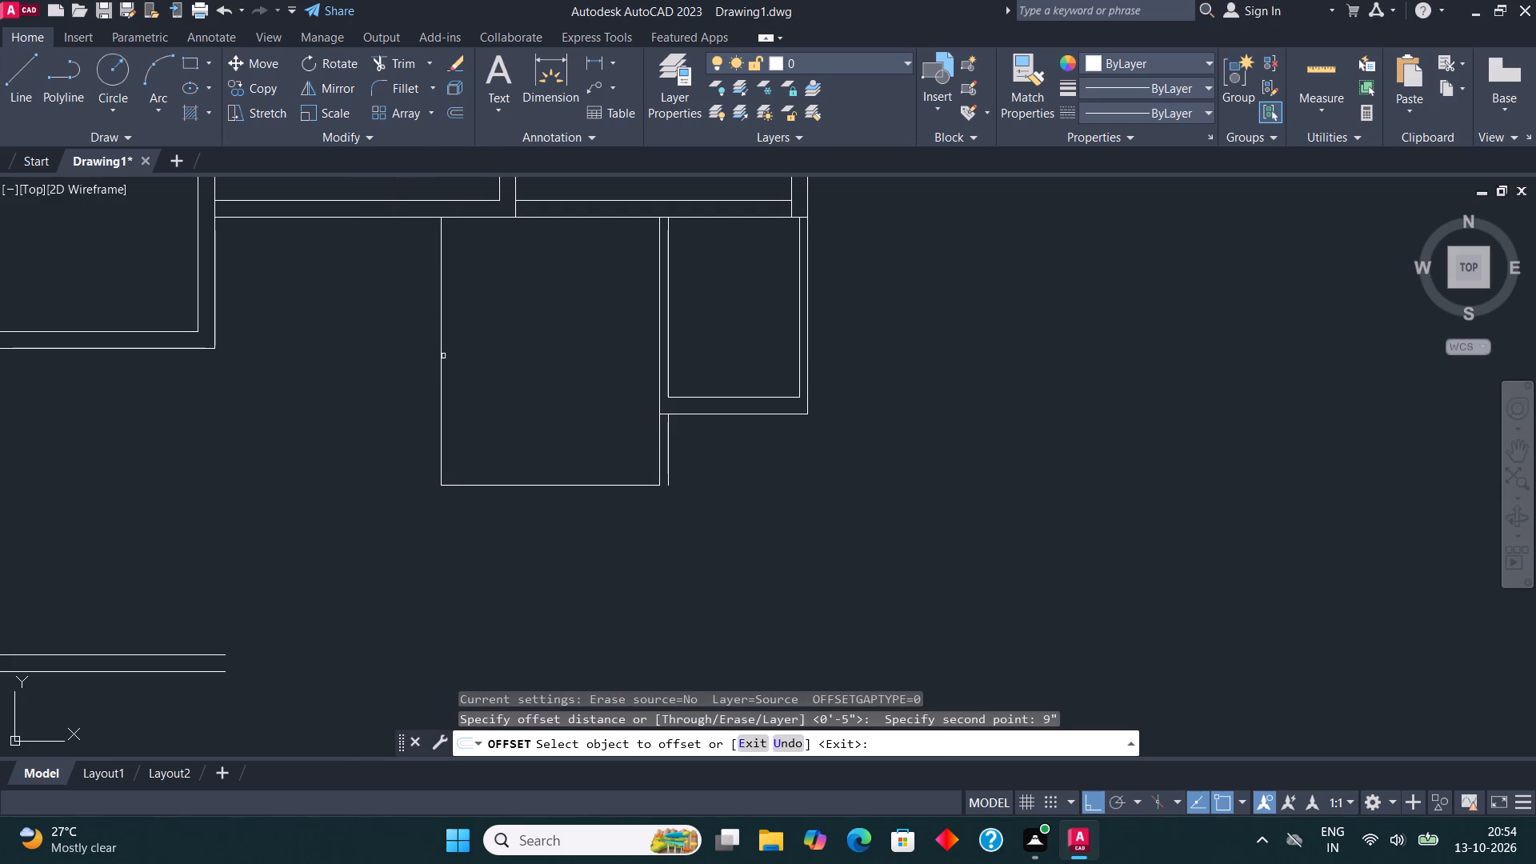
click(443, 335)
click(416, 317)
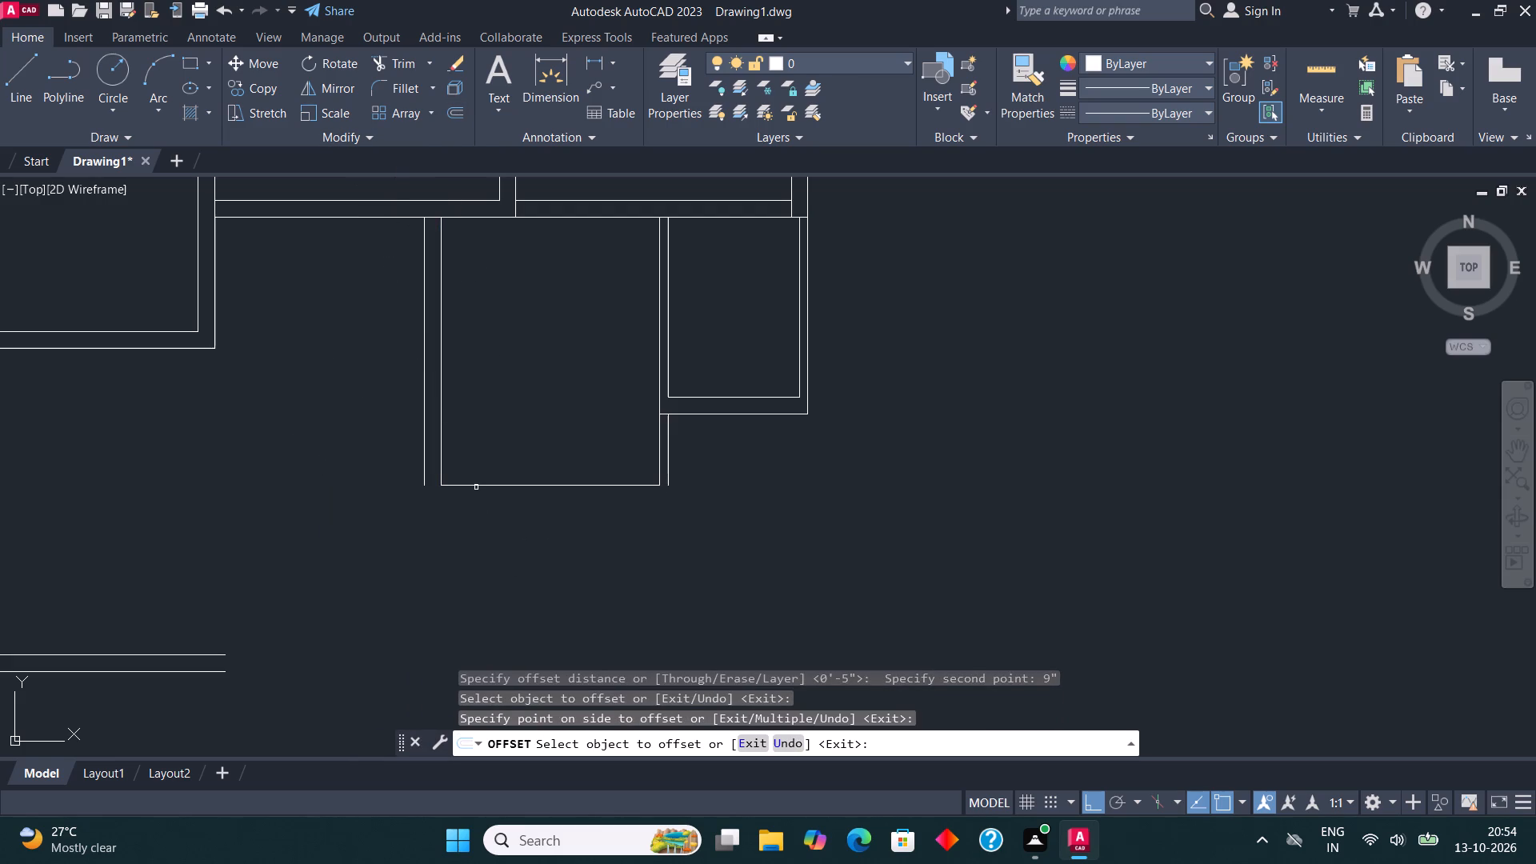
click(477, 489)
click(478, 486)
click(478, 515)
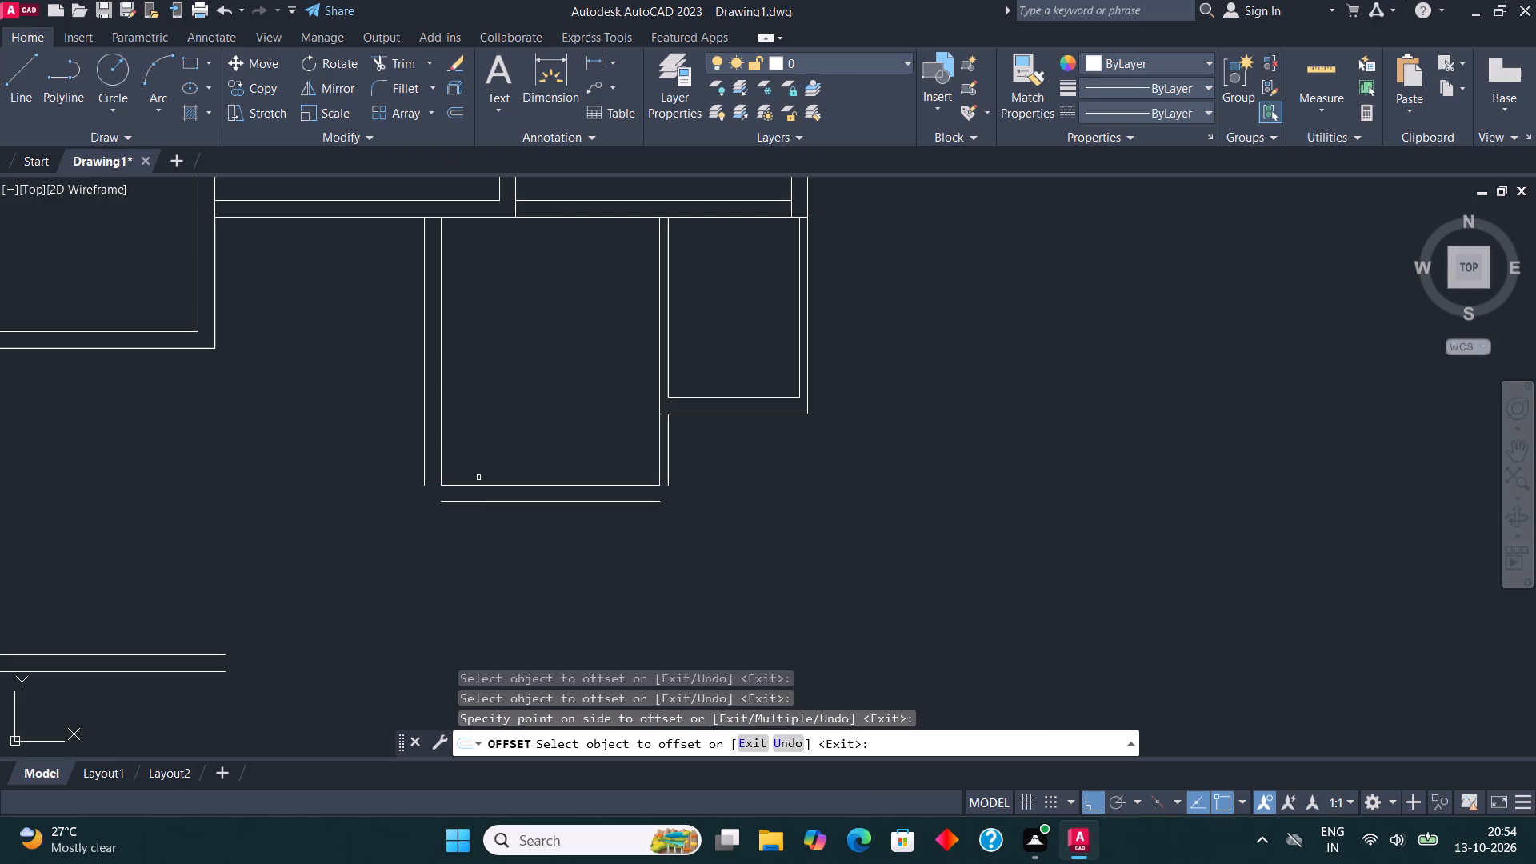
Fillet the 10' by 12'3" room's outer wall lines into sharp bottom-left and bottom-right corners.
click(400, 86)
click(425, 403)
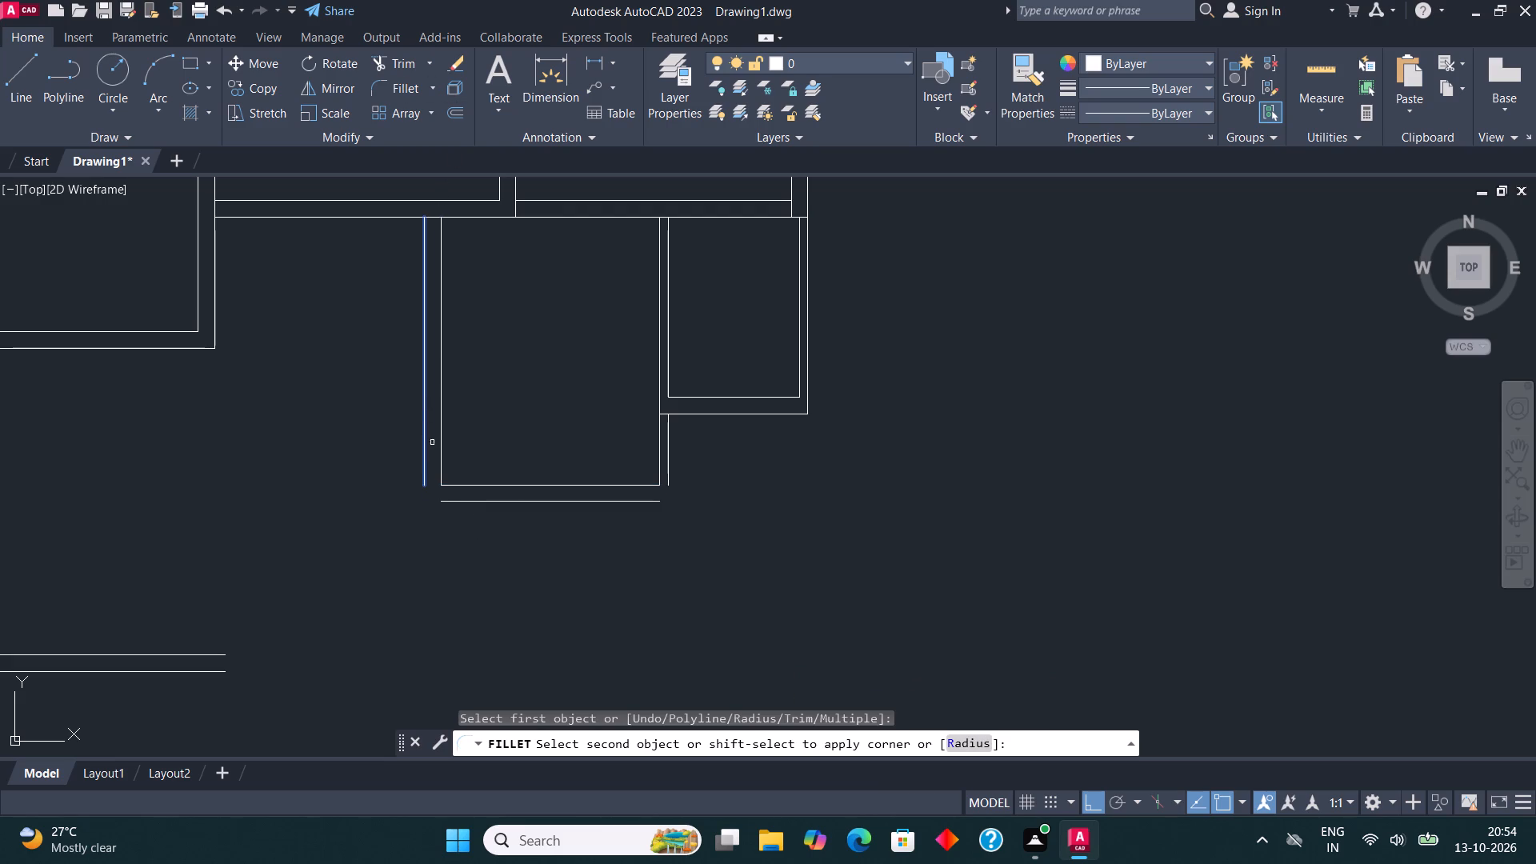
click(471, 501)
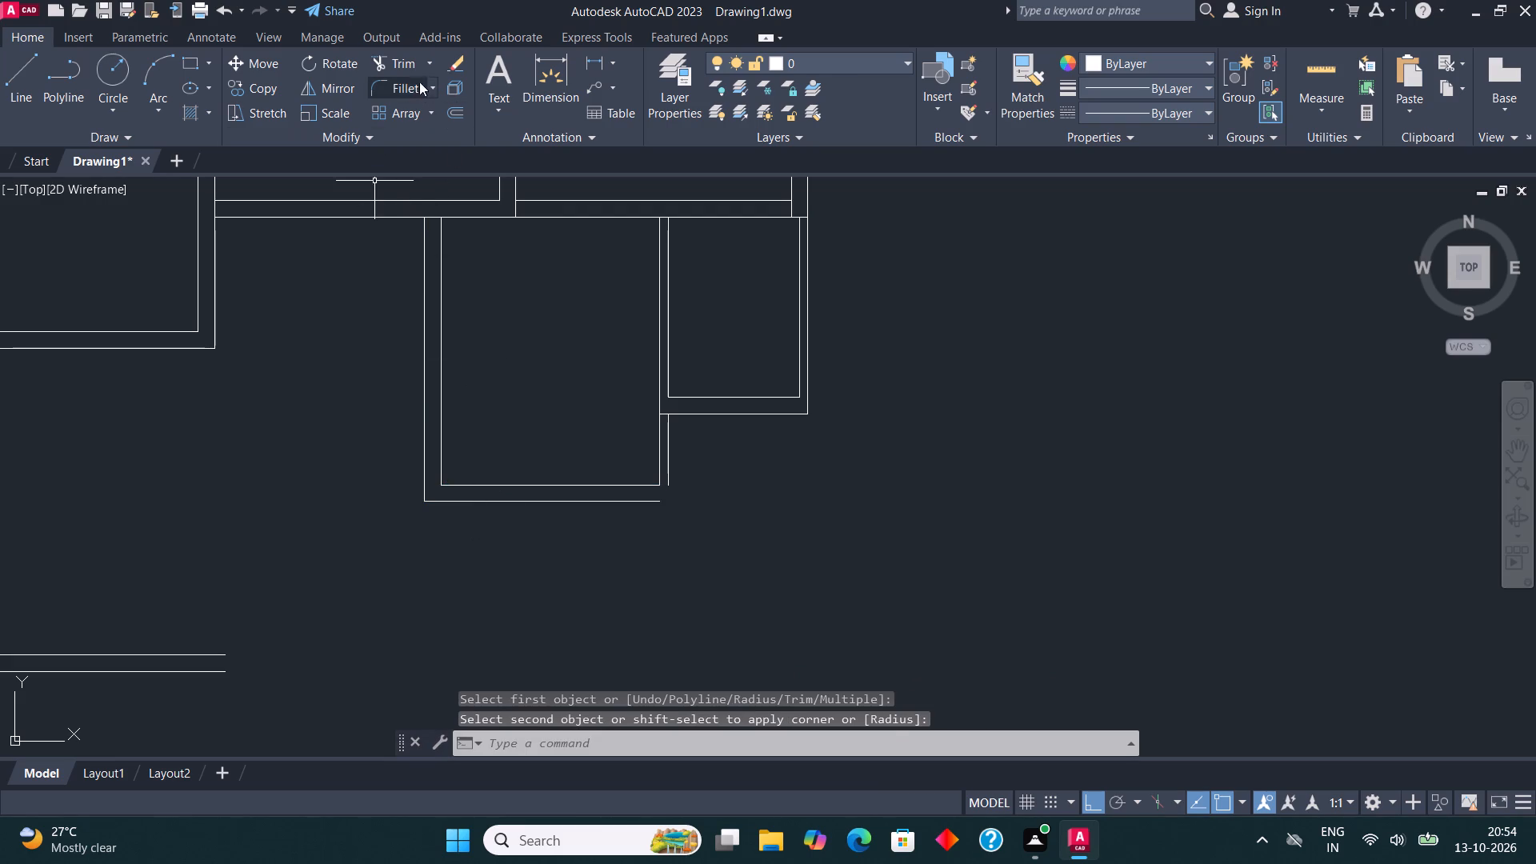
click(401, 84)
click(633, 498)
click(649, 506)
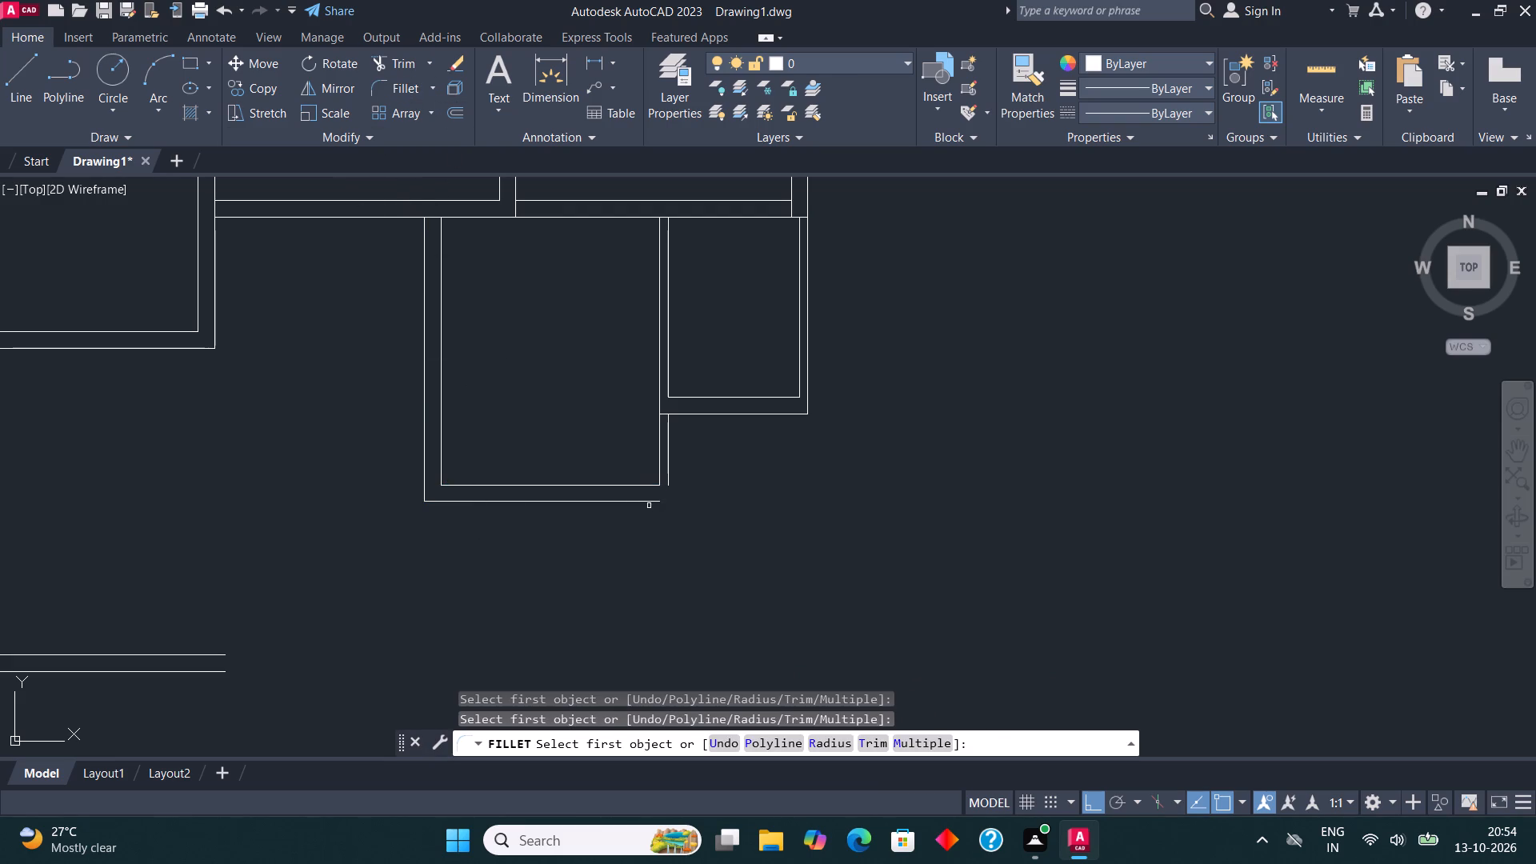
click(646, 502)
click(666, 478)
Draw an 8' wide by 6' deep room outline below the 10' by 12'3" room, starting from its inner bottom-left corner.
scroll(666, 478, down, 1)
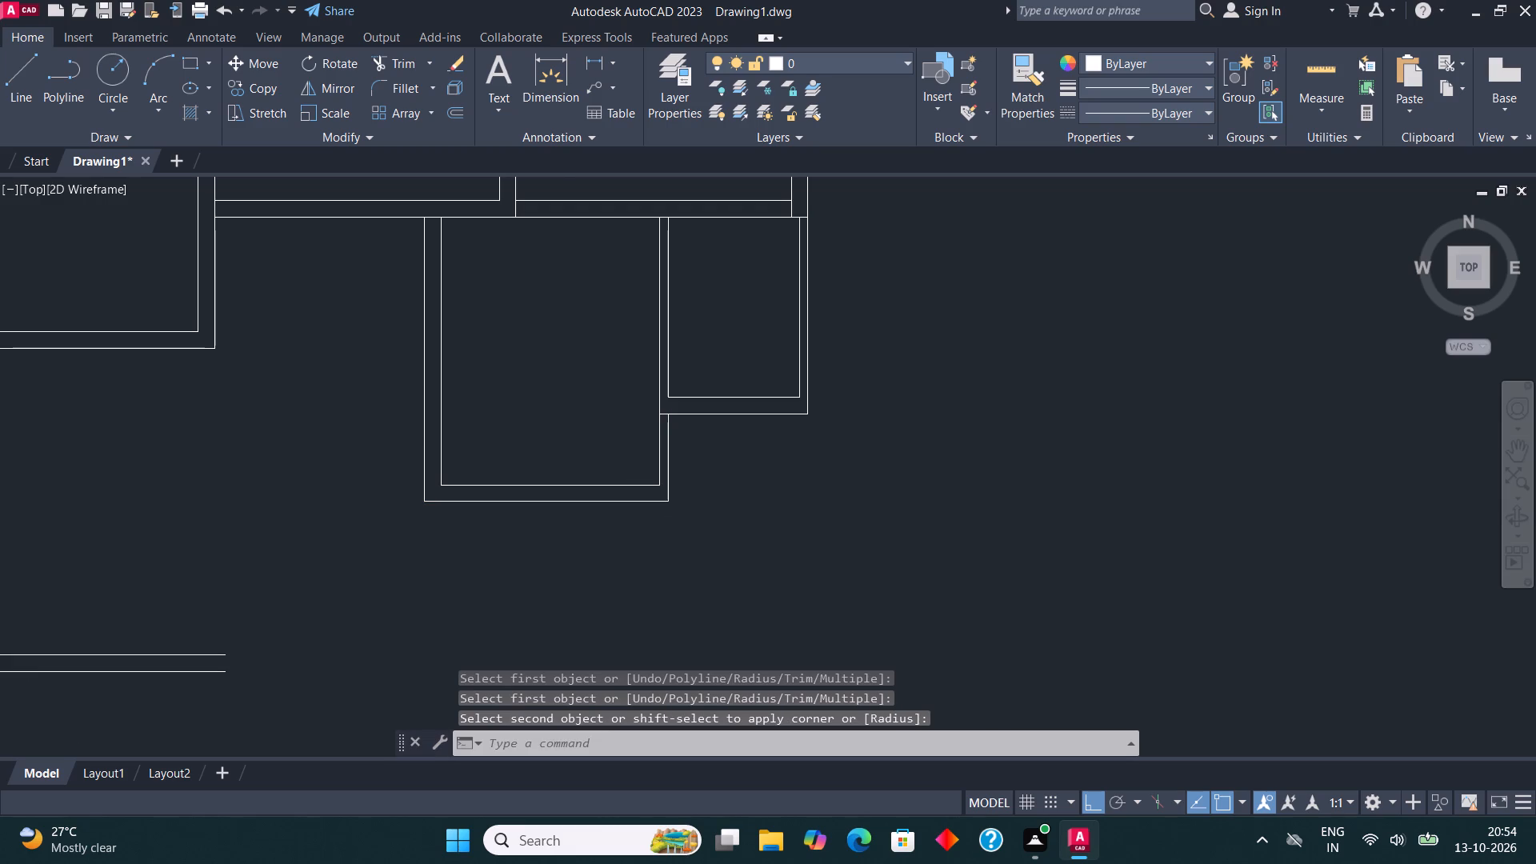
scroll(666, 478, down, 1)
middle_drag(660, 458, 656, 413)
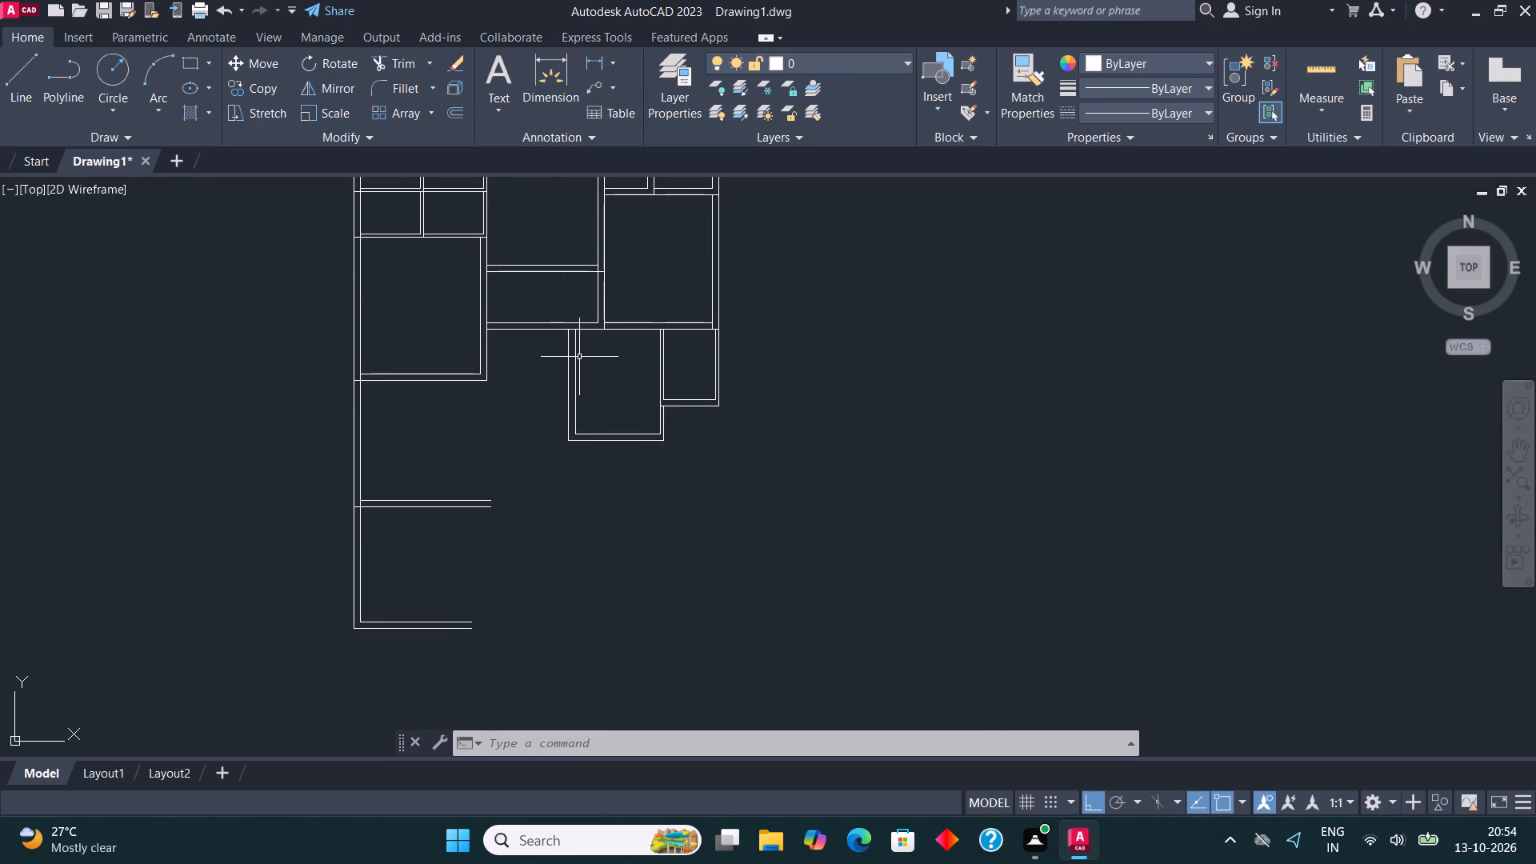
click(14, 75)
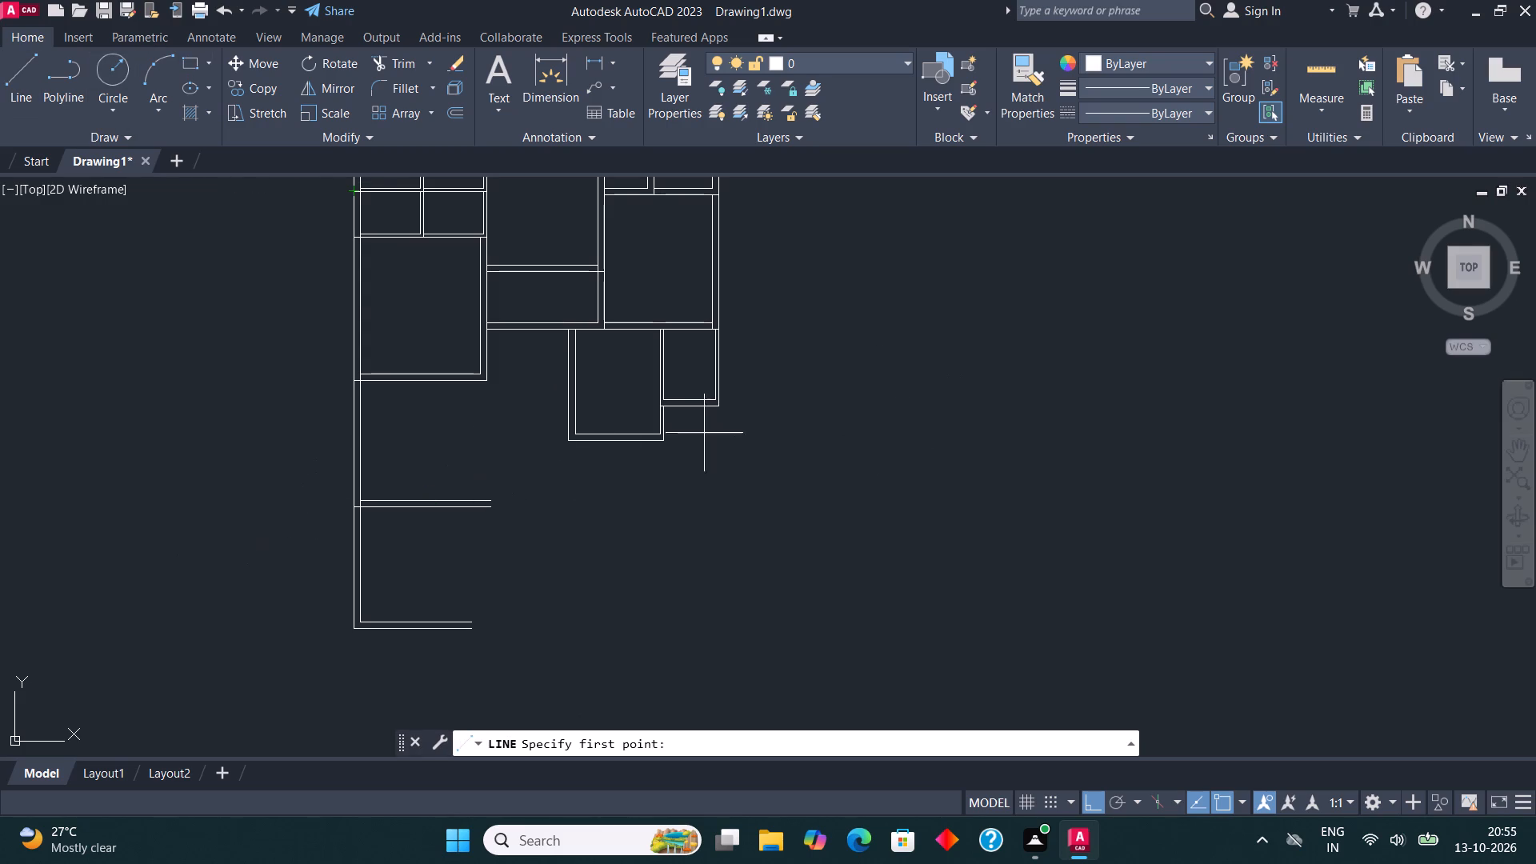
middle_drag(1089, 318, 1006, 238)
scroll(470, 357, up, 1)
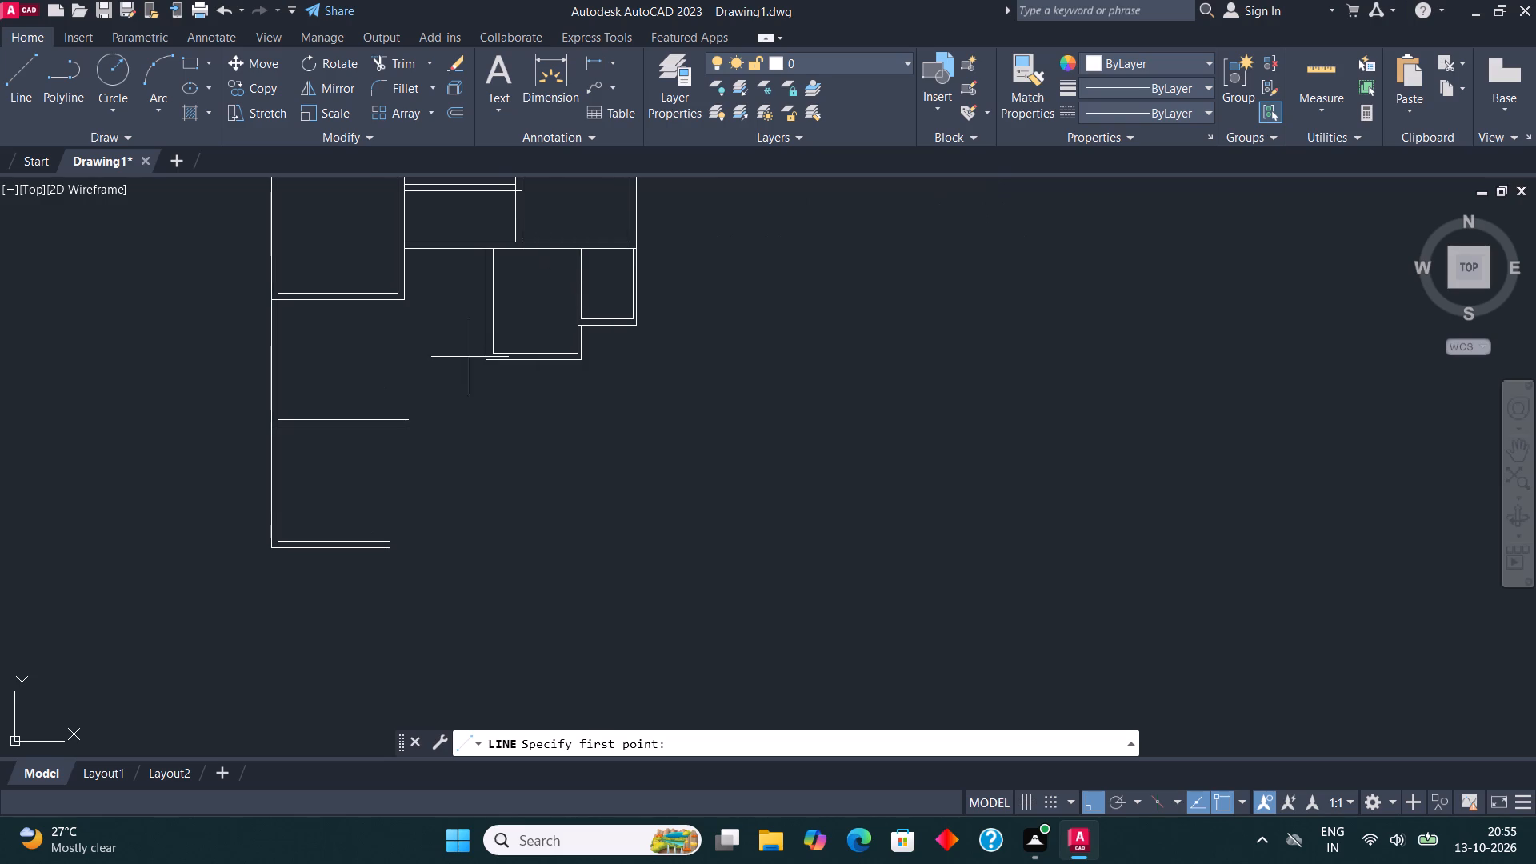
scroll(470, 357, up, 2)
click(548, 338)
click(554, 367)
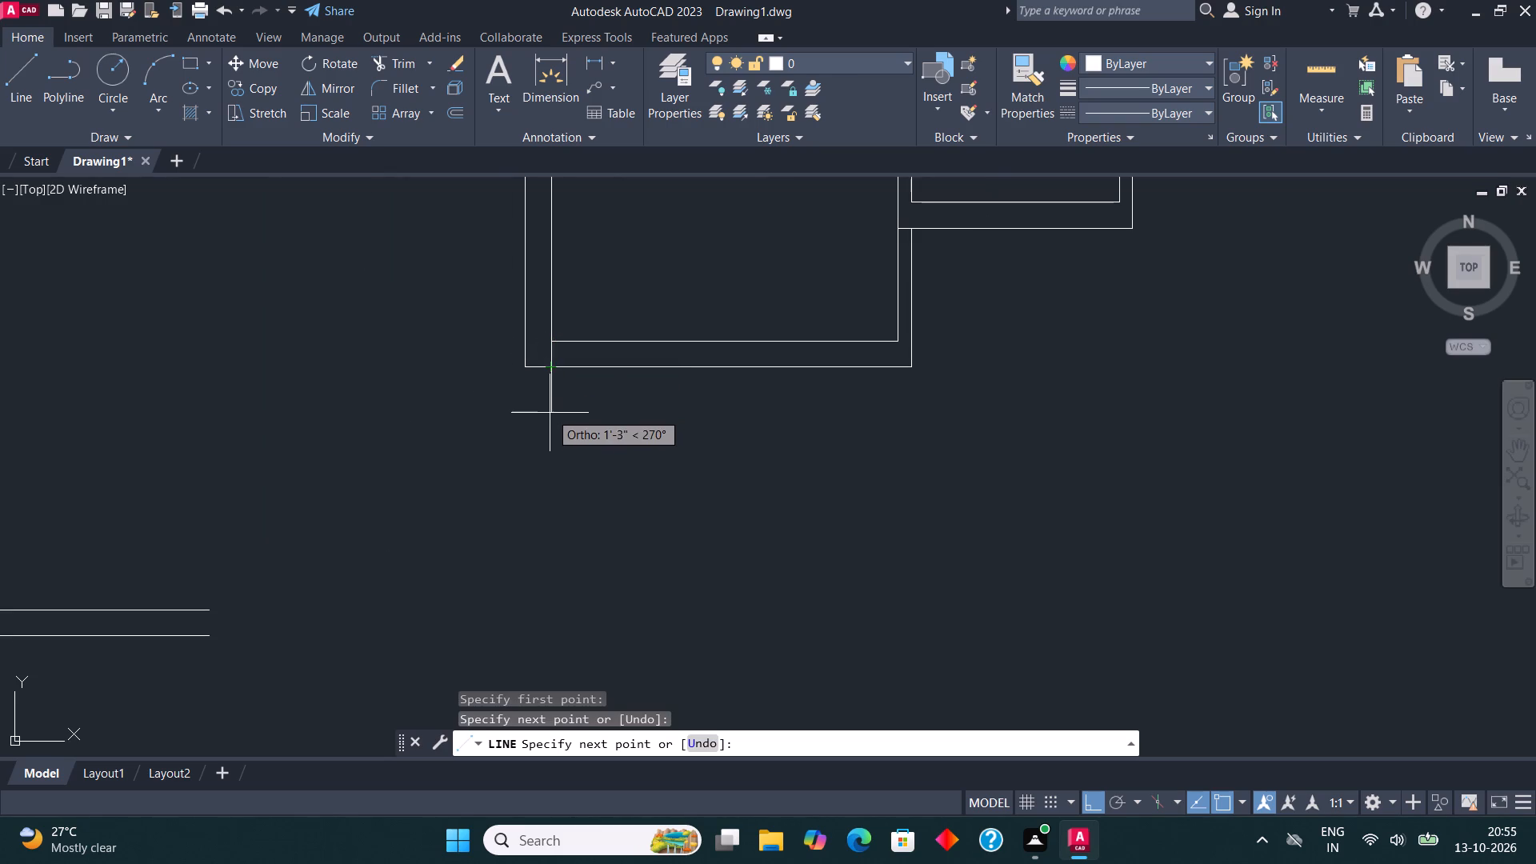
text(6')
key(Return)
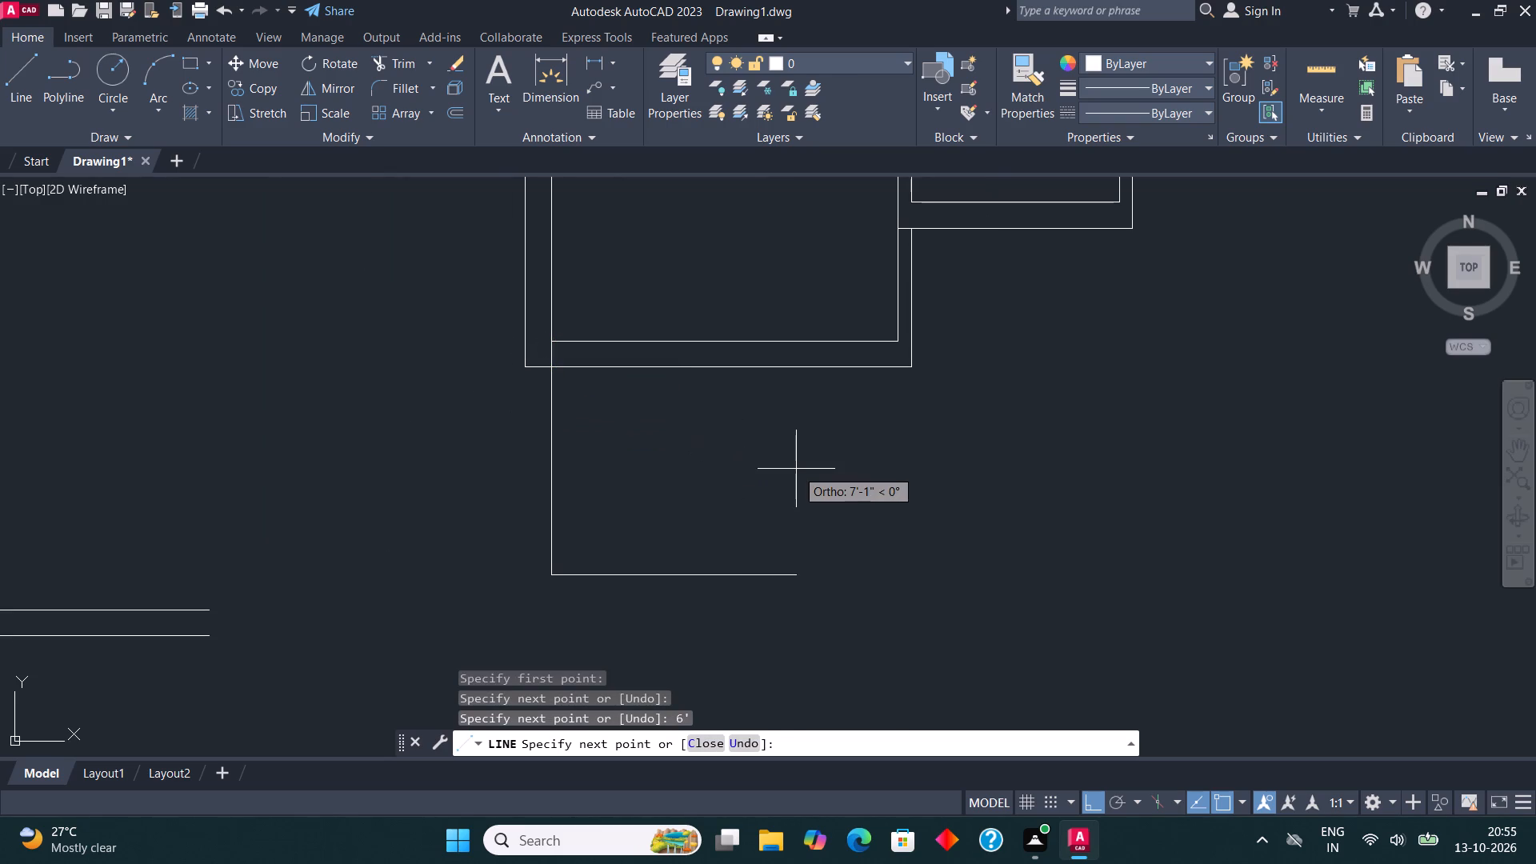
text(8')
key(Return)
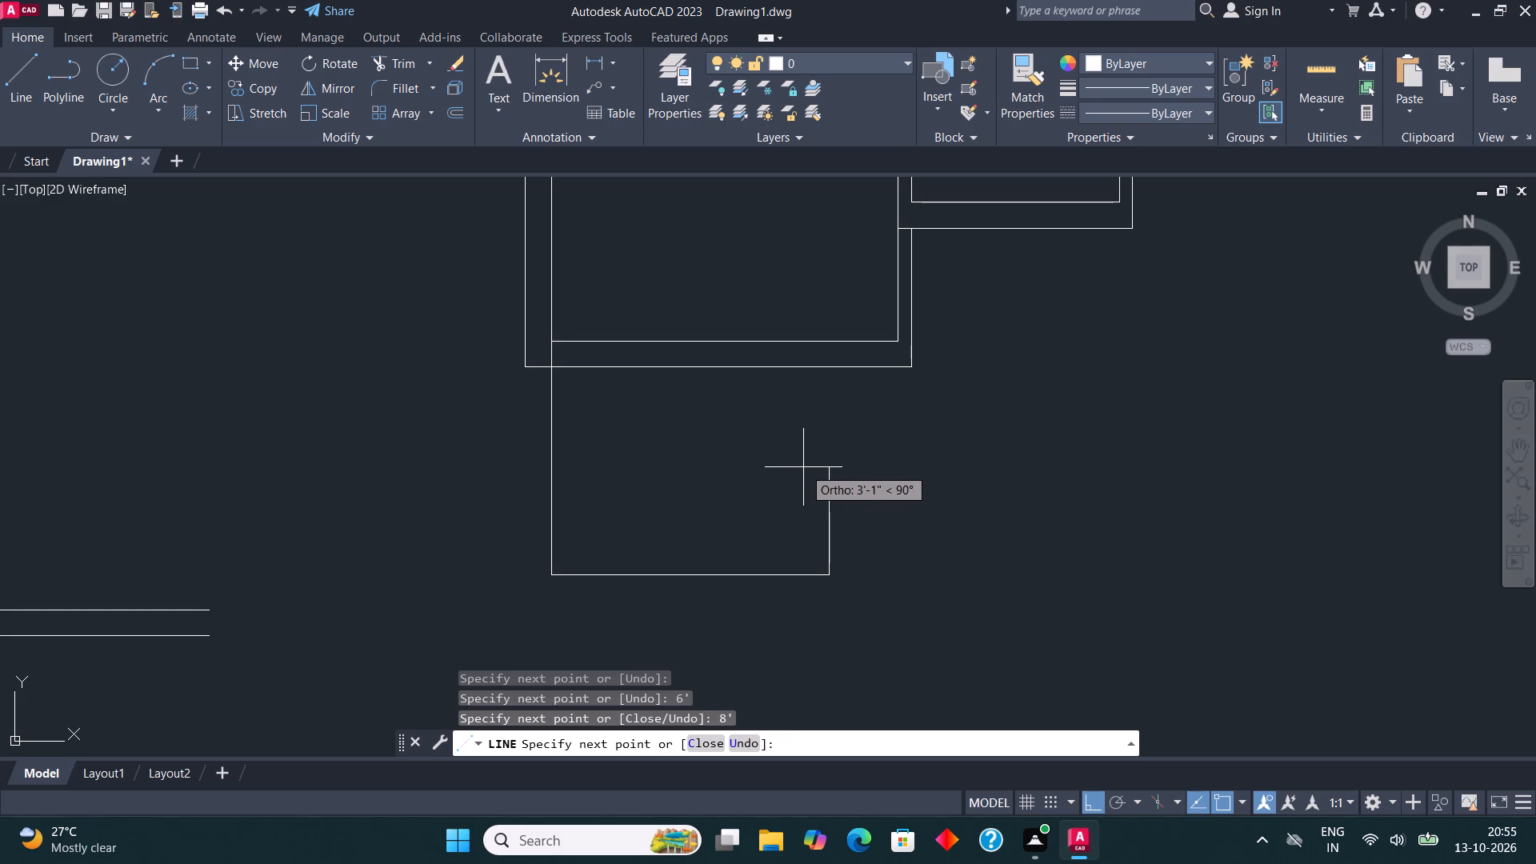
text(6')
key(Return)
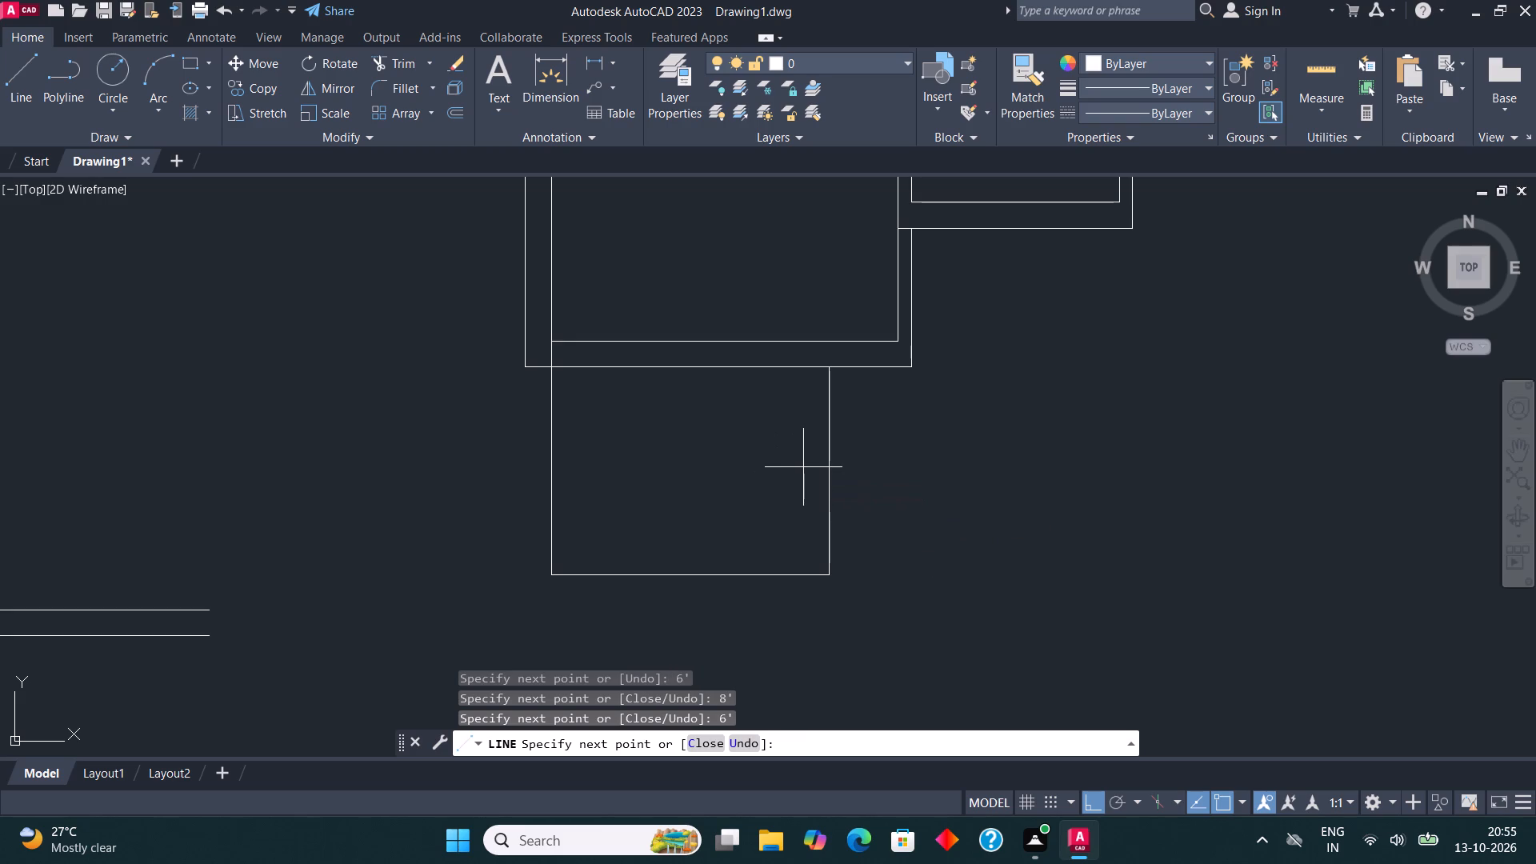
key(Escape)
Offset the left, bottom and right lines of the 8' by 6' room 9" outward.
middle_drag(834, 321, 685, 310)
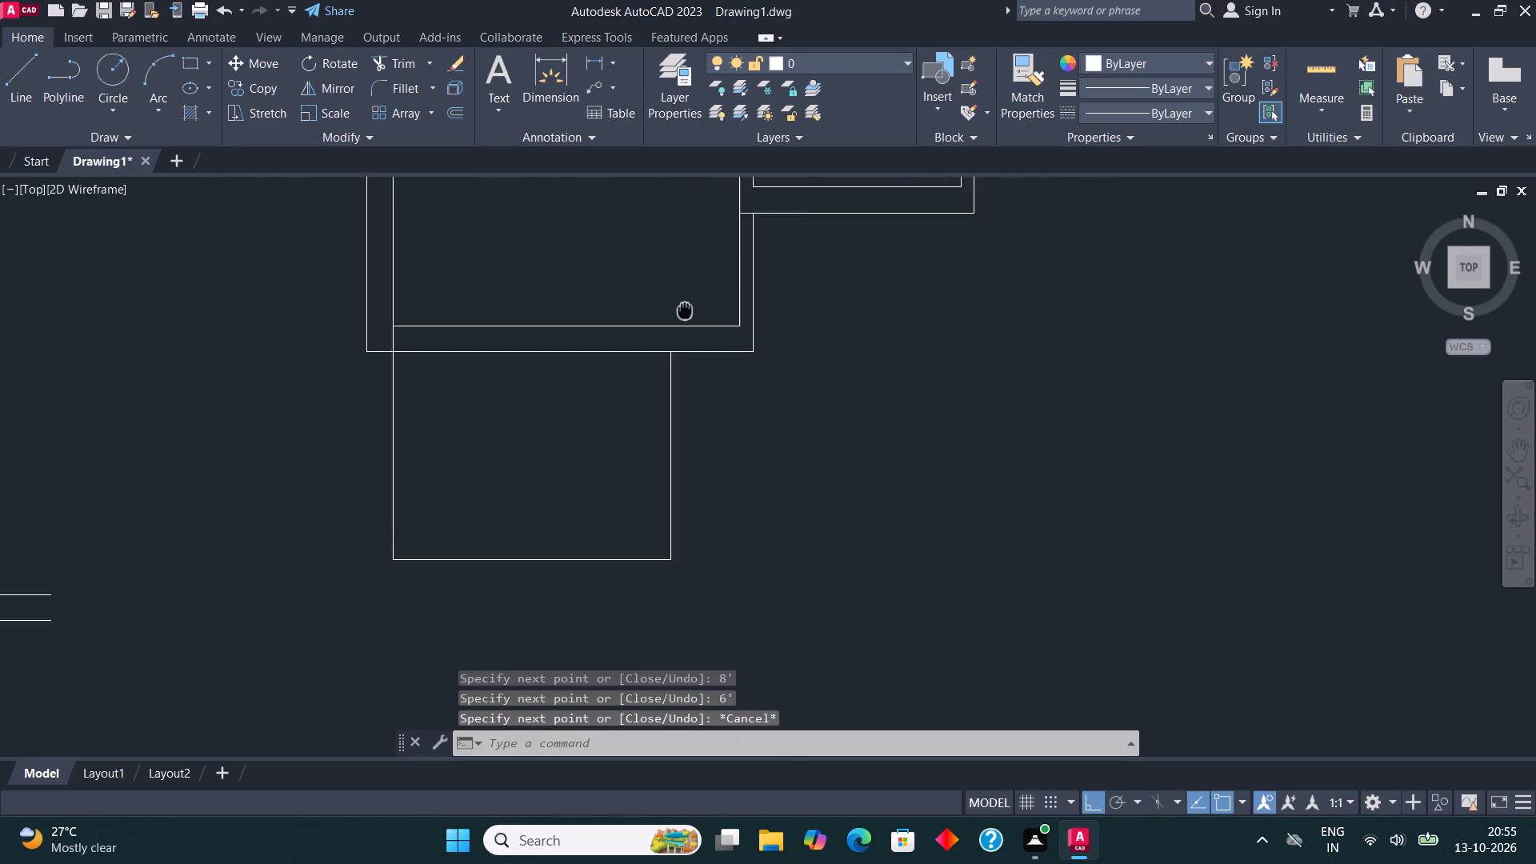
middle_drag(685, 310, 742, 351)
middle_drag(728, 538, 724, 447)
drag(731, 590, 731, 554)
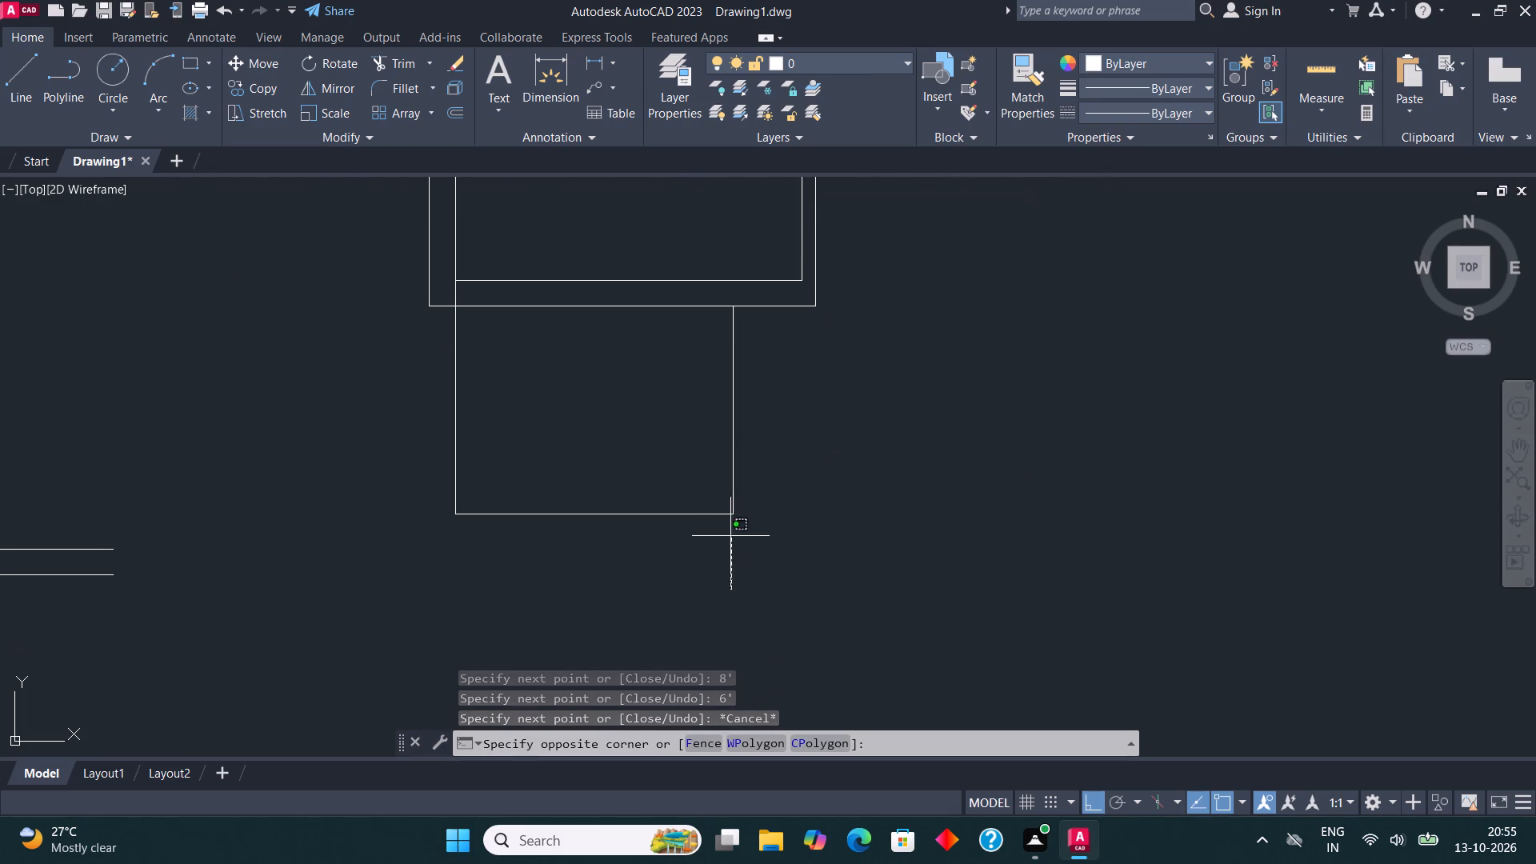
click(405, 411)
drag(738, 481, 730, 462)
click(602, 377)
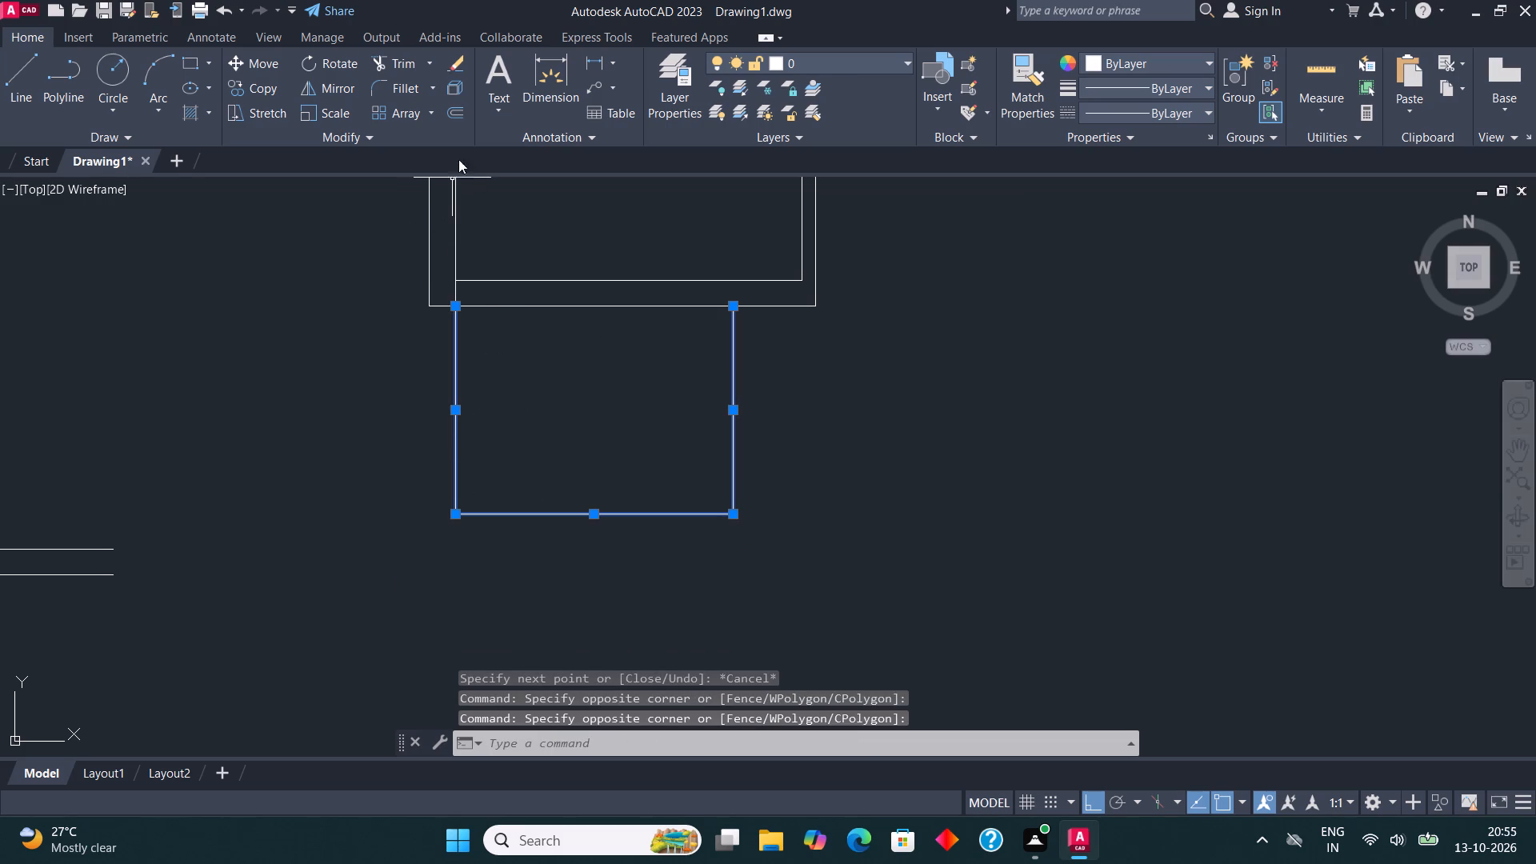
click(452, 108)
click(457, 382)
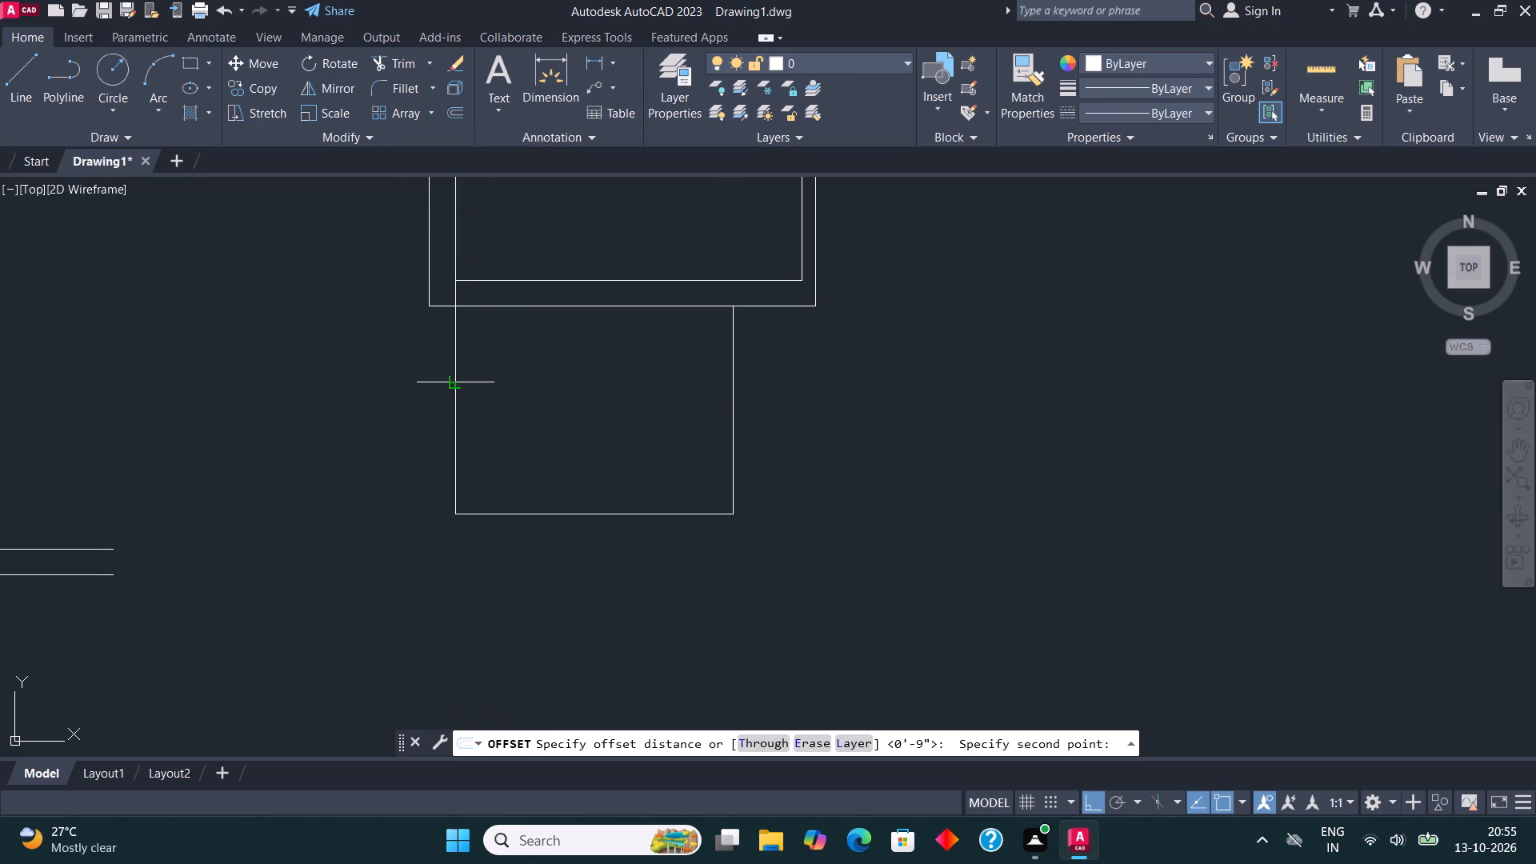
text(9")
key(Return)
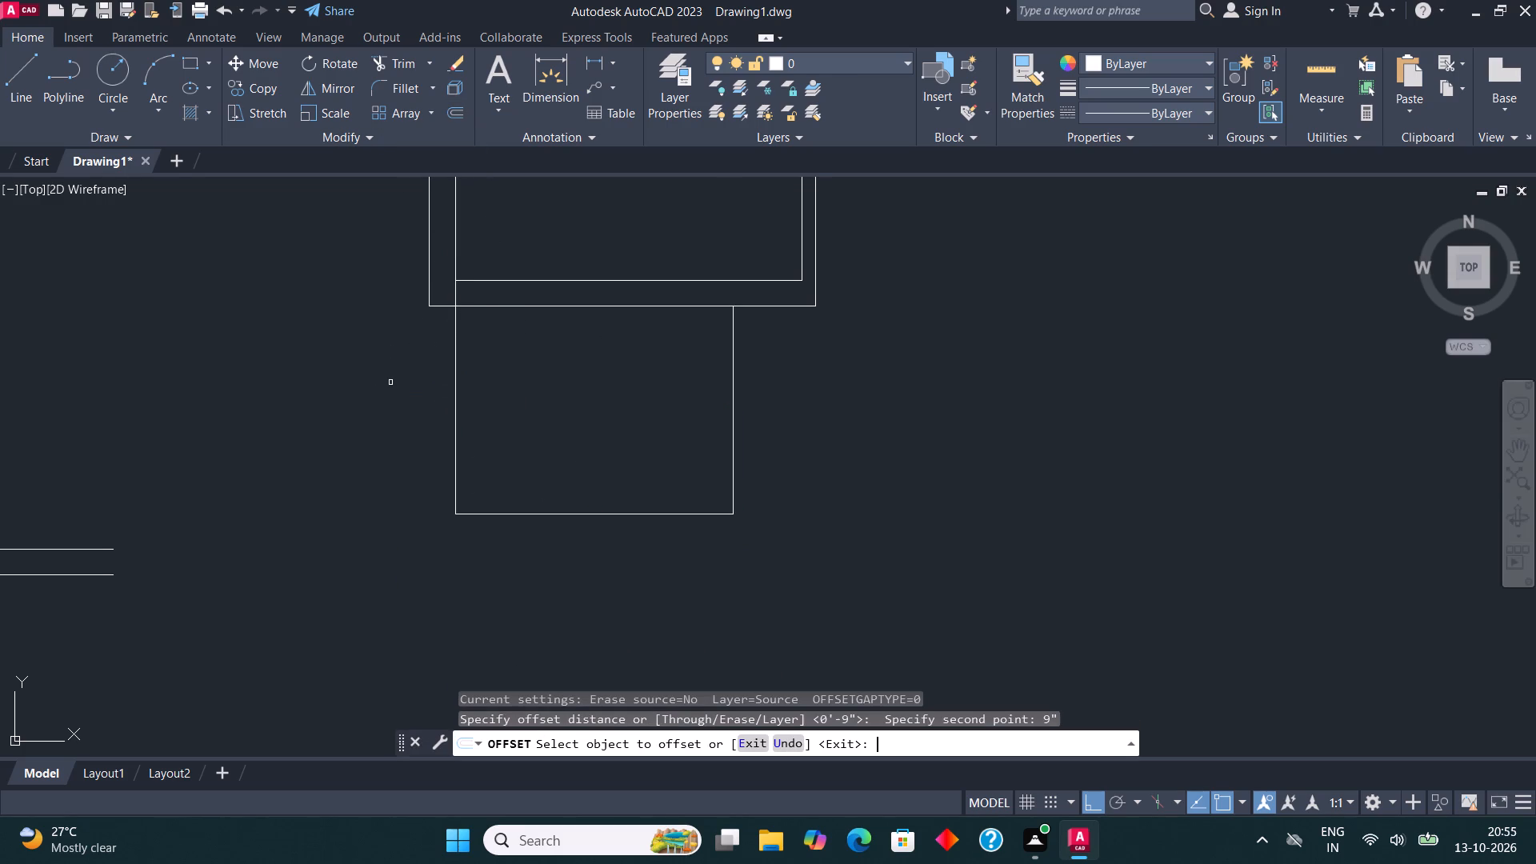
drag(457, 414, 447, 406)
click(430, 383)
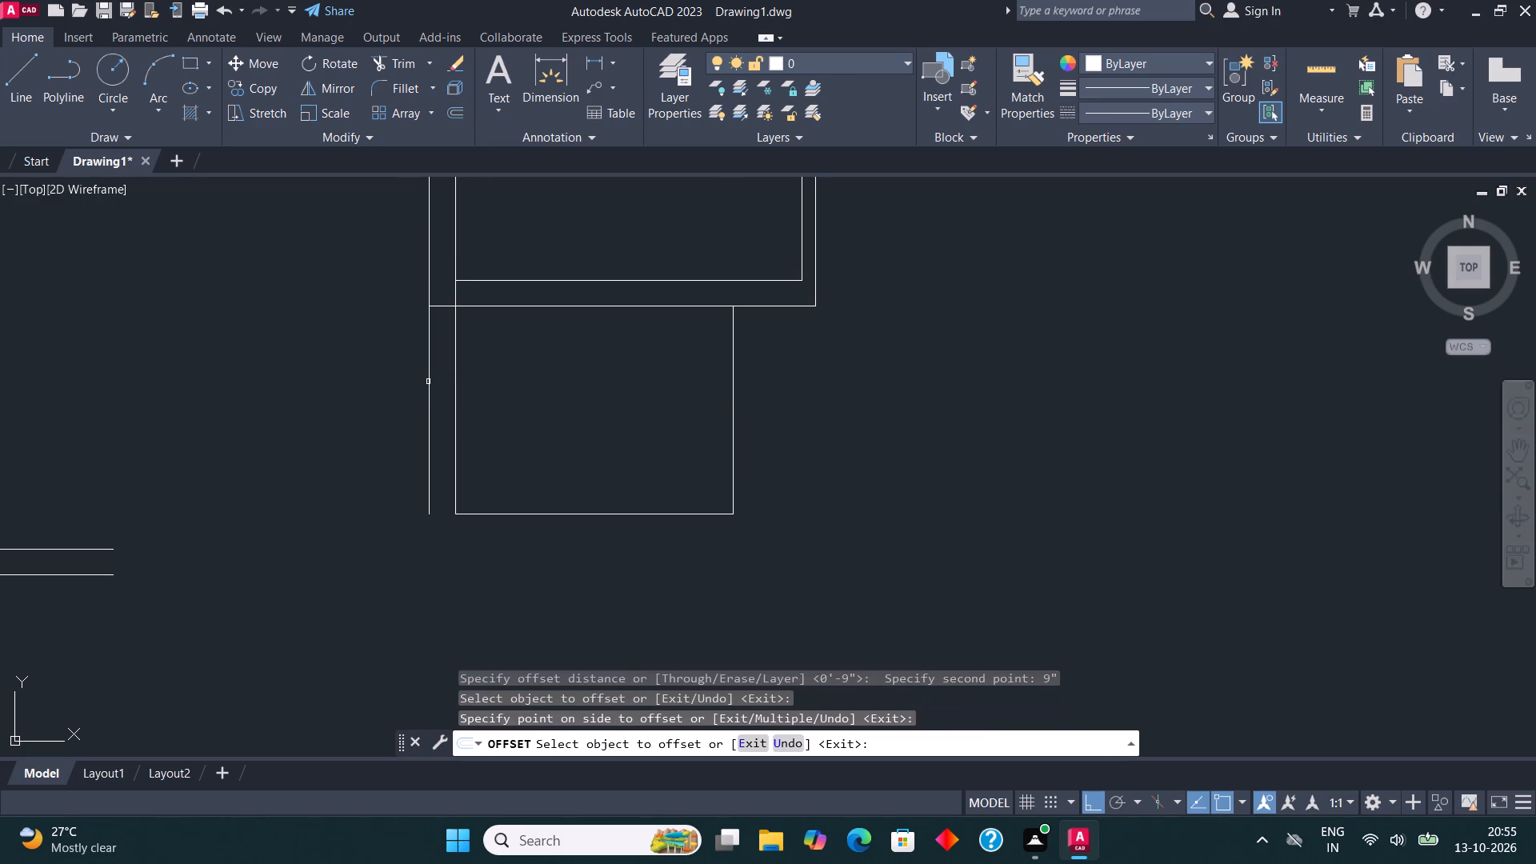
click(655, 513)
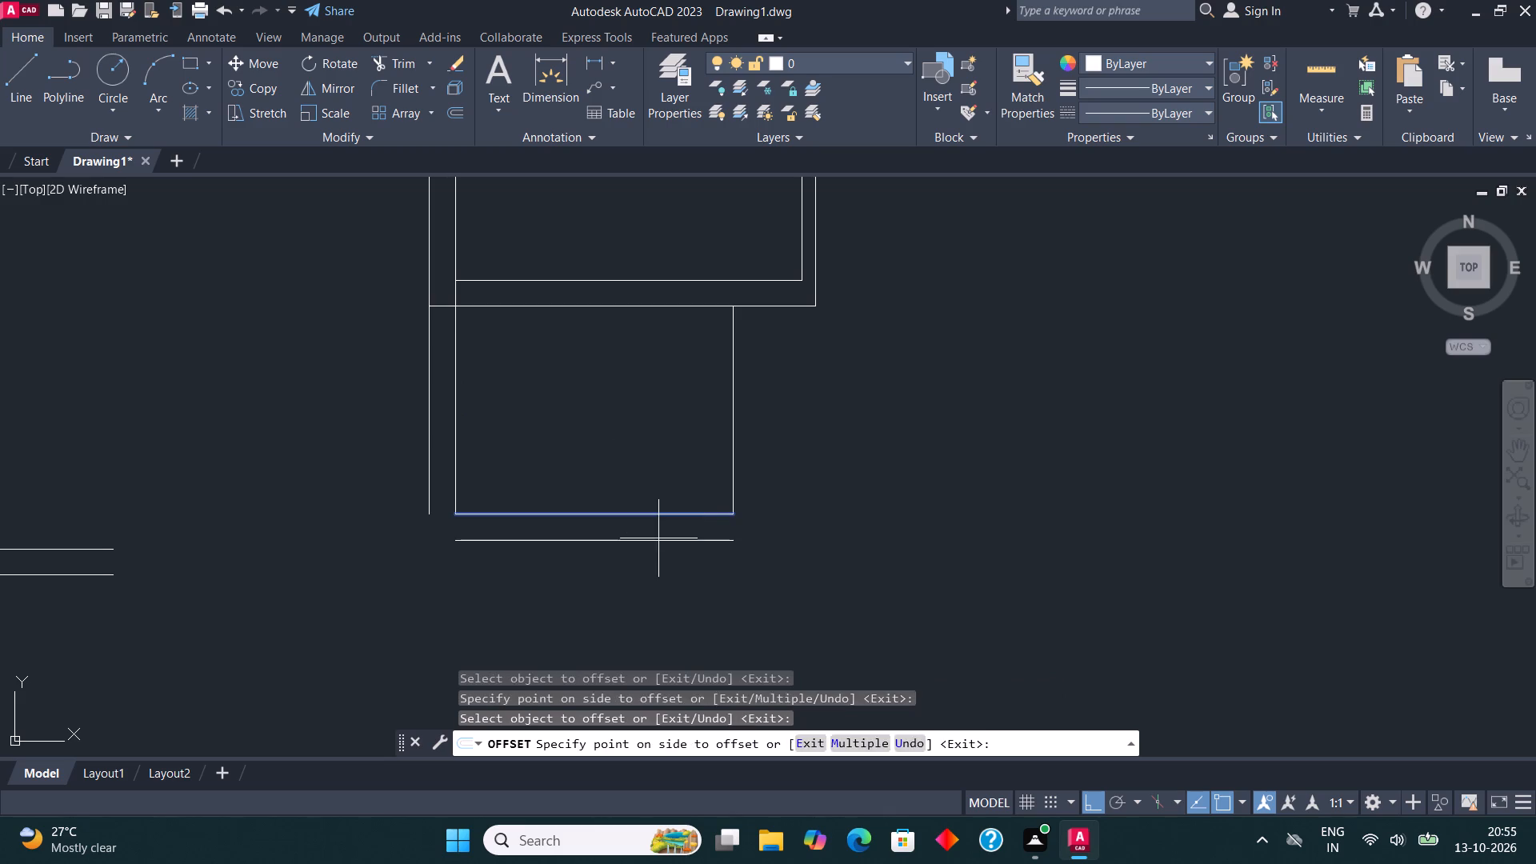
click(658, 545)
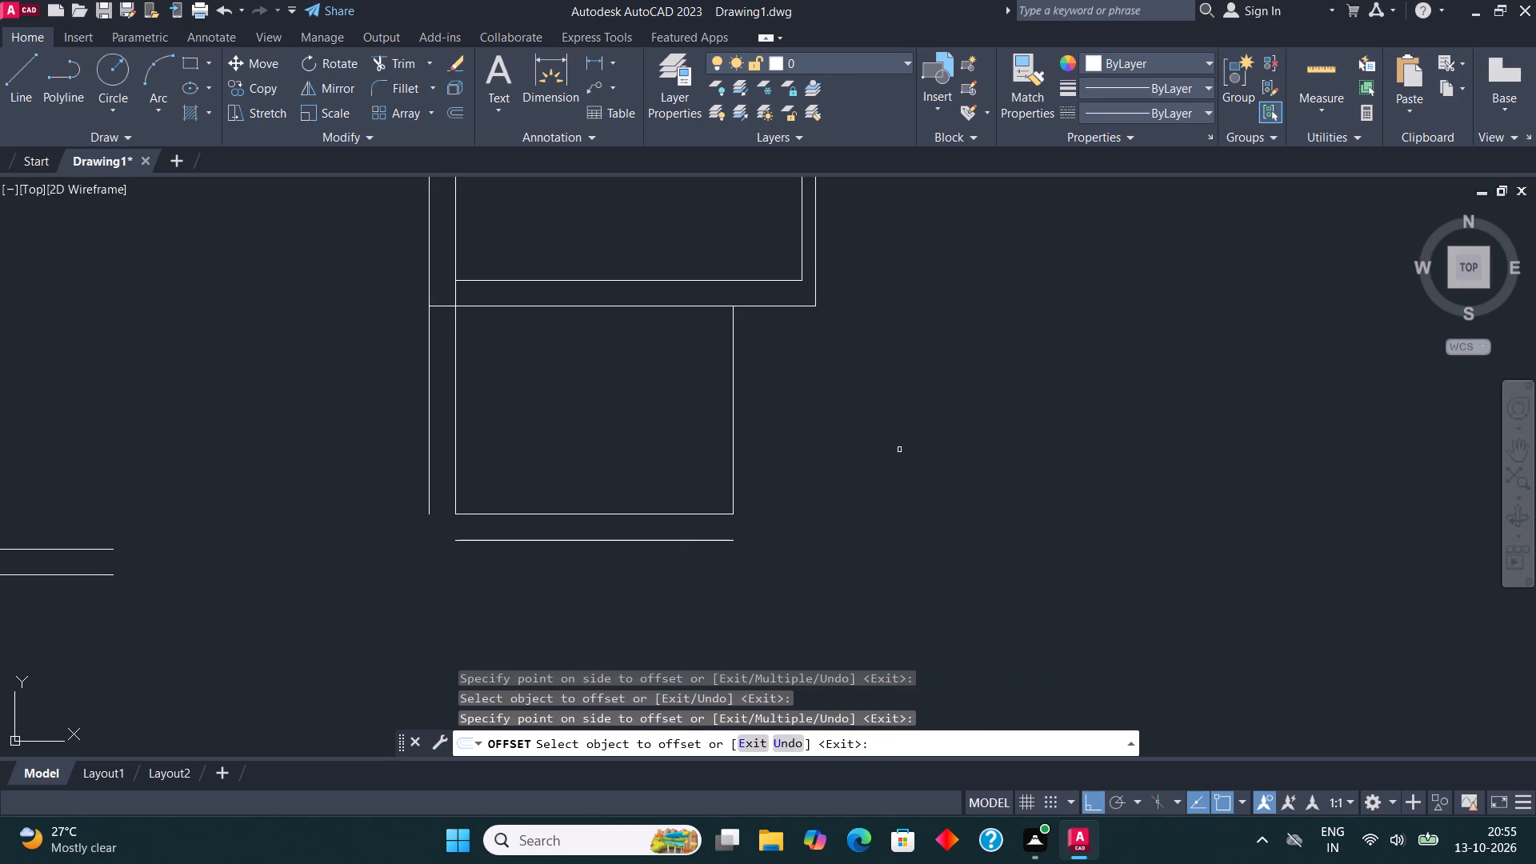
click(734, 395)
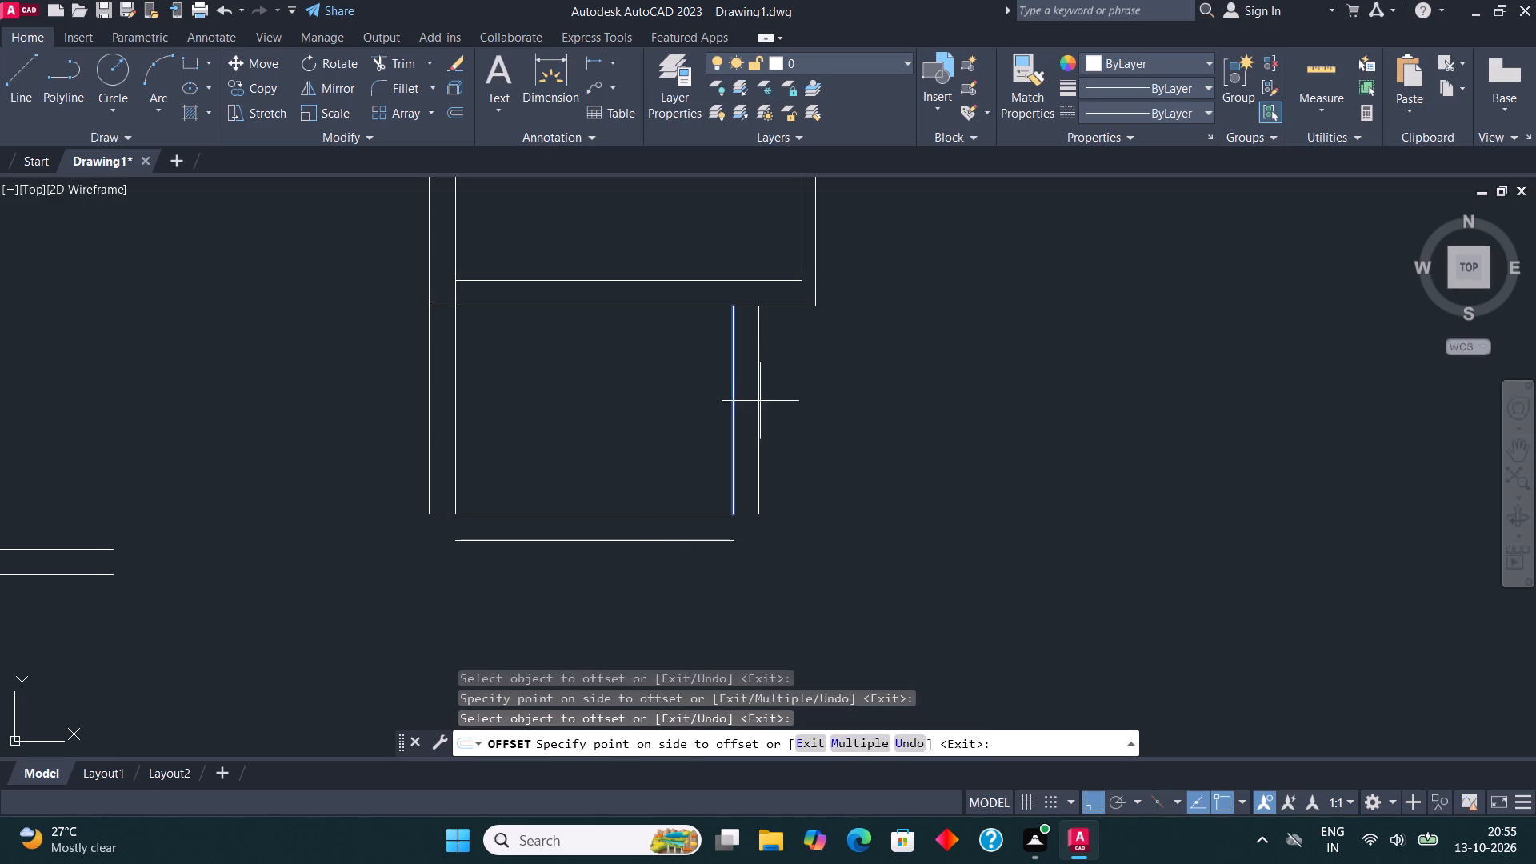
click(774, 402)
Fillet the 8' by 6' room's outer wall lines into sharp bottom-left and bottom-right corners.
scroll(694, 401, up, 1)
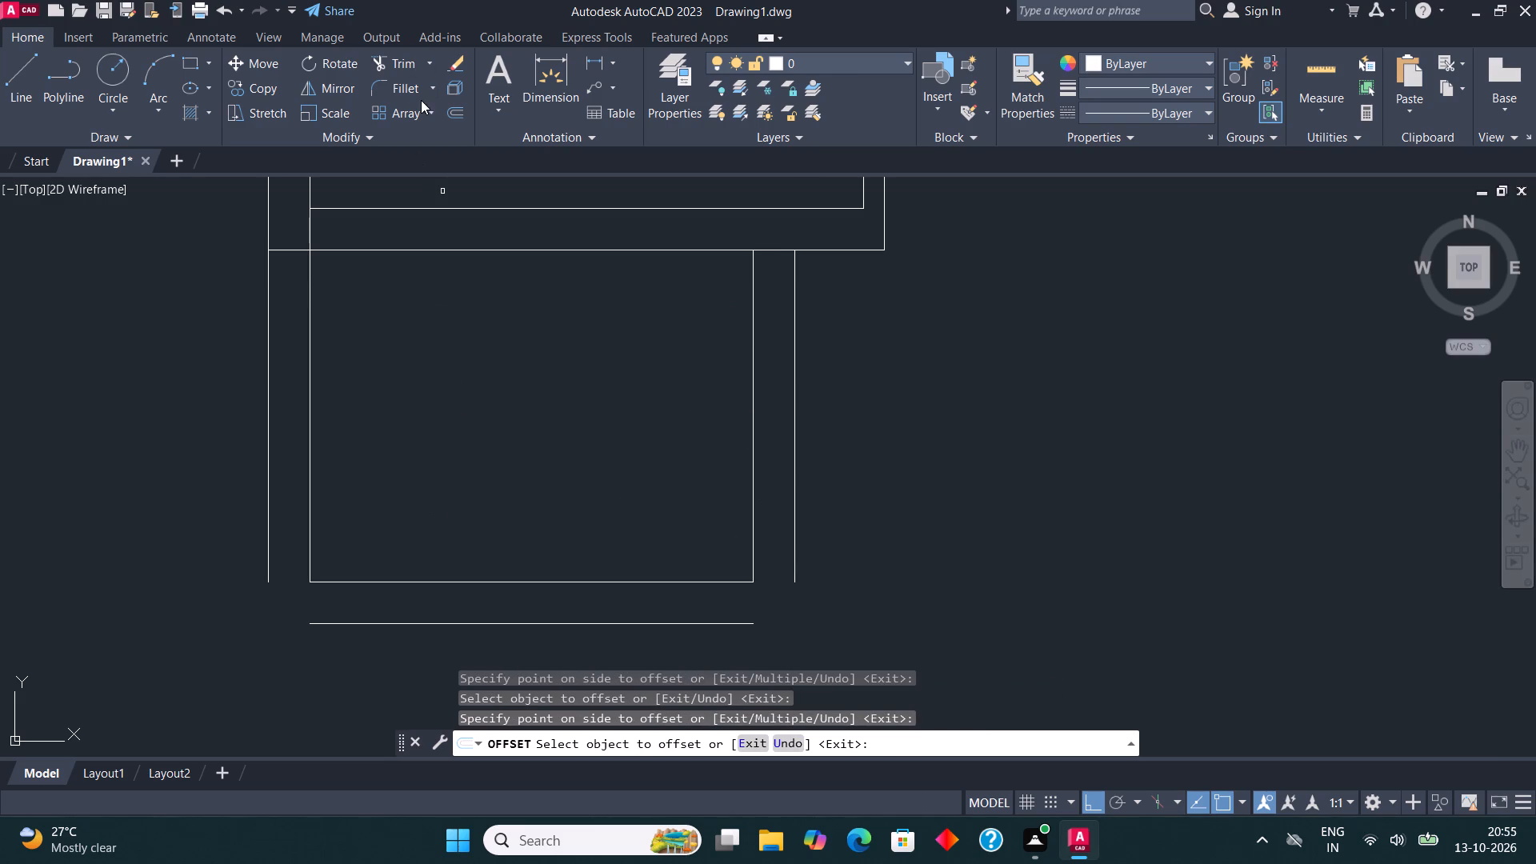
click(408, 87)
click(267, 437)
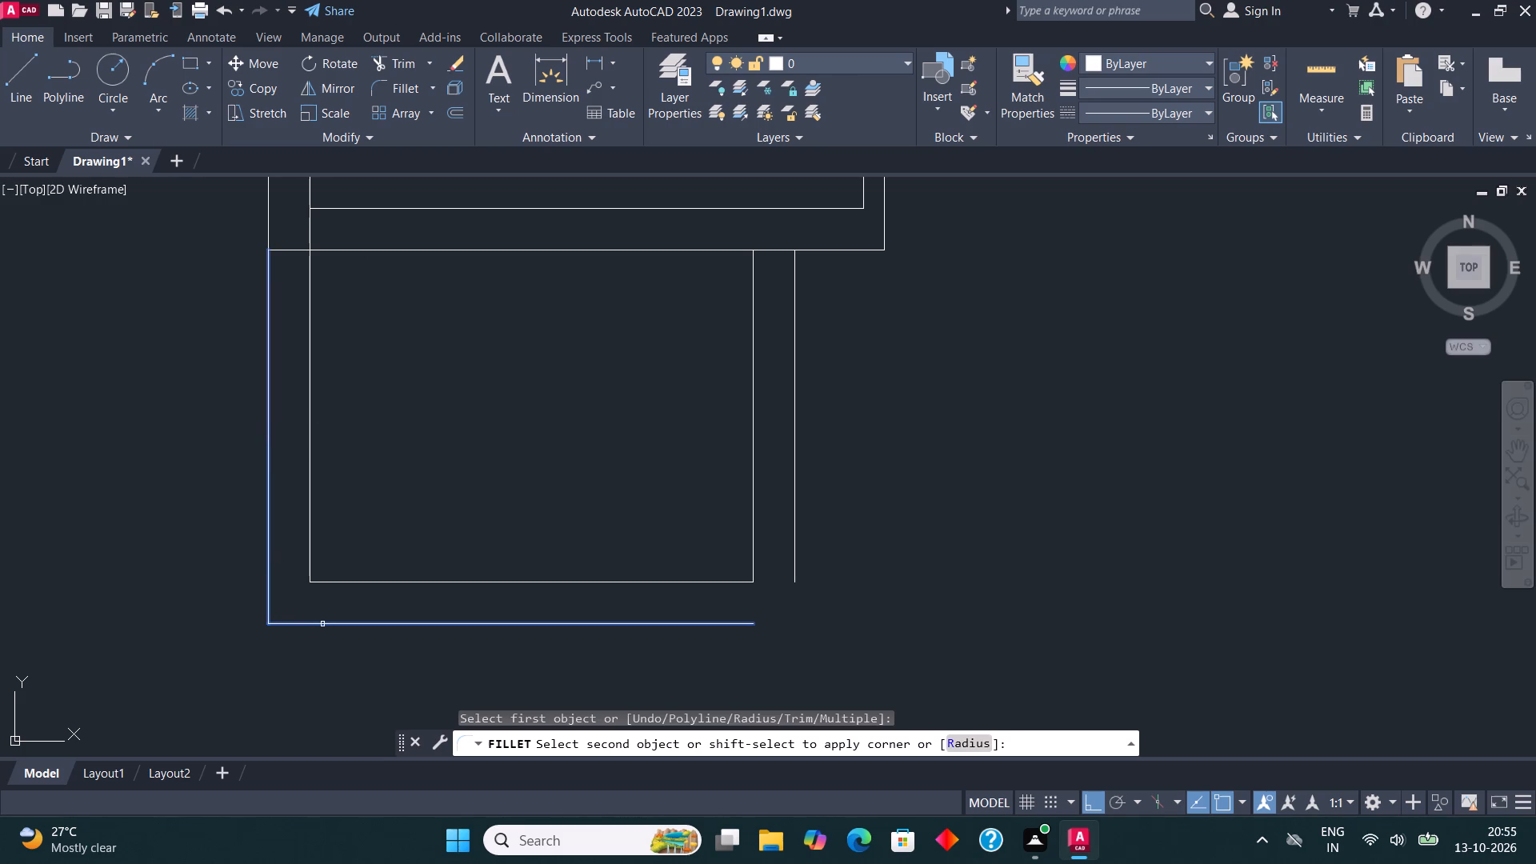
click(322, 624)
click(398, 90)
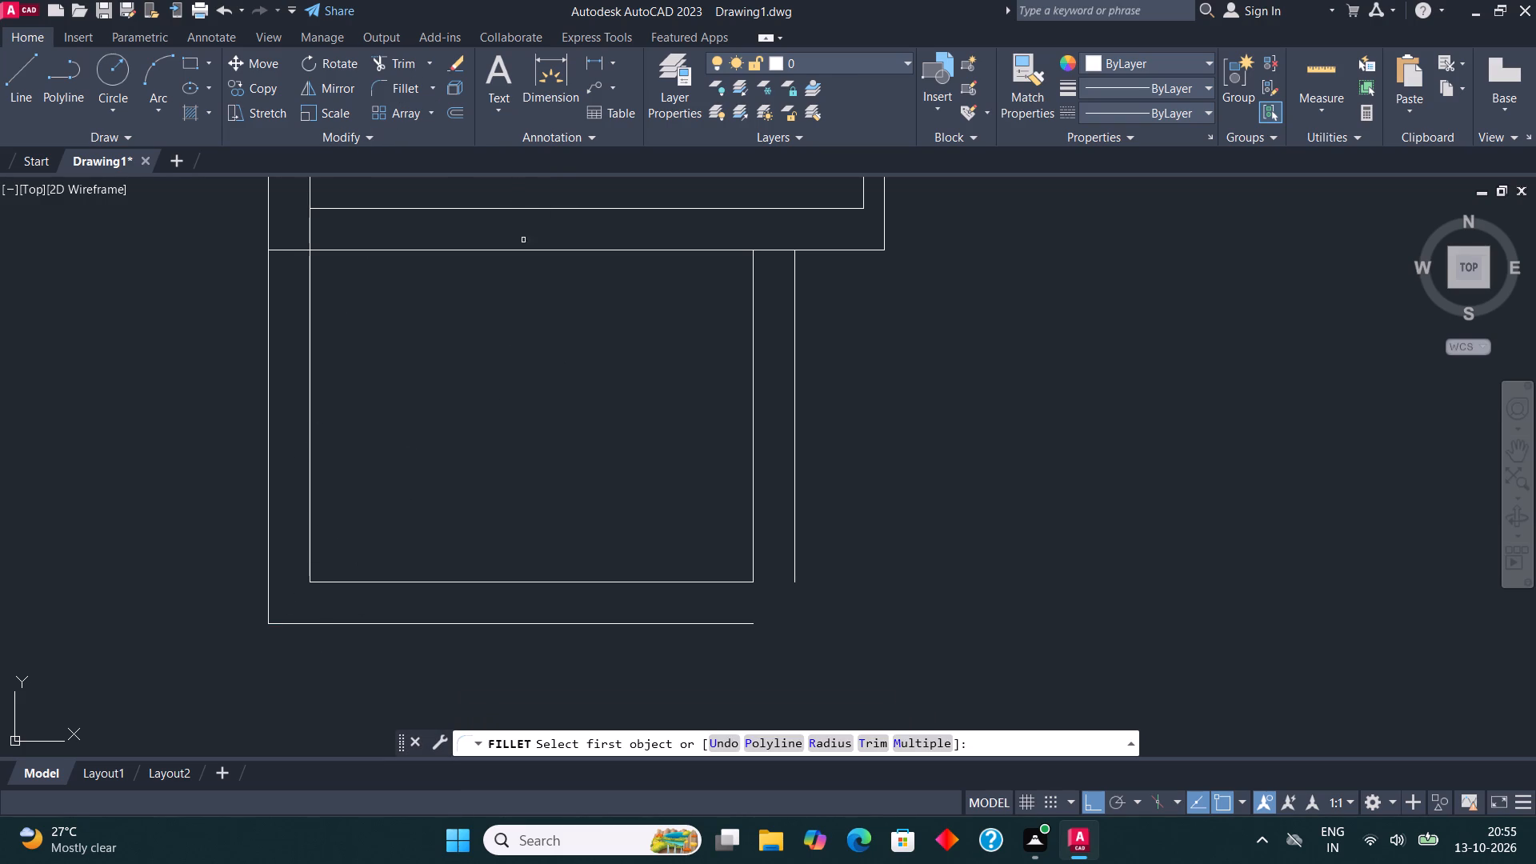
click(704, 624)
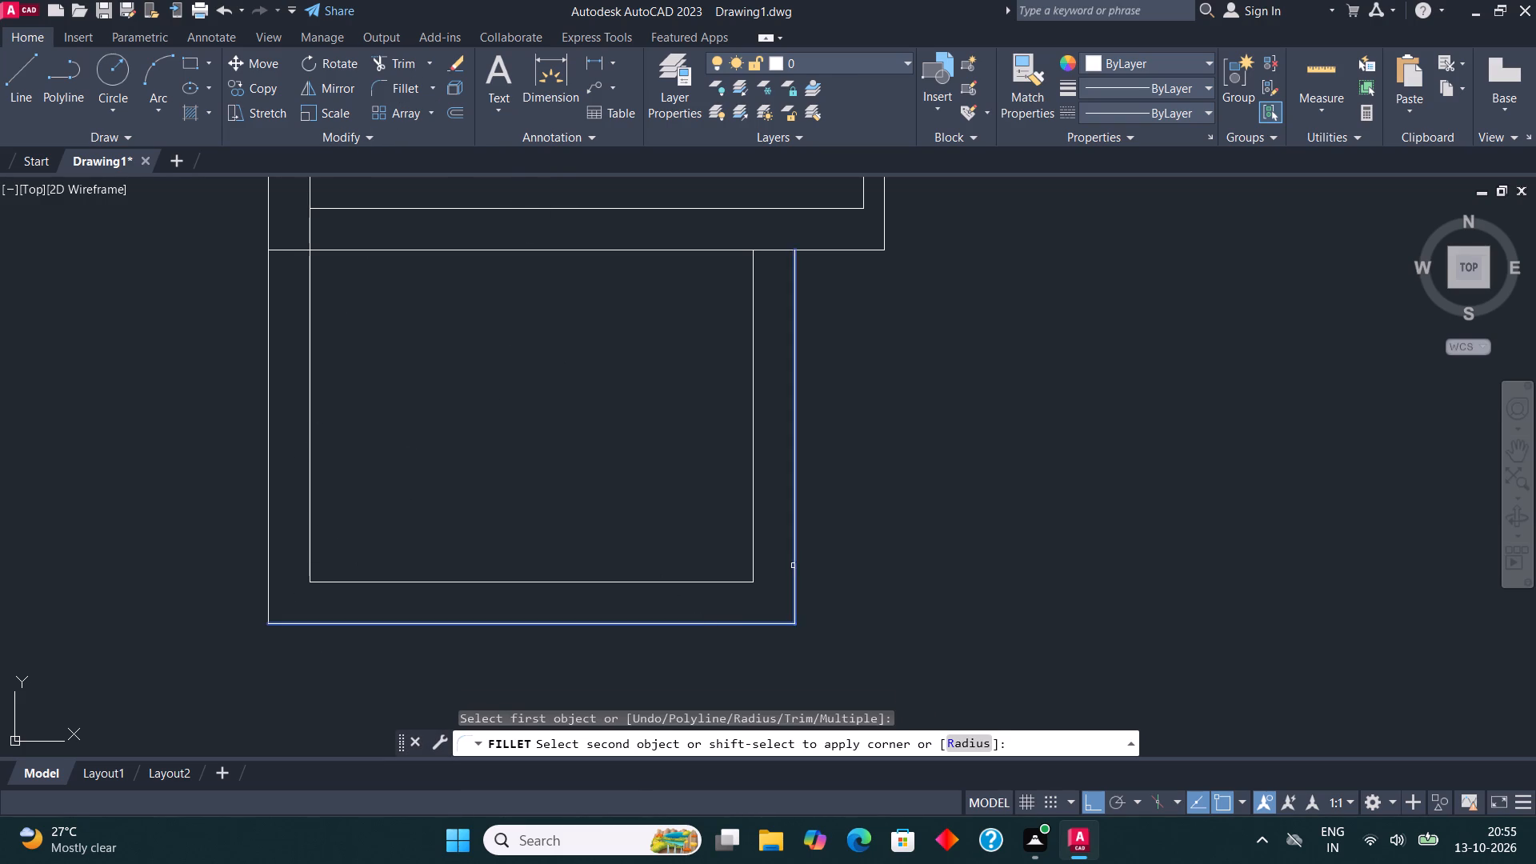
click(798, 558)
click(797, 544)
Draw a room outline 10' right and 10' down from the 10' by 12'3" room's outer right wall, then back to the 8' by 6' room's outer wall.
scroll(621, 526, down, 2)
middle_drag(618, 522, 609, 498)
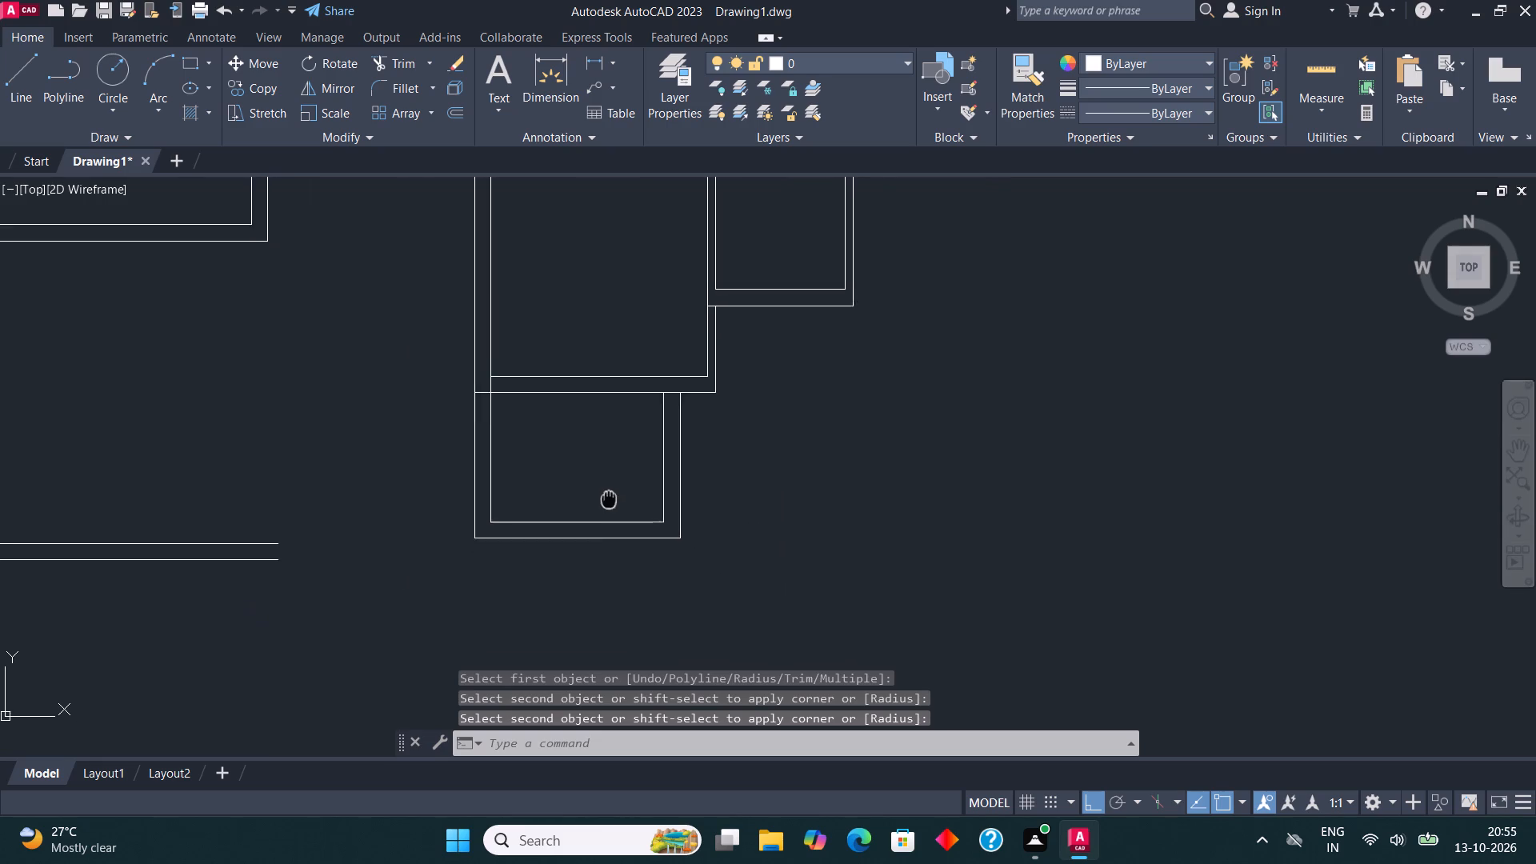
middle_drag(609, 498, 606, 470)
scroll(606, 470, down, 1)
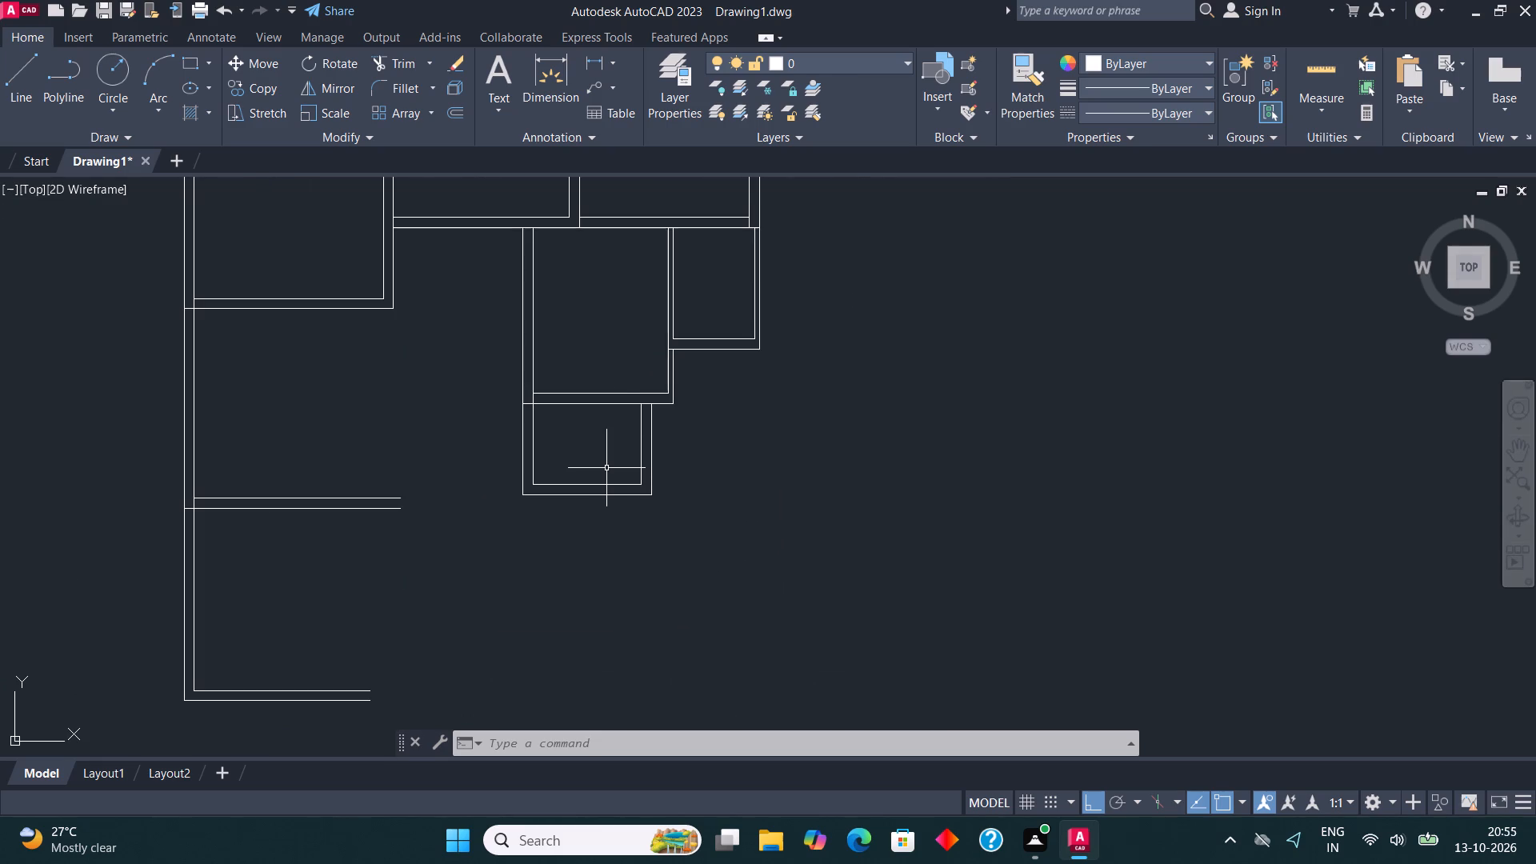
middle_drag(650, 380, 570, 479)
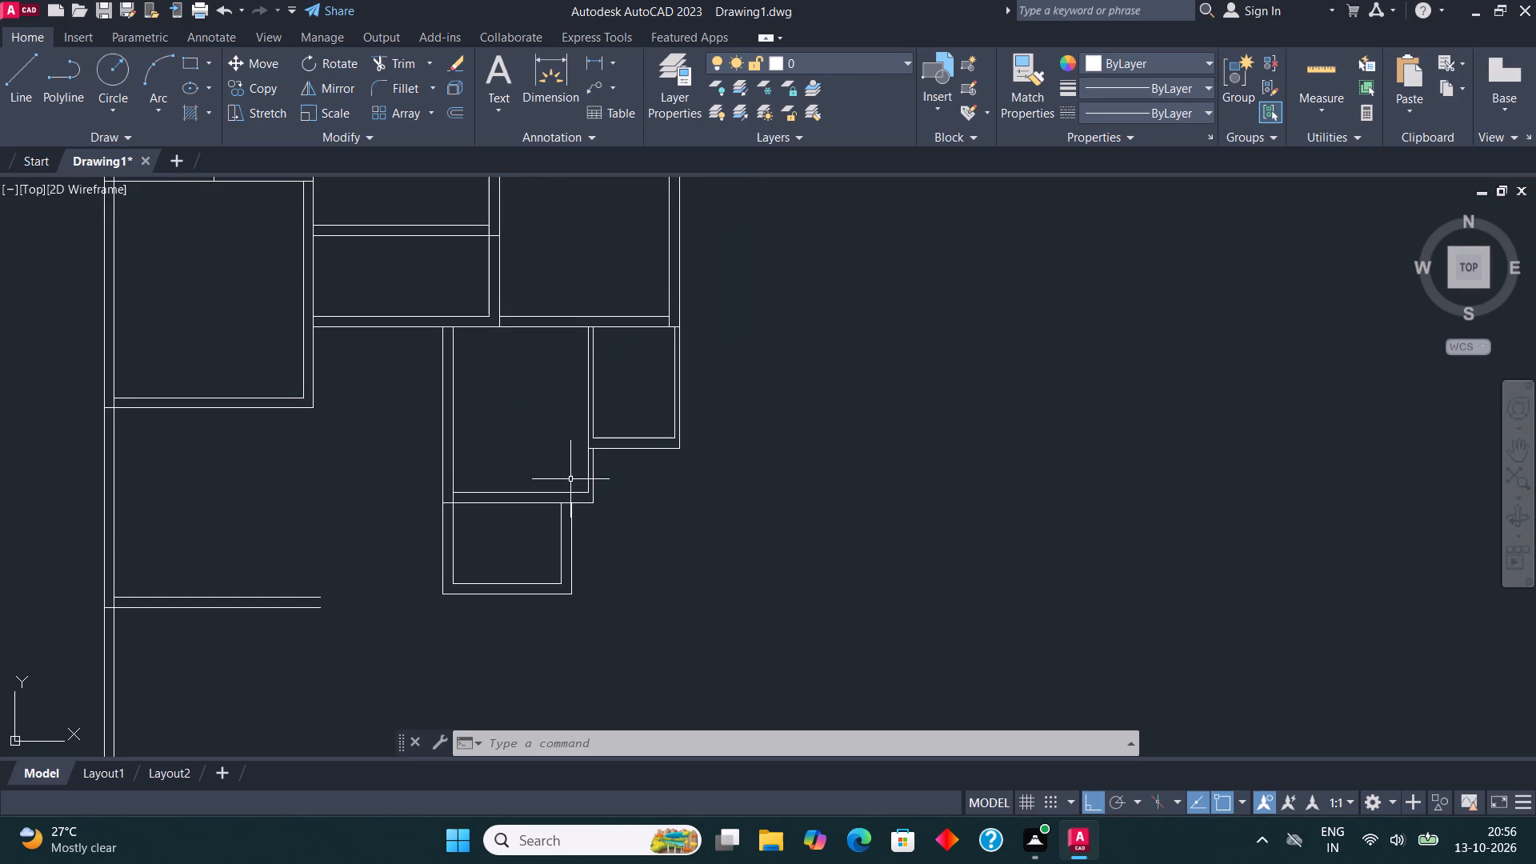
click(15, 84)
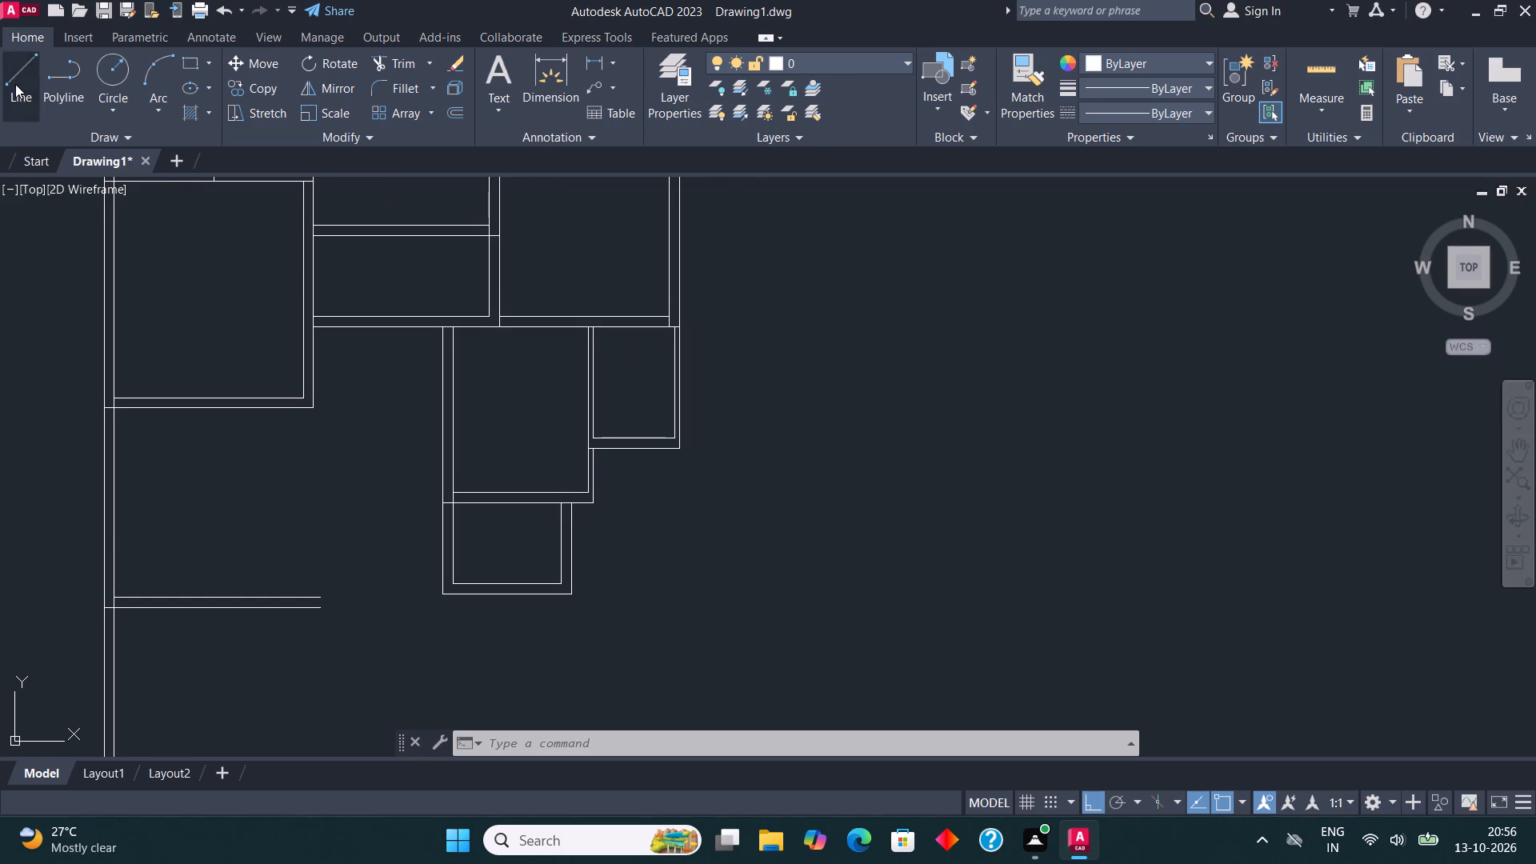
scroll(596, 454, up, 3)
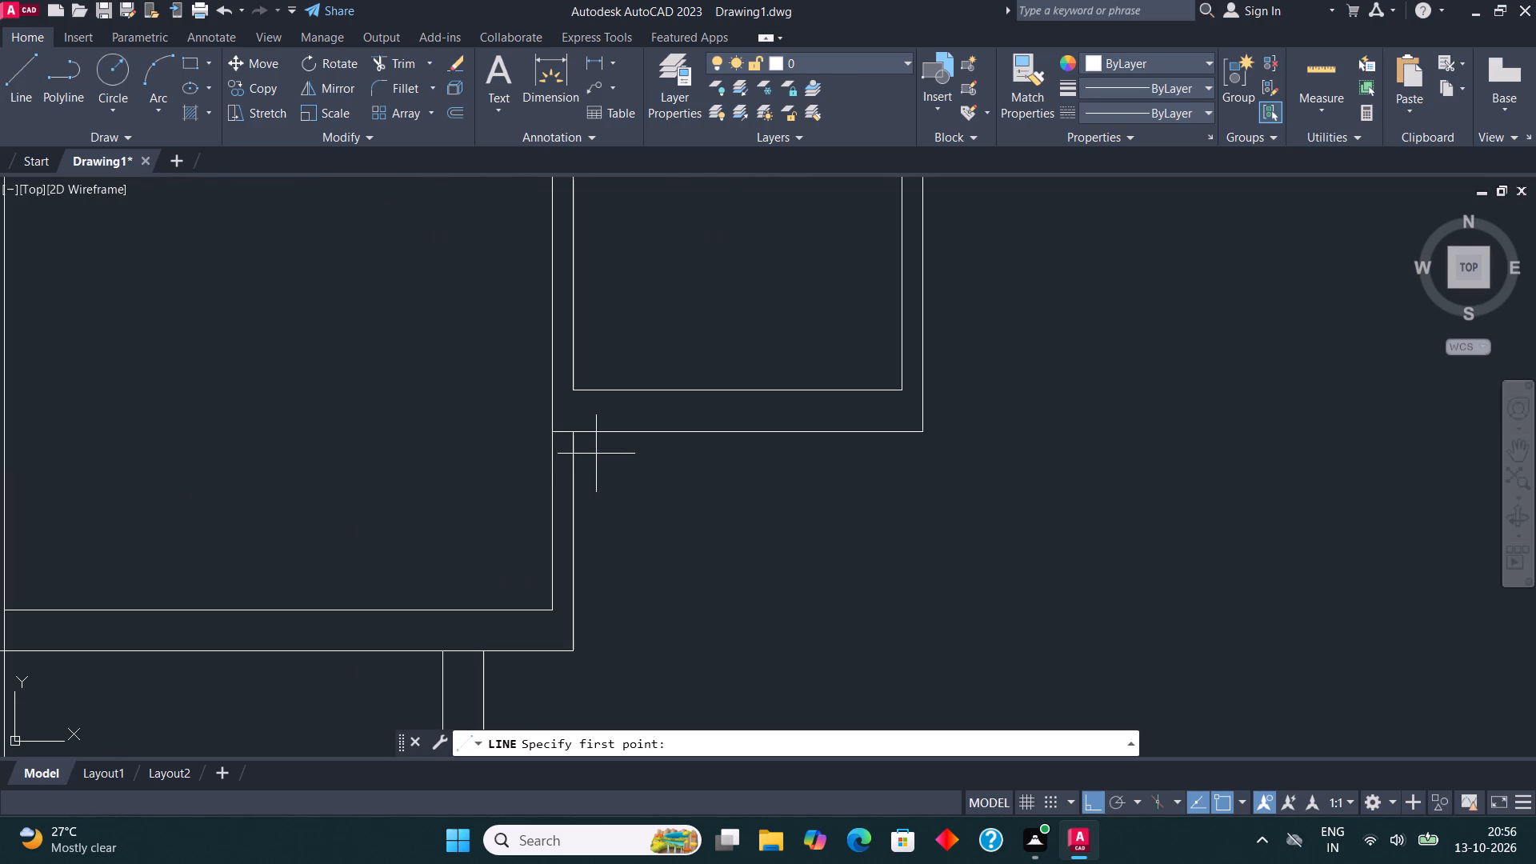
click(578, 434)
scroll(579, 434, down, 1)
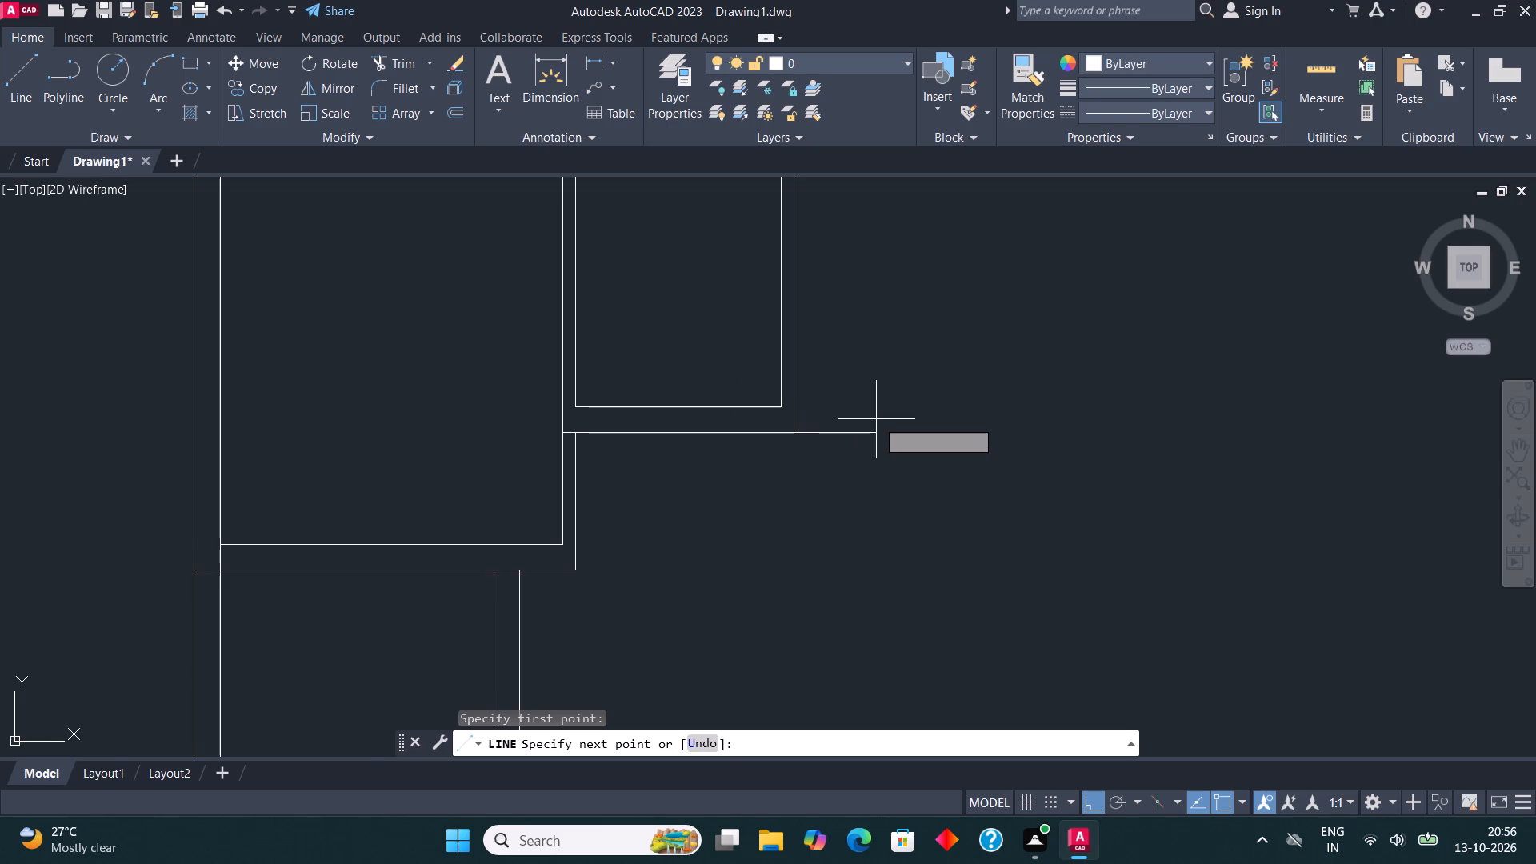
text(10')
key(Return)
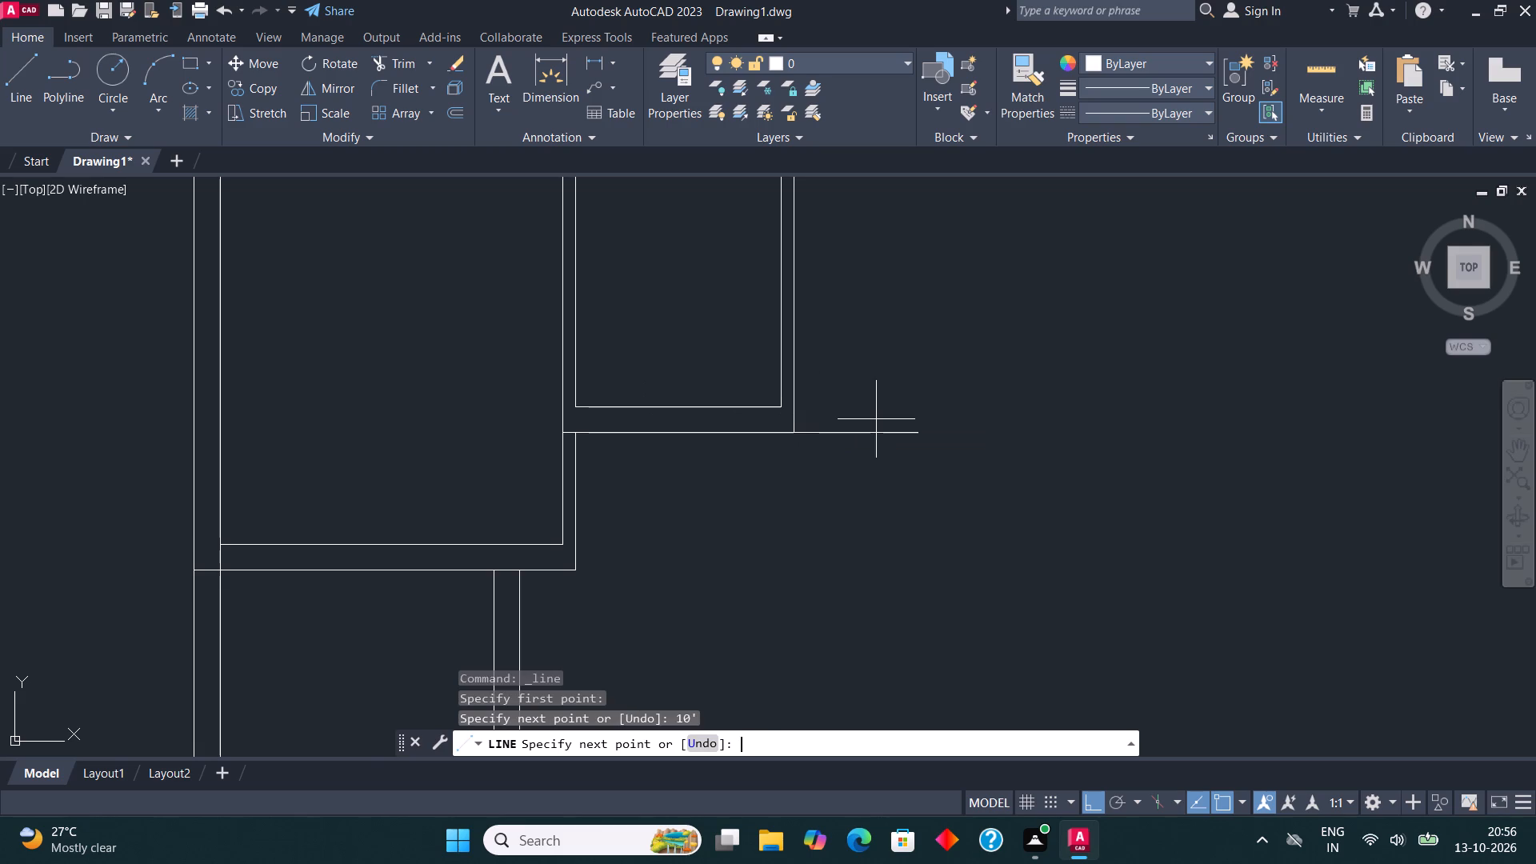
scroll(880, 422, down, 1)
text(10')
key(Return)
scroll(1077, 619, down, 2)
scroll(943, 641, up, 3)
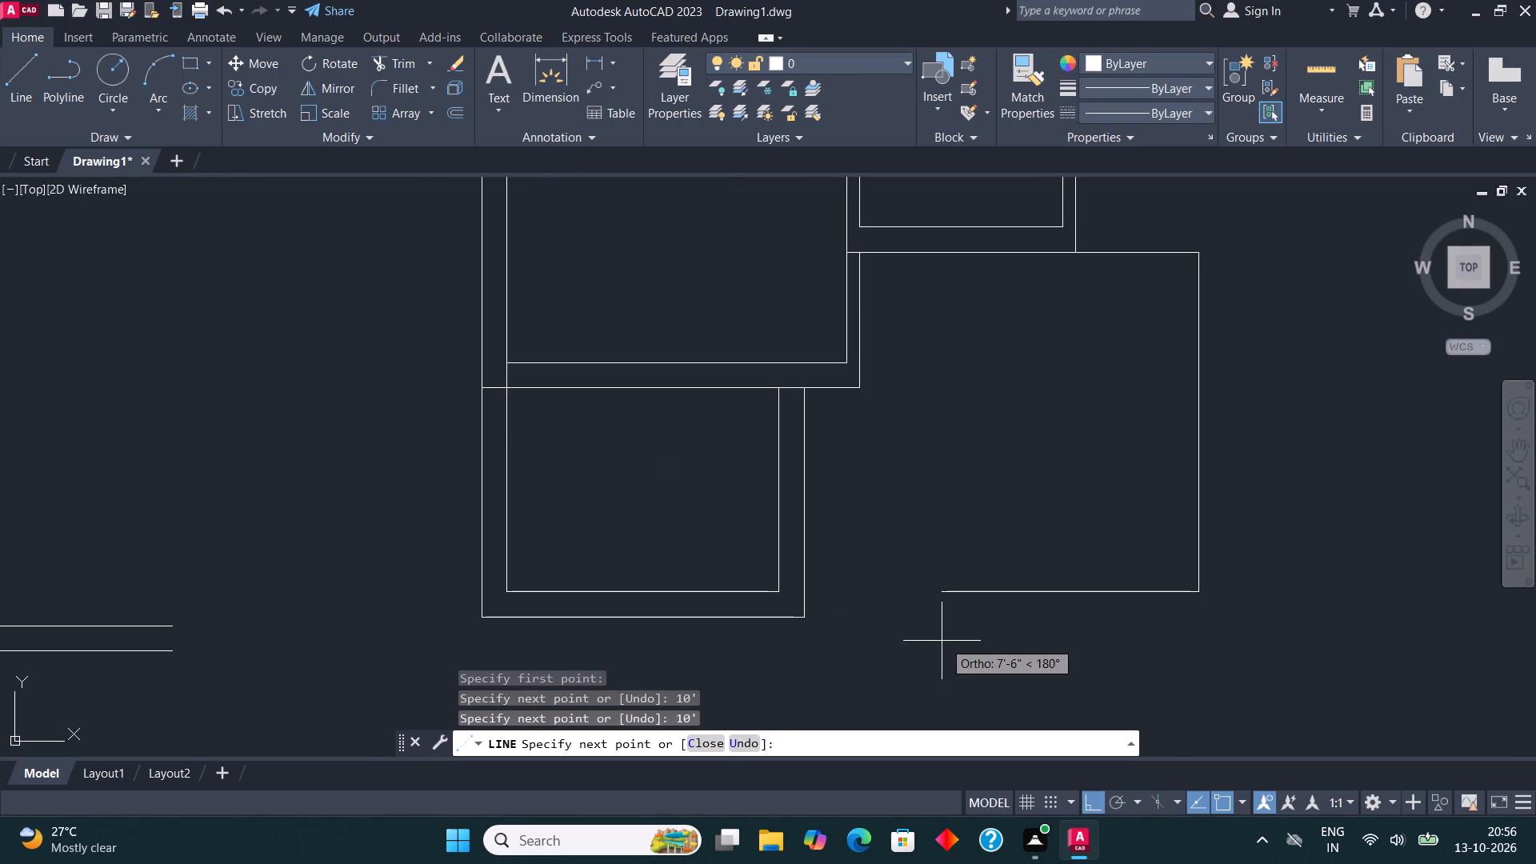
click(809, 594)
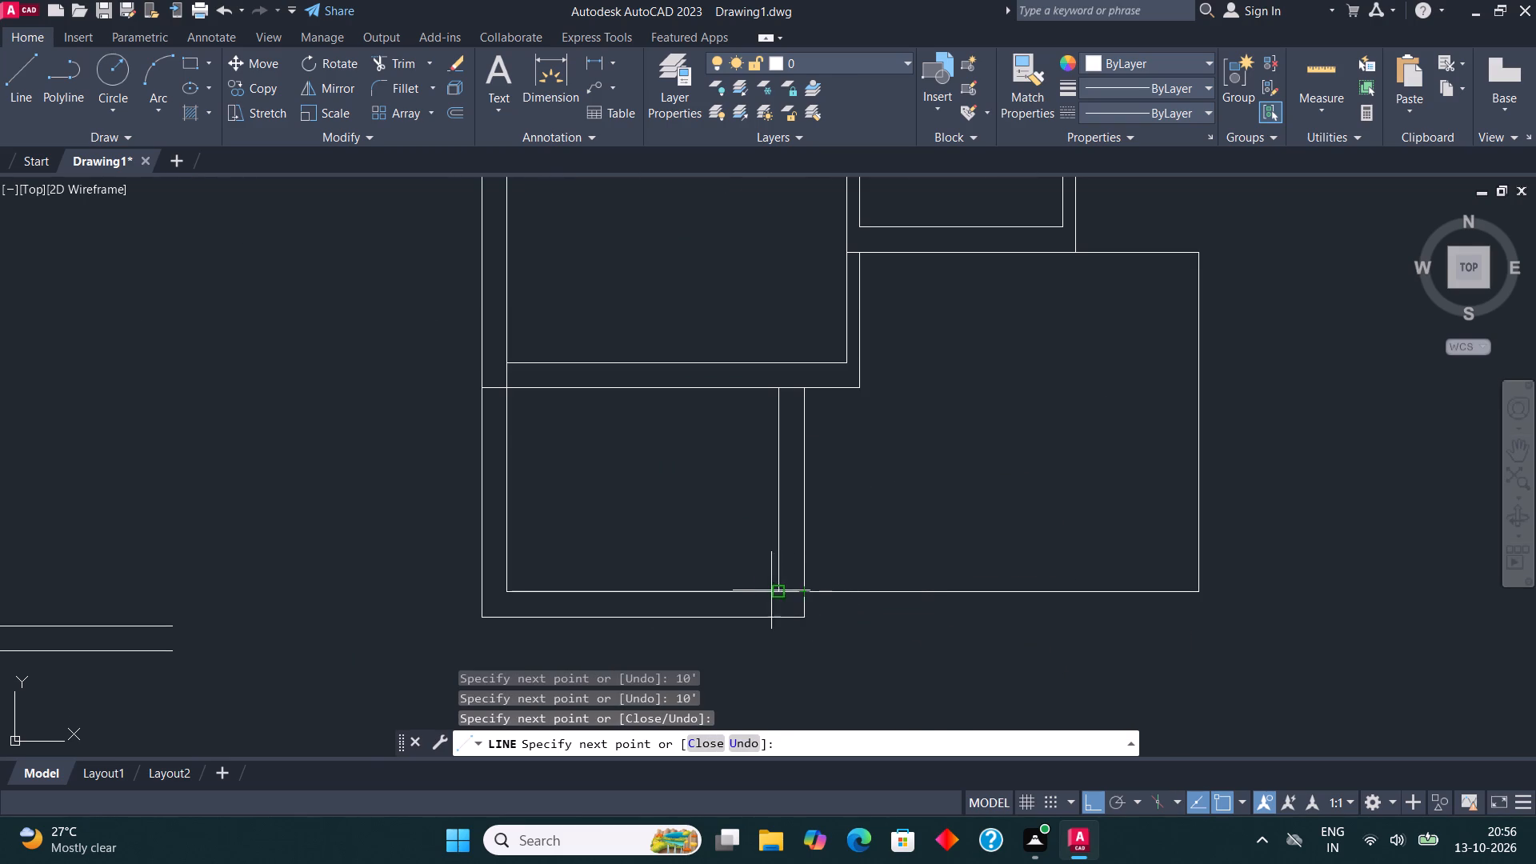
middle_drag(746, 590, 516, 563)
key(Escape)
Offset the right, bottom and top lines of the new 10' deep room 9" outward.
scroll(546, 556, down, 2)
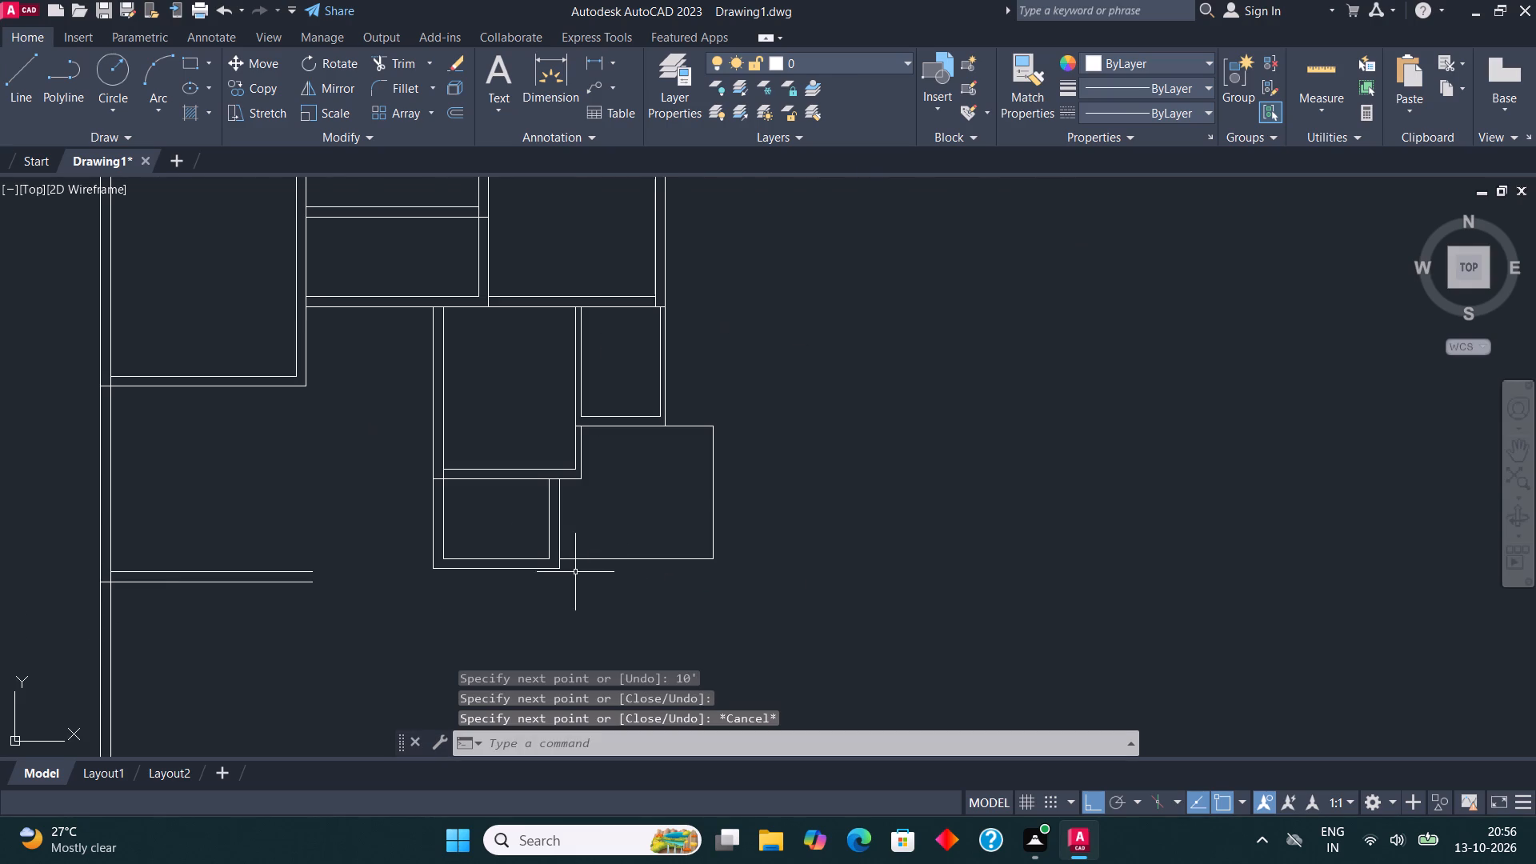
middle_drag(649, 444, 729, 480)
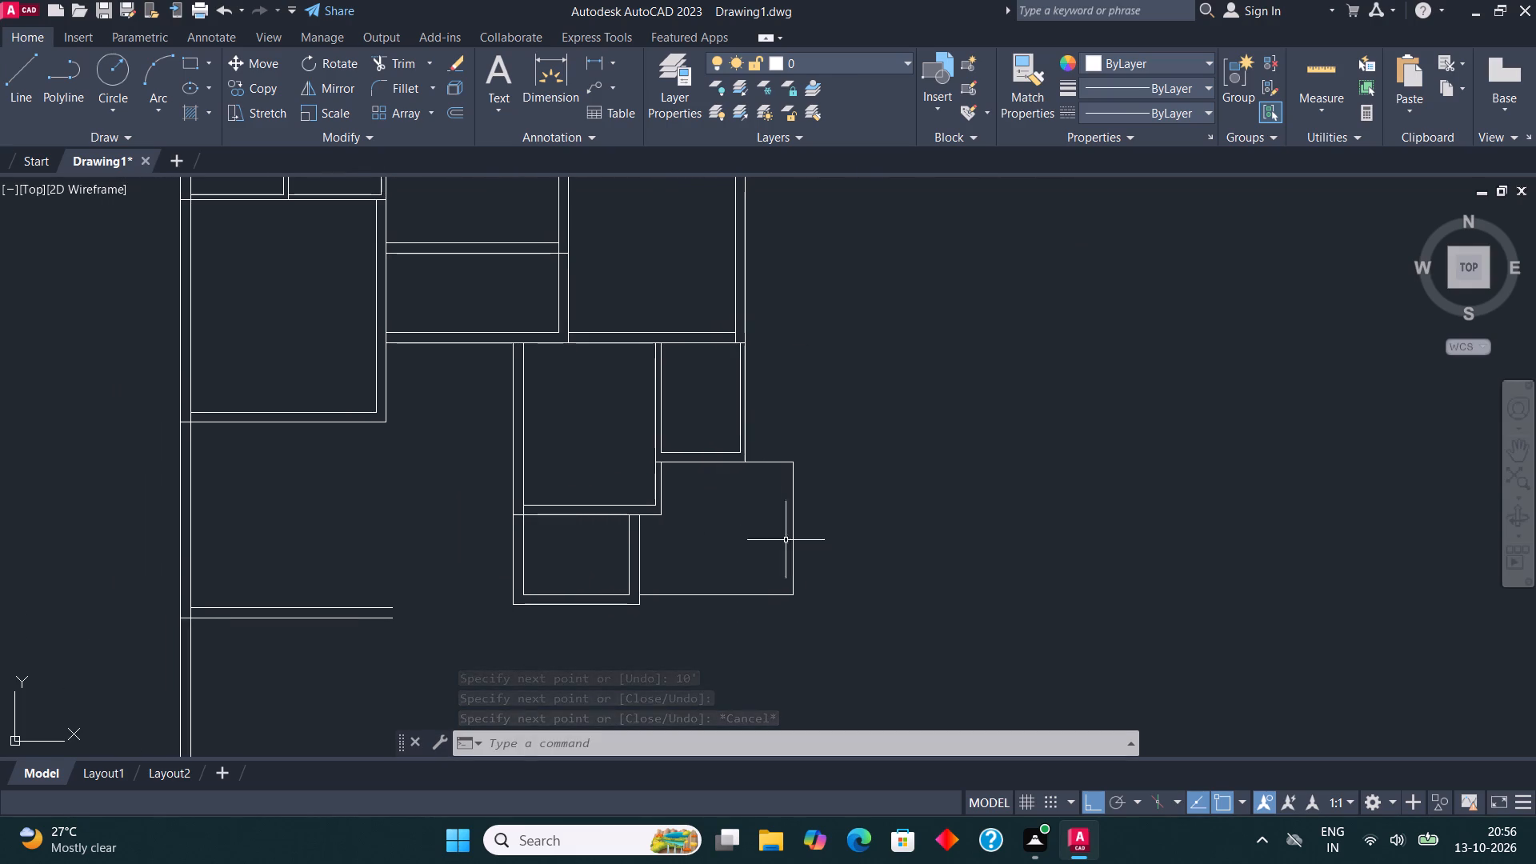
click(860, 653)
click(768, 439)
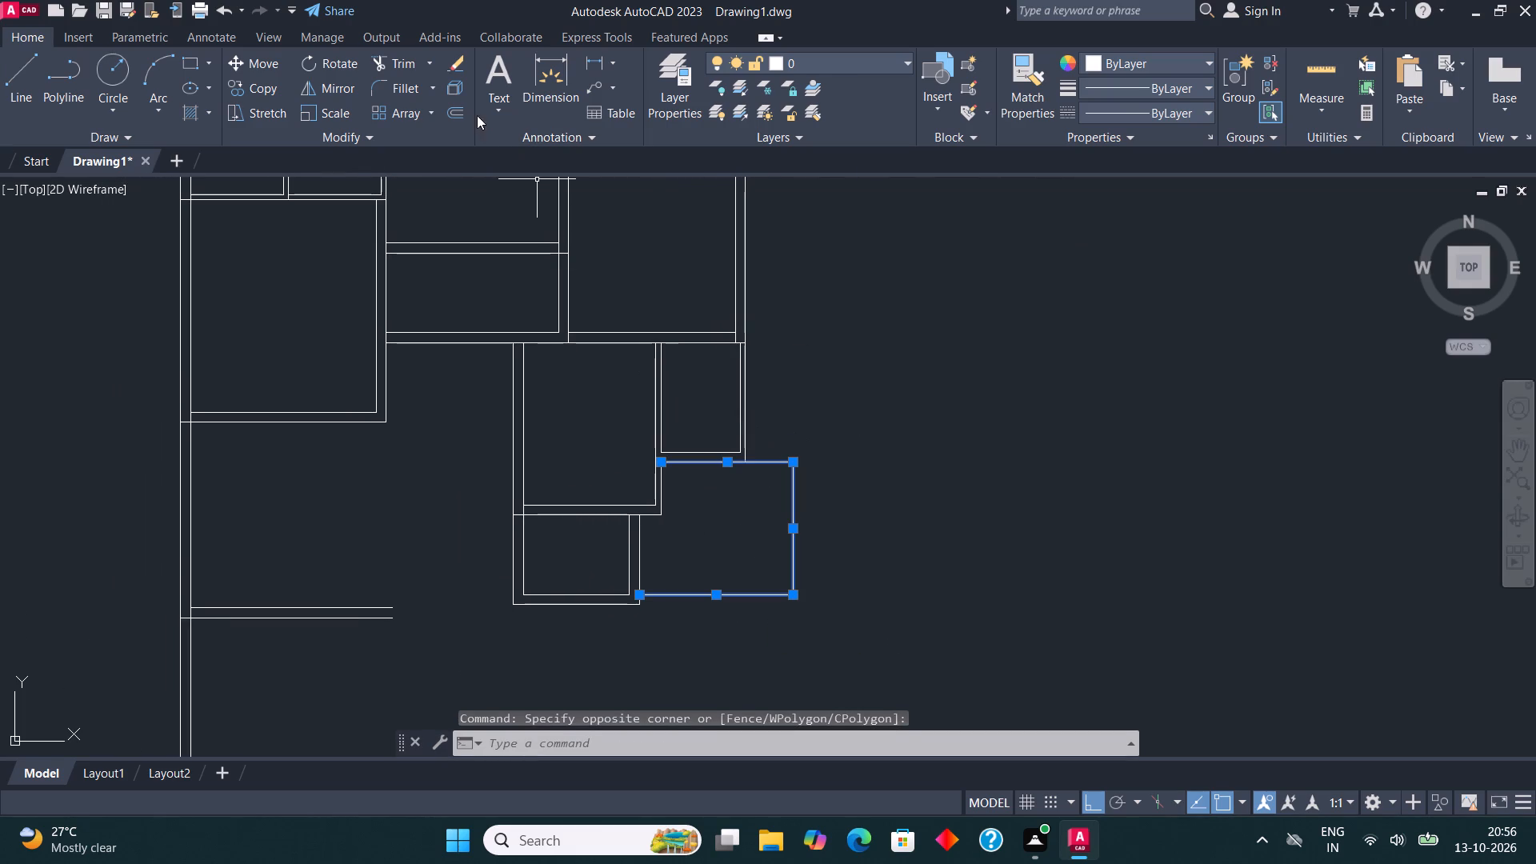
click(458, 104)
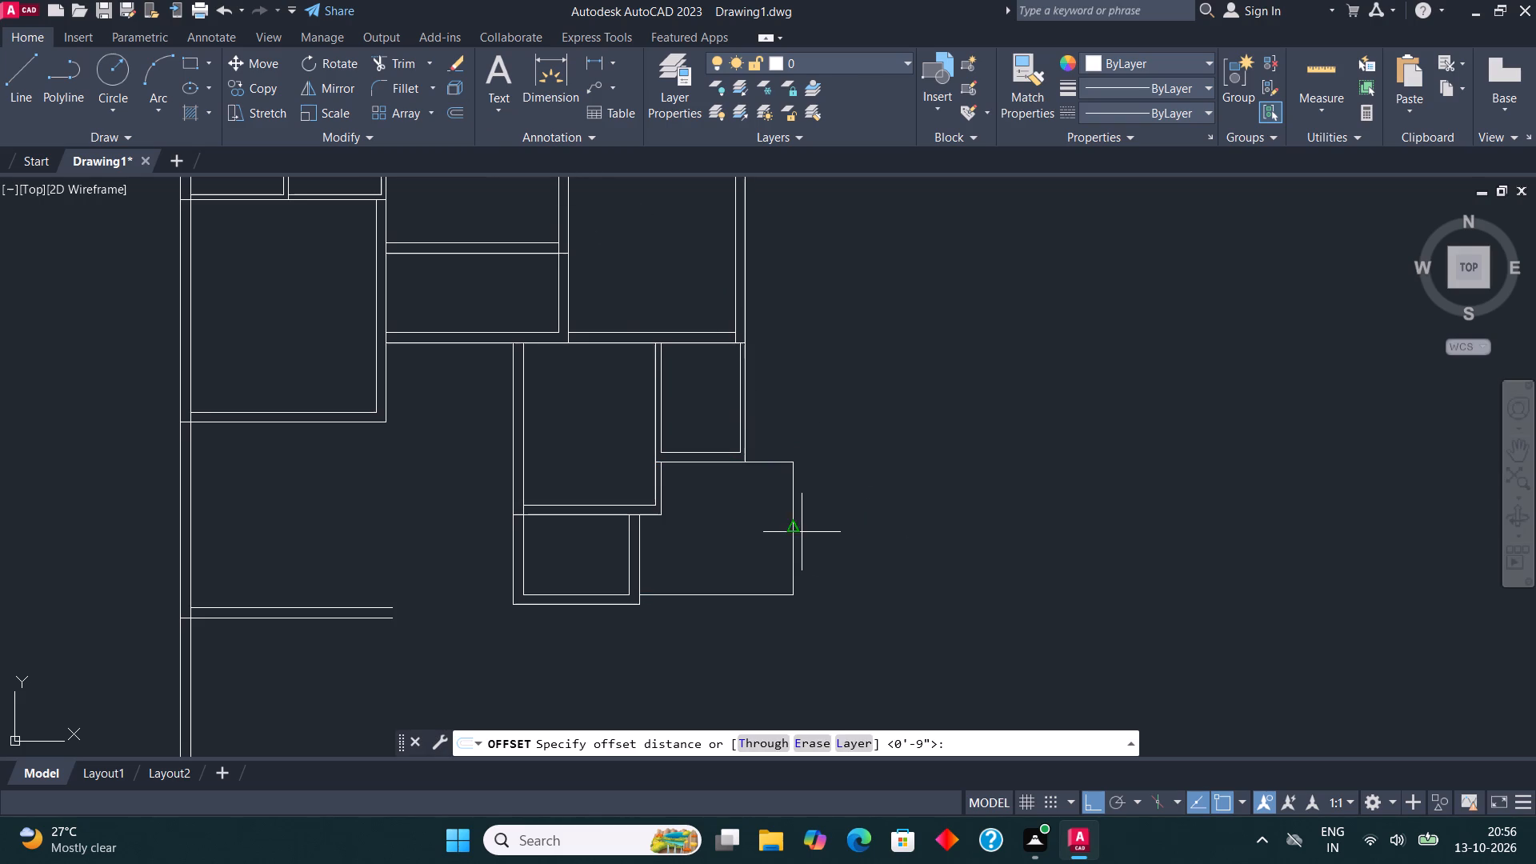
click(795, 529)
text(9")
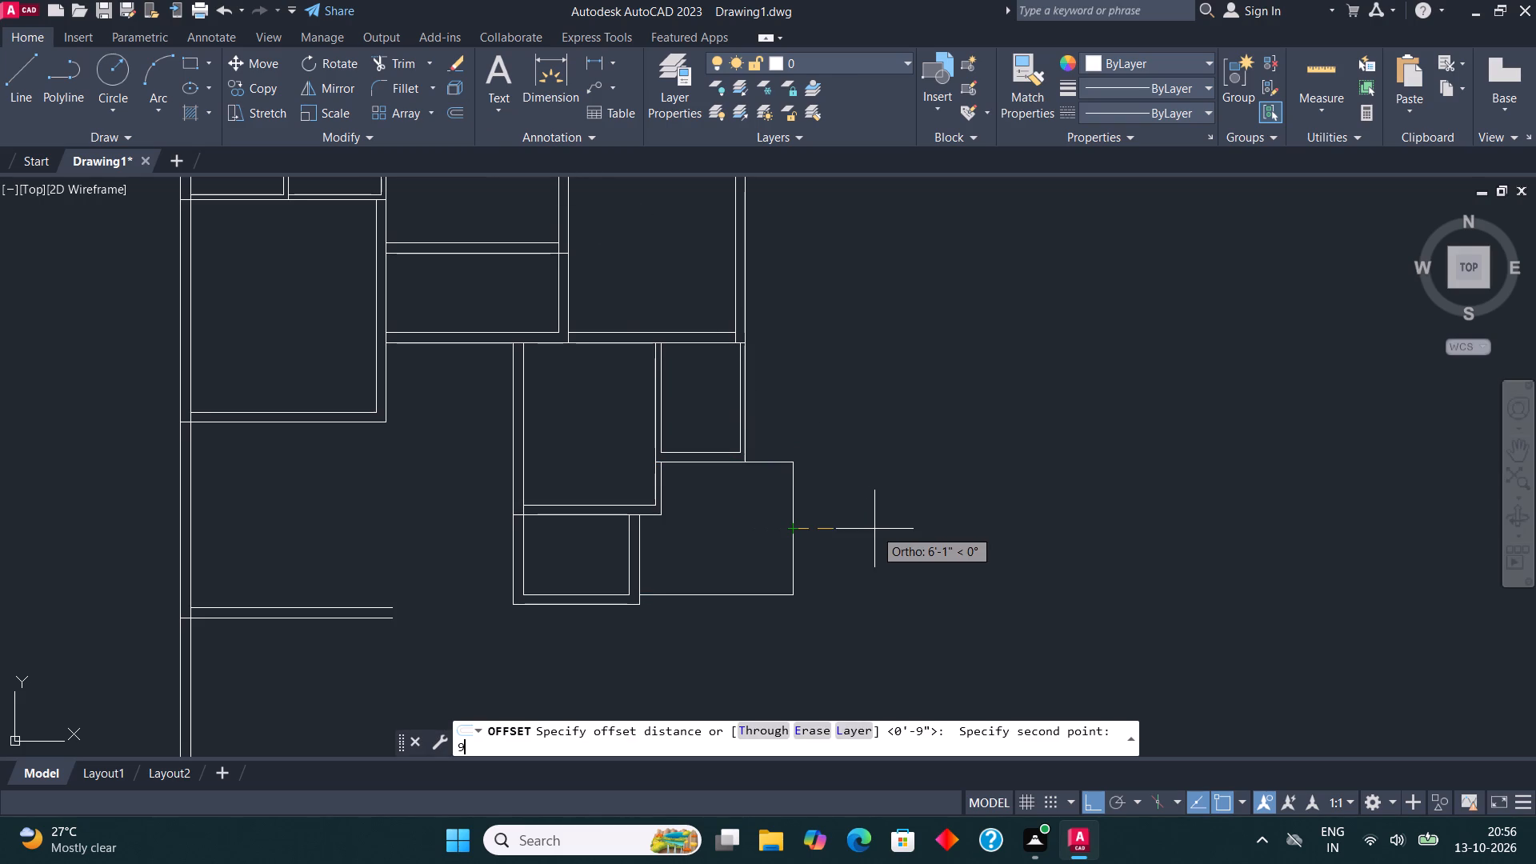
key(Return)
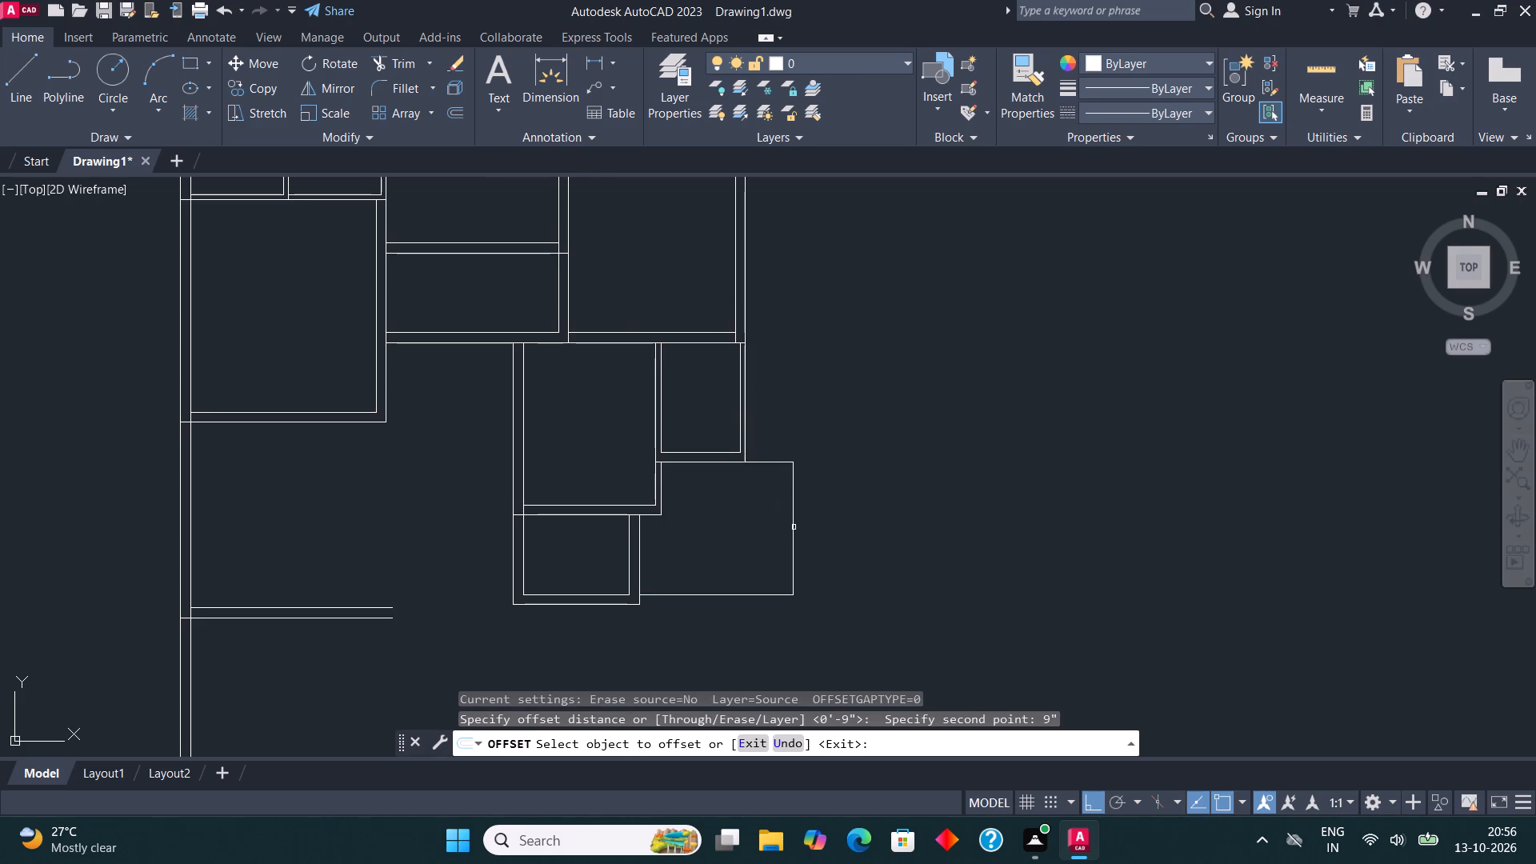
click(794, 527)
click(852, 522)
click(718, 596)
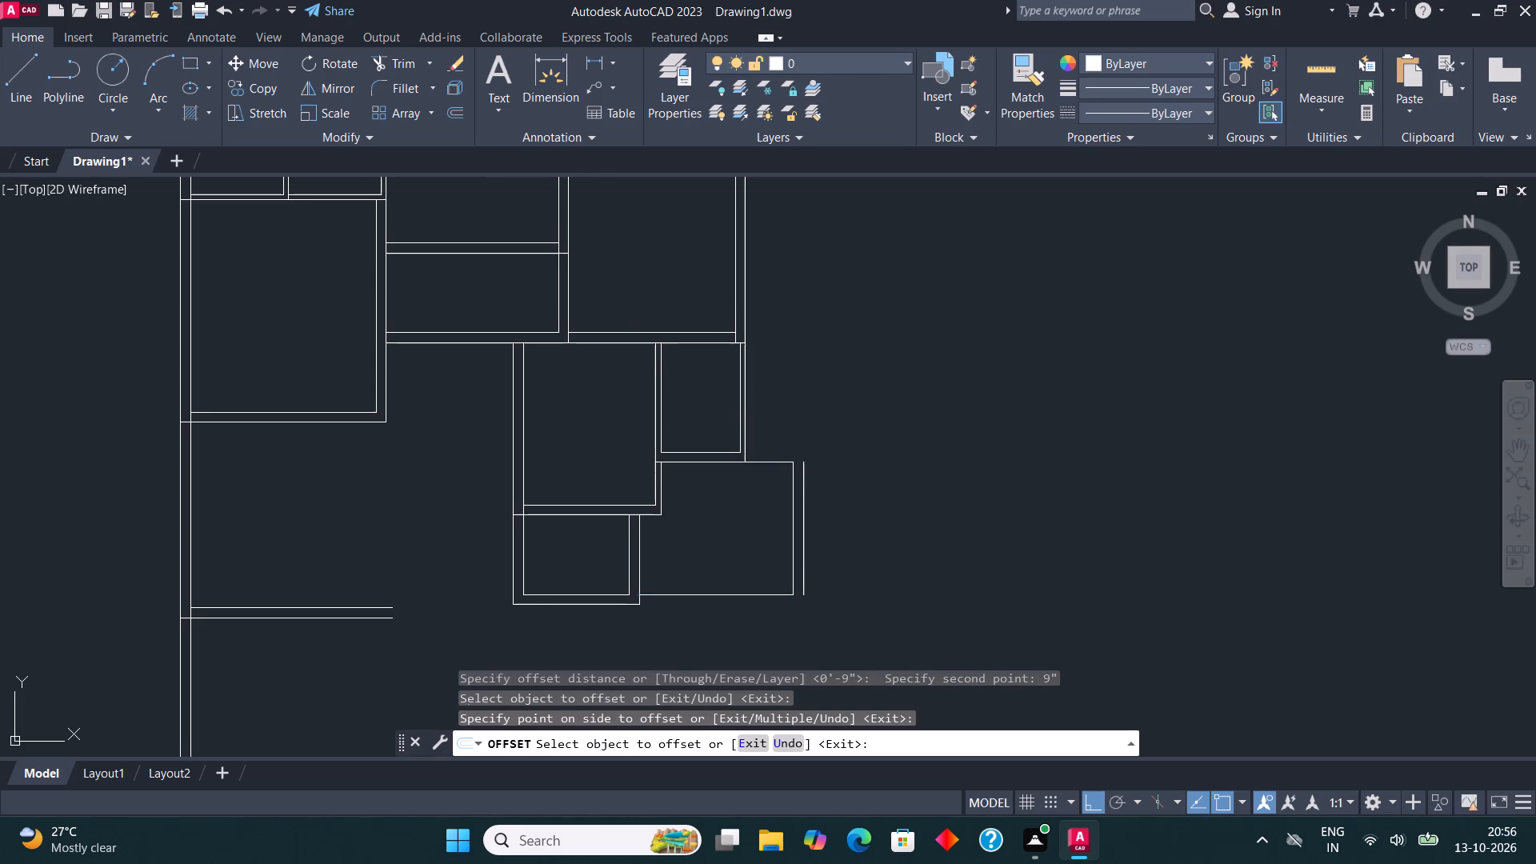
click(721, 630)
click(763, 462)
click(763, 410)
key(Escape)
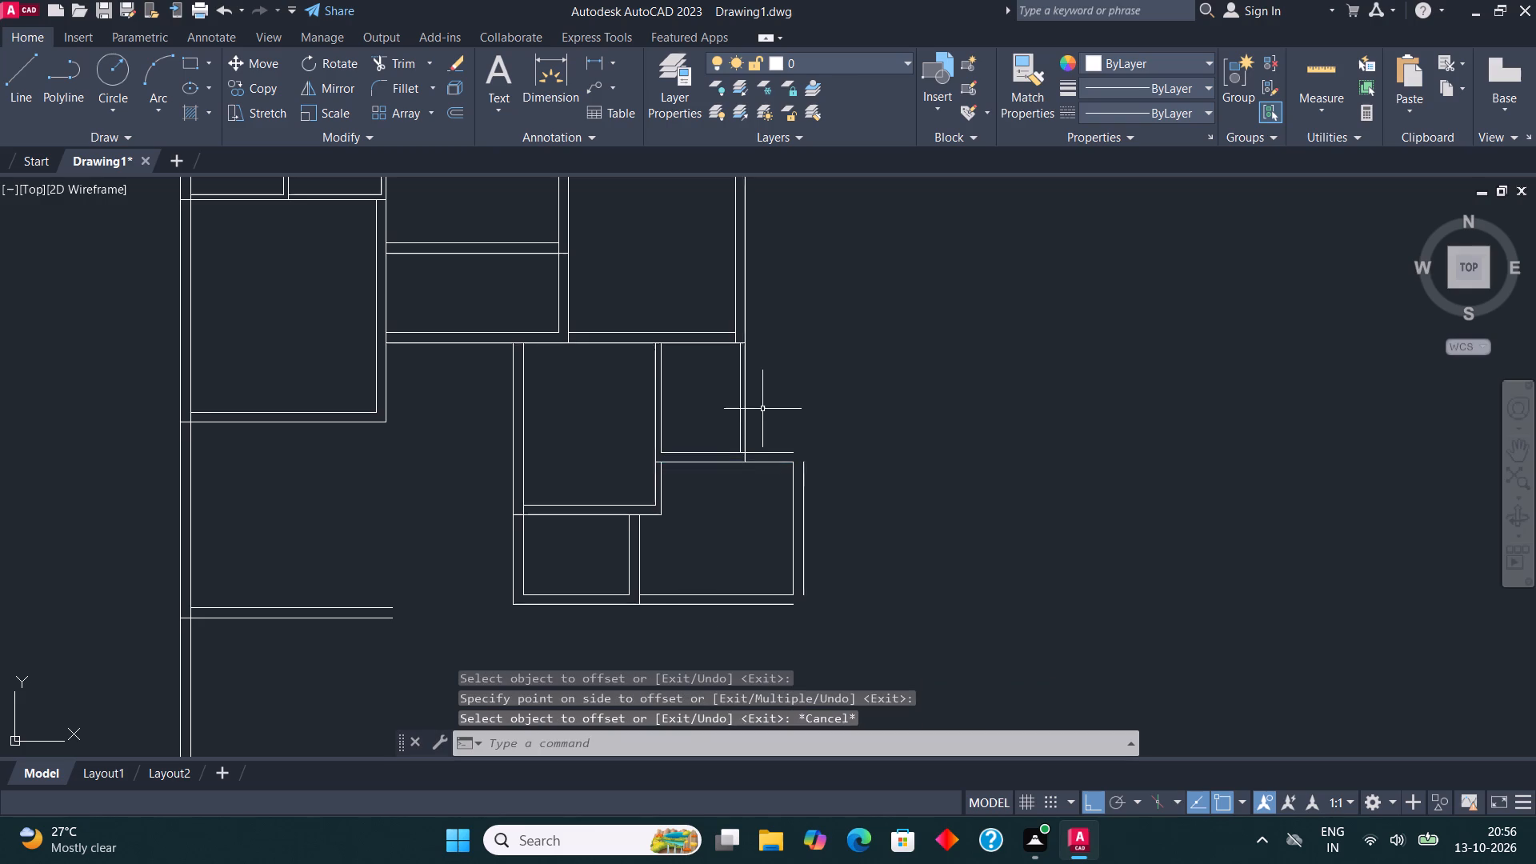
Fillet the 10' deep room's outer wall lines into sharp top-right and bottom-right corners.
click(397, 90)
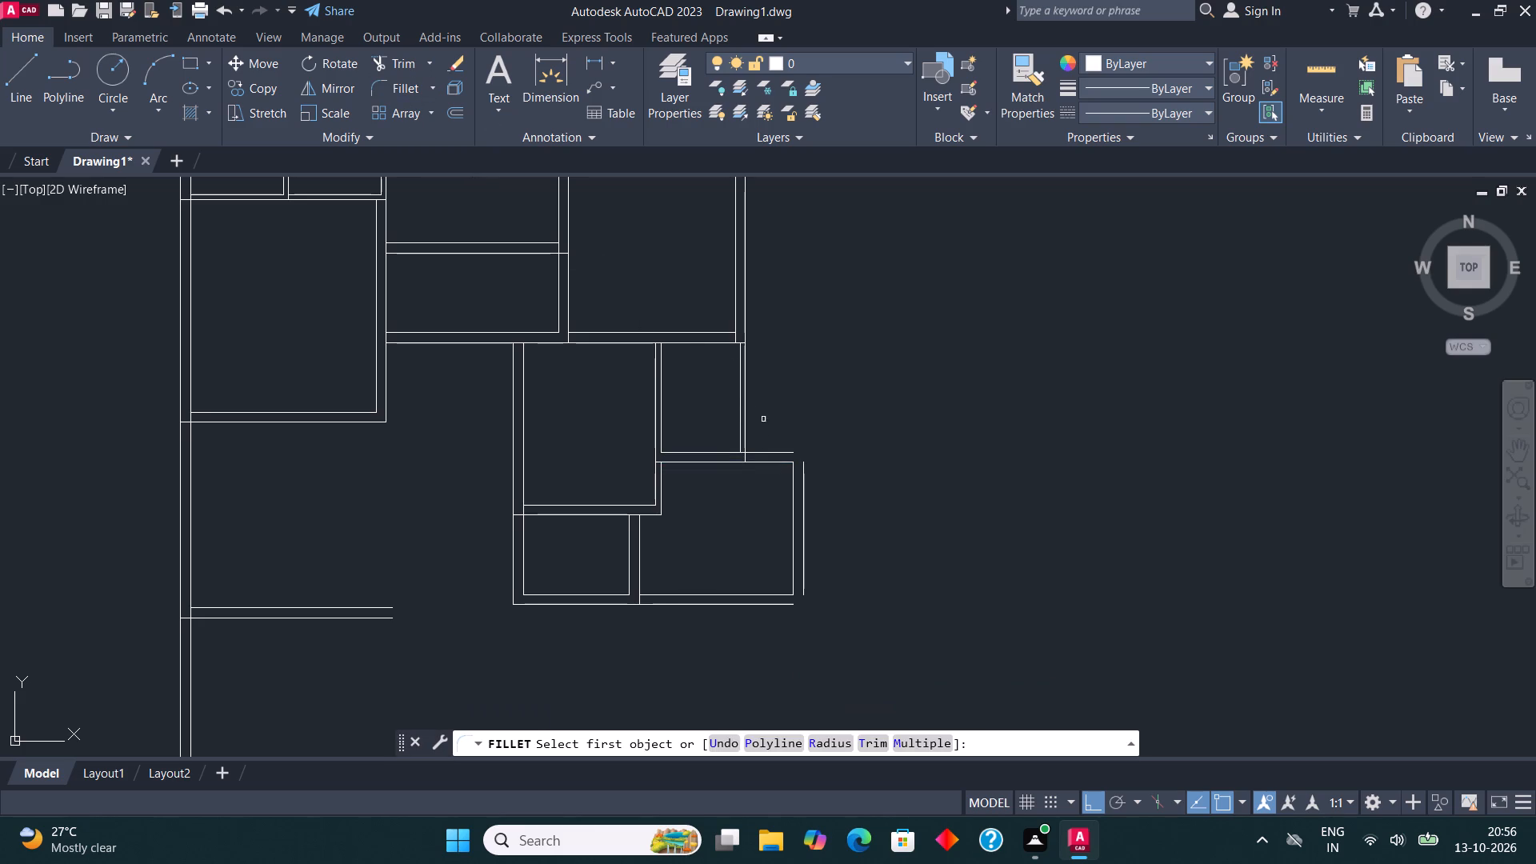
click(784, 449)
click(786, 451)
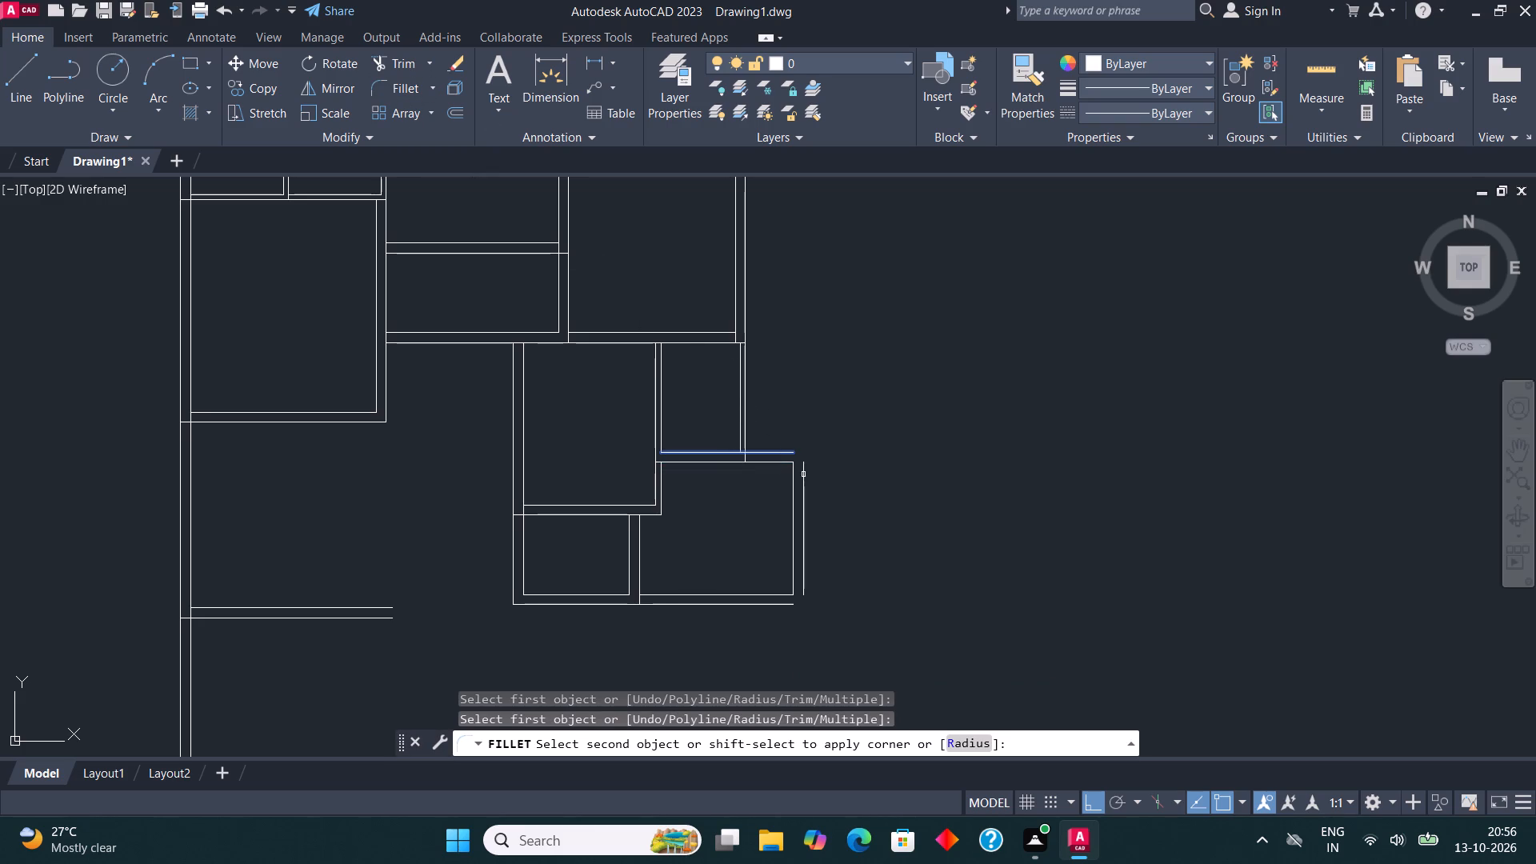
click(802, 474)
click(407, 94)
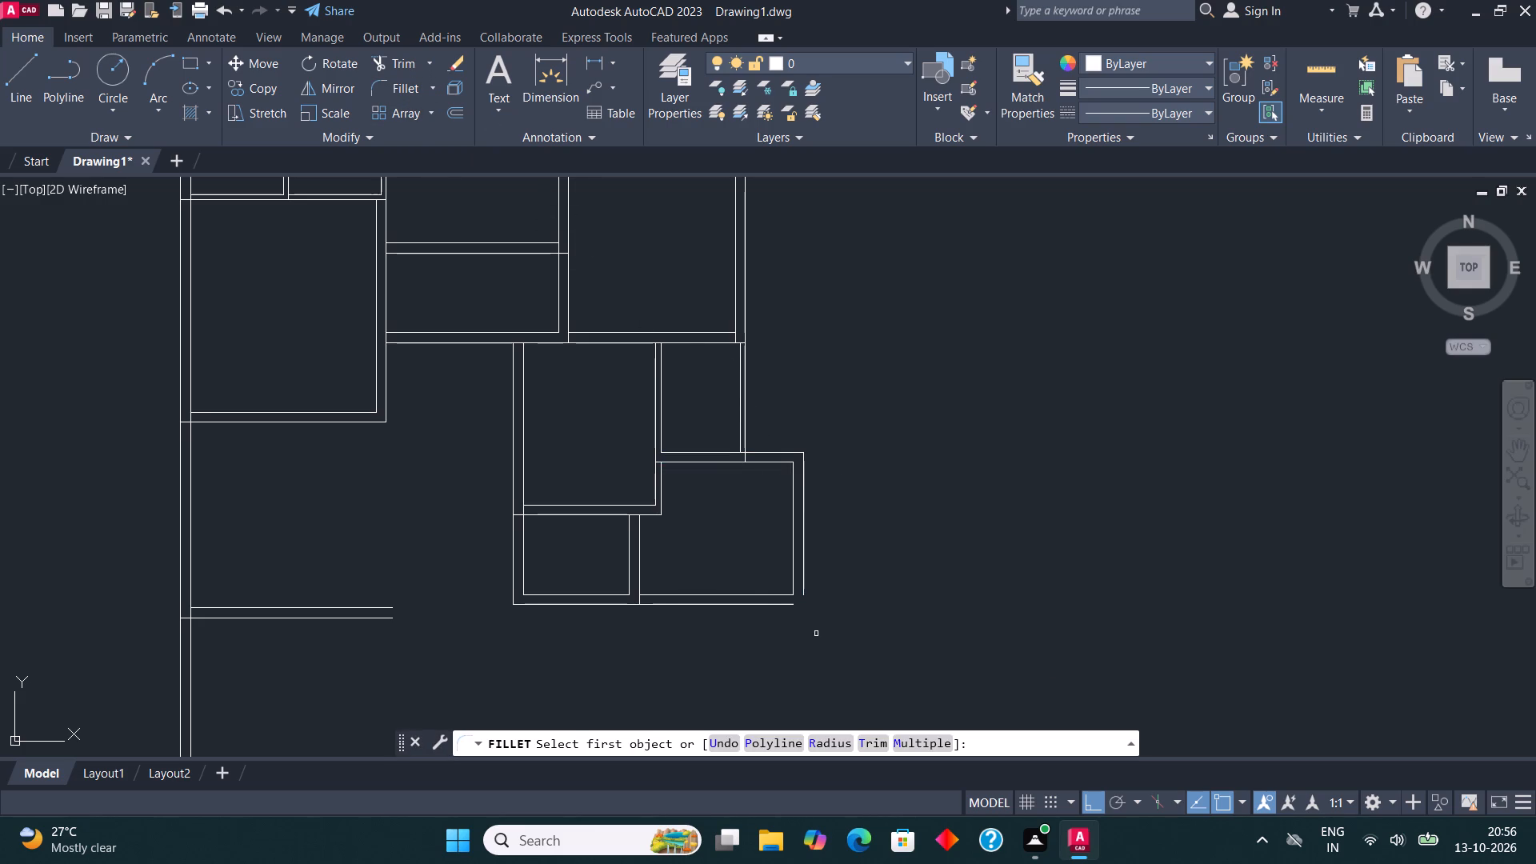
click(758, 602)
click(803, 581)
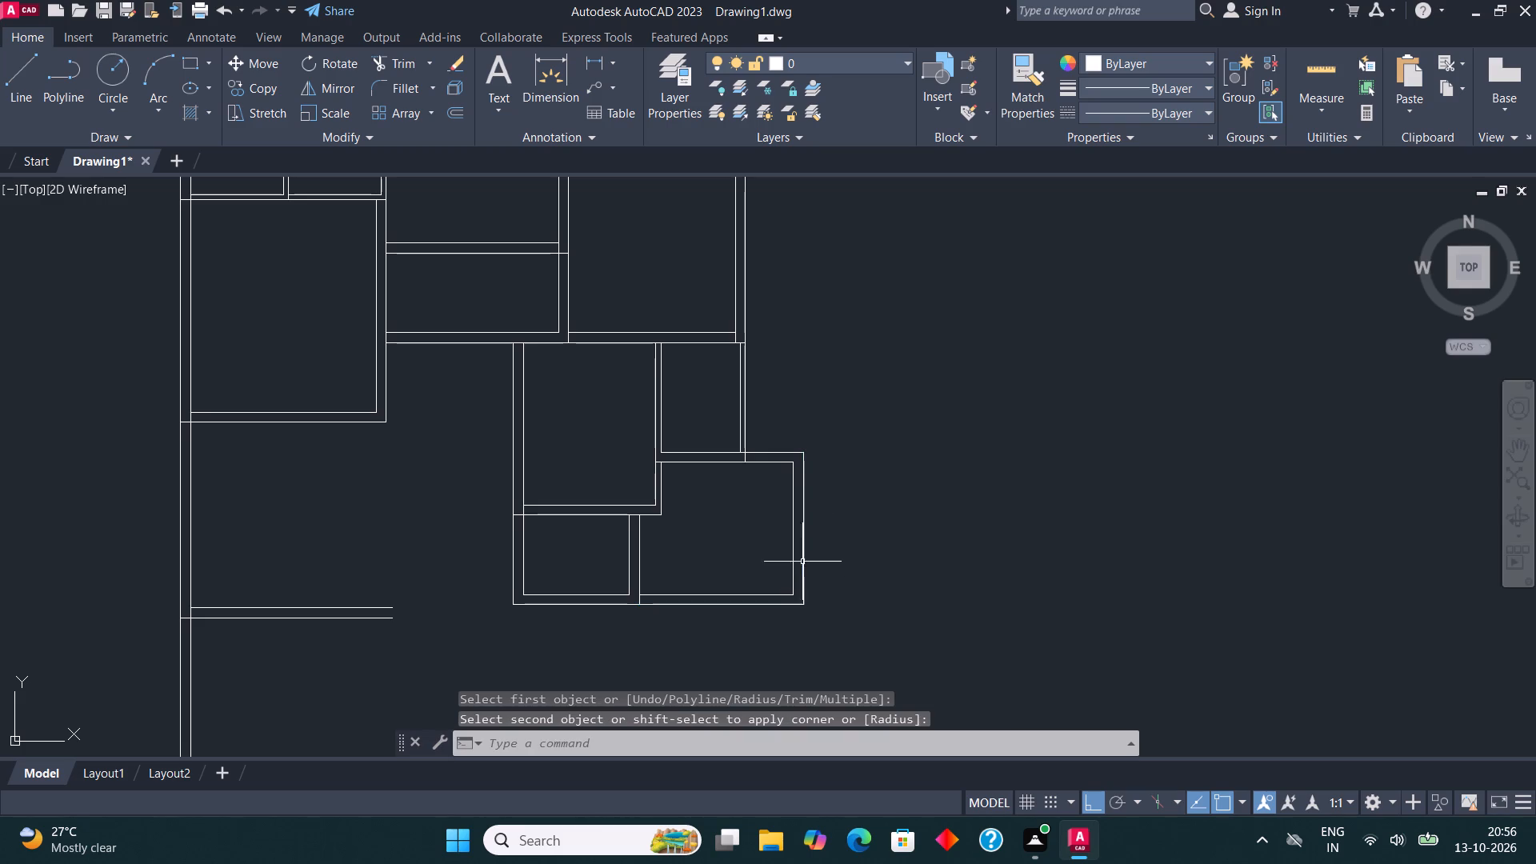
scroll(758, 453, down, 1)
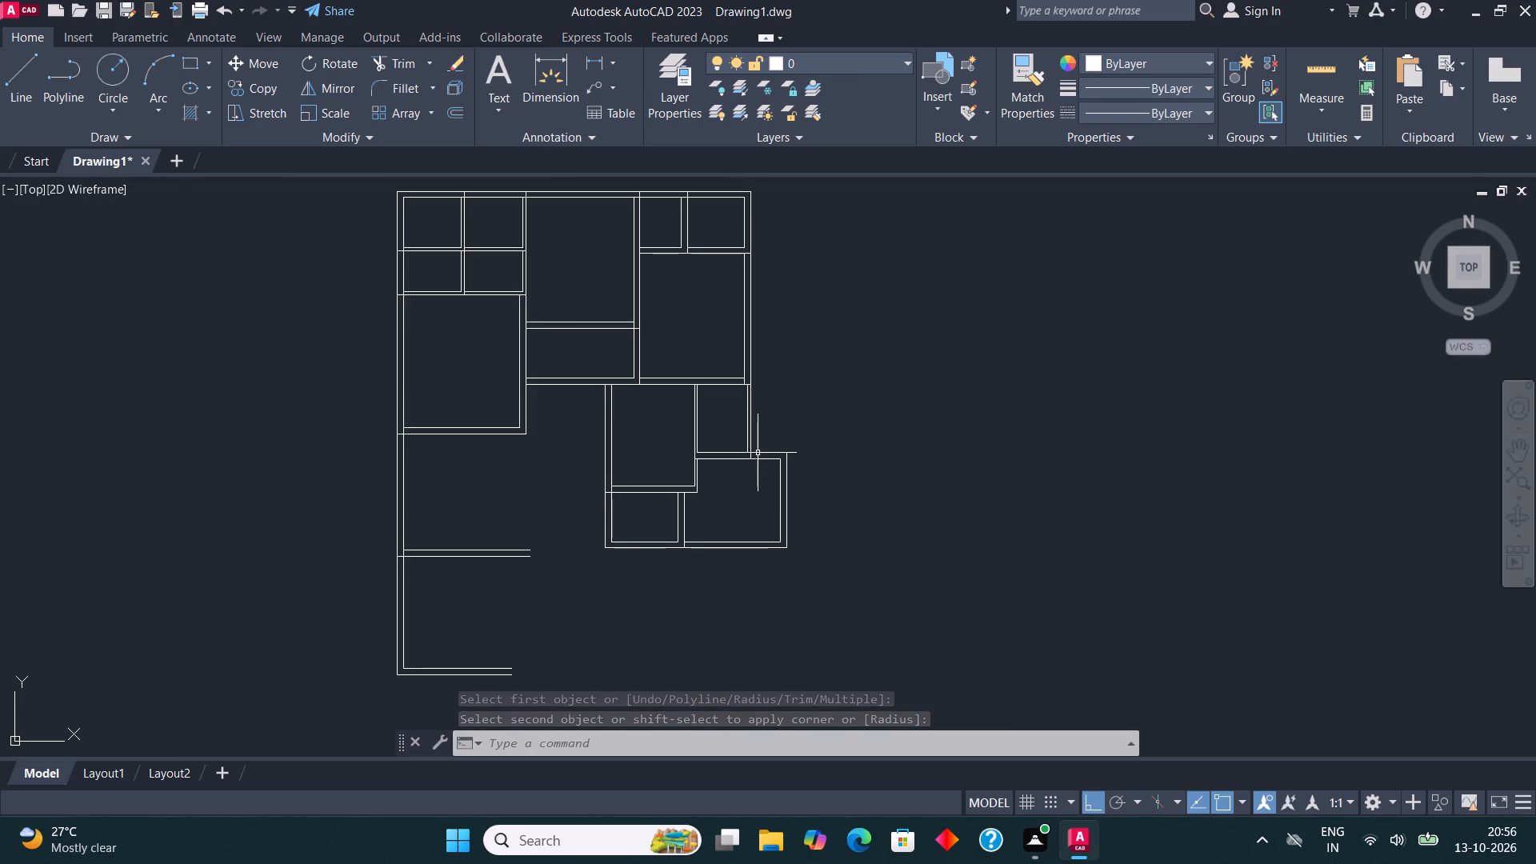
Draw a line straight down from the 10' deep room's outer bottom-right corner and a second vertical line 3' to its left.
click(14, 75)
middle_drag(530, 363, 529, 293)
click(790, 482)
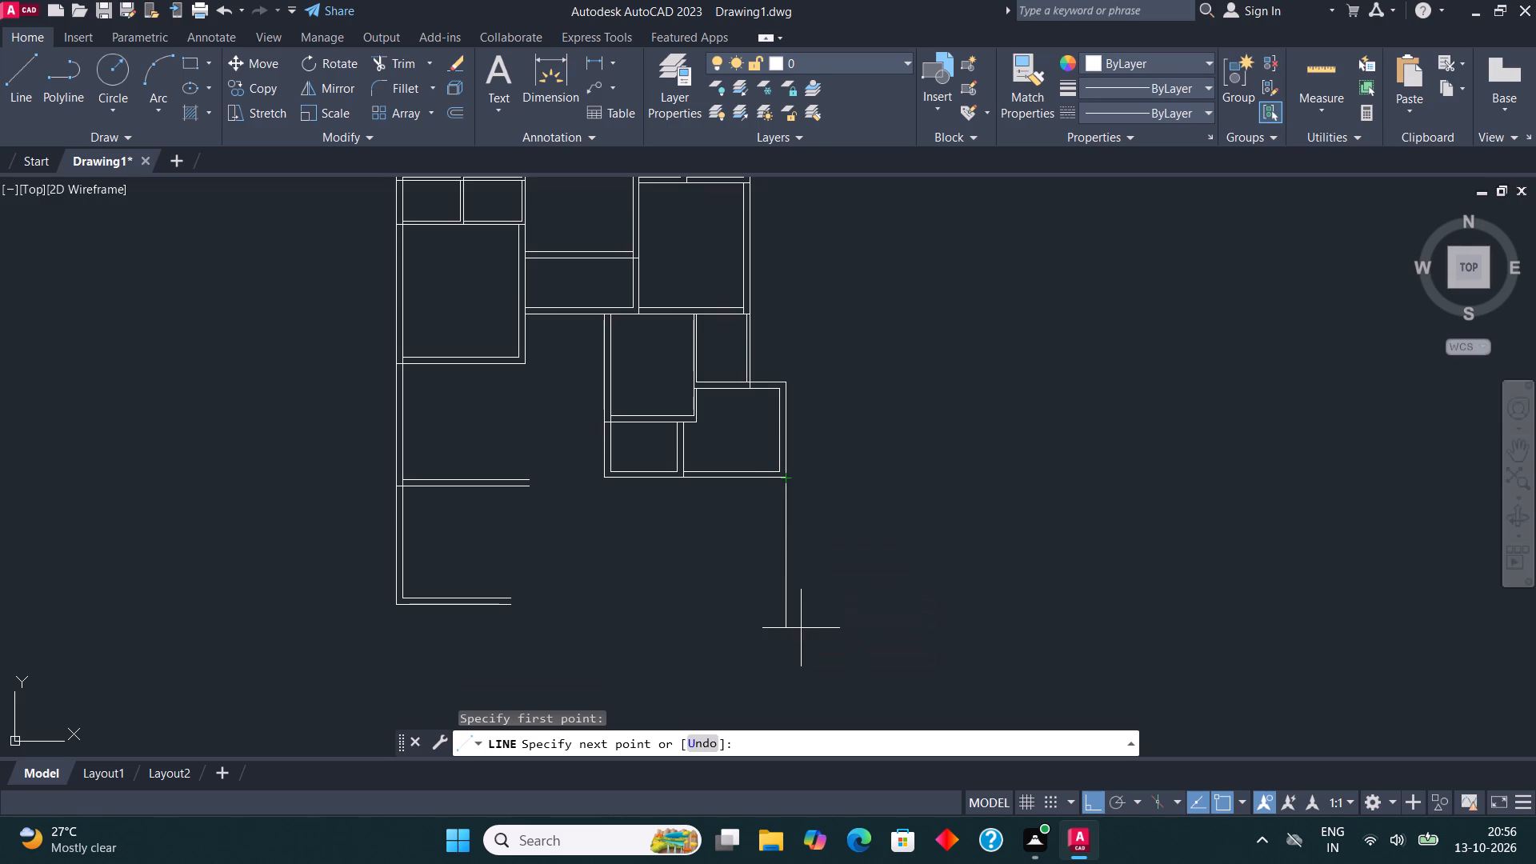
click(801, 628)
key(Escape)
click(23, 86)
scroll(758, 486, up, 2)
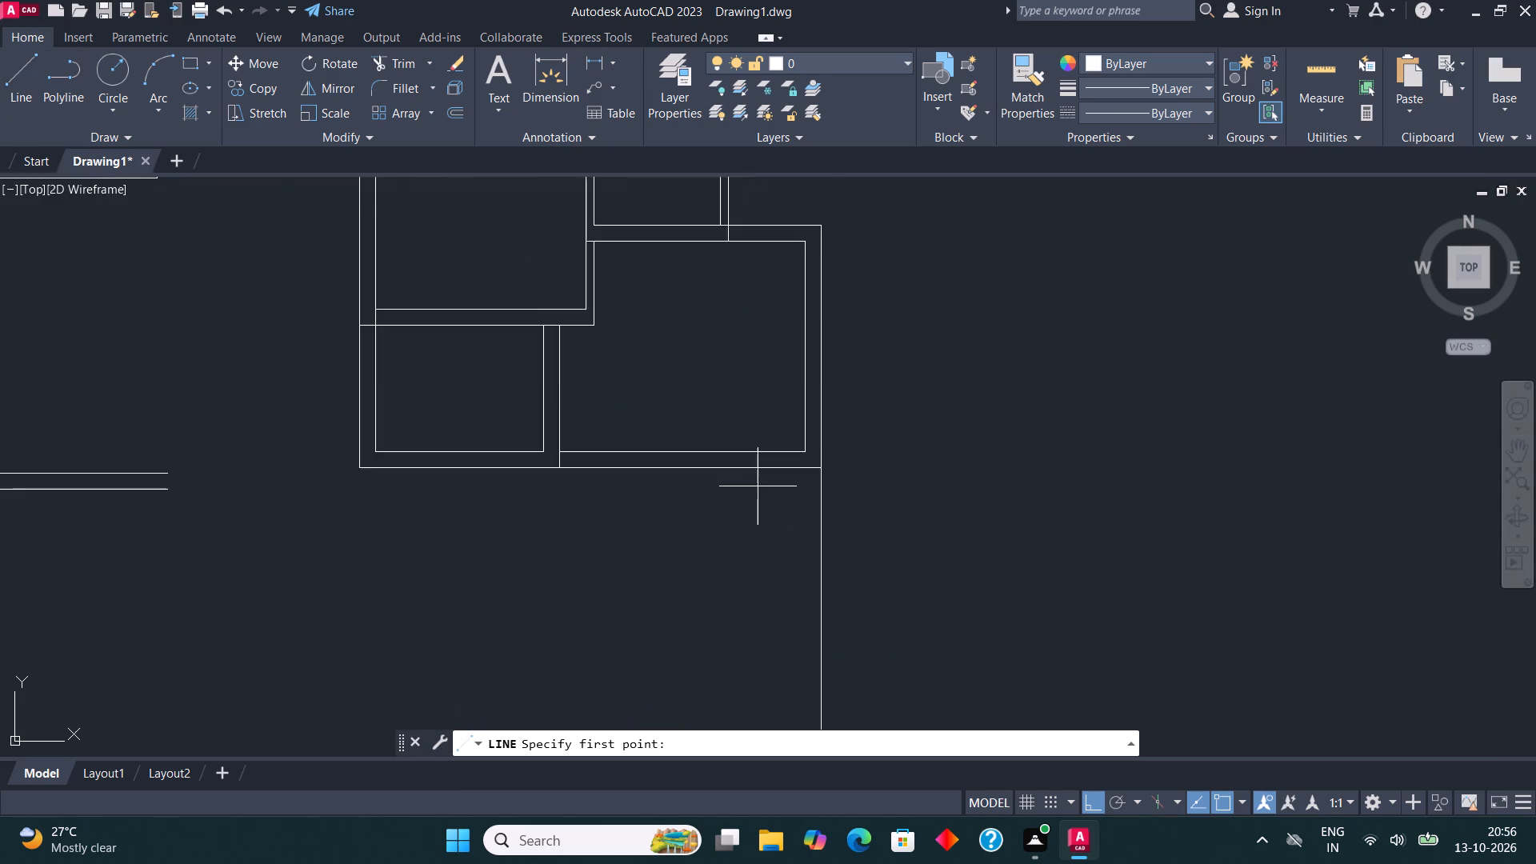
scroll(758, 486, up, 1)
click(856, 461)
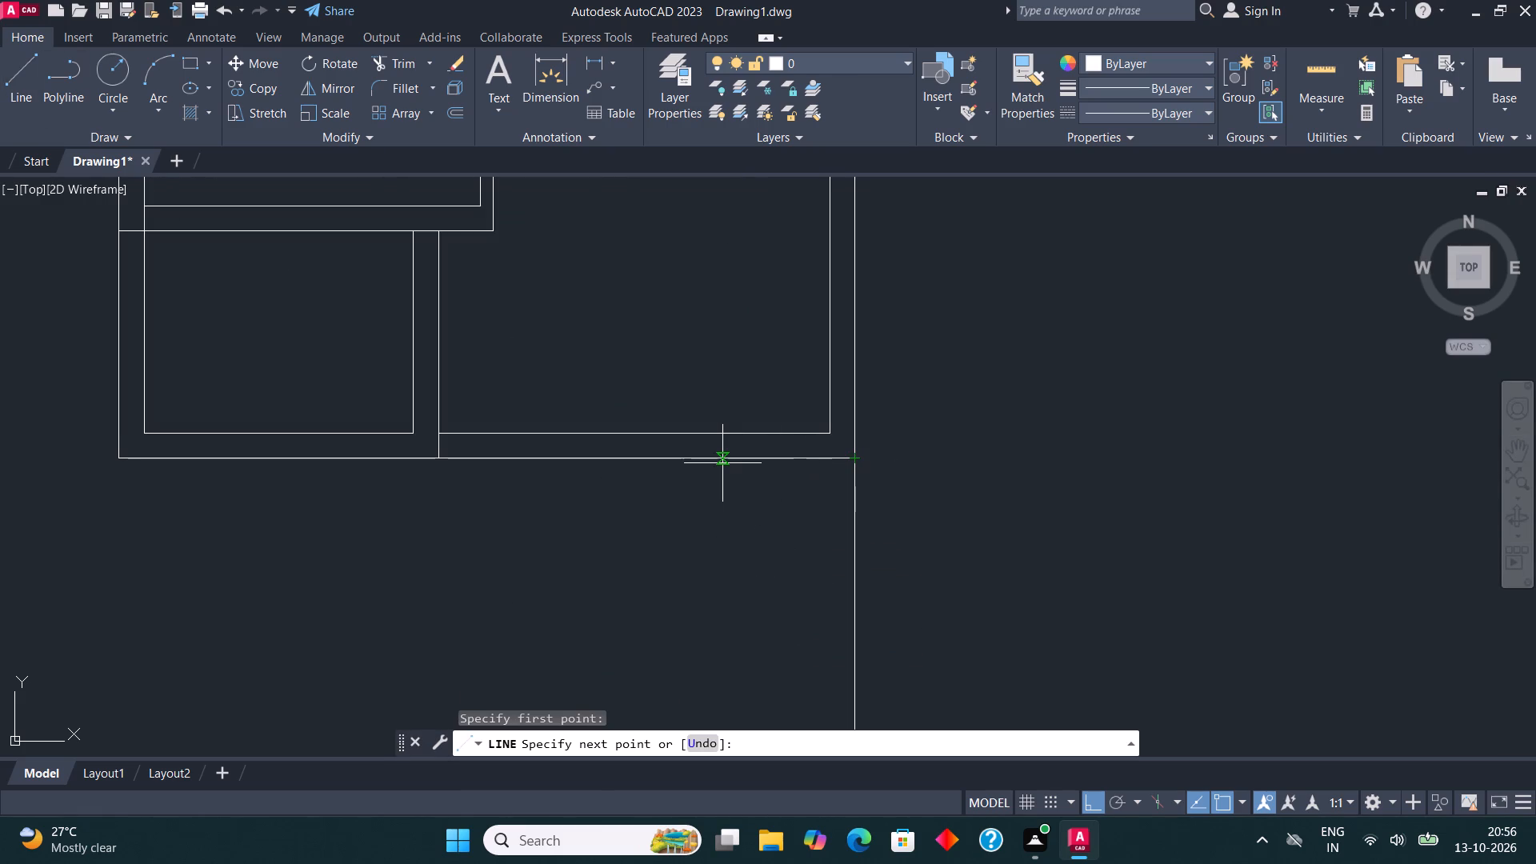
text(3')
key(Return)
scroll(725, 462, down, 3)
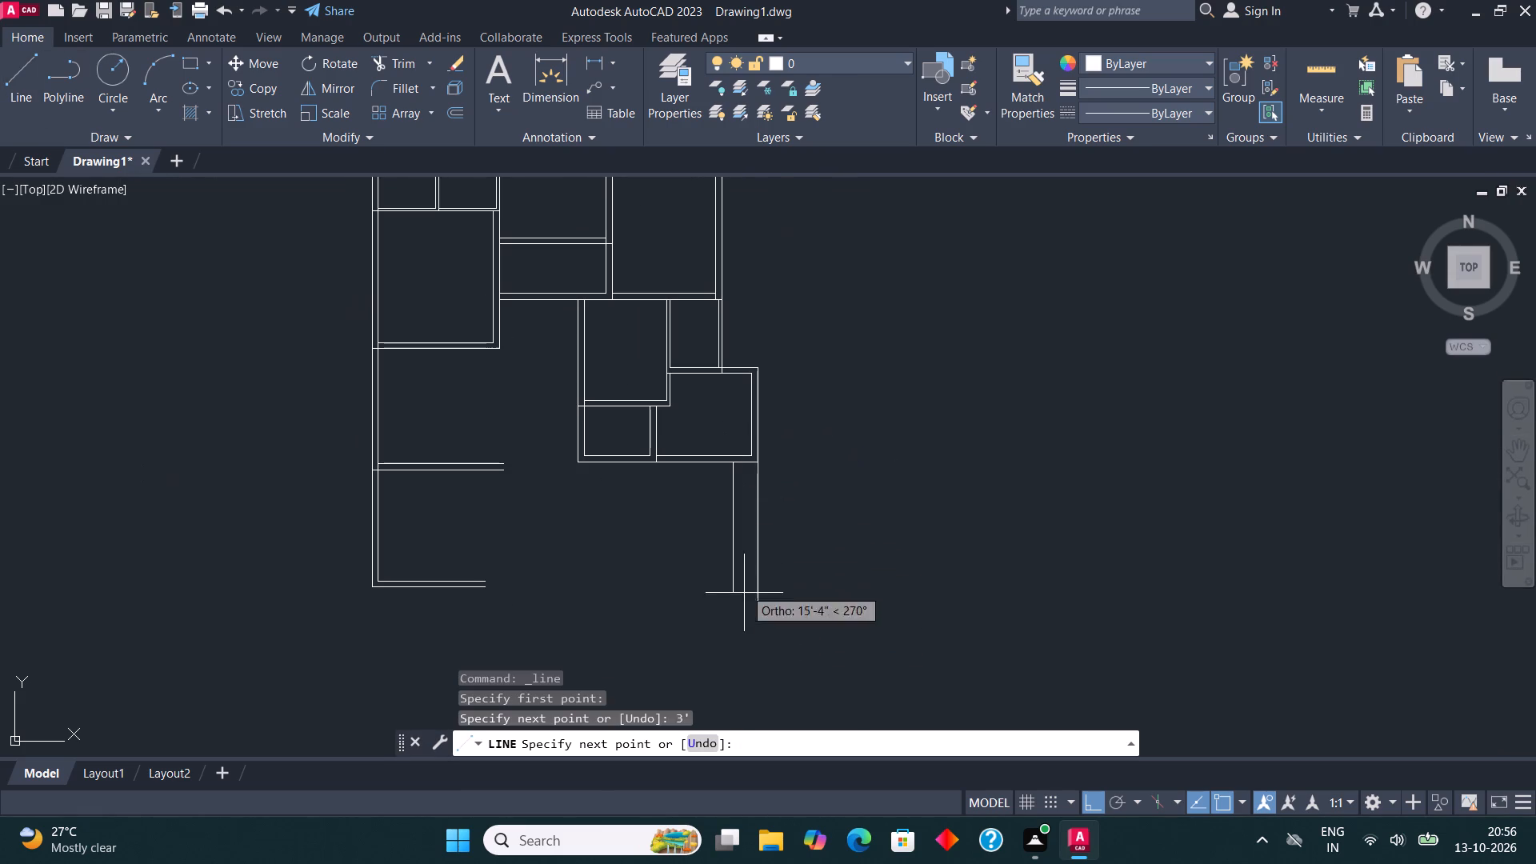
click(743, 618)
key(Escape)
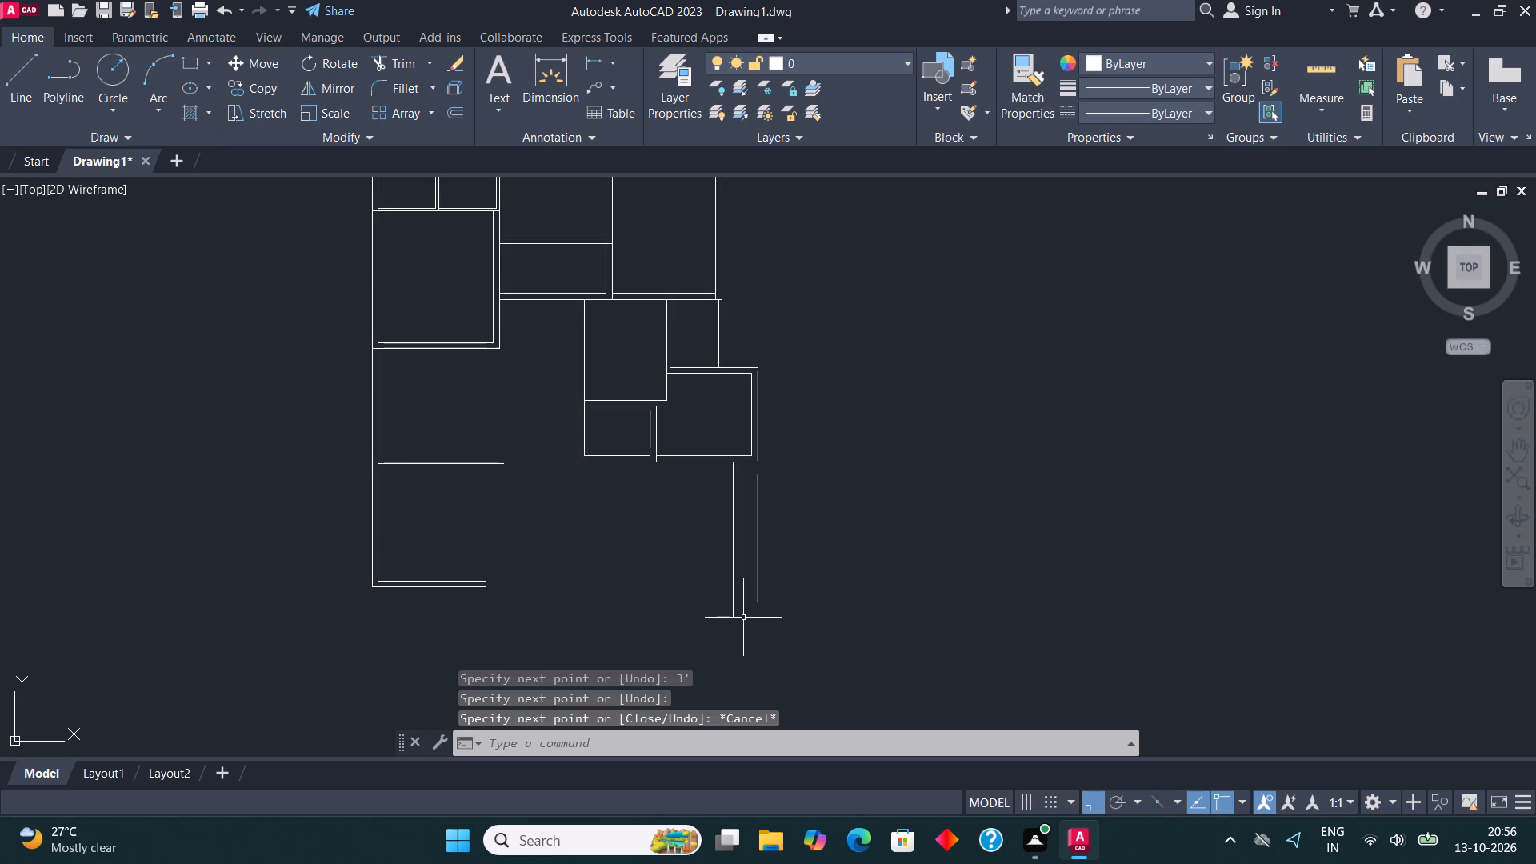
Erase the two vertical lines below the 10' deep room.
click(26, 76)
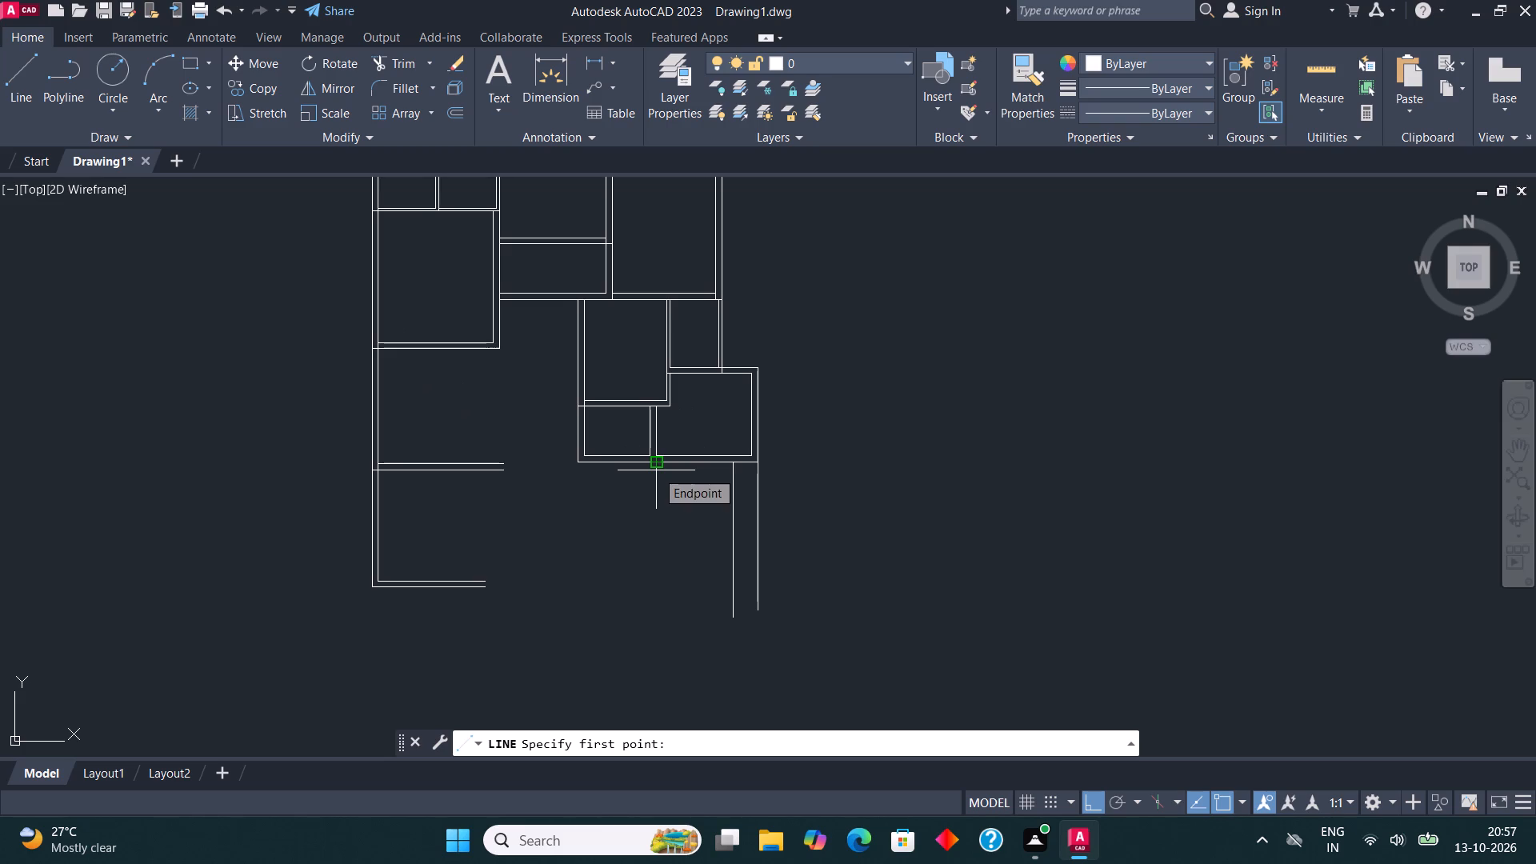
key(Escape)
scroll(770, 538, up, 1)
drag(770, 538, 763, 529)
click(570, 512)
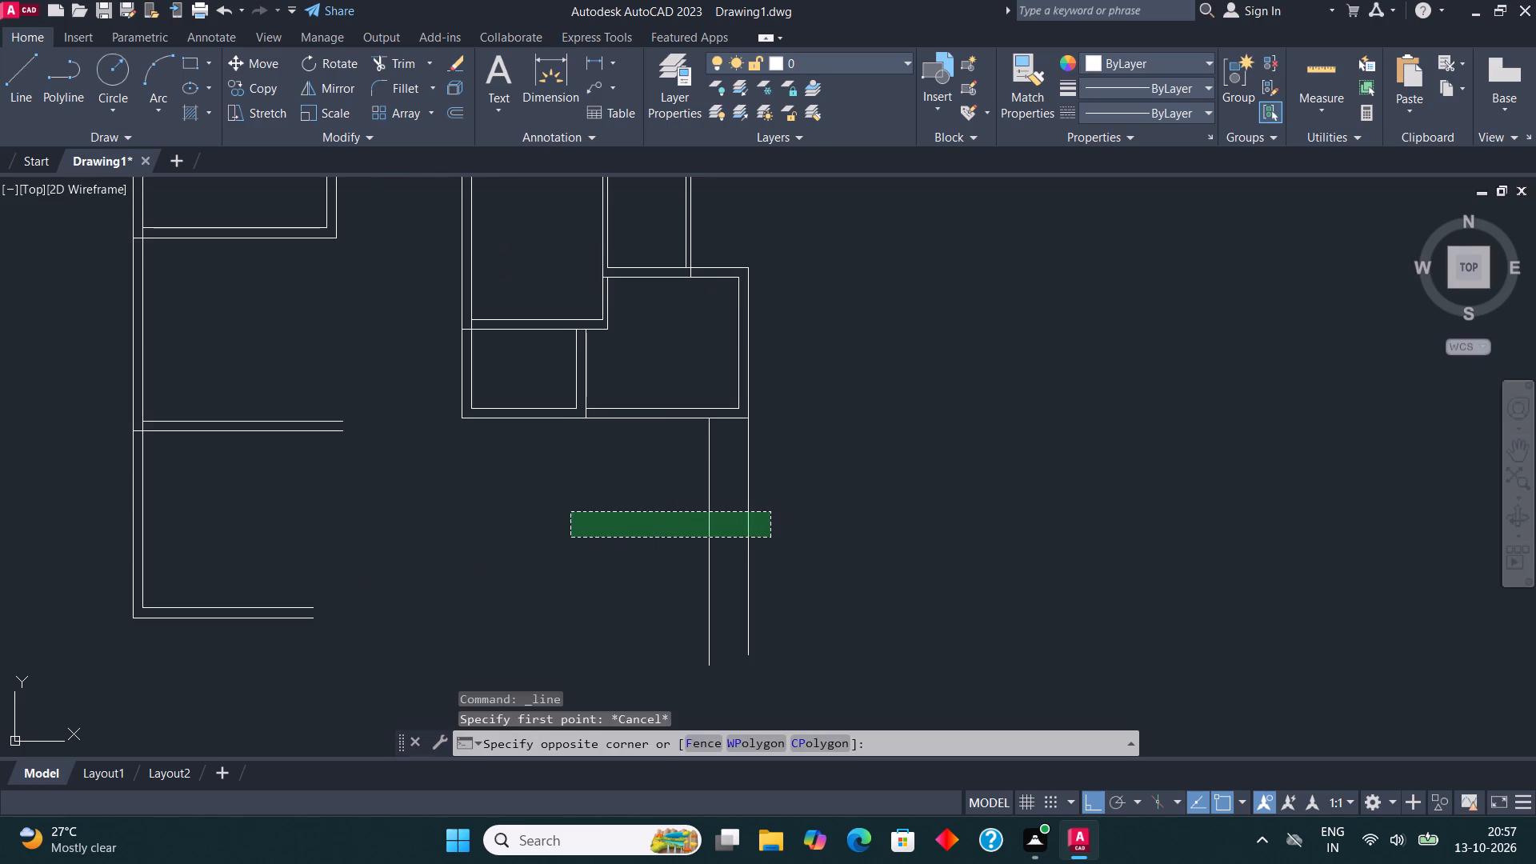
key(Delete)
Draw two wall lines down from the 10' deep room's outer and inner bottom-right corners, the outer one about 18' long.
click(25, 69)
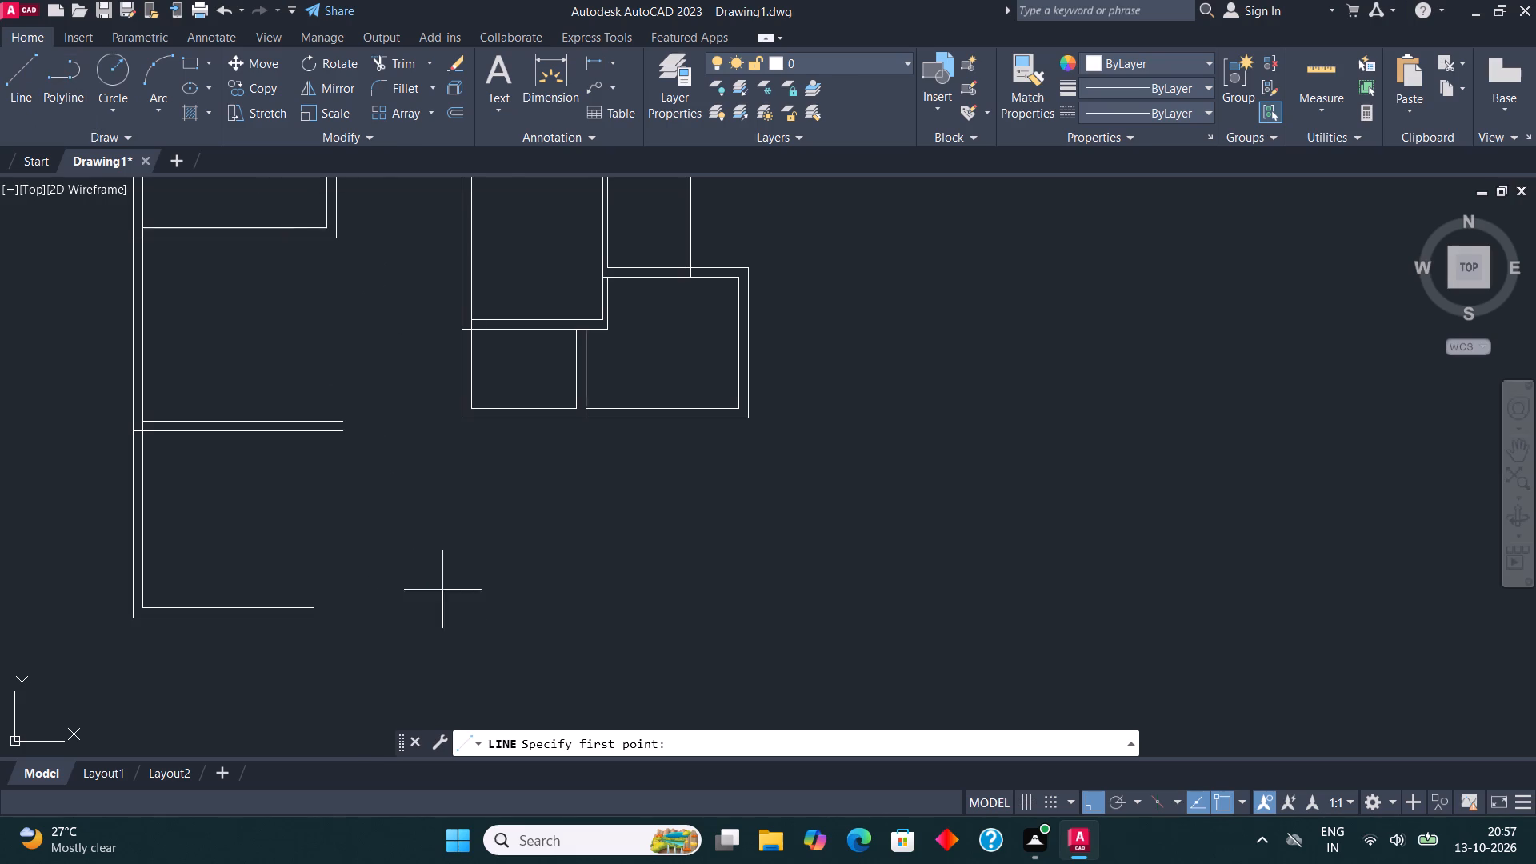
middle_drag(754, 370, 742, 392)
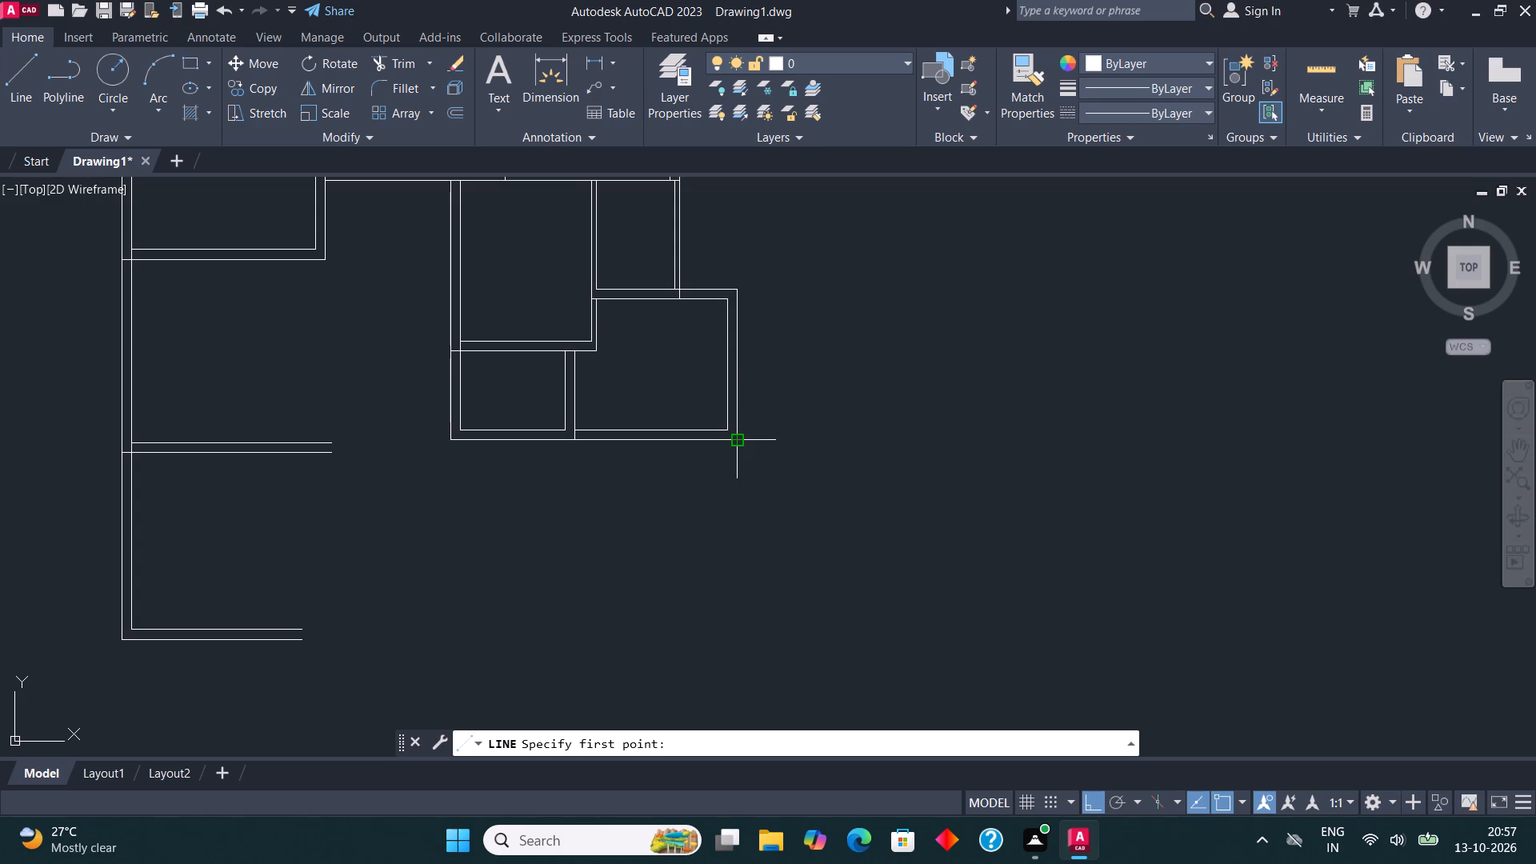
click(738, 433)
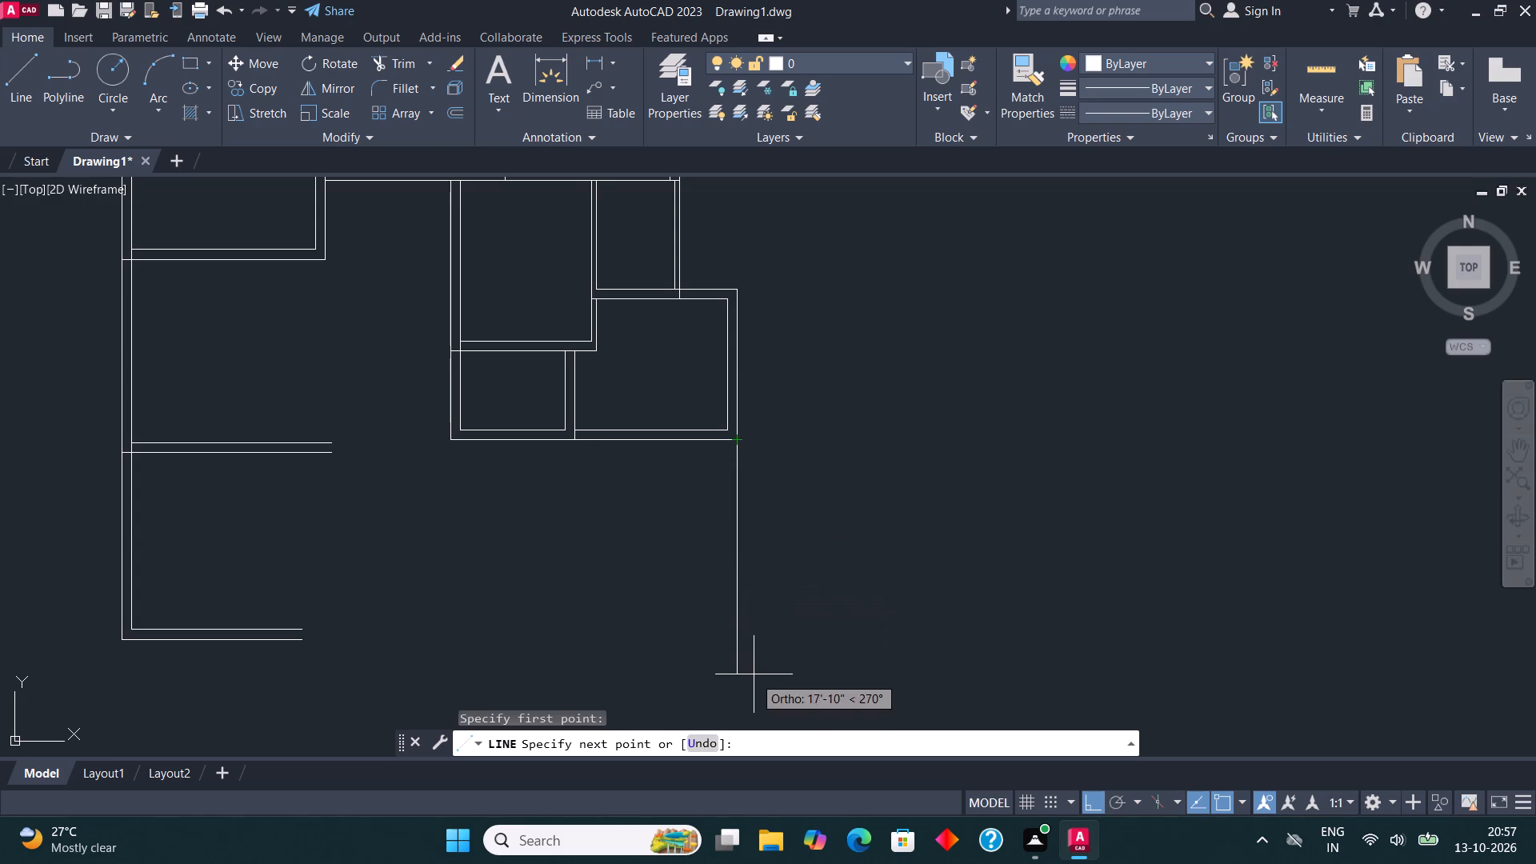
click(754, 676)
click(25, 75)
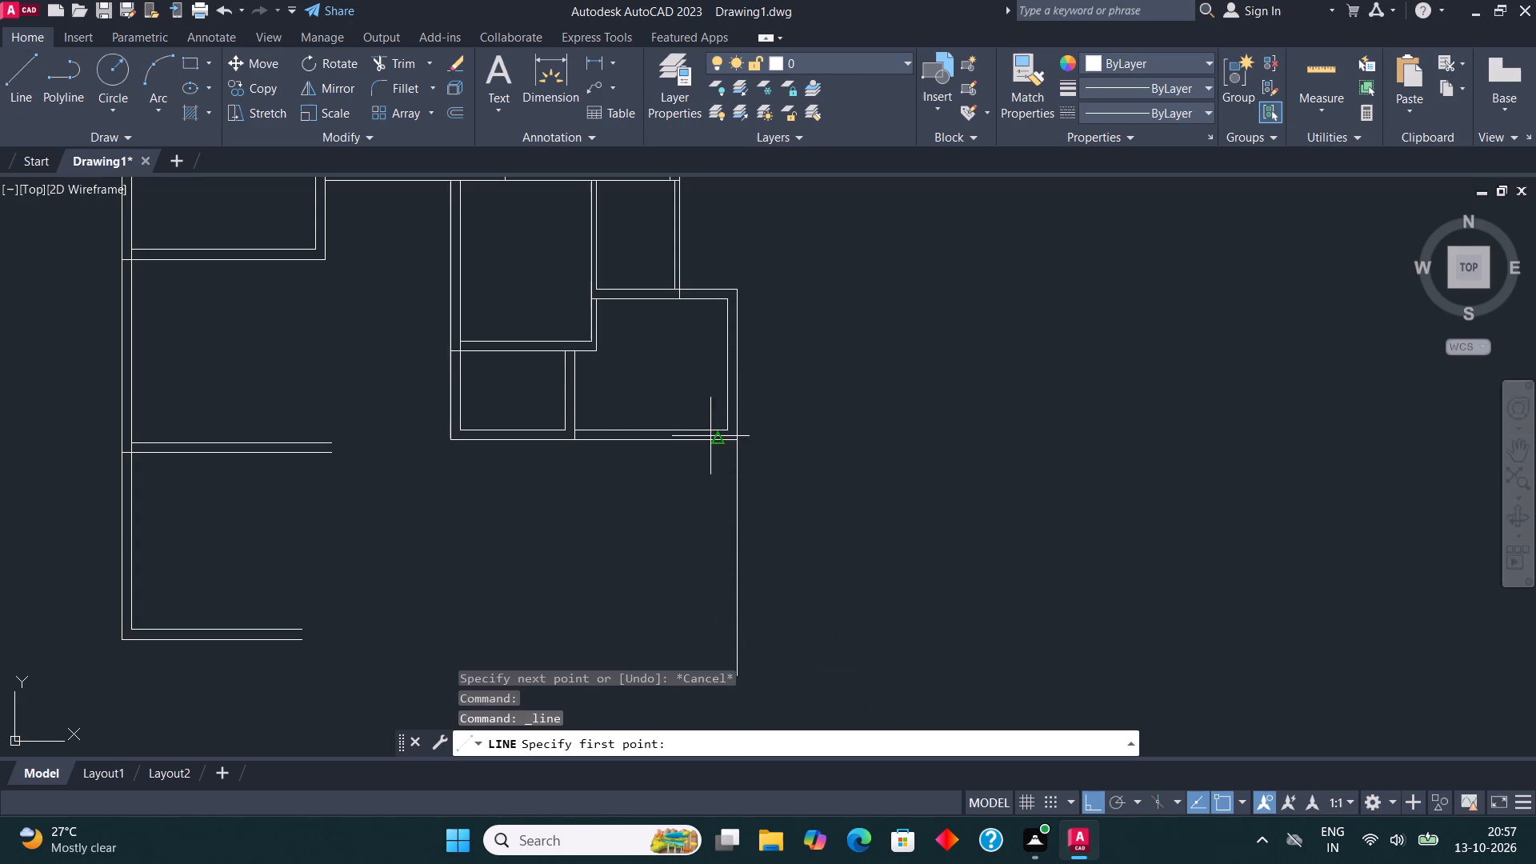
click(722, 426)
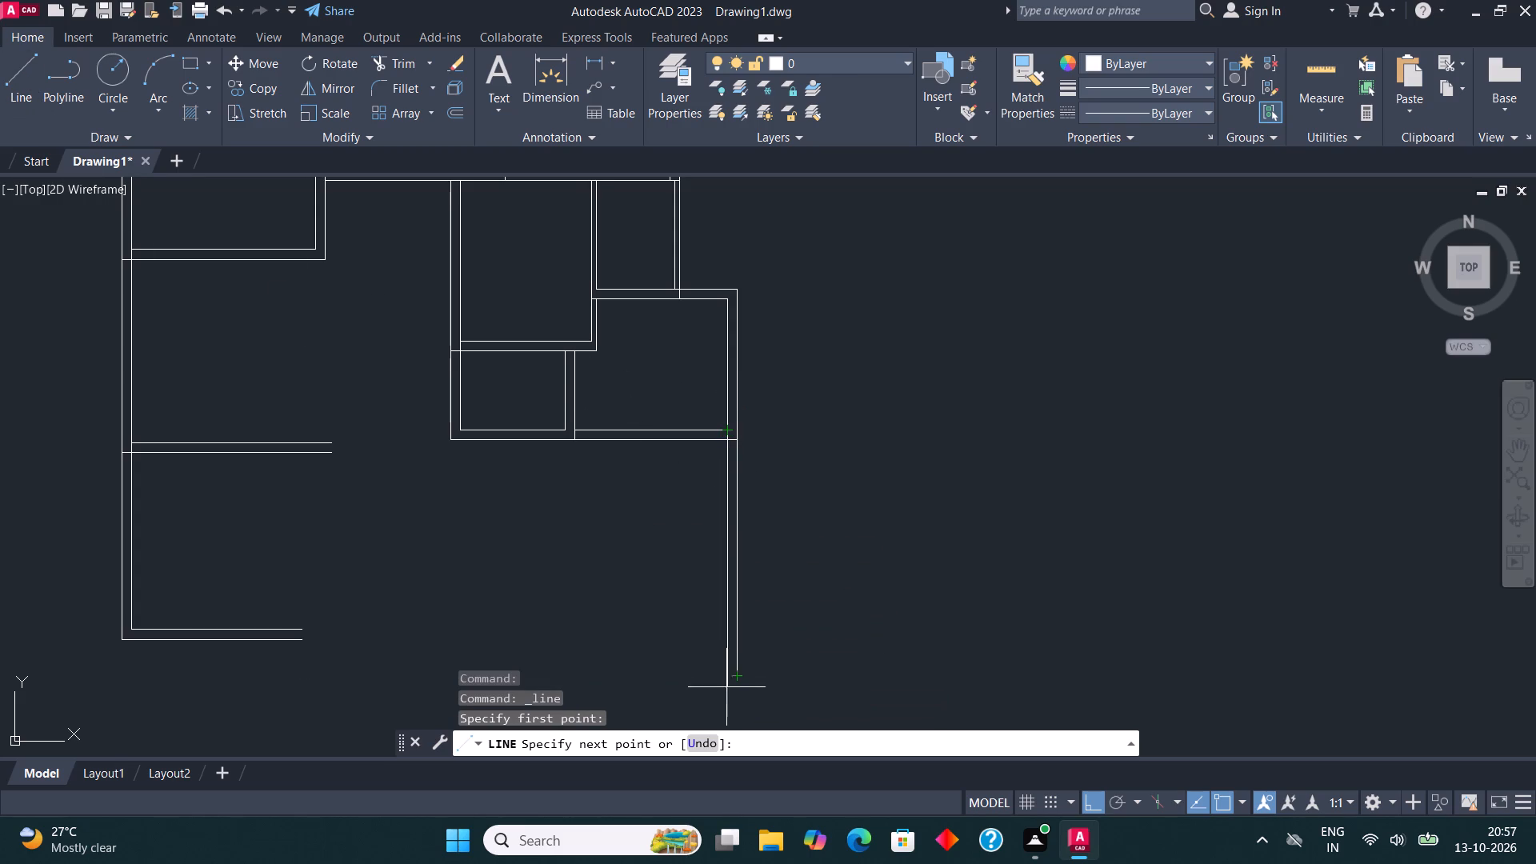
click(730, 692)
key(Escape)
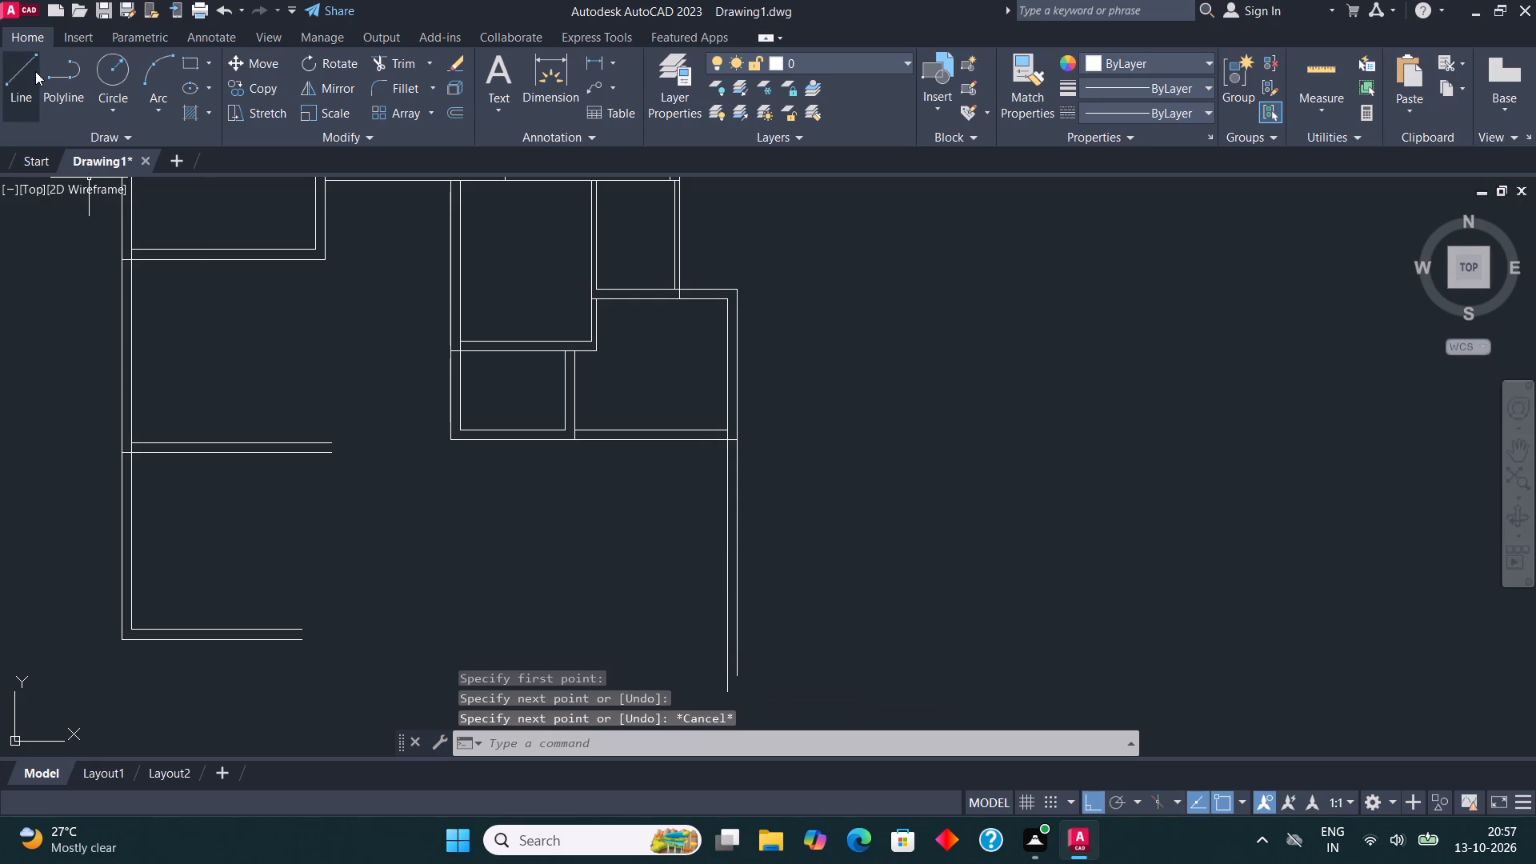
Draw a line 3' left from where the inner wall line crosses the 10' deep room's outer bottom line, continuing straight down.
click(32, 71)
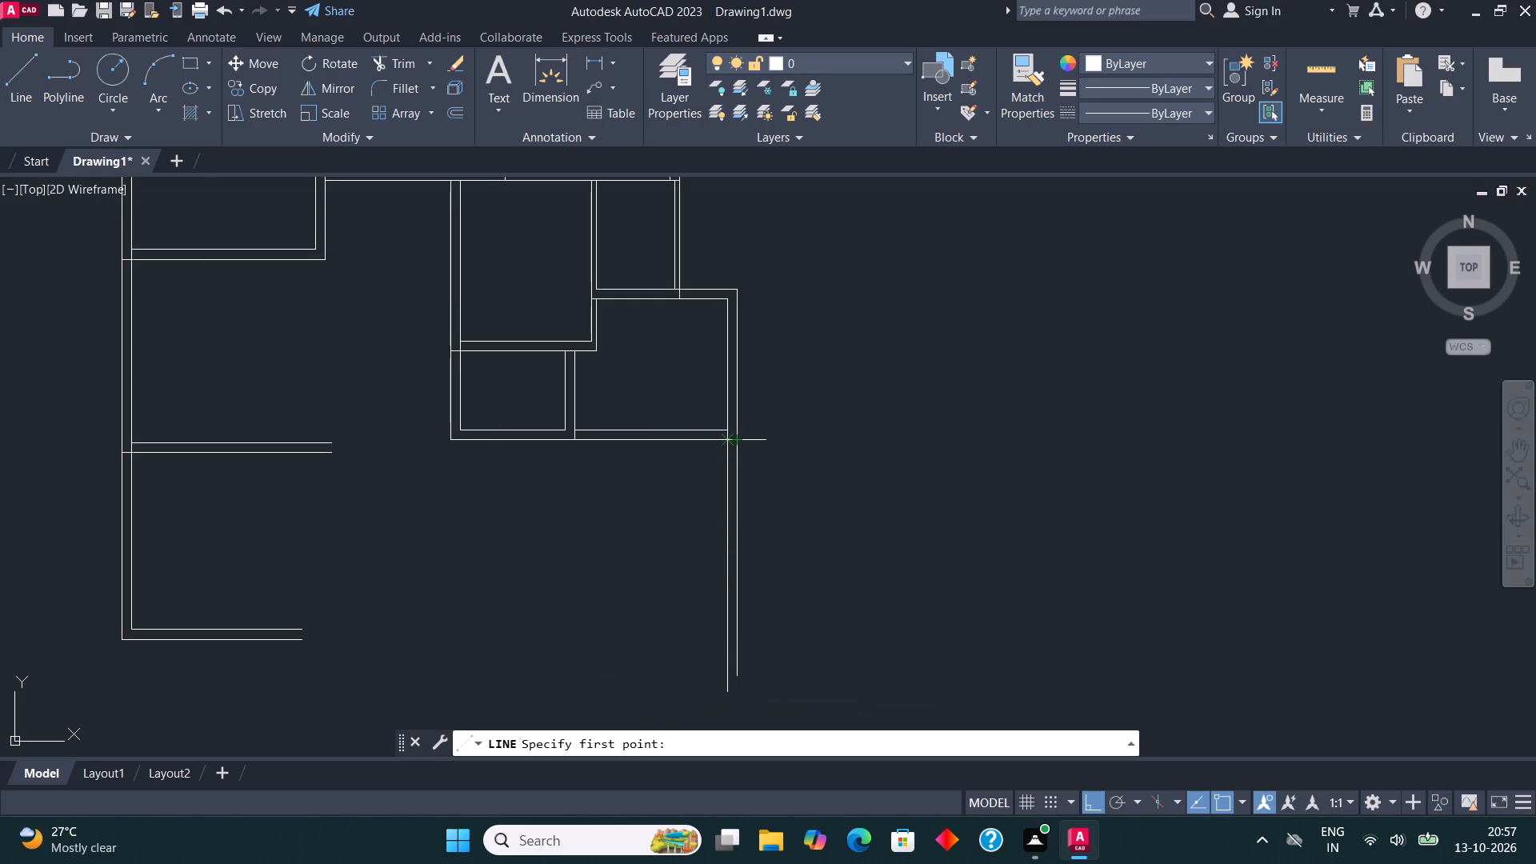
scroll(726, 441, up, 3)
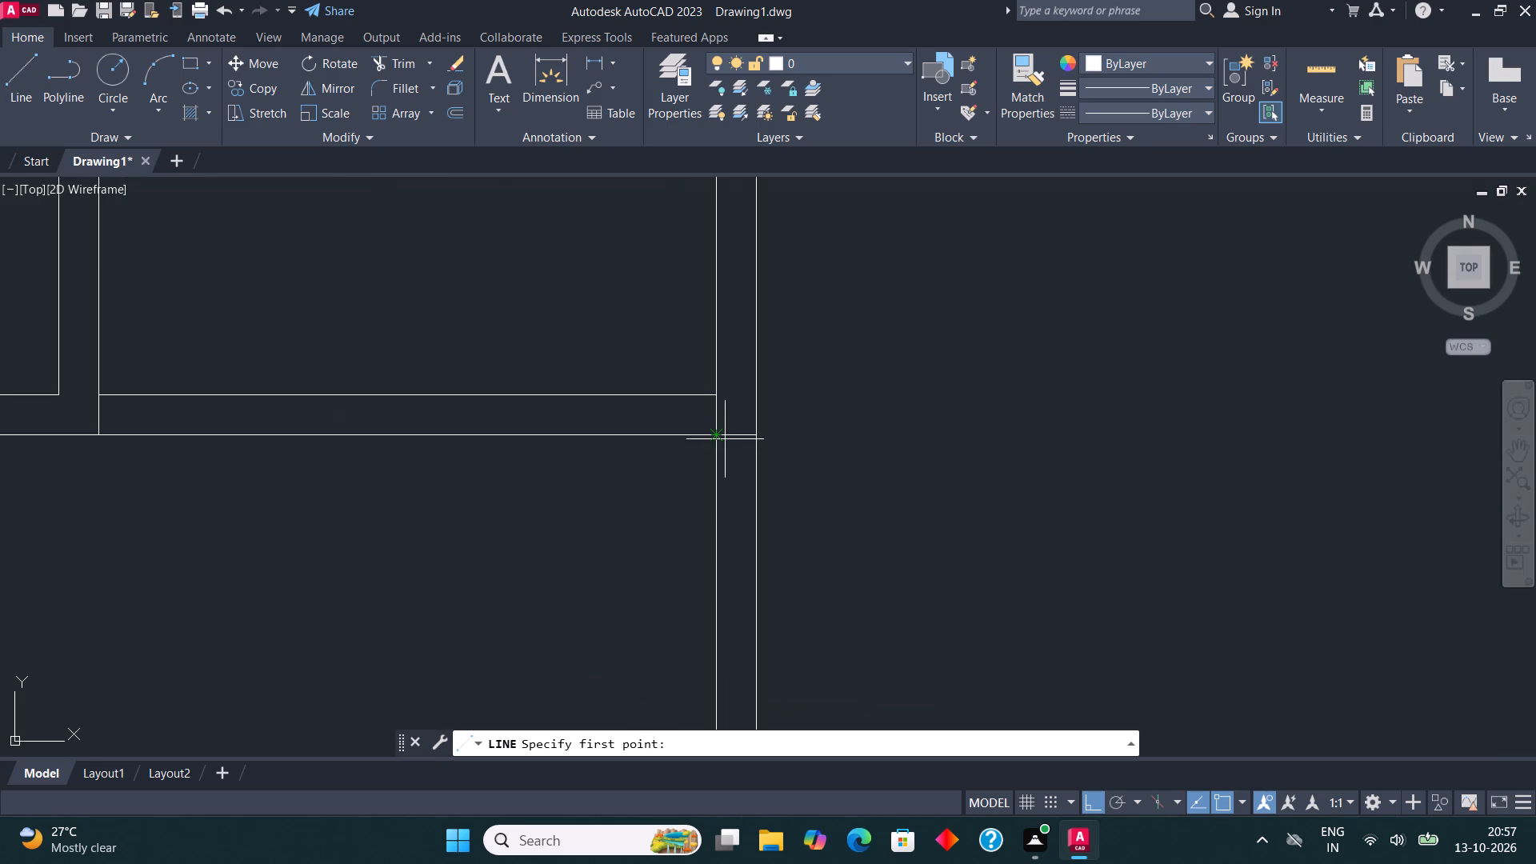
click(716, 436)
scroll(715, 436, down, 2)
text(3')
key(Return)
scroll(614, 446, down, 1)
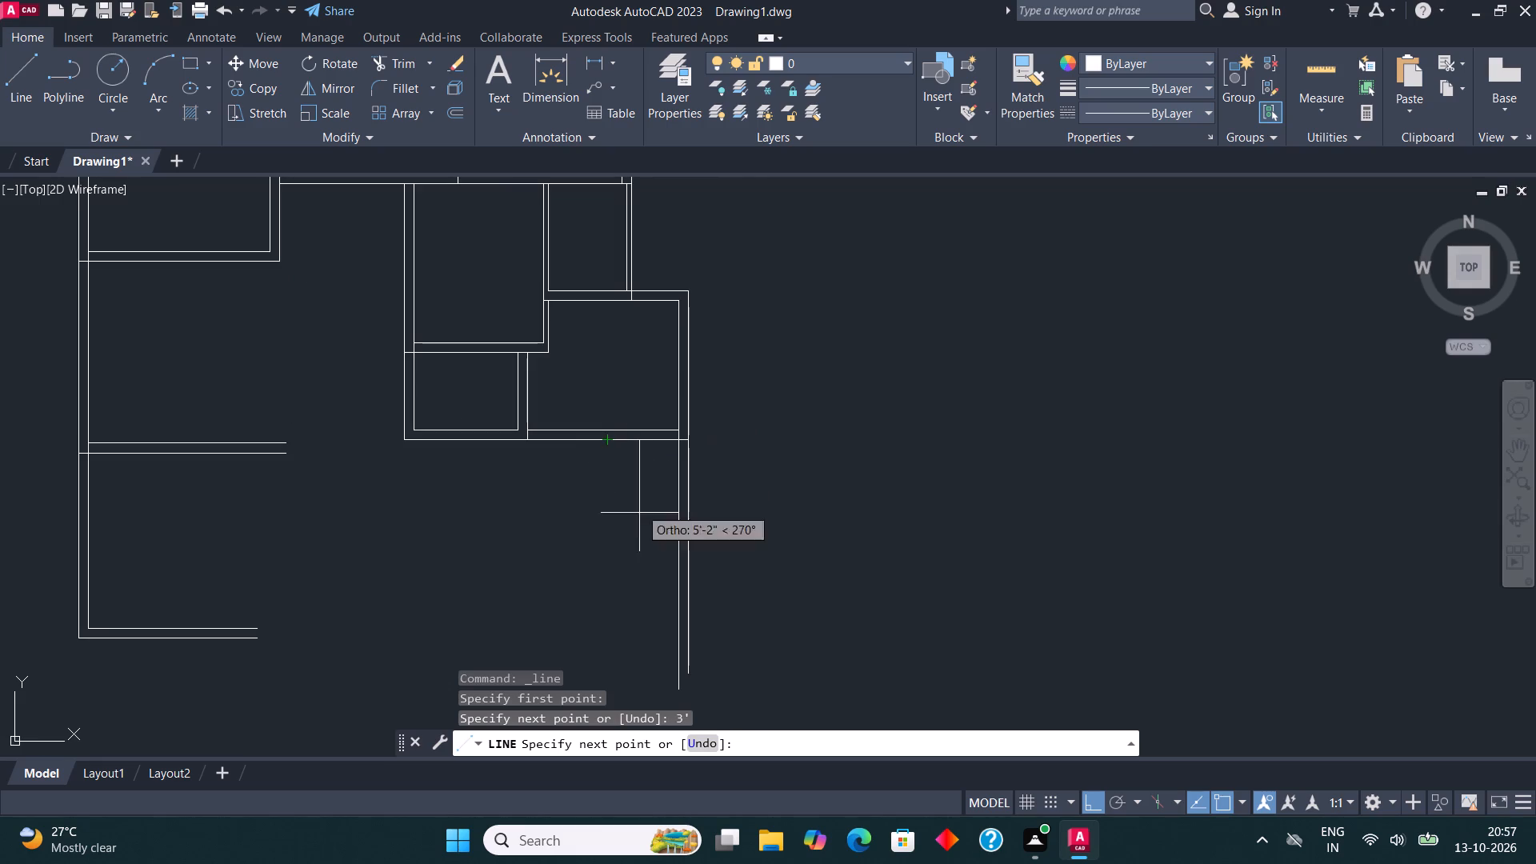
click(650, 652)
key(Escape)
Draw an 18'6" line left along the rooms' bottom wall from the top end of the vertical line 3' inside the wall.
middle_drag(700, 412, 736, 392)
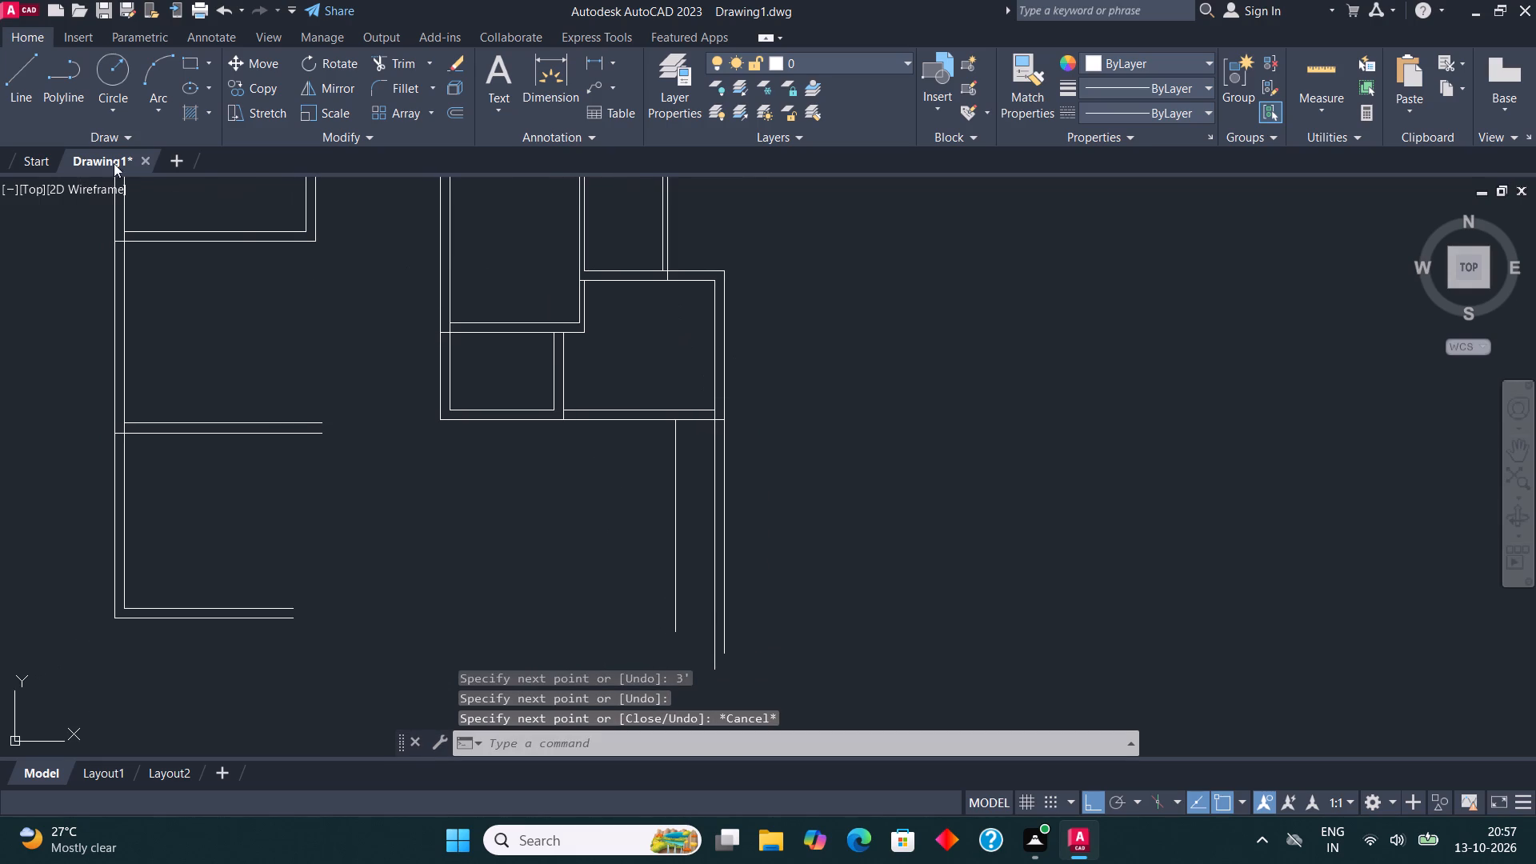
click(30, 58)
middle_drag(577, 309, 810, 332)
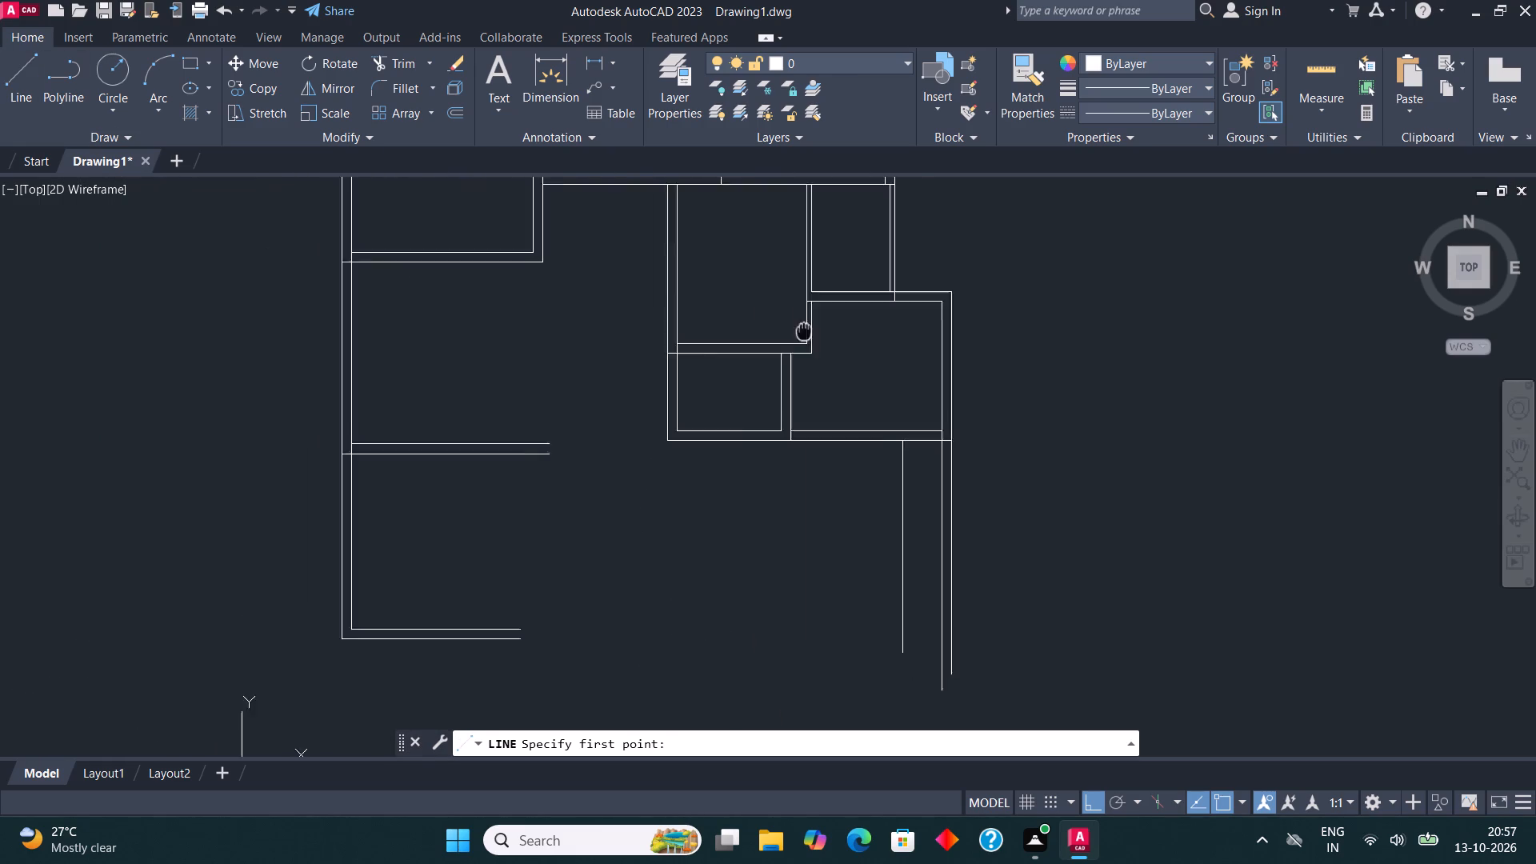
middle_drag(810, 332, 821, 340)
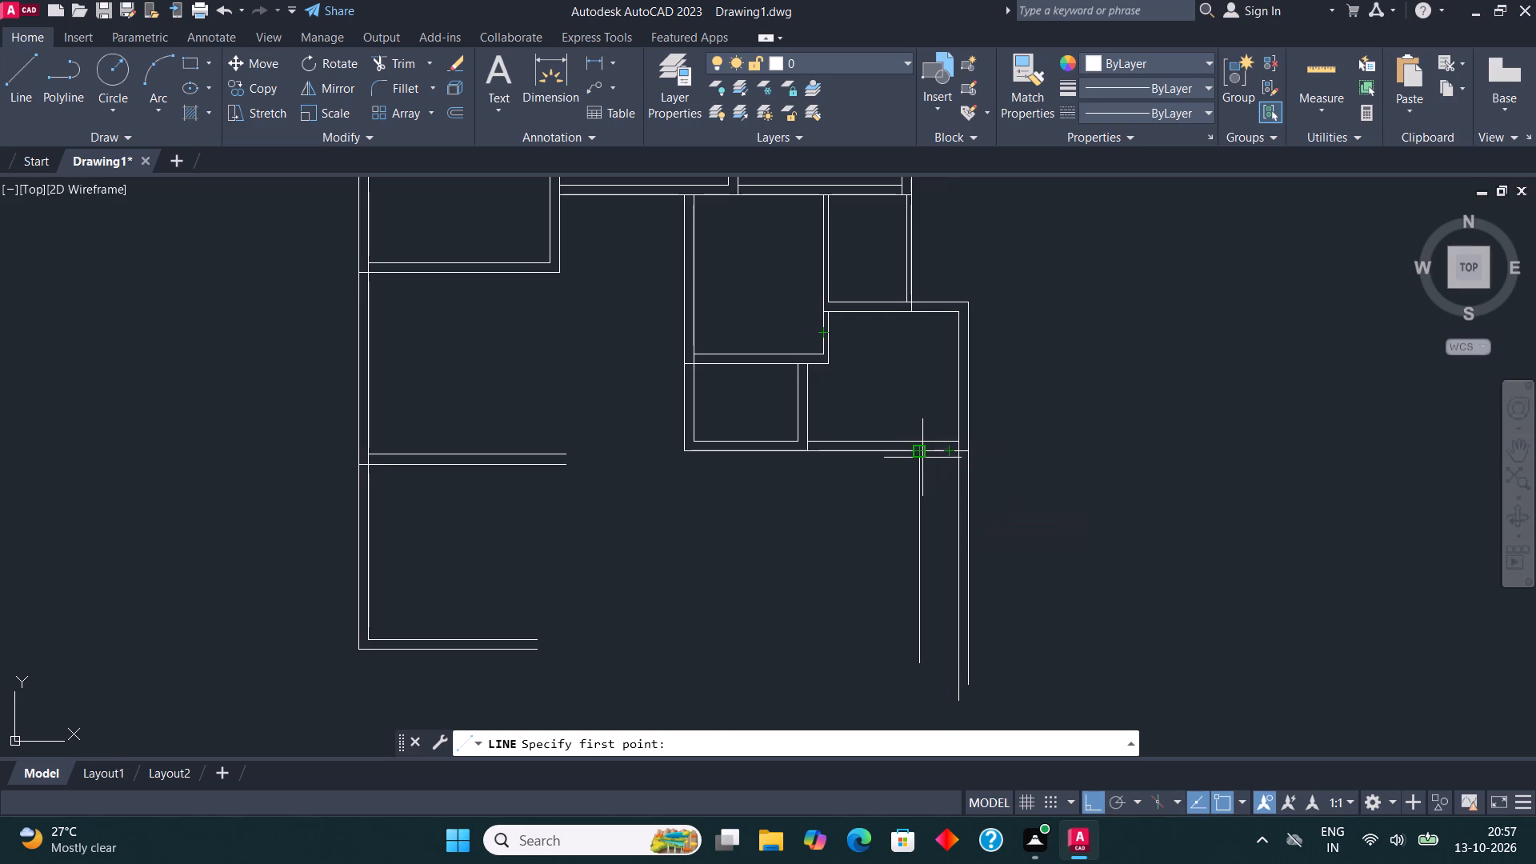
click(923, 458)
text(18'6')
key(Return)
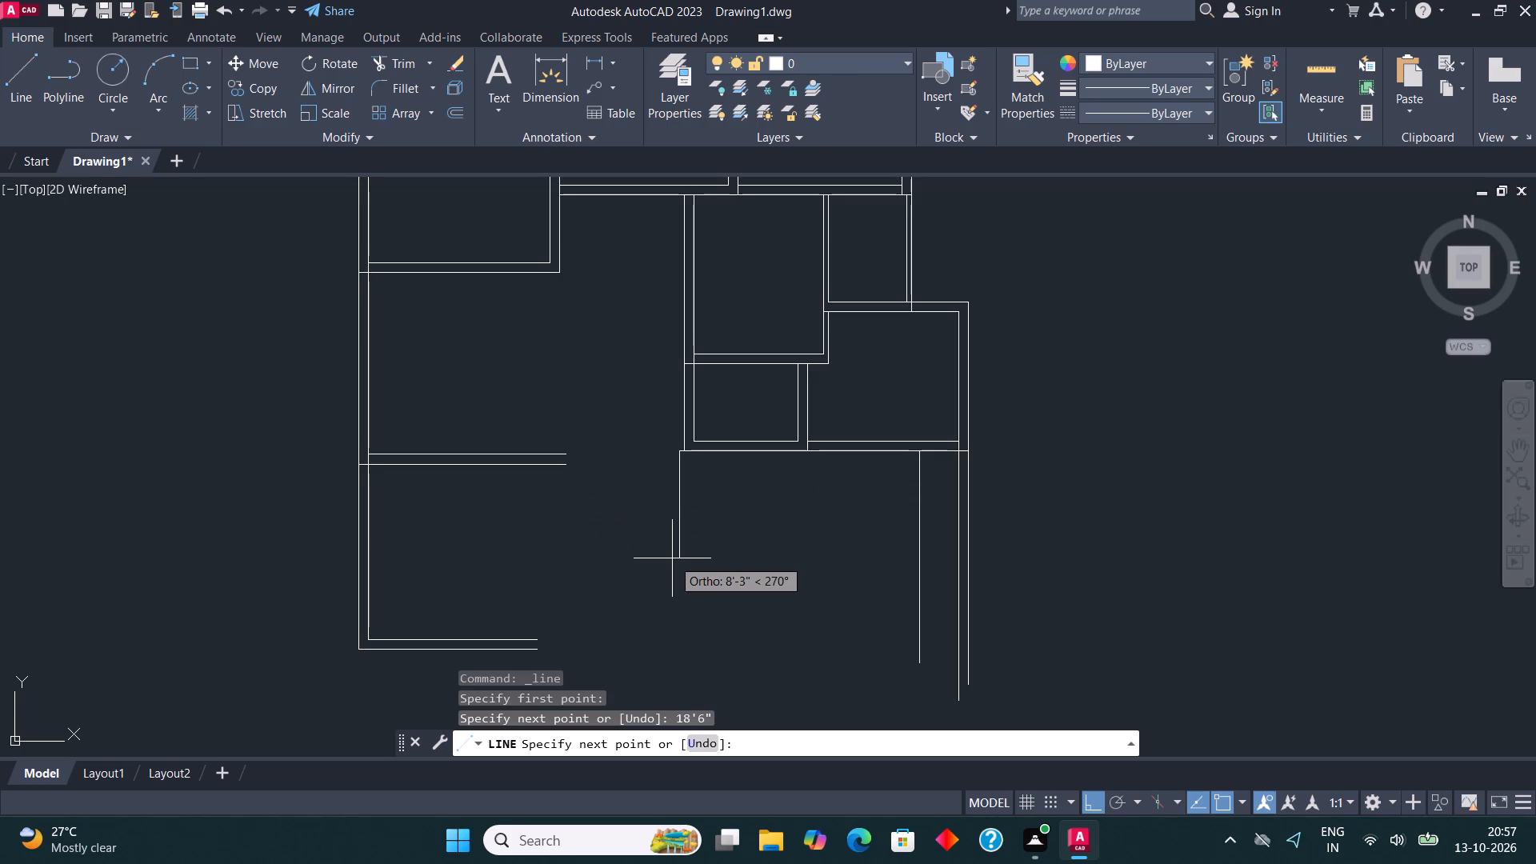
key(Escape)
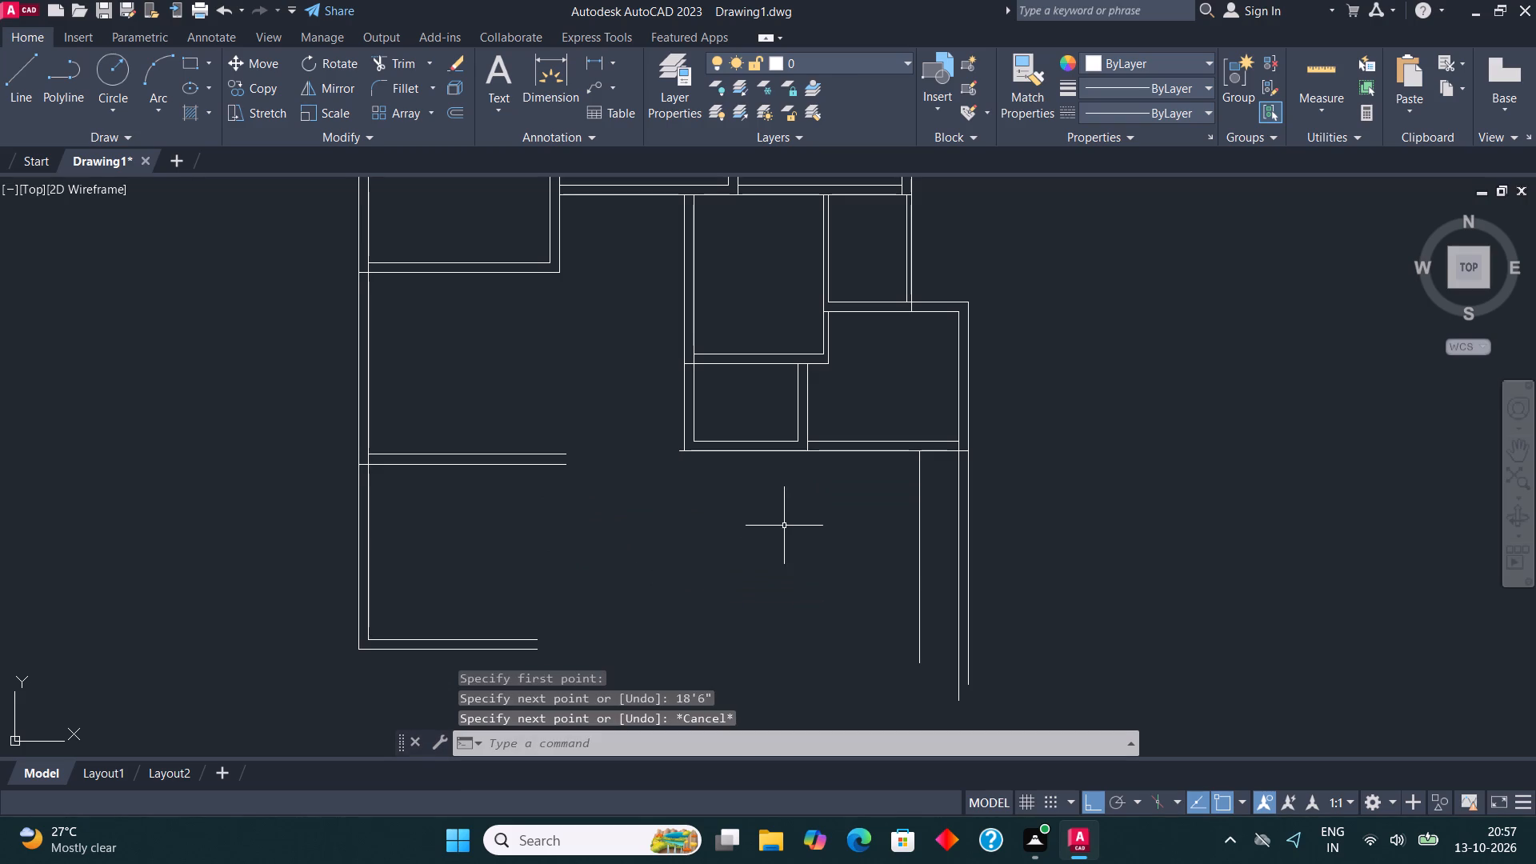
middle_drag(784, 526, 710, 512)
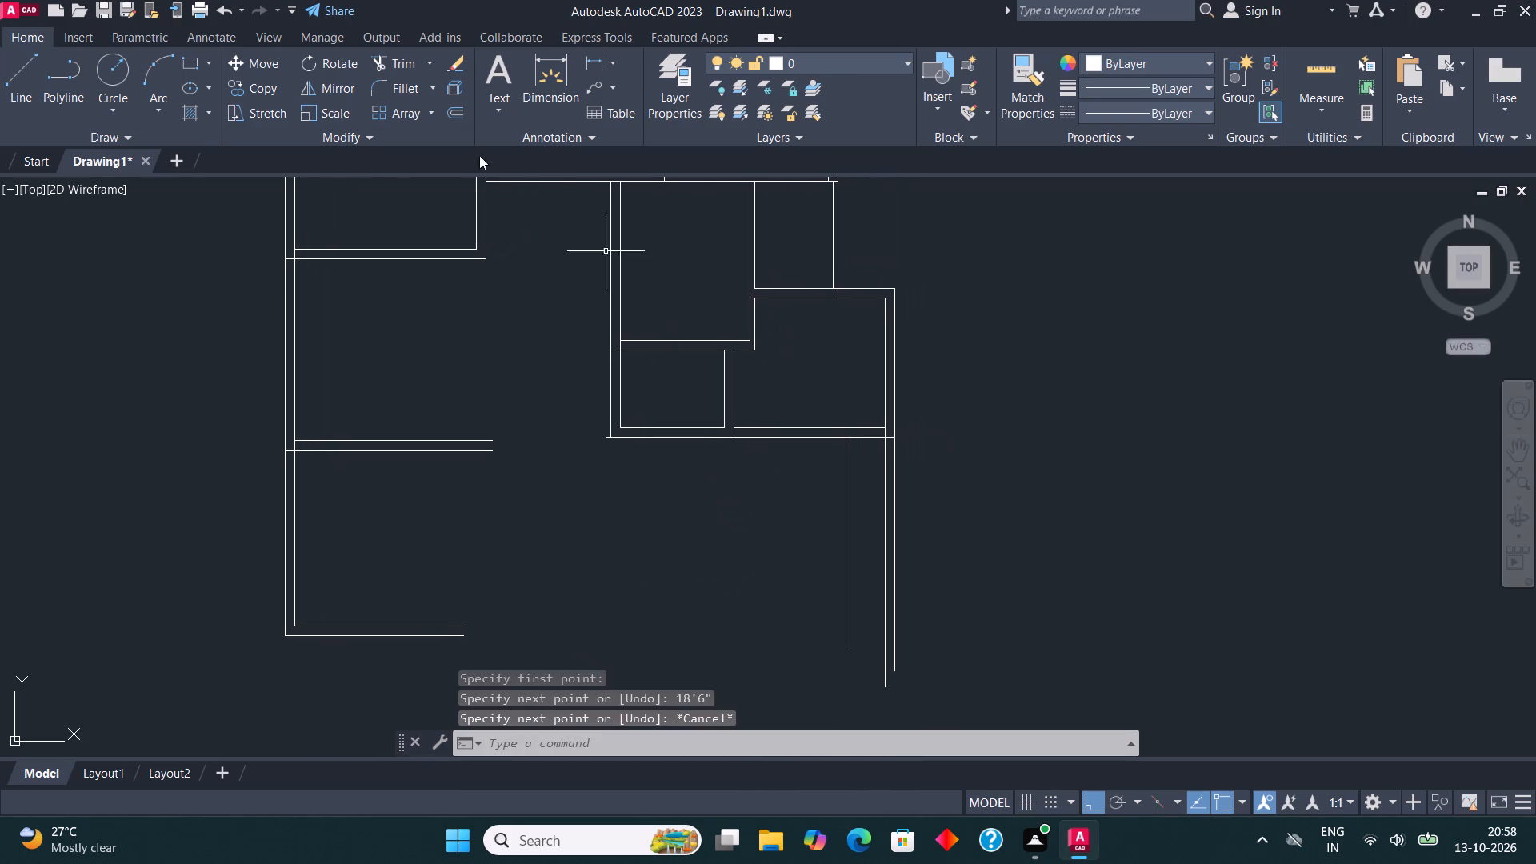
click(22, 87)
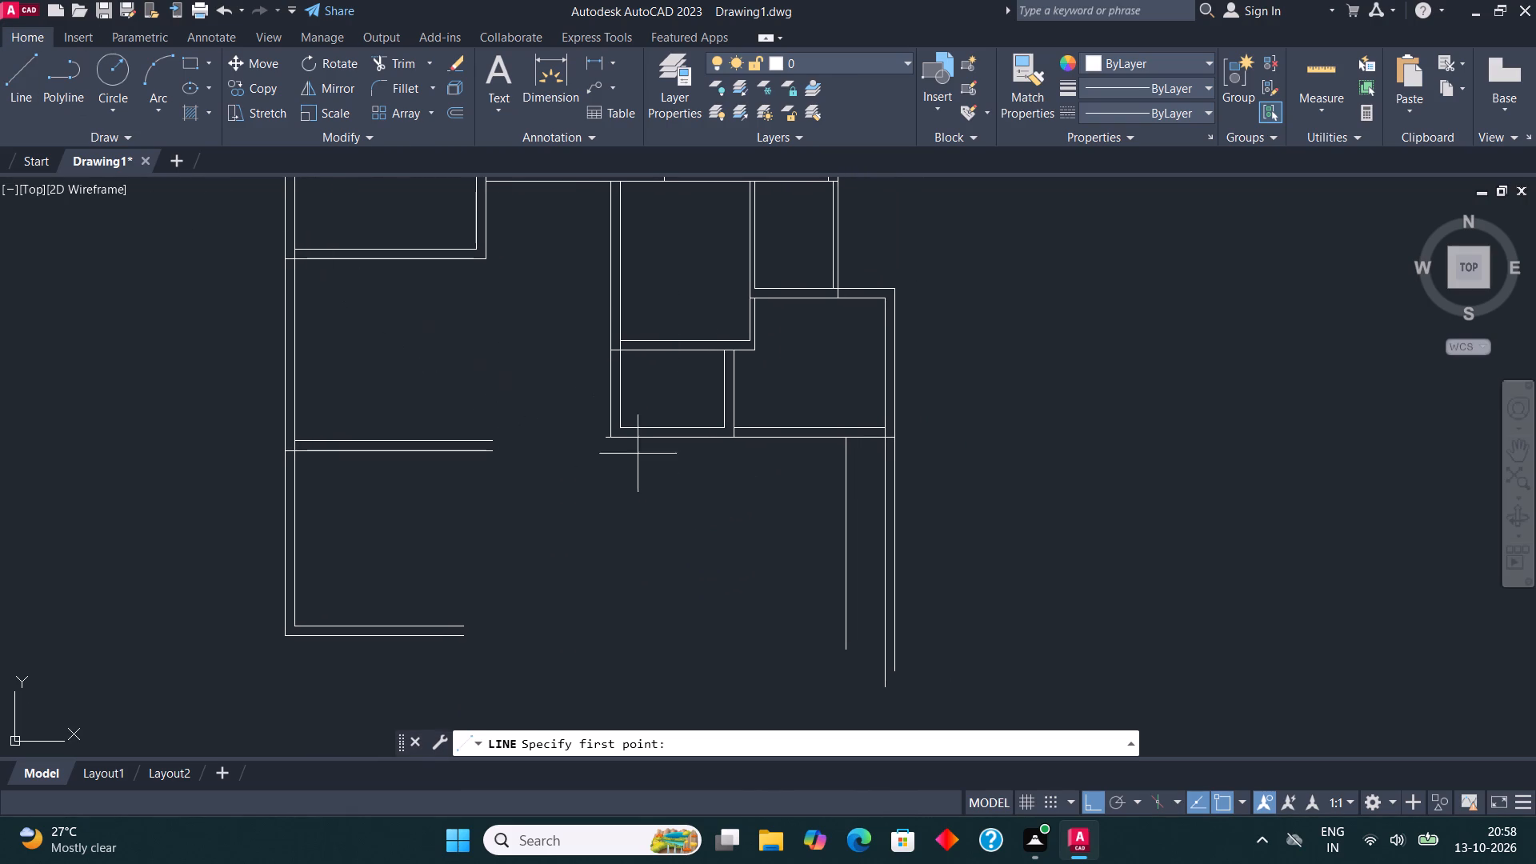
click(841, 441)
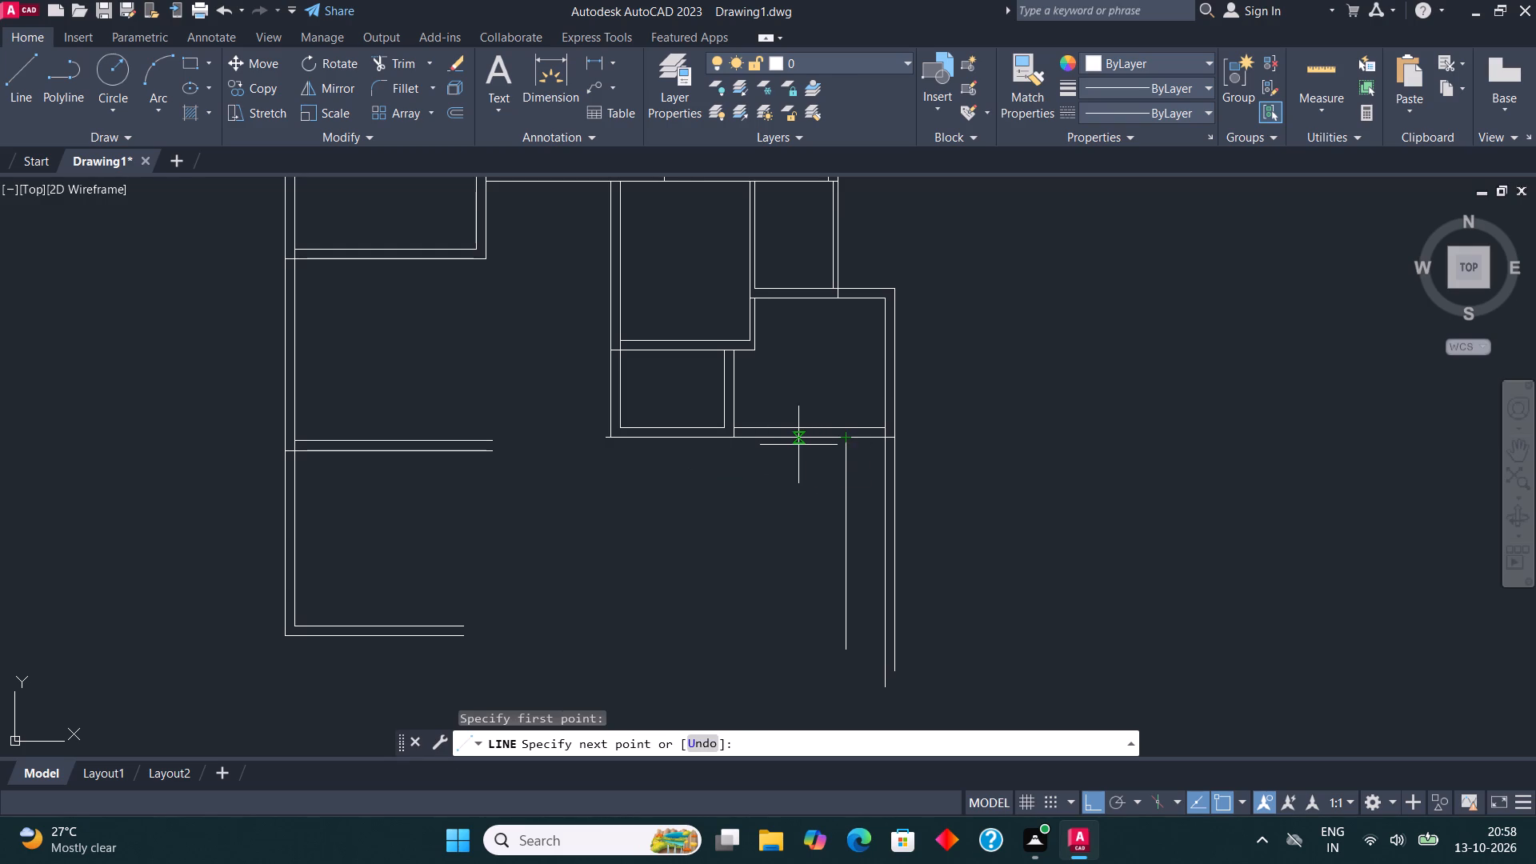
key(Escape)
Offset the vertical line that stands 3' inside the right wall 9" to the left.
click(843, 491)
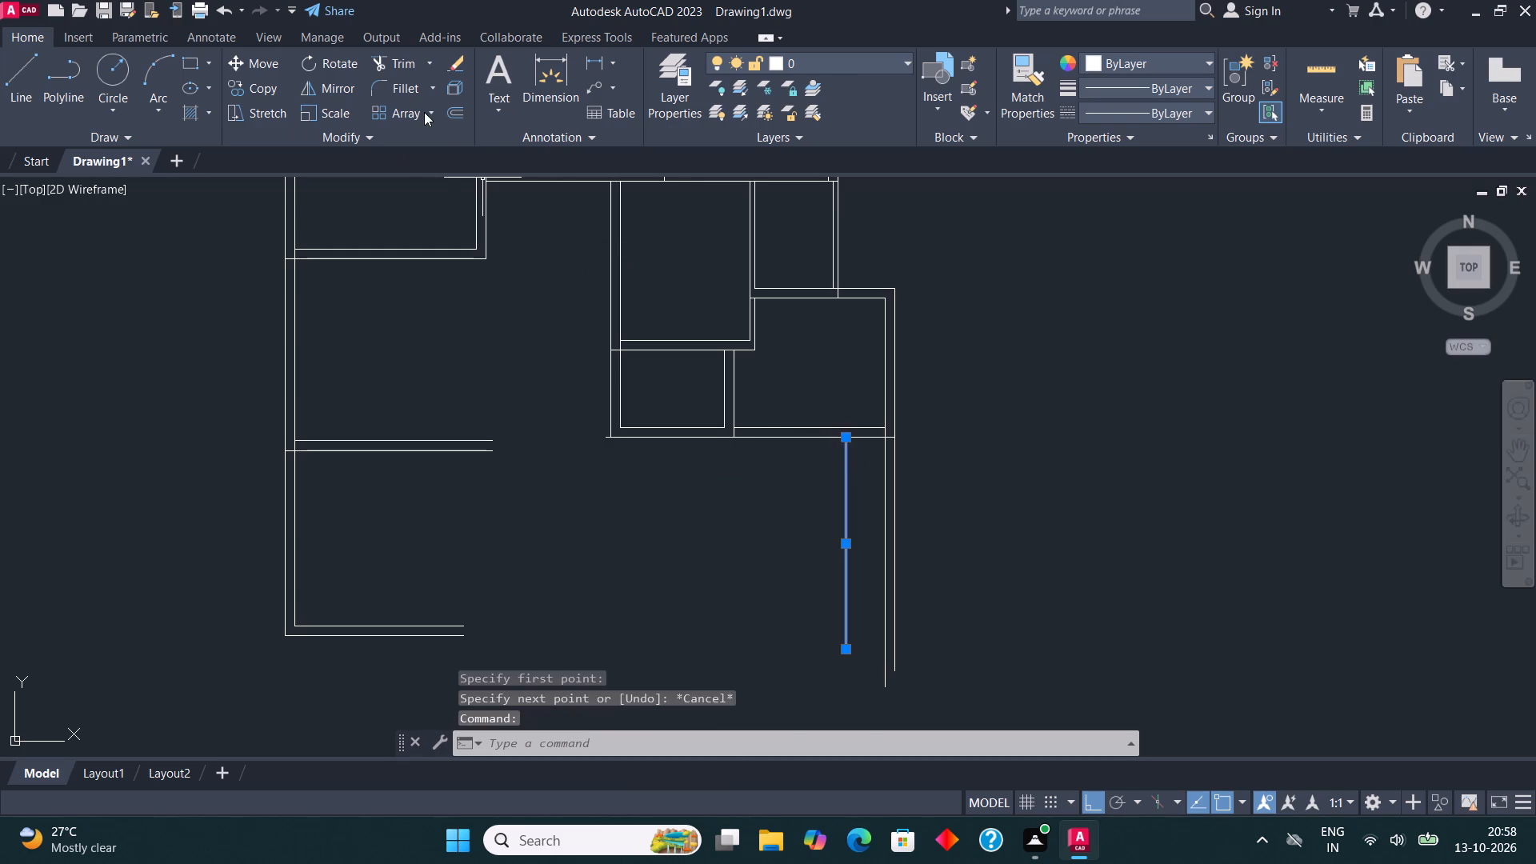
click(458, 118)
click(846, 541)
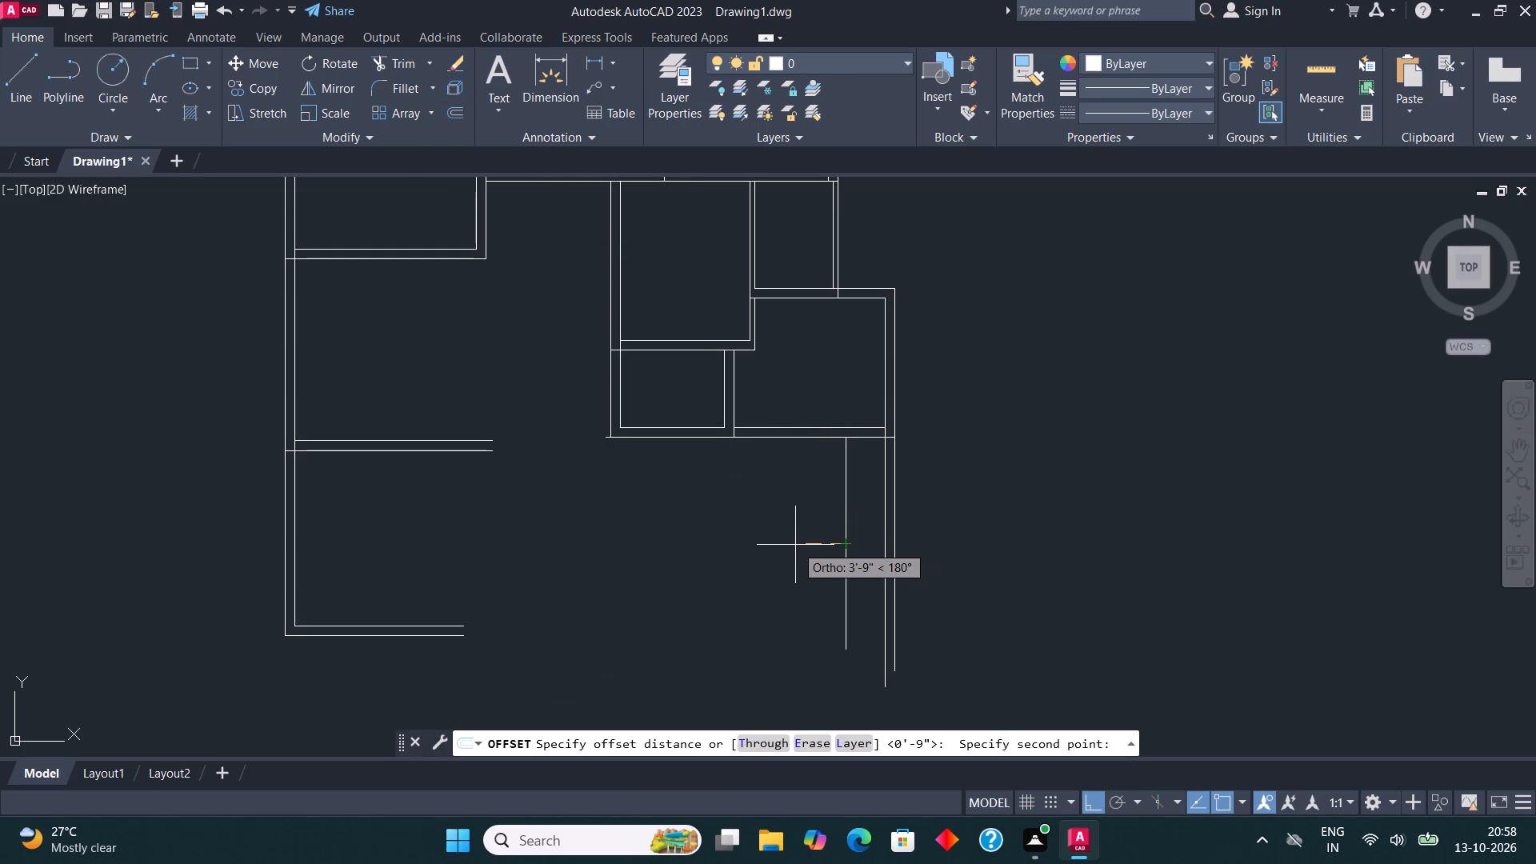
text(9")
key(Return)
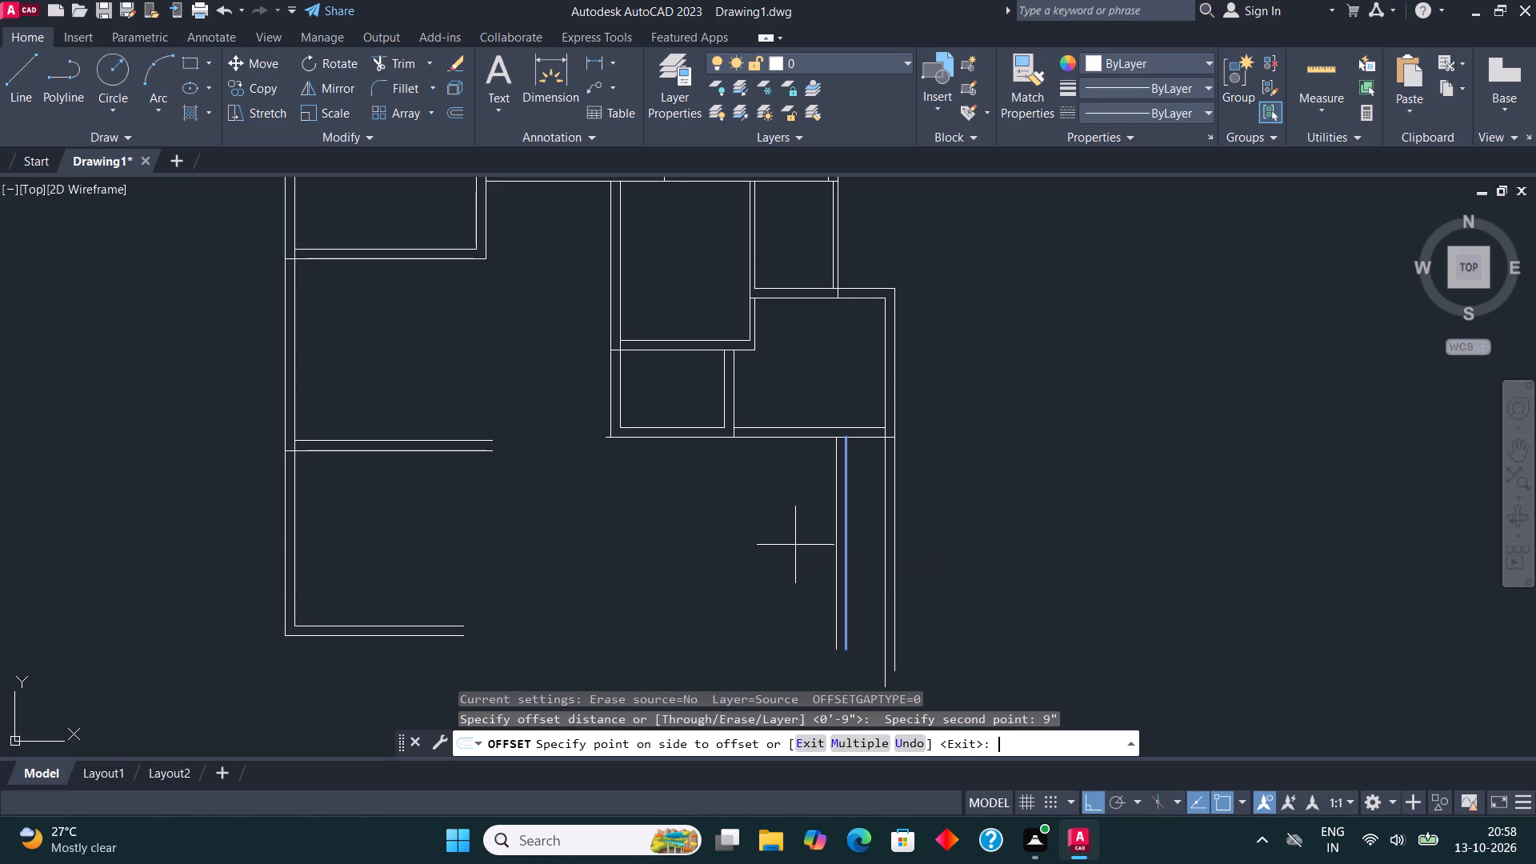
click(797, 546)
key(Escape)
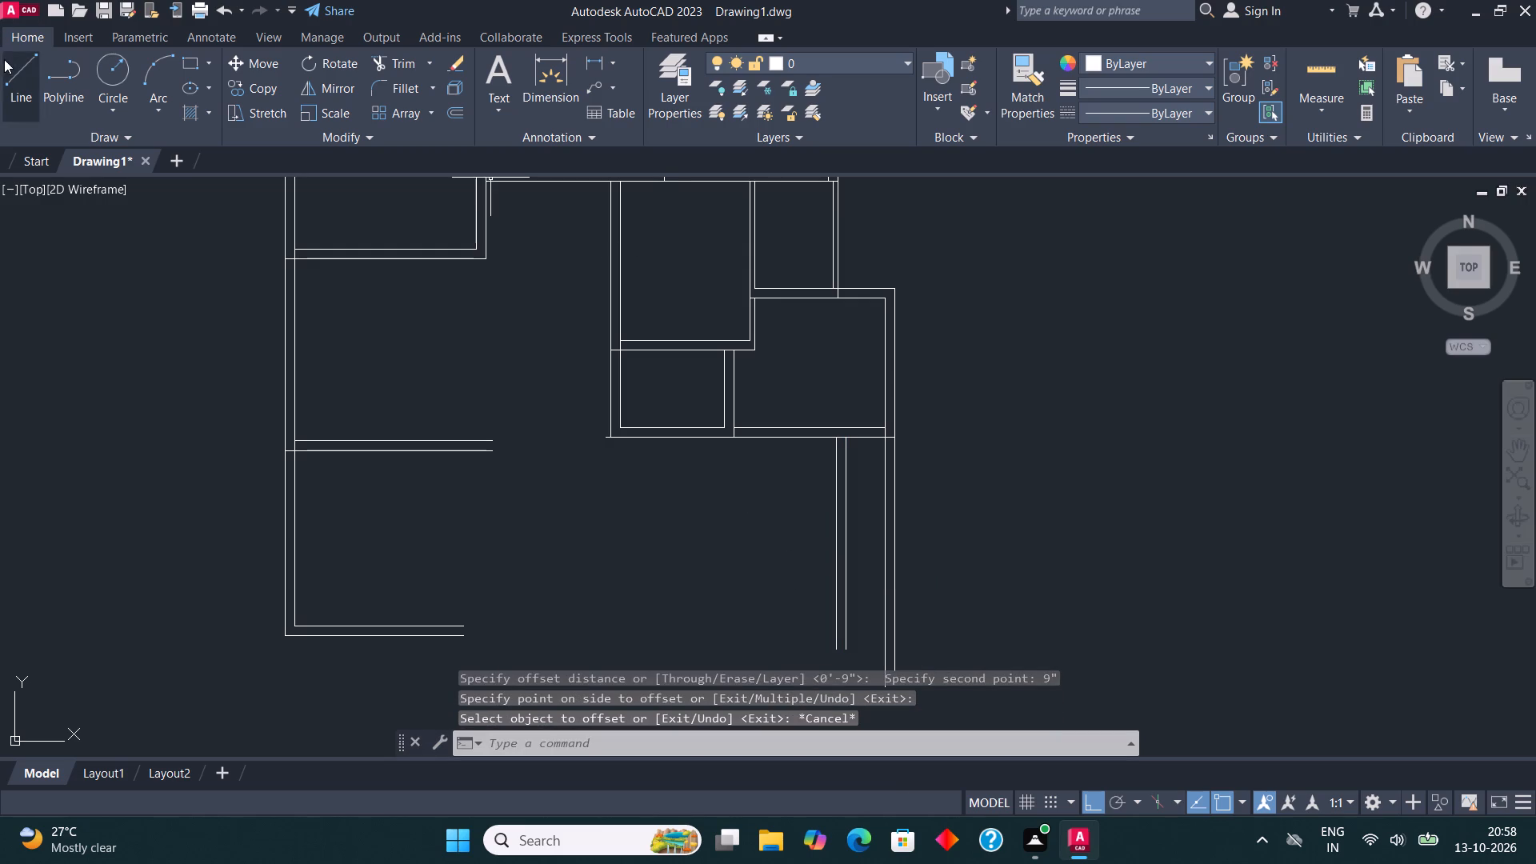
Draw a room outline from the offset line's top end 18'6" left, 14' down, and right back to the offset line.
click(17, 69)
click(836, 436)
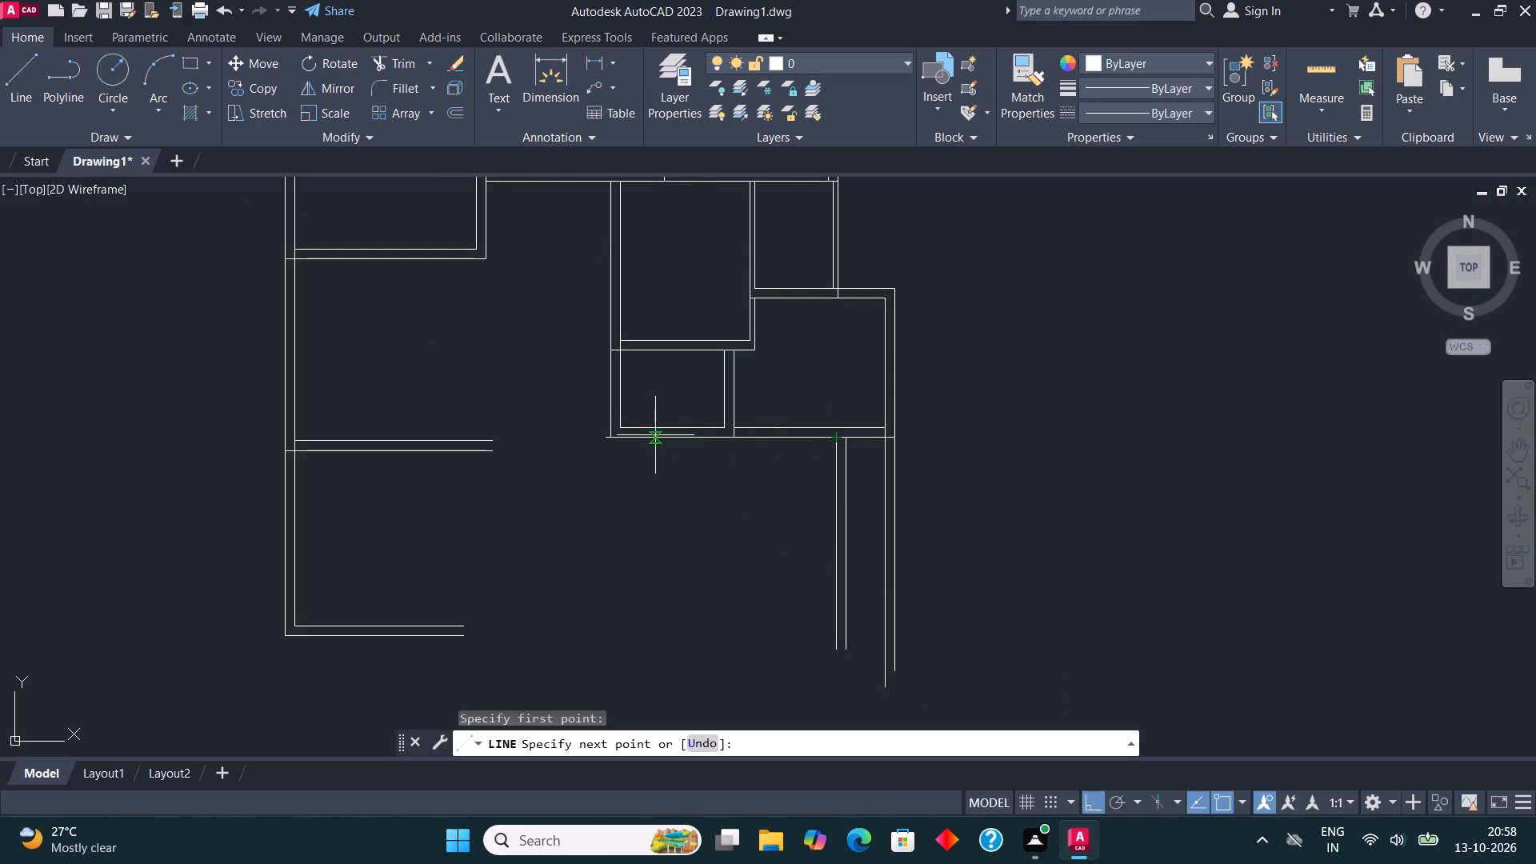
text(18)
text('6")
key(Return)
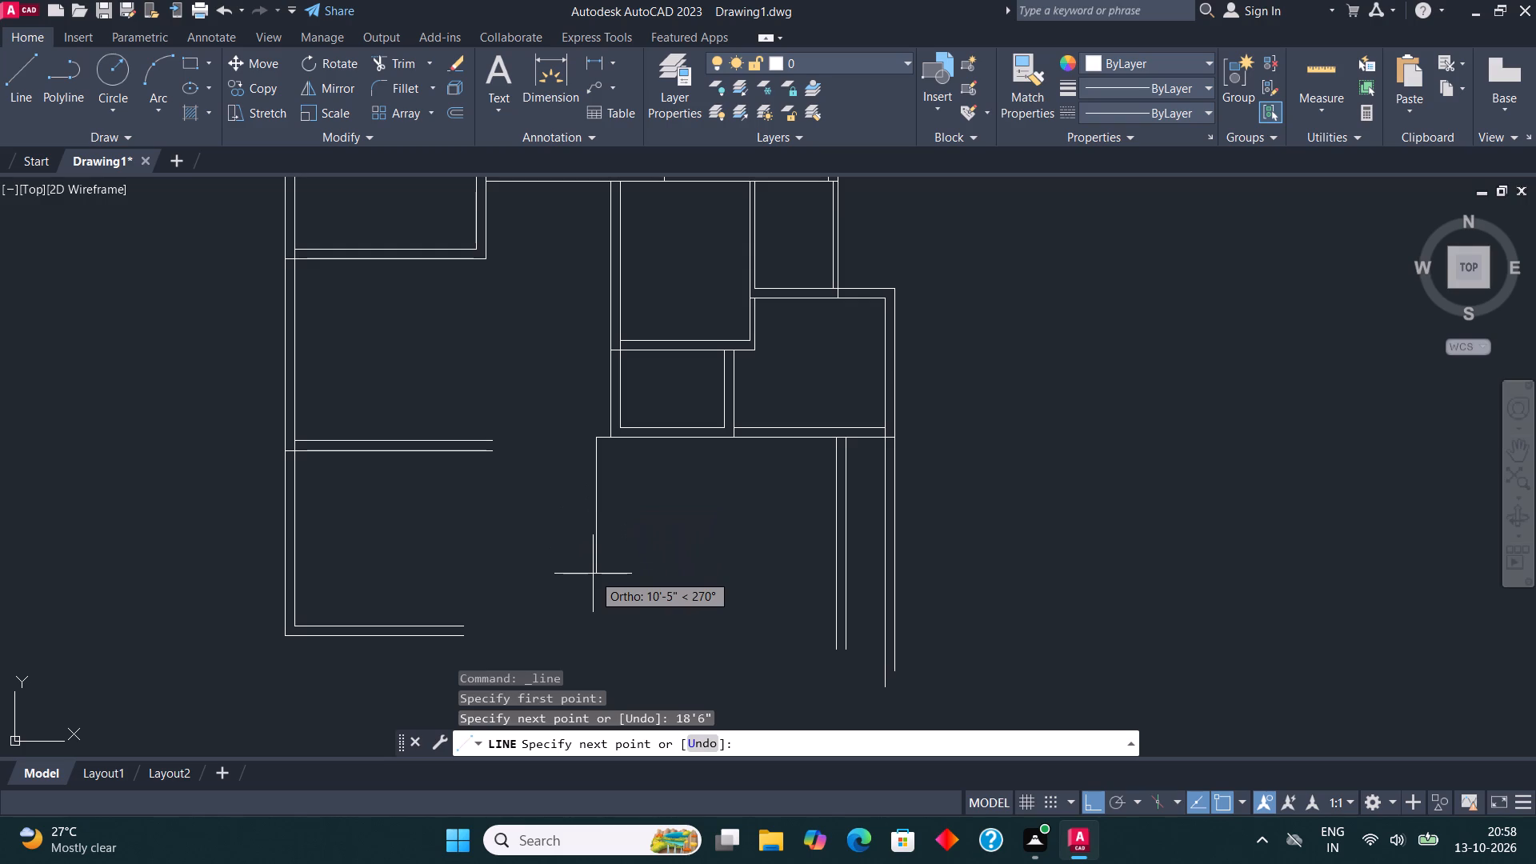
text(14')
key(Return)
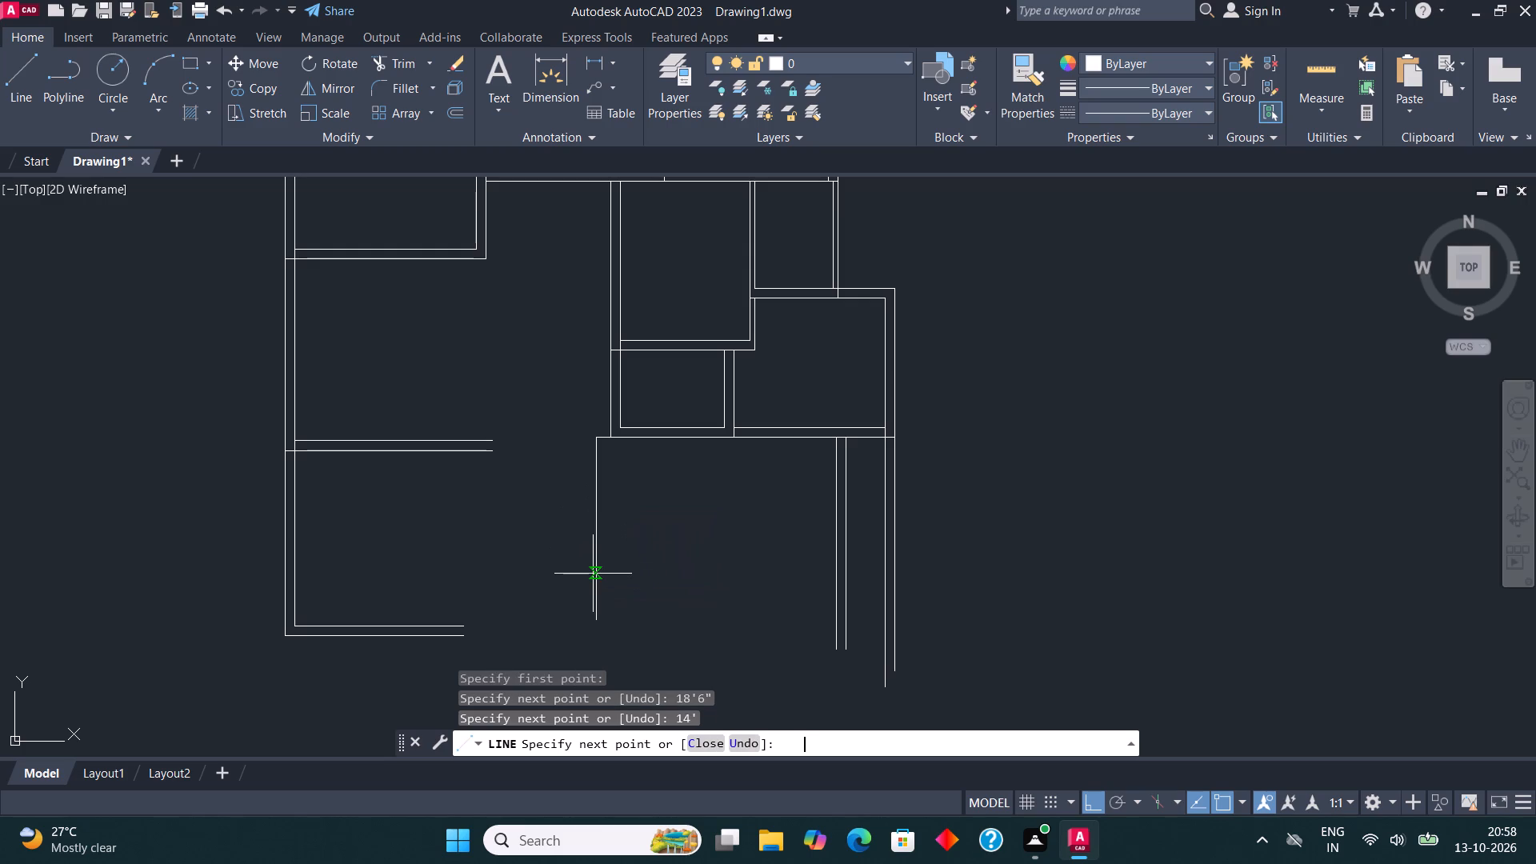
scroll(831, 618, up, 1)
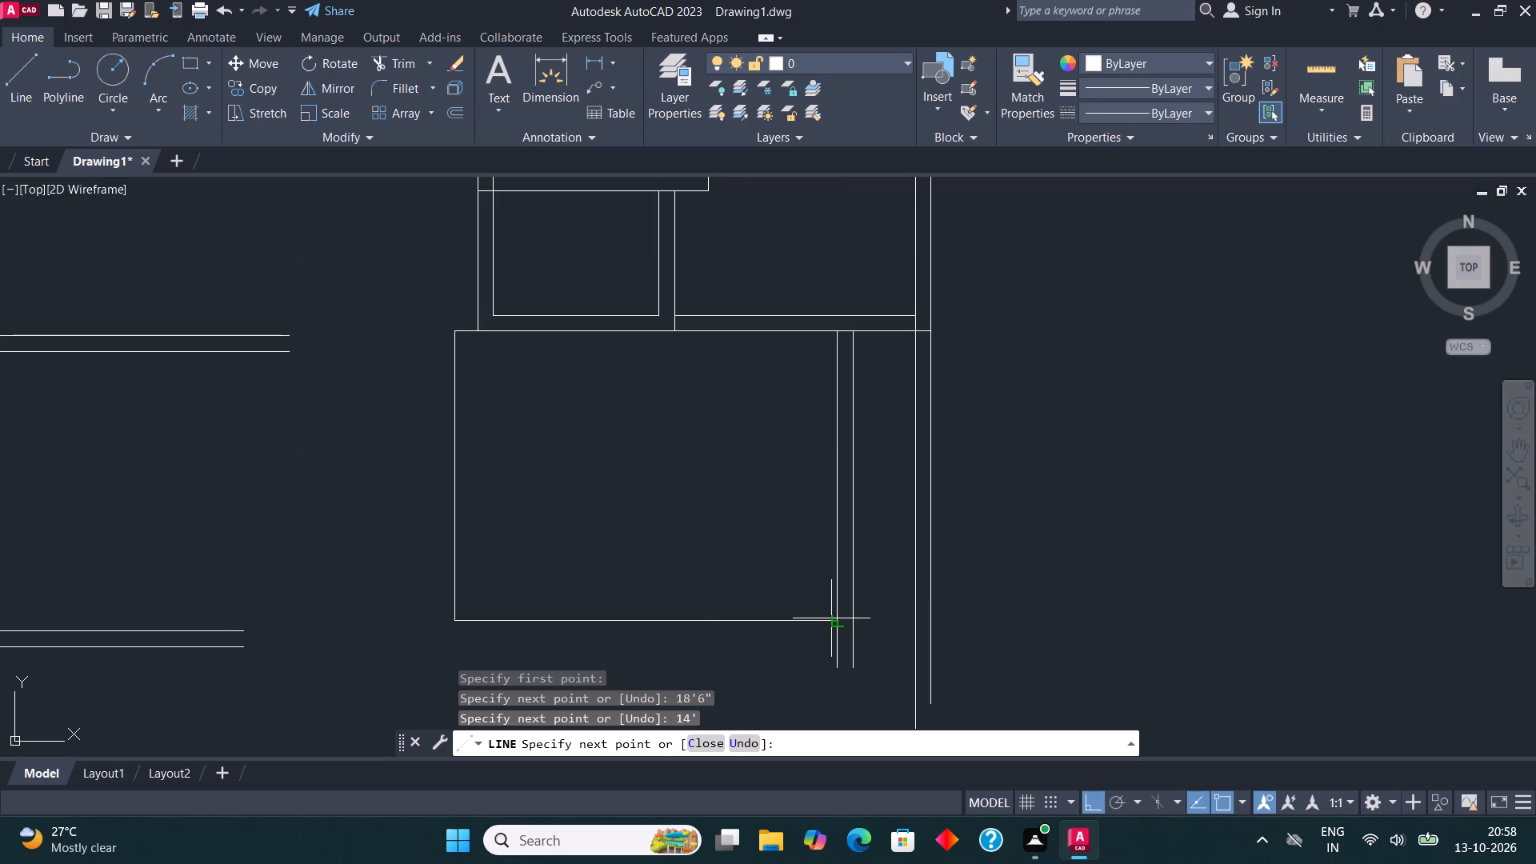
click(831, 618)
key(Escape)
Trim the part of the new room's inner right wall line that extends below its bottom line.
scroll(766, 560, down, 2)
middle_drag(746, 542, 703, 510)
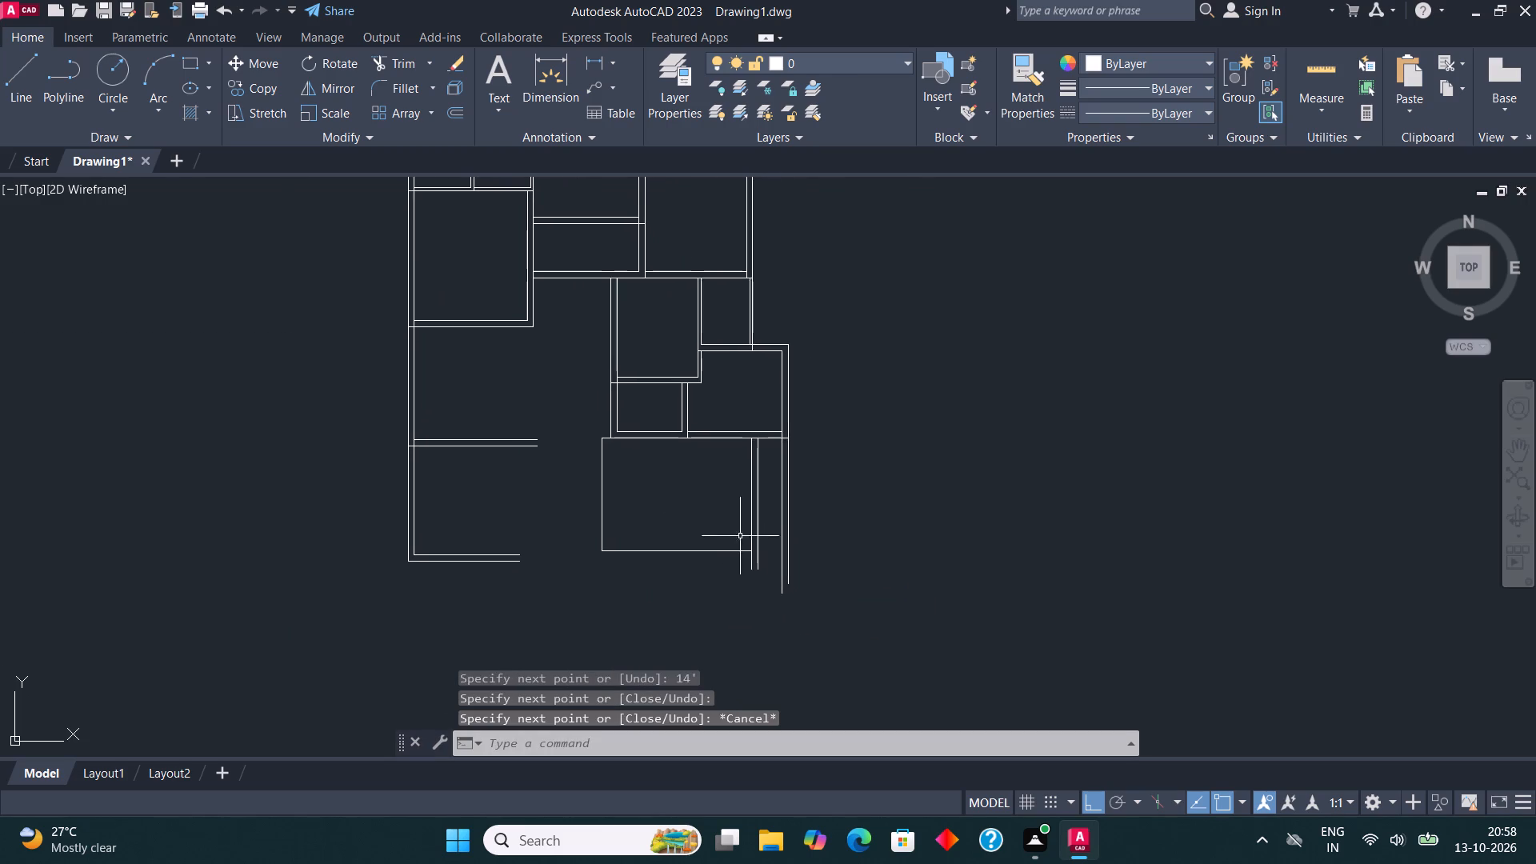
scroll(766, 554, up, 2)
click(403, 63)
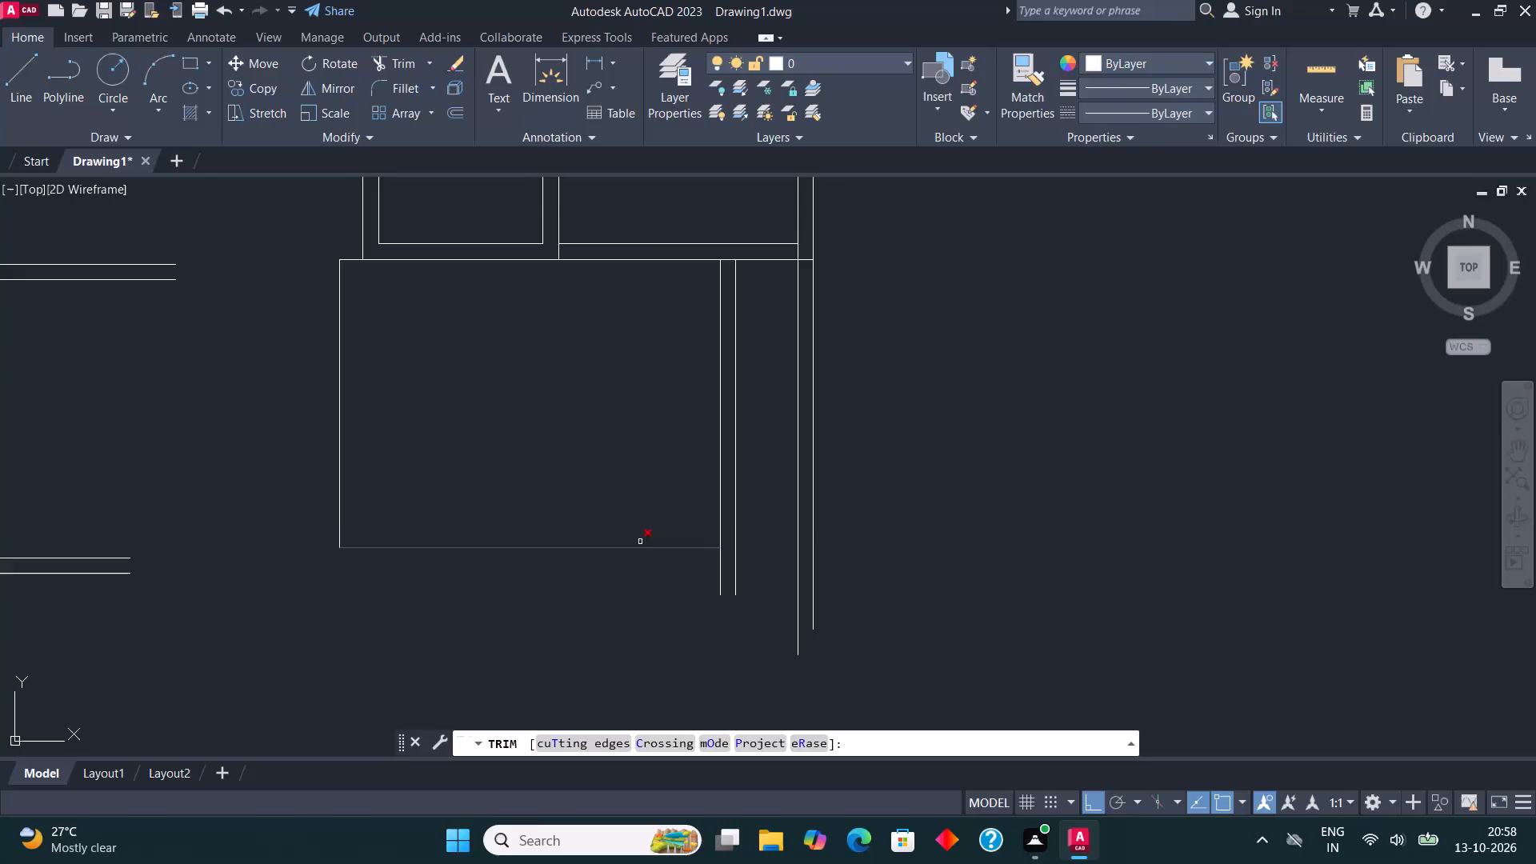
drag(685, 579, 723, 584)
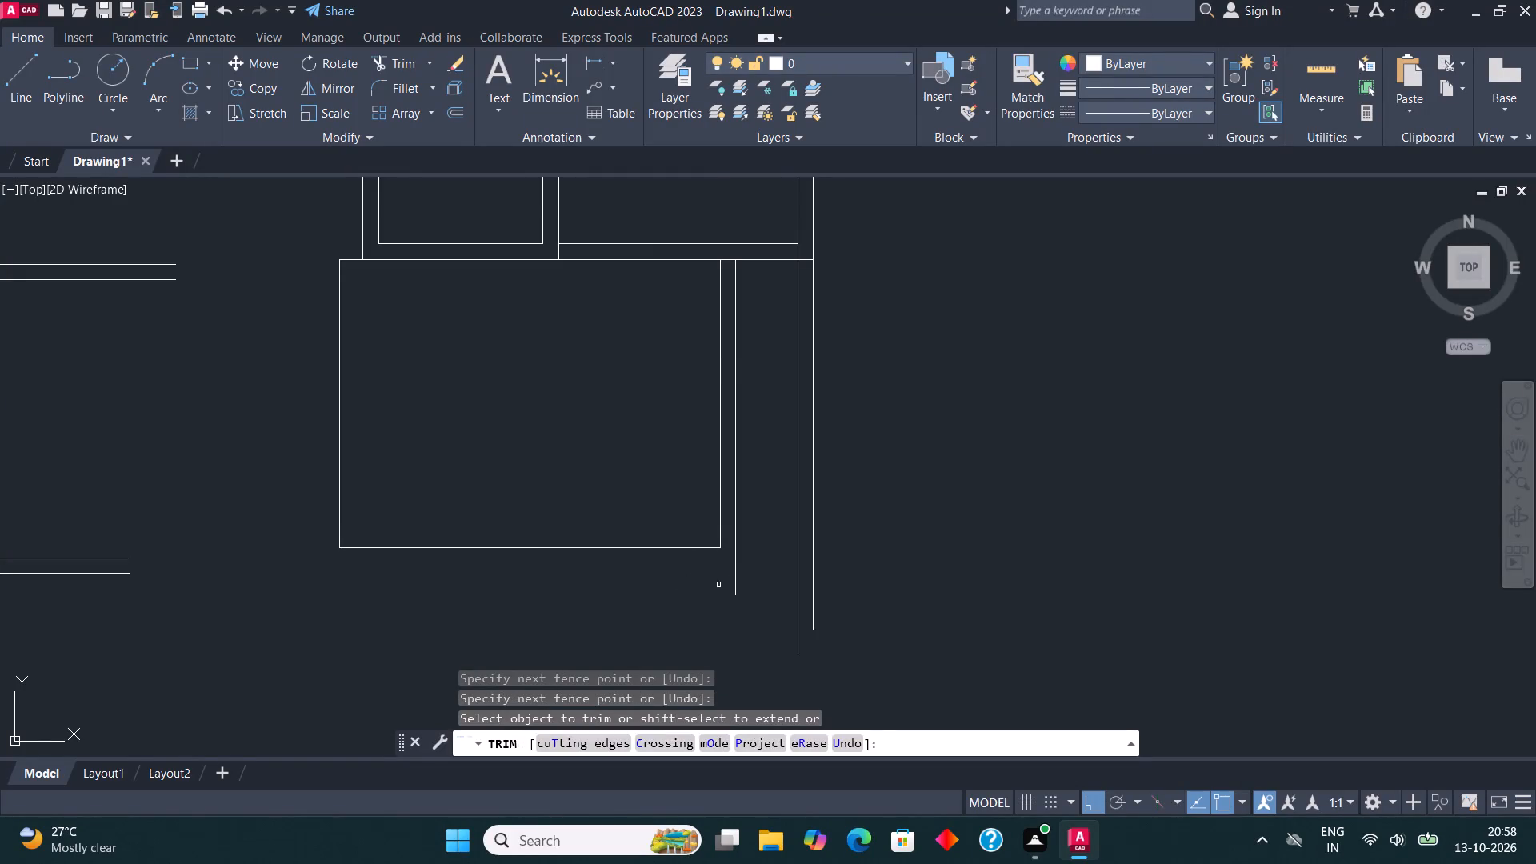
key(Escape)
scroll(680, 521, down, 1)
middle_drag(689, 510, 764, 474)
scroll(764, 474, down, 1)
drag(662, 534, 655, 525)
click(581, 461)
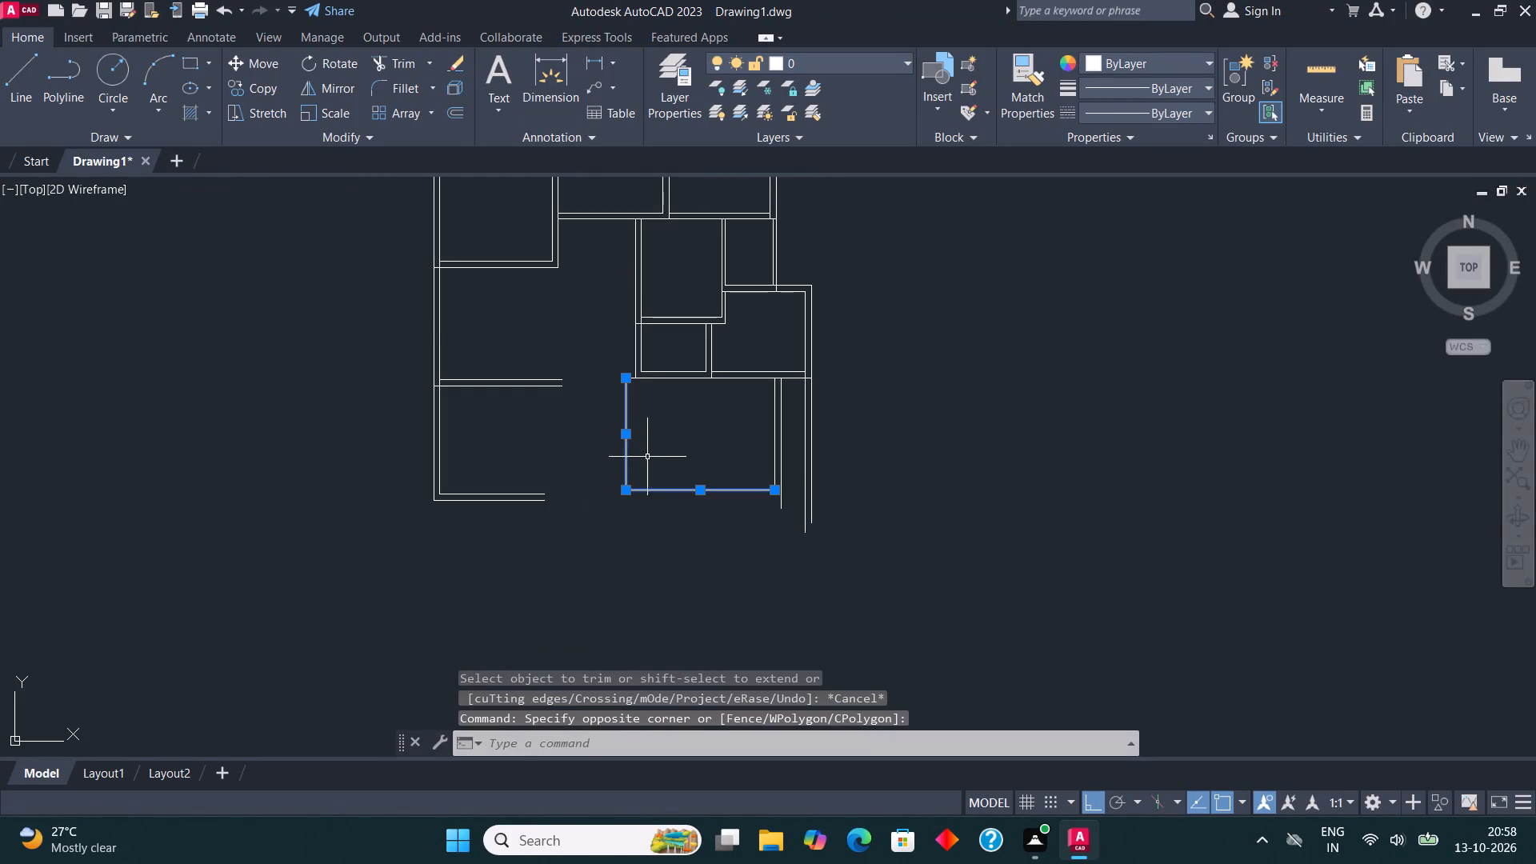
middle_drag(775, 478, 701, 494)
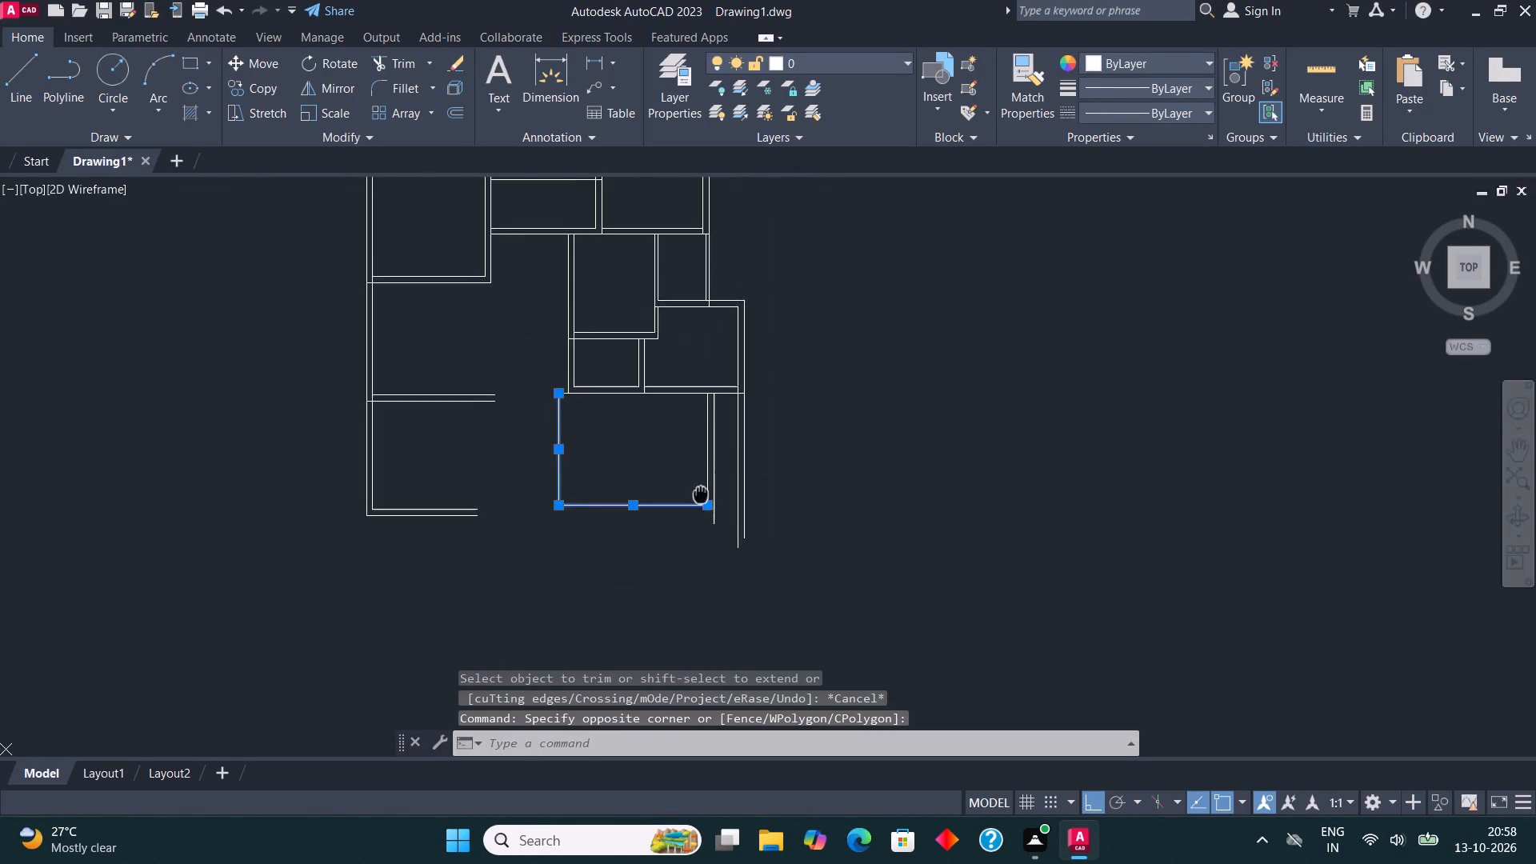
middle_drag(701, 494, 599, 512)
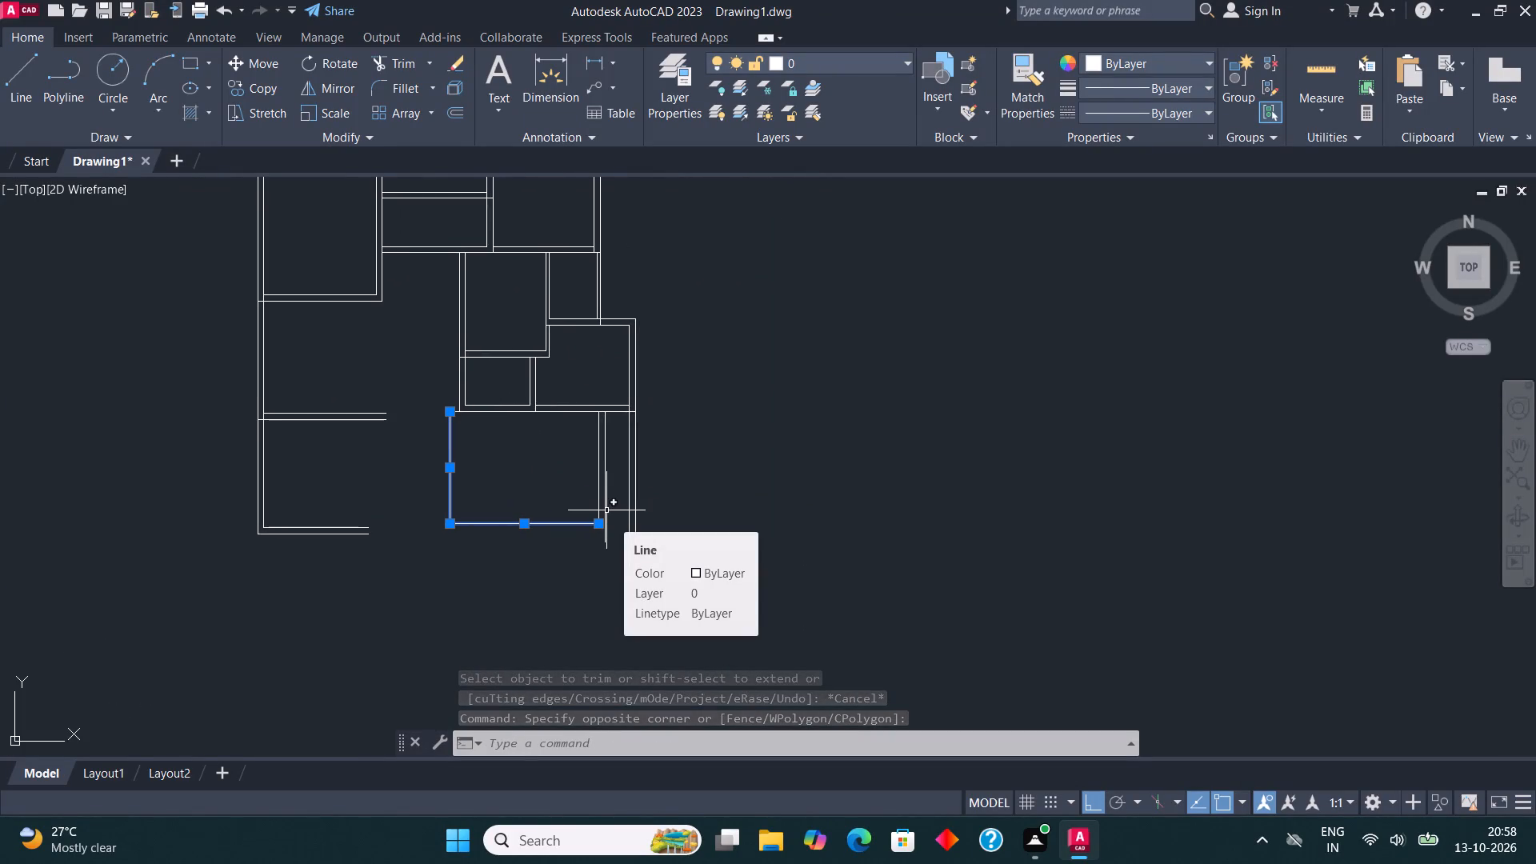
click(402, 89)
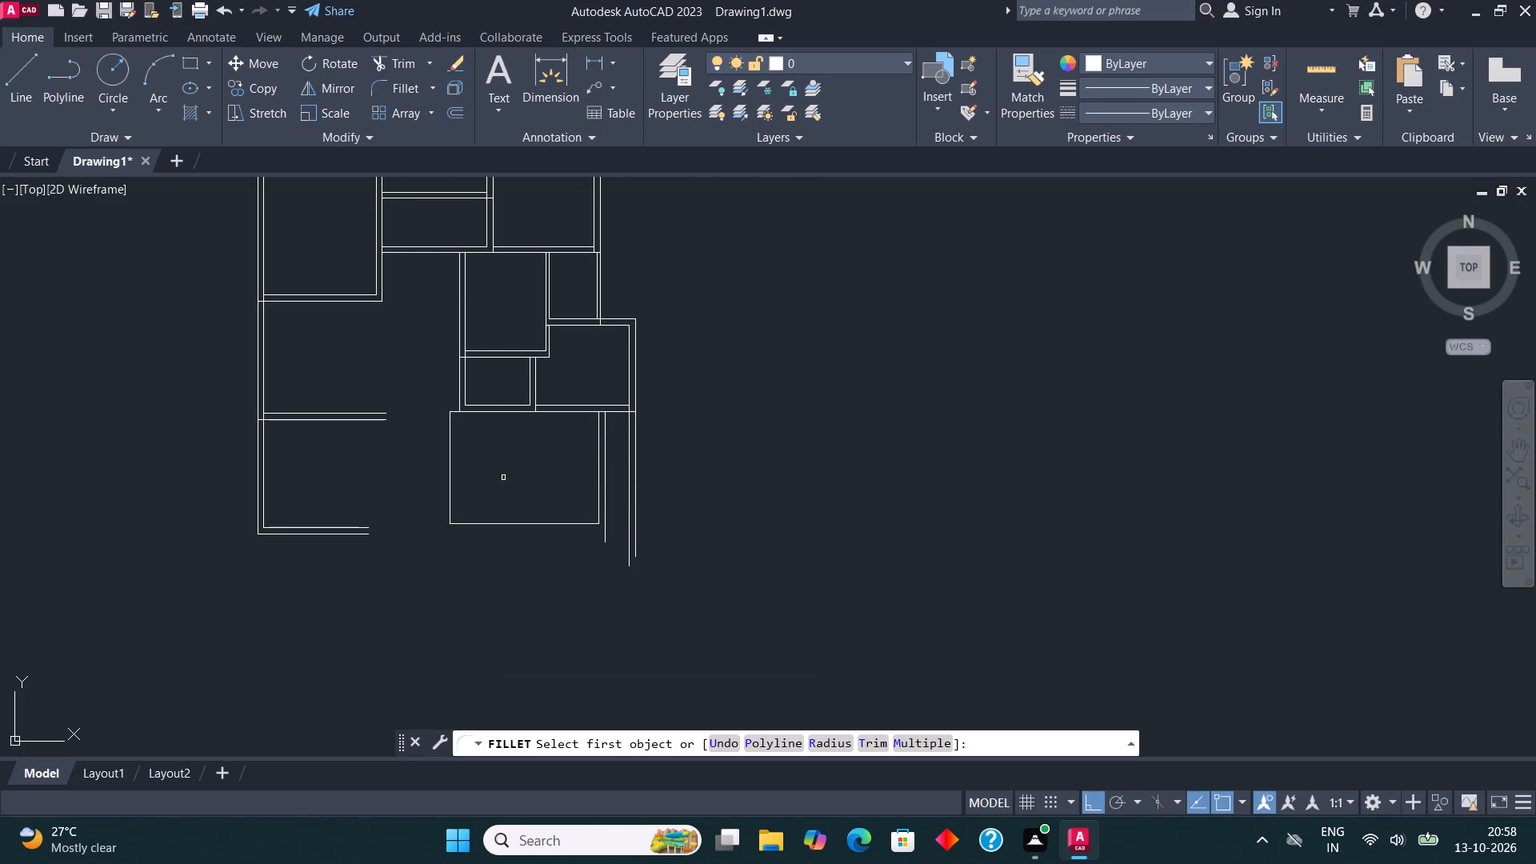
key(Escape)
Offset the new 18'6" by 14' room's bottom line 9" downward.
click(493, 538)
click(416, 457)
click(452, 103)
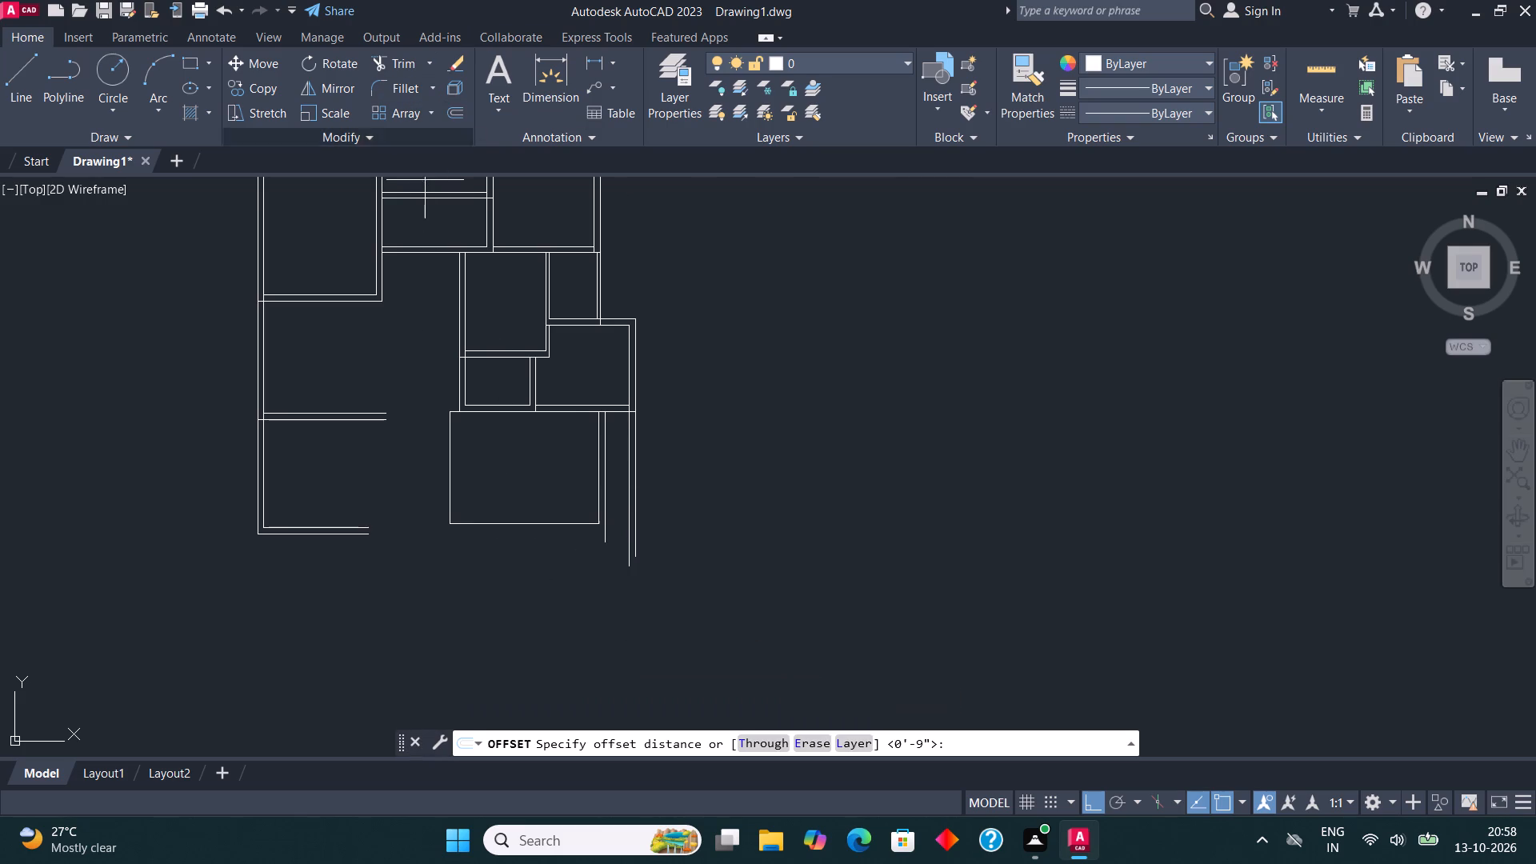
click(498, 526)
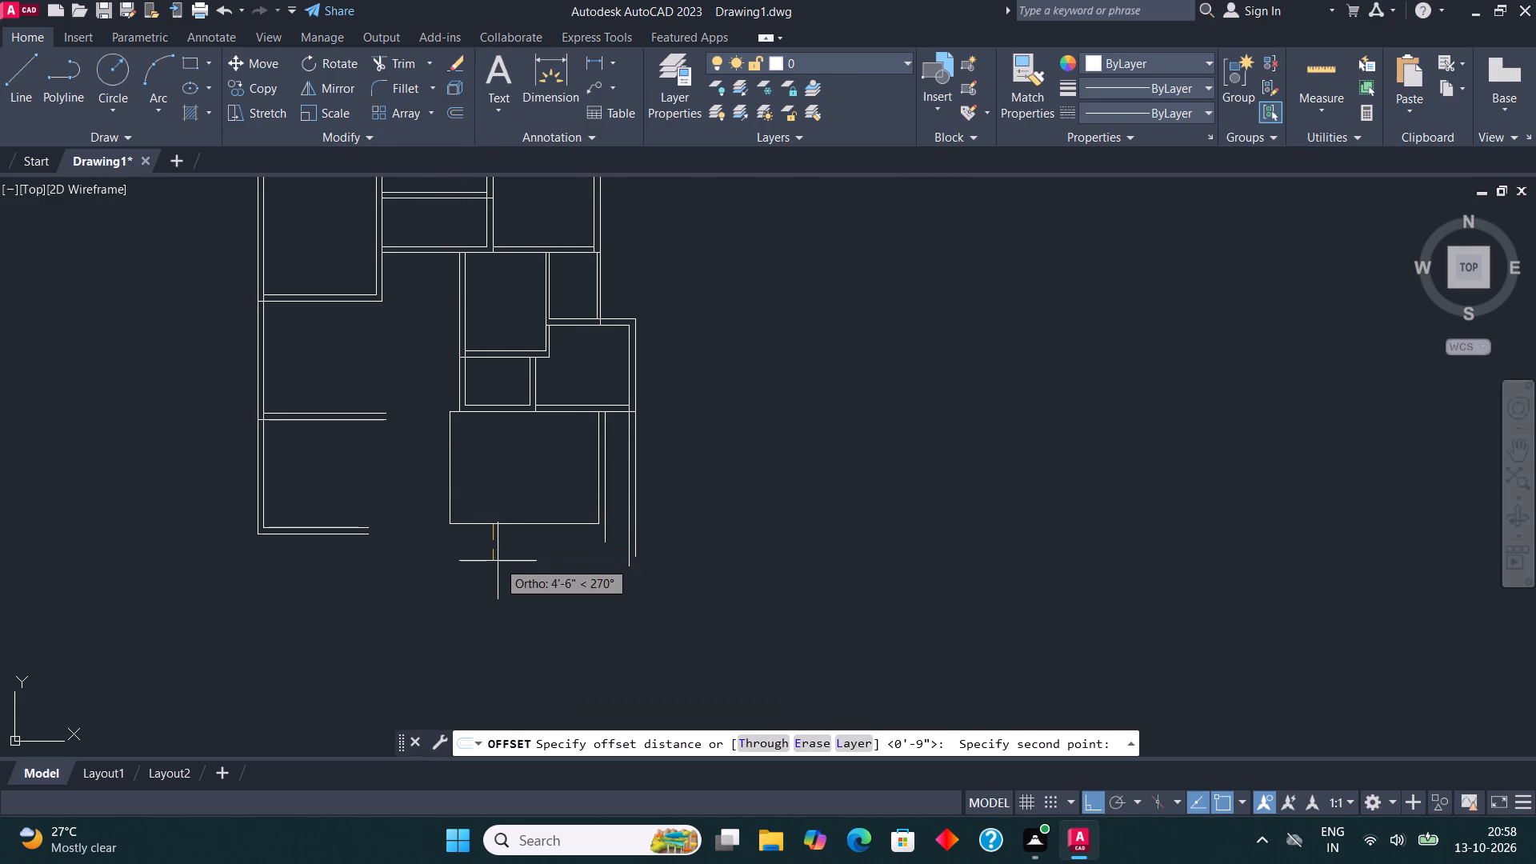
text(9")
key(Return)
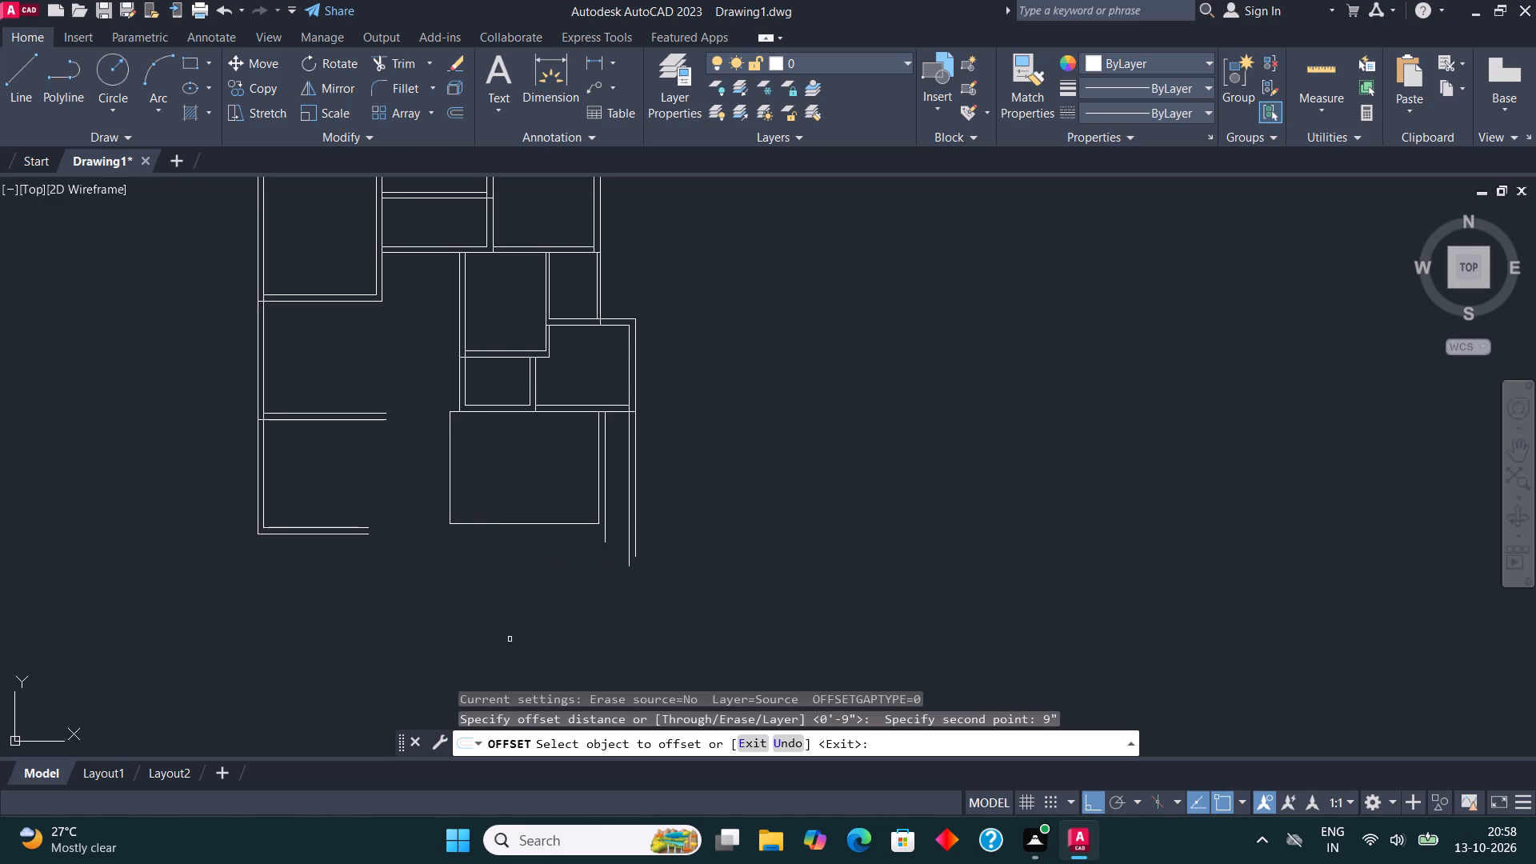
click(521, 528)
click(526, 562)
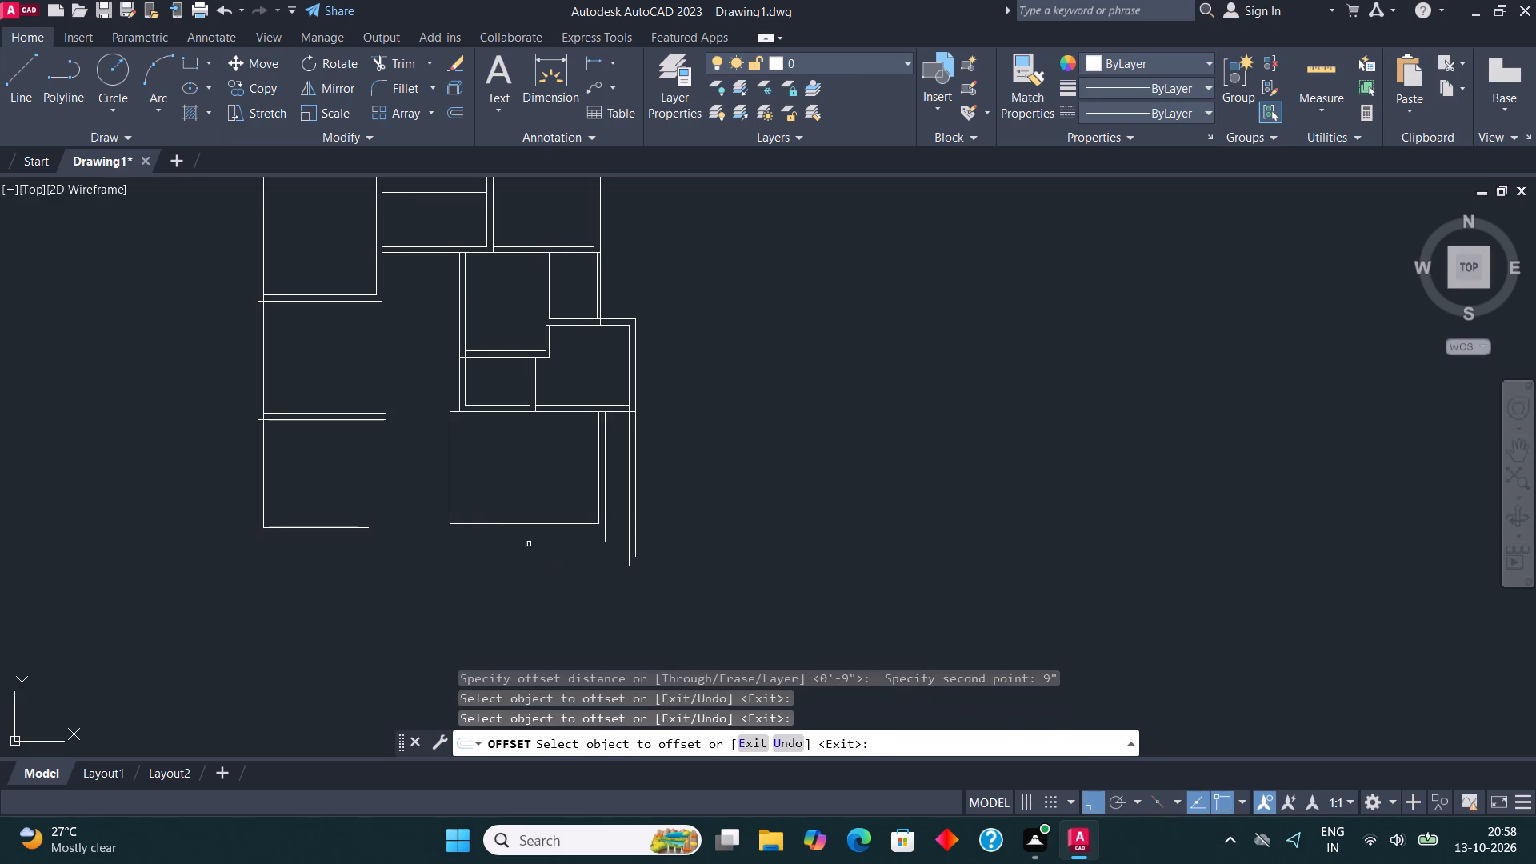
click(541, 524)
click(545, 546)
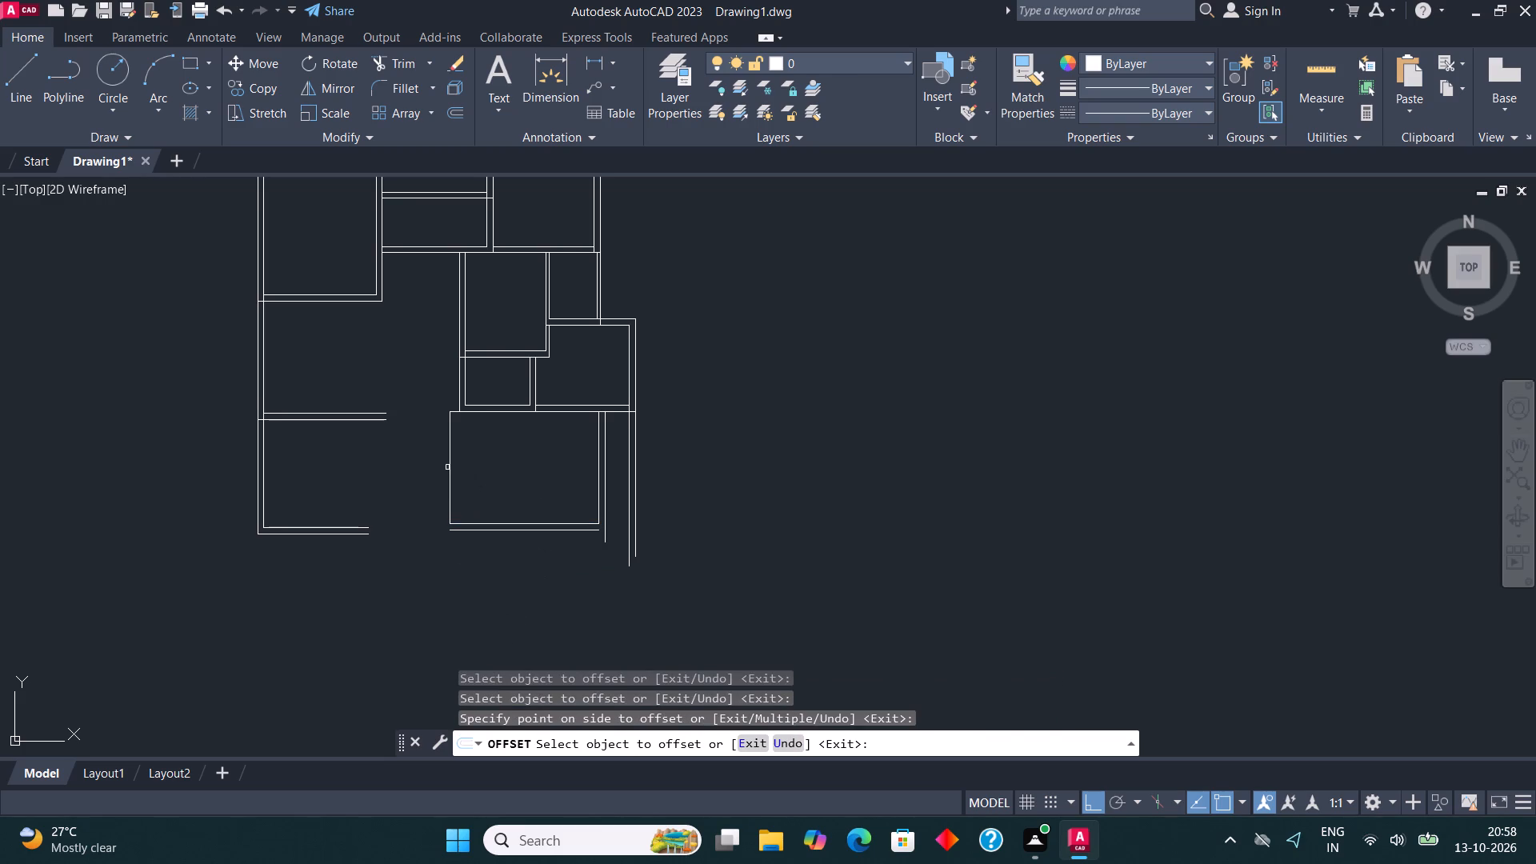
Offset the new room's left line outward and its top line upward by the same 9" wall thickness.
click(447, 467)
click(430, 449)
scroll(470, 416, up, 2)
click(428, 405)
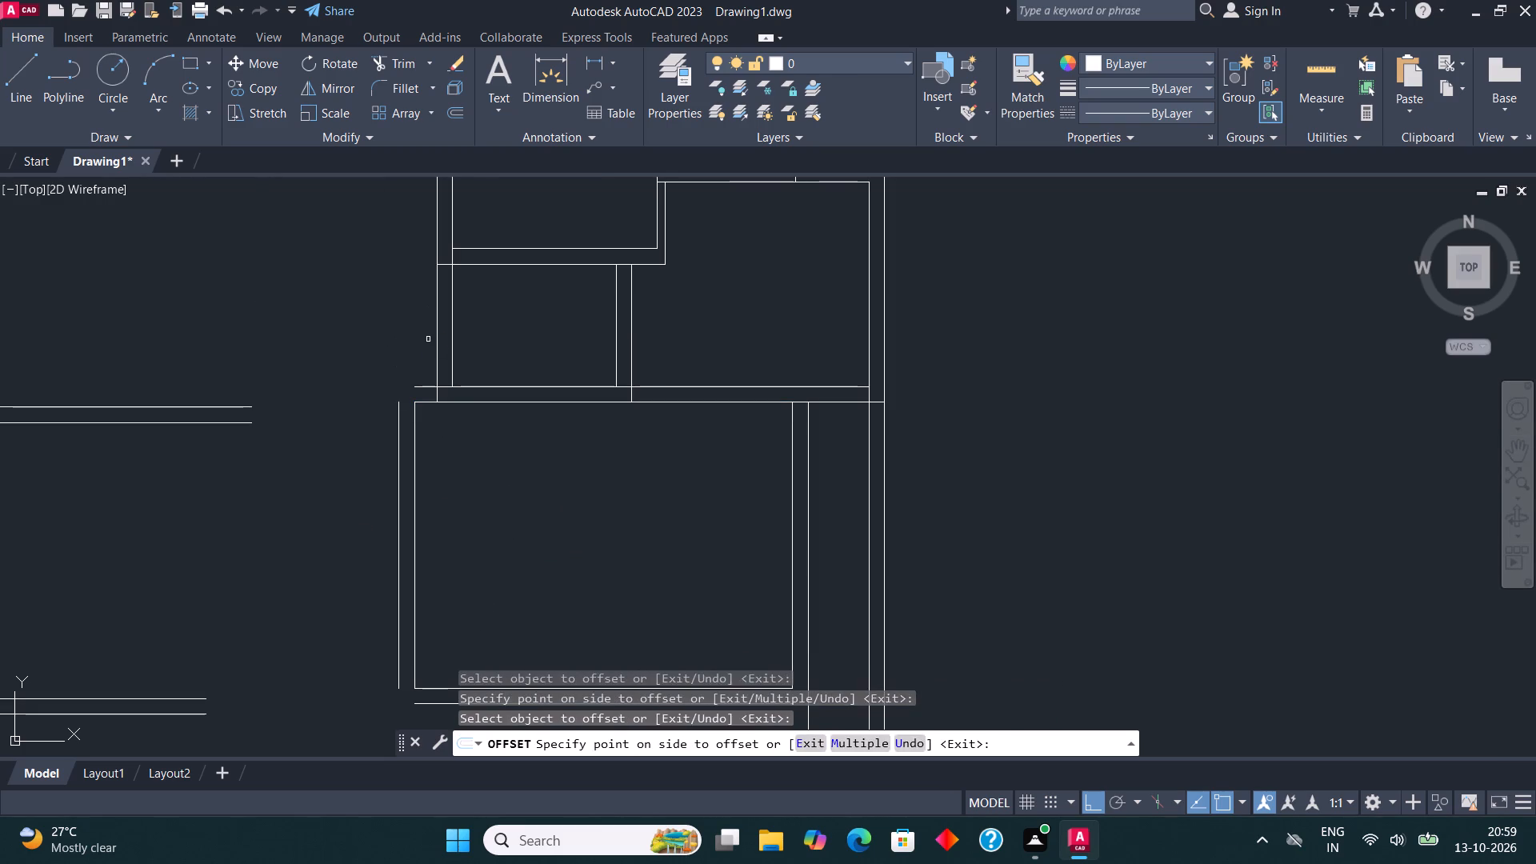
click(428, 339)
Fillet the new room's outer wall lines into closed corners at its upper left, lower left and lower right.
click(410, 81)
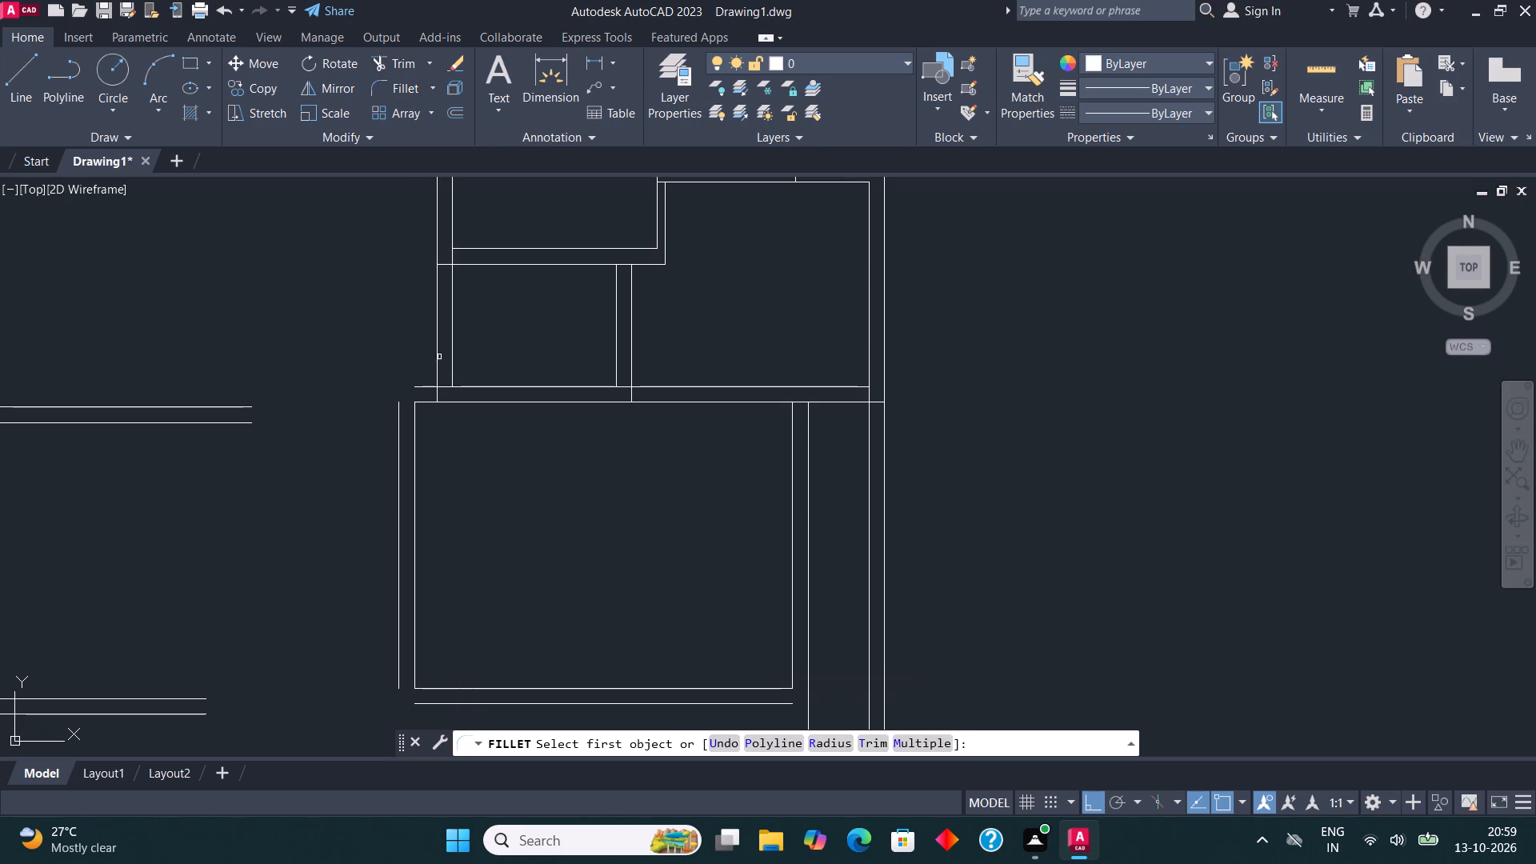
click(419, 388)
click(400, 426)
scroll(518, 338, down, 1)
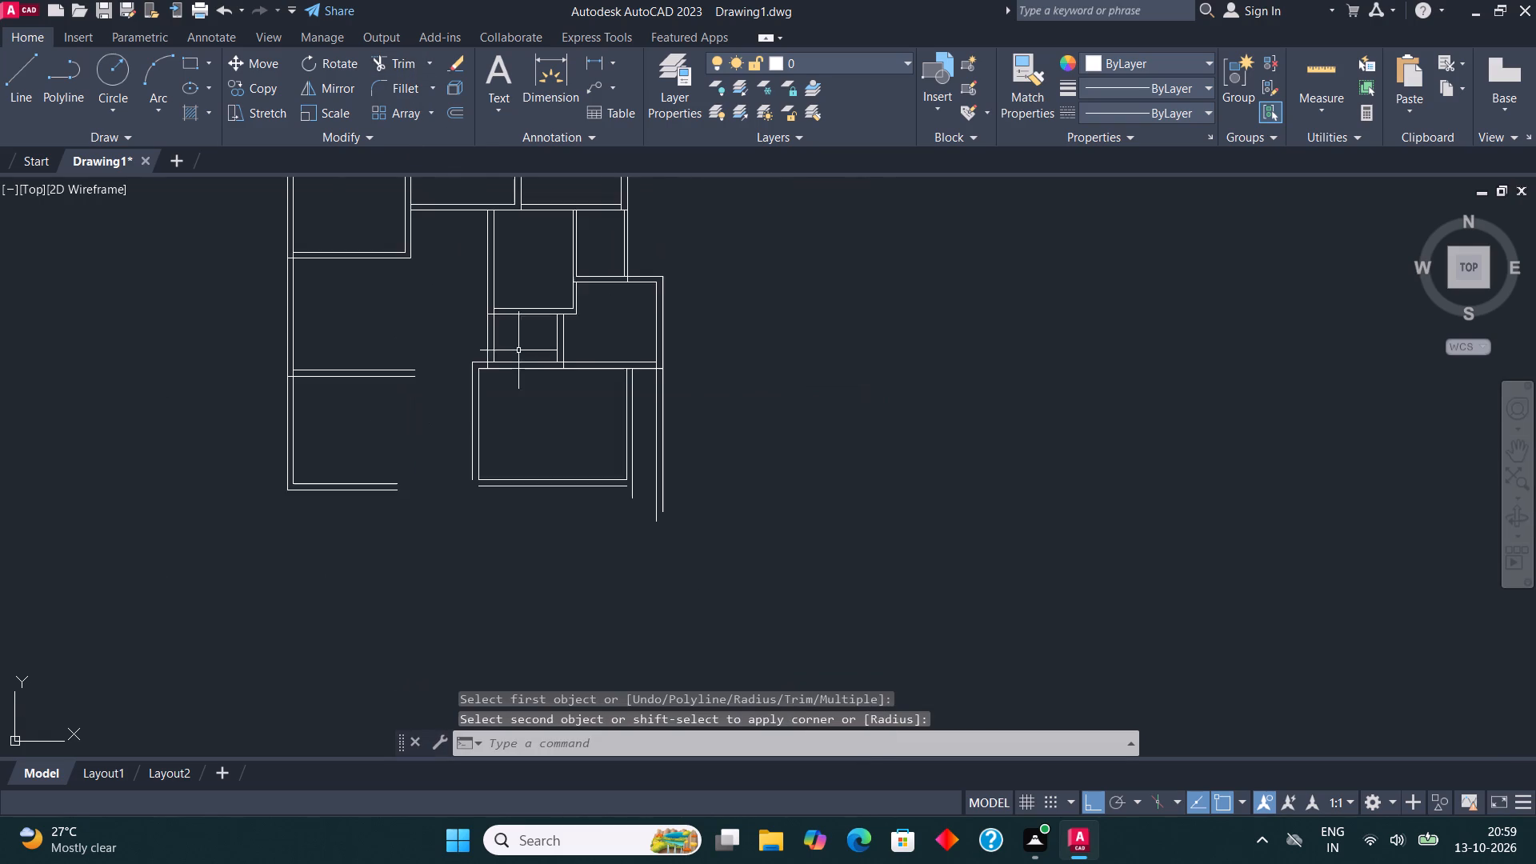
scroll(518, 352, down, 1)
scroll(522, 518, up, 2)
click(413, 83)
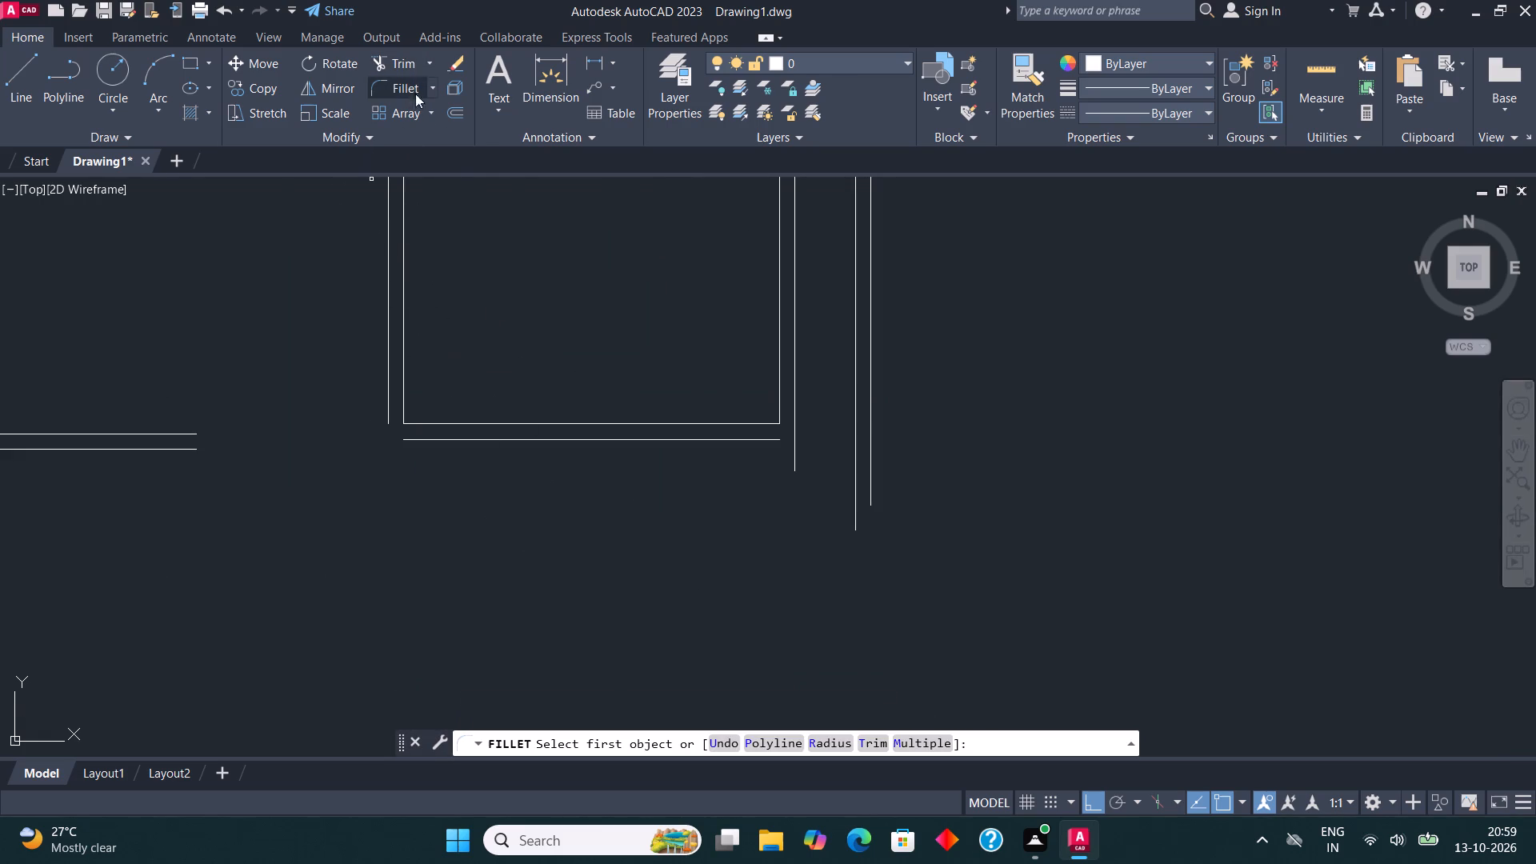
click(388, 410)
click(406, 441)
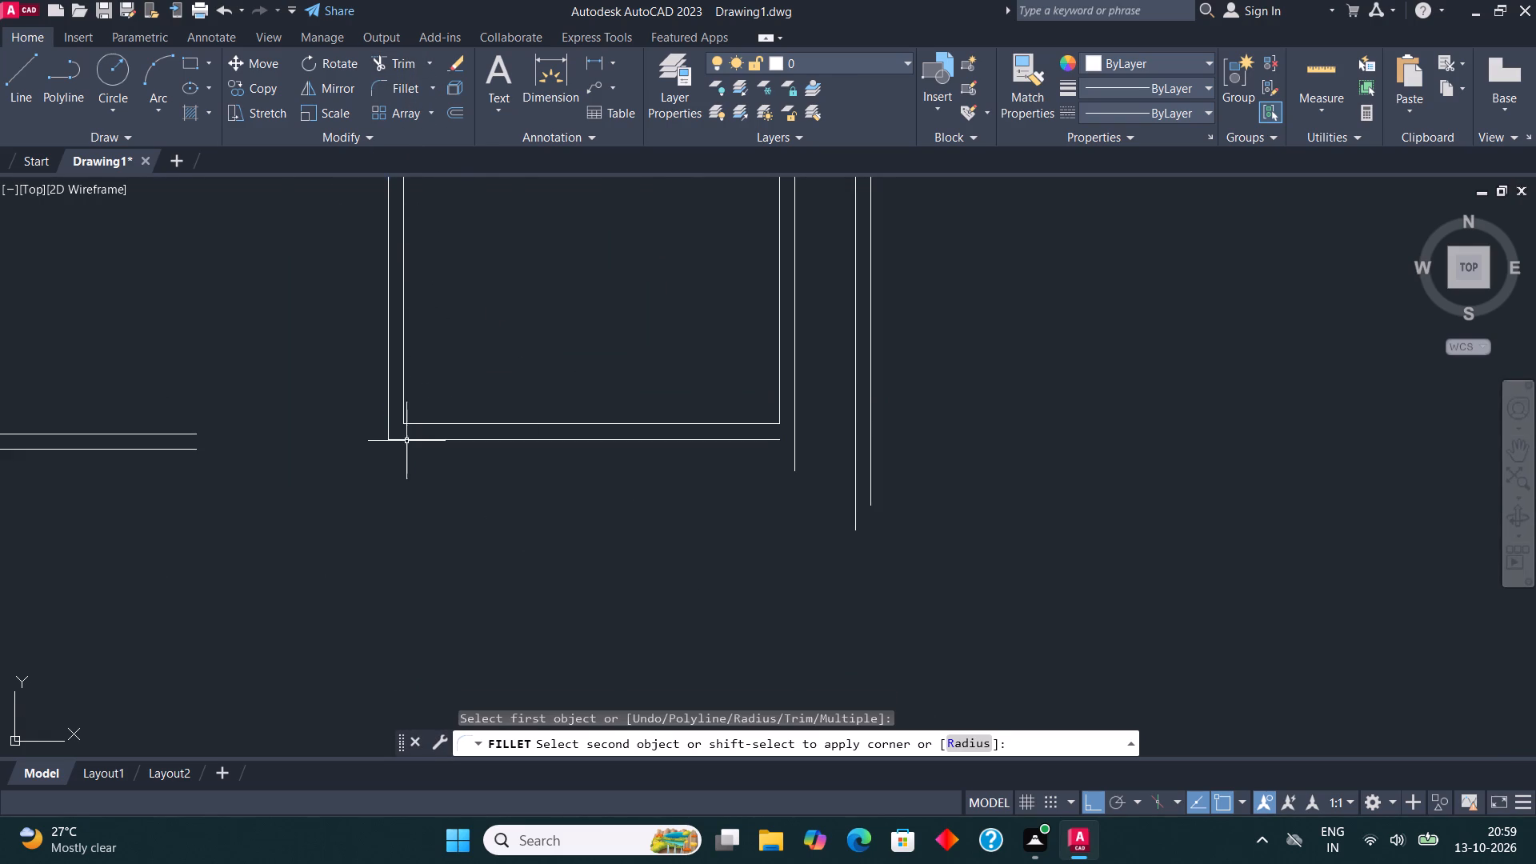
click(400, 89)
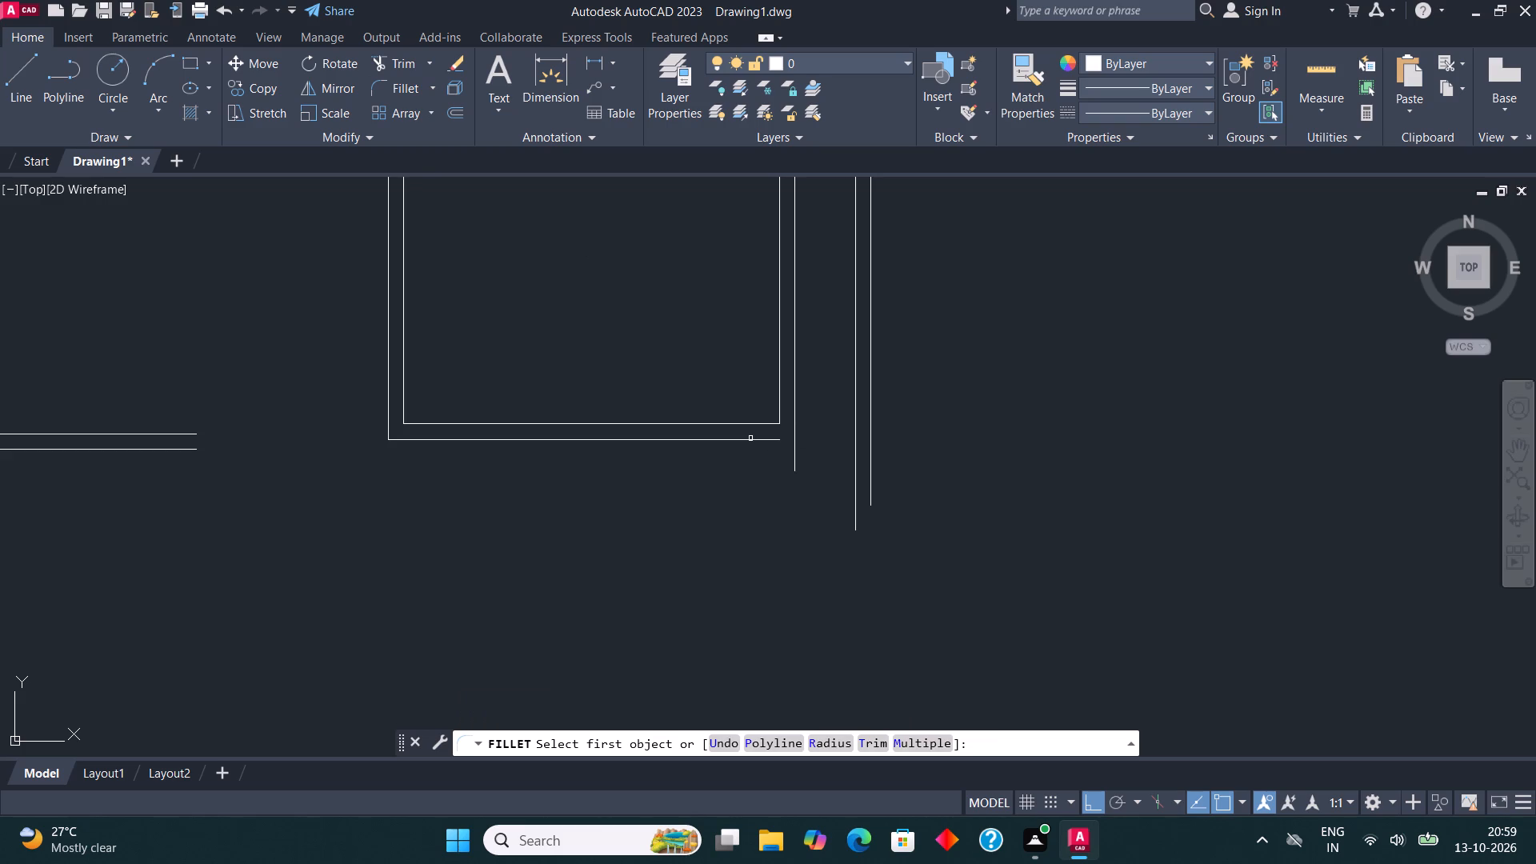
click(750, 438)
click(797, 392)
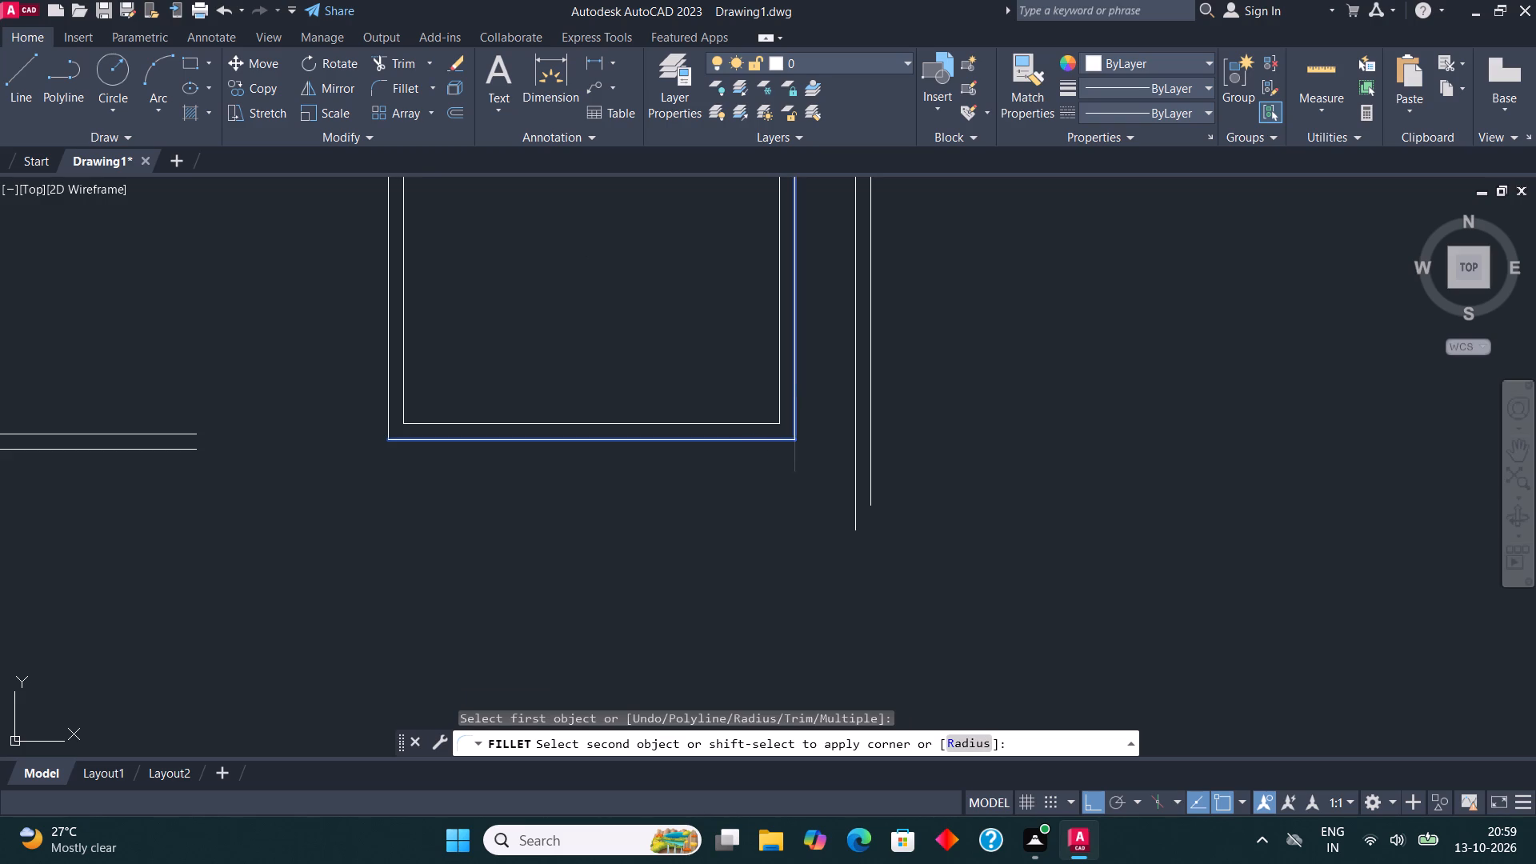
scroll(623, 600, down, 1)
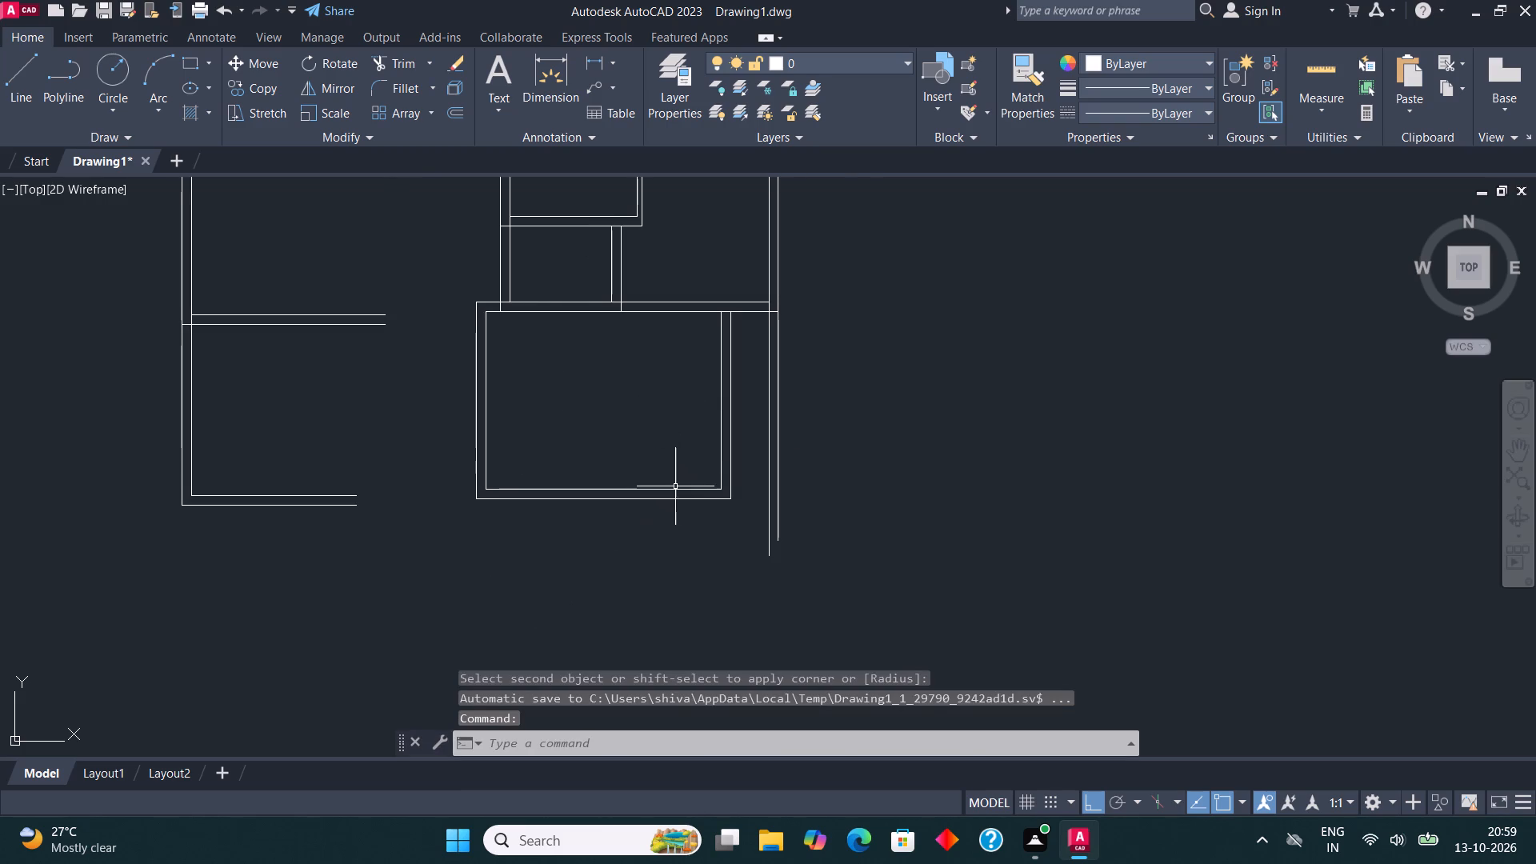
key(Escape)
Draw an outline from the room's outer lower-right corner 8'6" down, 26'4" left, 8'6" up, and right to the room's outer lower-left corner.
scroll(663, 484, down, 2)
middle_drag(674, 479, 707, 464)
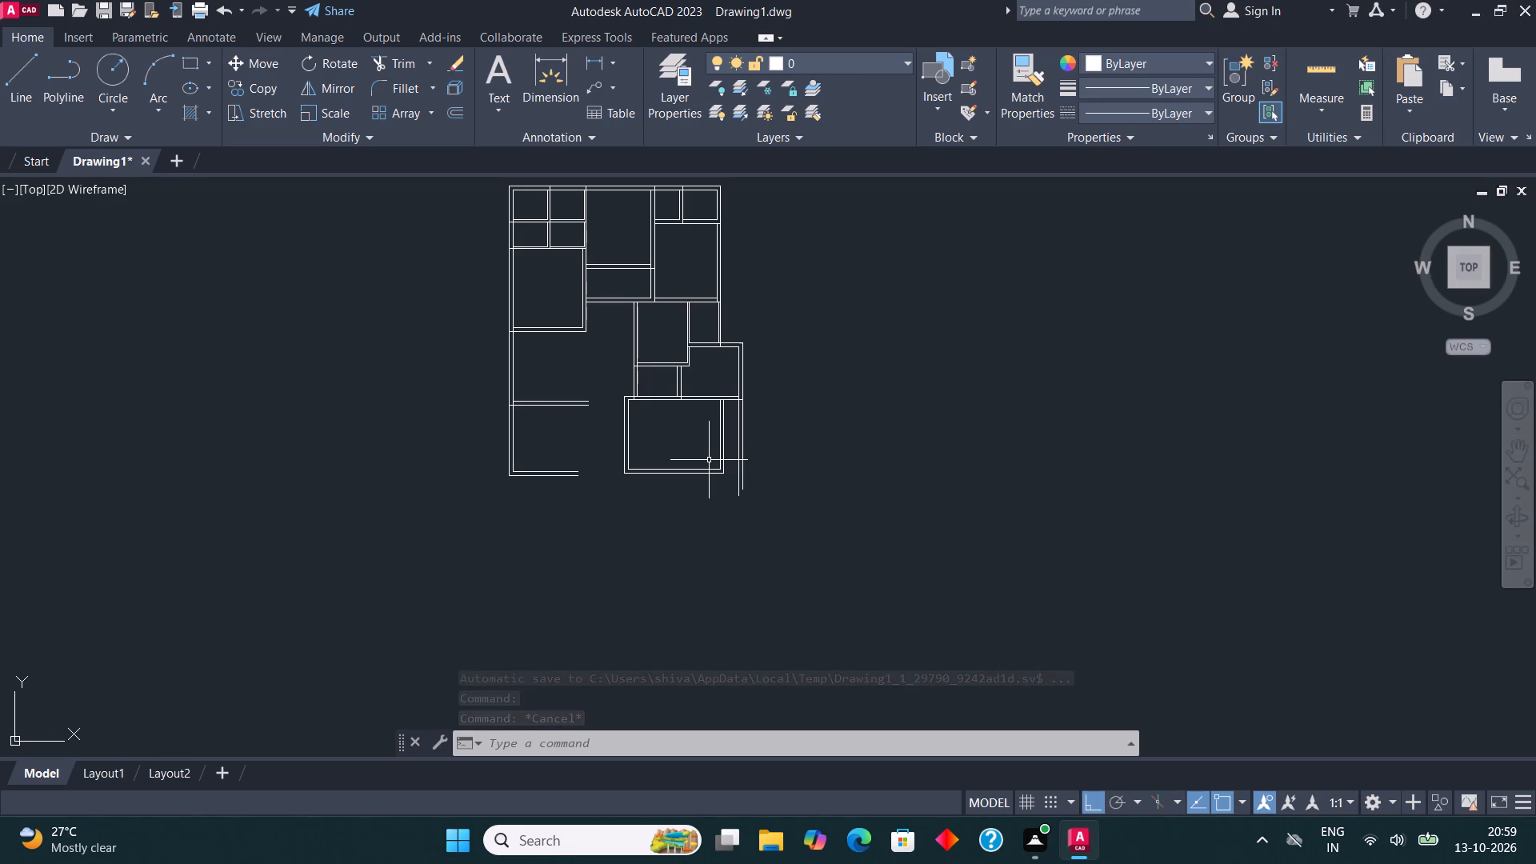
click(18, 68)
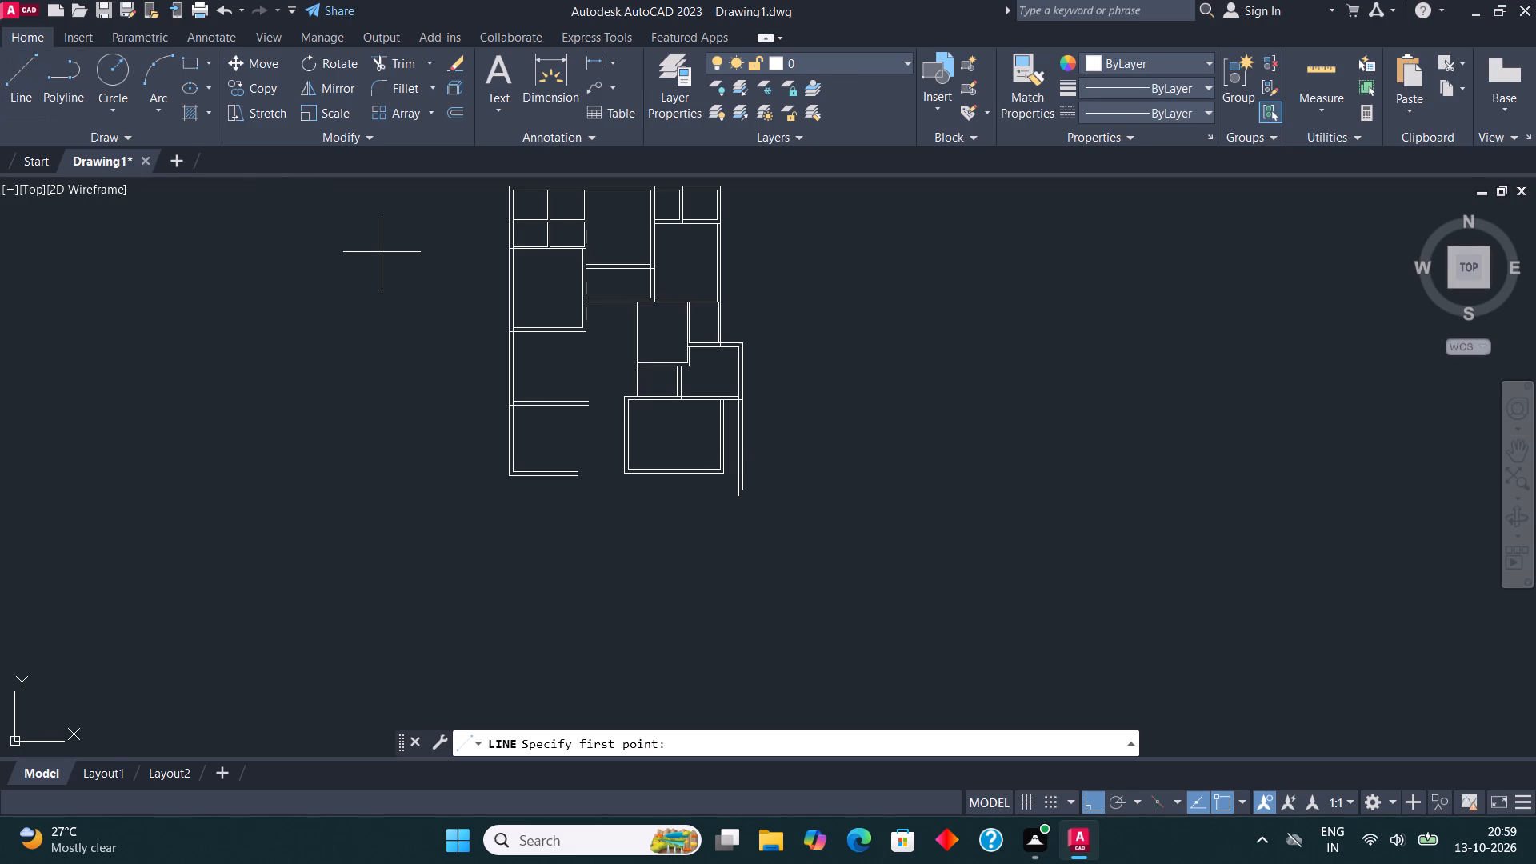
scroll(737, 467, up, 3)
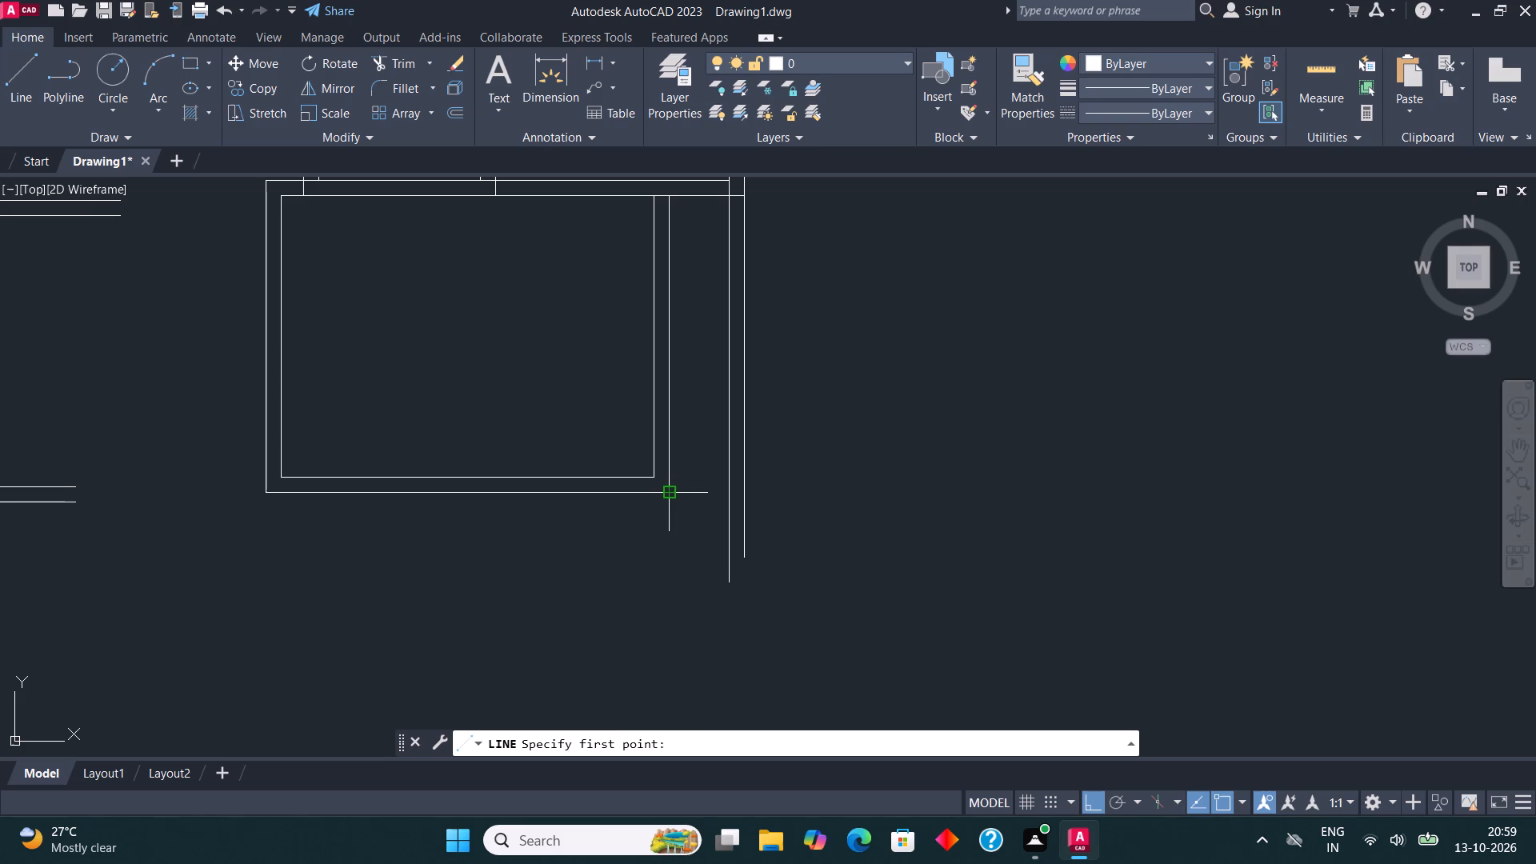
click(665, 496)
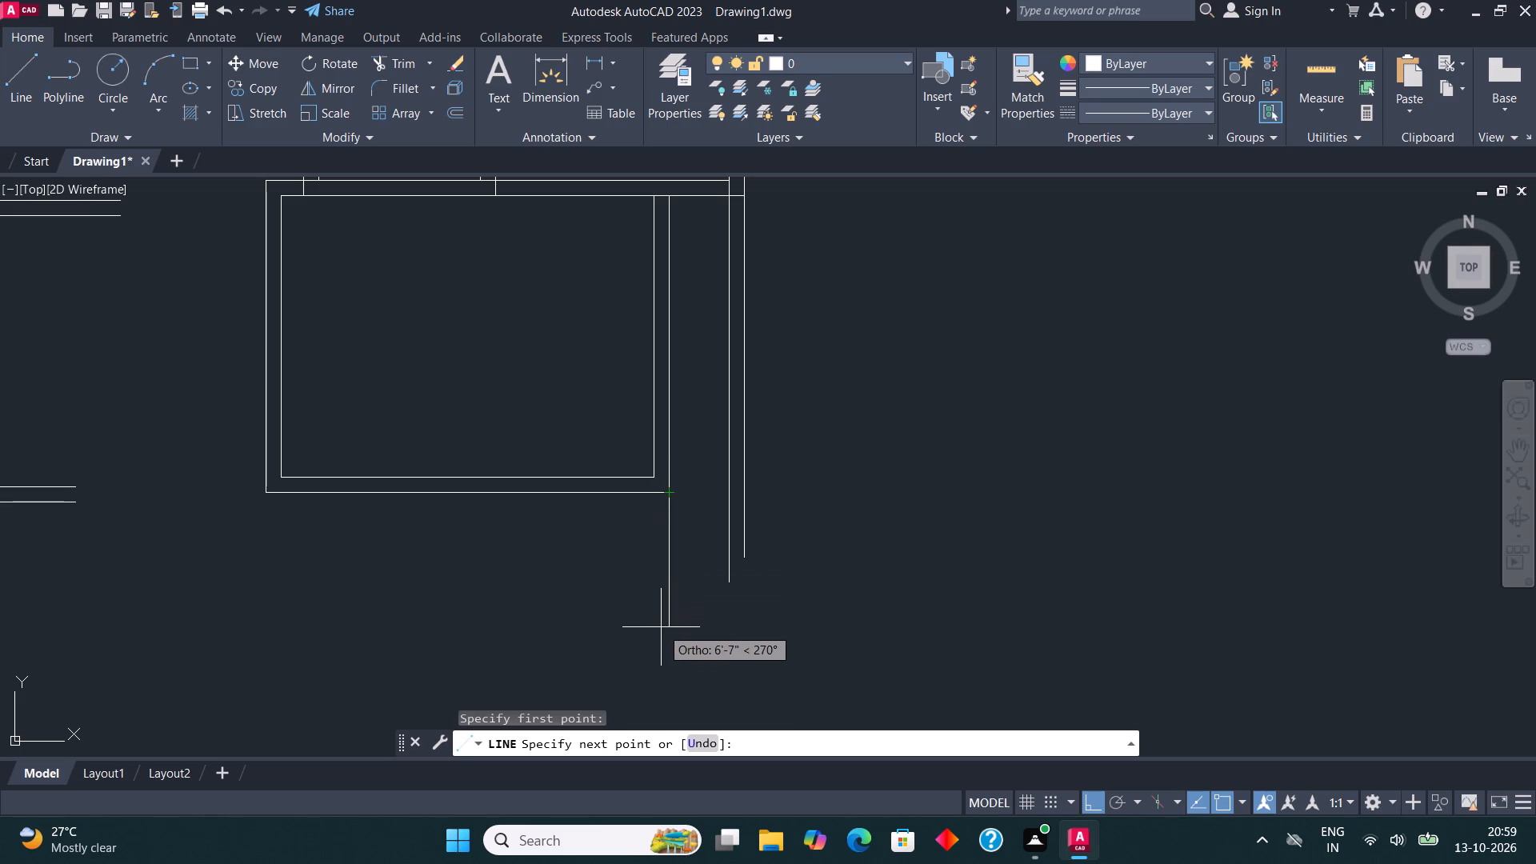
text(8'6")
key(Return)
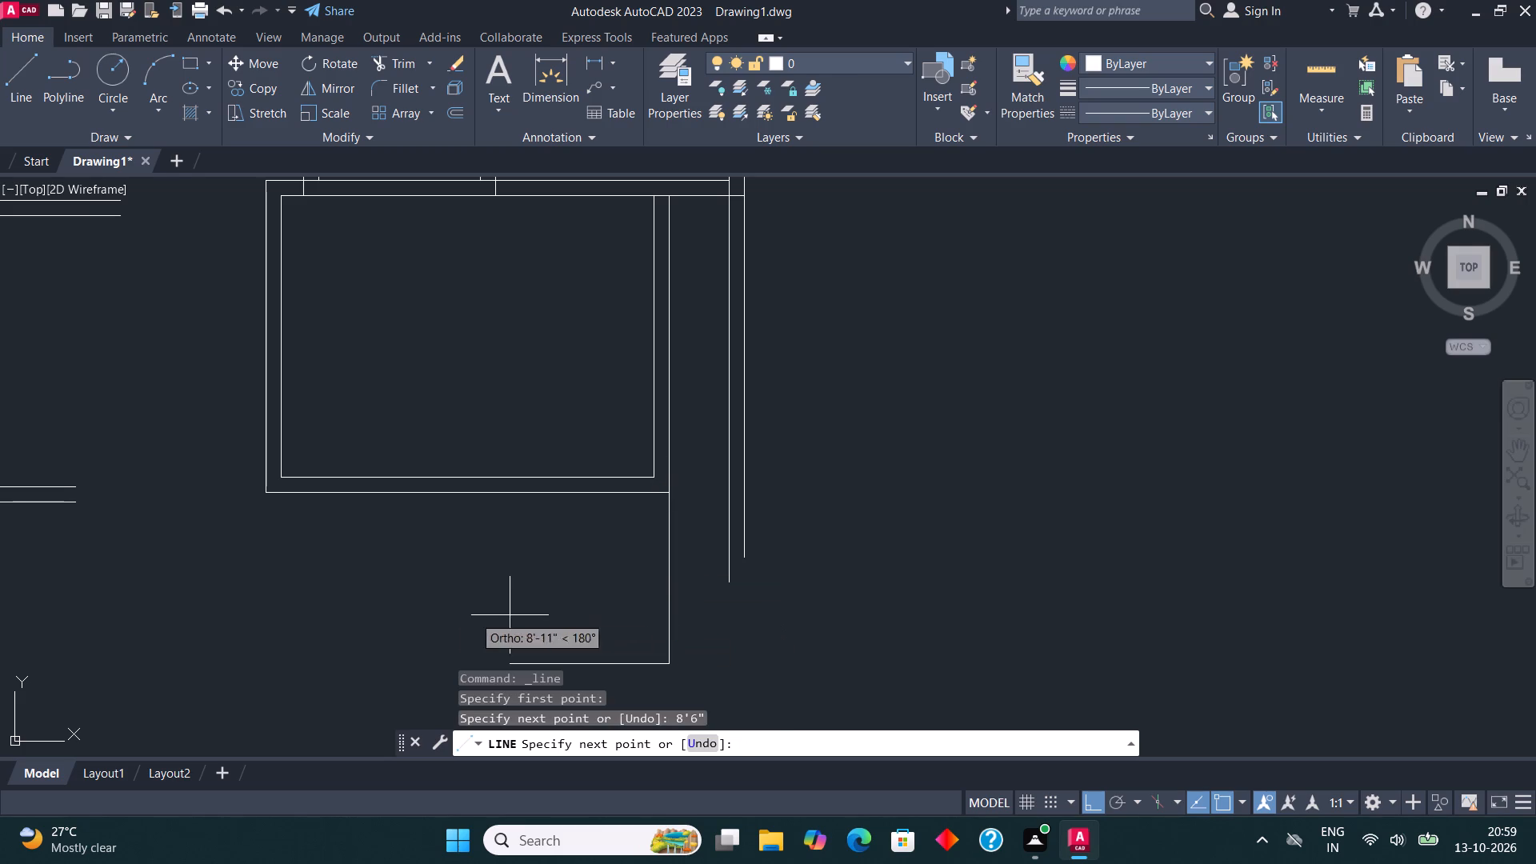
text(26)
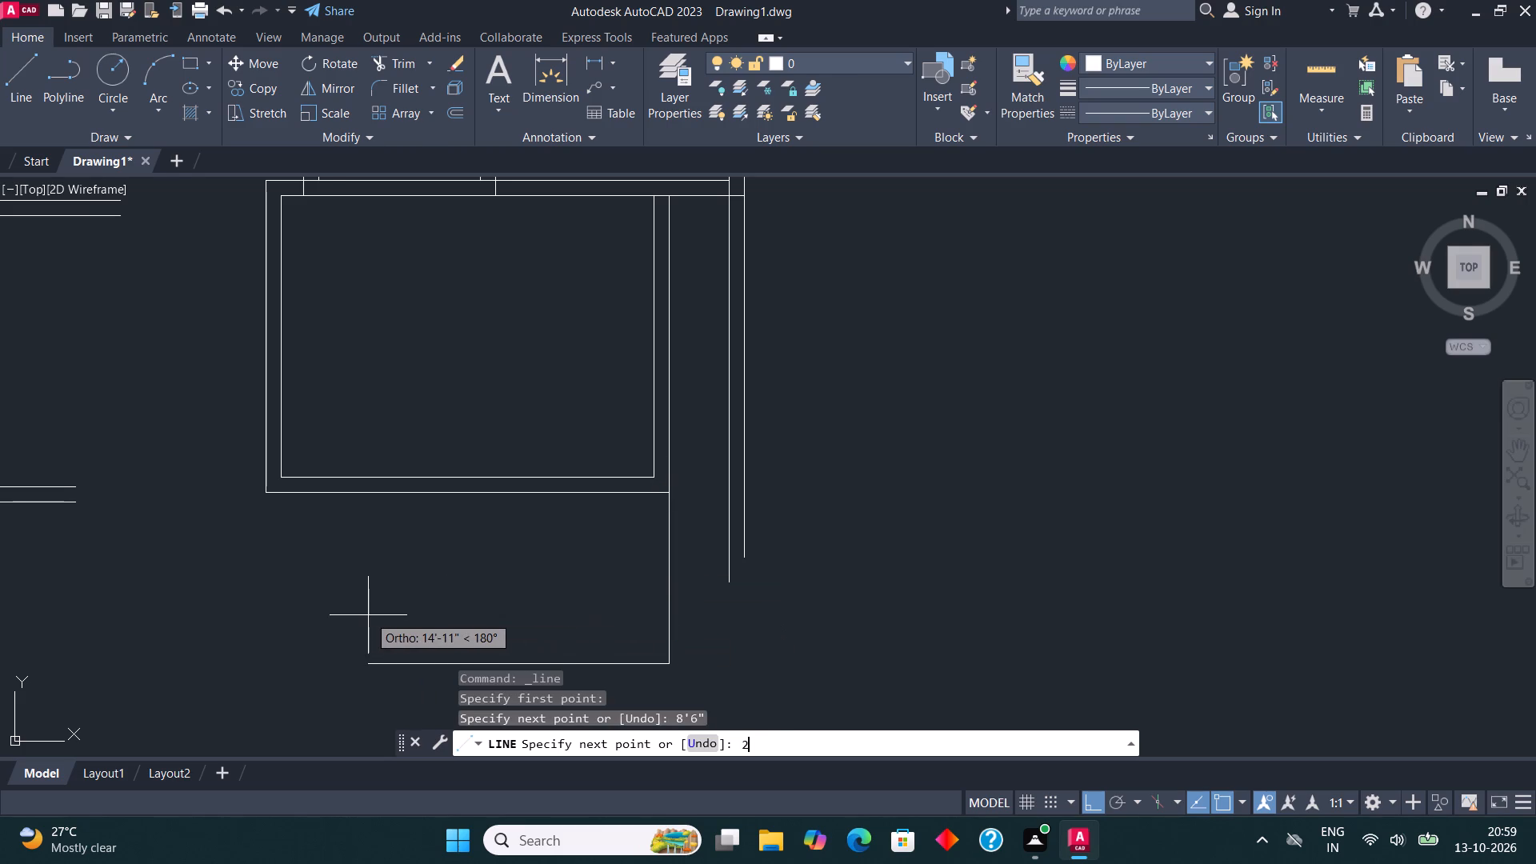
text('4")
key(Return)
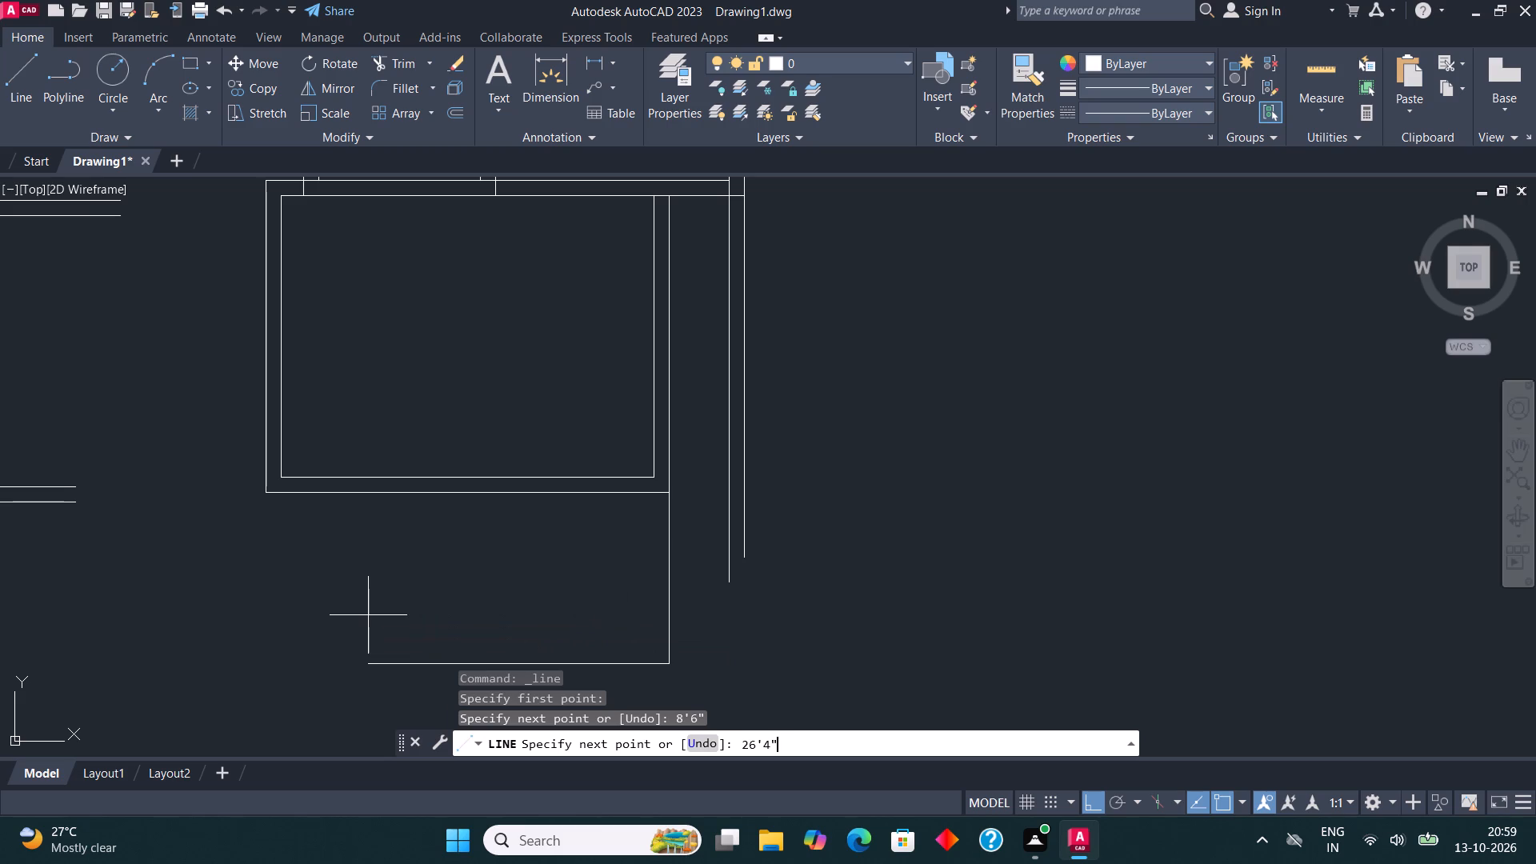
scroll(368, 615, down, 2)
middle_drag(292, 595, 366, 572)
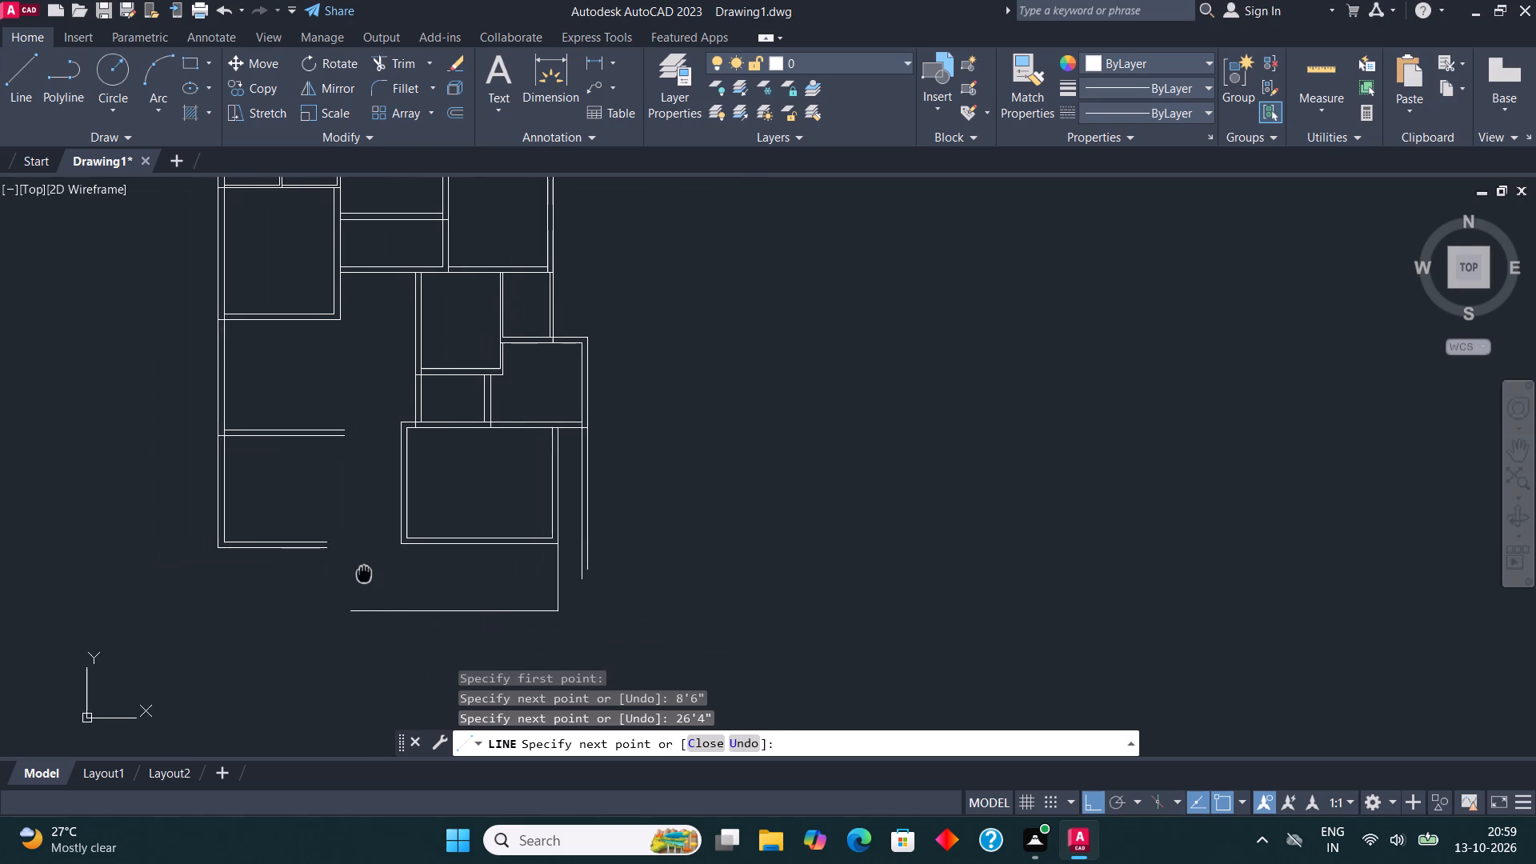
middle_drag(366, 572, 374, 570)
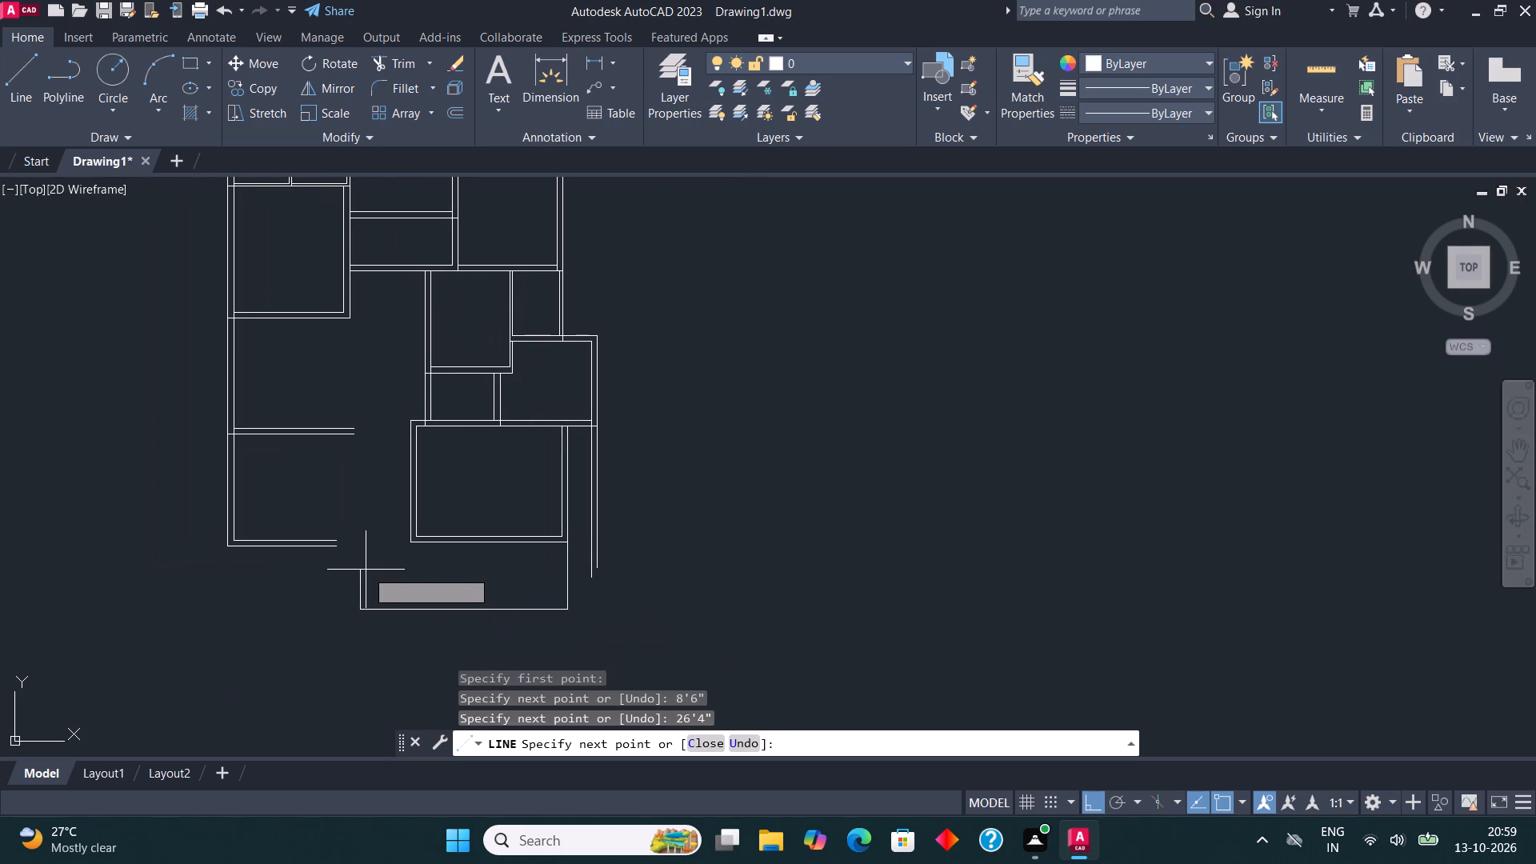
text(8'6")
key(Return)
scroll(395, 563, up, 2)
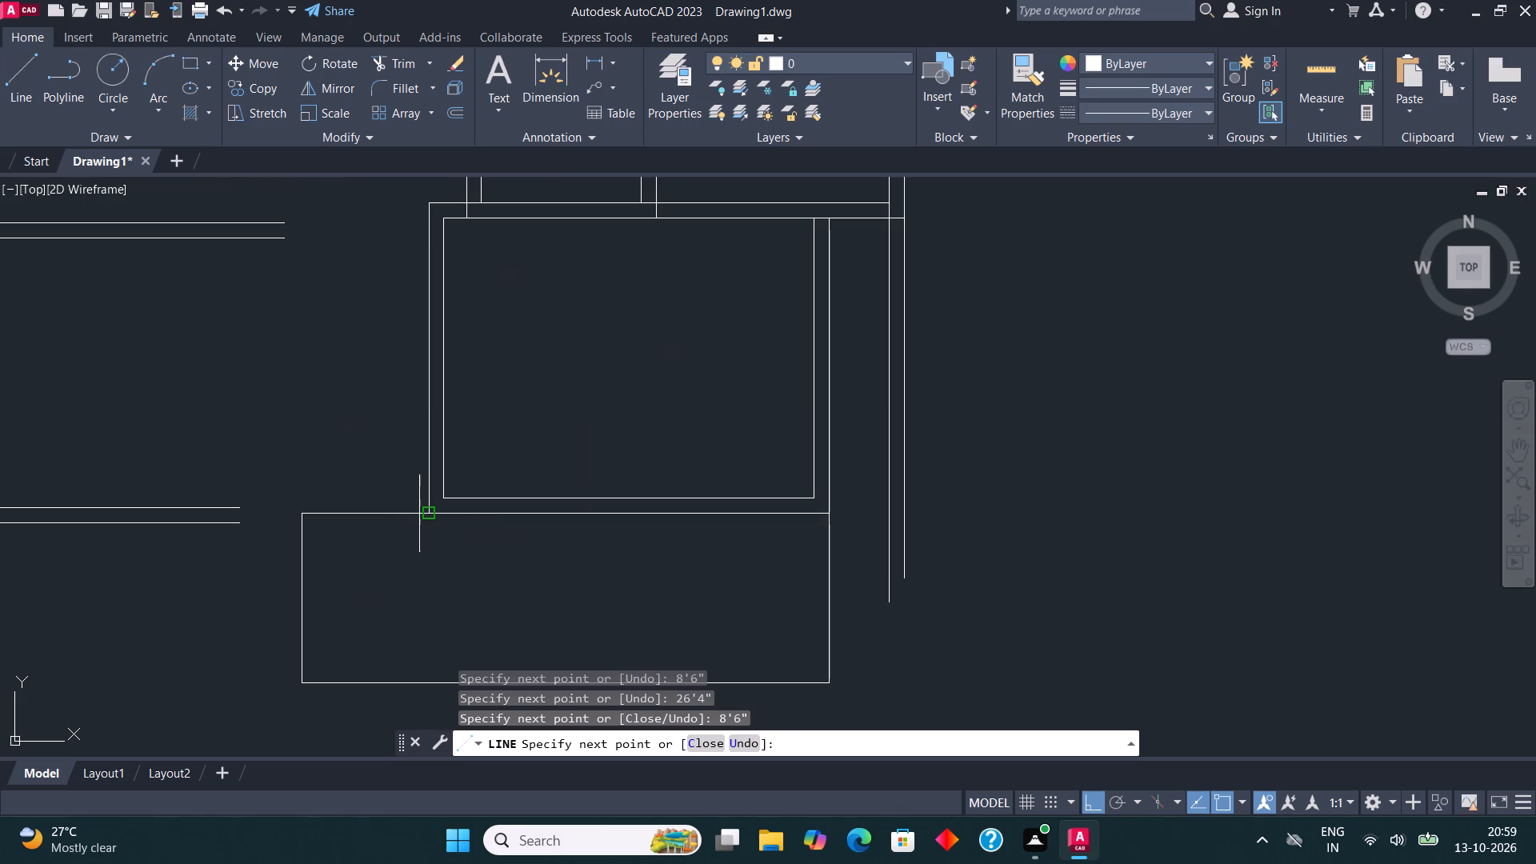
click(421, 514)
key(Escape)
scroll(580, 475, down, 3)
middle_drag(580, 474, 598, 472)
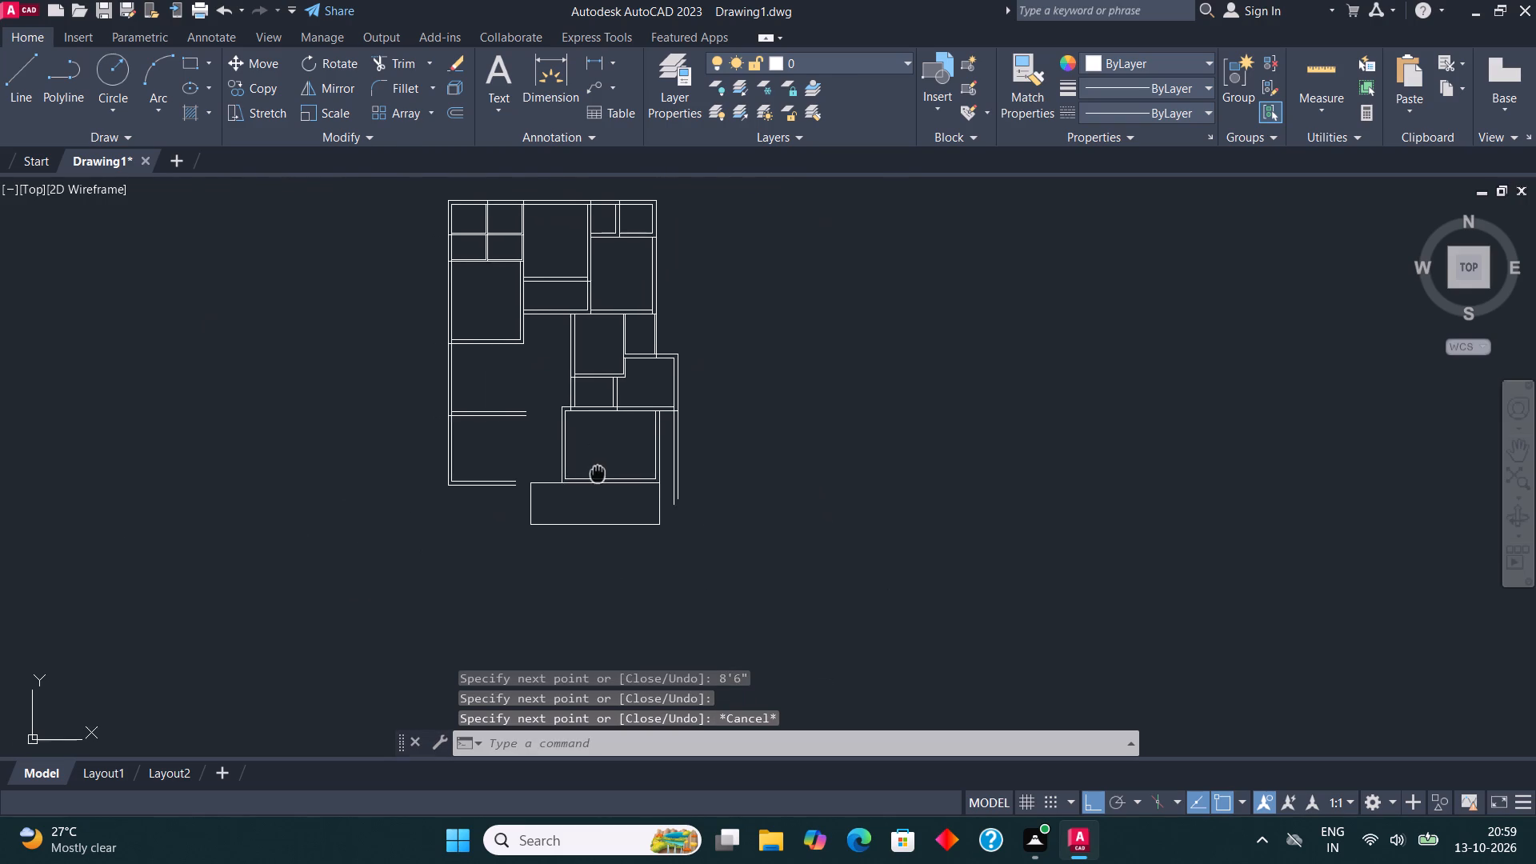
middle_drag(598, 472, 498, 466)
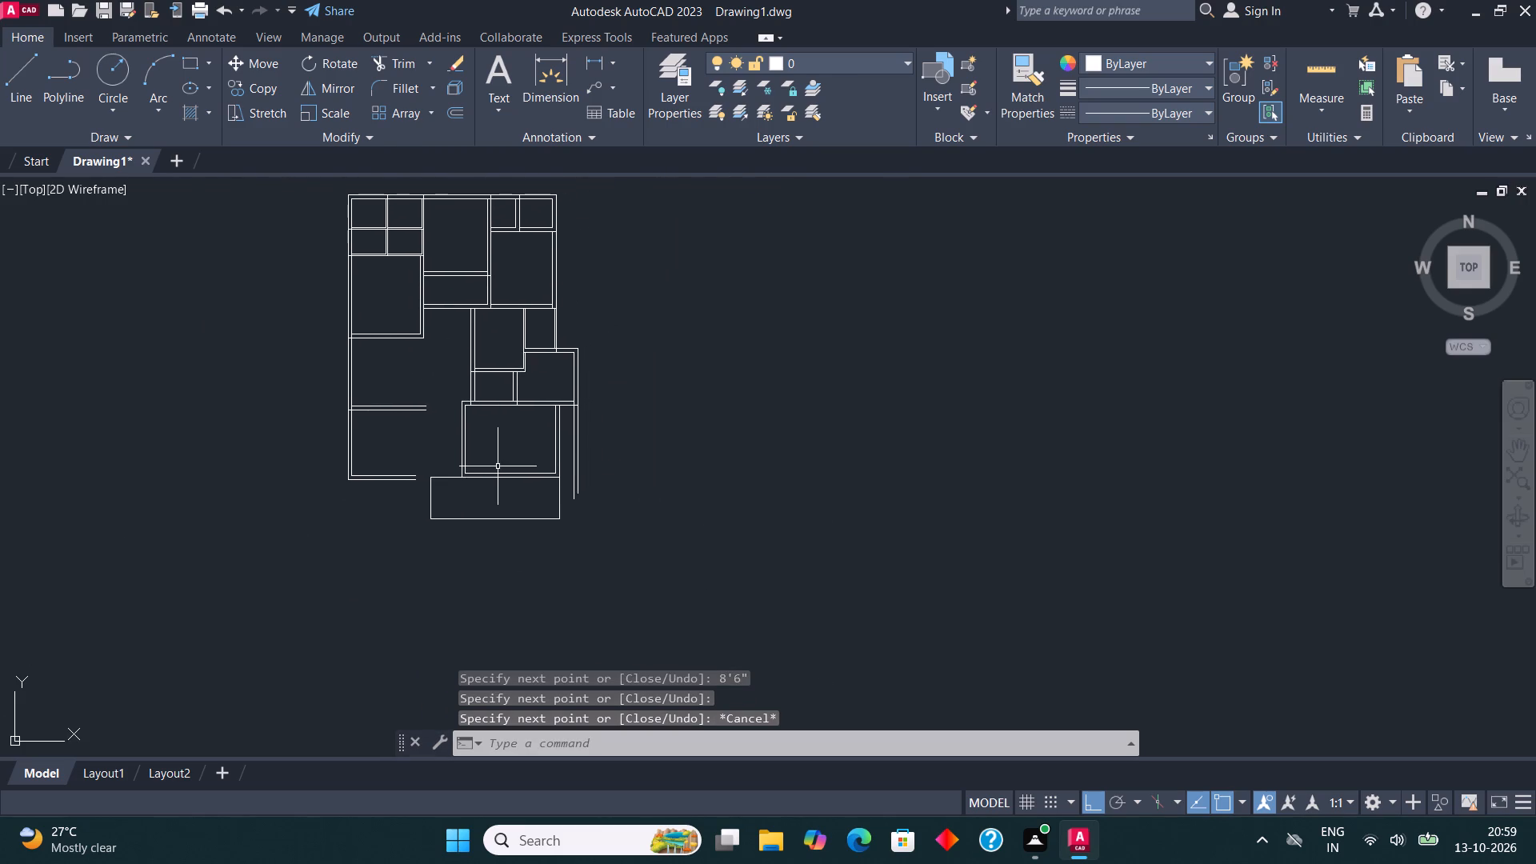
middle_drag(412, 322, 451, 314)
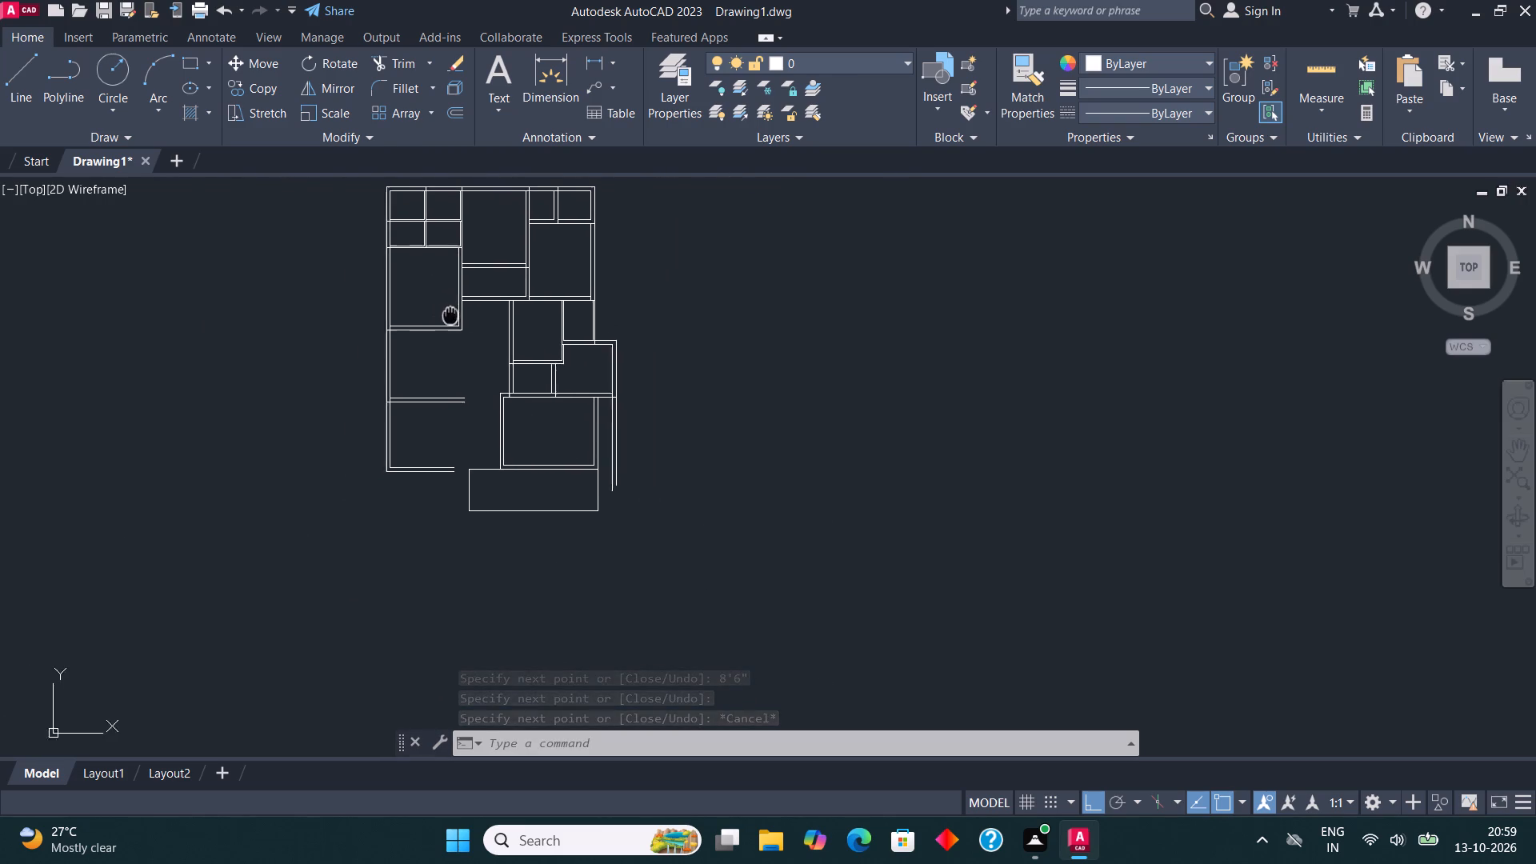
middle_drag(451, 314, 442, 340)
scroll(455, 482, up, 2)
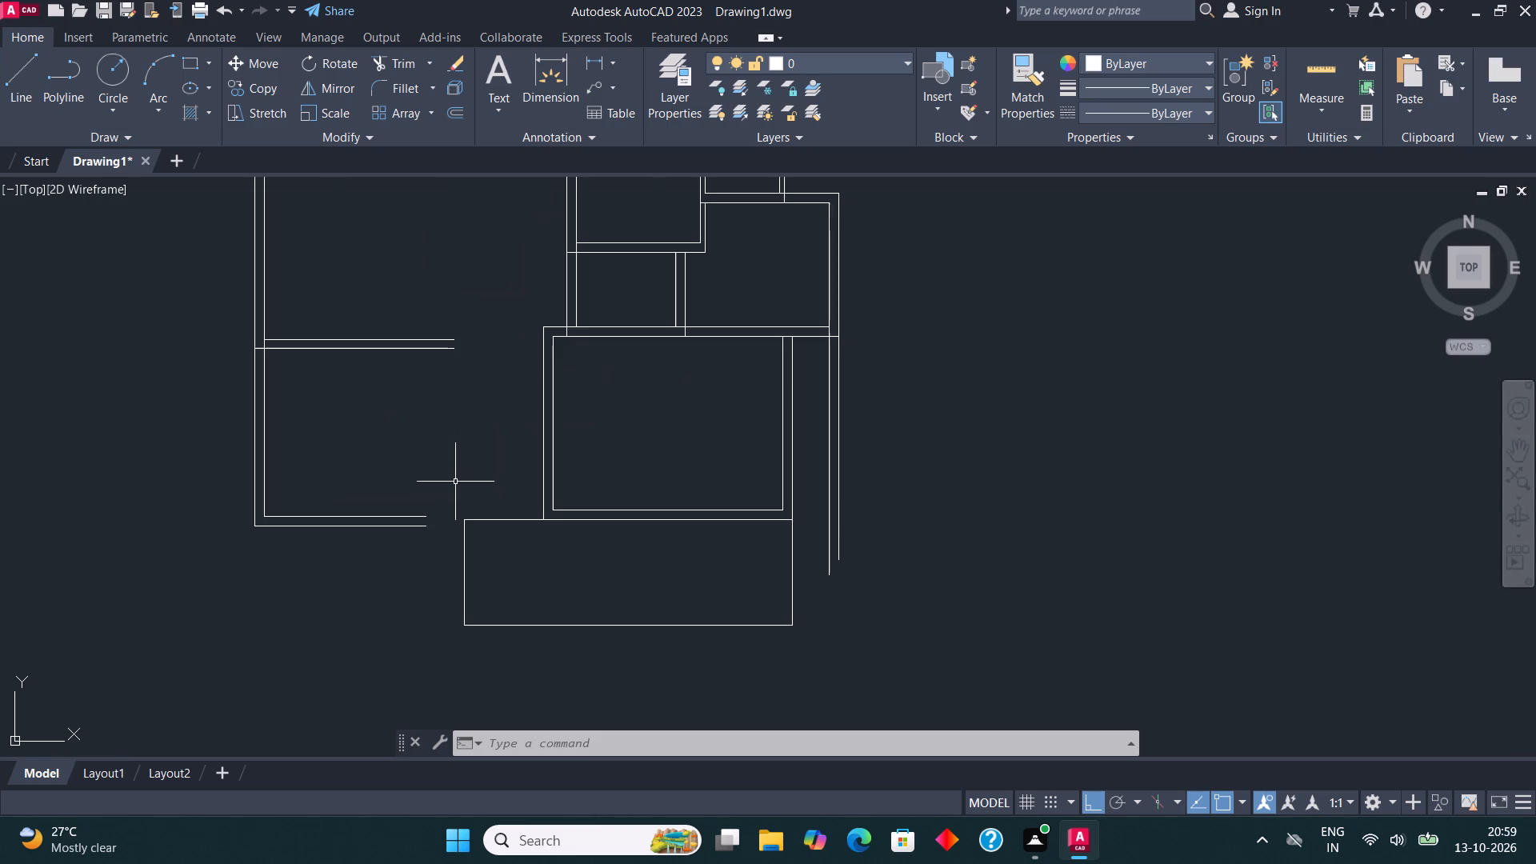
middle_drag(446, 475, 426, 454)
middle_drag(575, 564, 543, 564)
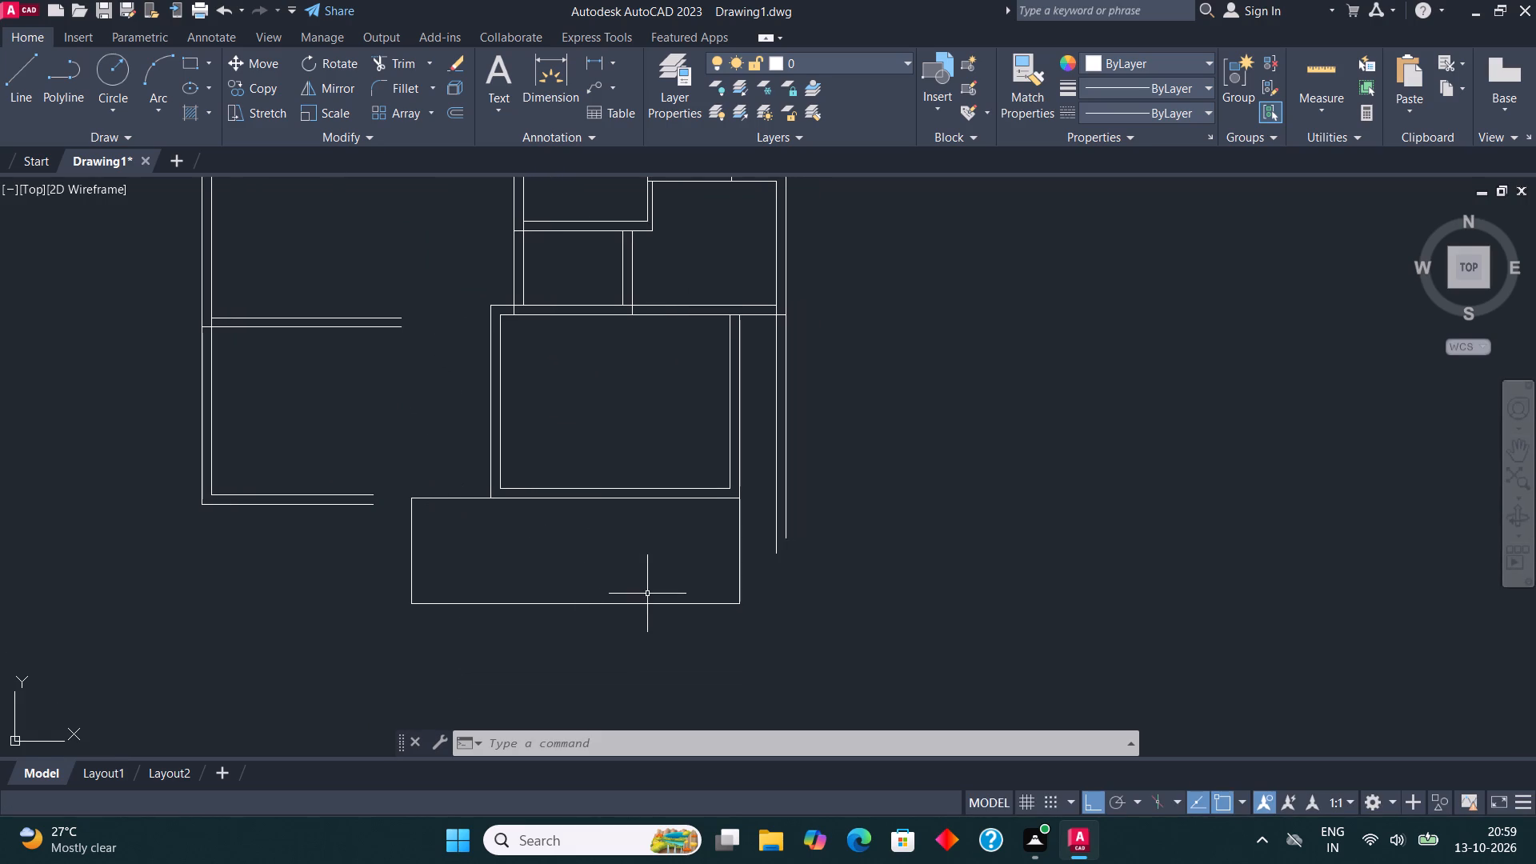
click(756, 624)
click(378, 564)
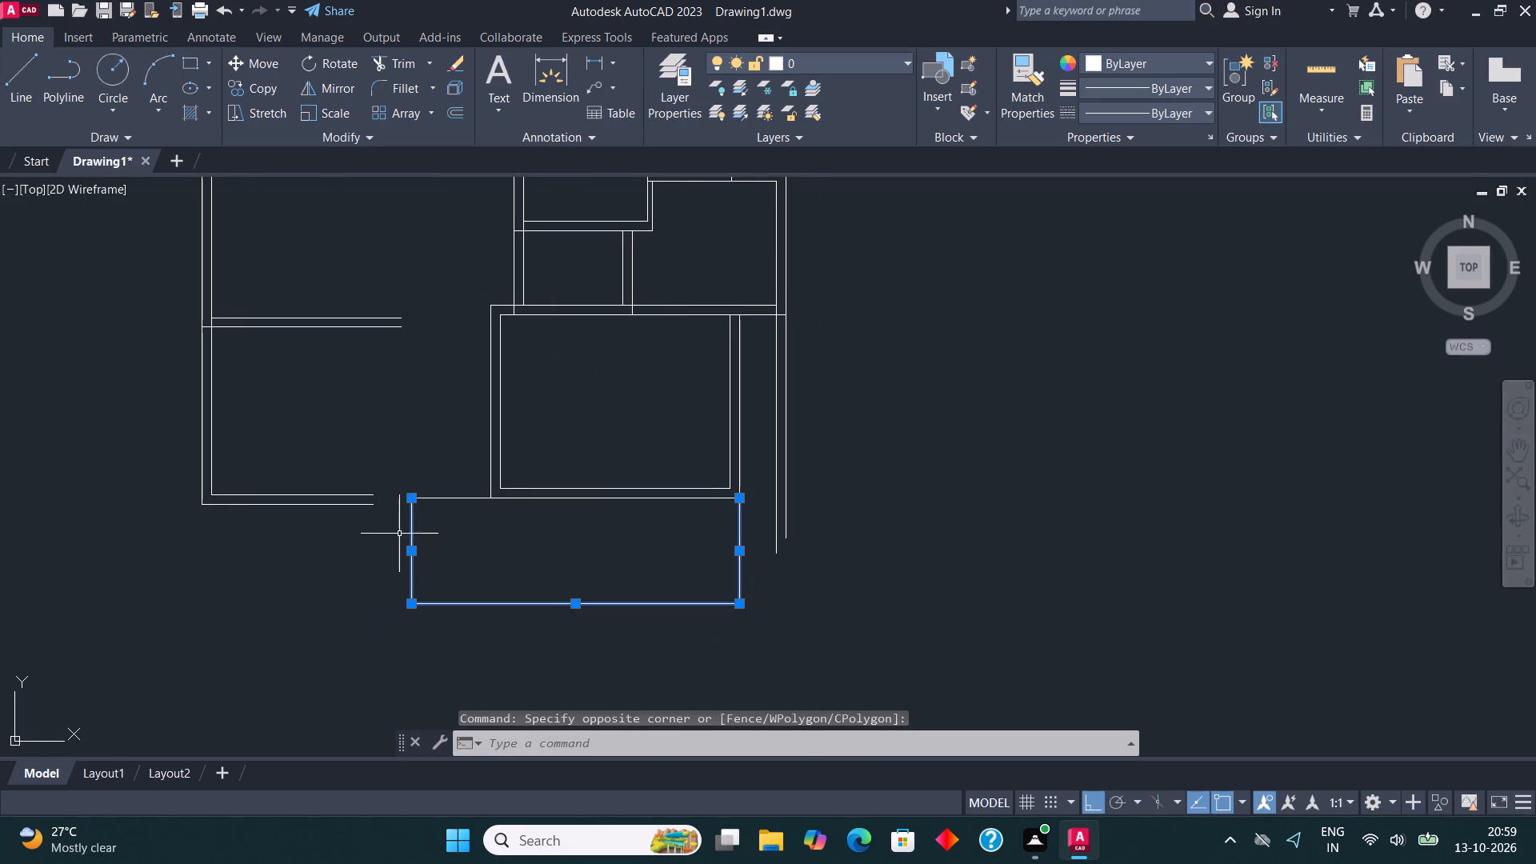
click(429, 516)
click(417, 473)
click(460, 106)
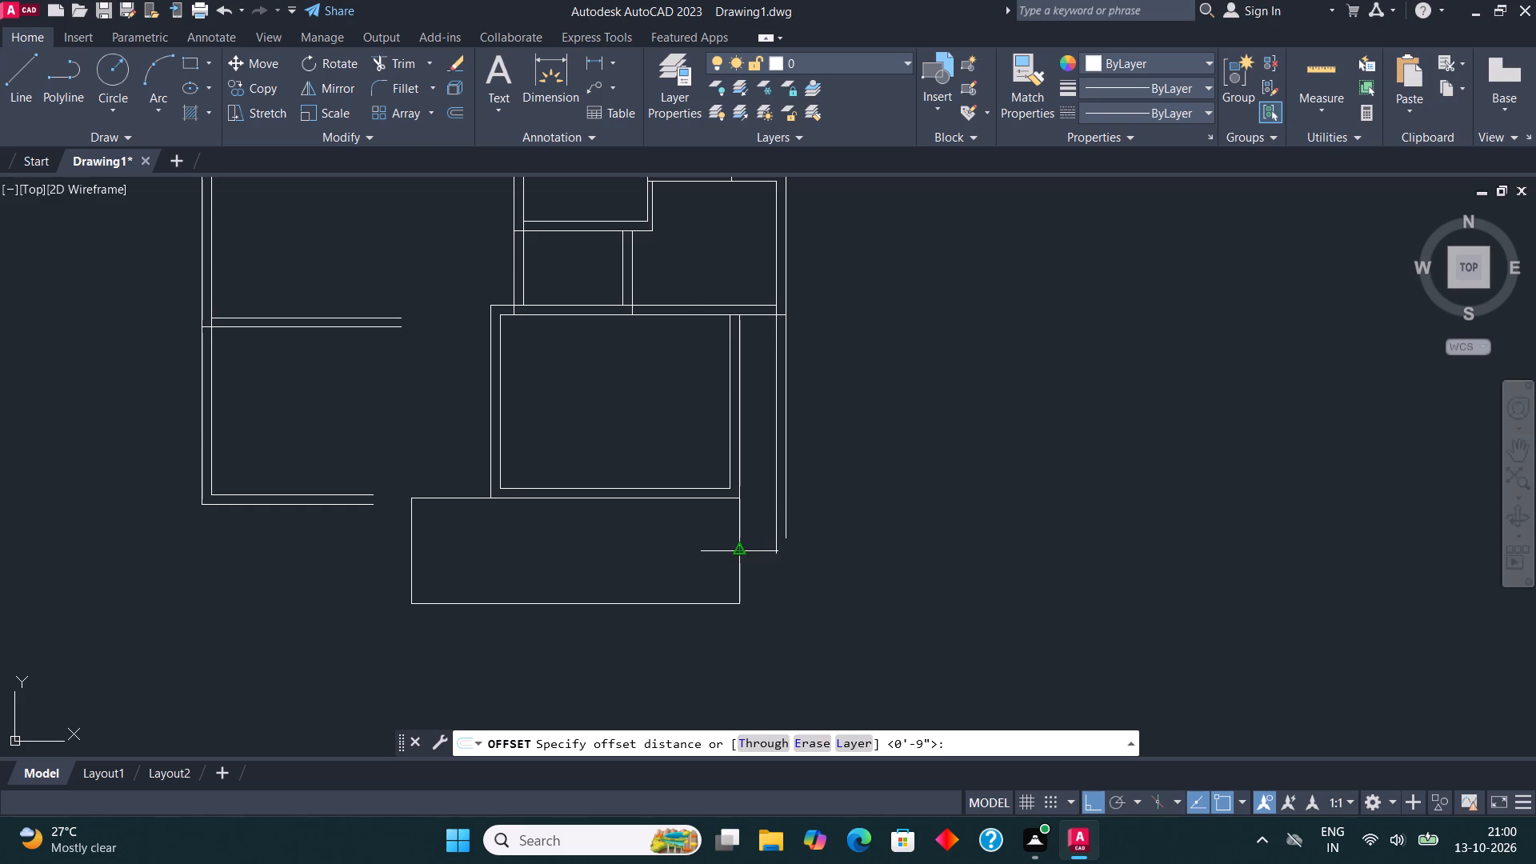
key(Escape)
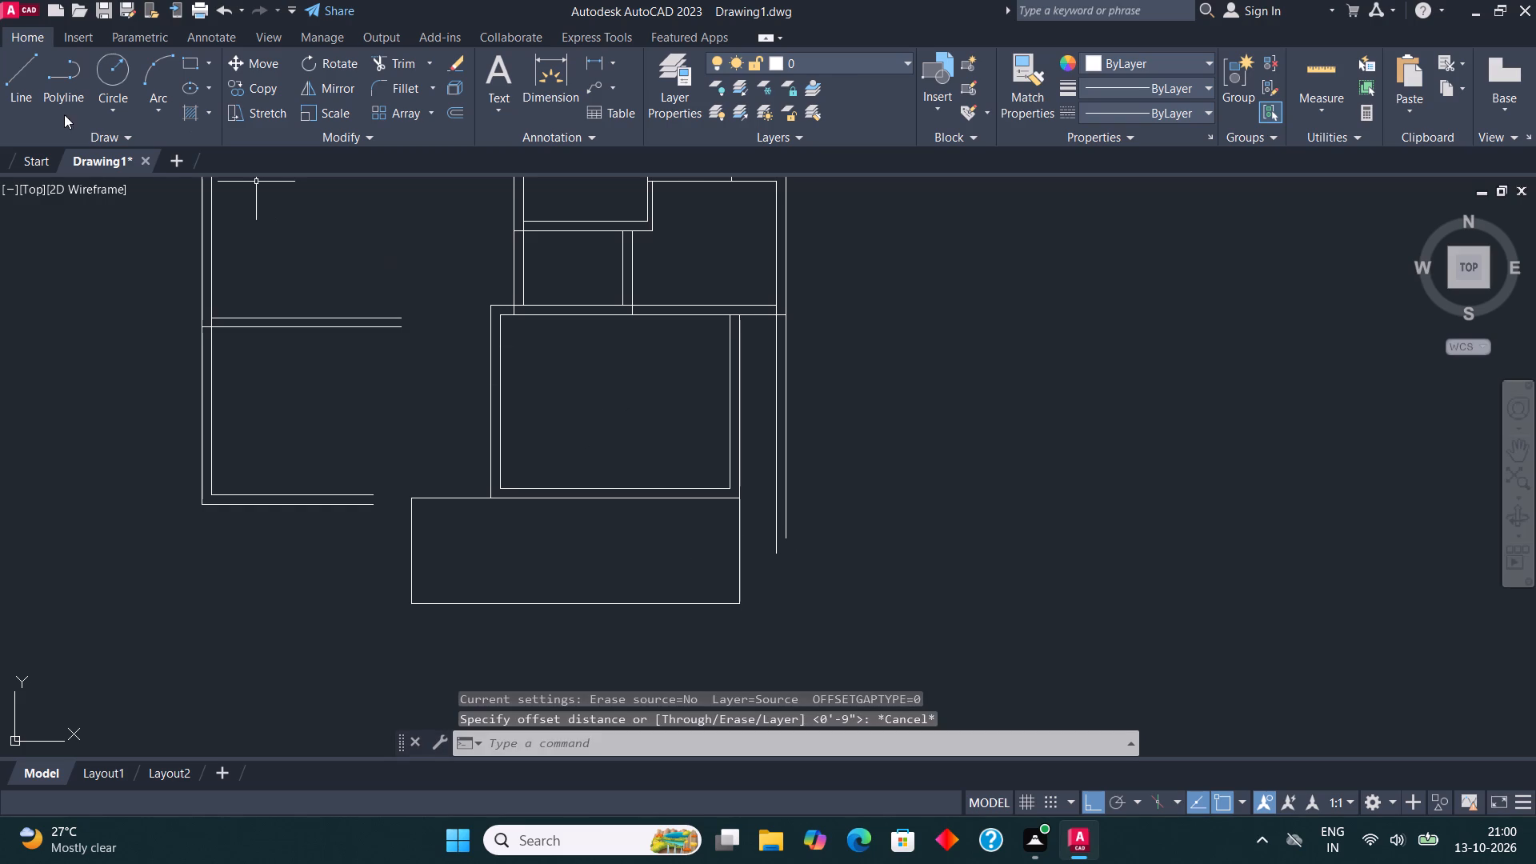
Draw a line from the 18'6" by 14' room's inner lower-right corner straight down to the lower space's bottom line.
click(18, 73)
scroll(681, 535, up, 2)
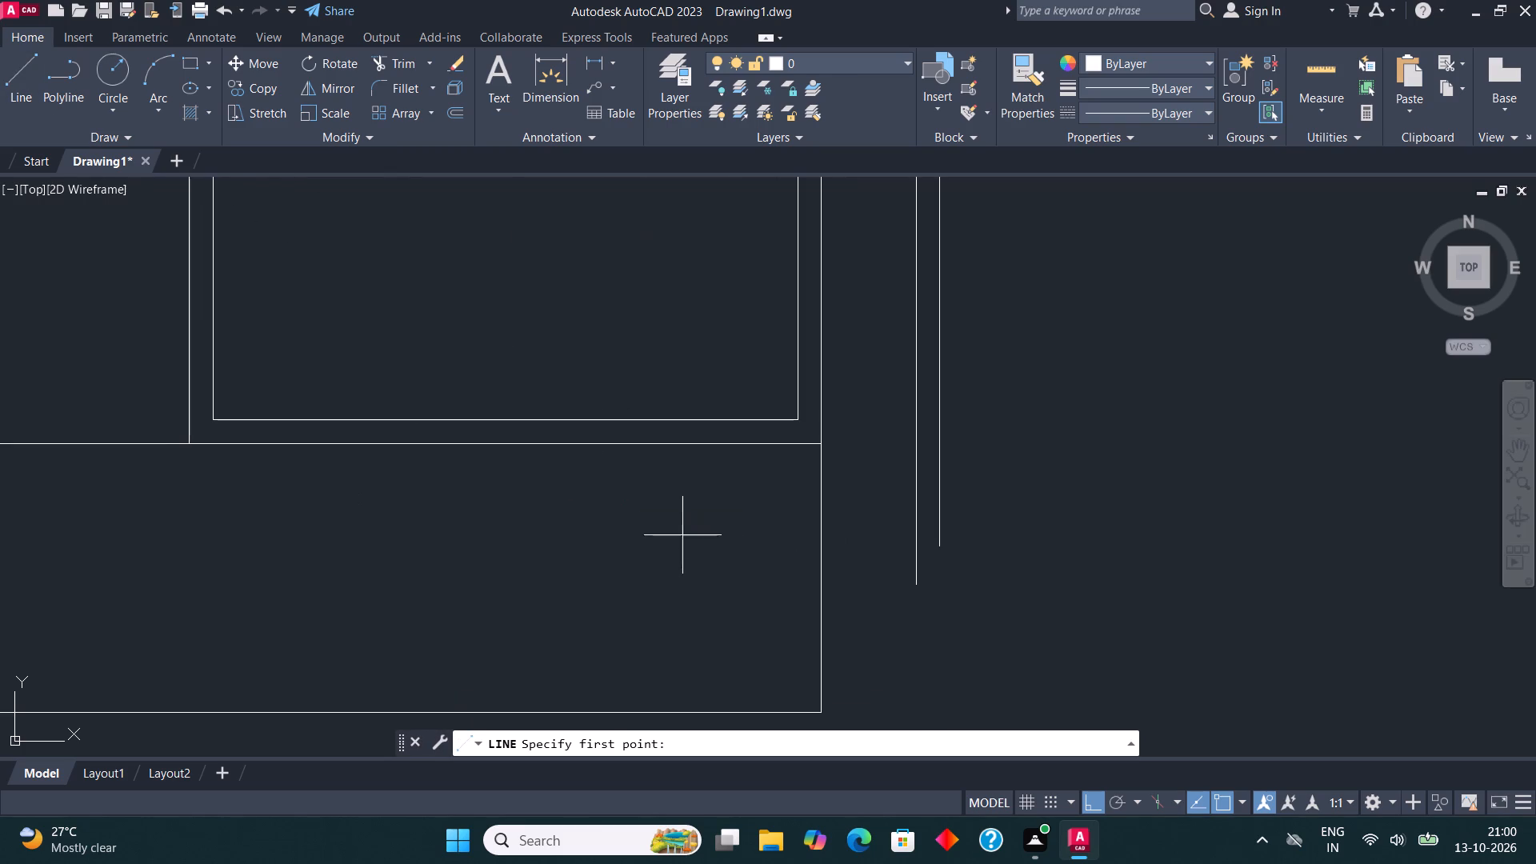
click(794, 426)
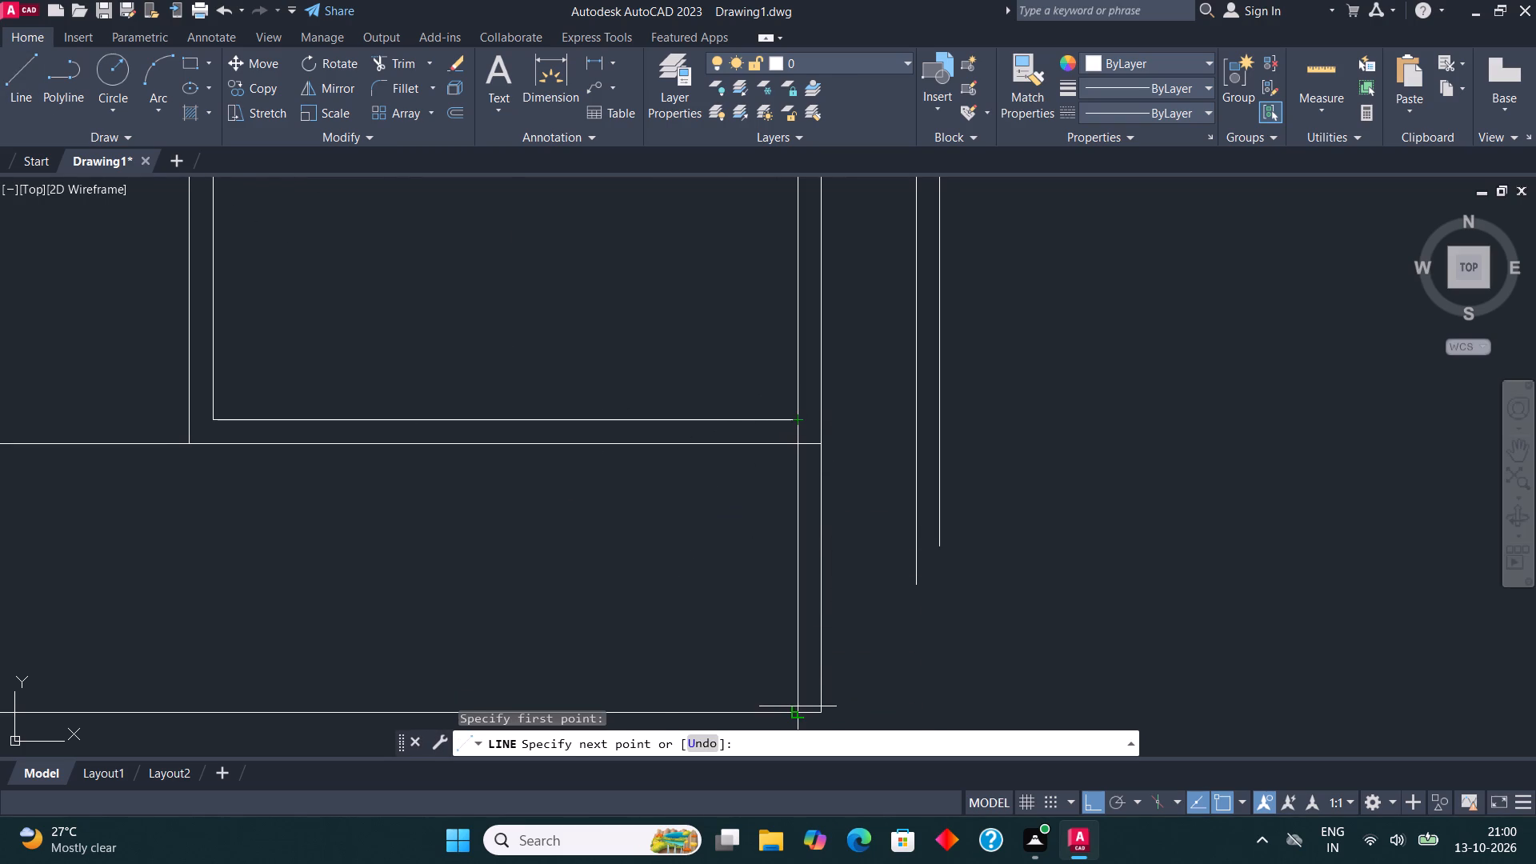
click(798, 706)
key(Escape)
Draw a line 26'4" left from the foot of that inner line, then up and right to meet the lower space's top line.
scroll(751, 478, down, 1)
click(18, 66)
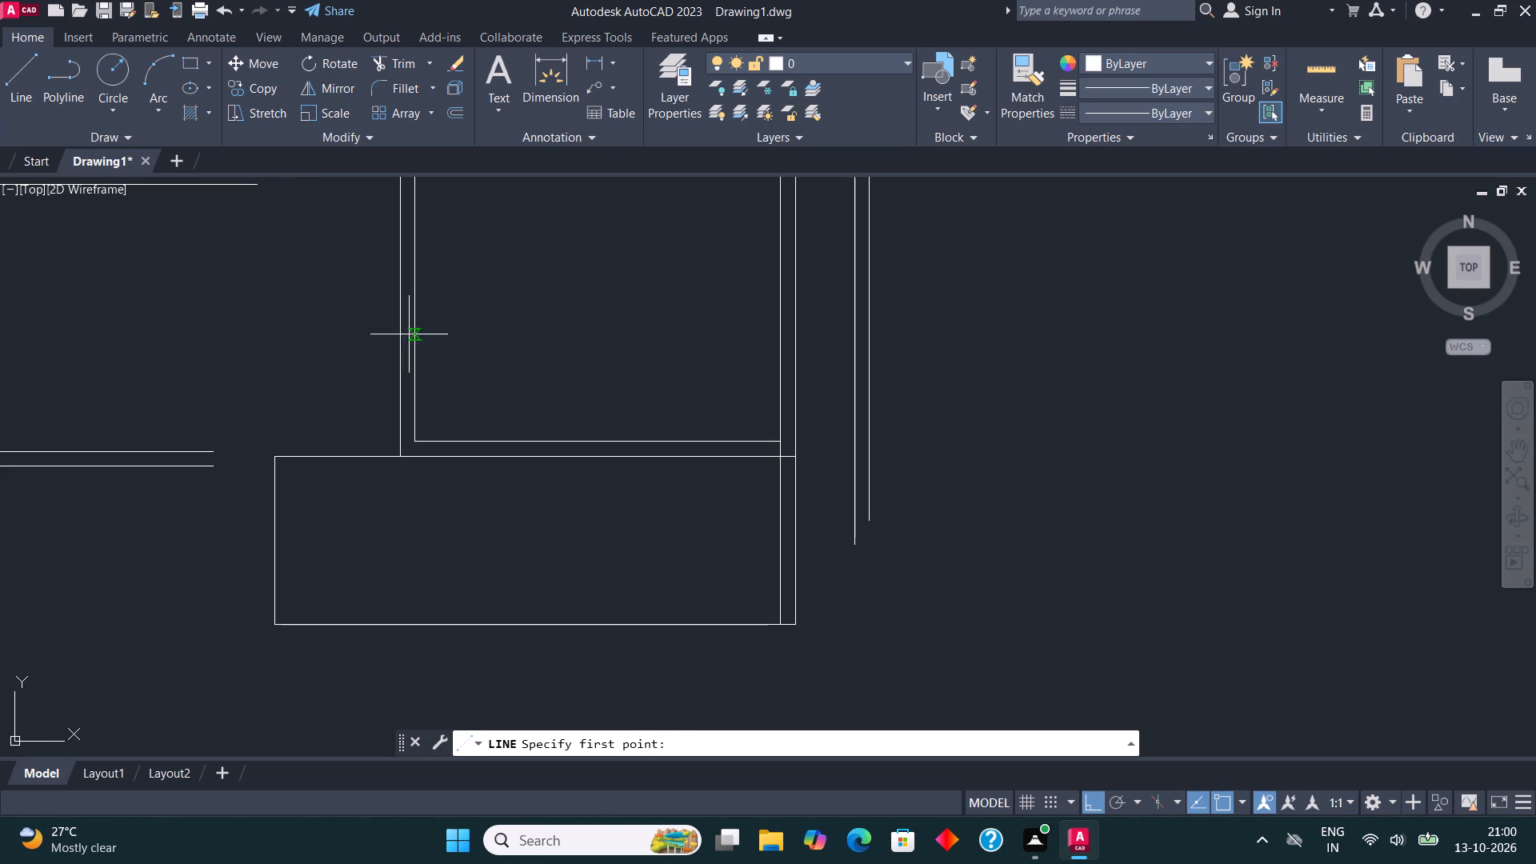
click(784, 620)
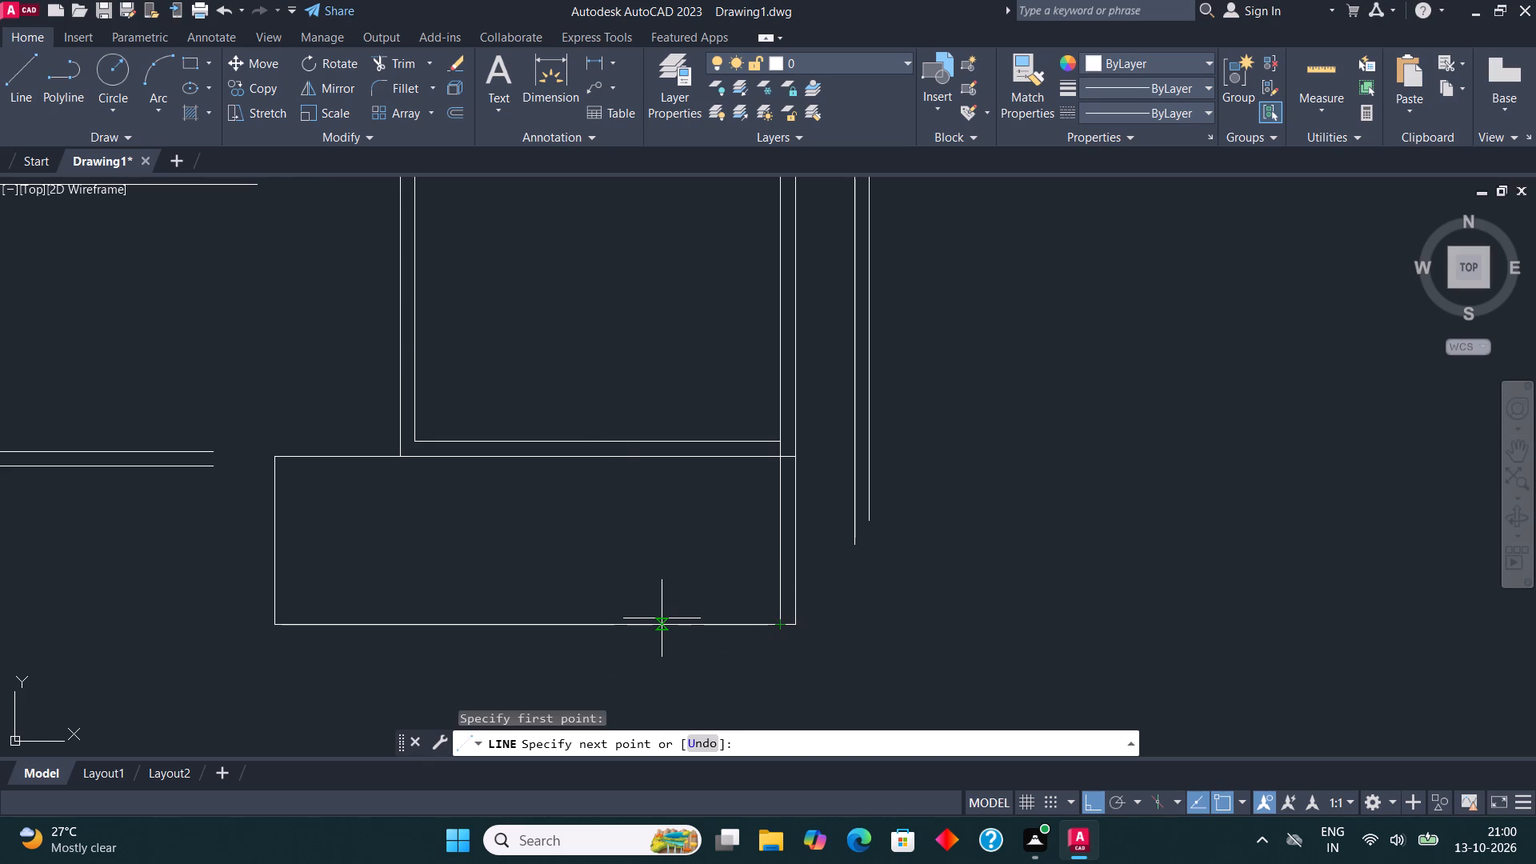
text(26'4")
key(Return)
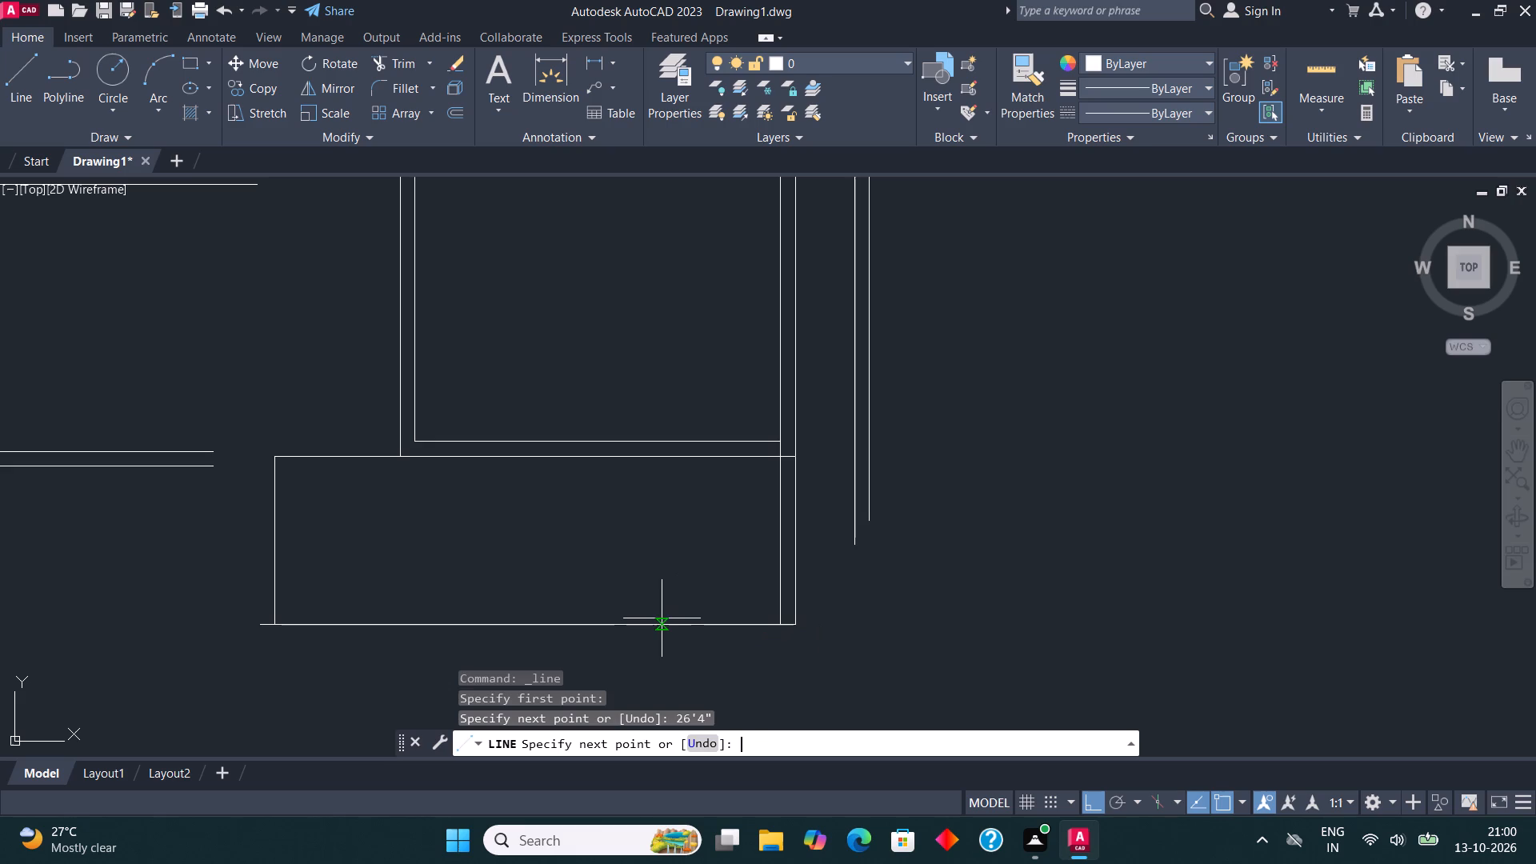
scroll(270, 470, up, 1)
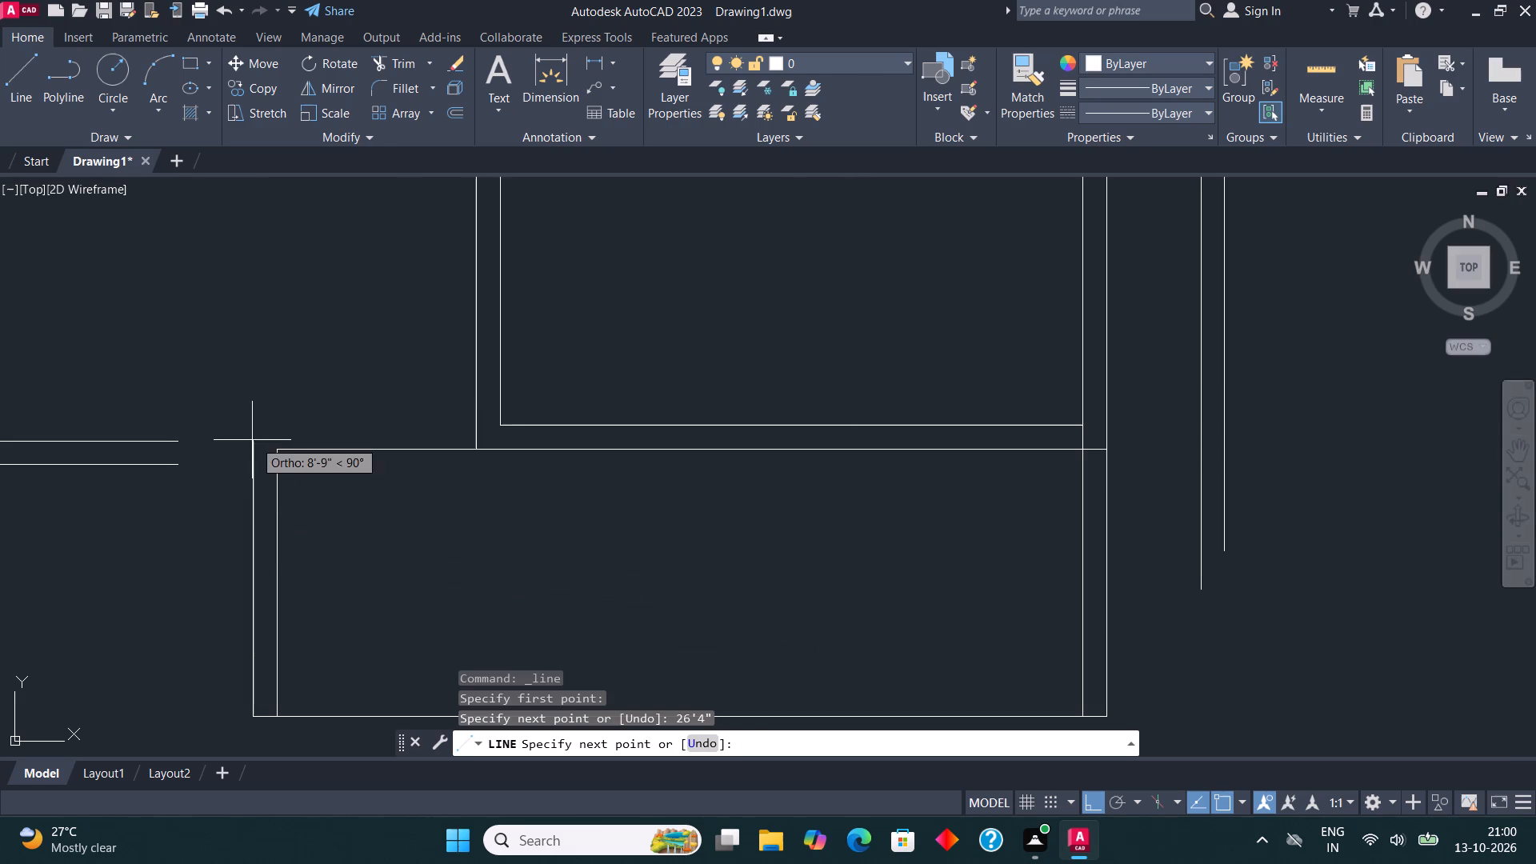
click(260, 449)
click(323, 446)
key(Escape)
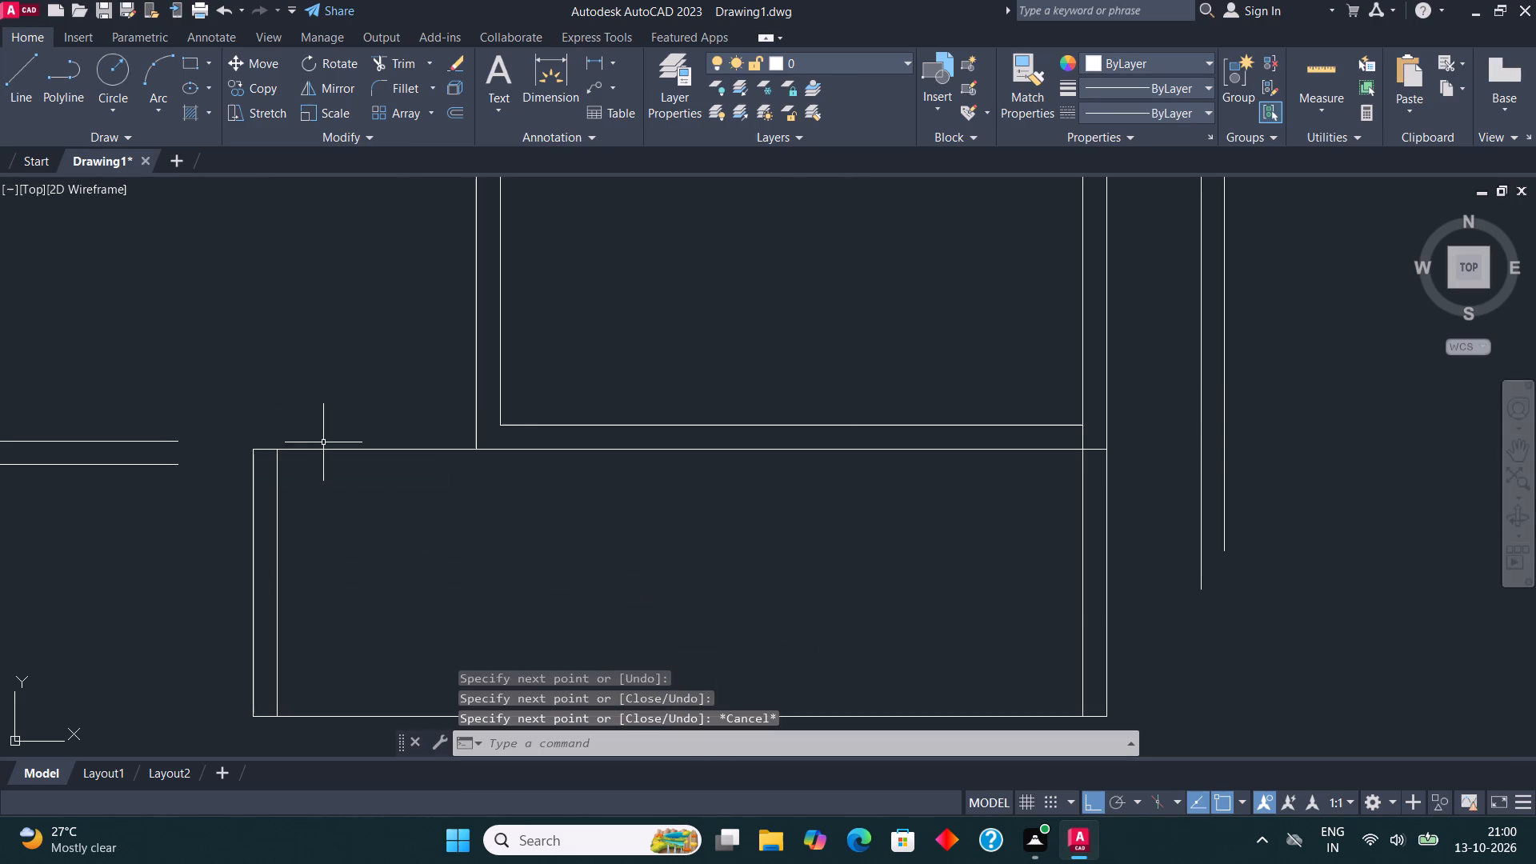
Trim away the lower space's old left line, just inside the new left line.
click(404, 65)
click(279, 535)
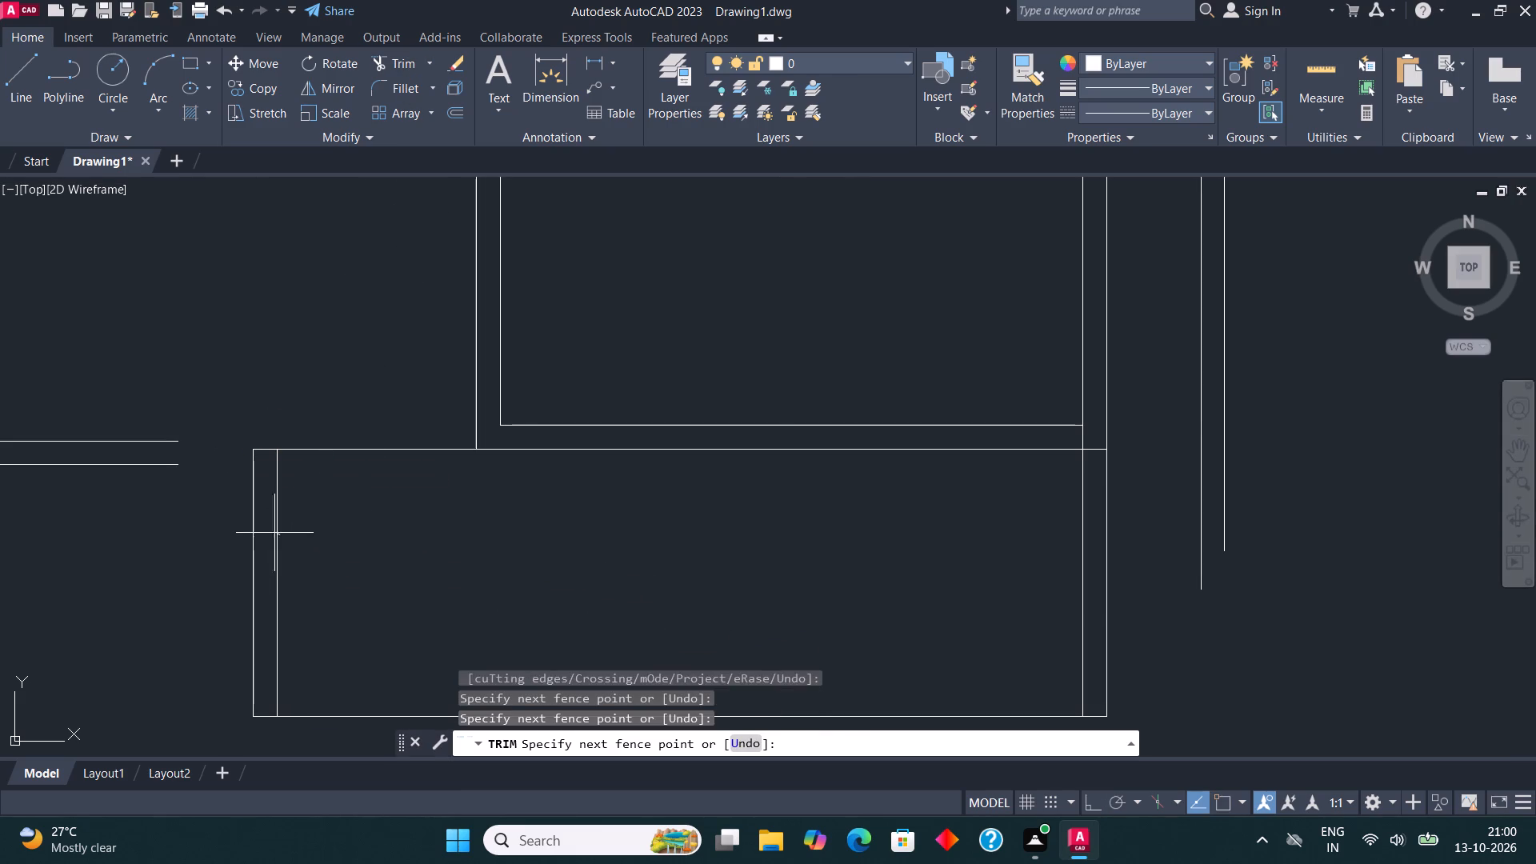
click(270, 530)
key(Escape)
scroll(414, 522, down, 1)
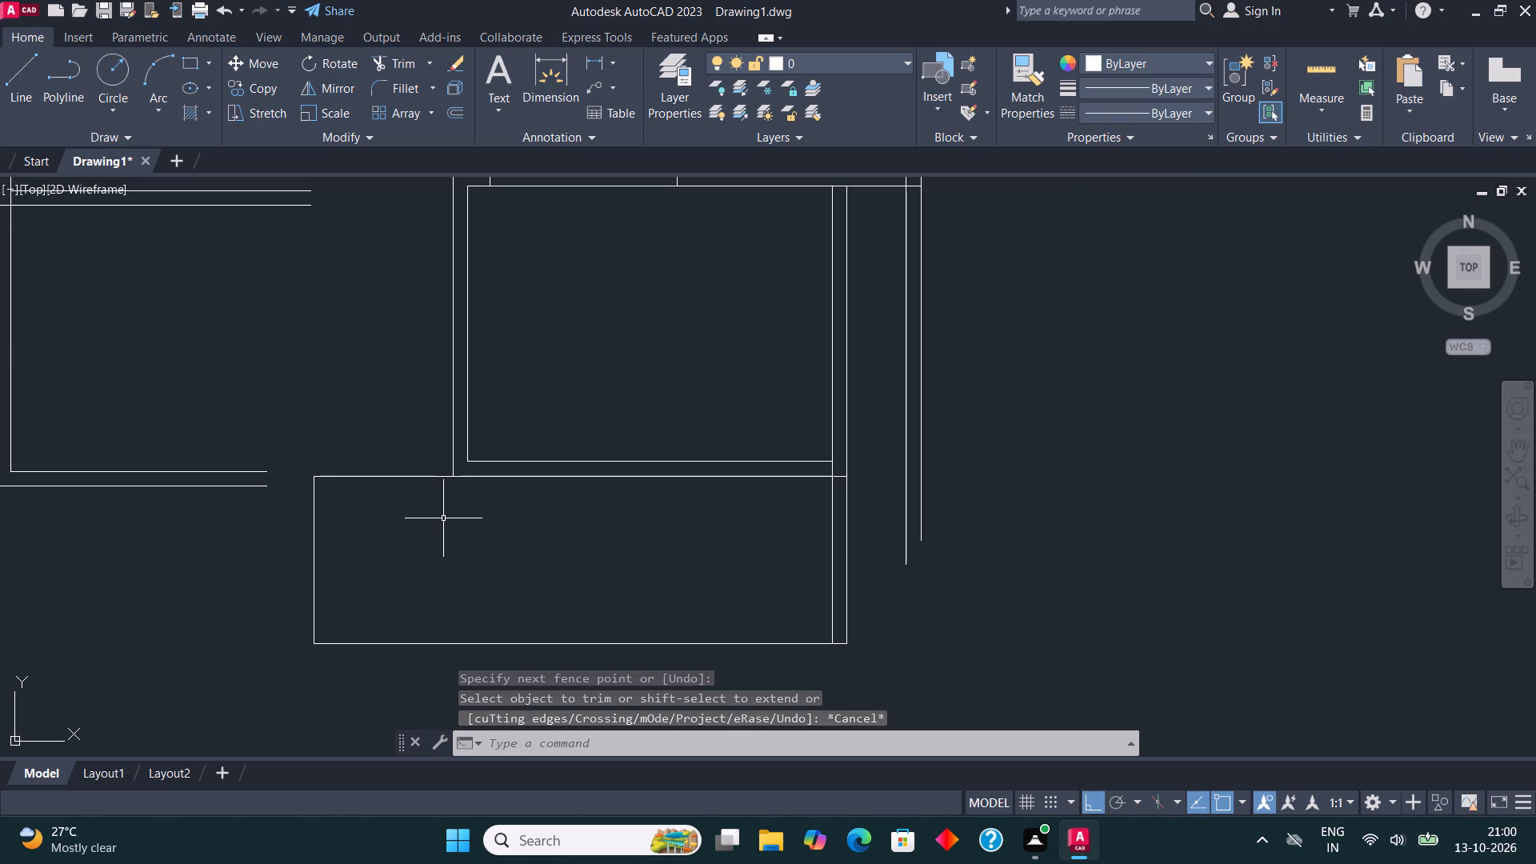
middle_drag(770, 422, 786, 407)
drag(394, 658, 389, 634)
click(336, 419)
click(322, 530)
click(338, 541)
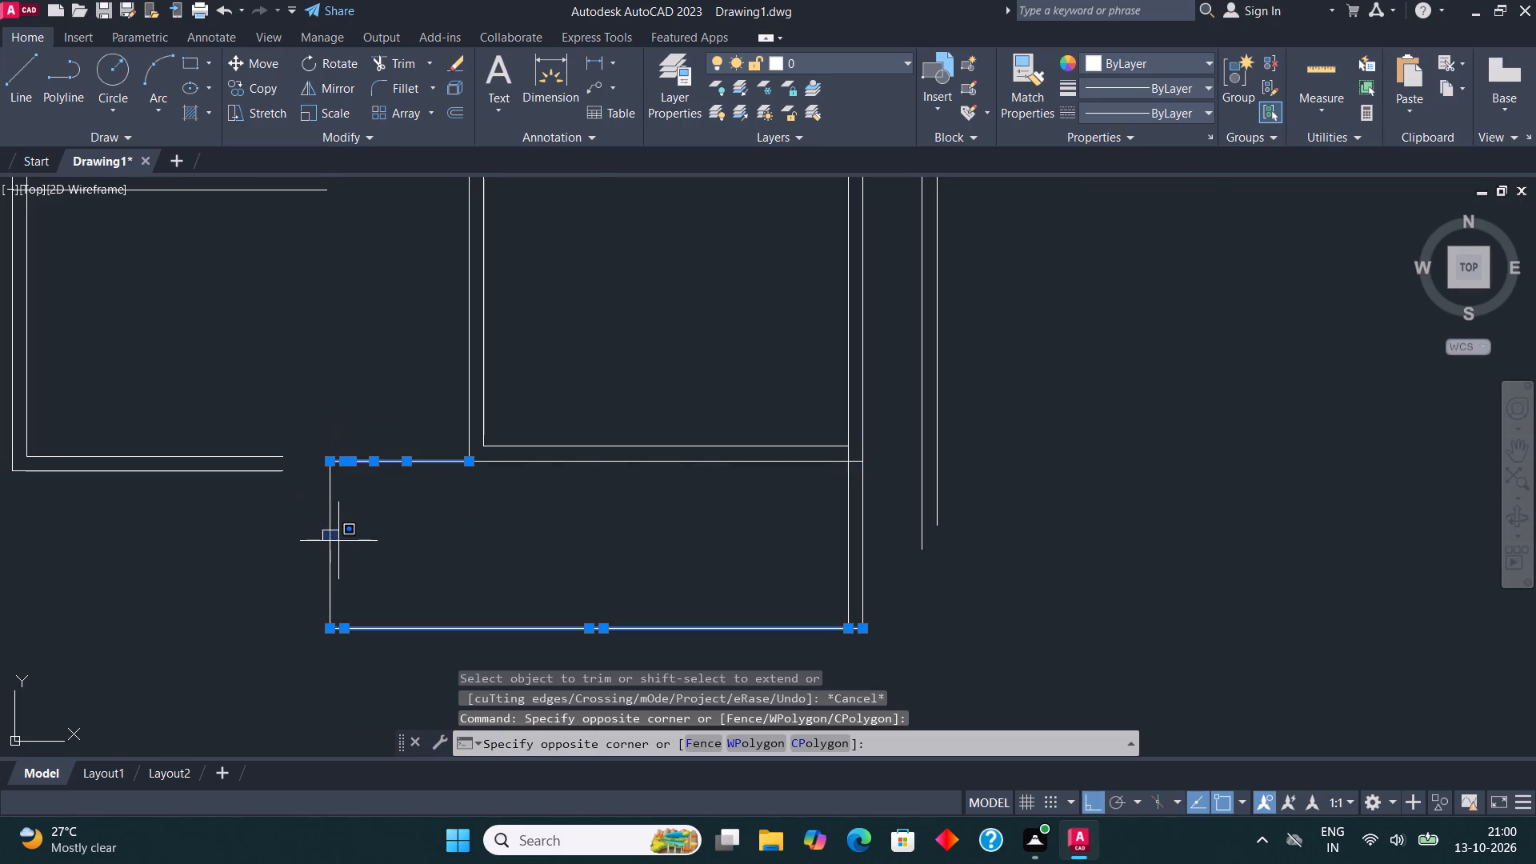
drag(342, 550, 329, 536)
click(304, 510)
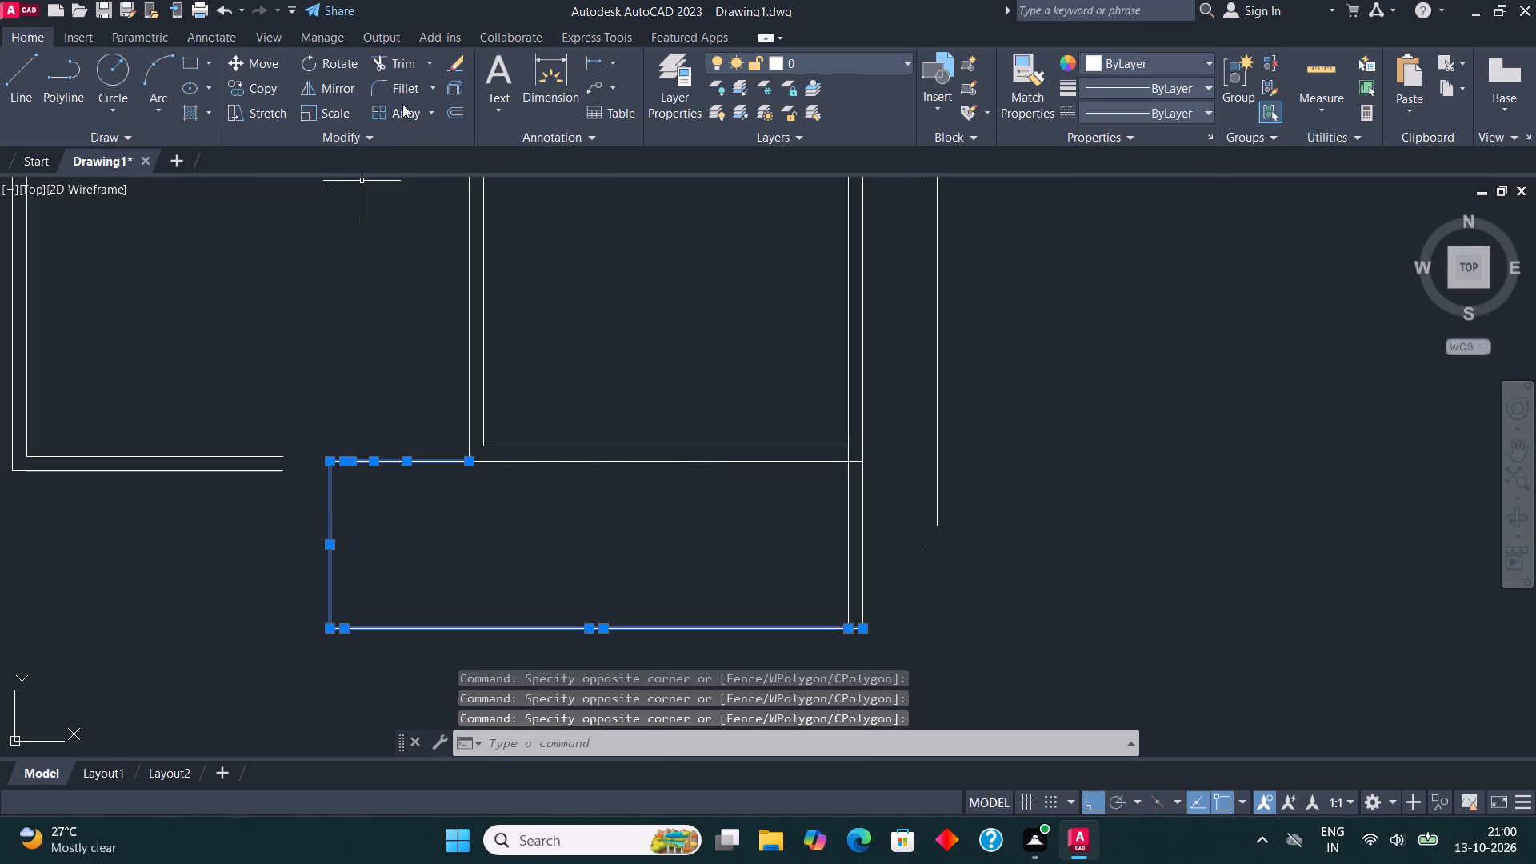
Offset the lower space's bottom, left and short top lines outward by 9".
click(459, 112)
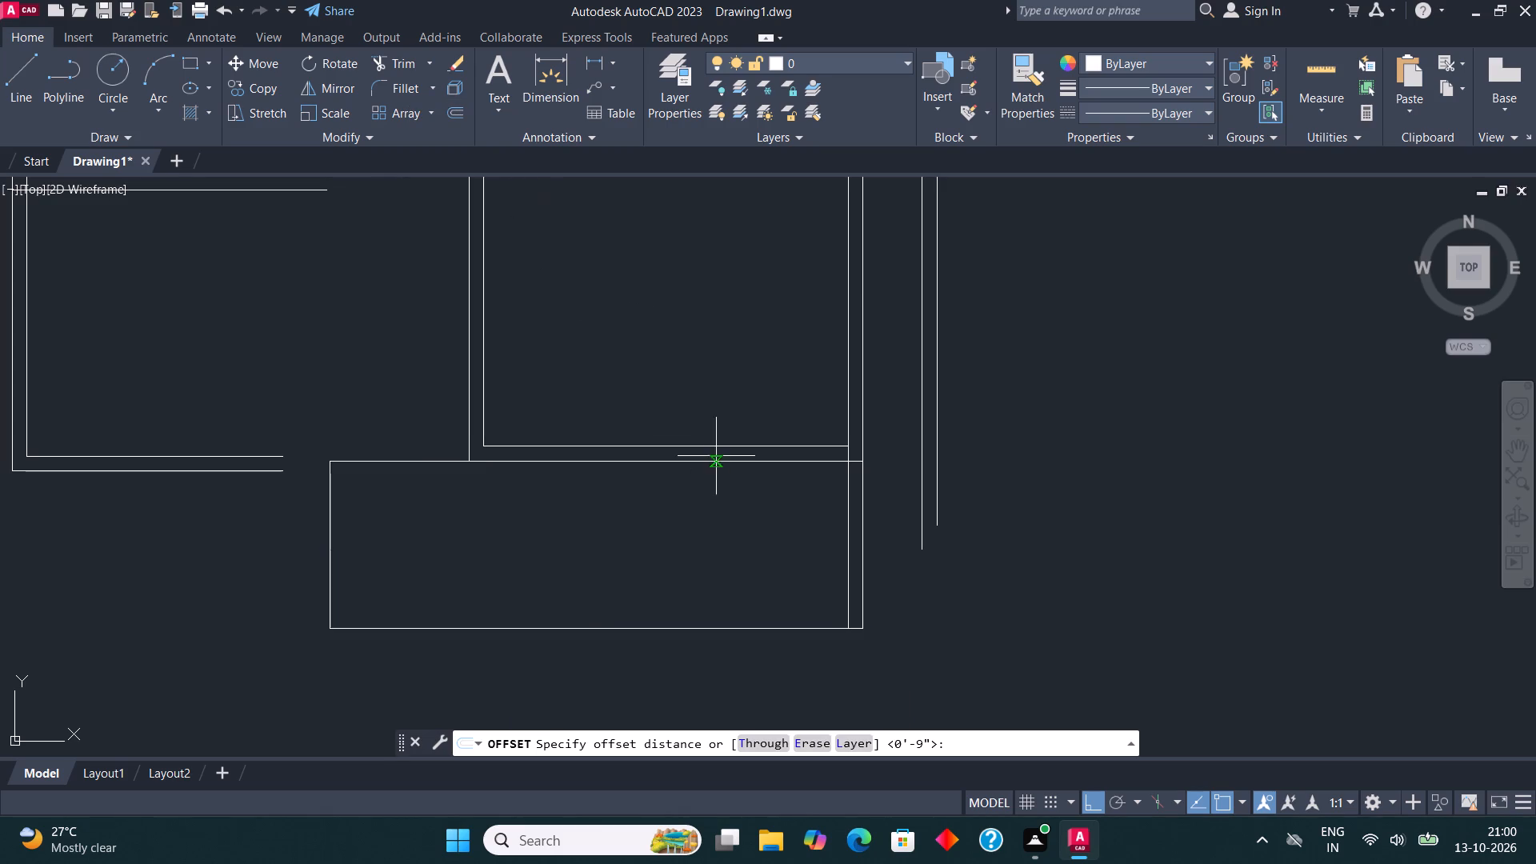
scroll(770, 498, down, 1)
click(717, 577)
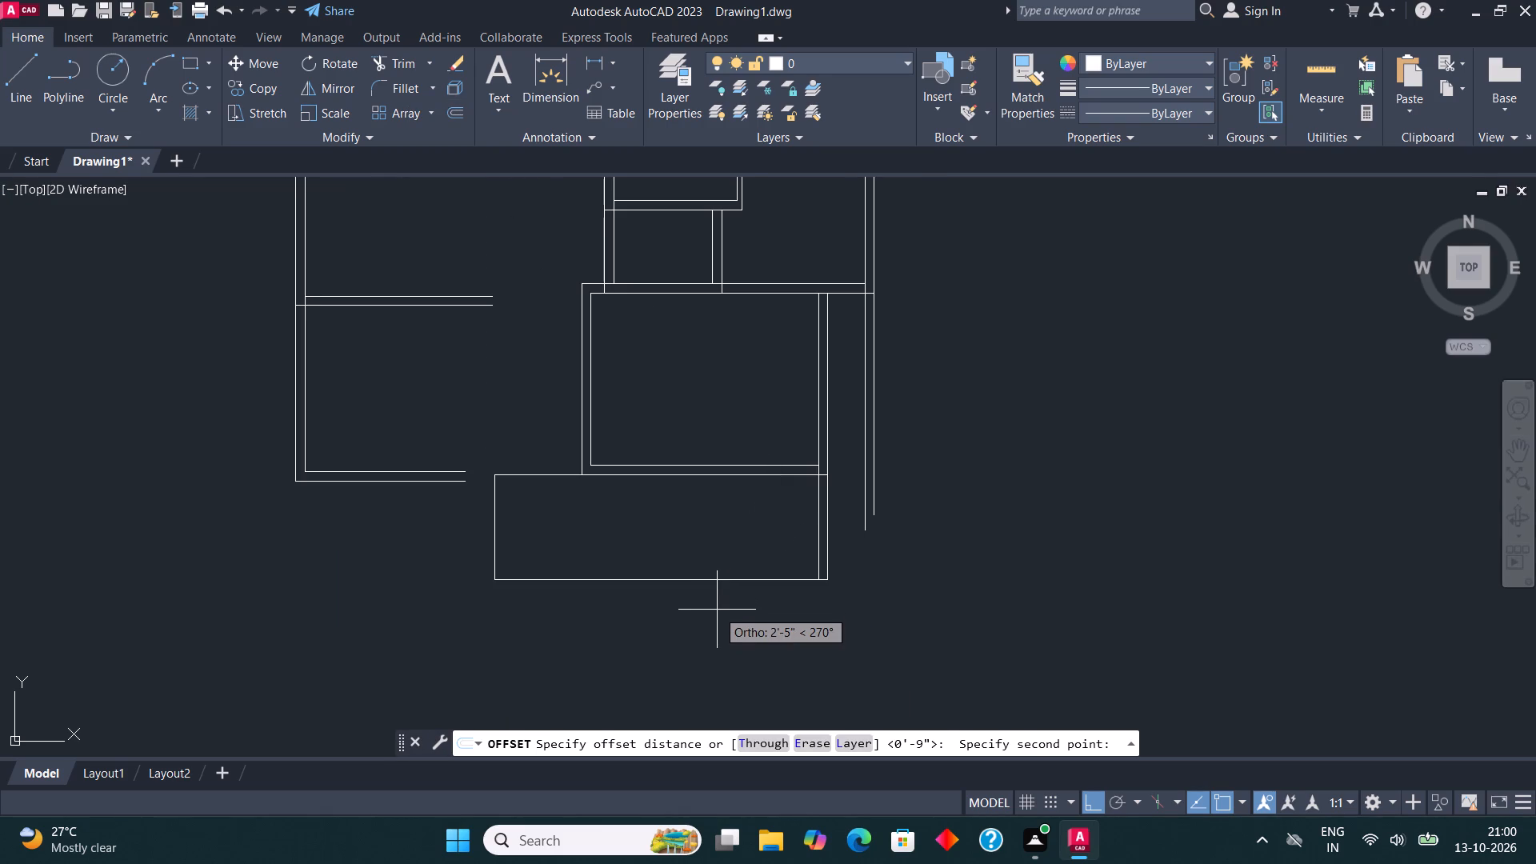
text(9")
key(Return)
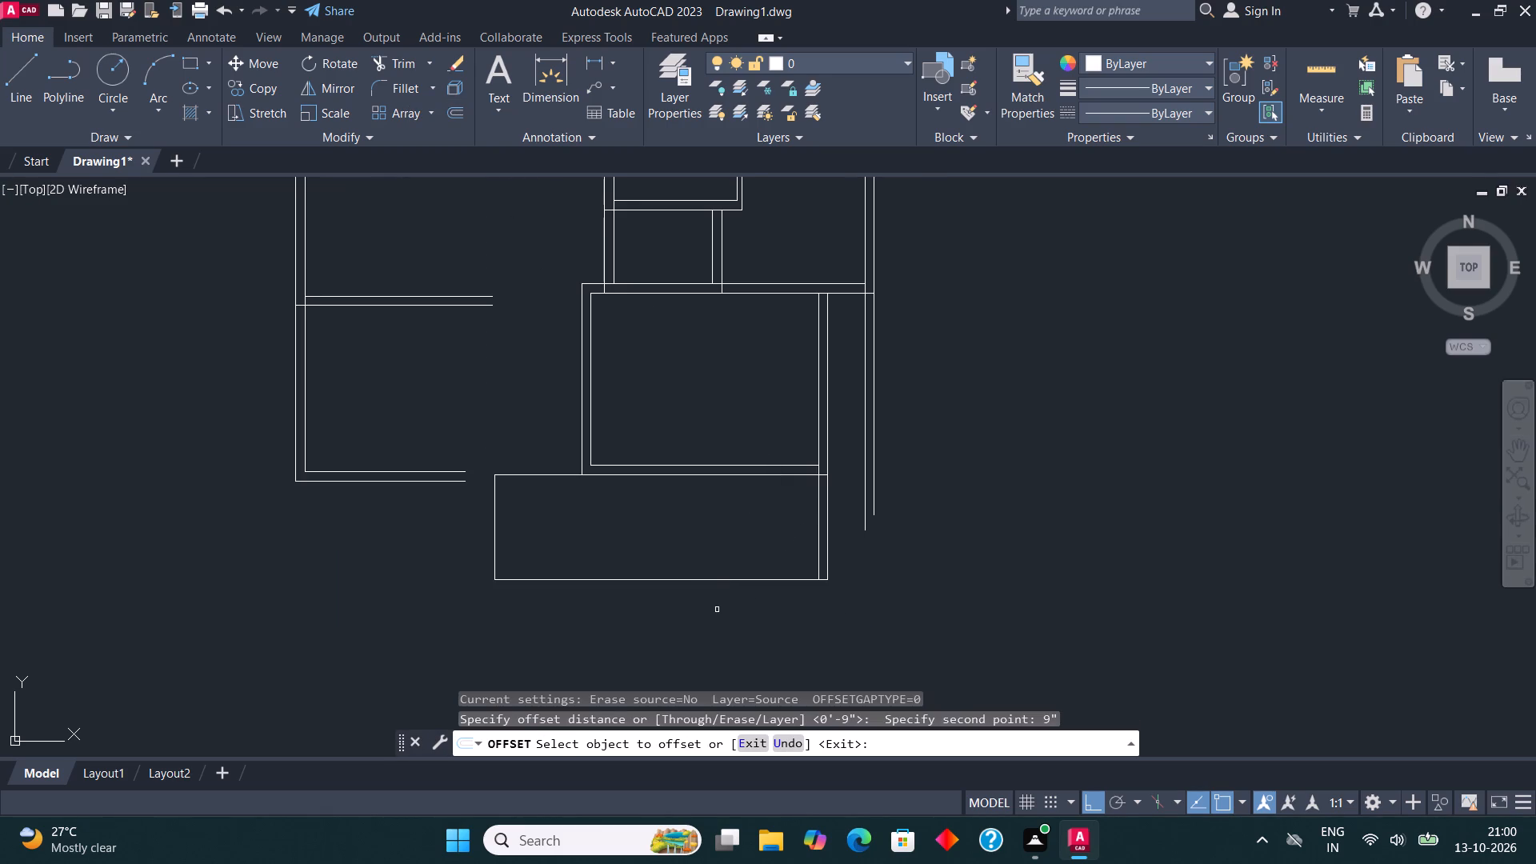
click(702, 579)
drag(702, 637, 651, 642)
click(494, 548)
click(481, 541)
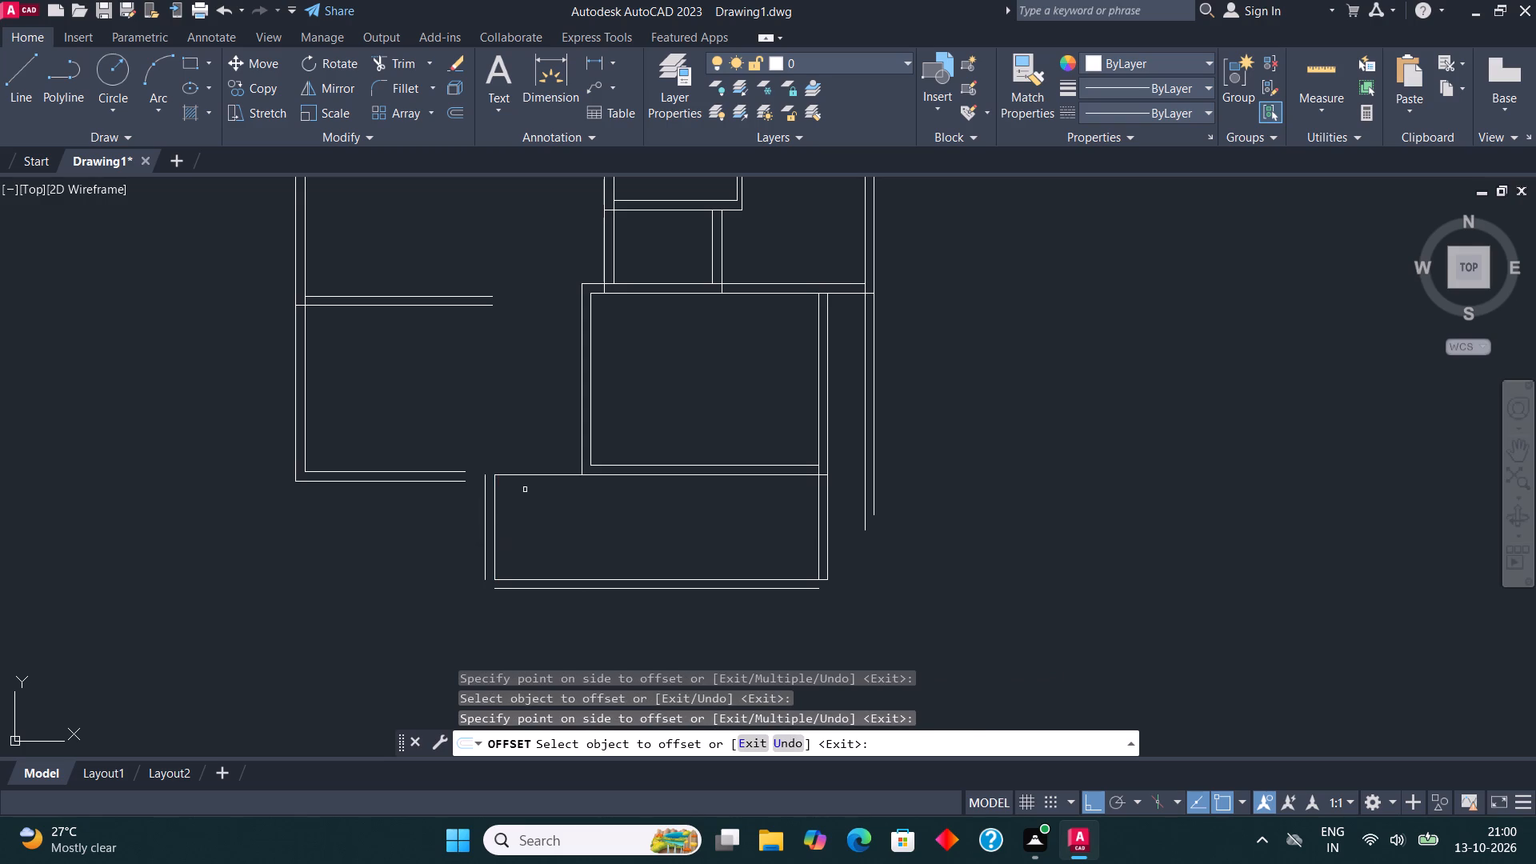
click(532, 475)
click(532, 454)
Fillet the lower space's outer wall lines into closed corners at its upper left, lower left and lower right.
click(390, 81)
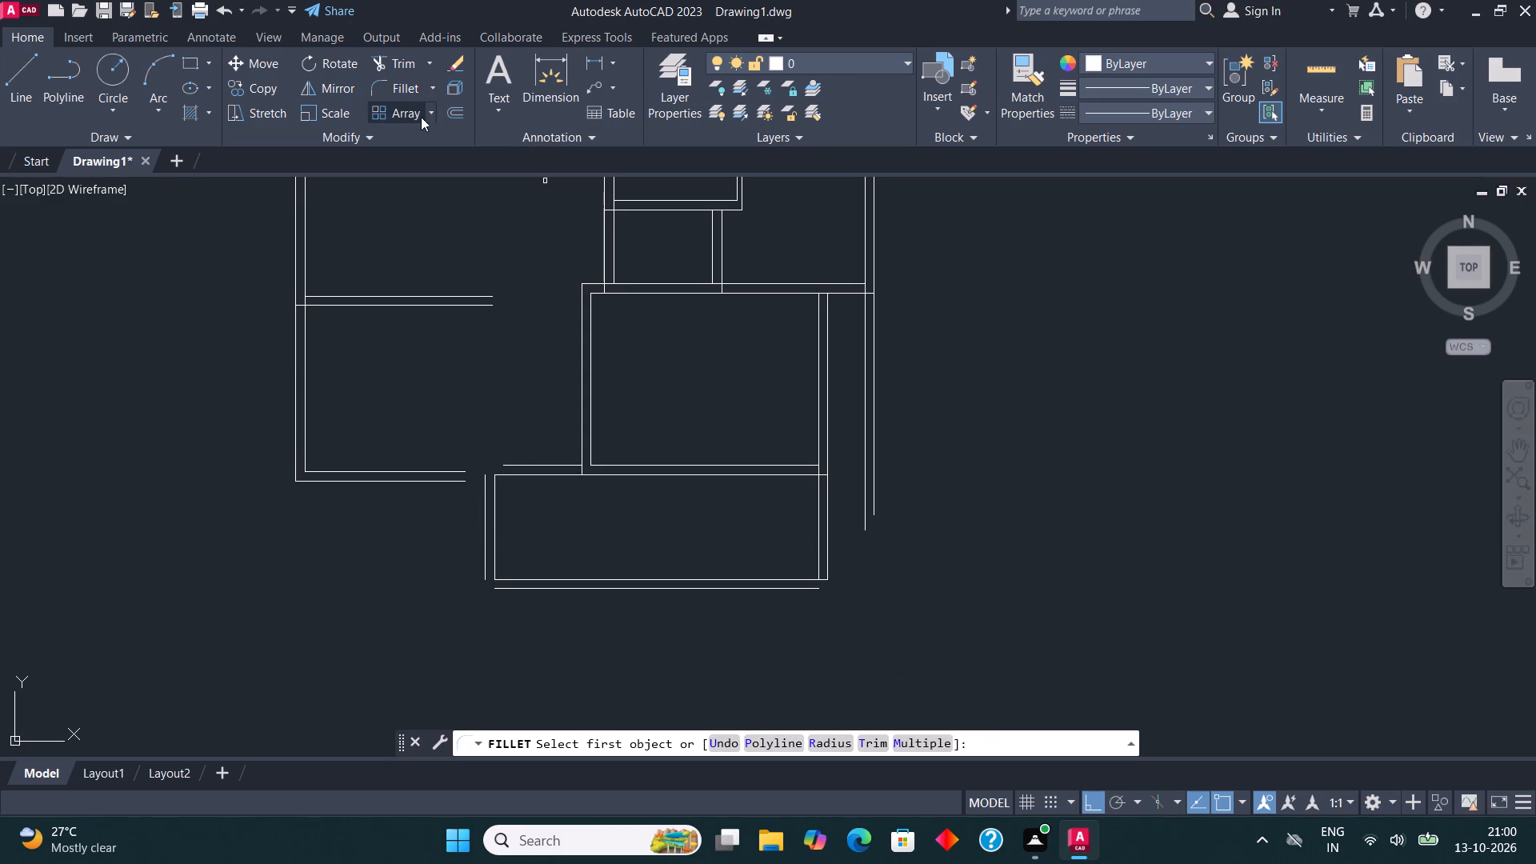
click(526, 466)
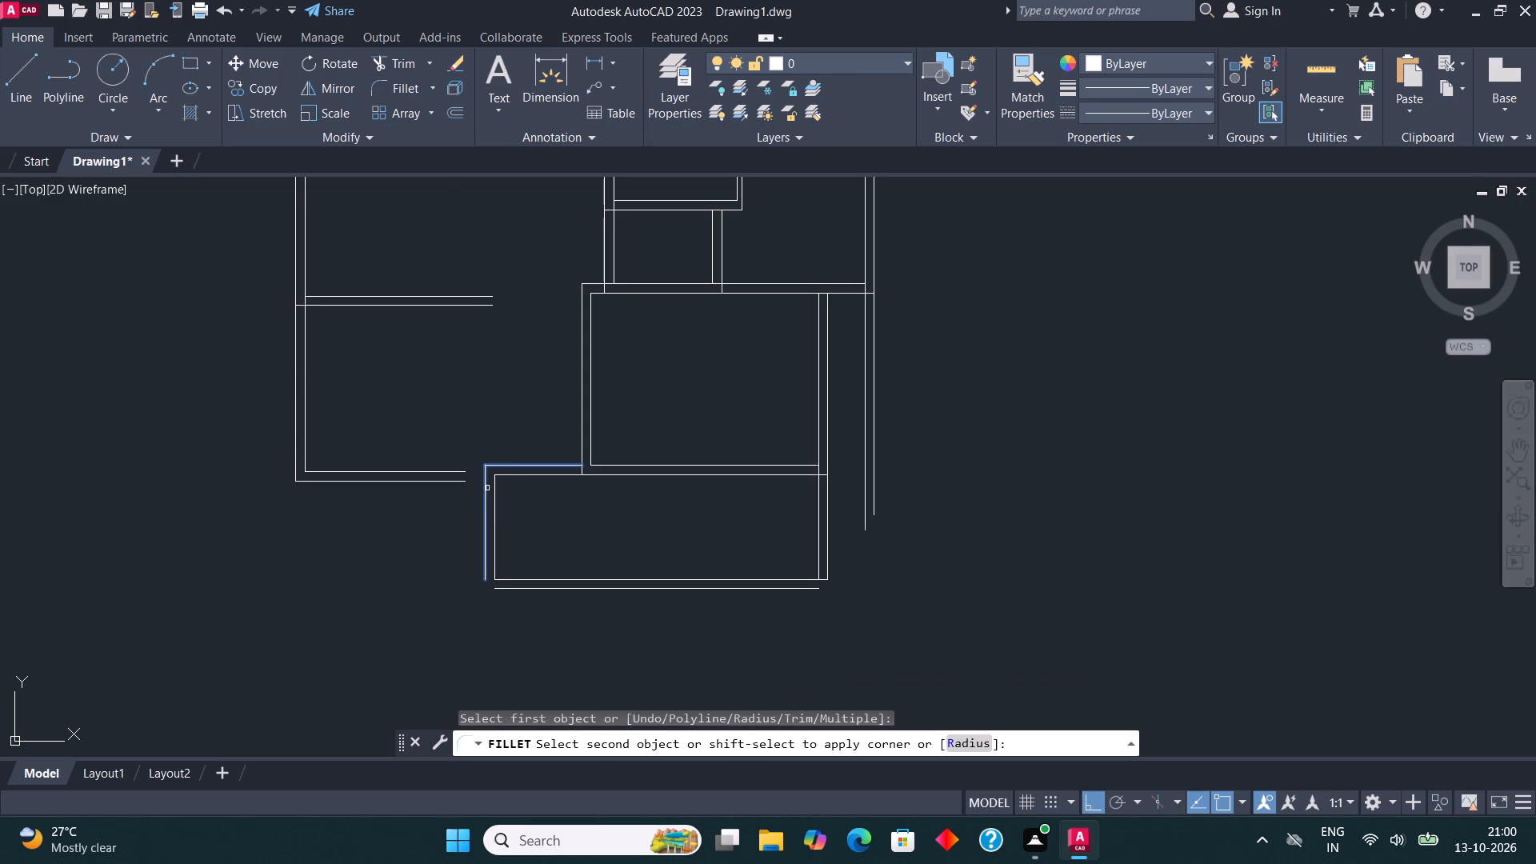
click(487, 488)
click(399, 74)
click(411, 91)
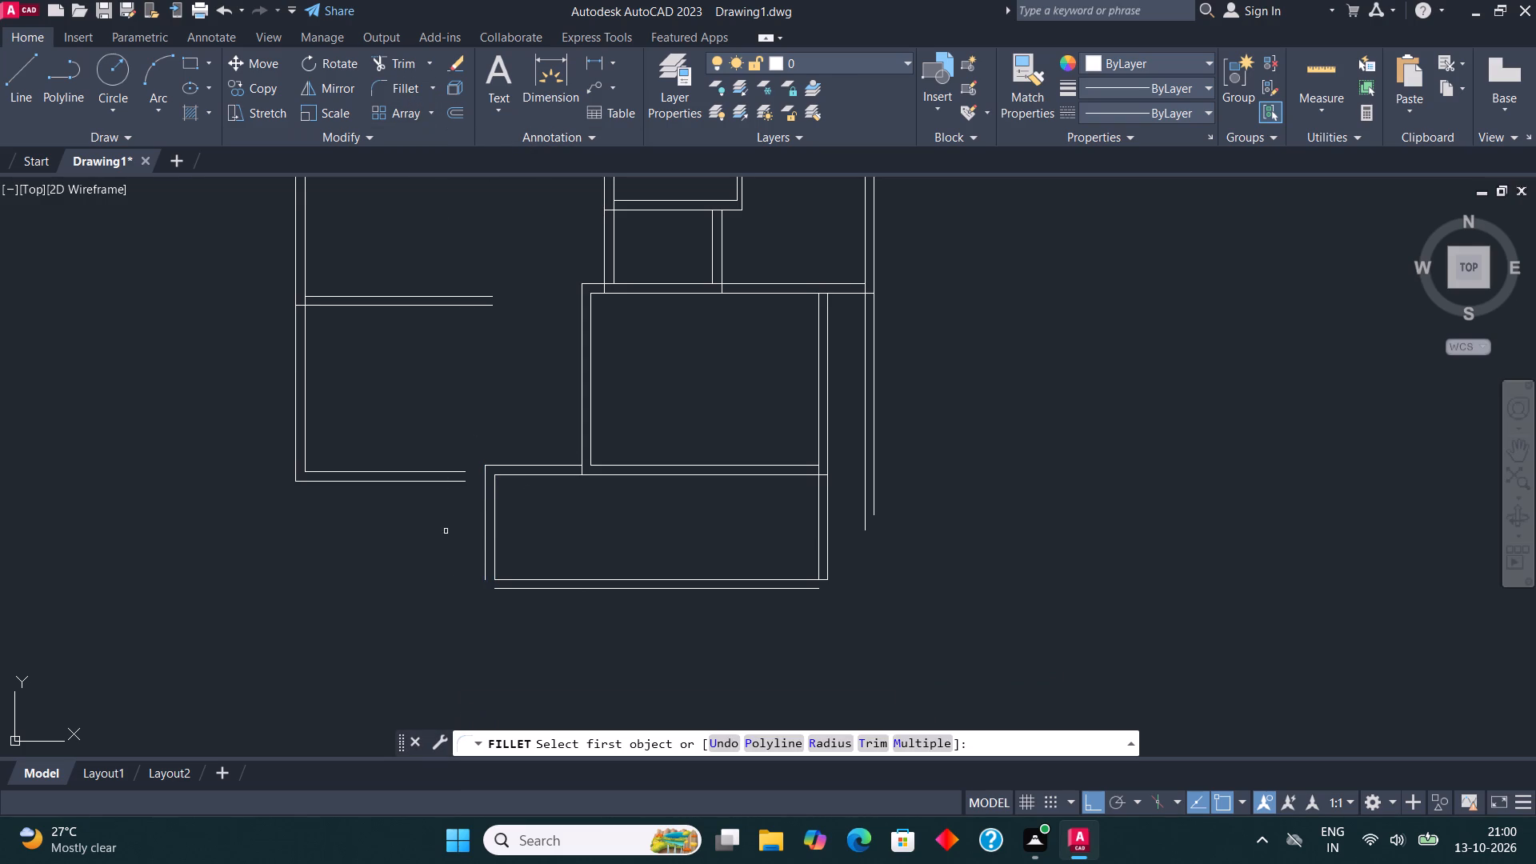
click(485, 537)
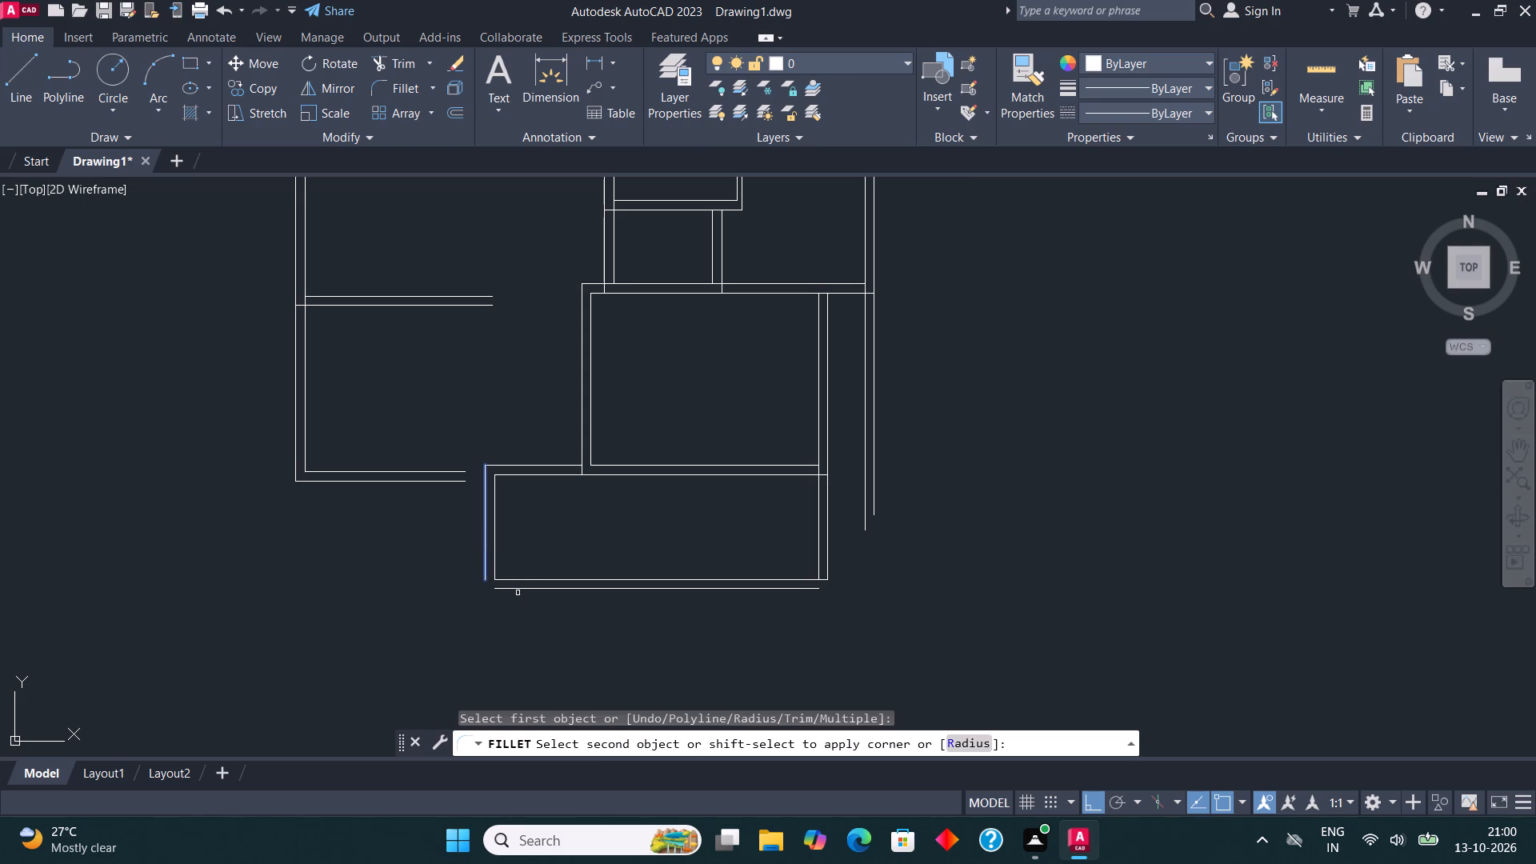
click(524, 586)
click(403, 93)
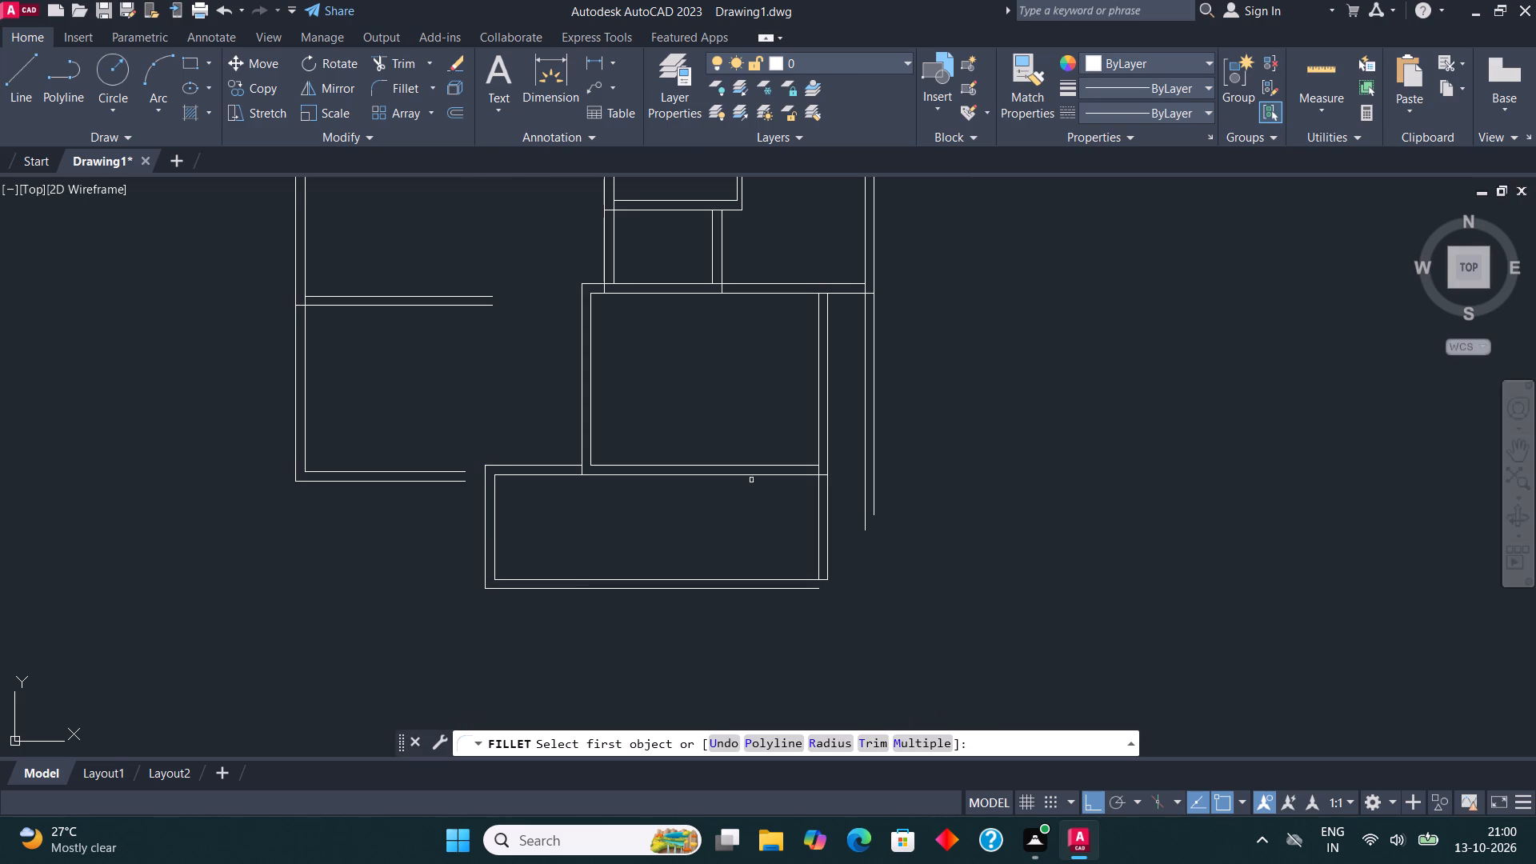
click(810, 589)
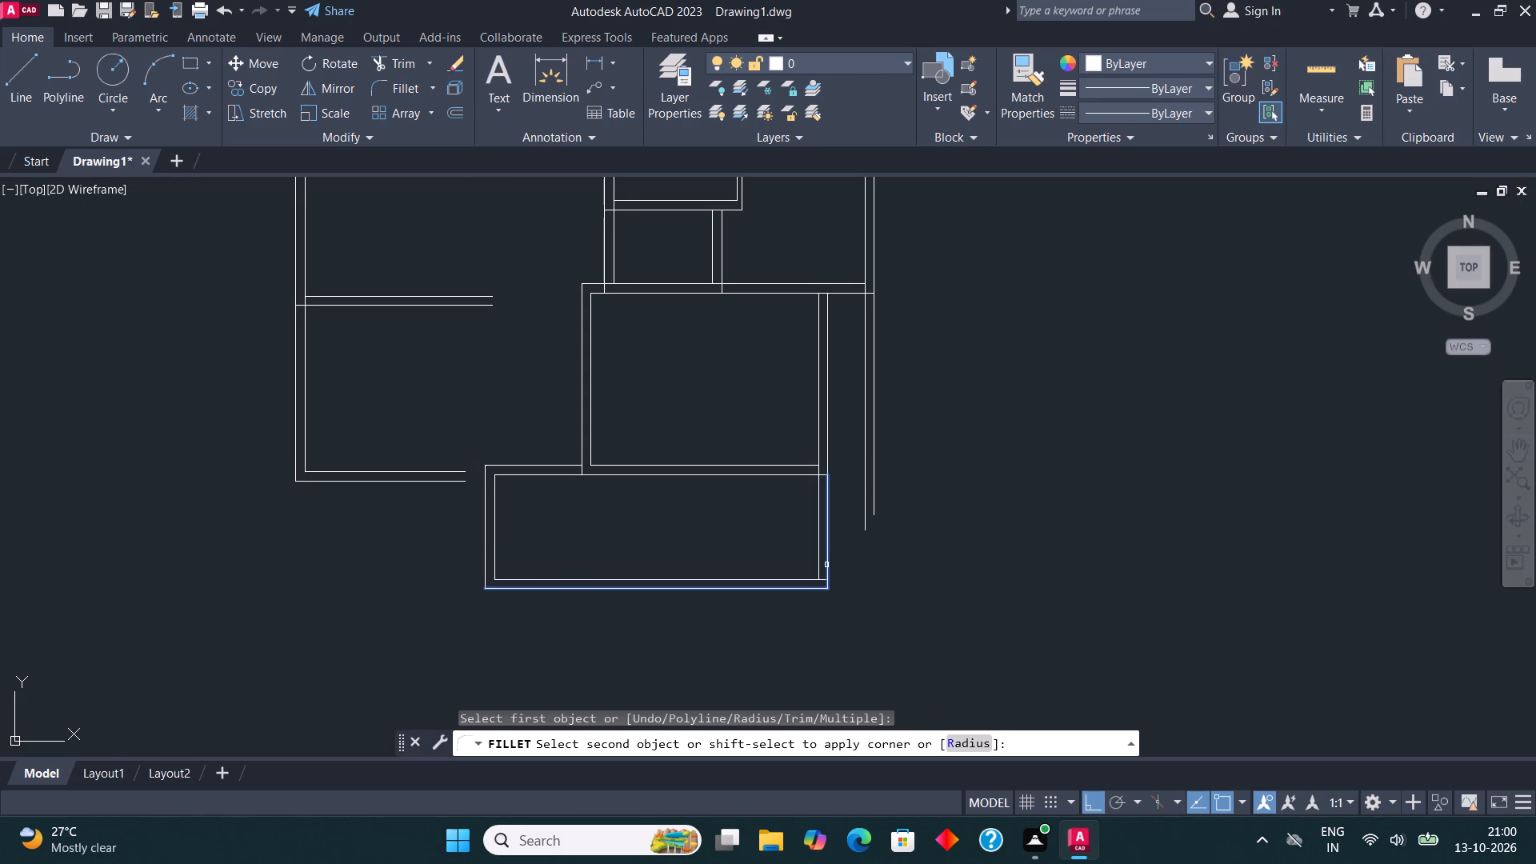
click(826, 563)
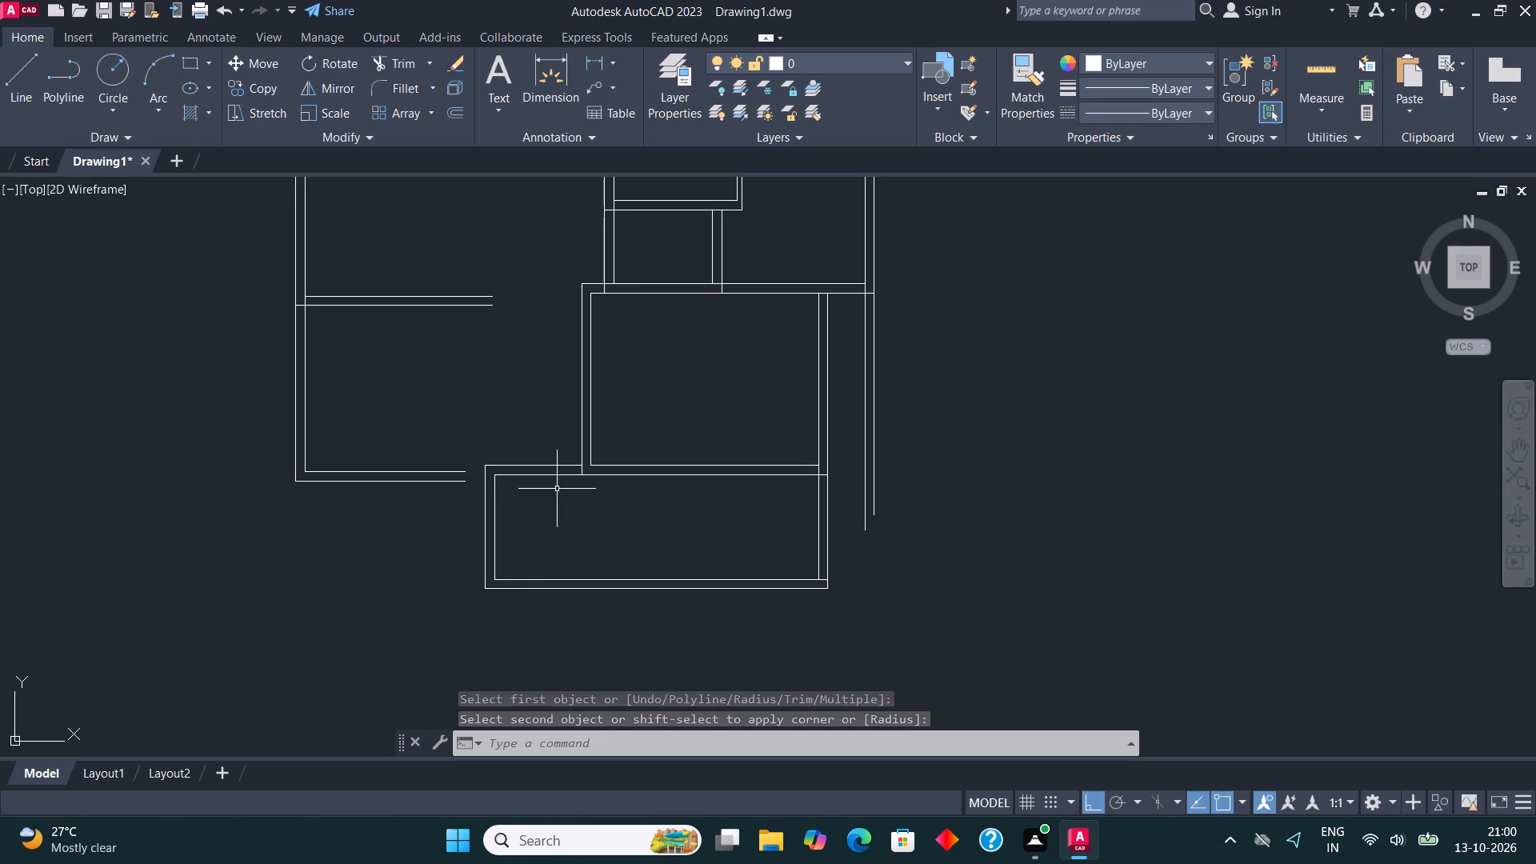
Draw lines continuing both faces of the plan's far-right wall down past the lower space's bottom wall.
middle_drag(838, 502, 448, 450)
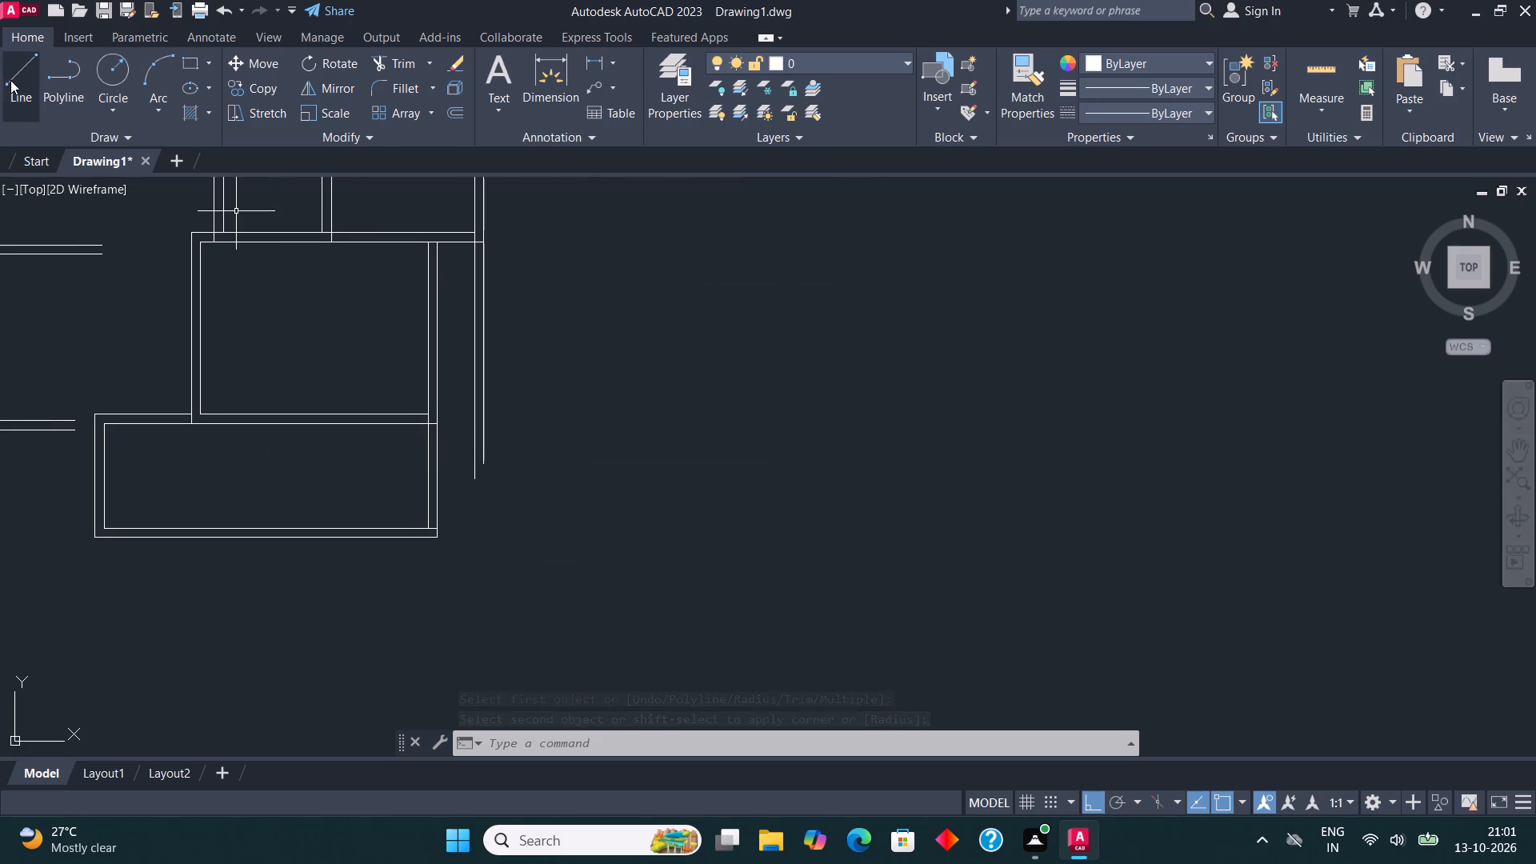
click(10, 80)
click(477, 482)
click(476, 593)
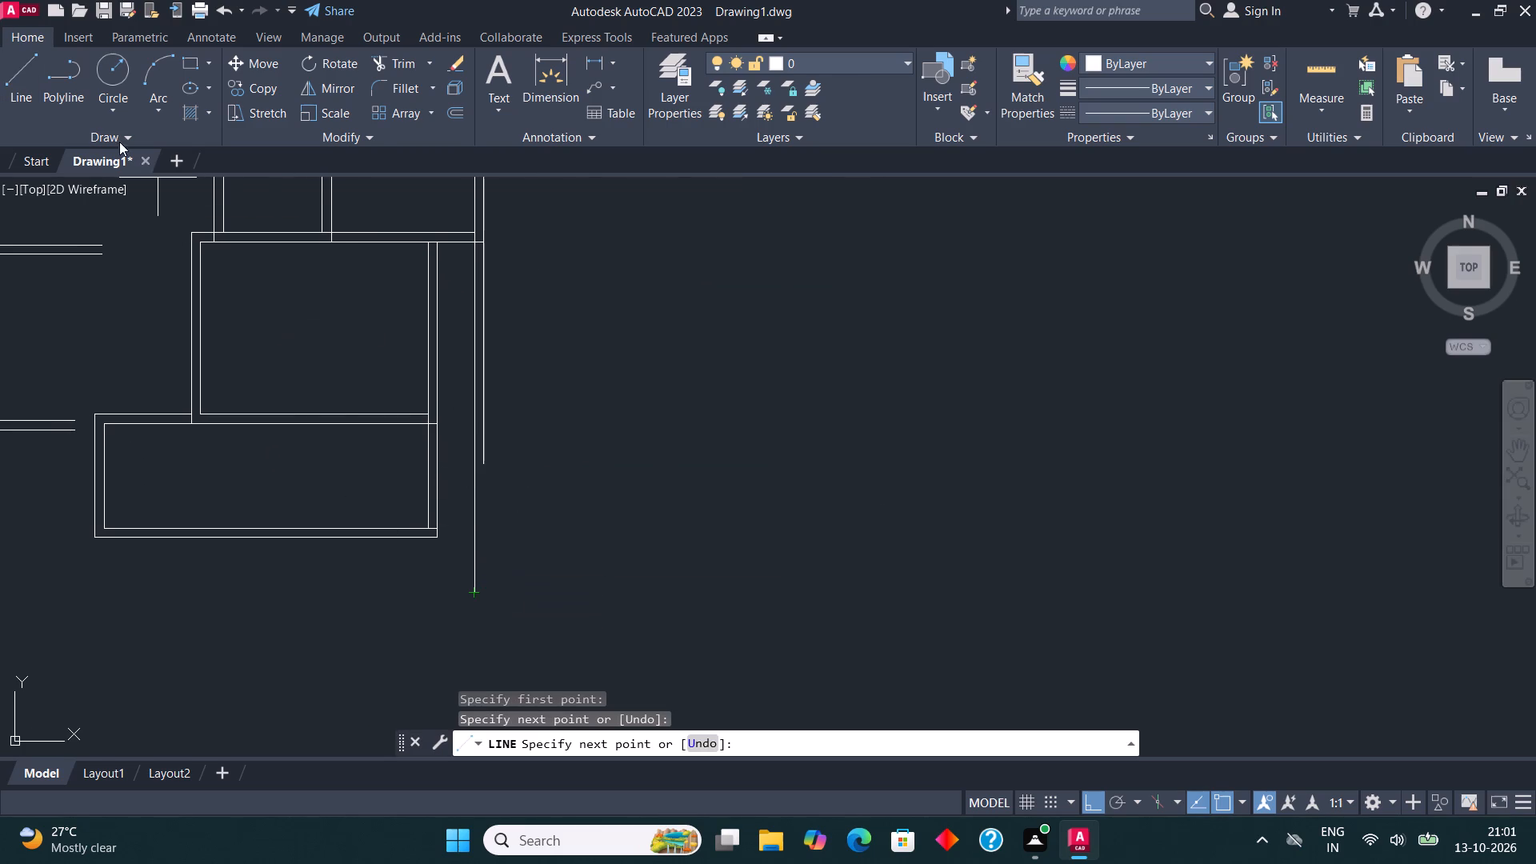
click(18, 76)
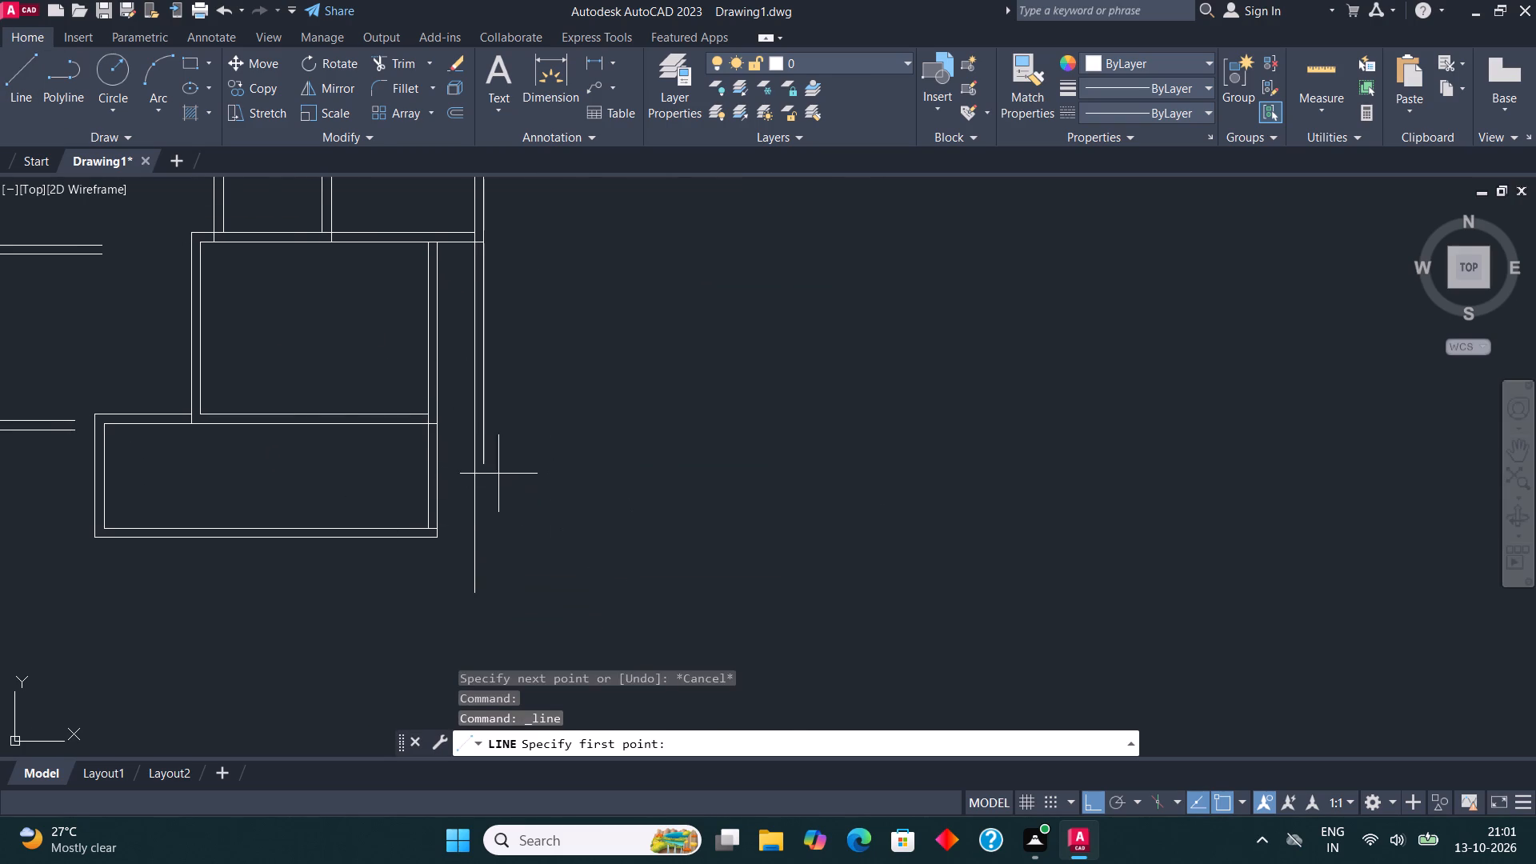
click(488, 464)
click(488, 600)
Draw two horizontal lines continuing the lower space's bottom wall faces right to the far-right wall's inner face.
click(9, 82)
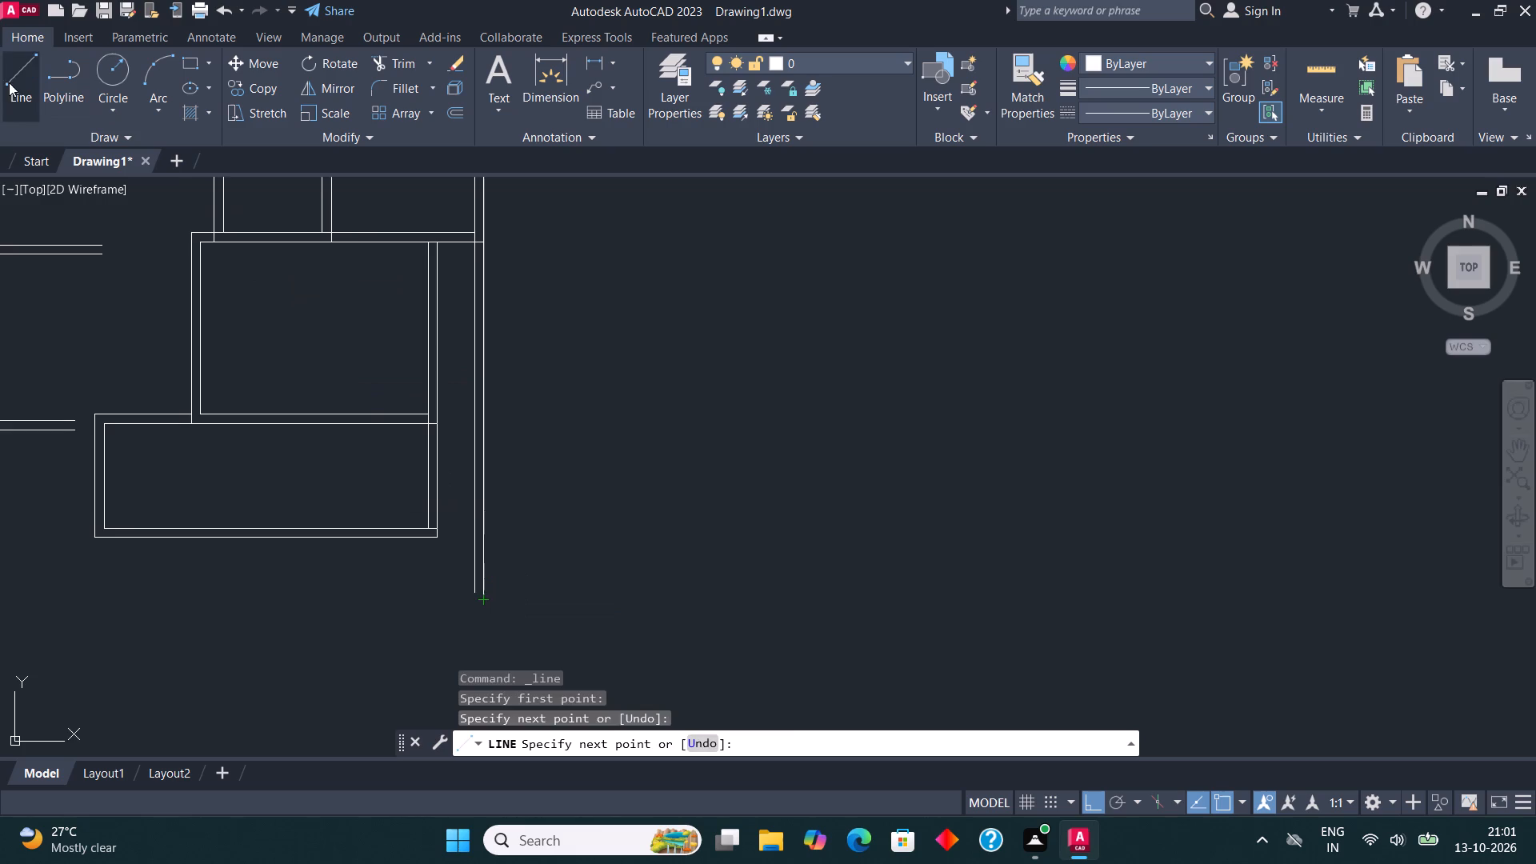
middle_drag(386, 325, 606, 326)
scroll(674, 534, up, 1)
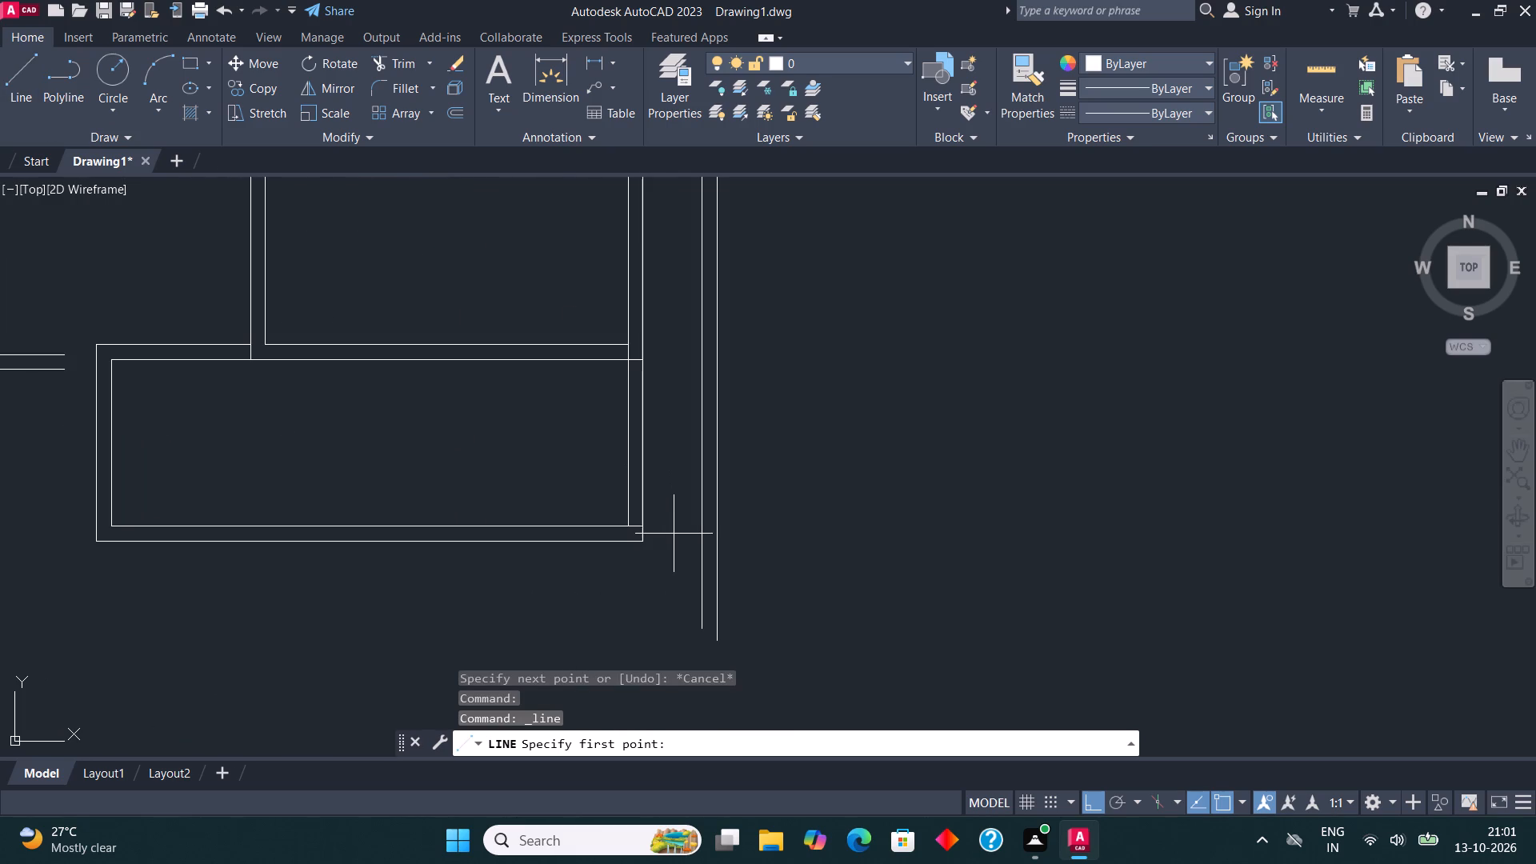
scroll(659, 538, up, 2)
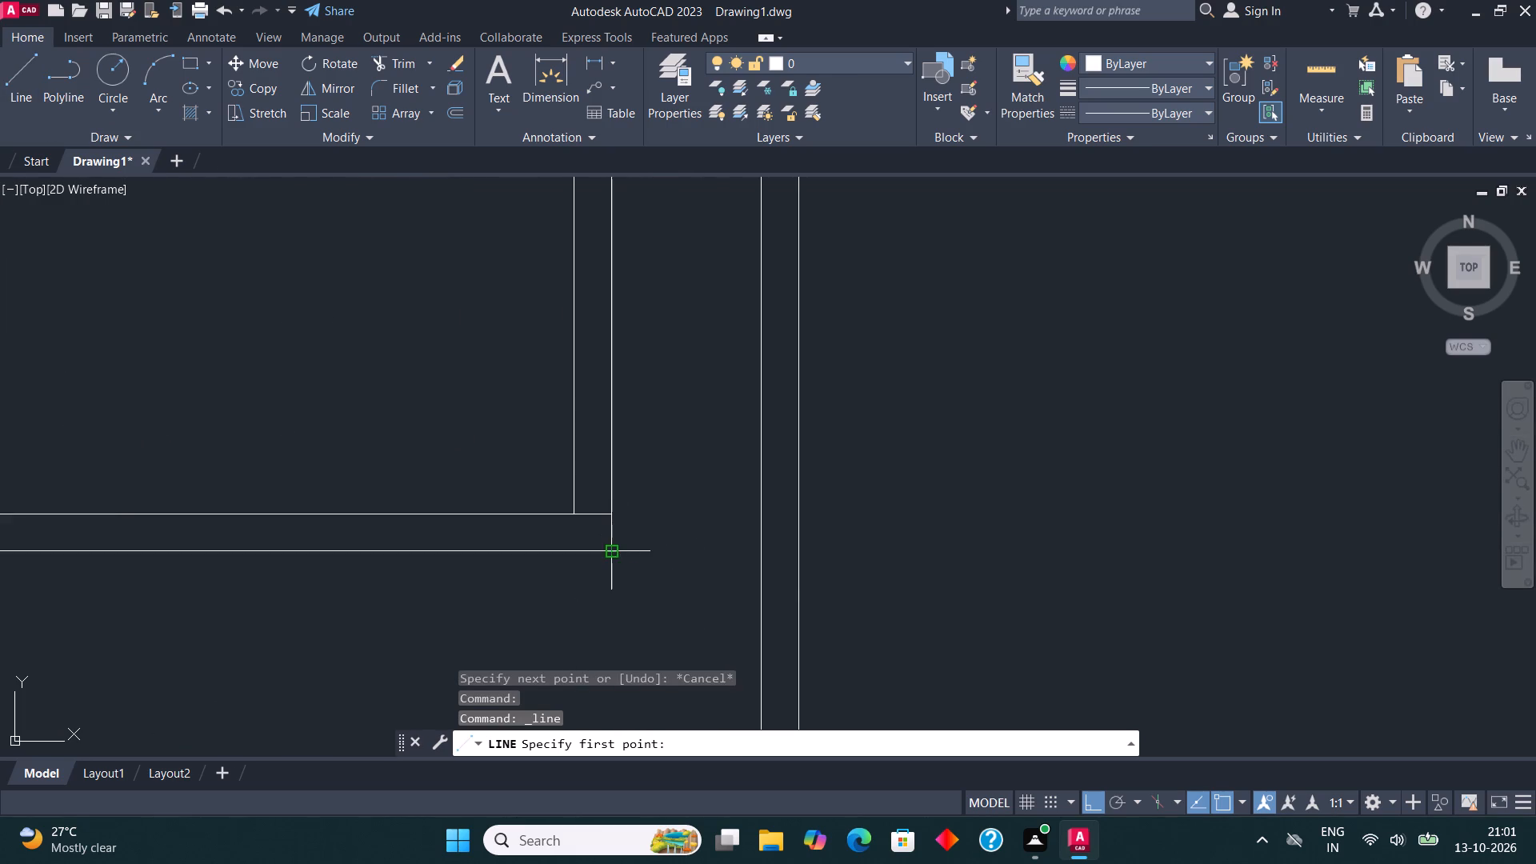
click(614, 553)
click(763, 554)
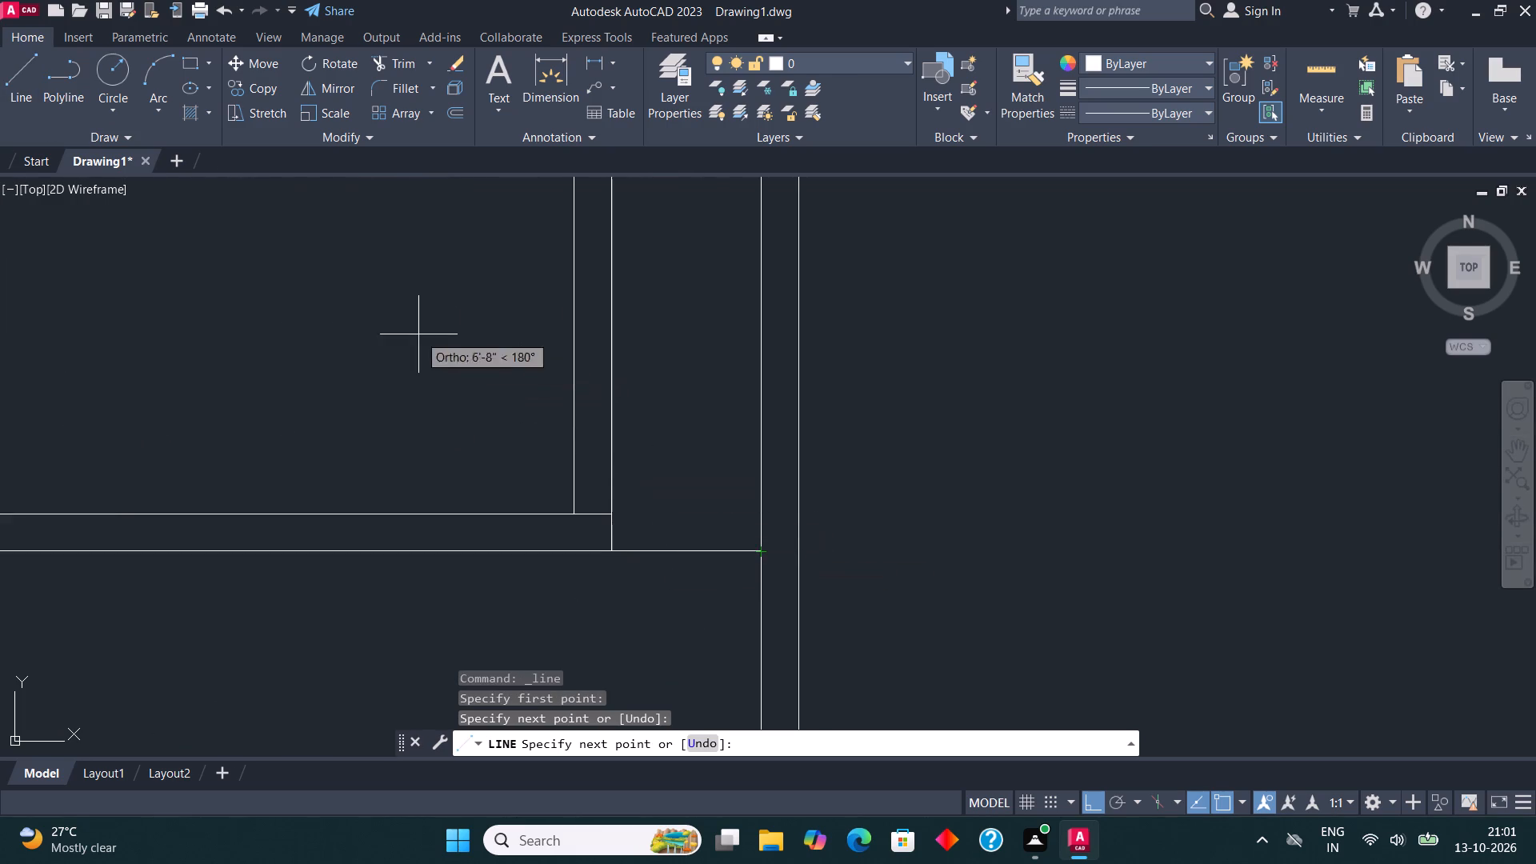
click(35, 48)
click(22, 65)
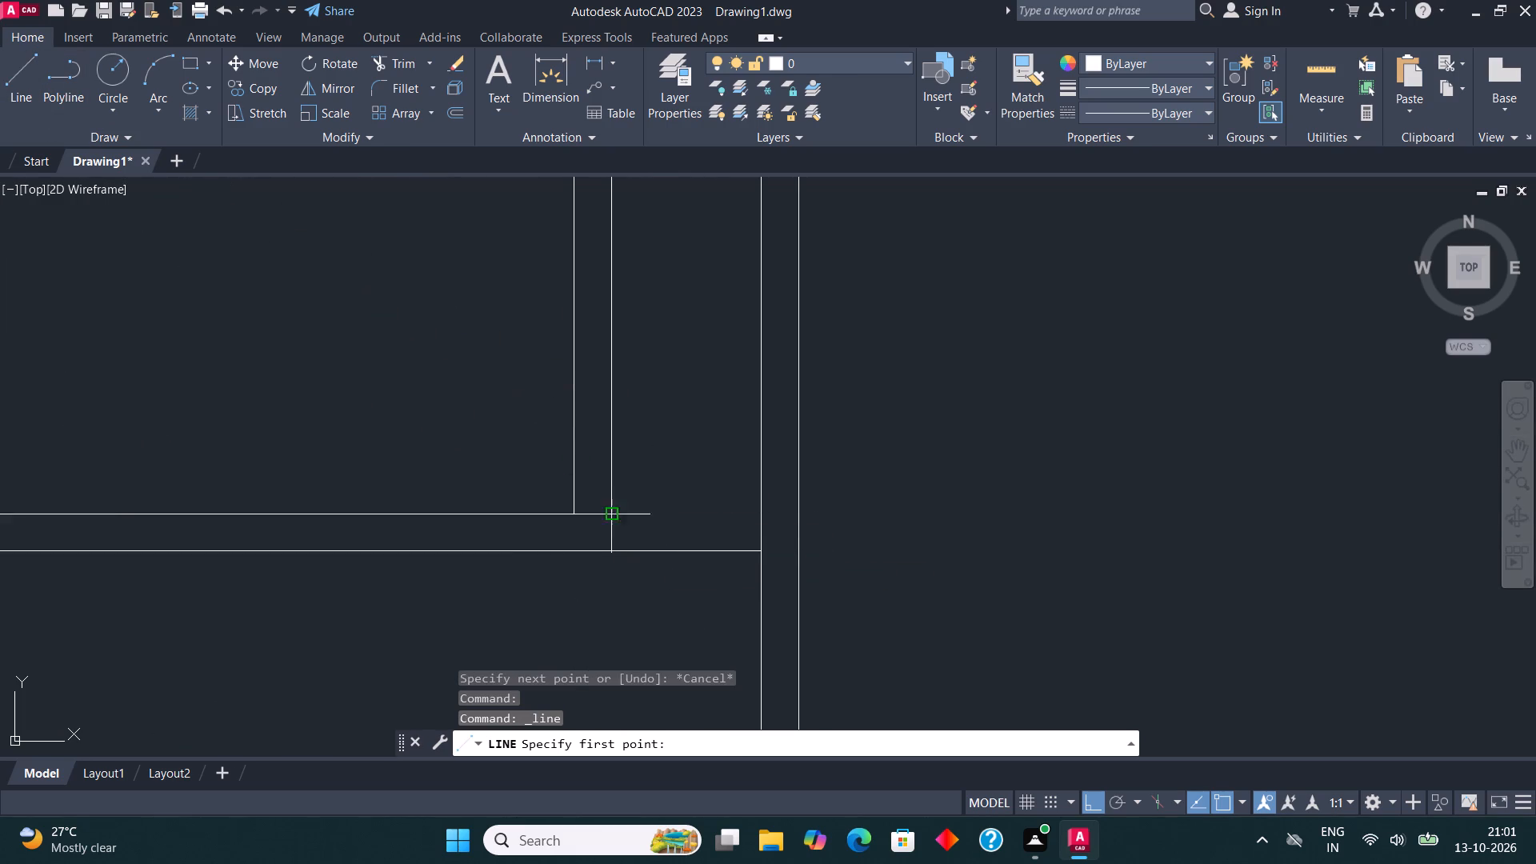
click(602, 514)
click(766, 515)
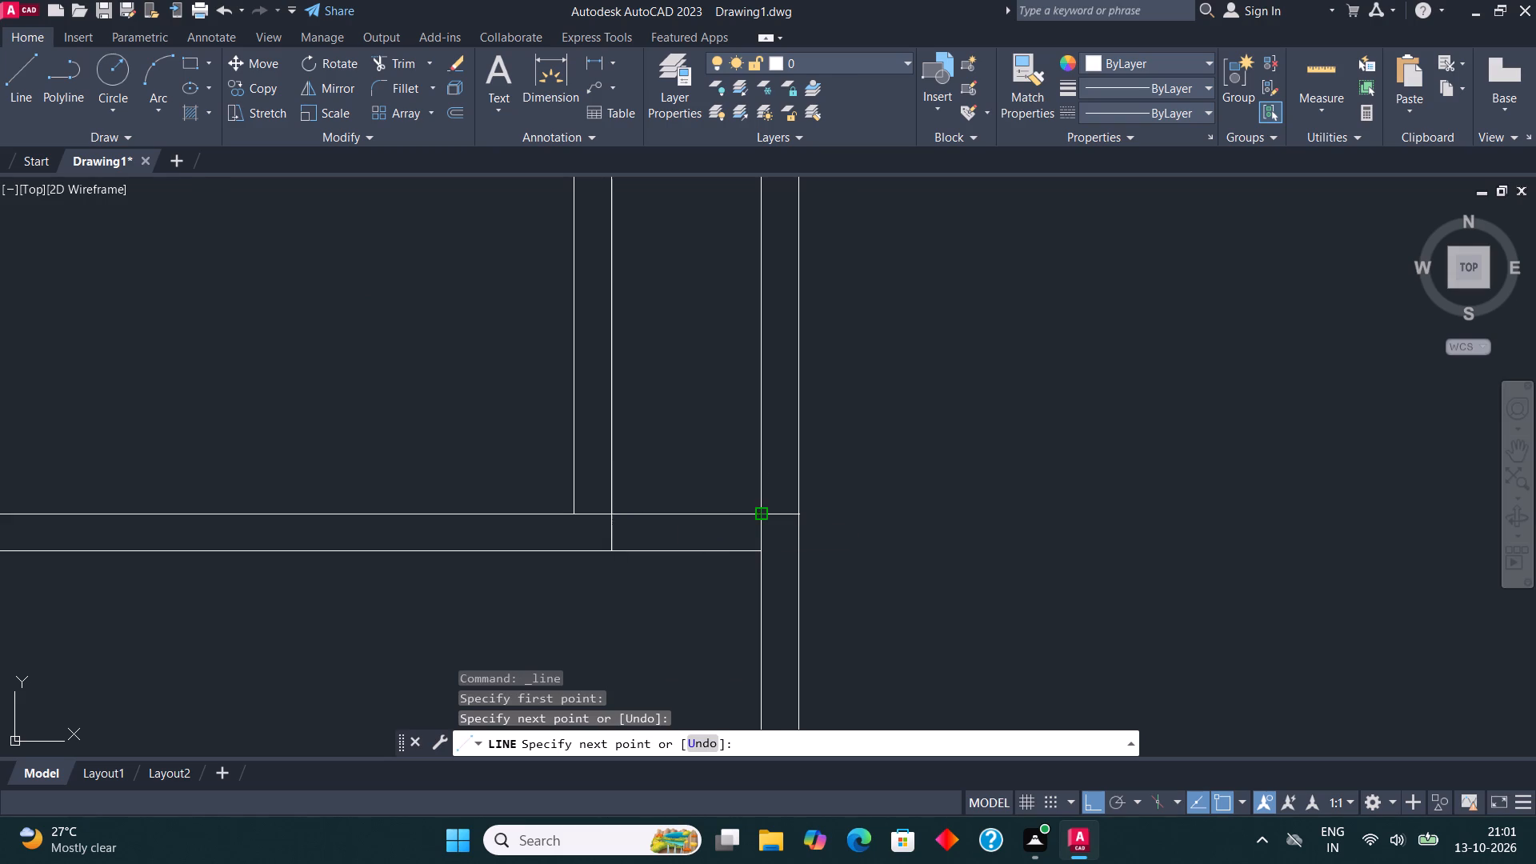
Trim the crossing wall segments where the lower space's right wall meets its bottom wall, leaving an open wall junction.
click(409, 62)
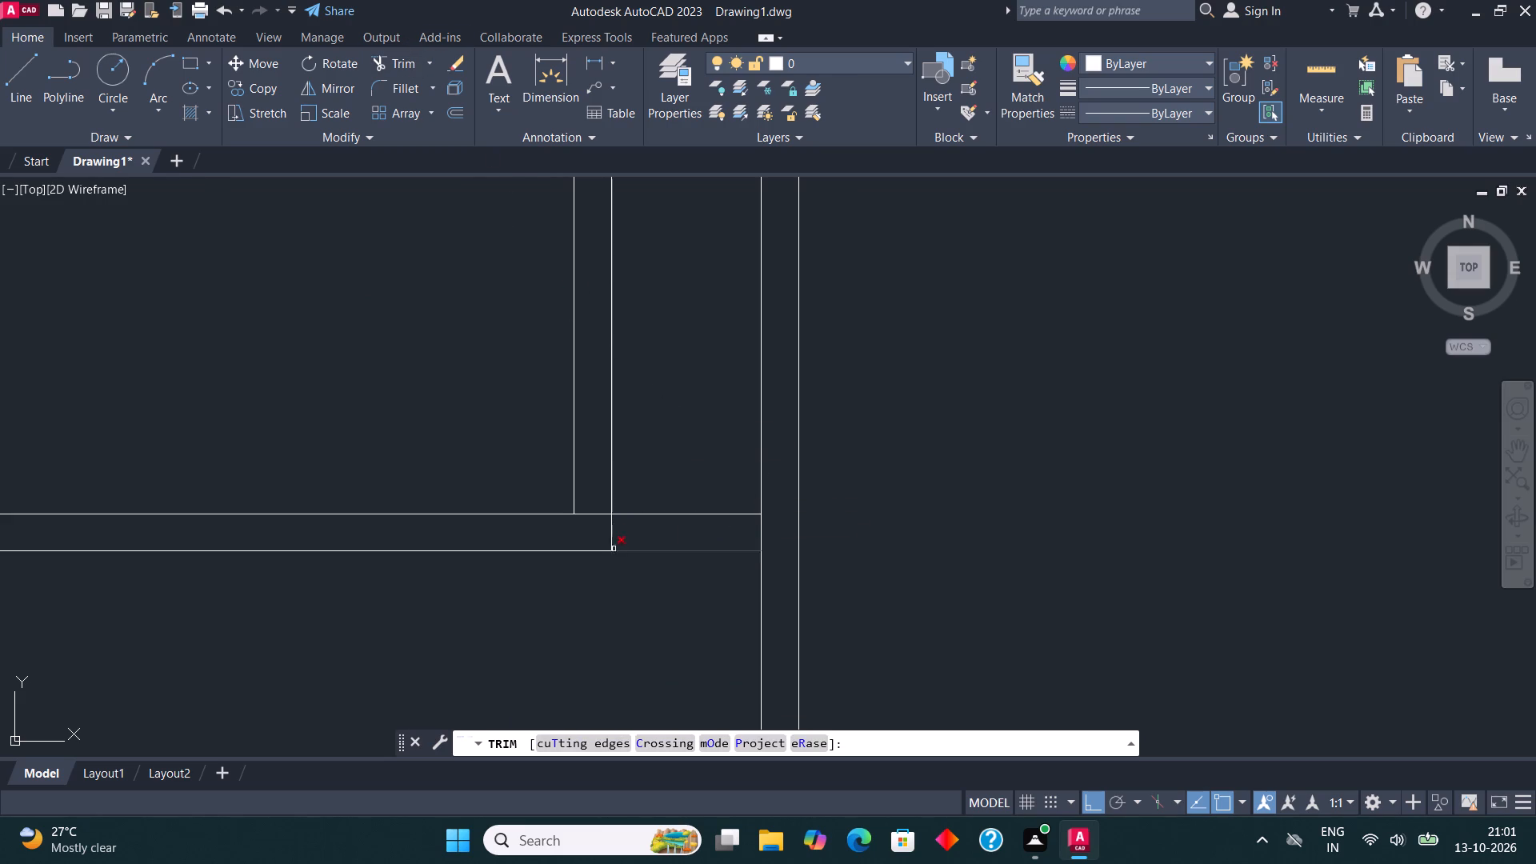
click(604, 533)
click(620, 530)
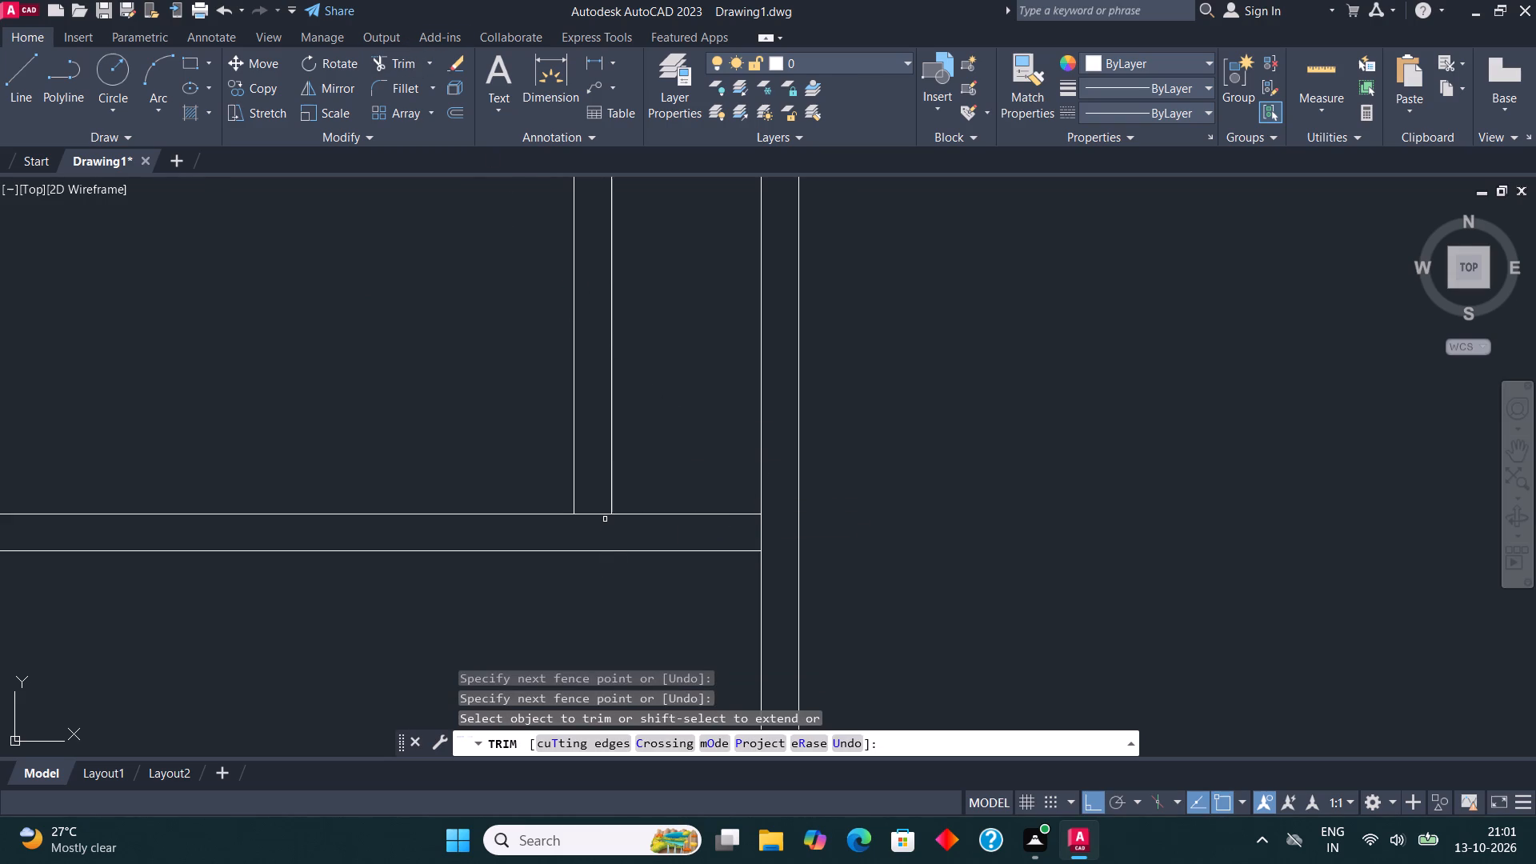
click(603, 516)
scroll(662, 447, down, 2)
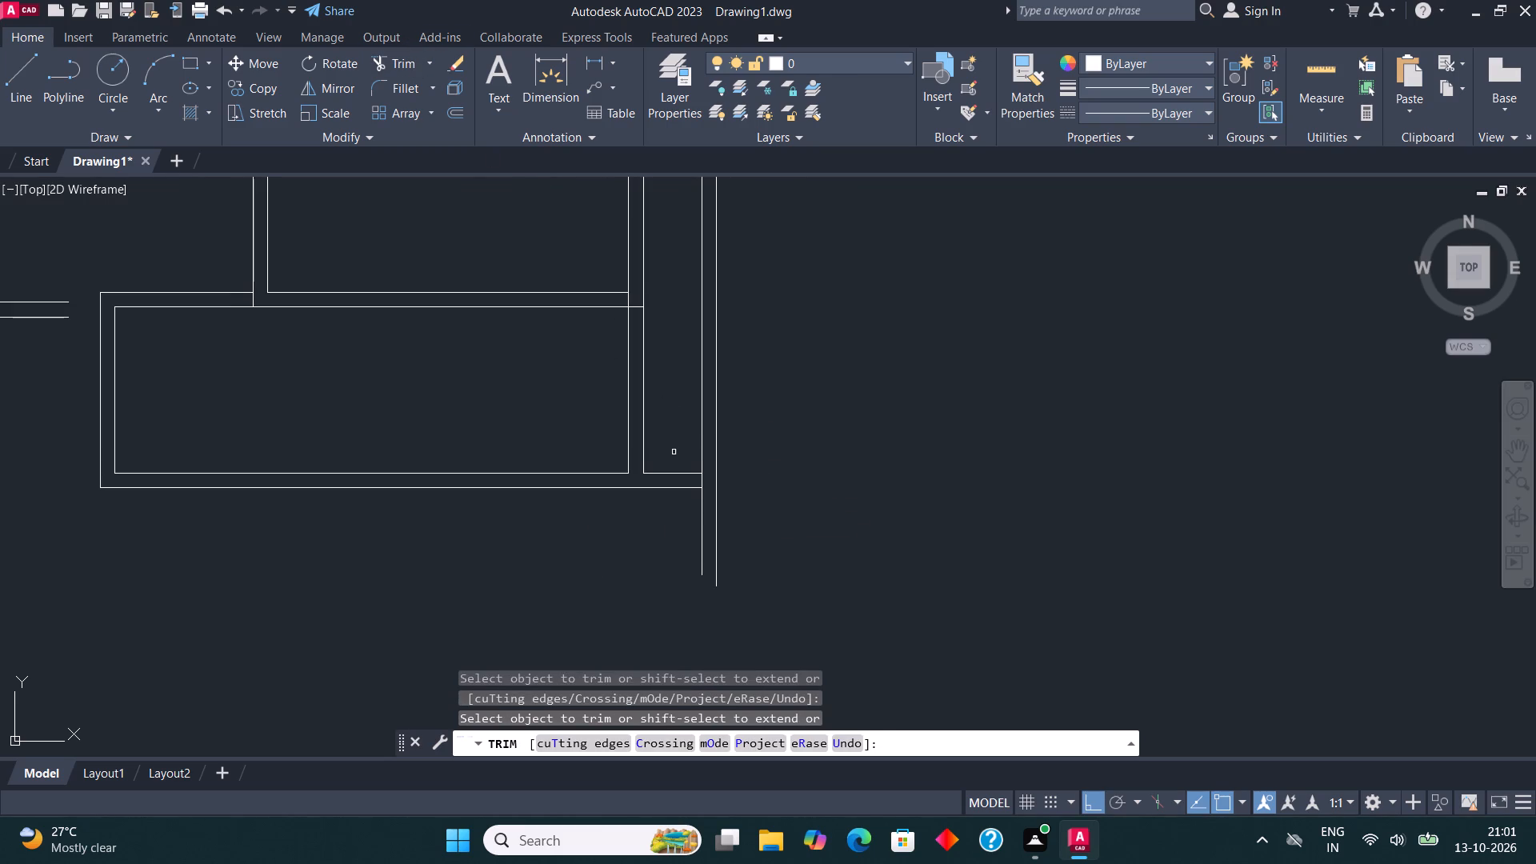
key(Escape)
scroll(670, 474, up, 2)
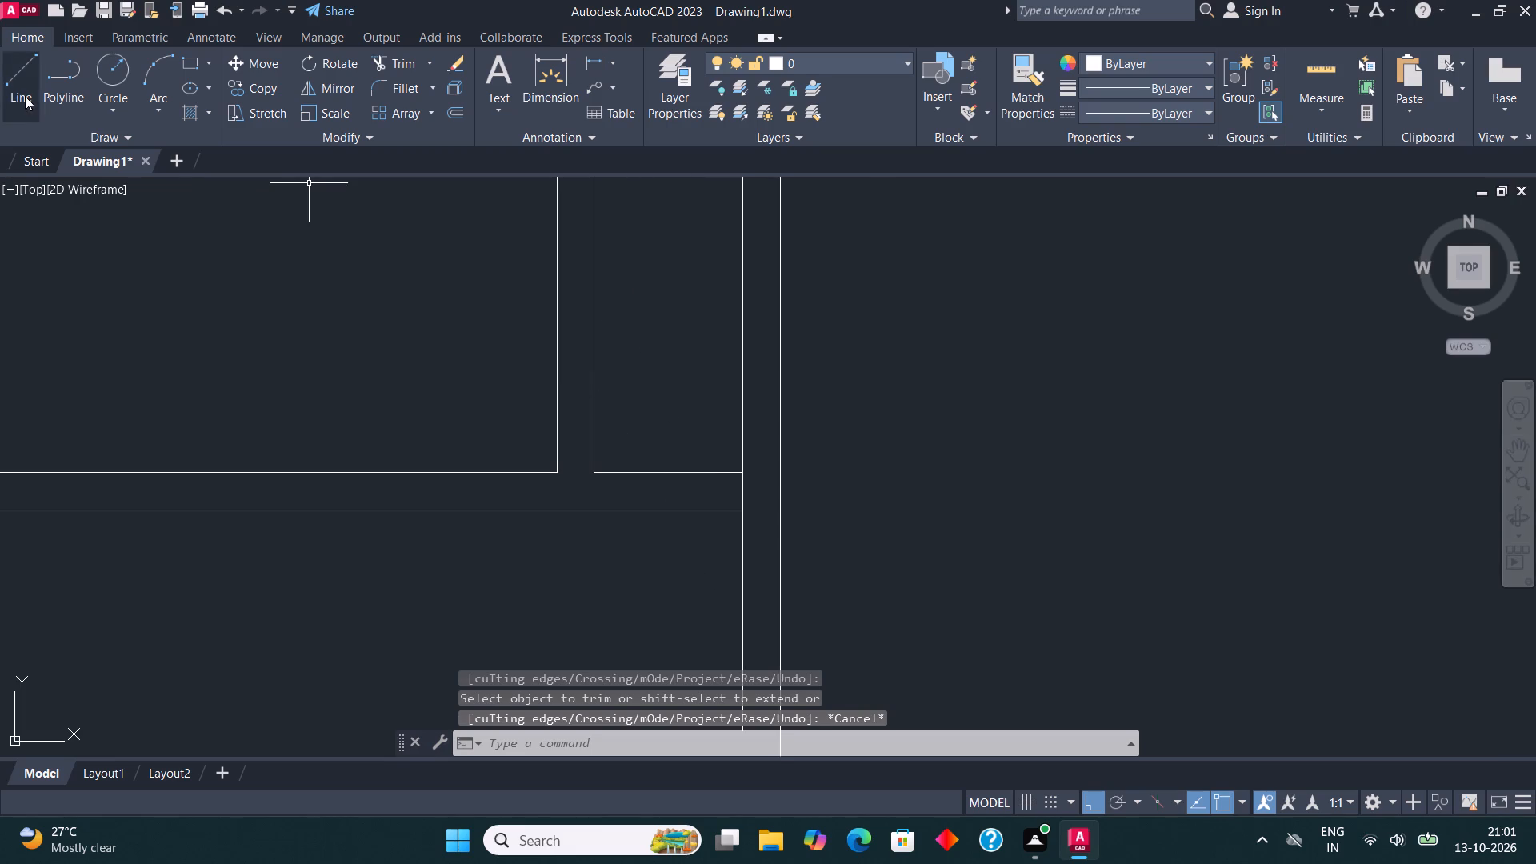
Draw a short vertical line continuing the lower space's right wall outer face down to the bottom wall's lower face.
click(25, 96)
click(593, 473)
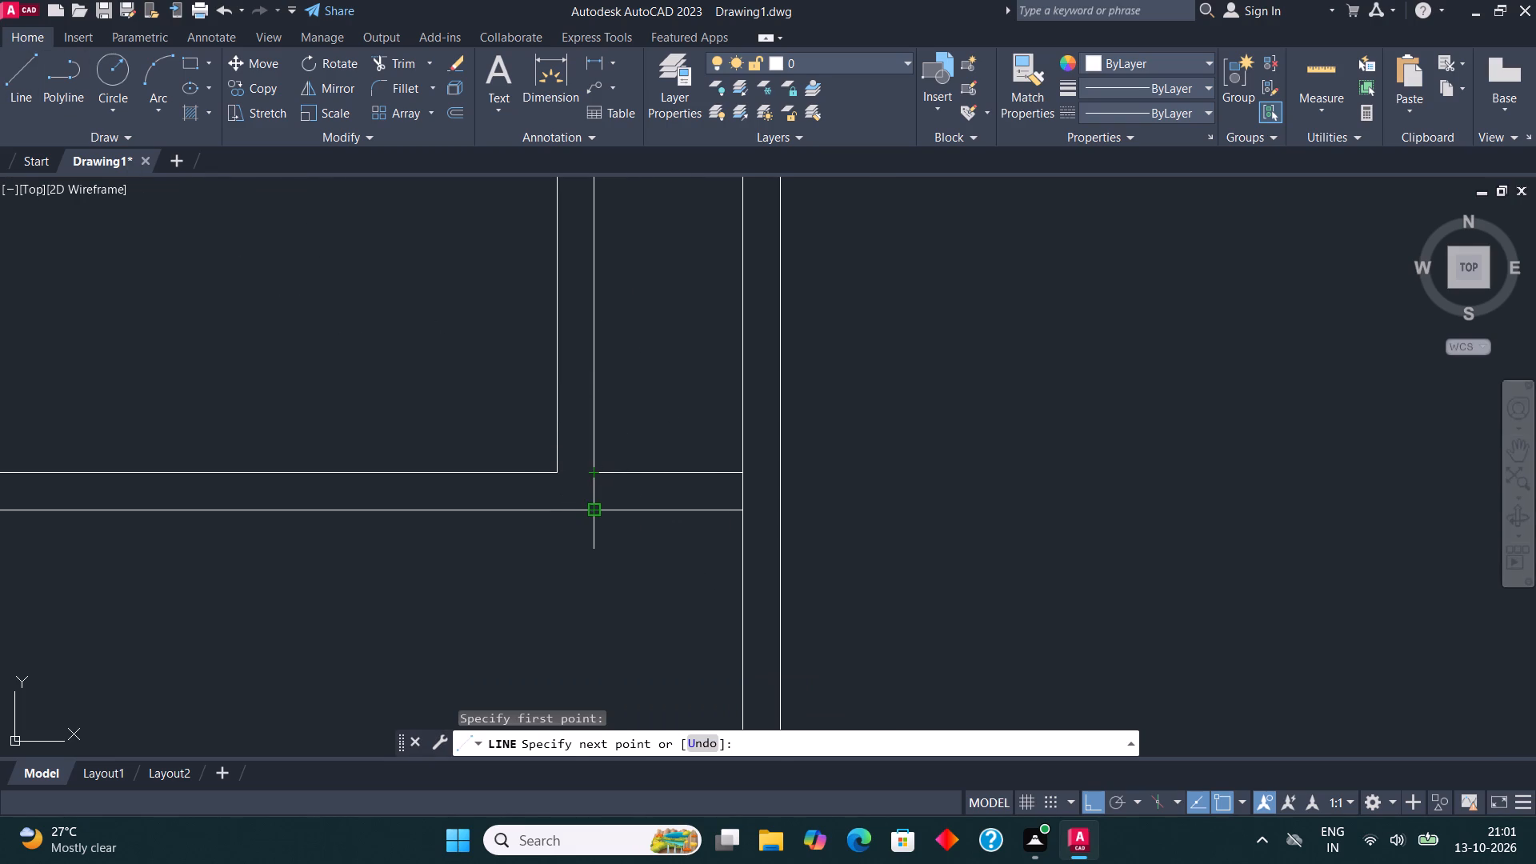
click(595, 512)
key(Escape)
Draw an 18' by 18' room outline below the bottom wall, starting at the far-right wall's inner face and ending on that wall's lower end.
scroll(612, 518, down, 1)
middle_drag(624, 521, 662, 518)
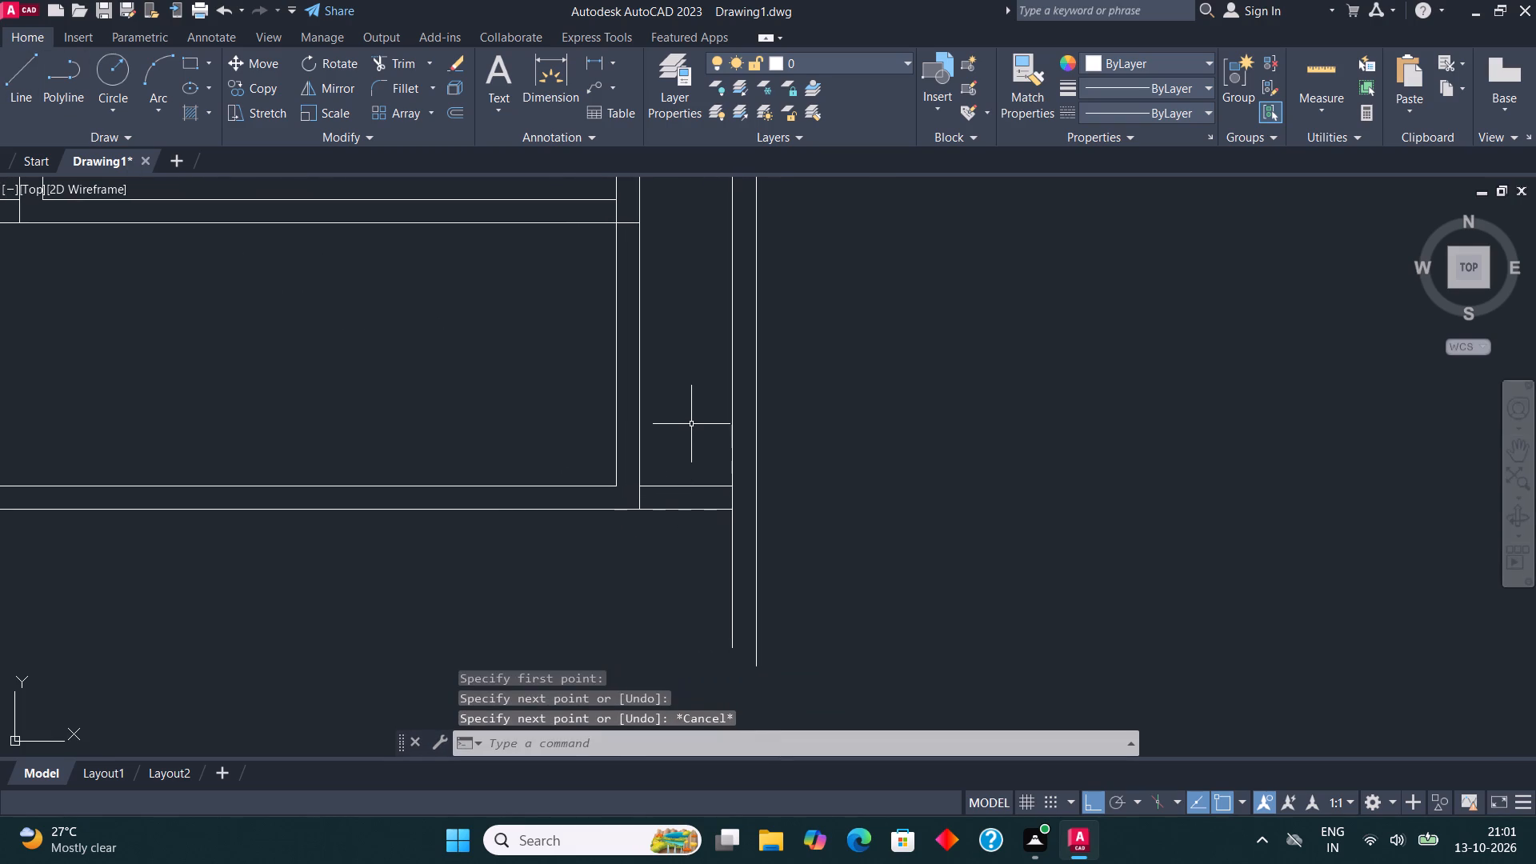
scroll(699, 438, down, 2)
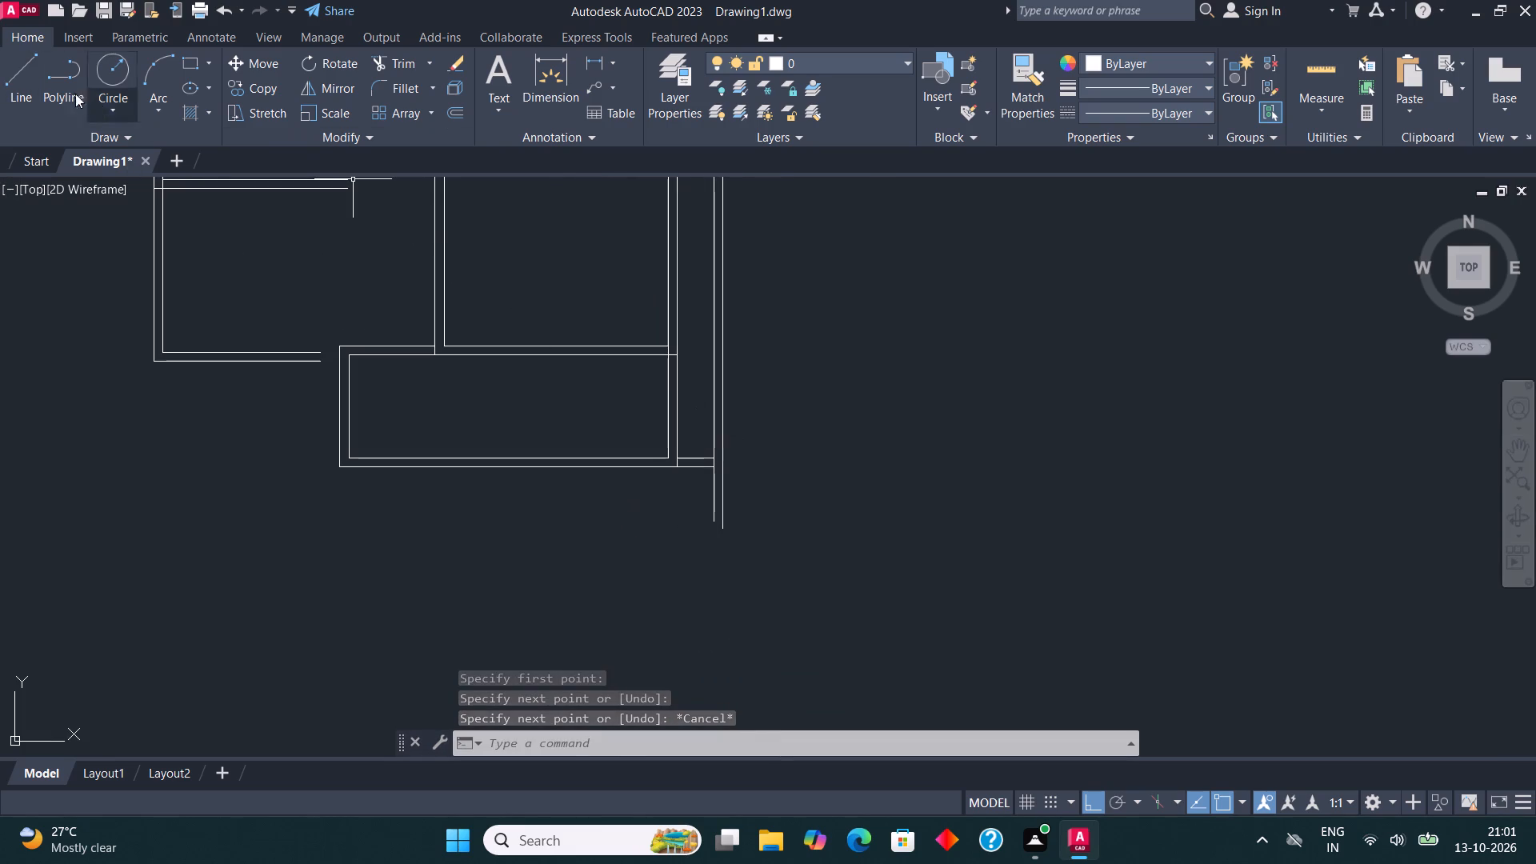
click(23, 68)
middle_drag(732, 528, 906, 546)
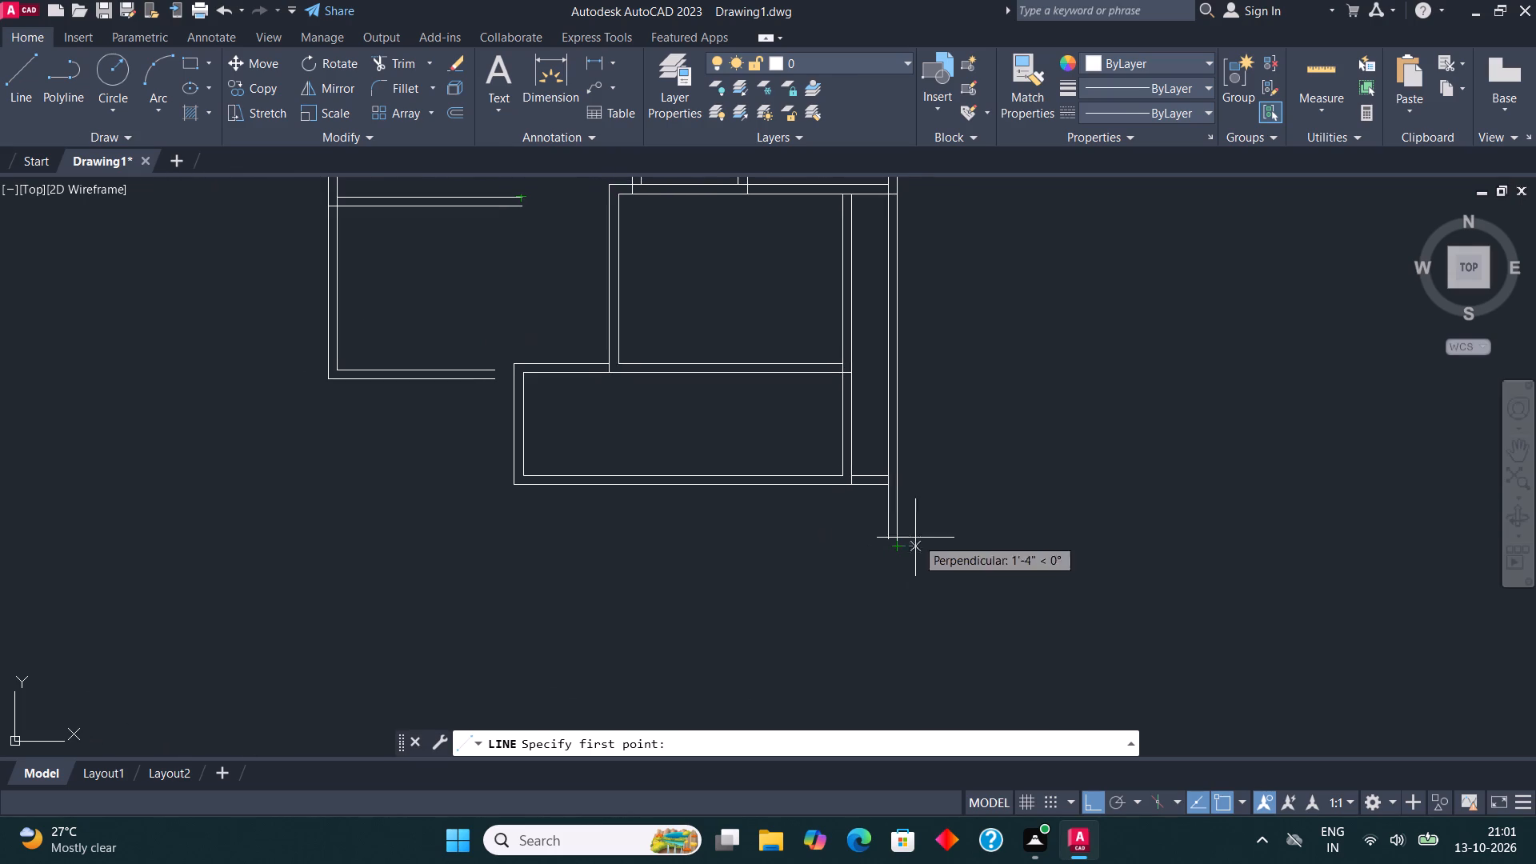
scroll(887, 487, up, 2)
click(886, 487)
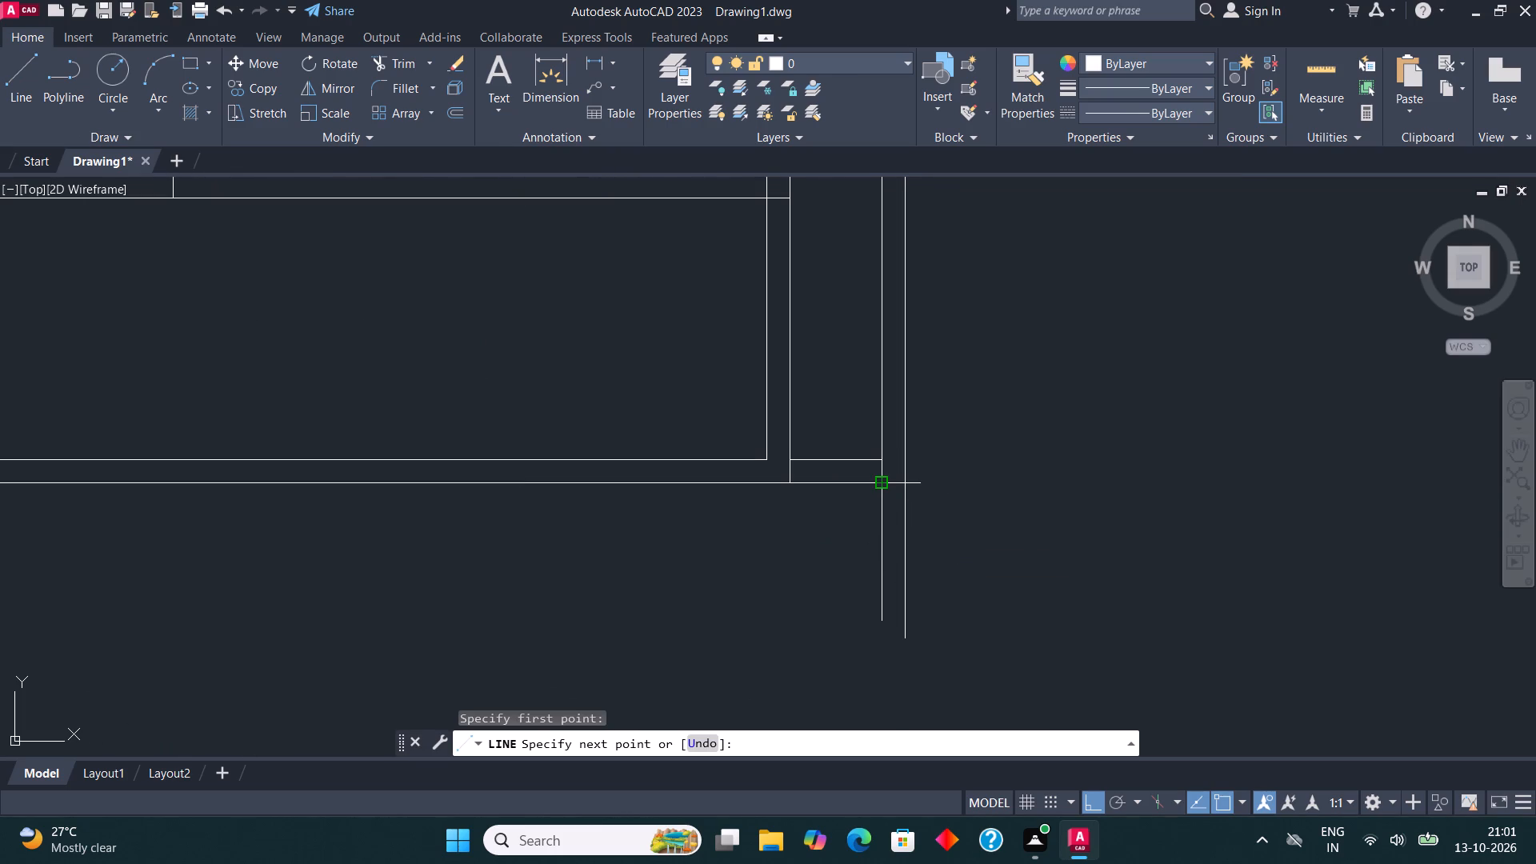
text(18')
key(Return)
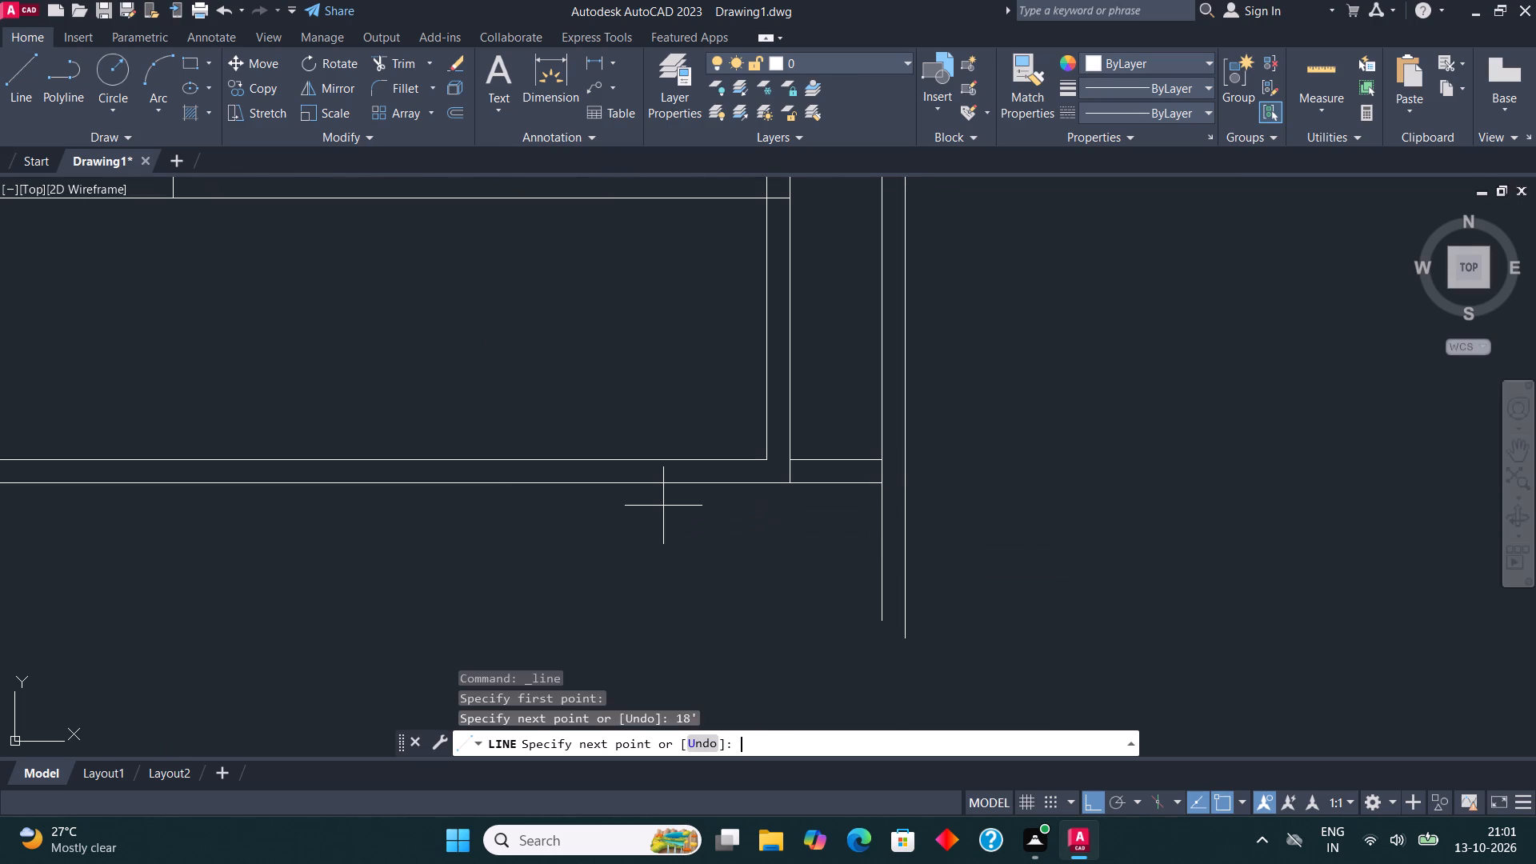
scroll(663, 506, down, 2)
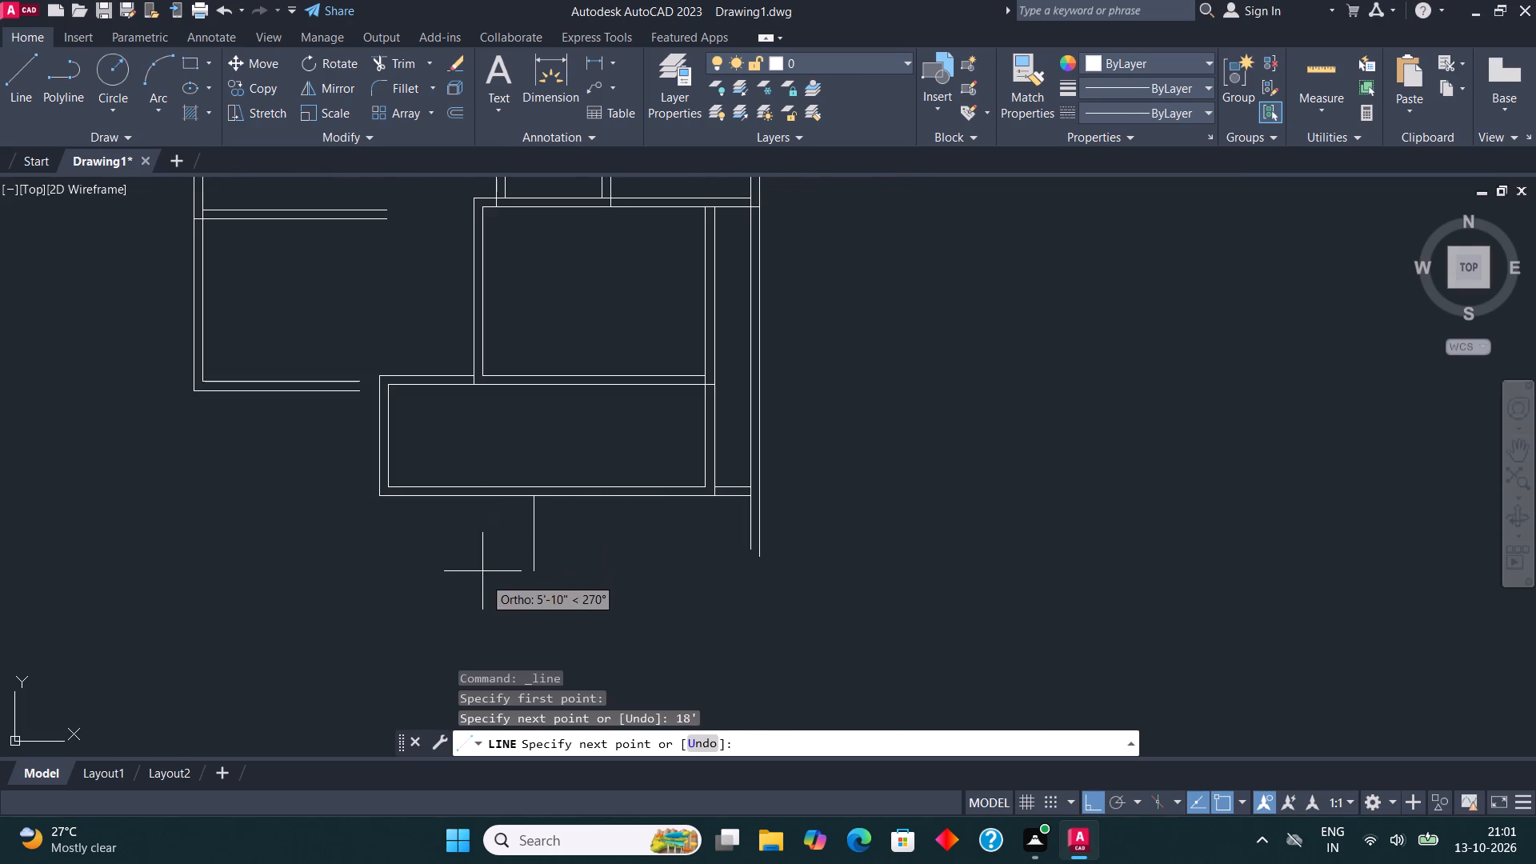
text(18')
key(Return)
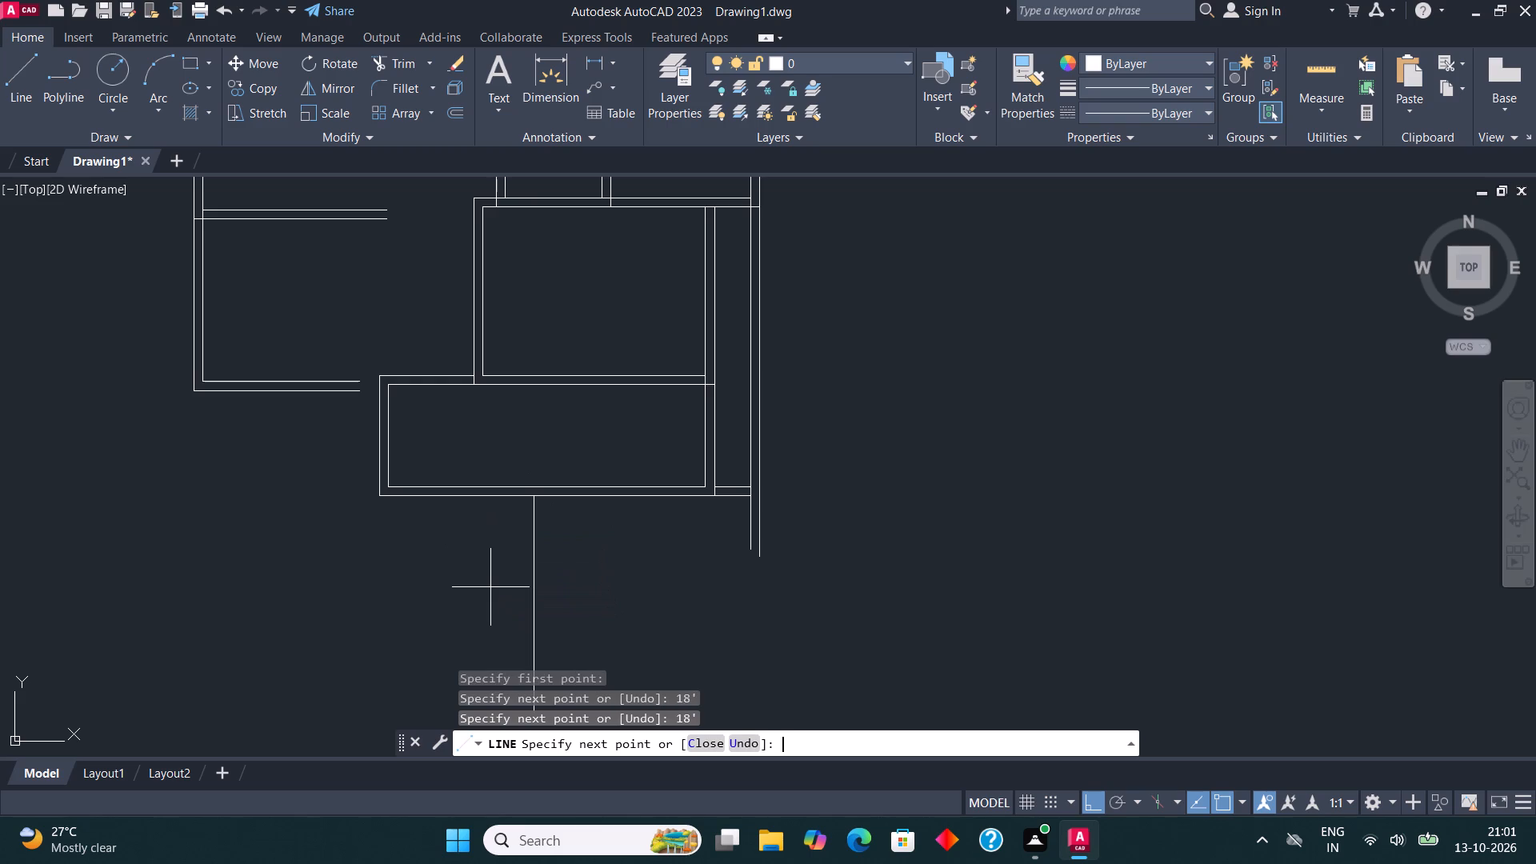
scroll(490, 587, down, 3)
scroll(580, 615, up, 3)
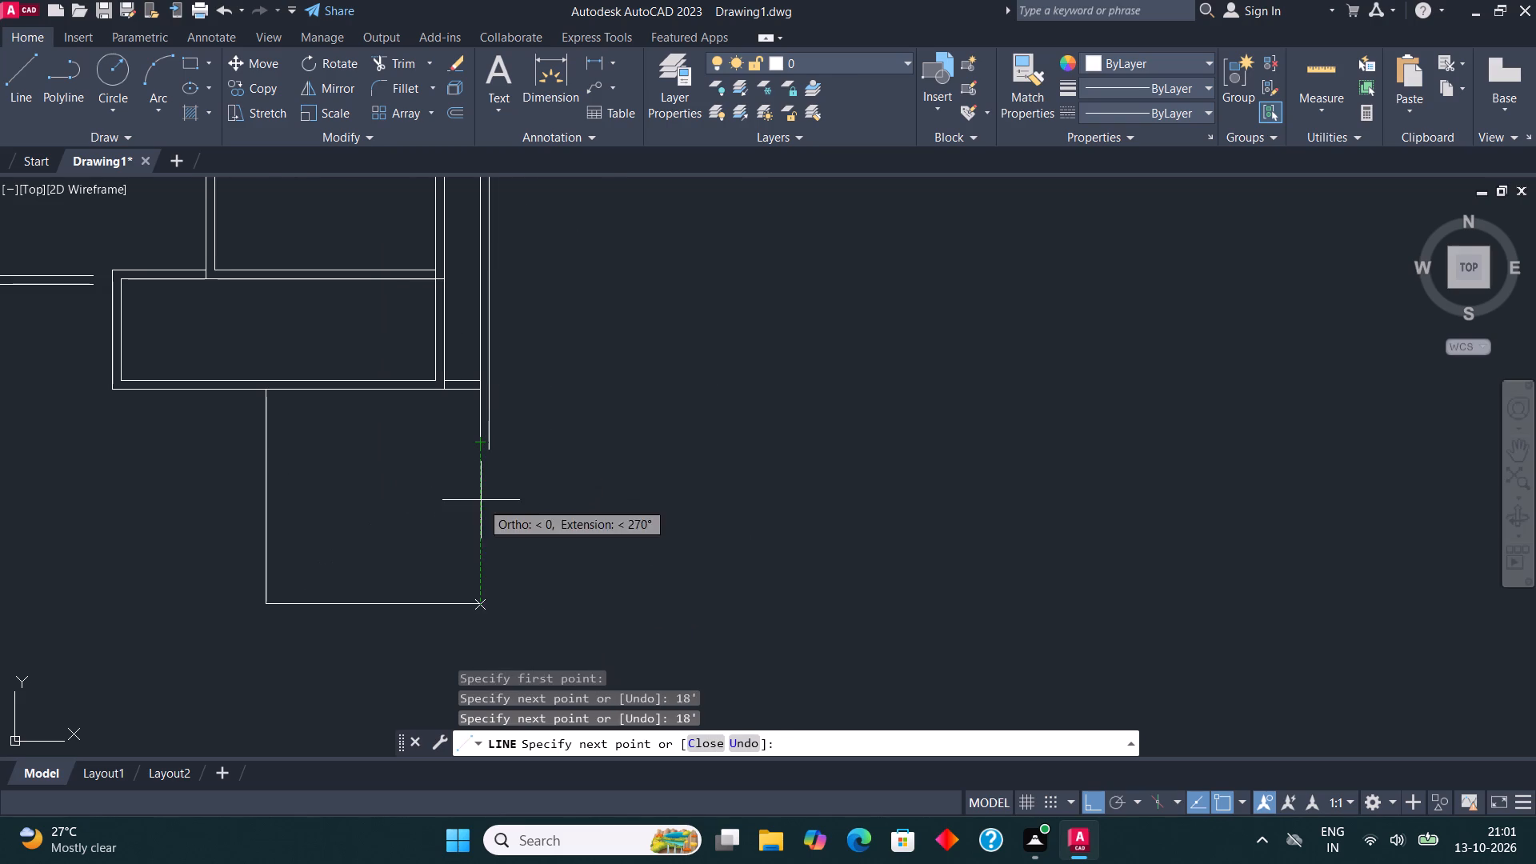
click(480, 529)
click(481, 429)
key(Escape)
middle_drag(532, 448, 788, 428)
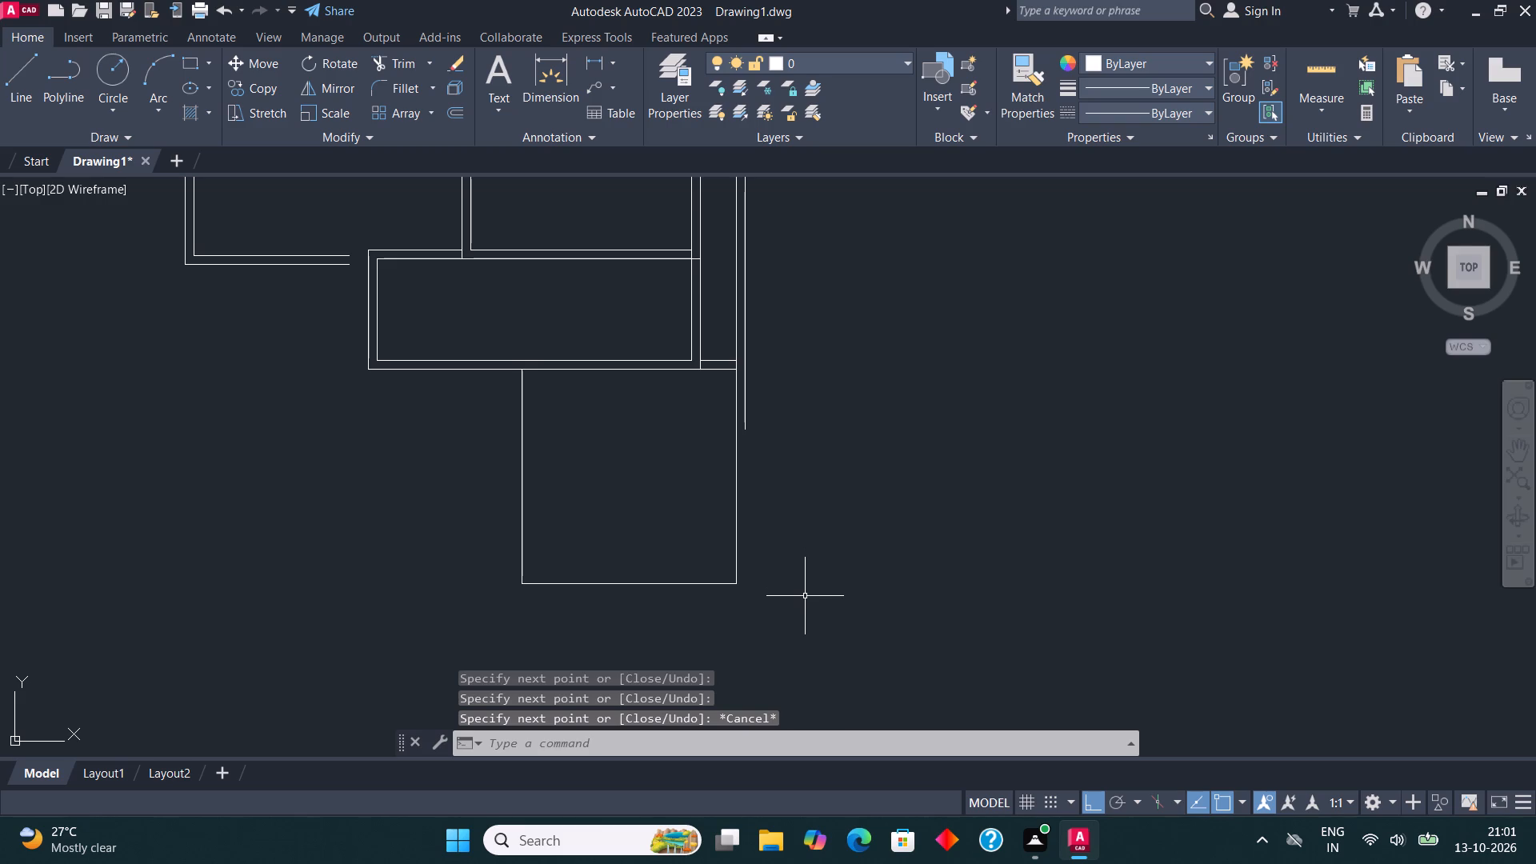
Offset the new square room's right, left and bottom lines 9" outward.
click(797, 582)
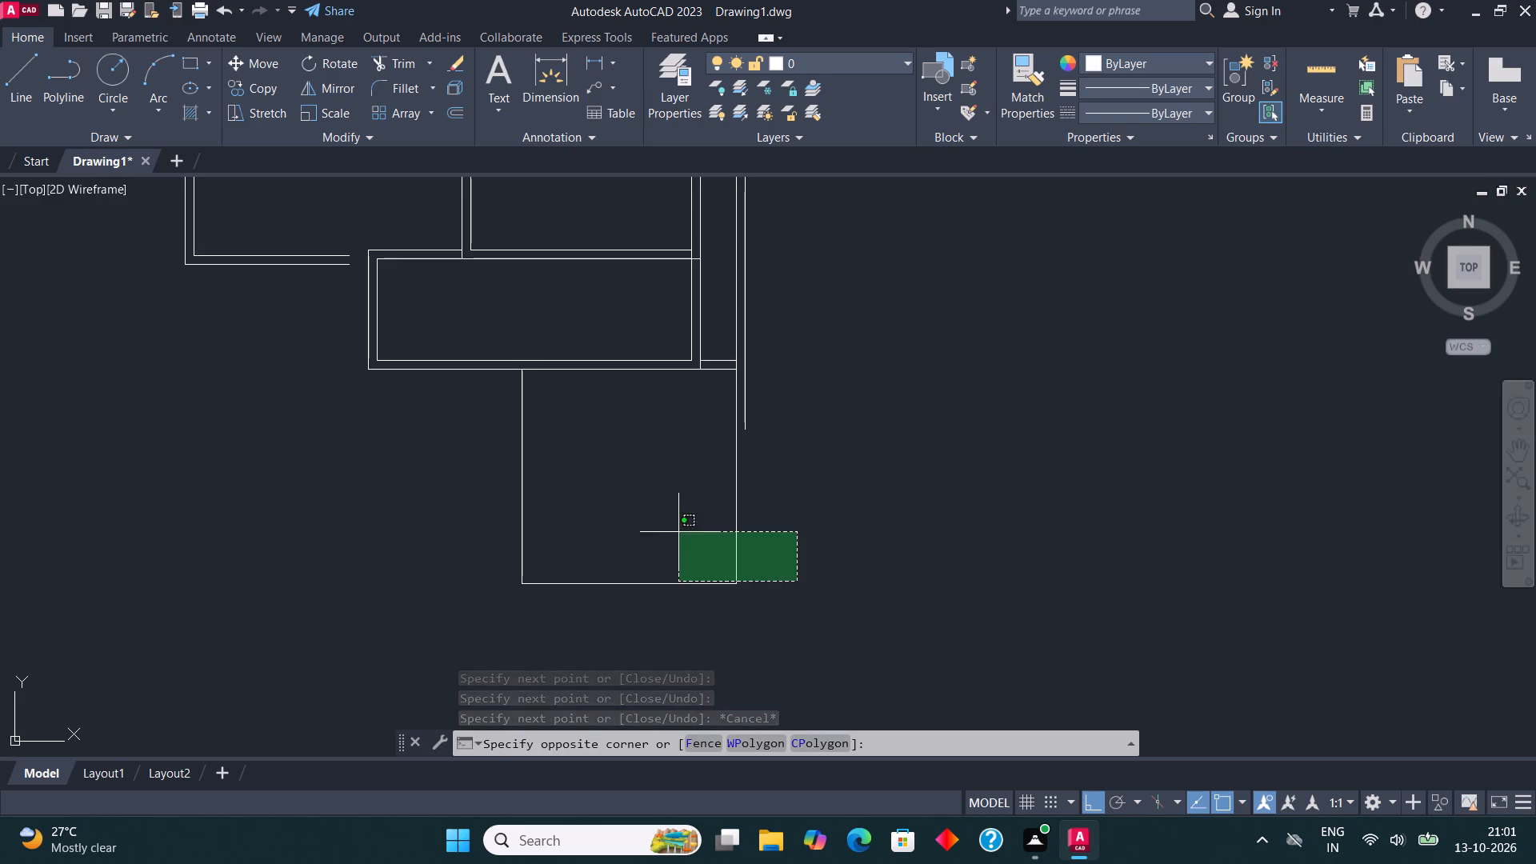
click(473, 506)
click(591, 616)
click(567, 566)
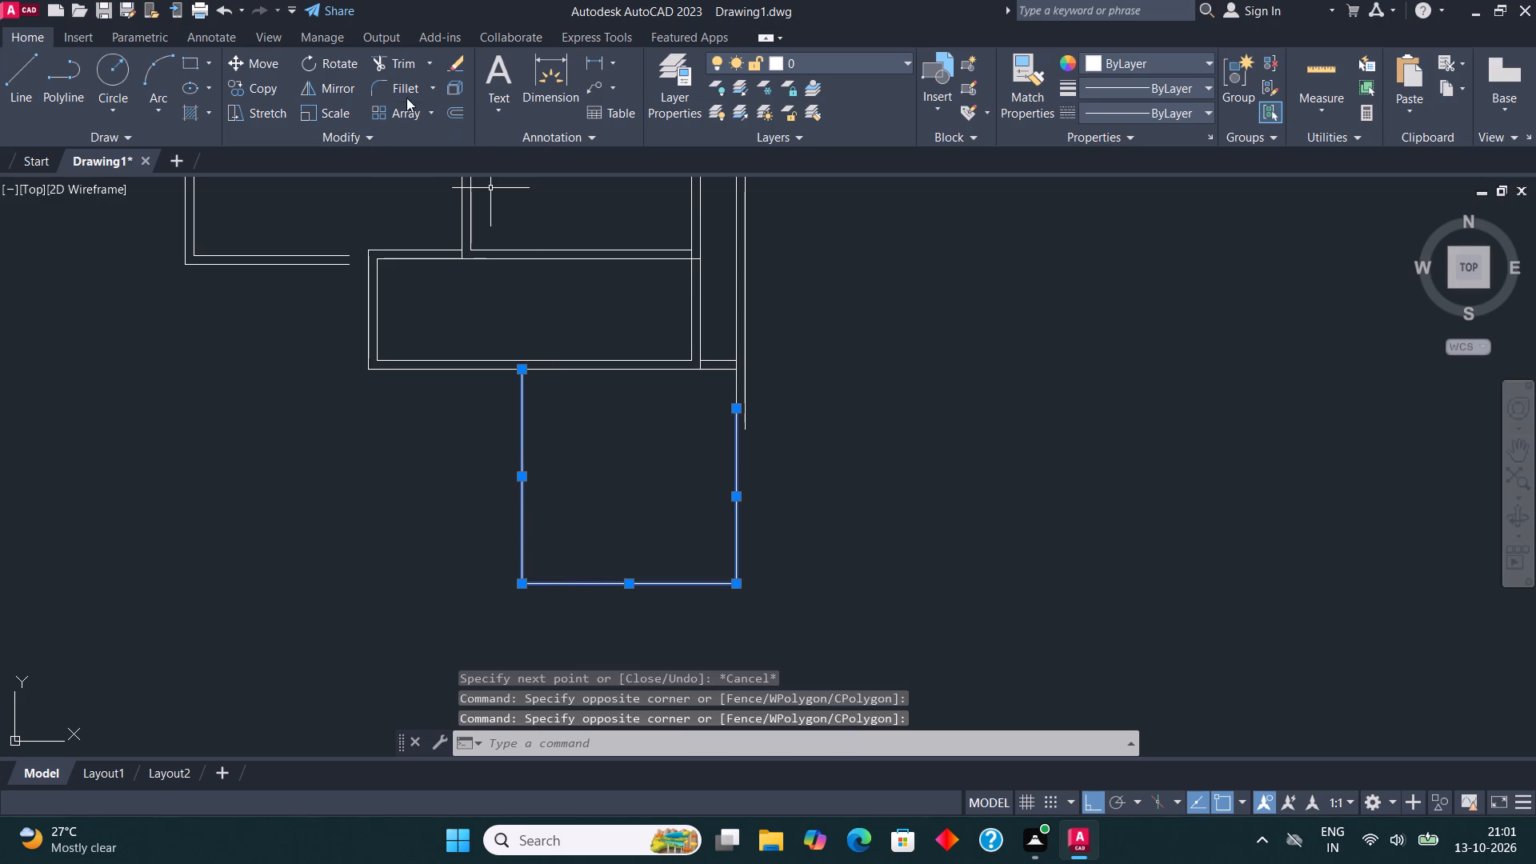
click(454, 111)
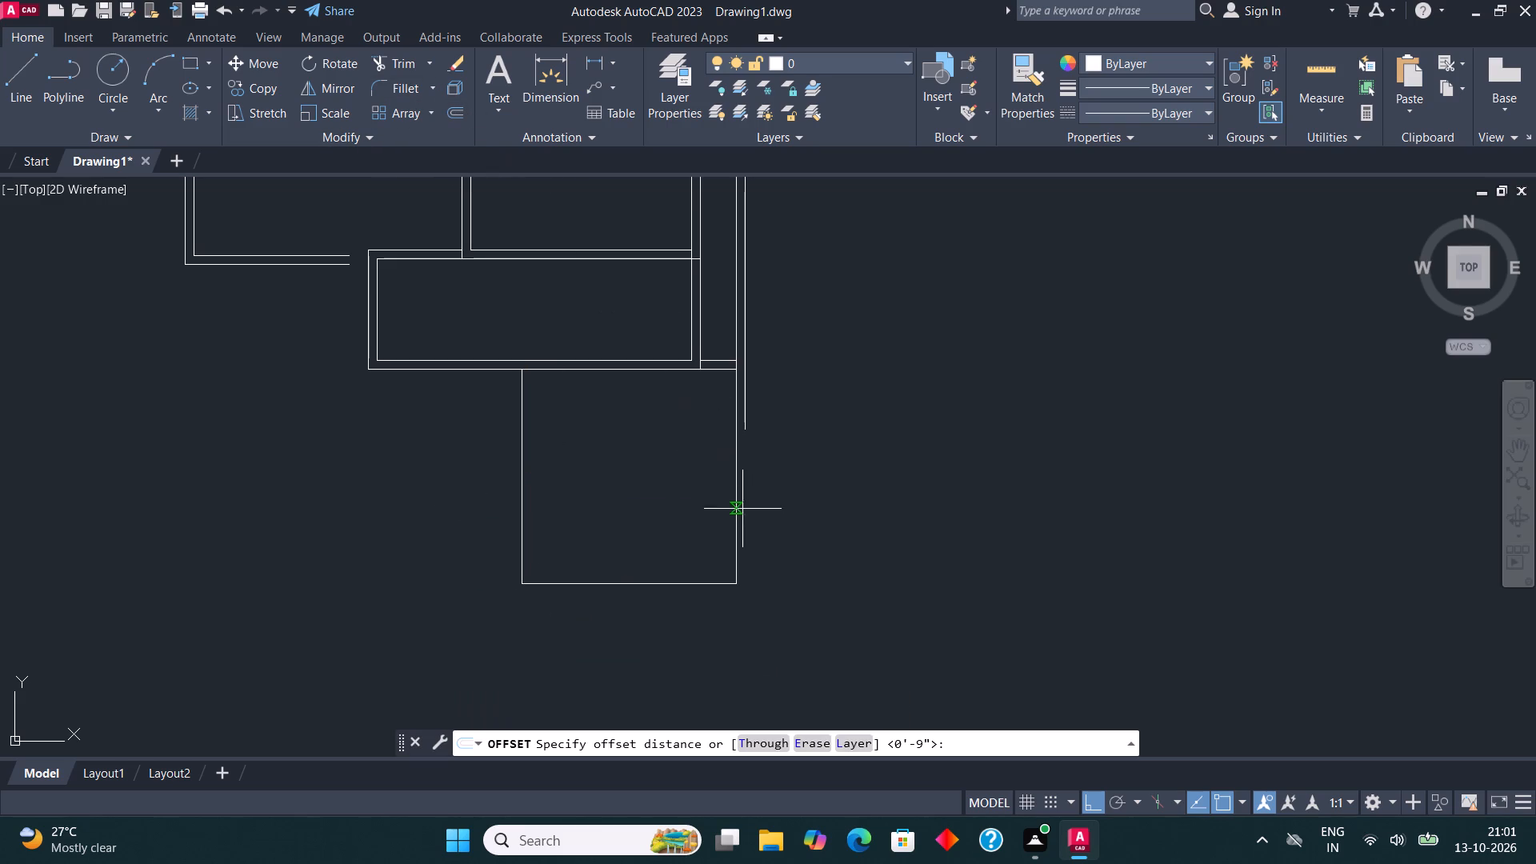
click(732, 499)
text(9")
key(Return)
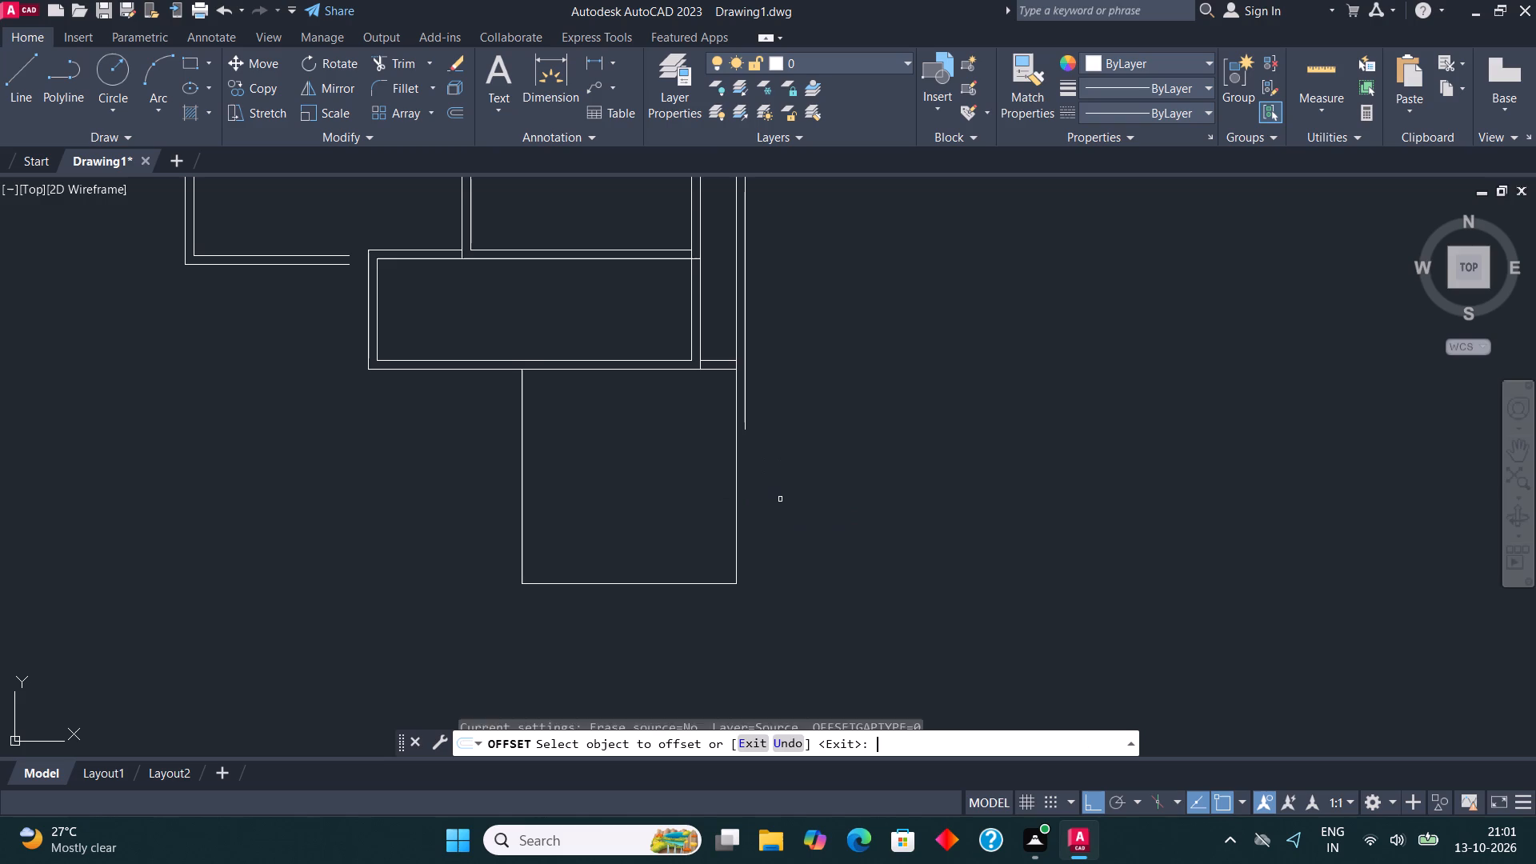
click(738, 515)
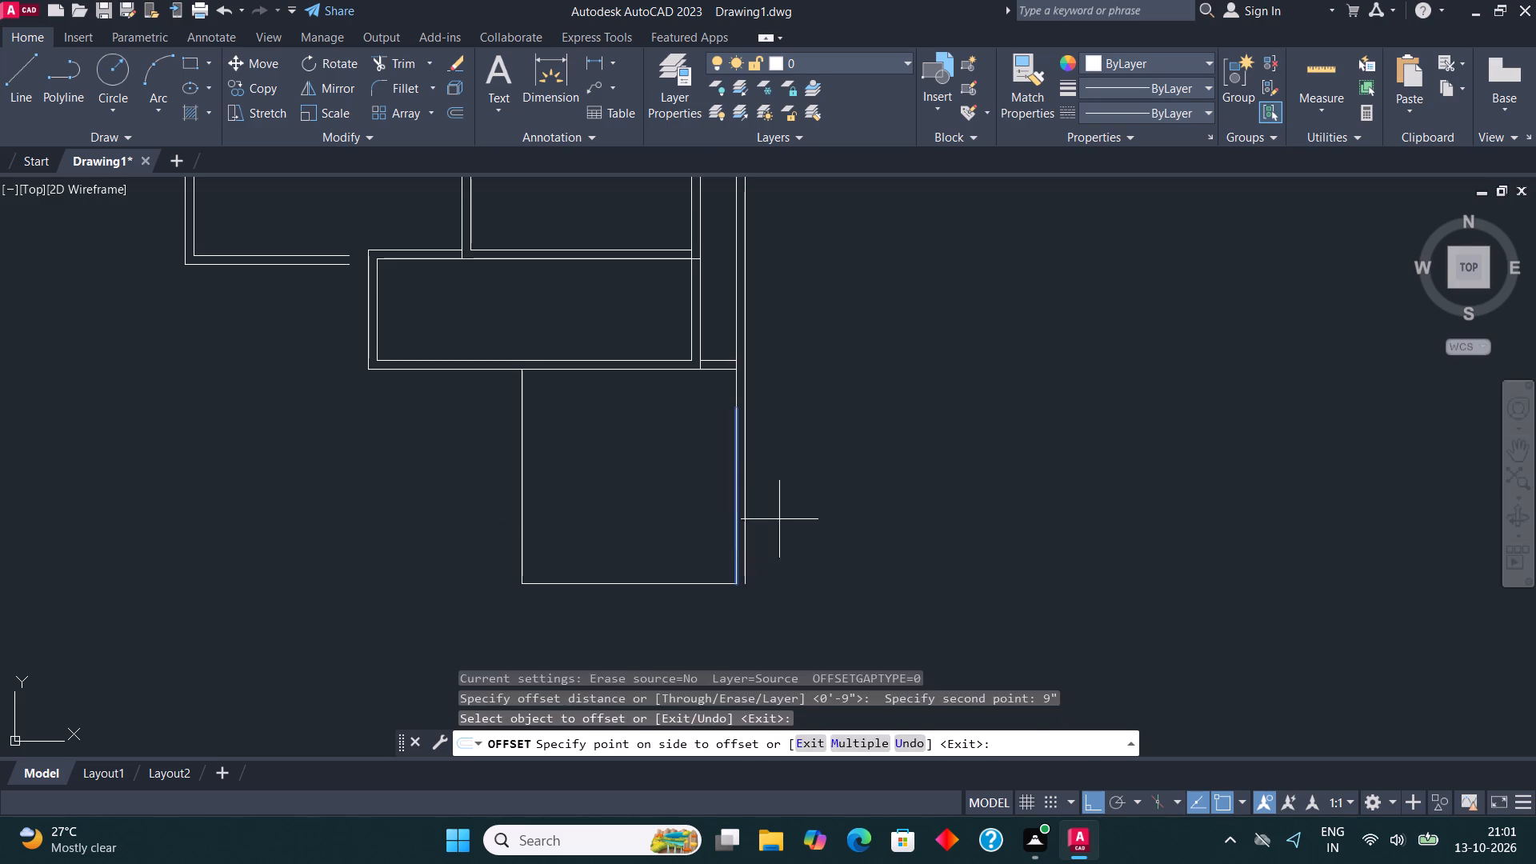
click(782, 520)
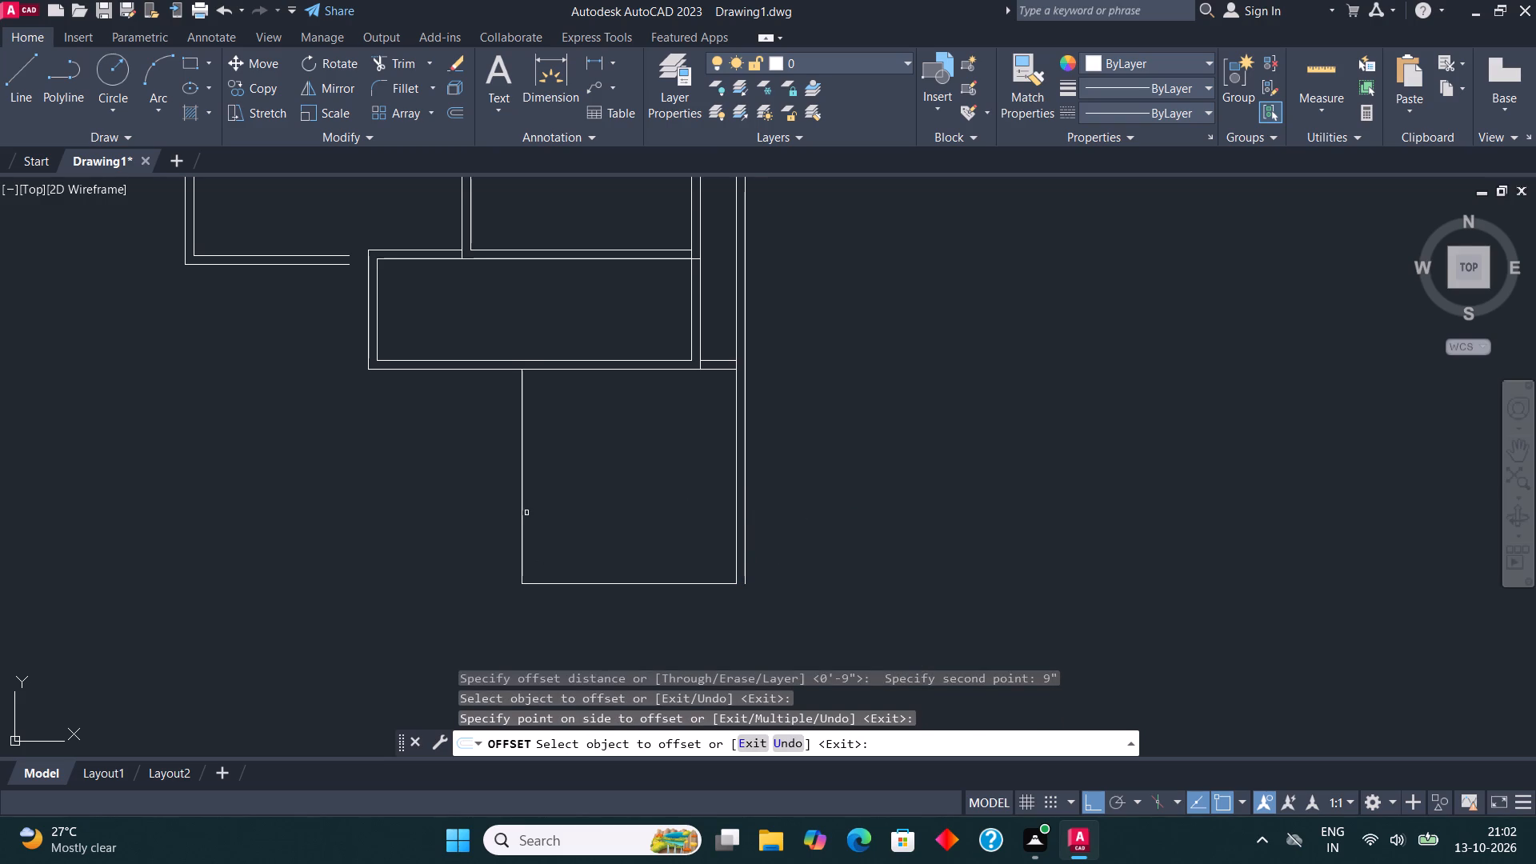
click(521, 508)
click(501, 488)
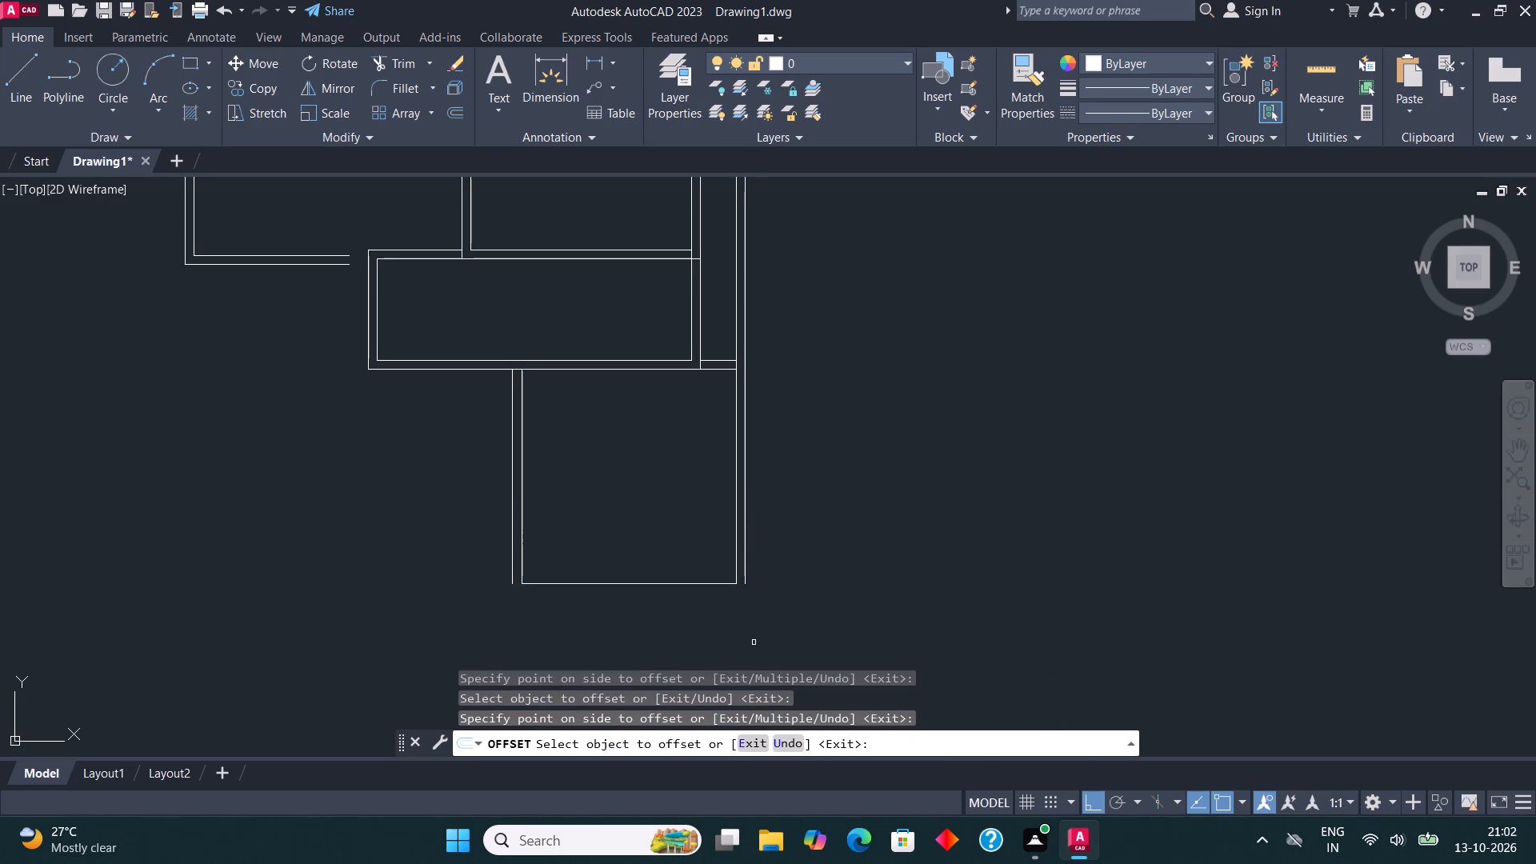
click(634, 584)
click(639, 617)
Fillet the square room's outer wall lines into closed corners at its lower left and lower right.
click(409, 87)
click(511, 544)
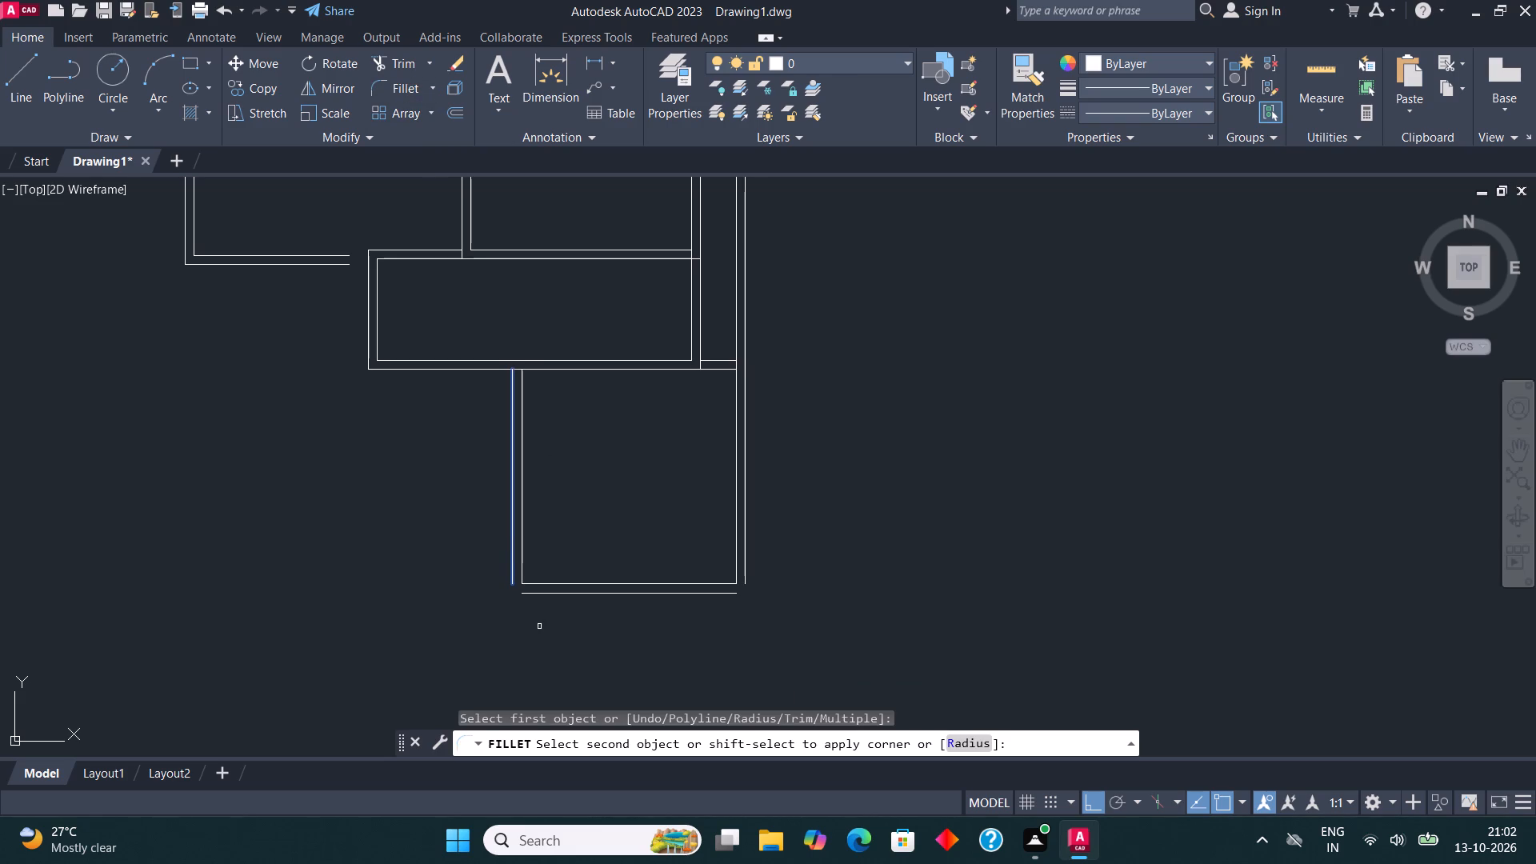
click(550, 593)
click(399, 85)
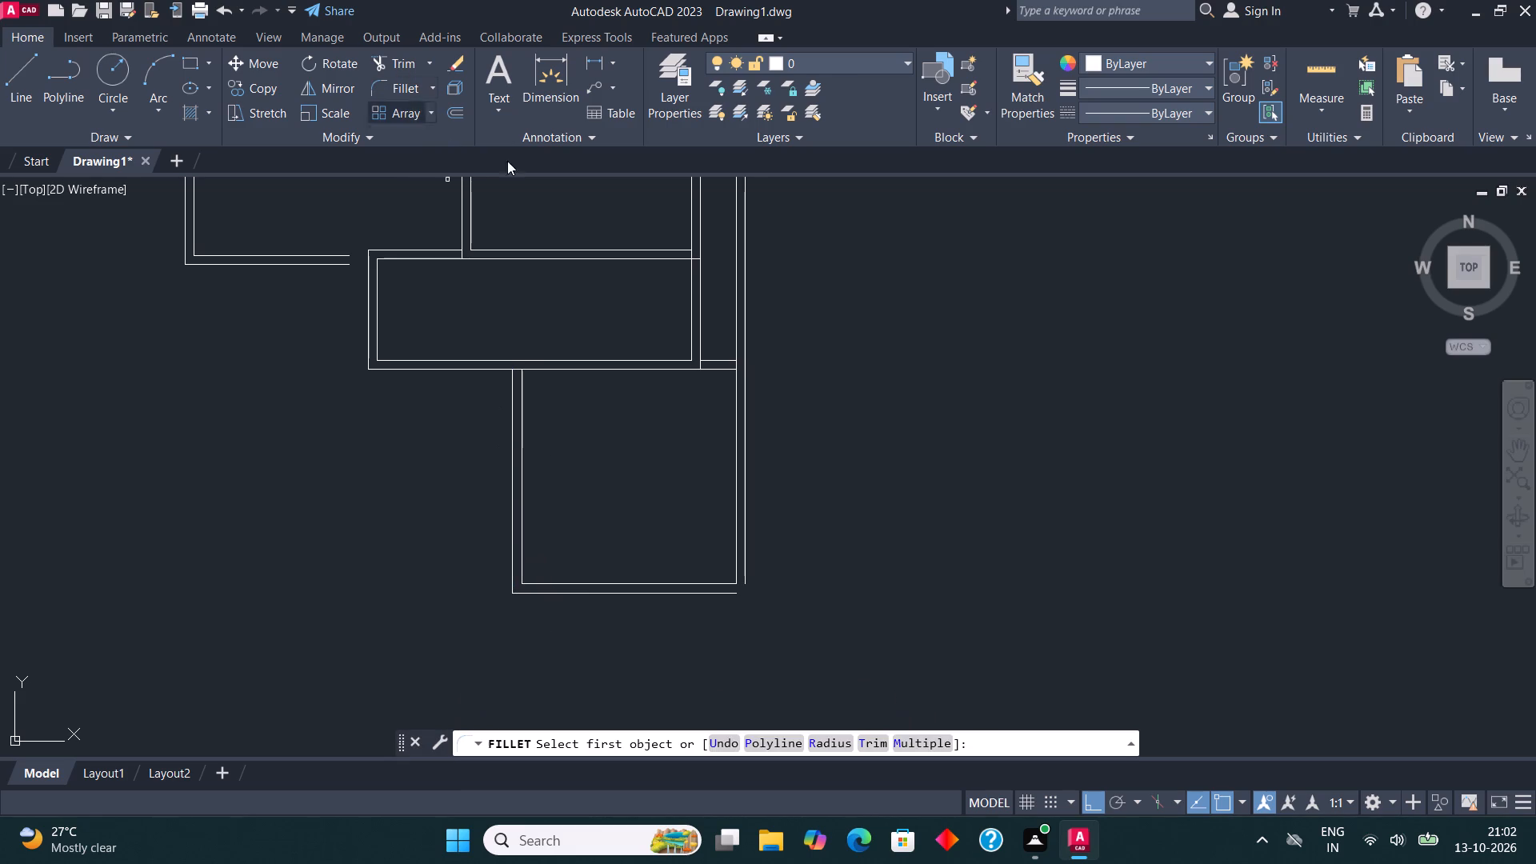
click(747, 498)
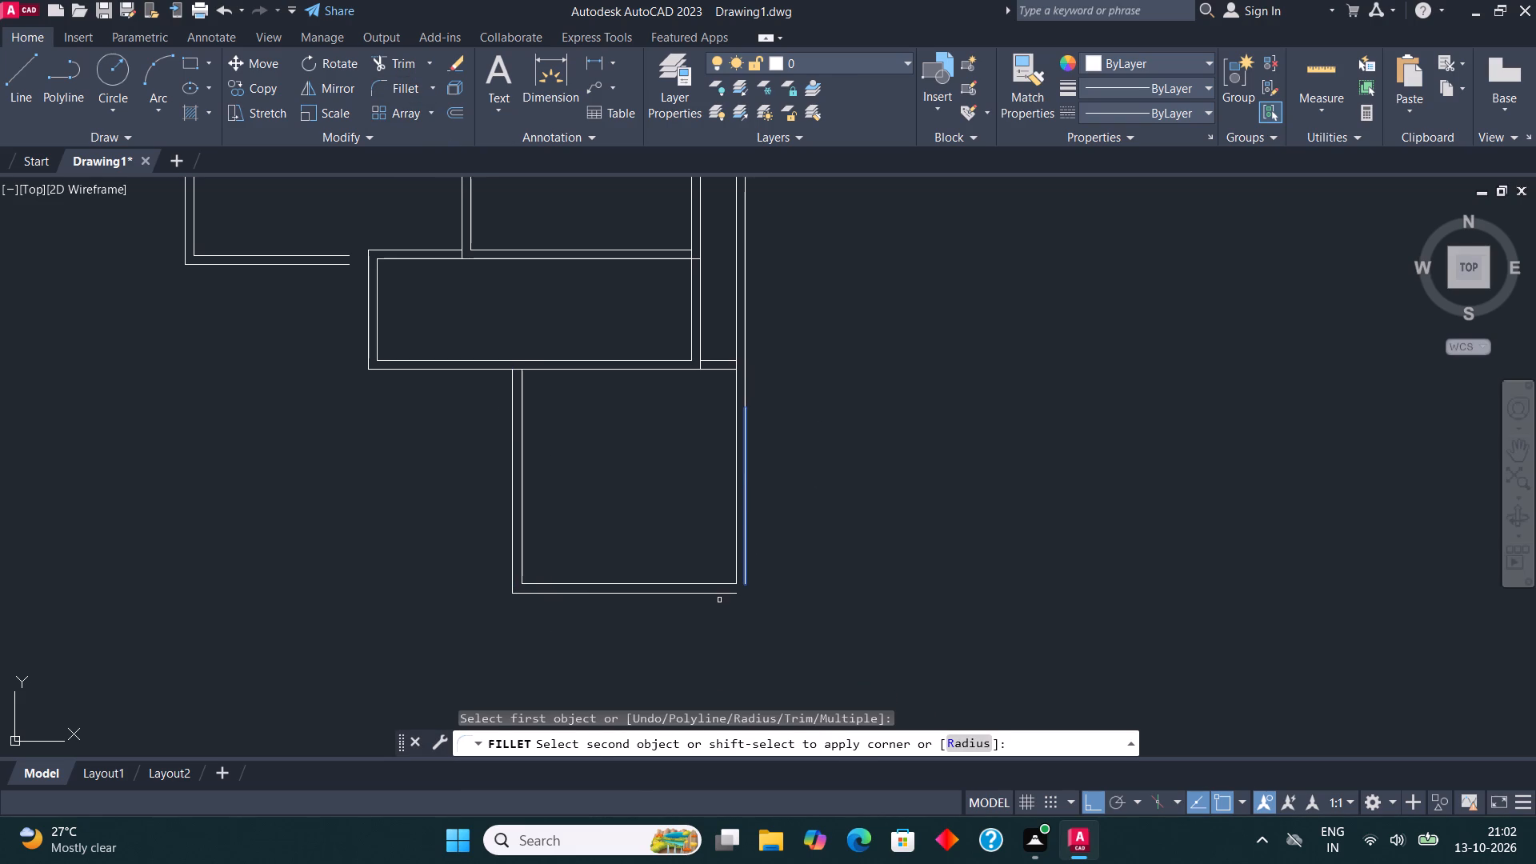
click(715, 595)
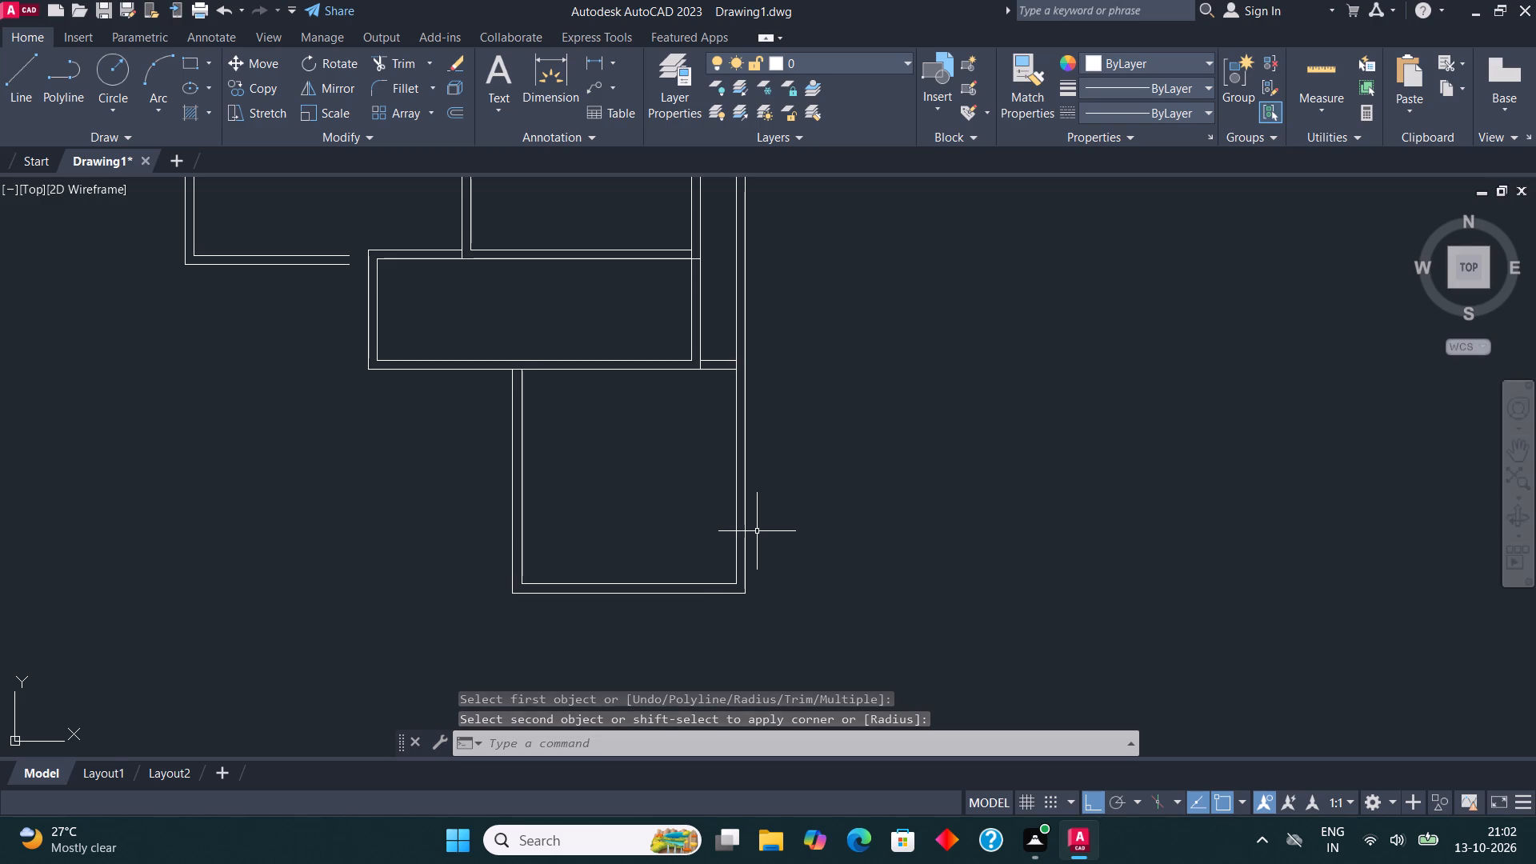
Draw a 3' wide strip outline along the plan's left side, from its upper-left outer corner down to its lower-left outer corner.
scroll(474, 408, down, 2)
middle_drag(493, 403, 651, 453)
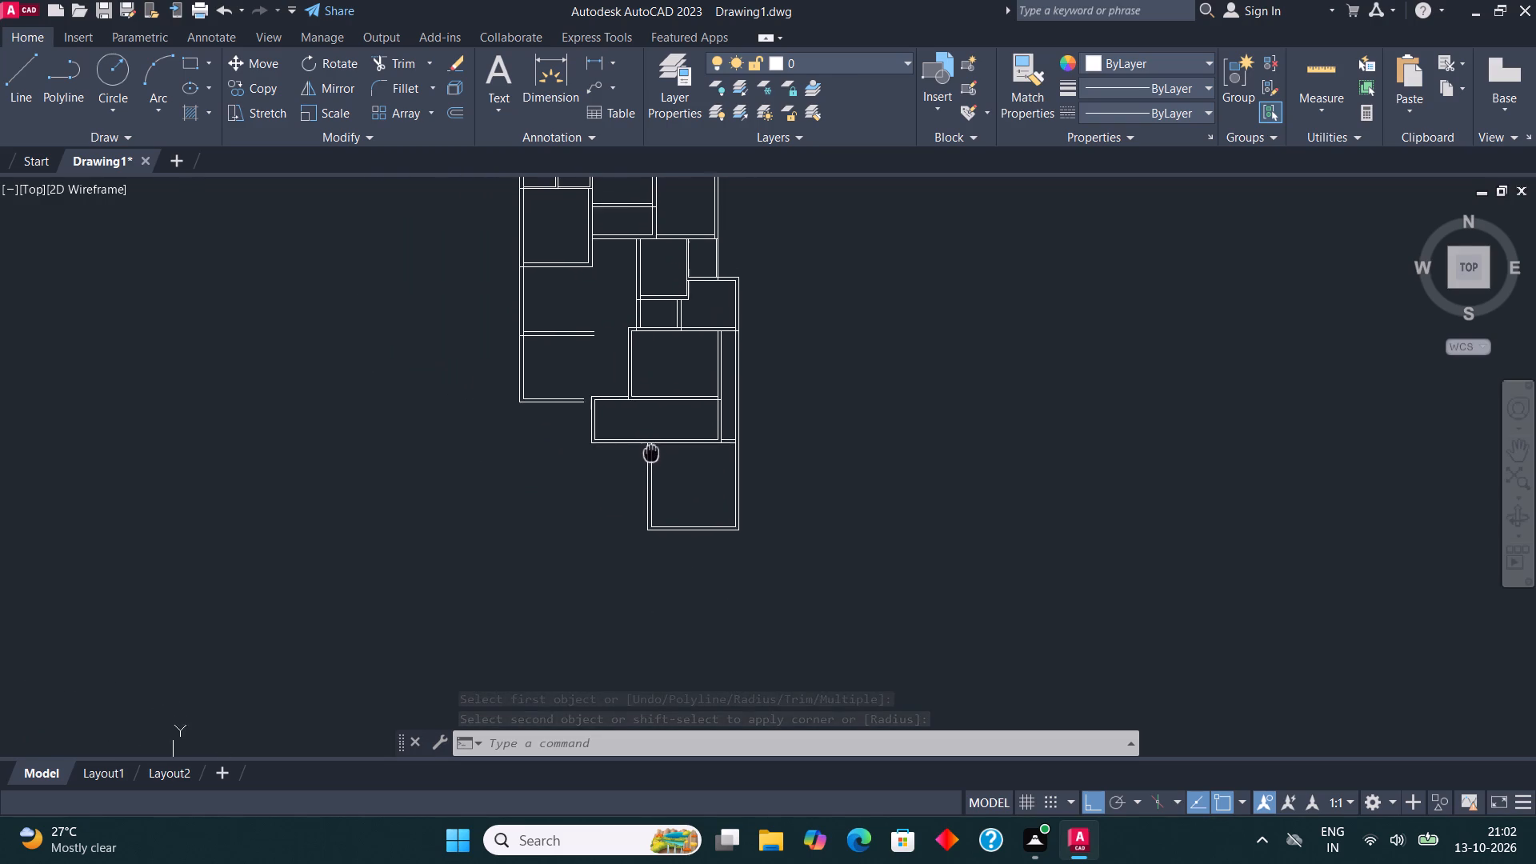
middle_drag(651, 453, 653, 563)
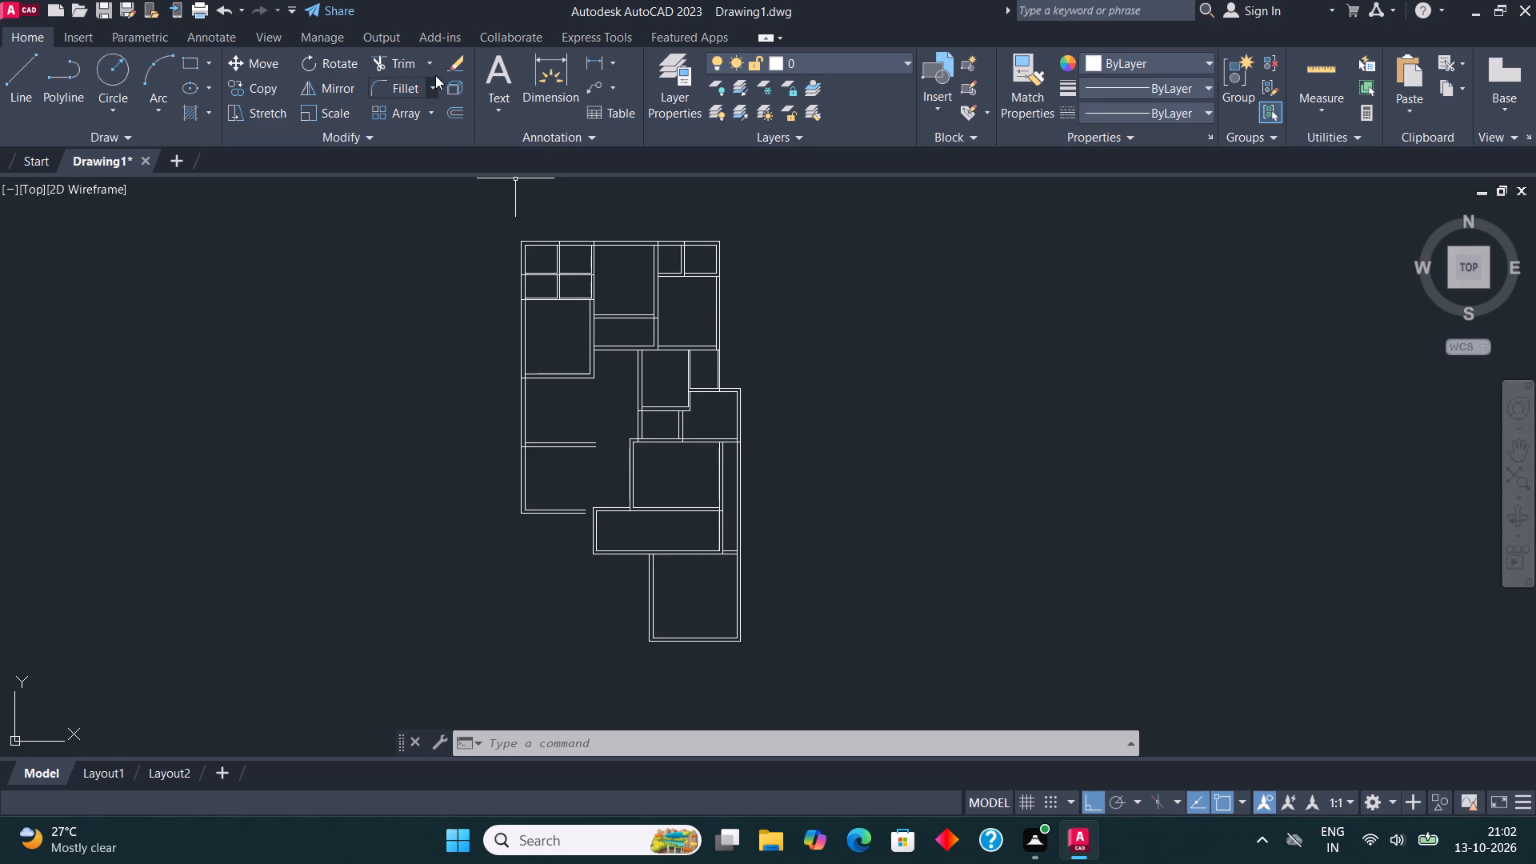
middle_drag(574, 329, 585, 482)
scroll(546, 414, up, 3)
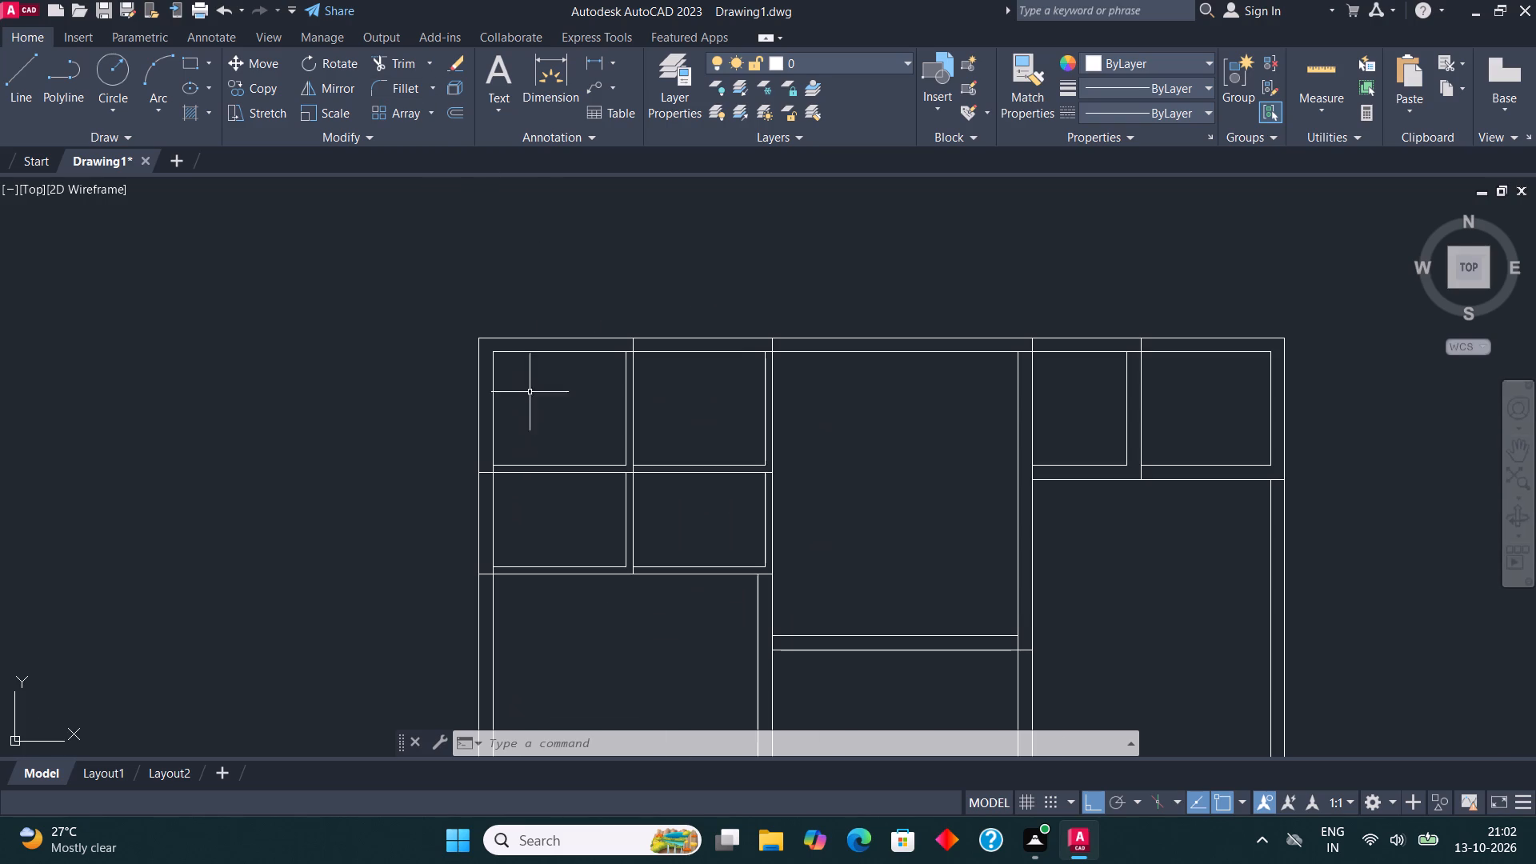
scroll(455, 346, up, 2)
click(22, 71)
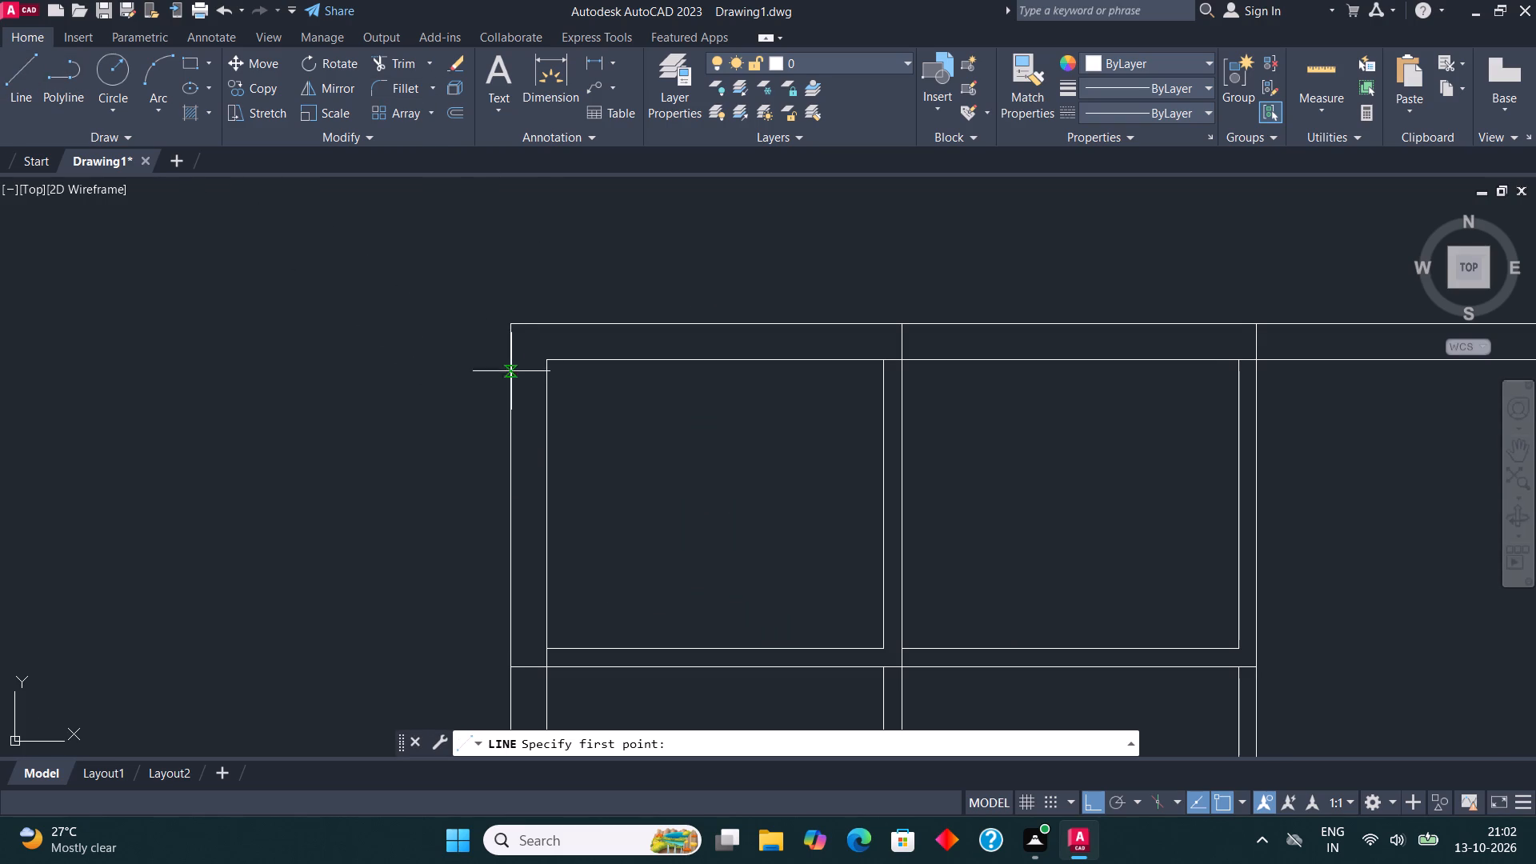
click(514, 323)
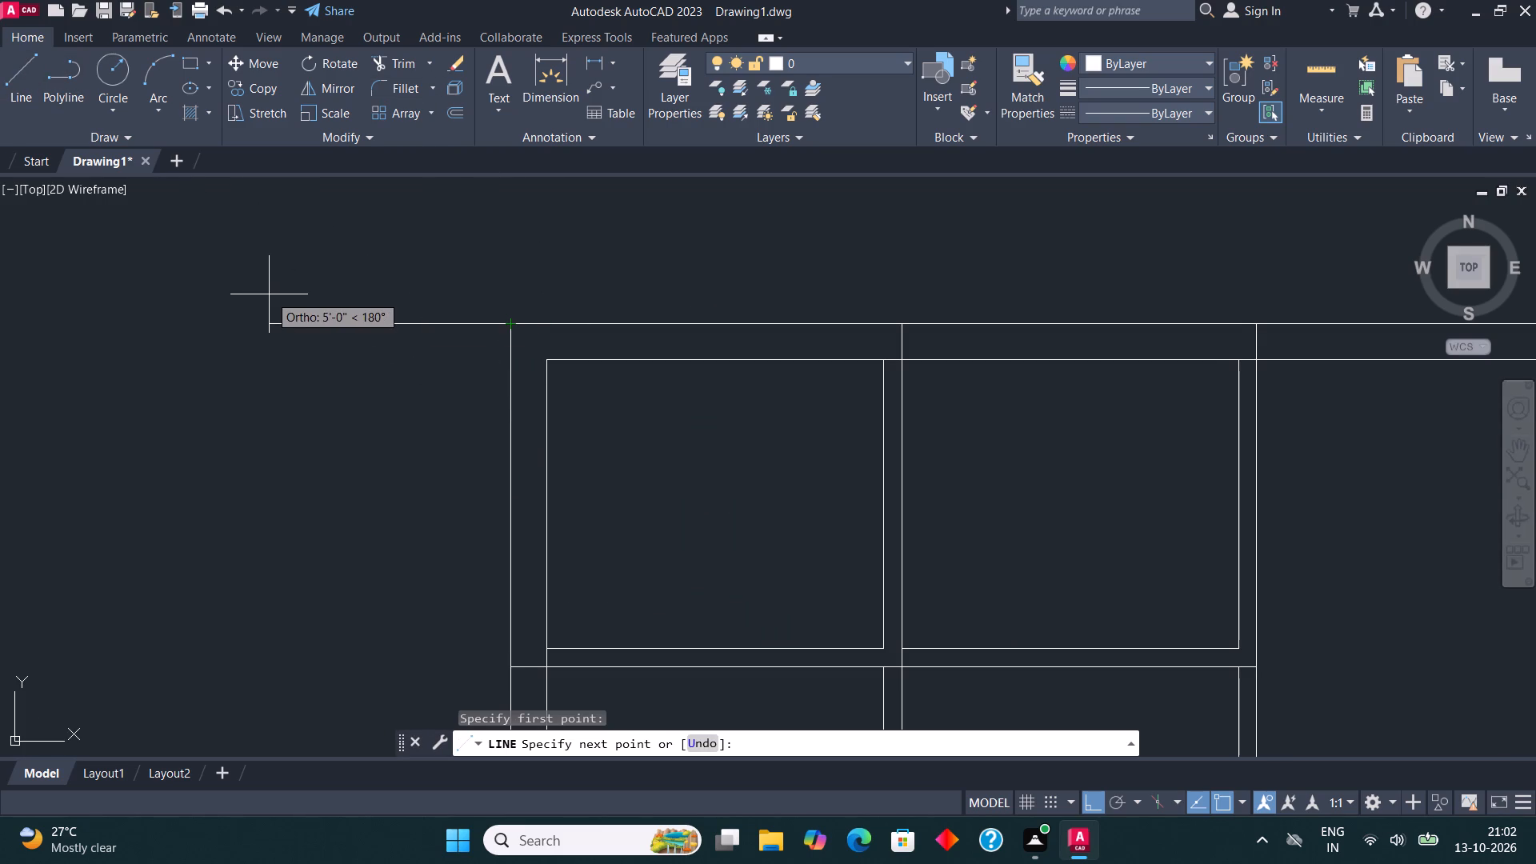
text(3')
key(Return)
scroll(570, 254, down, 2)
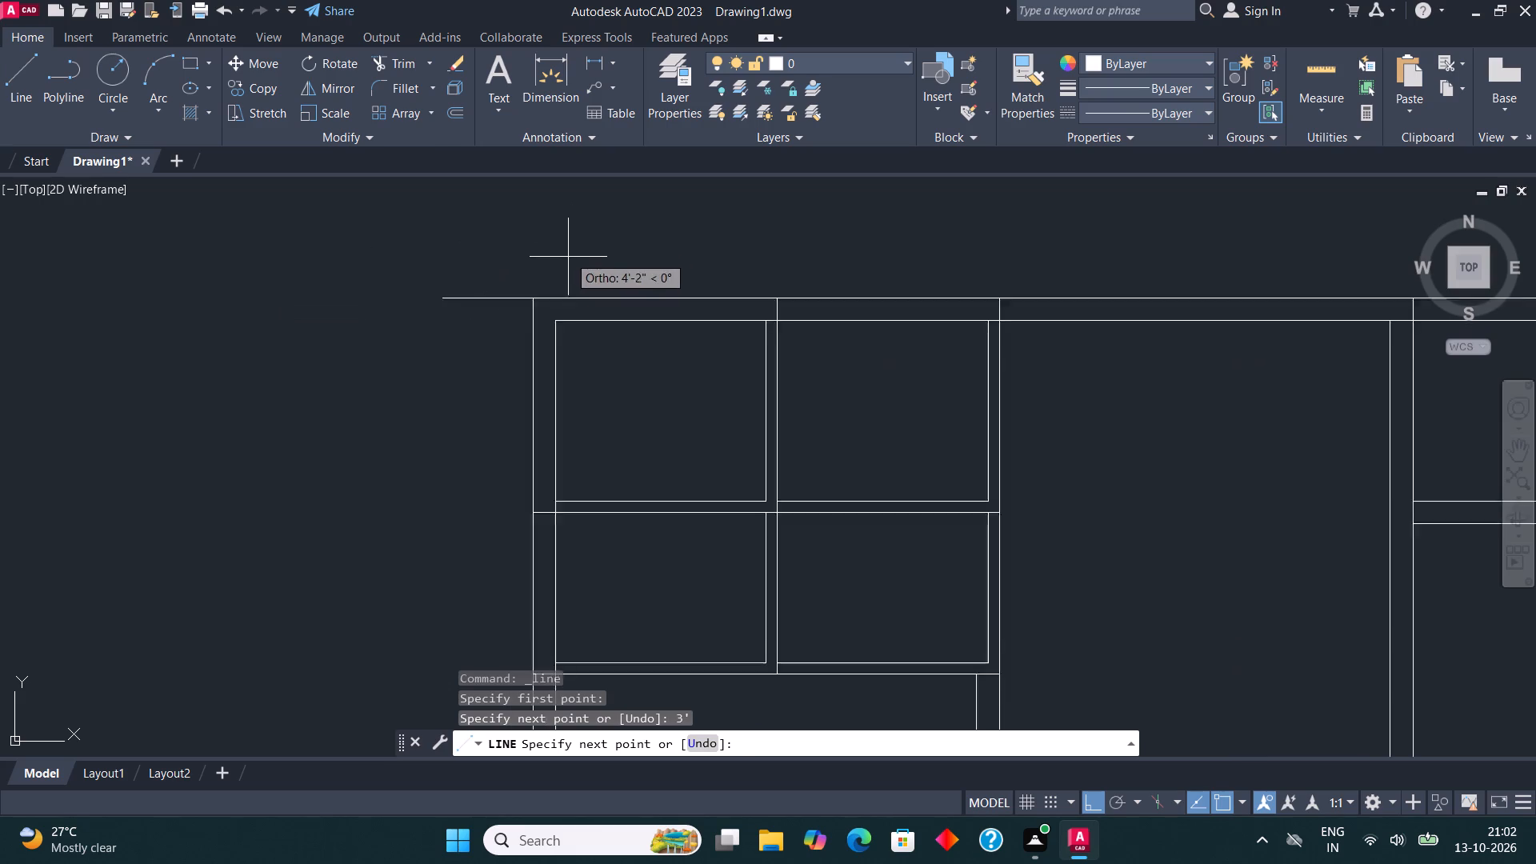
scroll(567, 282, down, 1)
middle_drag(563, 497, 612, 192)
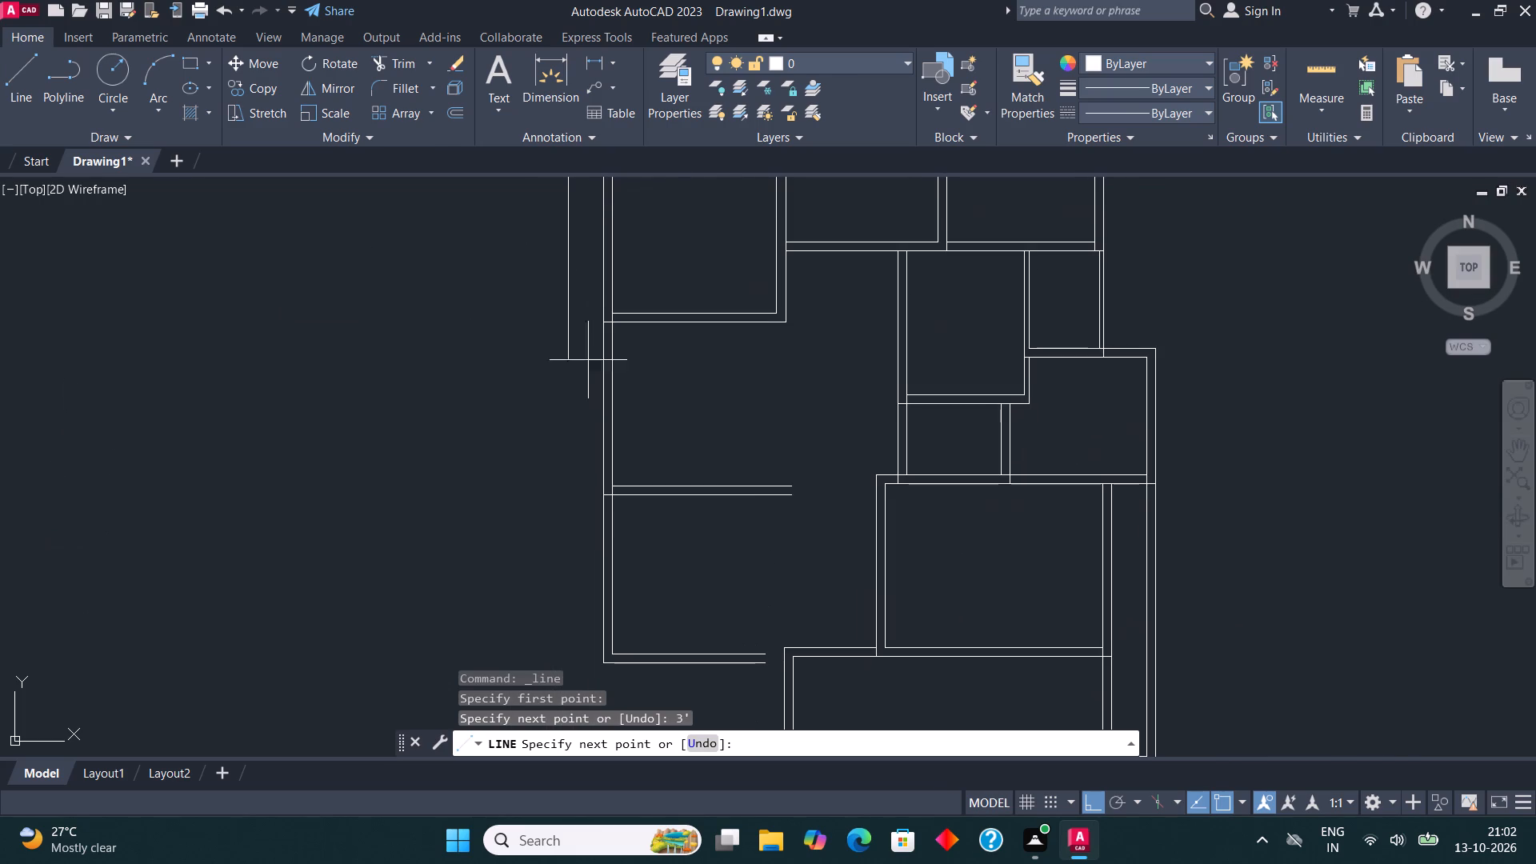
middle_drag(575, 525, 600, 446)
scroll(600, 528, down, 1)
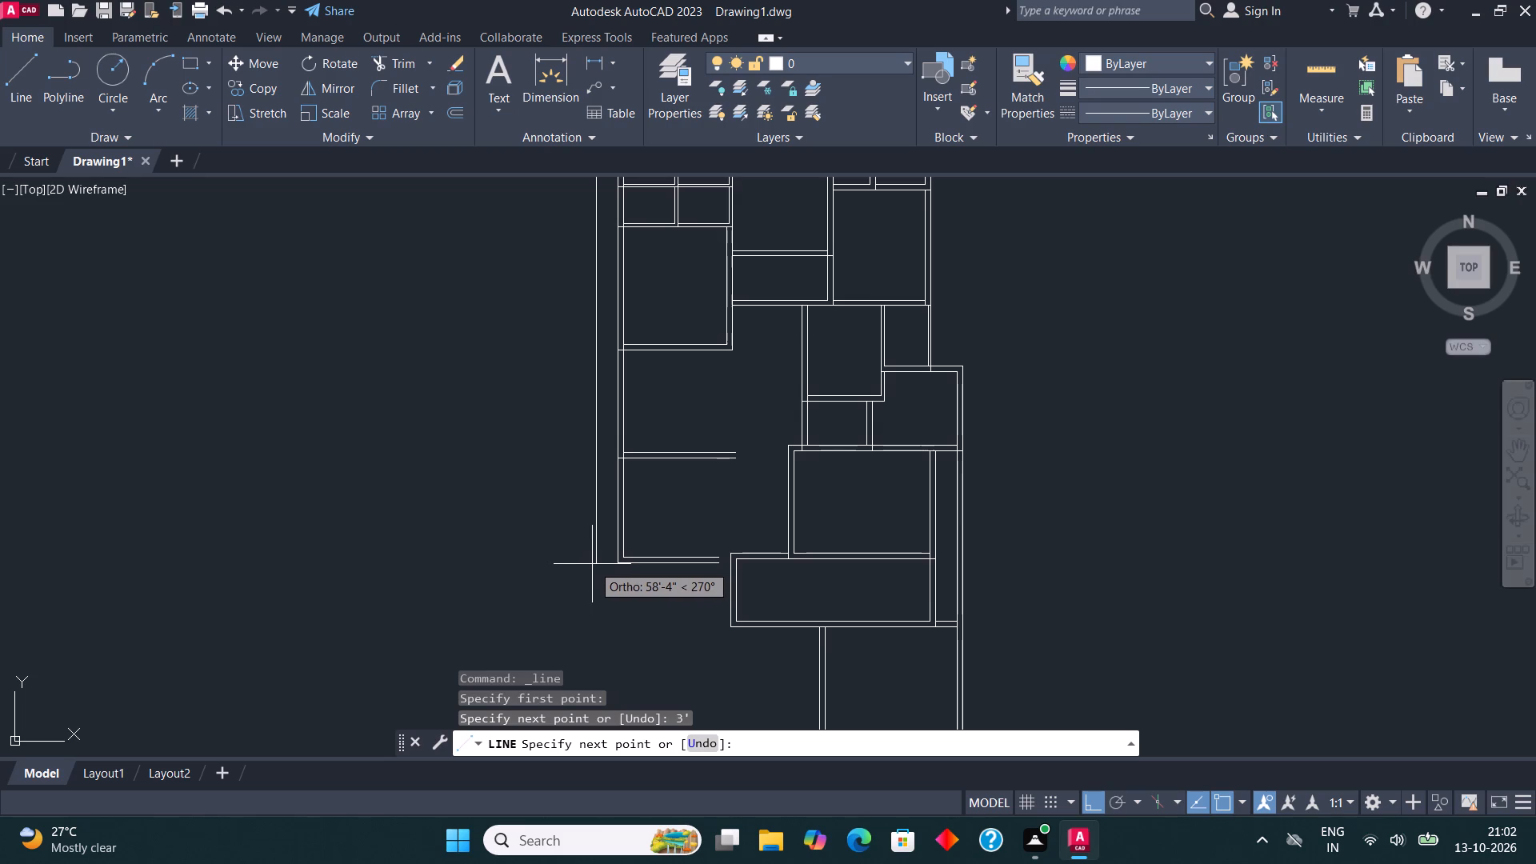
middle_drag(594, 564, 594, 640)
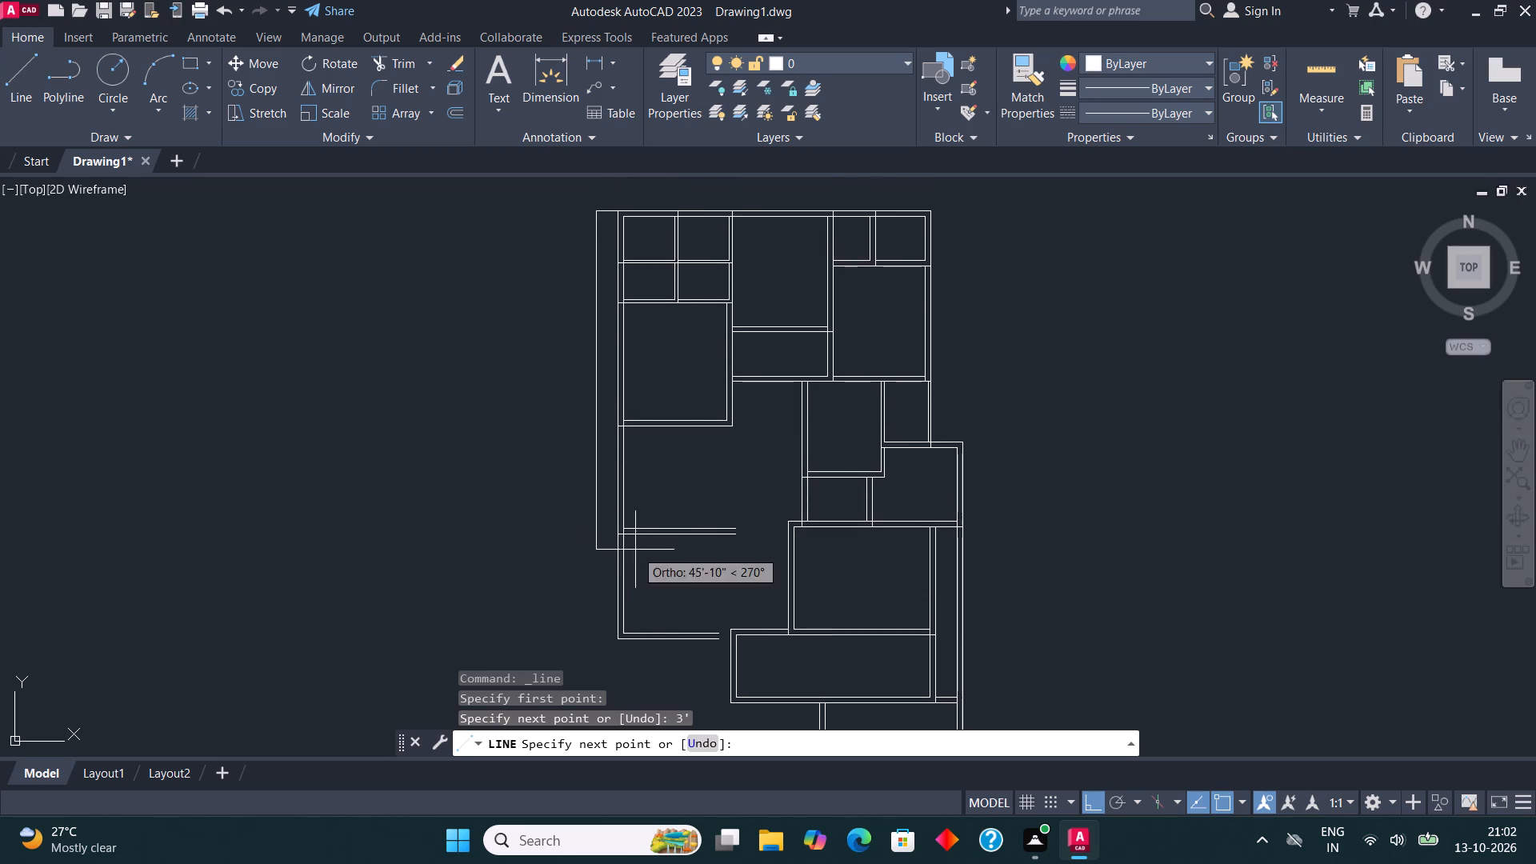
middle_drag(627, 630, 674, 569)
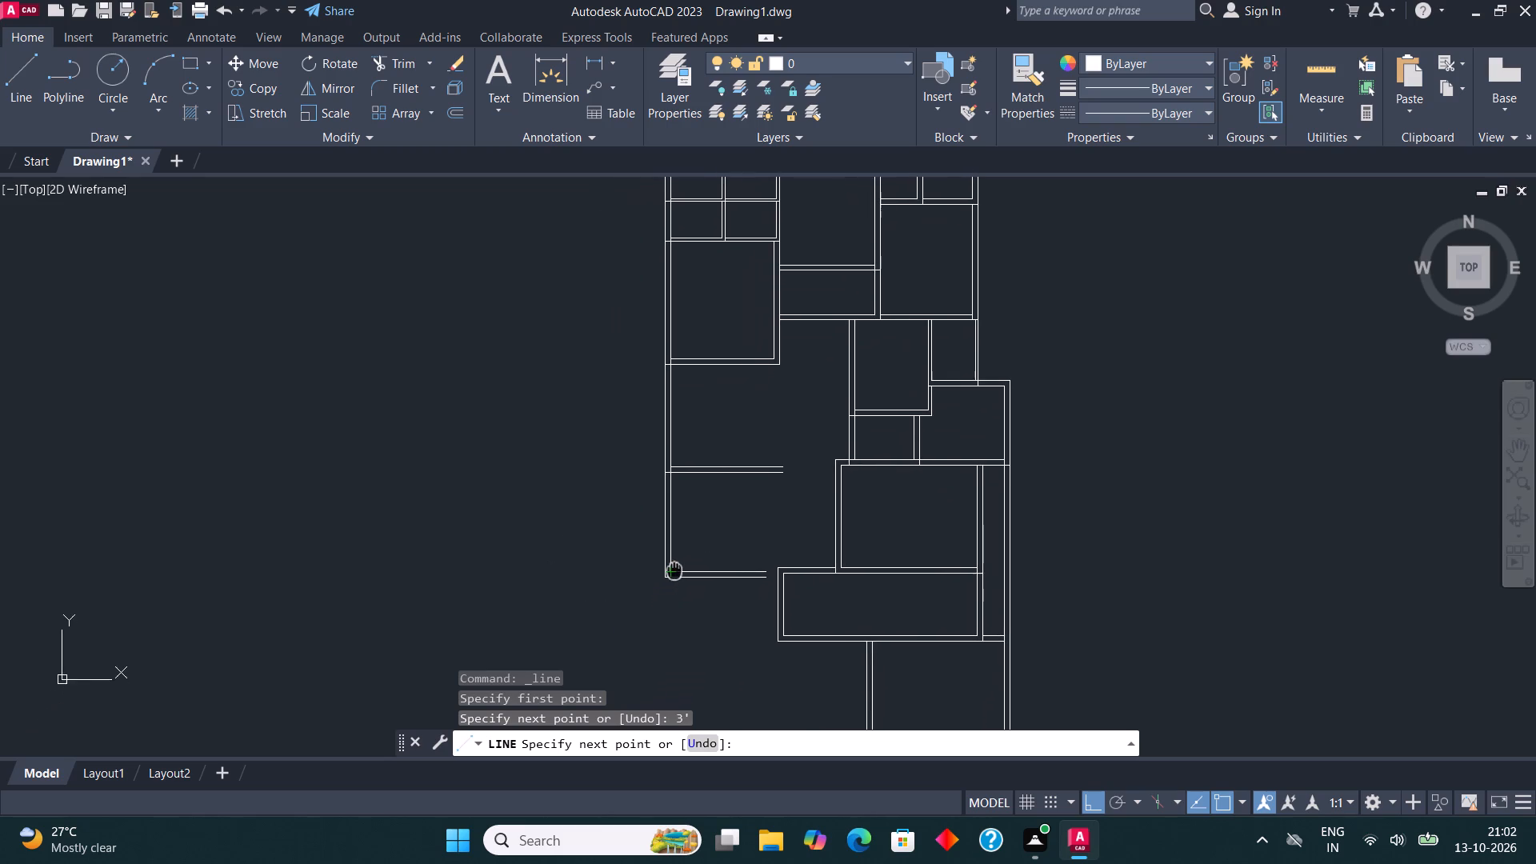
middle_drag(674, 569, 674, 568)
scroll(654, 605, up, 2)
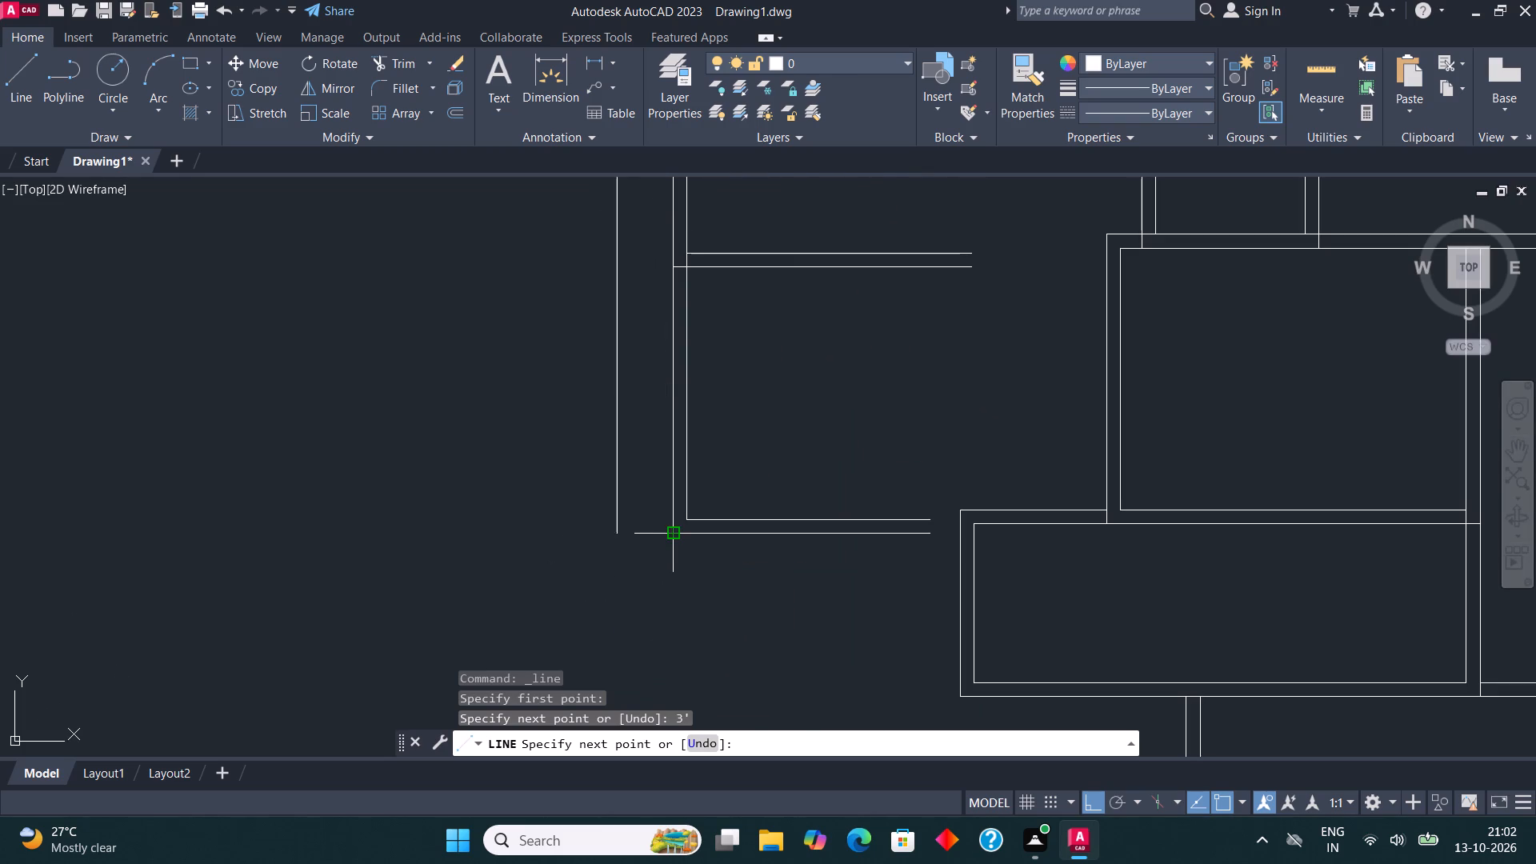
click(630, 533)
click(682, 535)
key(Escape)
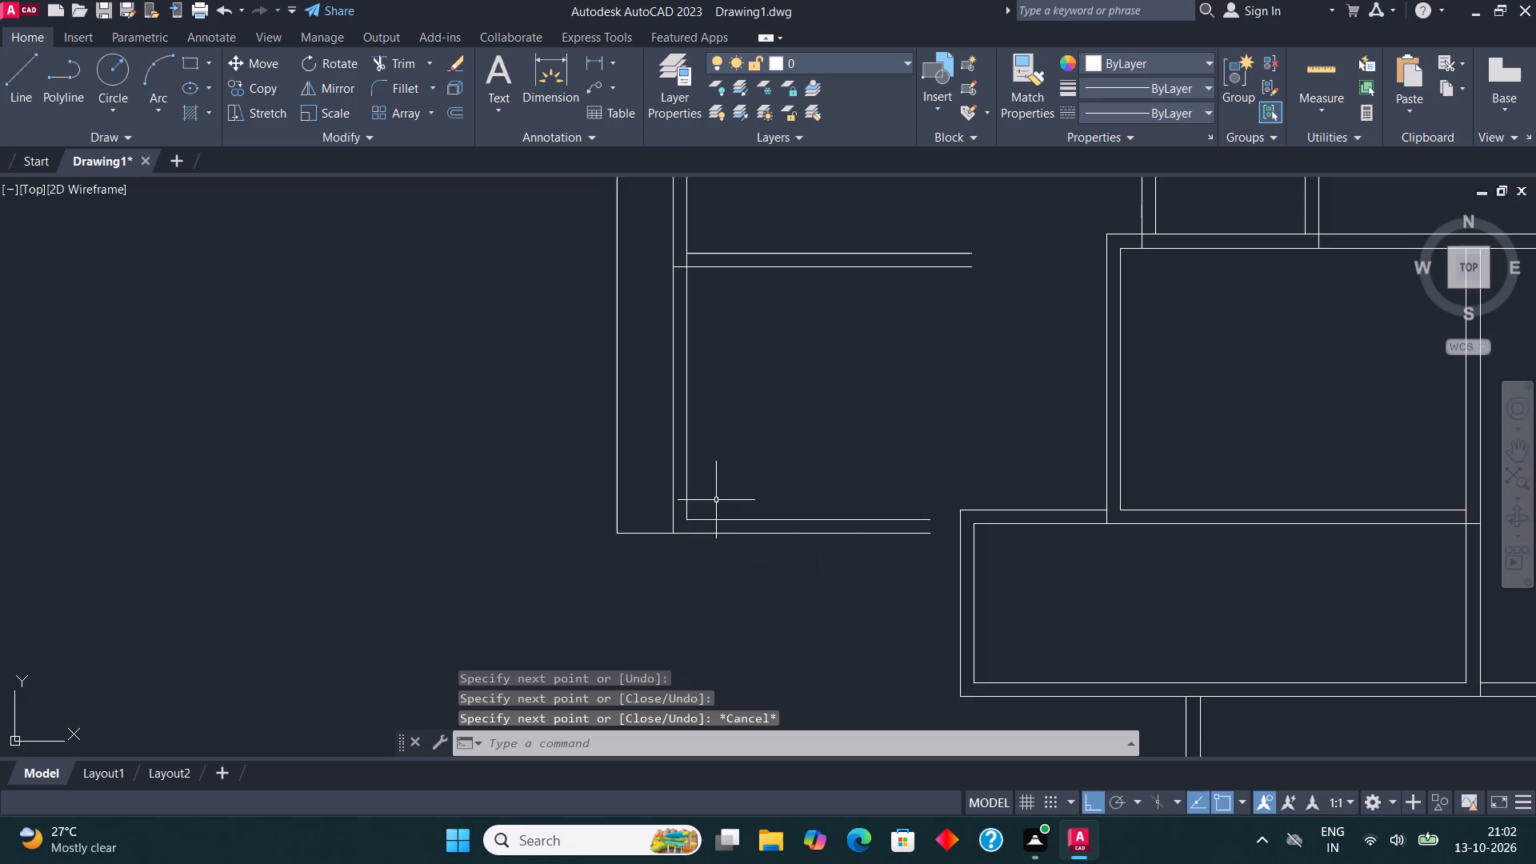
middle_drag(710, 497, 597, 450)
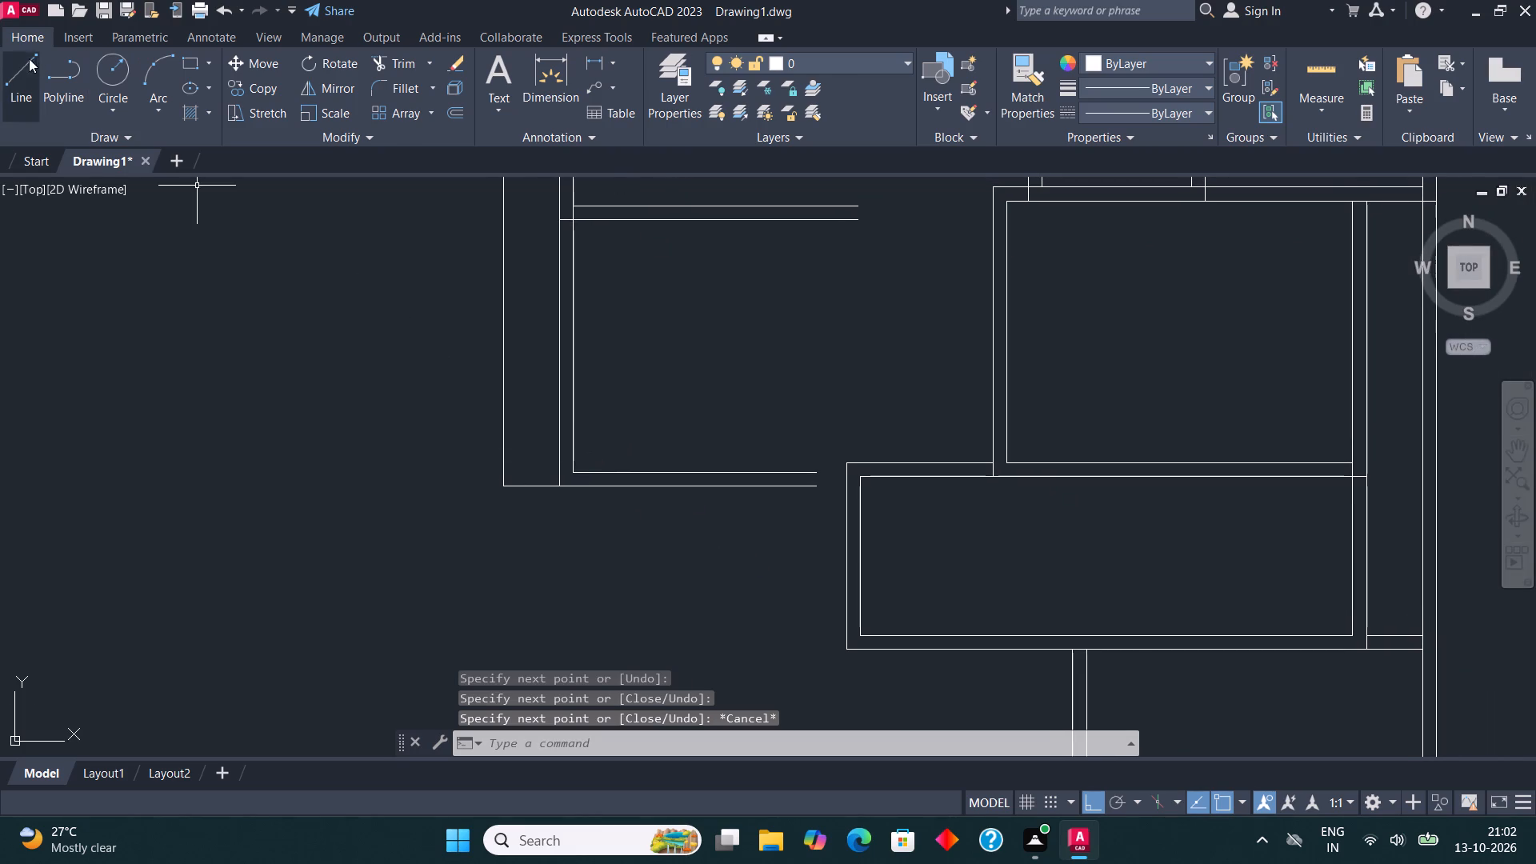
Draw an 8' wall line straight down from the left strip's lower-left corner.
click(22, 72)
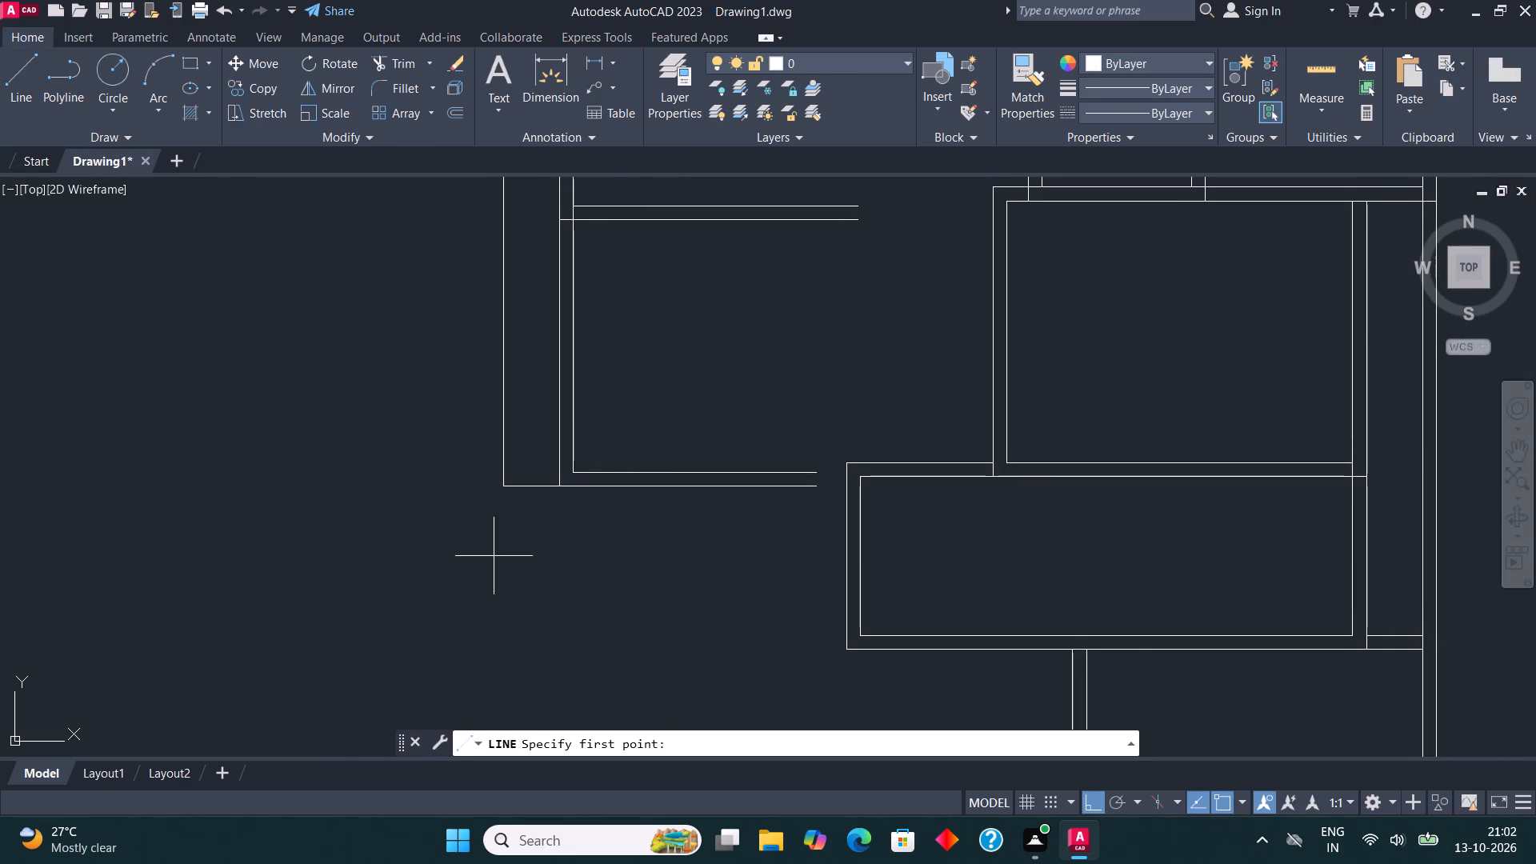
click(508, 490)
text(8')
key(Return)
scroll(510, 595, down, 2)
middle_drag(510, 595, 516, 554)
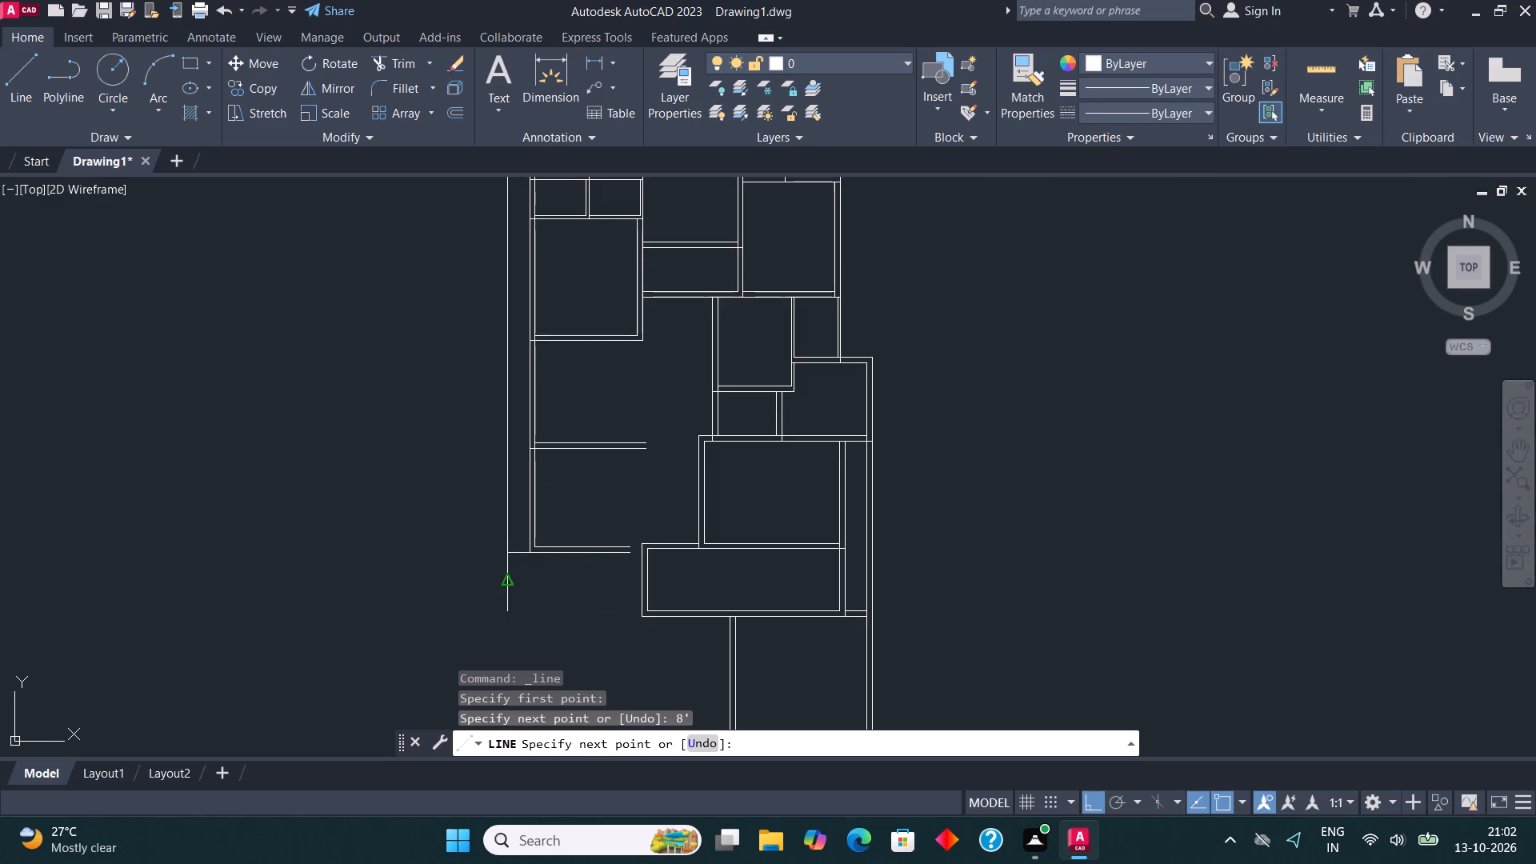
middle_drag(516, 554, 527, 472)
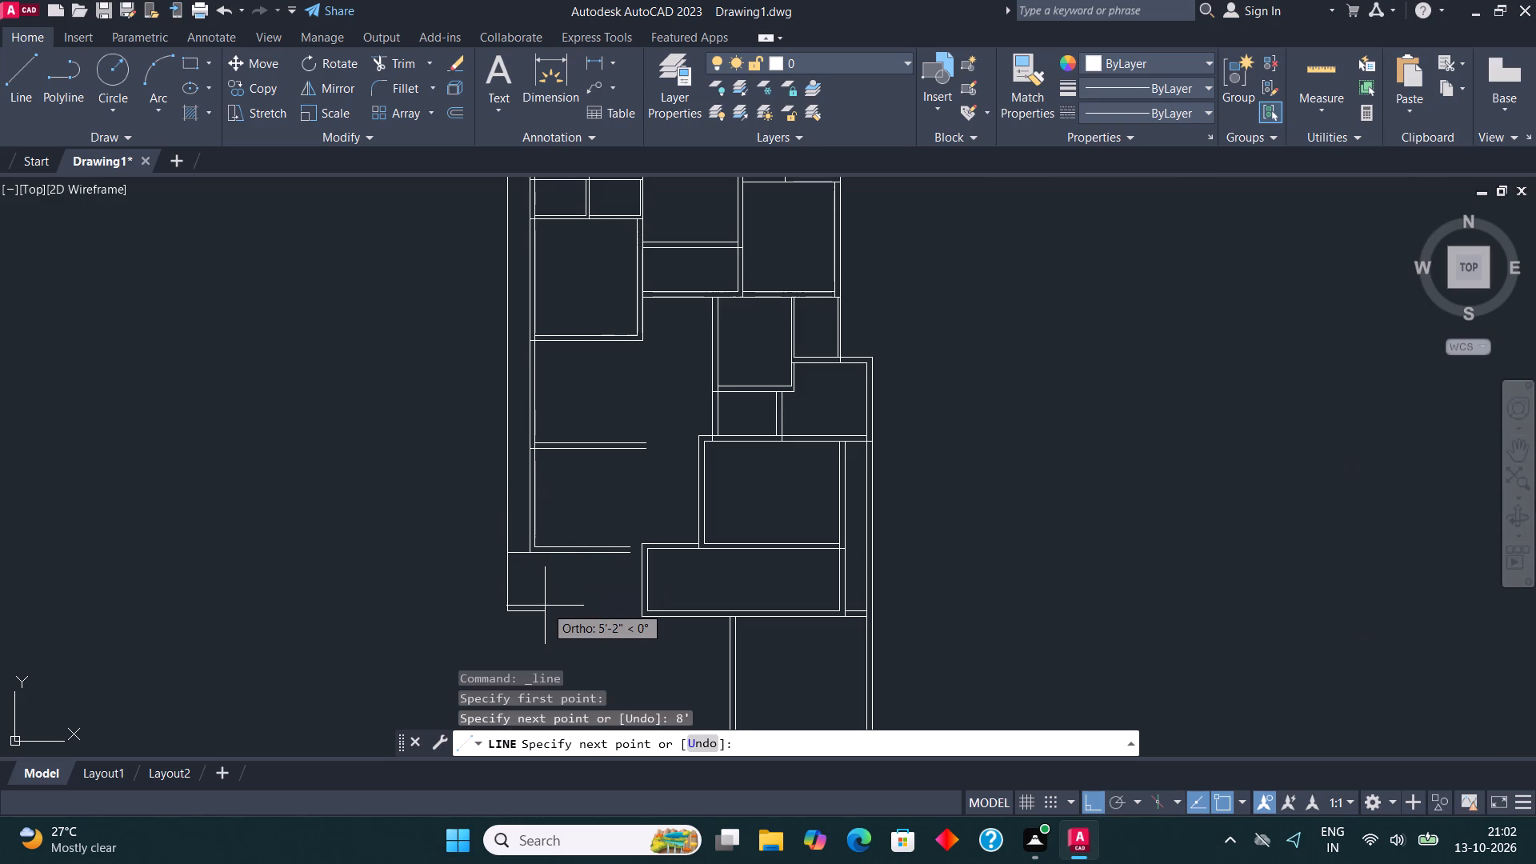
middle_drag(567, 481, 614, 329)
scroll(592, 375, up, 1)
key(Escape)
Offset the new 8' line 9" to its right, toward the plan's interior.
click(543, 474)
click(495, 463)
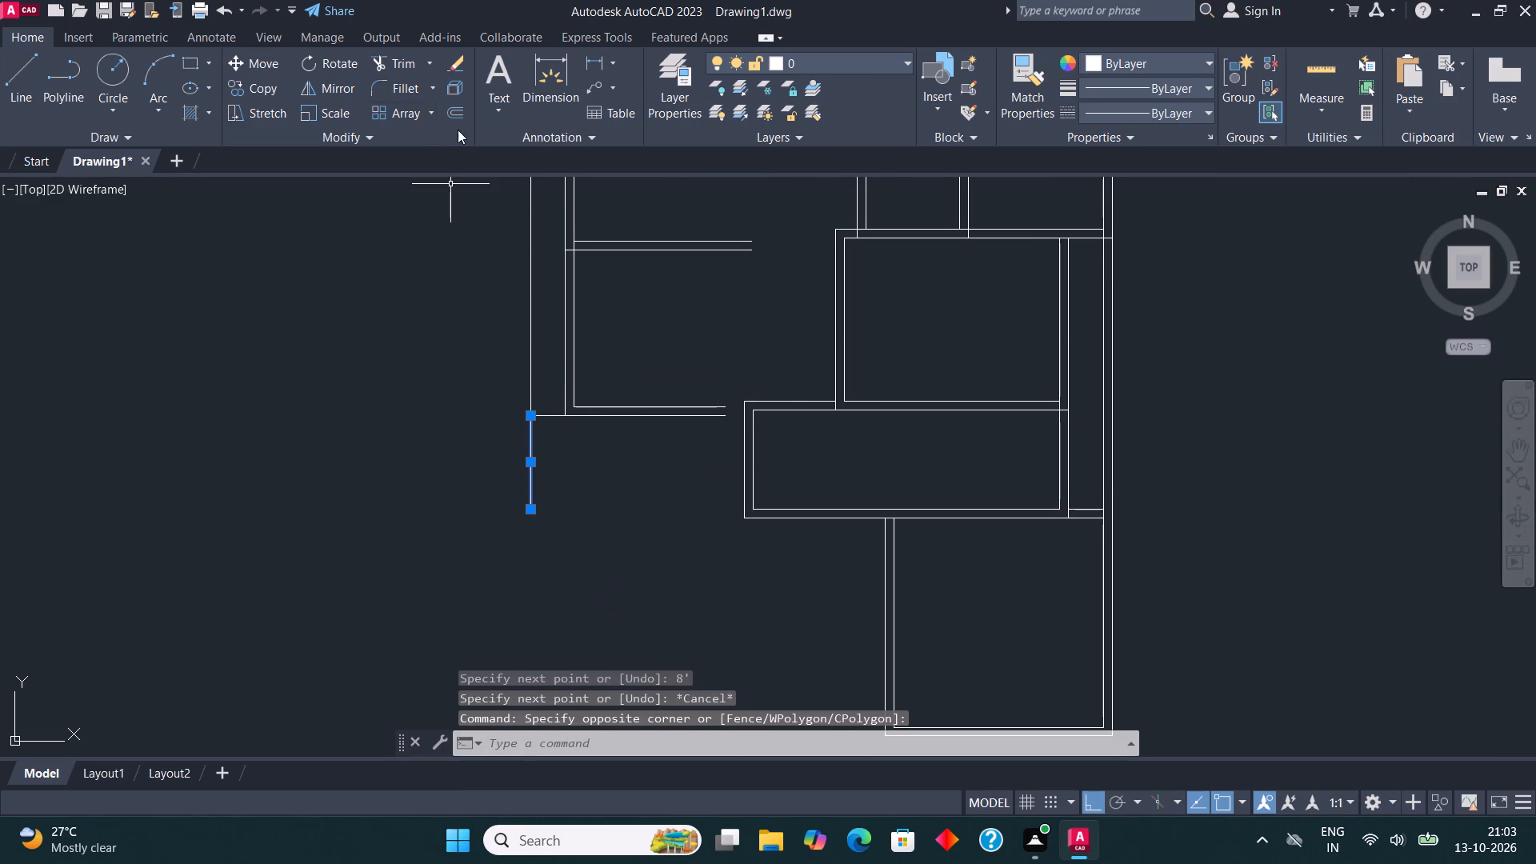
click(453, 107)
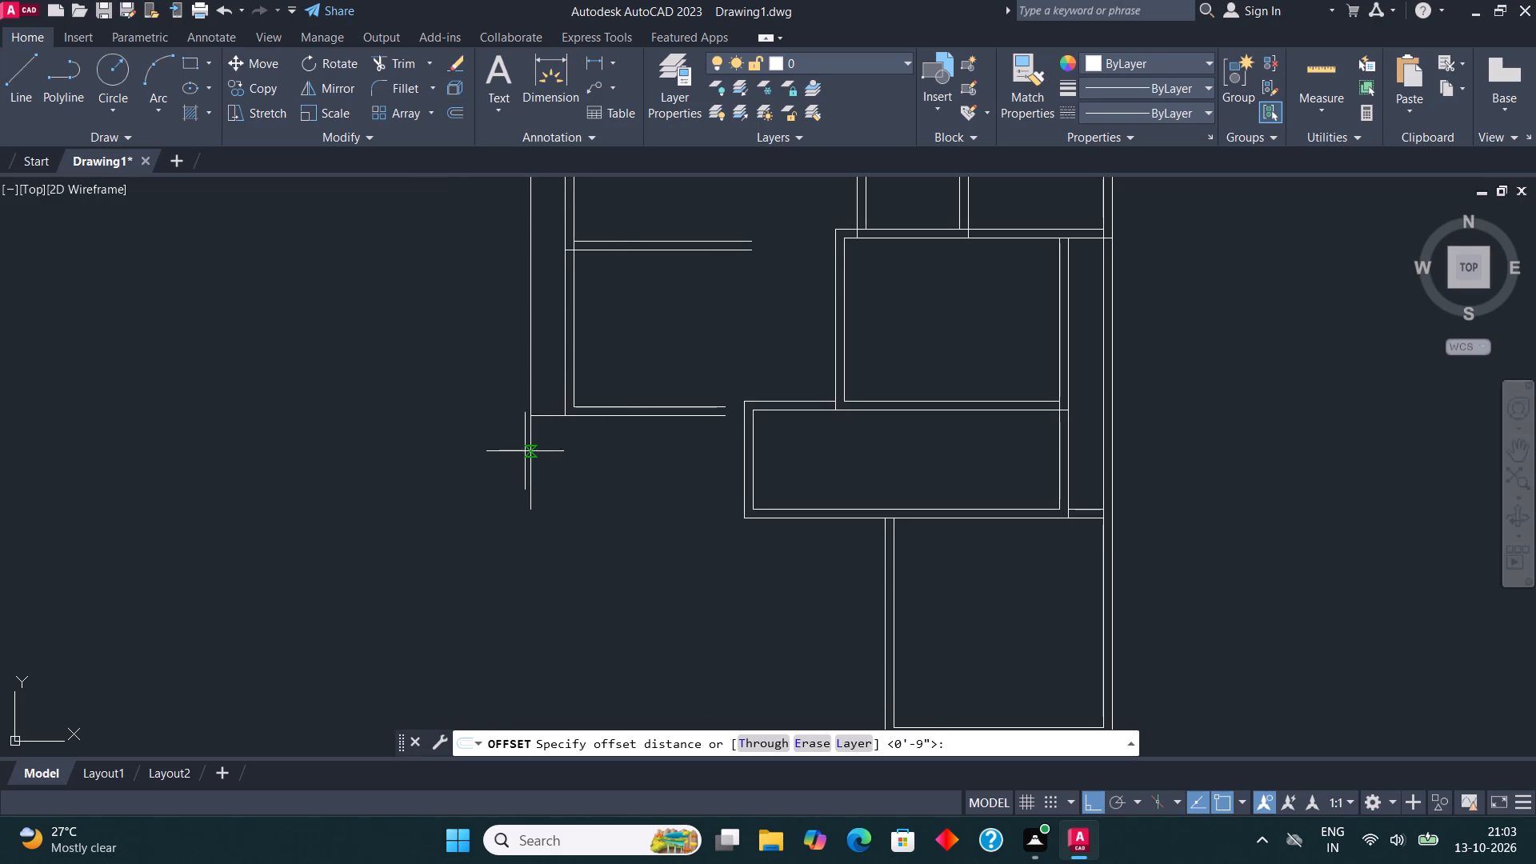
click(529, 457)
text(9")
key(Return)
click(615, 483)
key(Escape)
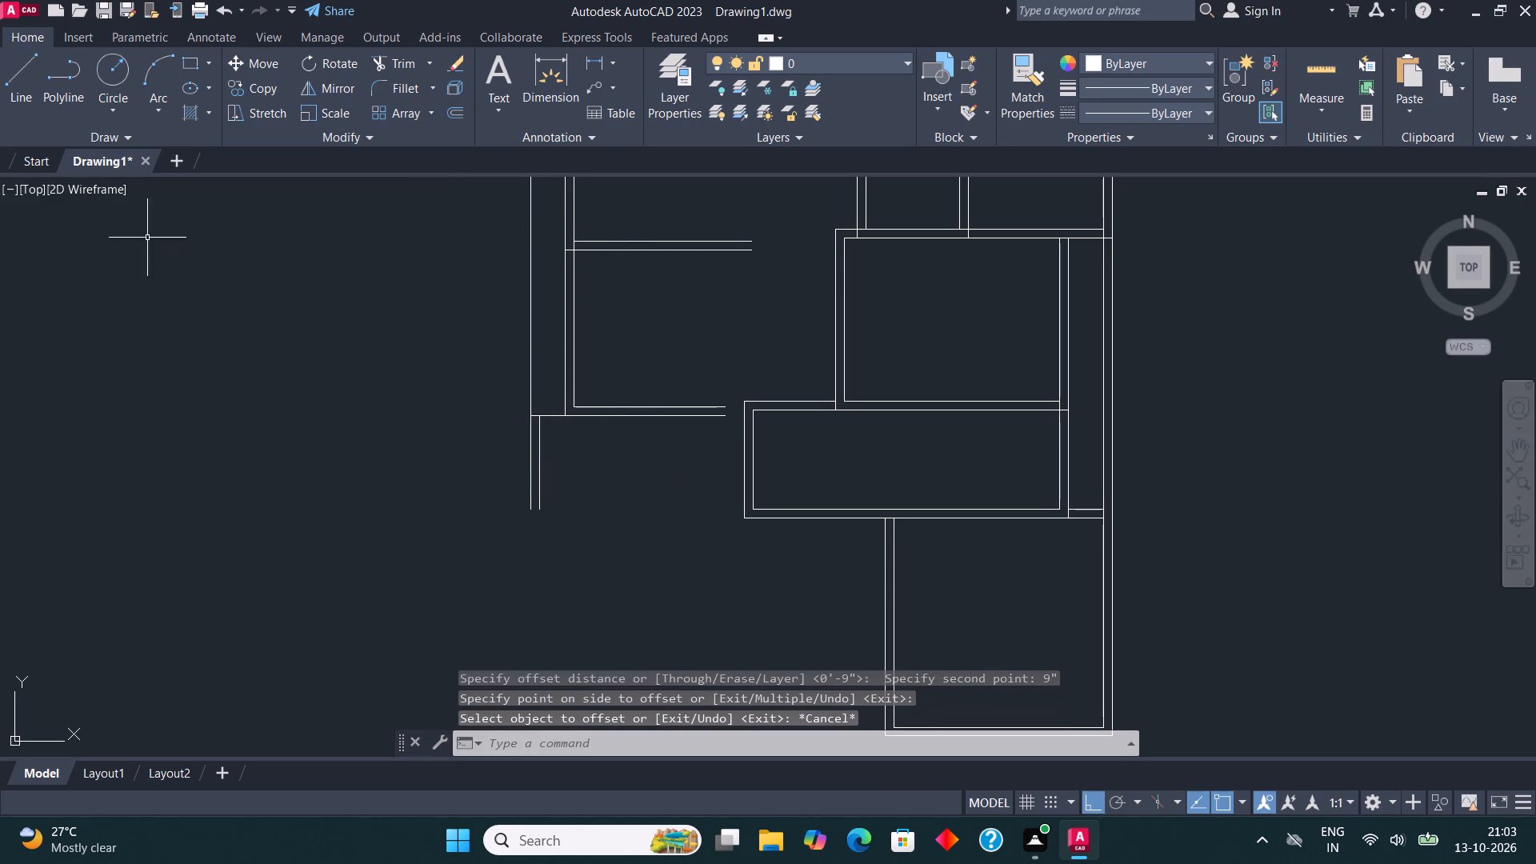
Draw the small room's 4' bottom line from the inner wall line's lower end, and its 8' right side up to the wall above.
click(24, 79)
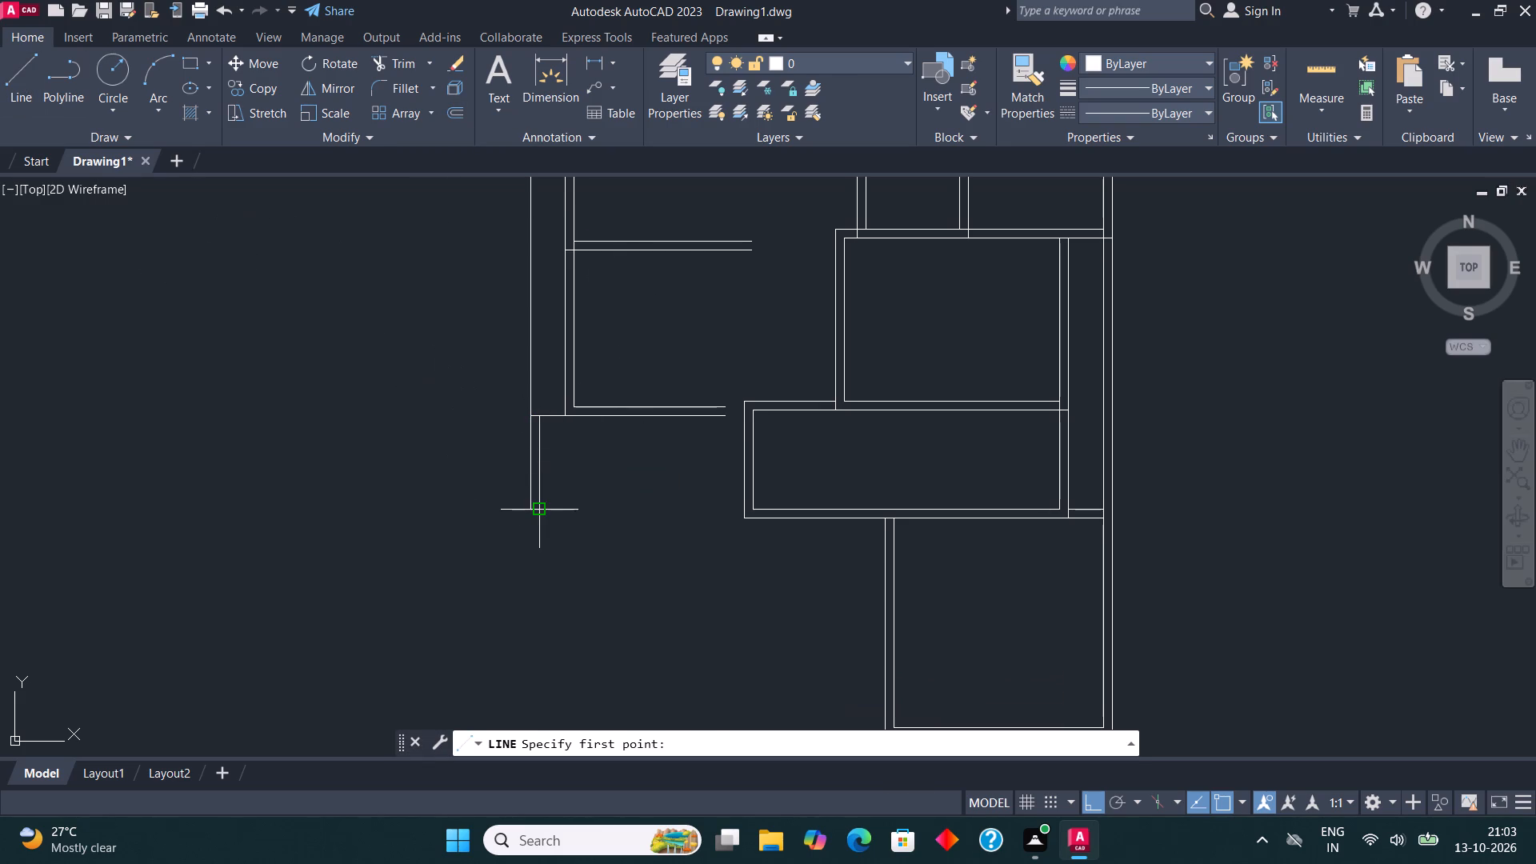
click(538, 510)
text(4')
key(Return)
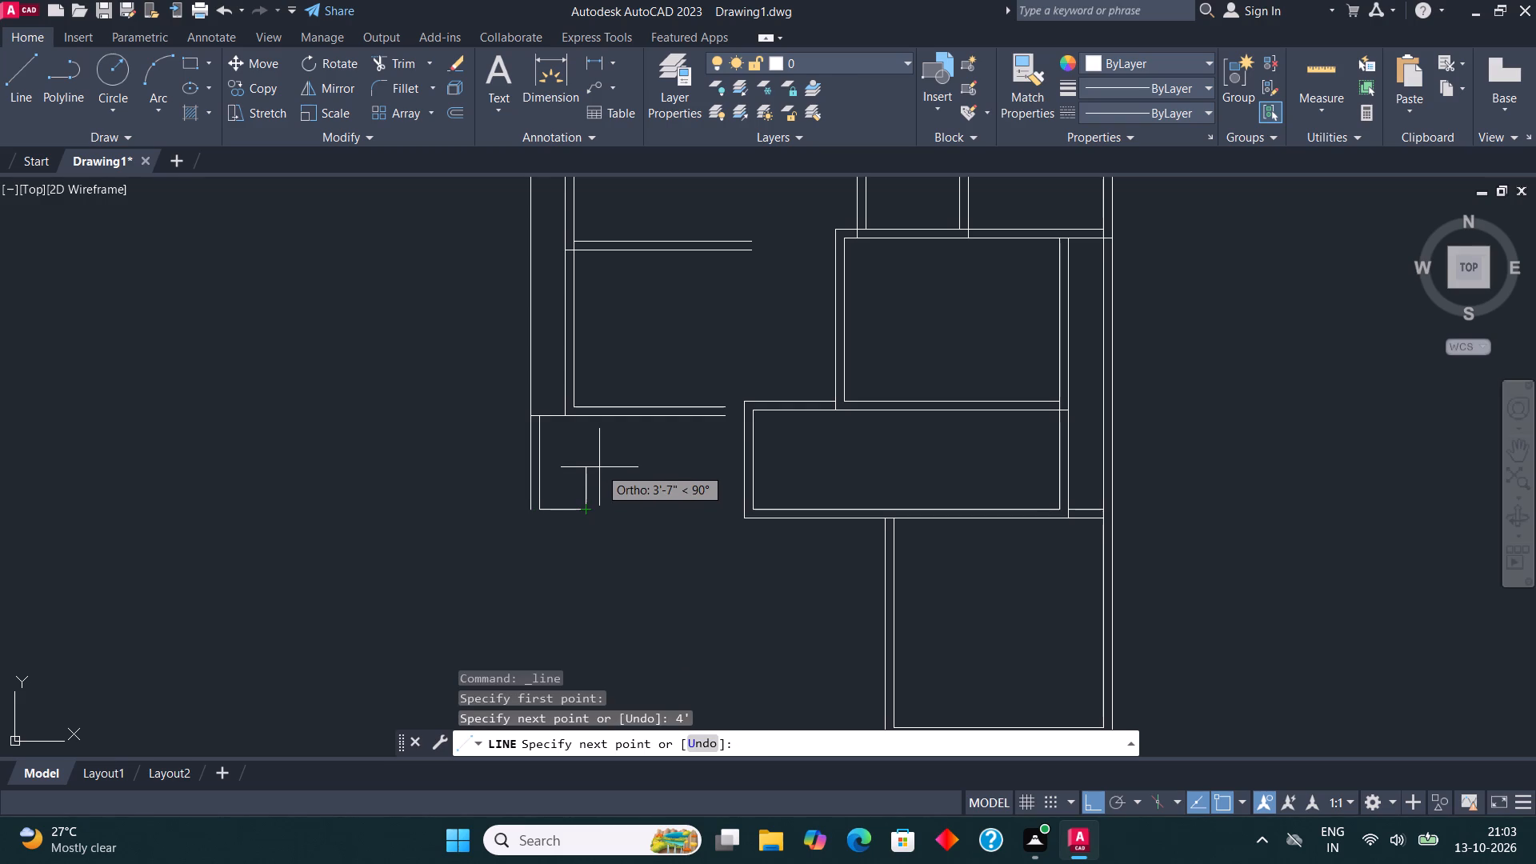
text(8')
key(Return)
key(Escape)
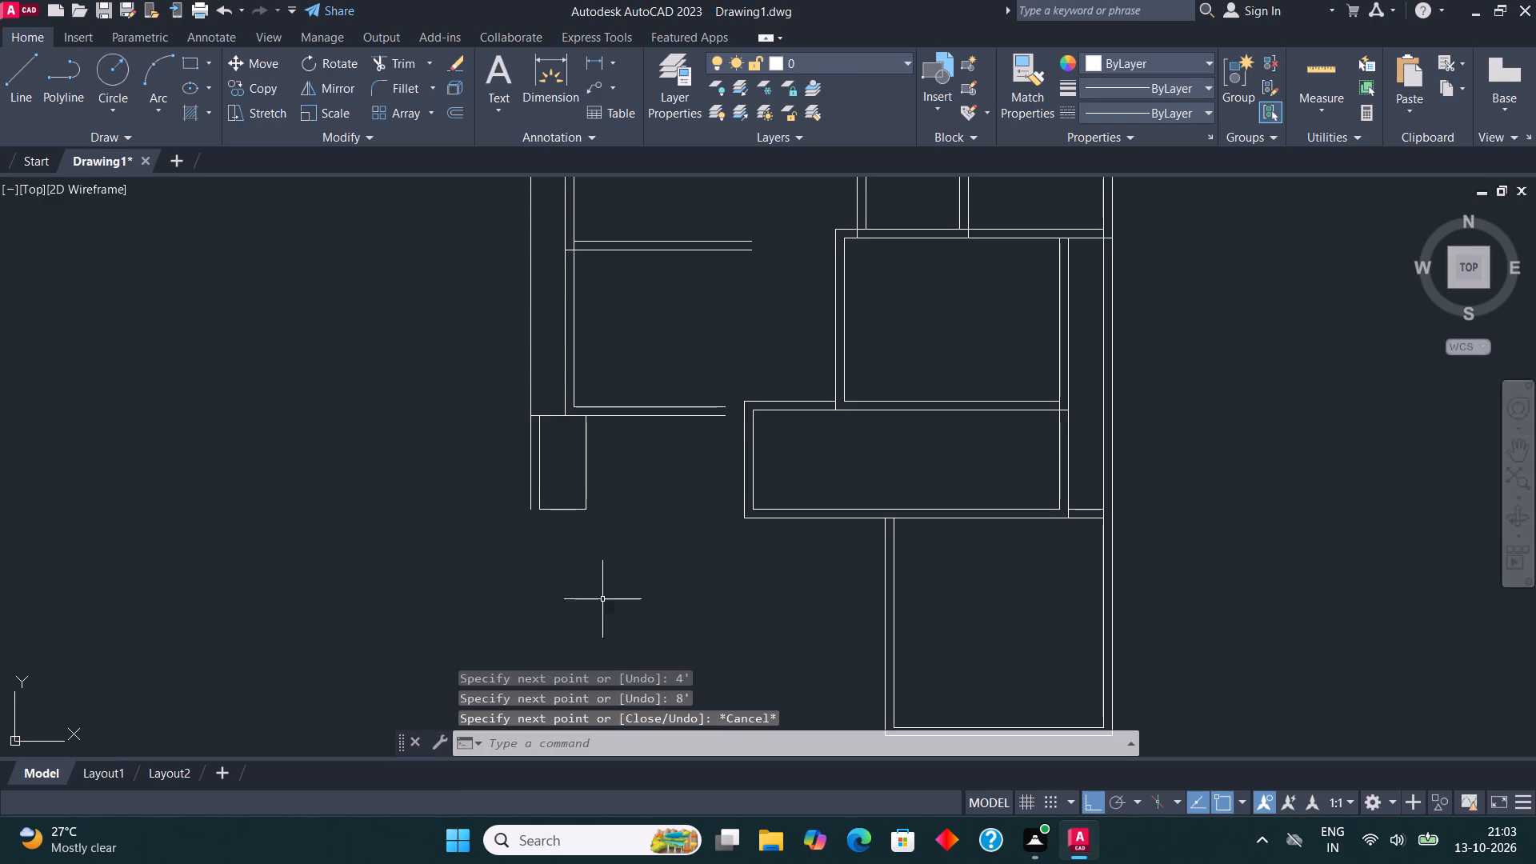
Offset the 4' by 8' room's right and bottom lines 9" outward.
click(588, 533)
click(567, 479)
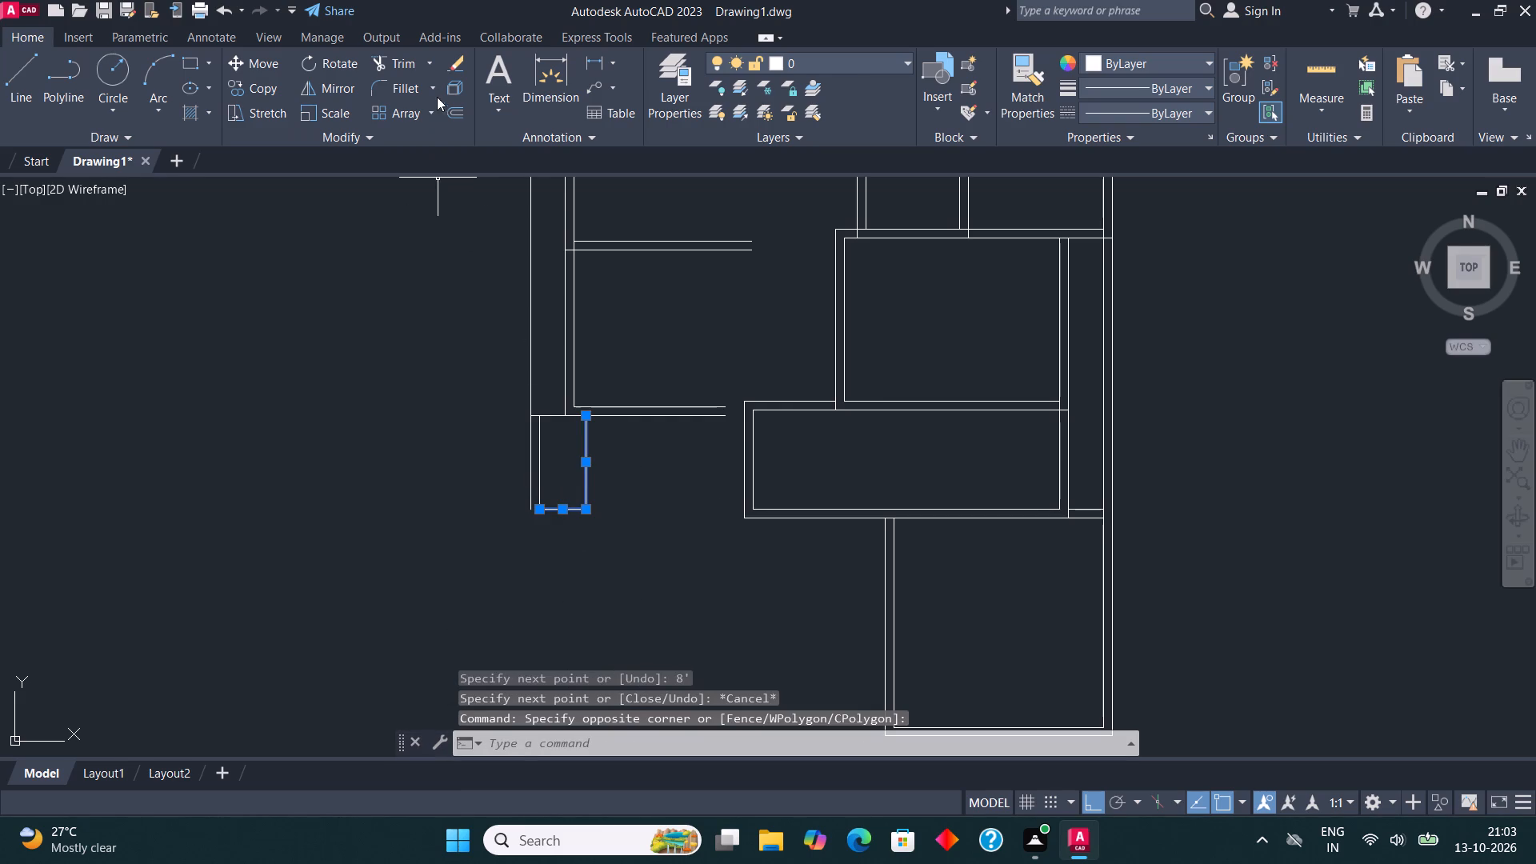
click(454, 107)
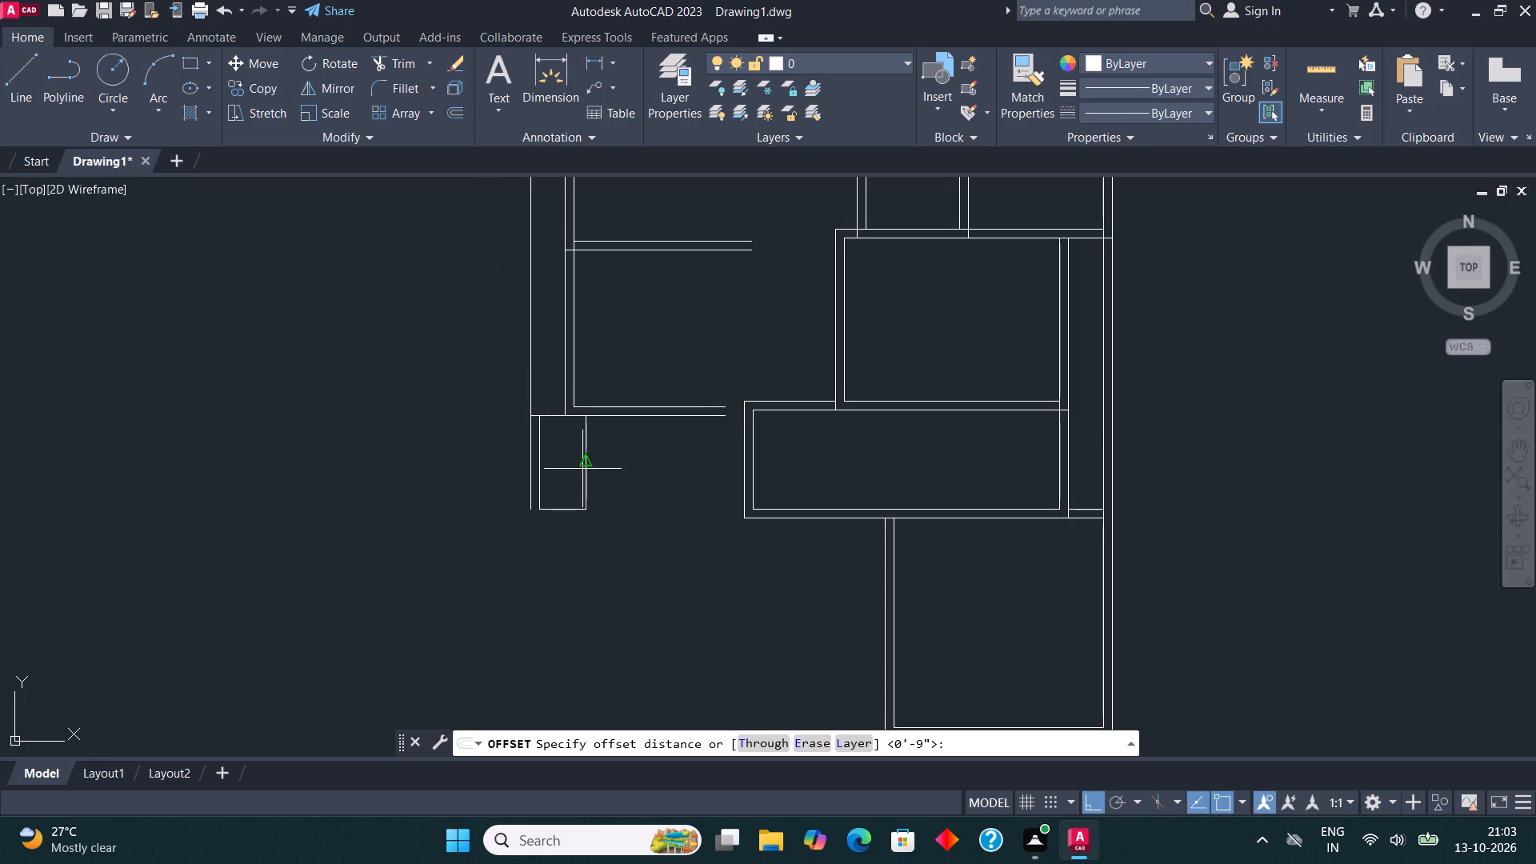
click(584, 471)
text(9")
key(Return)
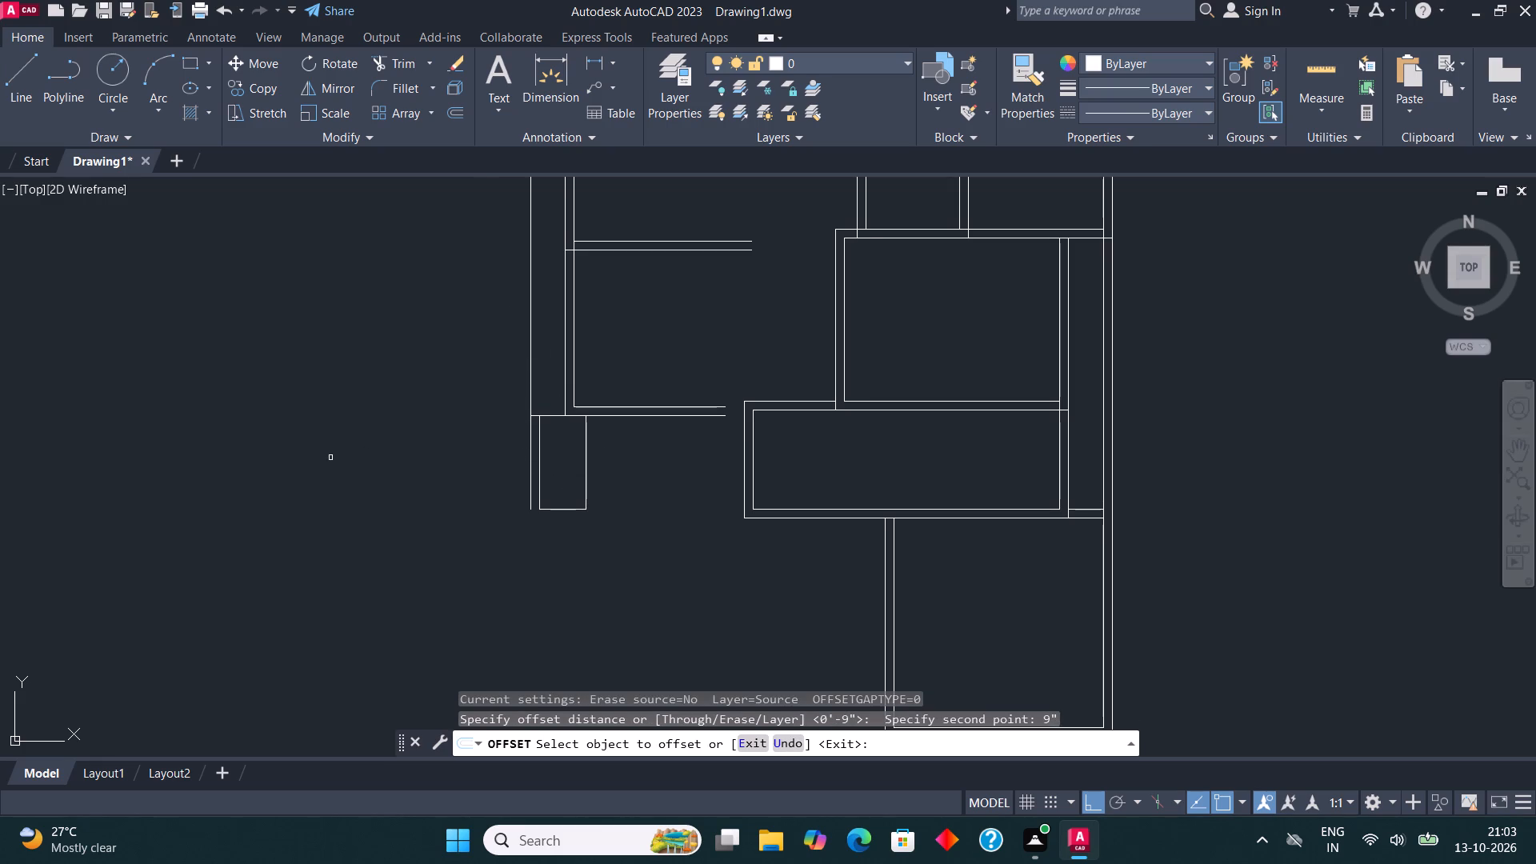
click(586, 452)
click(634, 504)
click(566, 508)
click(557, 569)
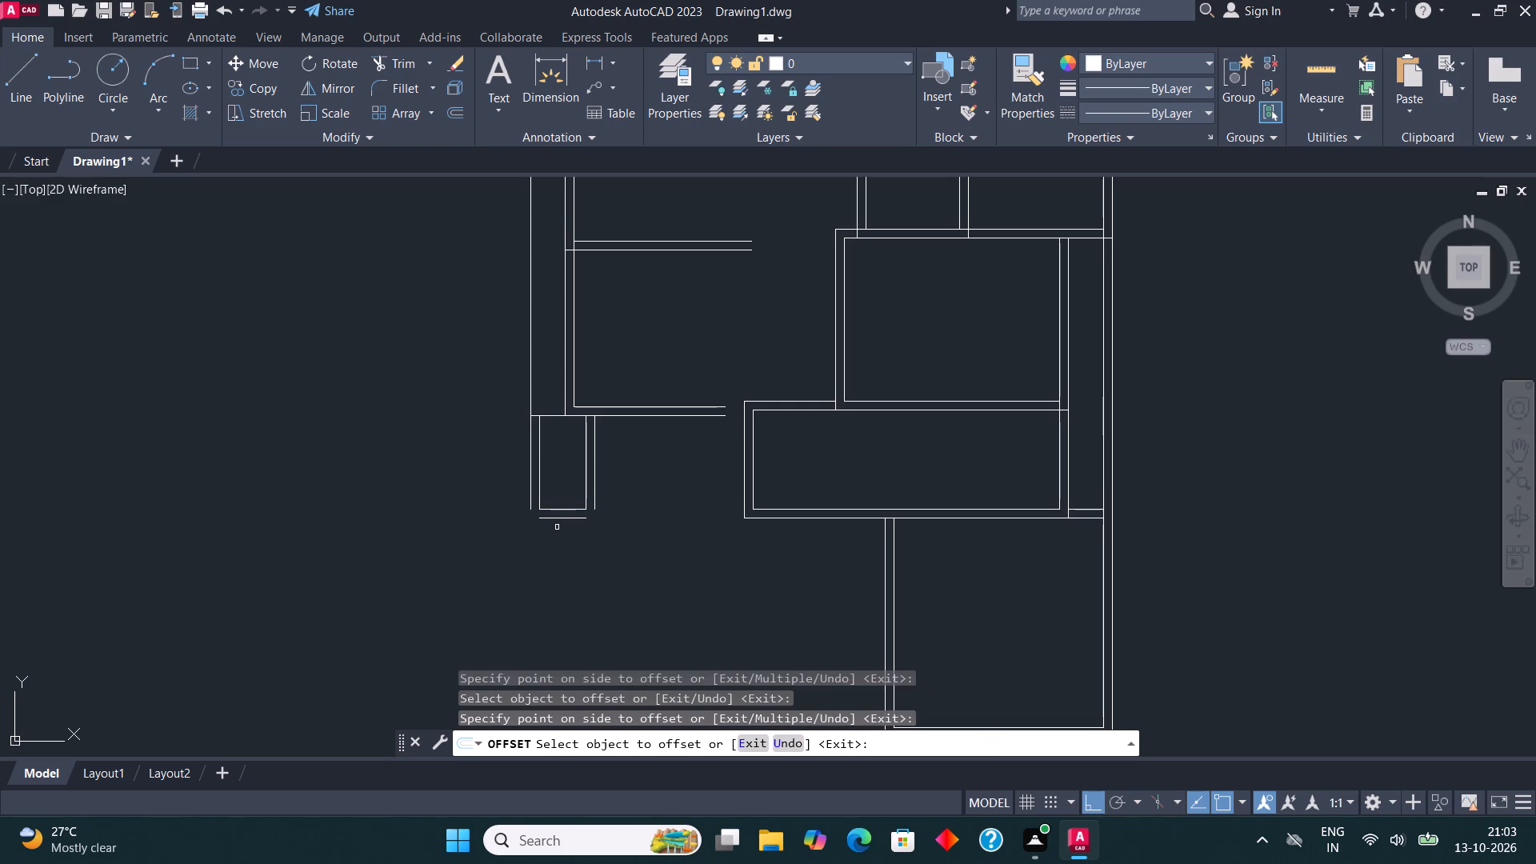
Fillet the small room's outer wall lines into closed corners at its lower left and lower right.
click(401, 90)
click(530, 470)
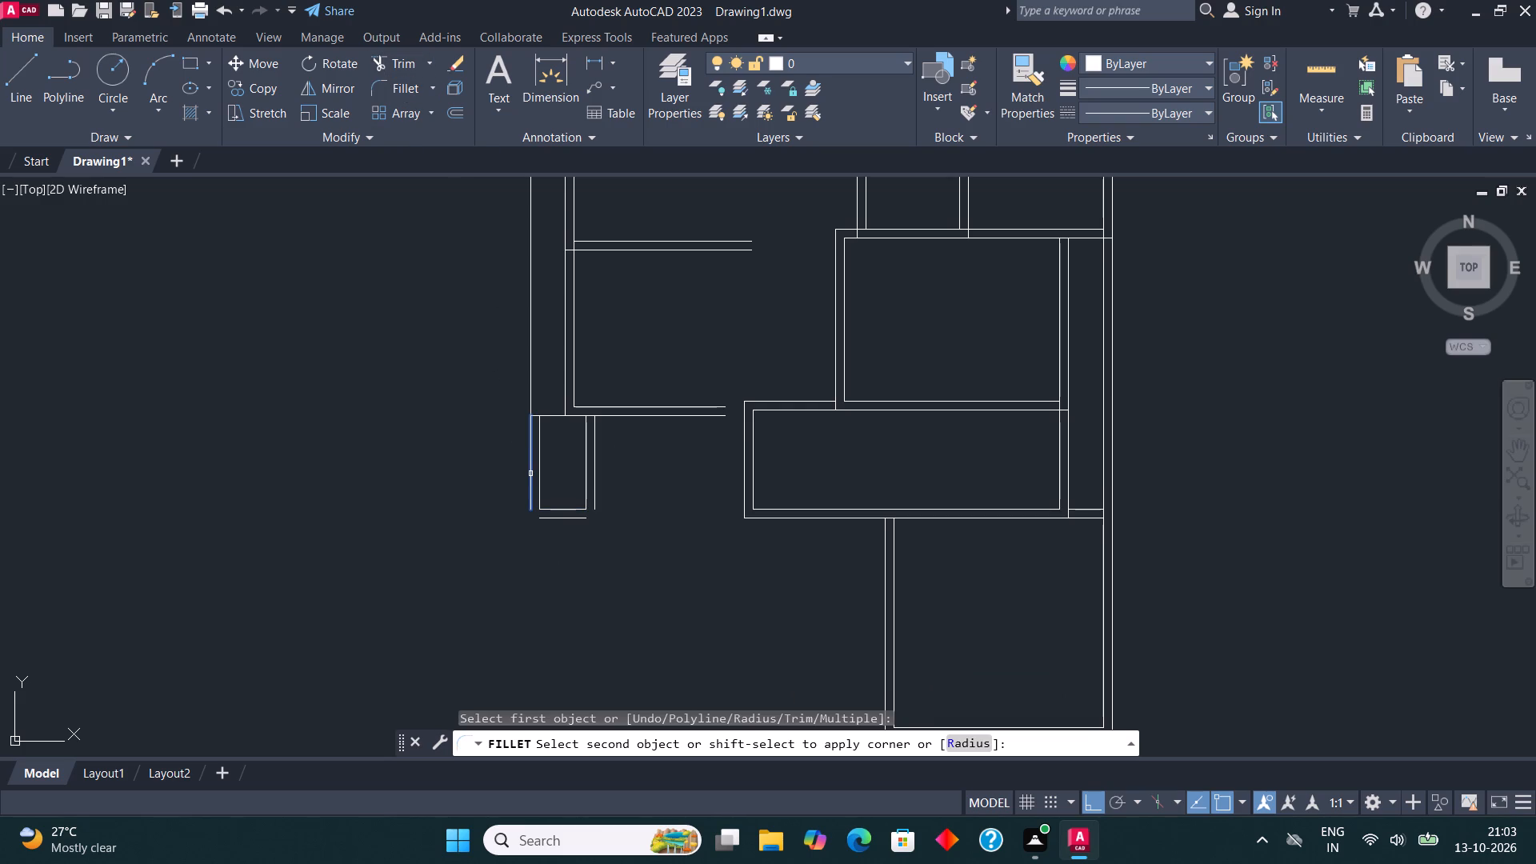
click(556, 518)
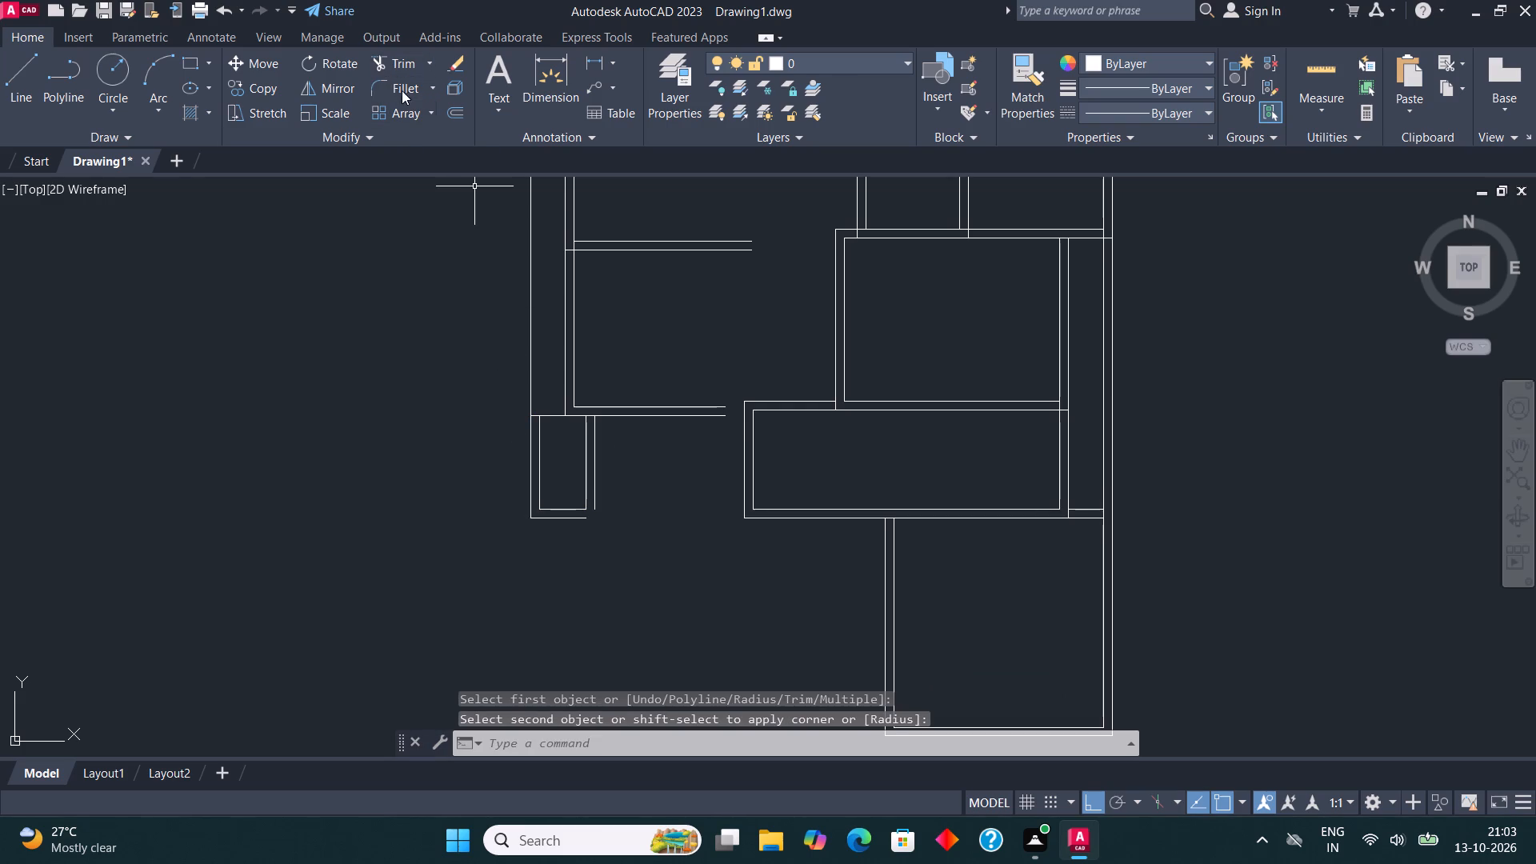
click(399, 87)
click(574, 514)
click(576, 520)
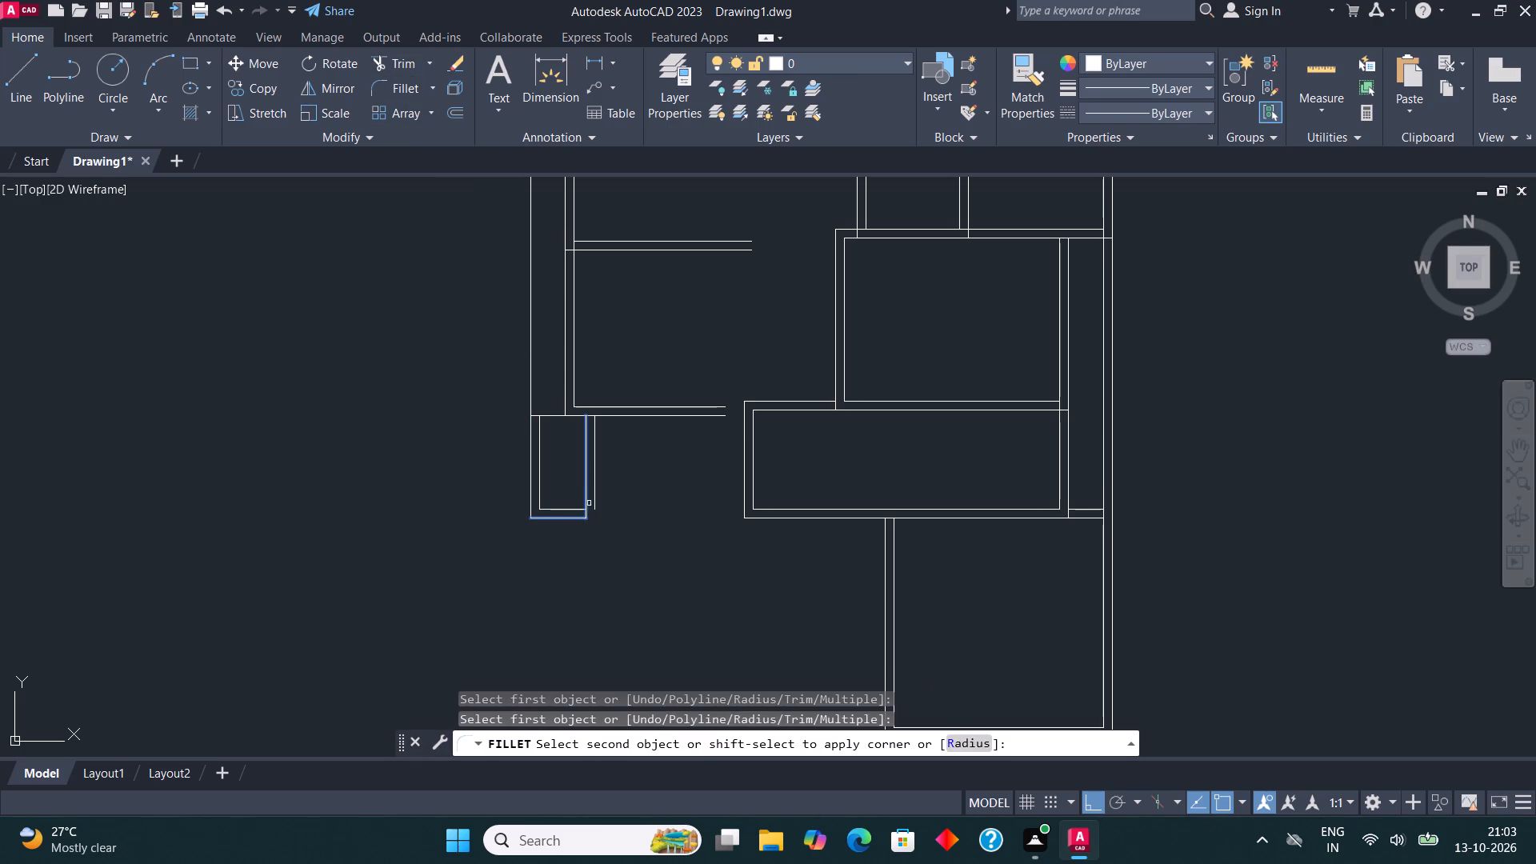
click(595, 486)
Draw a 12' wall line straight down from the small room's lower-left outer corner.
scroll(522, 453, down, 1)
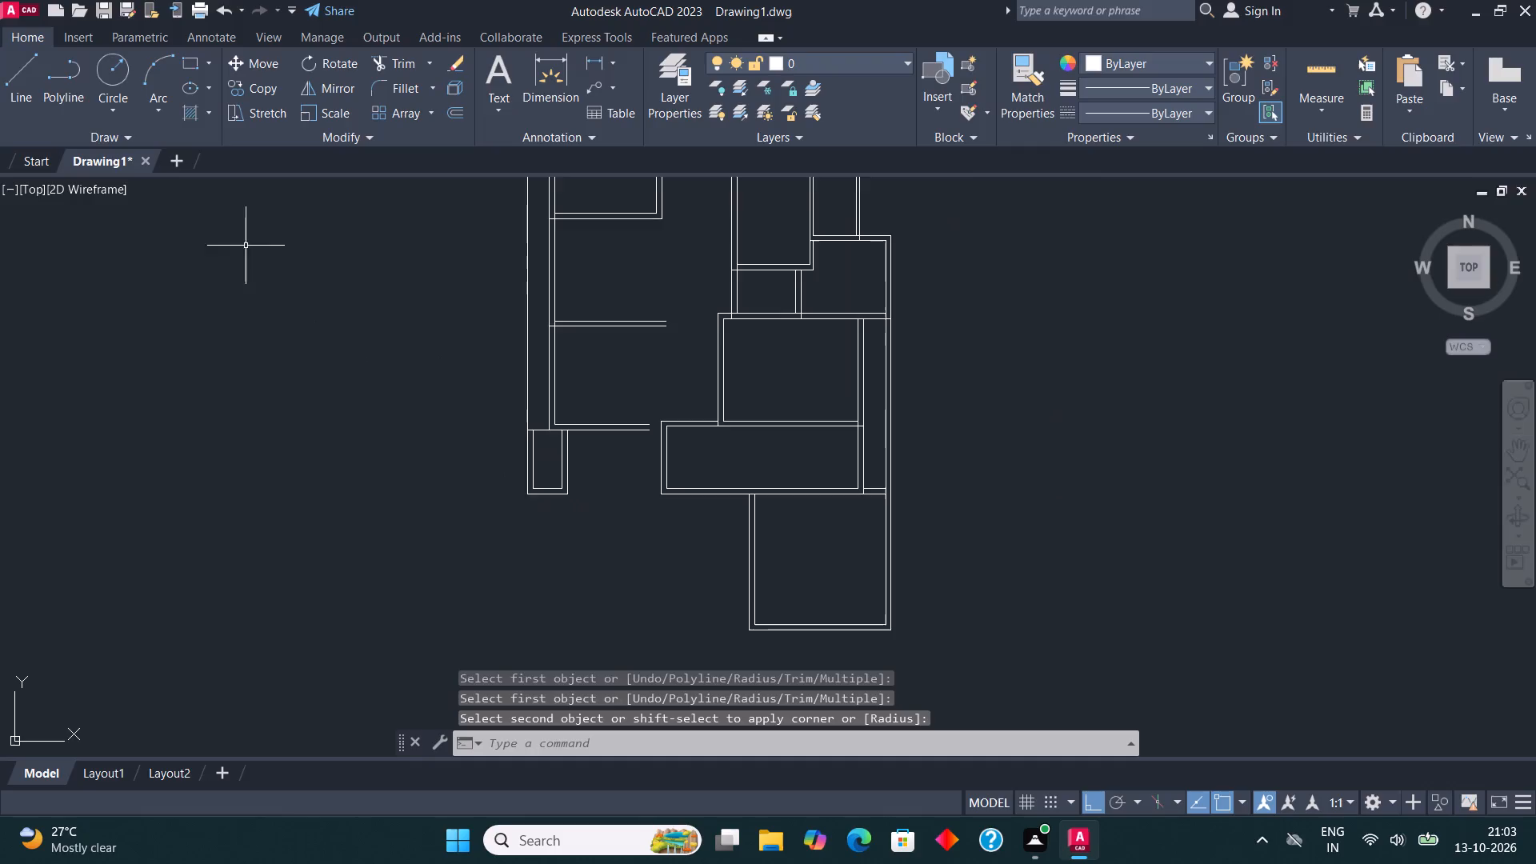
click(17, 68)
scroll(510, 525, up, 2)
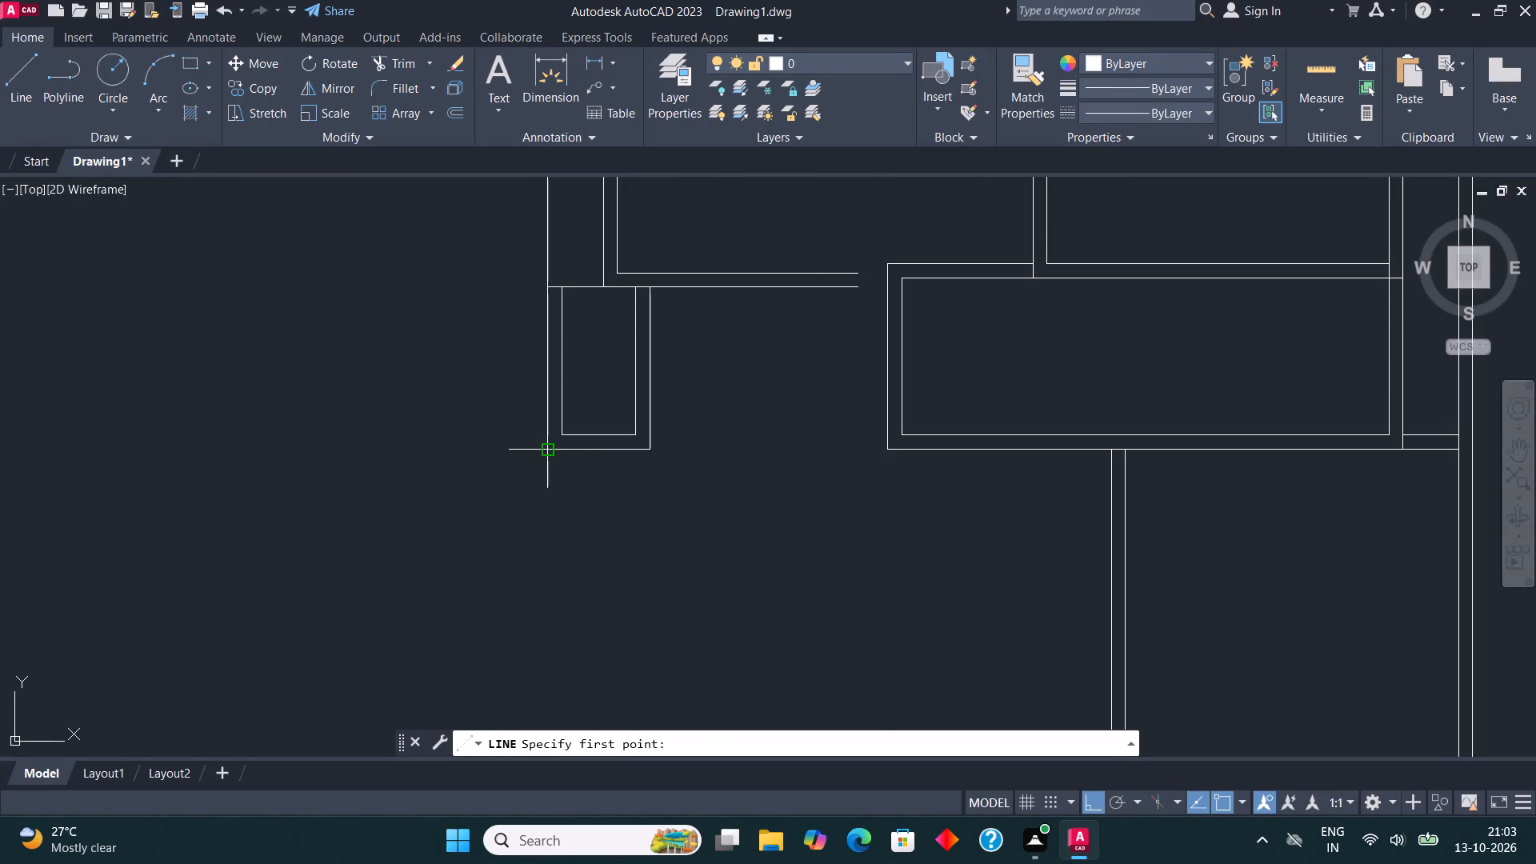
click(548, 450)
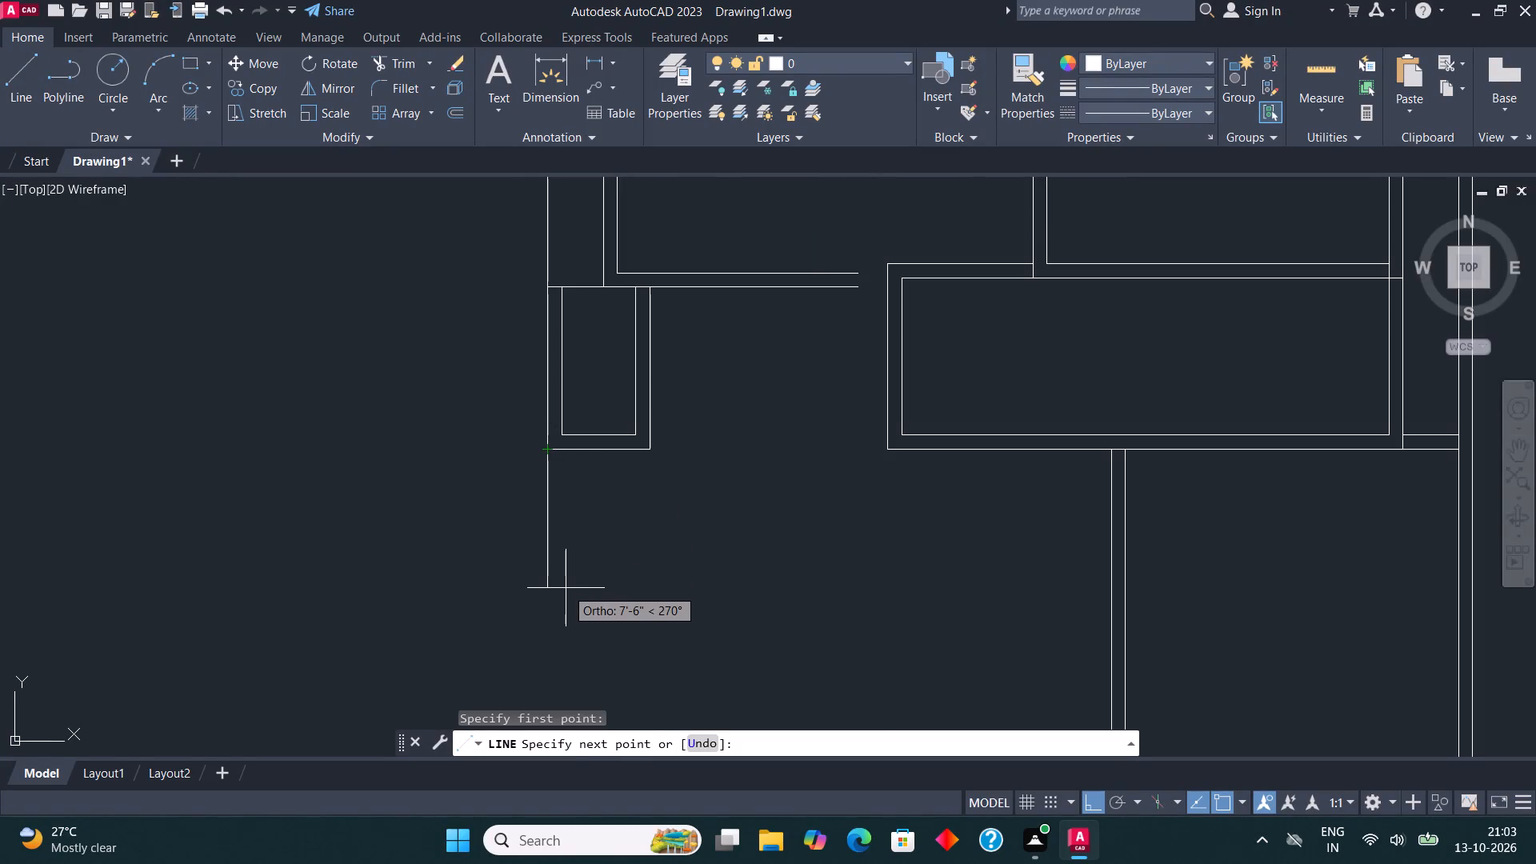
text(12')
key(Return)
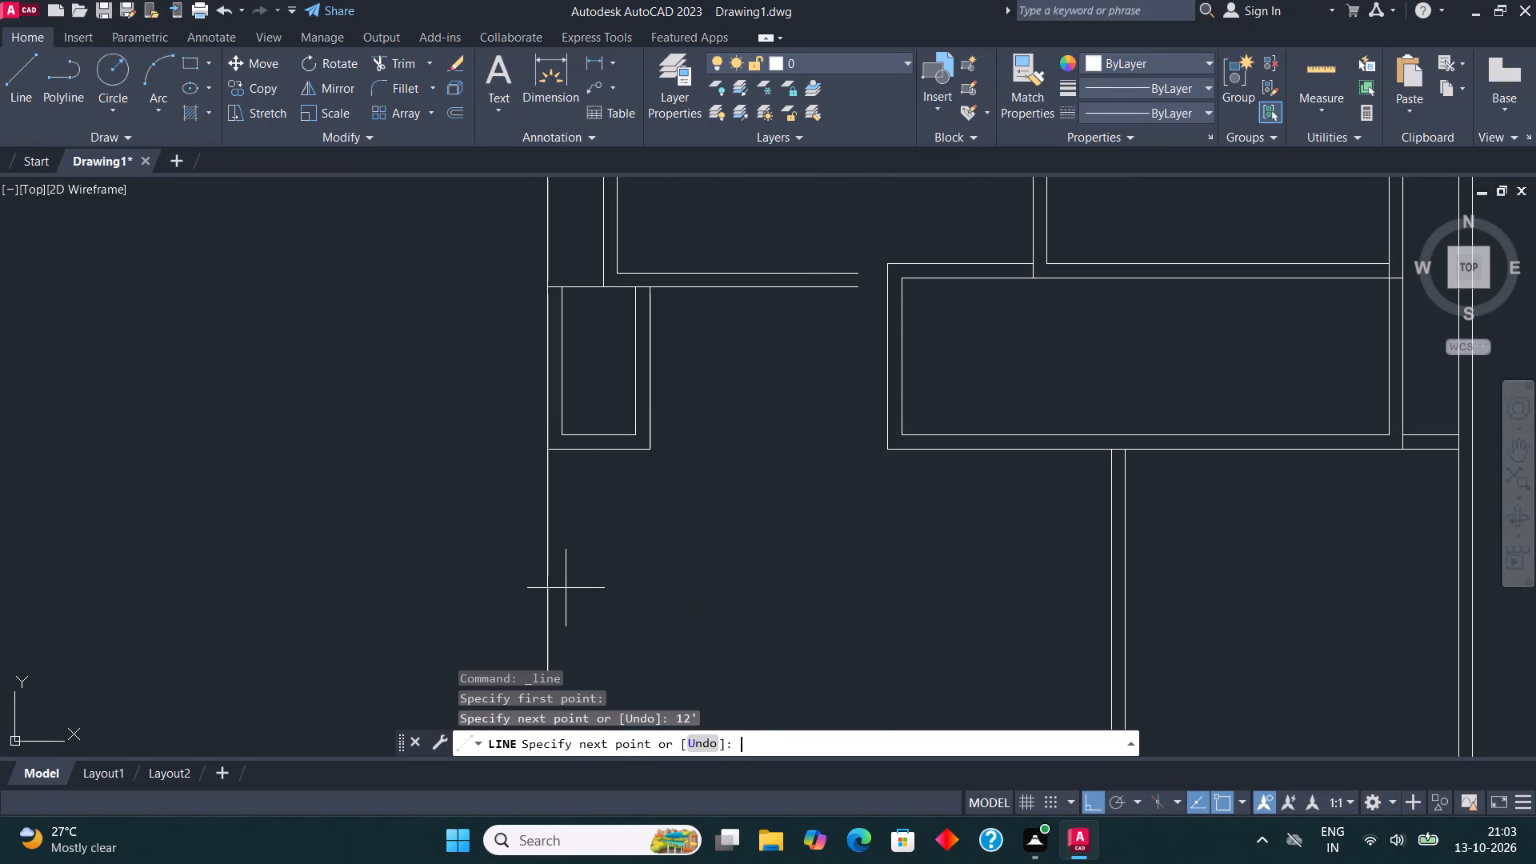
middle_drag(573, 466, 544, 299)
key(Escape)
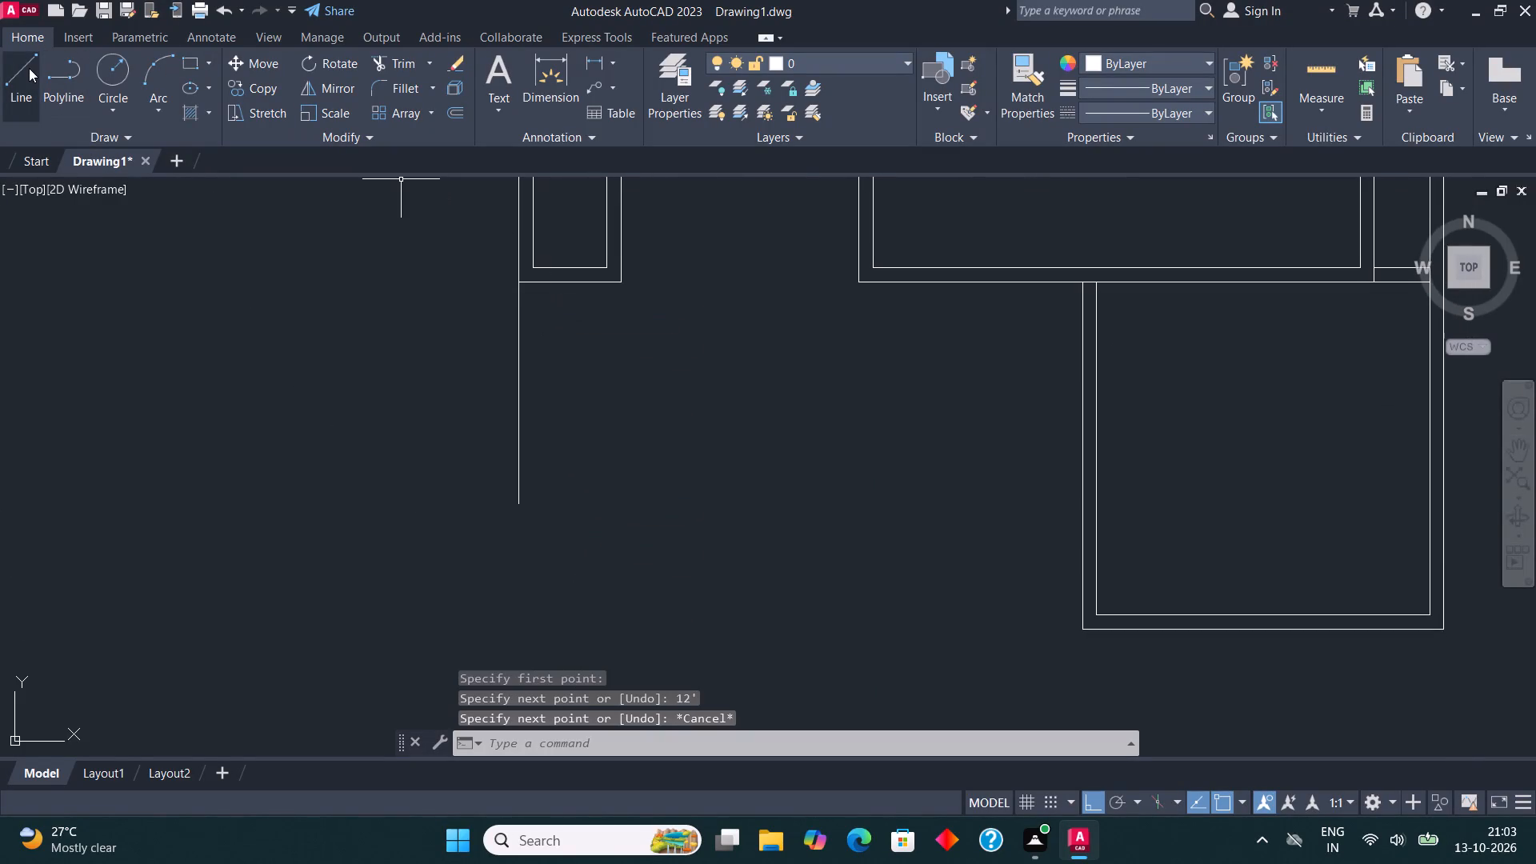
Draw the next room's outline from the small room's lower-left inner corner: 12' down below its outer wall, 17'9" right, and up to the adjacent wall.
click(29, 68)
click(536, 270)
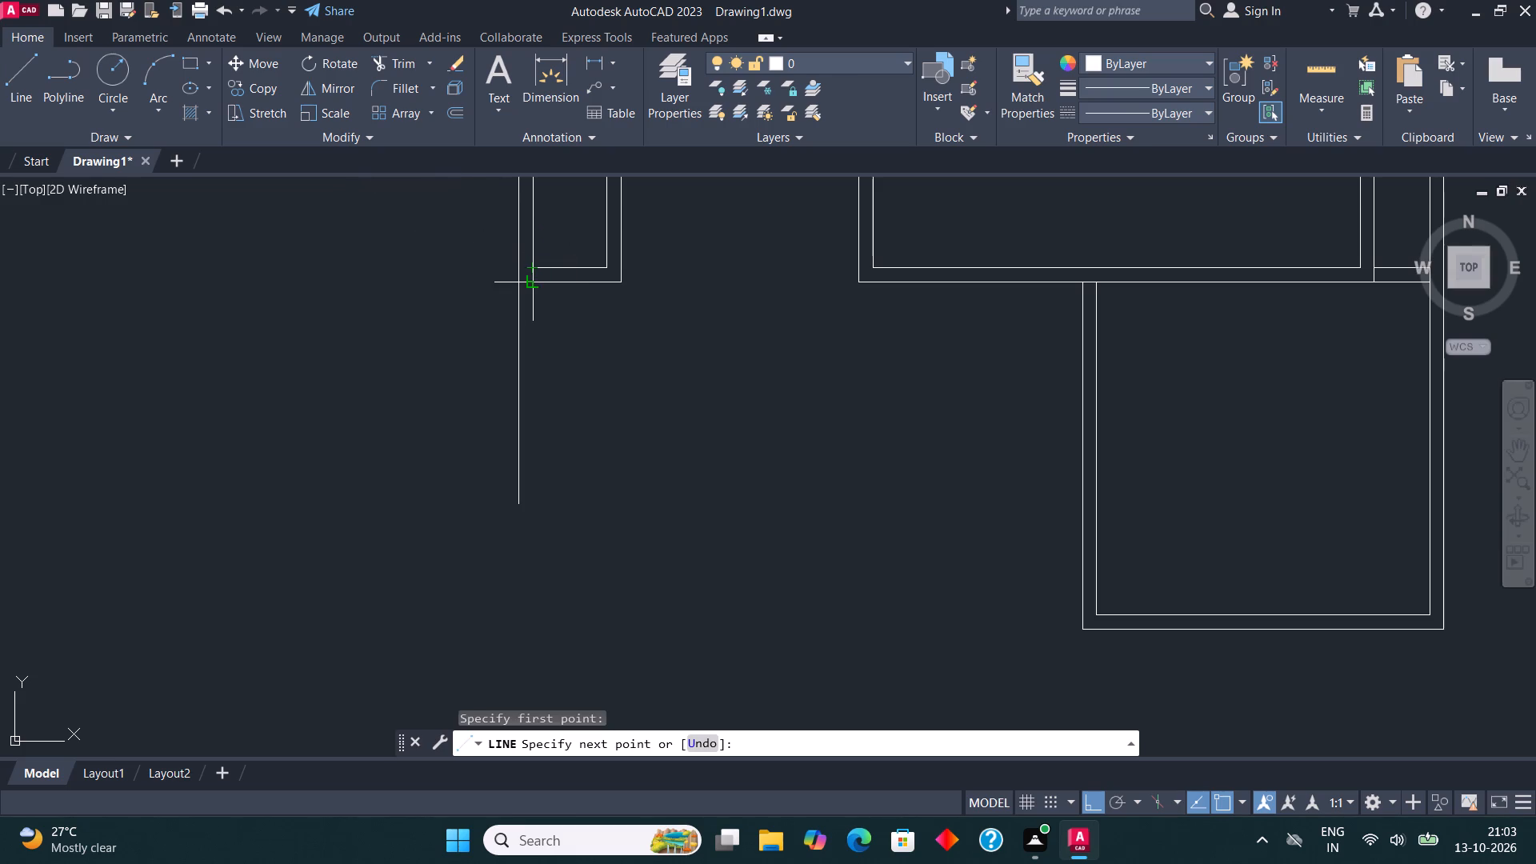
click(537, 286)
text(12')
key(Return)
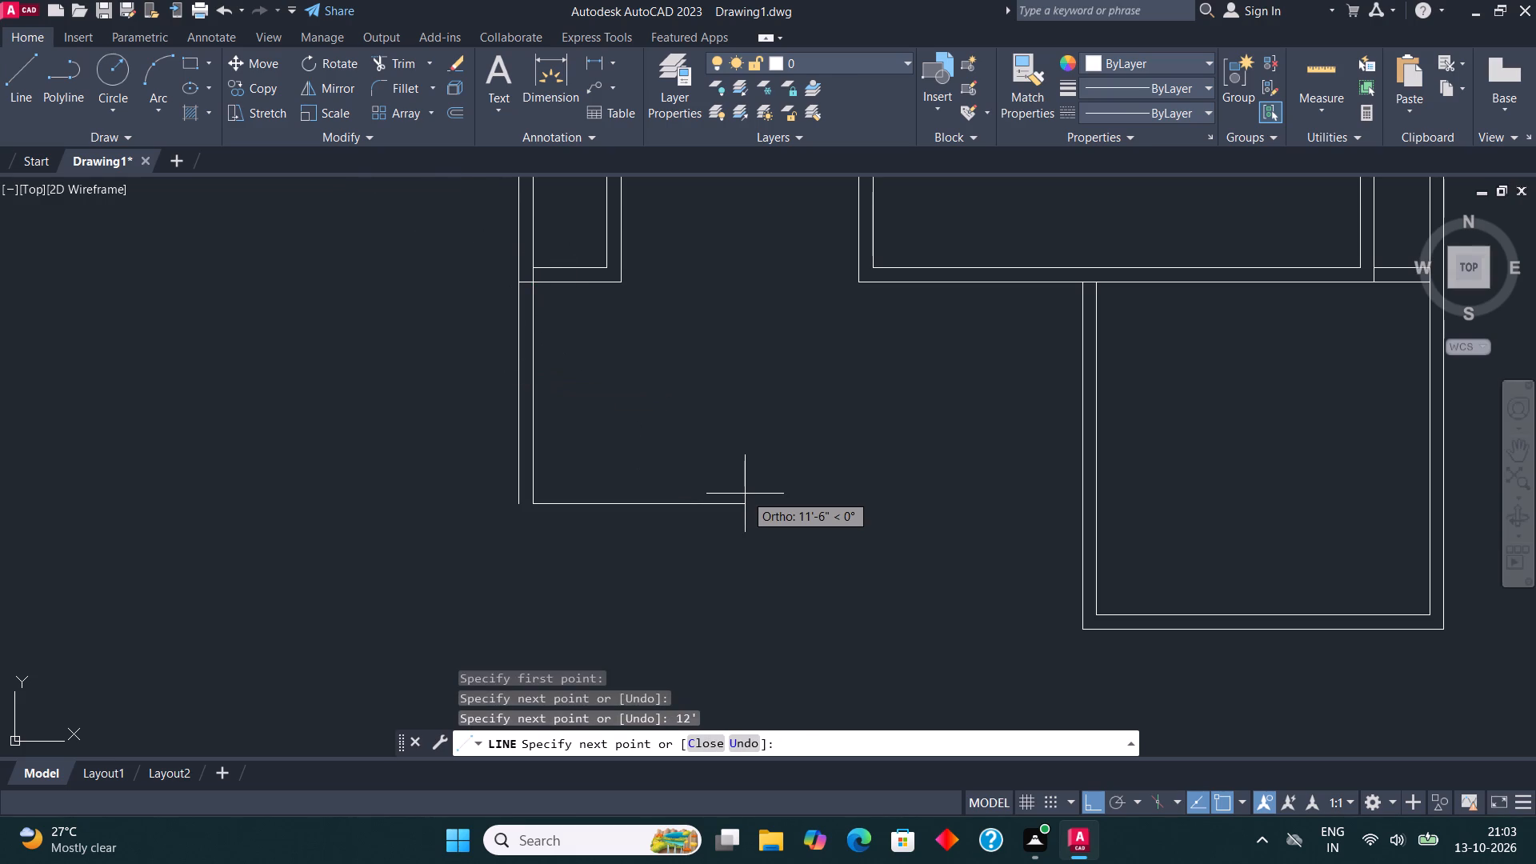
text(17'9")
key(Return)
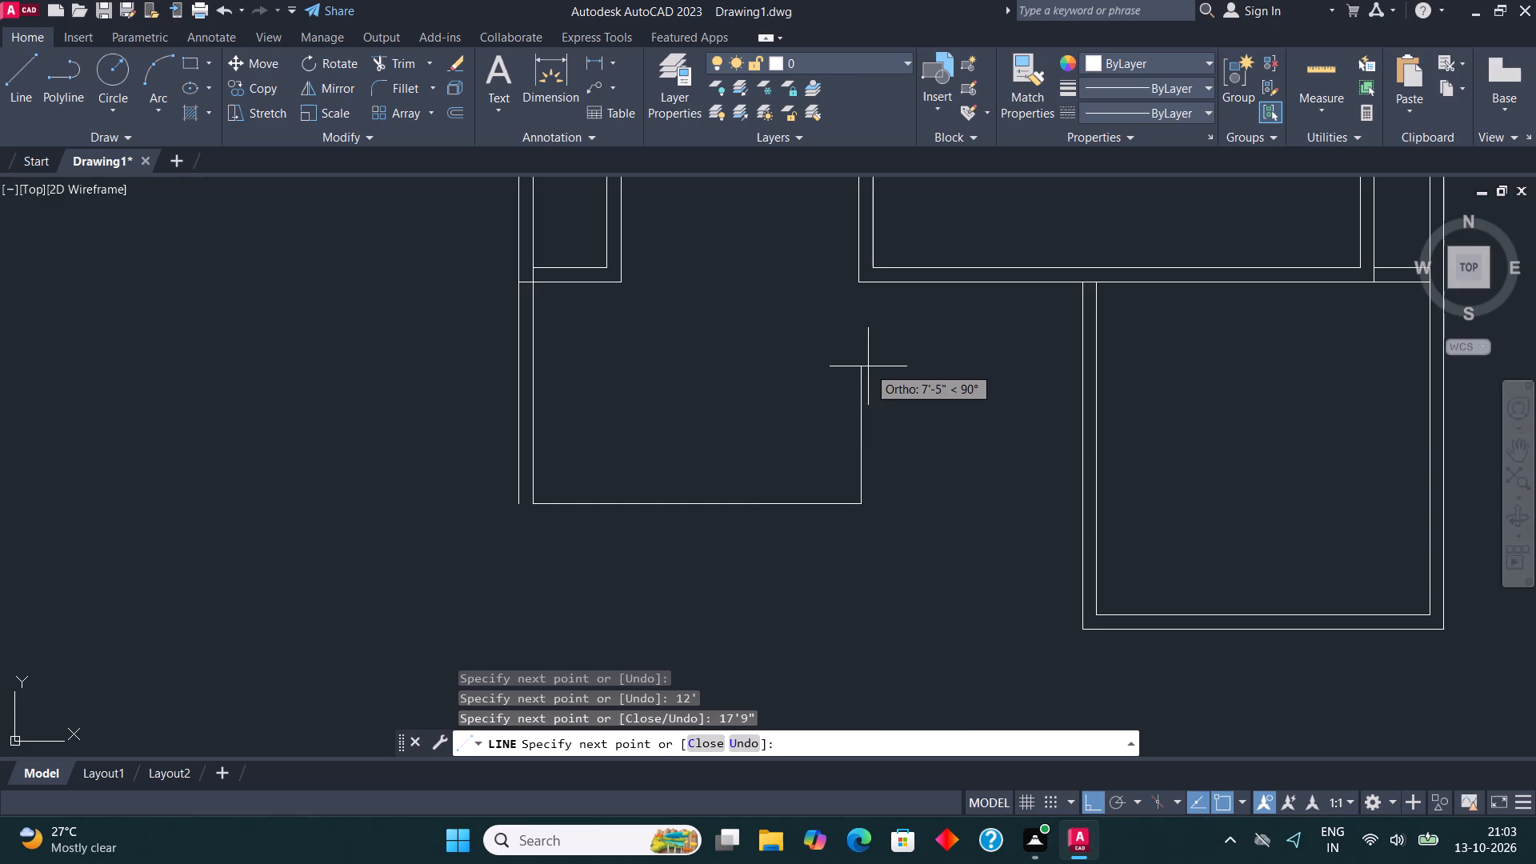
middle_drag(854, 368, 846, 386)
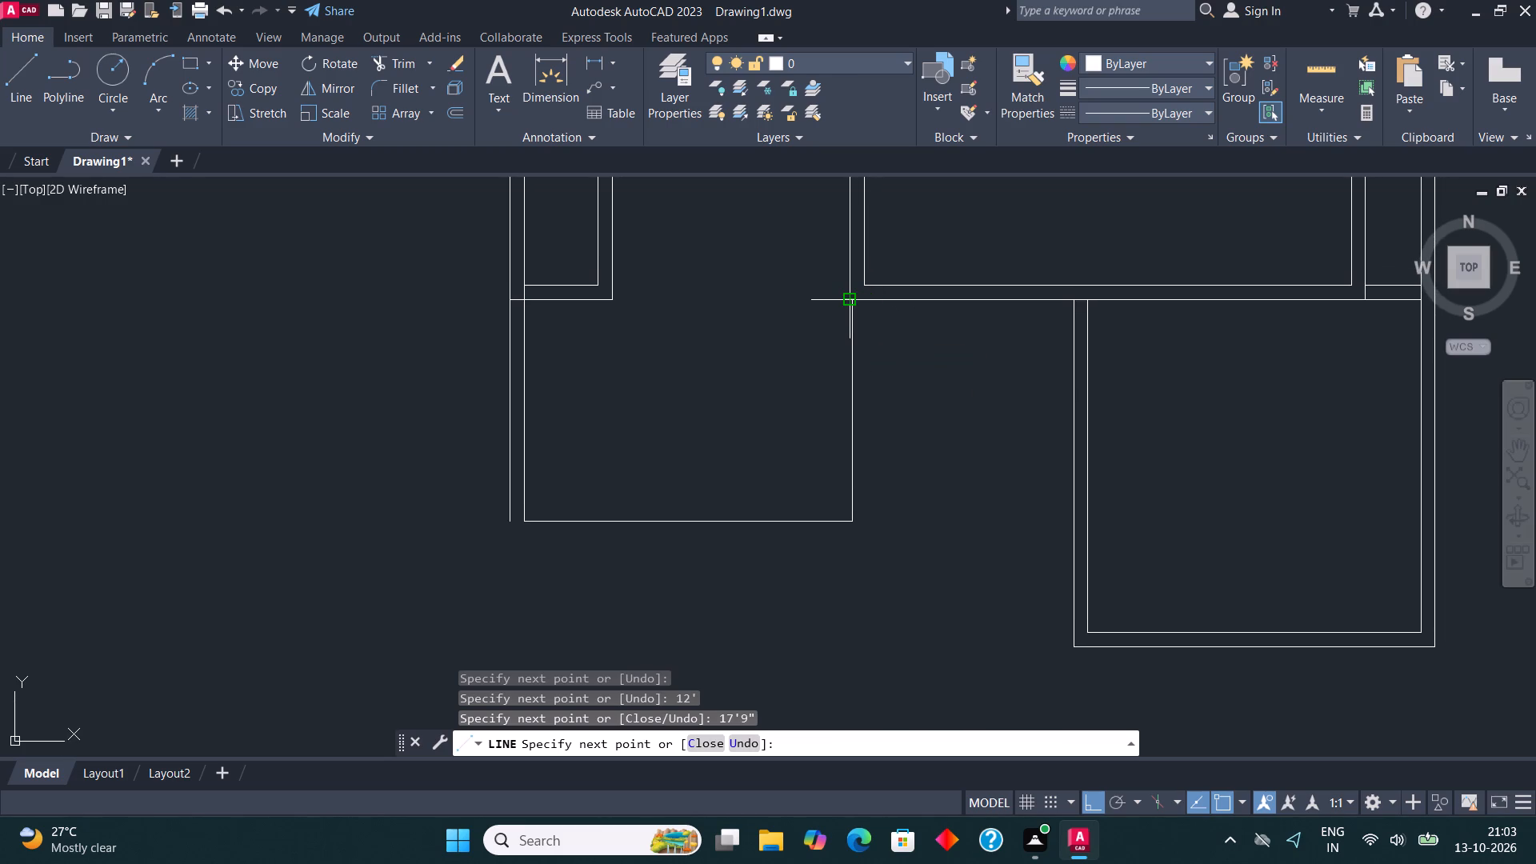
scroll(850, 299, up, 4)
click(857, 299)
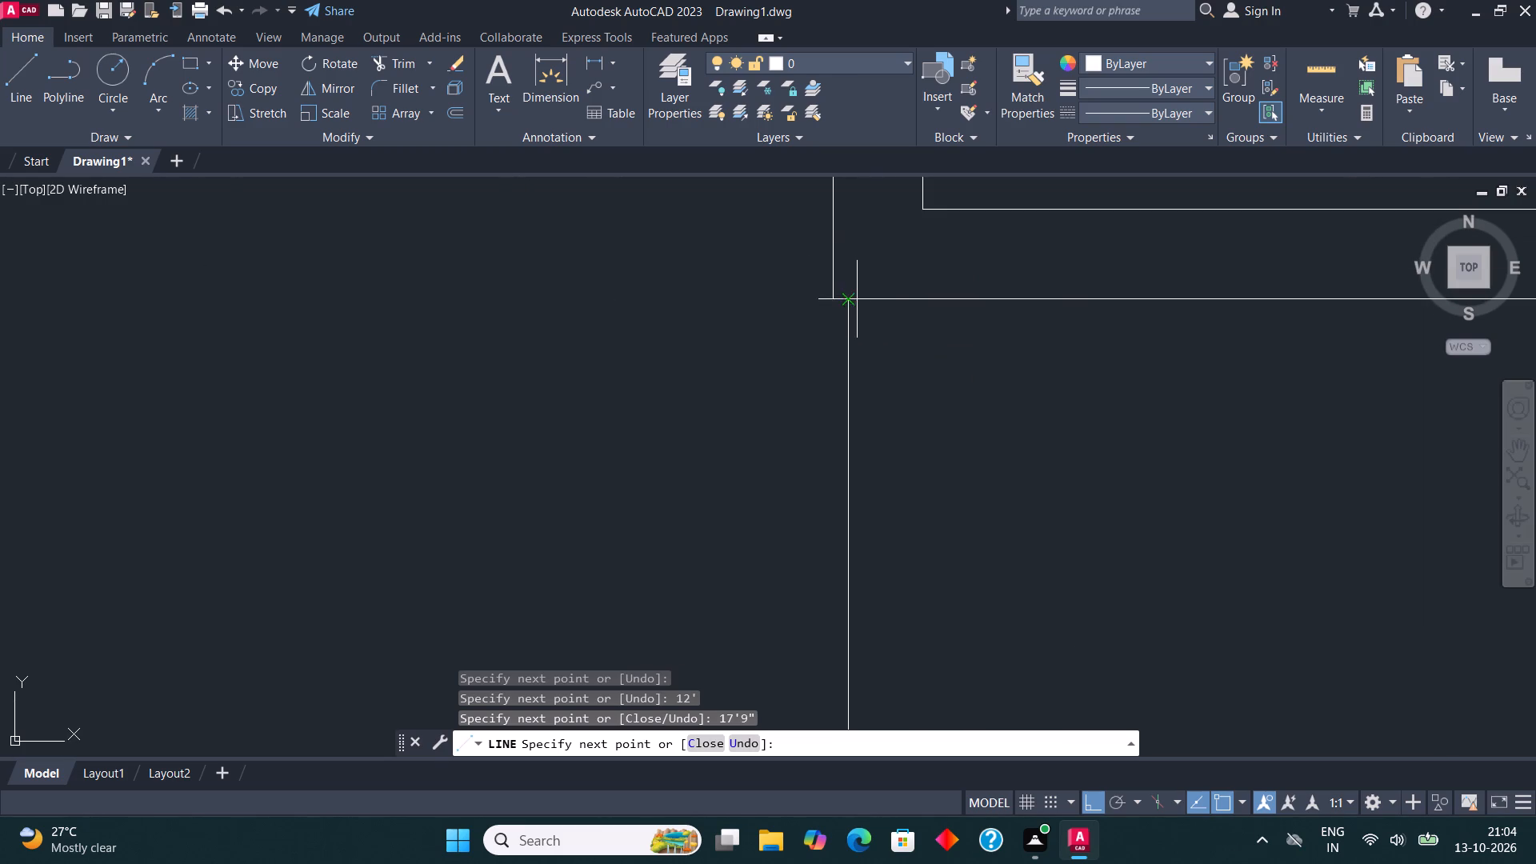
key(Escape)
Move the new room's right line left onto the lower-left outer corner of the adjacent room.
scroll(857, 302, down, 2)
middle_drag(874, 425, 873, 391)
scroll(846, 437, down, 1)
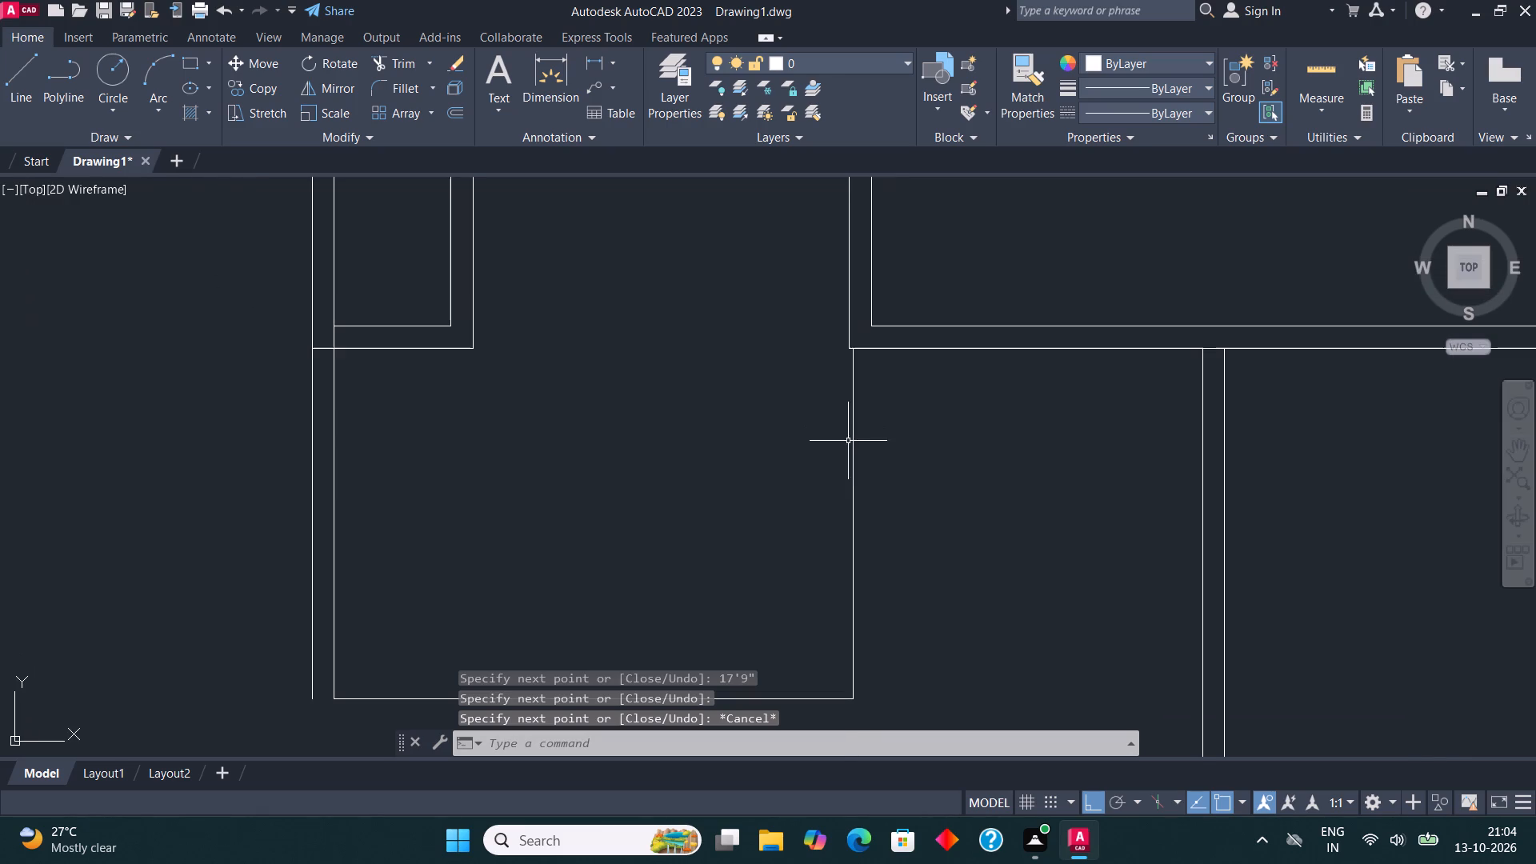
middle_drag(855, 408, 843, 390)
drag(902, 430, 885, 410)
click(770, 357)
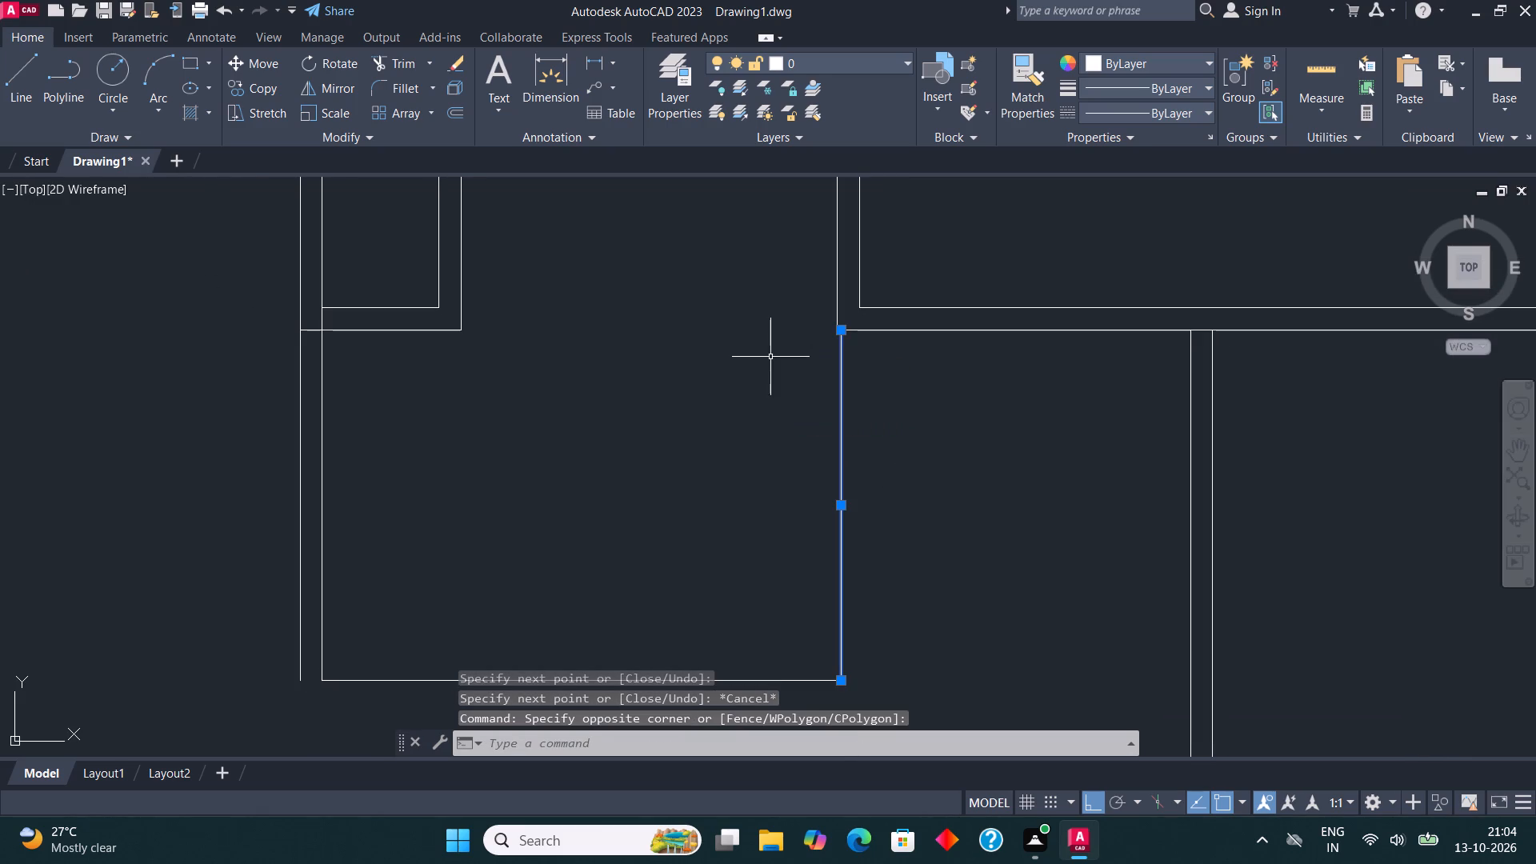
click(272, 49)
click(261, 66)
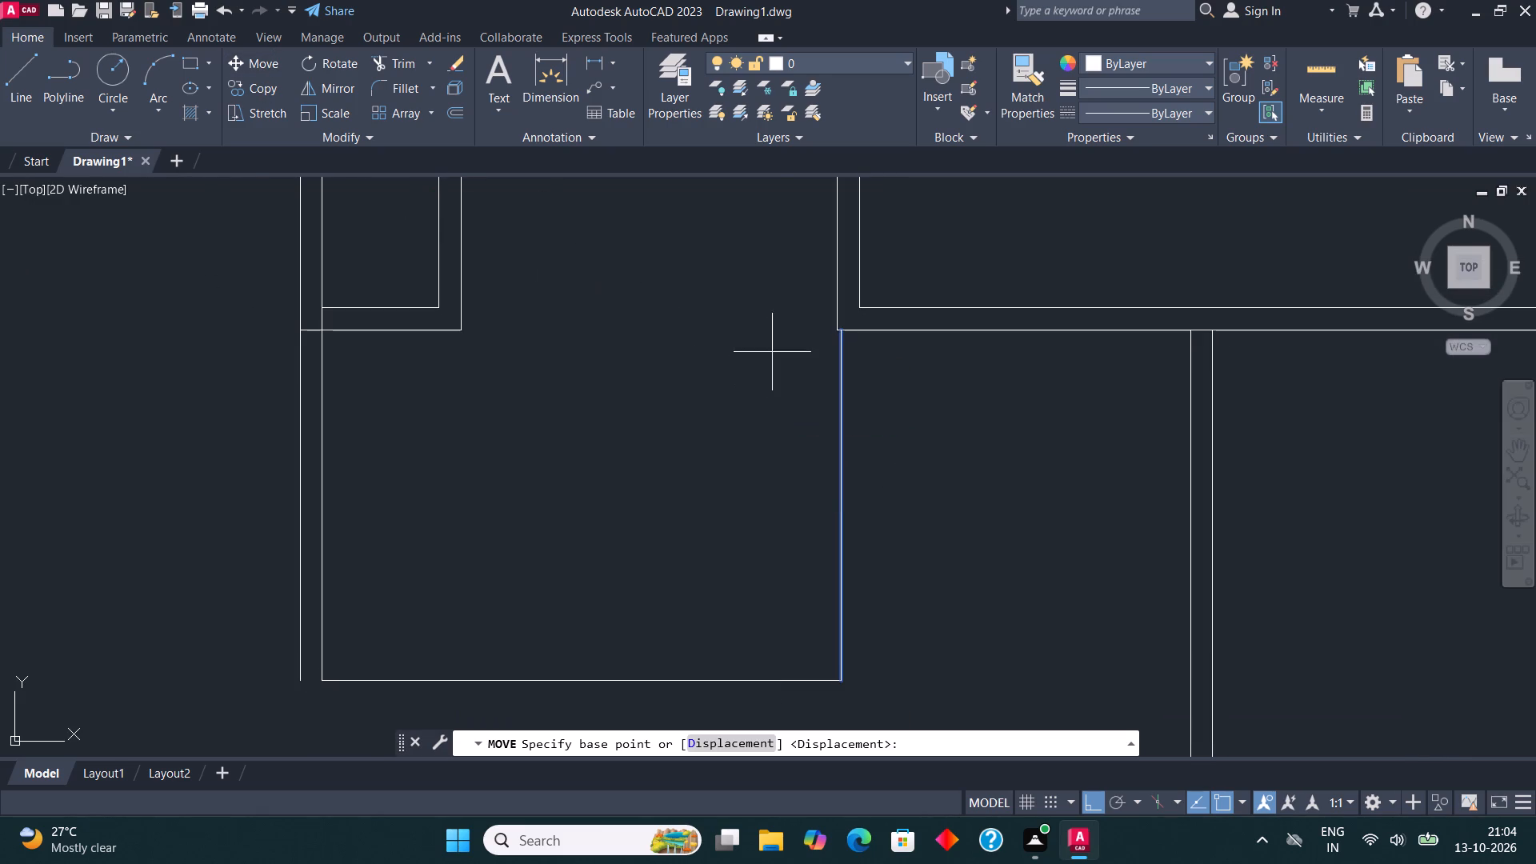
scroll(829, 324, up, 3)
click(870, 347)
click(857, 347)
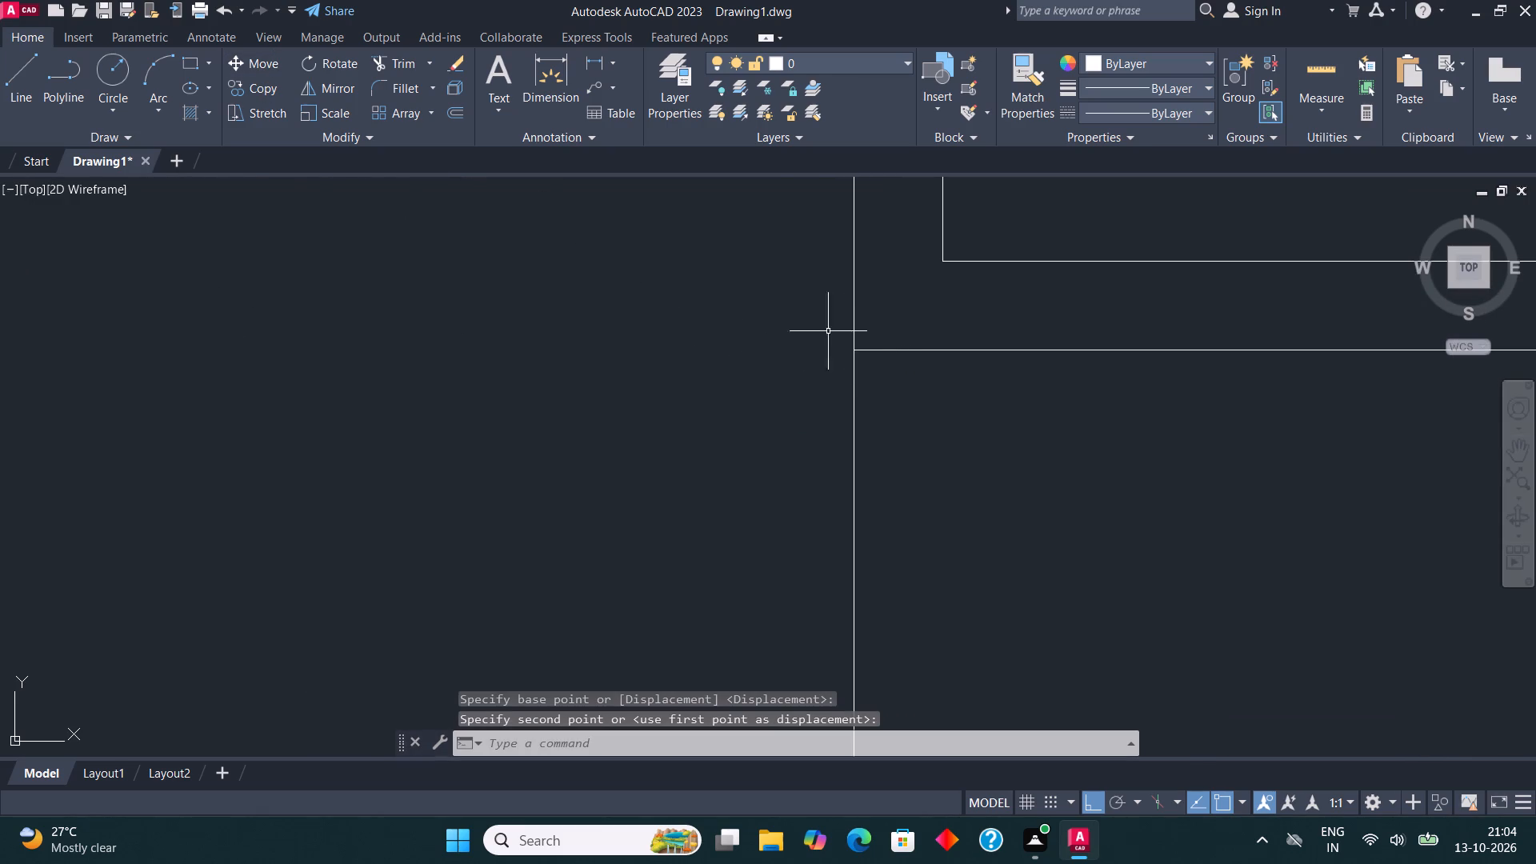
Trim the bottom line's overhang beyond the new room's lower-right corner.
scroll(742, 300, down, 3)
middle_drag(748, 429, 752, 358)
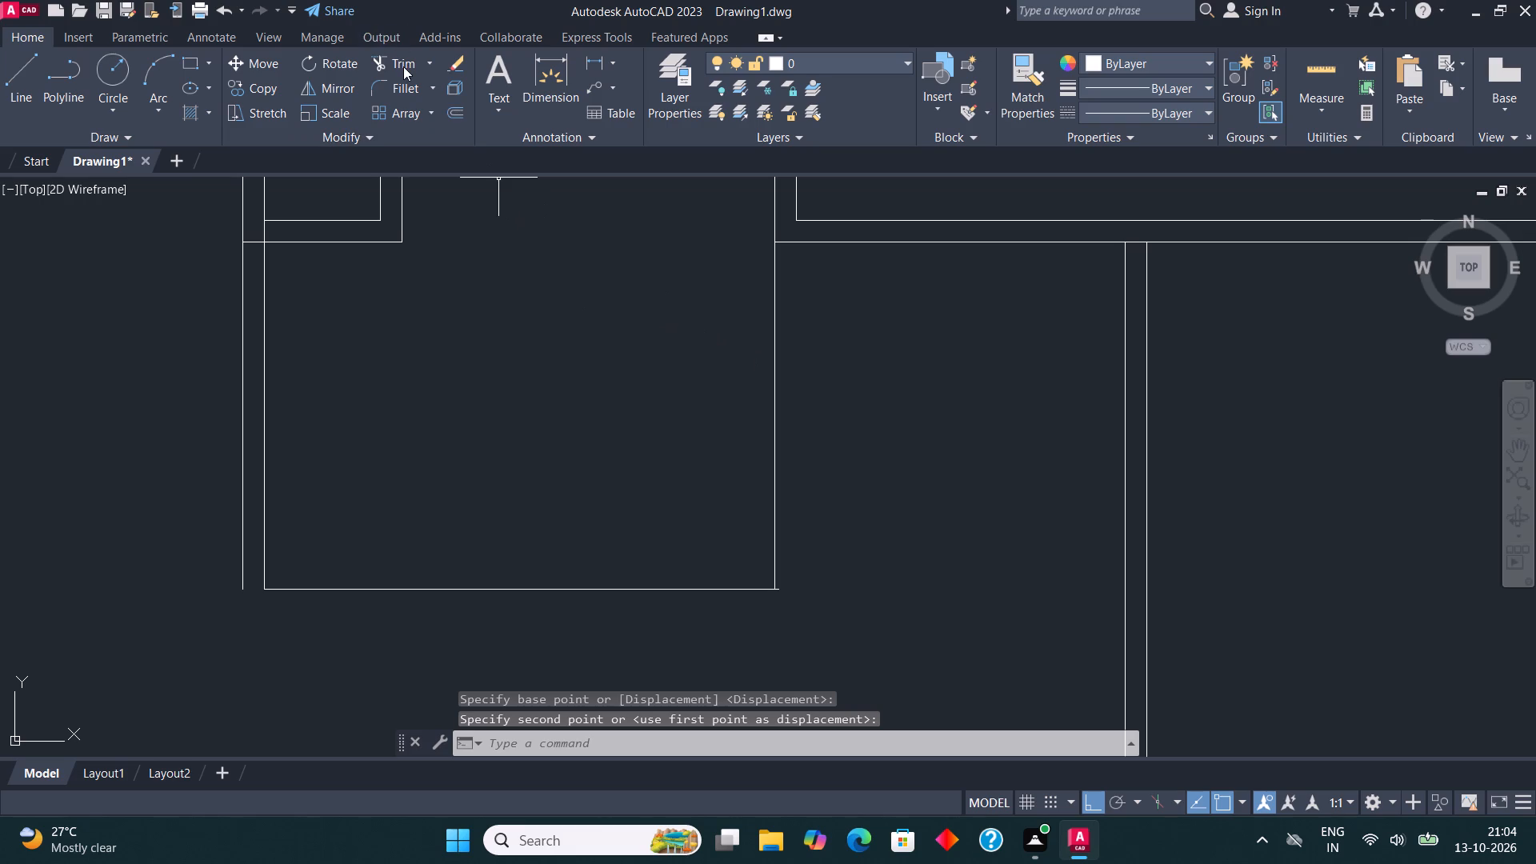
click(403, 66)
scroll(744, 602, up, 2)
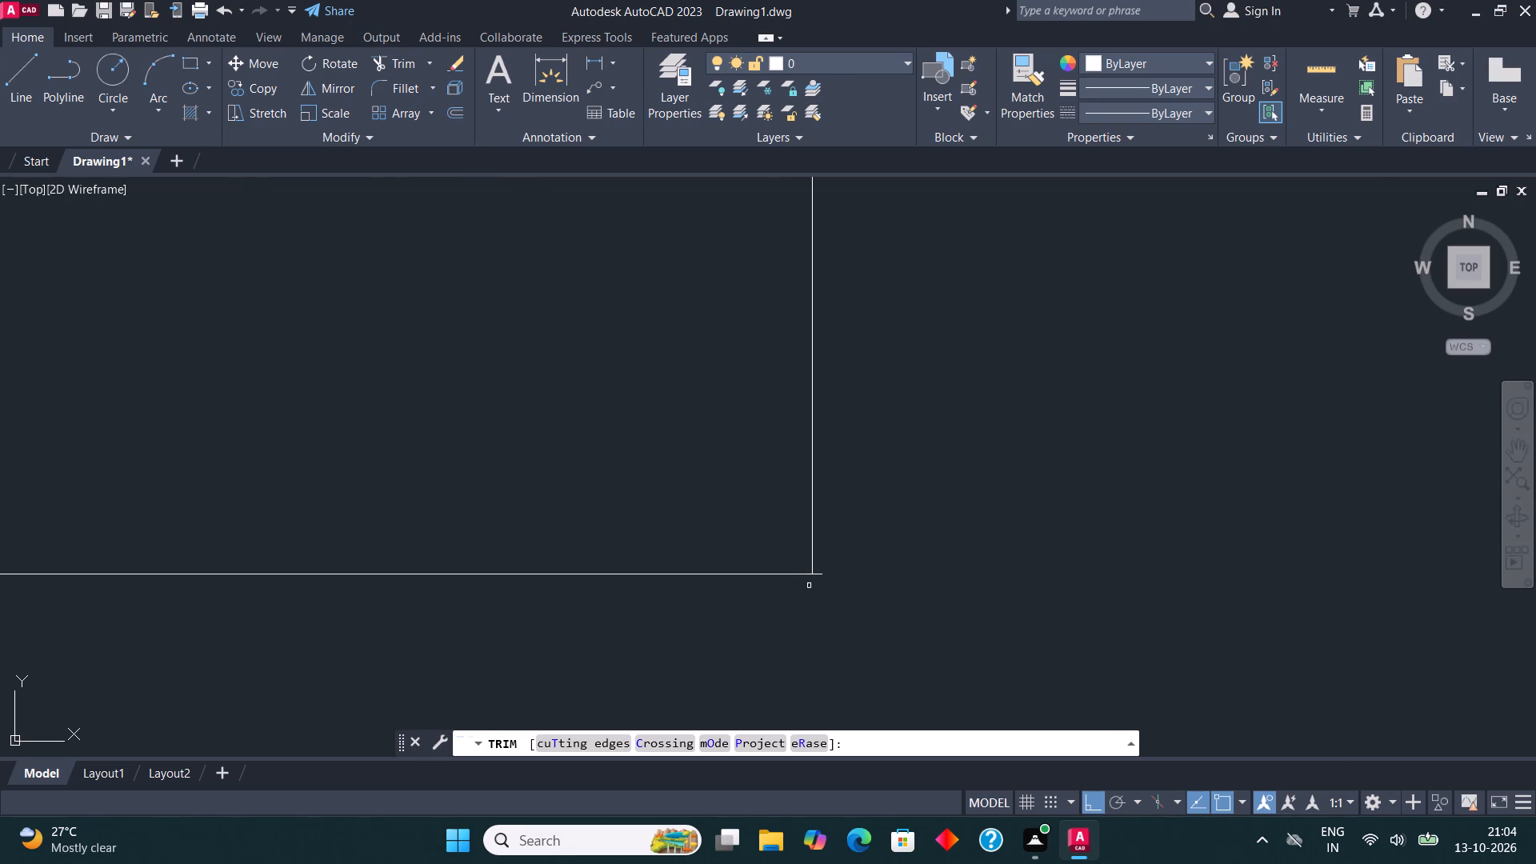
scroll(814, 577, up, 4)
drag(812, 550, 810, 573)
click(810, 594)
key(Escape)
Offset the bottom and right lines of the new 12' deep room outward by 9".
scroll(820, 571, down, 2)
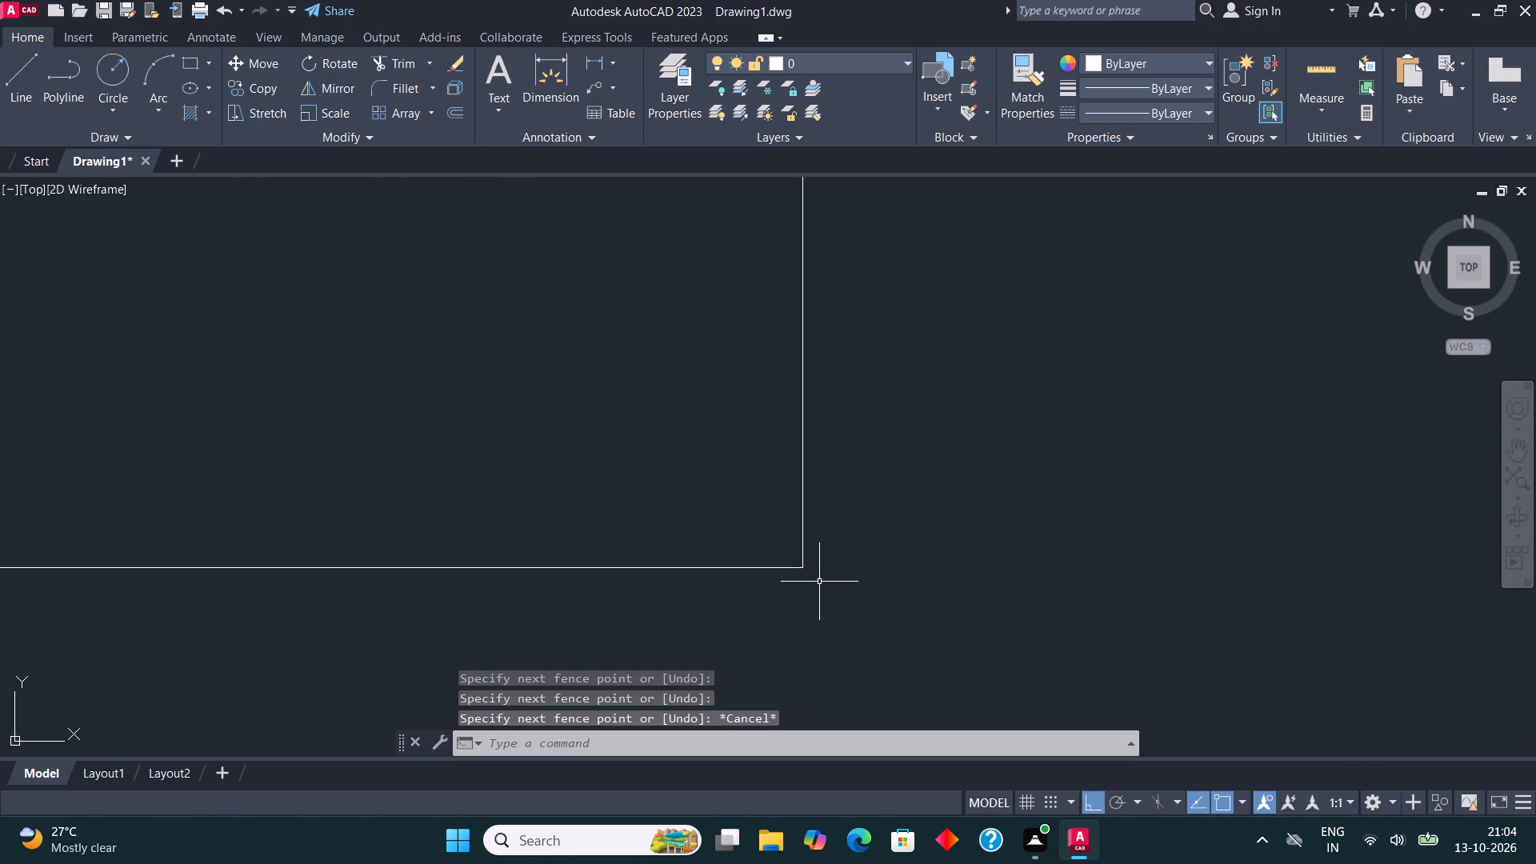
scroll(757, 512, down, 6)
middle_drag(664, 486, 706, 476)
scroll(706, 476, up, 1)
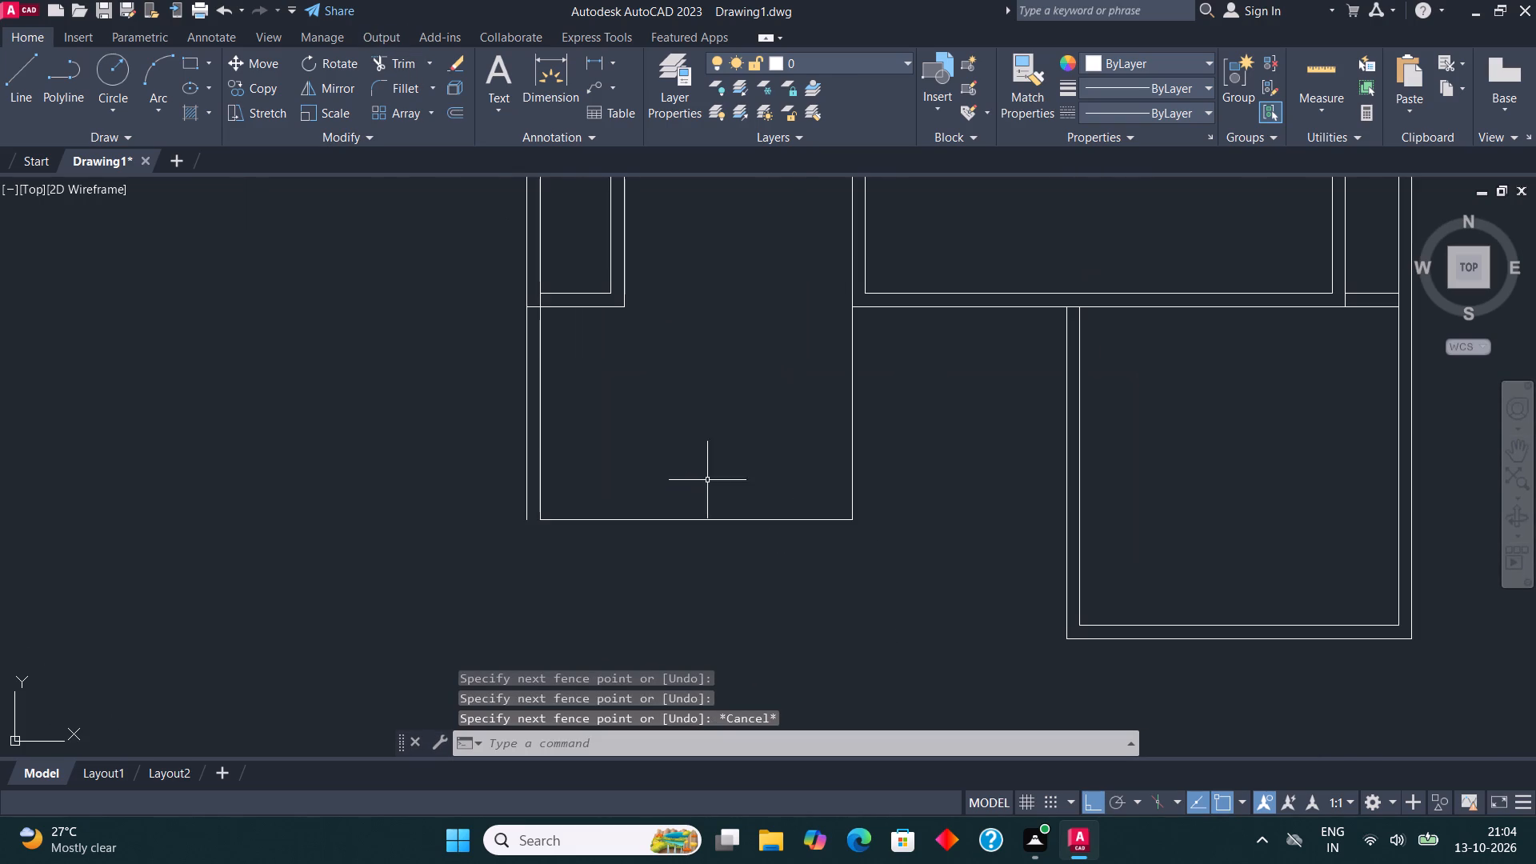
click(888, 550)
click(780, 457)
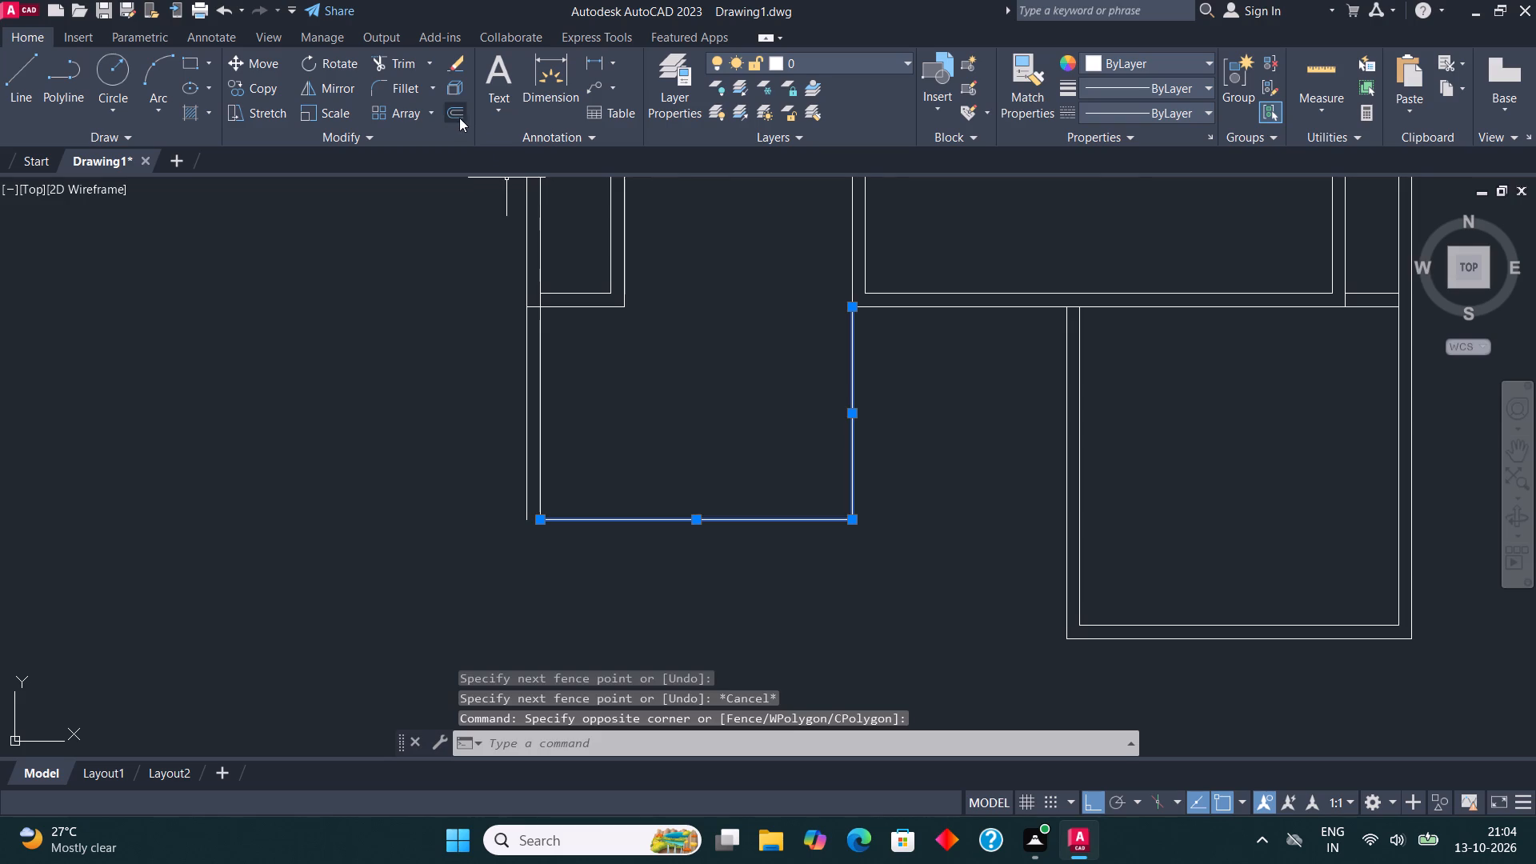
click(458, 114)
click(698, 518)
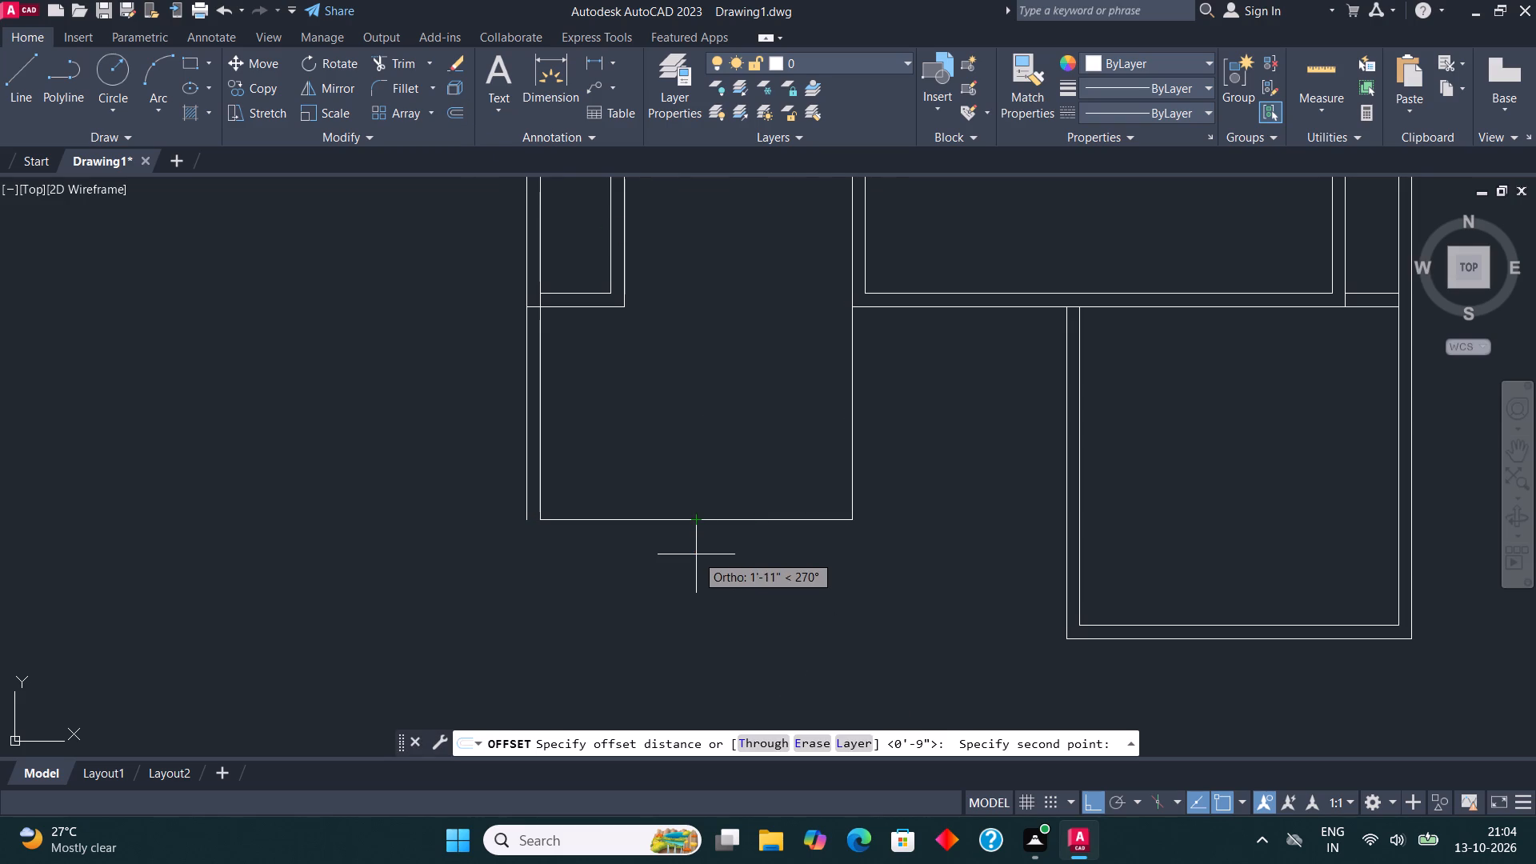
key(9)
key(shift+quotedbl)
key(Return)
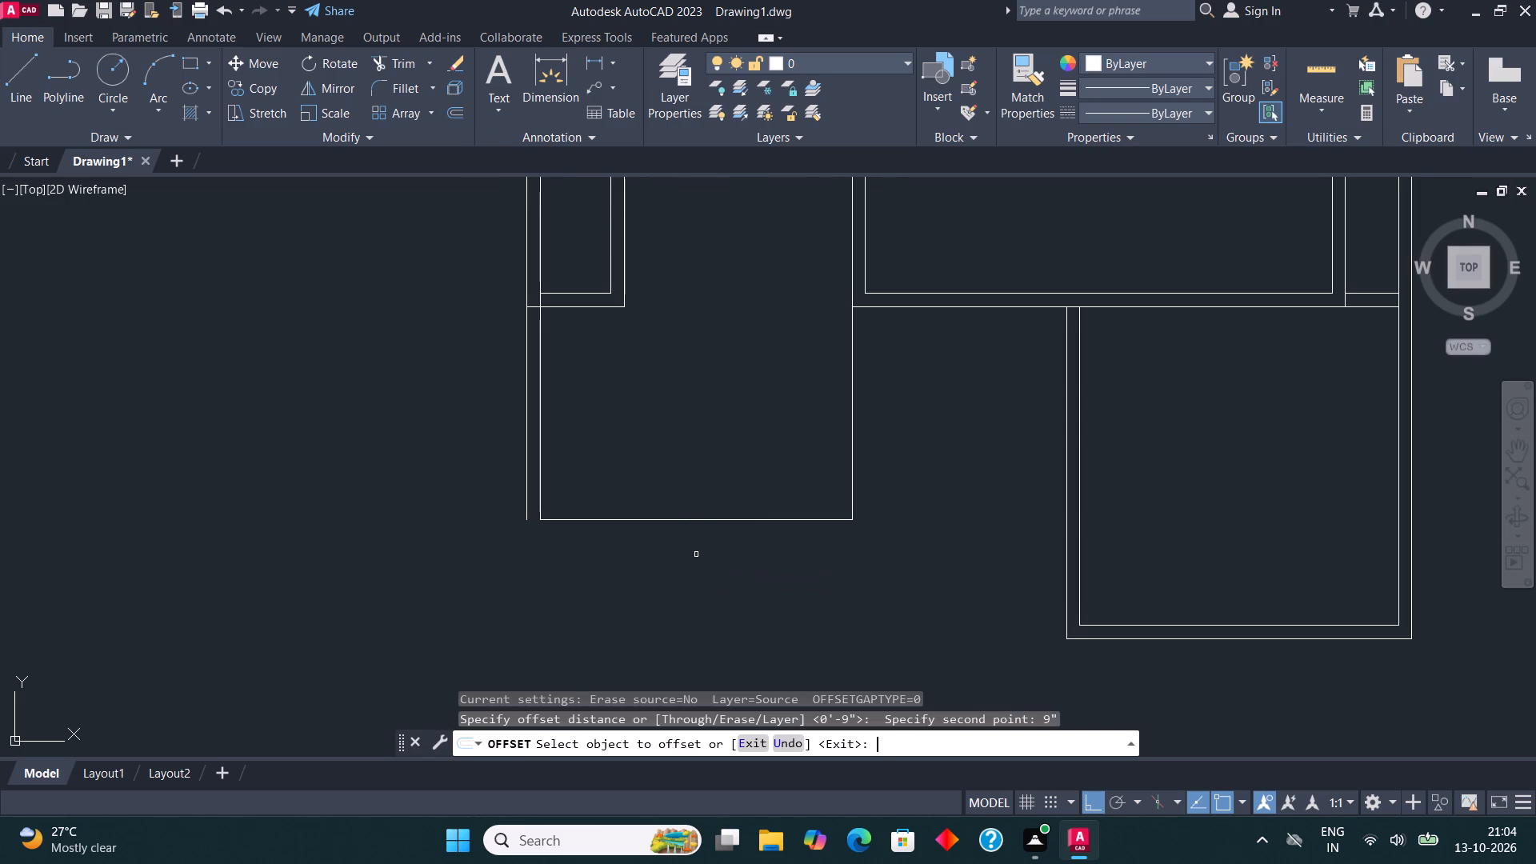
click(689, 520)
click(690, 550)
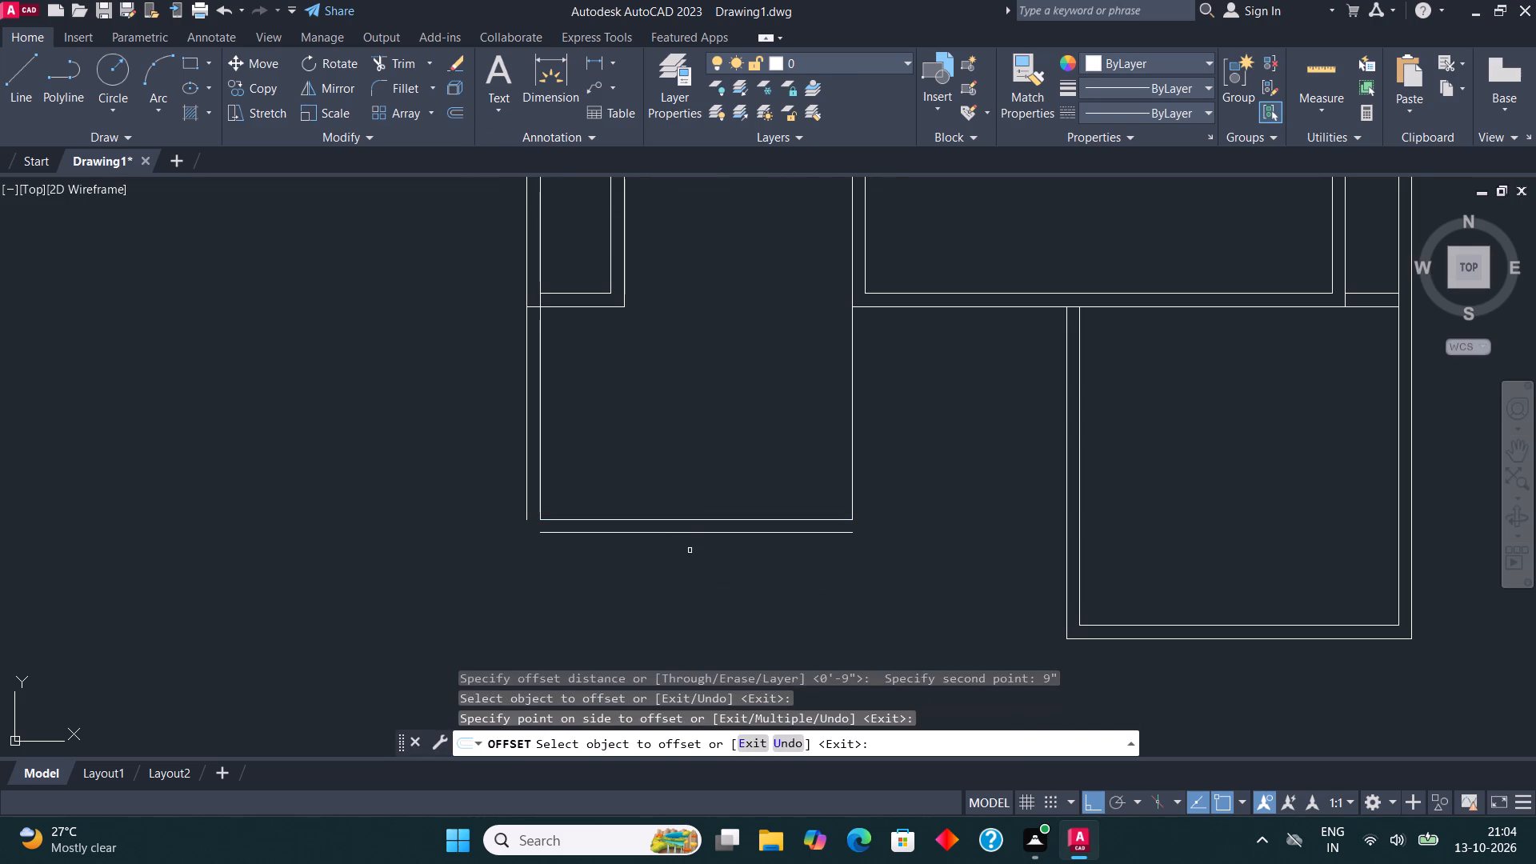
click(854, 406)
click(923, 402)
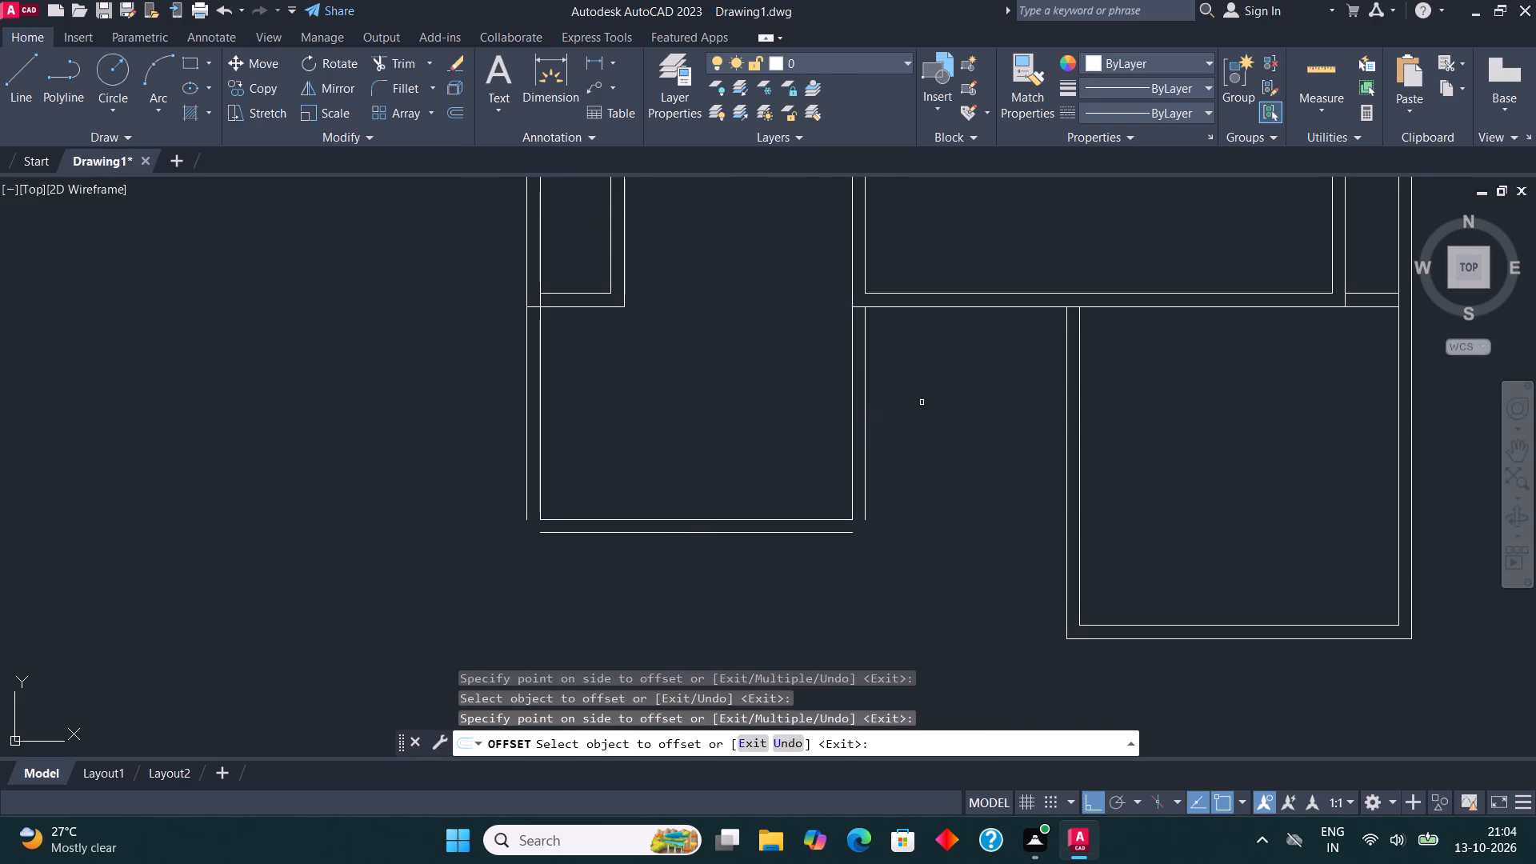
Fillet the new room's outer wall lines into closed corners at its lower left and lower right.
click(394, 72)
click(397, 94)
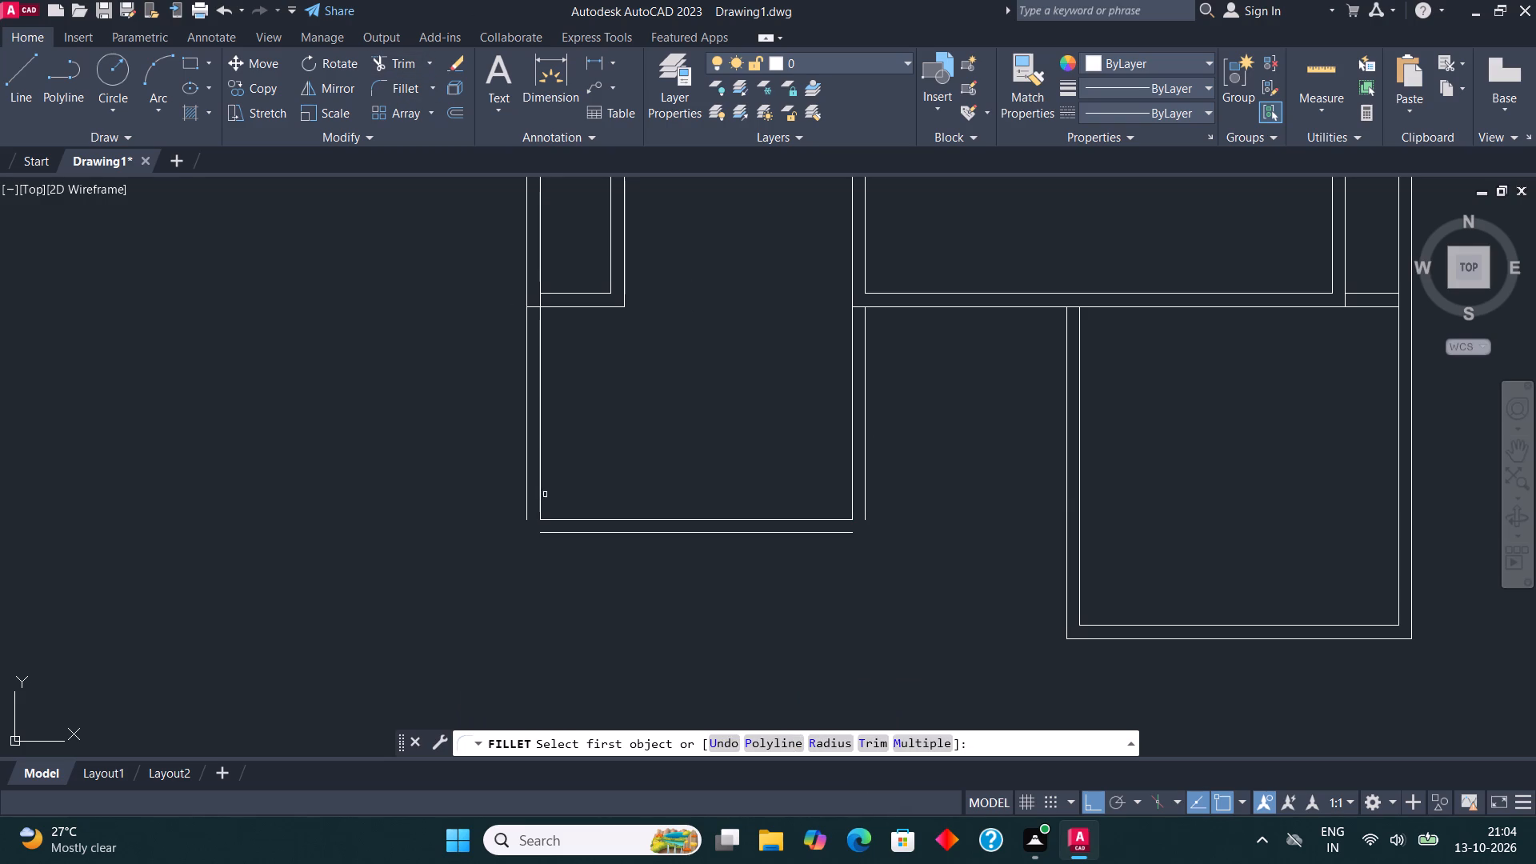
click(525, 474)
click(562, 534)
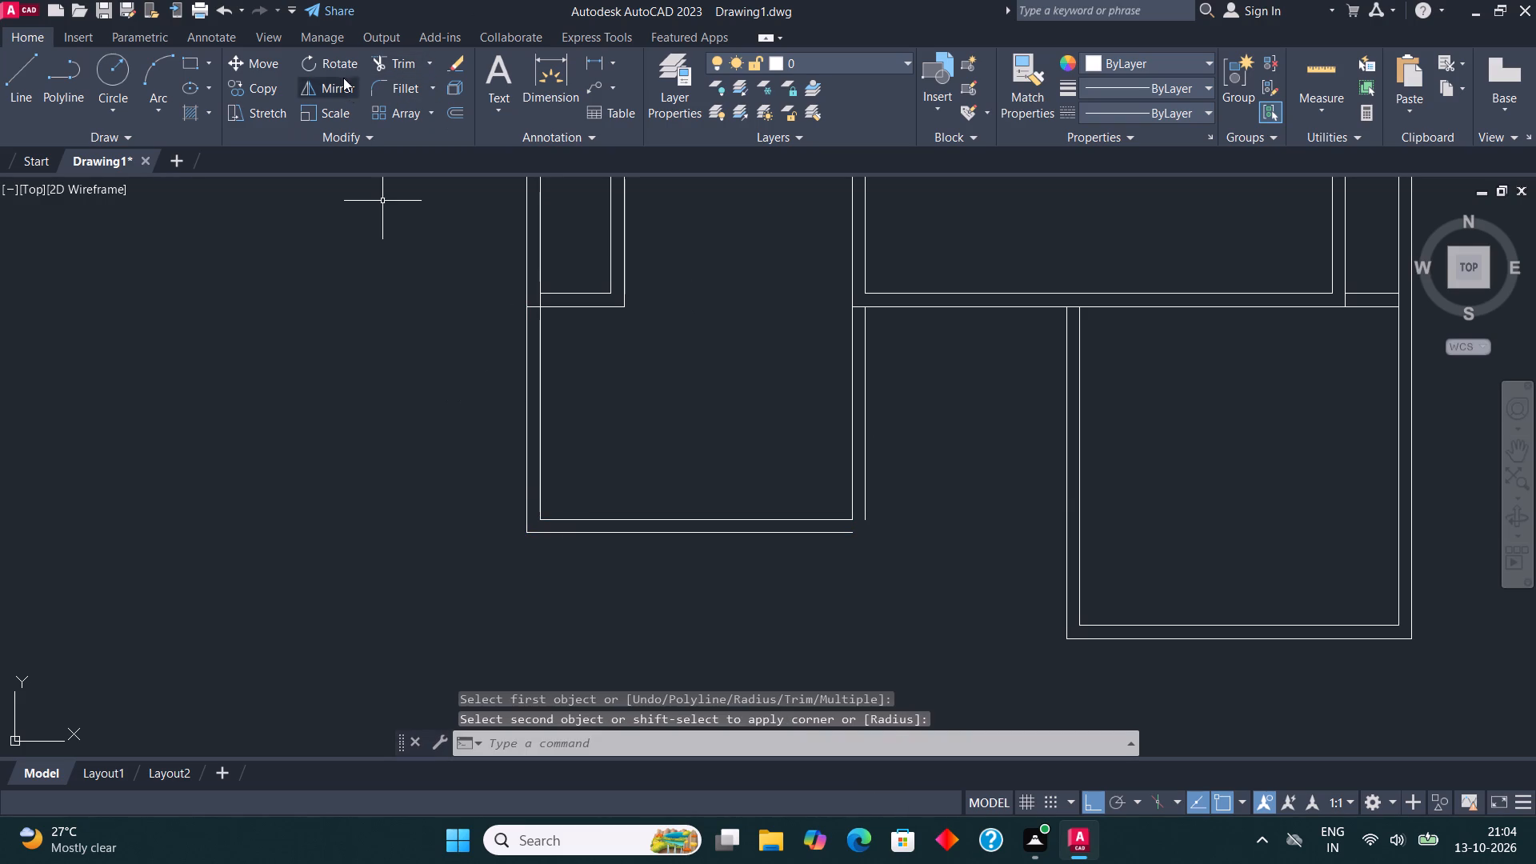
click(407, 81)
click(802, 535)
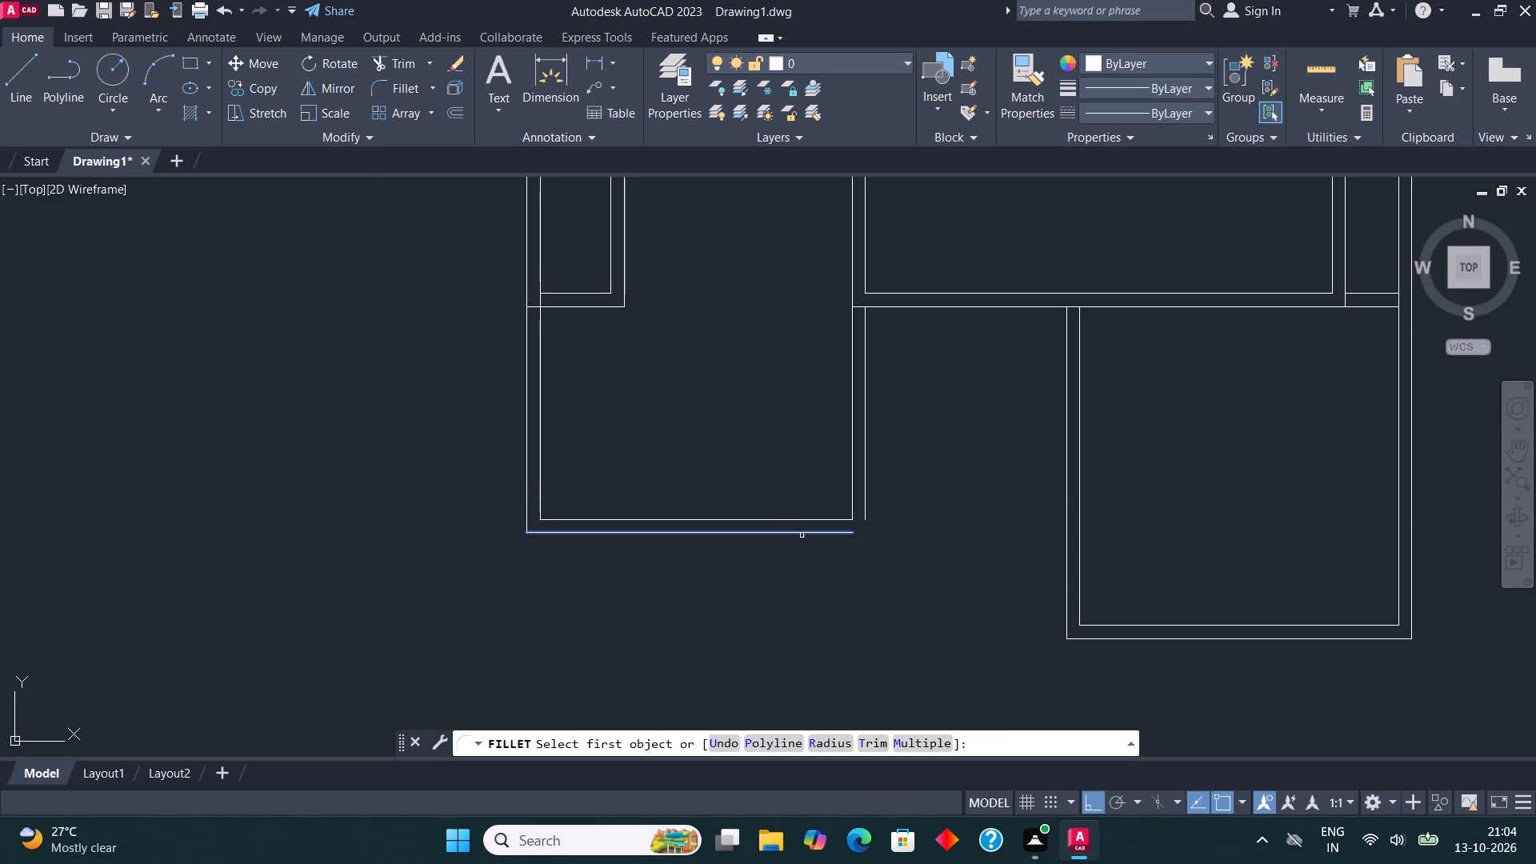
click(864, 484)
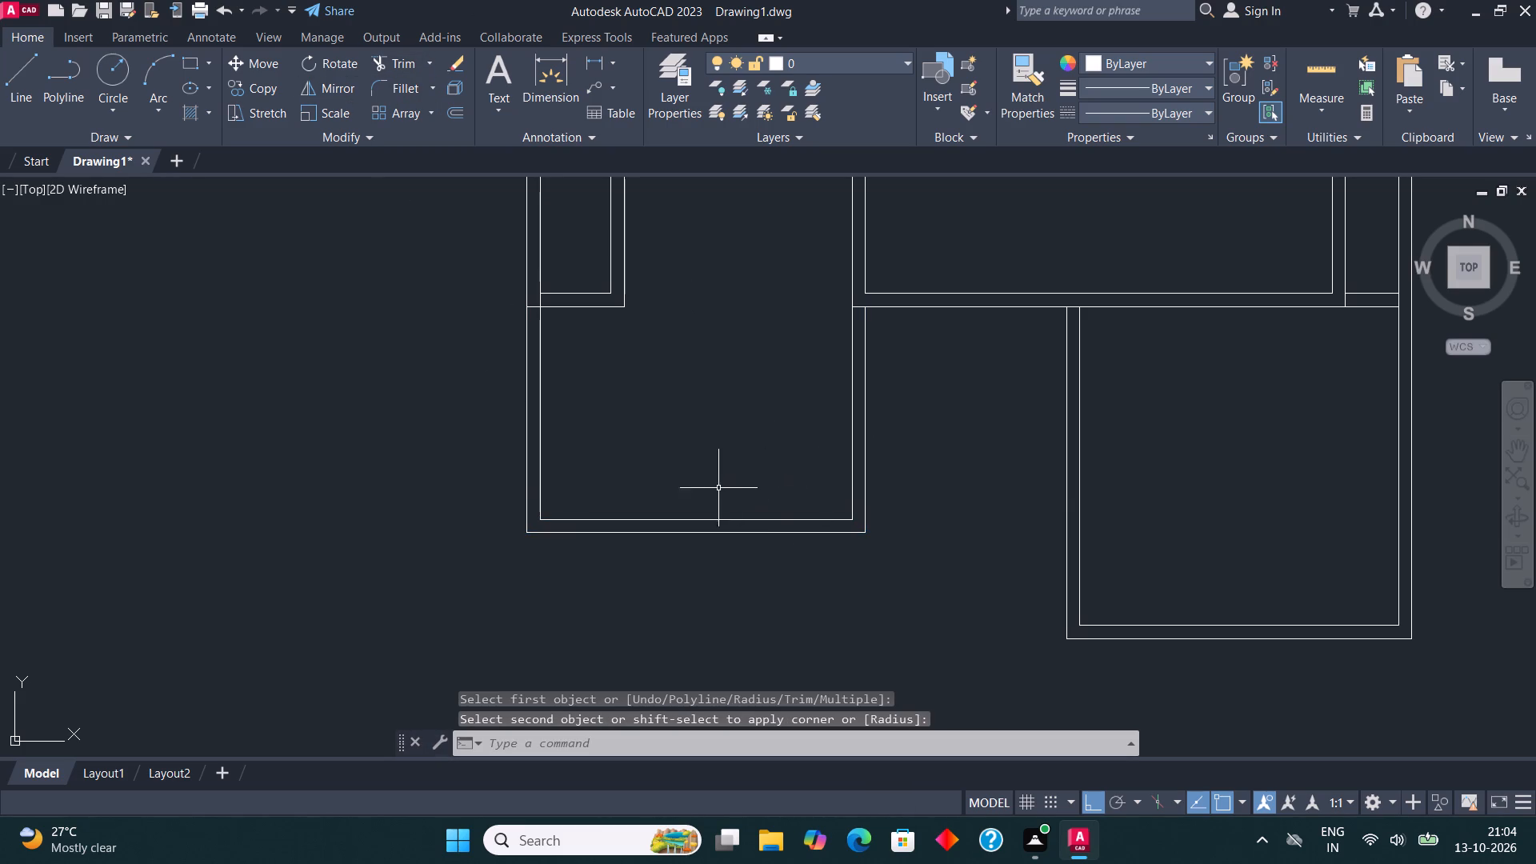
Draw an outer wall line from the lower-right room's lower-left outer corner left to the plan's left edge, then up to the left room.
scroll(714, 488, down, 3)
middle_drag(698, 469, 642, 466)
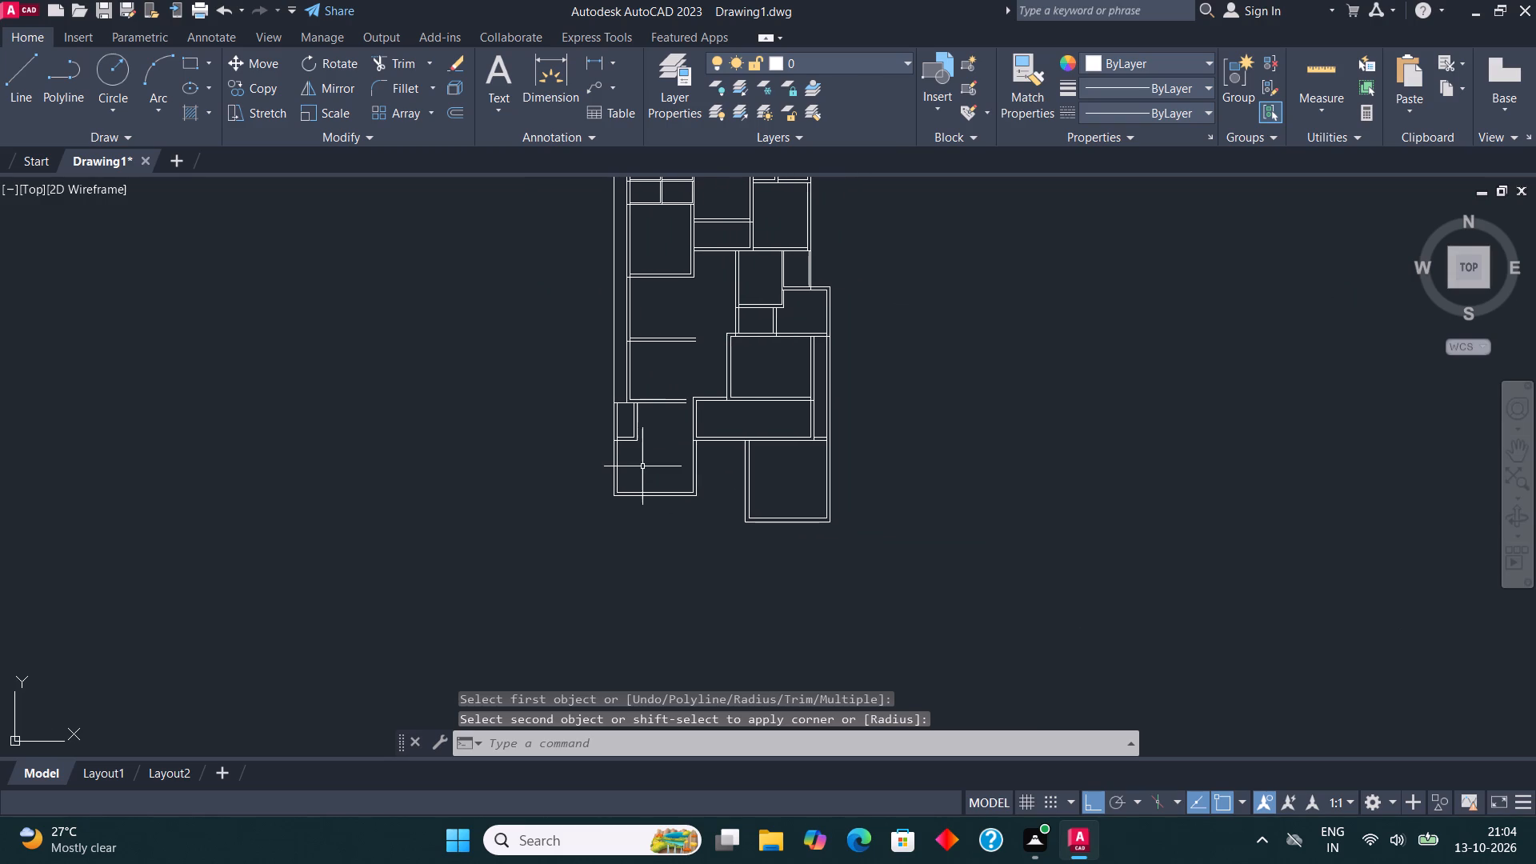
middle_drag(678, 422, 641, 426)
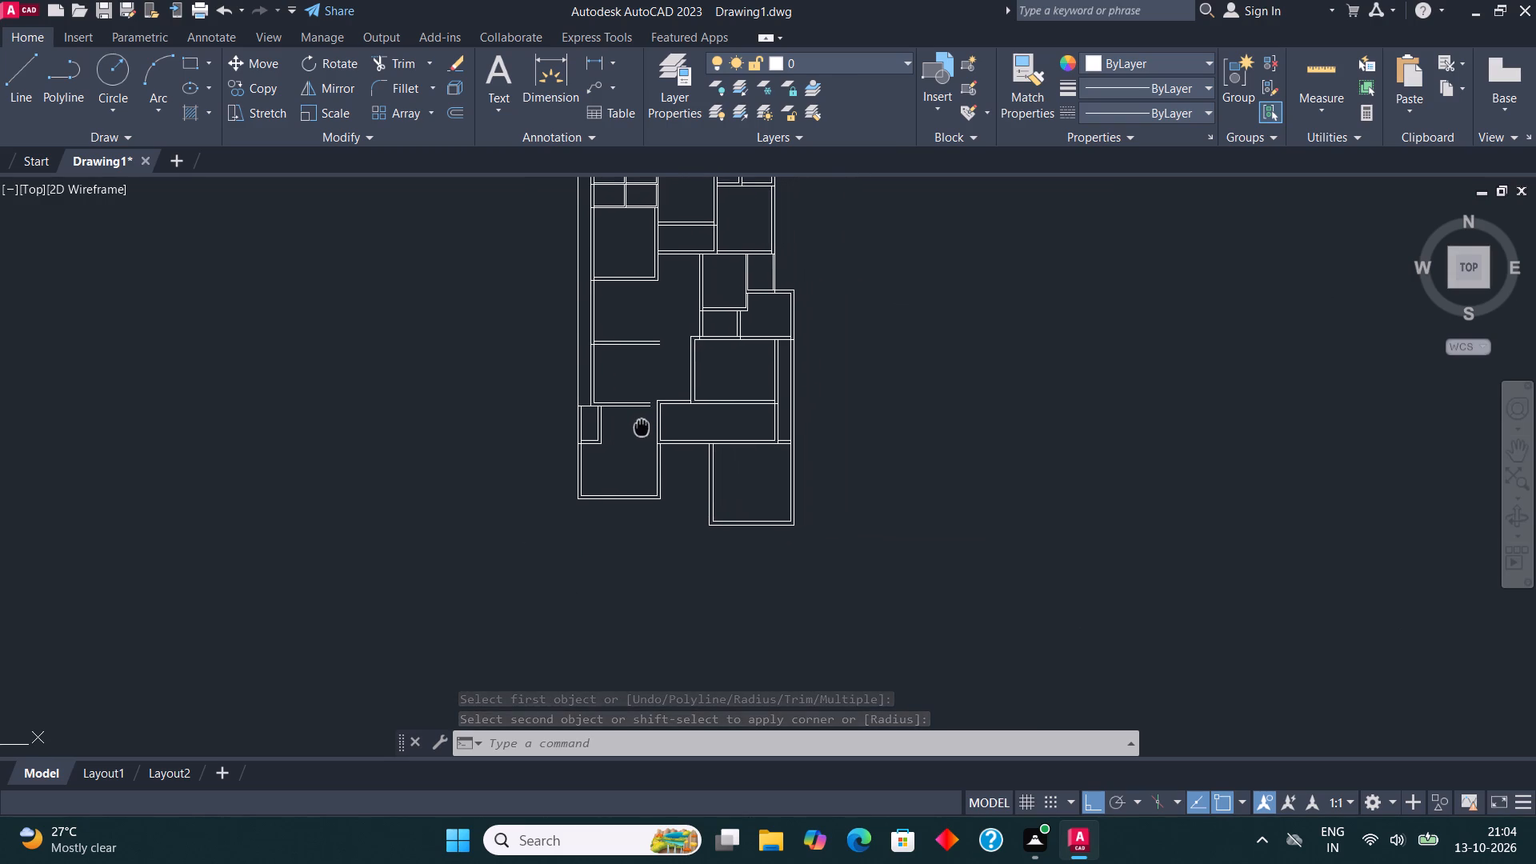
middle_drag(641, 426, 636, 426)
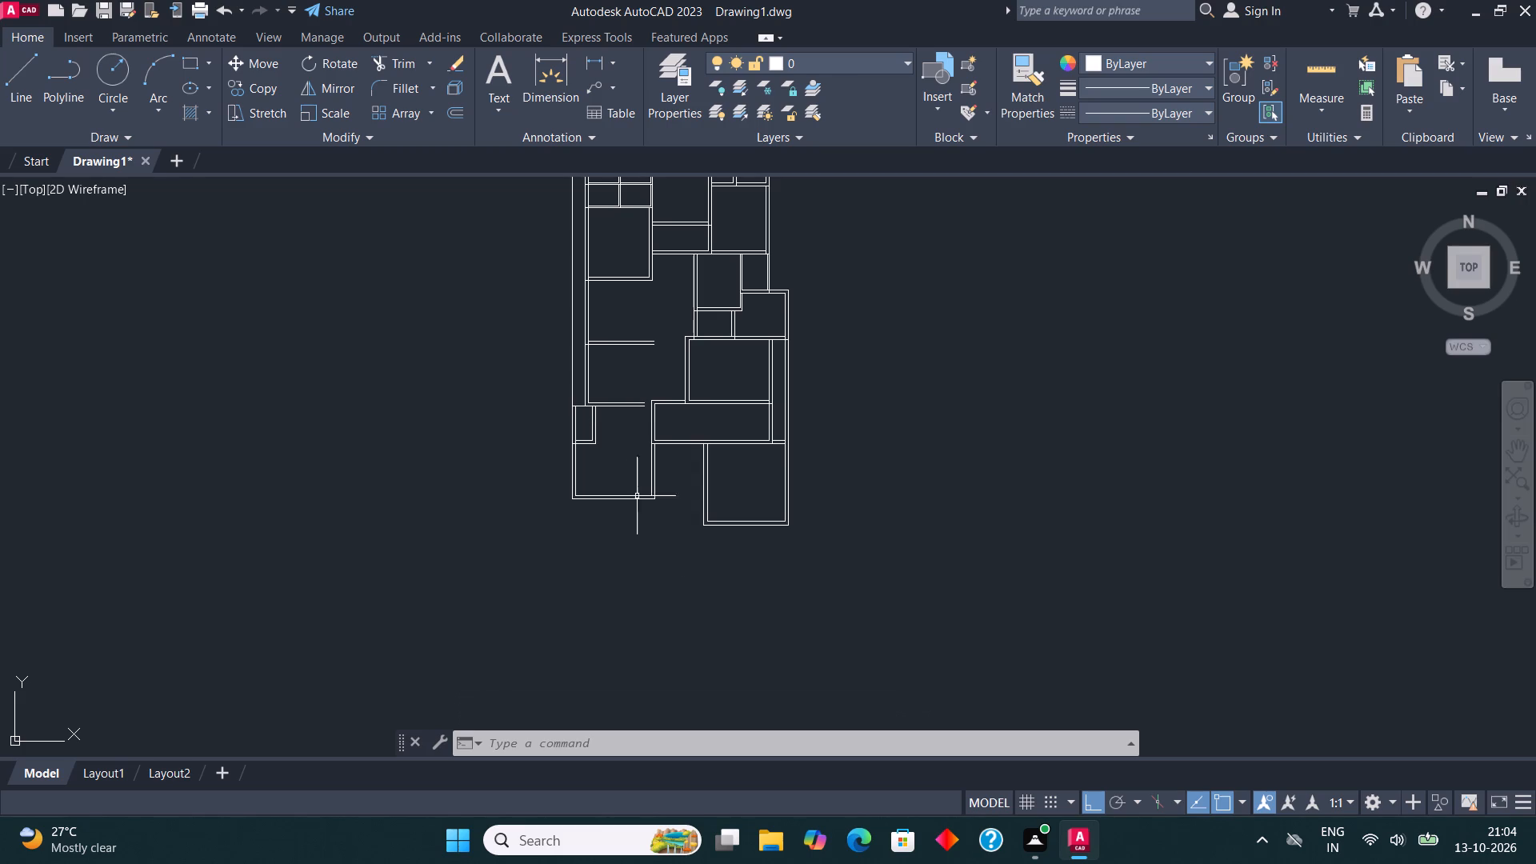
middle_click(692, 490)
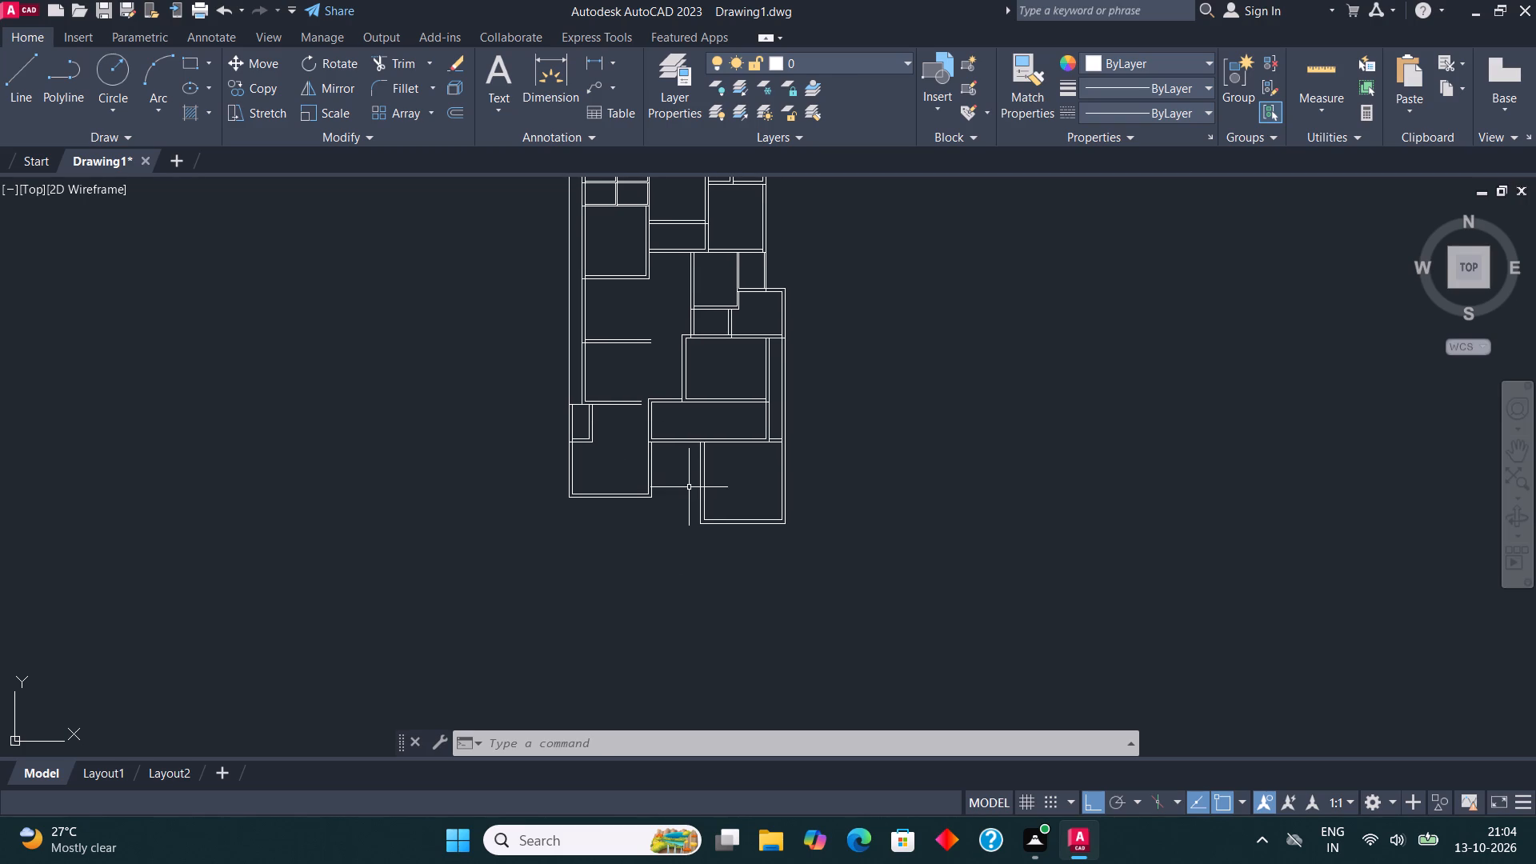
middle_drag(689, 487, 731, 514)
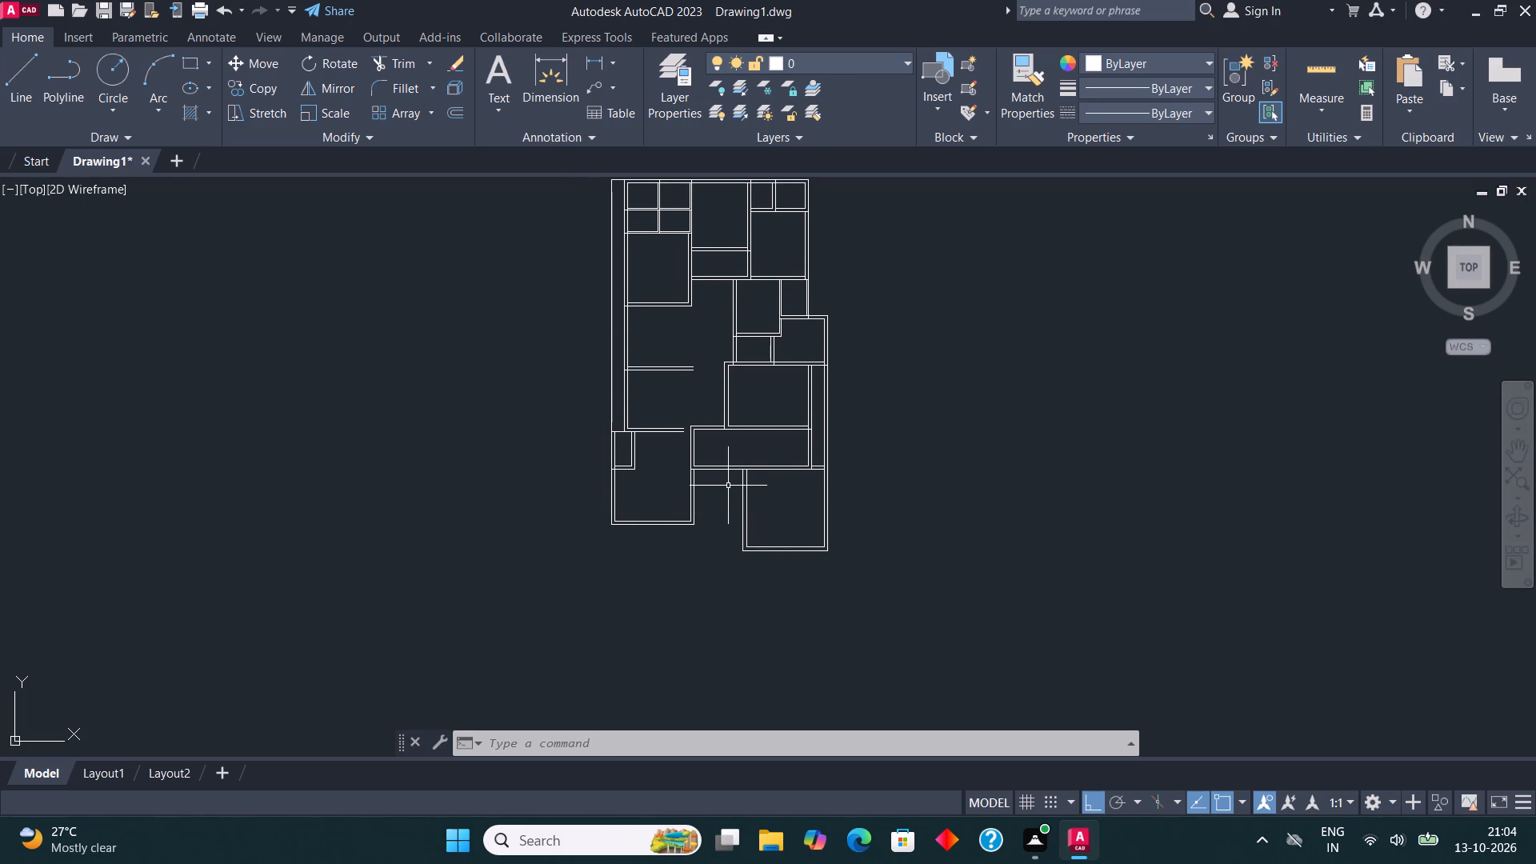
middle_drag(818, 536, 870, 533)
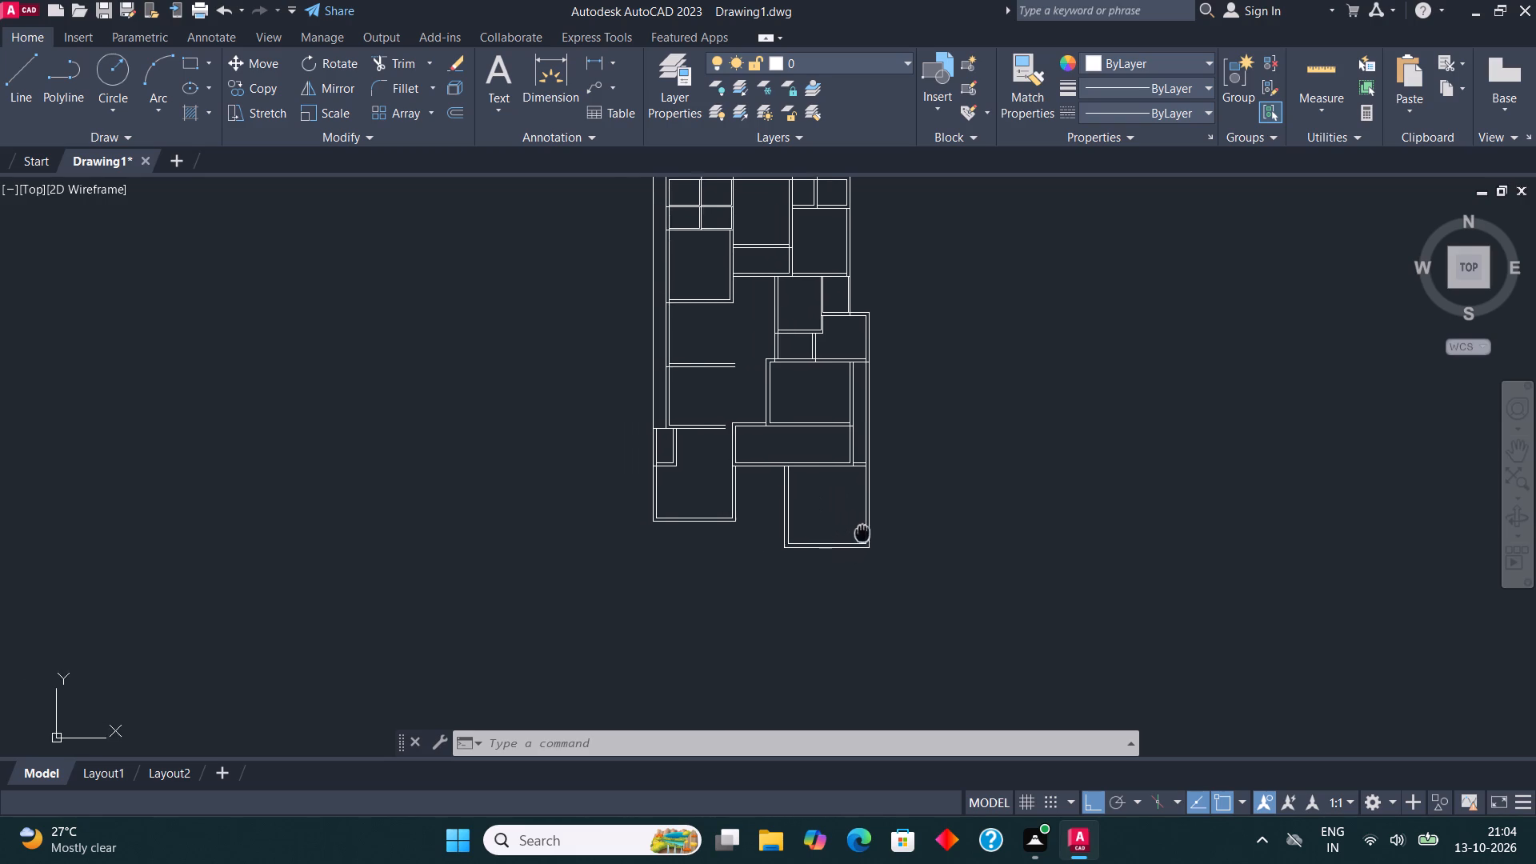
middle_drag(870, 533, 871, 533)
scroll(782, 514, up, 1)
click(26, 88)
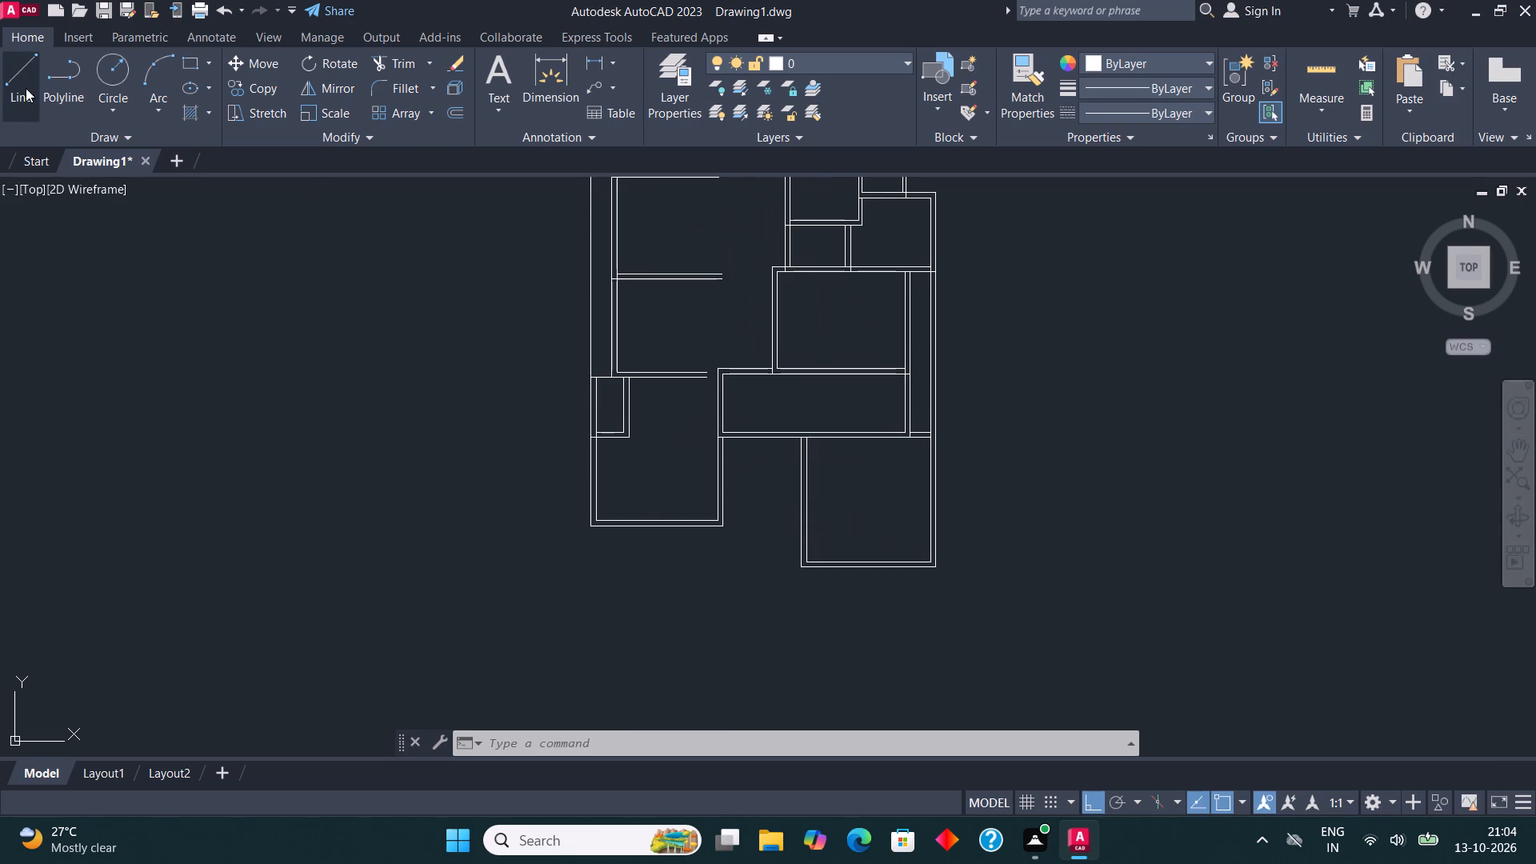
scroll(594, 537, up, 2)
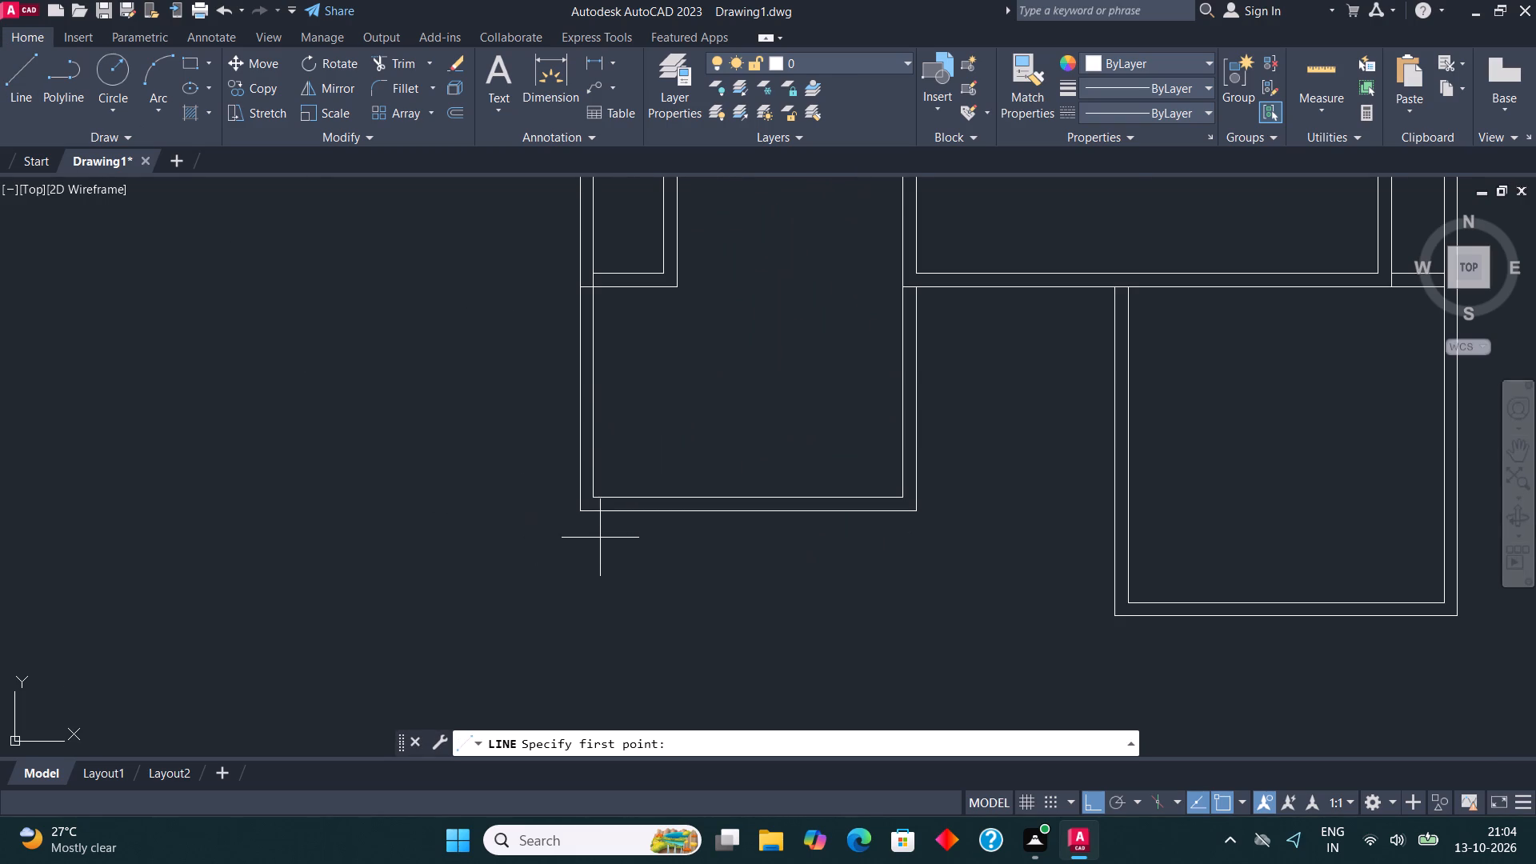
scroll(626, 540, down, 1)
middle_drag(632, 540, 561, 549)
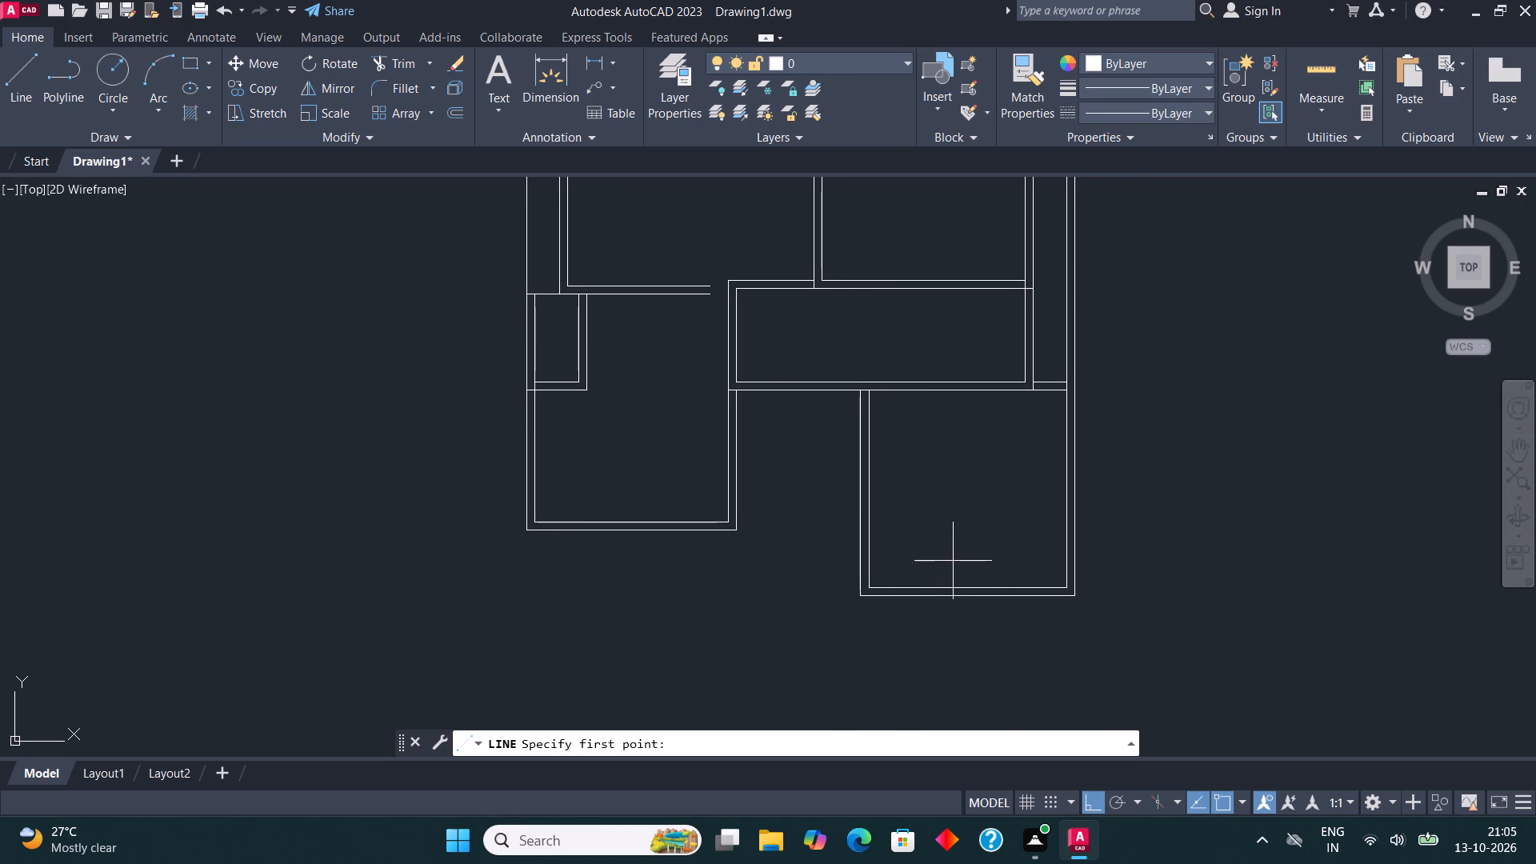
click(857, 601)
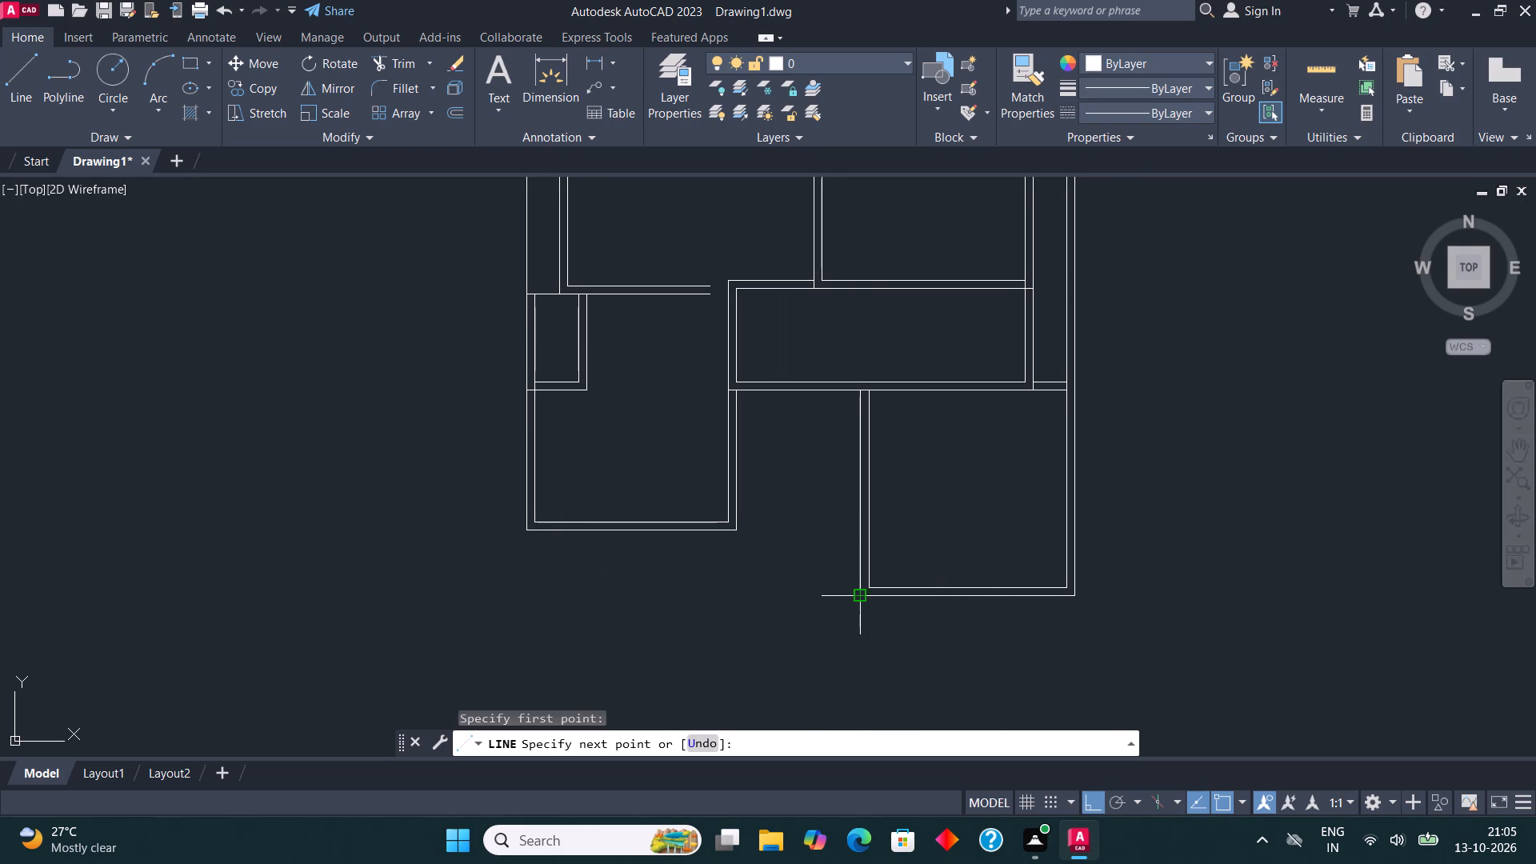
click(526, 558)
click(523, 518)
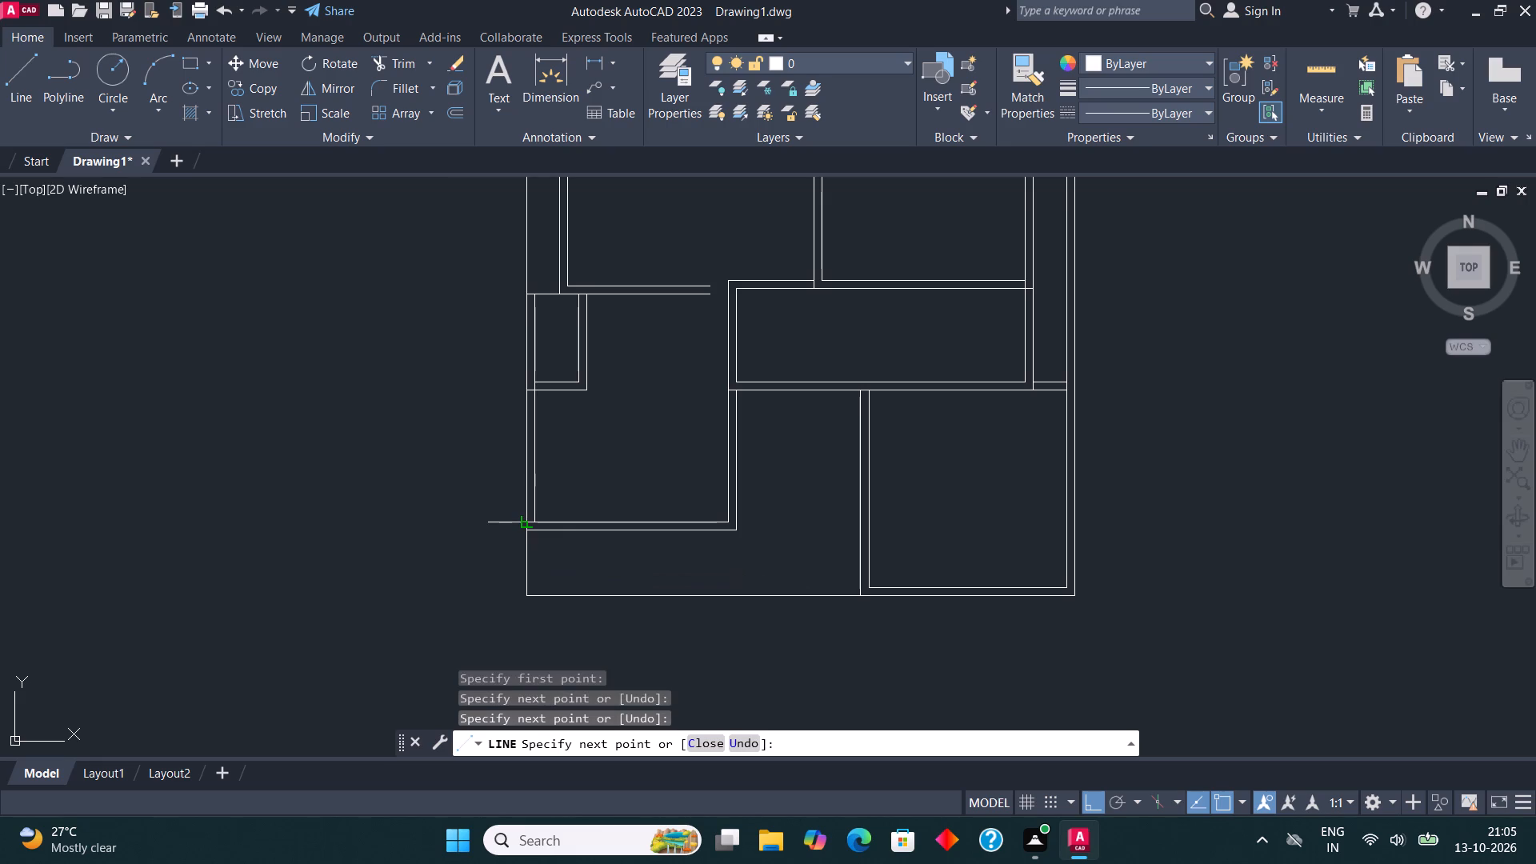
Draw a line down from the left room's lower-left inner corner and fillet it with the lower-right room's inner bottom line.
click(13, 64)
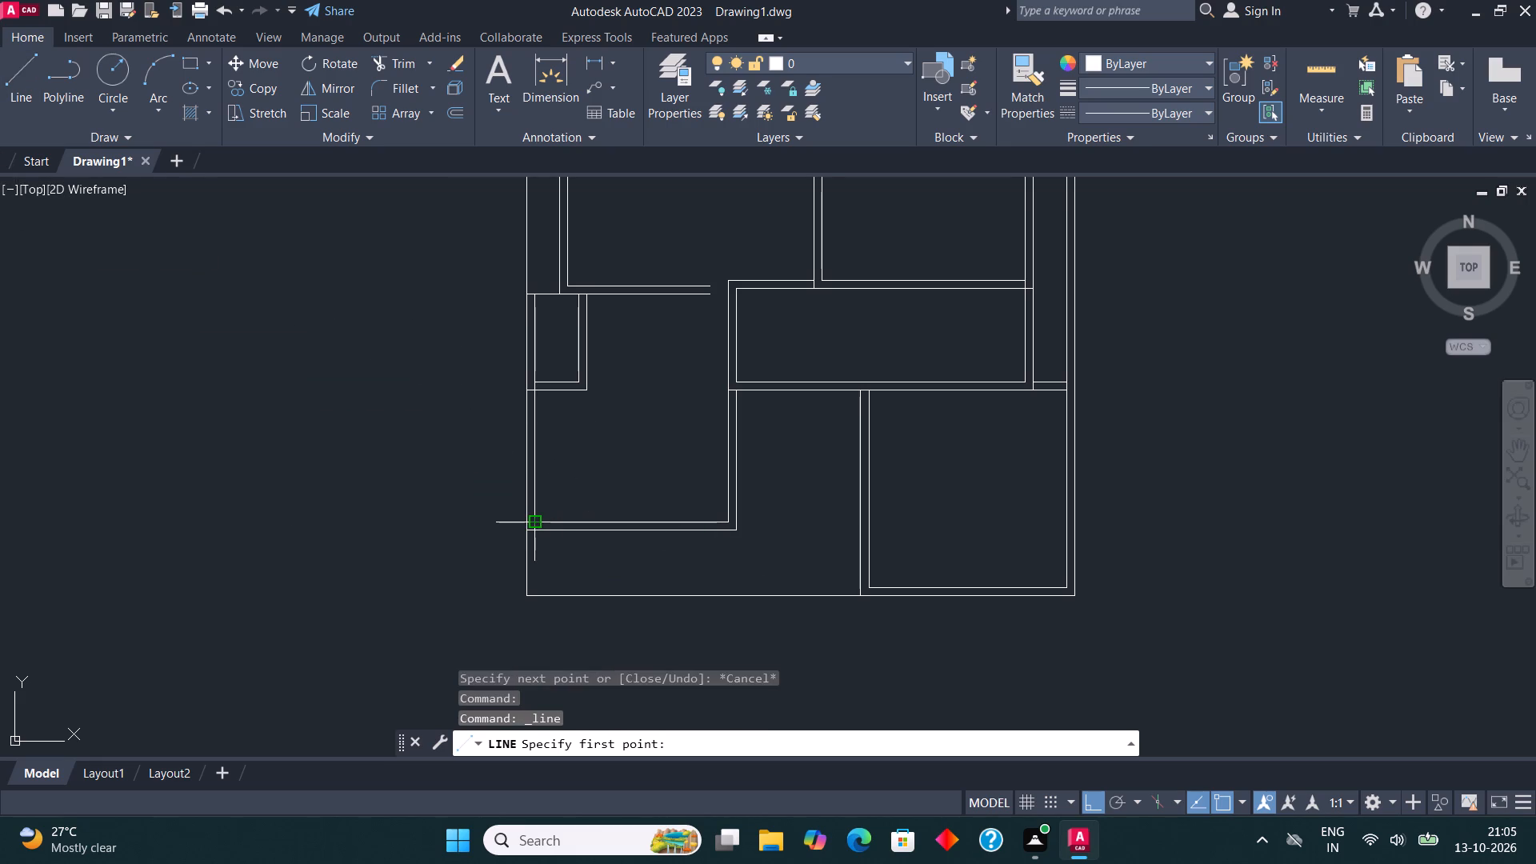
click(530, 523)
click(542, 581)
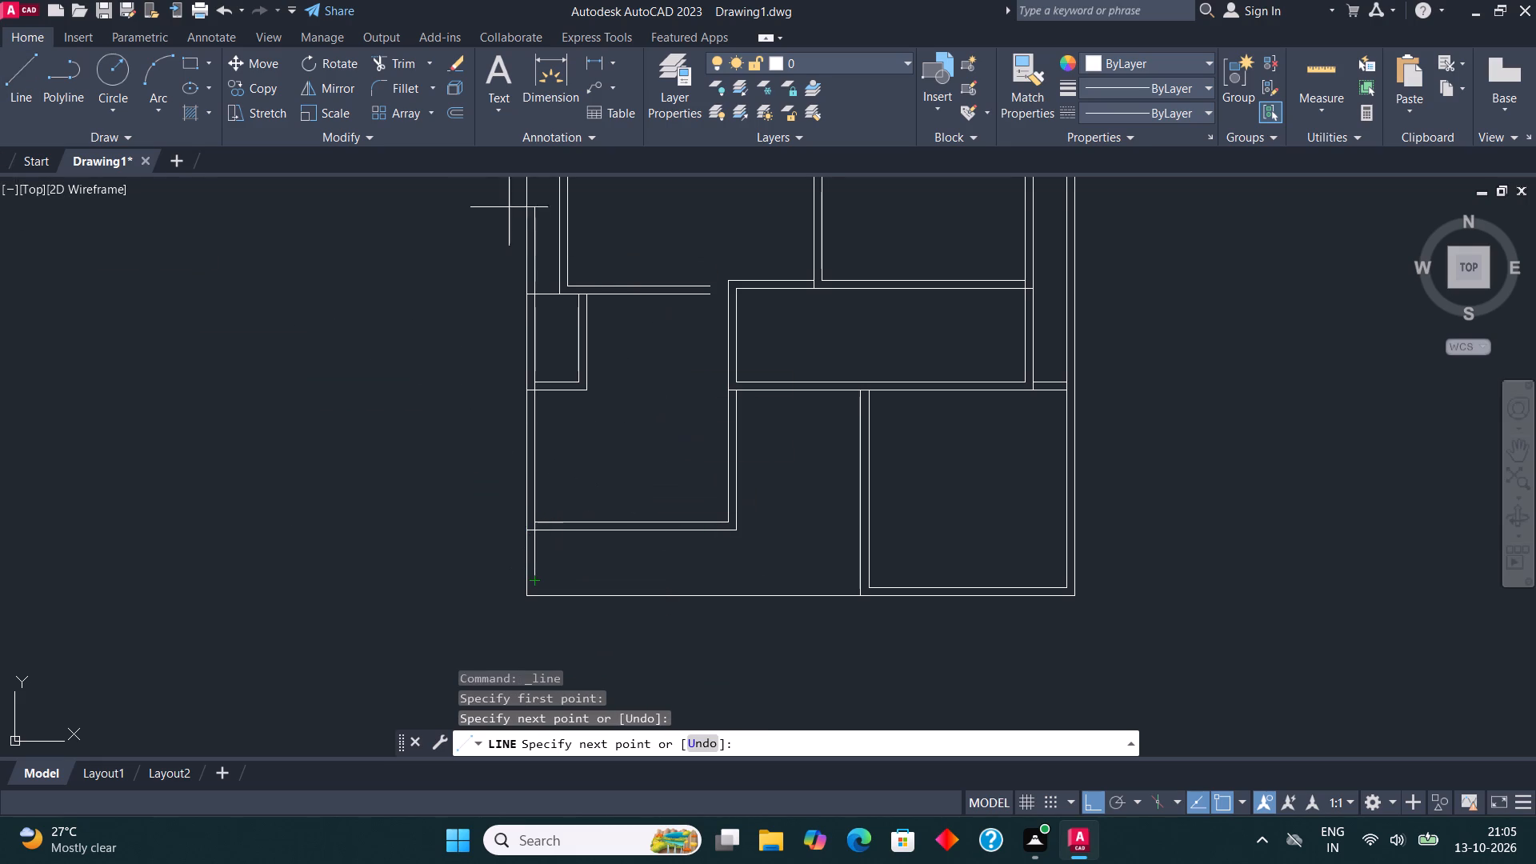
click(415, 90)
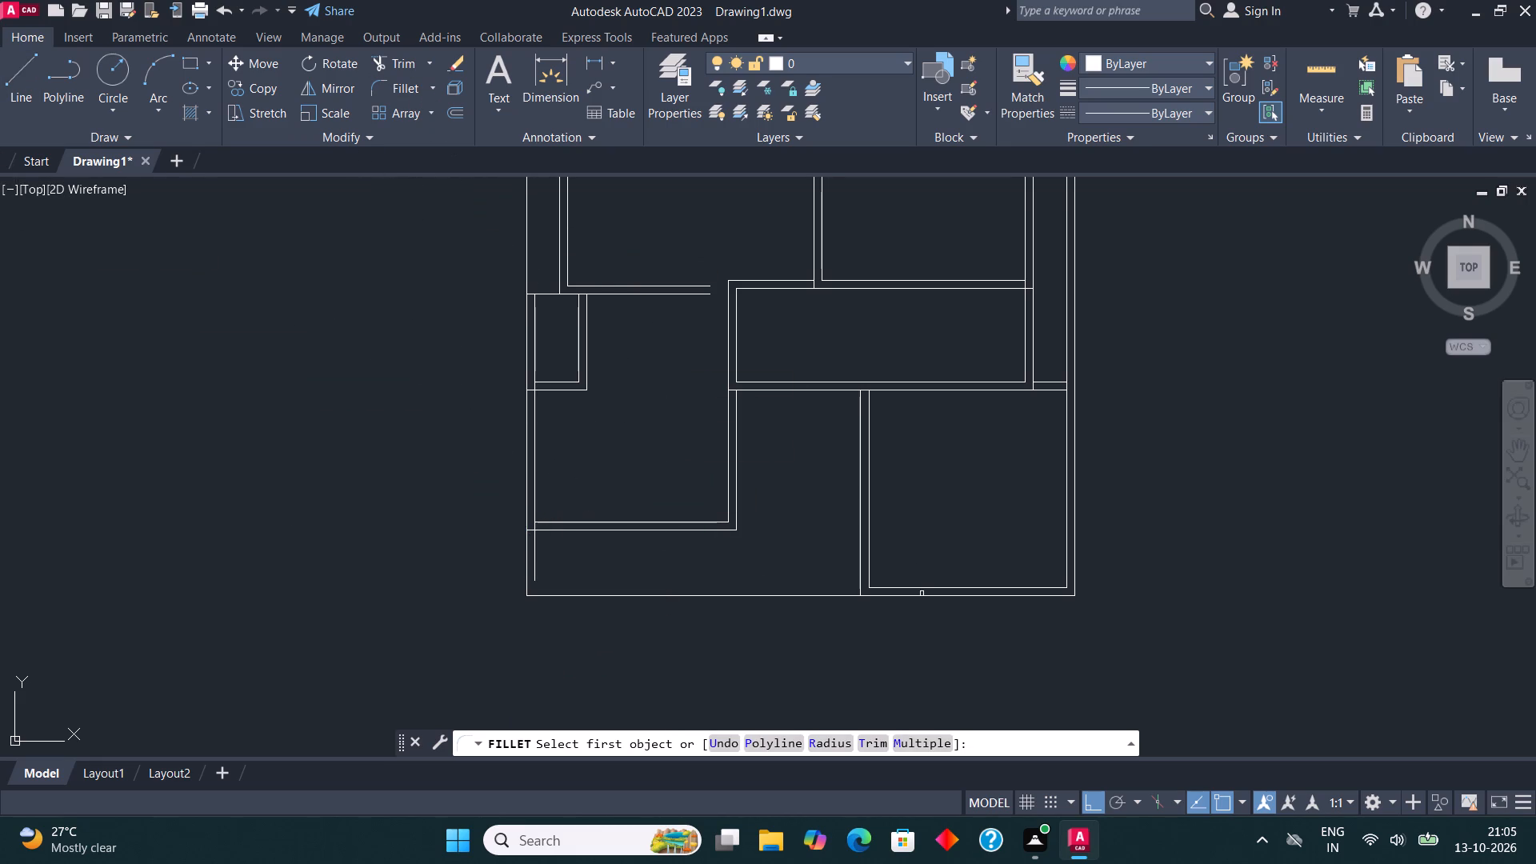
click(919, 591)
click(911, 588)
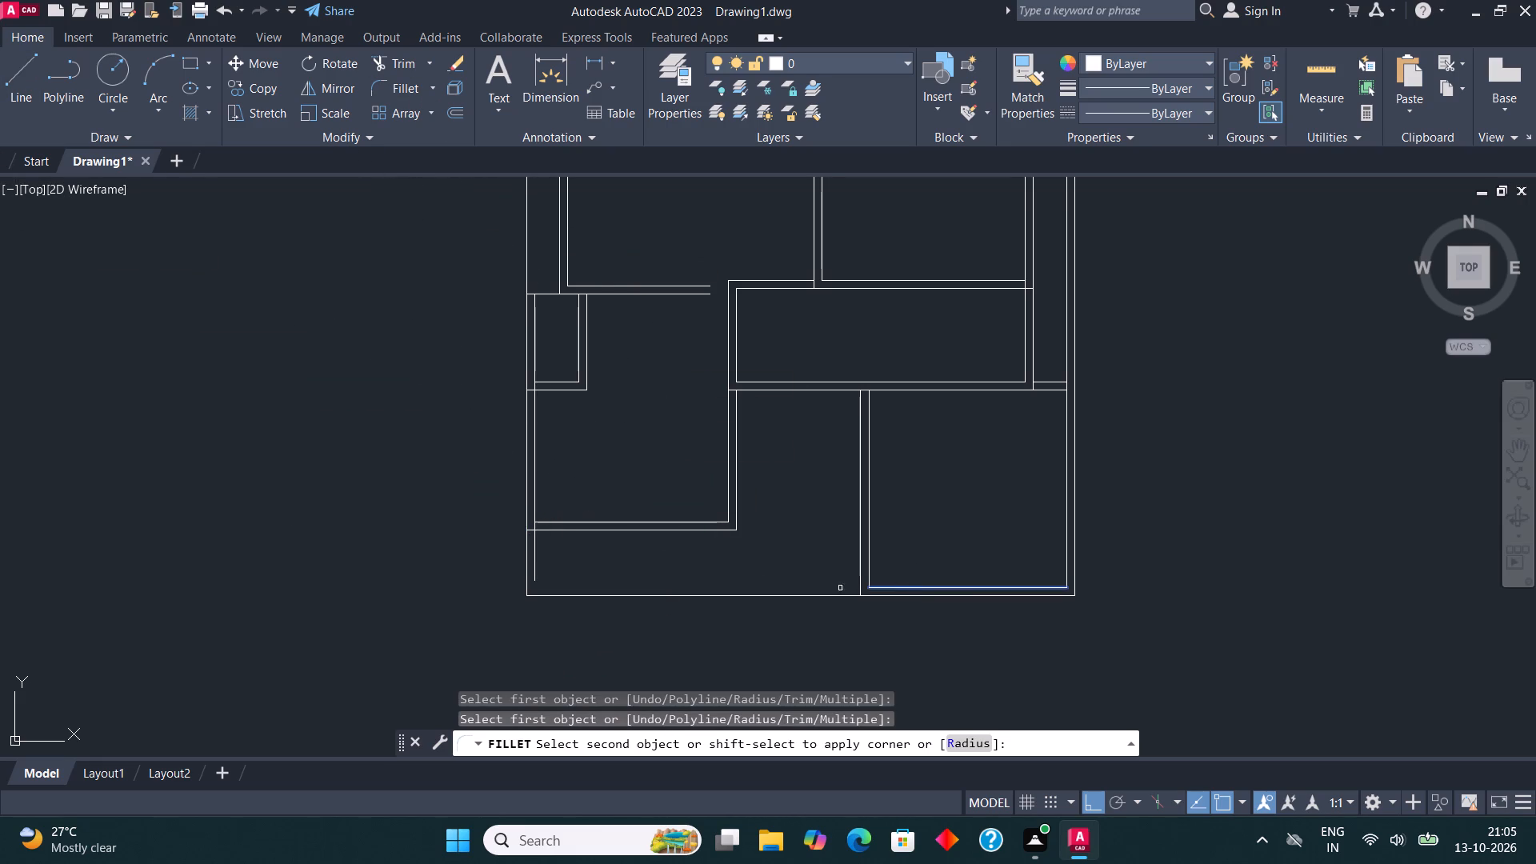
click(537, 546)
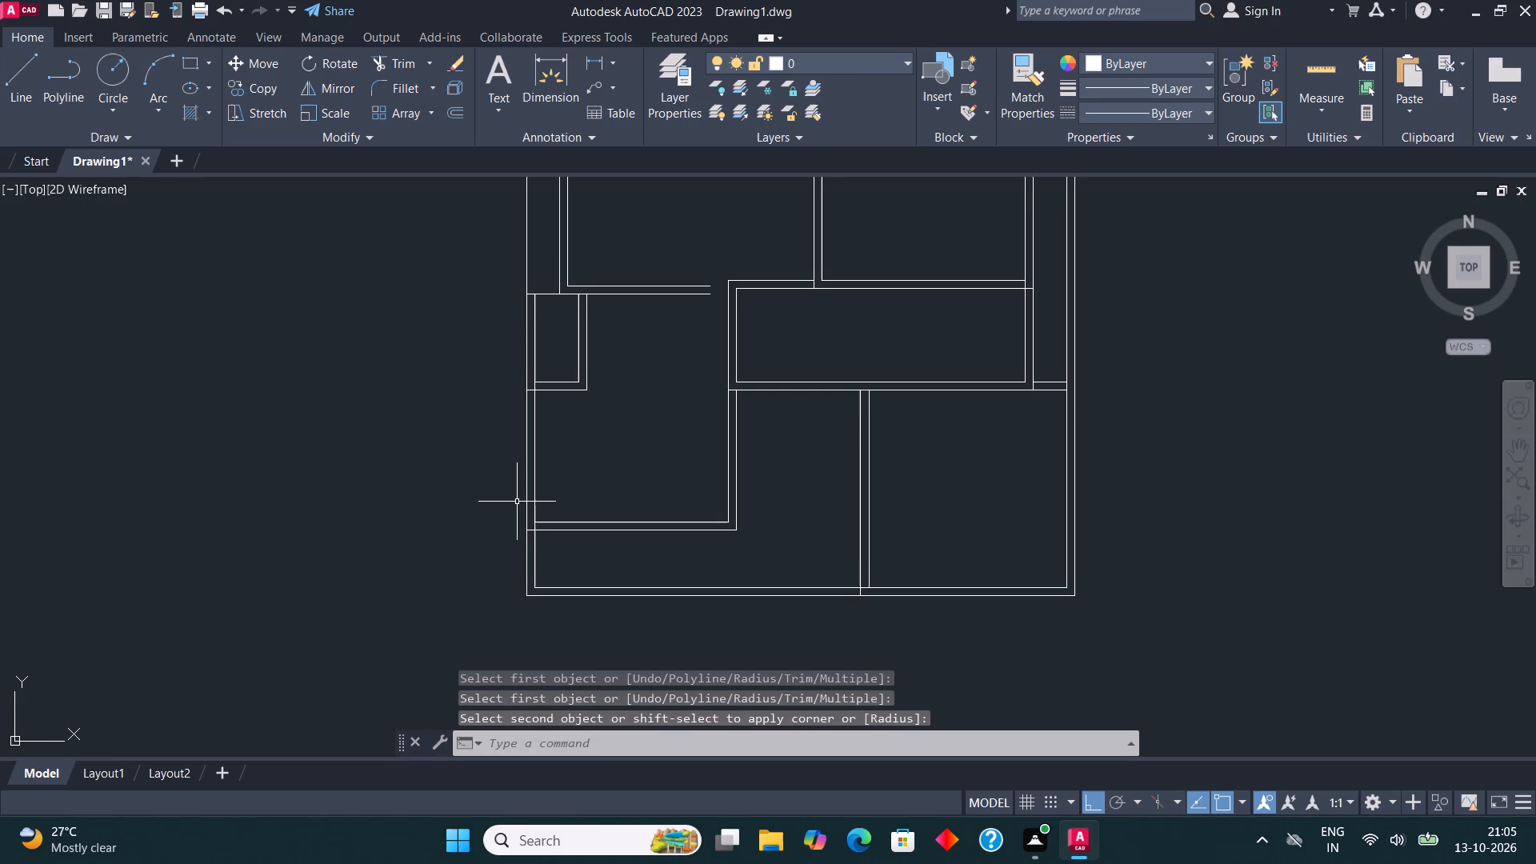
Review the whole floor plan, from the newly enclosed bottom area up to the upper rooms.
middle_drag(906, 562, 828, 345)
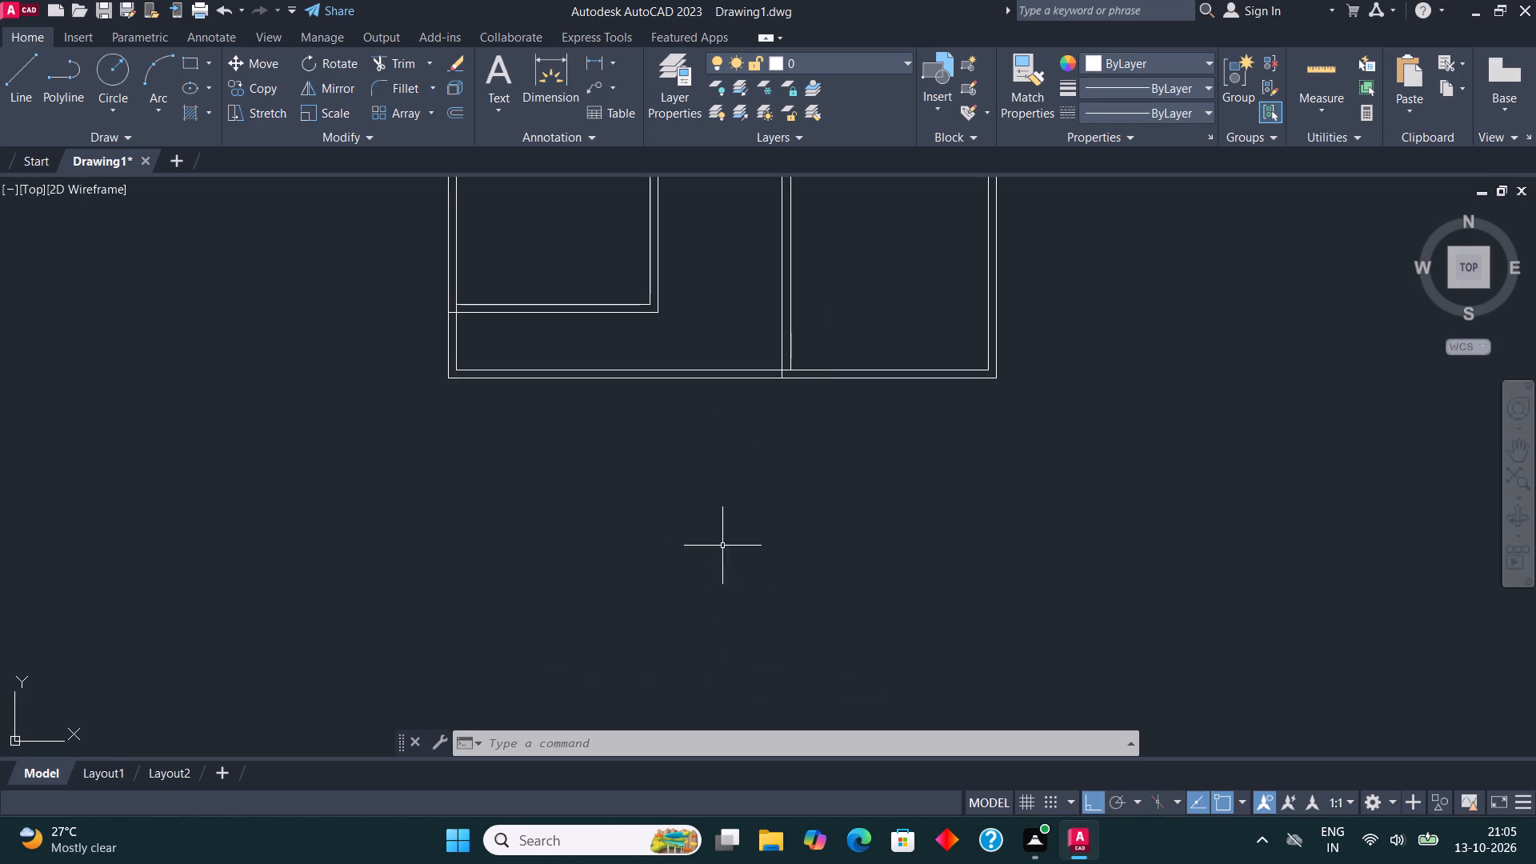
middle_drag(693, 356, 674, 551)
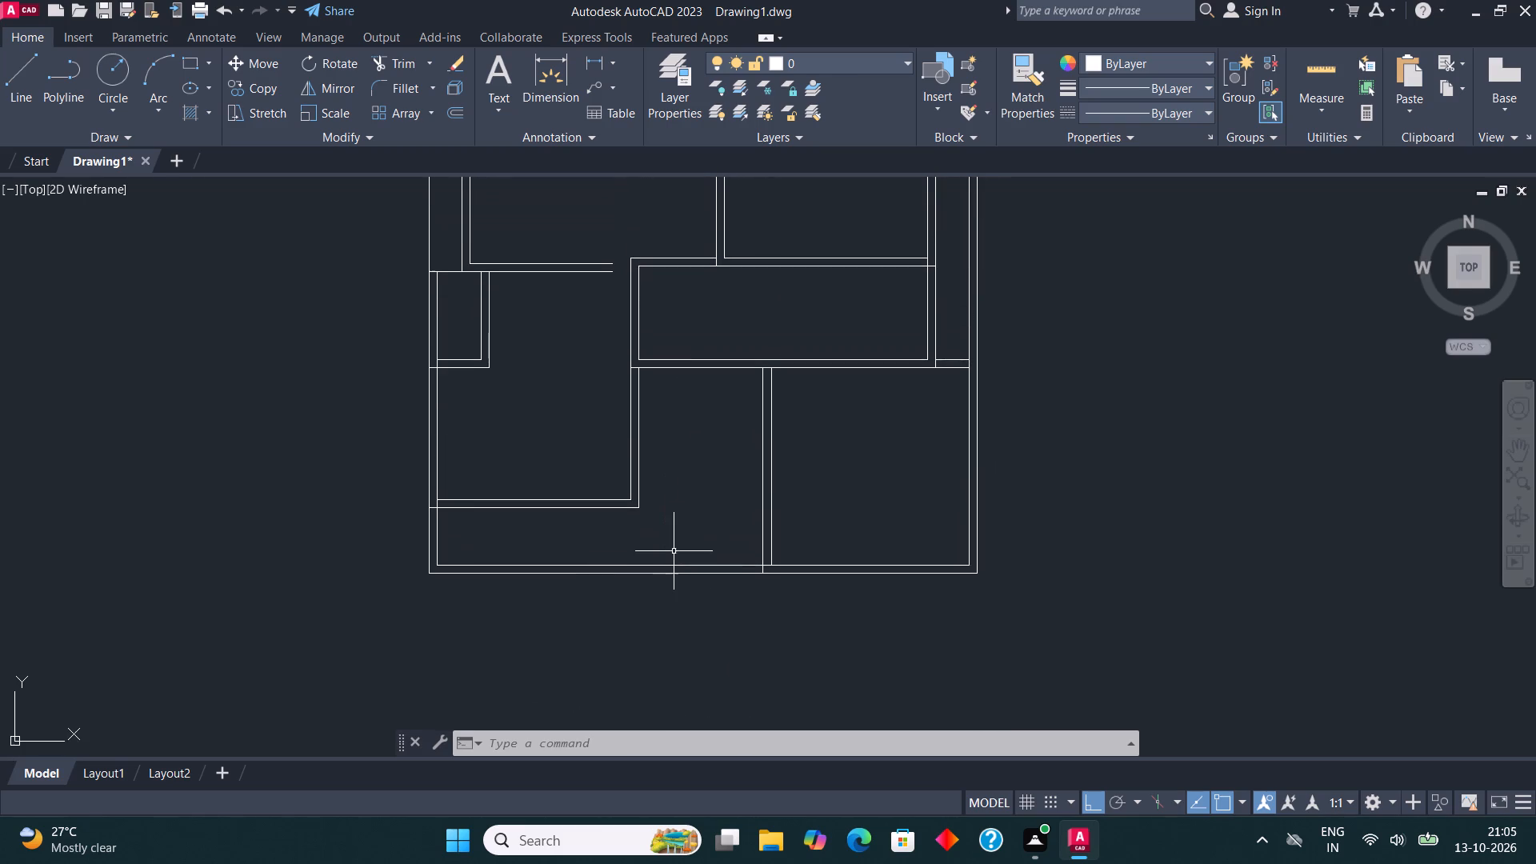
scroll(619, 564, down, 2)
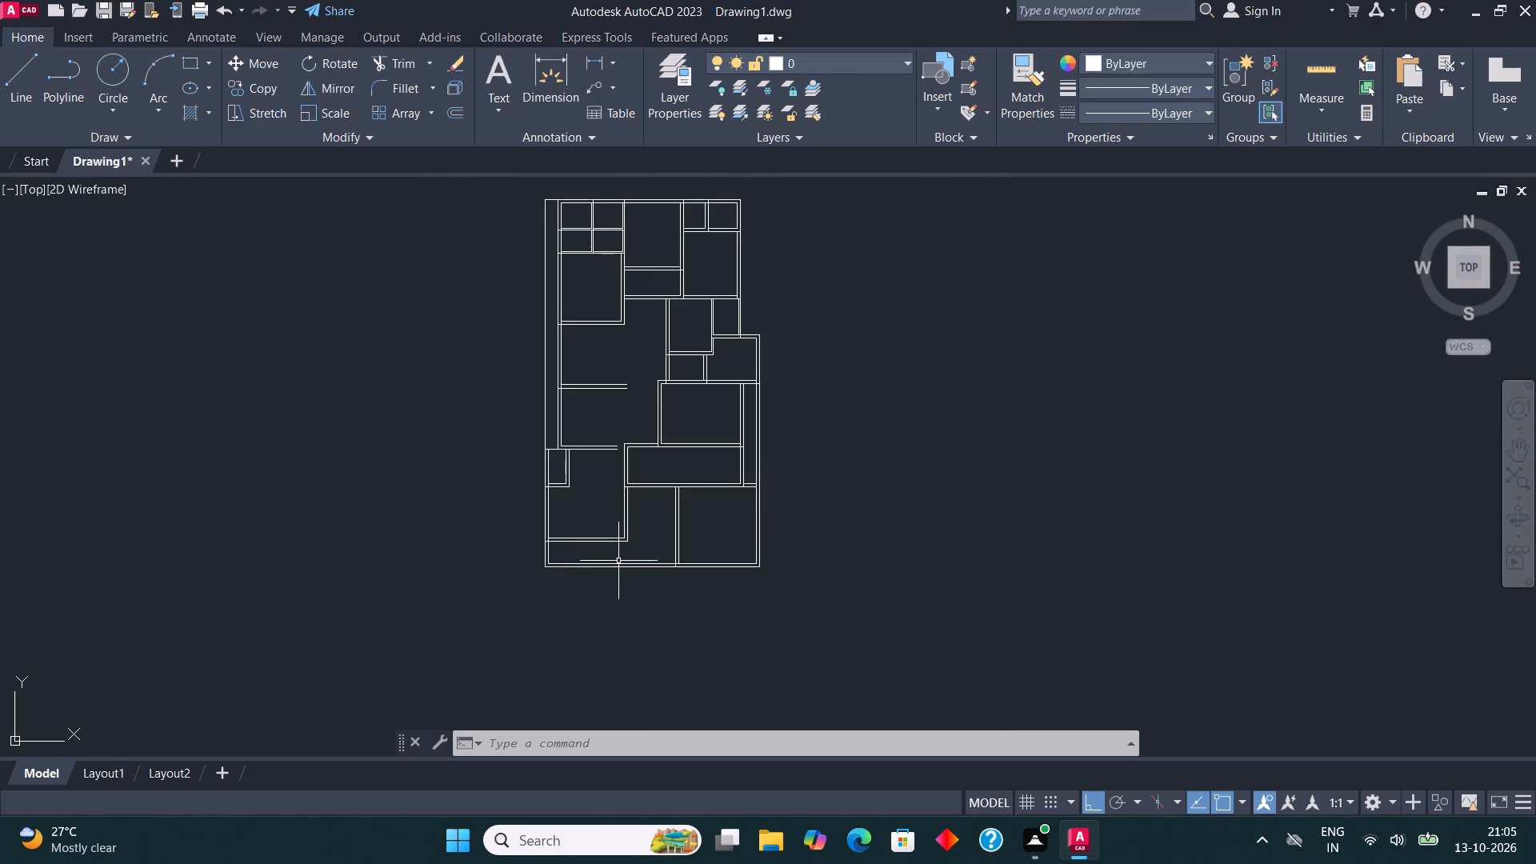
middle_drag(779, 458, 752, 463)
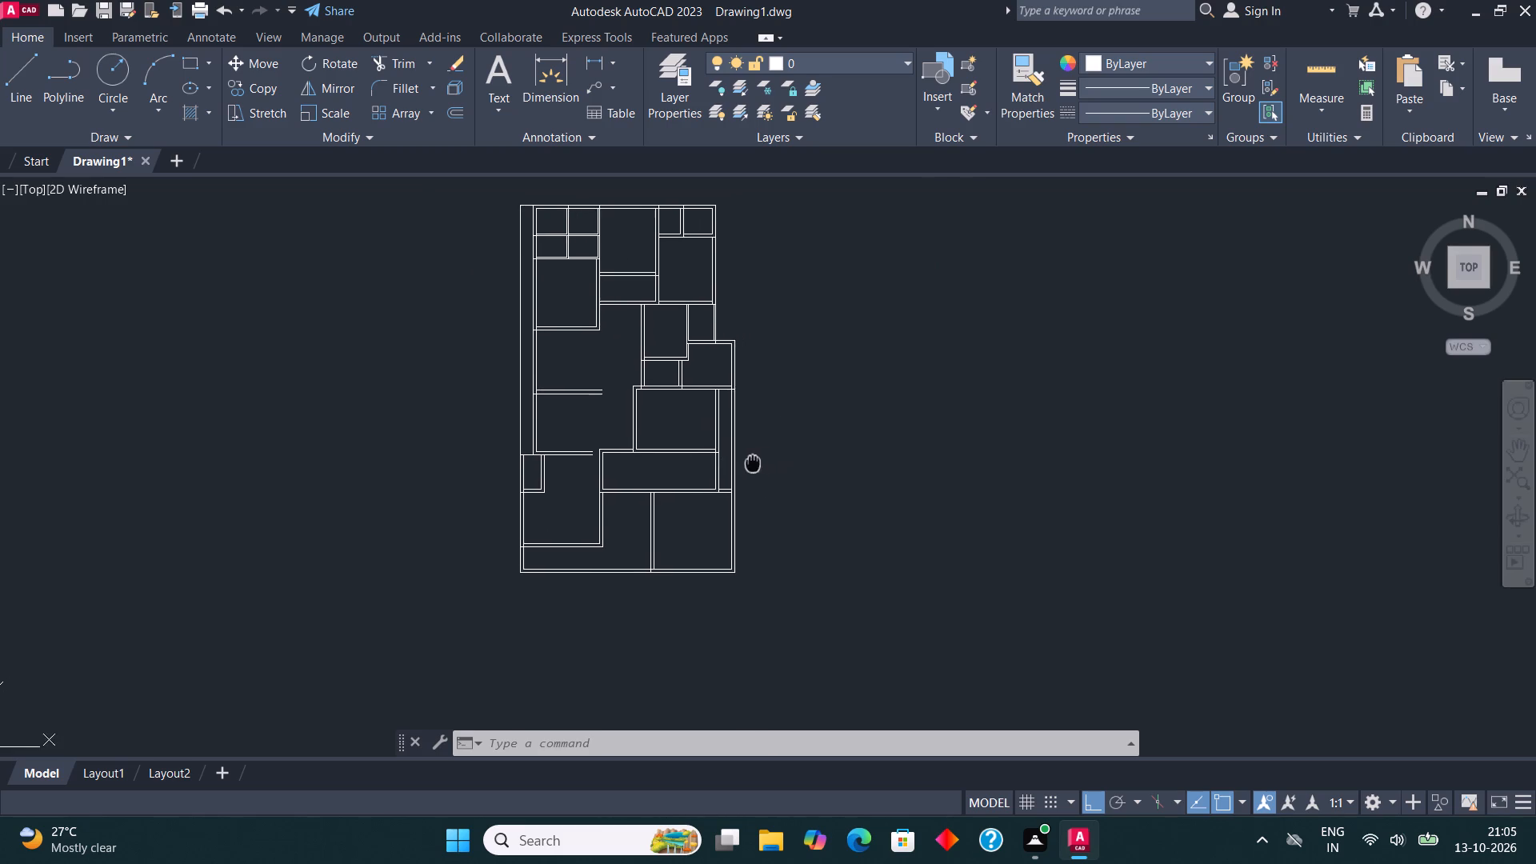
middle_drag(752, 463, 814, 506)
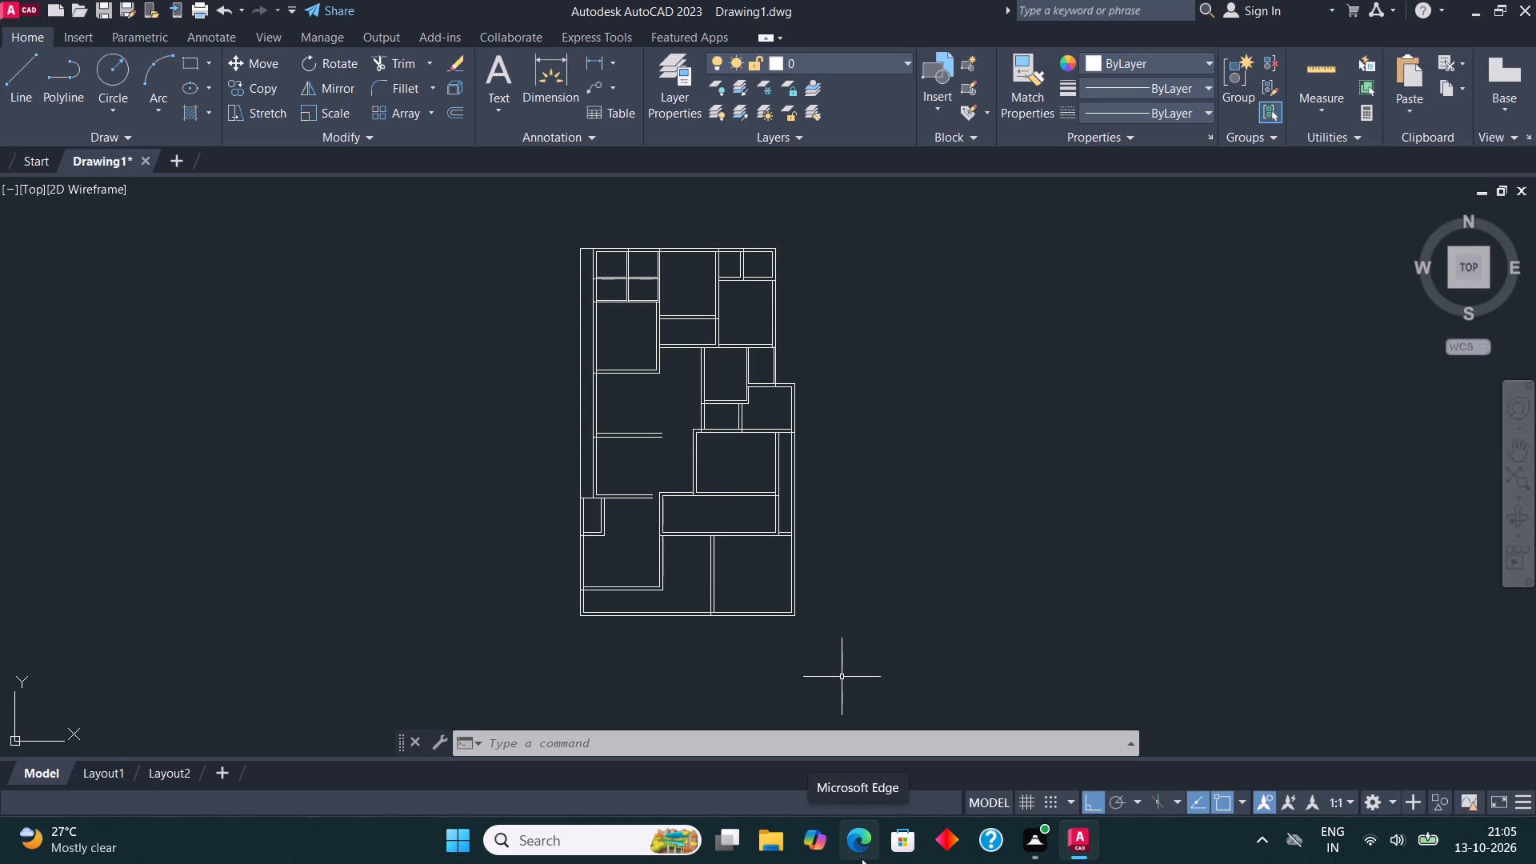
middle_drag(750, 294, 726, 379)
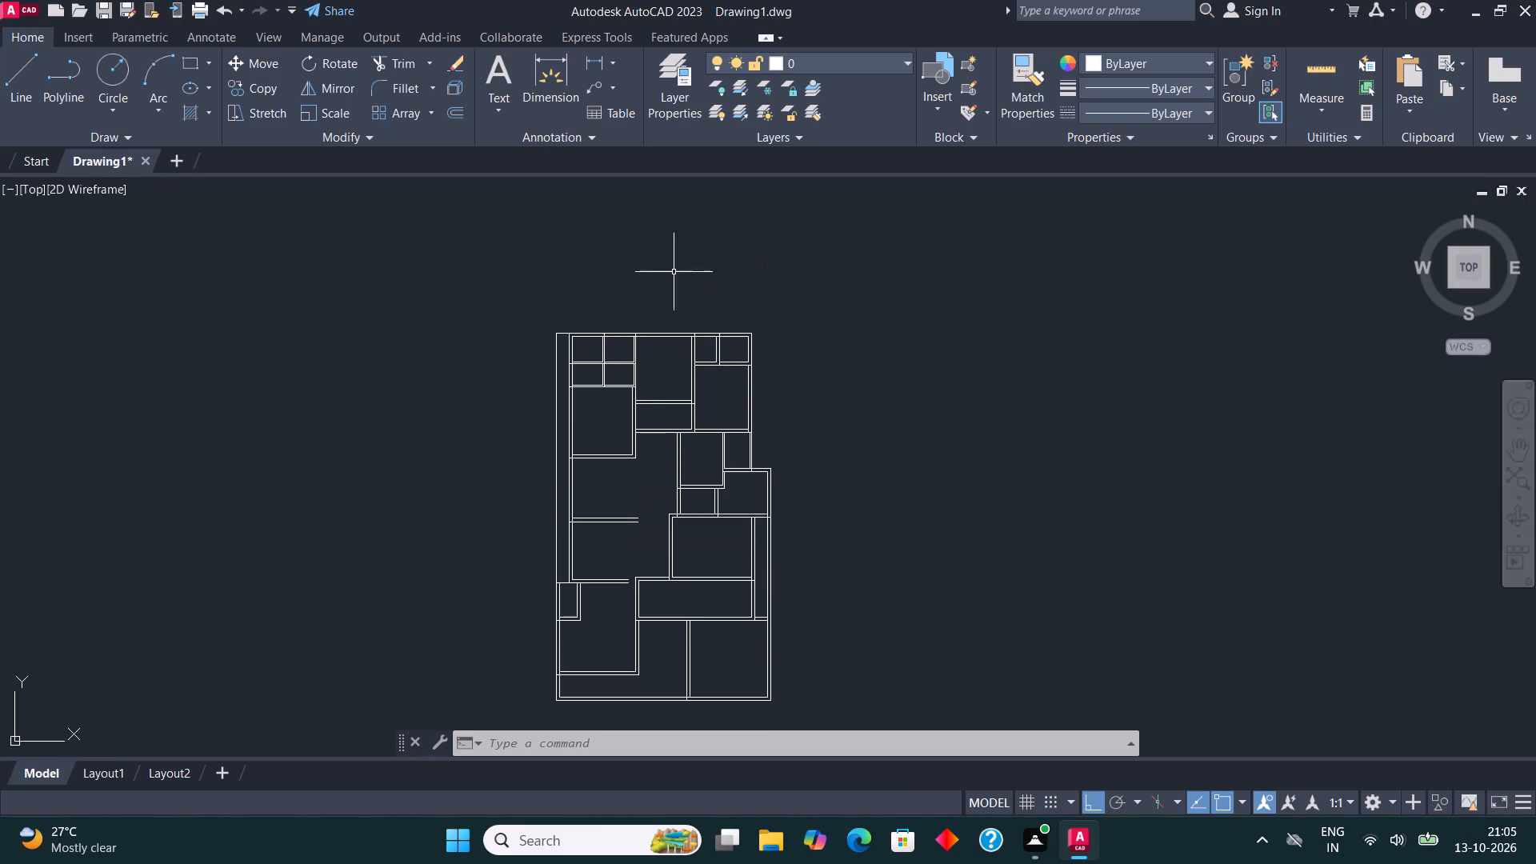
scroll(607, 373, up, 3)
scroll(605, 387, down, 1)
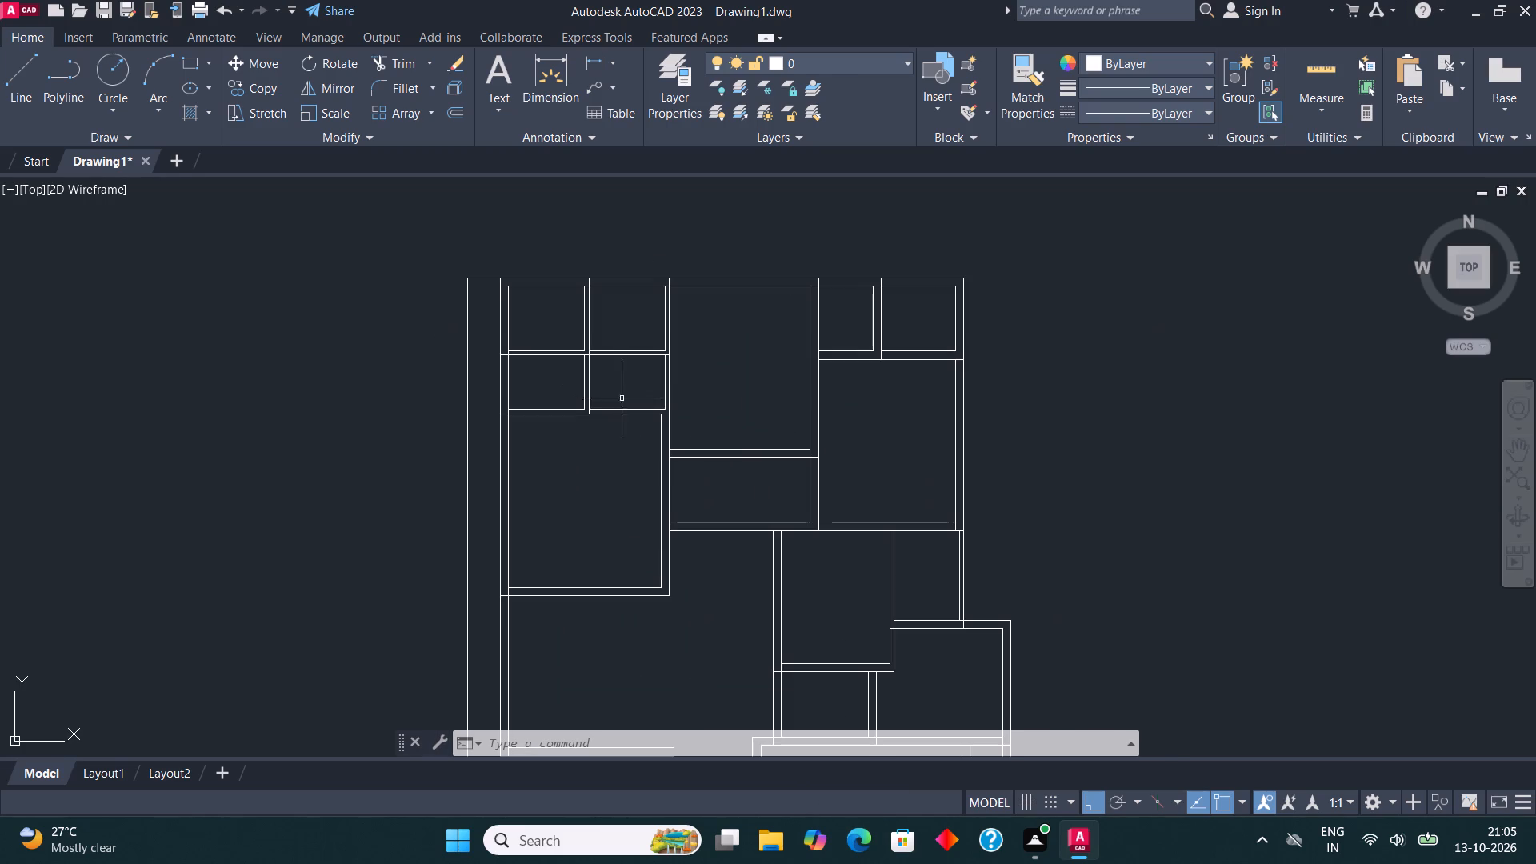
middle_drag(701, 450, 676, 334)
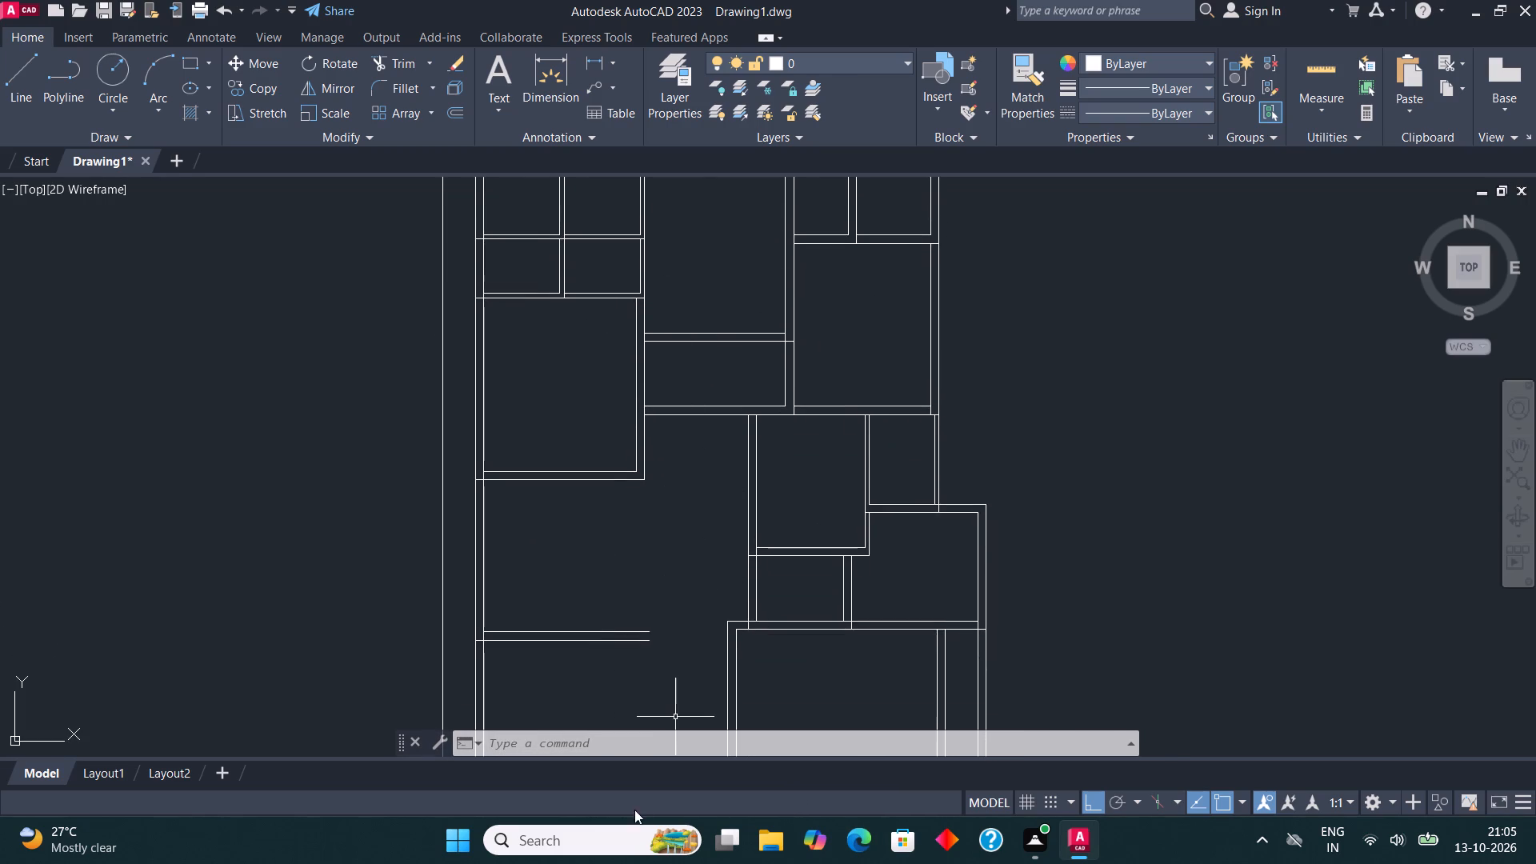
Examine the floor plan from the enclosed bottom area up to the upper rooms, checking the lower-left room layout.
middle_drag(628, 702, 598, 450)
scroll(596, 453, down, 1)
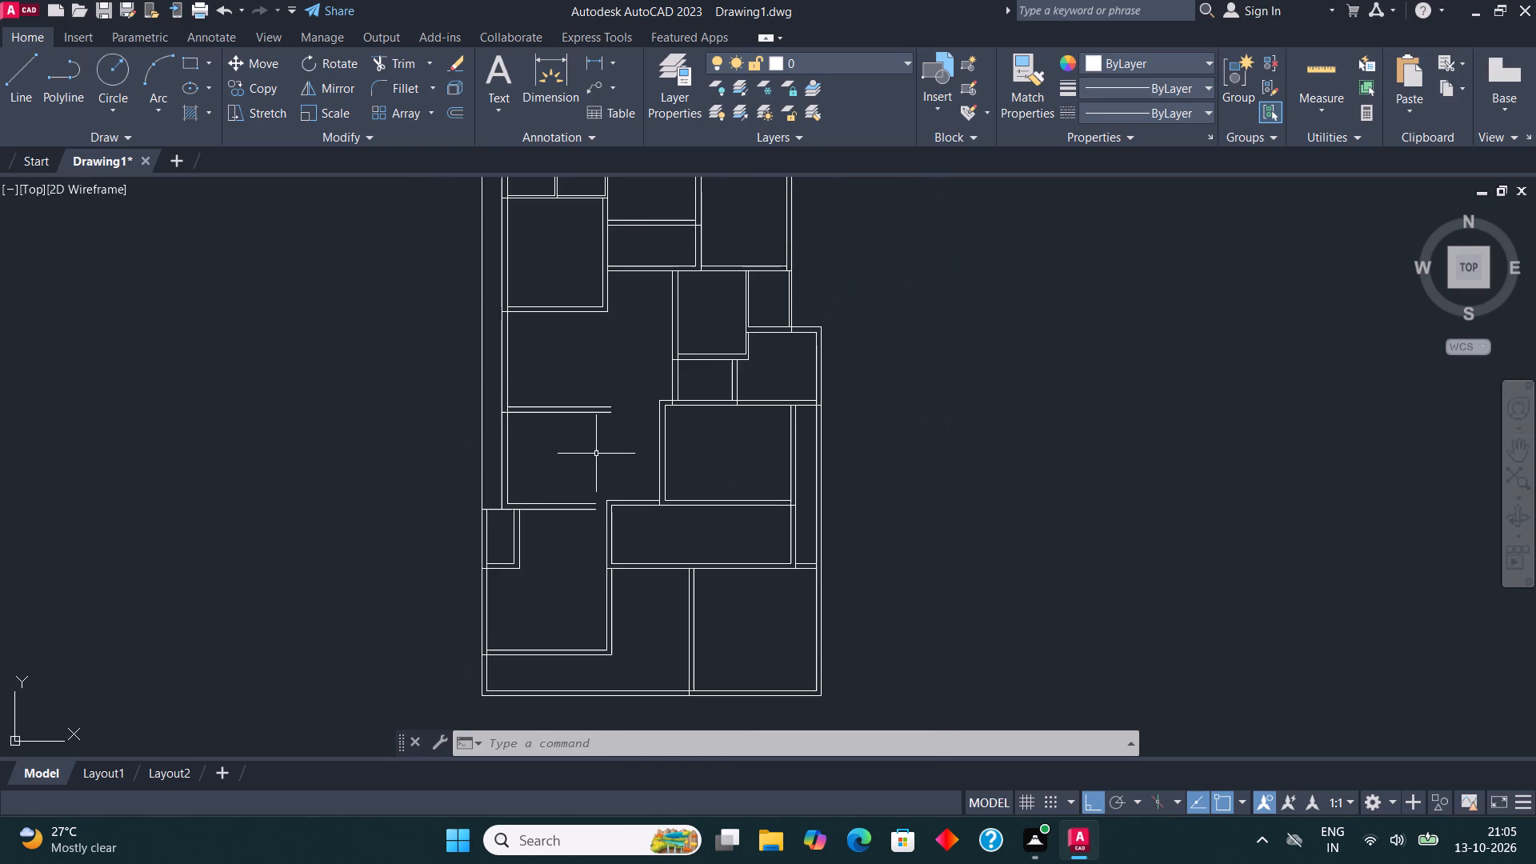
middle_drag(652, 548, 642, 507)
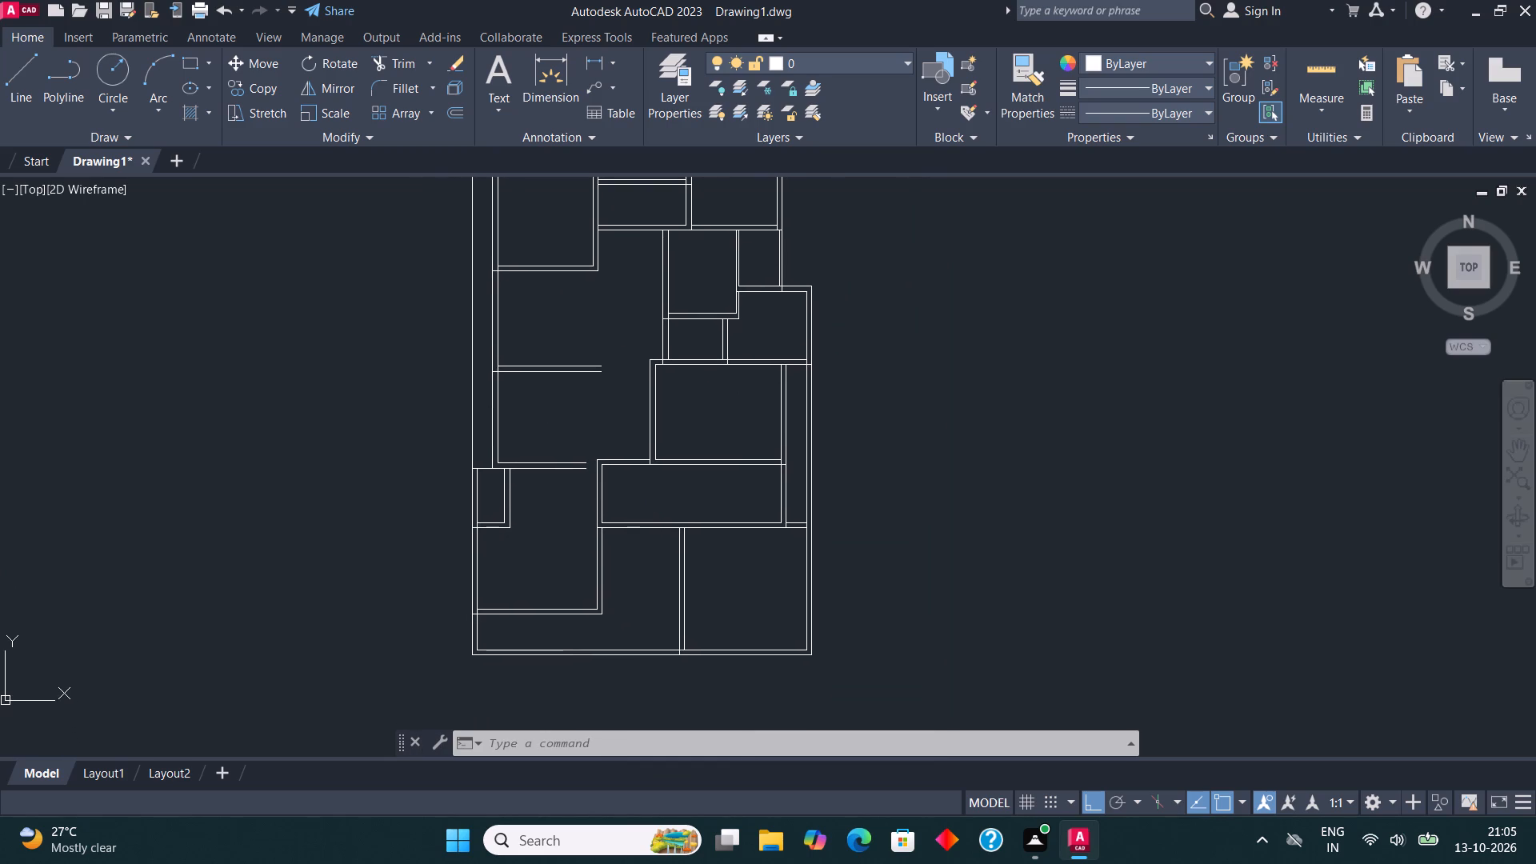
scroll(547, 626, up, 1)
middle_drag(536, 622, 526, 614)
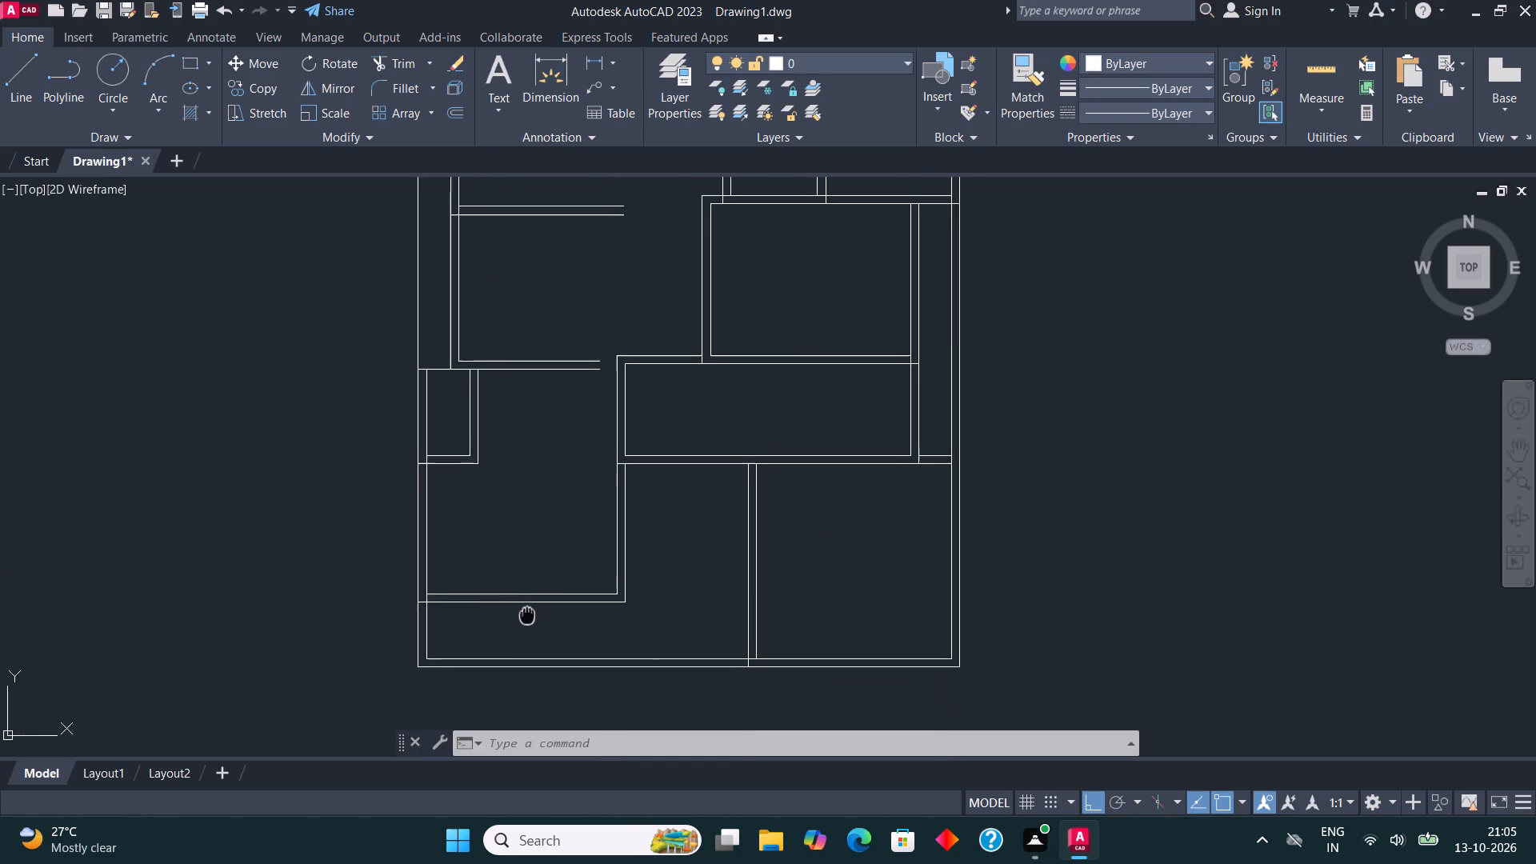
middle_drag(526, 614, 508, 625)
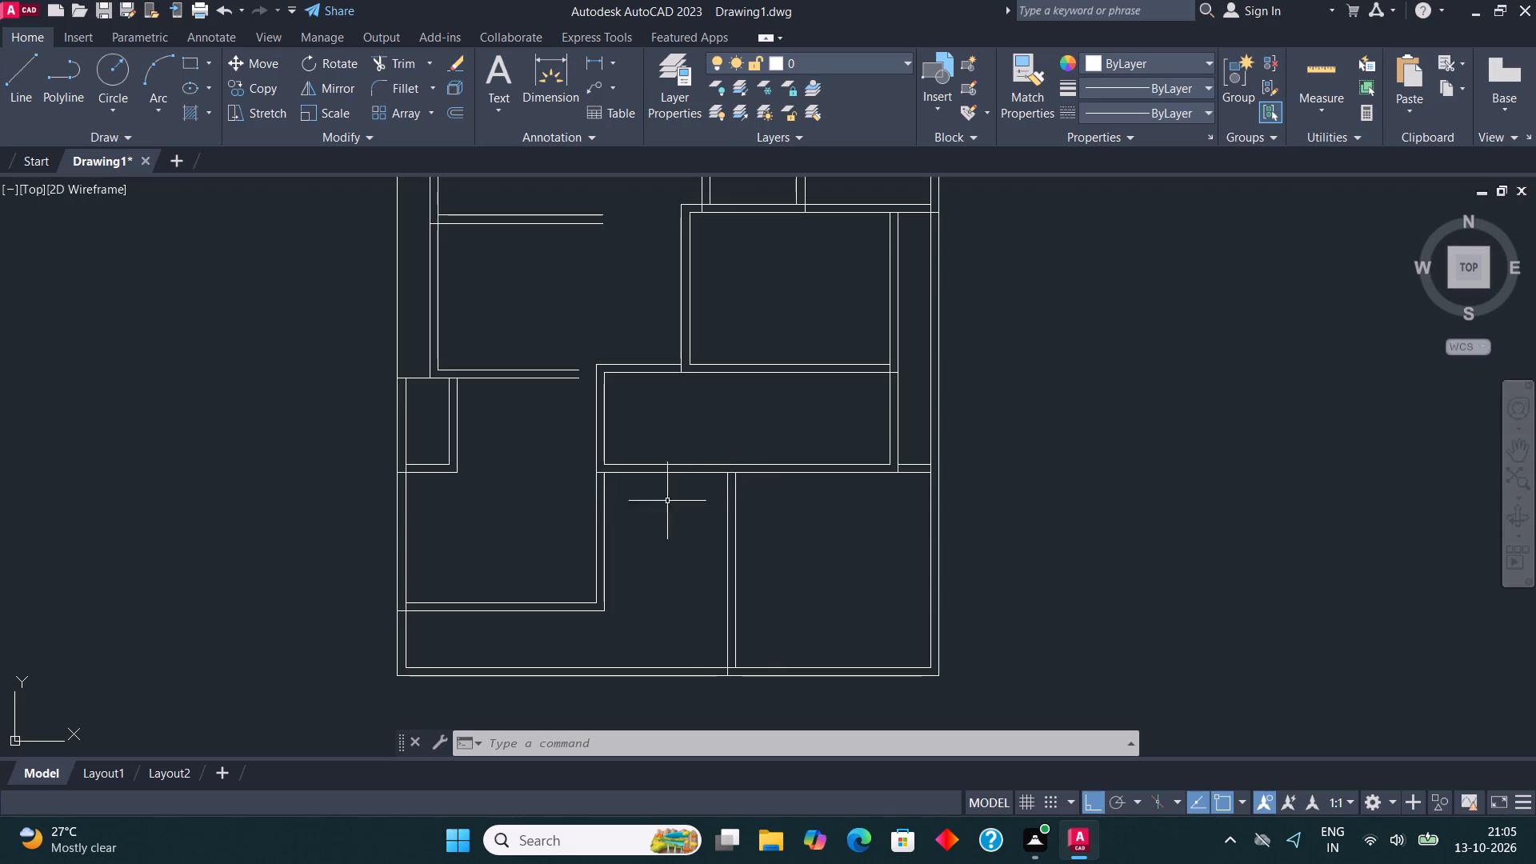
scroll(622, 574, down, 1)
middle_drag(601, 408, 625, 551)
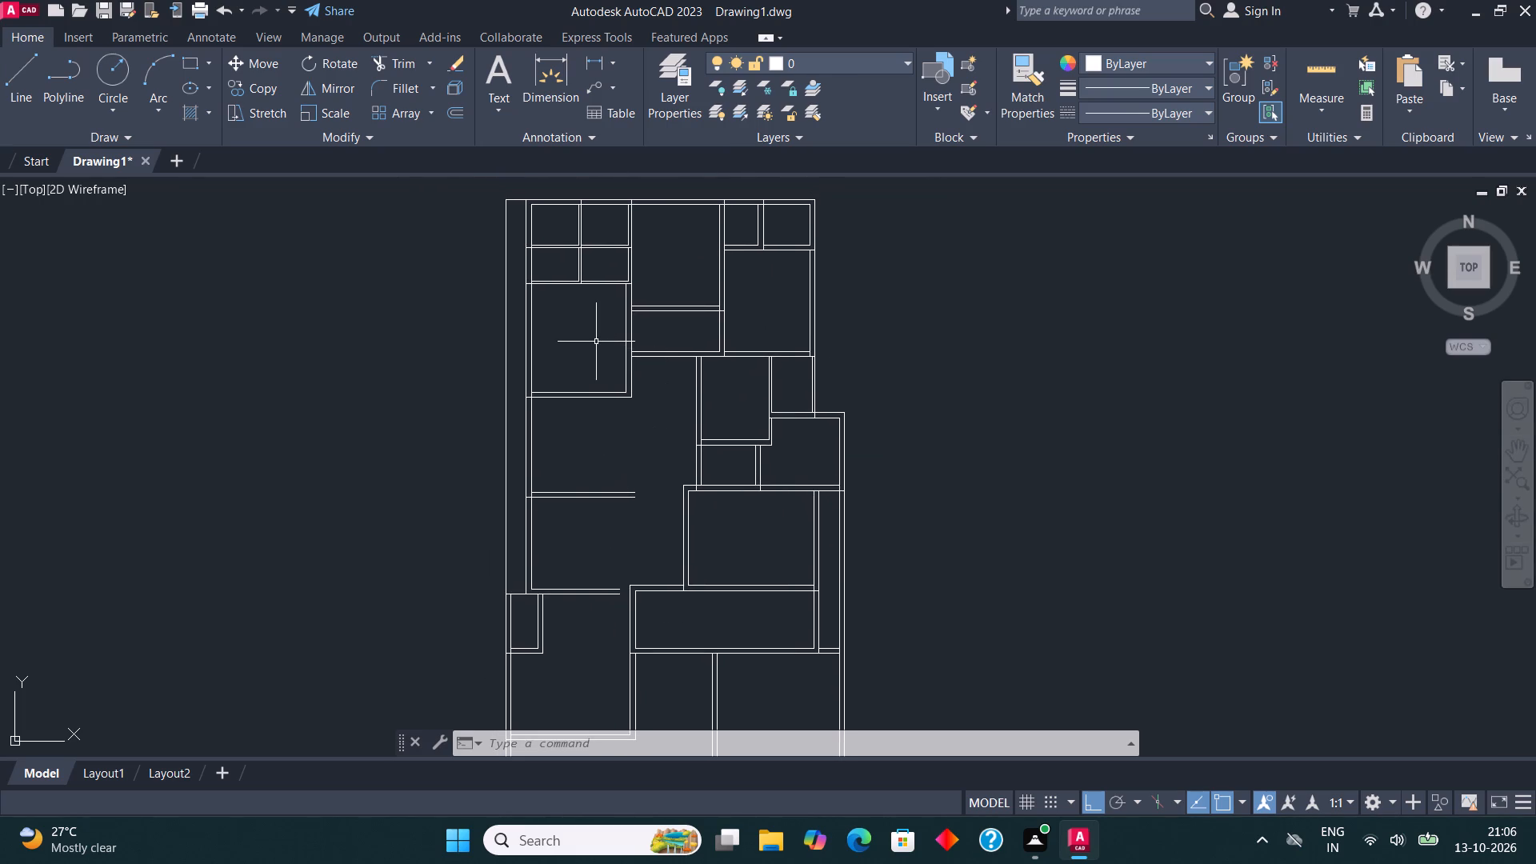
middle_drag(601, 454, 623, 318)
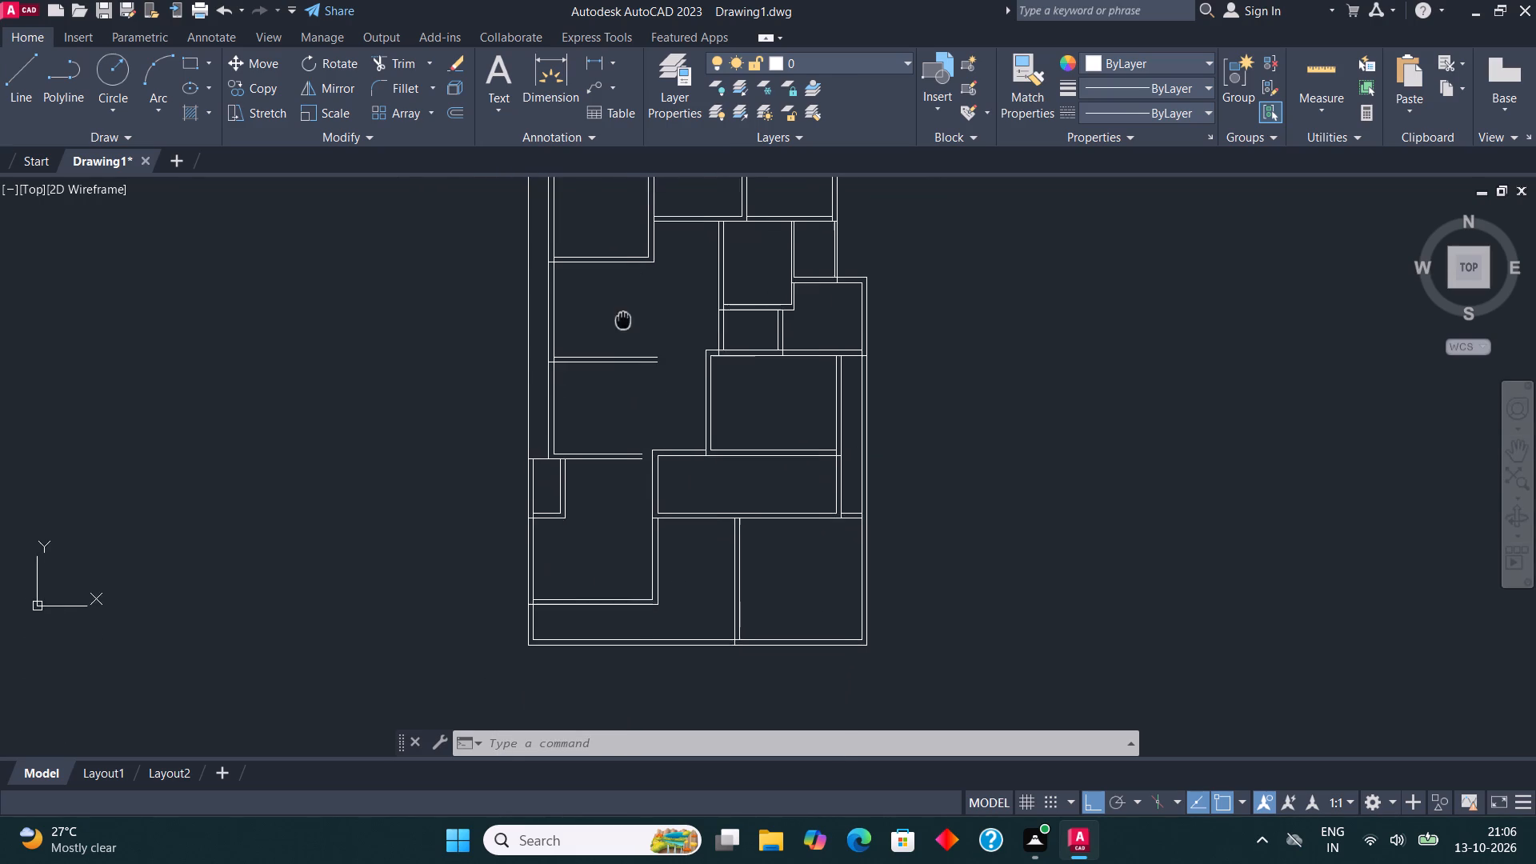
middle_drag(623, 318, 625, 314)
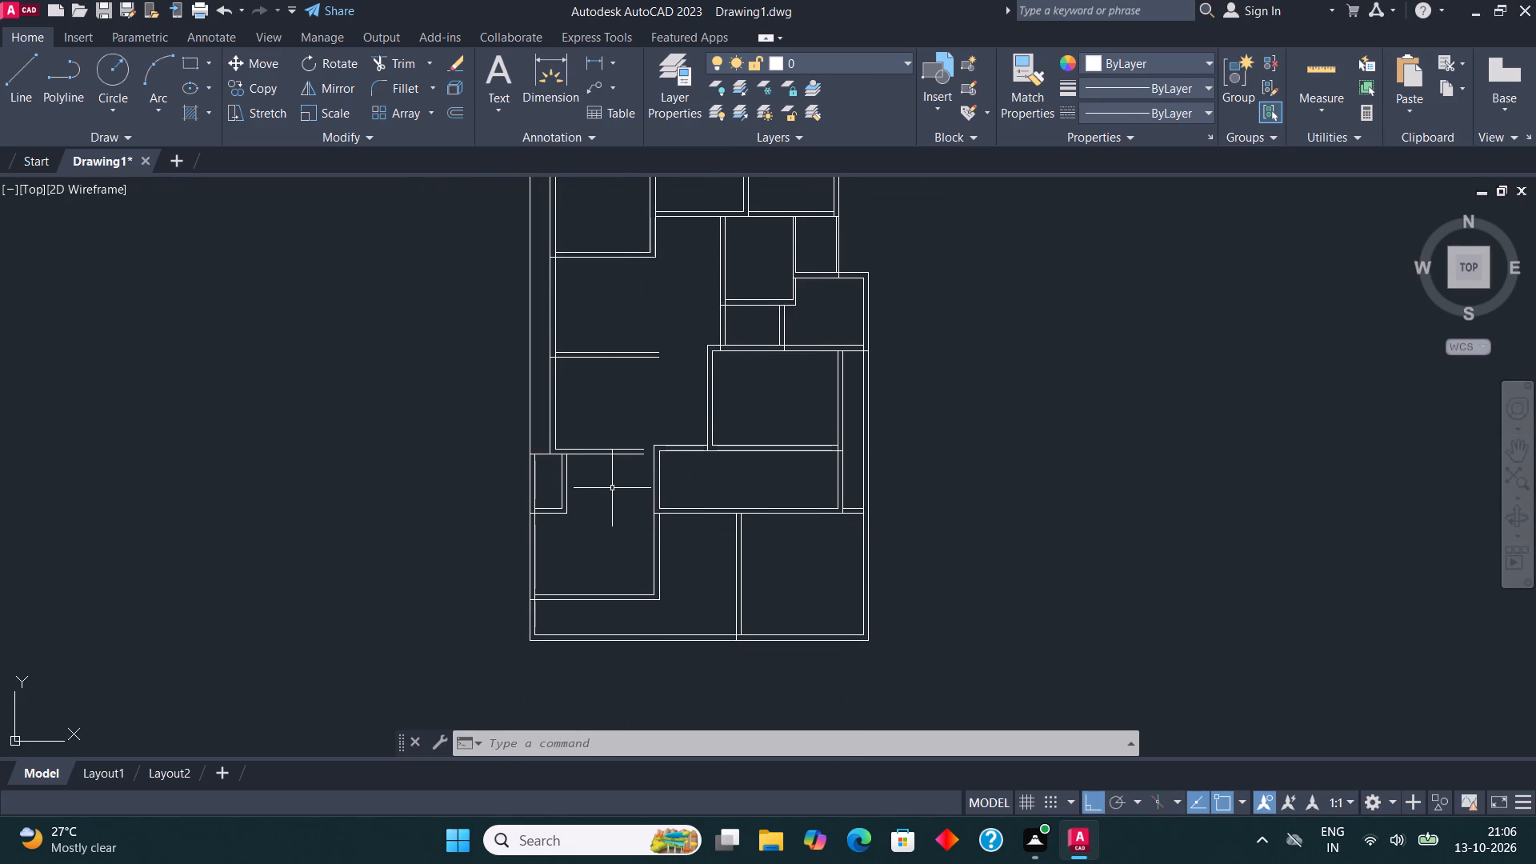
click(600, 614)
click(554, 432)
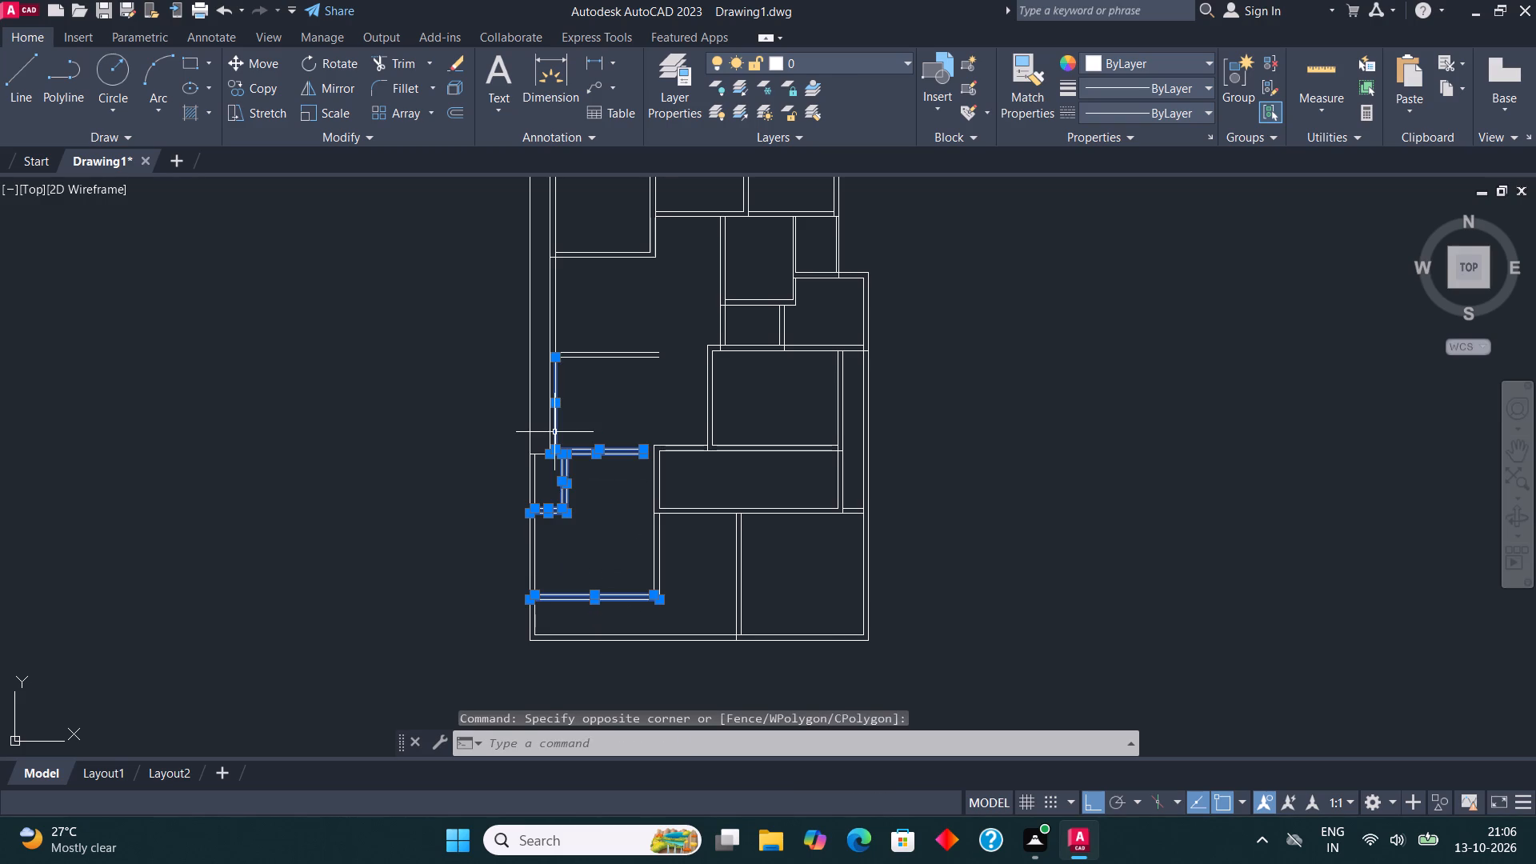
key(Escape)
Erase the double lines of the lower-left room's bottom wall and right-hand wall.
click(621, 609)
click(603, 577)
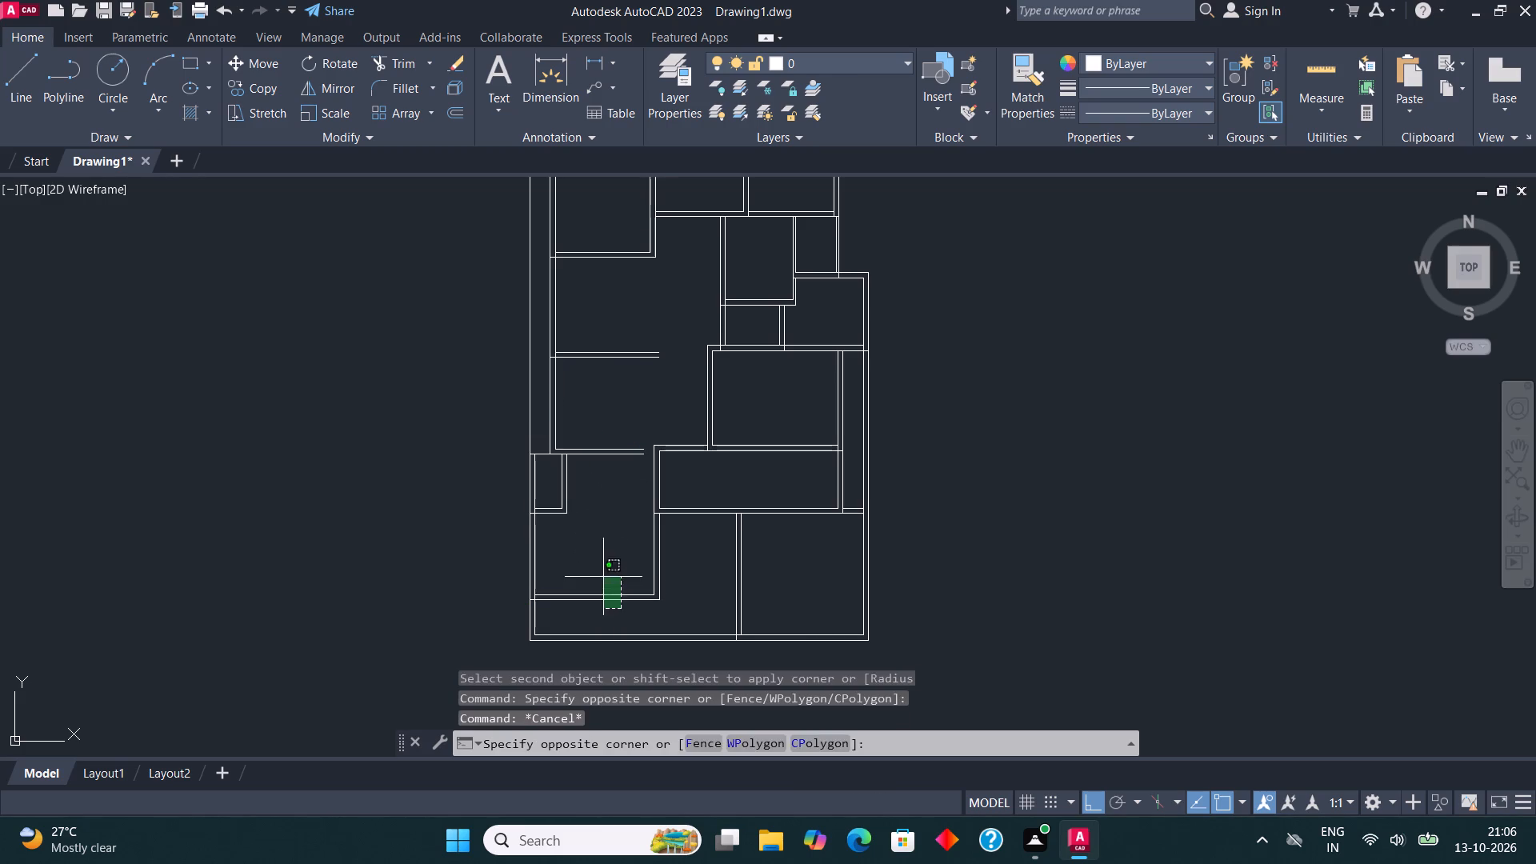
click(686, 574)
click(646, 553)
click(621, 543)
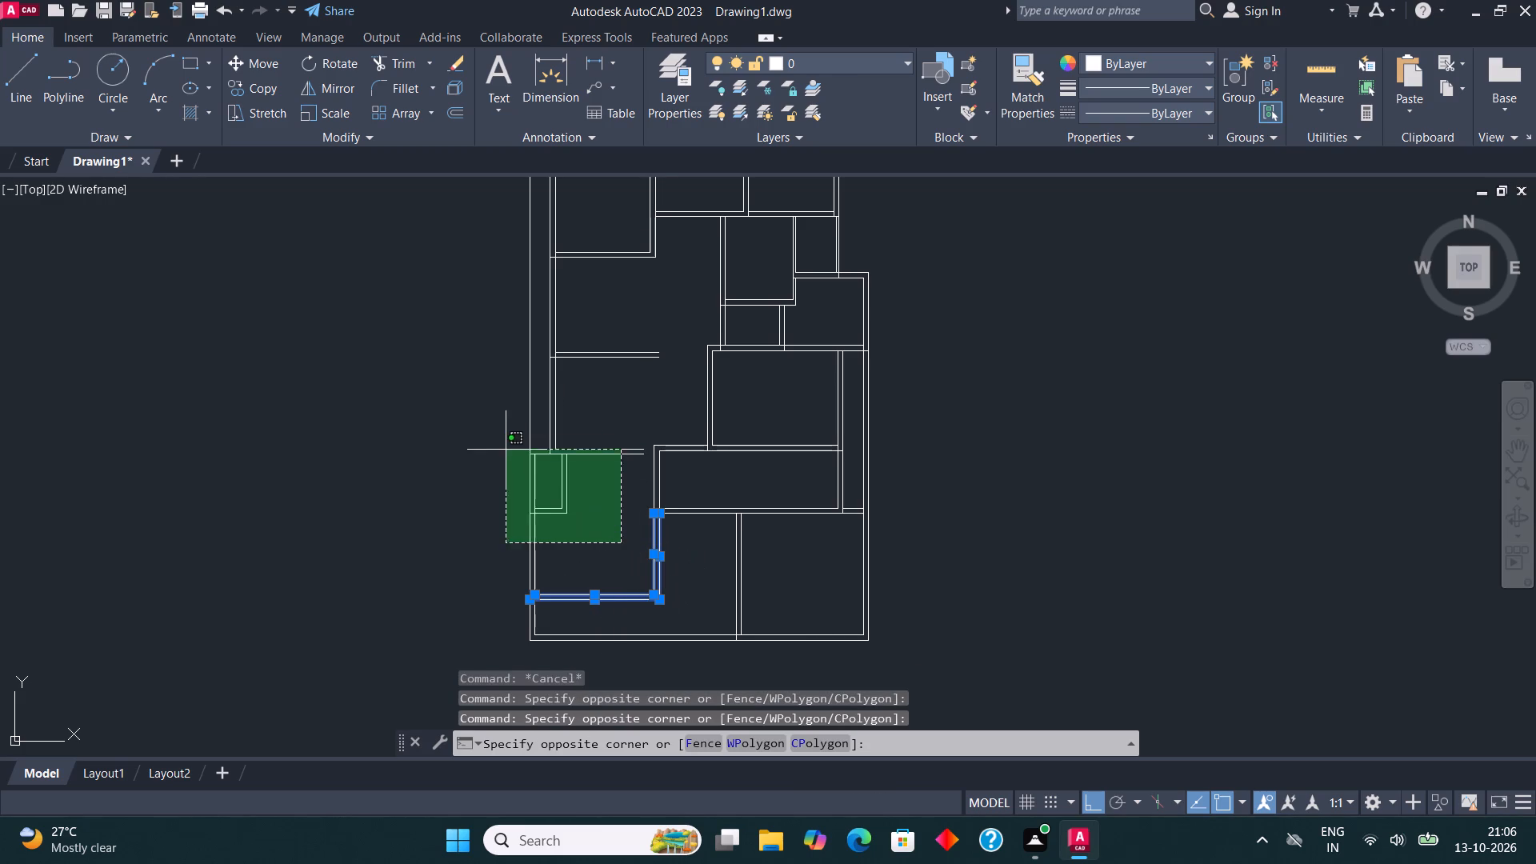
middle_drag(559, 496, 559, 557)
key(Escape)
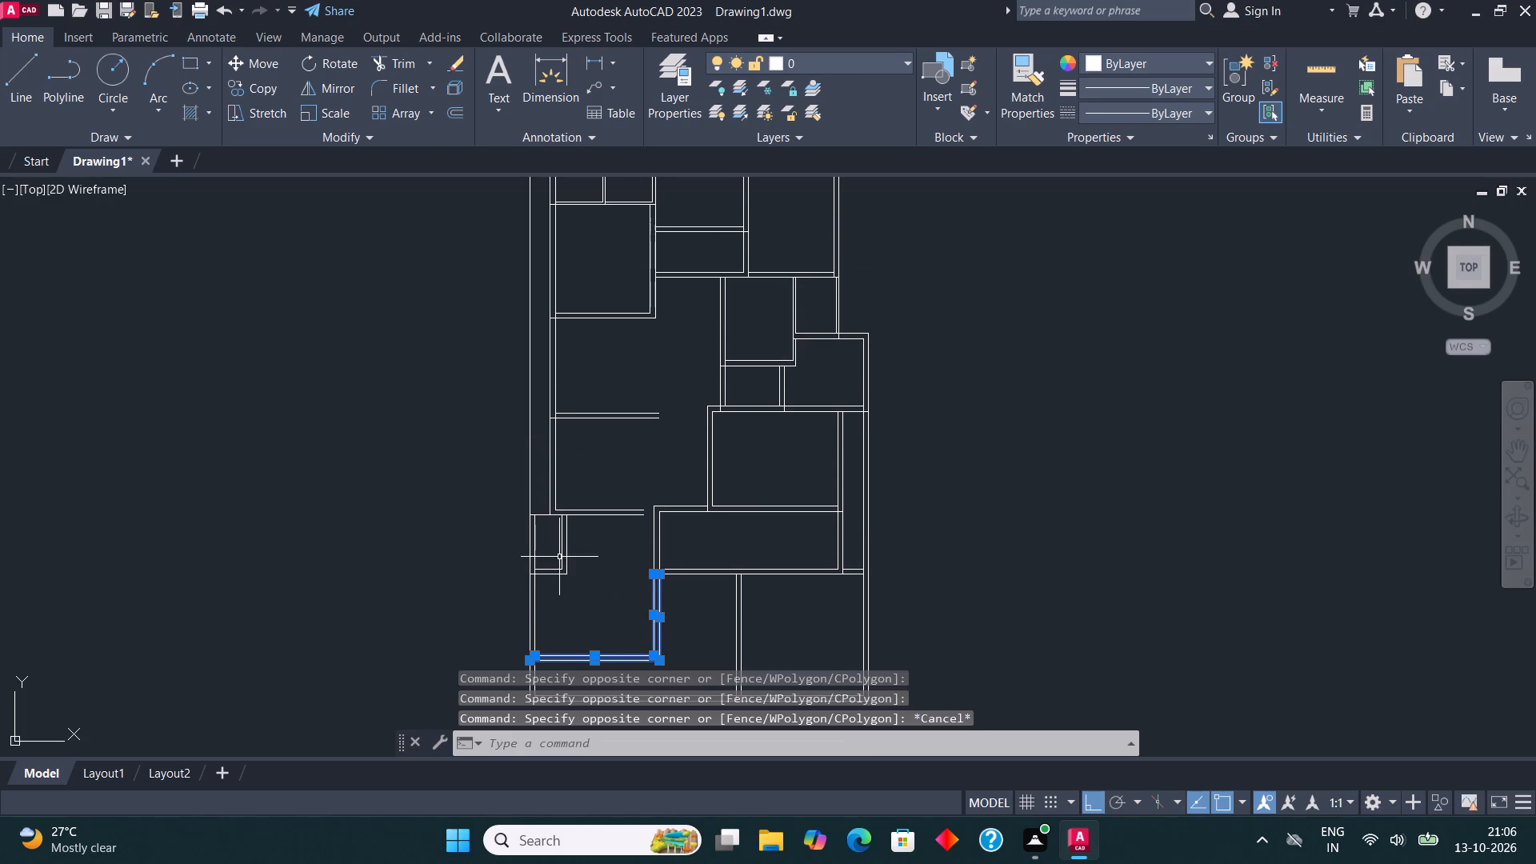
scroll(606, 510, down, 1)
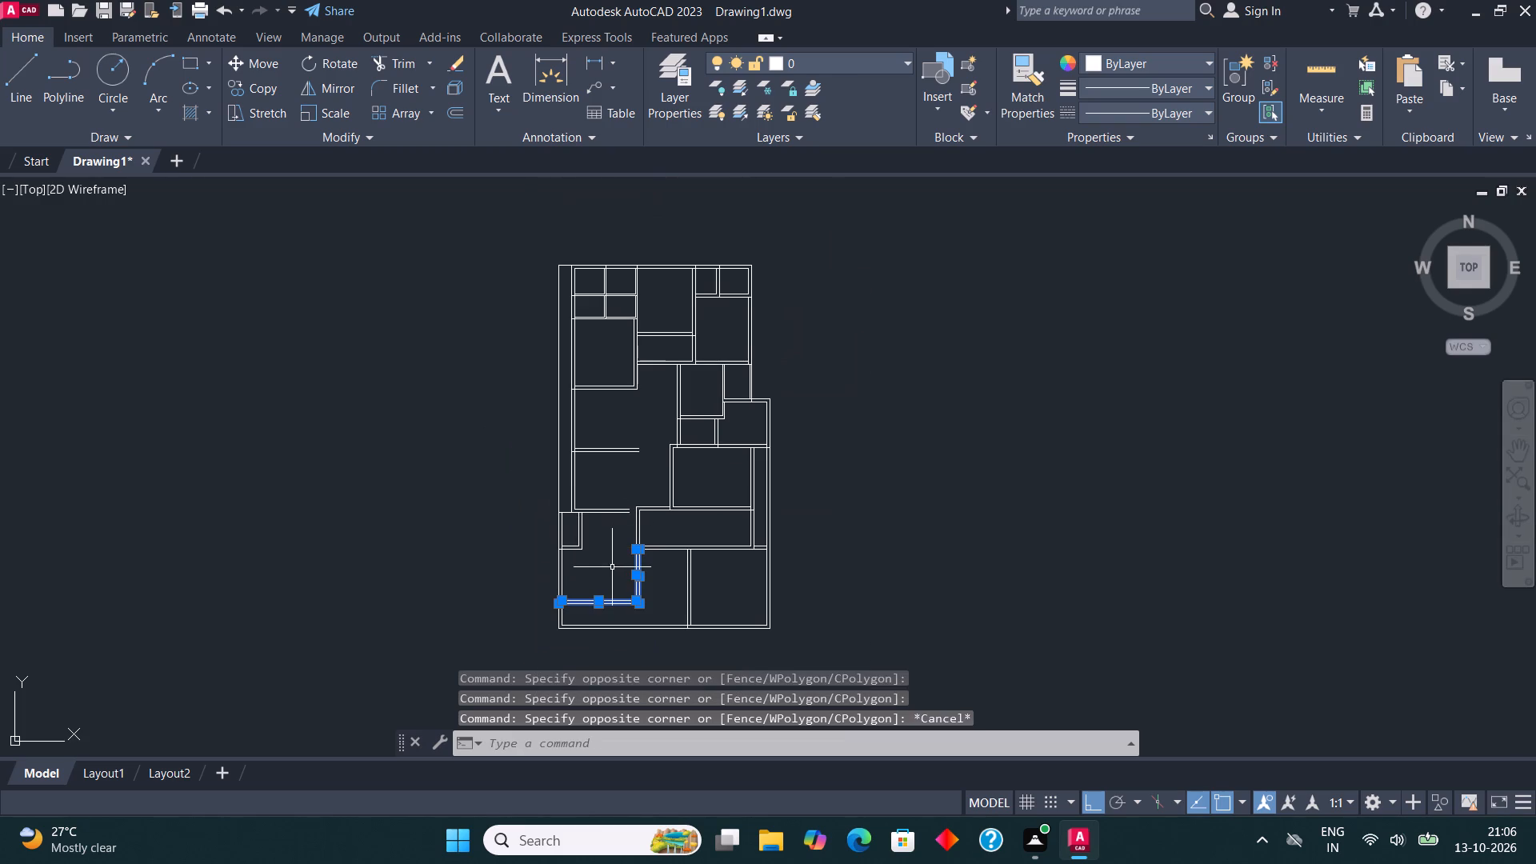
middle_drag(609, 565, 608, 551)
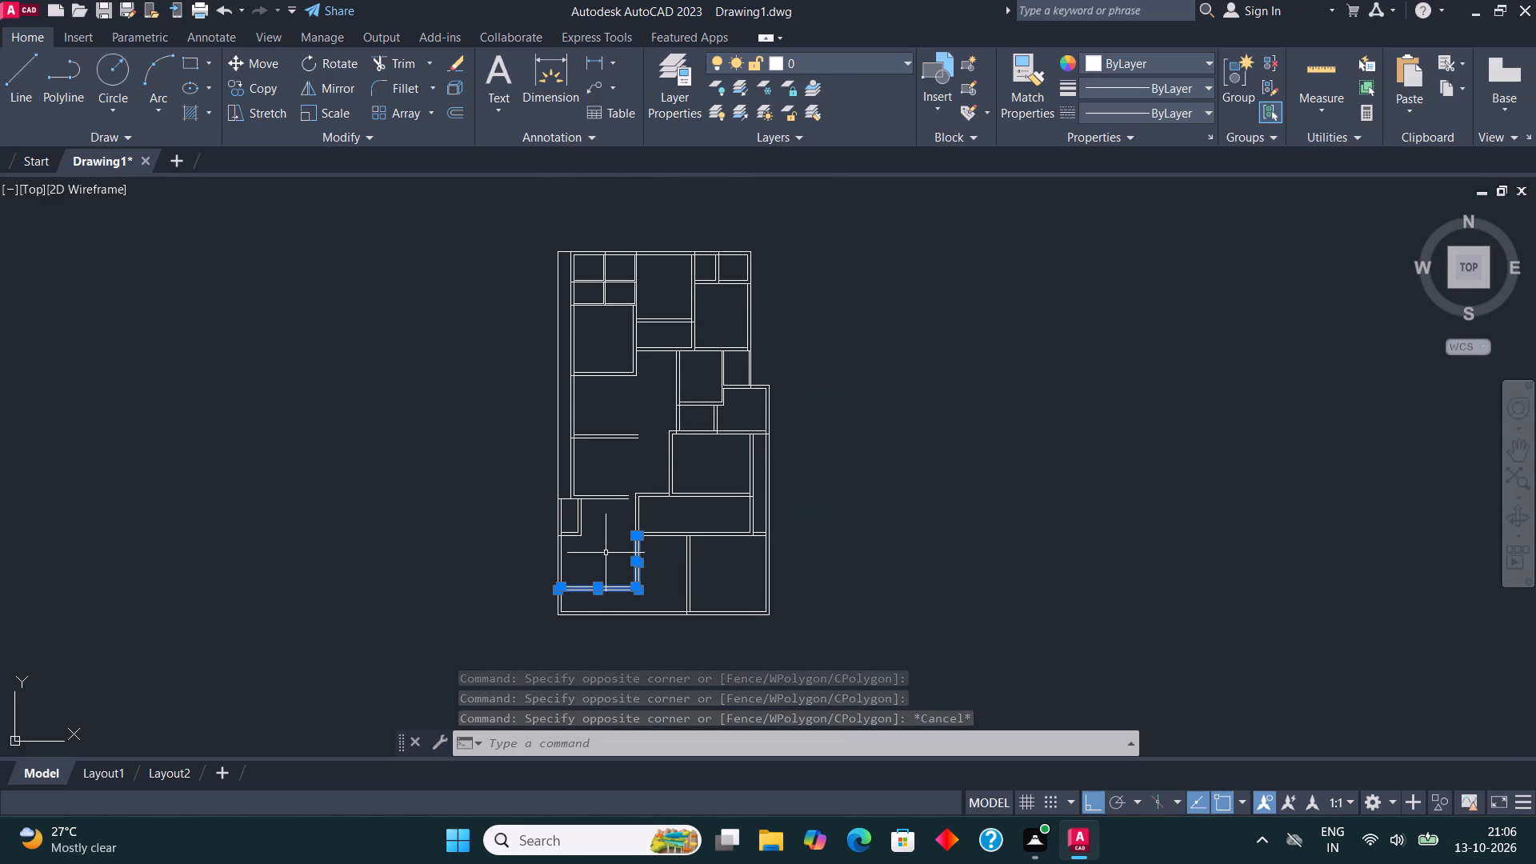
scroll(596, 593, up, 2)
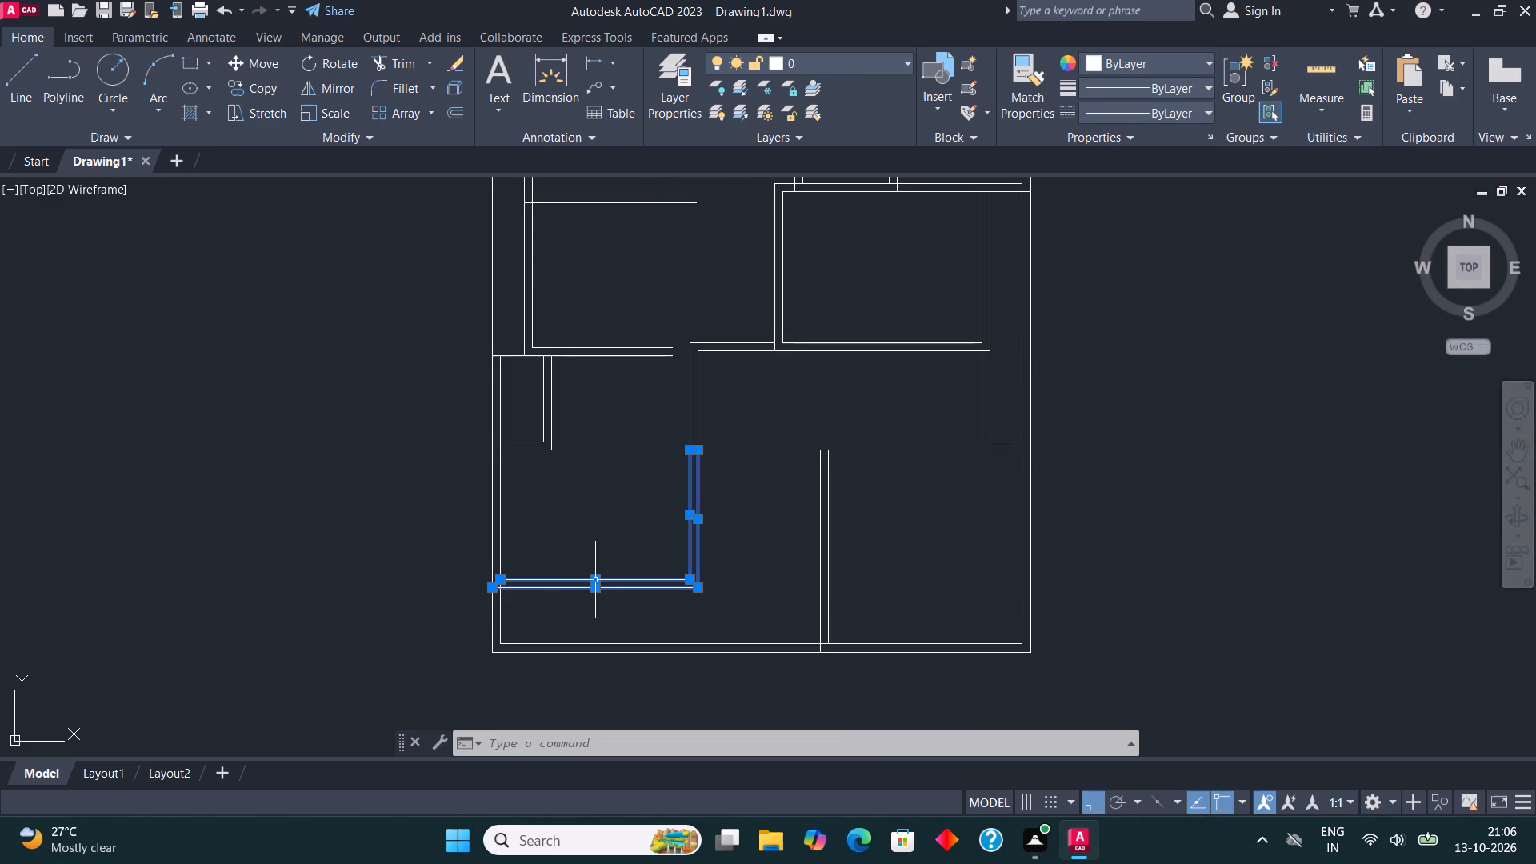
key(Delete)
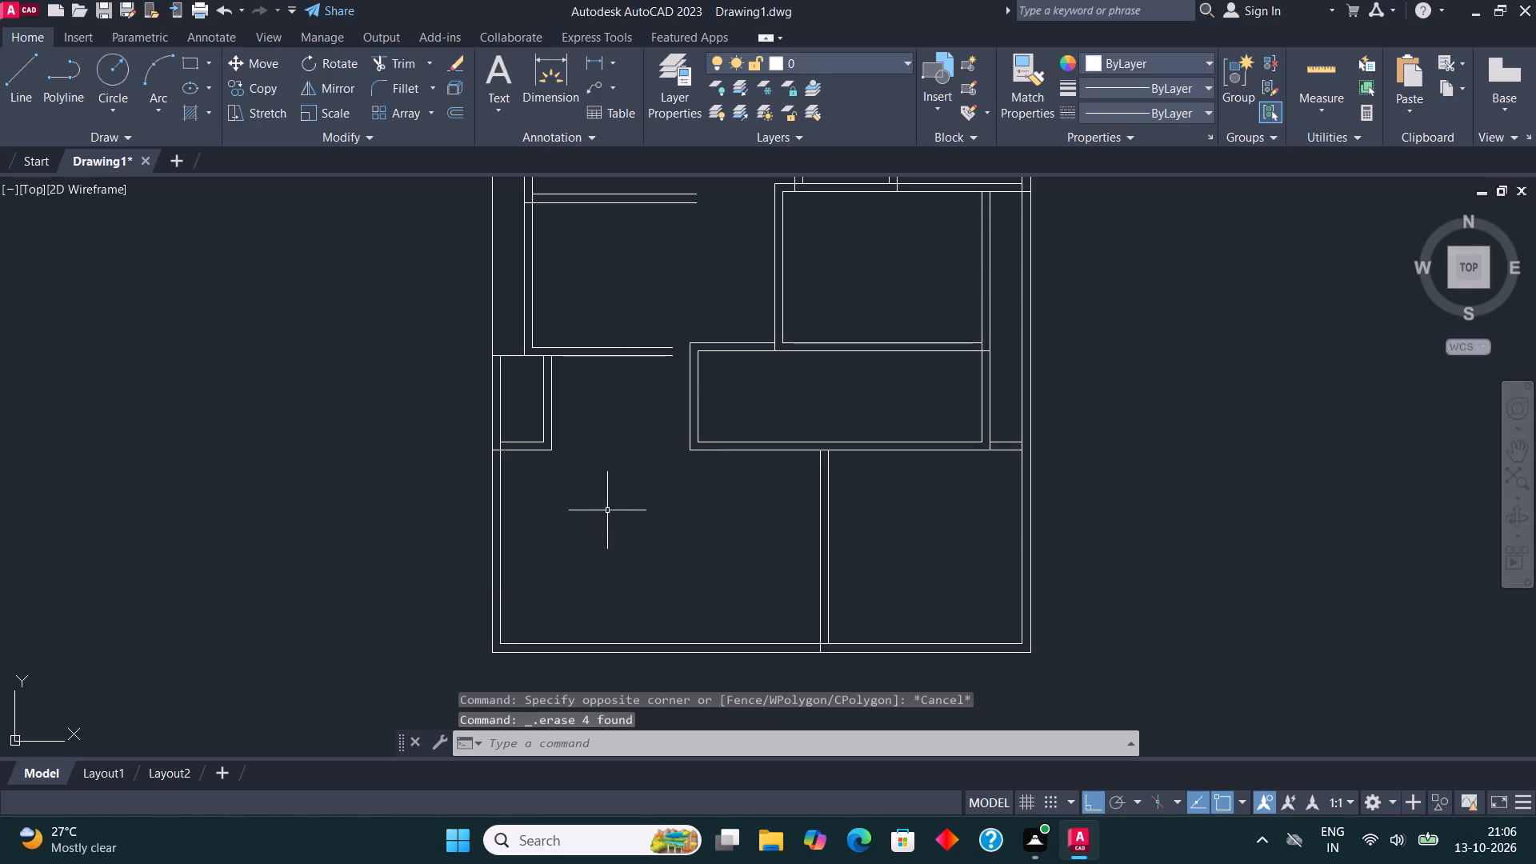
Erase the small room's walls at the plan's left edge and both open-ended partitions above it, including their inner left wall lines.
drag(608, 510, 610, 486)
click(526, 305)
key(Delete)
middle_drag(539, 312, 558, 549)
drag(647, 526, 643, 508)
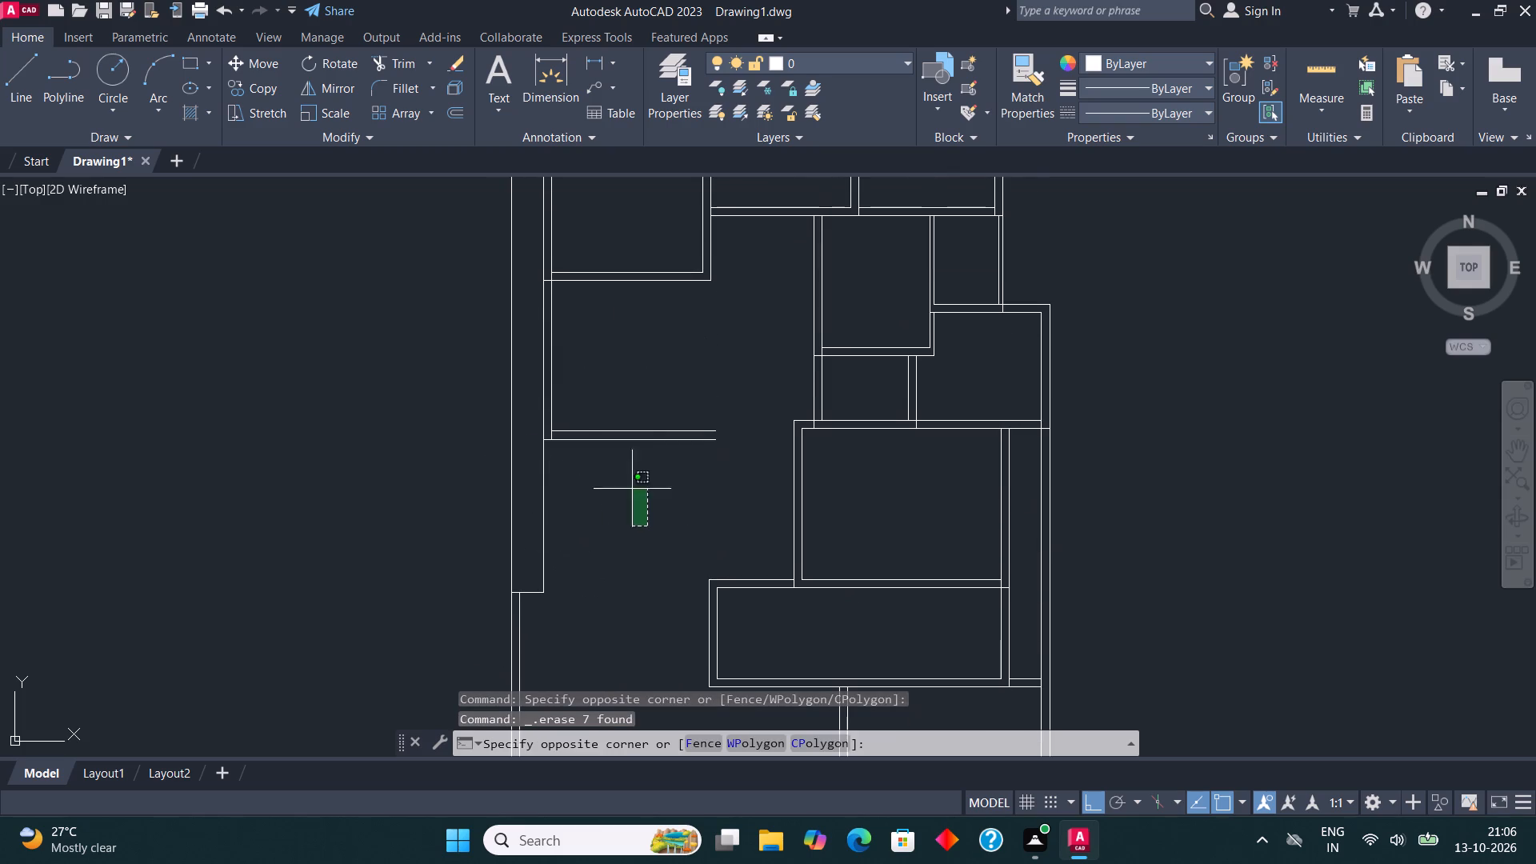
click(546, 381)
key(Delete)
Draw a line 14' down from the upper-left bedroom-sized room's lower-right outer corner, ending with a short segment to the left.
scroll(570, 421, down, 2)
middle_drag(564, 428, 549, 465)
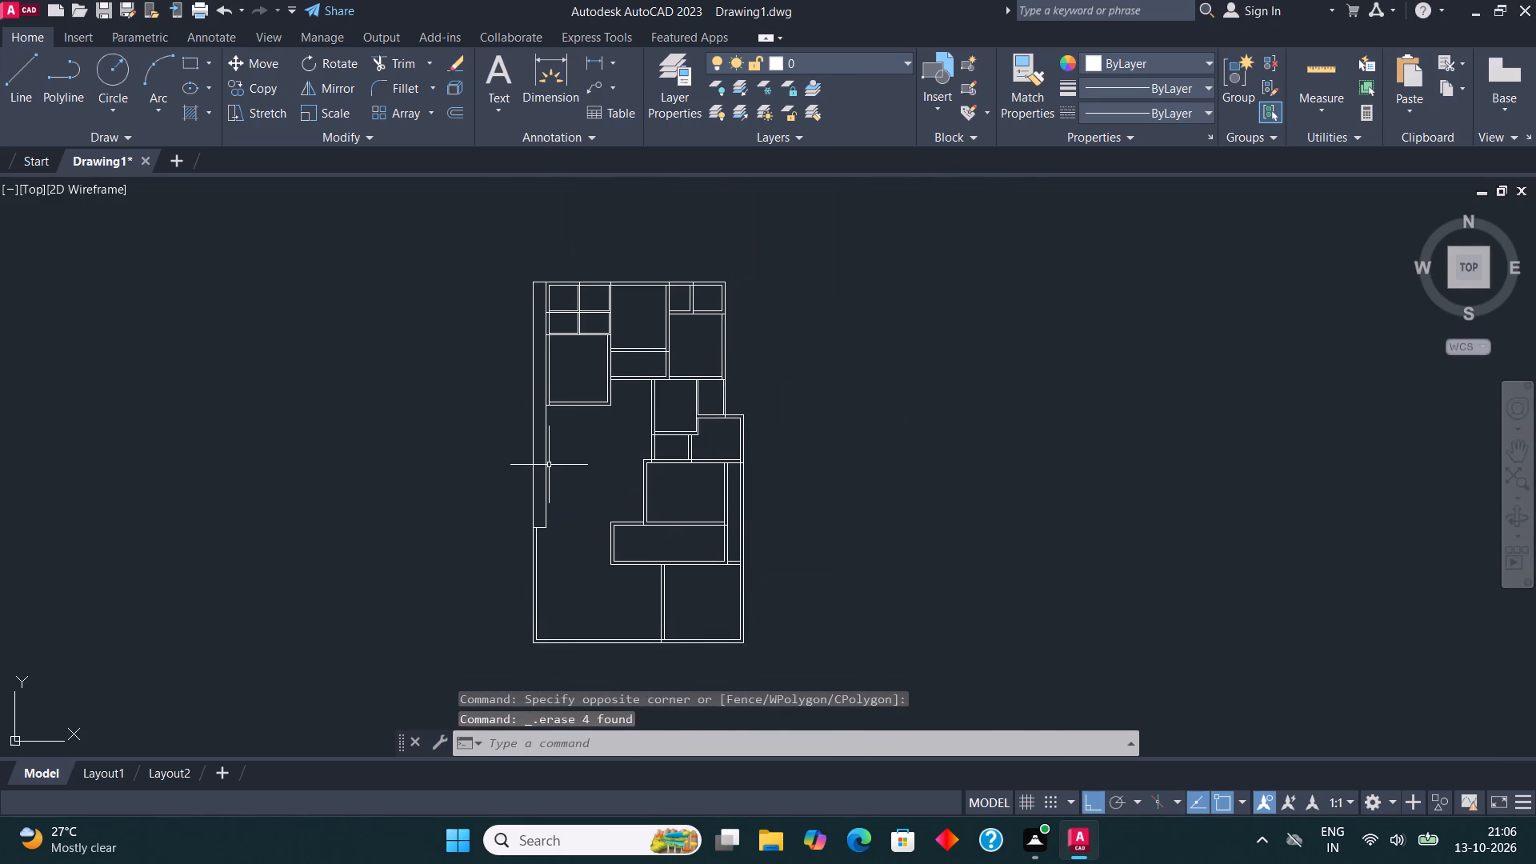
scroll(603, 396, up, 4)
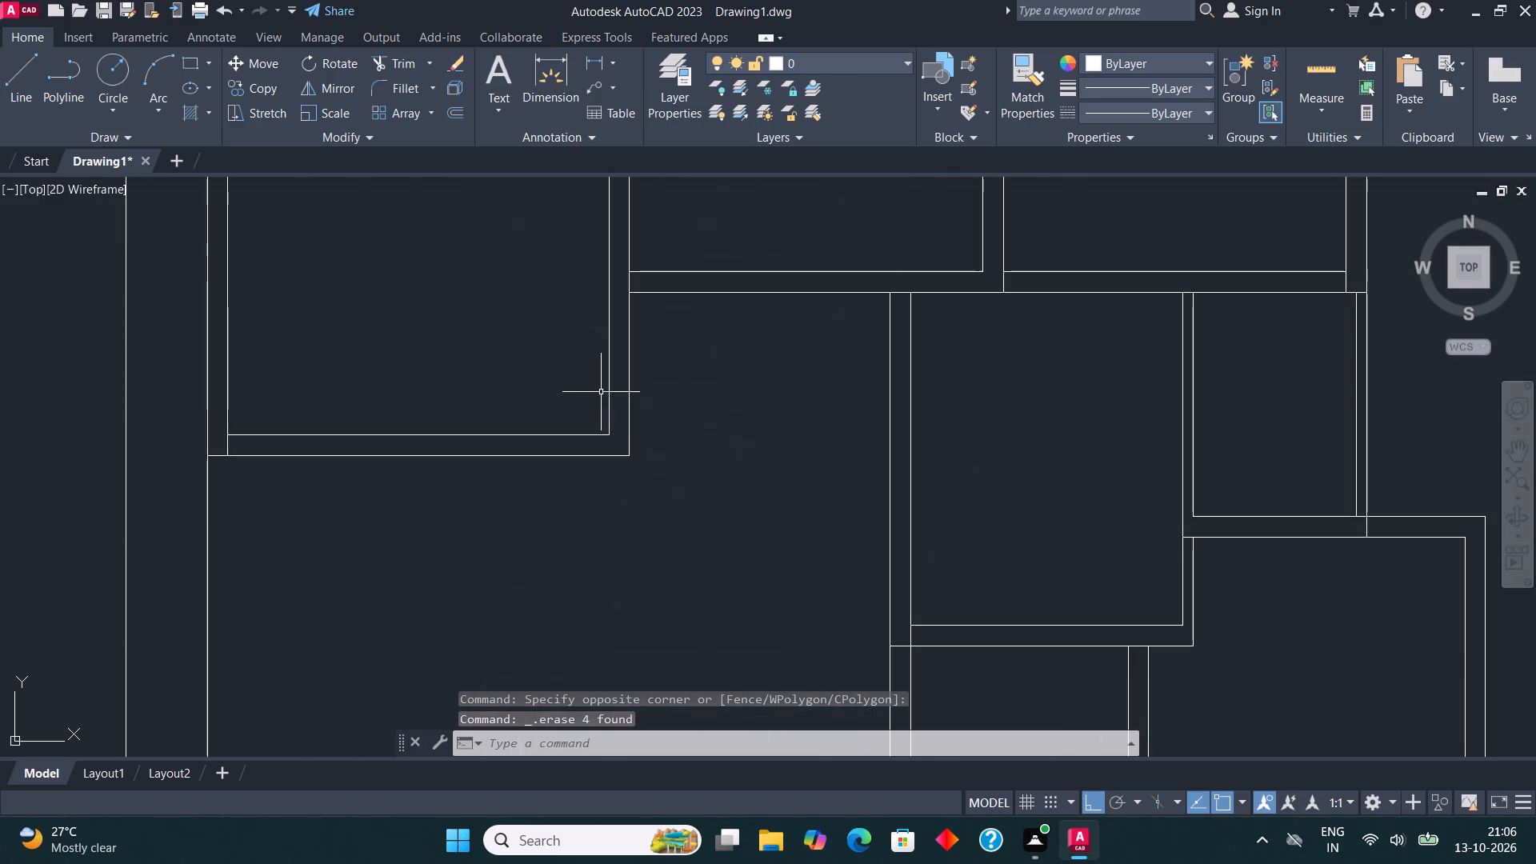
click(22, 89)
middle_drag(372, 264, 386, 270)
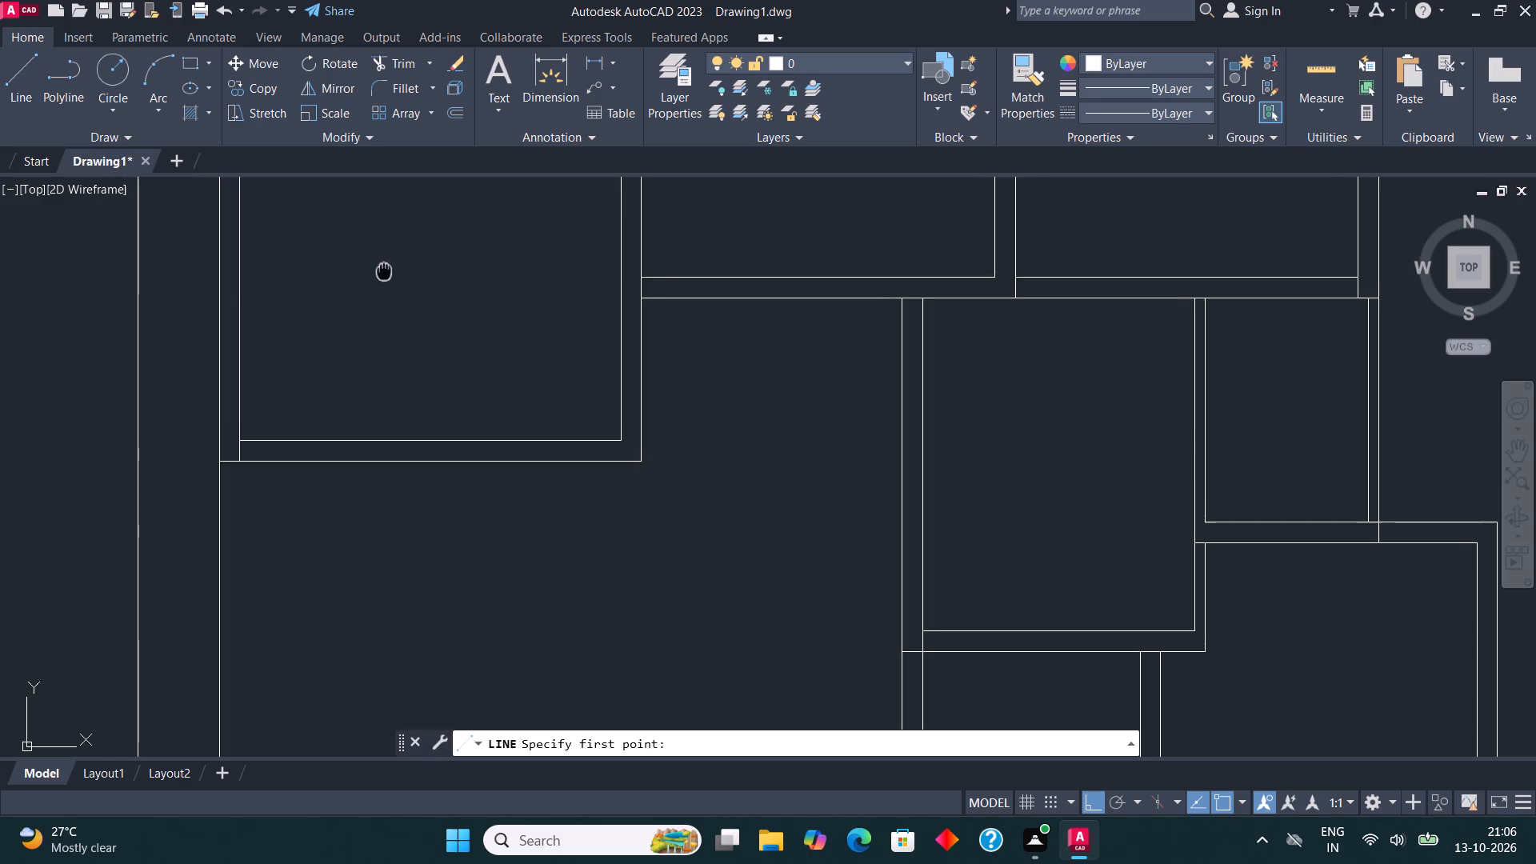
middle_drag(386, 270, 593, 286)
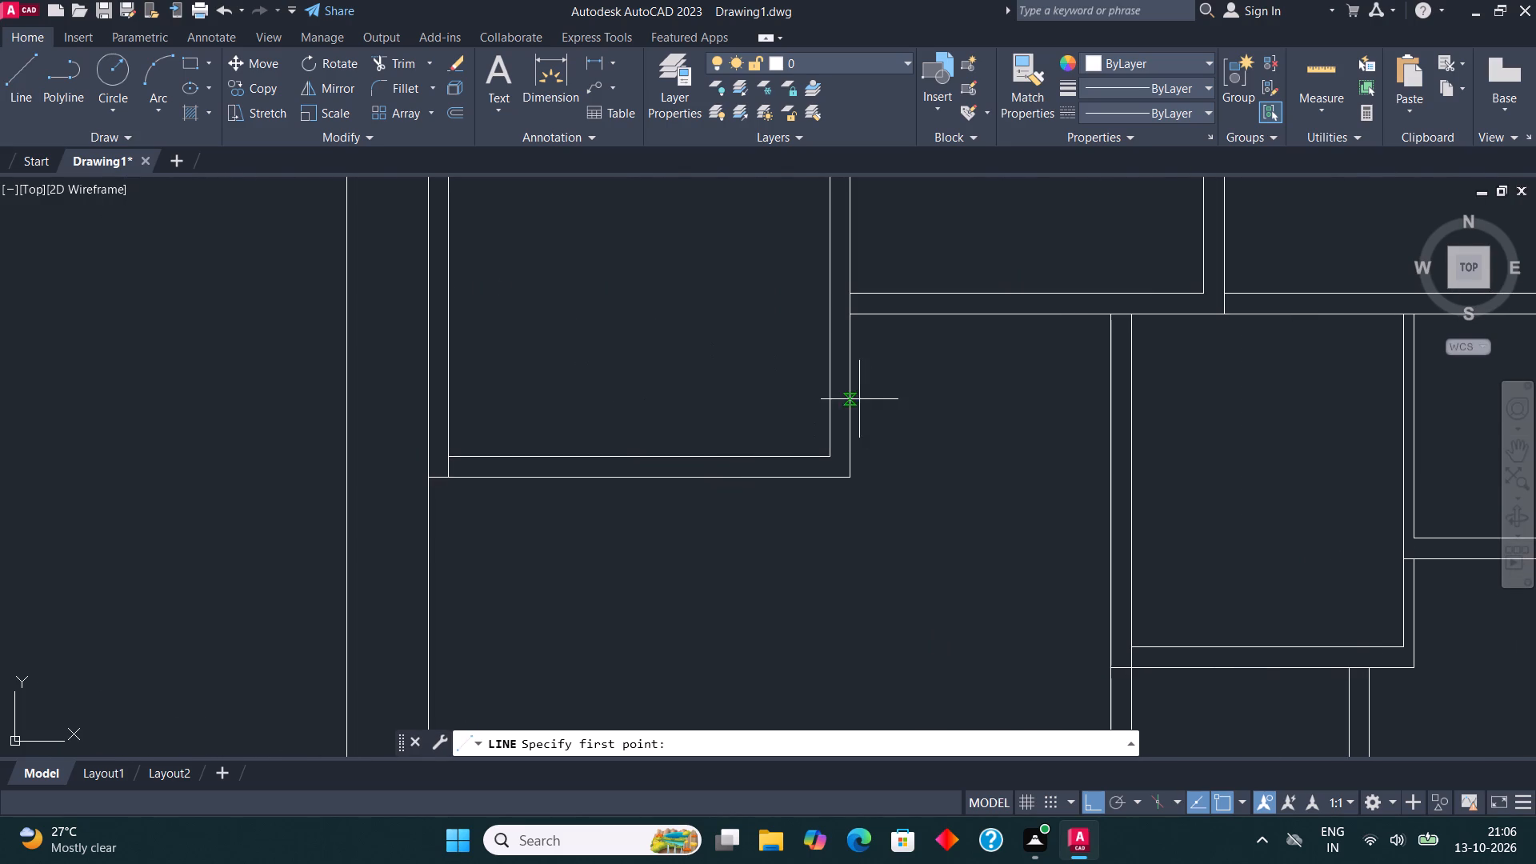
middle_drag(856, 490, 742, 379)
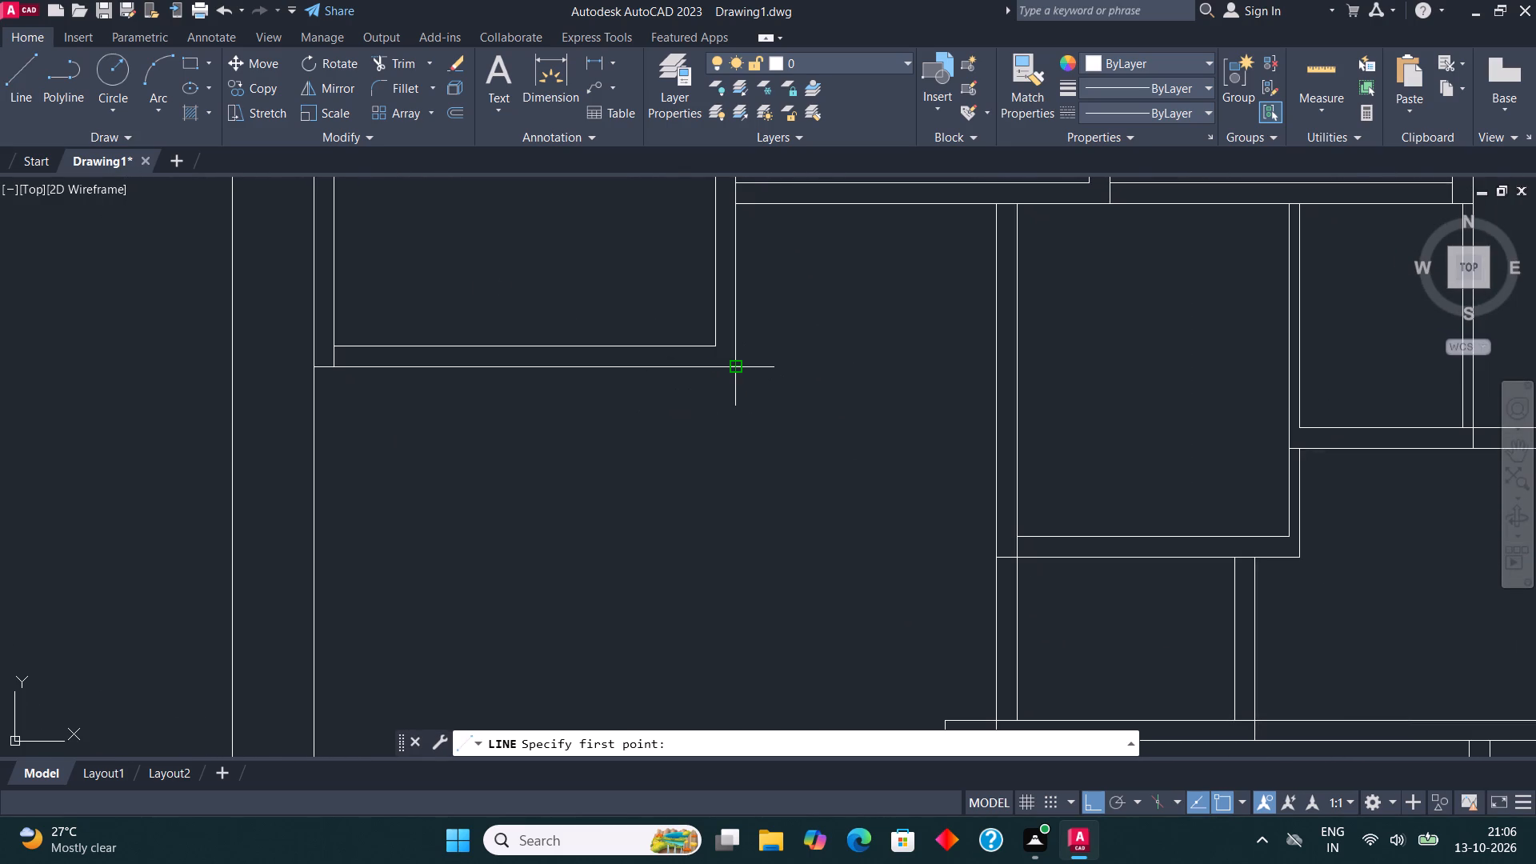
click(735, 362)
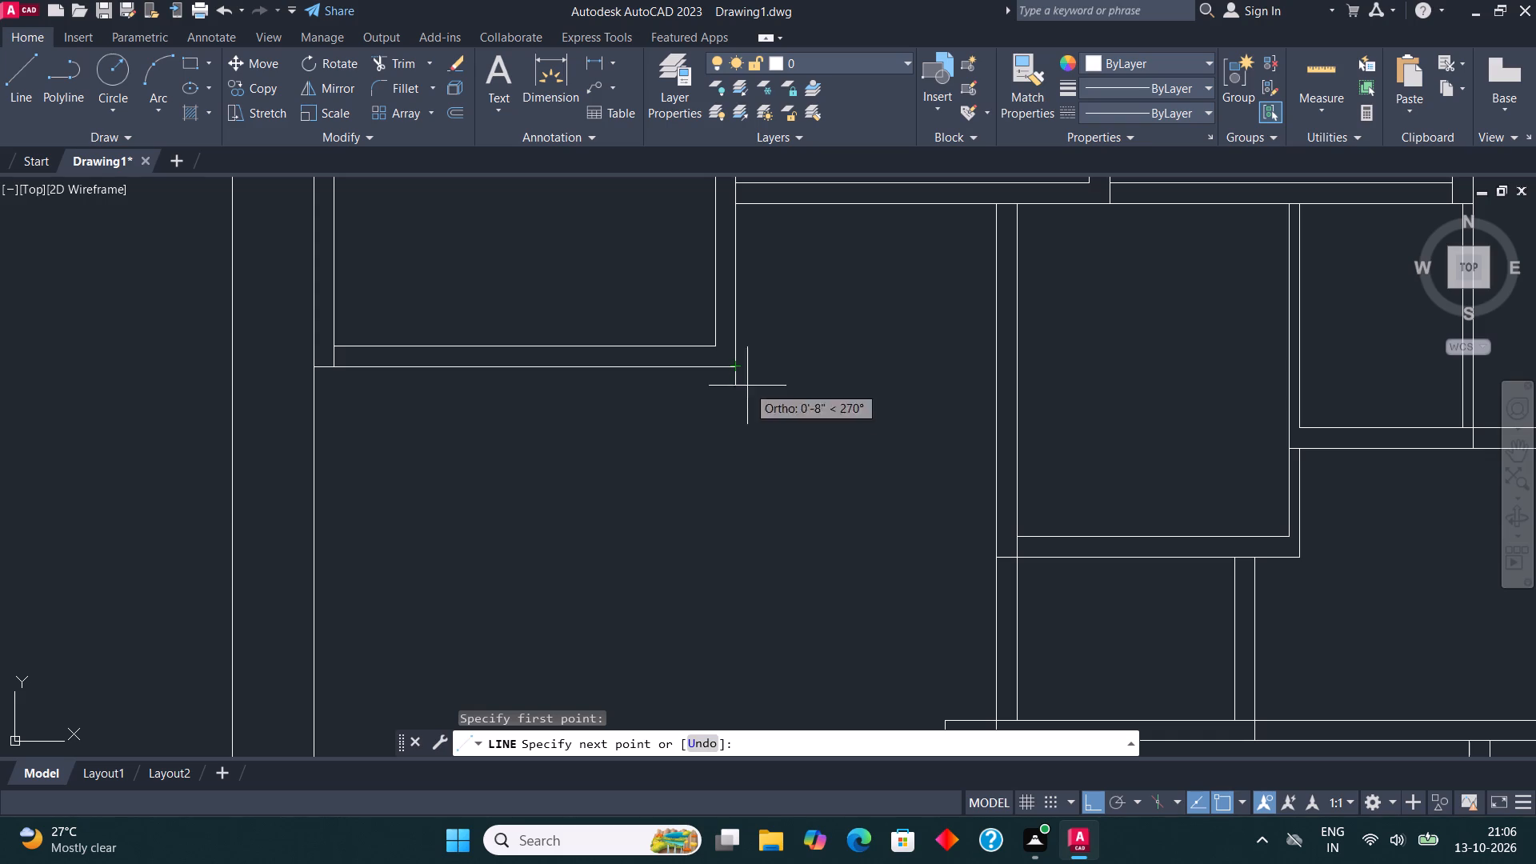
text(14')
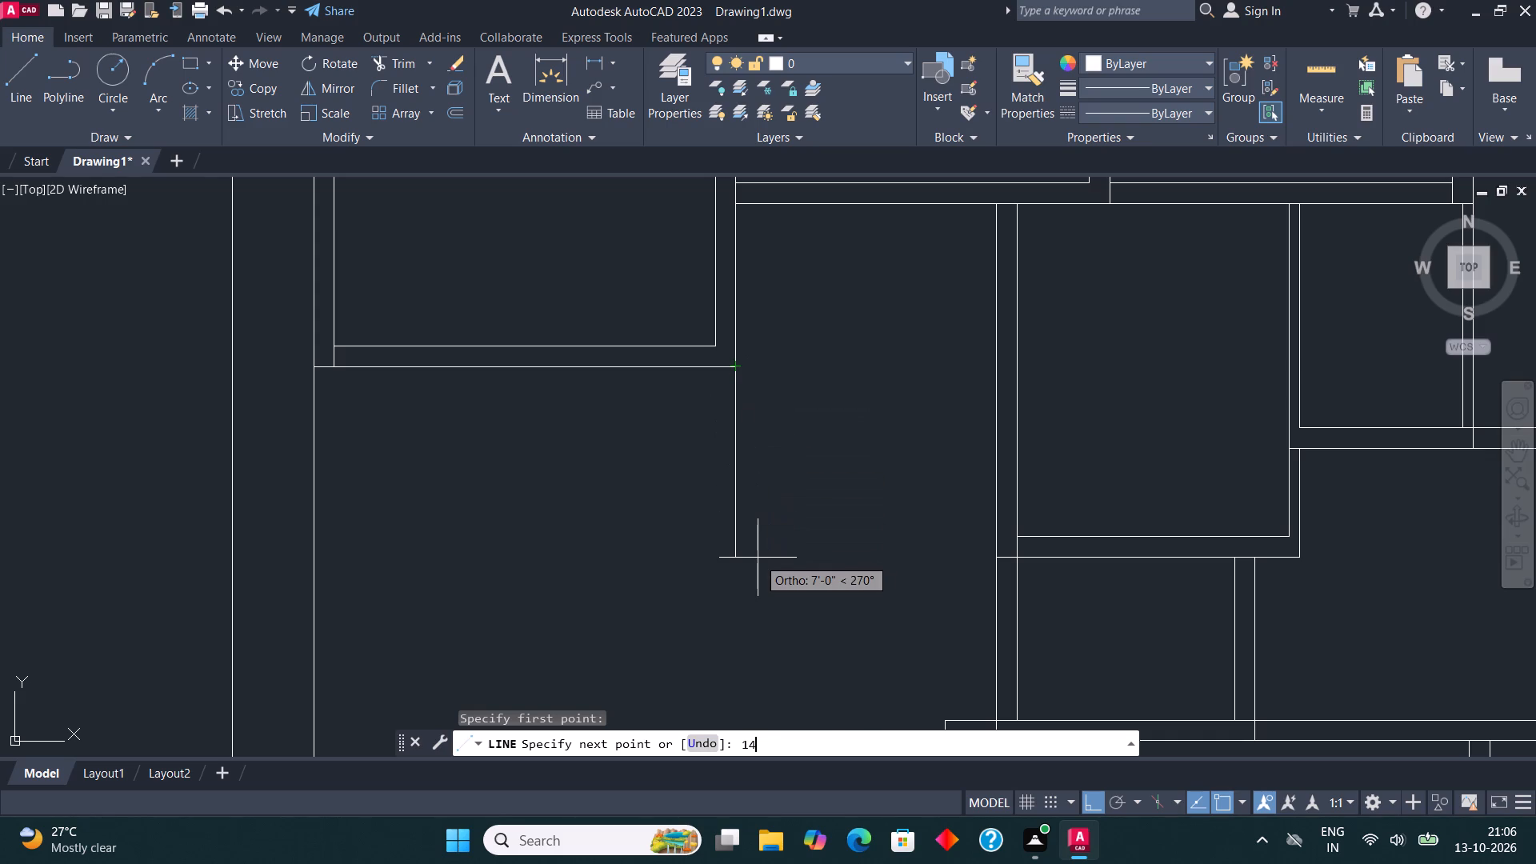
key(Return)
scroll(758, 558, down, 3)
middle_drag(758, 499, 735, 398)
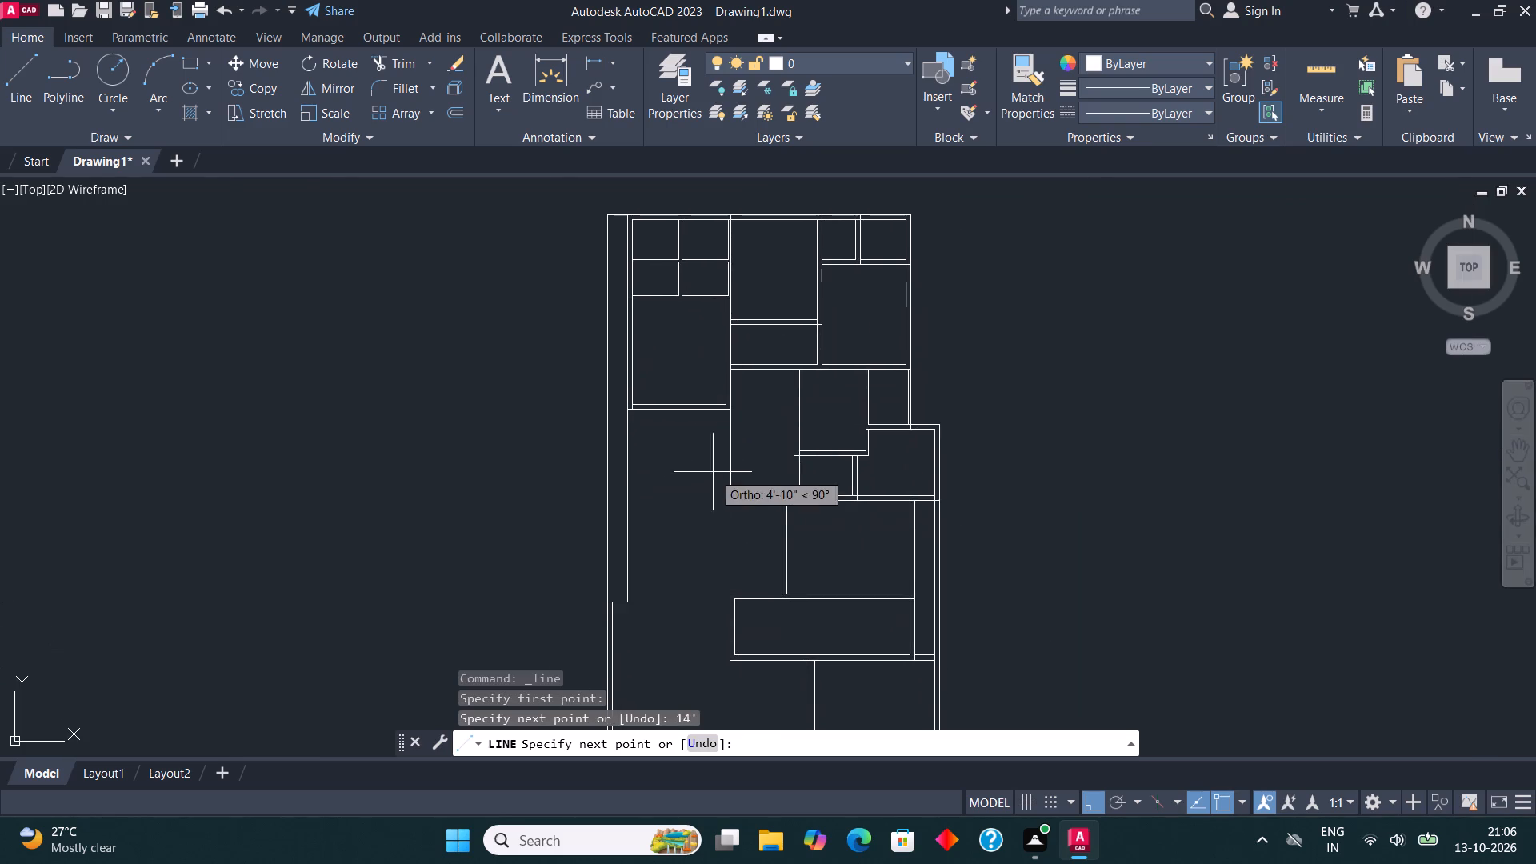
click(690, 502)
key(Escape)
middle_drag(746, 474, 664, 478)
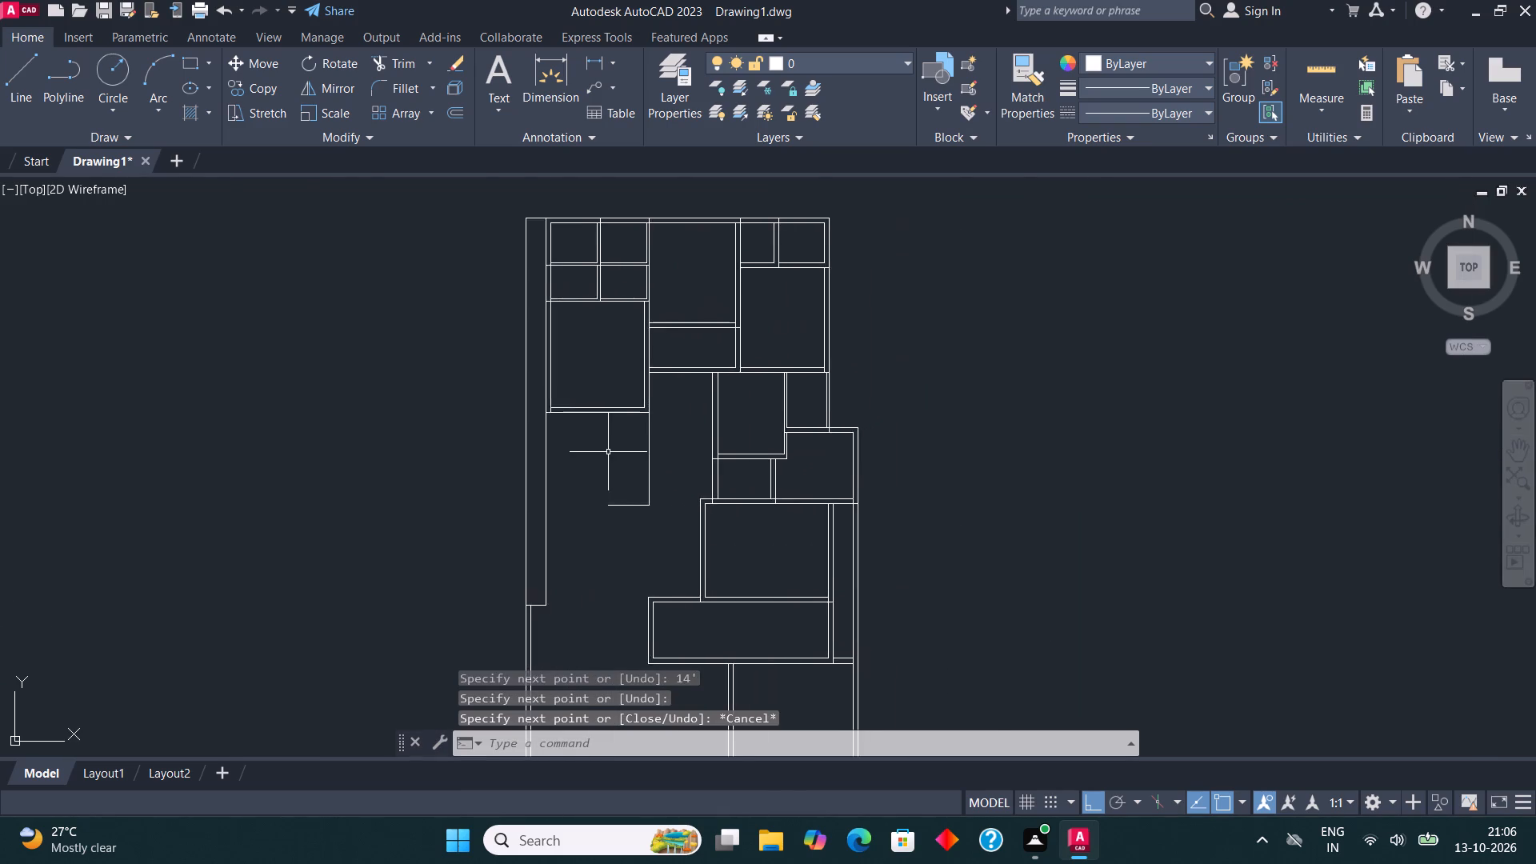
Draw the parallel inner wall line from the same room's lower-right inner corner through its bottom wall and 14' down.
scroll(606, 450, up, 3)
click(17, 74)
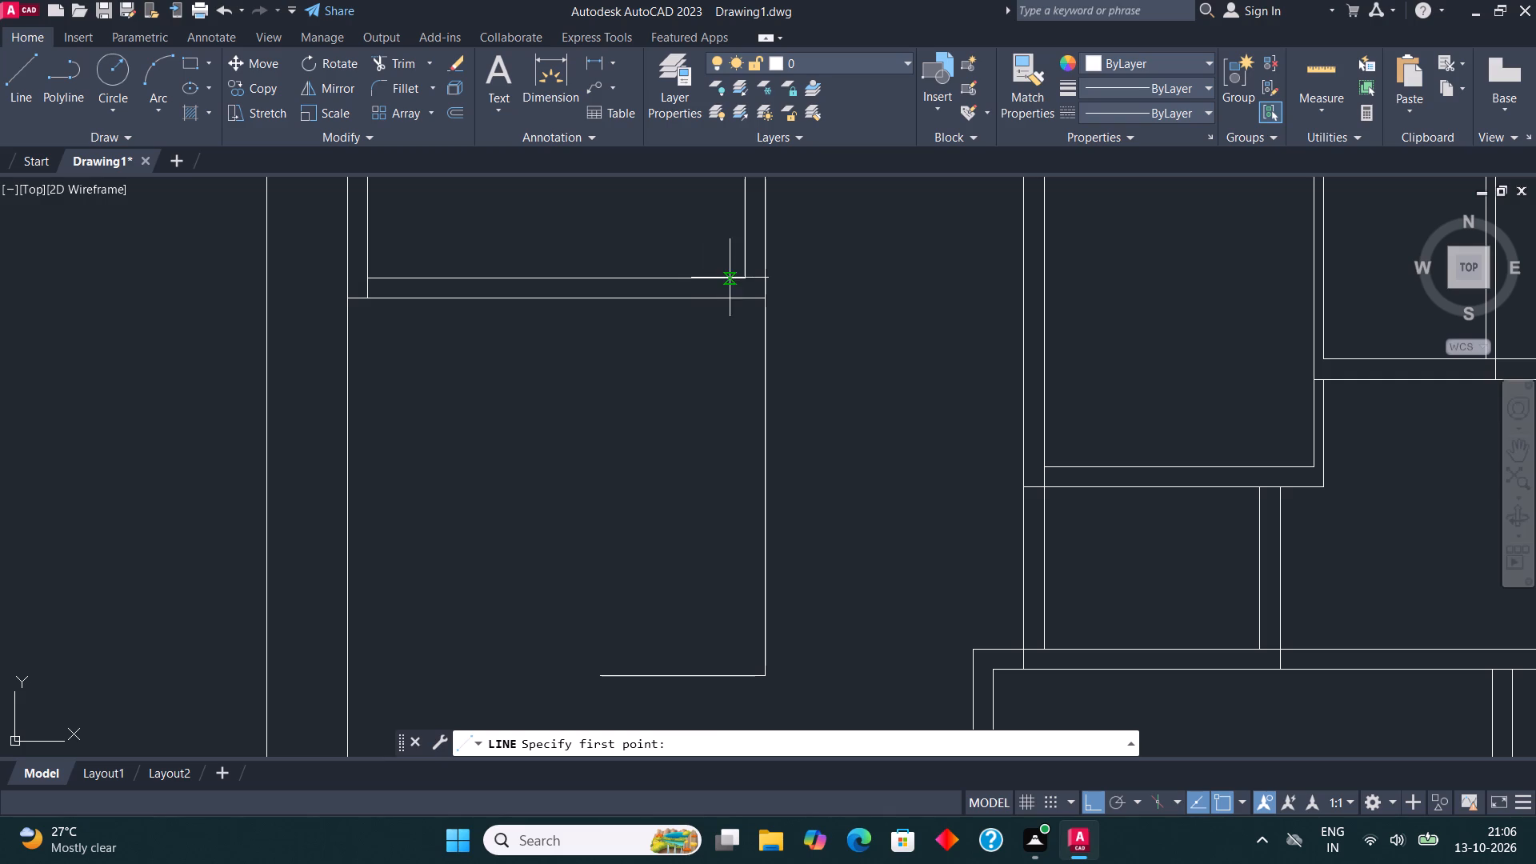
click(742, 278)
click(748, 301)
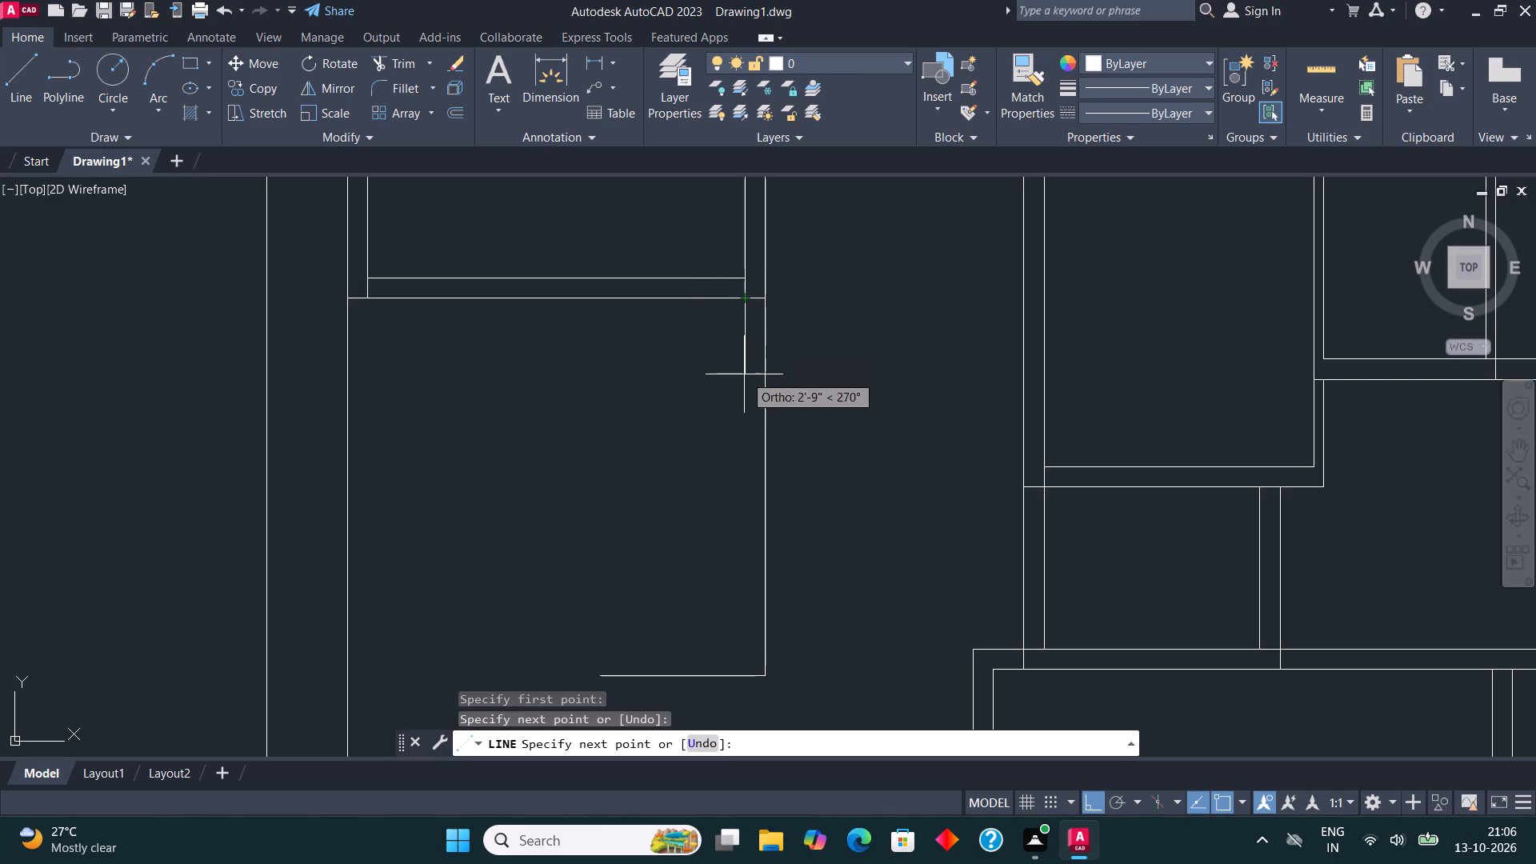
text(14')
key(Return)
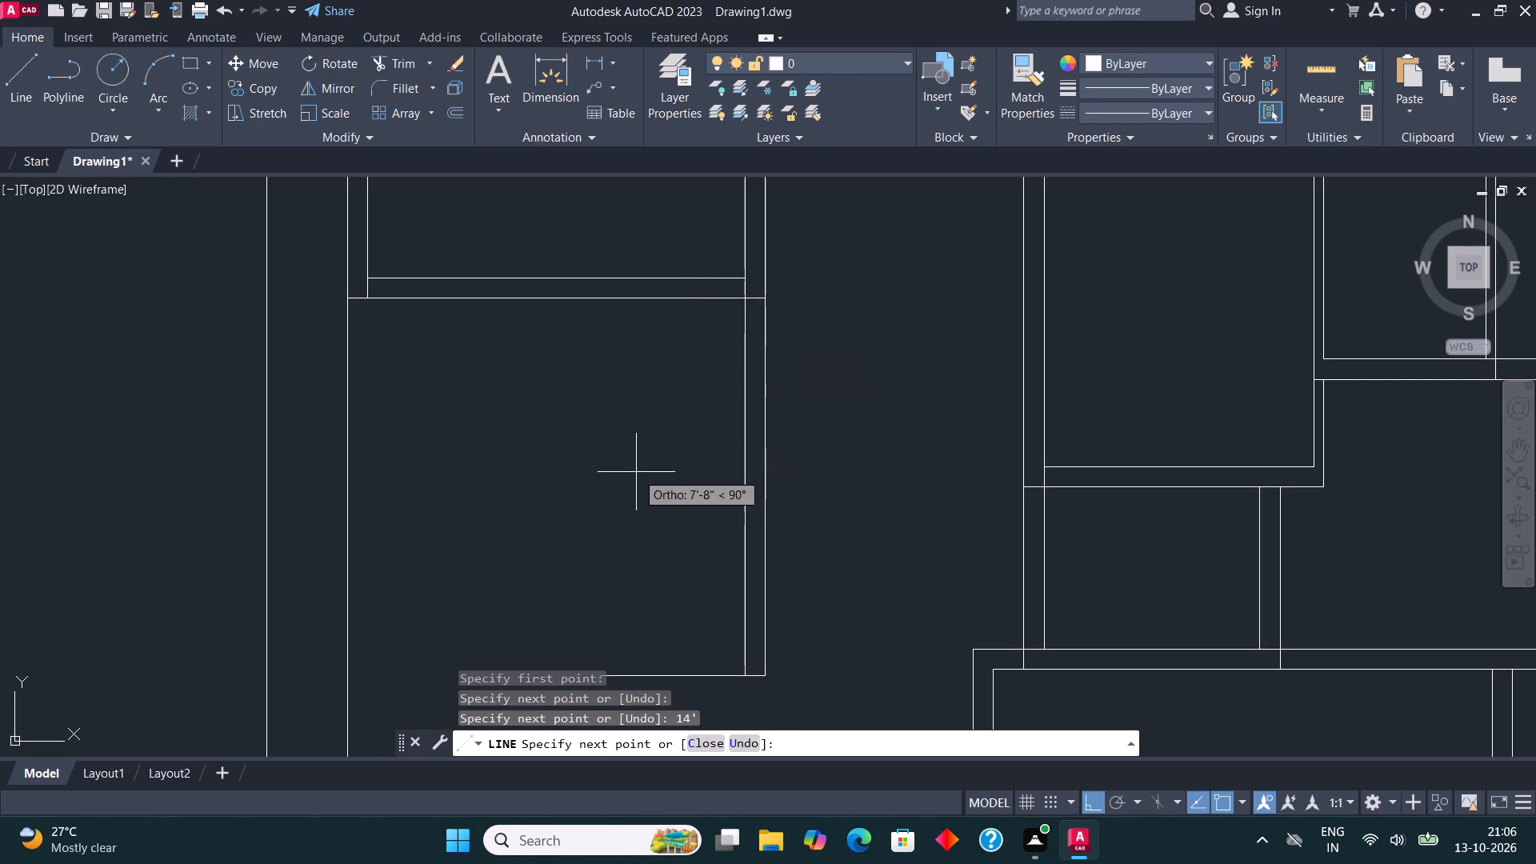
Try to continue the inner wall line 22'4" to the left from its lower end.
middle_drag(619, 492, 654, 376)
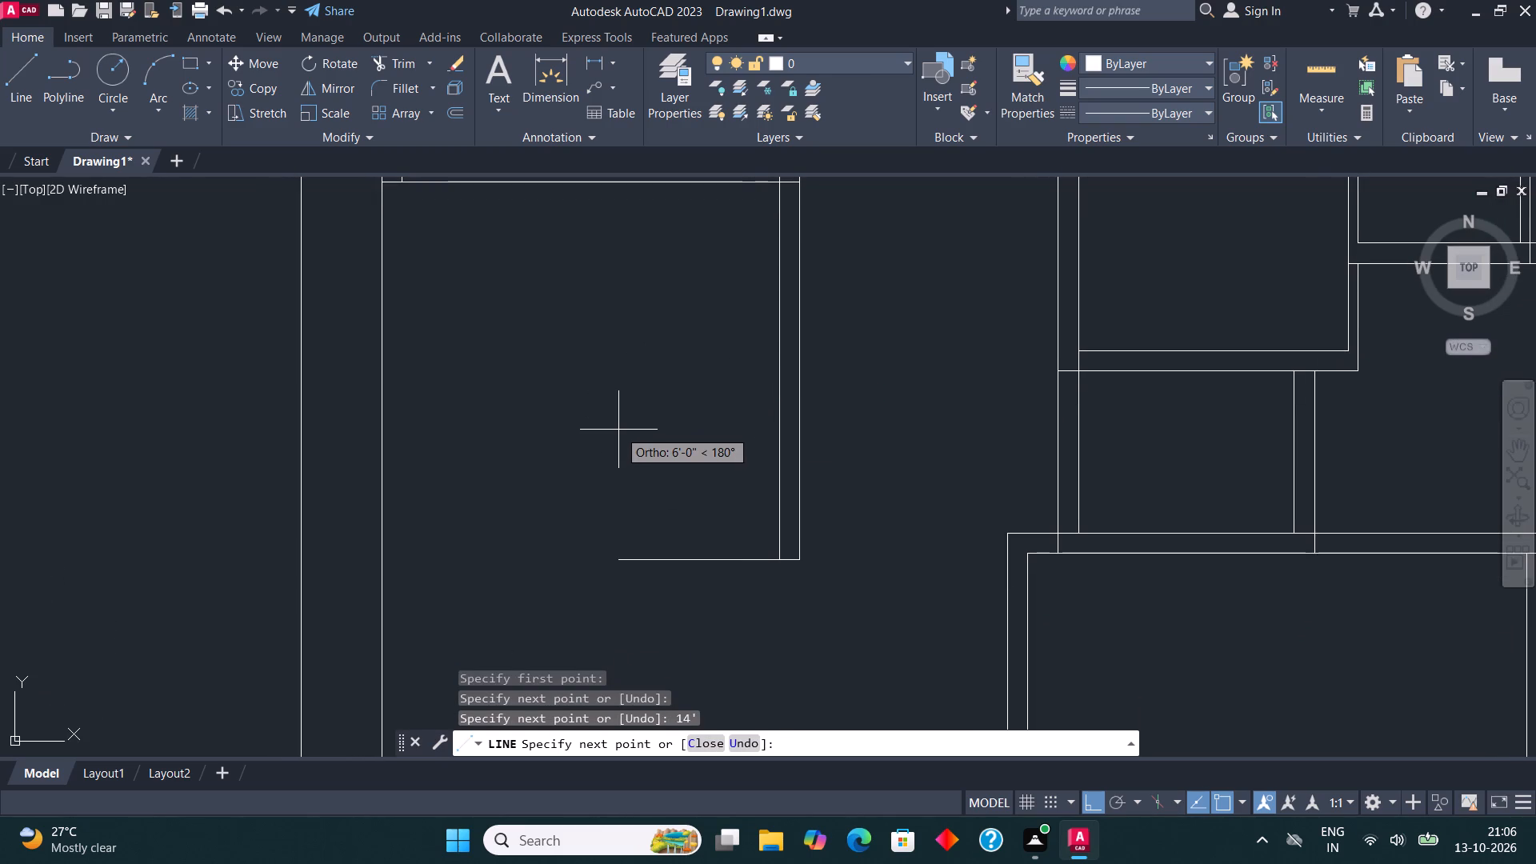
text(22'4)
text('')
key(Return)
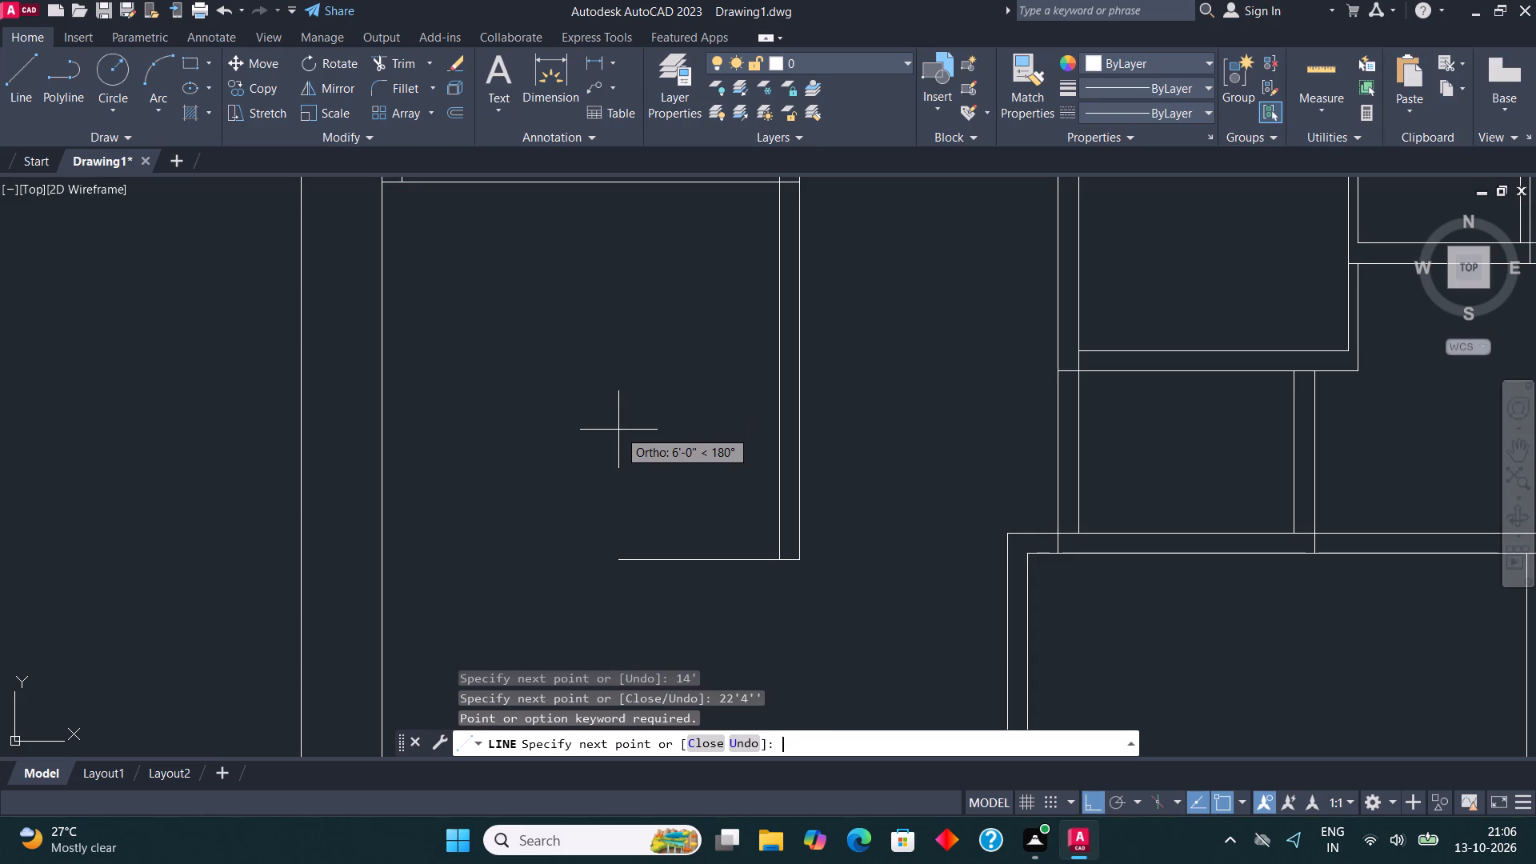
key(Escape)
Erase the short horizontal segment at the lower end of the new 14' wall.
click(736, 583)
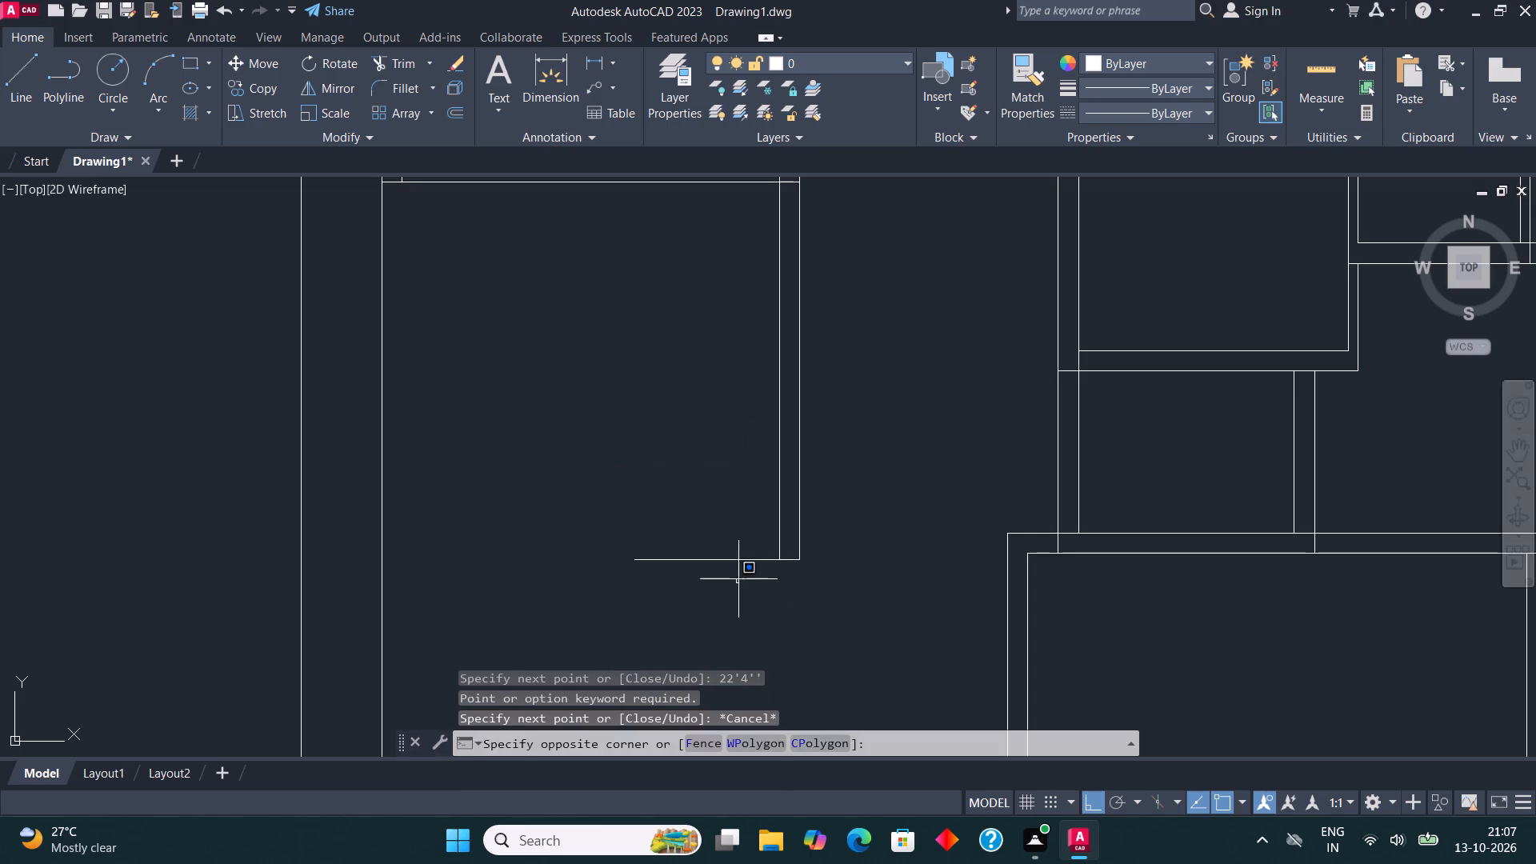
click(694, 506)
key(Delete)
Draw a 22'4" line to the left from the lower end of the new wall's inner line.
click(38, 75)
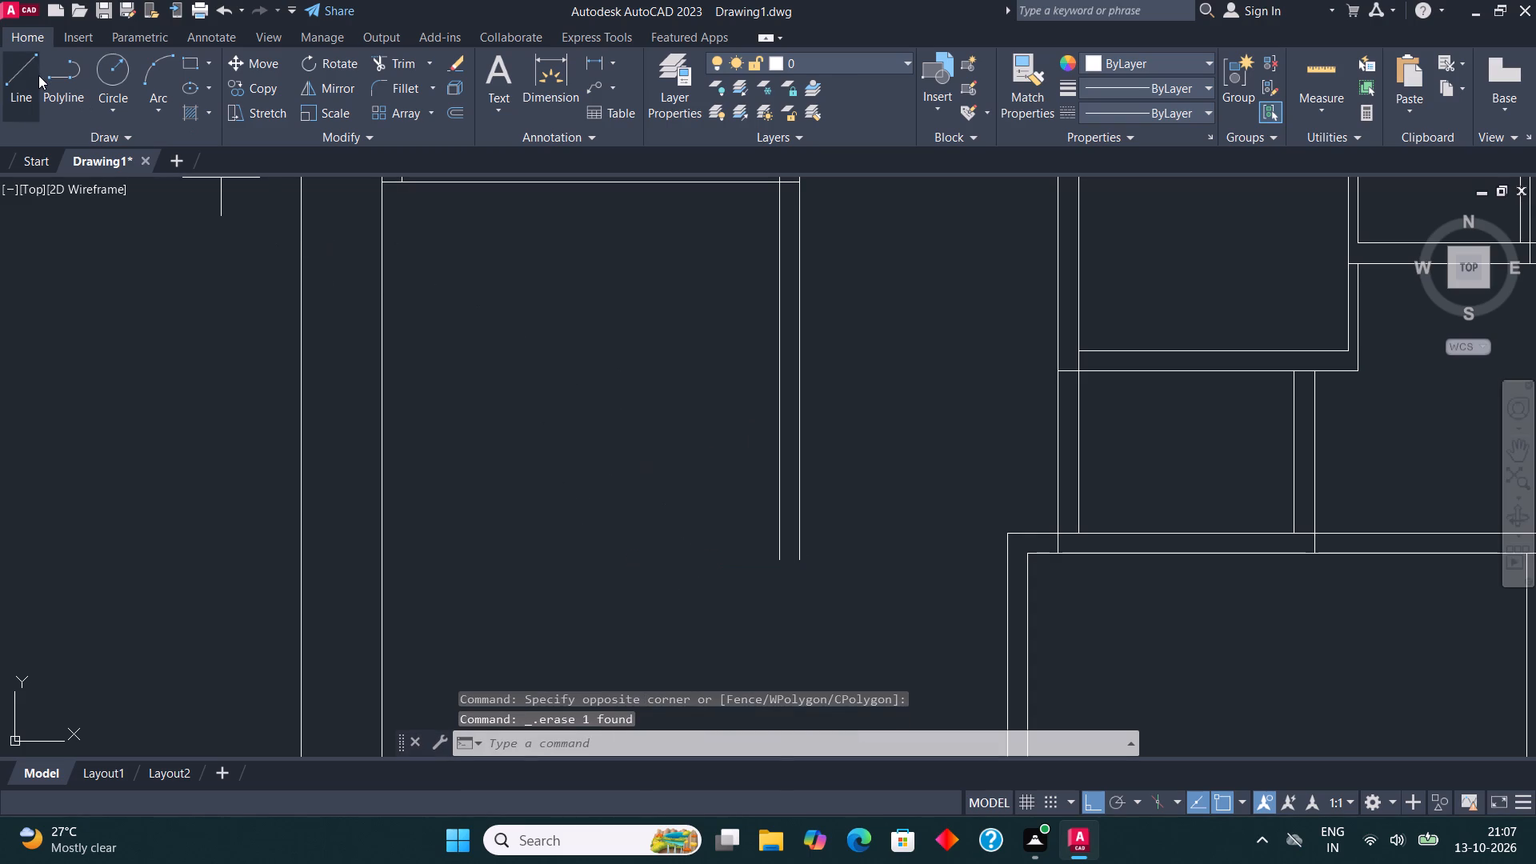
click(28, 97)
middle_drag(715, 398, 723, 453)
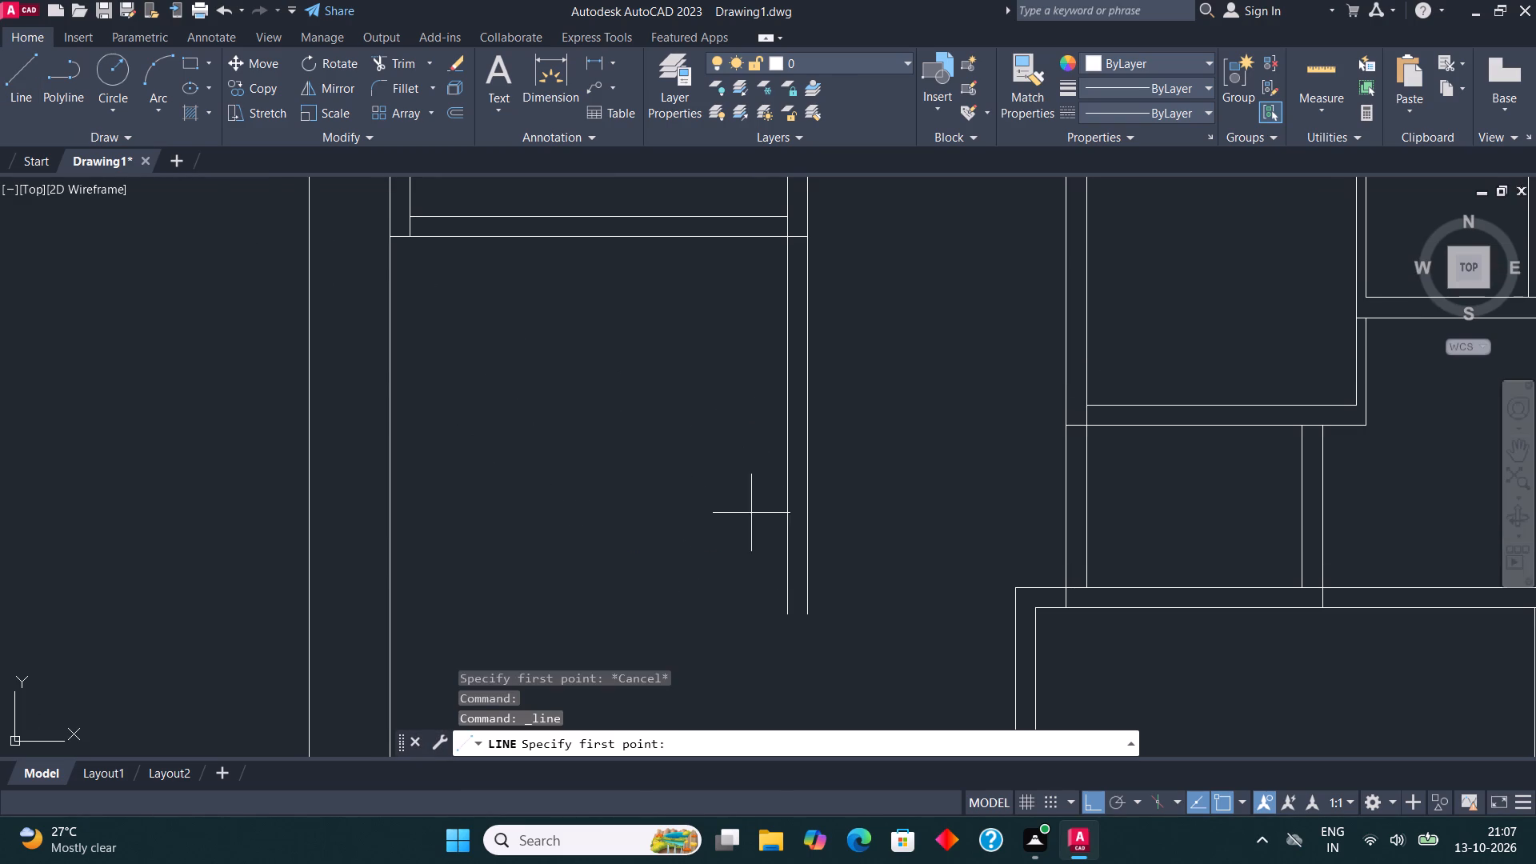
click(784, 612)
text(22'4")
key(Return)
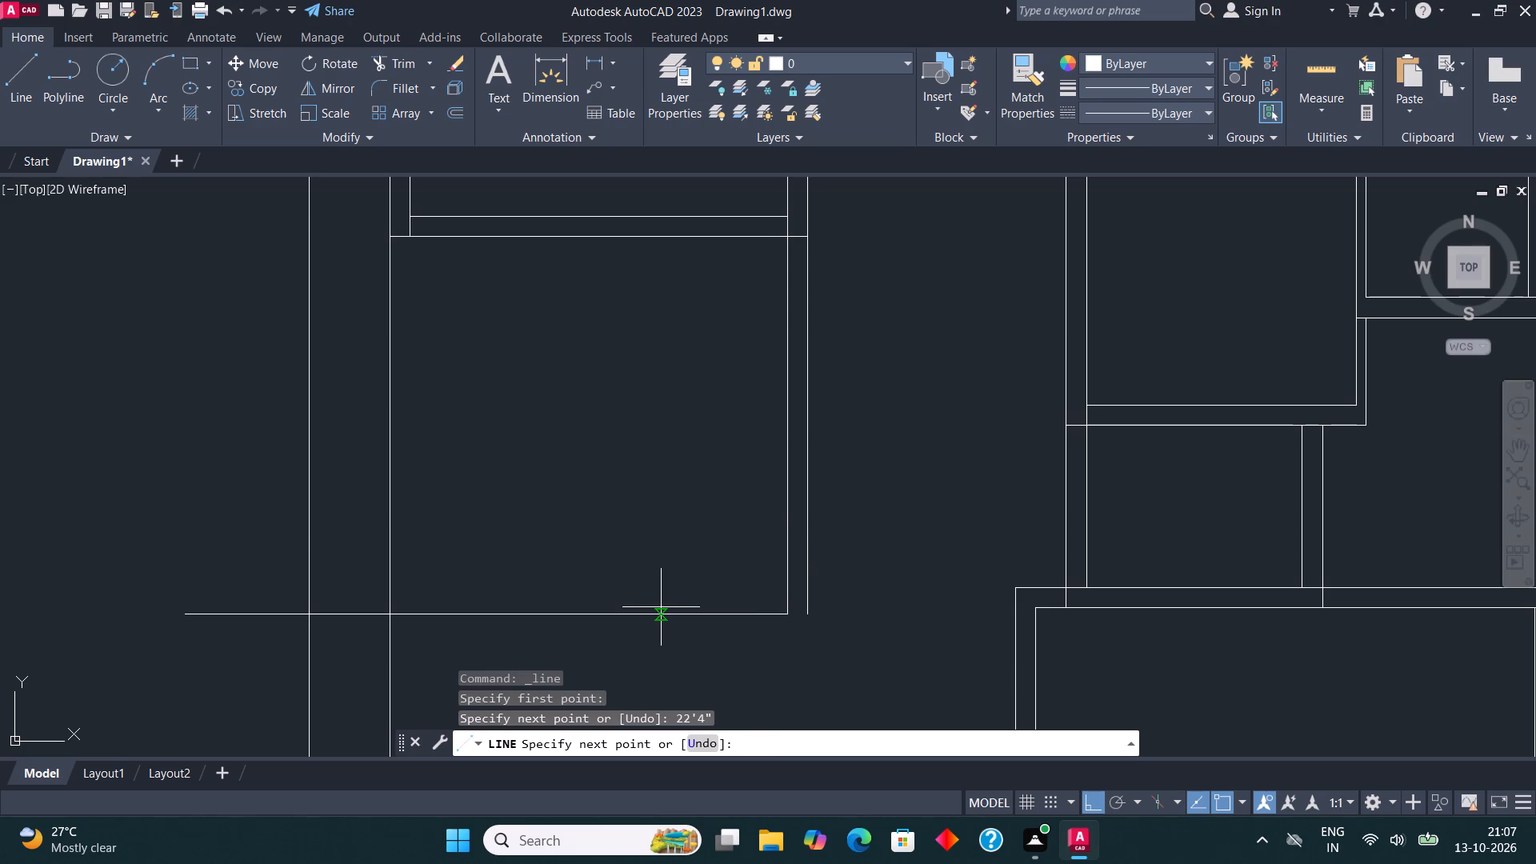
Undo the last 22'4" line segment and end the Line command.
key(ctrl+z)
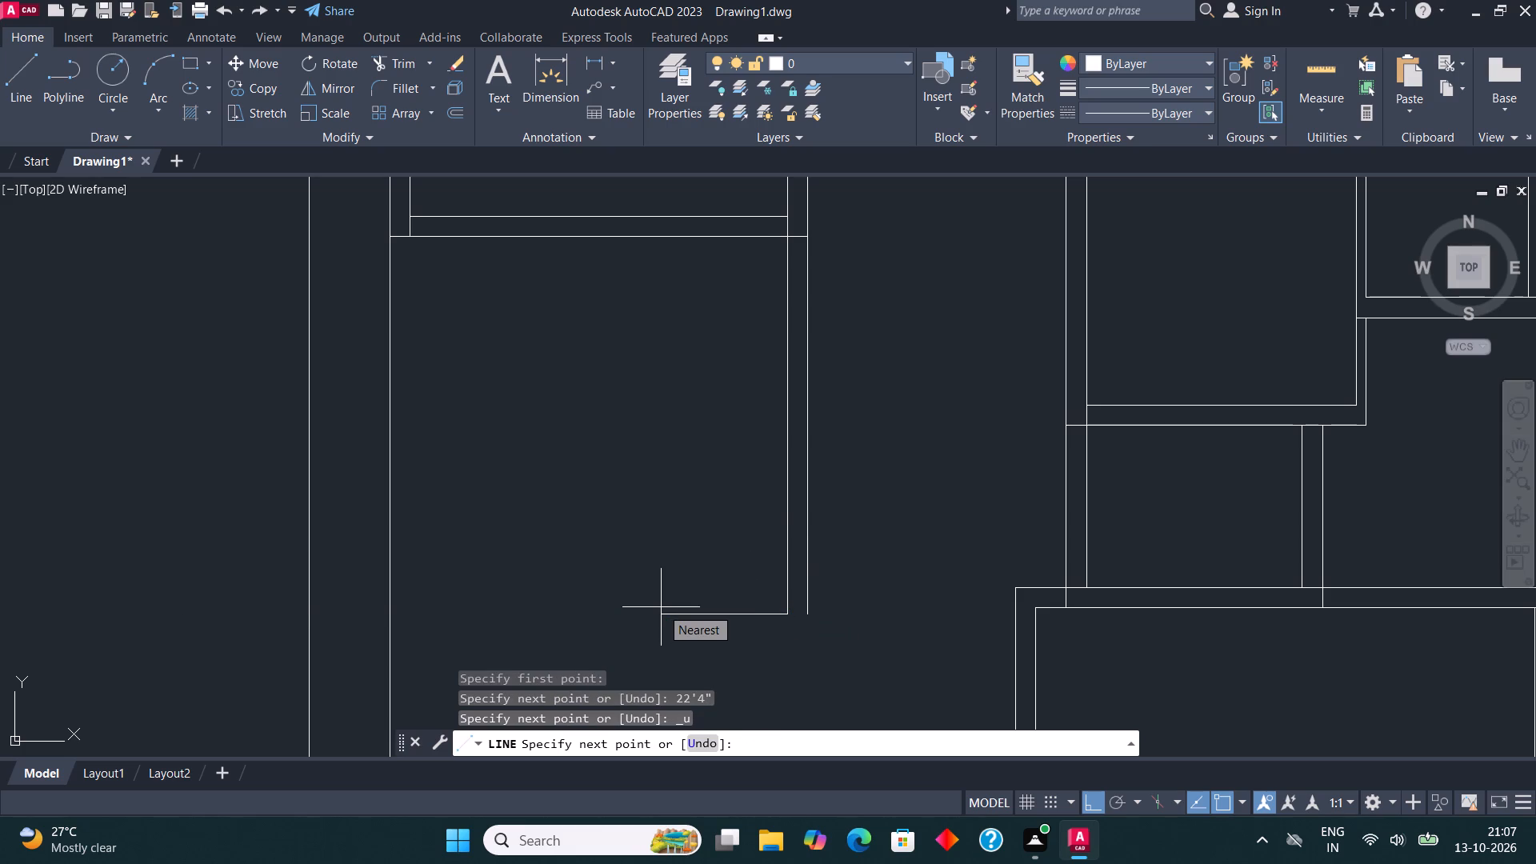
key(Escape)
Trim away both parallel 14' wall lines that extend below the upper-left room's bottom wall.
scroll(661, 607, down, 2)
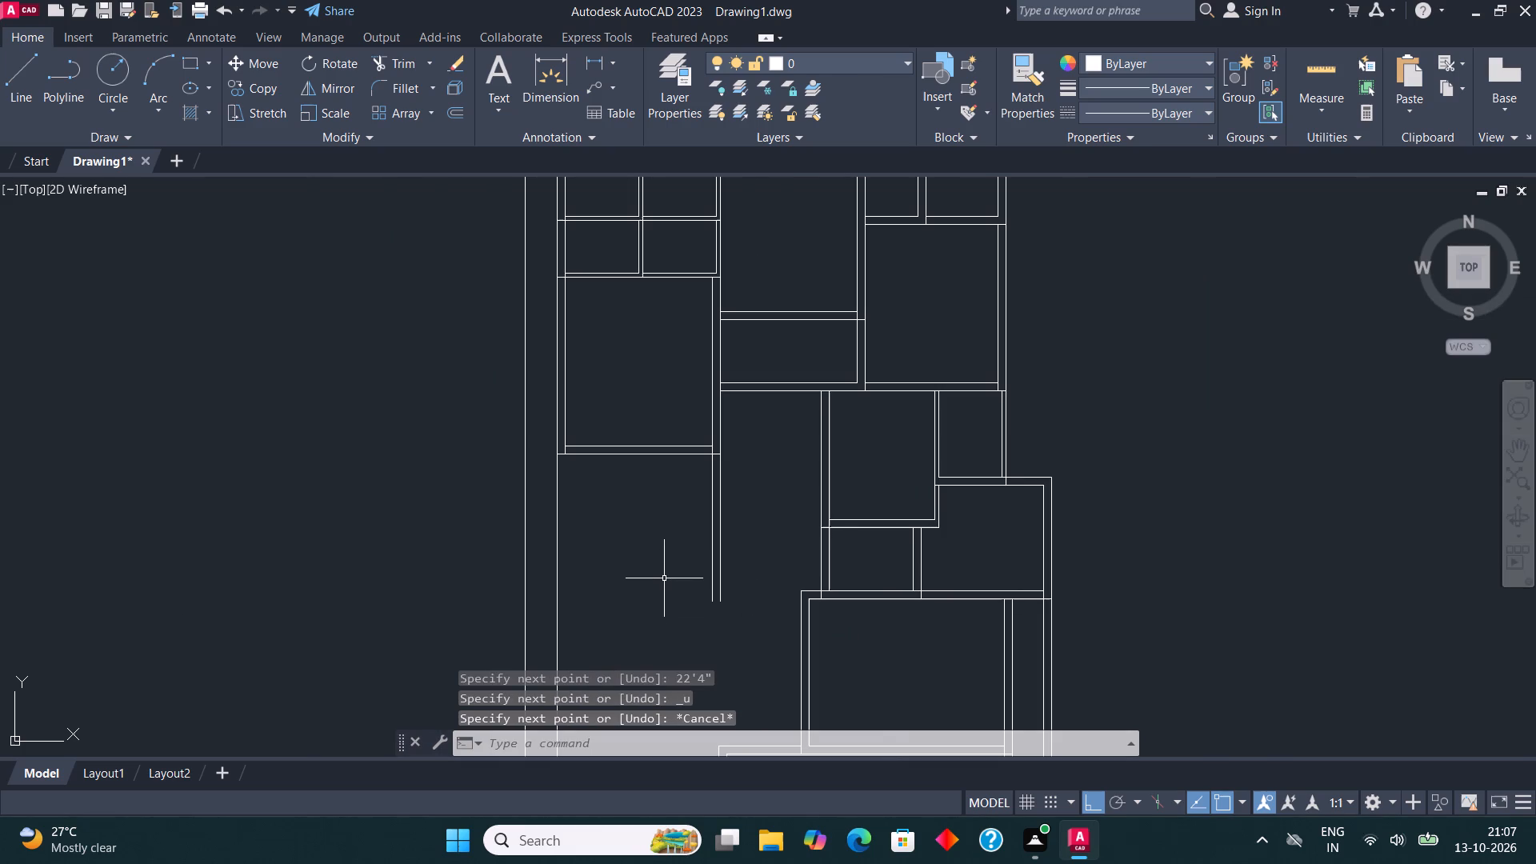
middle_drag(715, 496, 704, 489)
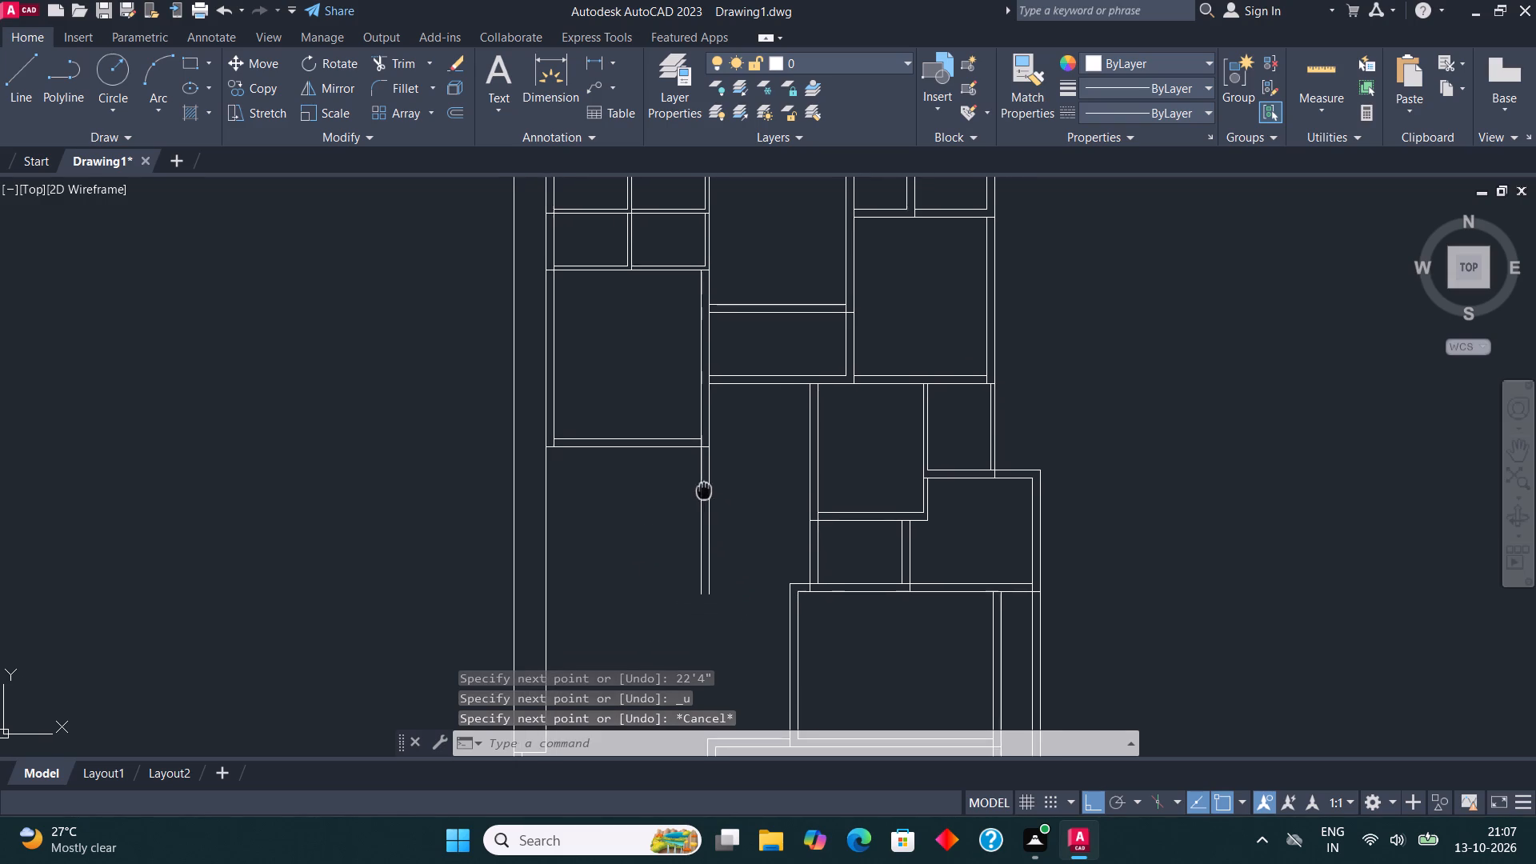
middle_drag(704, 489, 702, 487)
scroll(702, 487, up, 1)
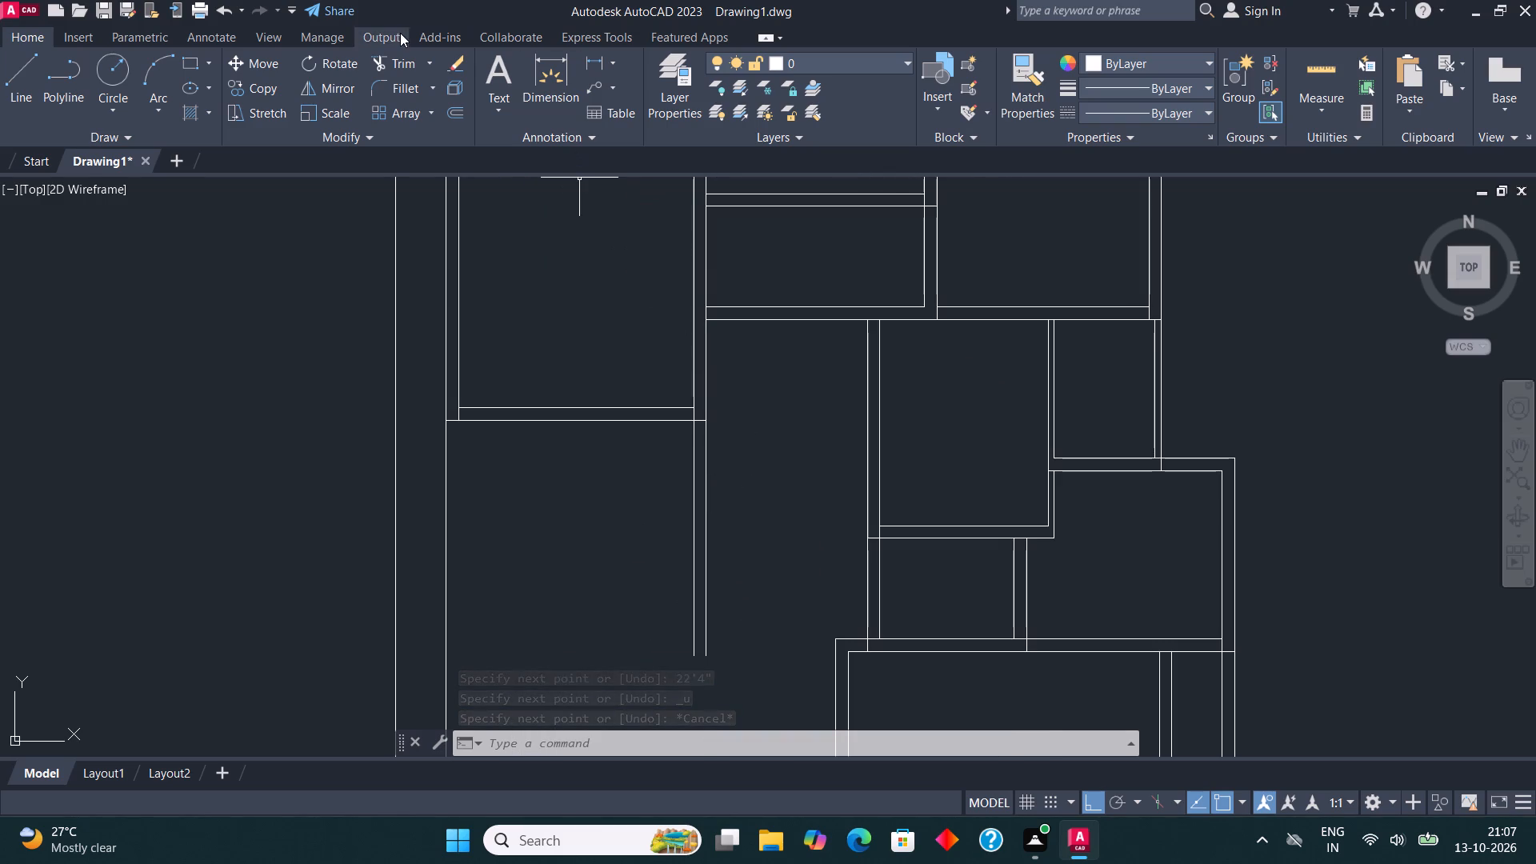
click(395, 65)
drag(630, 517, 662, 516)
click(746, 516)
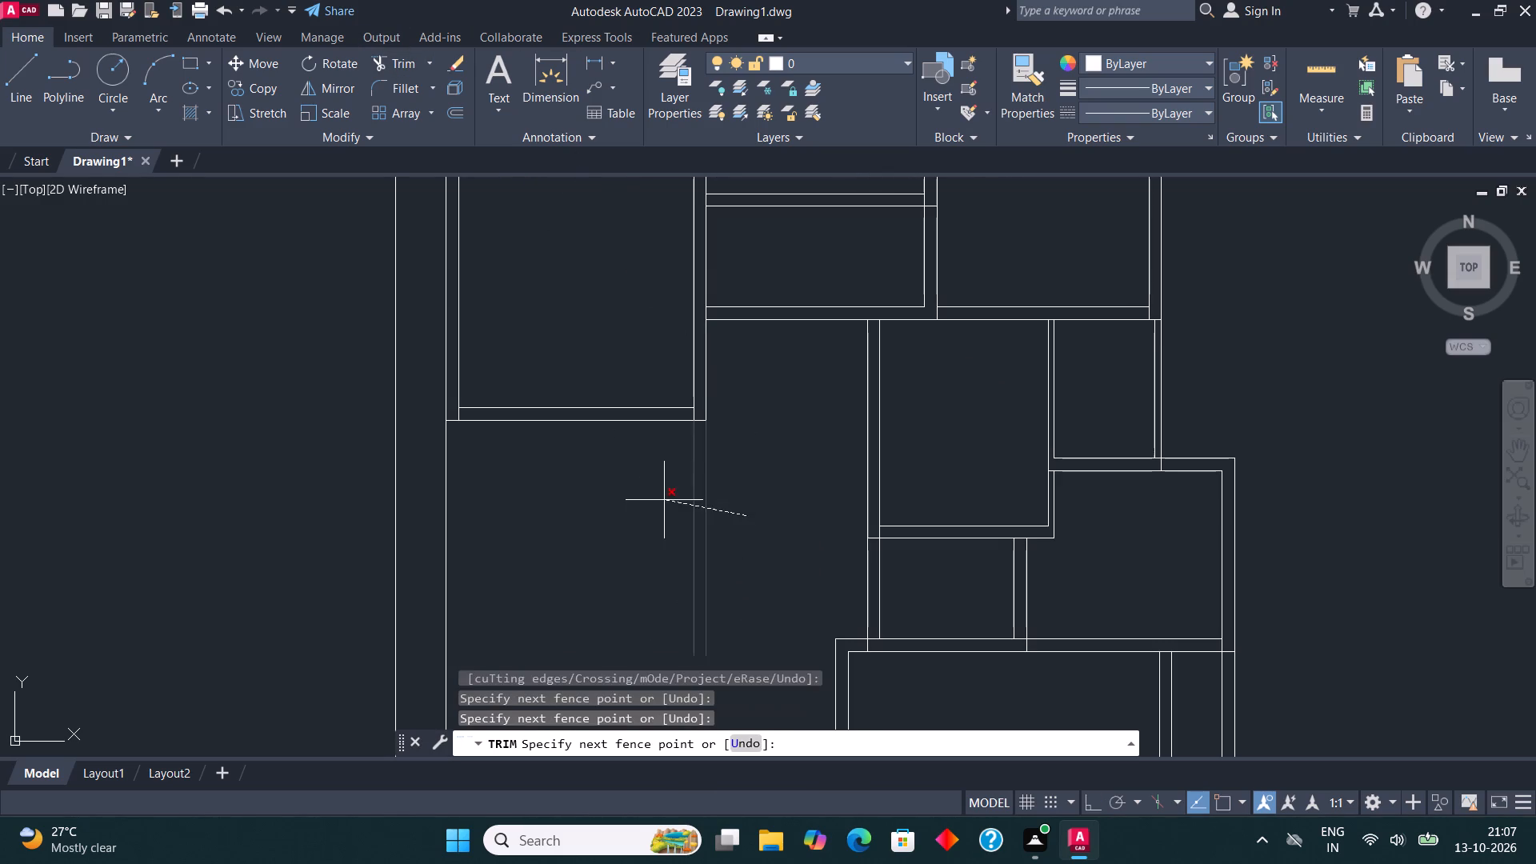
click(663, 500)
key(Escape)
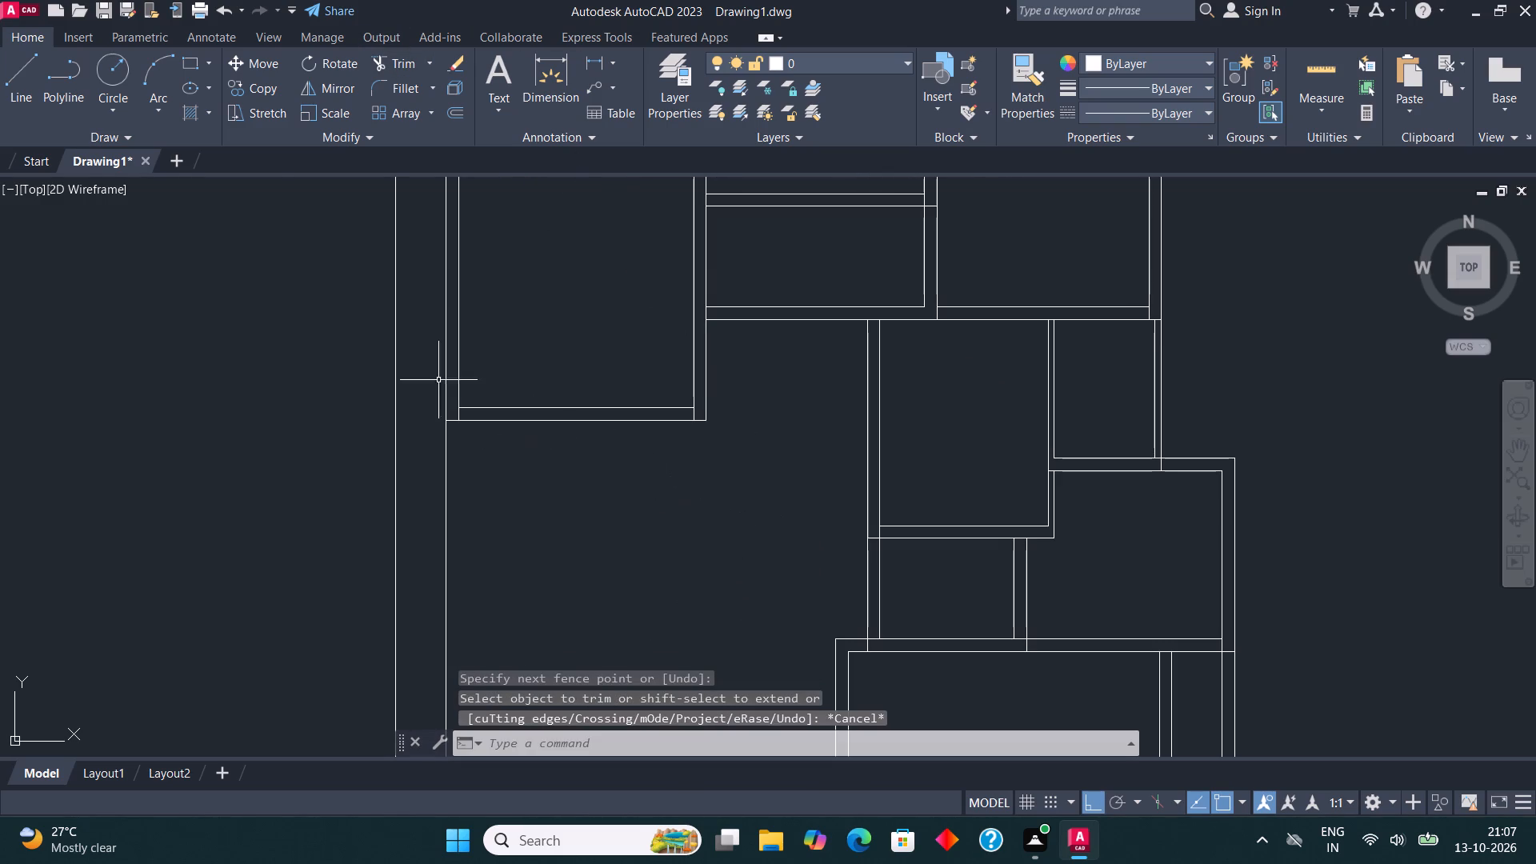
Measure the horizontal distance from the upper-left room's lower-left outer corner to the central room's left wall.
click(14, 82)
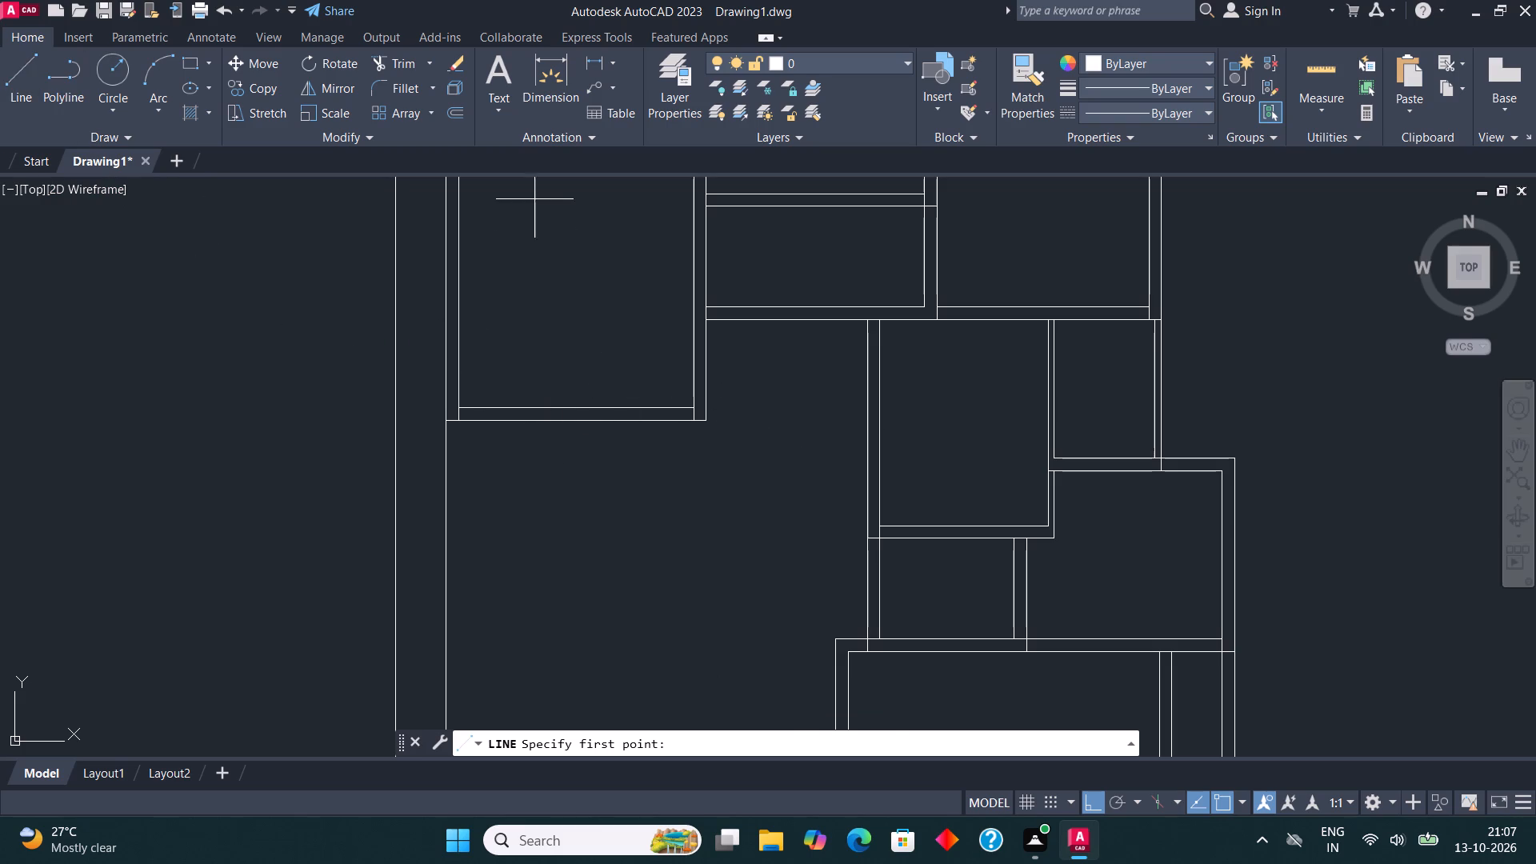
click(542, 71)
click(445, 420)
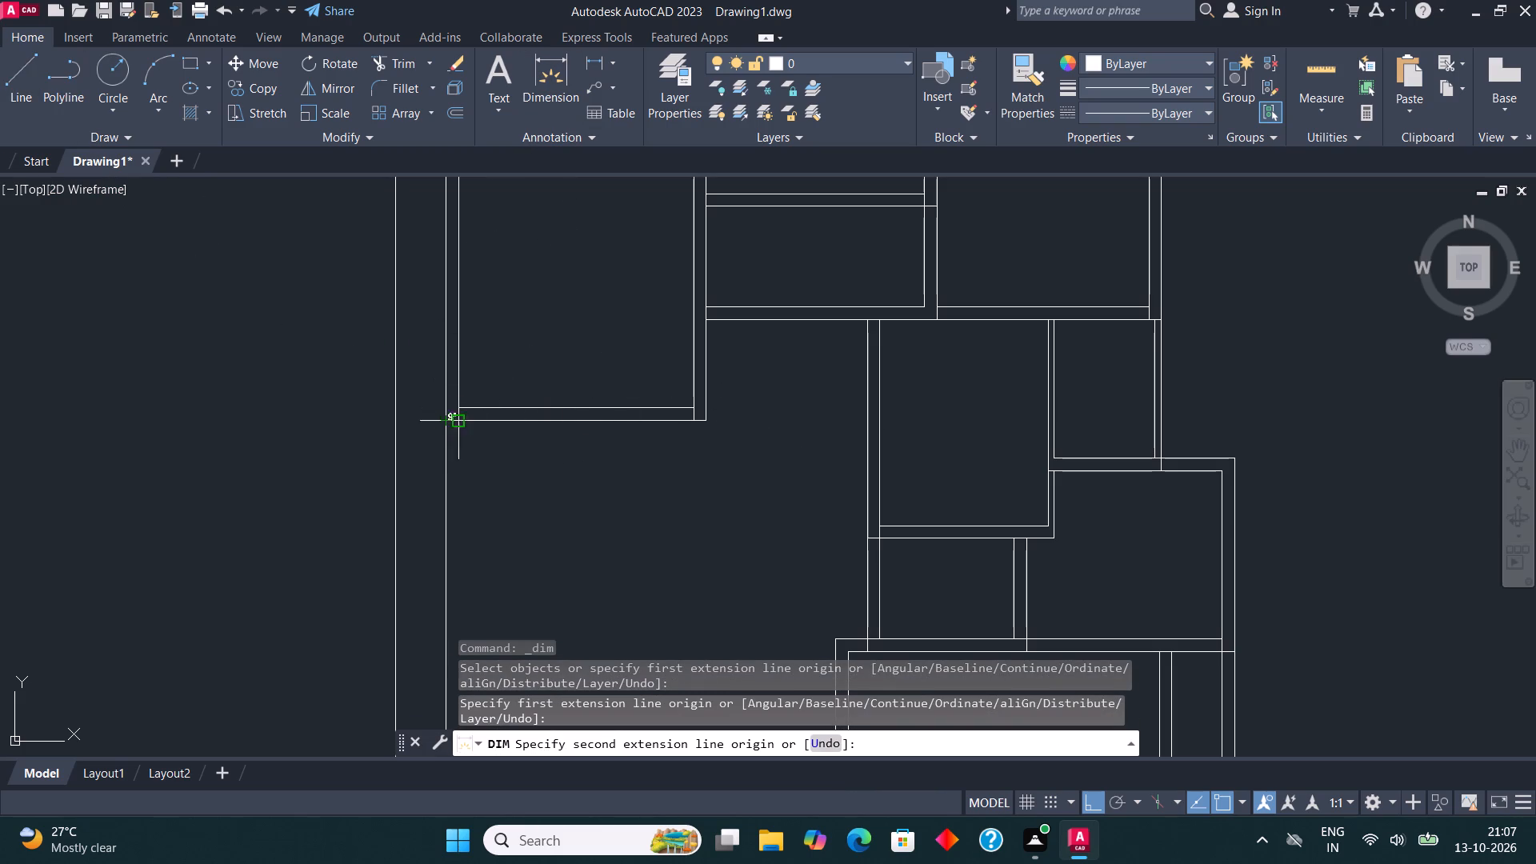
scroll(866, 426, up, 1)
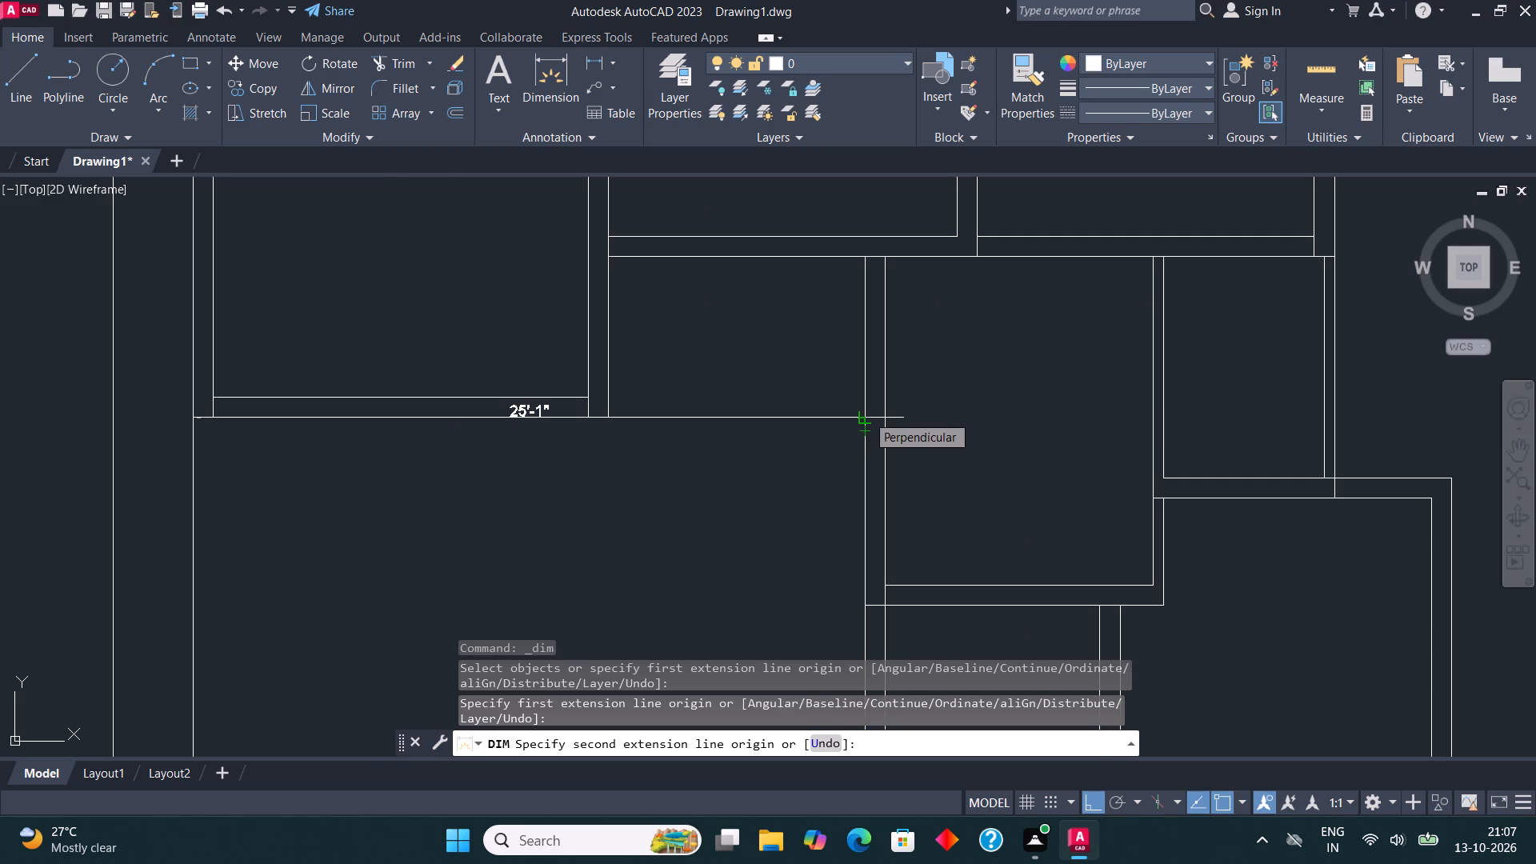
key(Escape)
From the central room's left wall, level with the upper-left room's bottom edge, draw a line 22'4" to the left and 14' down.
click(13, 70)
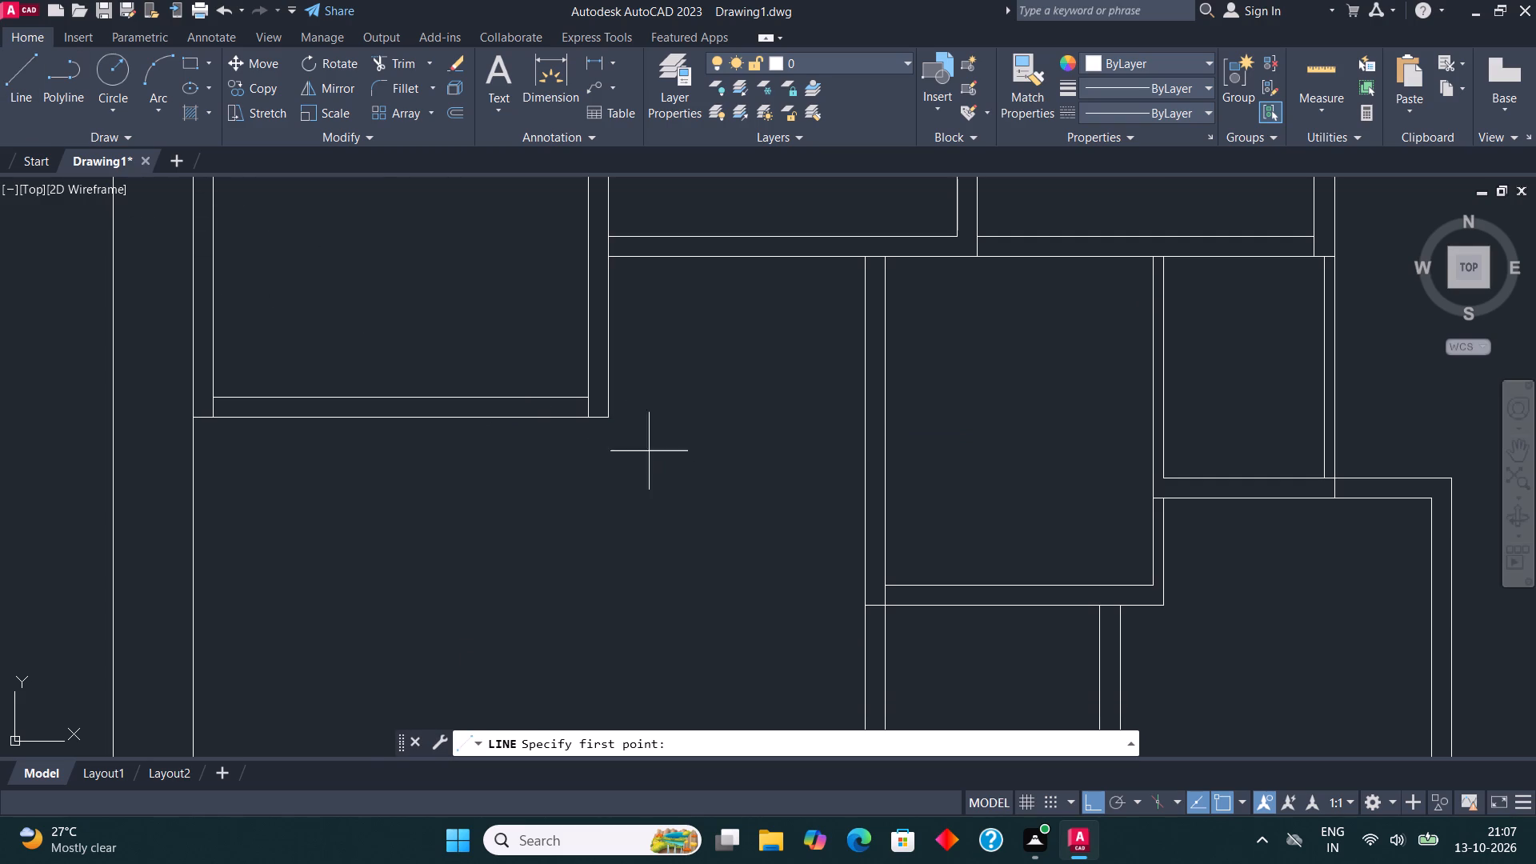
click(844, 416)
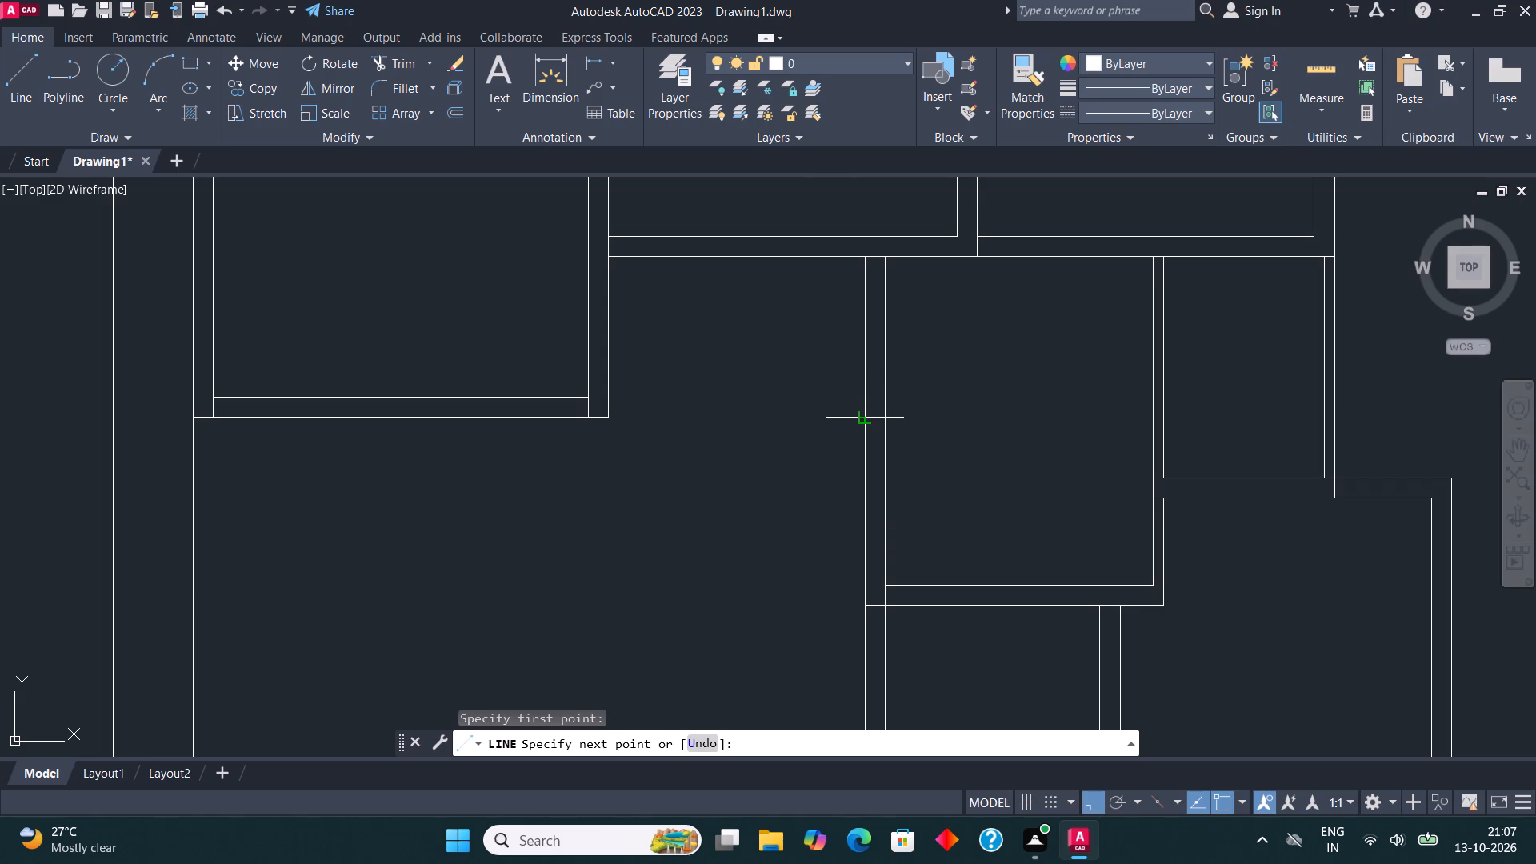
click(871, 413)
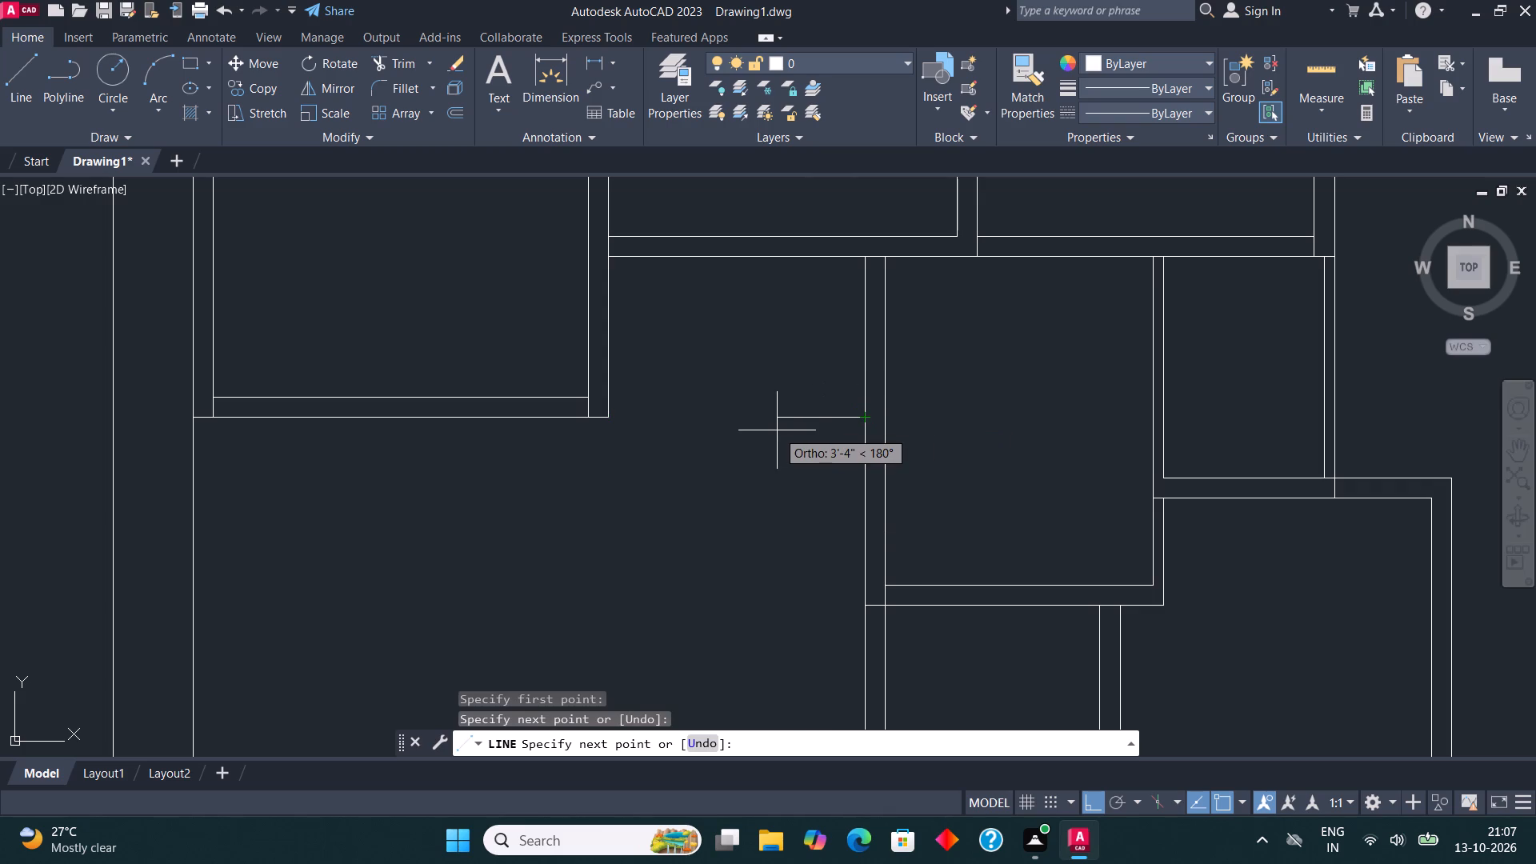
text(22'4")
key(Return)
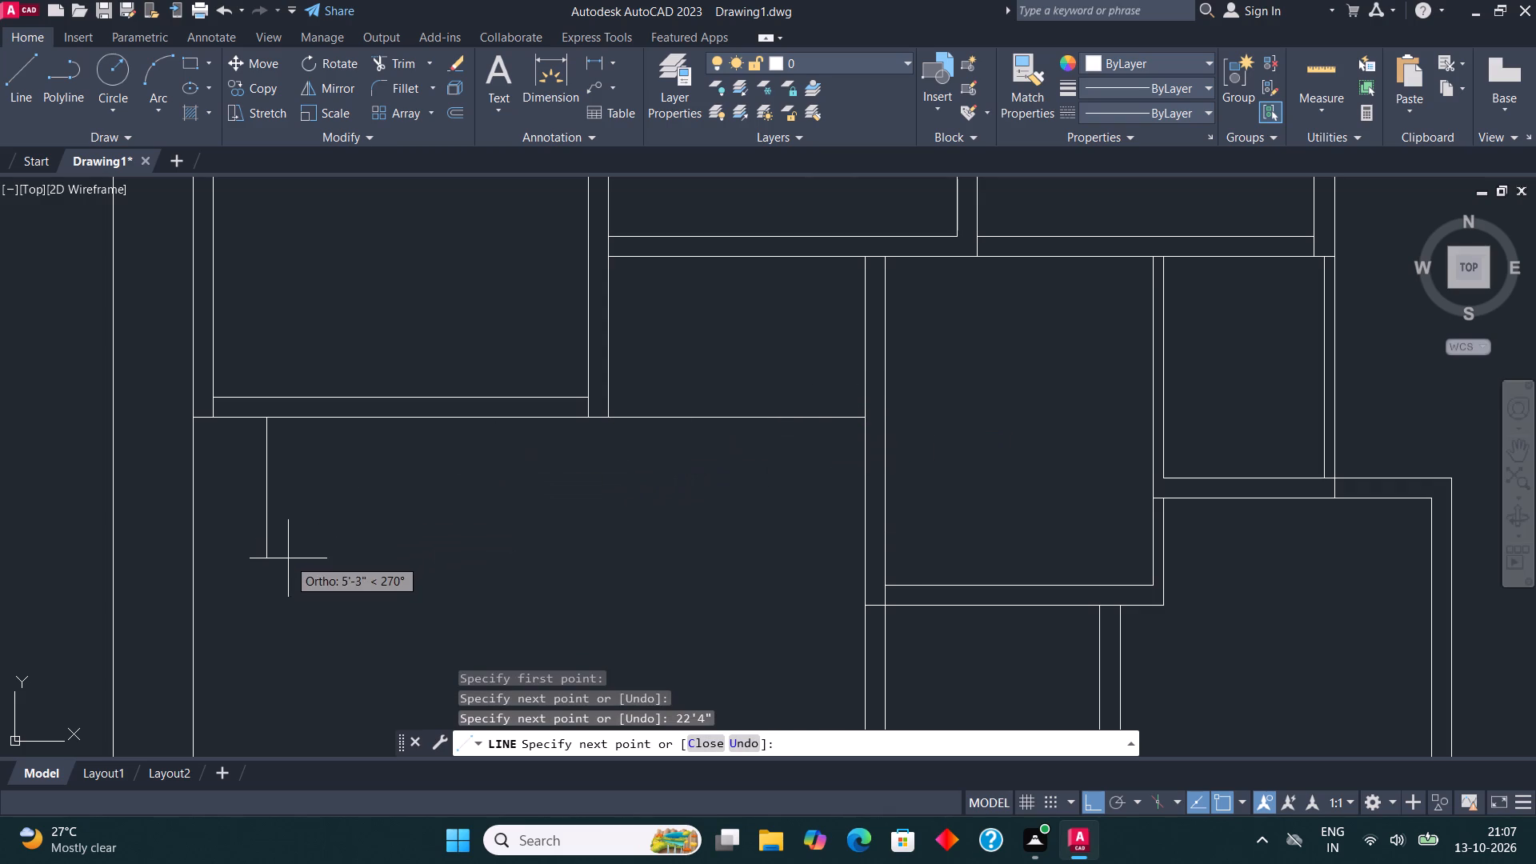
middle_drag(288, 558, 350, 462)
text(14')
key(Return)
scroll(954, 370, down, 1)
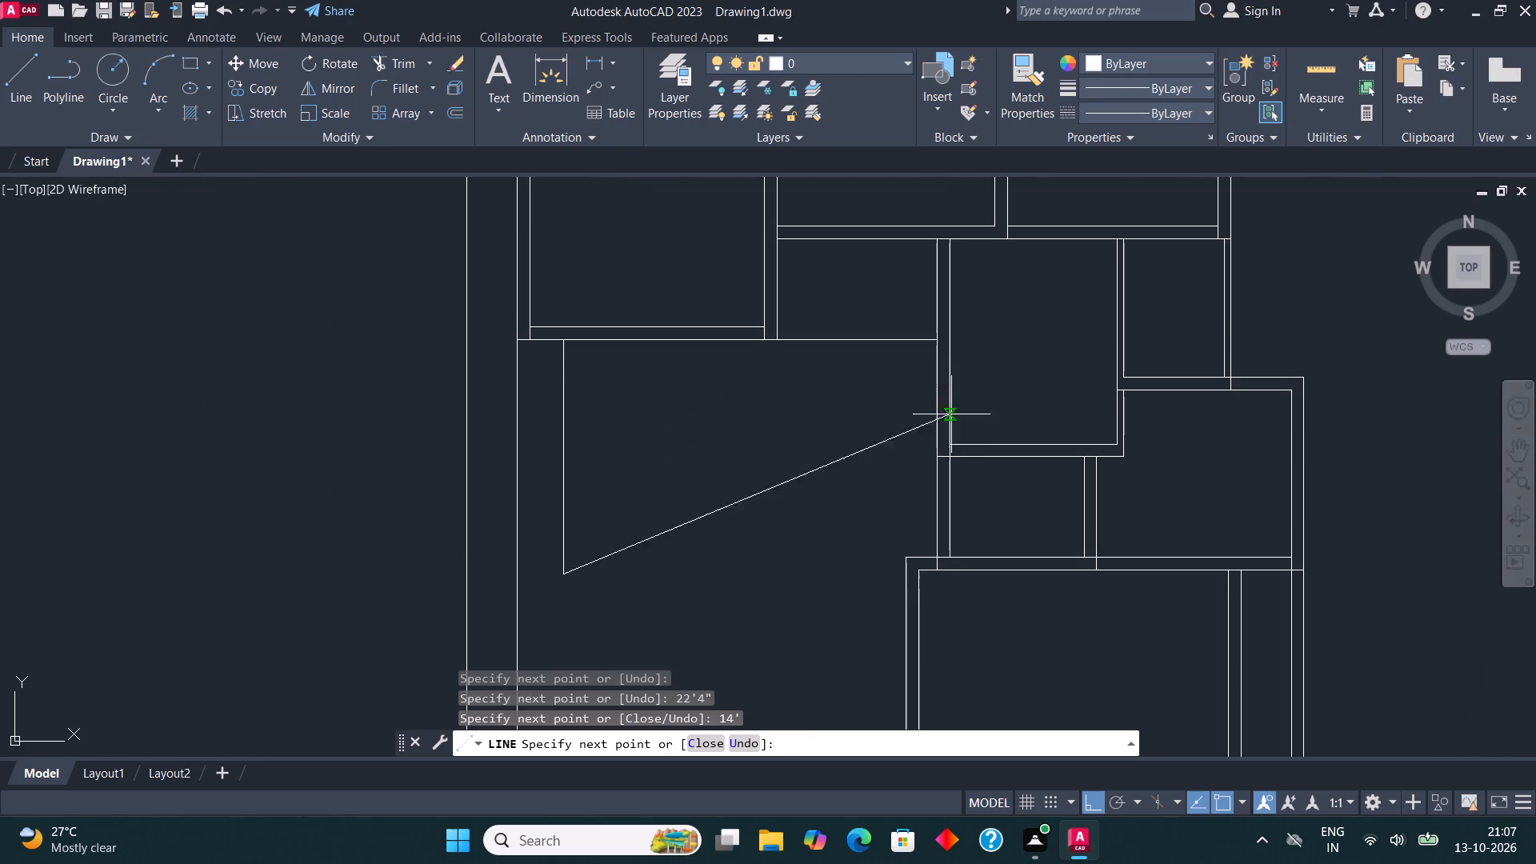
middle_drag(886, 565, 854, 545)
scroll(854, 545, up, 2)
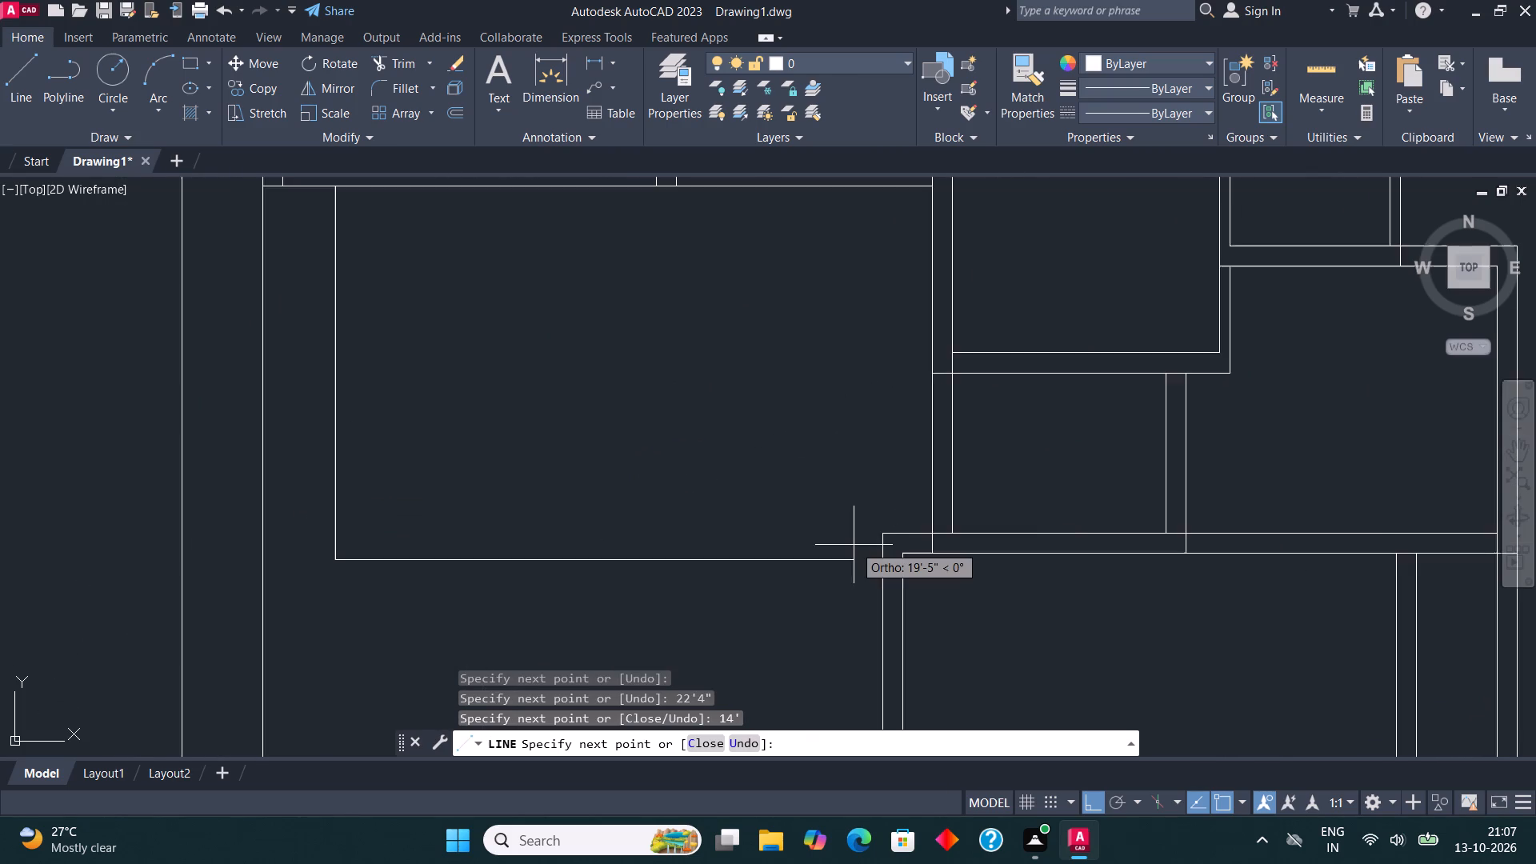
scroll(854, 545, down, 1)
key(Escape)
Draw the new room's bottom line from the lower room's upper-left outer corner leftward to the 14' vertical line.
click(11, 89)
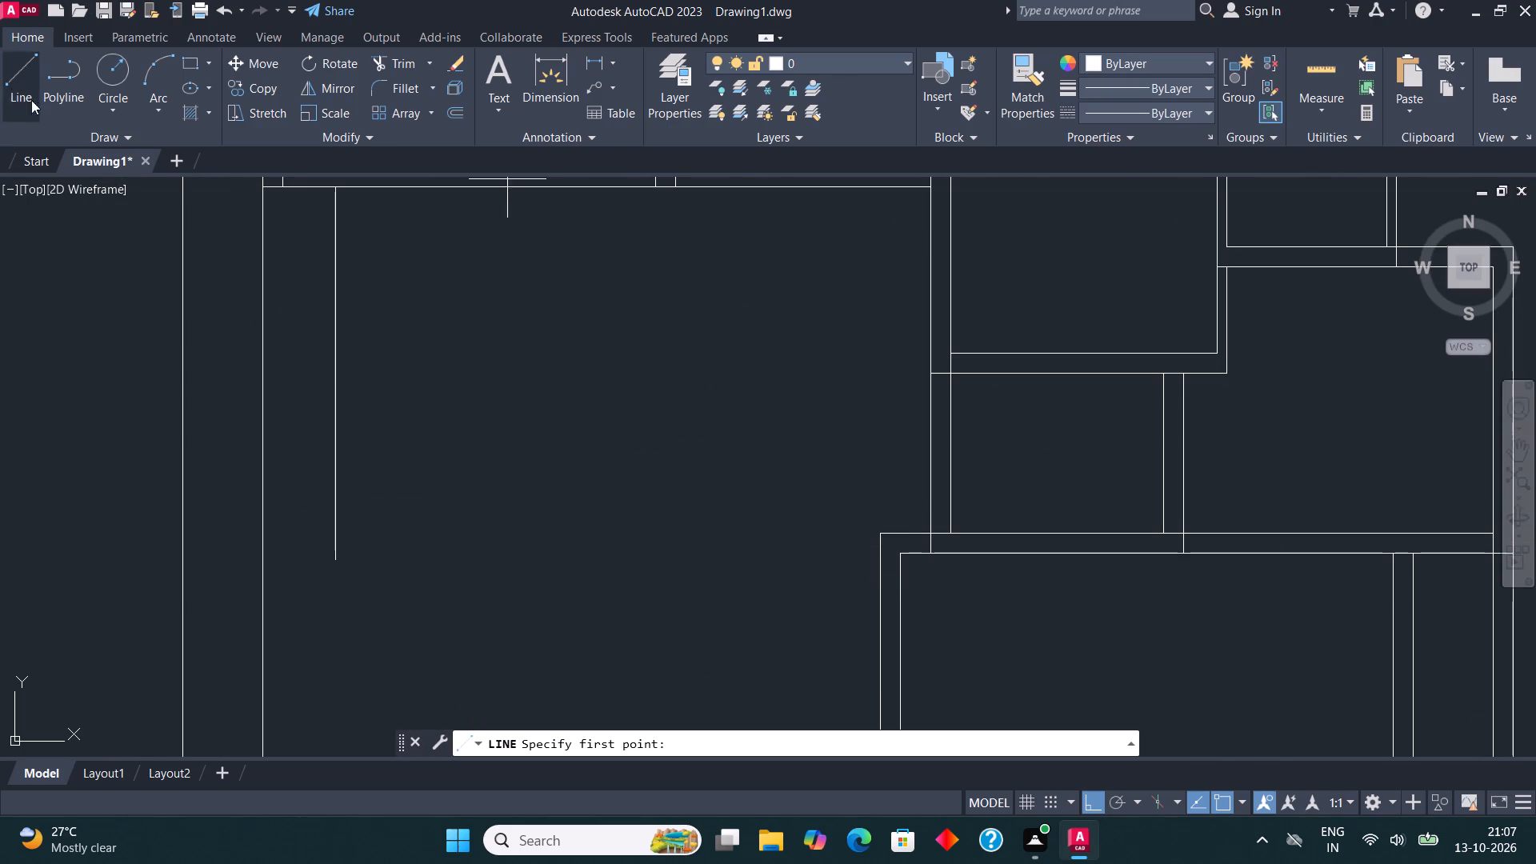
middle_drag(859, 571, 878, 602)
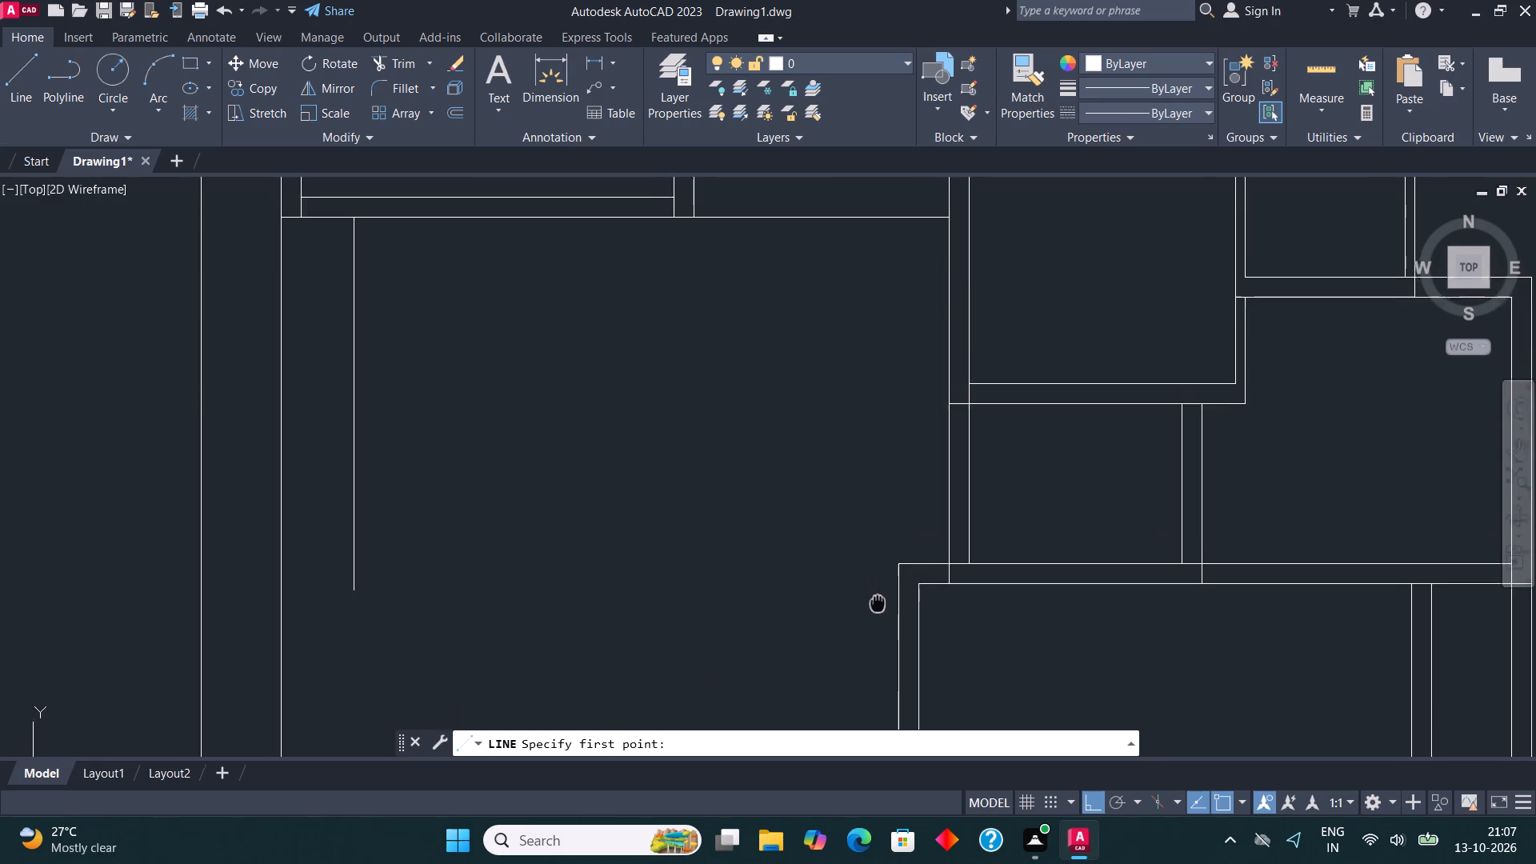
middle_drag(878, 602, 888, 635)
scroll(802, 473, down, 2)
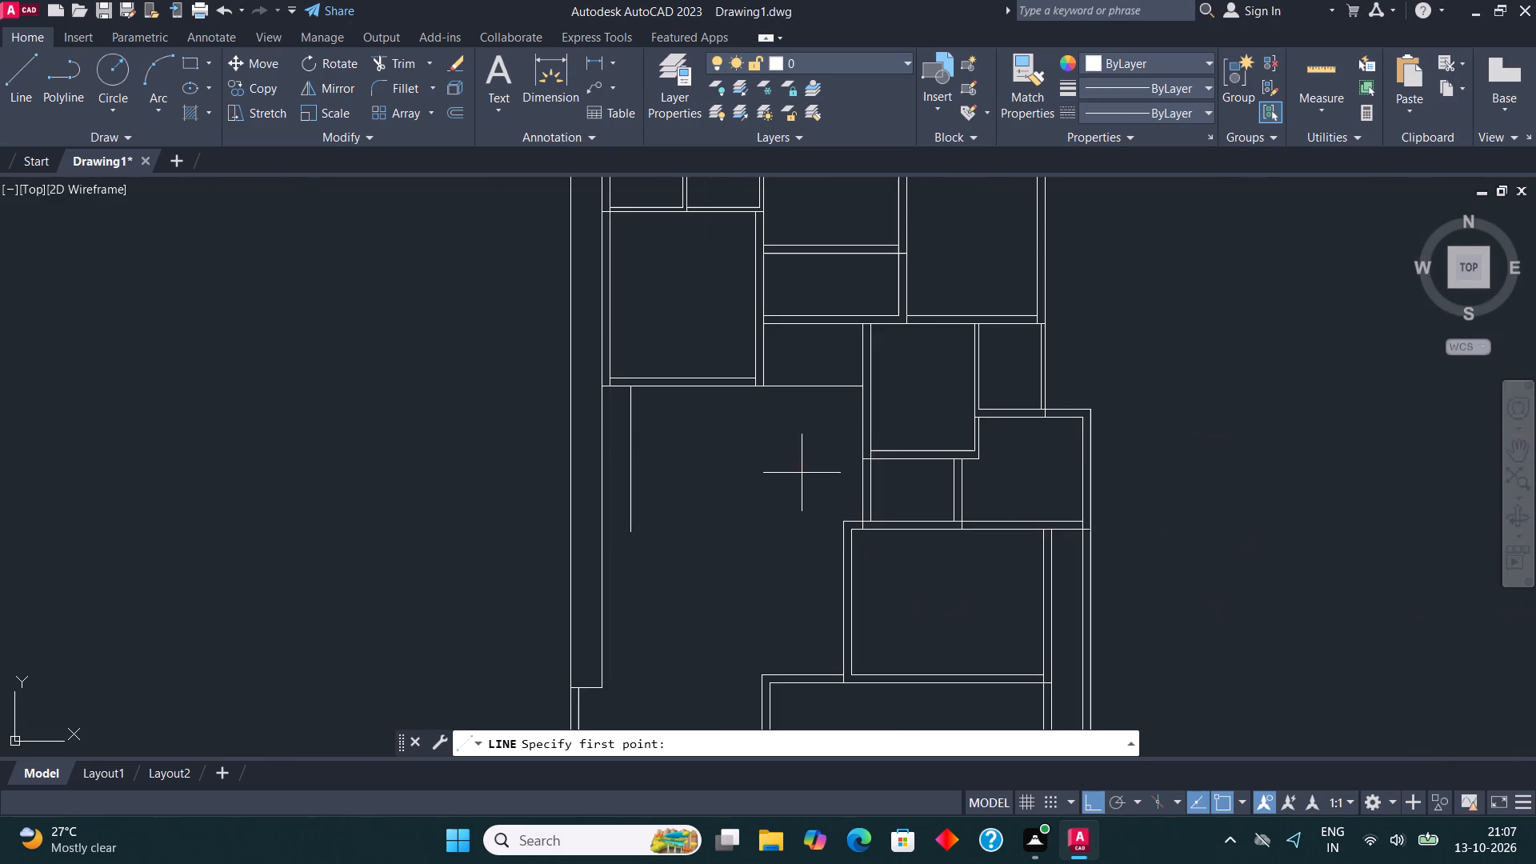
scroll(802, 473, up, 2)
click(898, 598)
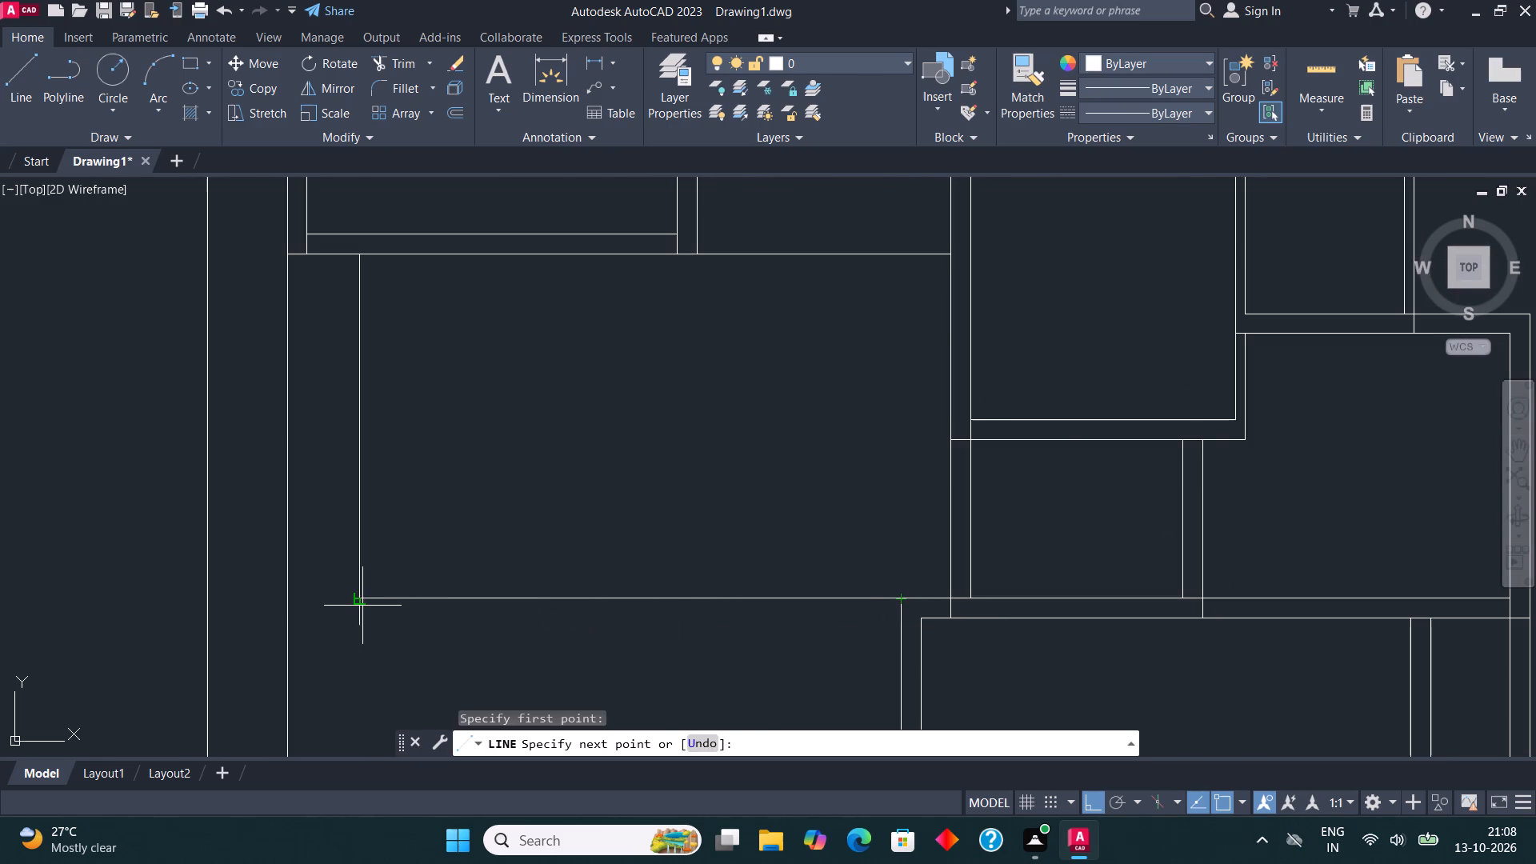
click(362, 606)
key(Escape)
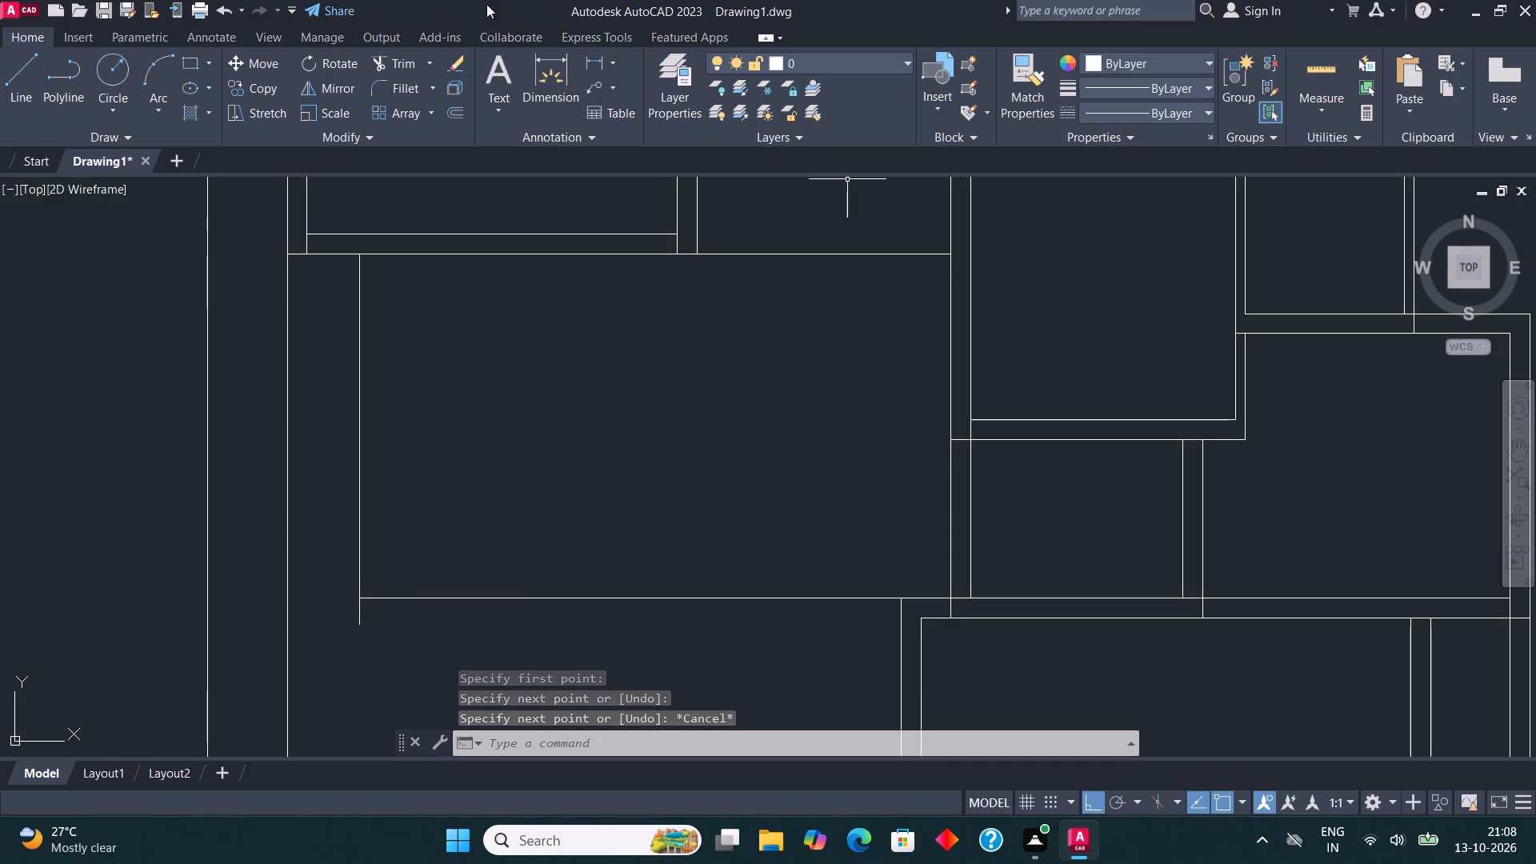
Trim the end of the 14' vertical line that overshoots the new room's bottom line.
click(406, 67)
click(332, 629)
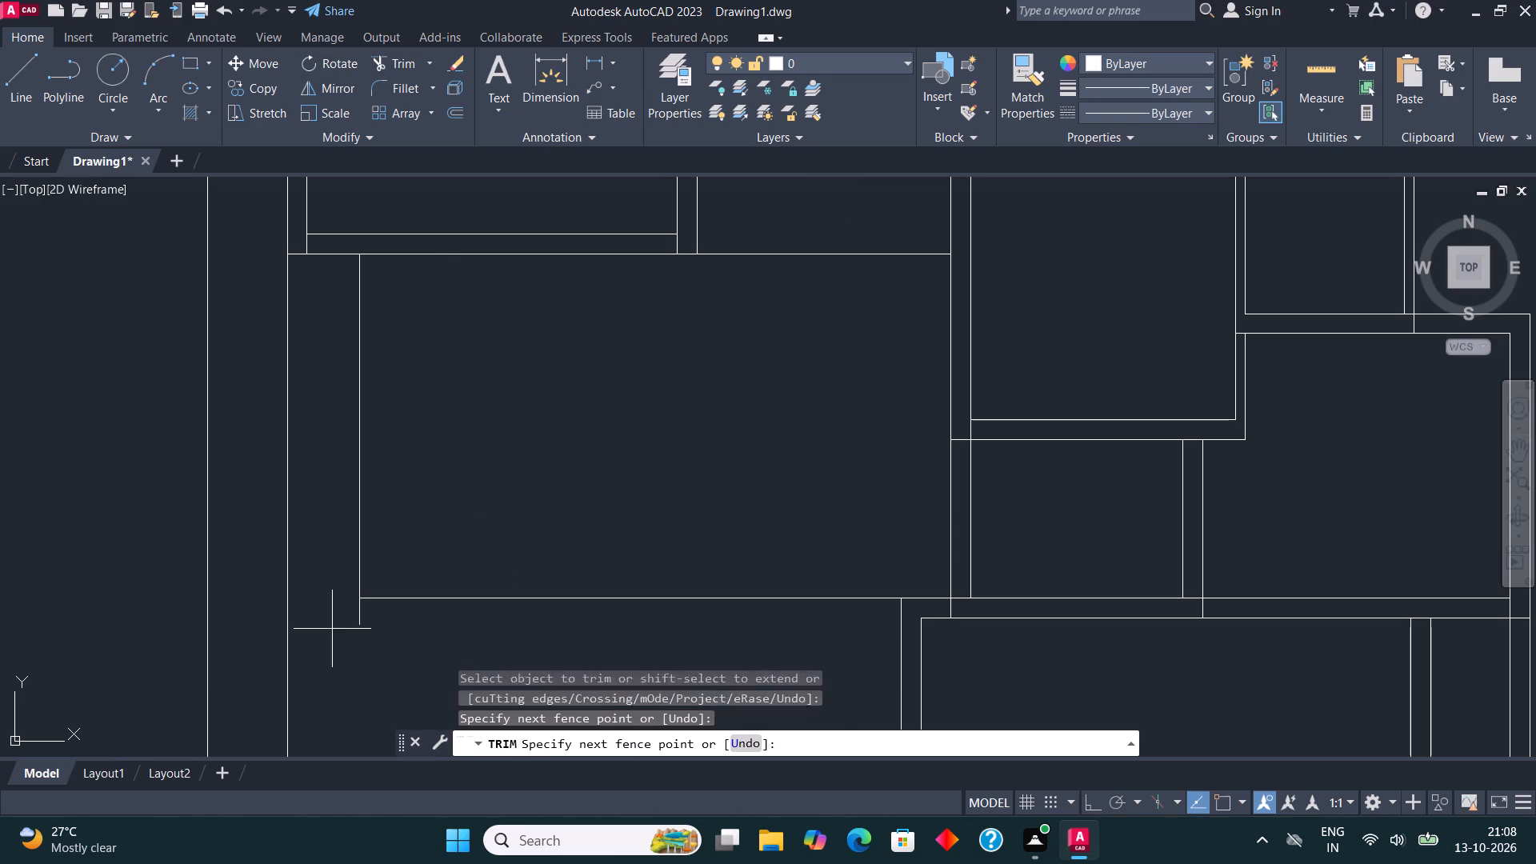
click(373, 610)
scroll(397, 597, down, 1)
scroll(412, 586, up, 1)
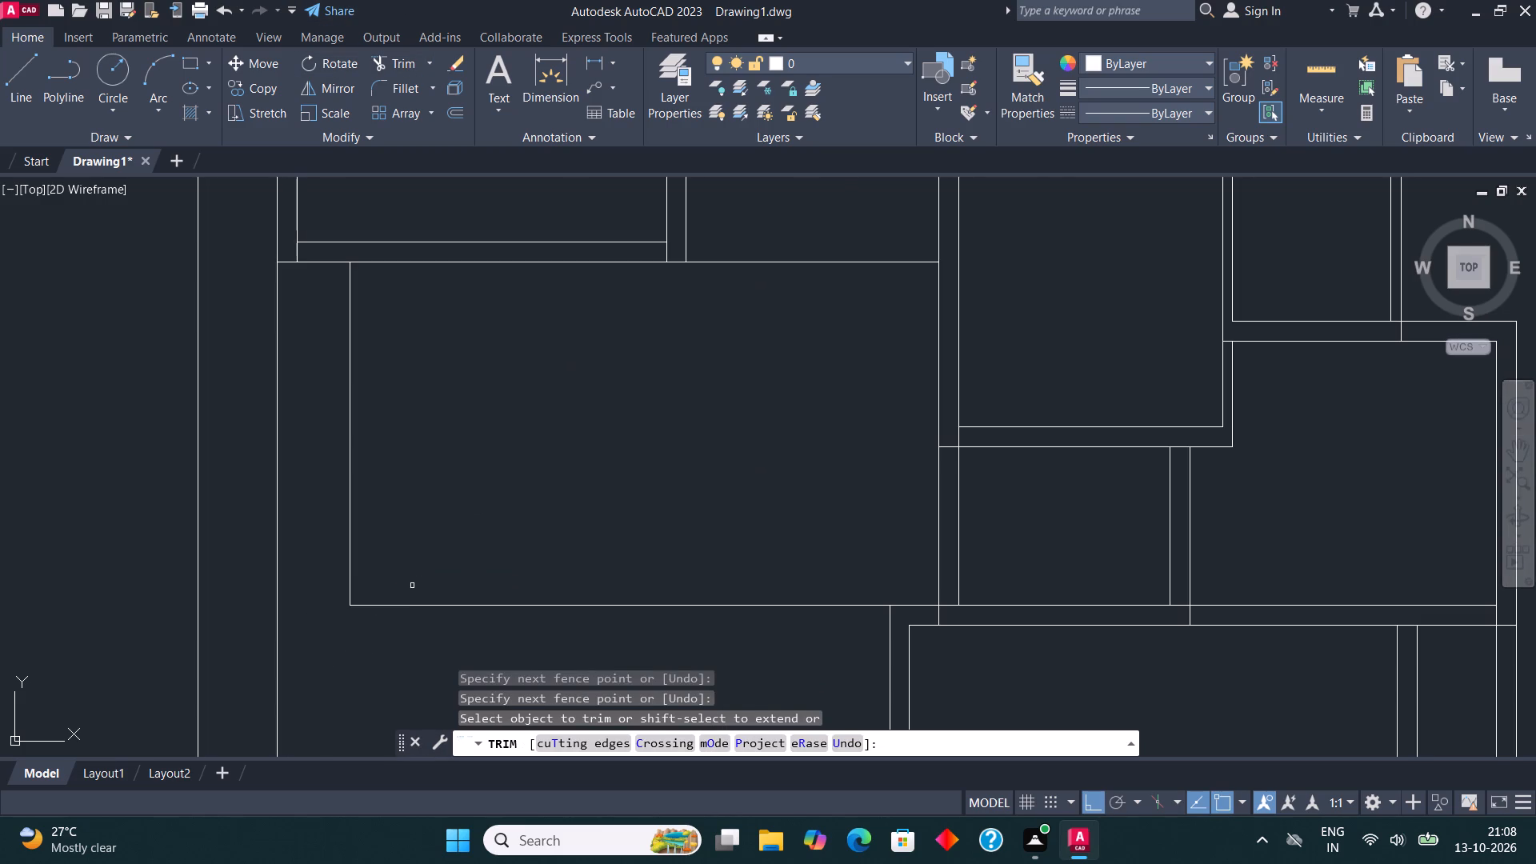
key(Escape)
Offset the new room's left and bottom lines 9" outward to form the wall thickness.
drag(401, 632, 394, 623)
click(350, 532)
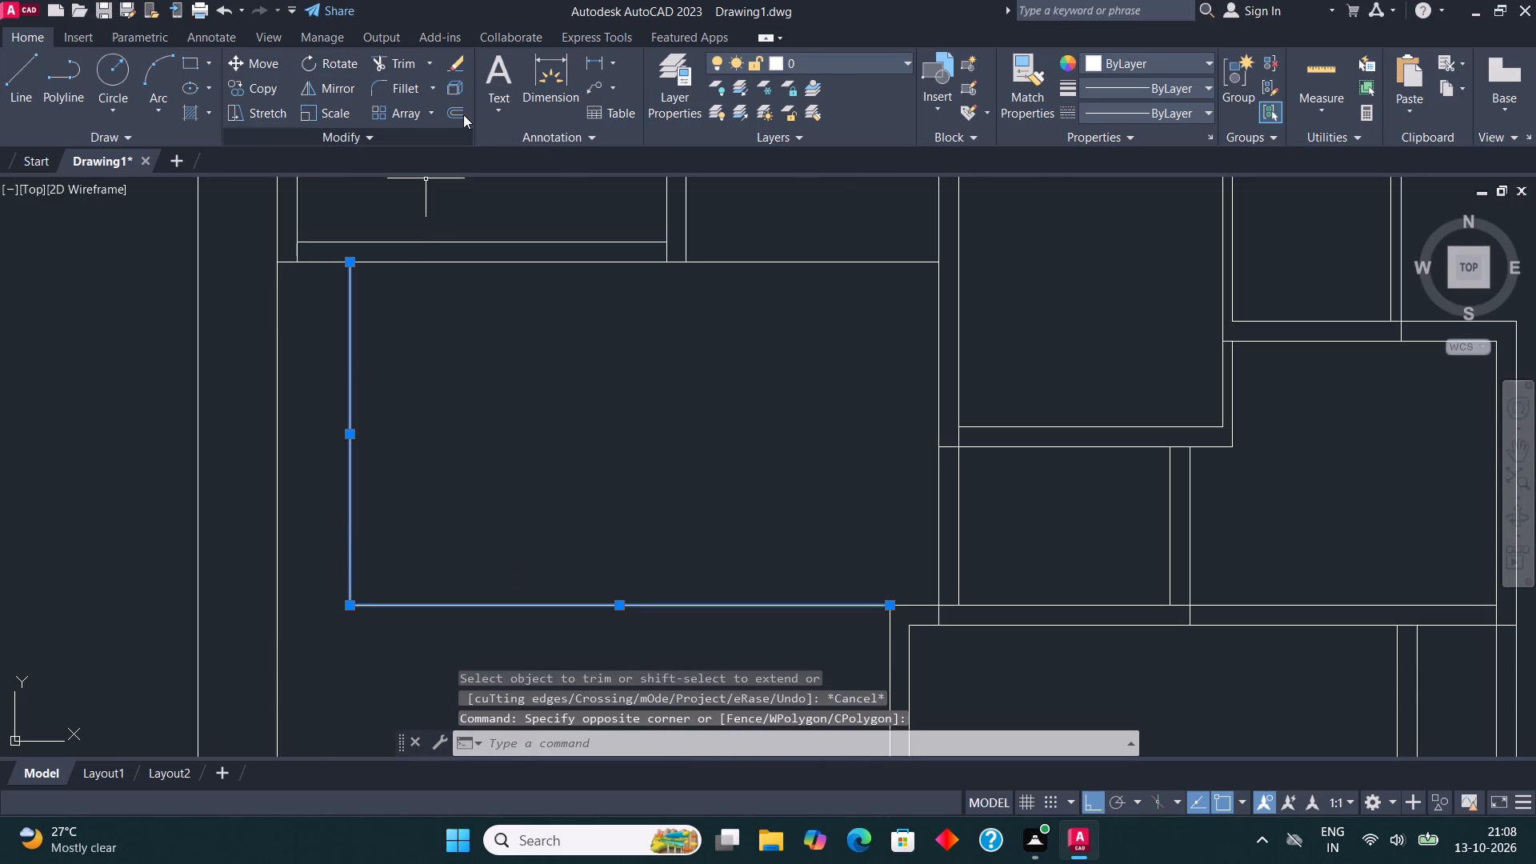
click(463, 114)
click(352, 439)
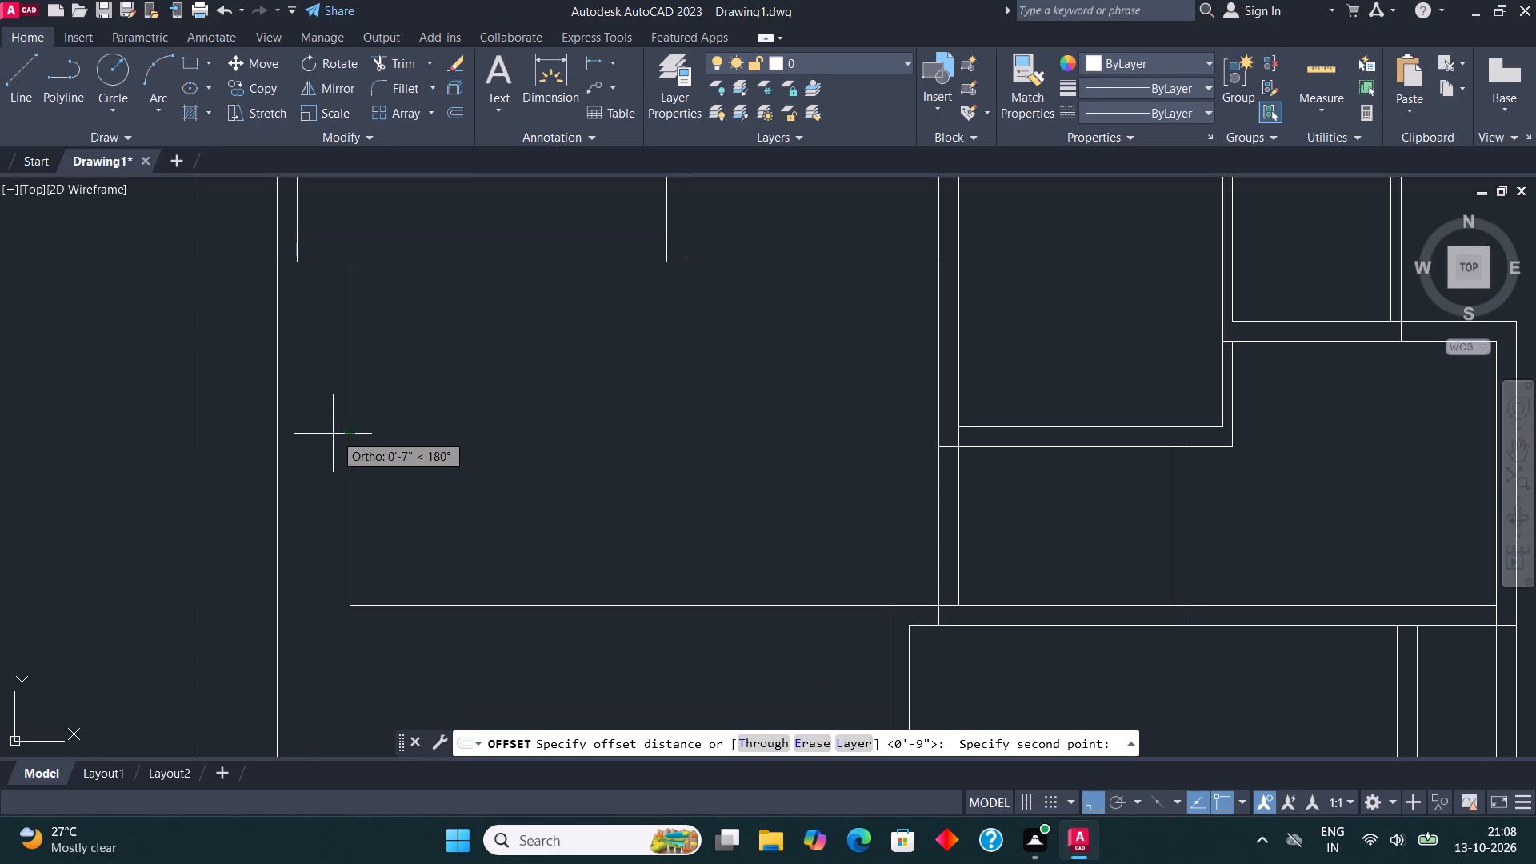
text(9")
key(Return)
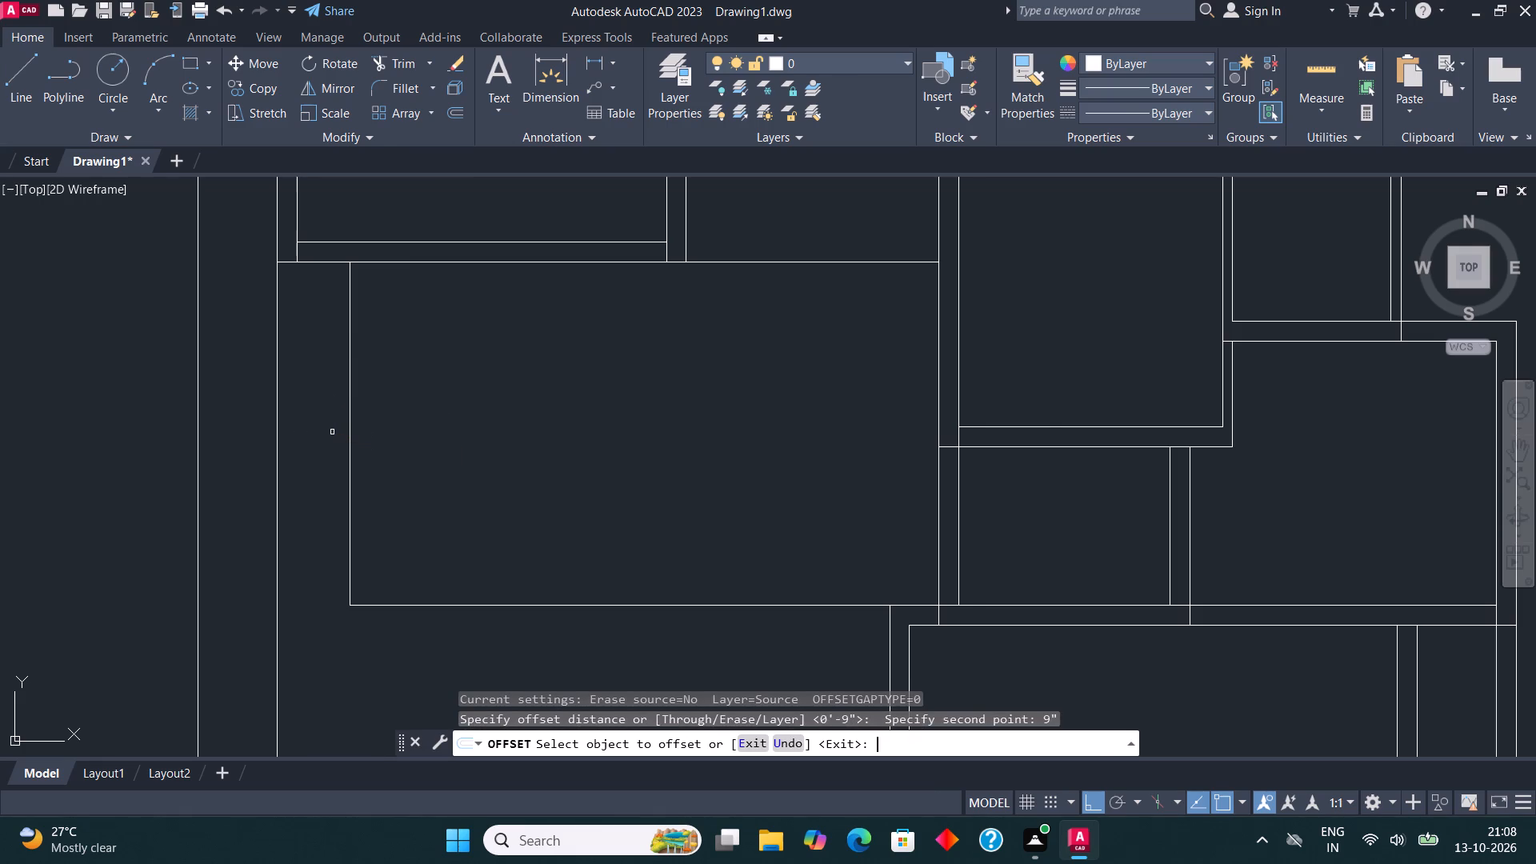
click(350, 510)
click(335, 482)
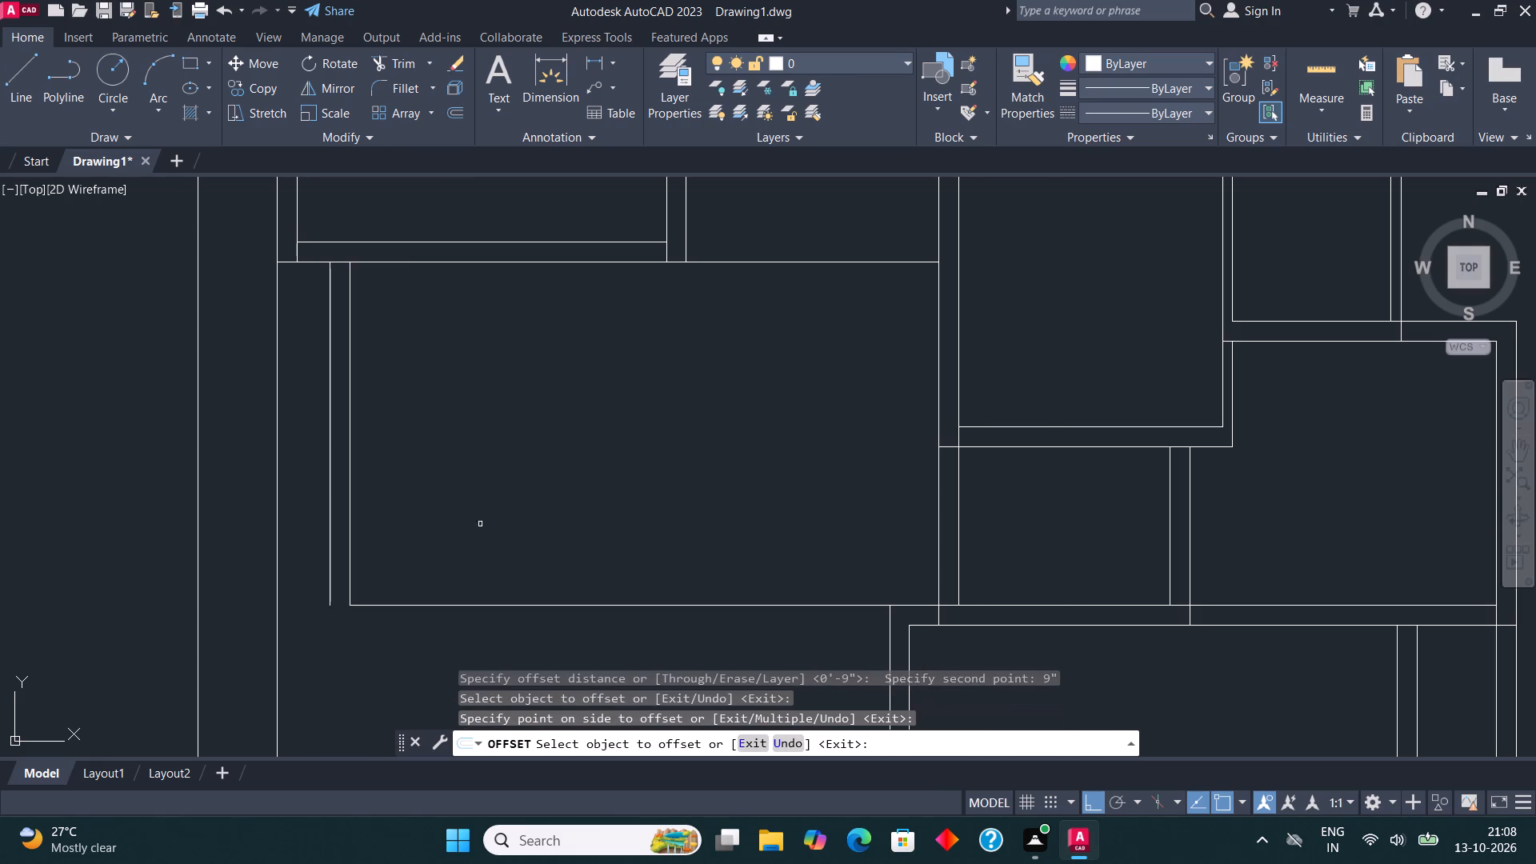
click(492, 607)
click(481, 630)
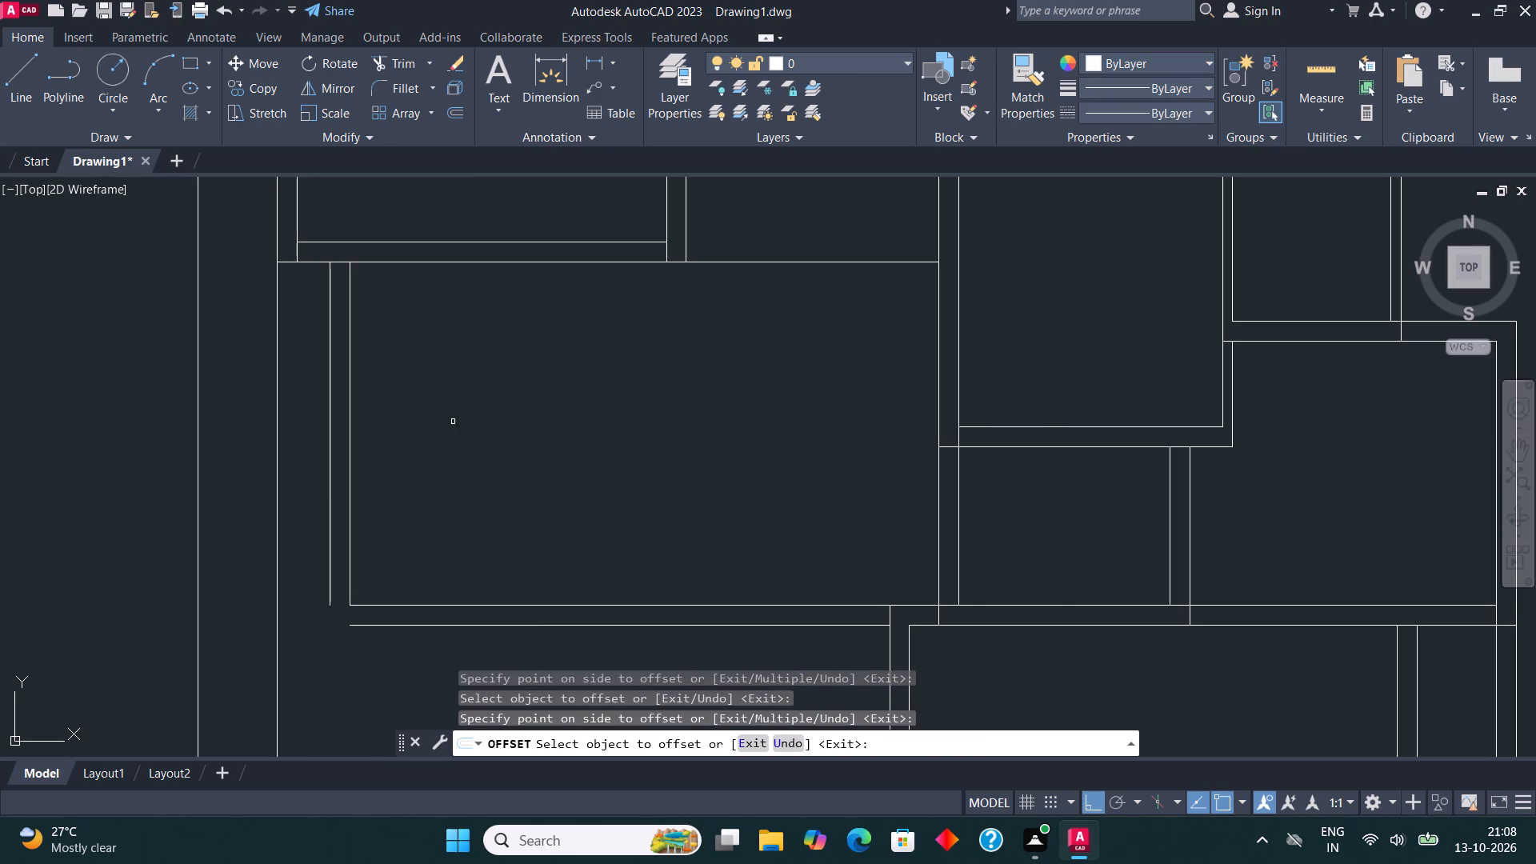
Fillet the two offset lines to close the new room's lower-left outer corner.
click(410, 94)
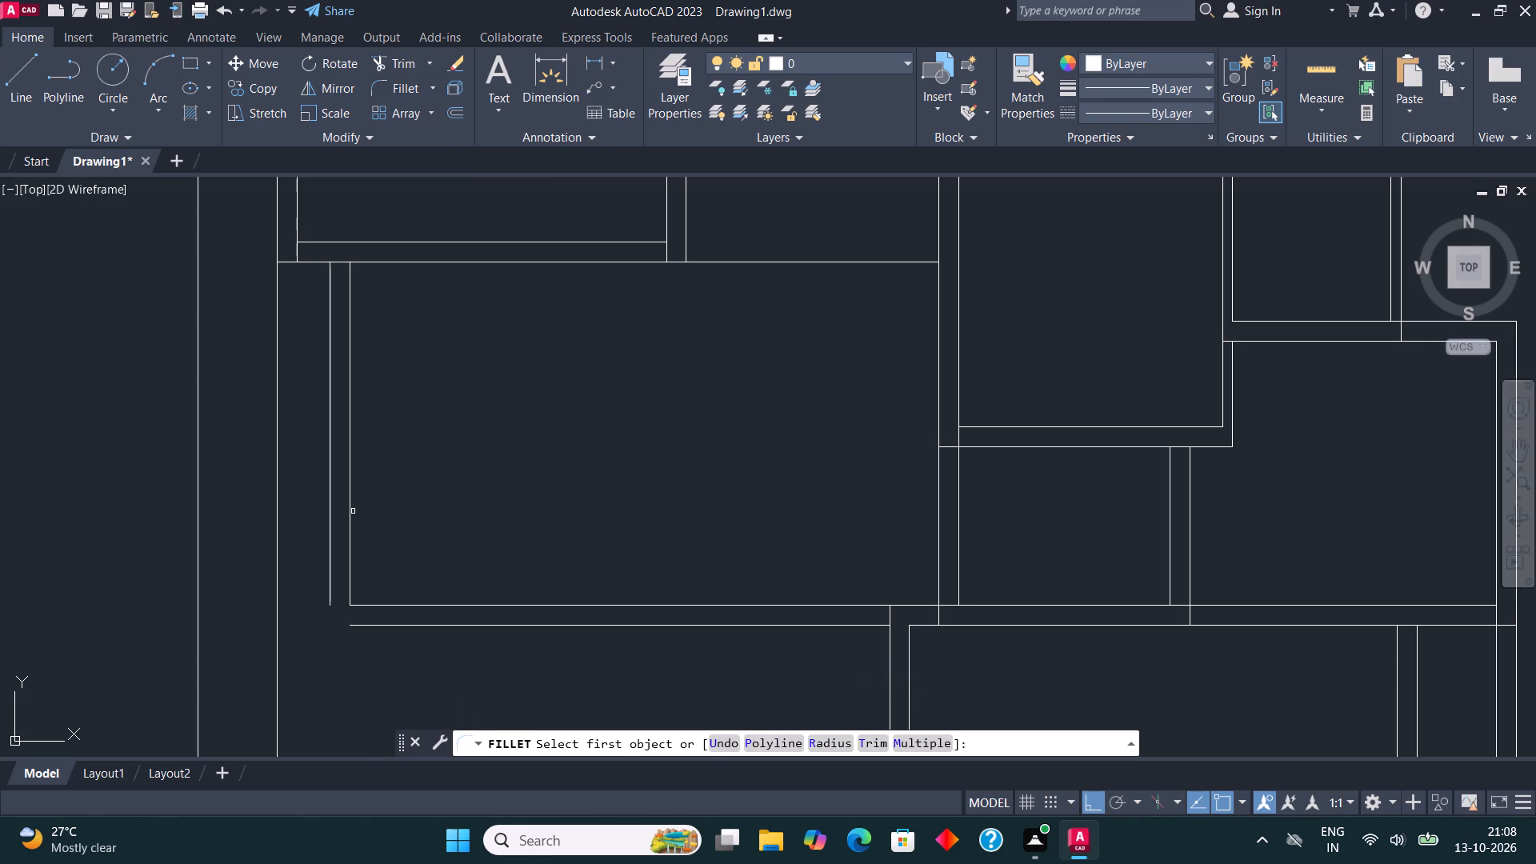
click(331, 522)
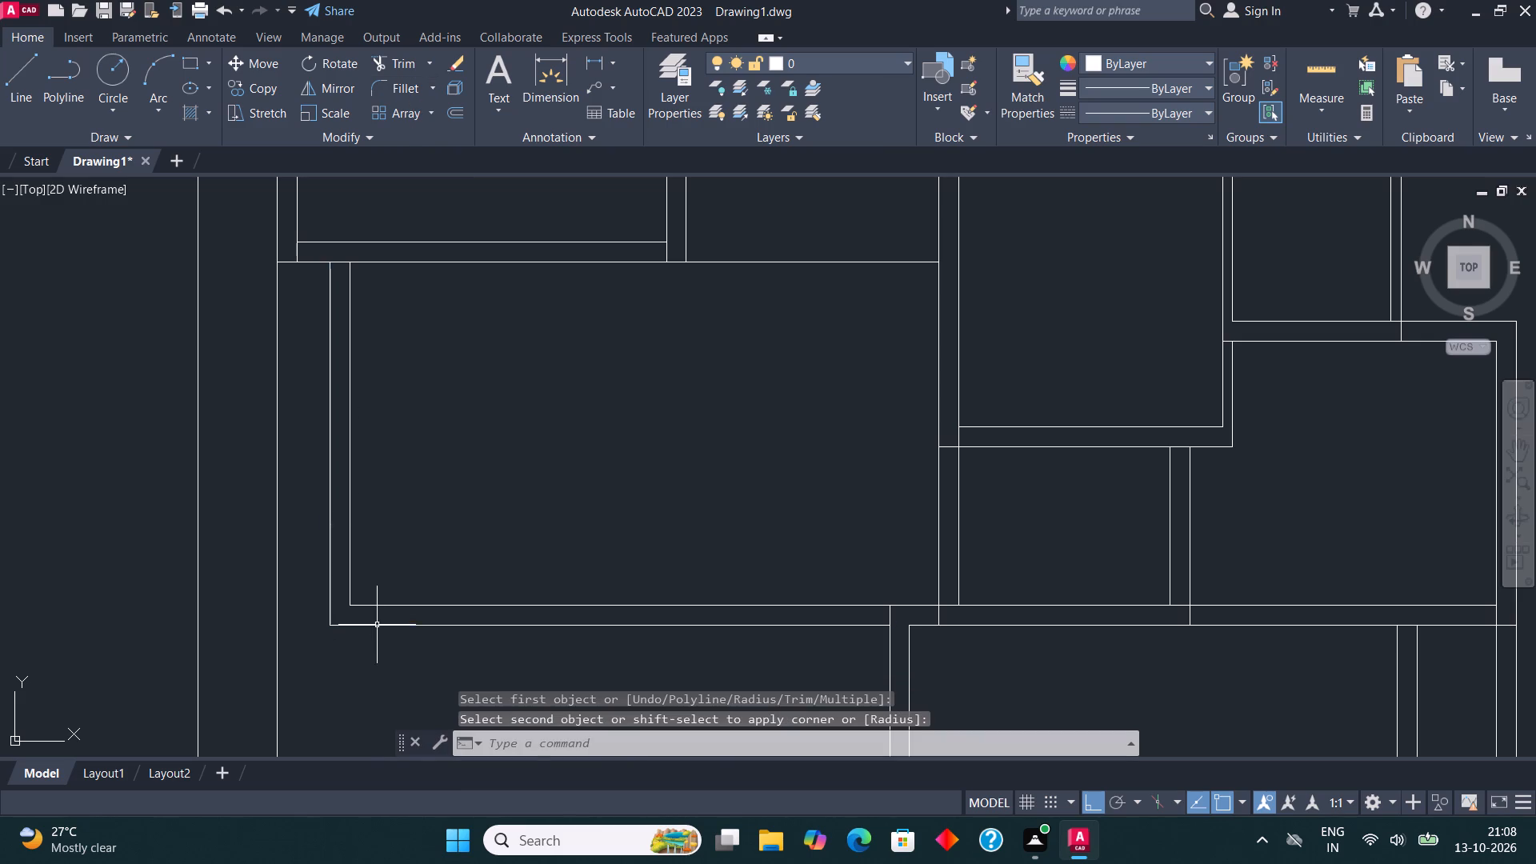
click(377, 625)
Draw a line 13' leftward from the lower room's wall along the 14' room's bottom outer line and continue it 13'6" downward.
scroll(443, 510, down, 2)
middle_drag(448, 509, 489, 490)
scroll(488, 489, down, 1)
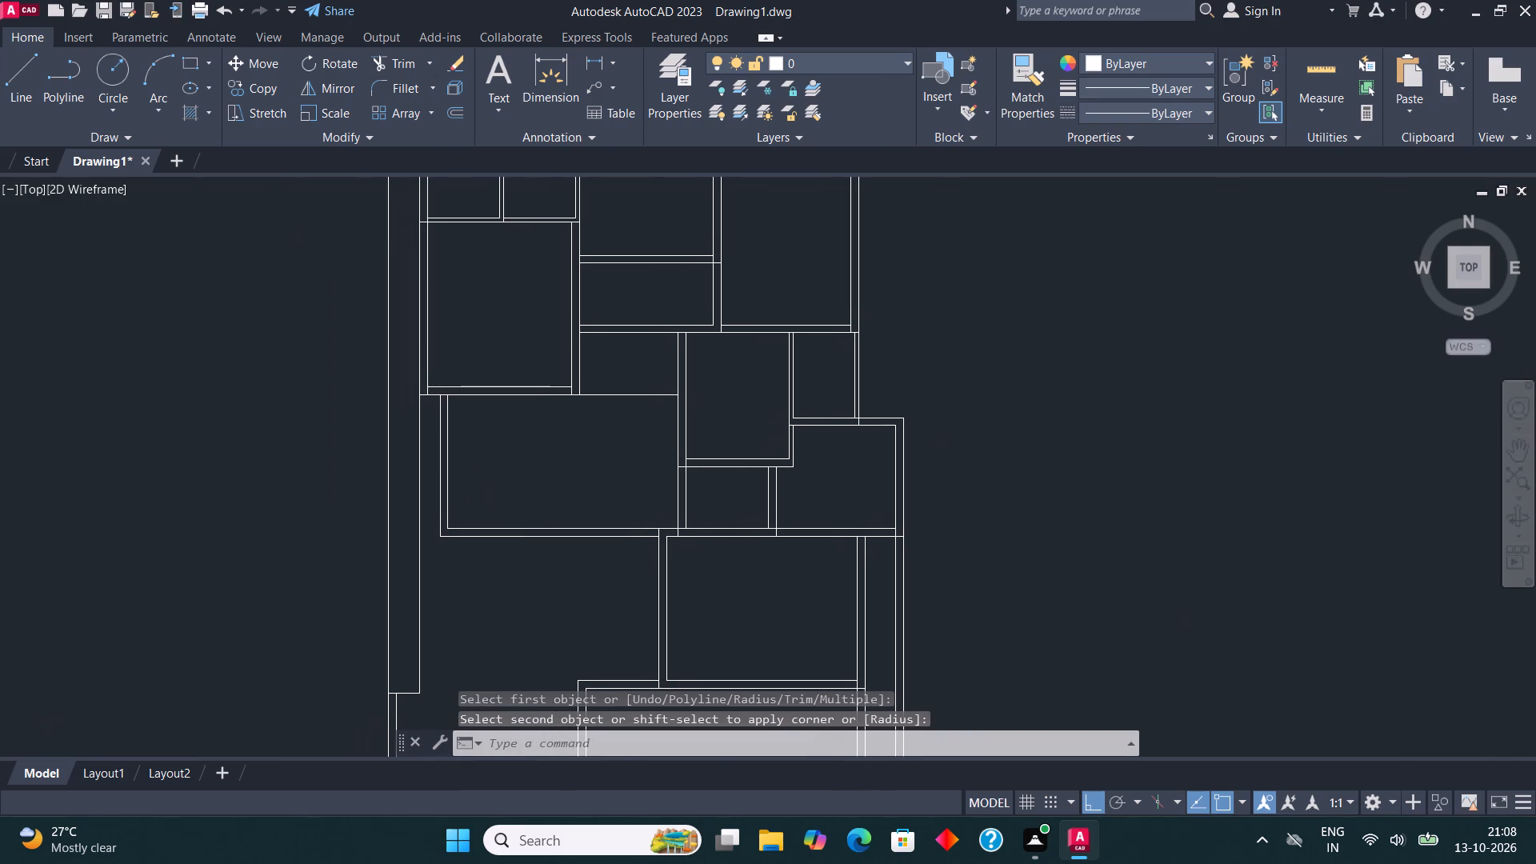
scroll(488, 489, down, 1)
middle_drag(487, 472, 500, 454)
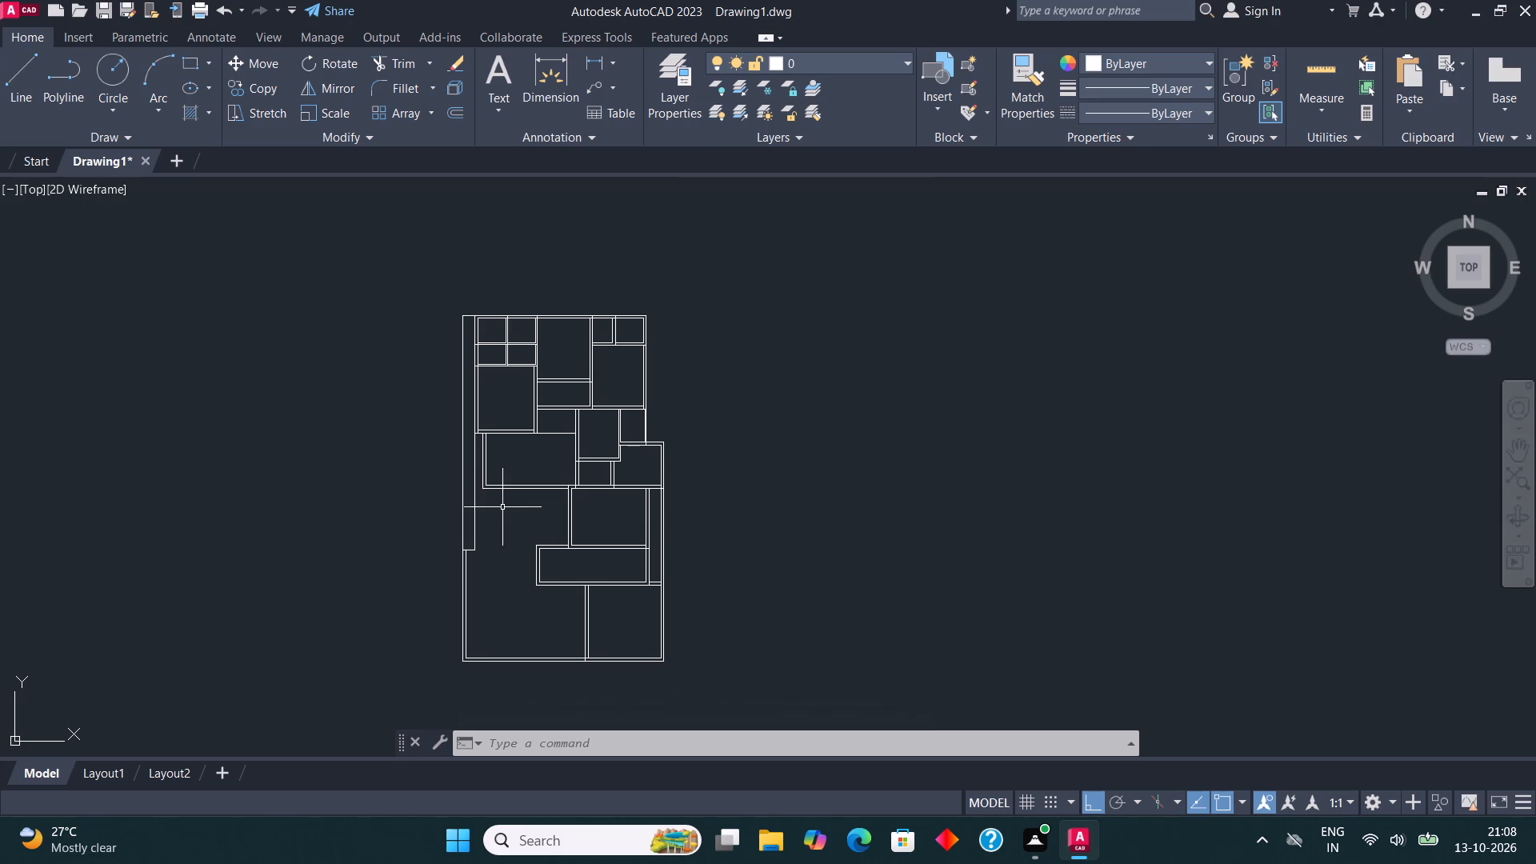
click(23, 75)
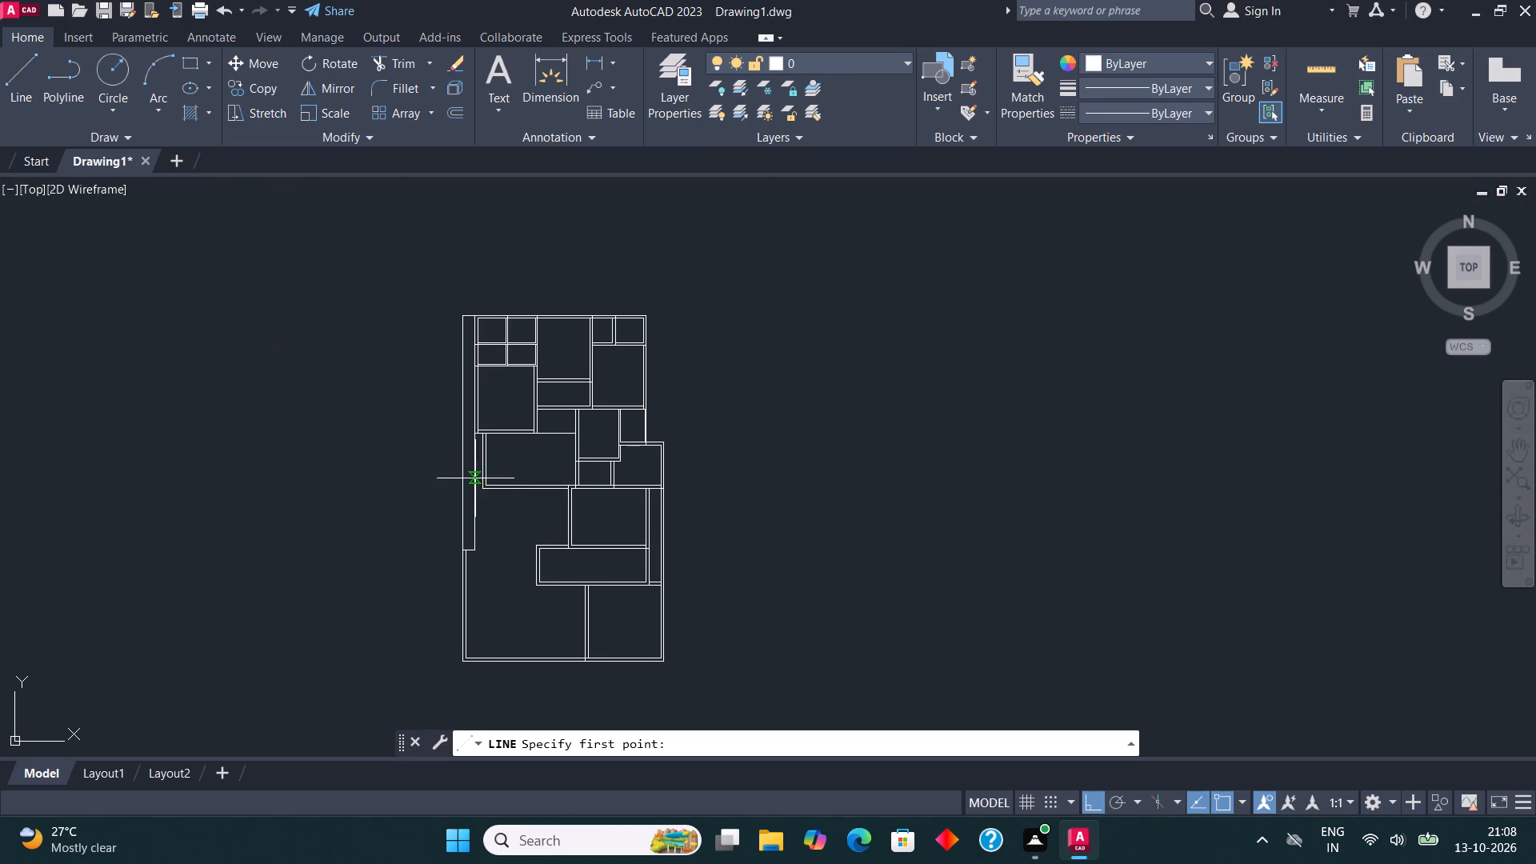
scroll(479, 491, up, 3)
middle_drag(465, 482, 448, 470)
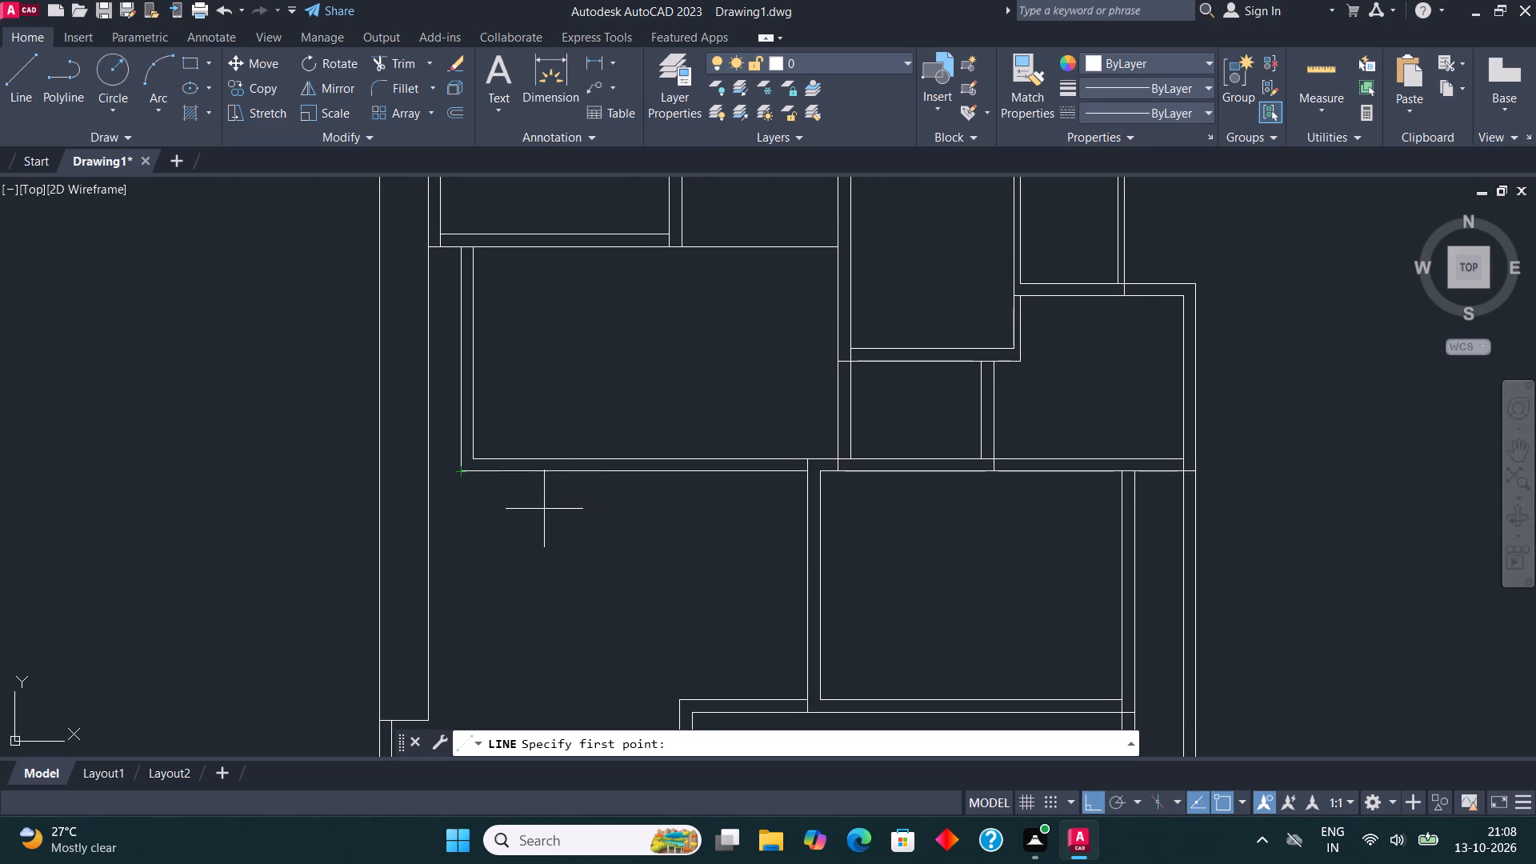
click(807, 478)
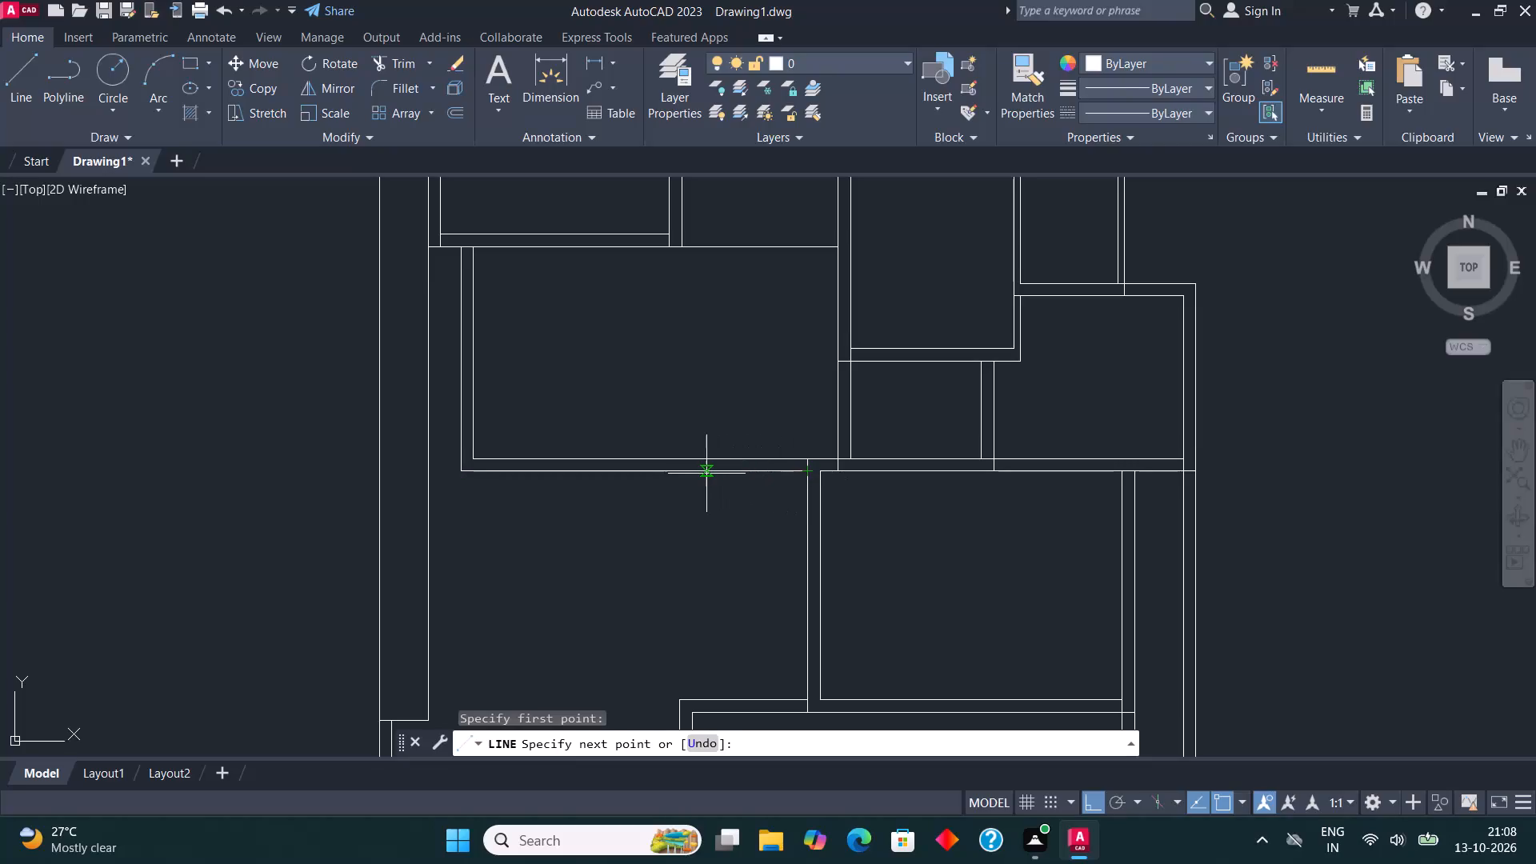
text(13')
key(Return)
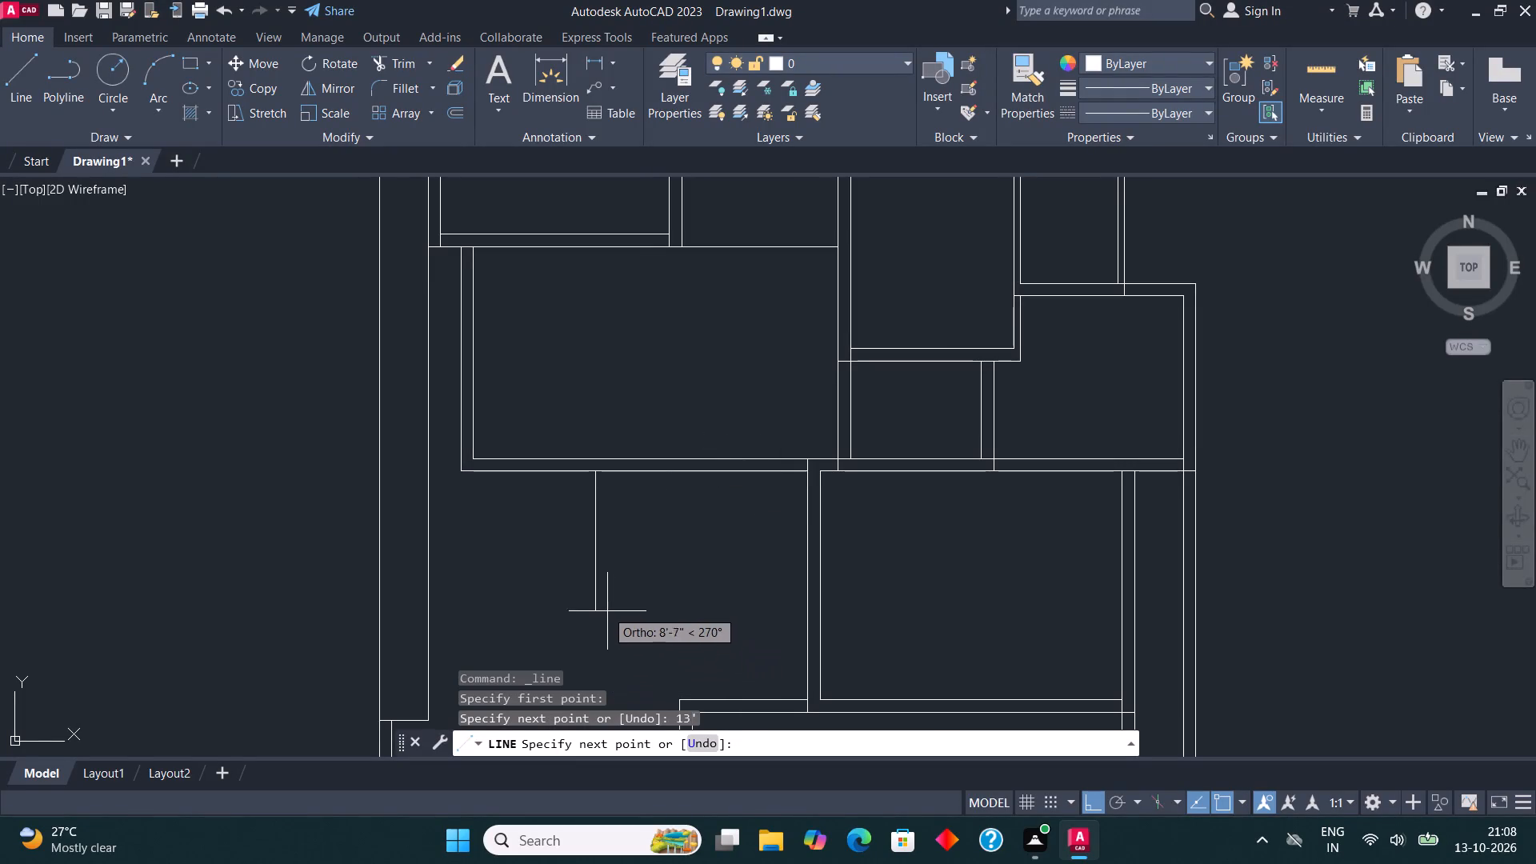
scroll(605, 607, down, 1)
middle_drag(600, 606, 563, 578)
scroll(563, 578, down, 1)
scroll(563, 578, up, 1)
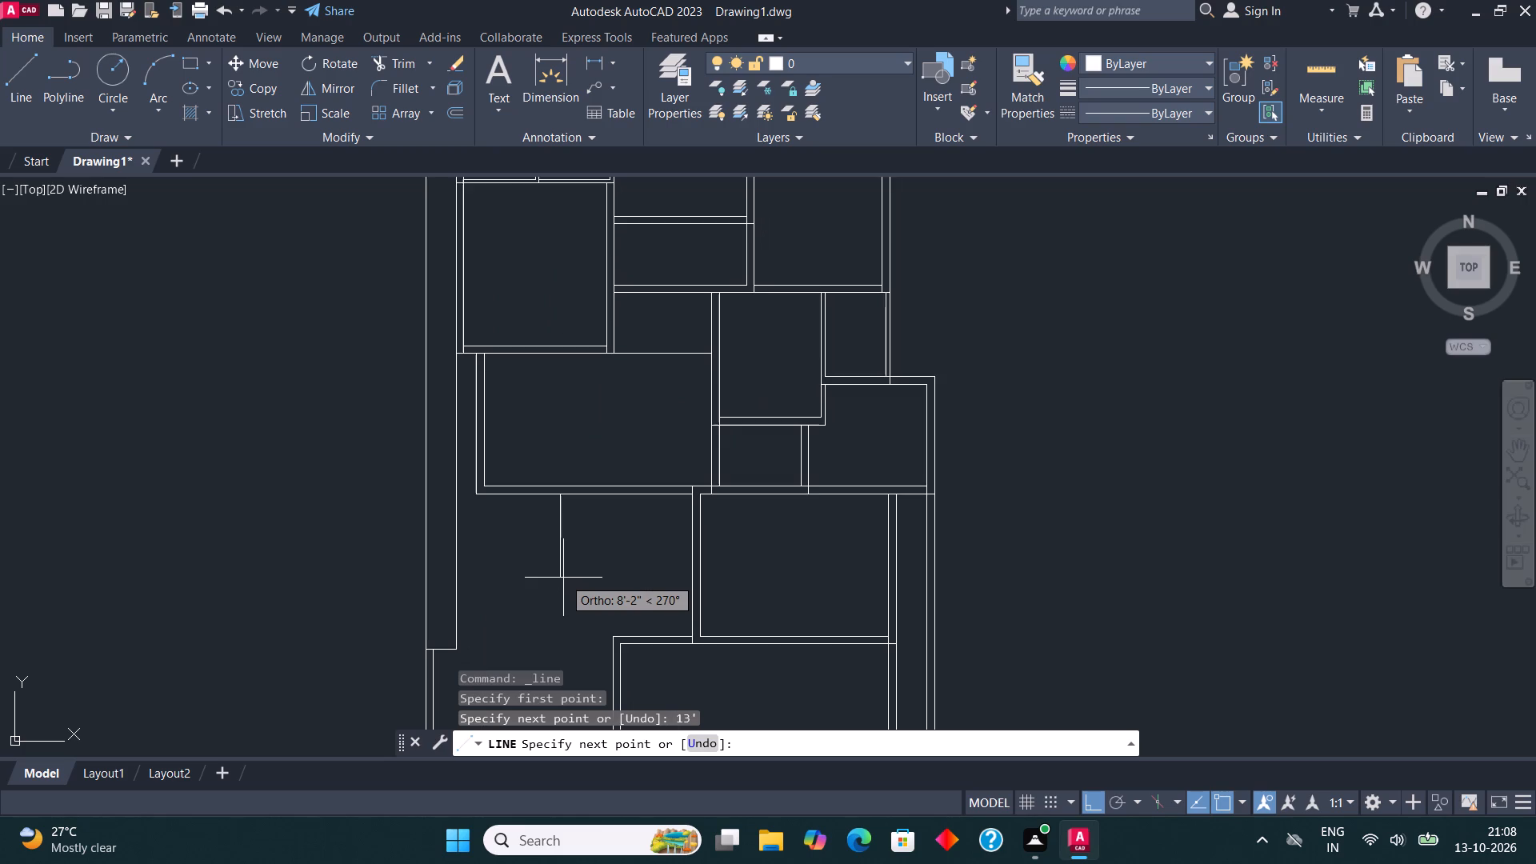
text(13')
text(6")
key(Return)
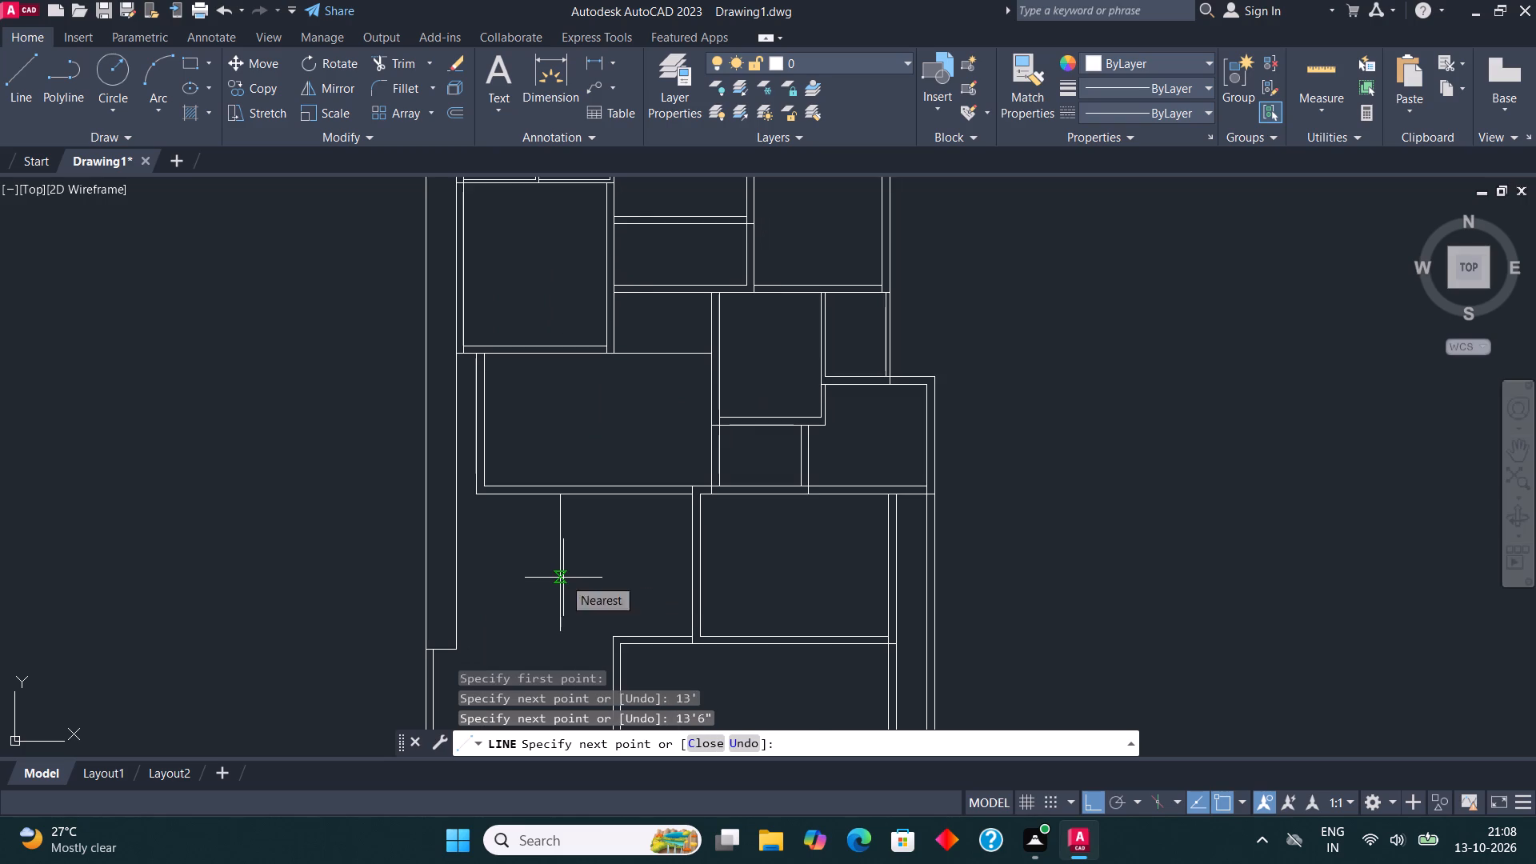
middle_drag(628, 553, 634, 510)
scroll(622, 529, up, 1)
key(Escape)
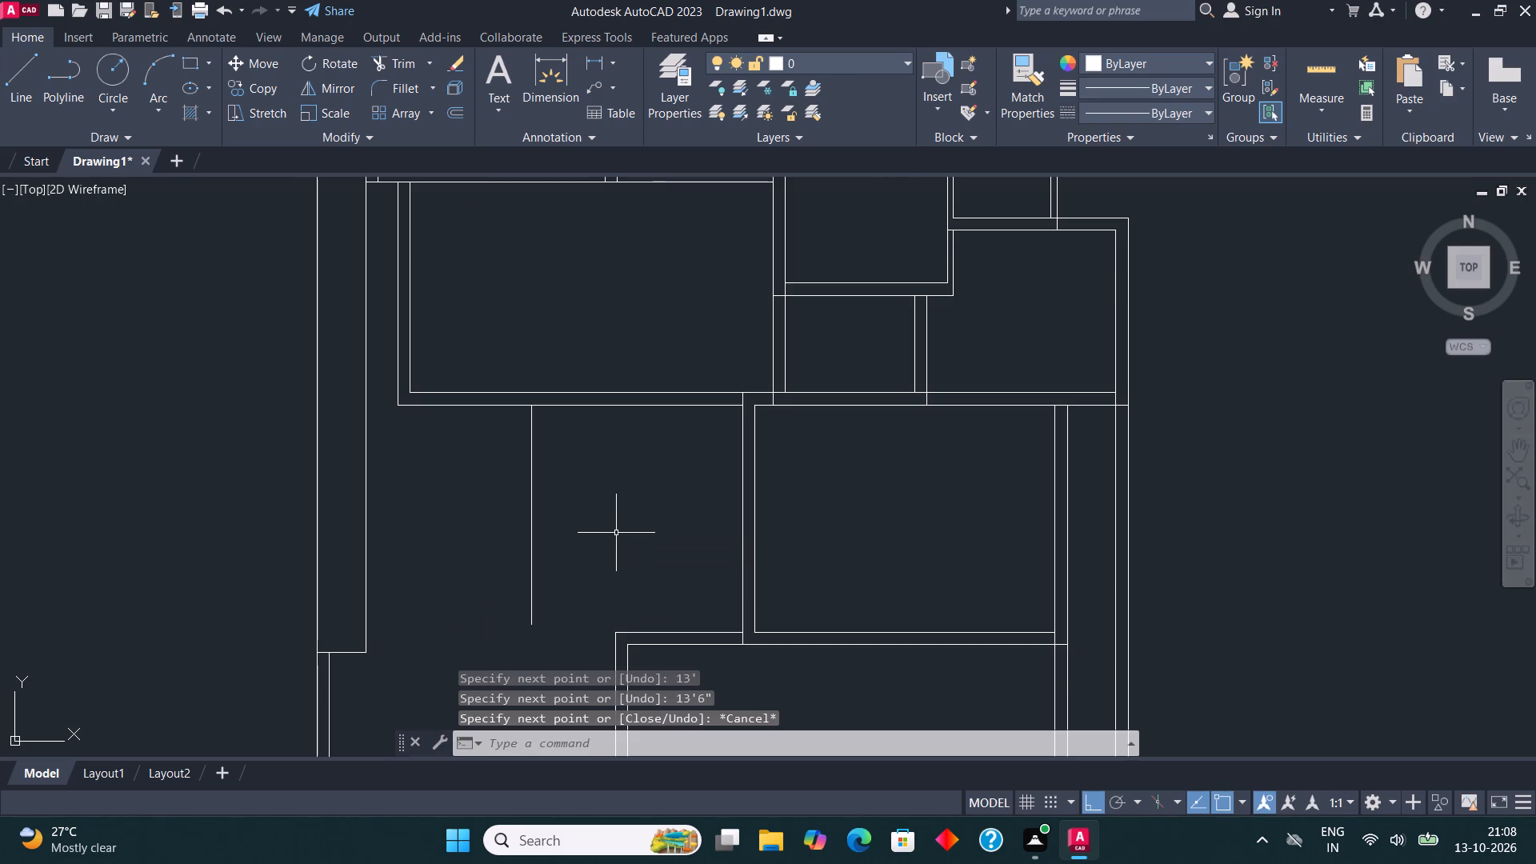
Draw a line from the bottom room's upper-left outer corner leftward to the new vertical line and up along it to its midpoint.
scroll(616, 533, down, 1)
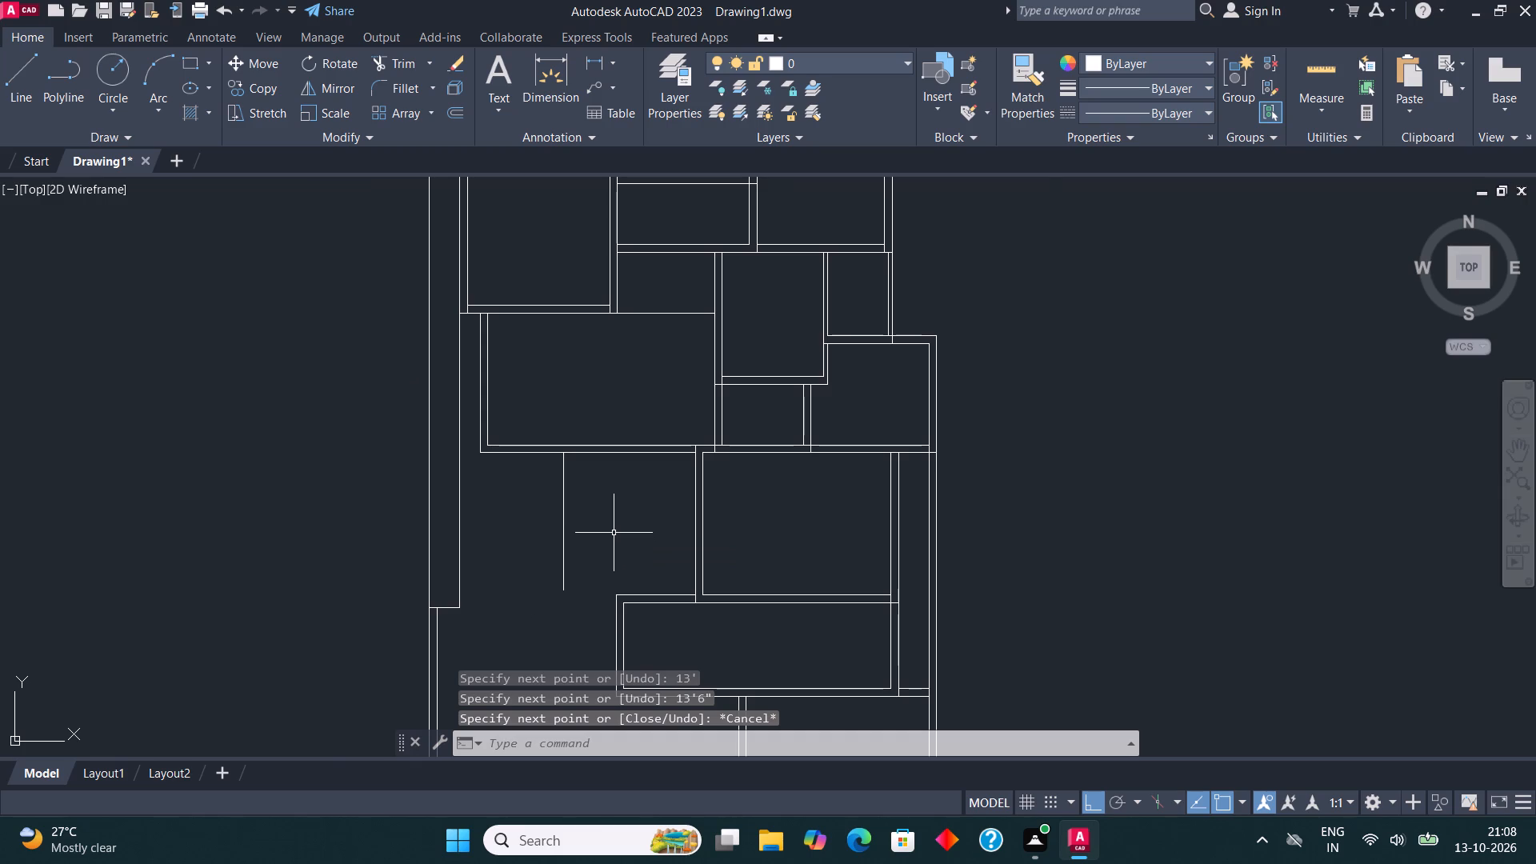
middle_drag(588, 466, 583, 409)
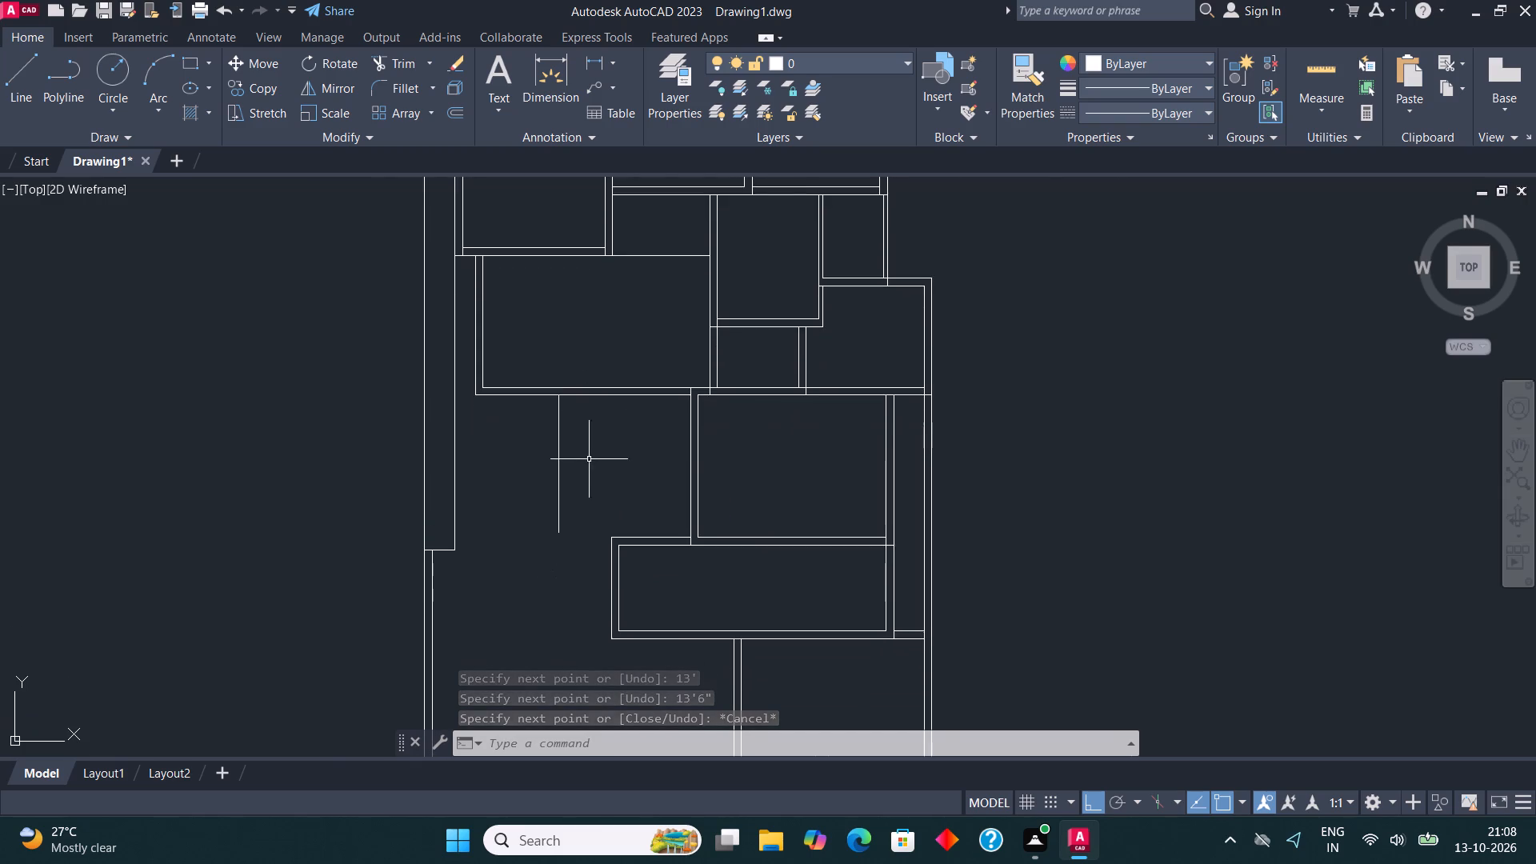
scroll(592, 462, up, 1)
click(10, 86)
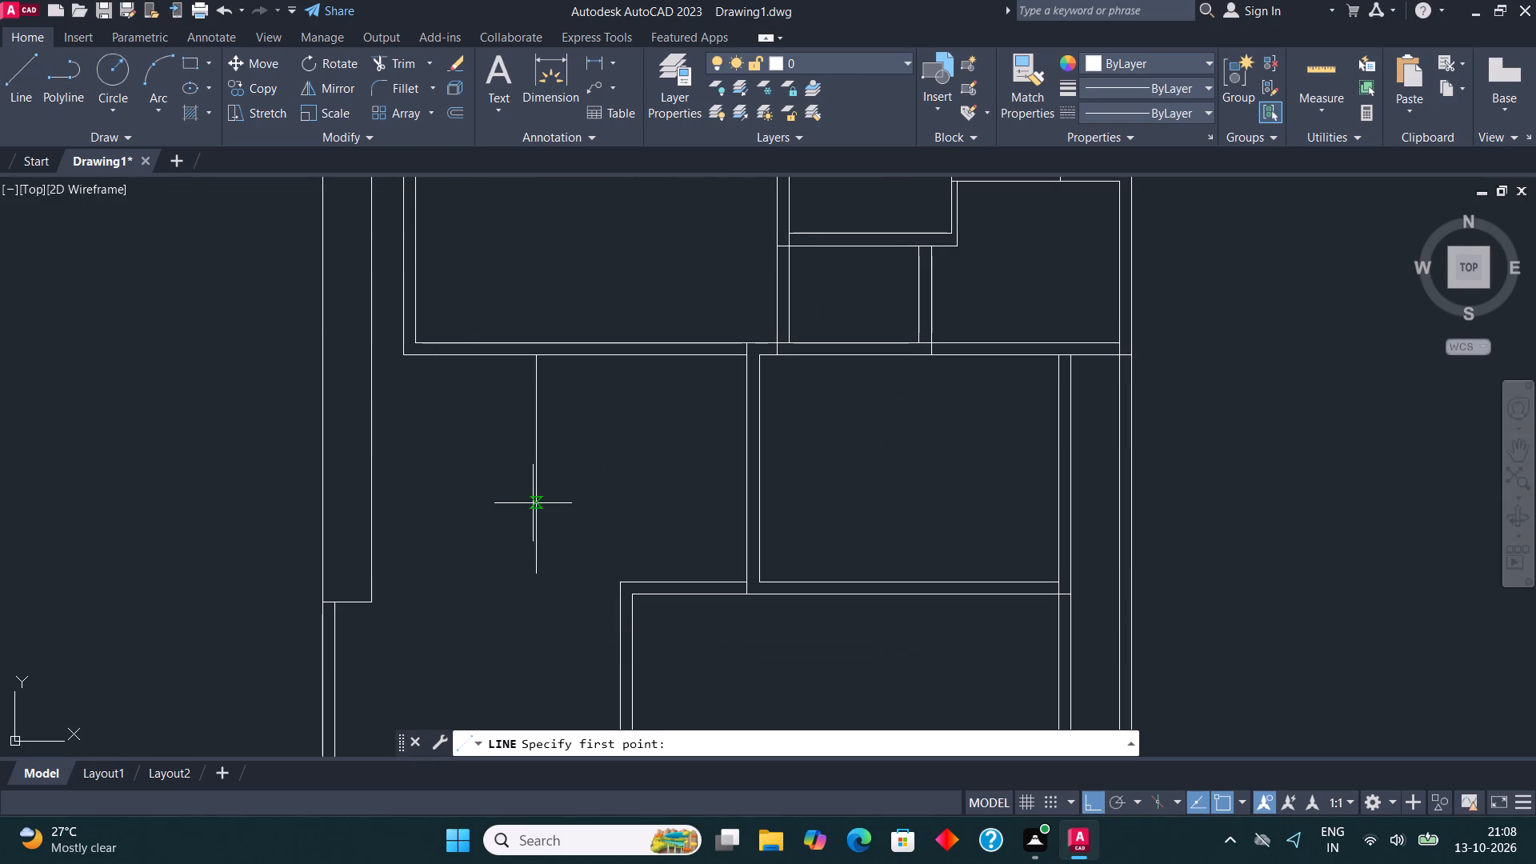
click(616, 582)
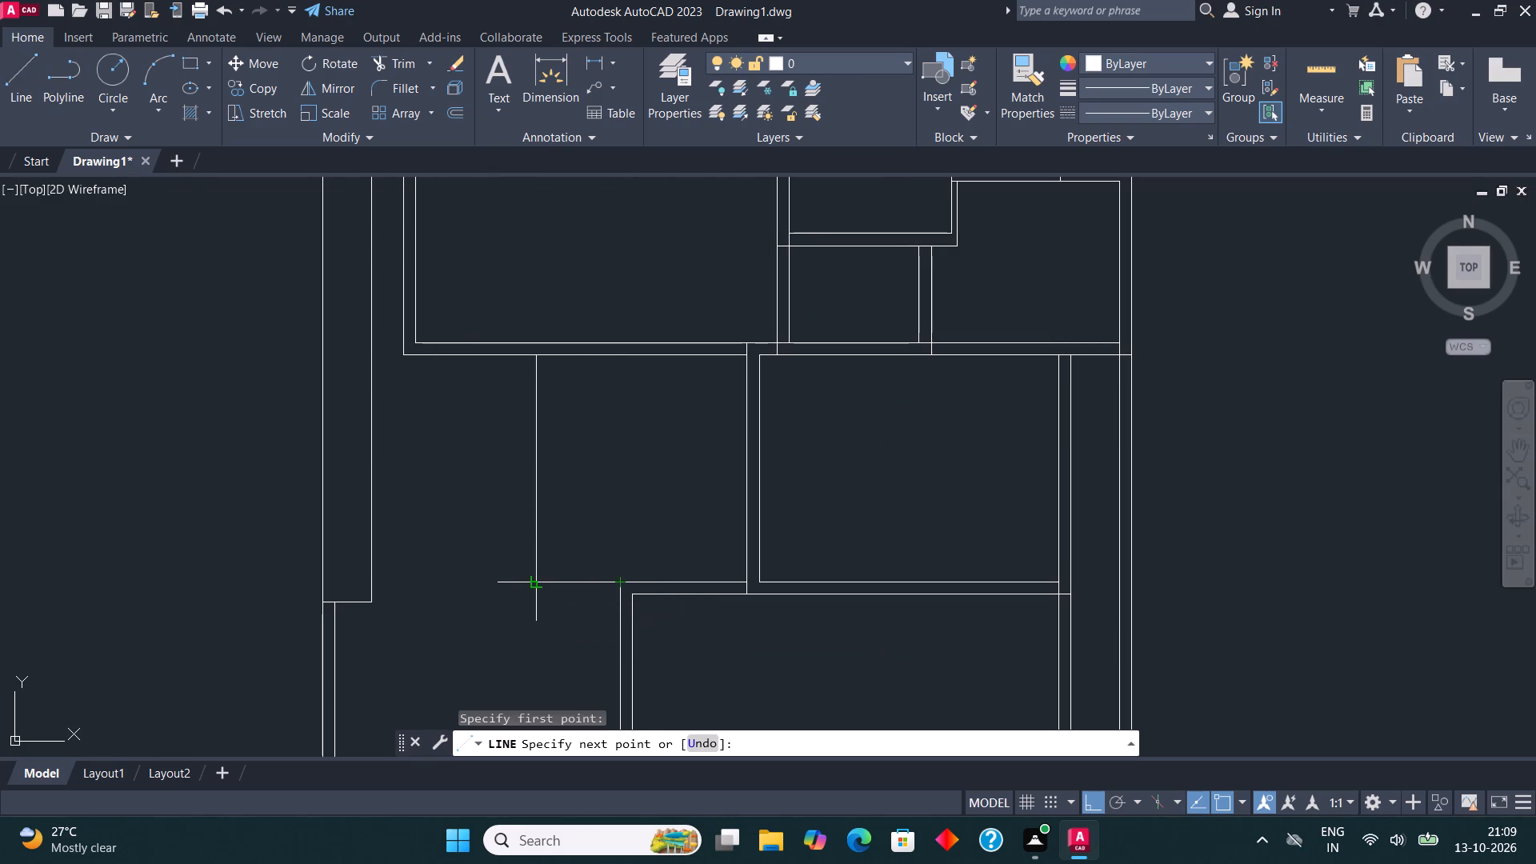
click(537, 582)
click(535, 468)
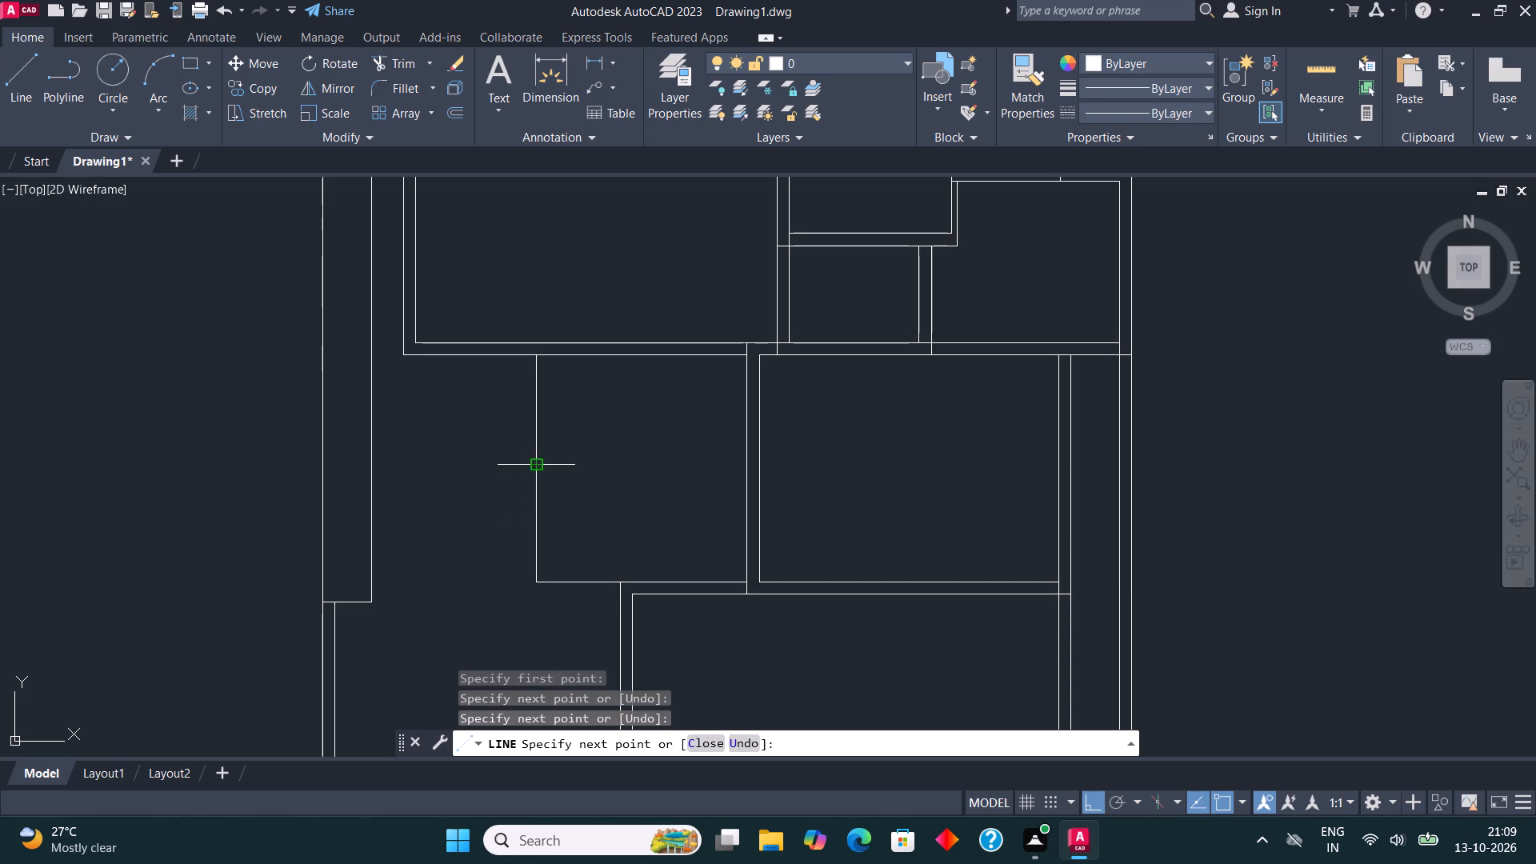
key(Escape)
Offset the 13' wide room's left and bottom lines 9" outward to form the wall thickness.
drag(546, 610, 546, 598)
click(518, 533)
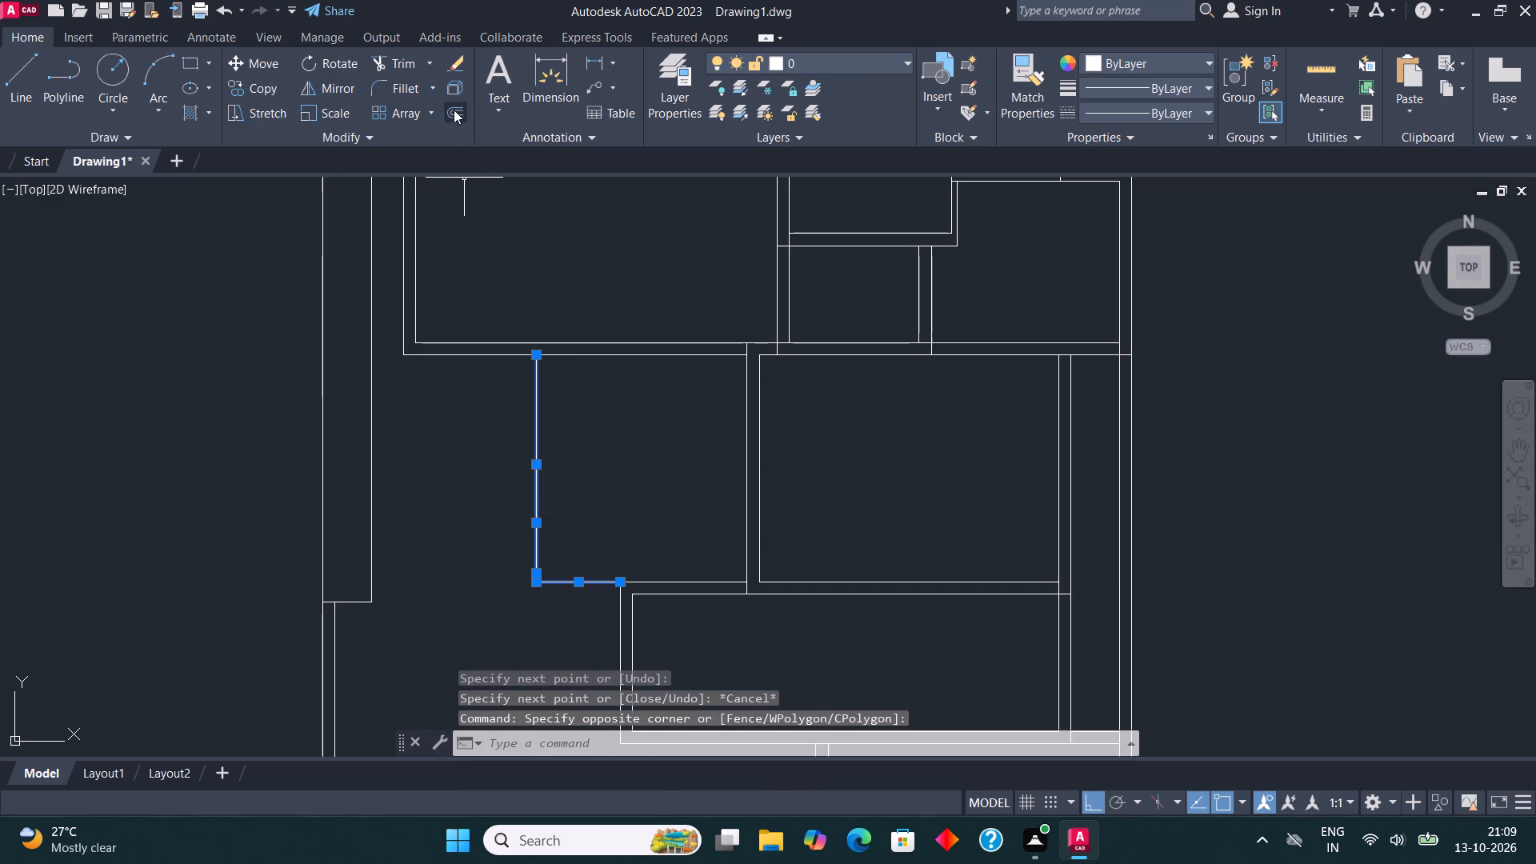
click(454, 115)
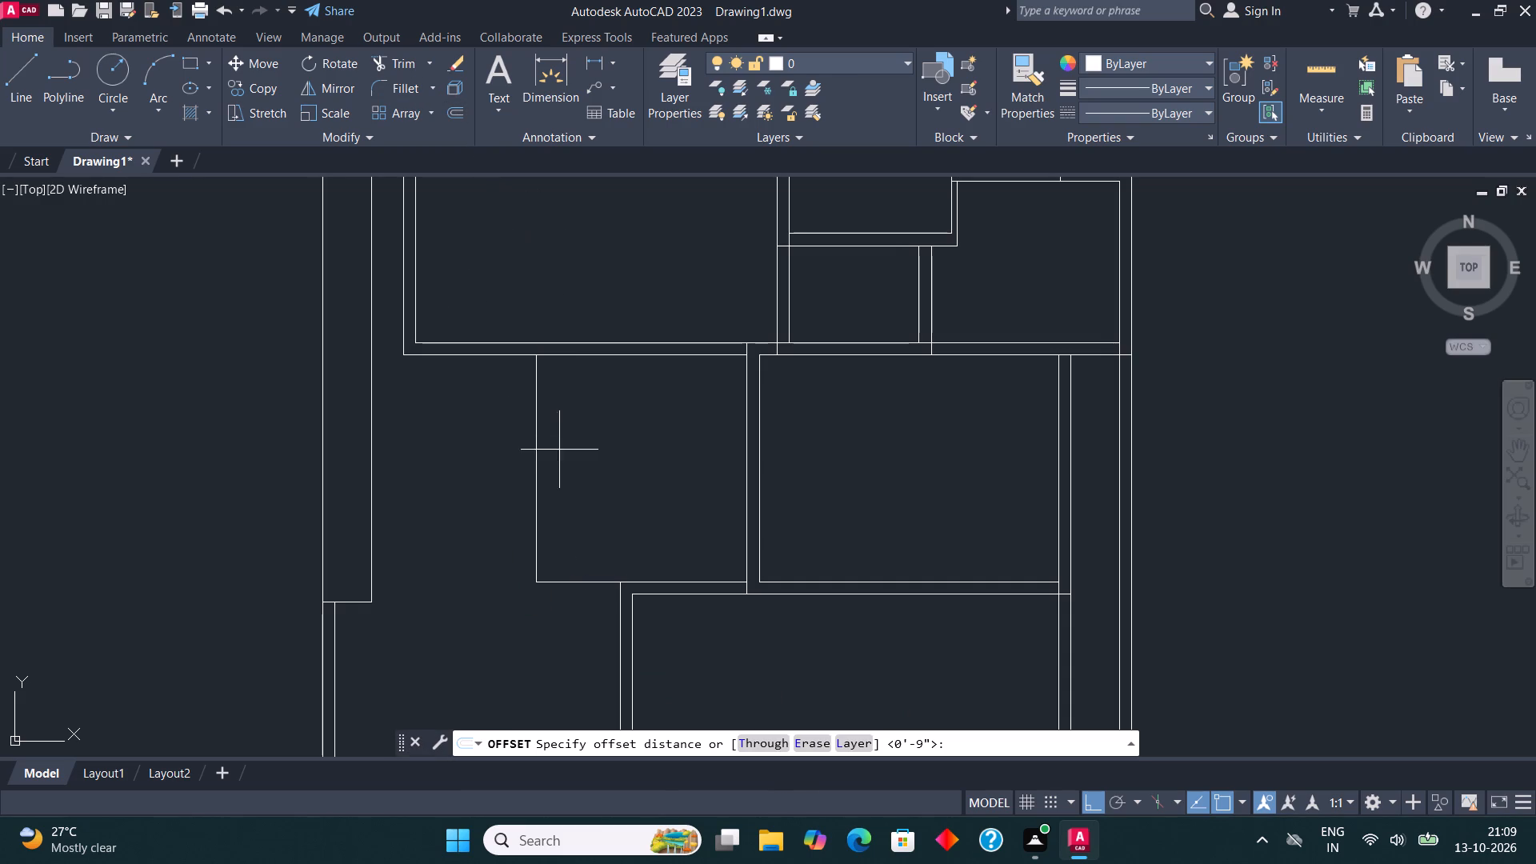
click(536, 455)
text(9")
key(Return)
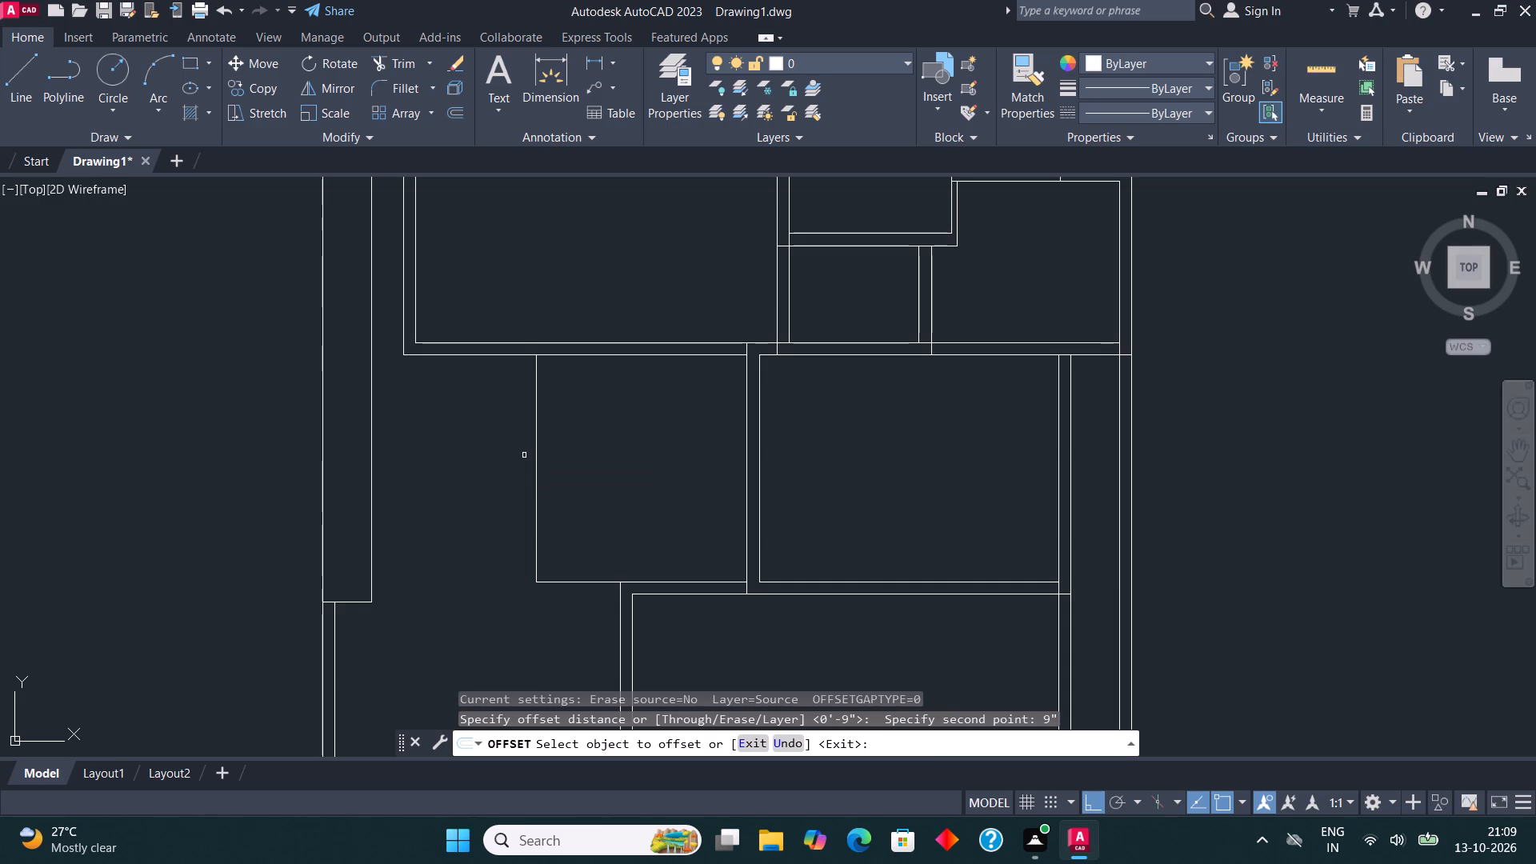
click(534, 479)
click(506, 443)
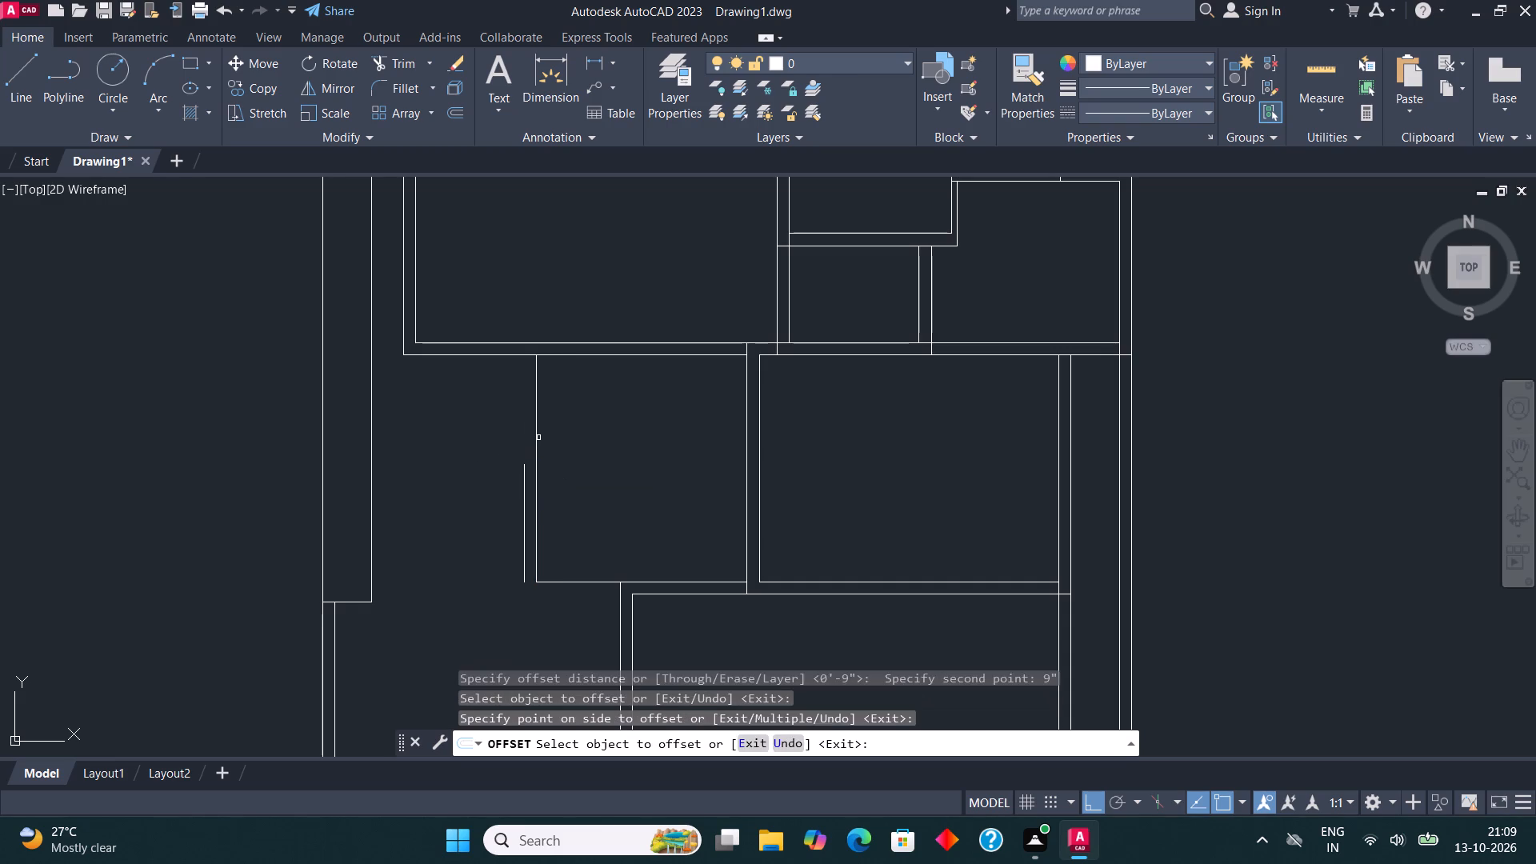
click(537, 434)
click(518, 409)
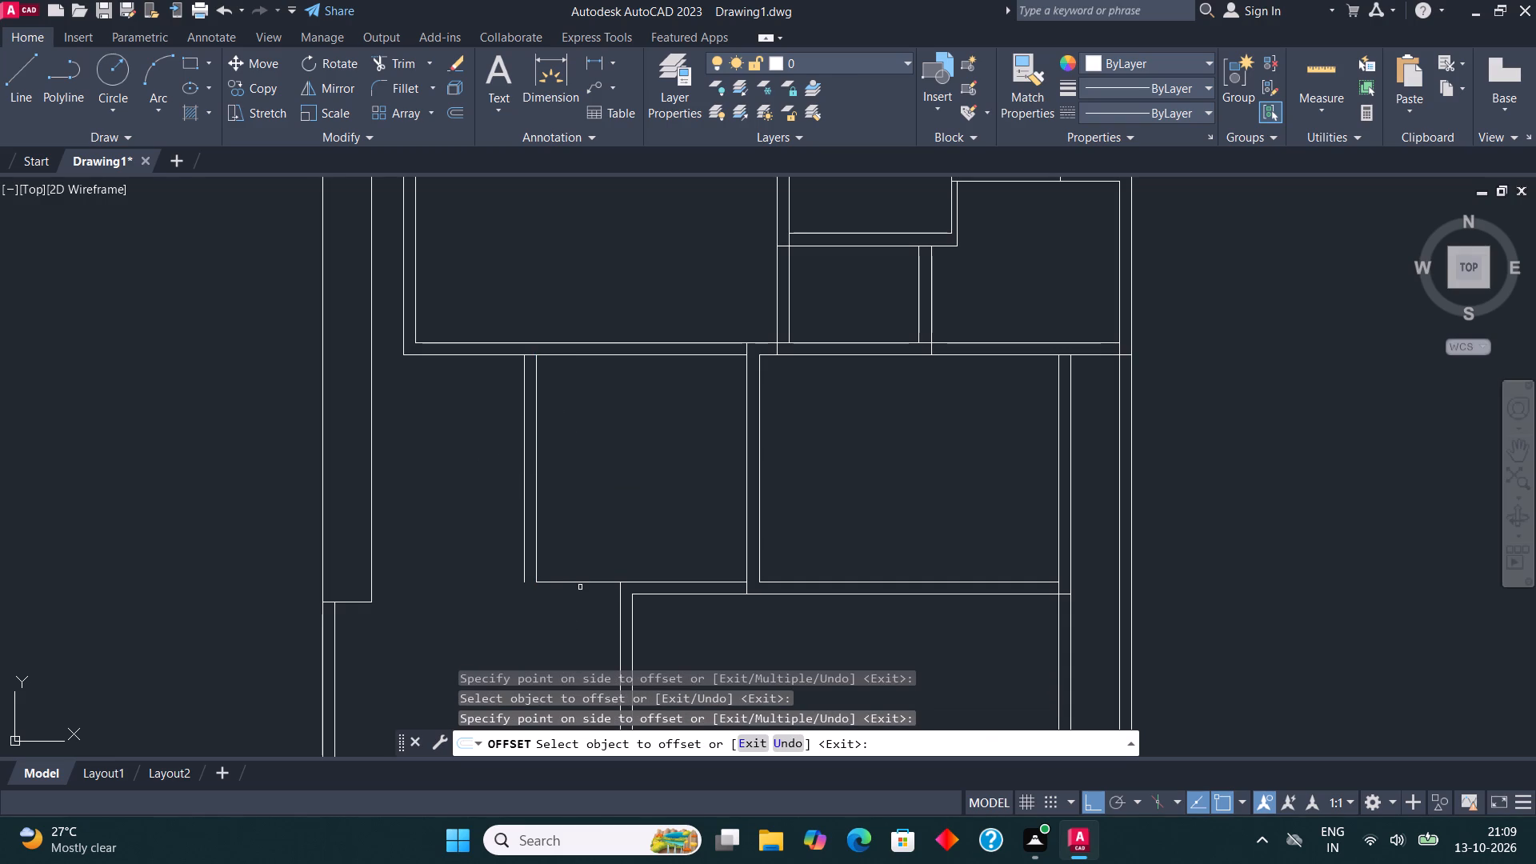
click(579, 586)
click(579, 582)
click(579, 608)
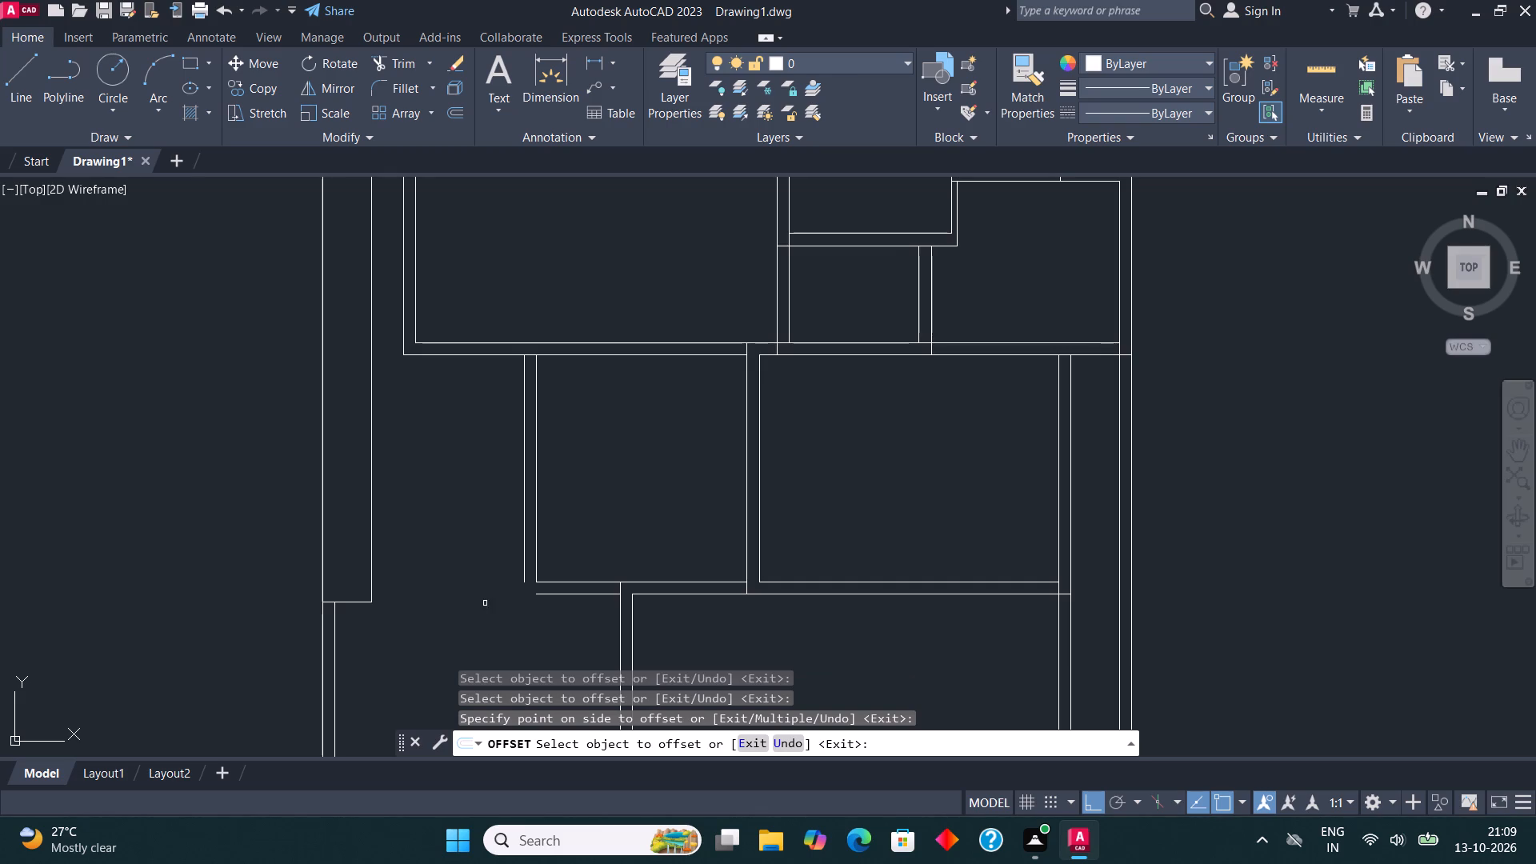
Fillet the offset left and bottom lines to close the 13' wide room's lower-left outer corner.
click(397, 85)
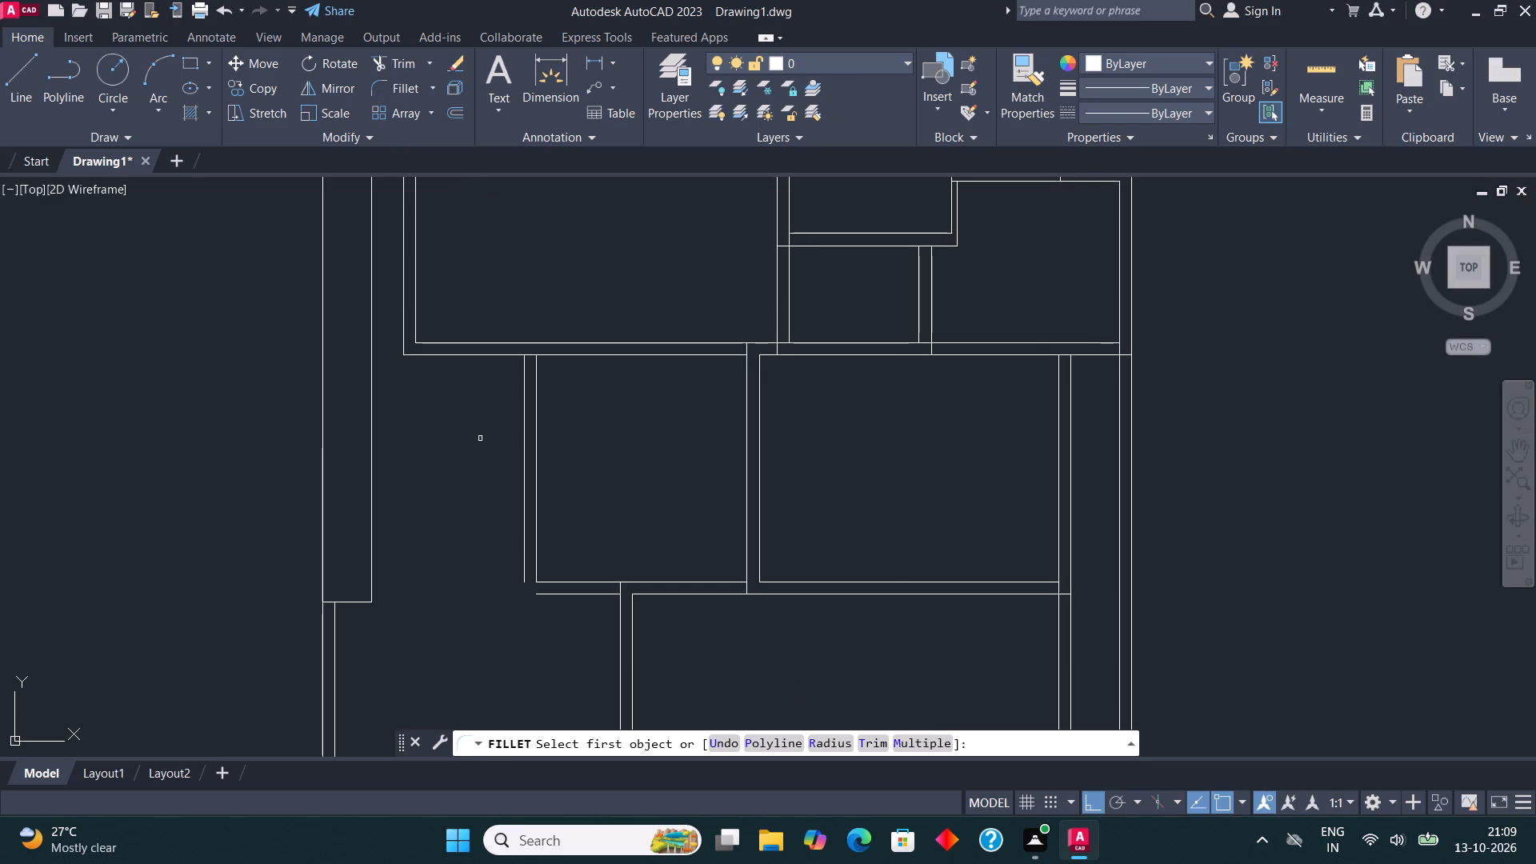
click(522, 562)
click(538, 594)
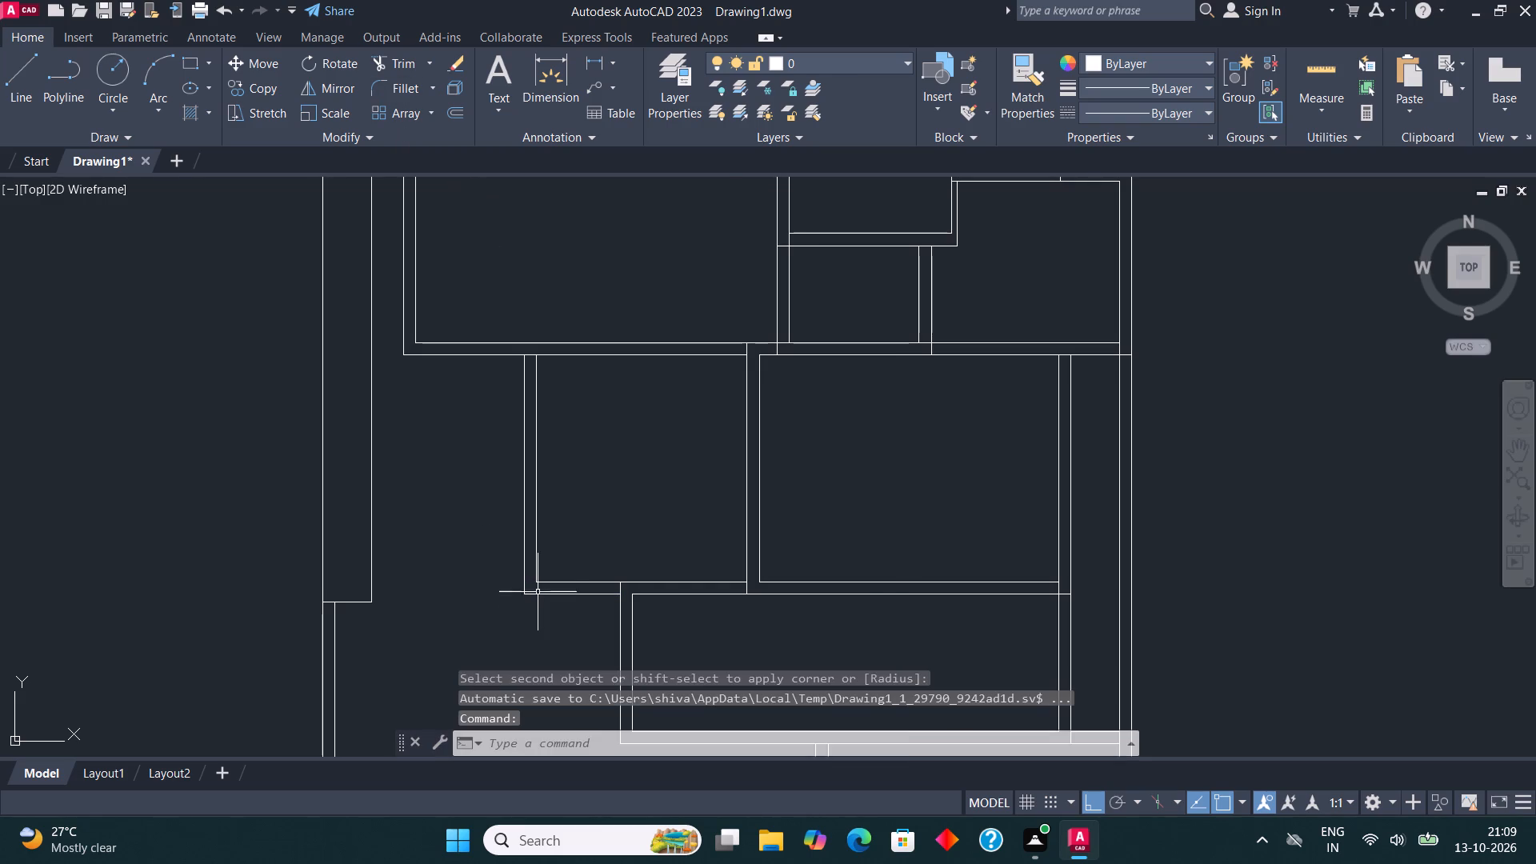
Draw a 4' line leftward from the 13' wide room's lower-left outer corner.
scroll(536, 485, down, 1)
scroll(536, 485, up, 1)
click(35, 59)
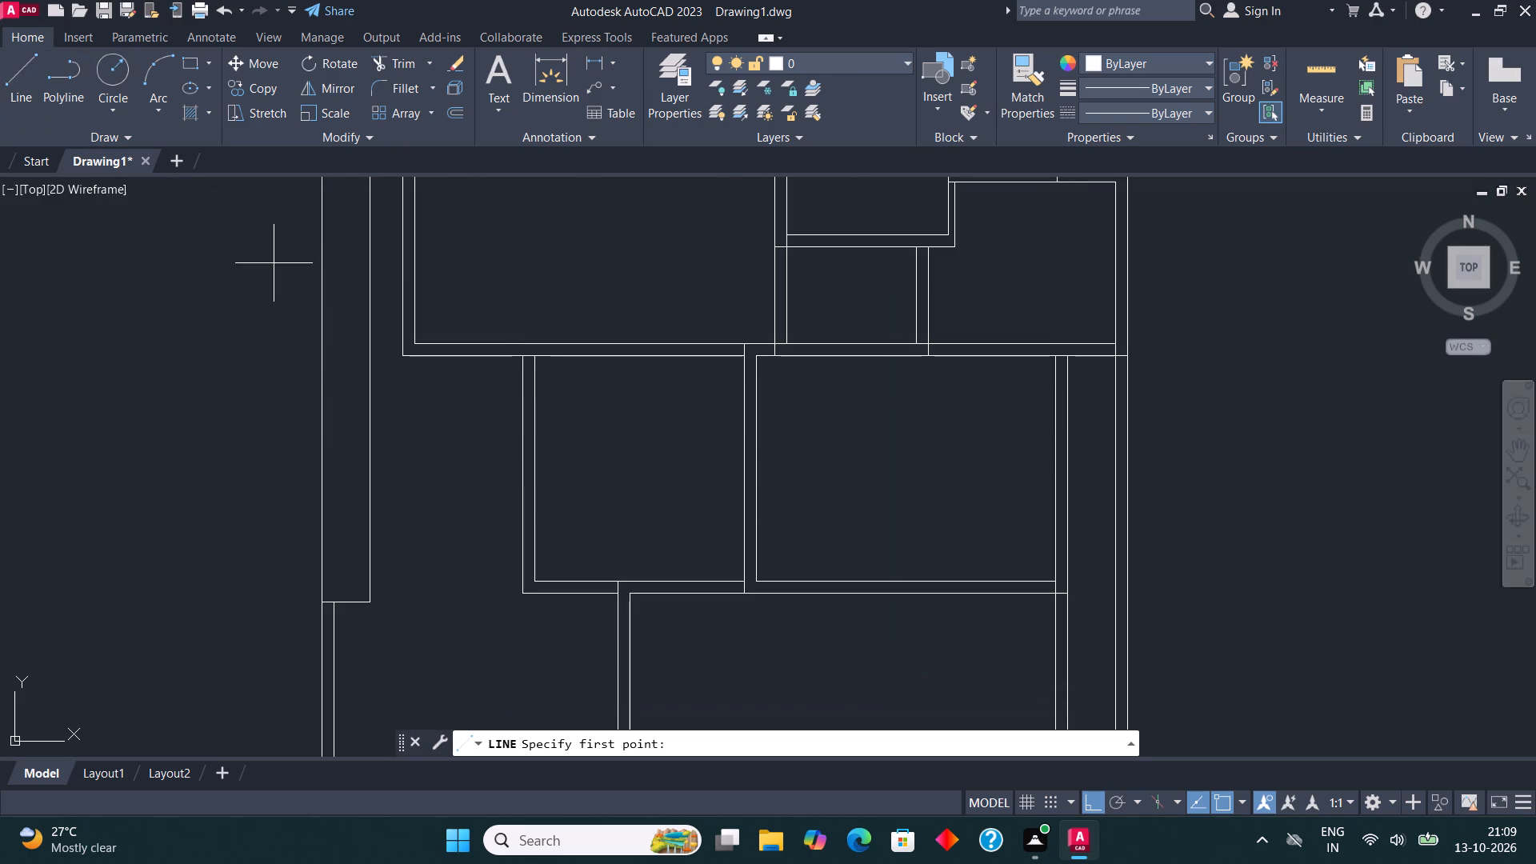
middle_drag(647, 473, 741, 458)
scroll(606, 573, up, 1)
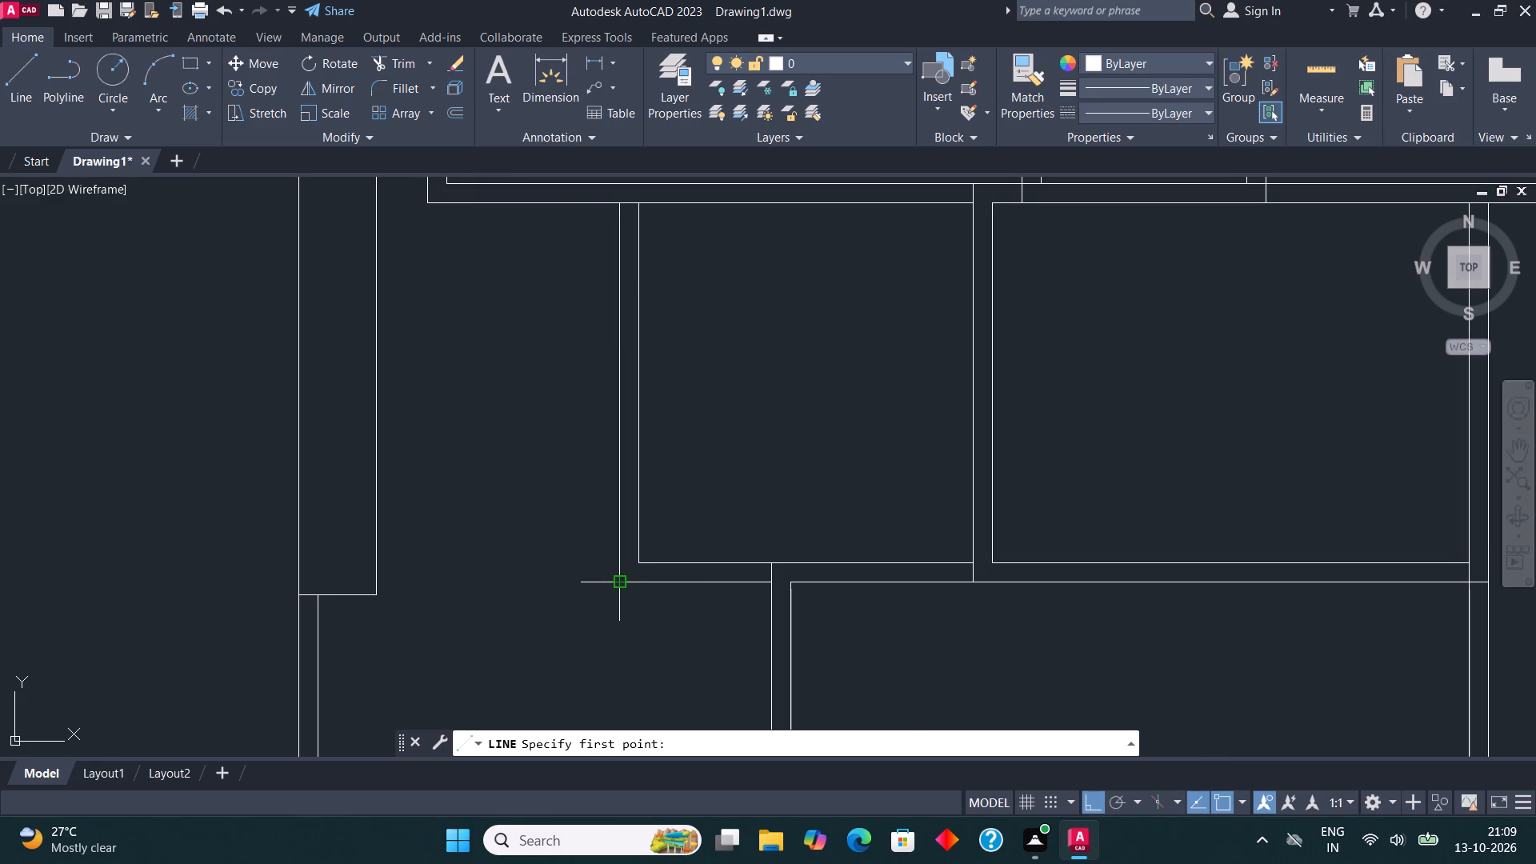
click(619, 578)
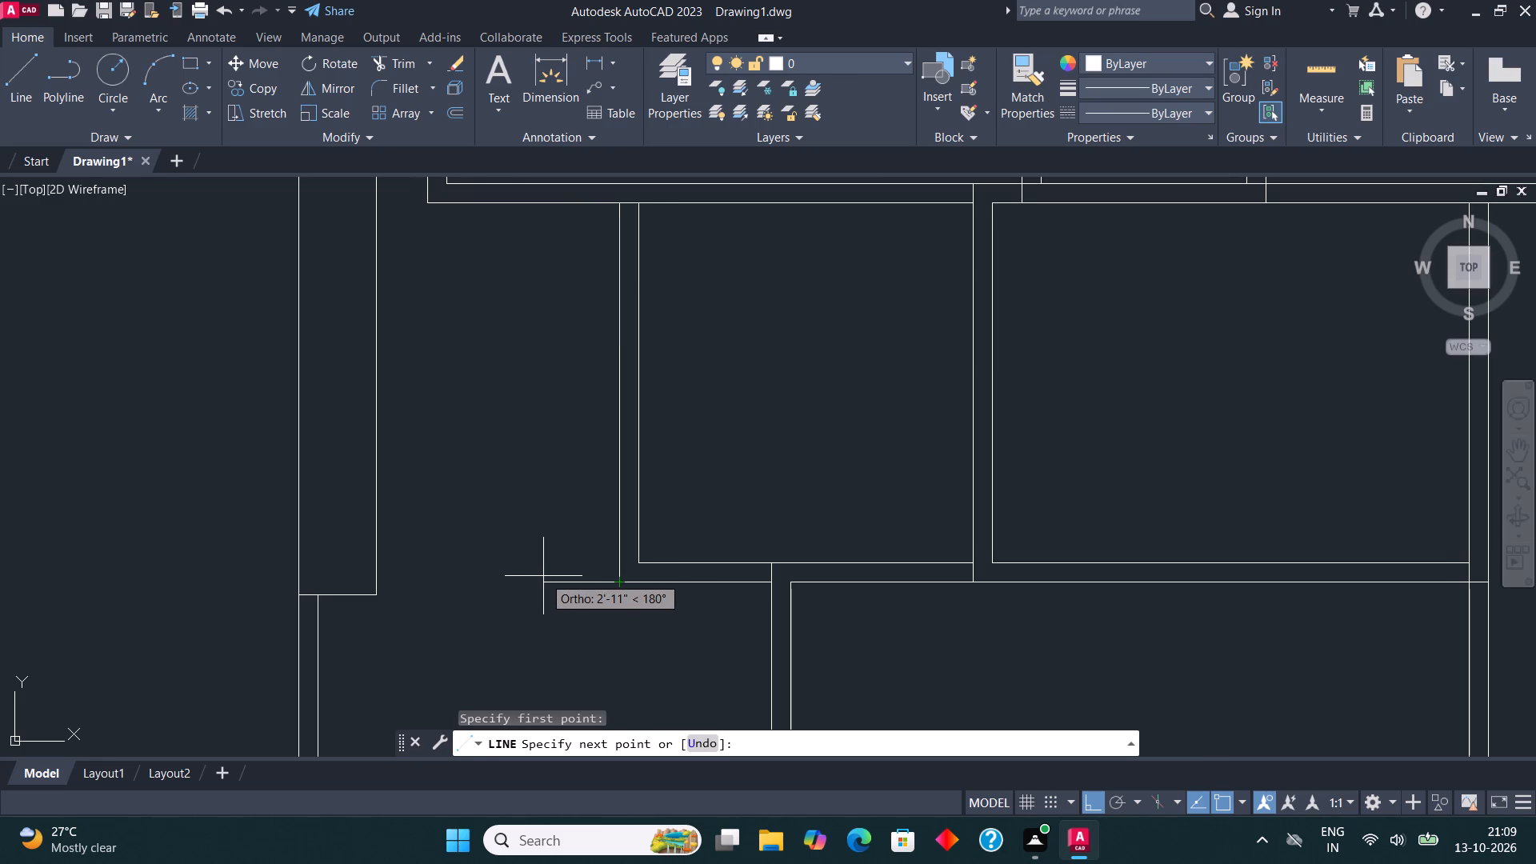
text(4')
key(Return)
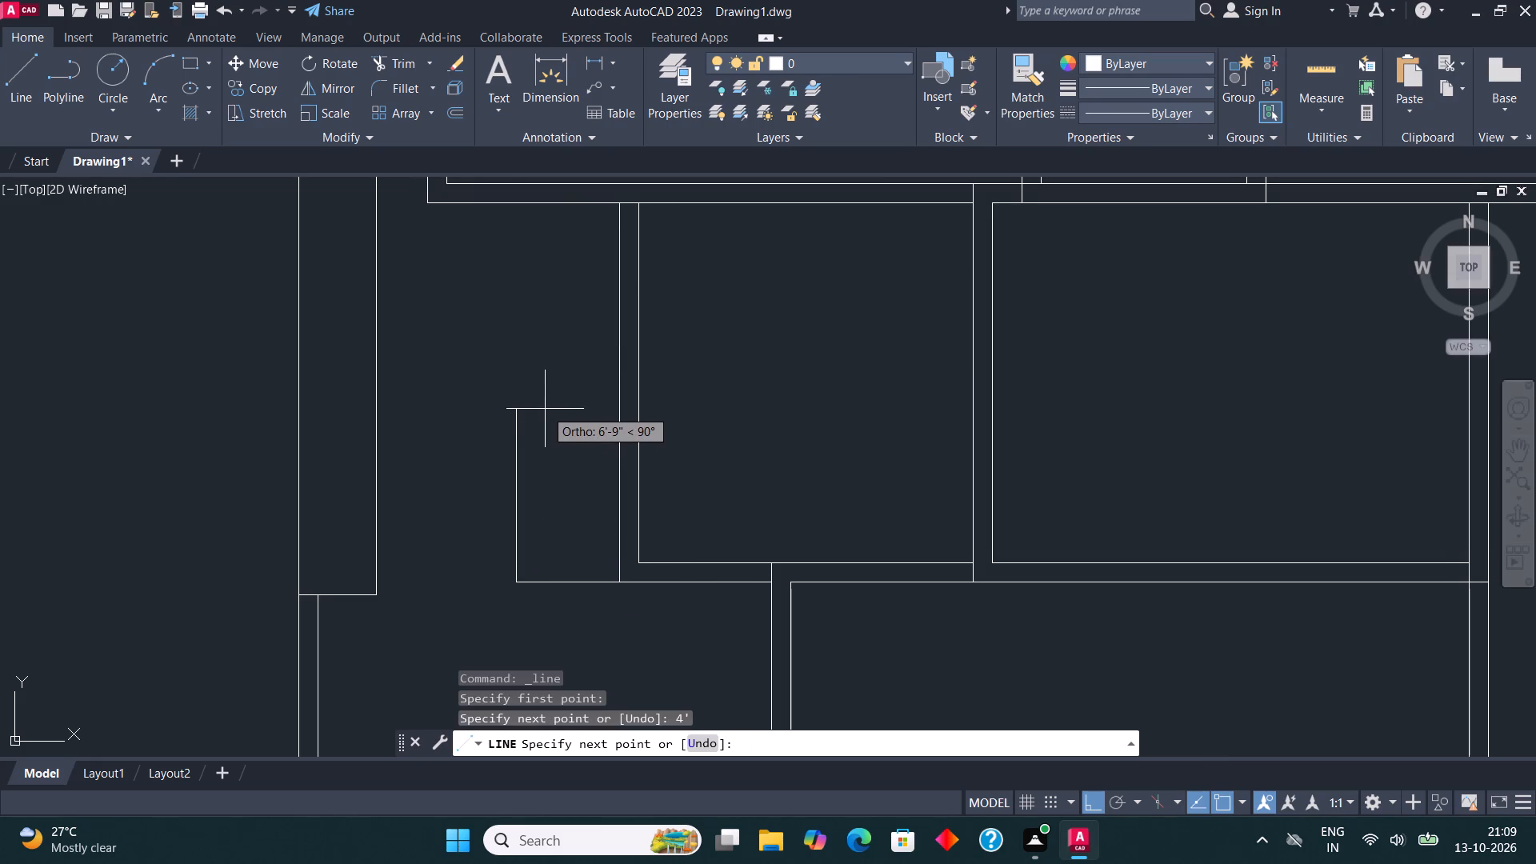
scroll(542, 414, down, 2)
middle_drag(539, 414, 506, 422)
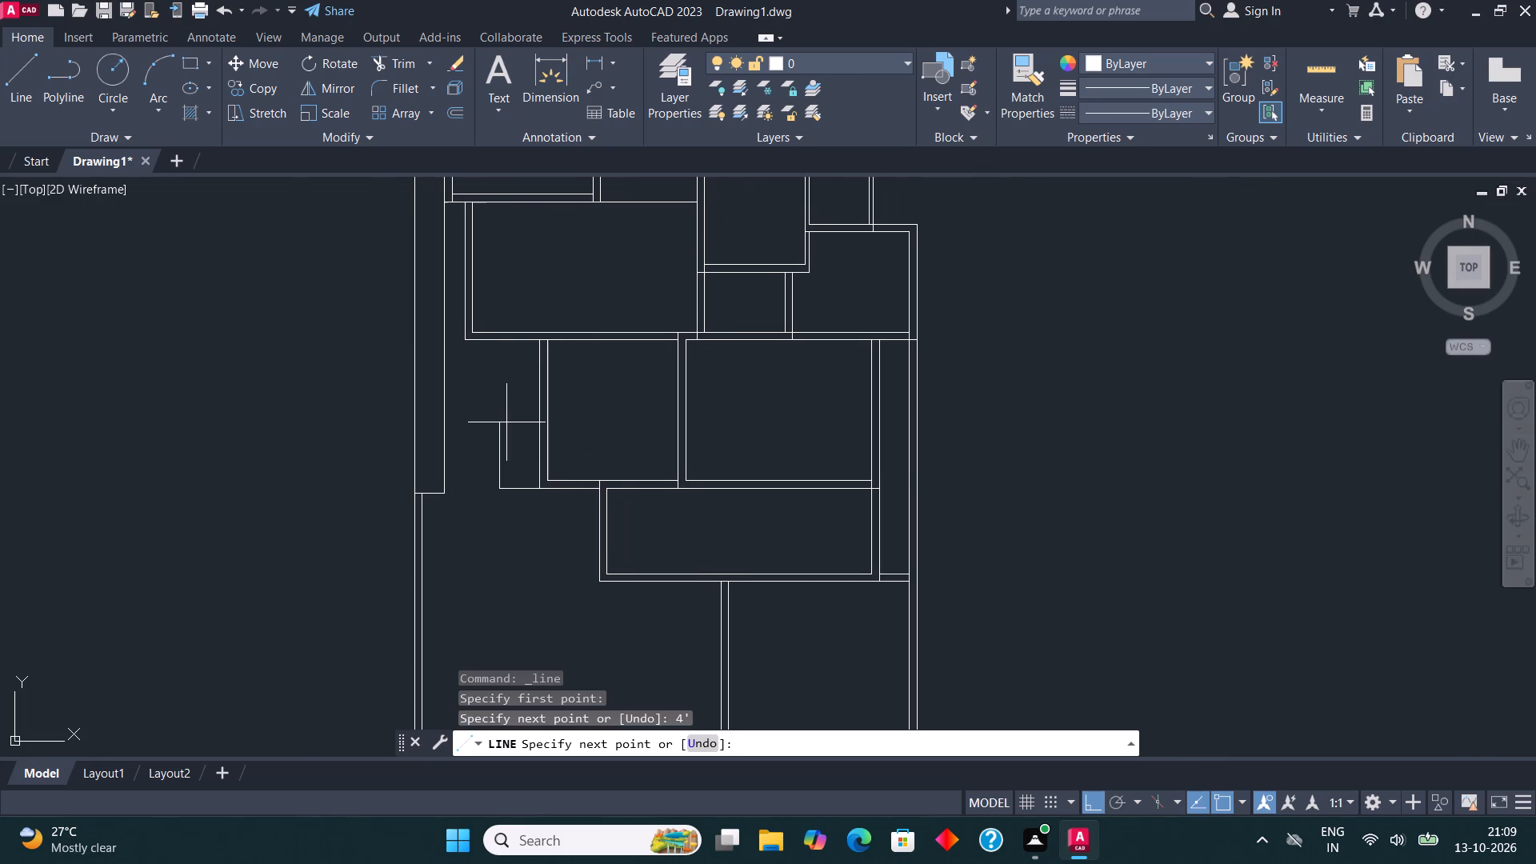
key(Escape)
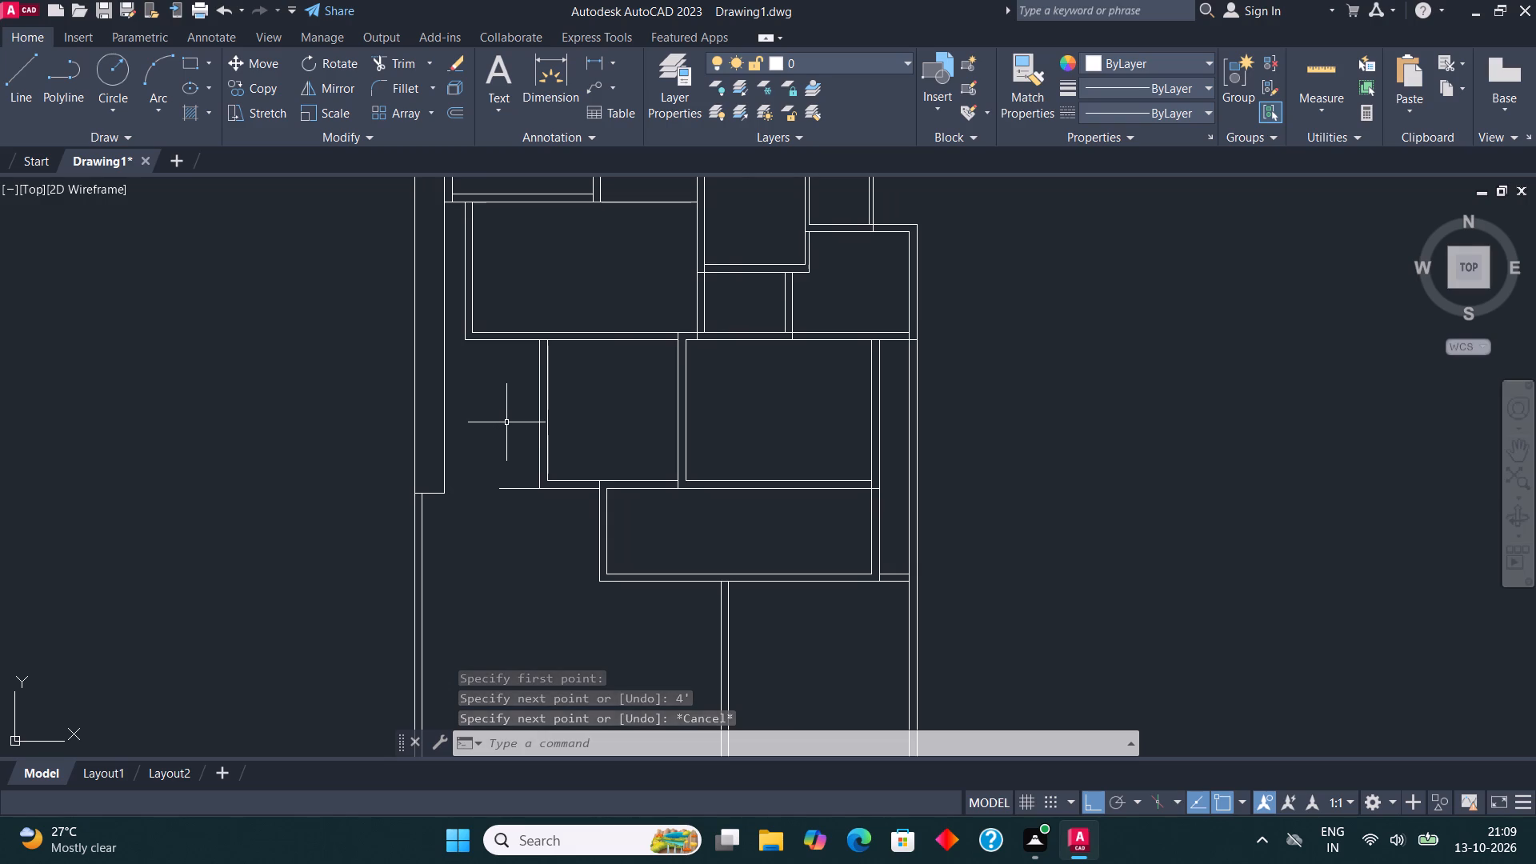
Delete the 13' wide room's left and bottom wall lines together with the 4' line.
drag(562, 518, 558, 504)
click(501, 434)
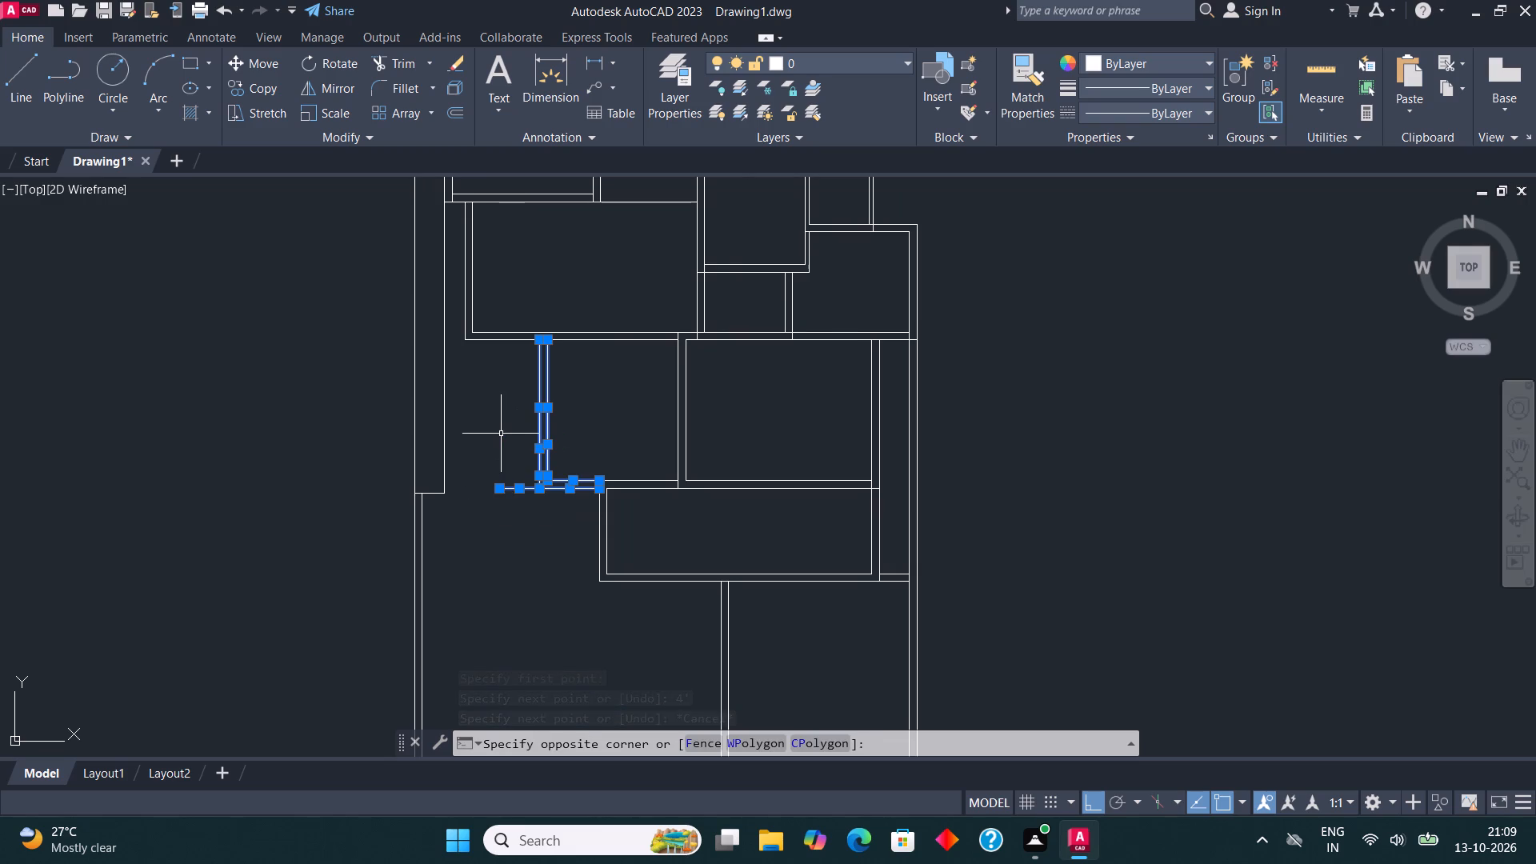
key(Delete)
Draw a vertical line from the left-hand room's lower-right outer corner down to the outer bottom wall line of the room below it.
scroll(498, 514, down, 1)
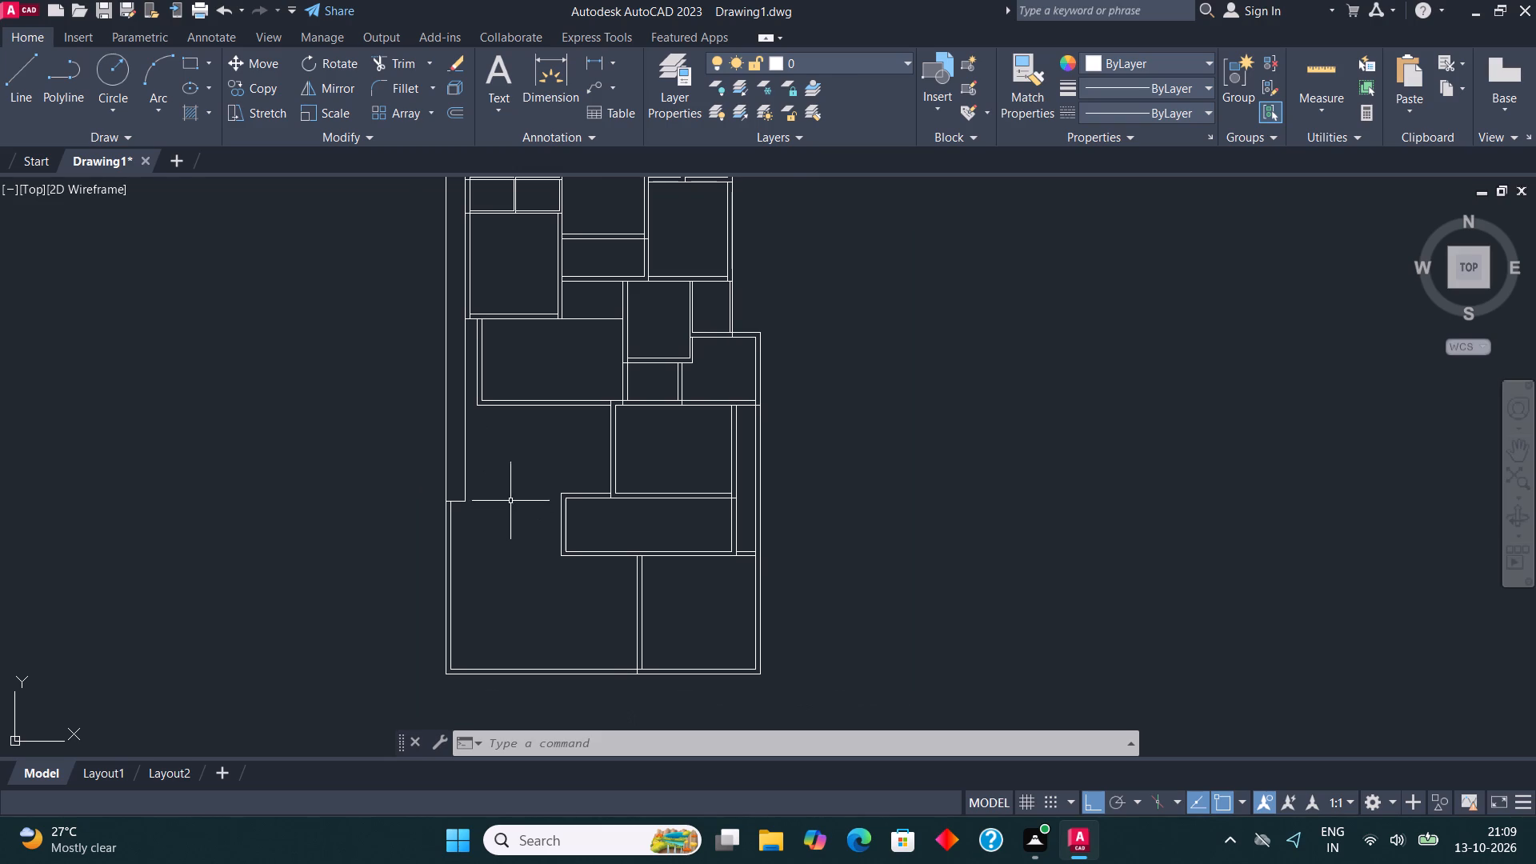
middle_drag(558, 467, 615, 468)
scroll(659, 442, down, 1)
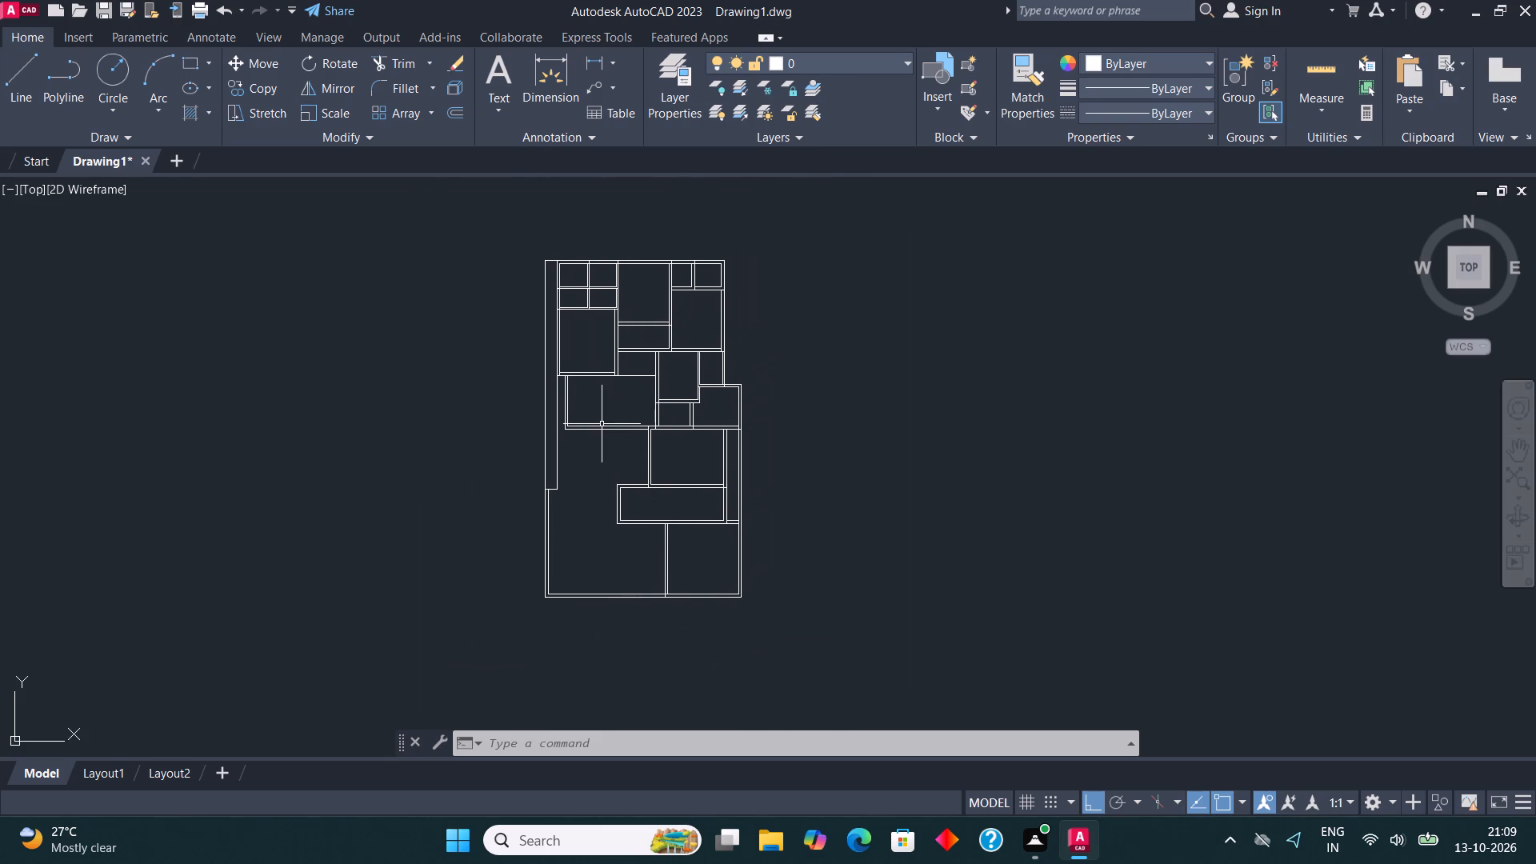
scroll(586, 433, up, 1)
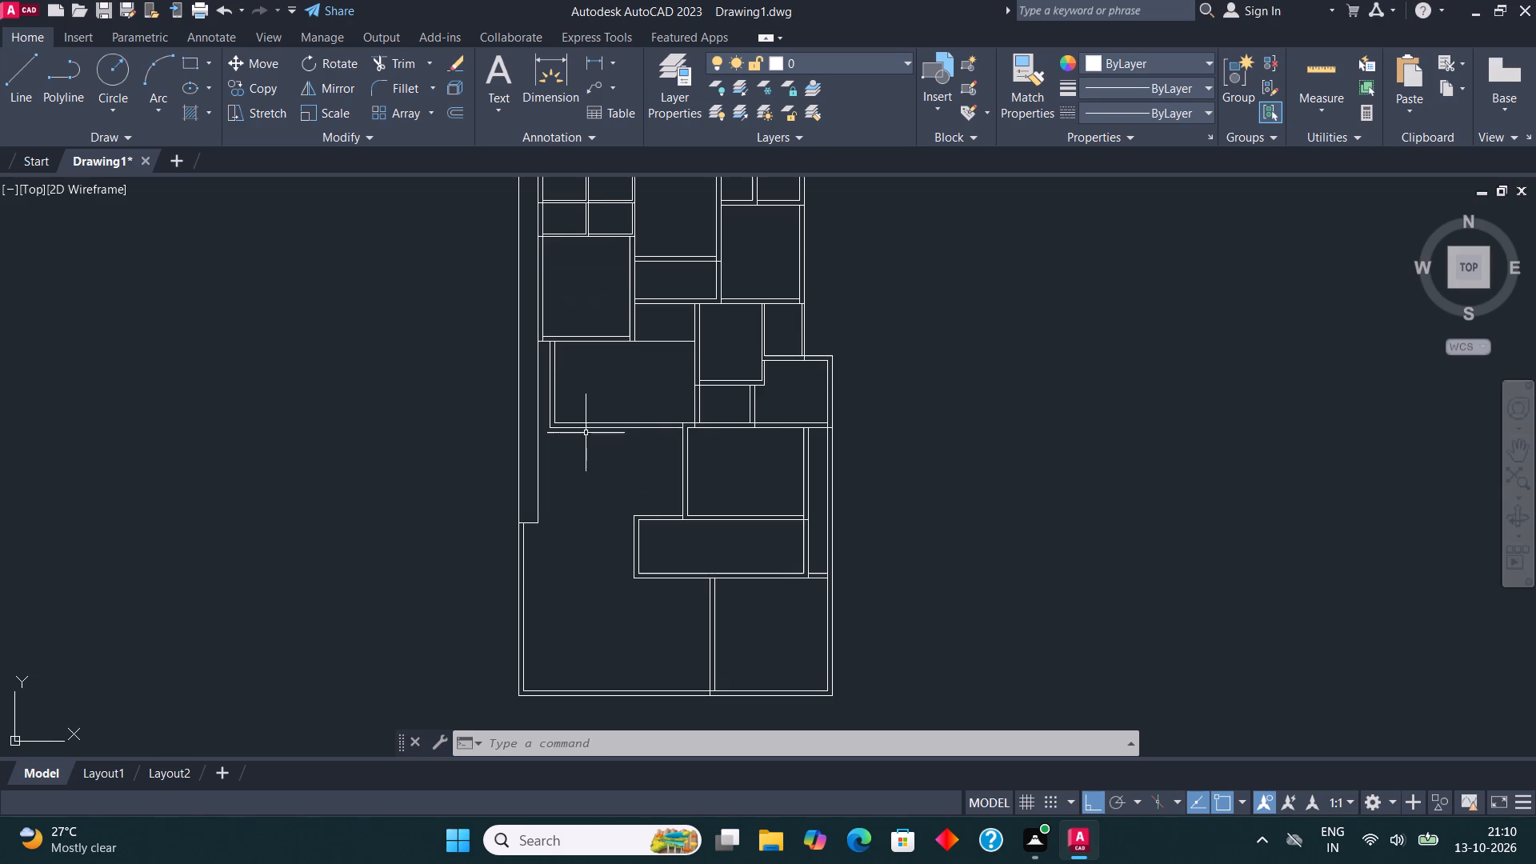
scroll(586, 433, up, 1)
click(18, 71)
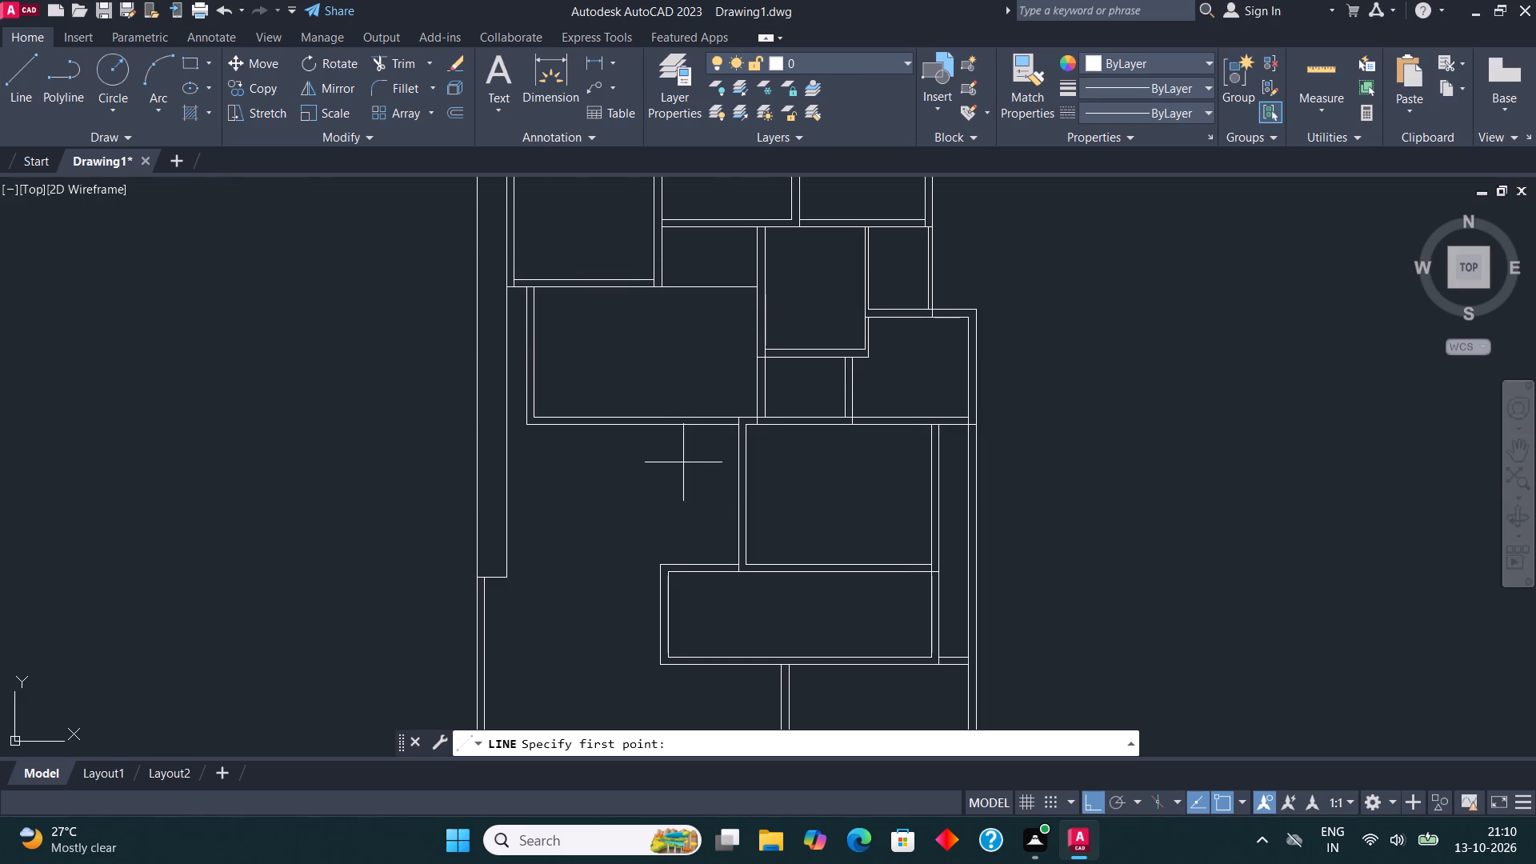
middle_drag(649, 468, 666, 521)
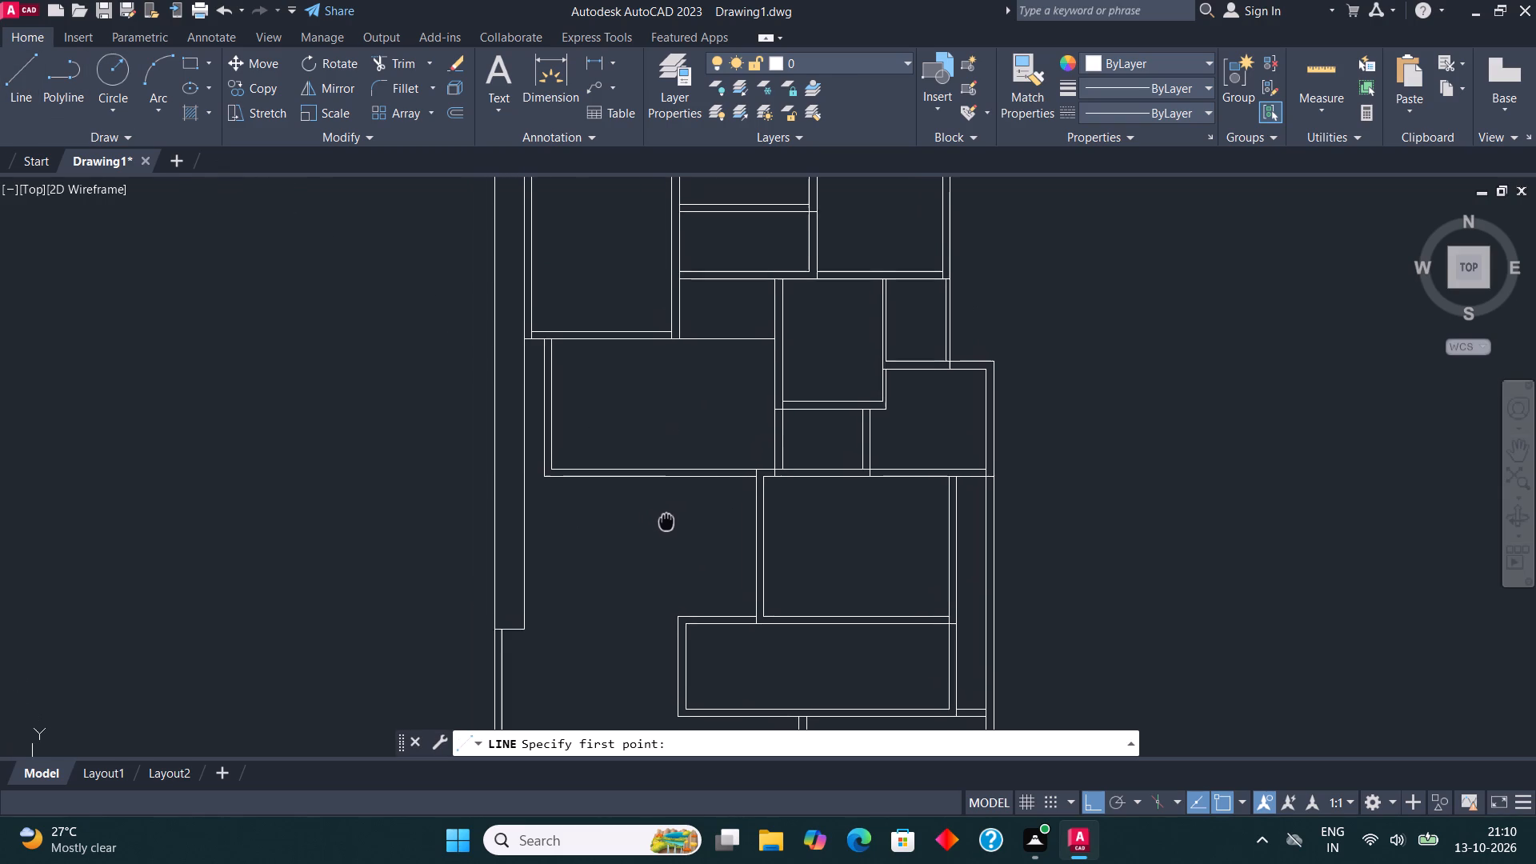
middle_drag(666, 521, 666, 526)
click(677, 346)
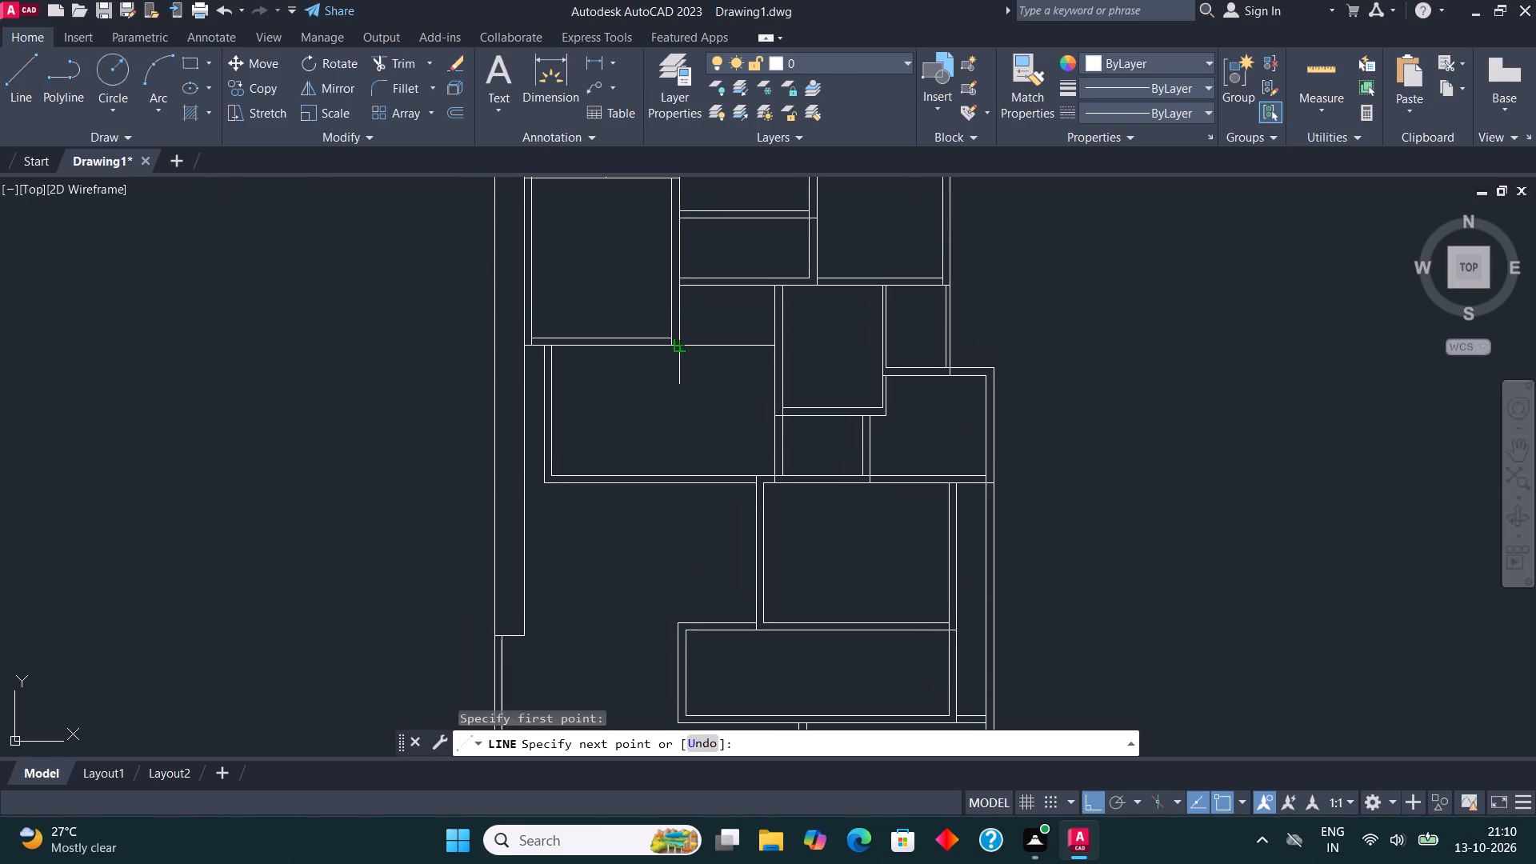
scroll(675, 477, up, 3)
click(677, 508)
scroll(677, 508, down, 3)
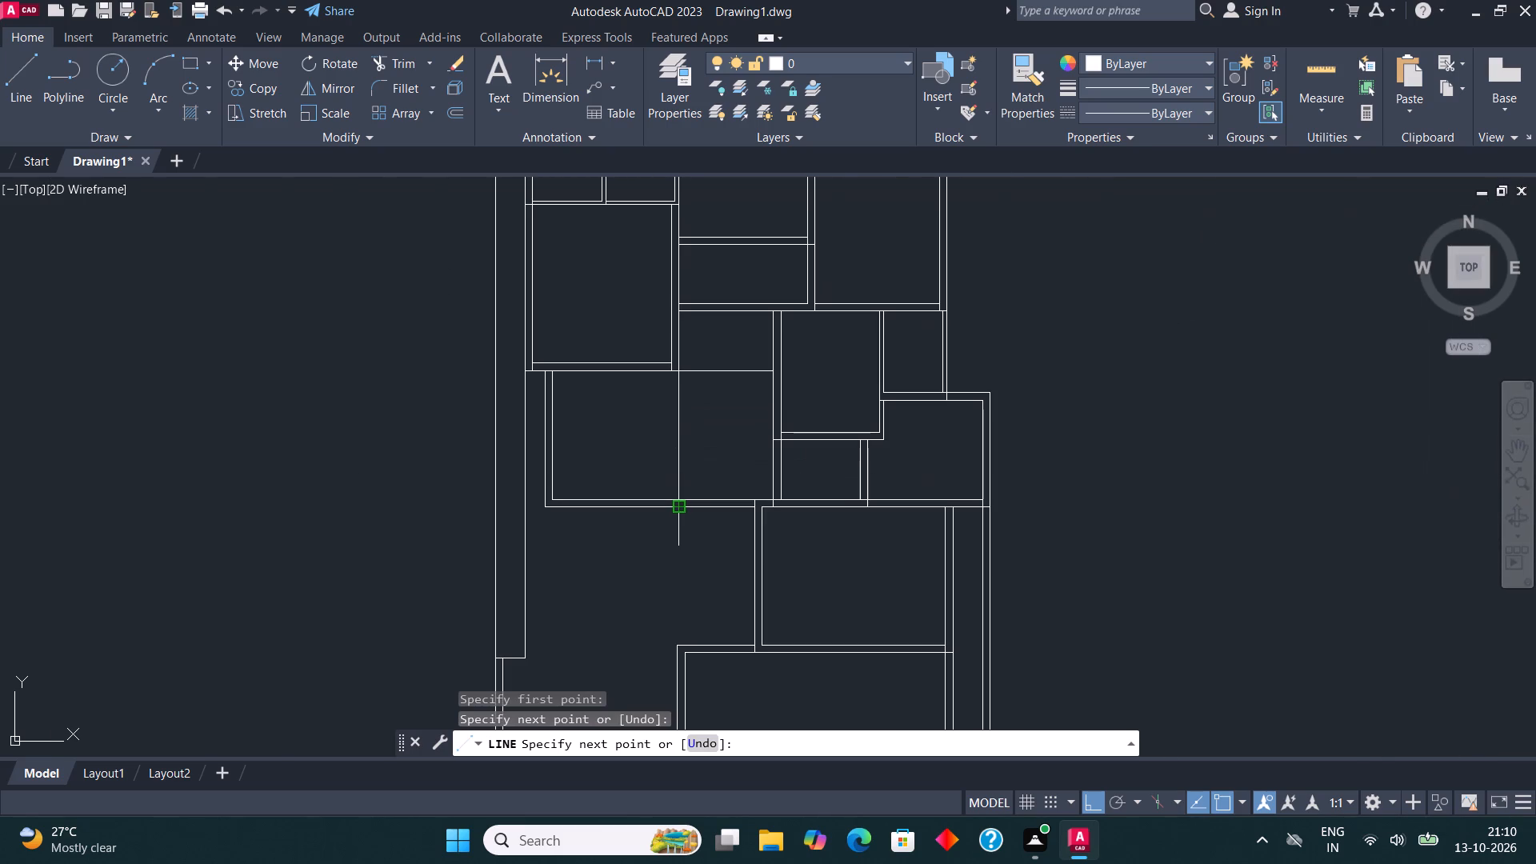
key(Escape)
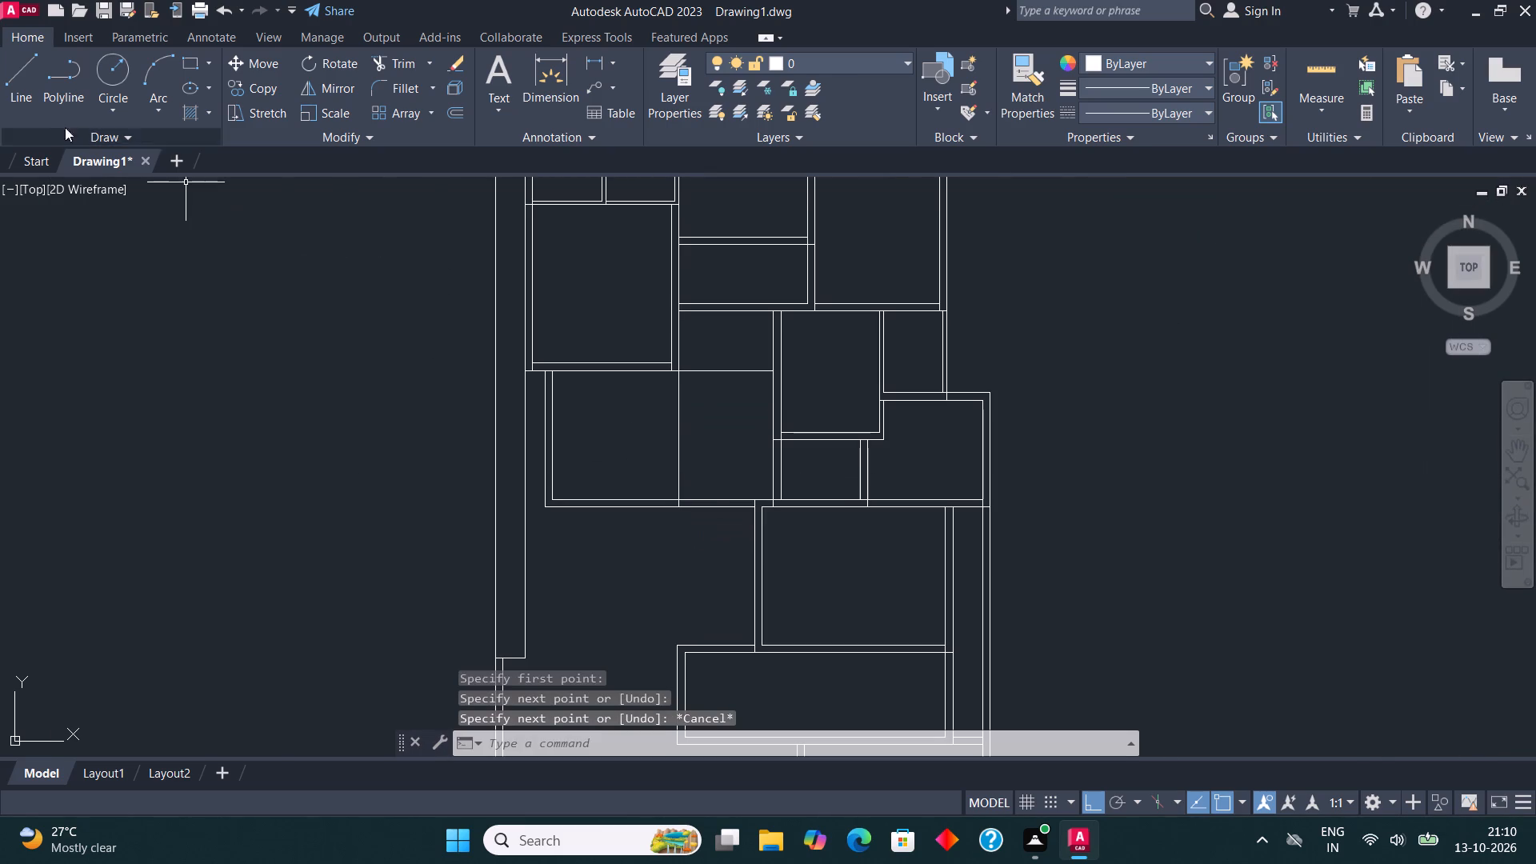
Draw a second vertical line, aligned with the upper room's inner right wall face, down to the same outer bottom wall line.
click(32, 84)
click(673, 374)
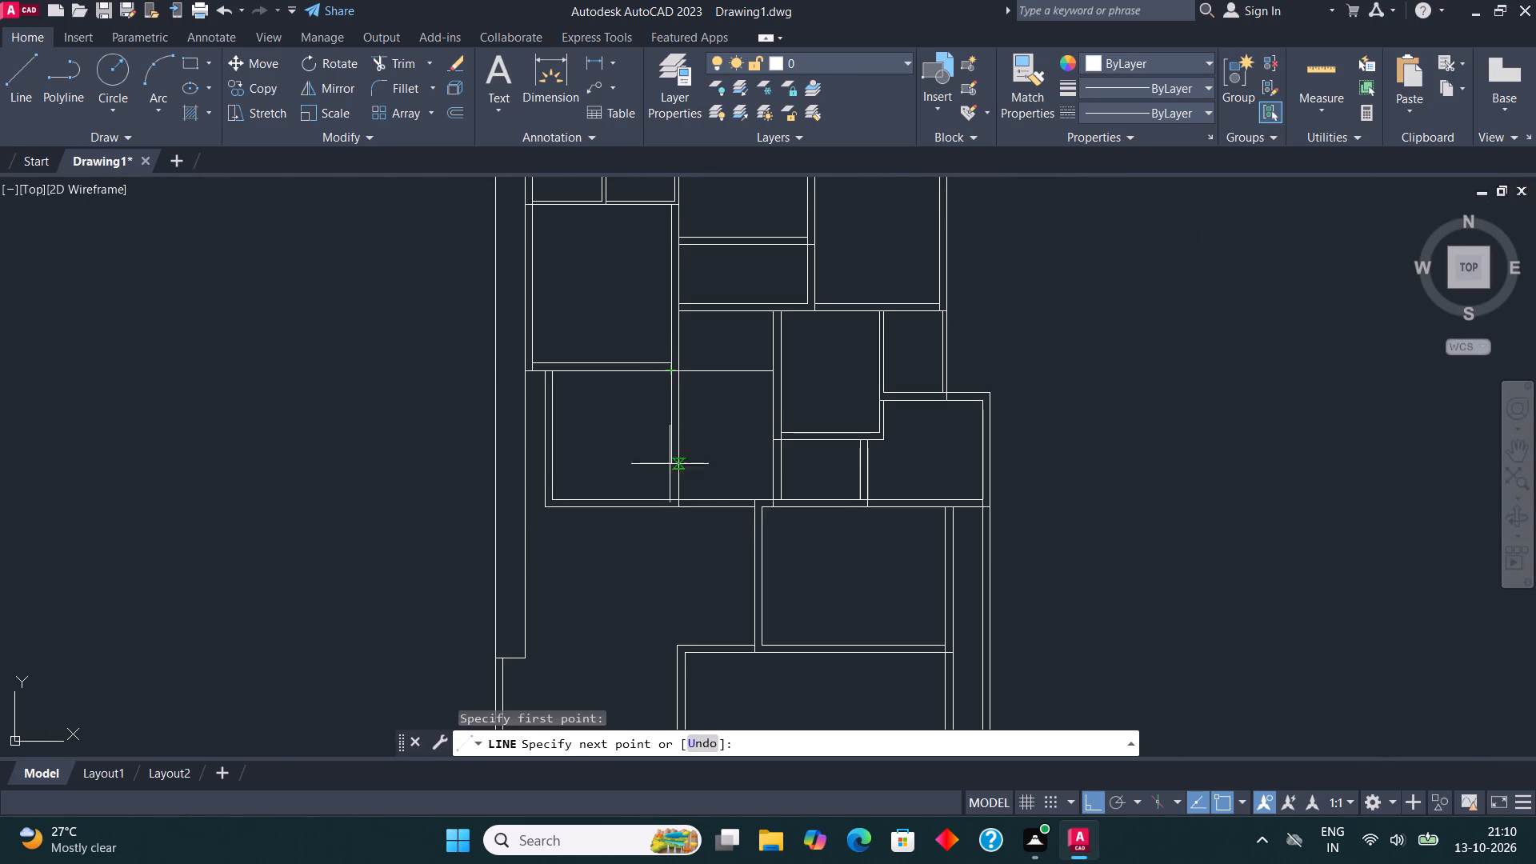
scroll(670, 475, up, 3)
click(669, 606)
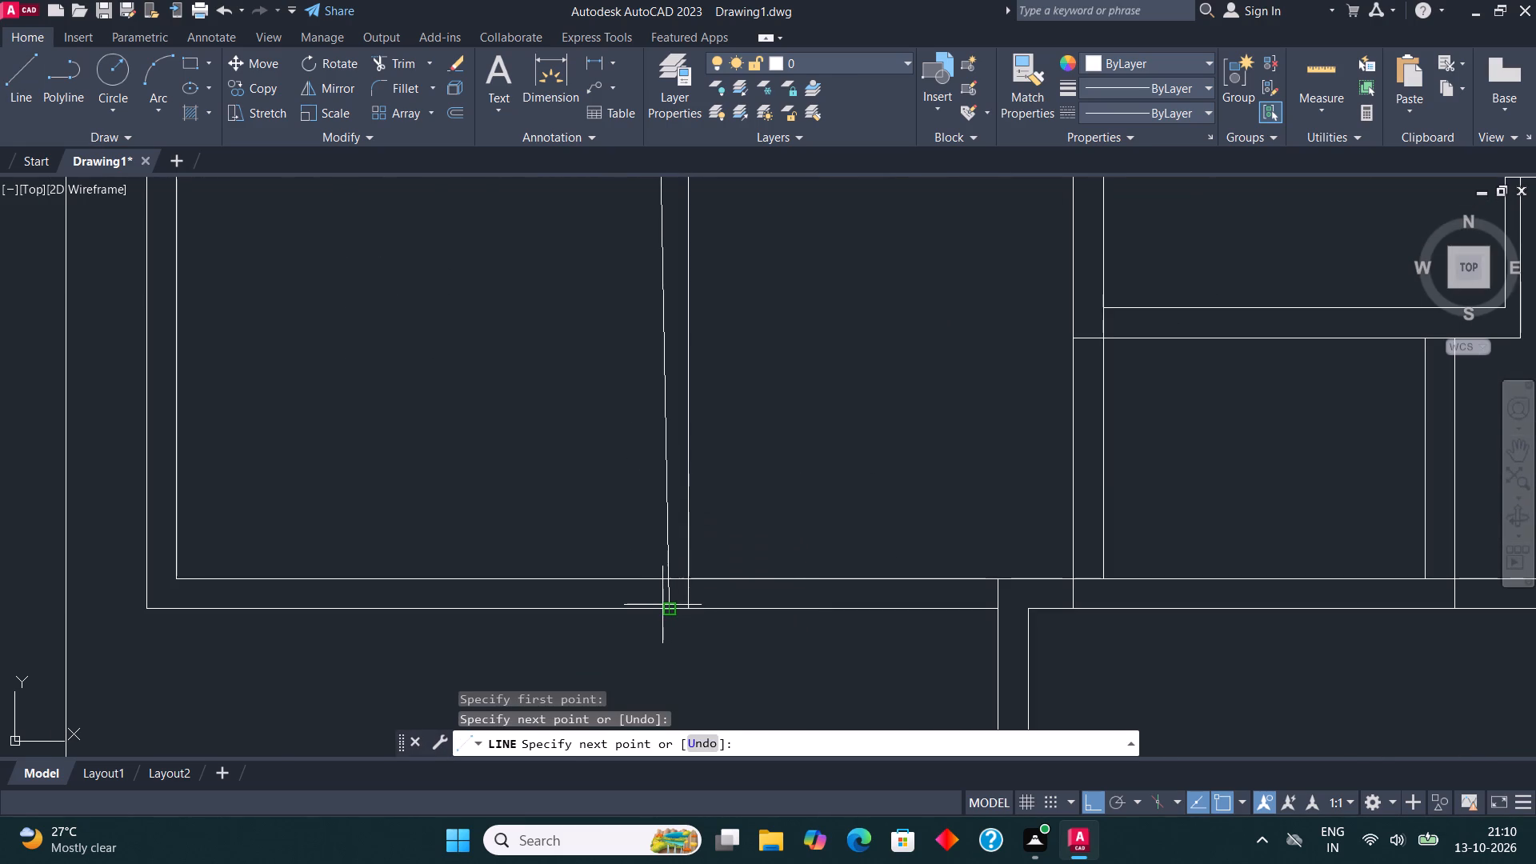
key(ctrl+z)
click(661, 606)
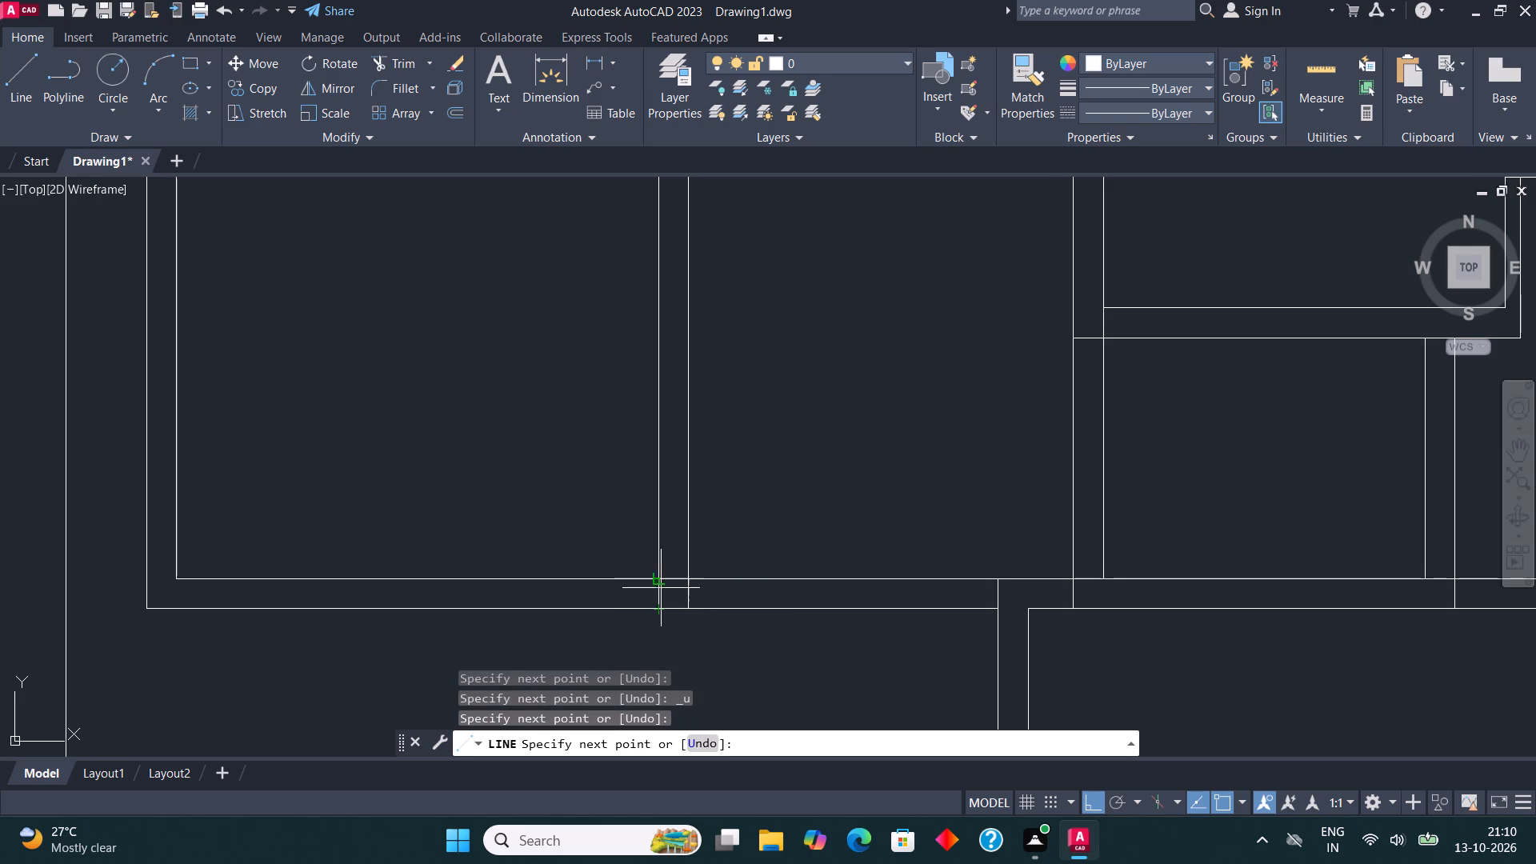
scroll(658, 546, down, 1)
key(Escape)
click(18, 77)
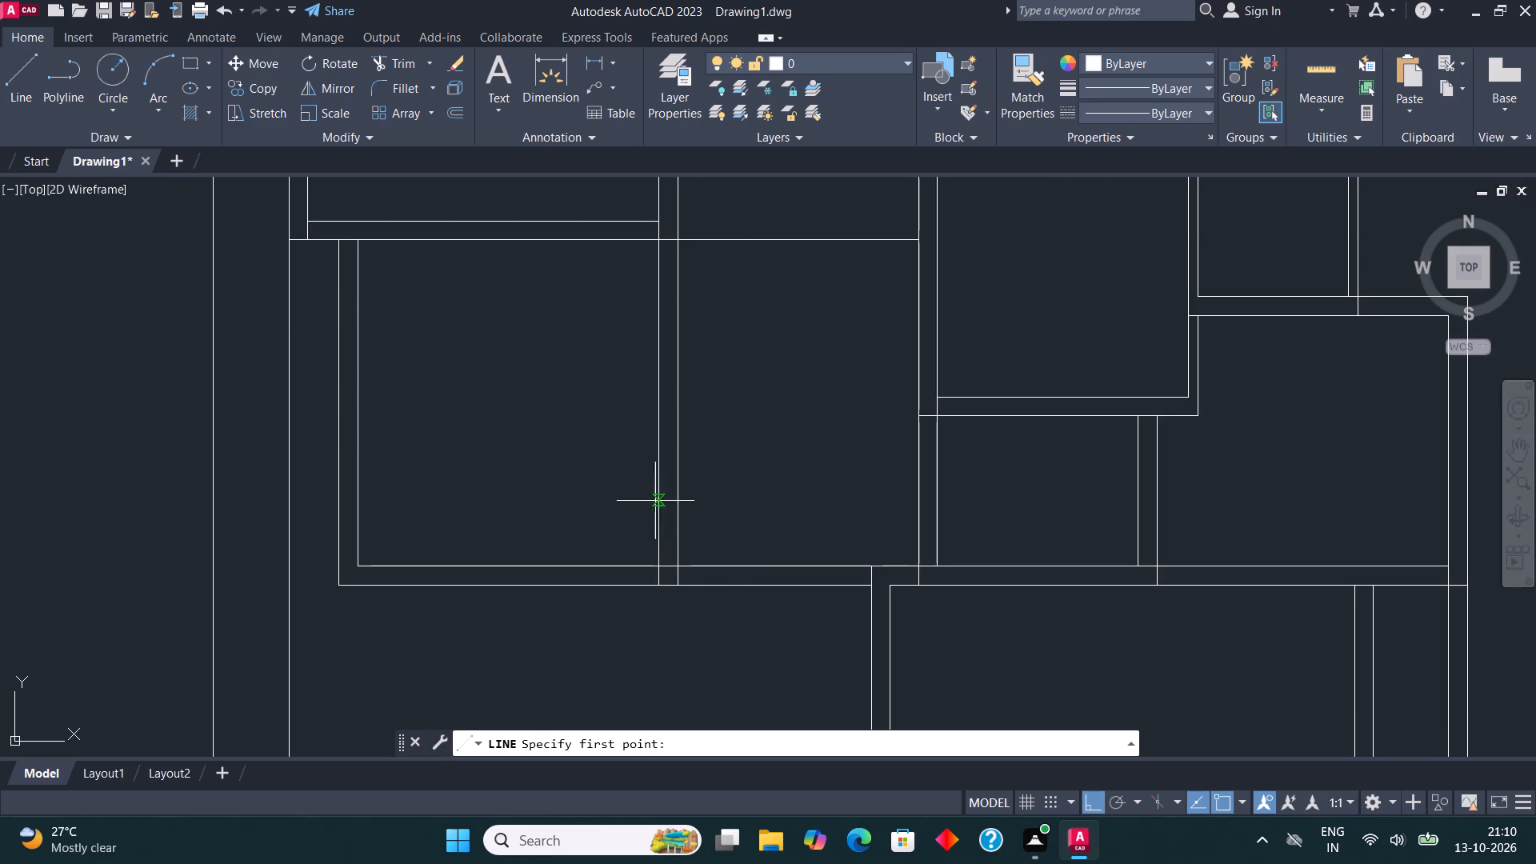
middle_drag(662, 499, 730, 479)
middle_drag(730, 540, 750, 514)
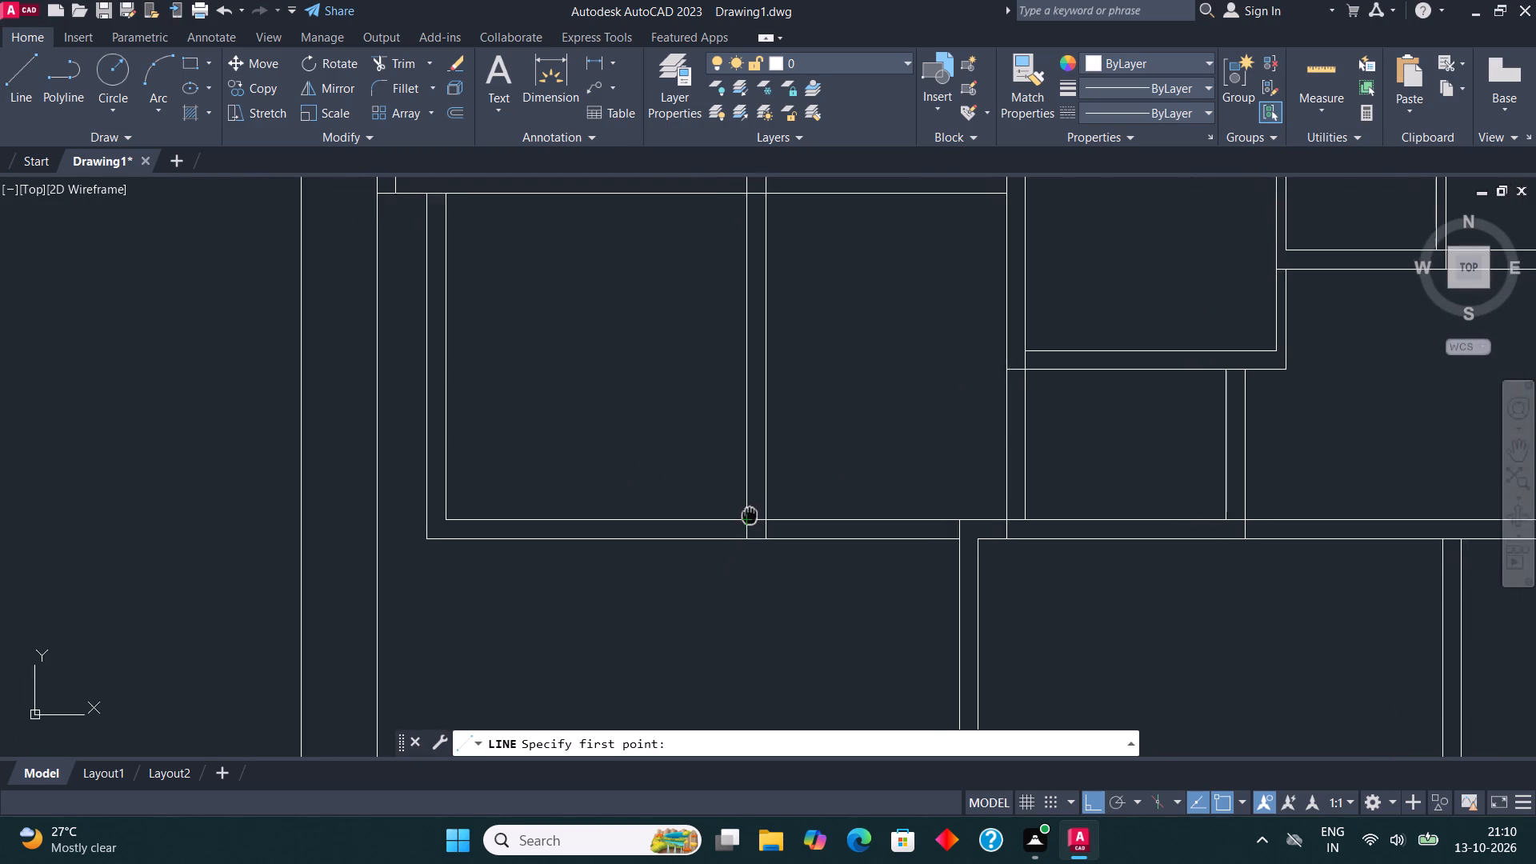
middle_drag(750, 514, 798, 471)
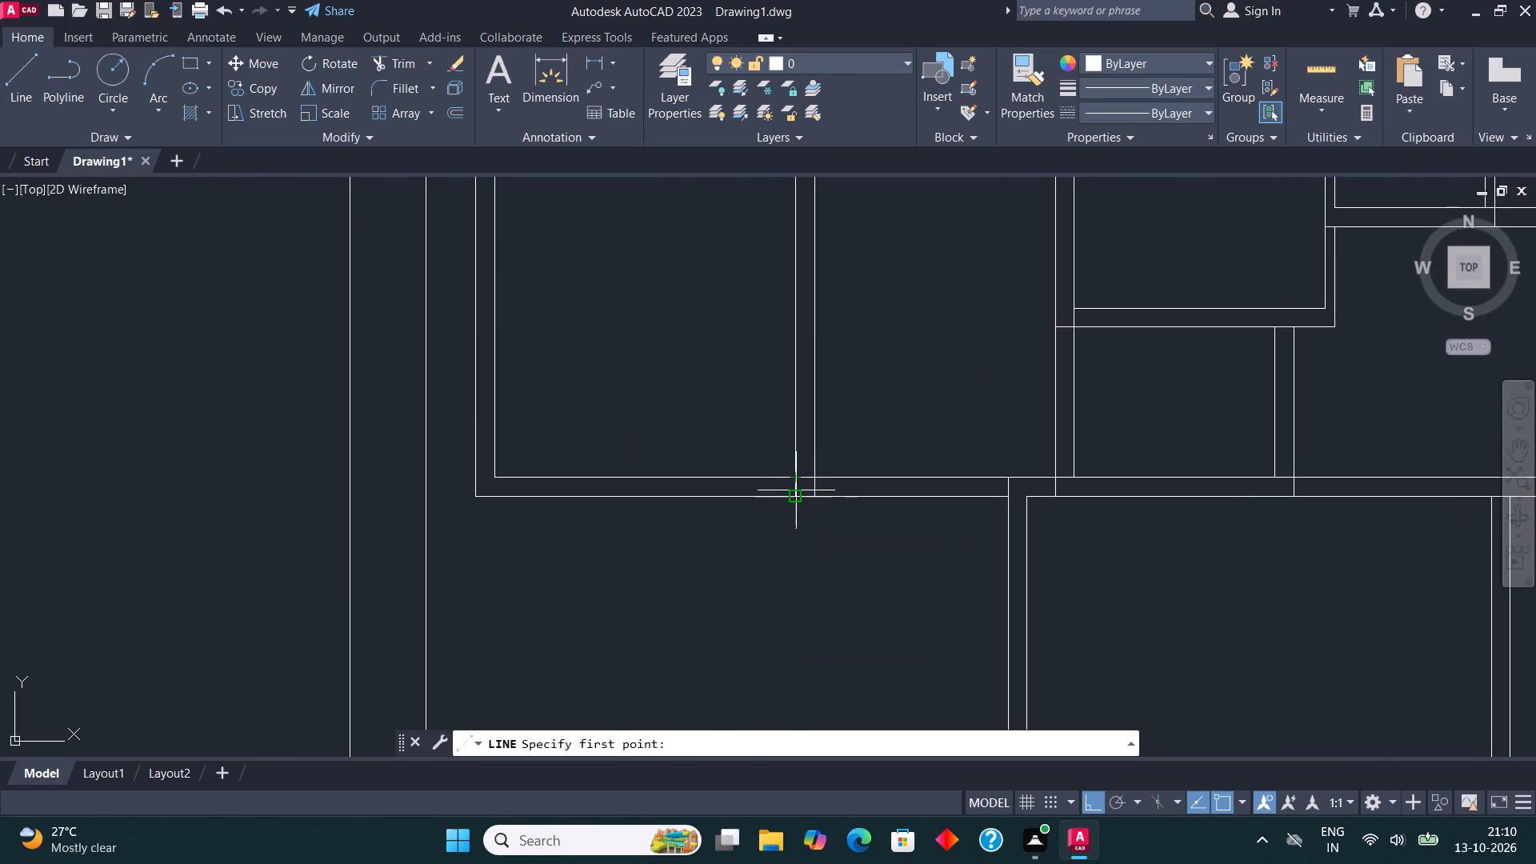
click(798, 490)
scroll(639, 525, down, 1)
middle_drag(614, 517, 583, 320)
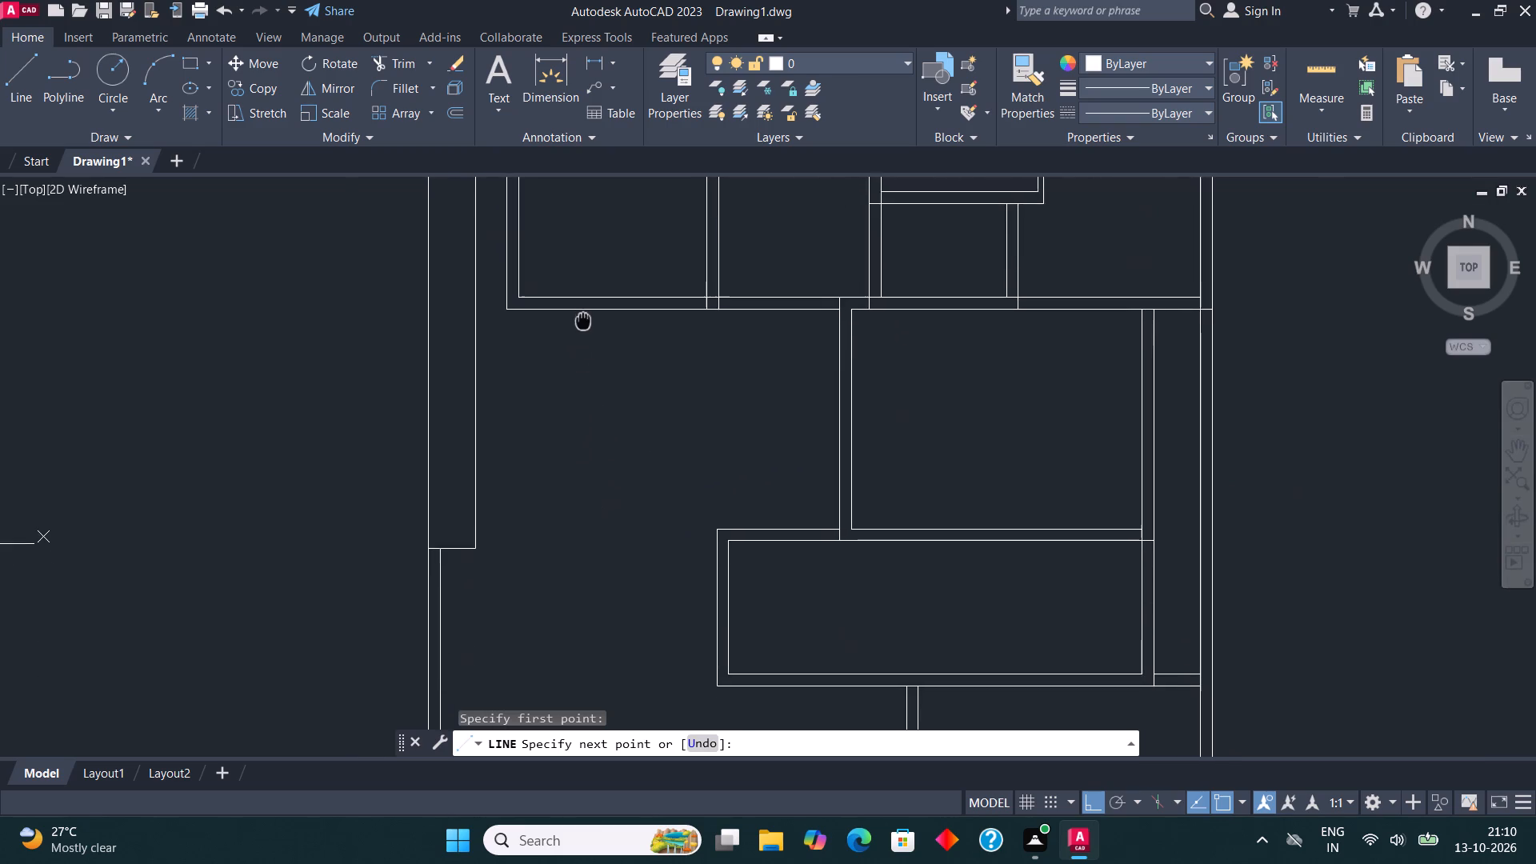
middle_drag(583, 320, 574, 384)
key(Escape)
From the bottom end of the new partition's left line, draw a 13'6" line downward and a 13' line leftward.
scroll(579, 417, down, 2)
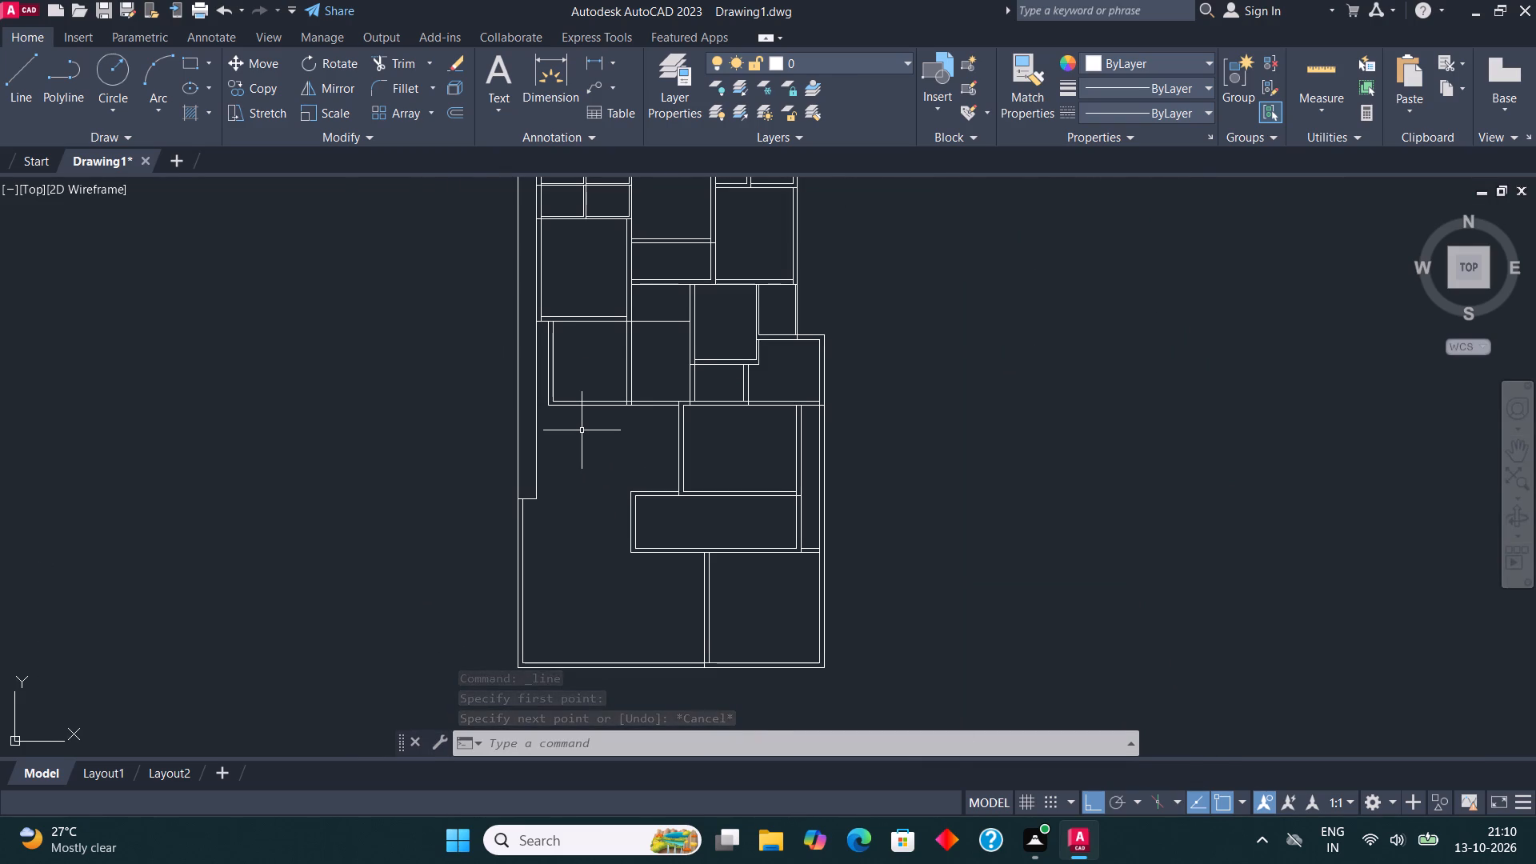
scroll(582, 430, down, 1)
scroll(614, 353, up, 3)
middle_drag(654, 442, 664, 411)
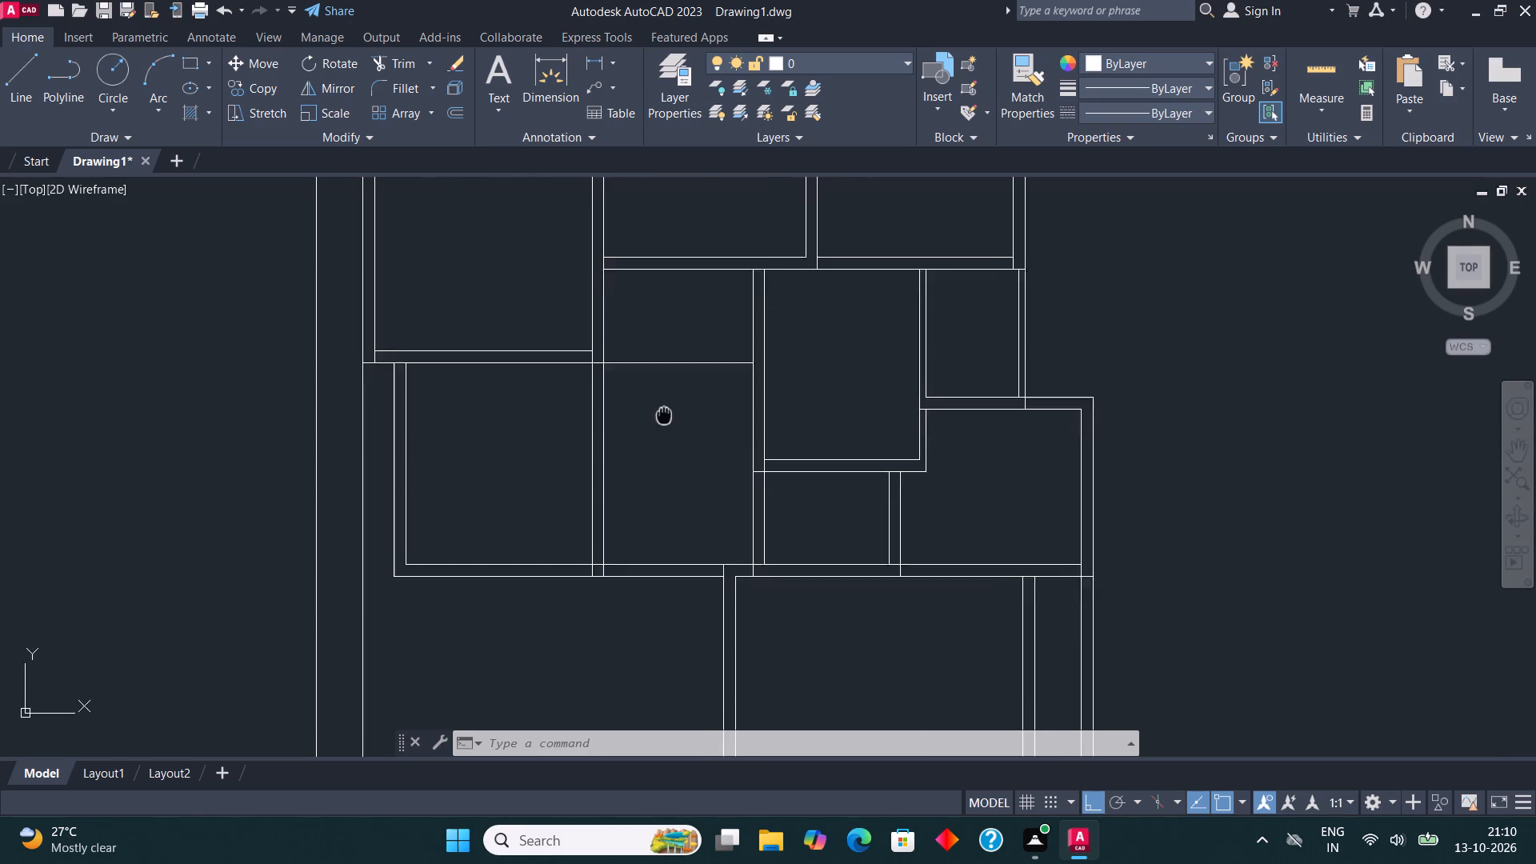
middle_drag(664, 411, 654, 382)
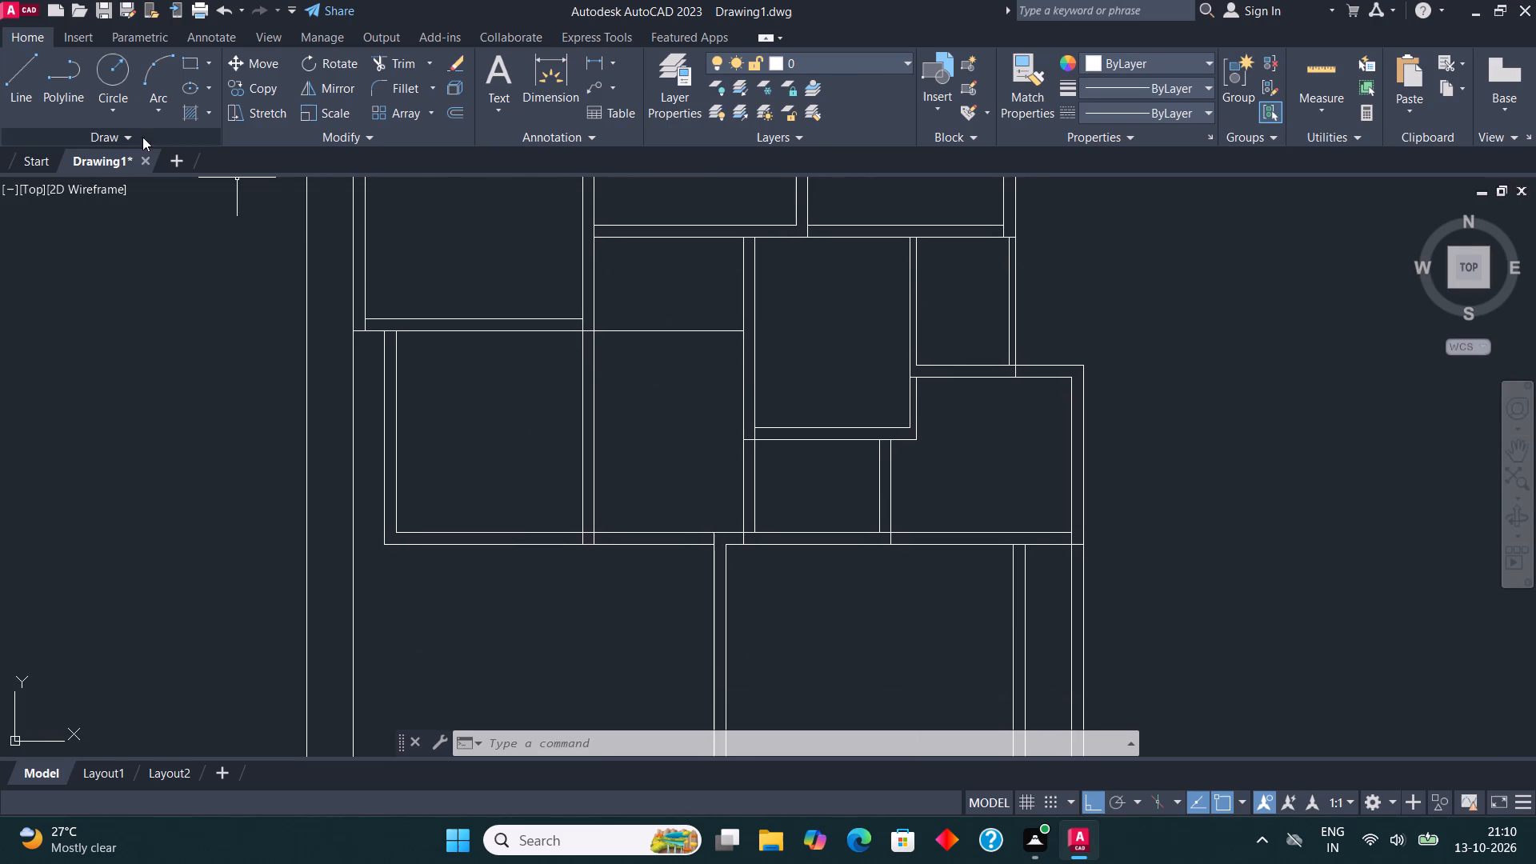
click(22, 84)
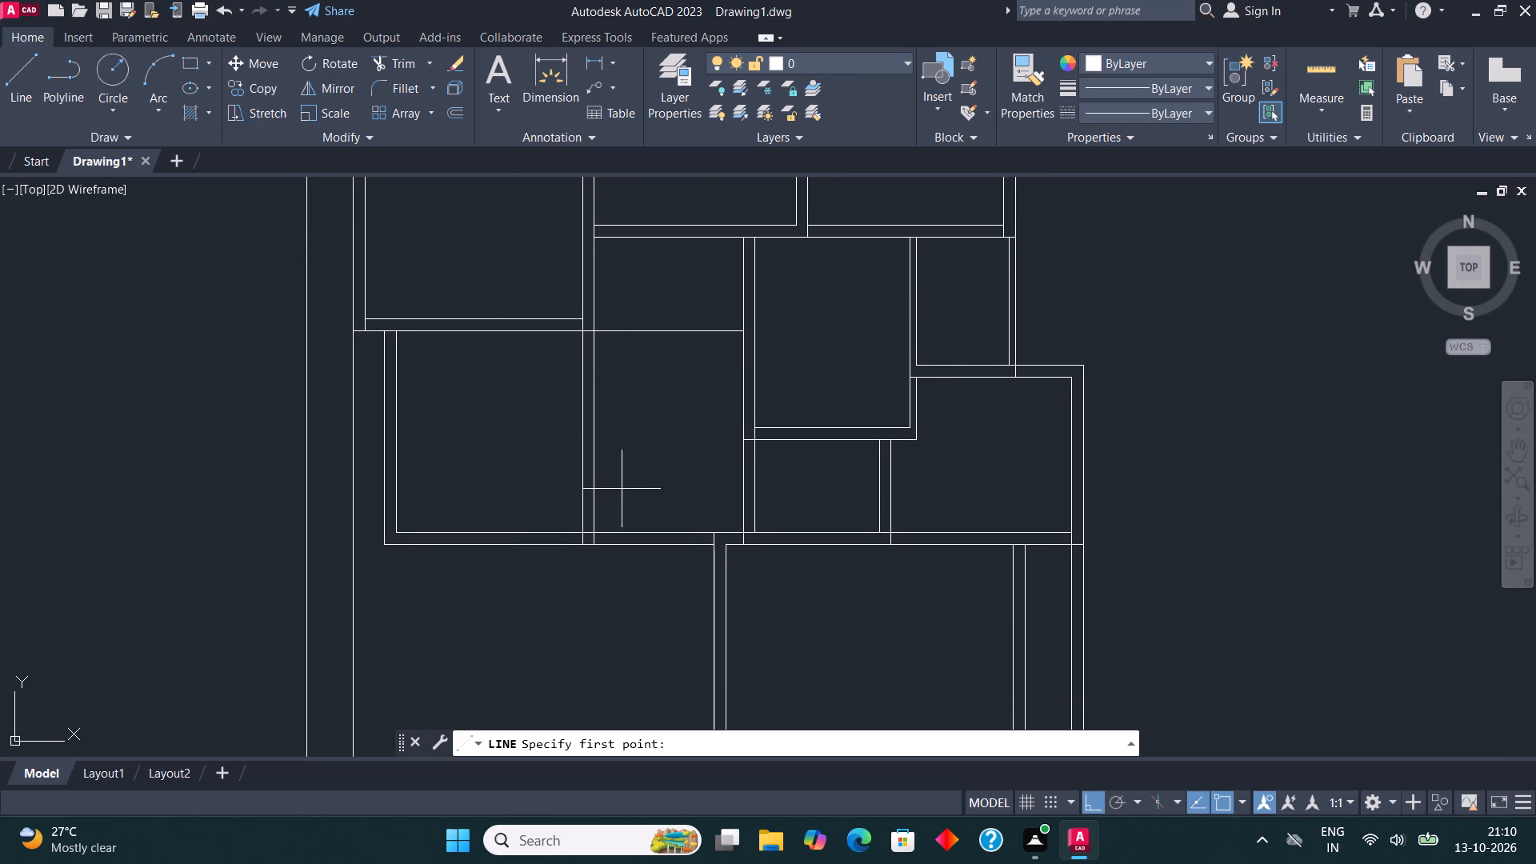
middle_drag(613, 468, 625, 455)
scroll(588, 536, up, 2)
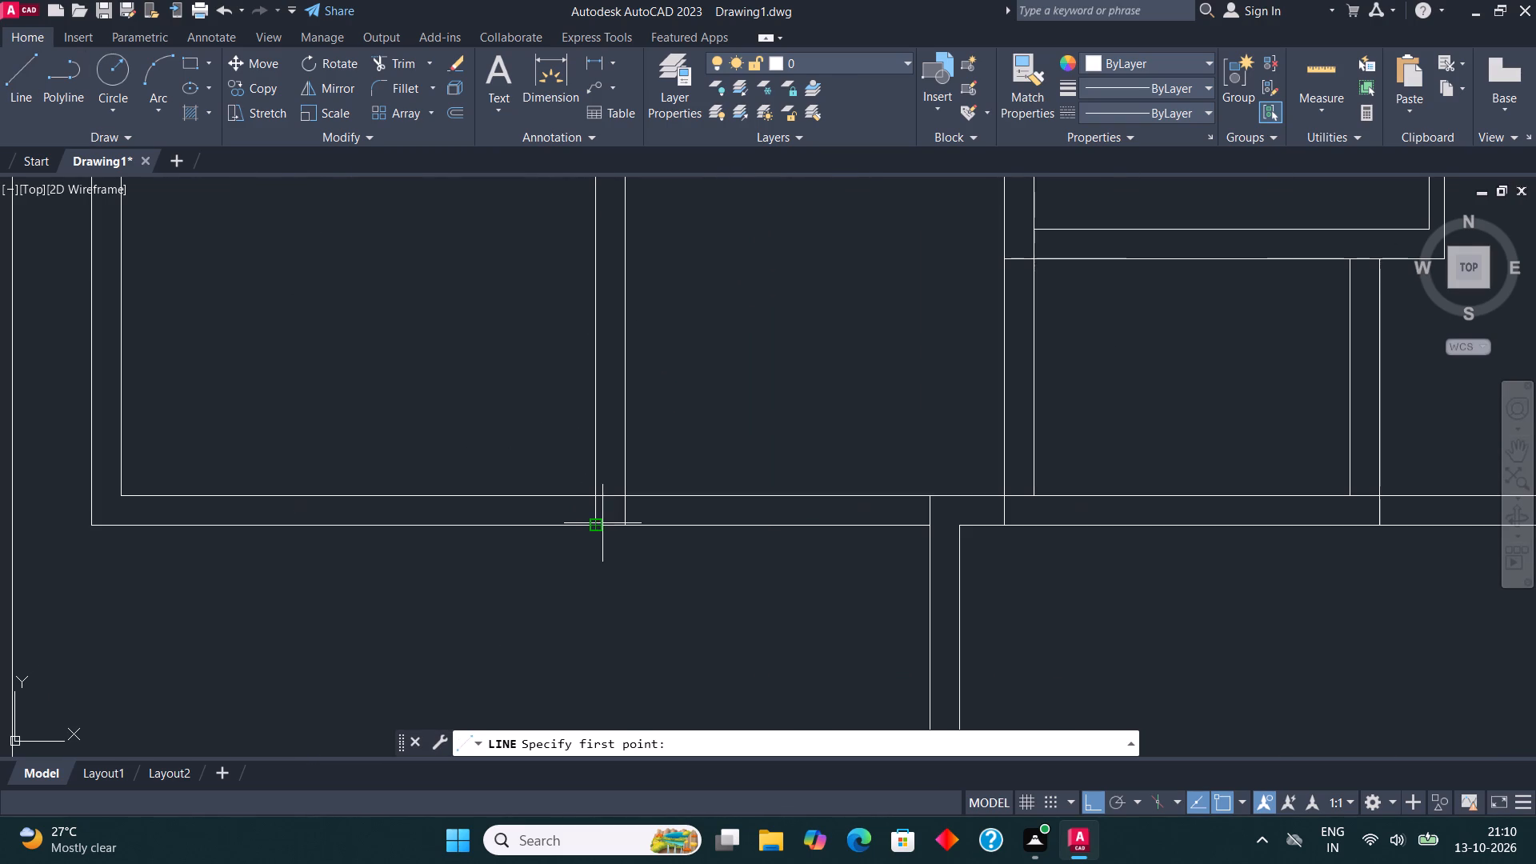
click(597, 522)
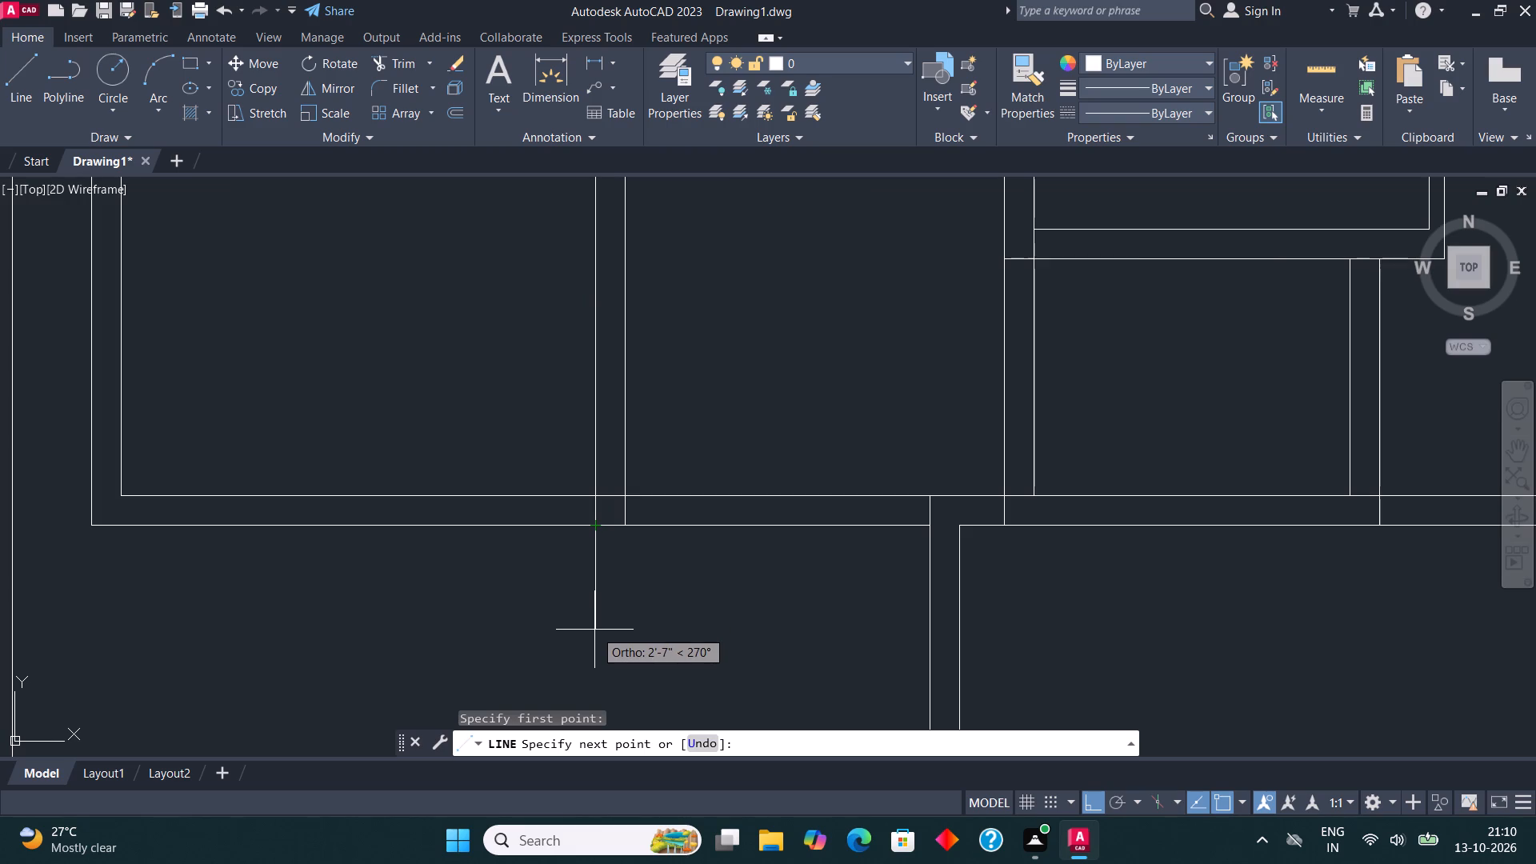
text(13;)
key(BackSpace)
text('6")
key(Return)
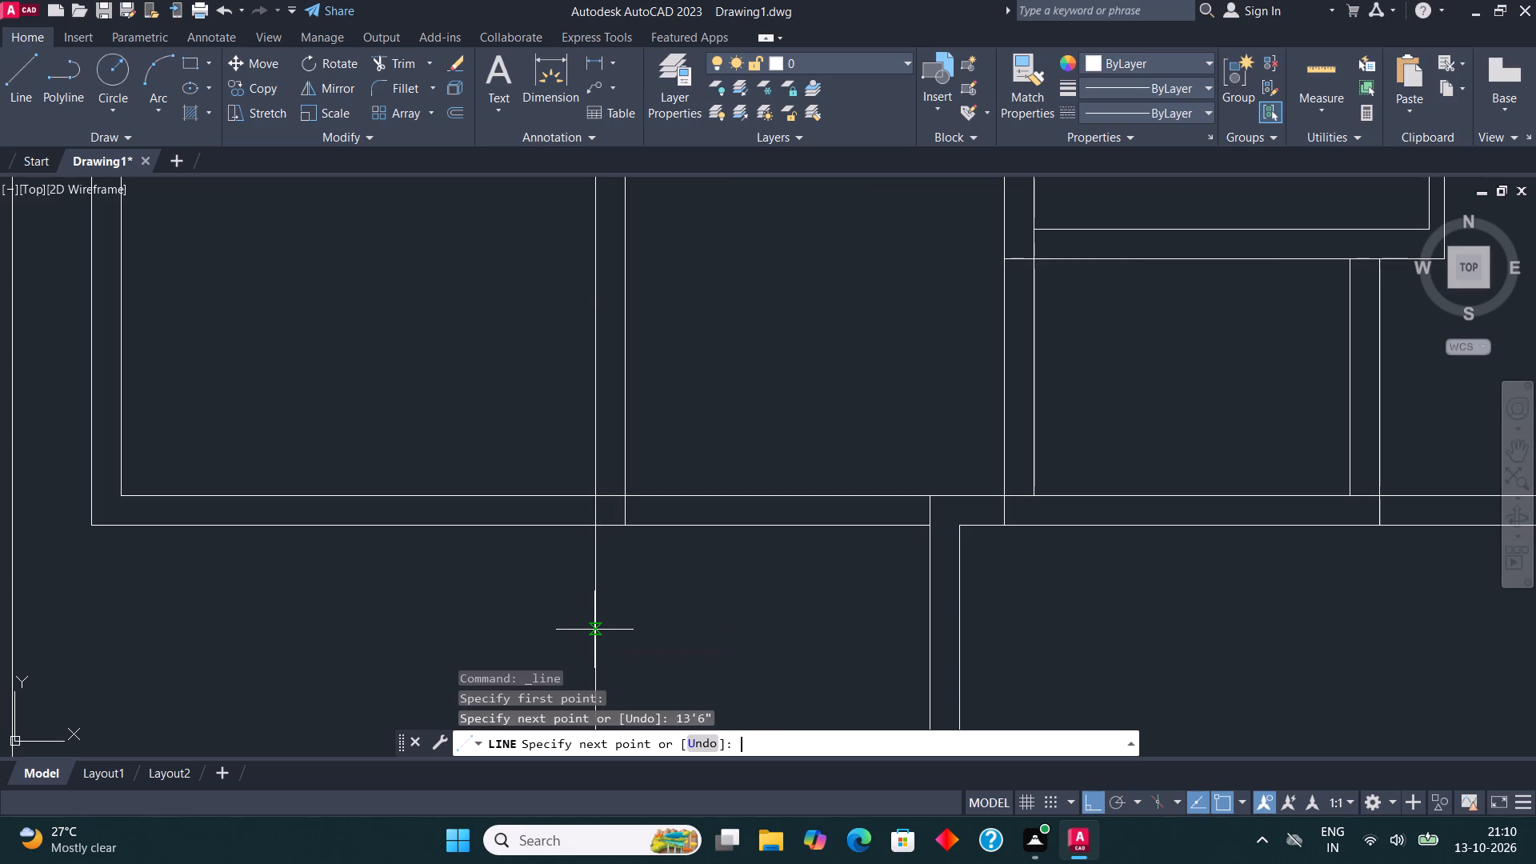
scroll(594, 626, down, 5)
middle_drag(641, 556, 694, 368)
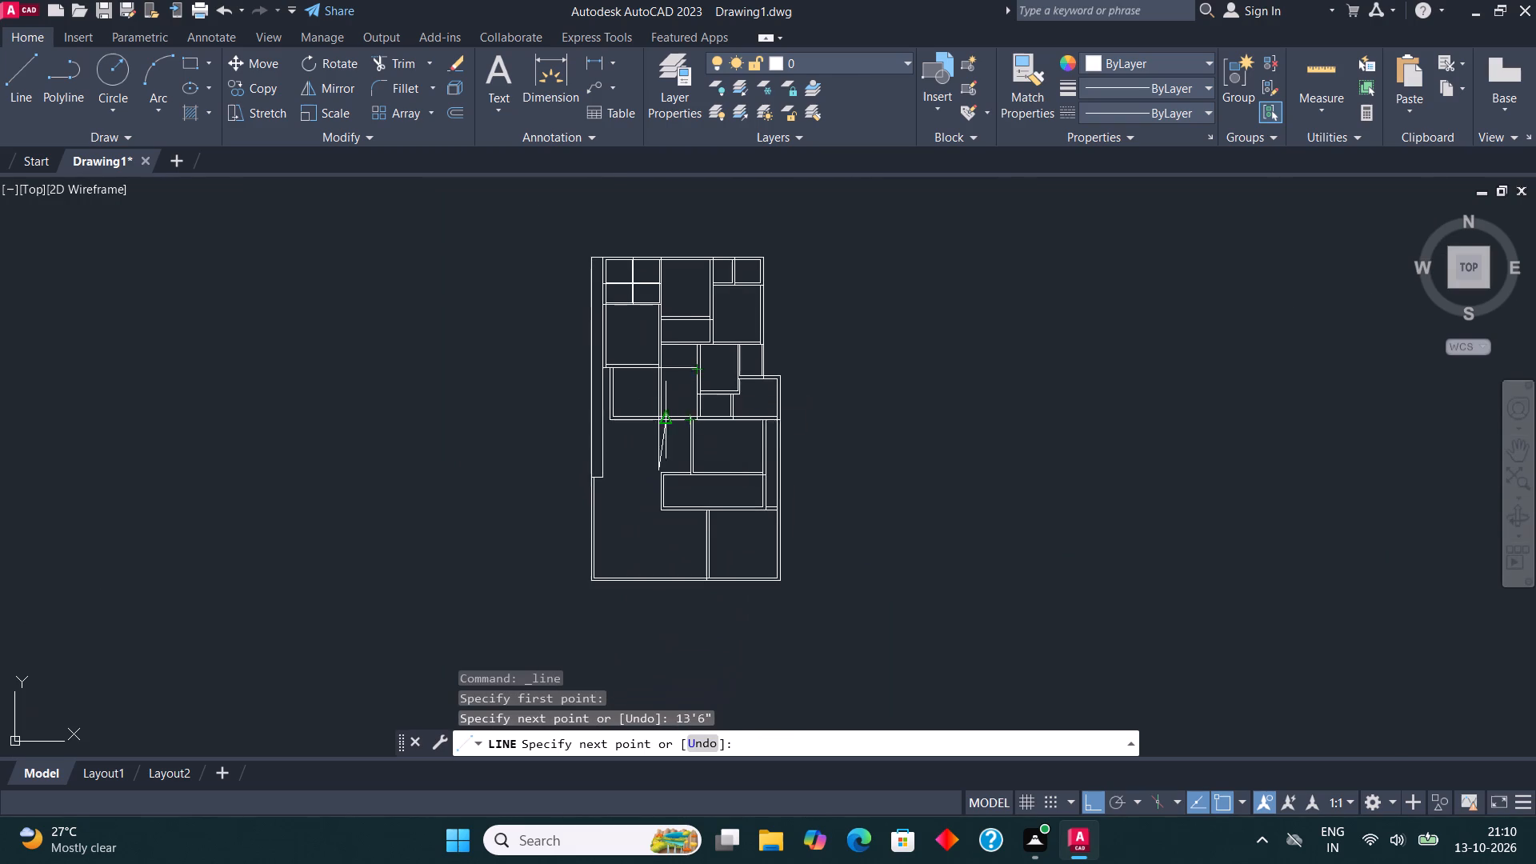
scroll(662, 438, up, 3)
text(13')
key(Return)
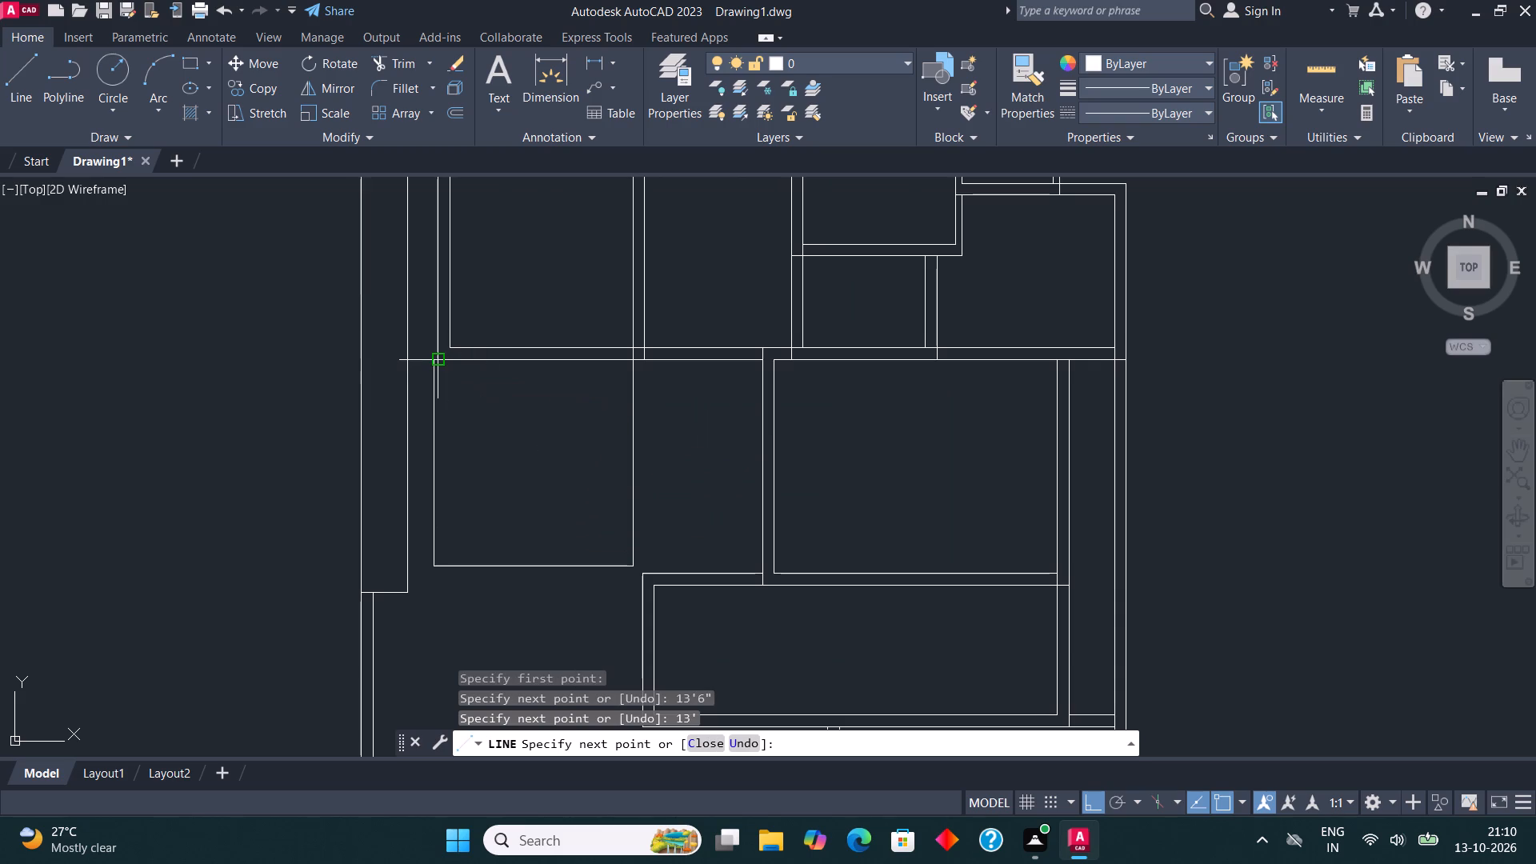
key(Escape)
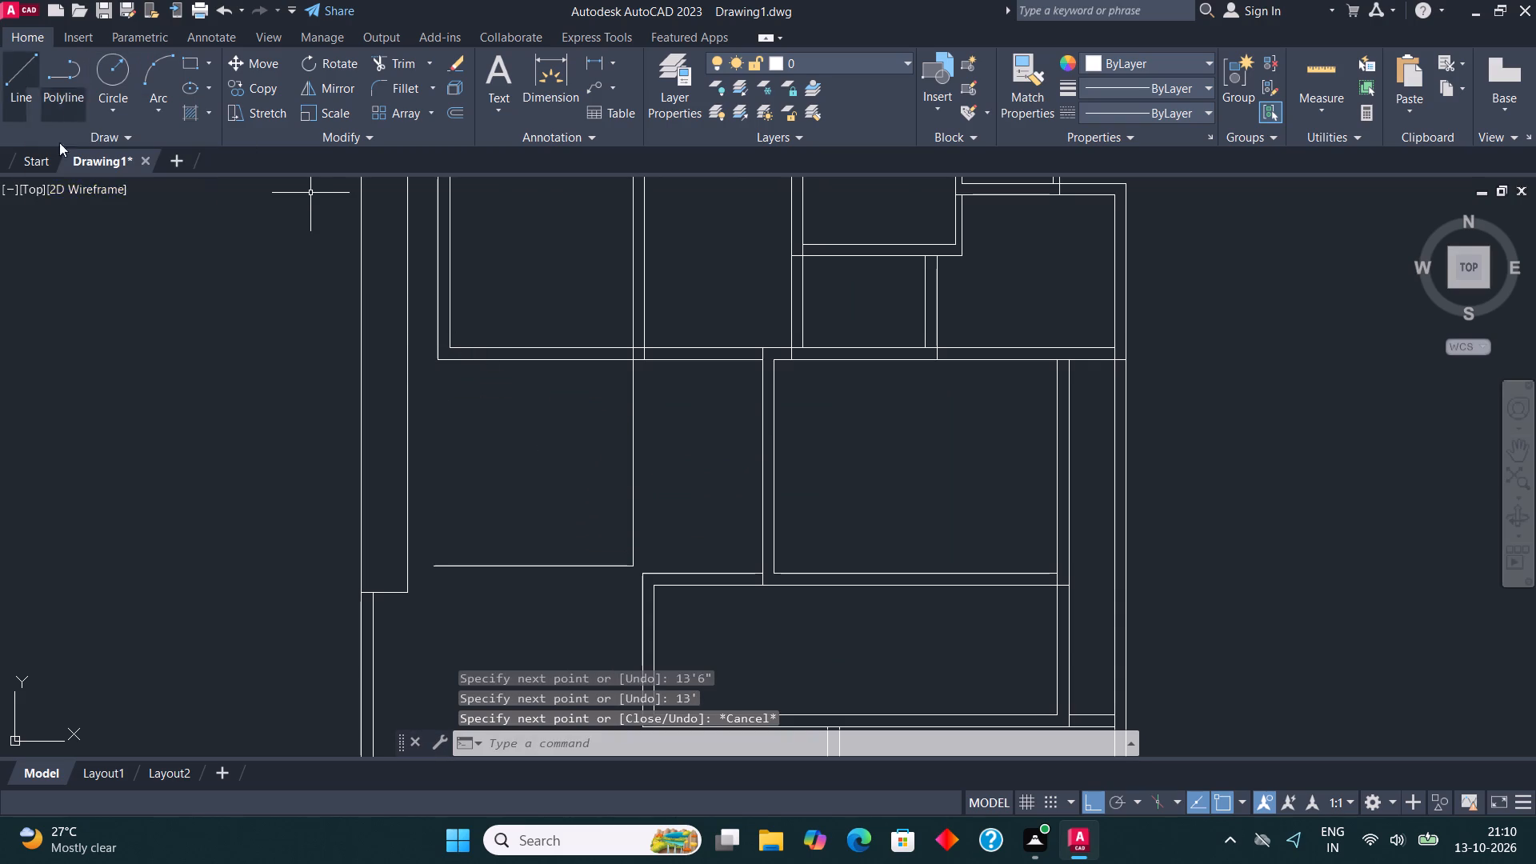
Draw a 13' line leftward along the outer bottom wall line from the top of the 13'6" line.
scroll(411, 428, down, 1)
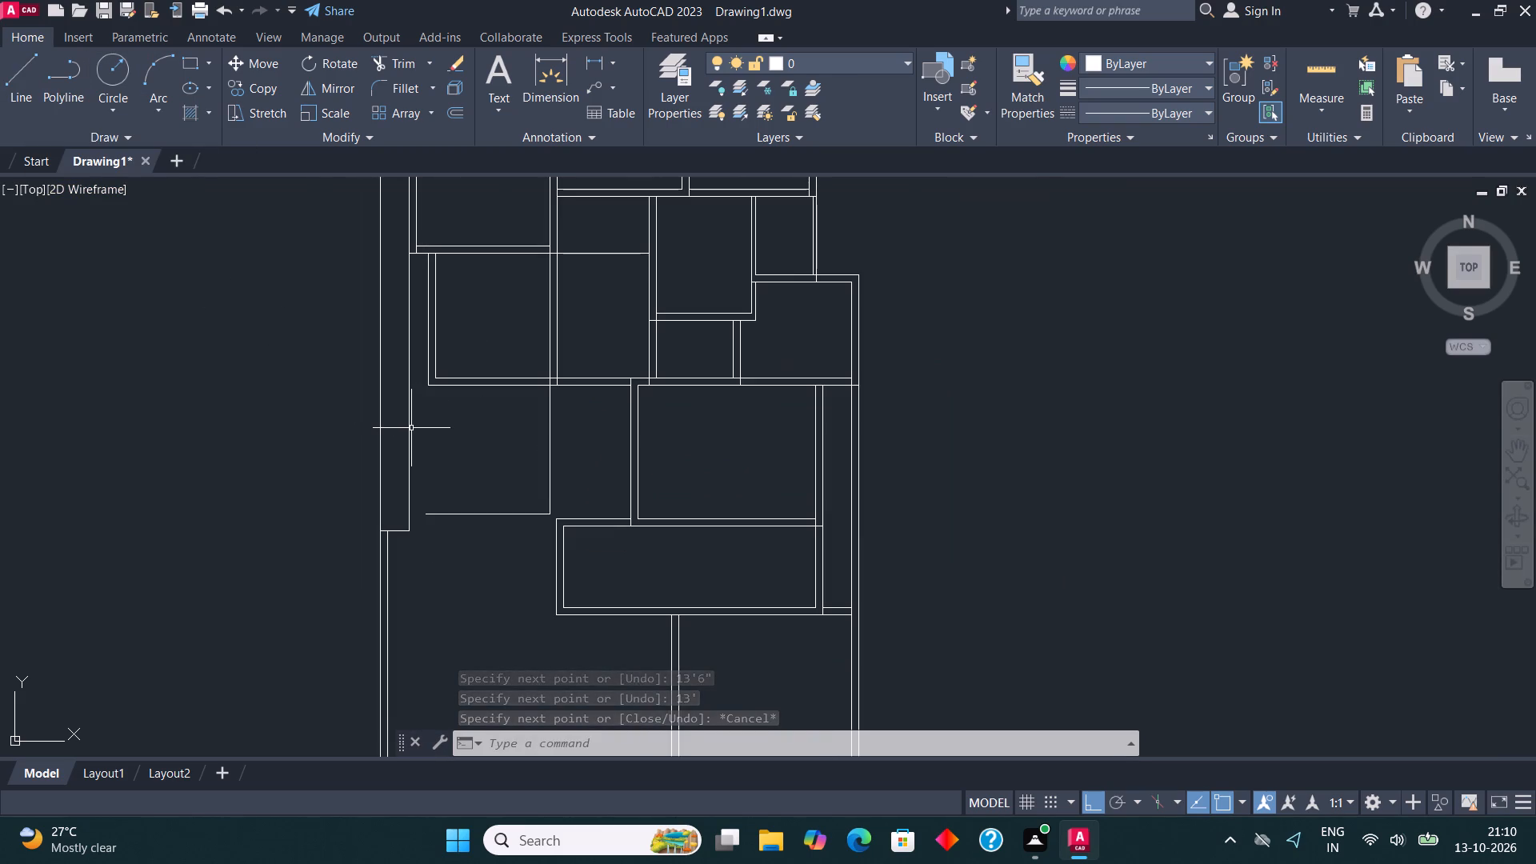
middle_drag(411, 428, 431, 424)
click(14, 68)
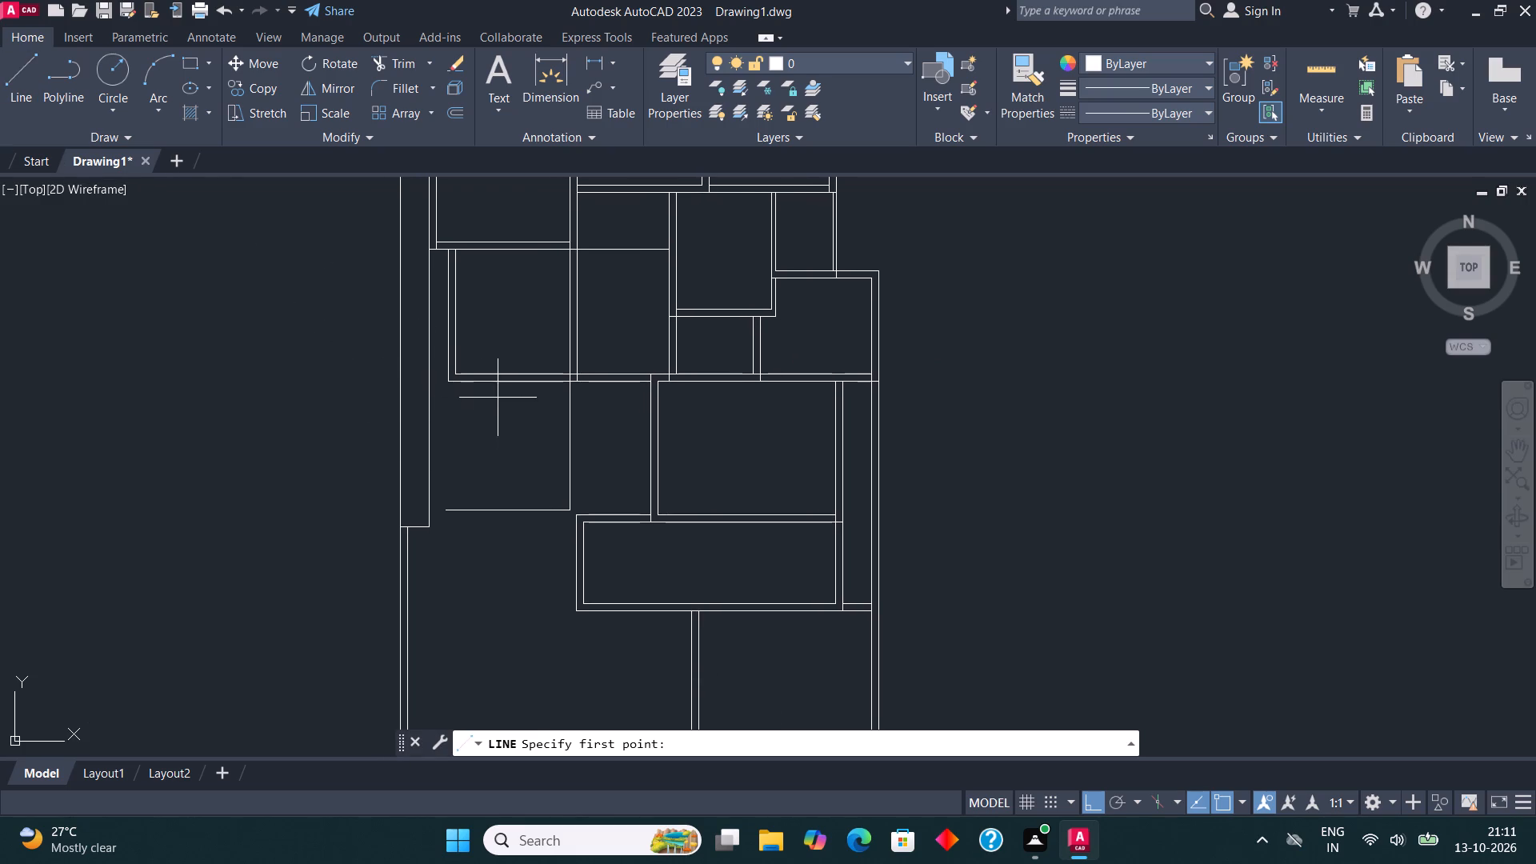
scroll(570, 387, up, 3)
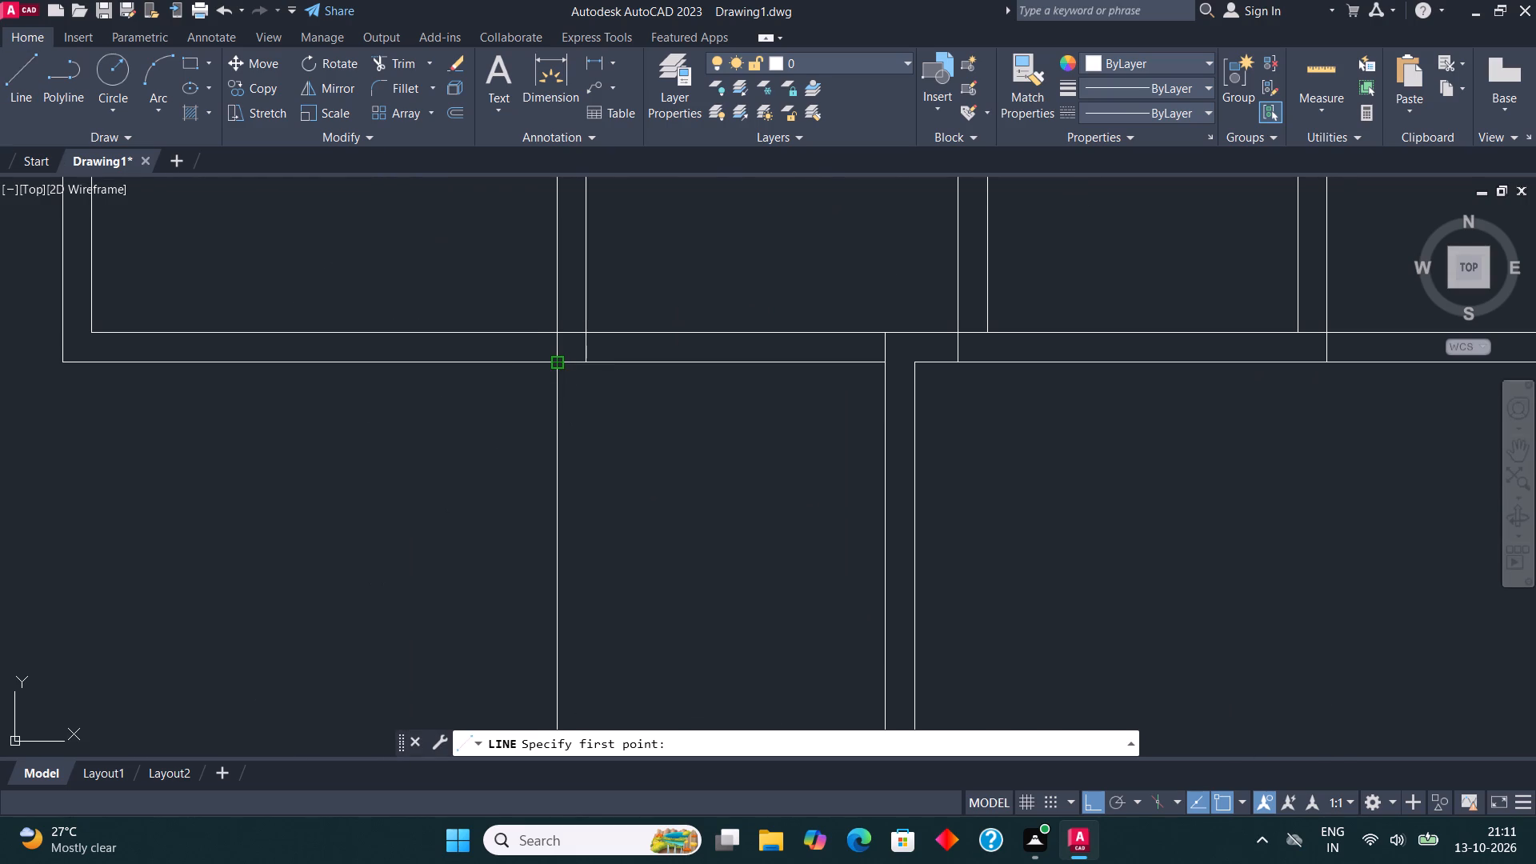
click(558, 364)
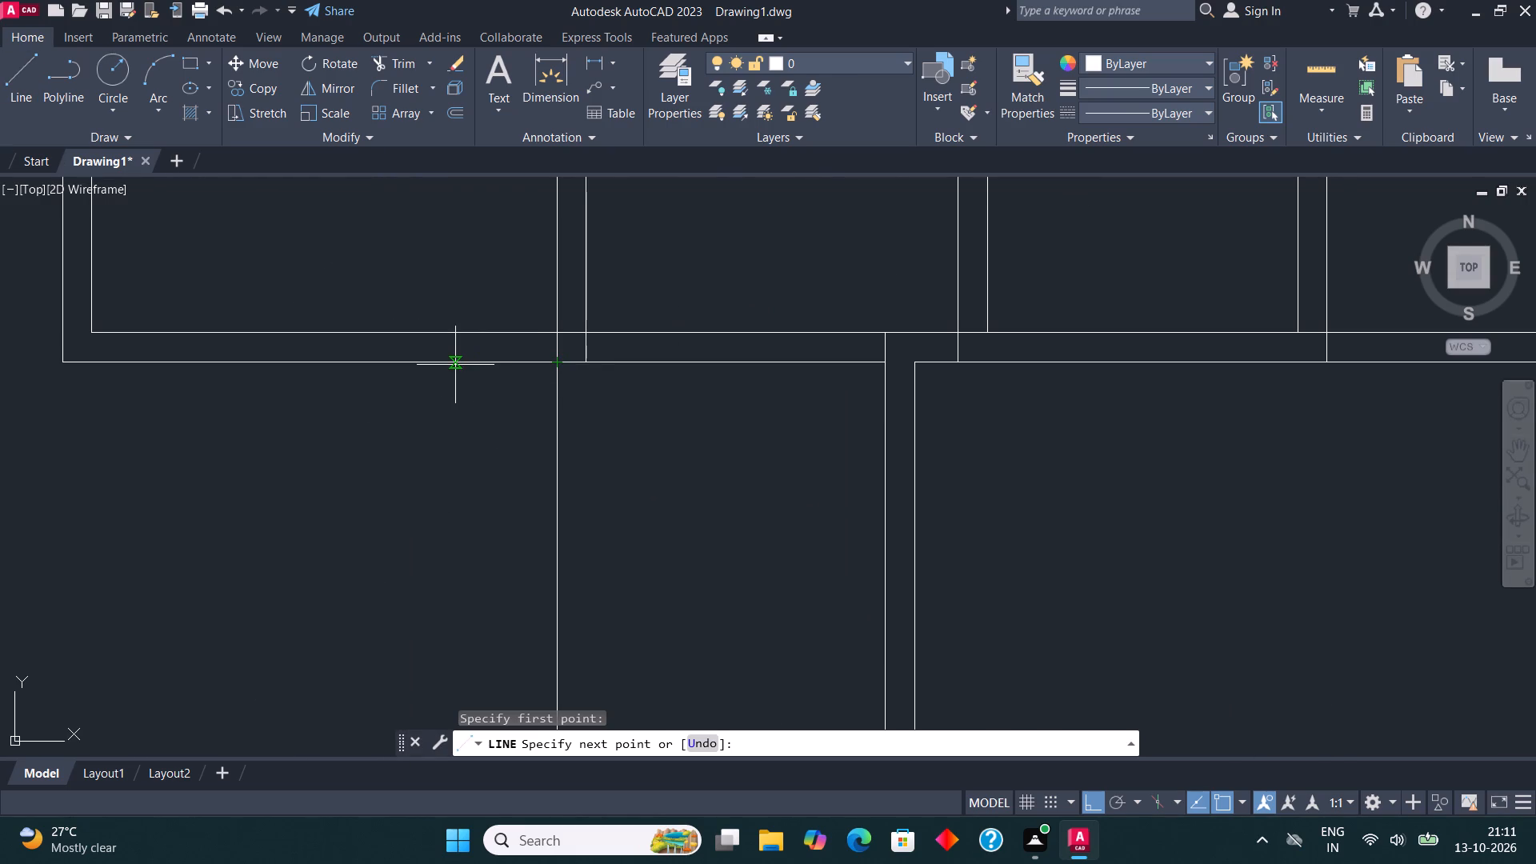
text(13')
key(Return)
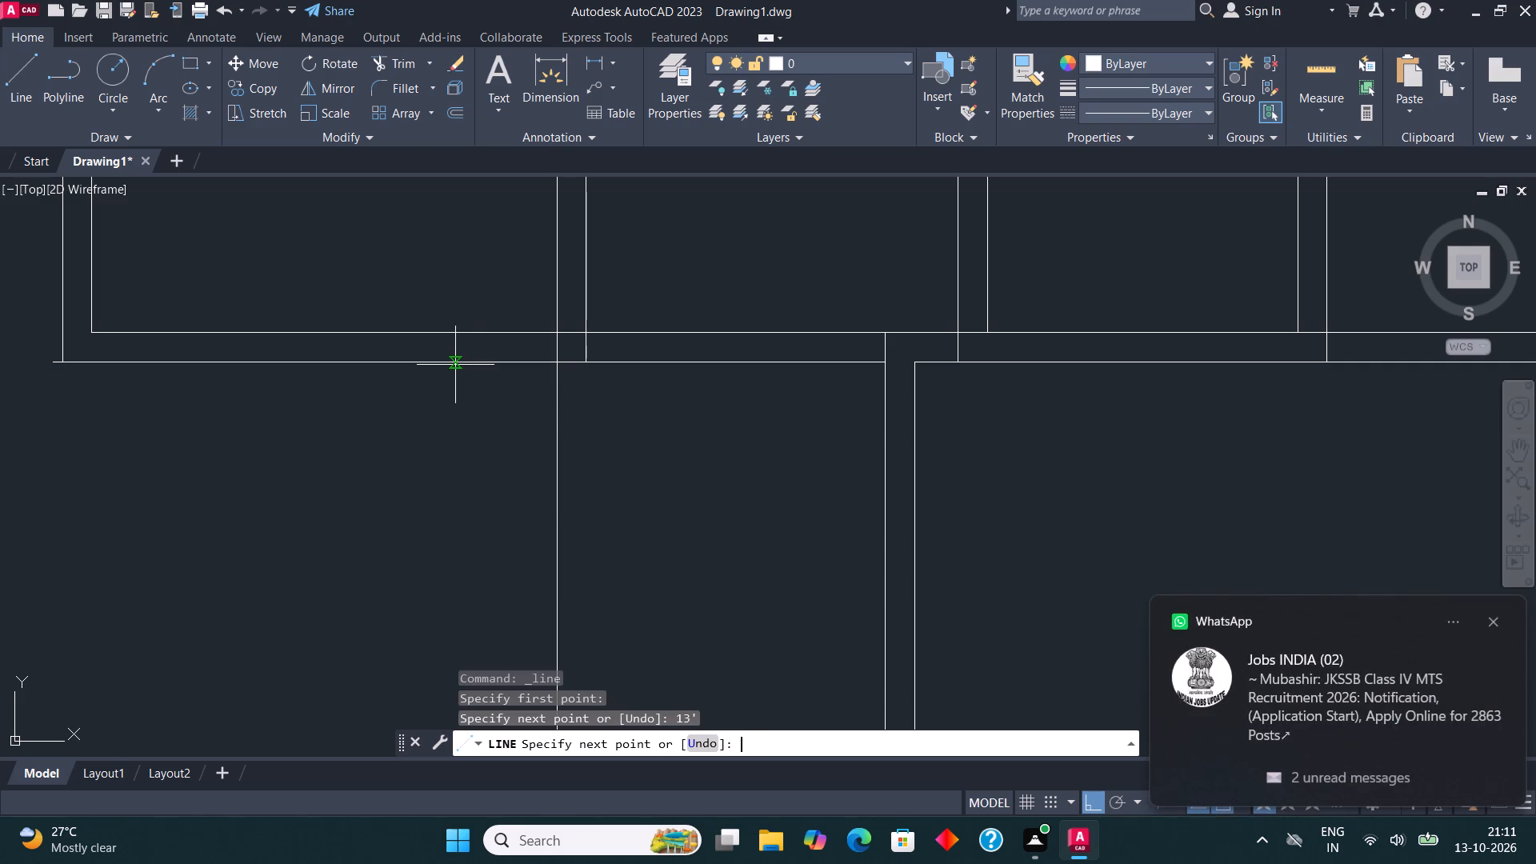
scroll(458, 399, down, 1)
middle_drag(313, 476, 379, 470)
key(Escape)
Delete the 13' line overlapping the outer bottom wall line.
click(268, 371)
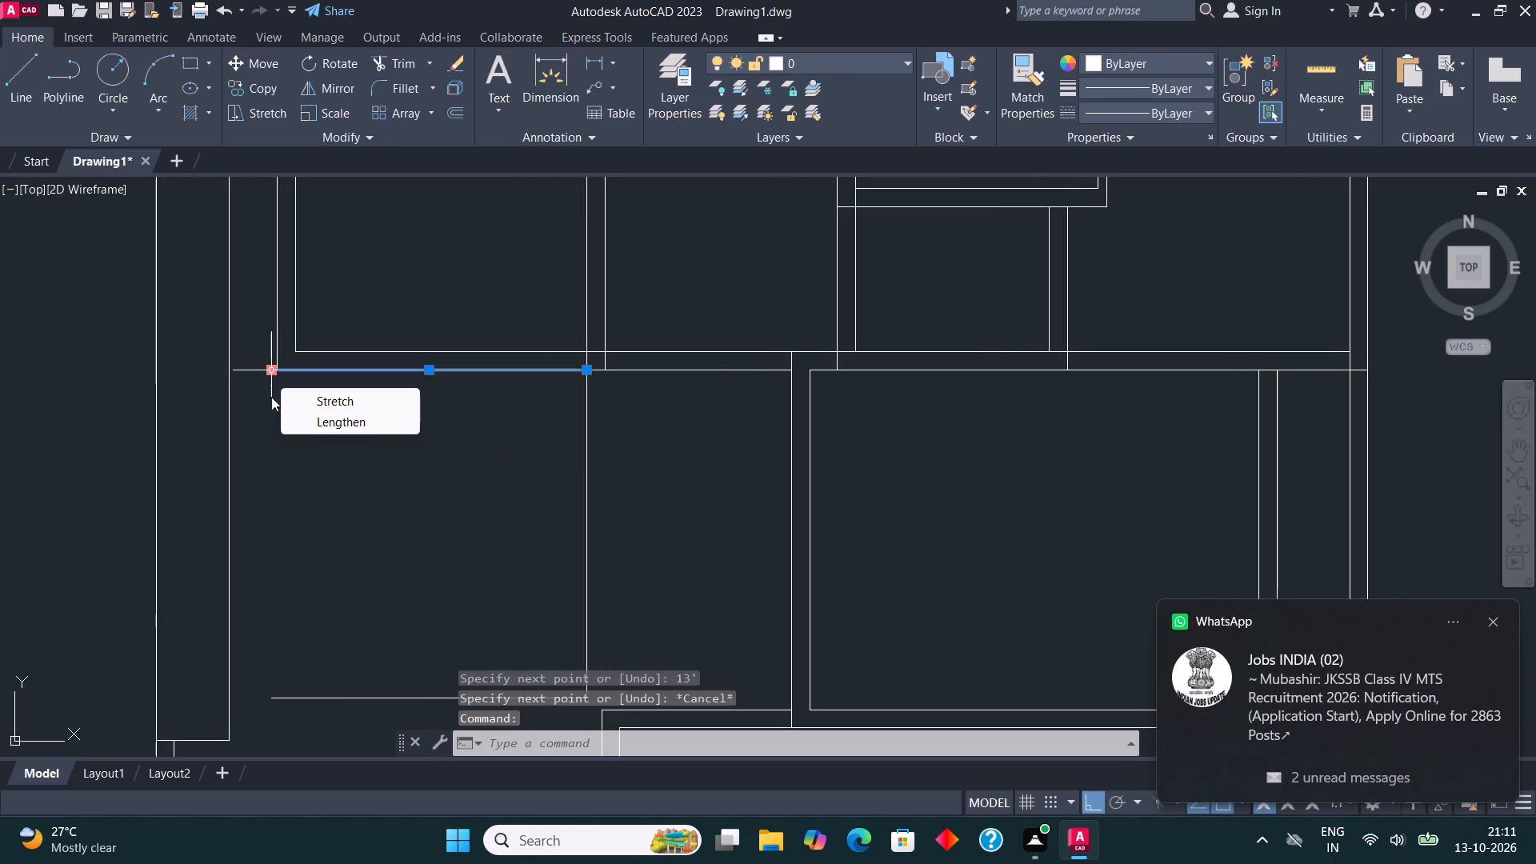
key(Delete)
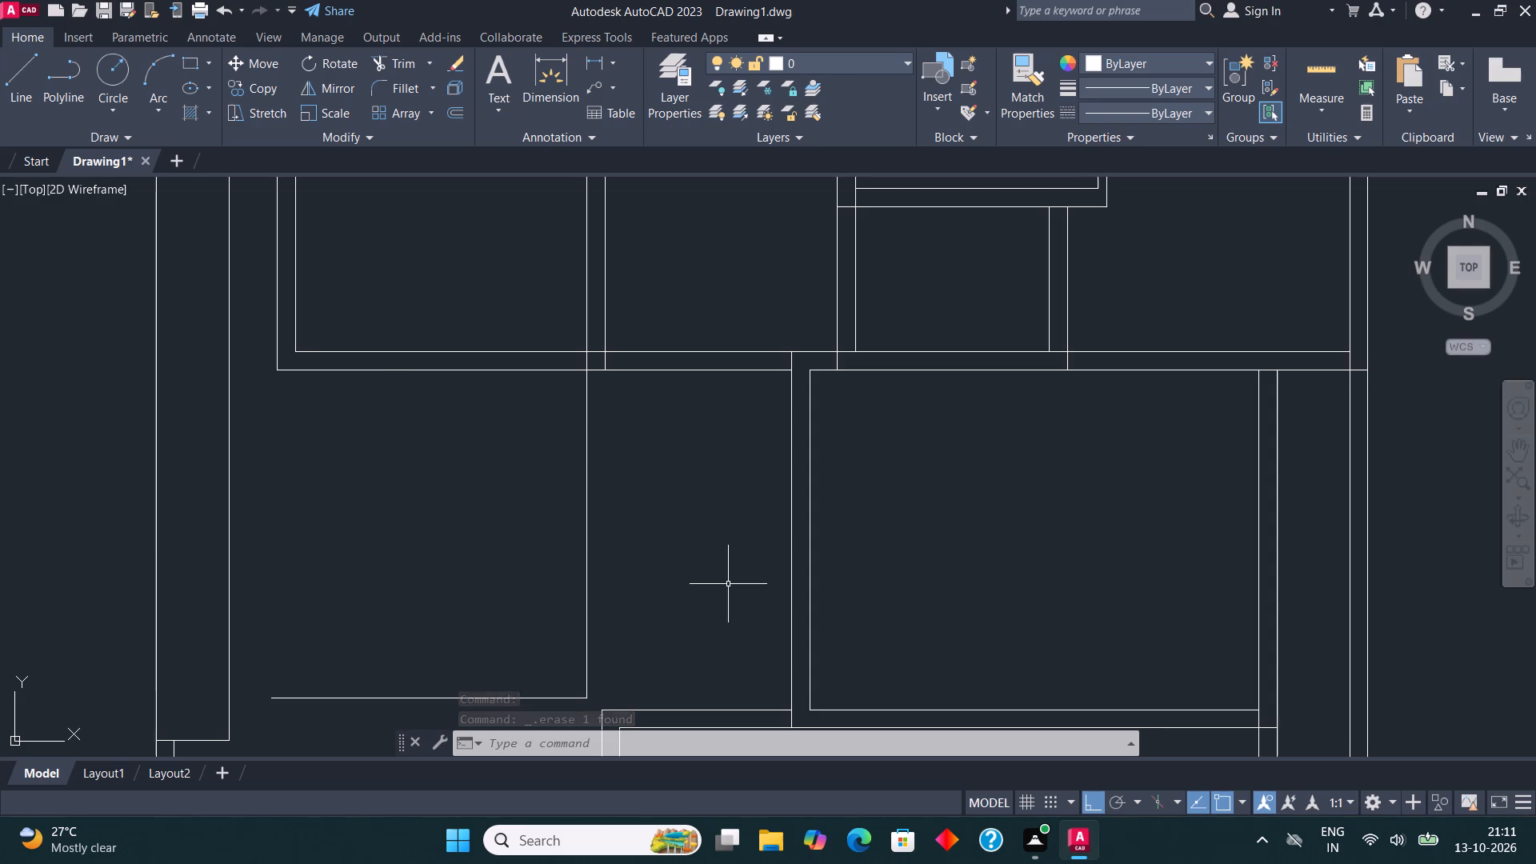
Dismiss the WhatsApp message notification.
scroll(532, 434, down, 1)
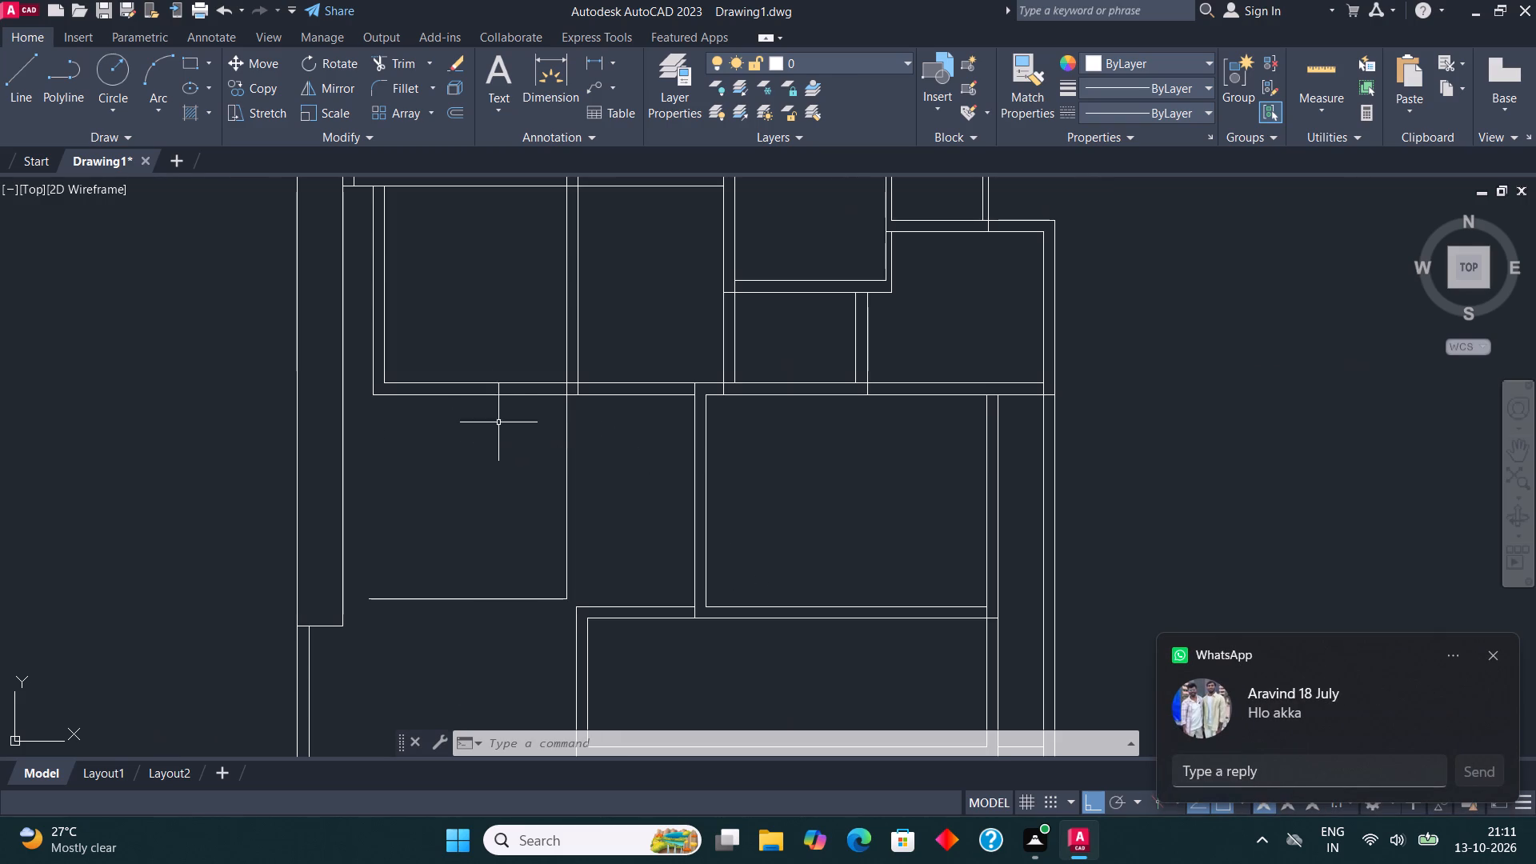
click(1492, 650)
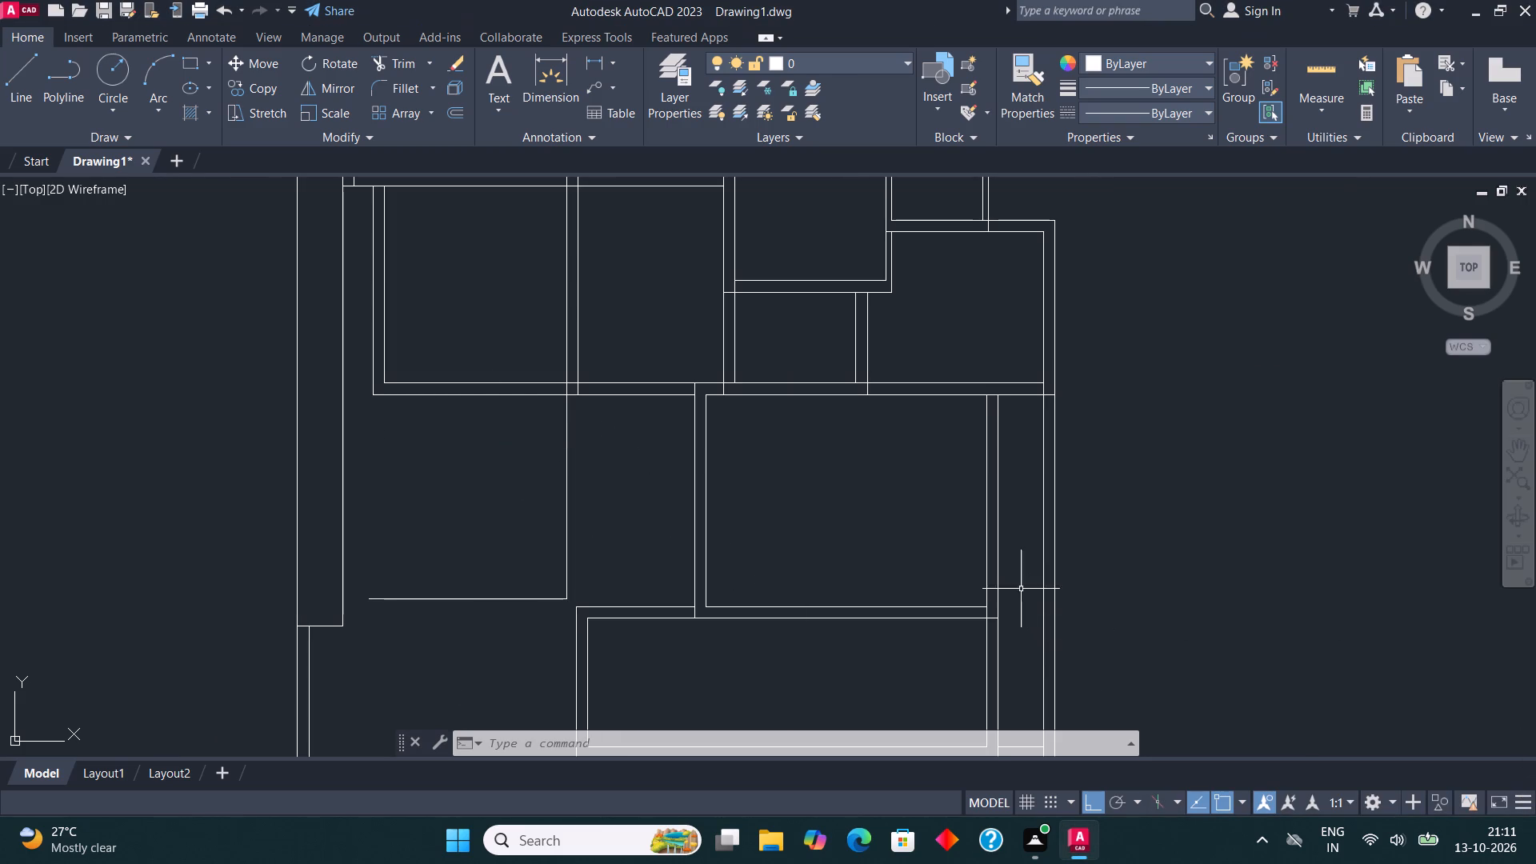
Draw a line about 9" leftward from the left-middle room's outer bottom-left corner, continuing down to near the 13' line's open end.
middle_drag(845, 528, 818, 528)
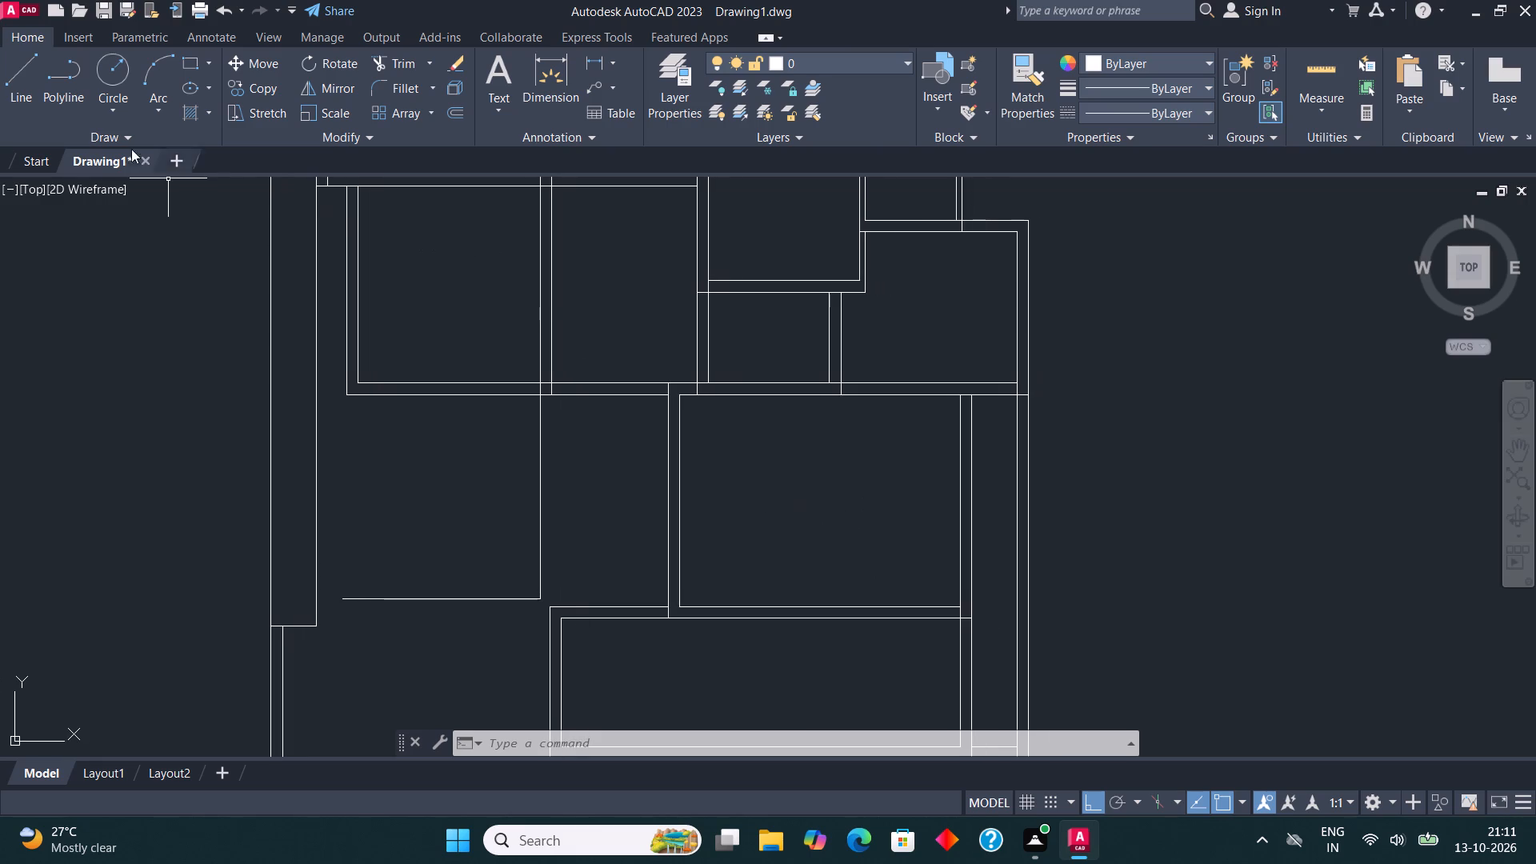
click(15, 80)
scroll(227, 401, down, 1)
middle_drag(262, 411, 269, 410)
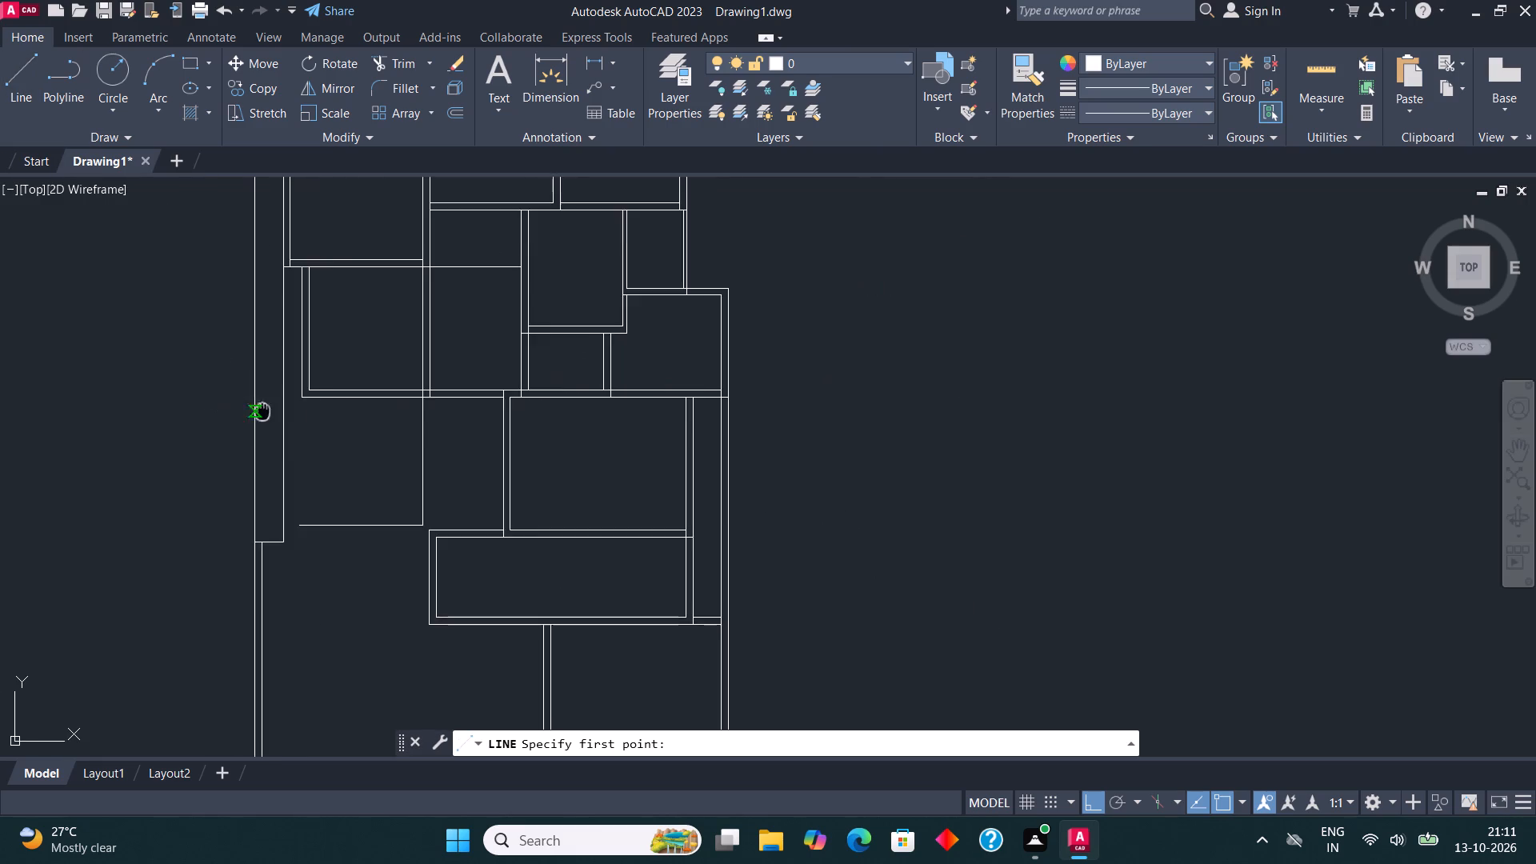
middle_drag(269, 410, 449, 410)
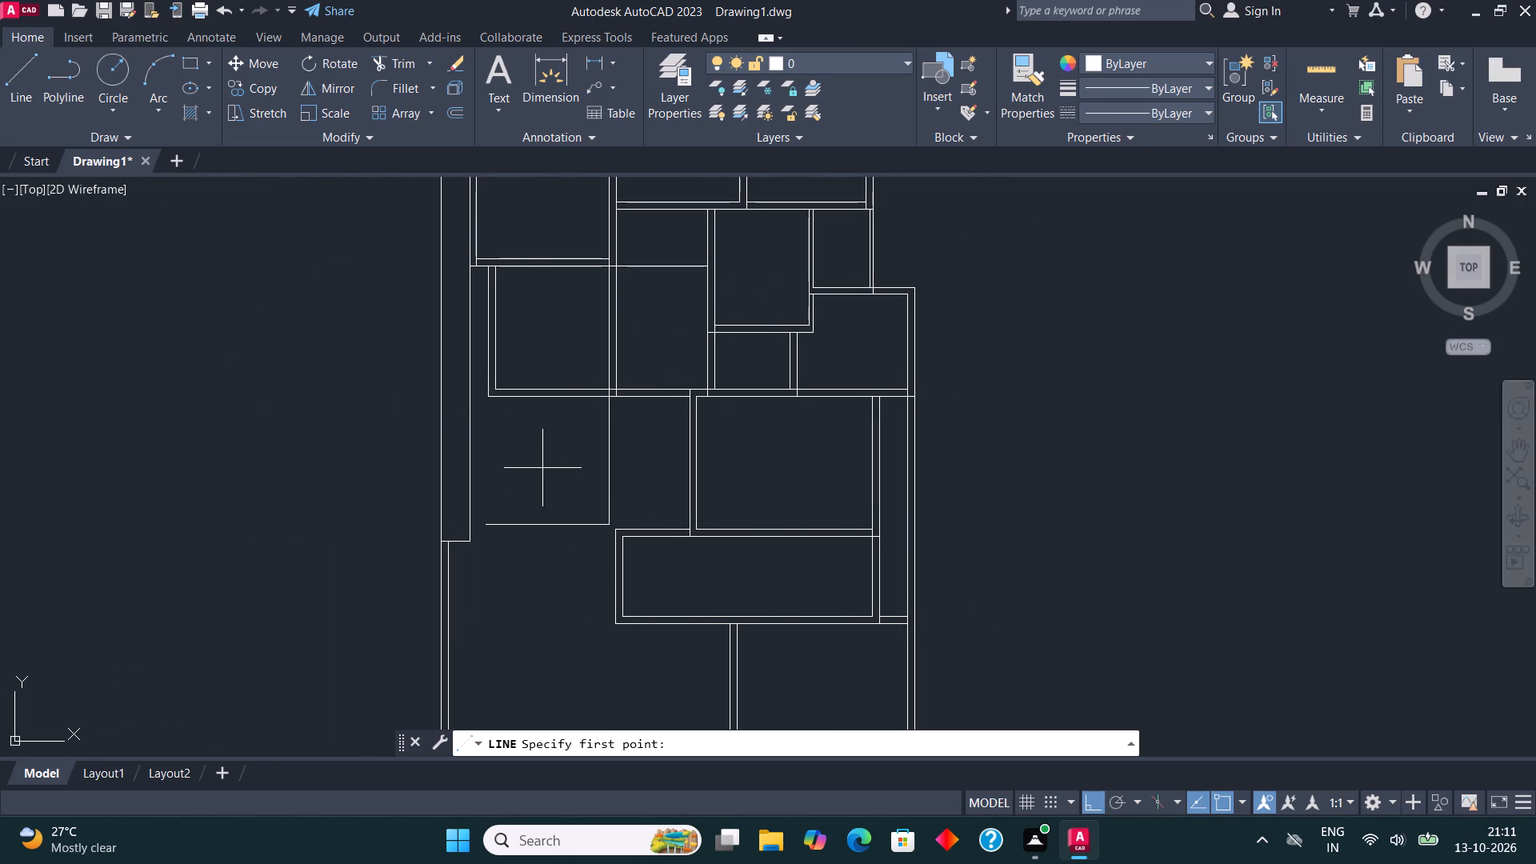
scroll(477, 390, up, 4)
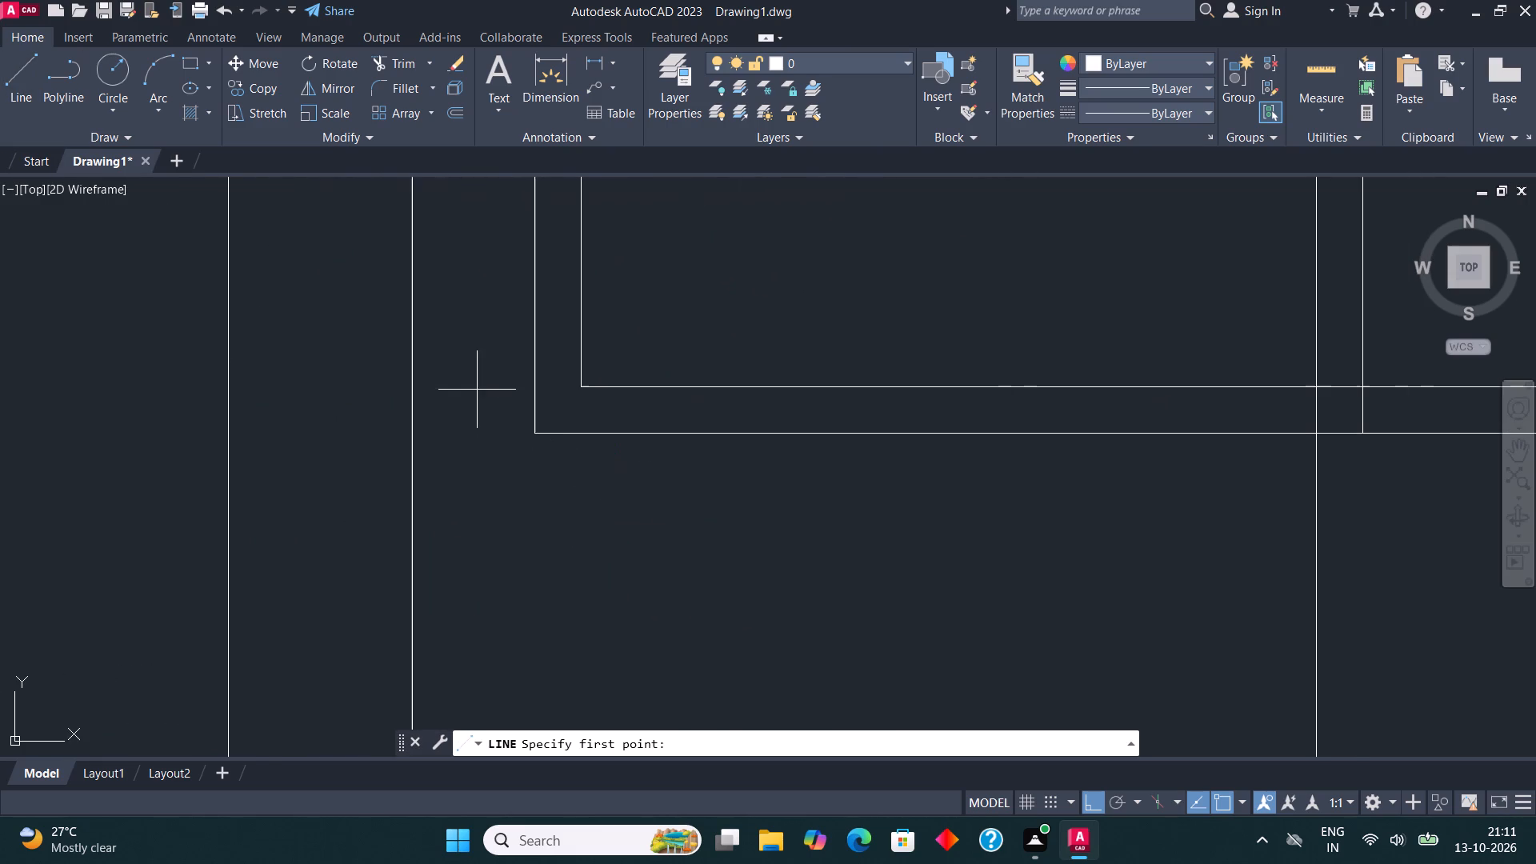
click(527, 438)
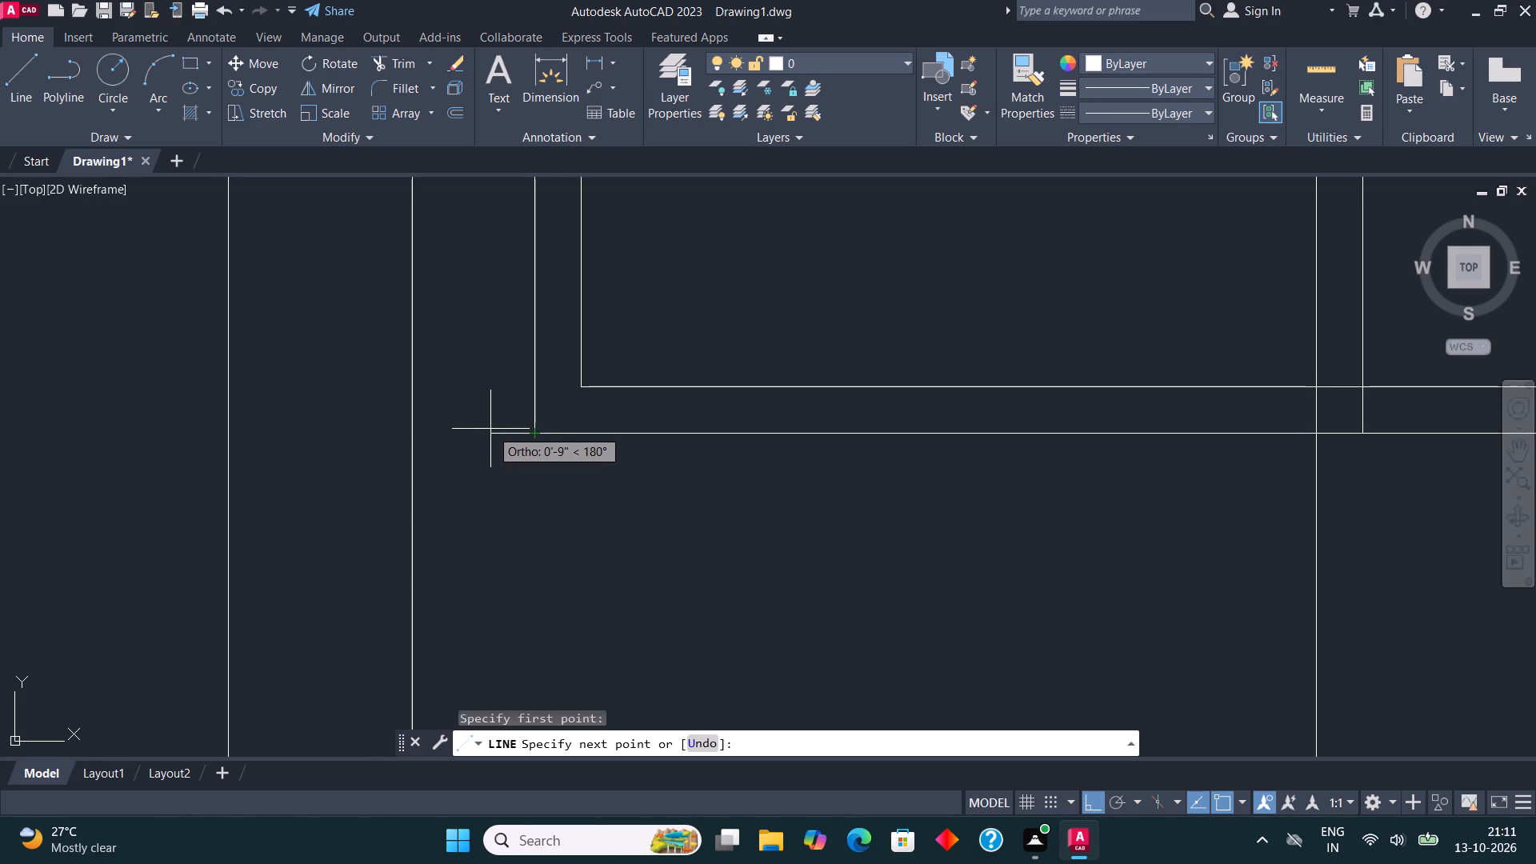
click(489, 426)
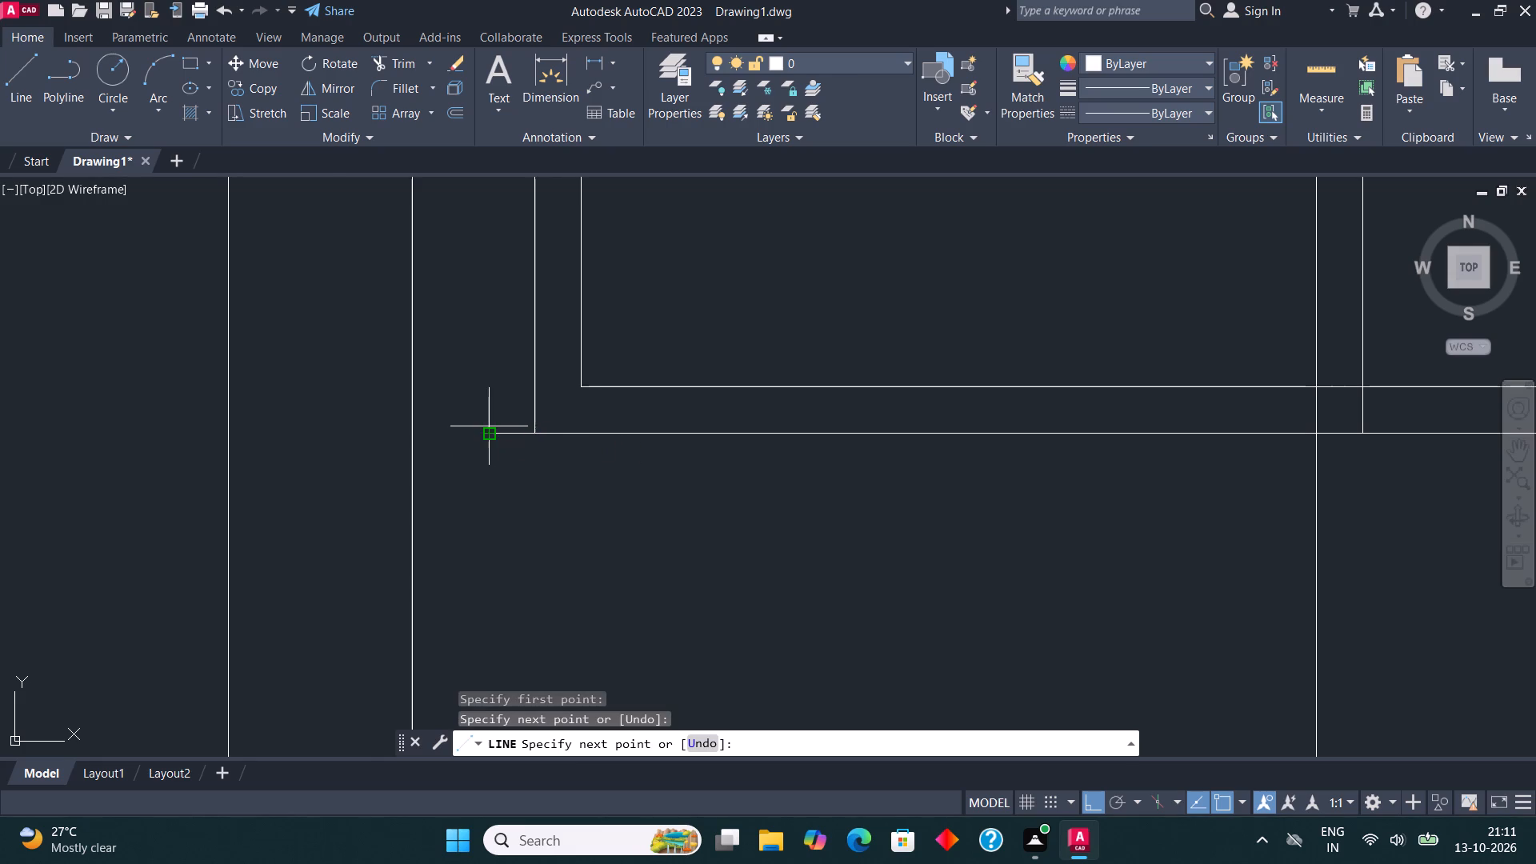
scroll(489, 426, down, 4)
scroll(490, 538, up, 4)
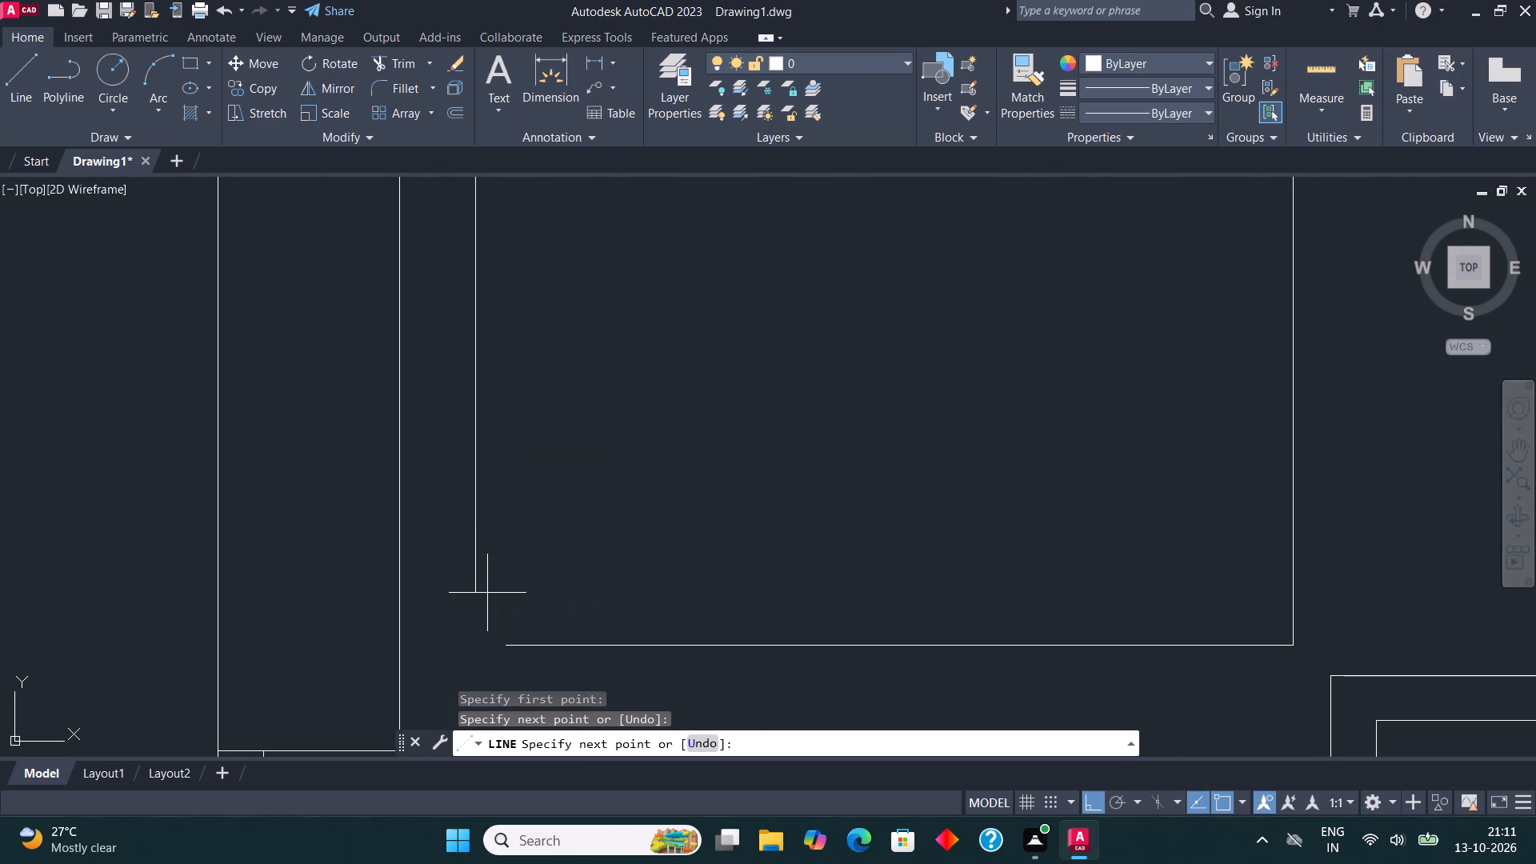
click(487, 593)
Fillet the new left vertical line with the 13' bottom line to form a closed corner.
click(413, 90)
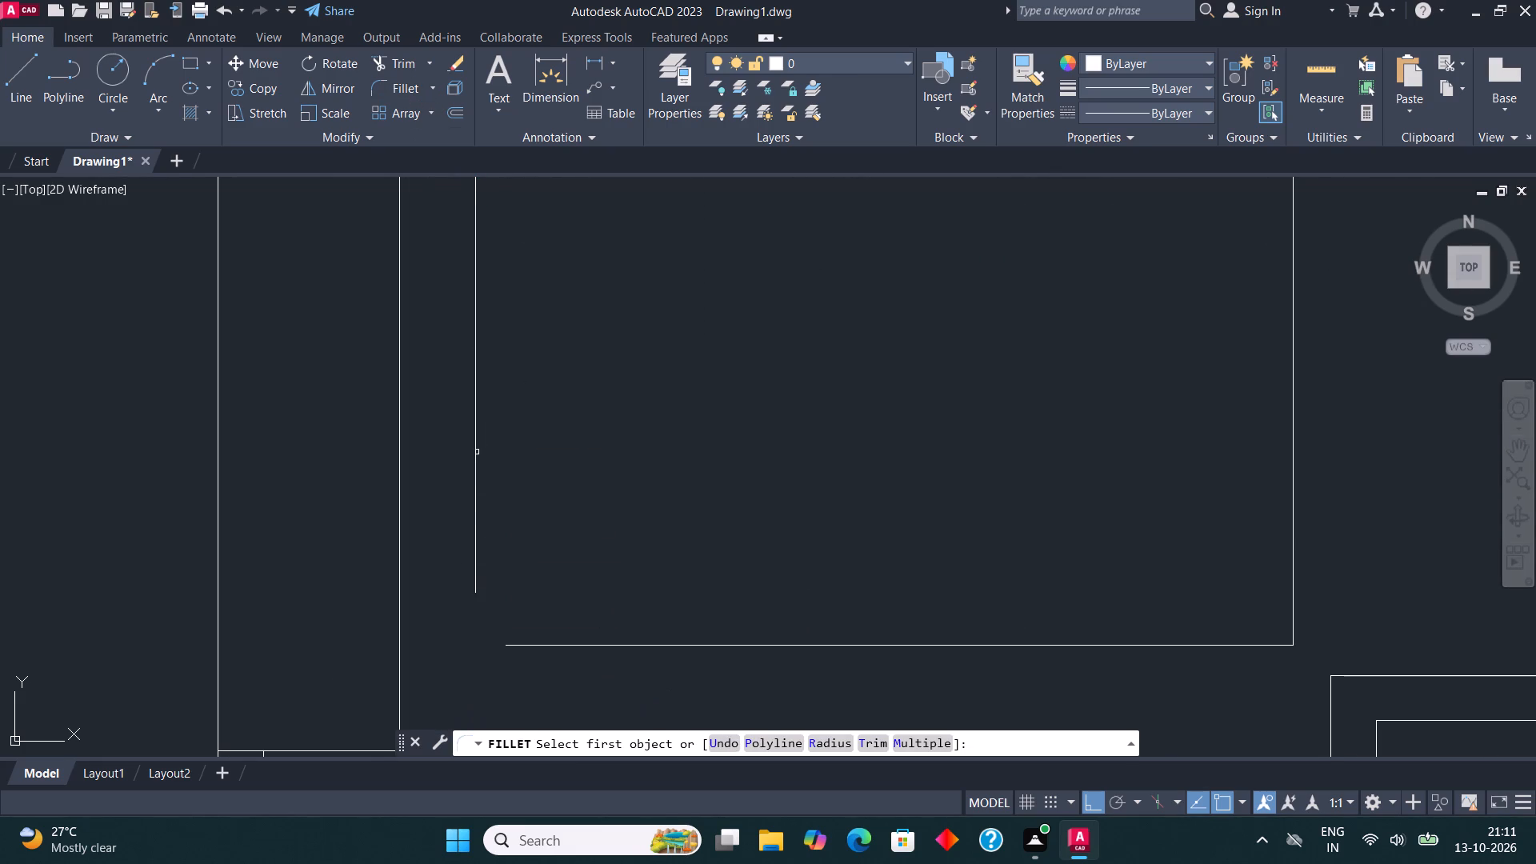
click(470, 446)
click(478, 456)
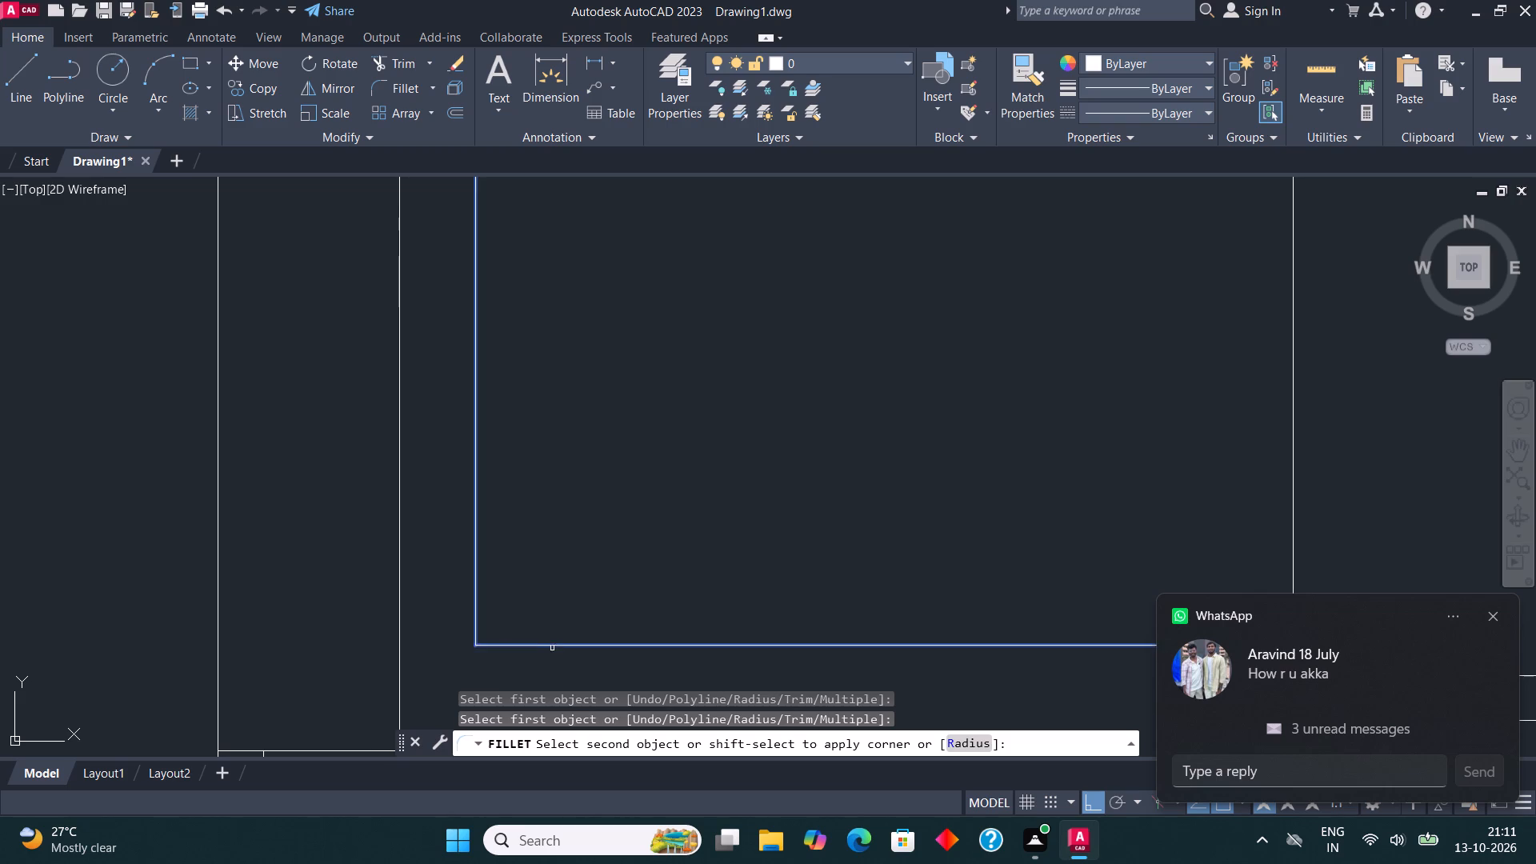
click(551, 646)
Dismiss the WhatsApp message notification.
click(1486, 614)
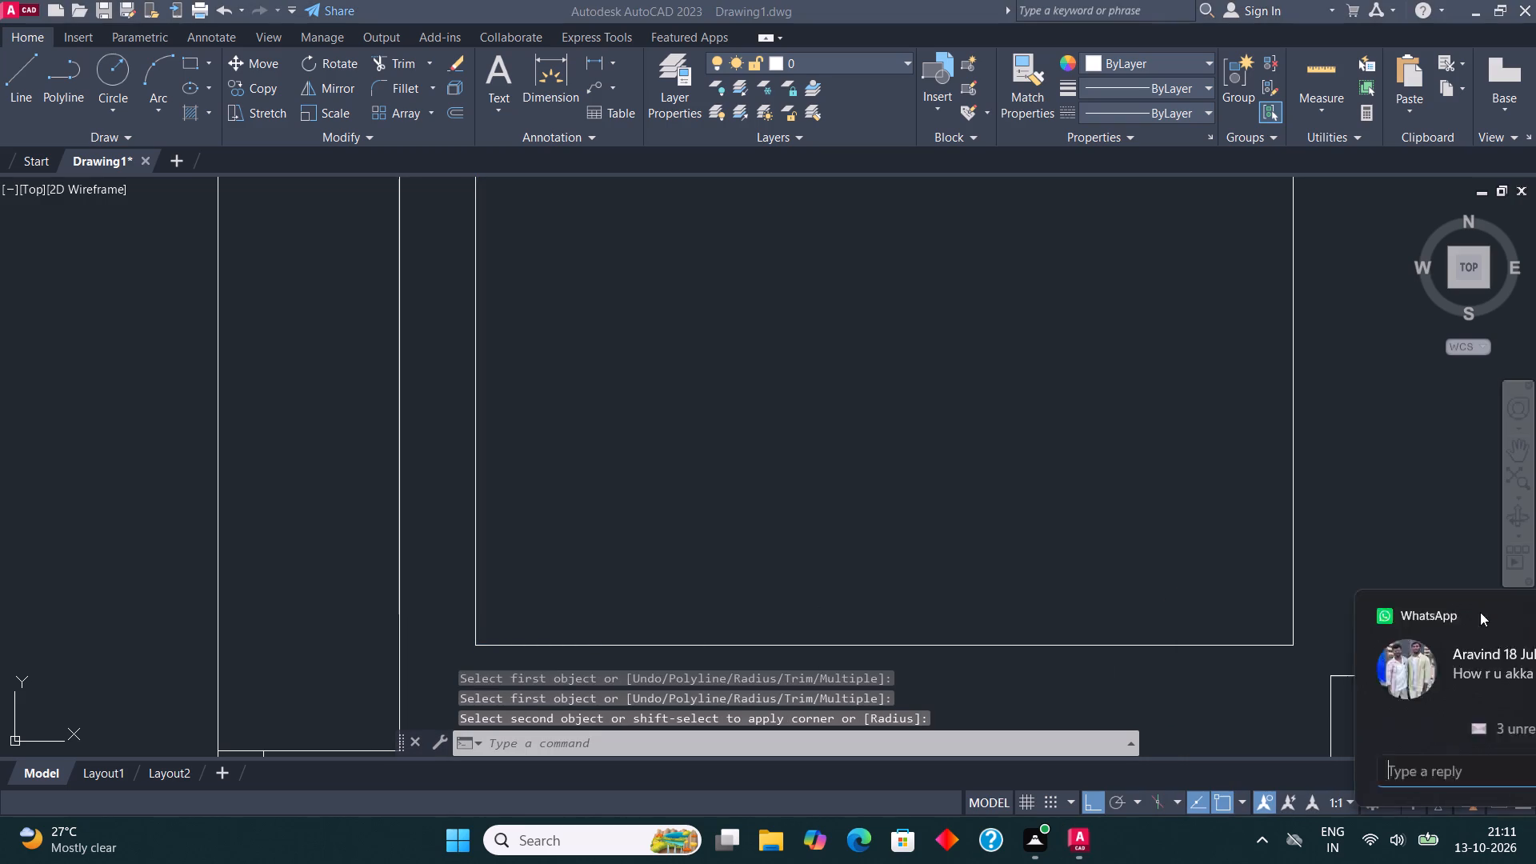
Move the new room's bottom line straight down to align with the top outer wall line of the adjacent lower room.
scroll(704, 498, down, 4)
middle_drag(697, 494, 676, 493)
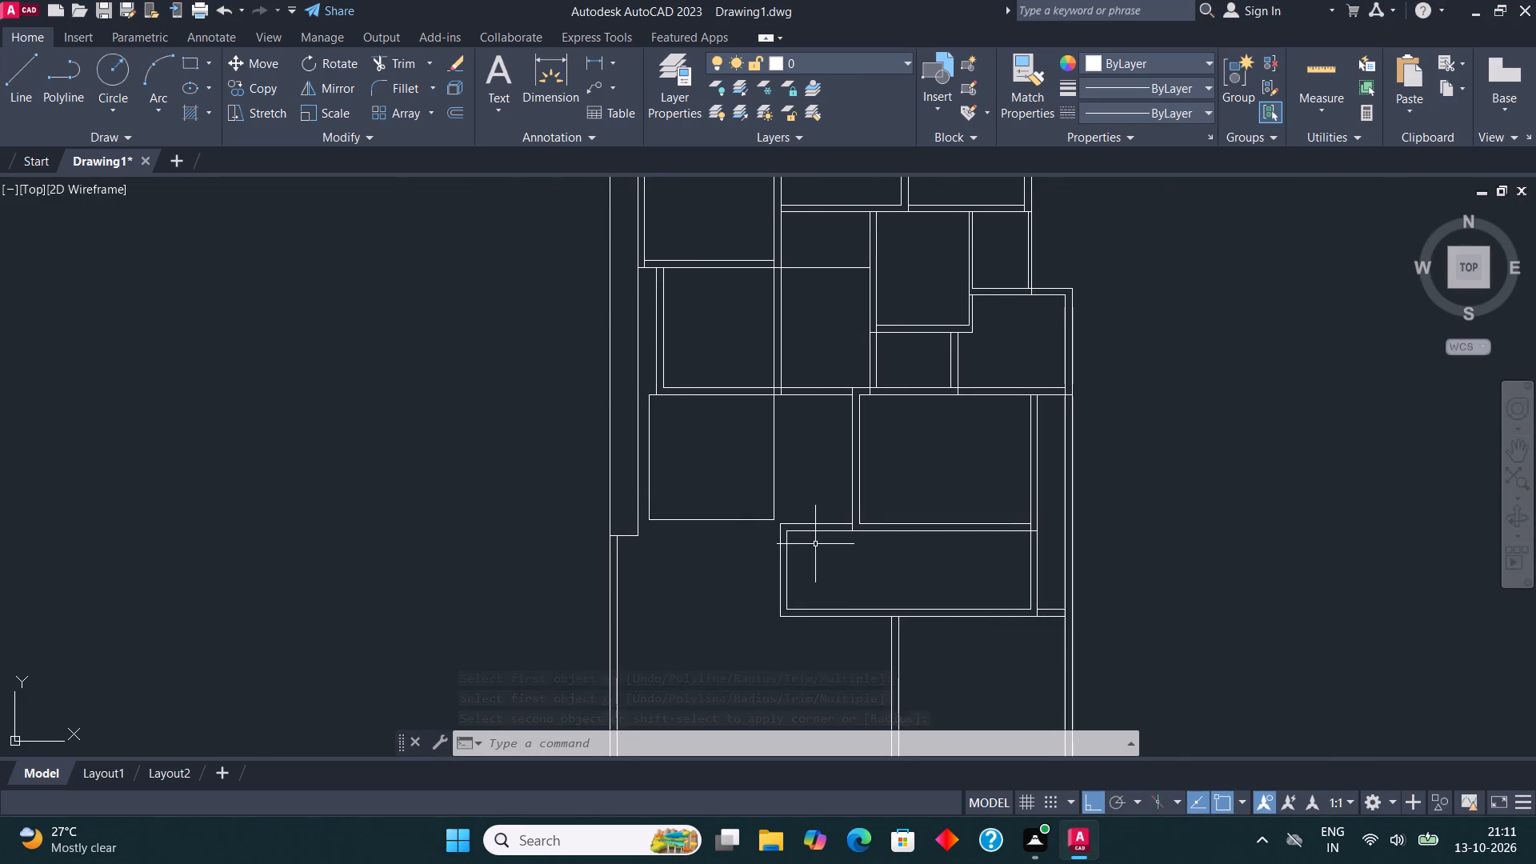
middle_drag(801, 502, 774, 495)
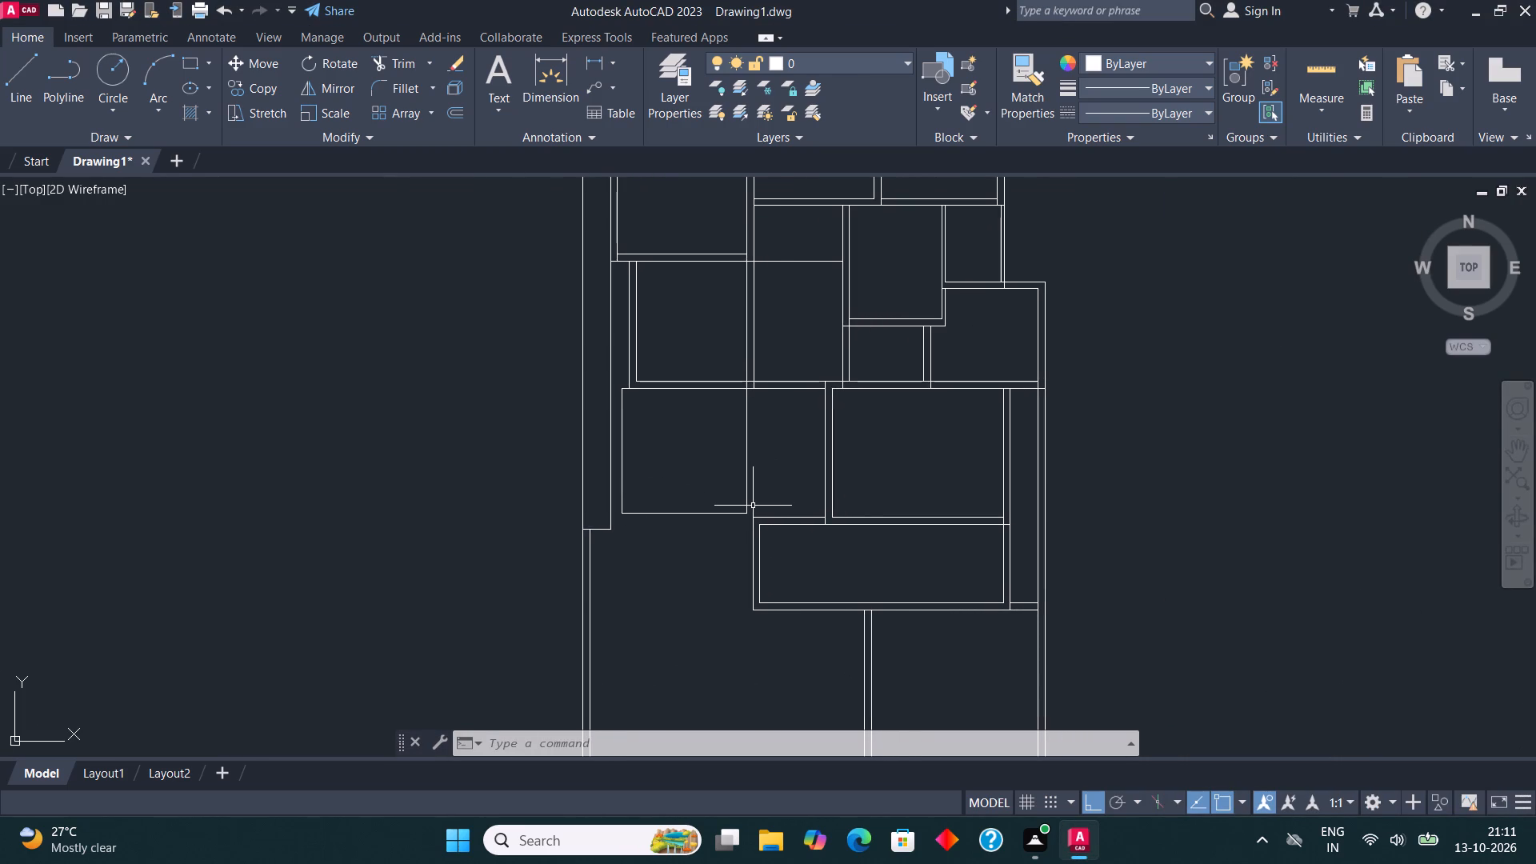
scroll(730, 526, up, 3)
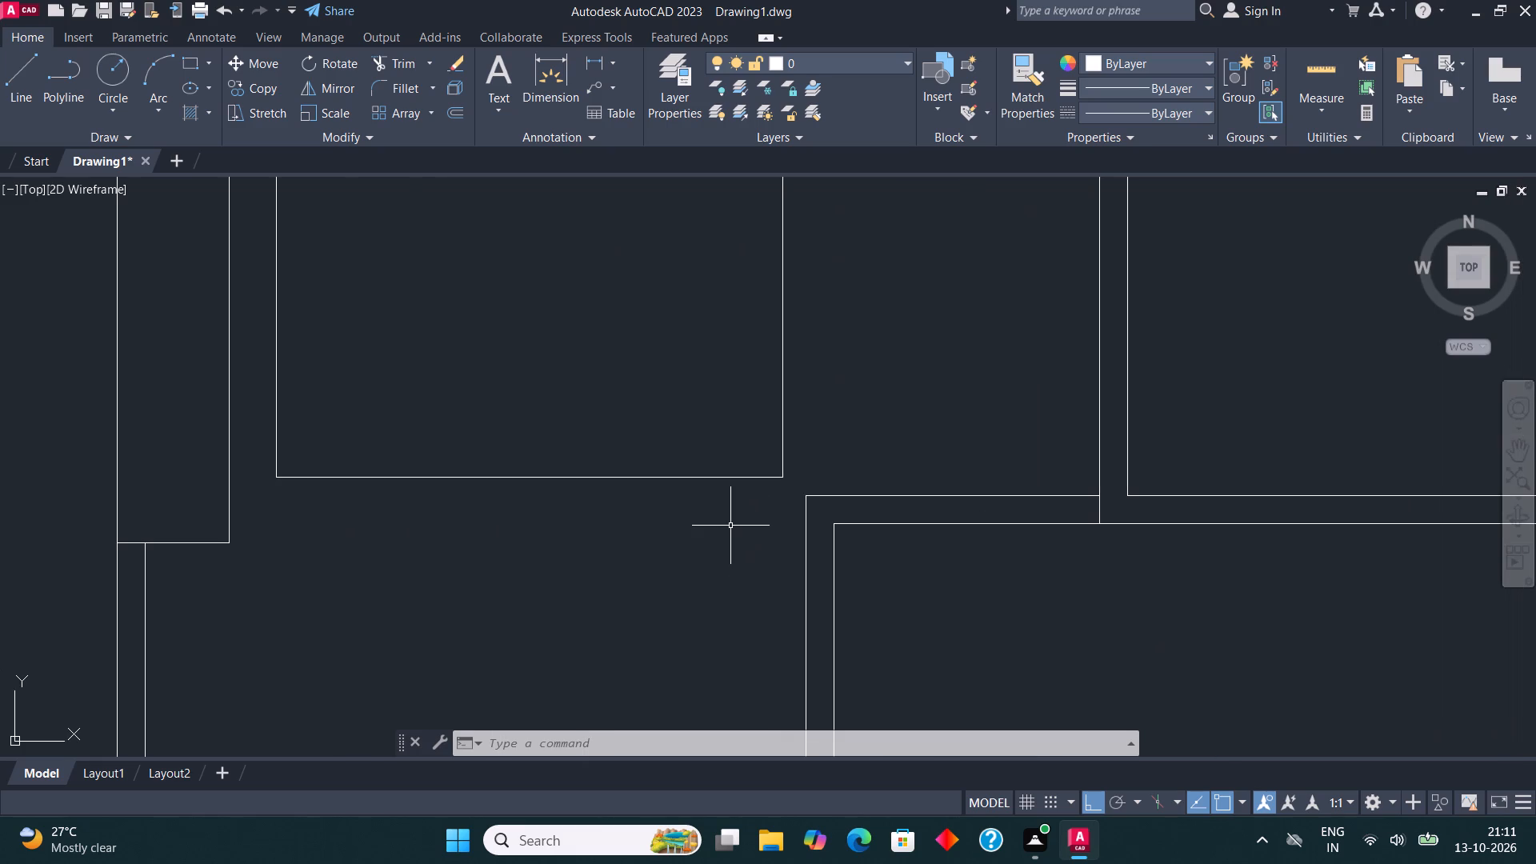
scroll(730, 525, down, 1)
middle_drag(730, 525, 756, 567)
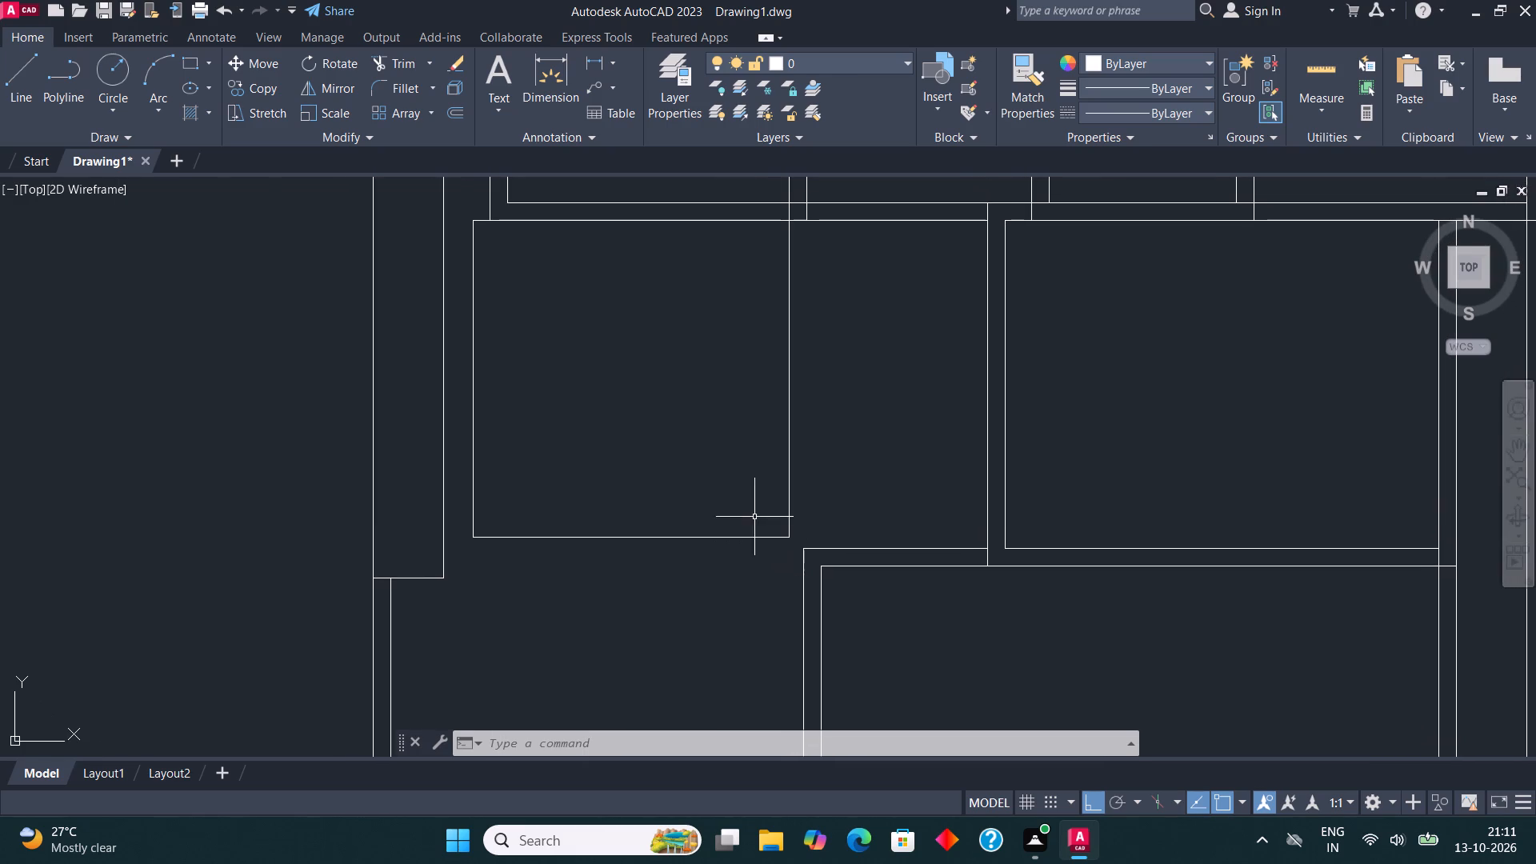
click(718, 538)
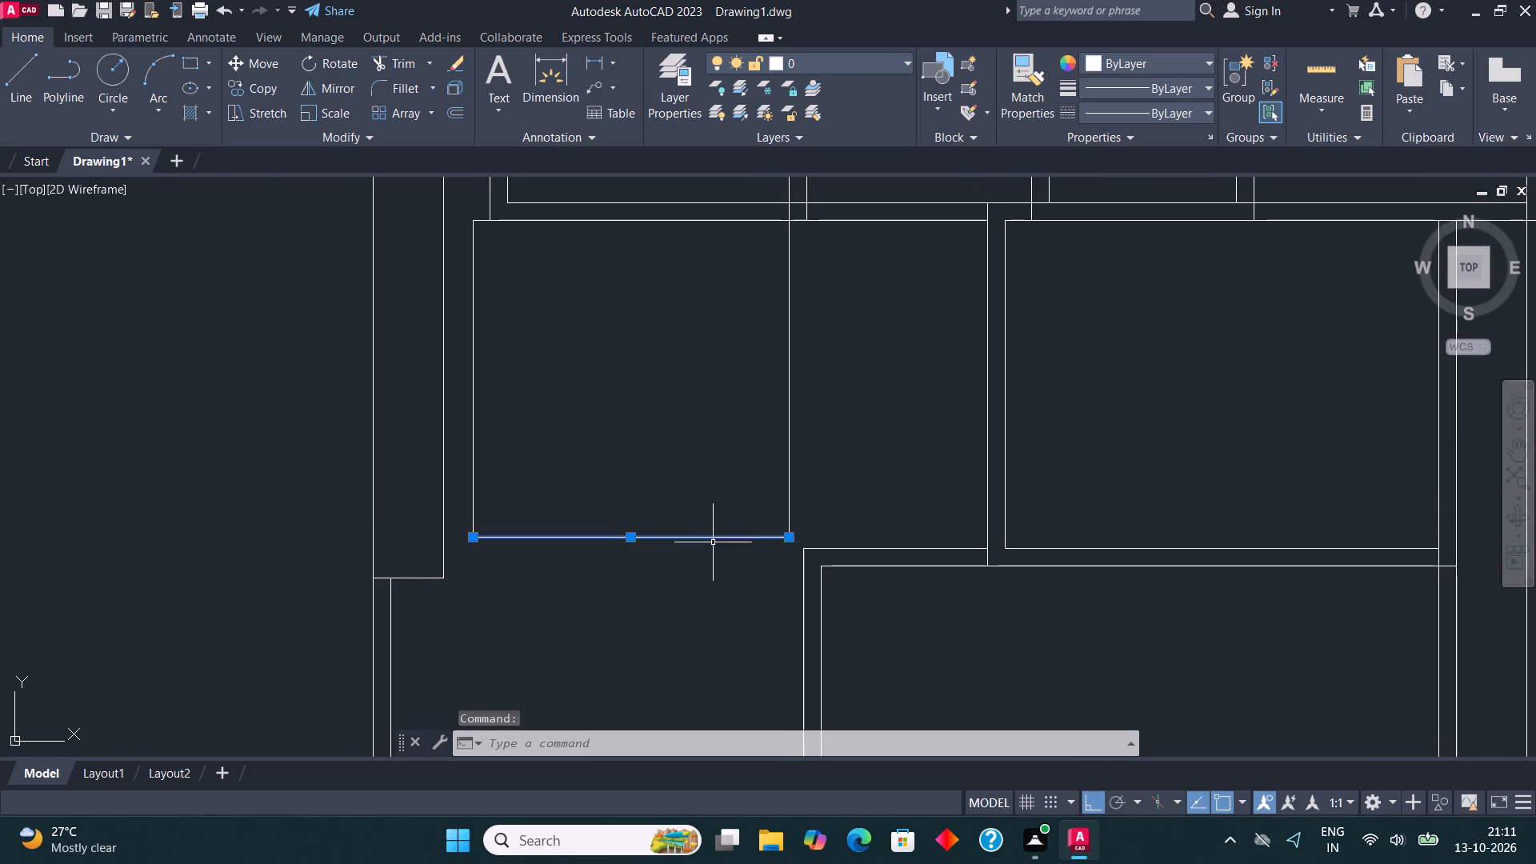
scroll(713, 545, up, 2)
click(258, 56)
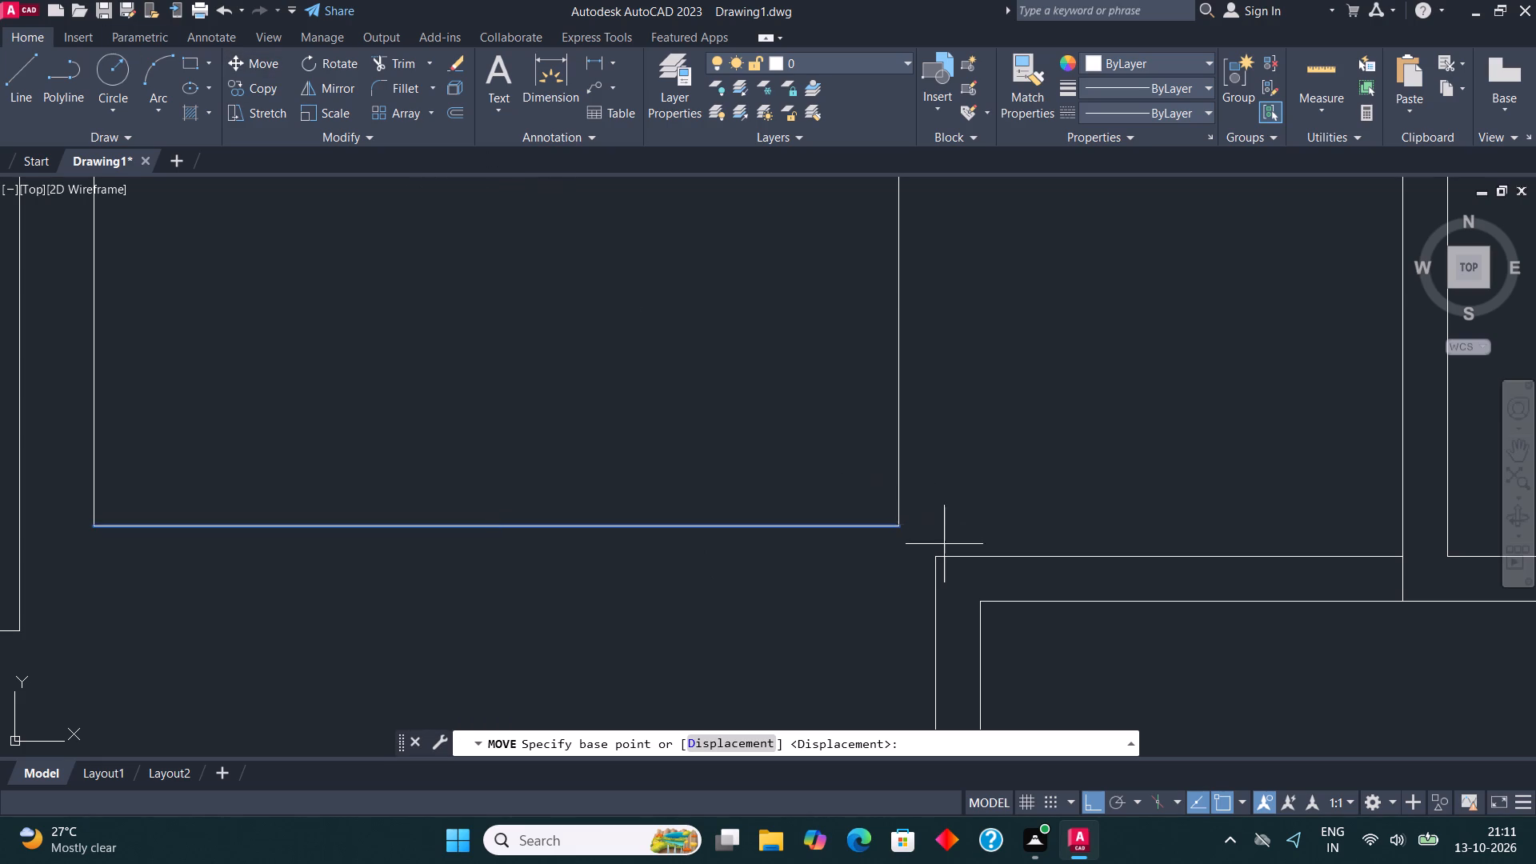
scroll(941, 545, up, 2)
click(832, 516)
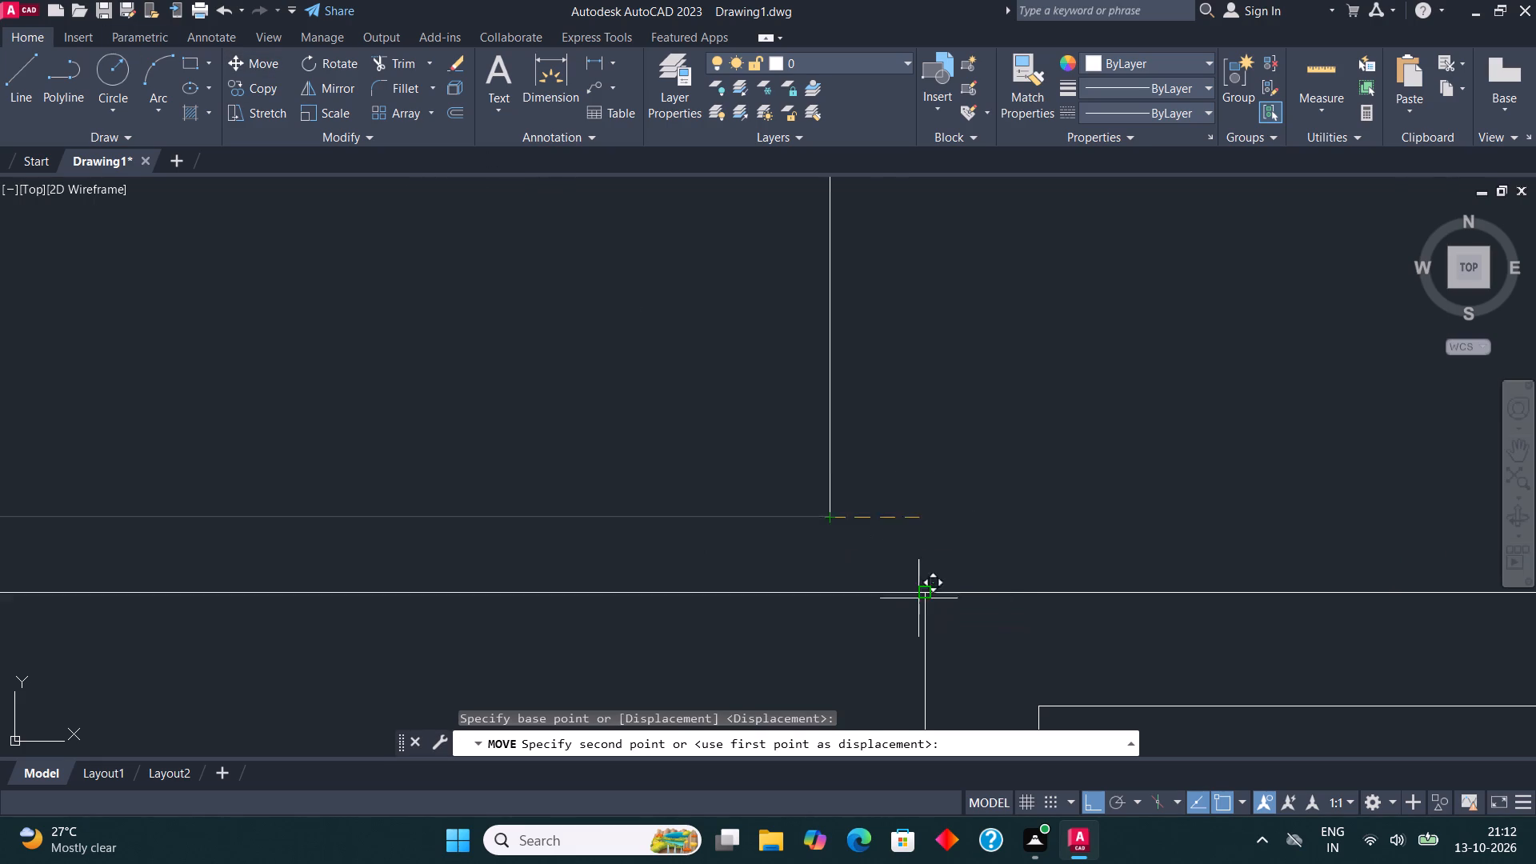
click(821, 594)
Fillet the new room's left and right lines with the moved bottom line to close both lower corners.
scroll(834, 588, down, 2)
middle_drag(866, 581, 930, 579)
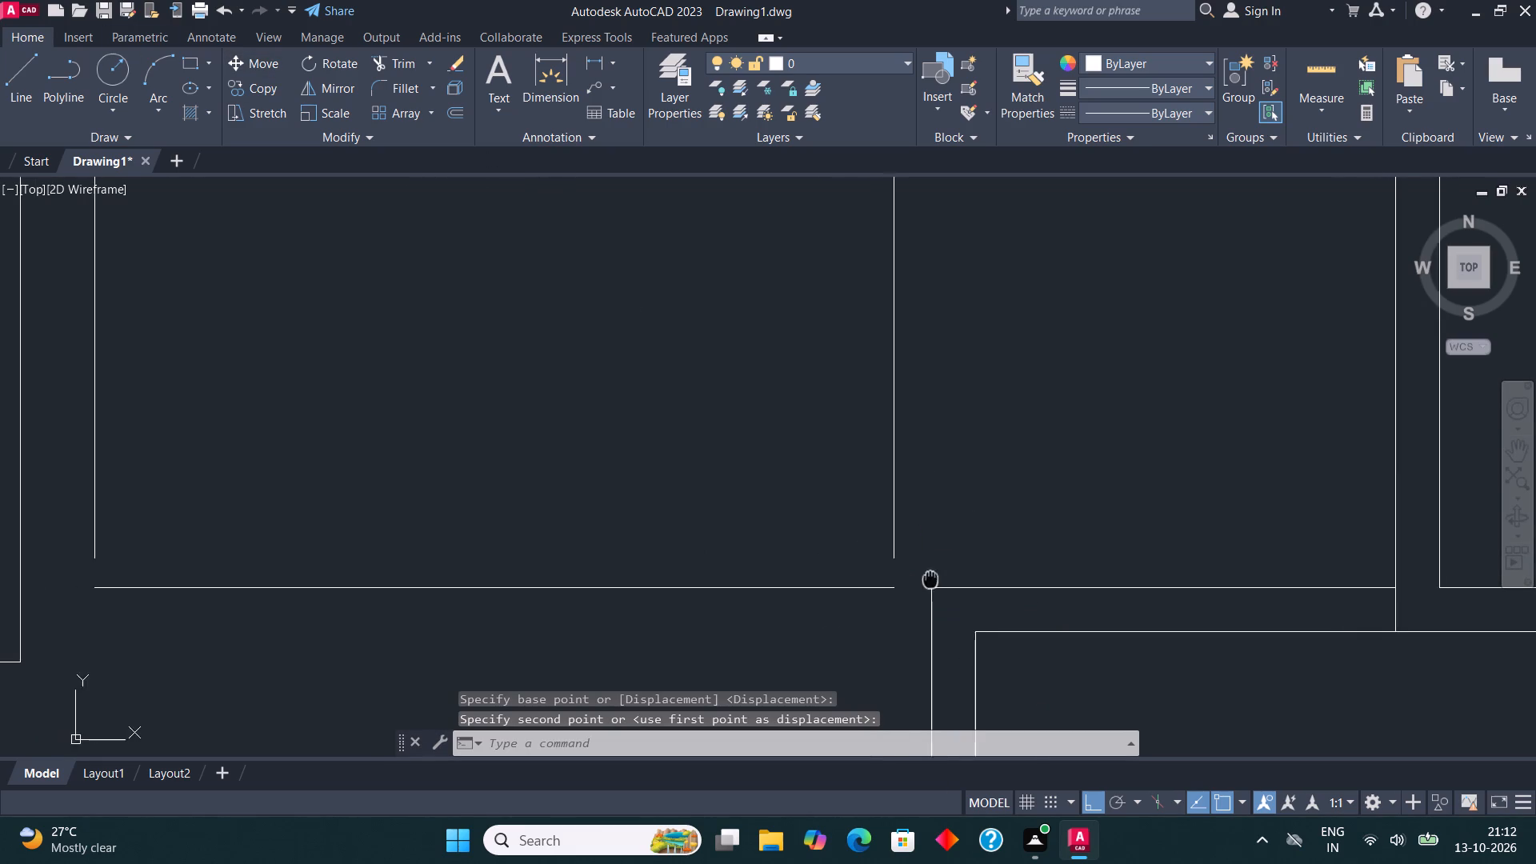
middle_drag(930, 579, 937, 579)
click(413, 81)
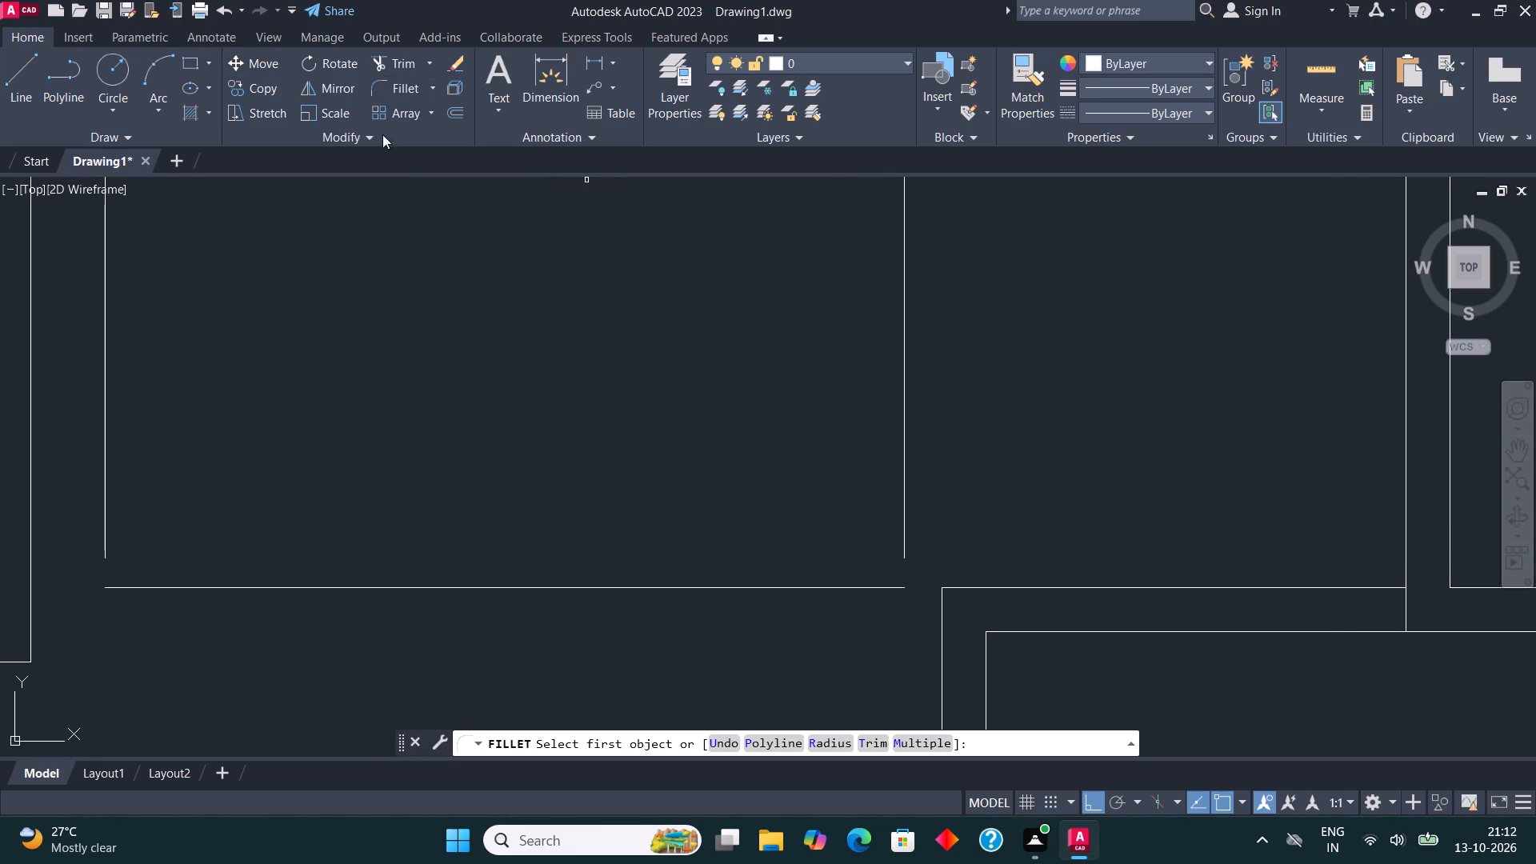
click(105, 458)
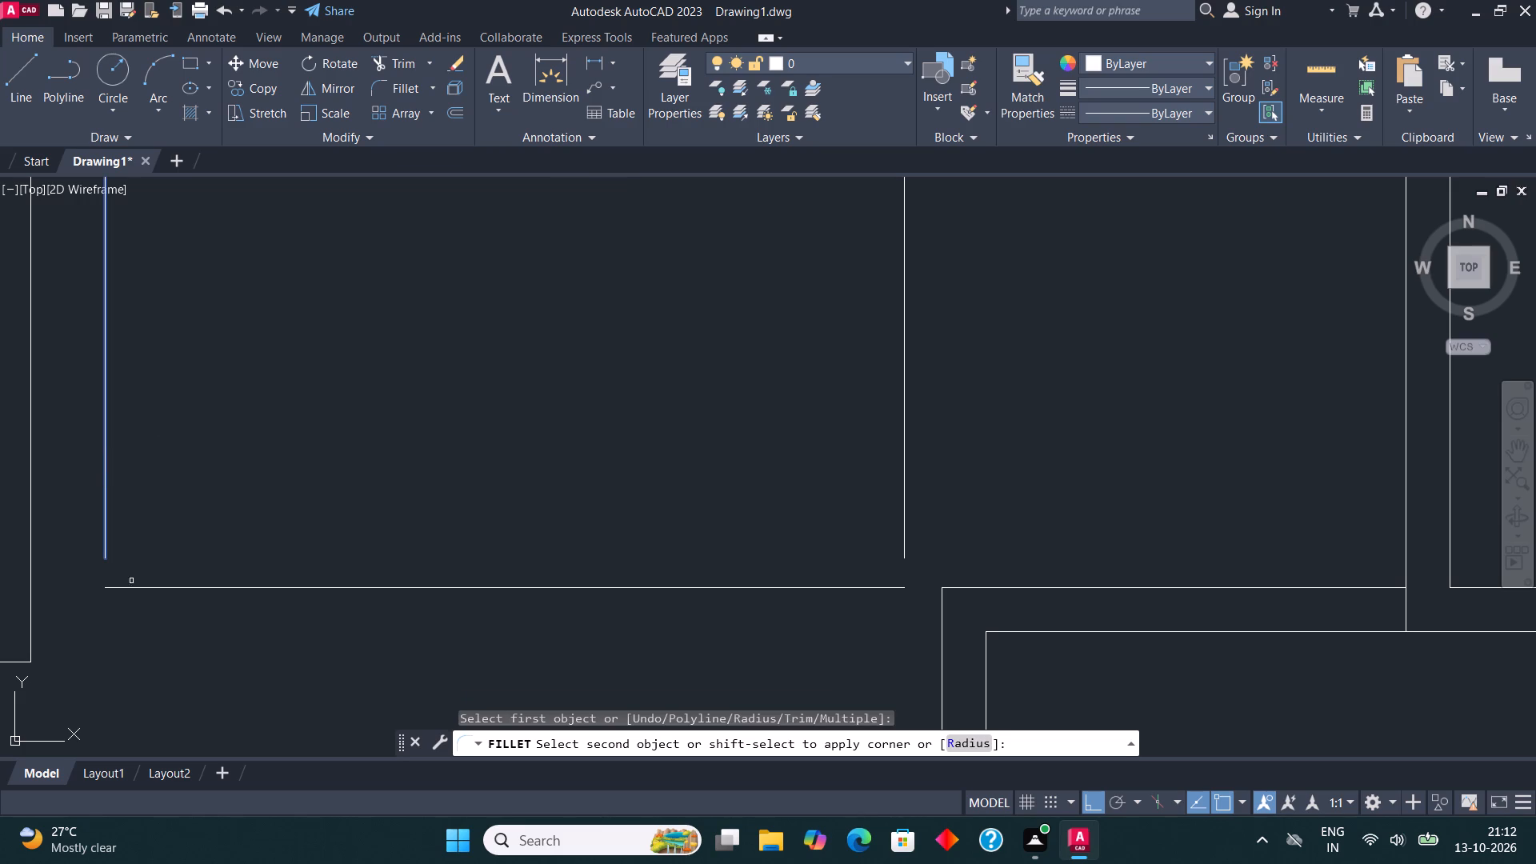
click(142, 586)
click(410, 90)
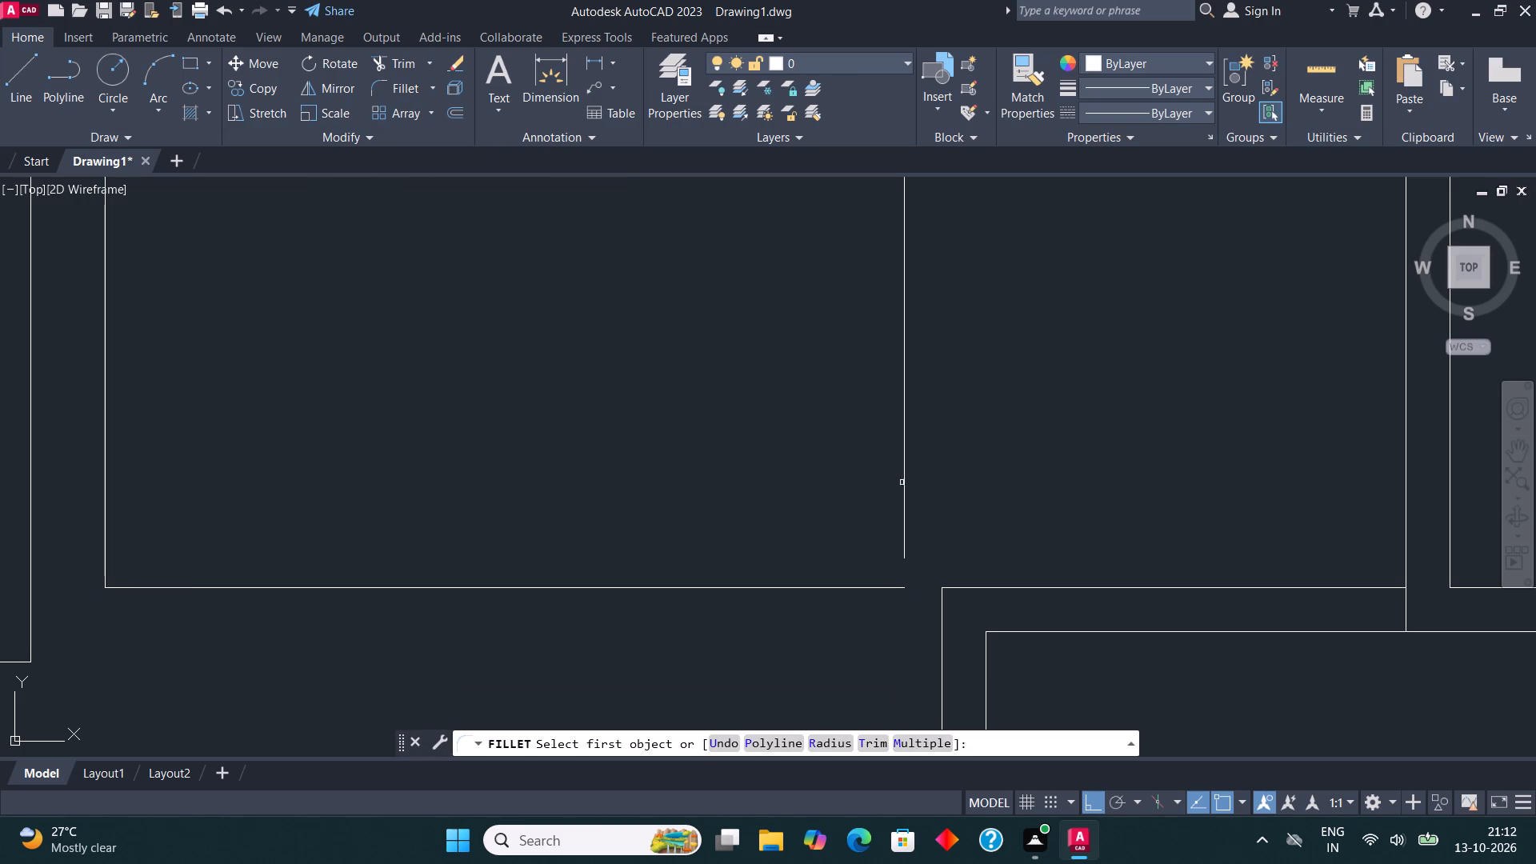
click(908, 489)
click(904, 486)
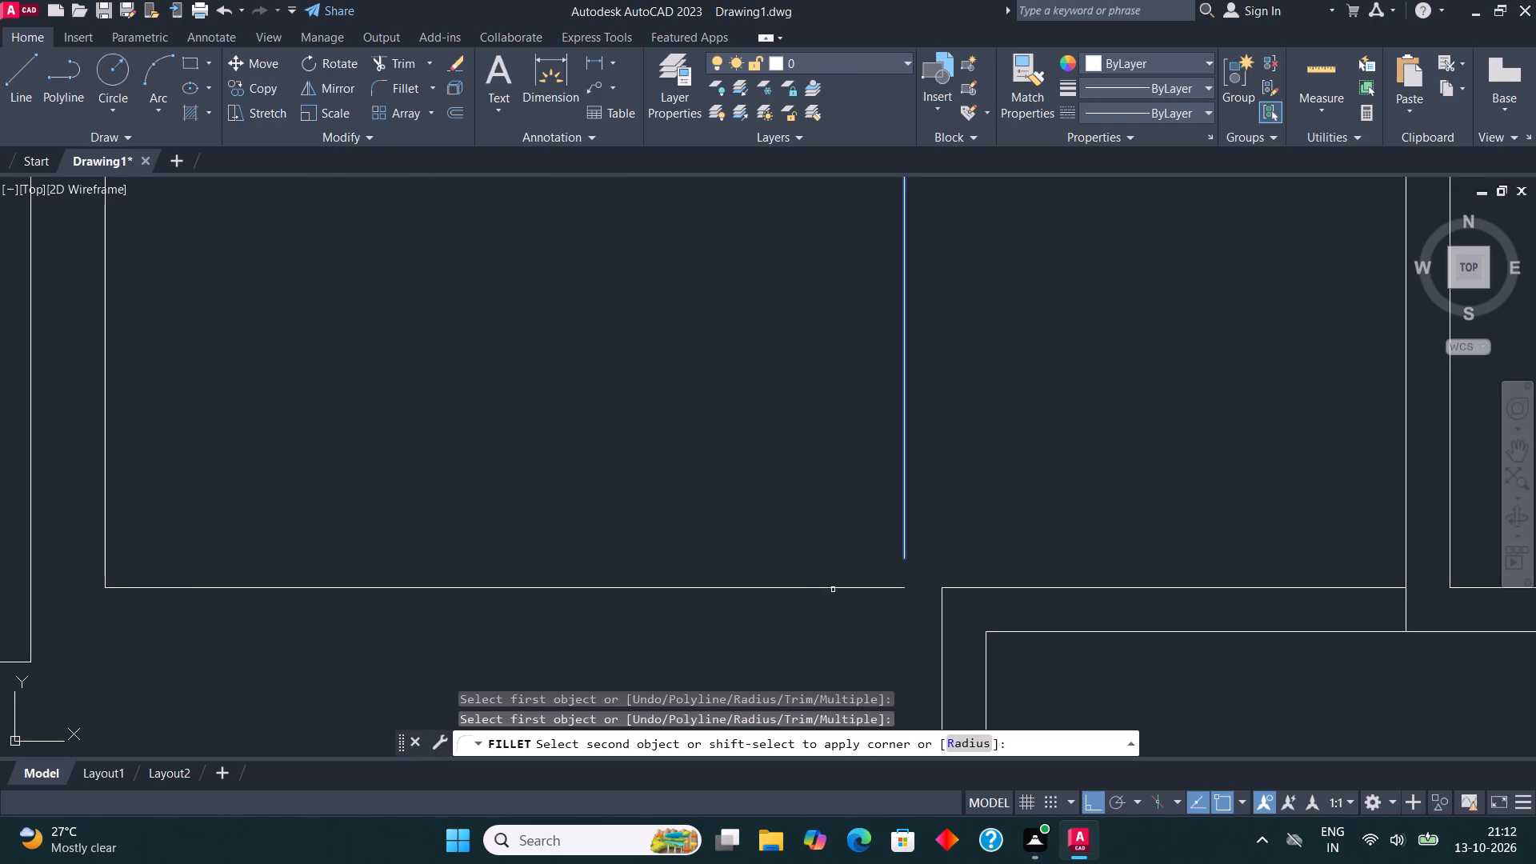
click(832, 591)
click(826, 587)
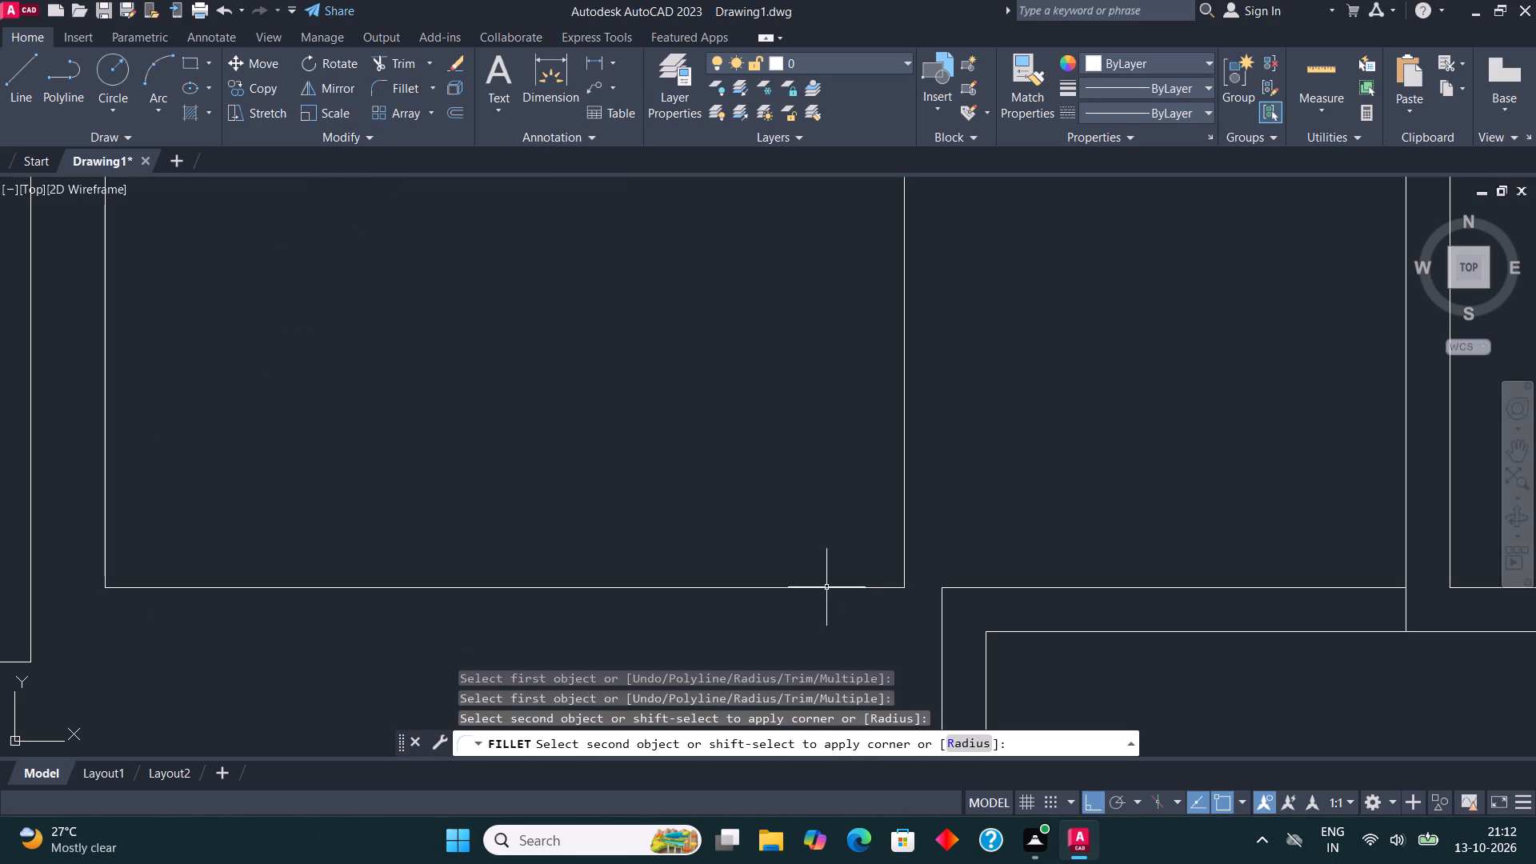
Check the new room's width and height from its bottom-left corner with the Dimension tool, without placing a dimension.
scroll(707, 524, down, 2)
middle_click(682, 514)
scroll(682, 514, down, 1)
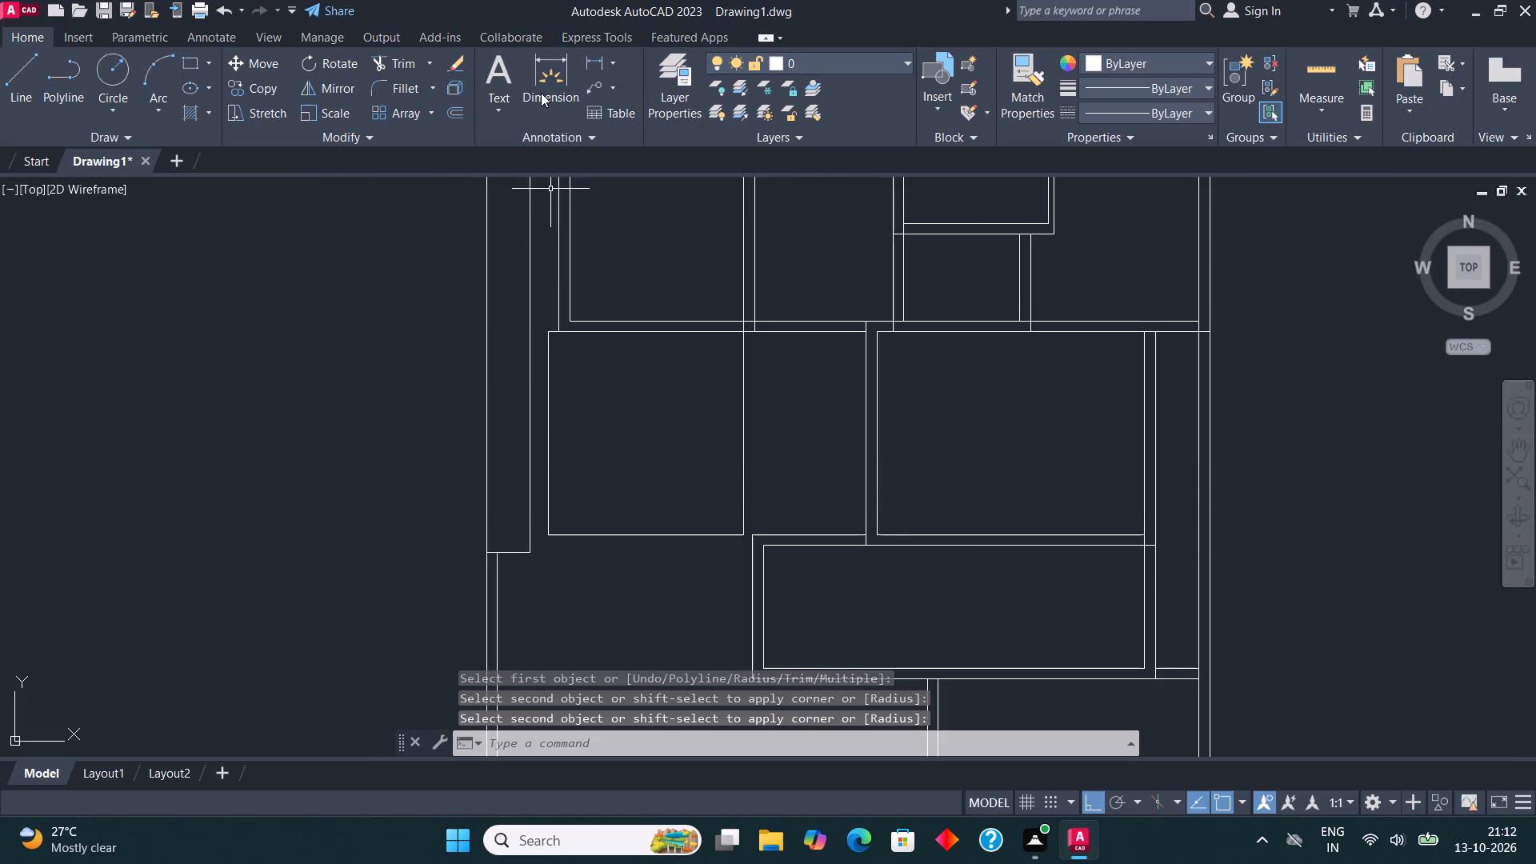
click(542, 93)
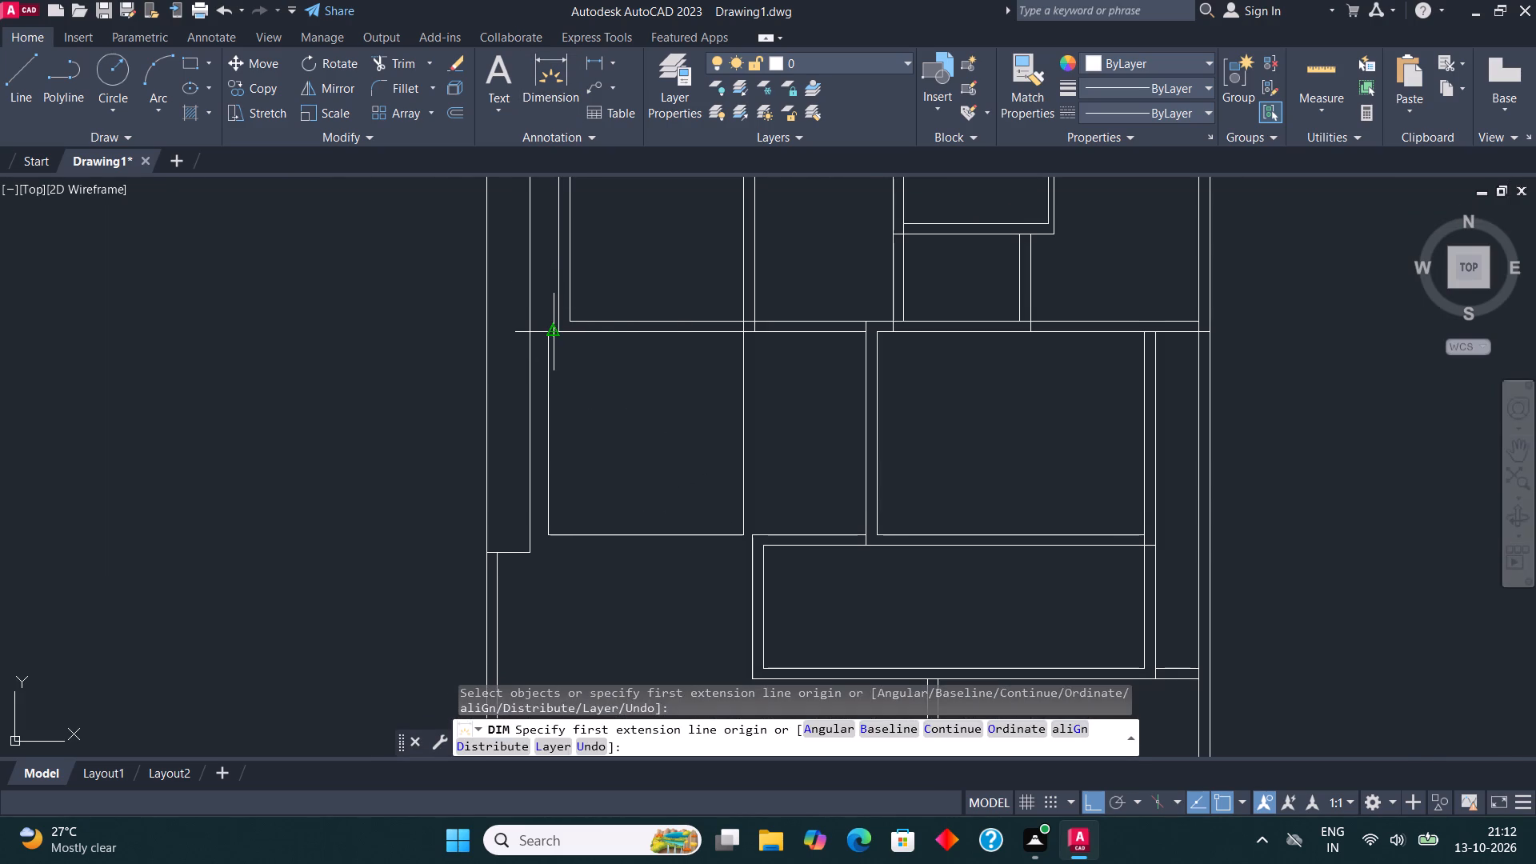
click(550, 538)
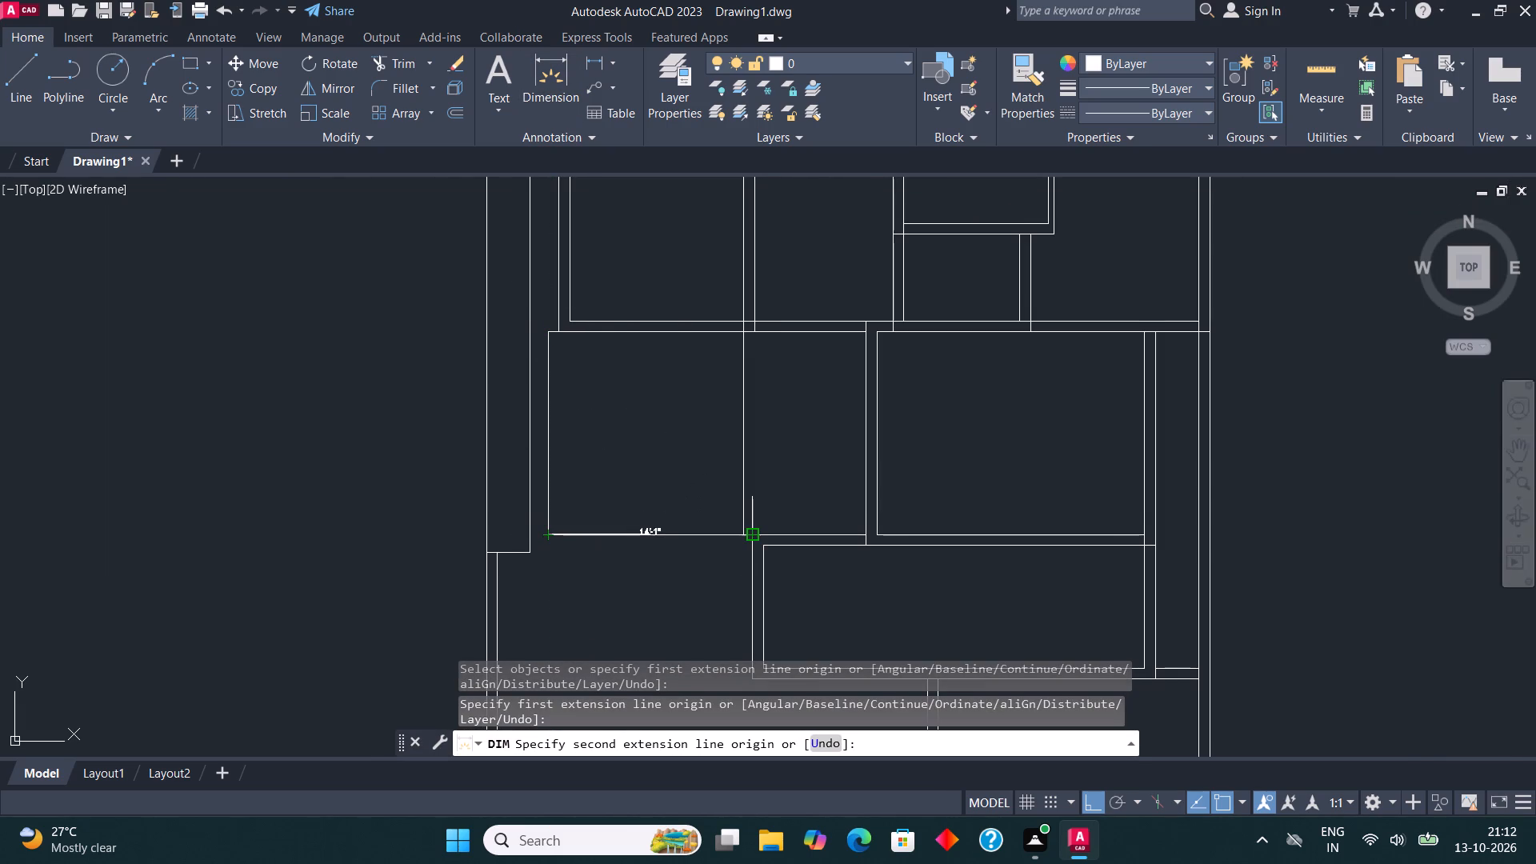
scroll(746, 533, up, 2)
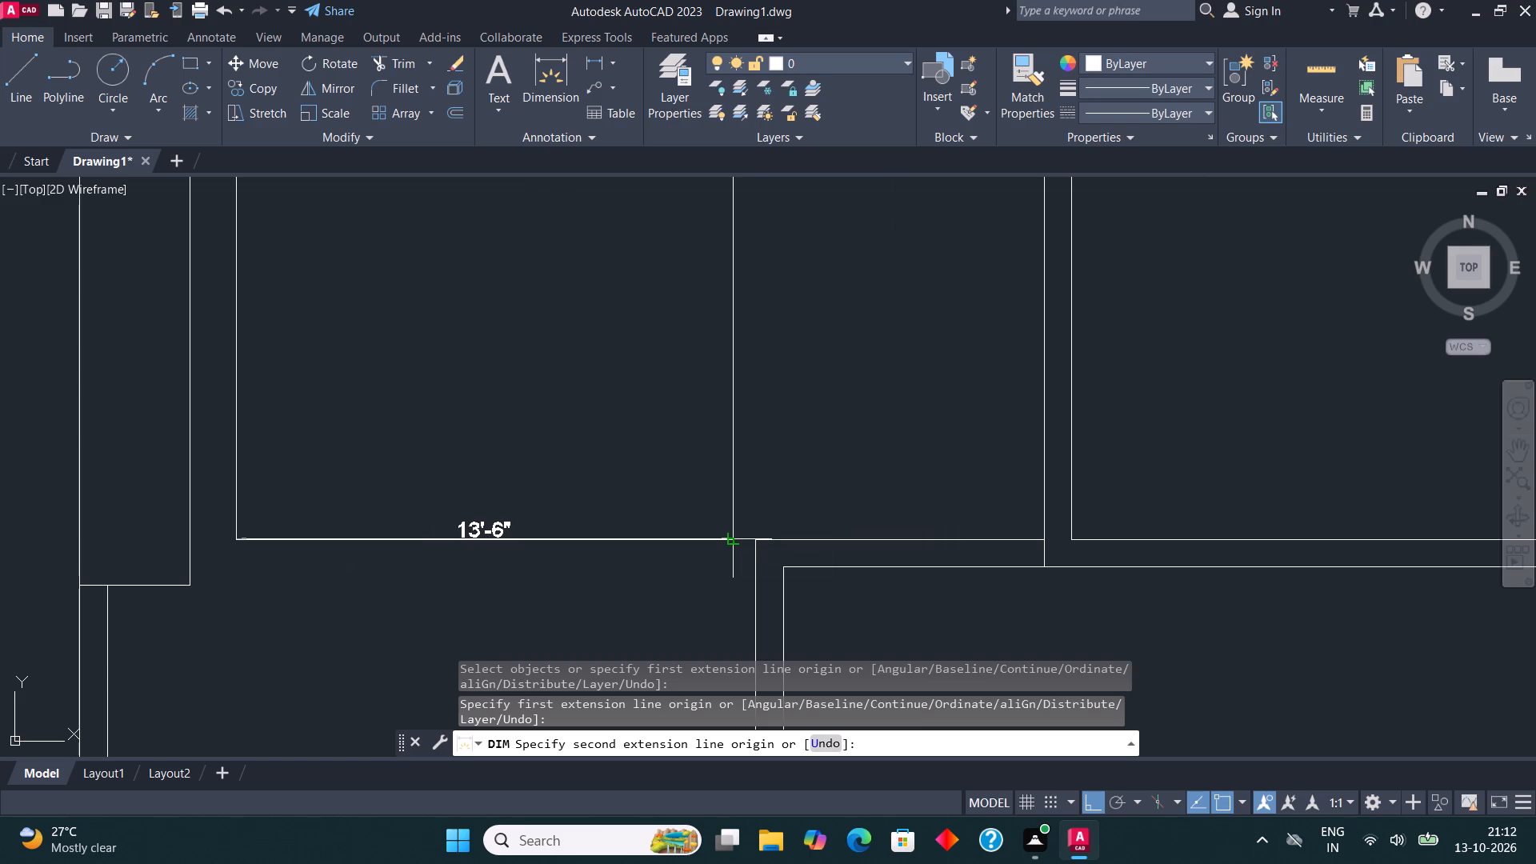
scroll(608, 530, down, 1)
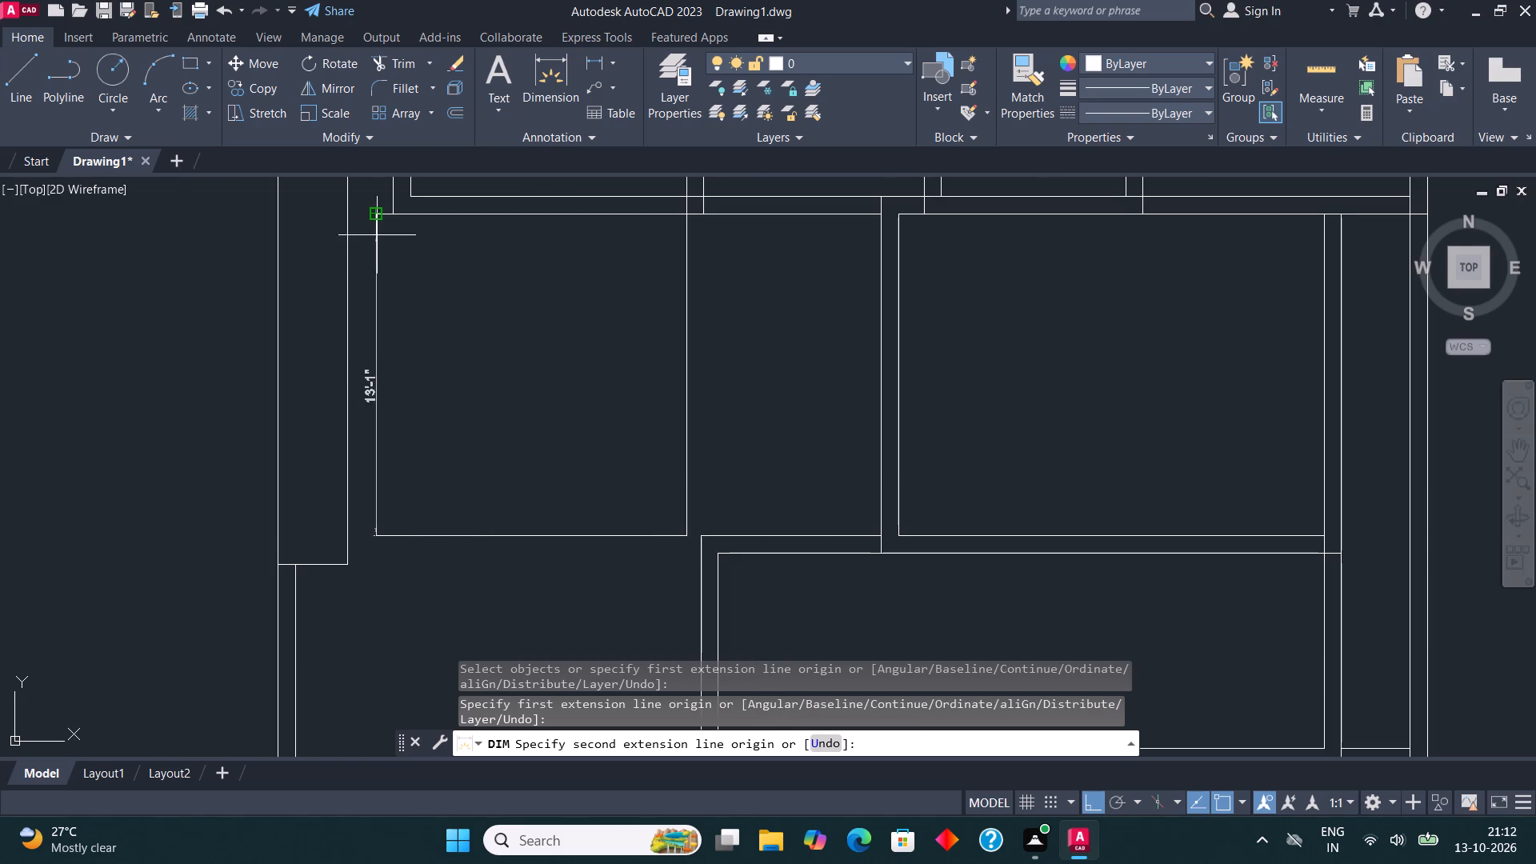
key(Escape)
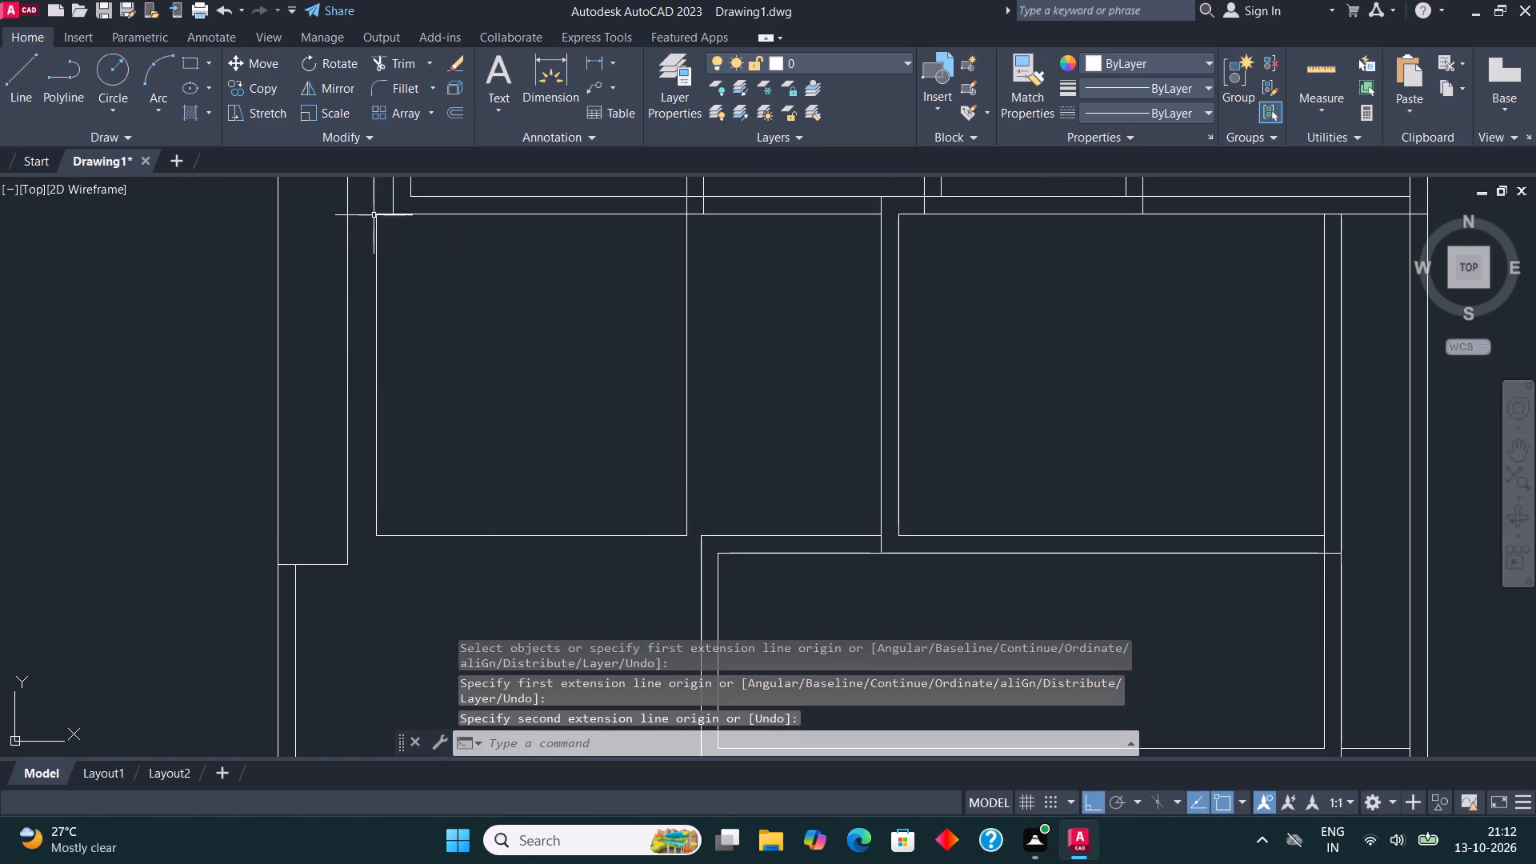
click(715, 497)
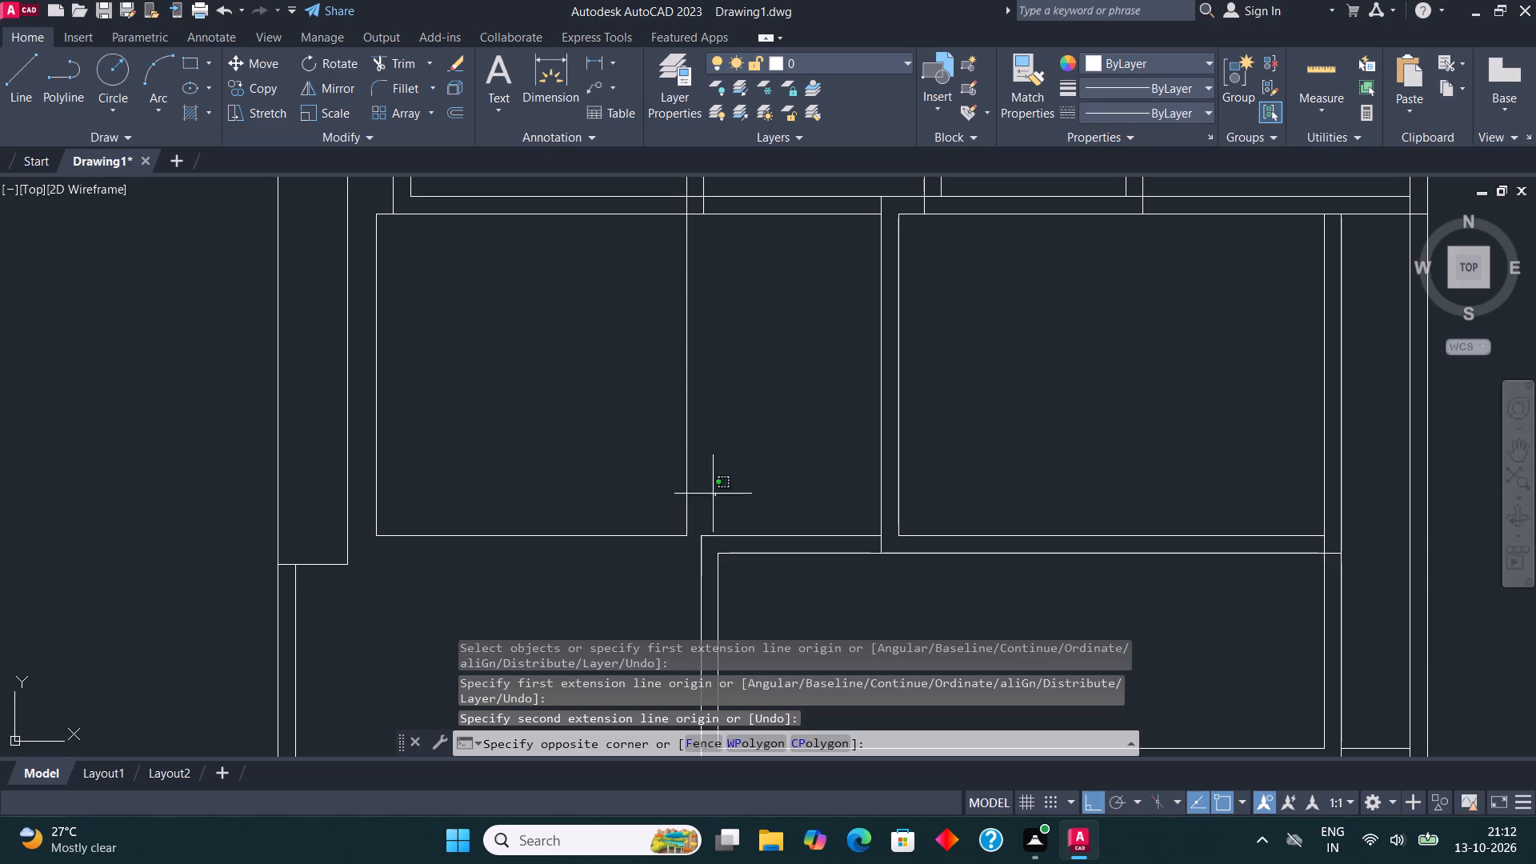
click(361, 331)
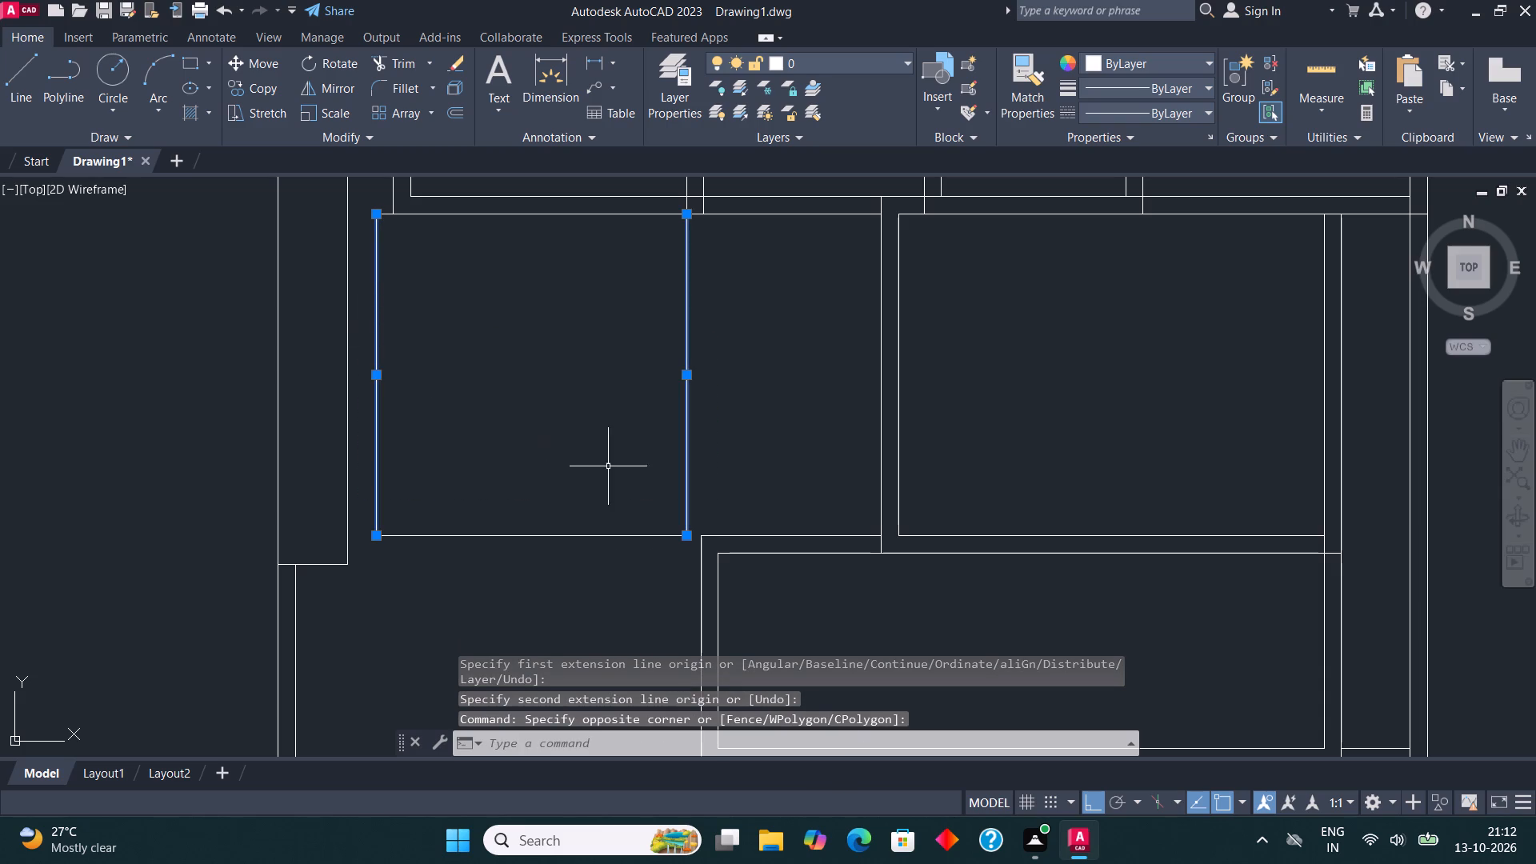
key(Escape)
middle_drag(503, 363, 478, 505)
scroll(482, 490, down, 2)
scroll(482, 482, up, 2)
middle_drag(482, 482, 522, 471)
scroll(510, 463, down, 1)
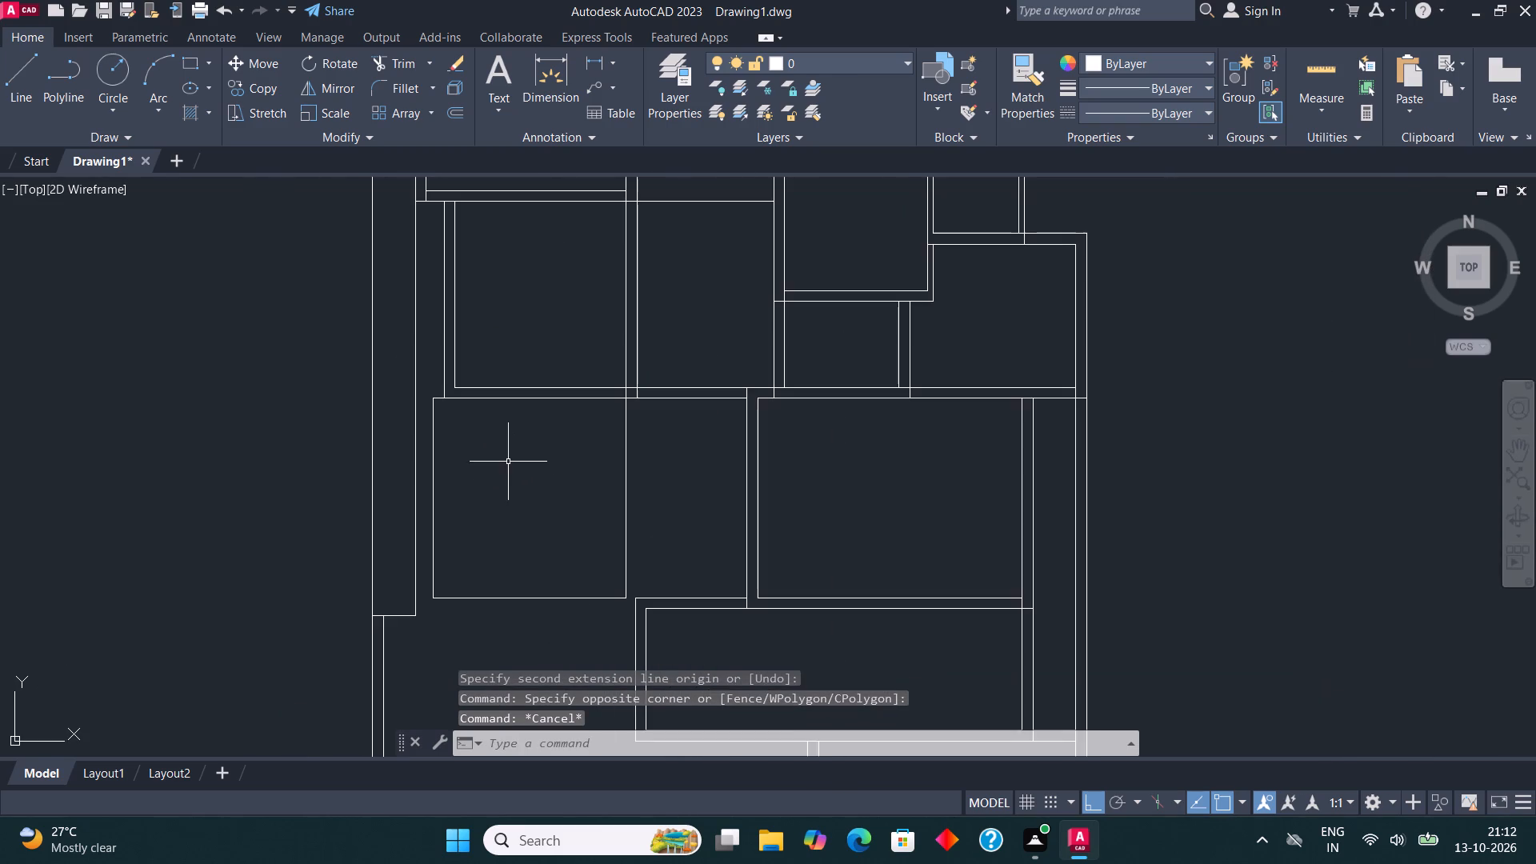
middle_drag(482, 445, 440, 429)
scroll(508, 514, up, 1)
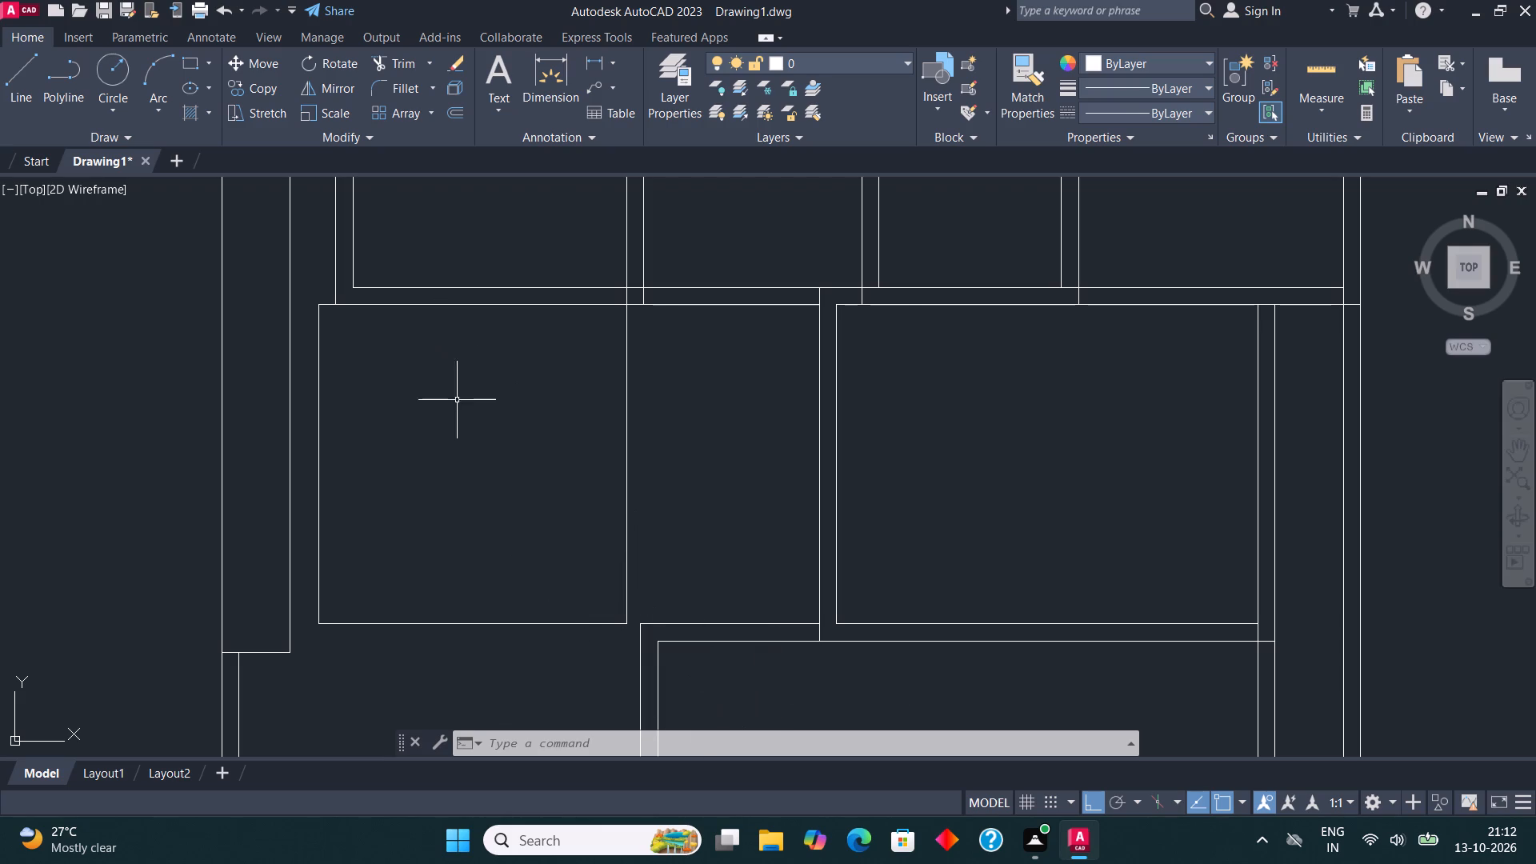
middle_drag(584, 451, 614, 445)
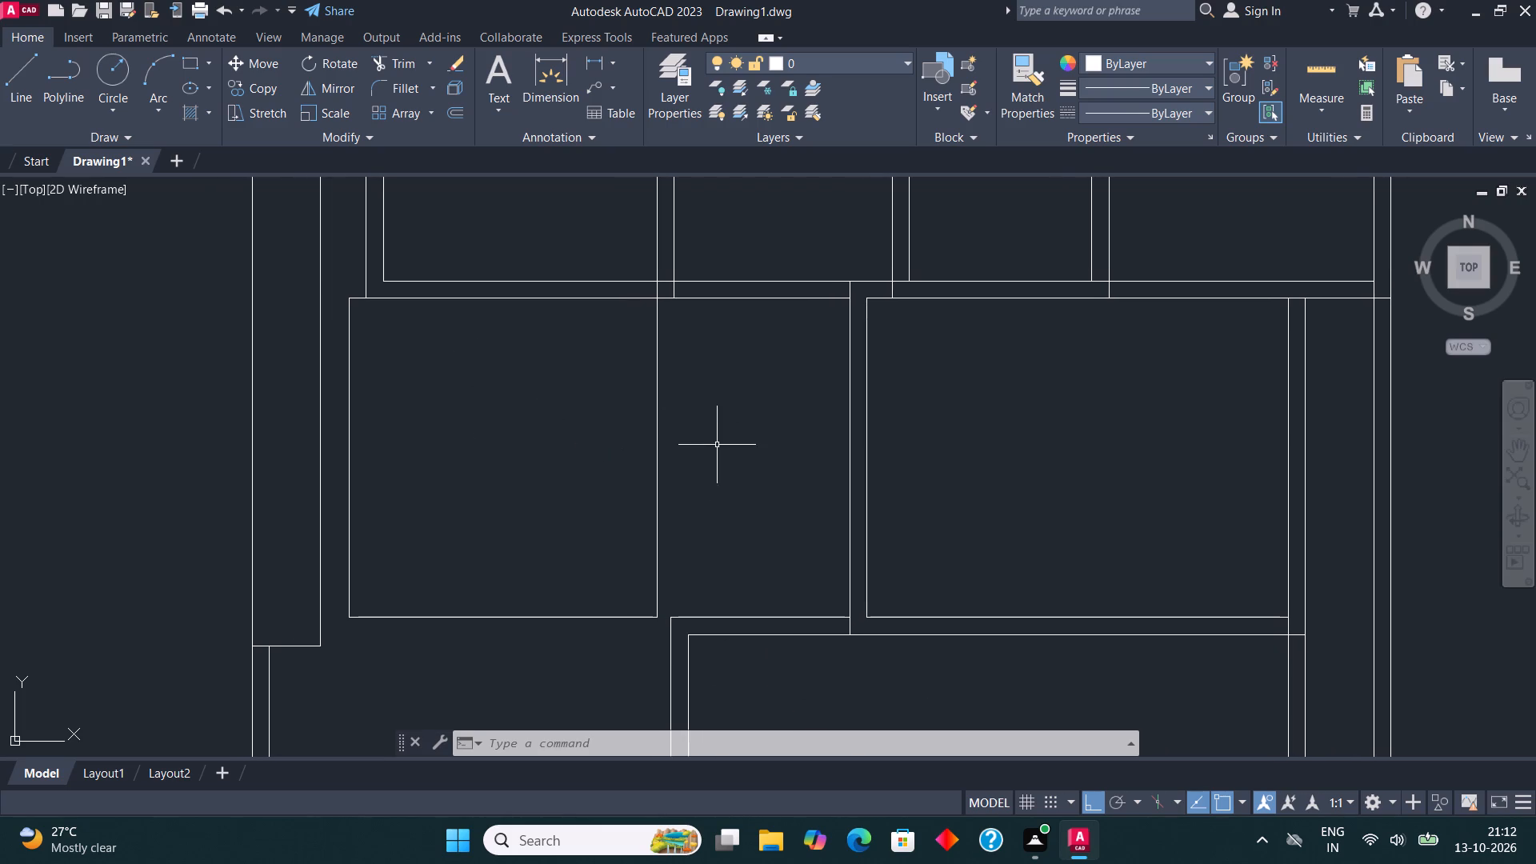
Offset the new room's right, bottom, left and short upper-left top lines 9" outward to form its walls.
click(662, 623)
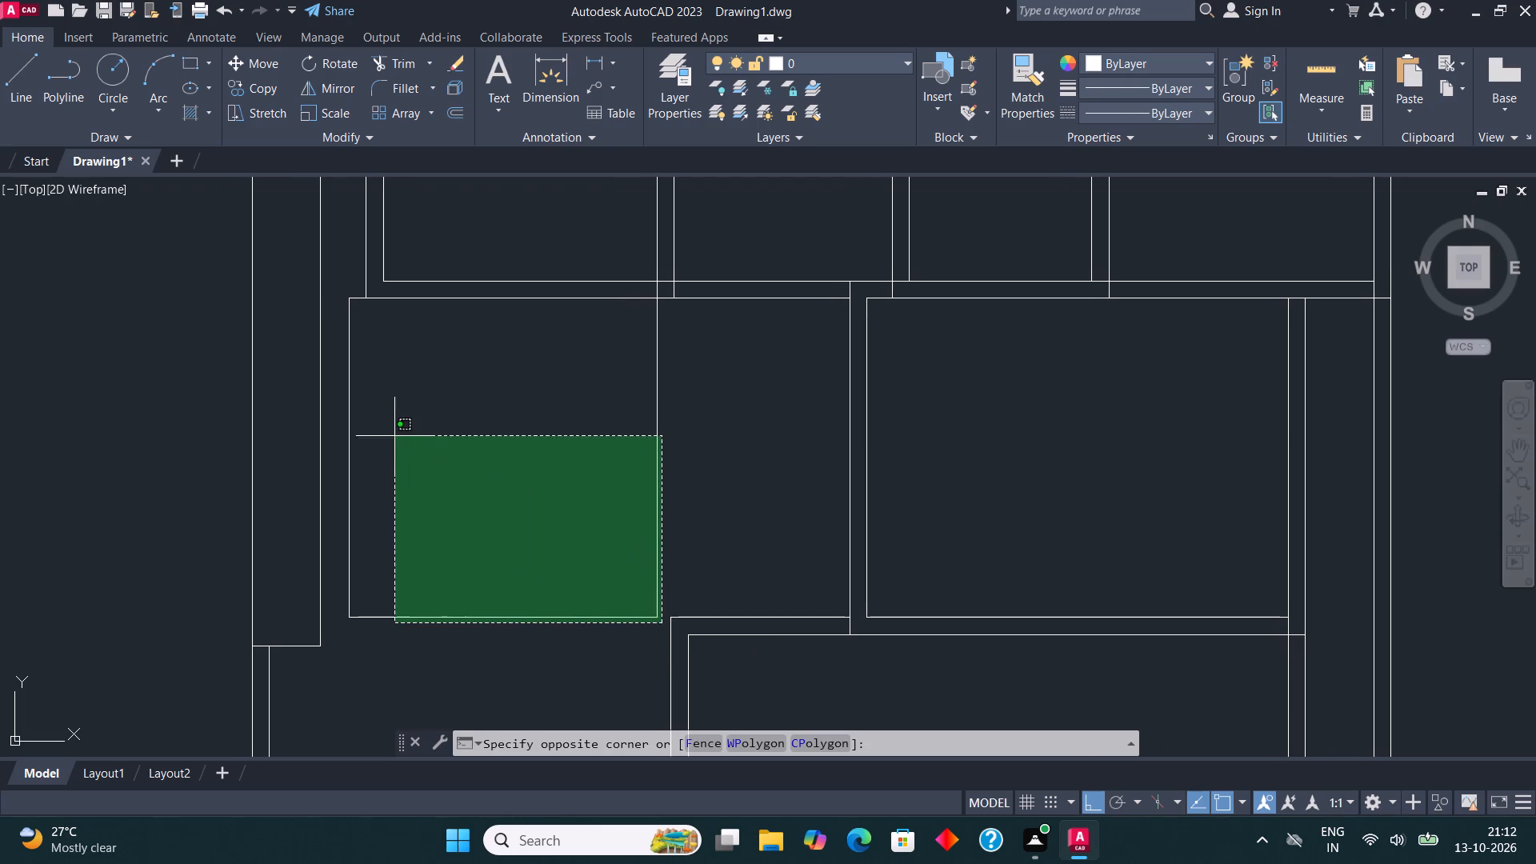
click(335, 401)
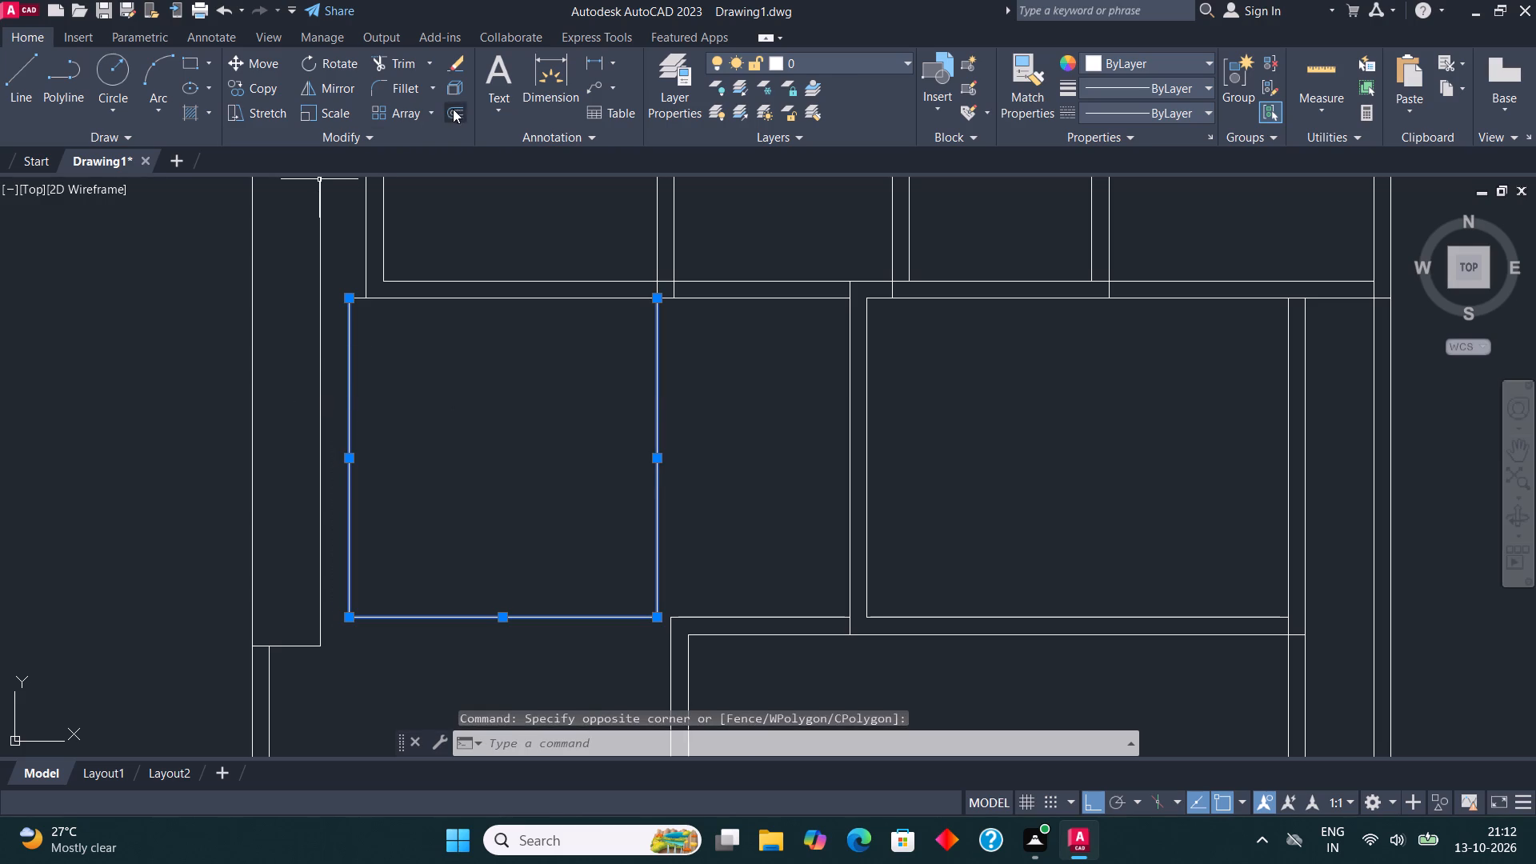
click(458, 108)
click(658, 425)
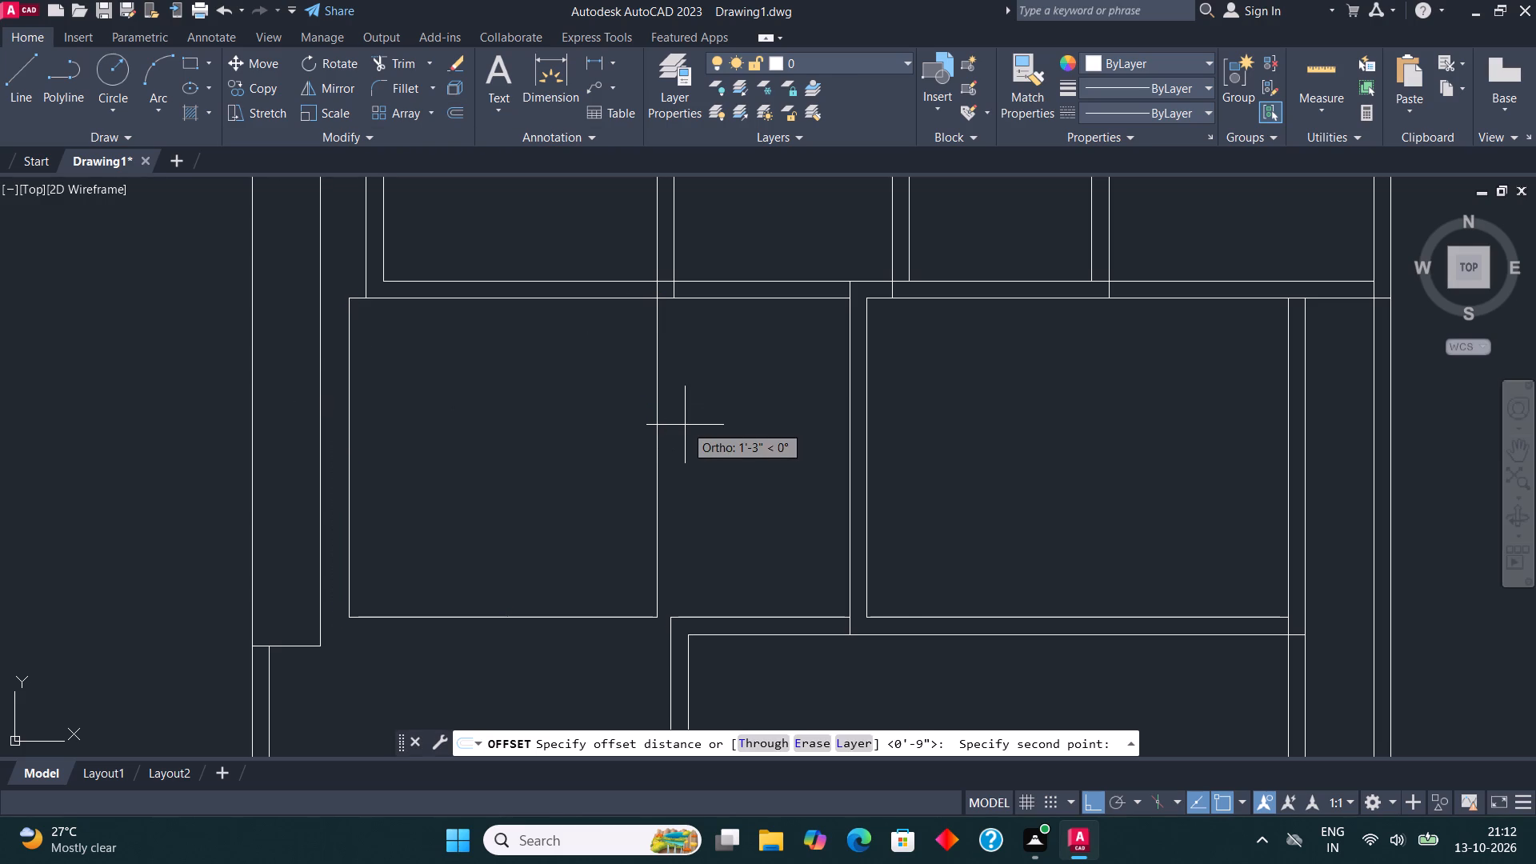
text(9")
key(Return)
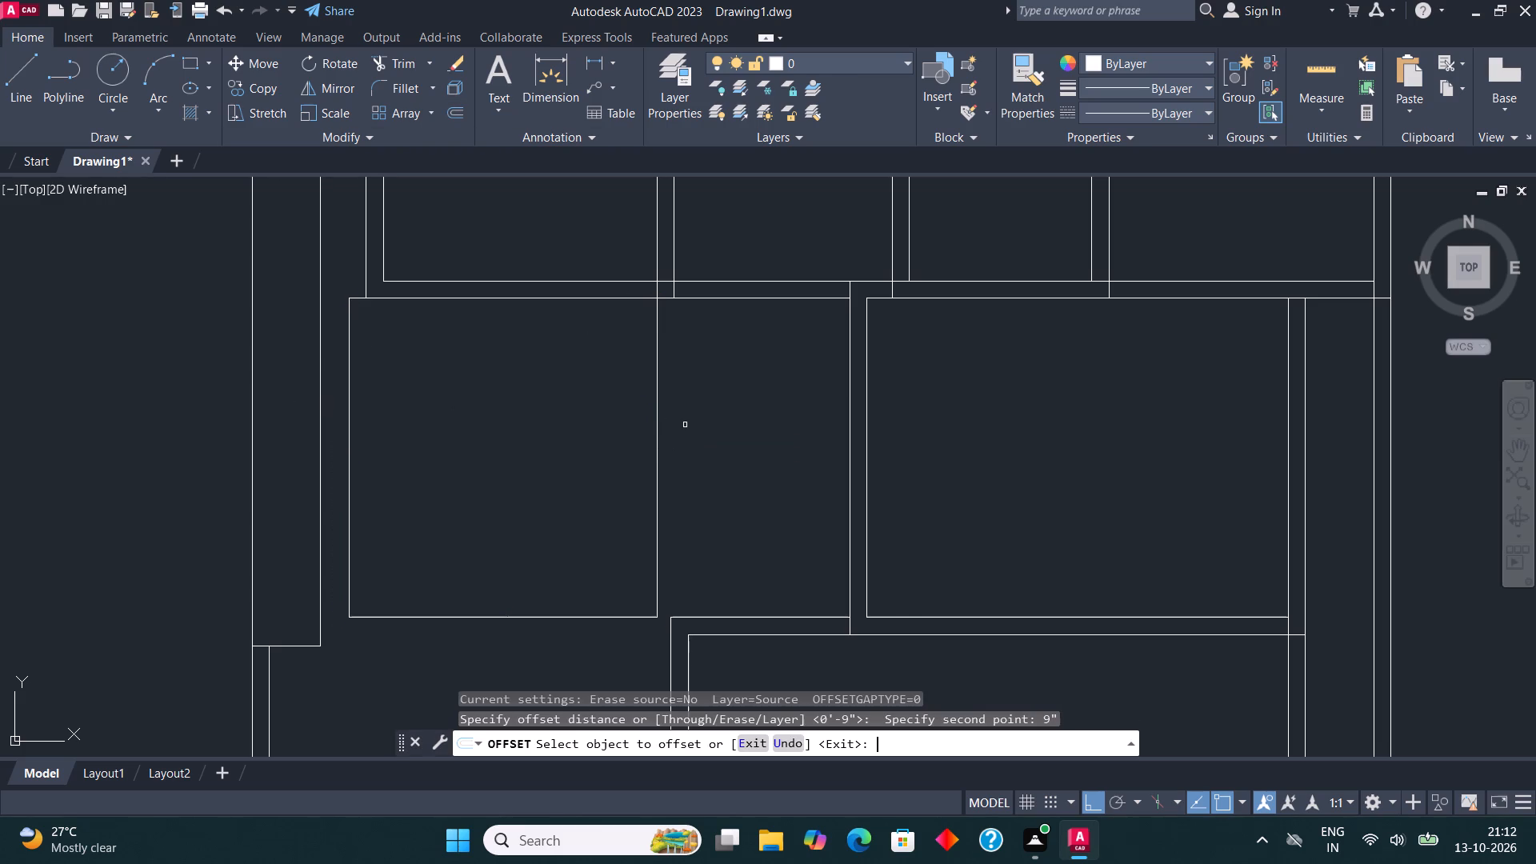
click(655, 419)
click(682, 434)
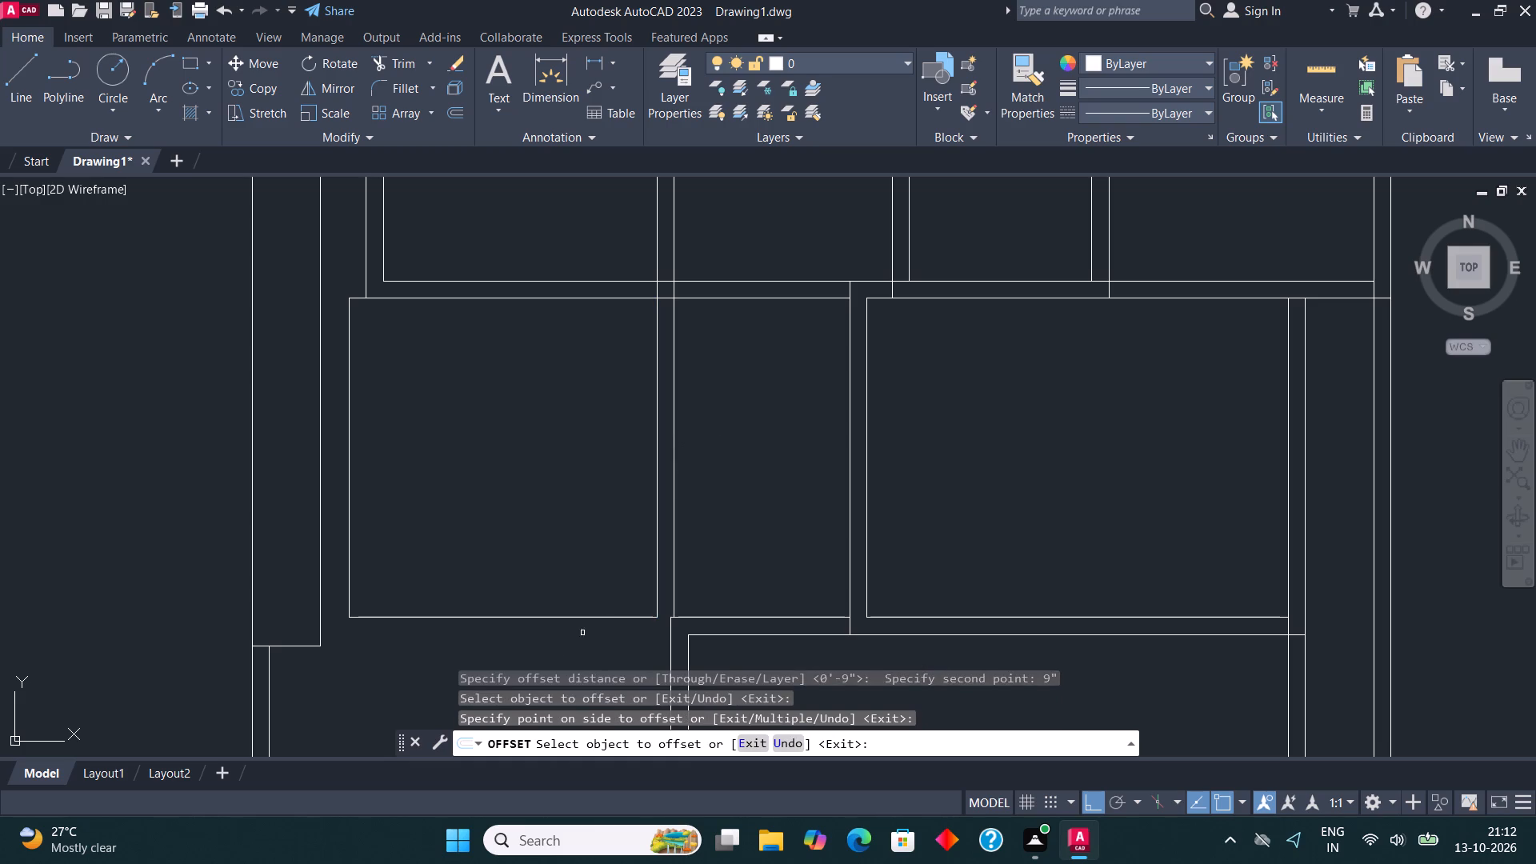
click(564, 618)
click(564, 638)
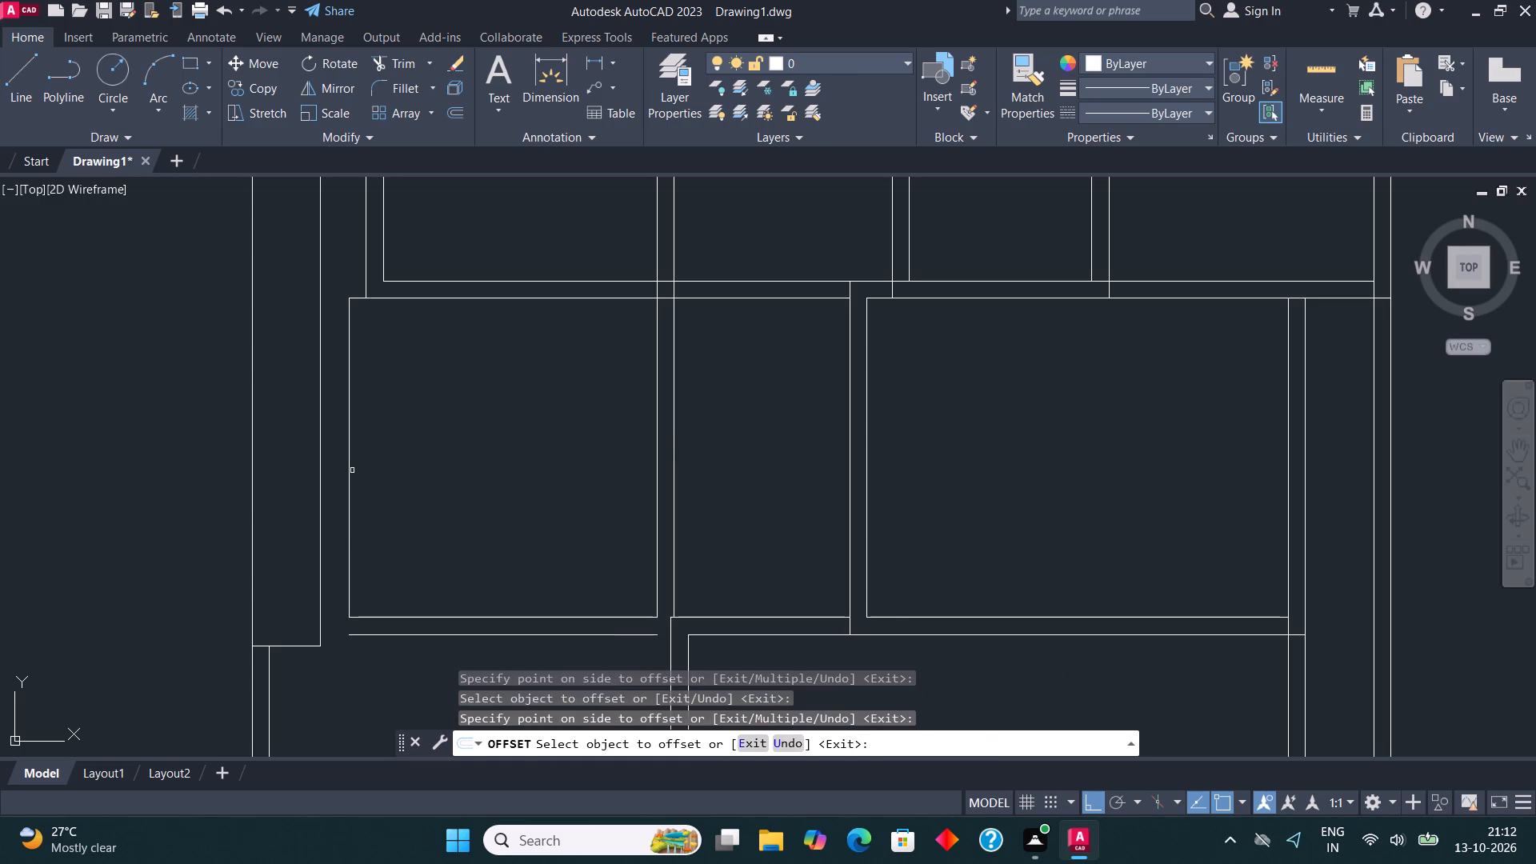
click(350, 468)
click(328, 430)
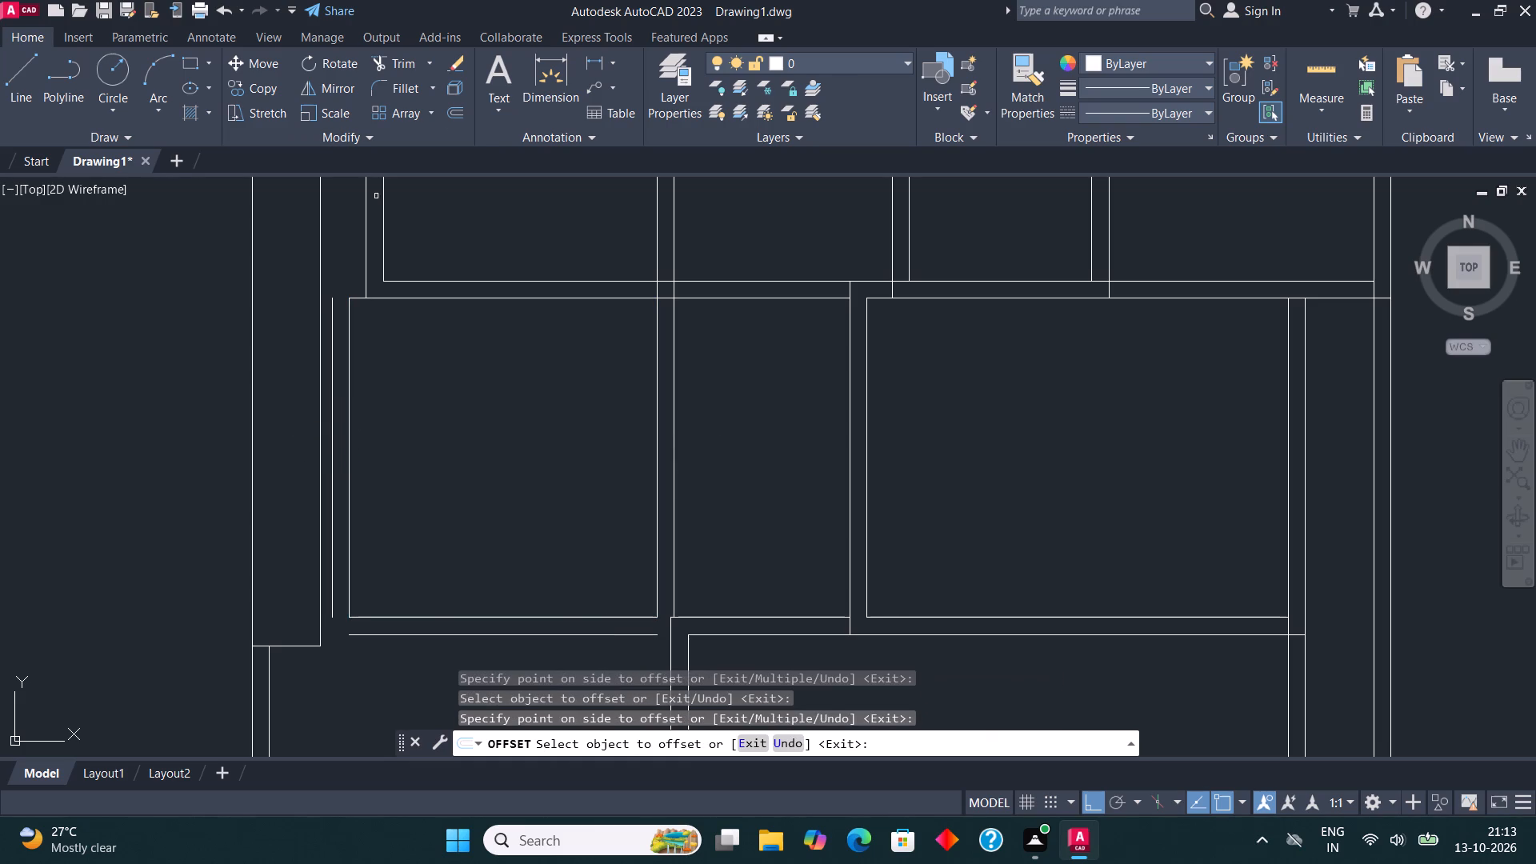
click(358, 299)
click(357, 280)
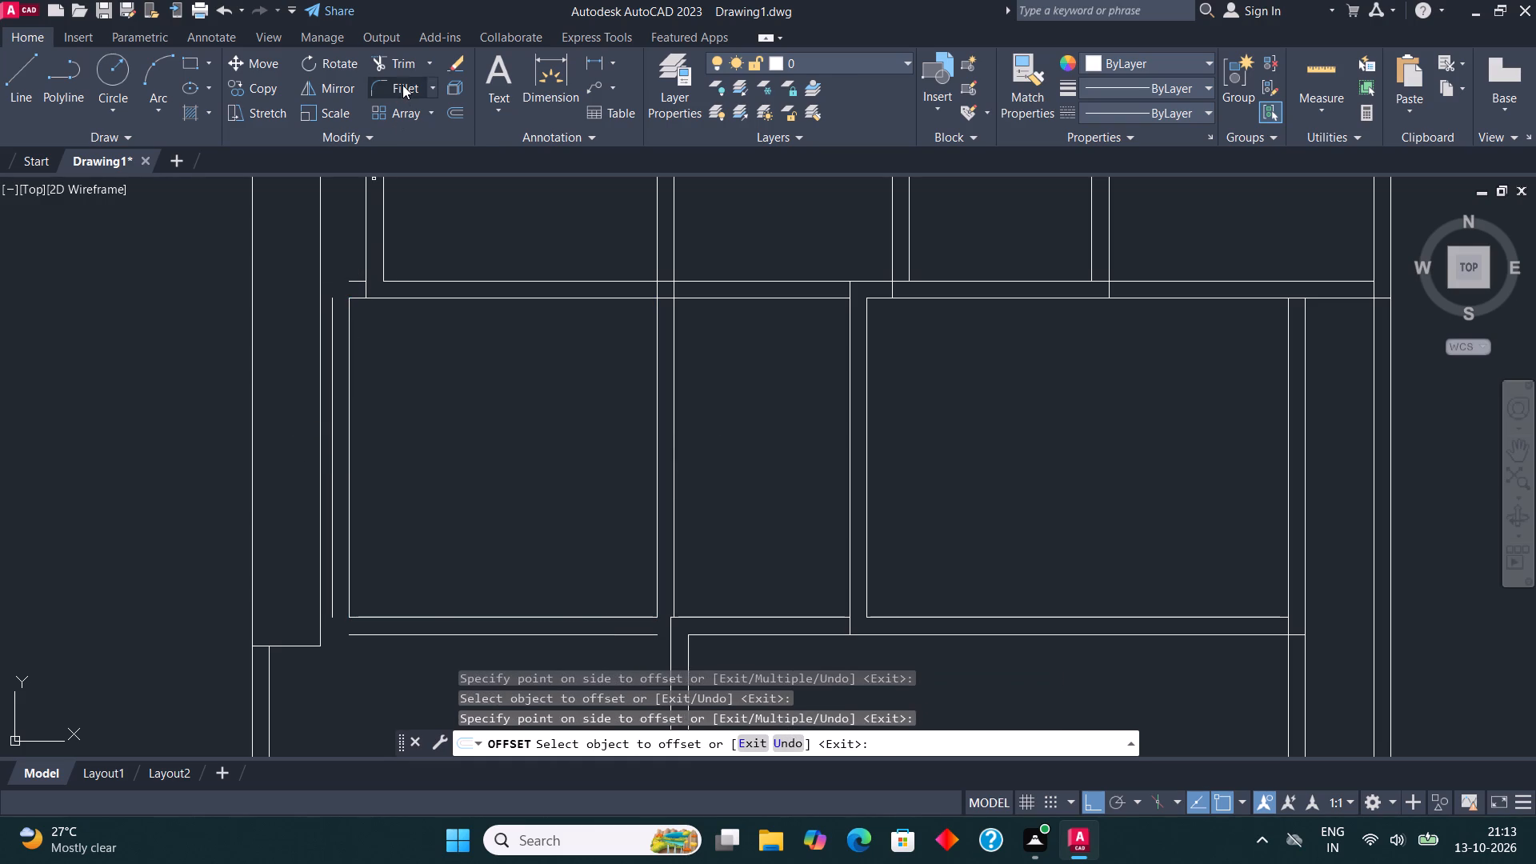
Fillet the new room's offset outer lines together at the upper-left, lower-left and lower-right corners.
click(402, 85)
click(358, 272)
click(358, 282)
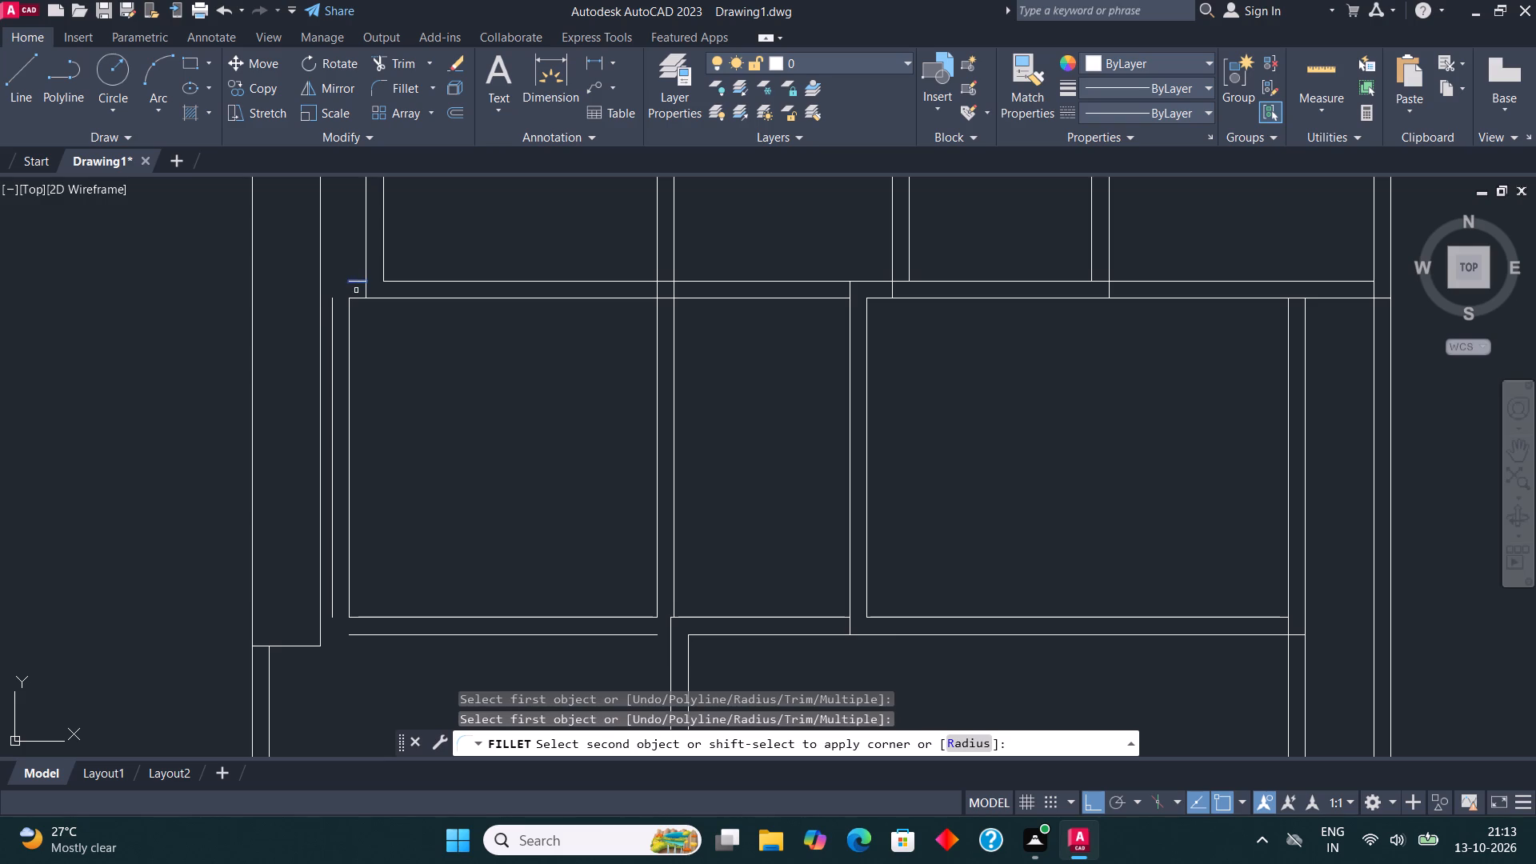
click(334, 318)
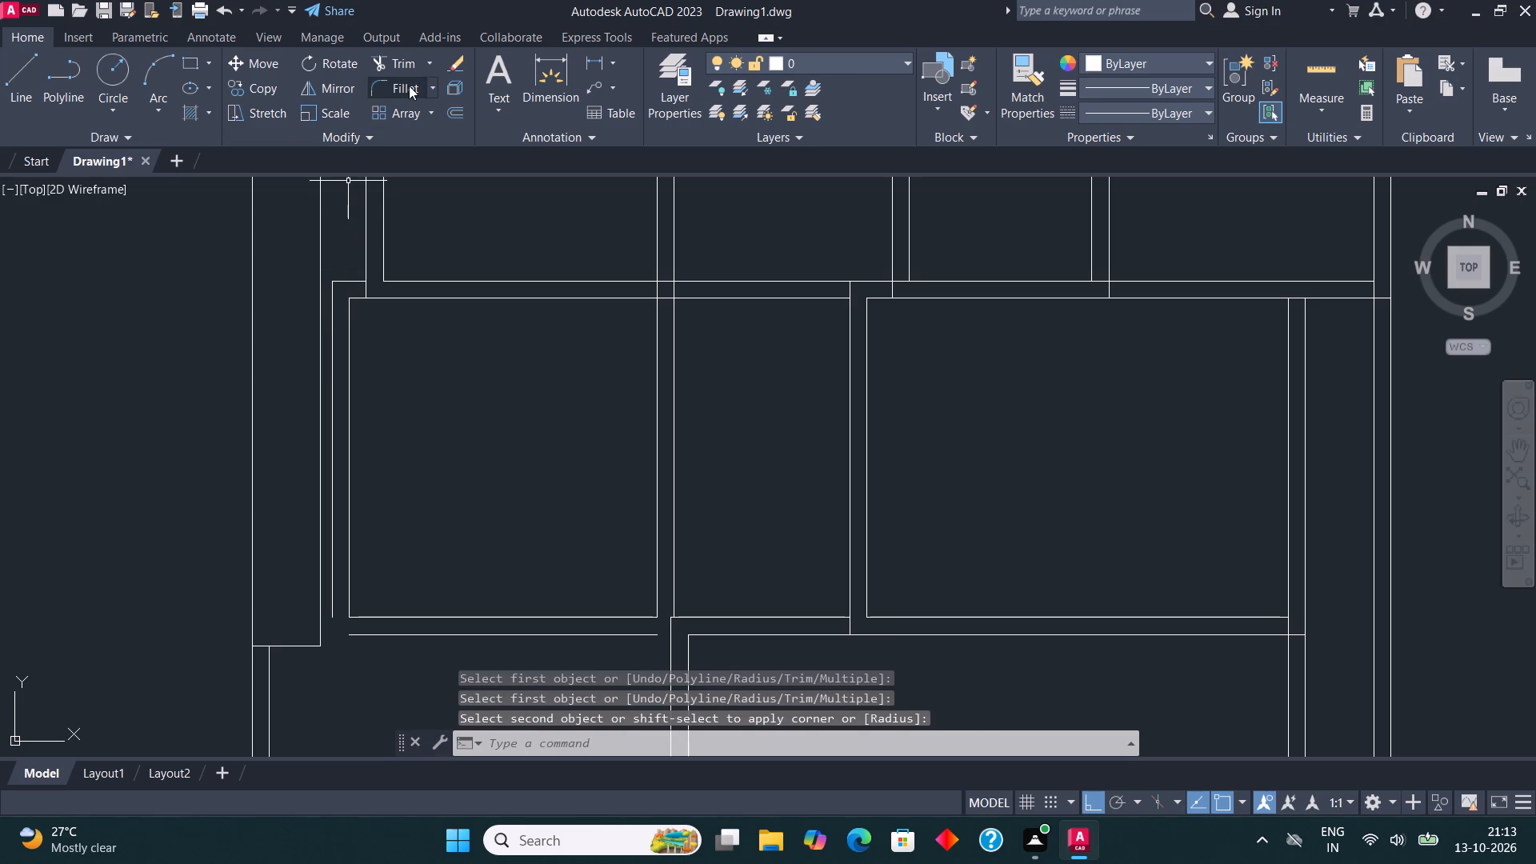
click(409, 86)
click(332, 610)
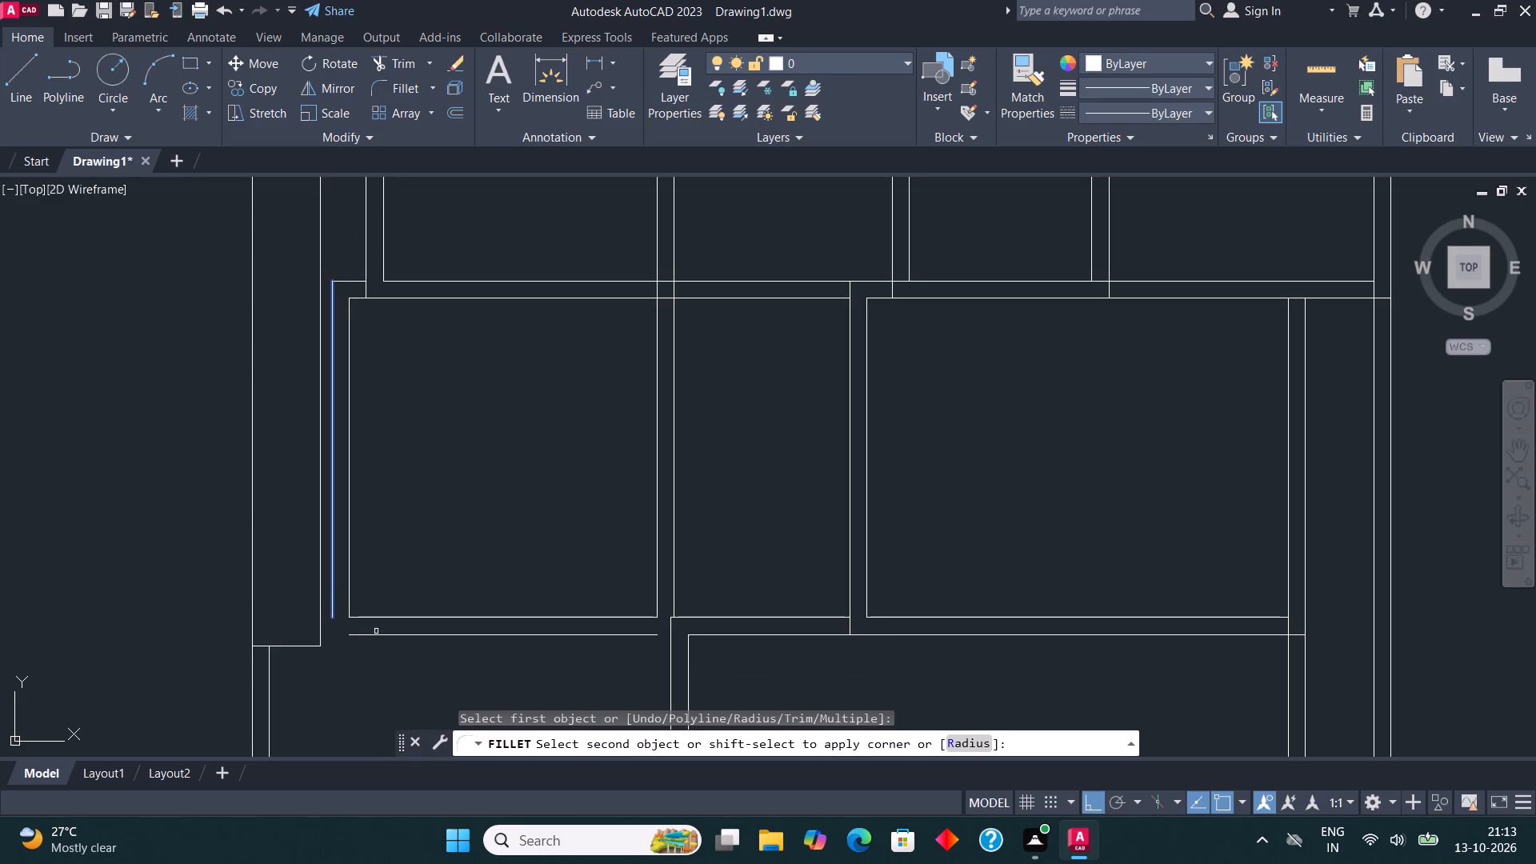
click(381, 634)
click(407, 84)
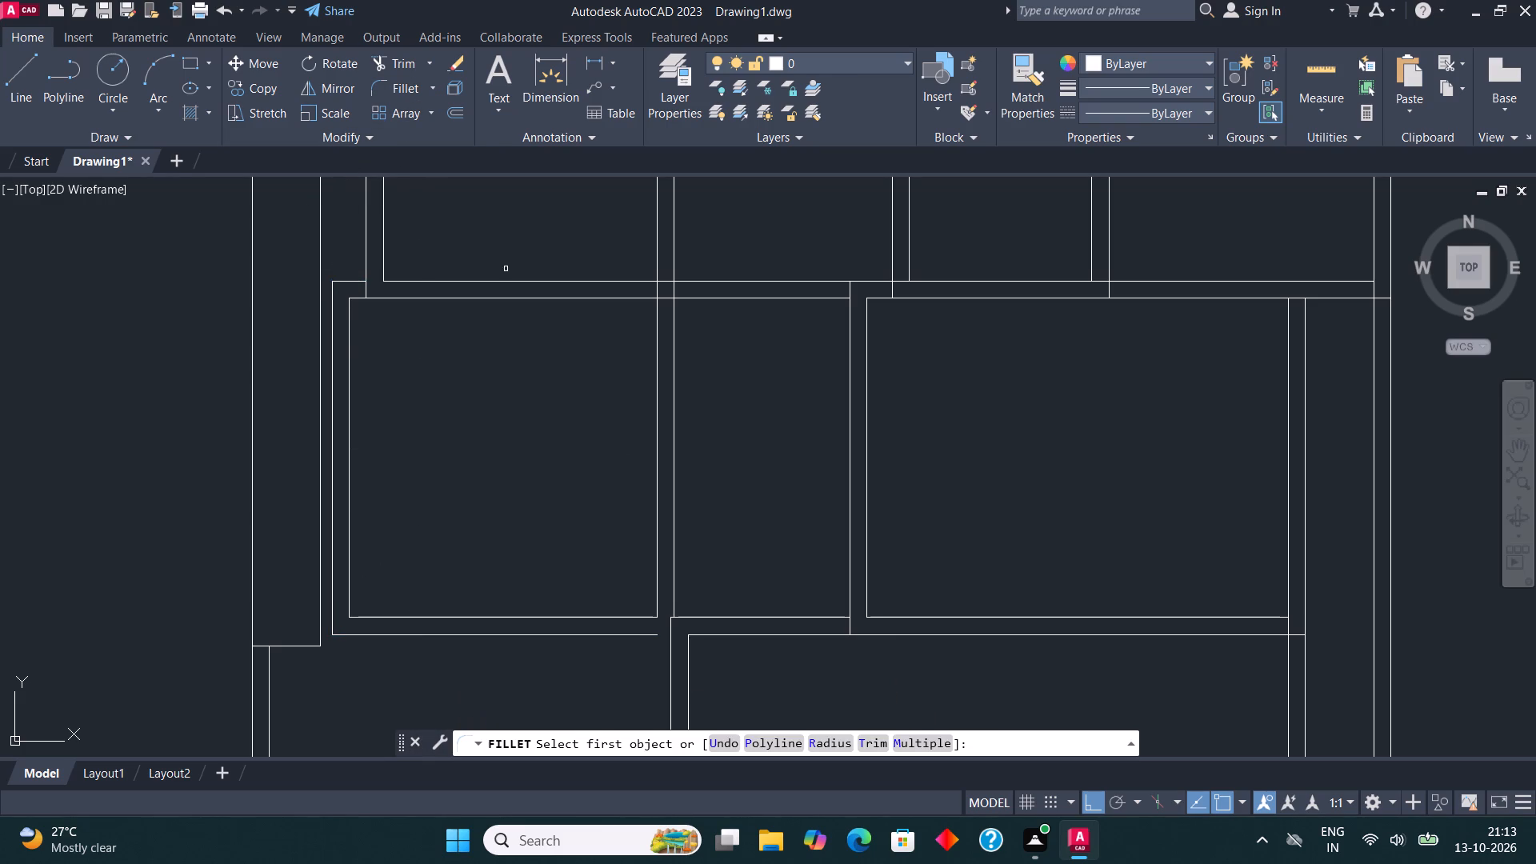
click(640, 636)
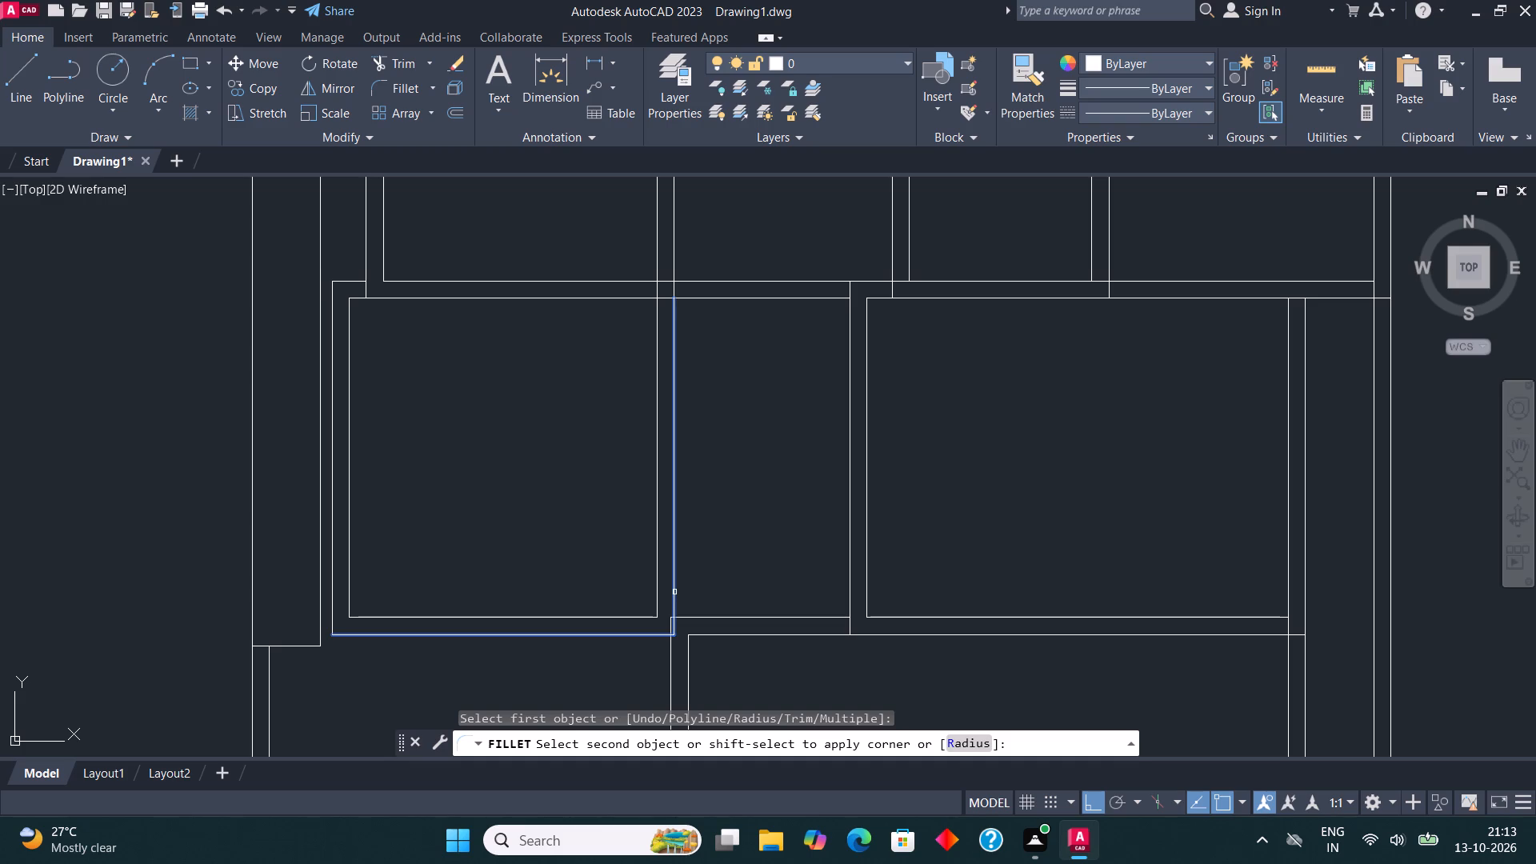
click(674, 592)
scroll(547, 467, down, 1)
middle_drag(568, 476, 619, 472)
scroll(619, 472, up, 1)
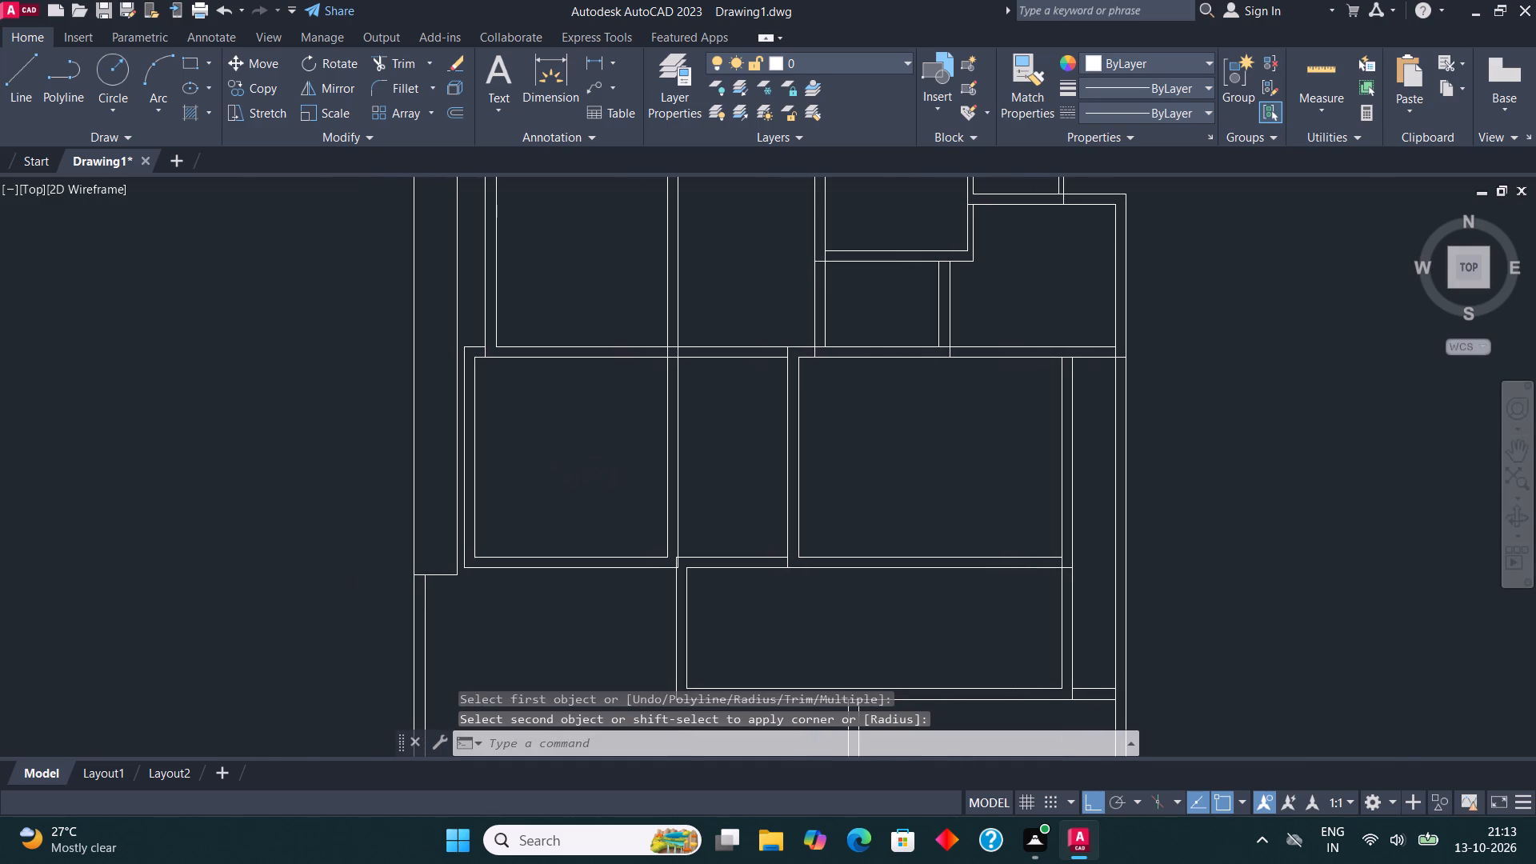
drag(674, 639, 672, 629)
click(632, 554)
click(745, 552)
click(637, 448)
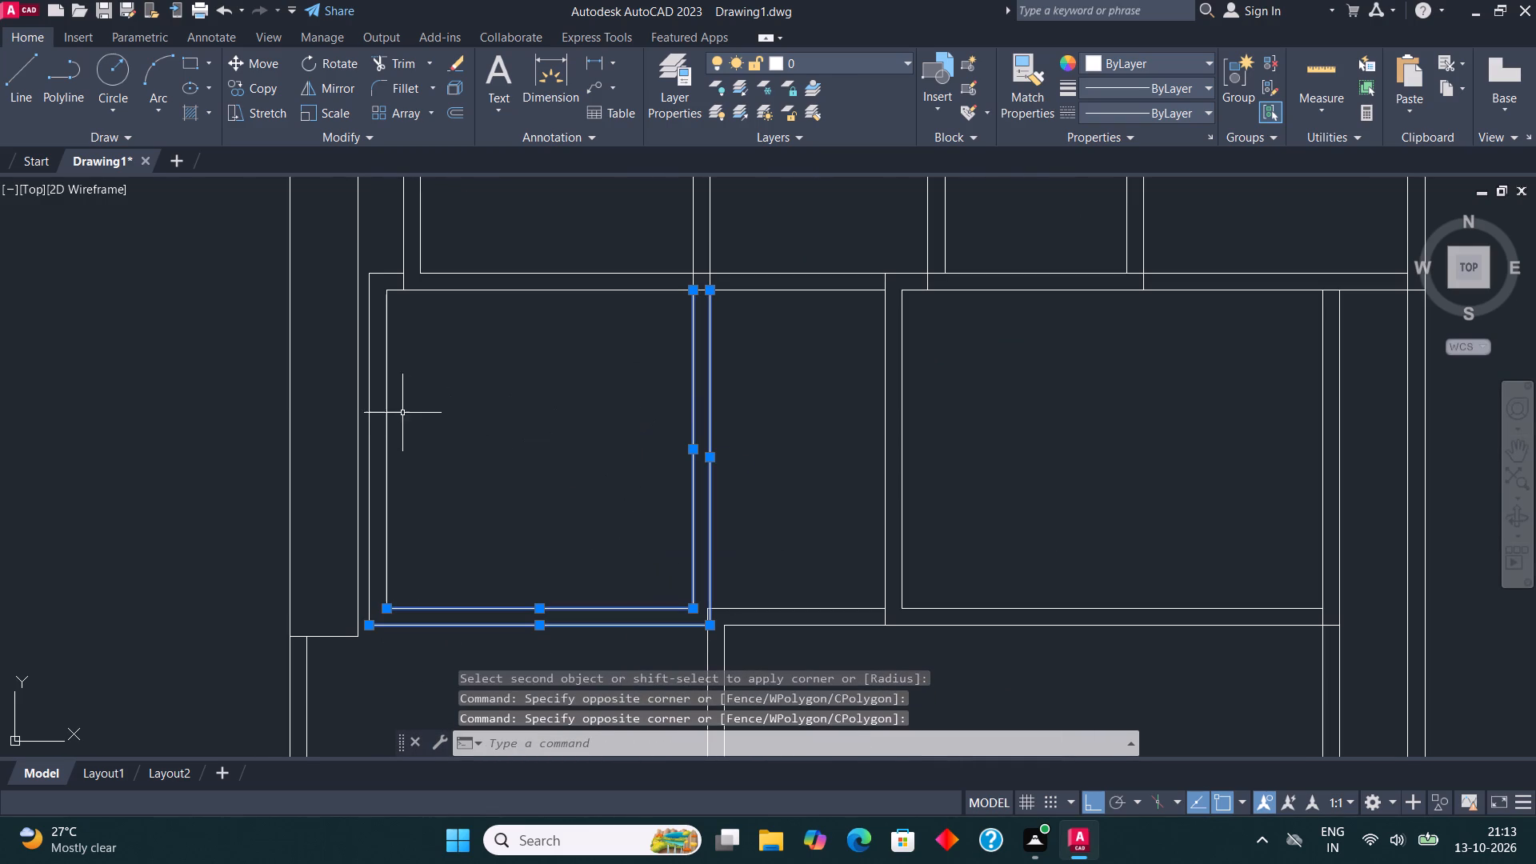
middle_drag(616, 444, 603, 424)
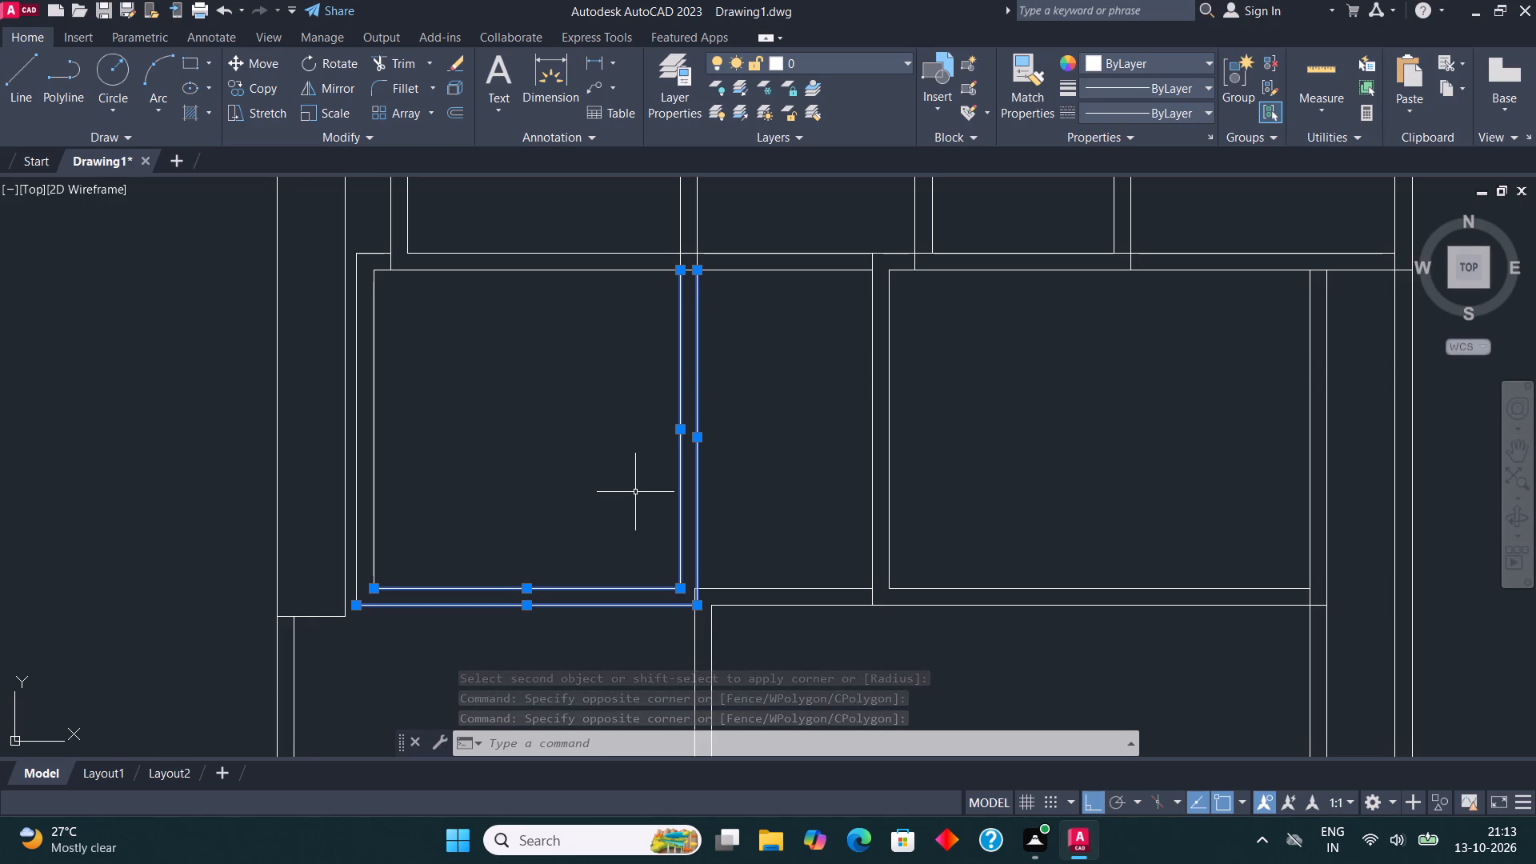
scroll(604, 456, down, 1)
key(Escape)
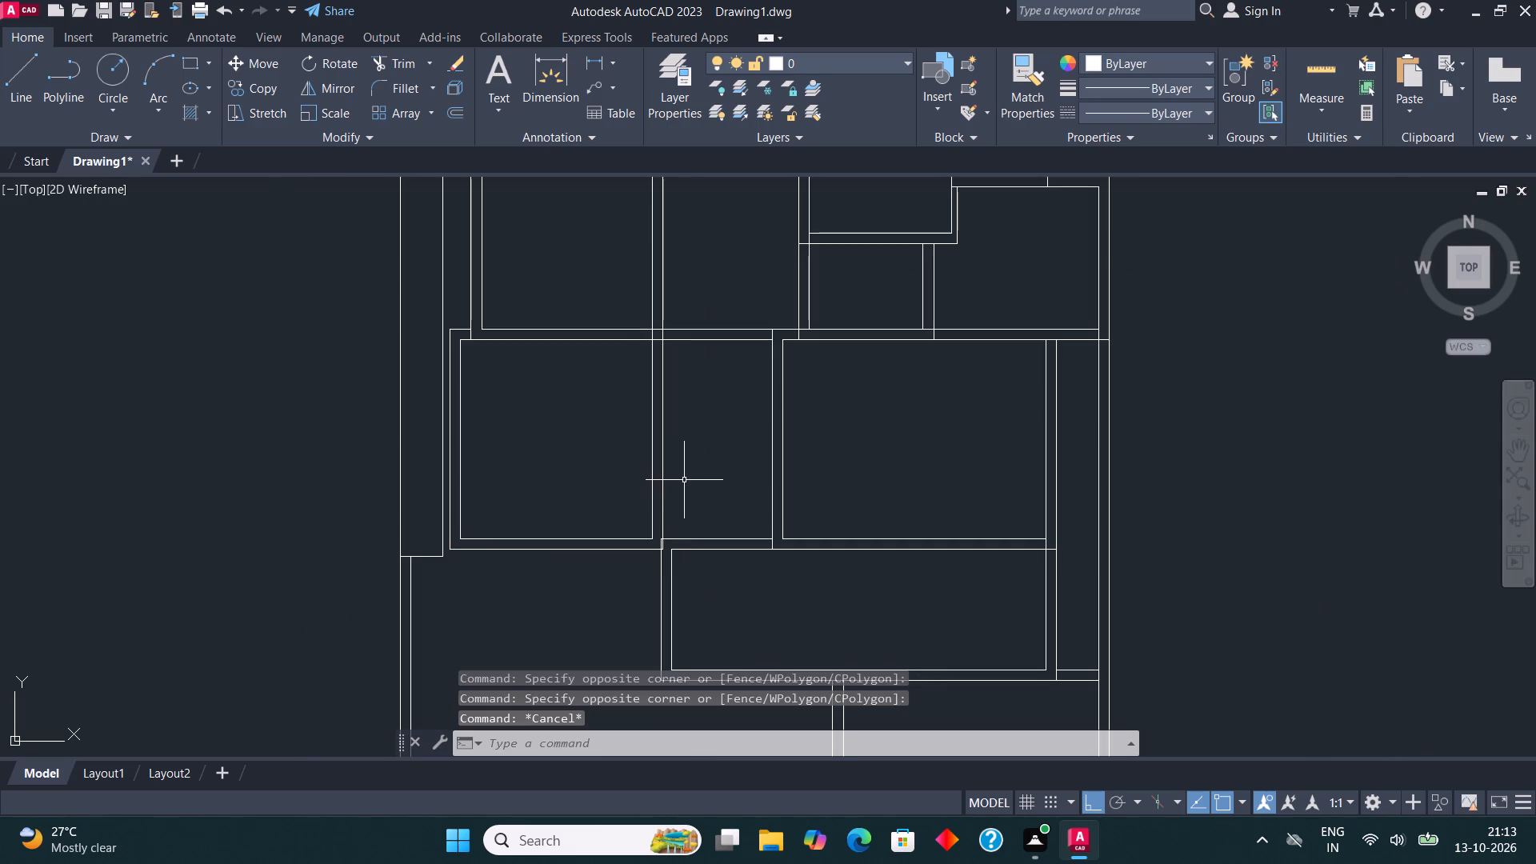
Erase the new room's two left wall lines and the two short horizontal lines at its upper-left corner.
scroll(628, 457, down, 1)
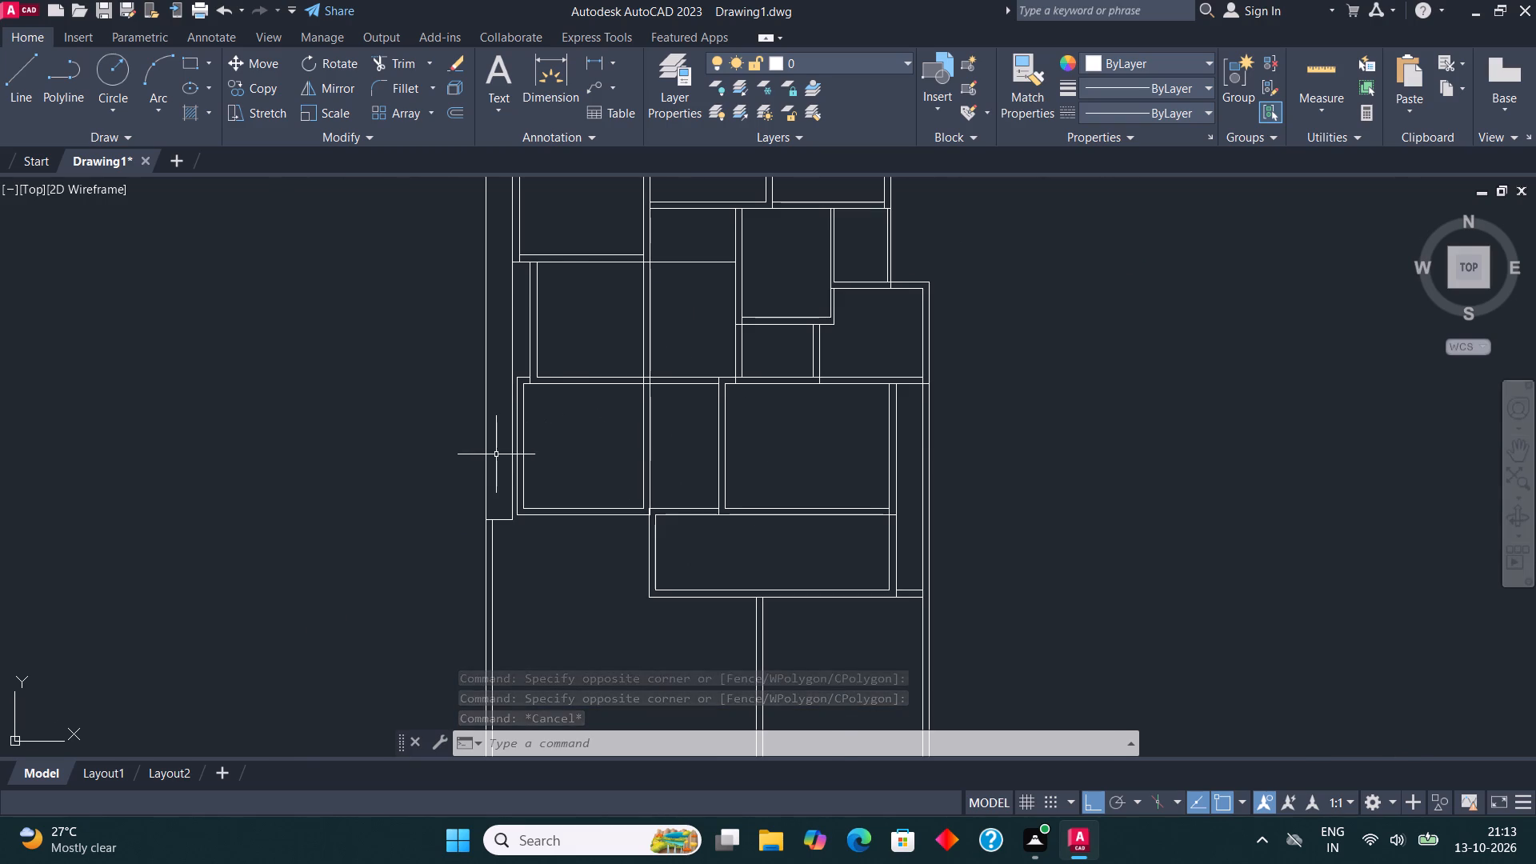
middle_drag(506, 460, 547, 490)
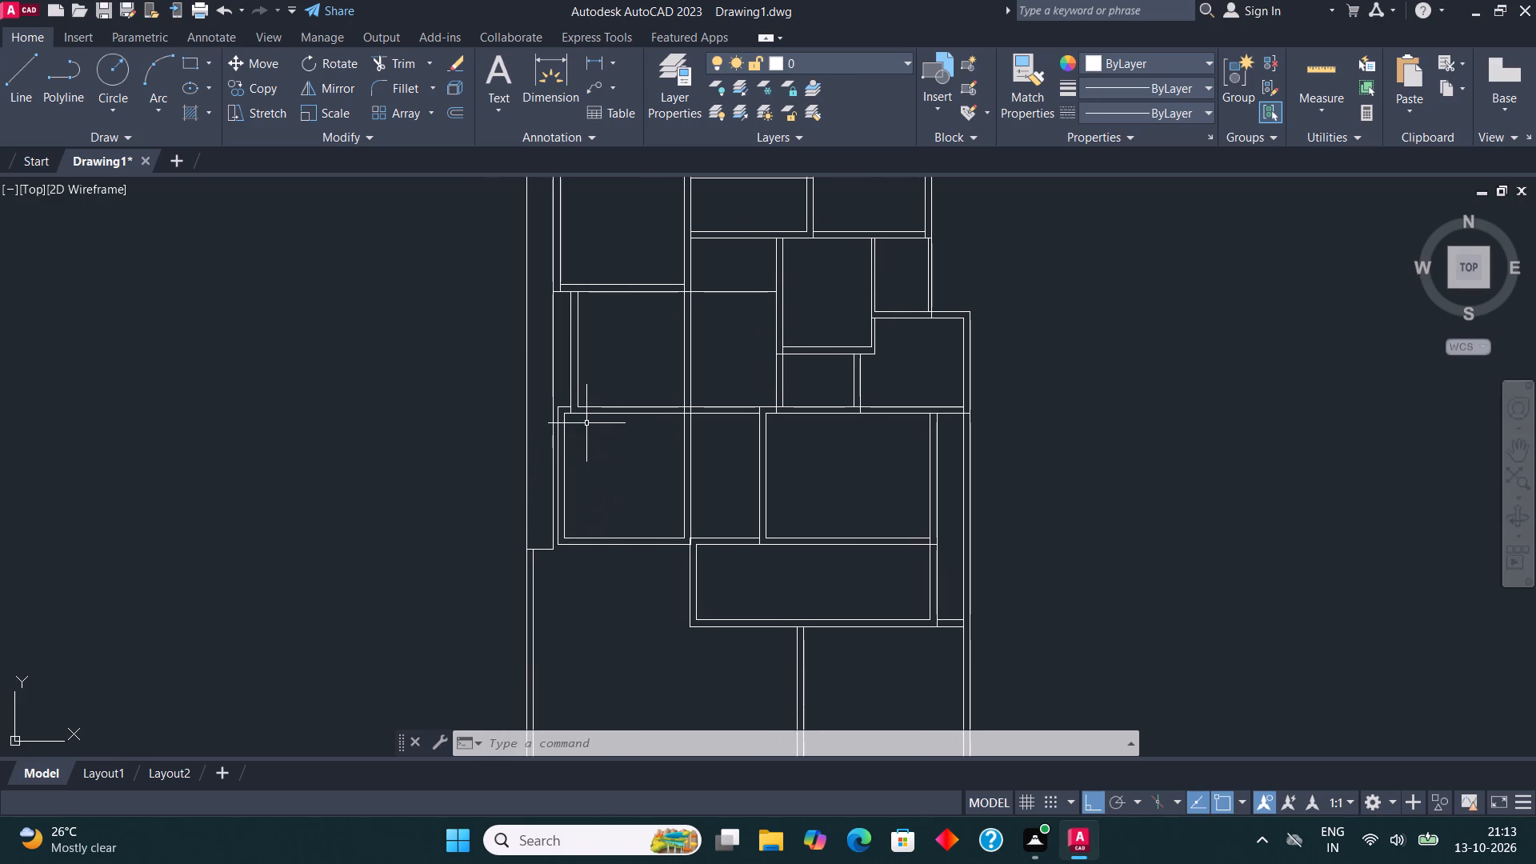
scroll(574, 440, up, 2)
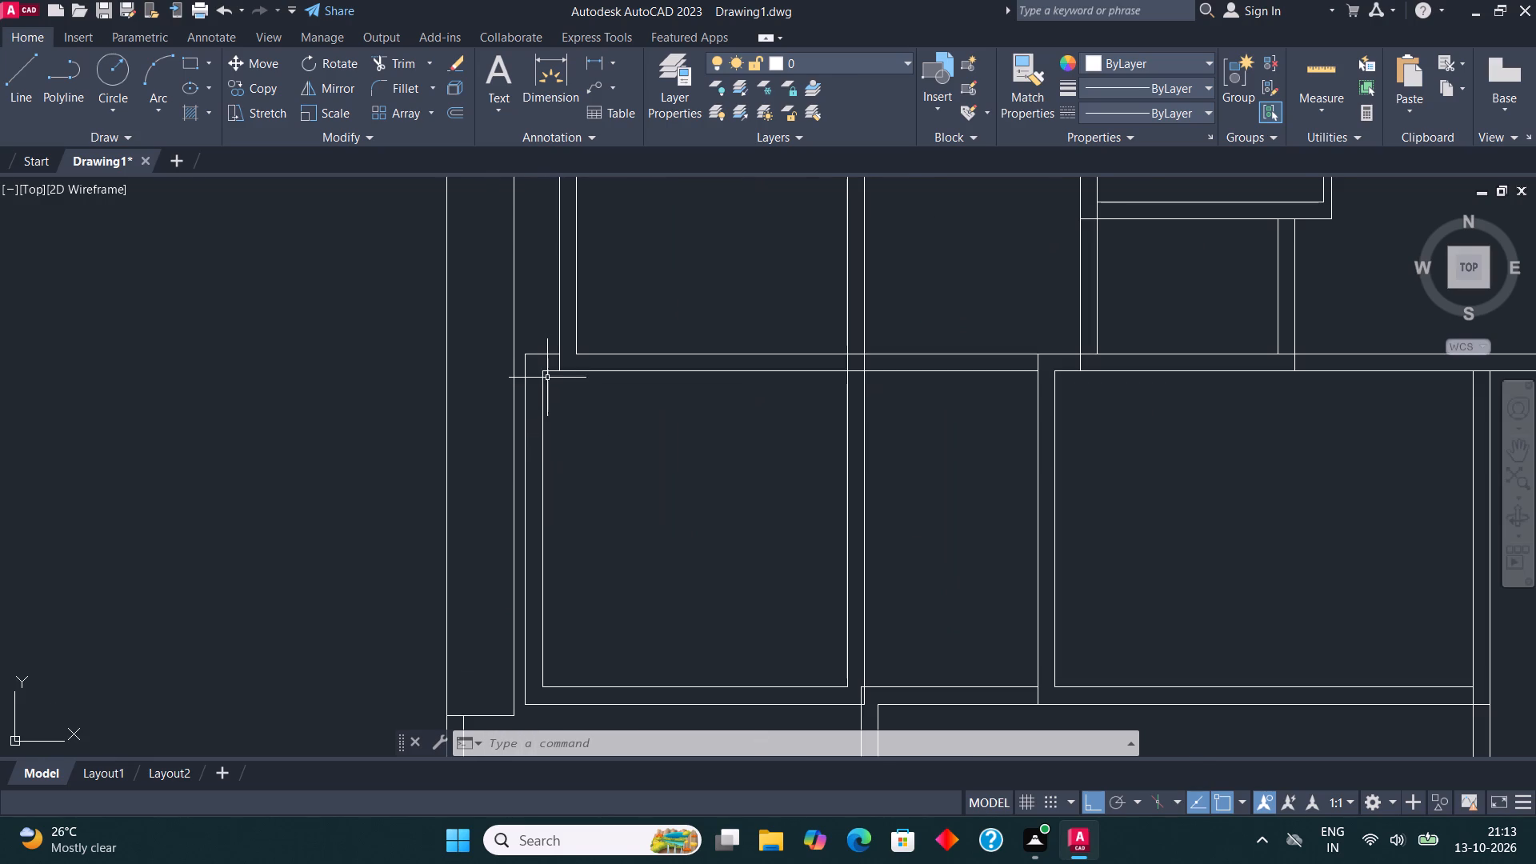
middle_drag(555, 386, 560, 430)
click(560, 490)
click(522, 439)
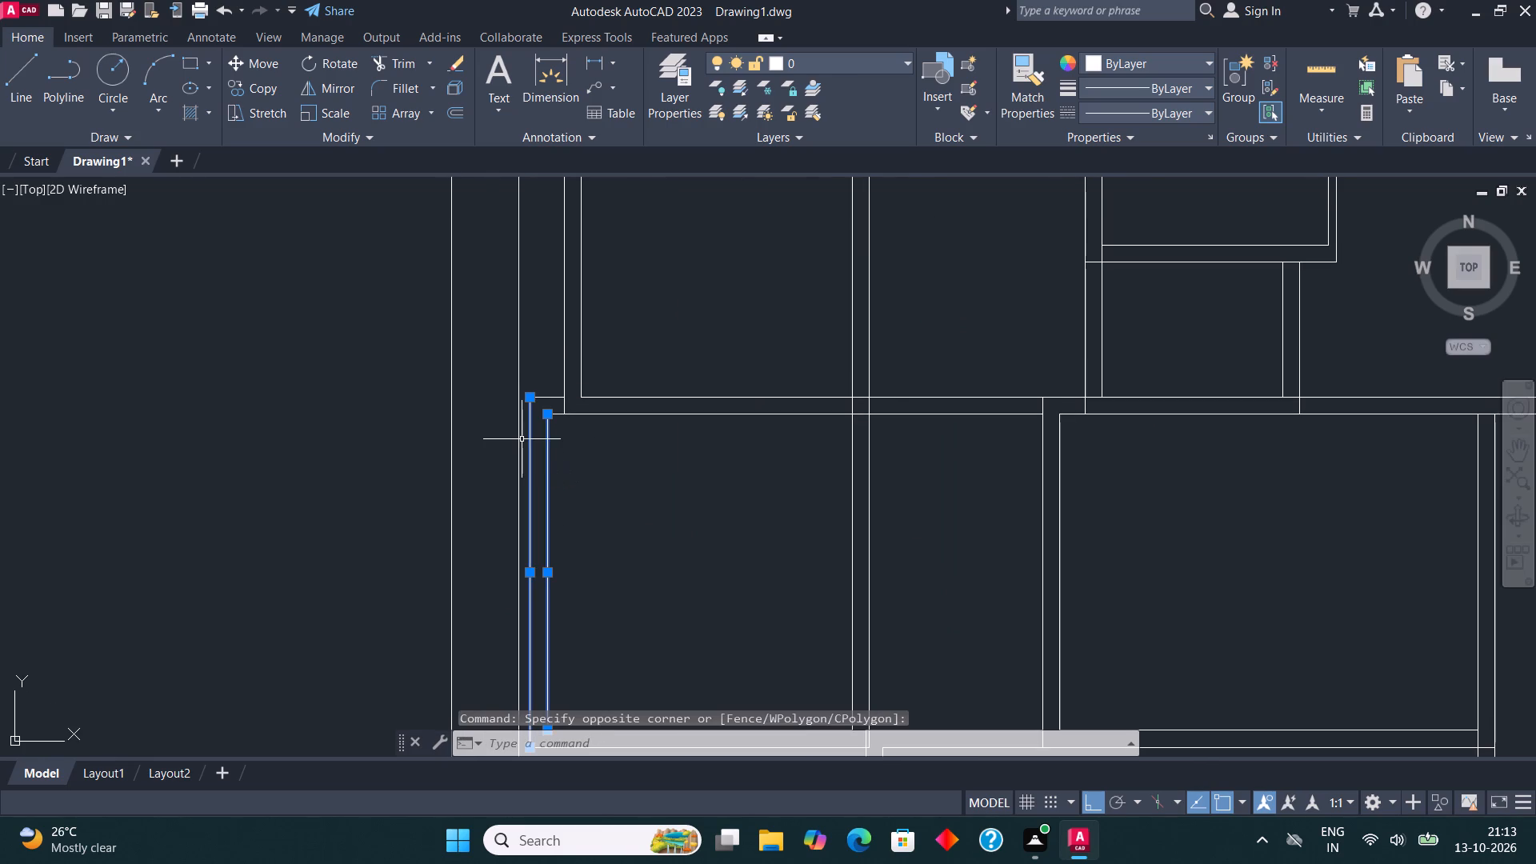
key(Delete)
scroll(525, 440, down, 2)
scroll(528, 441, up, 2)
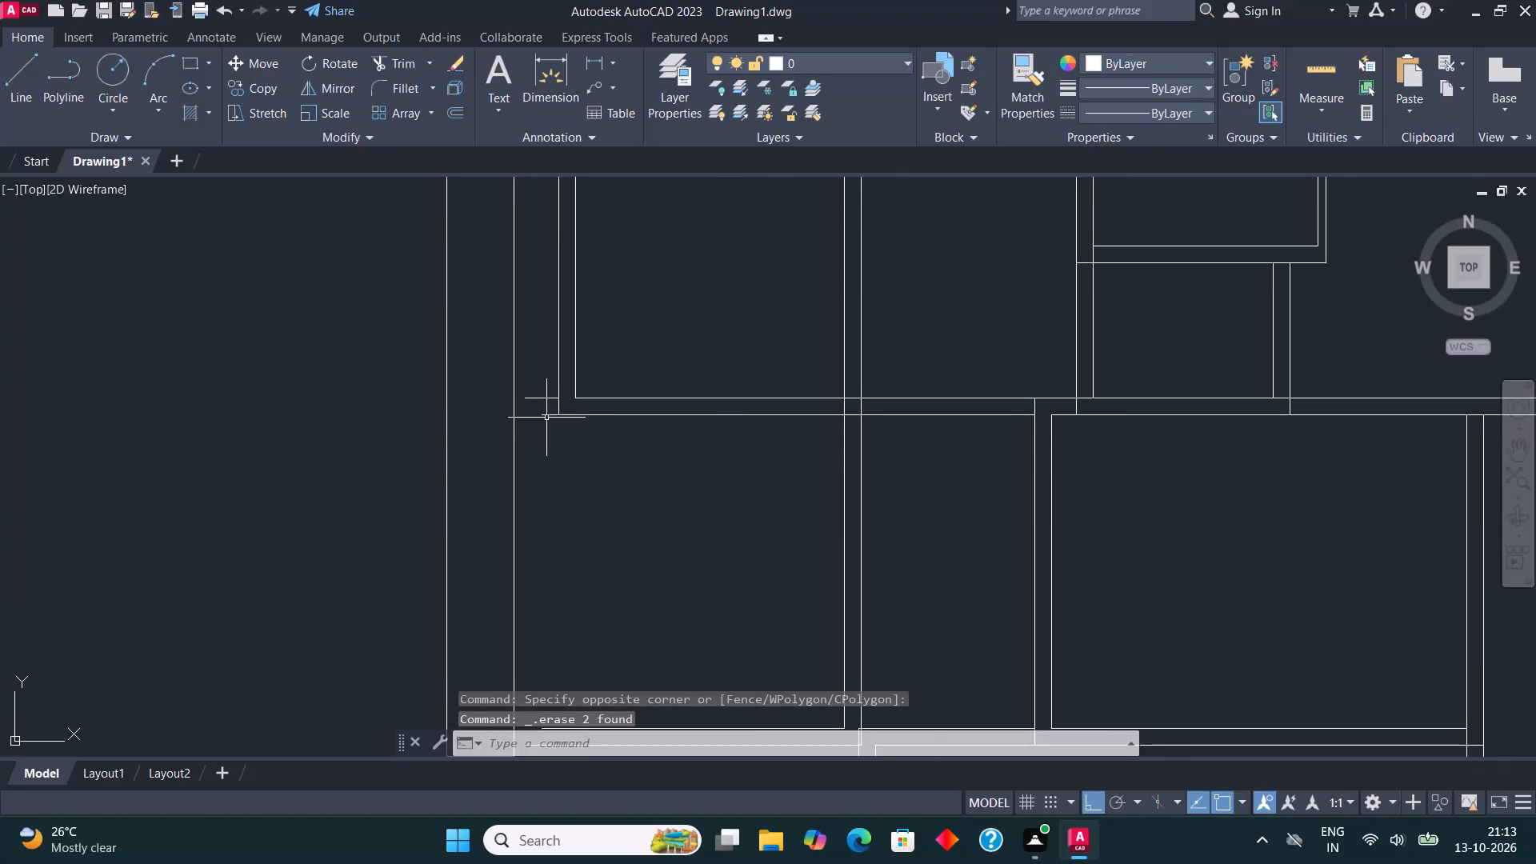
click(547, 418)
drag(540, 402, 537, 394)
click(537, 386)
key(Delete)
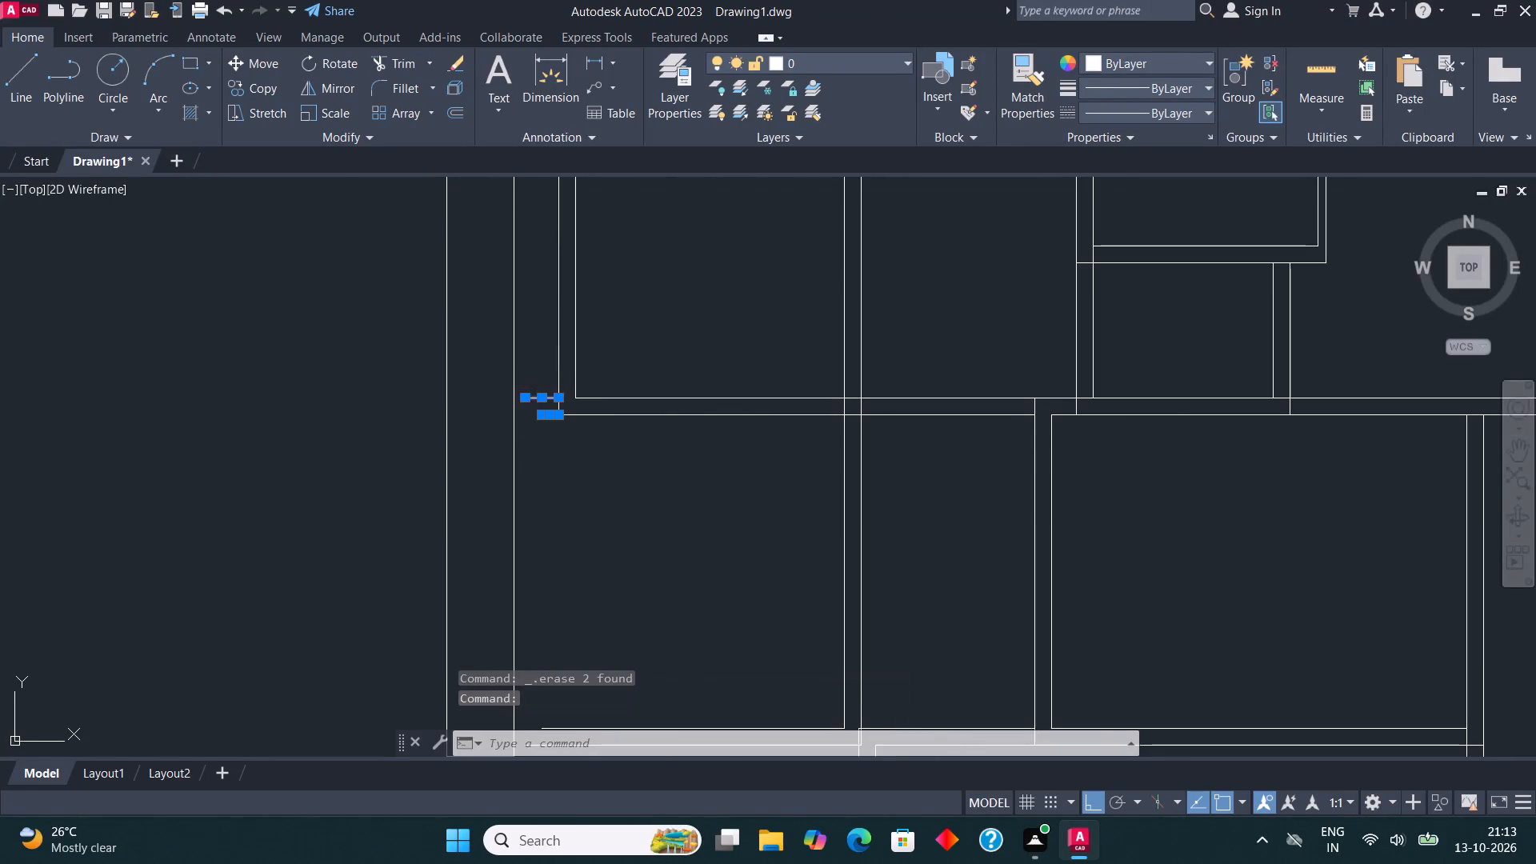
Draw a short wall stub extending left from the upper room's outer lower-left corner, up one wall thickness and back to the wall.
scroll(535, 376, down, 2)
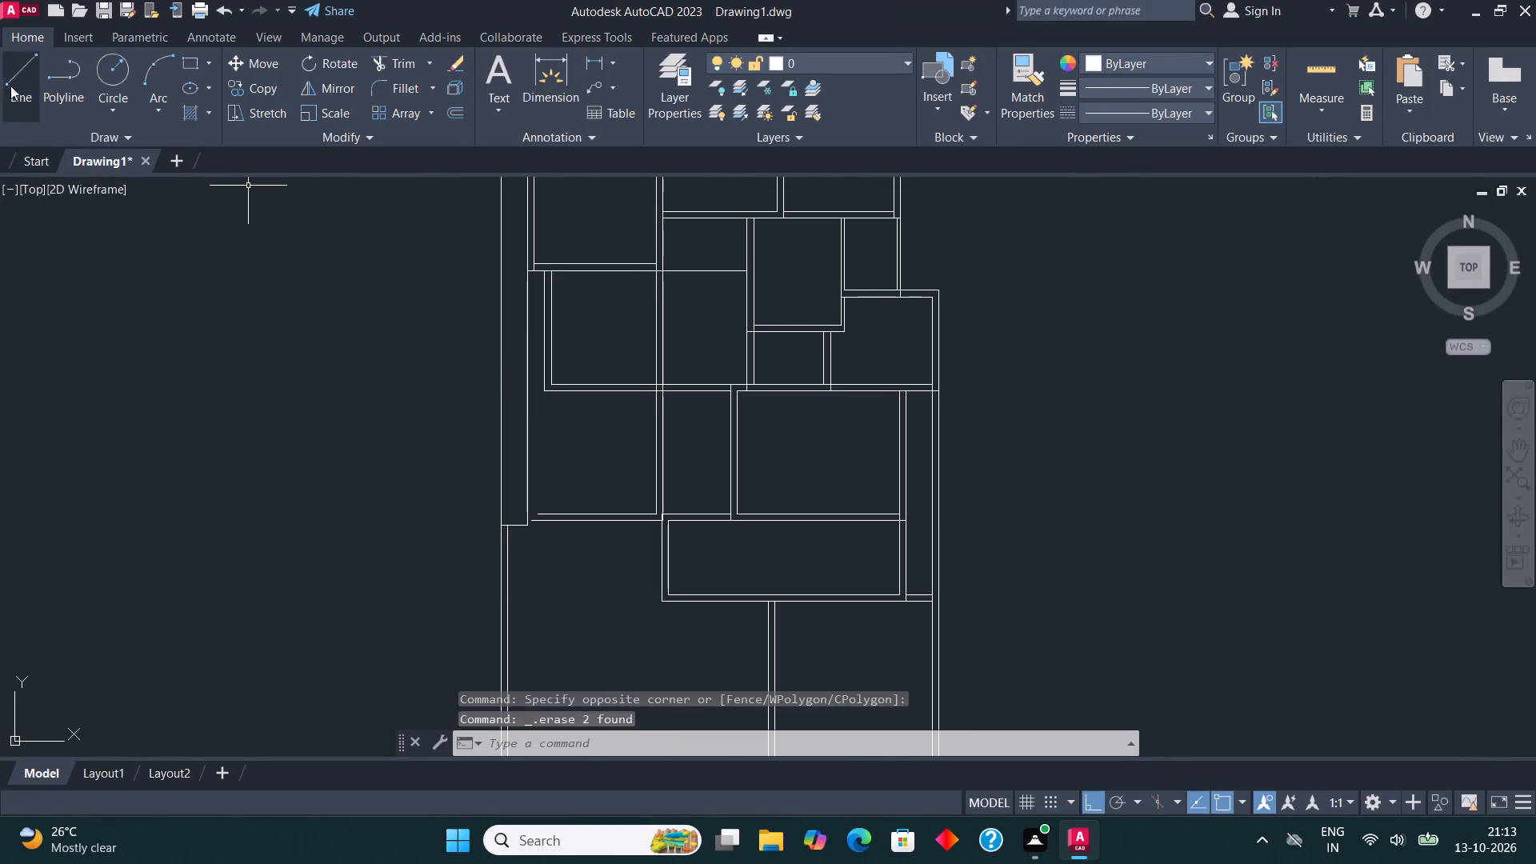
click(22, 86)
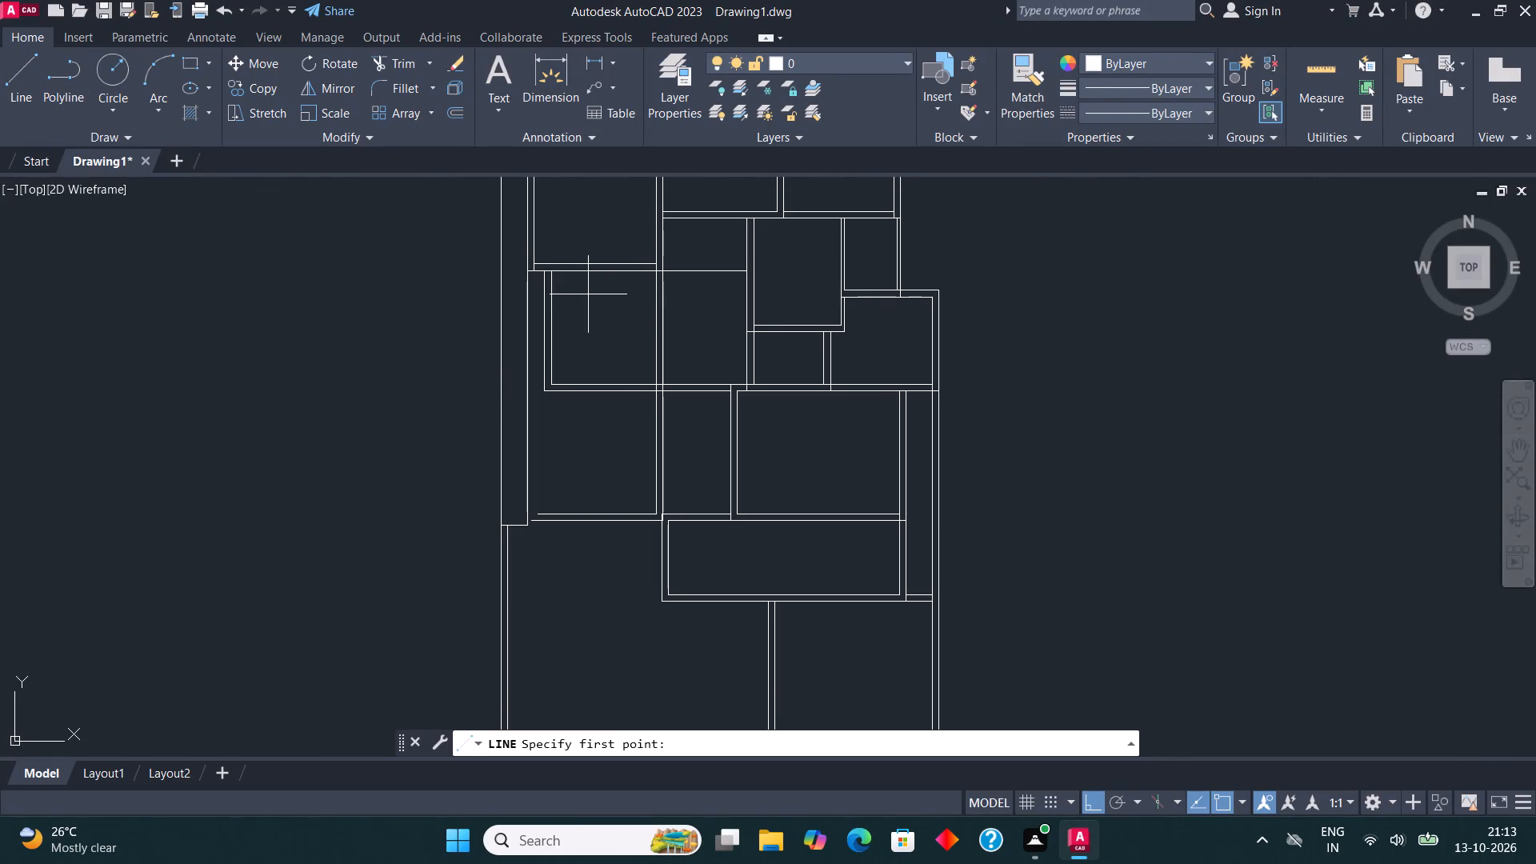
scroll(537, 371, up, 2)
middle_drag(542, 377, 558, 433)
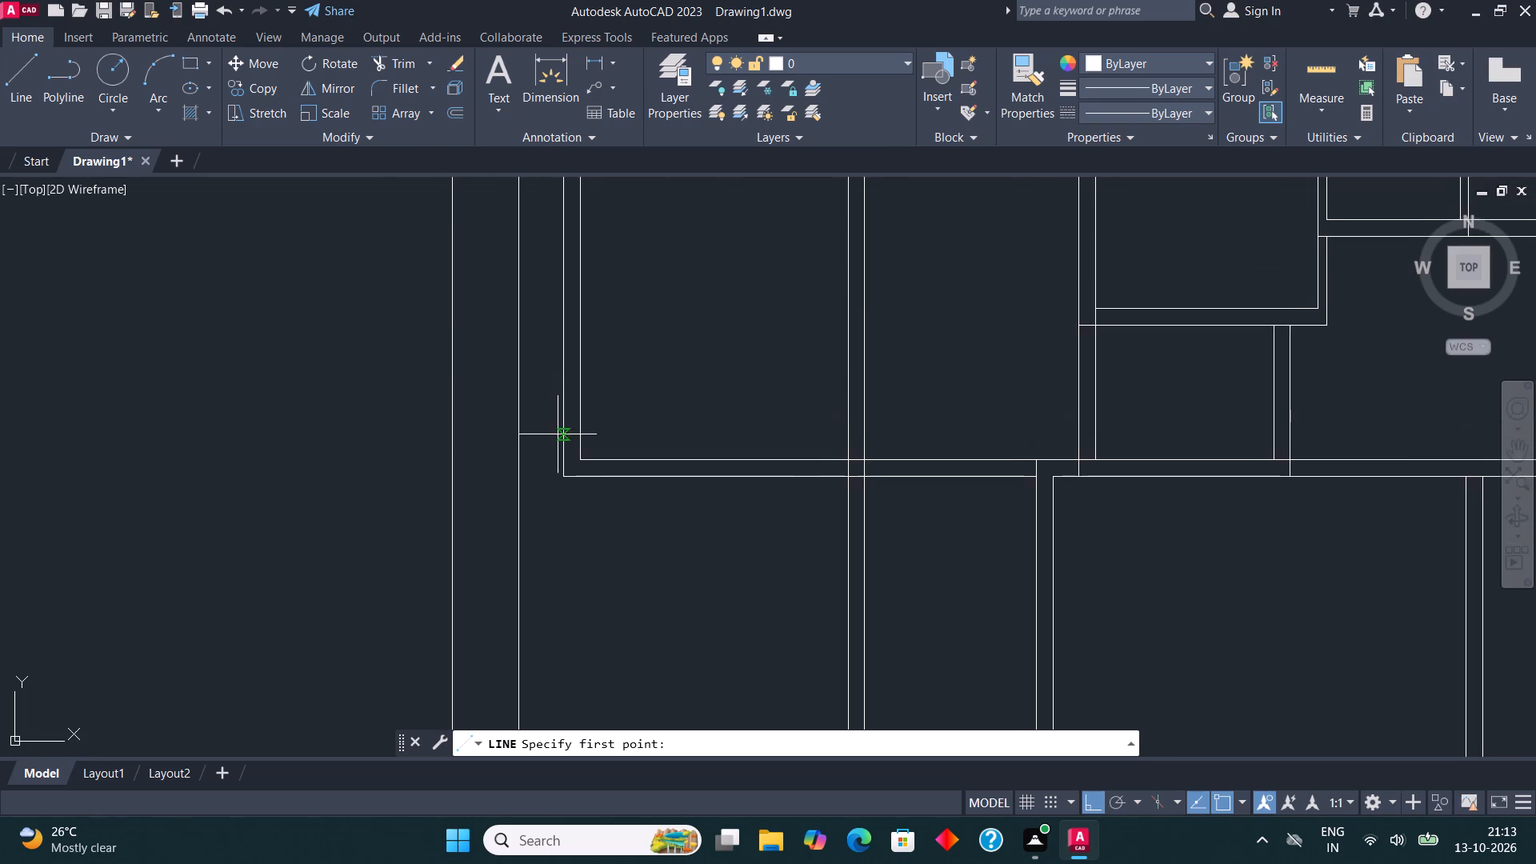
scroll(565, 482, up, 1)
click(563, 476)
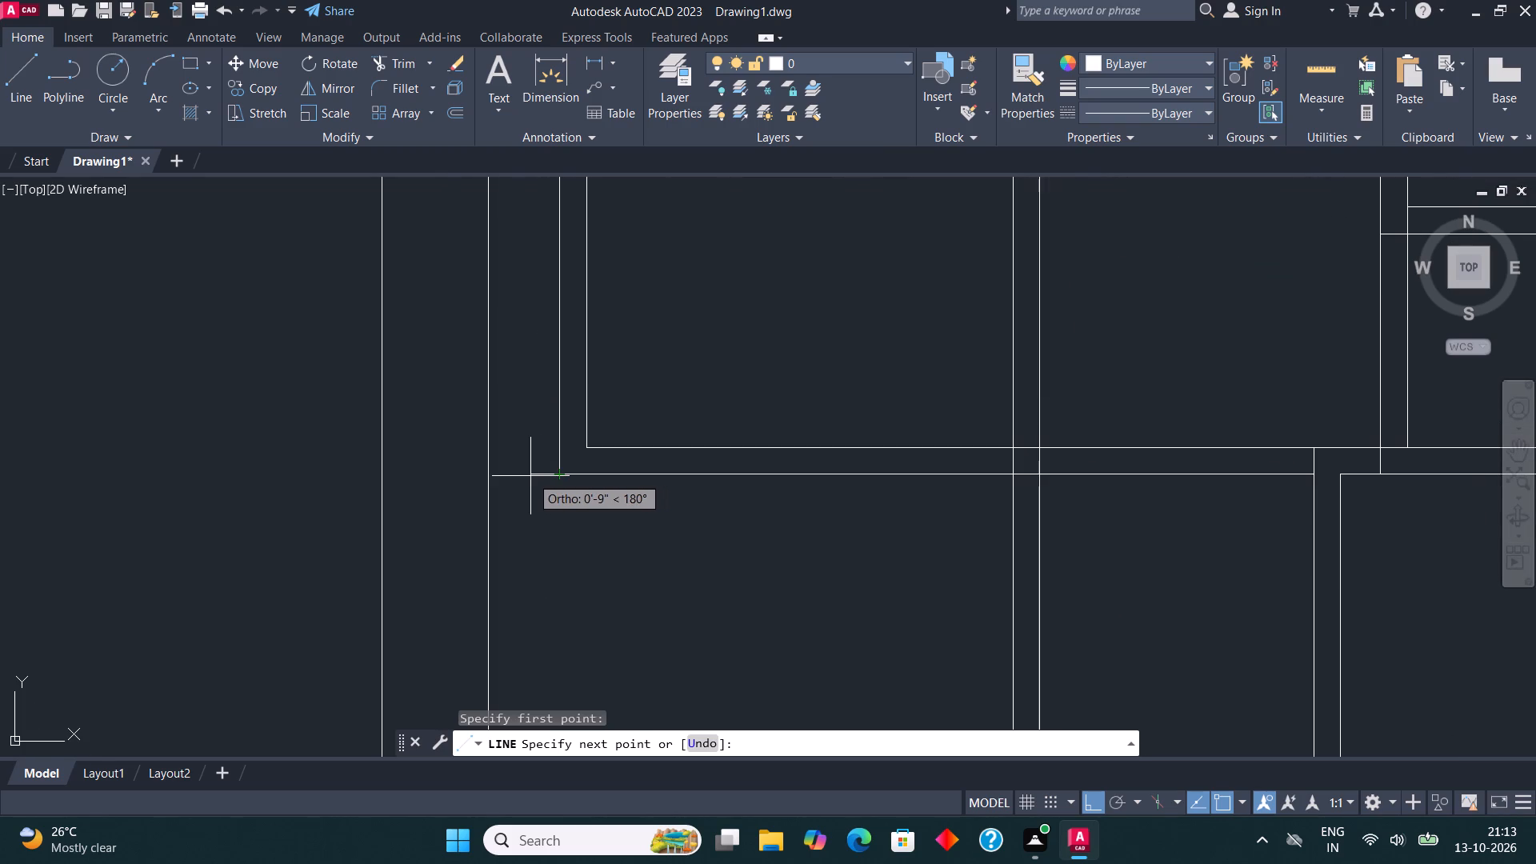
click(526, 474)
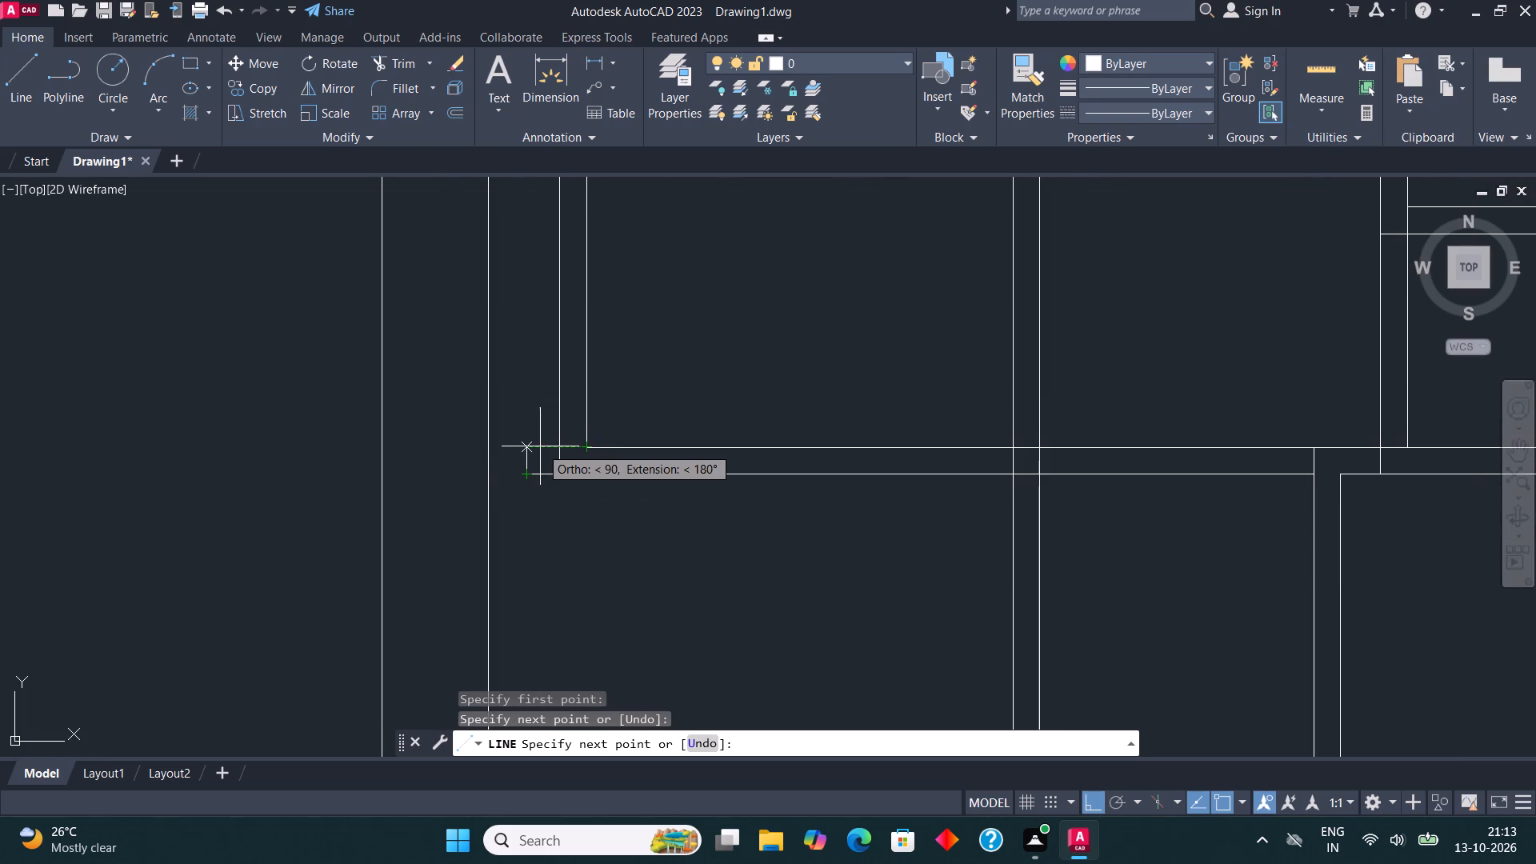
click(540, 446)
click(558, 444)
scroll(554, 418, down, 2)
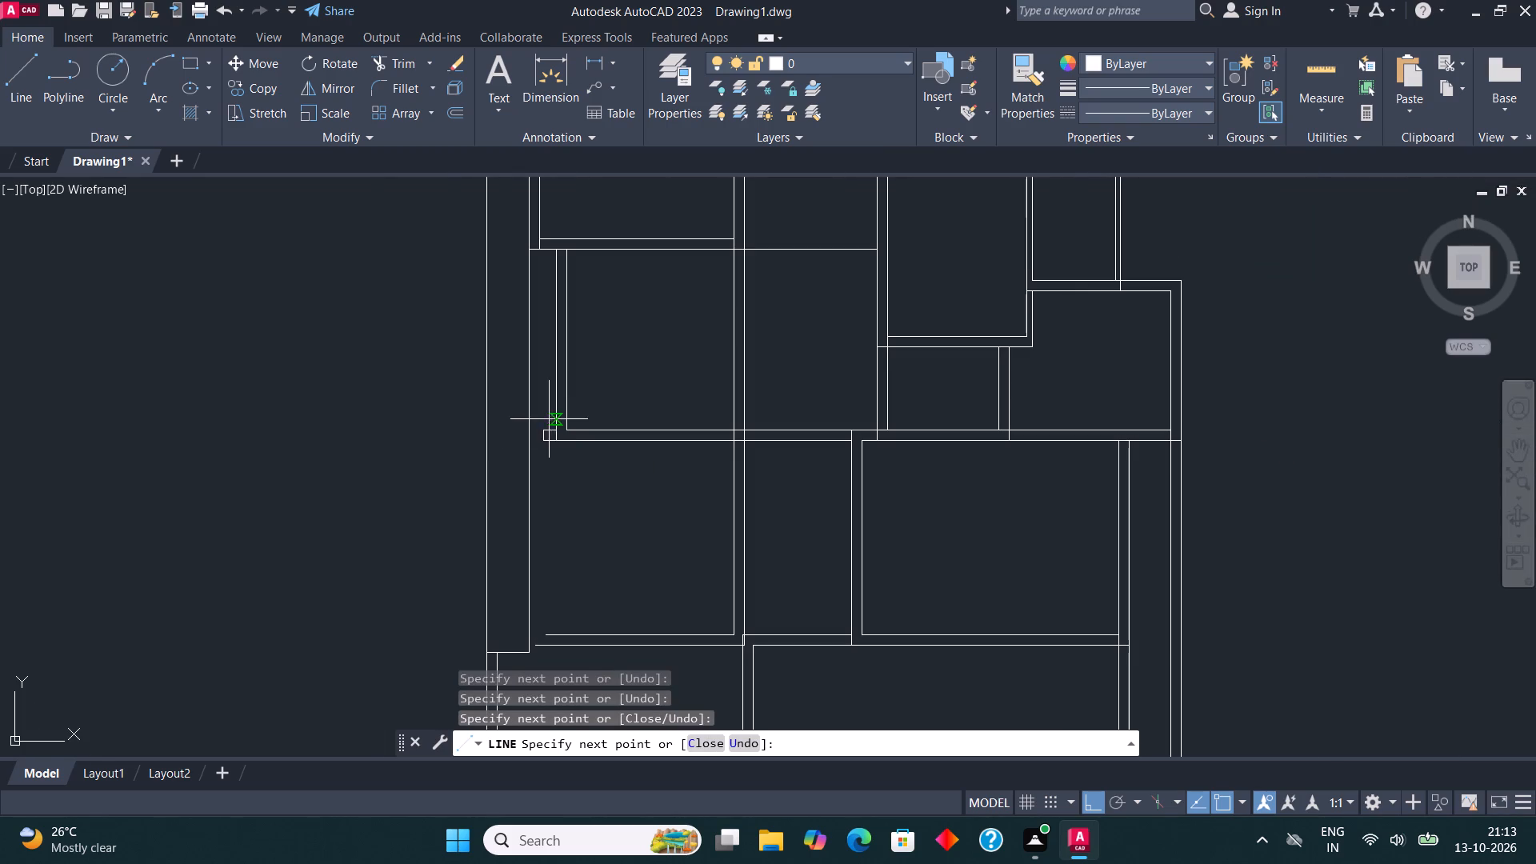
key(Escape)
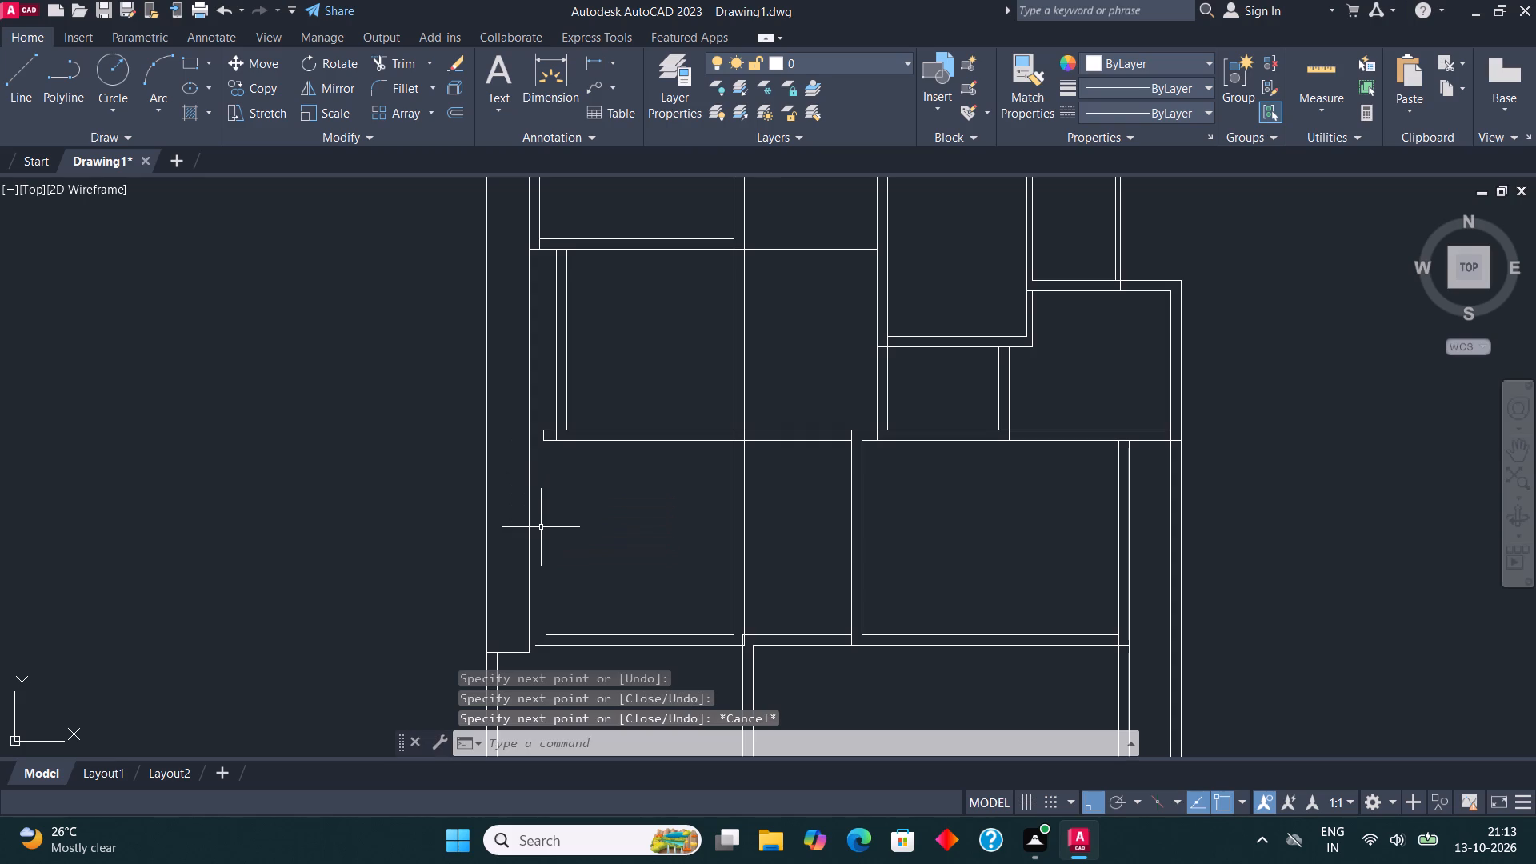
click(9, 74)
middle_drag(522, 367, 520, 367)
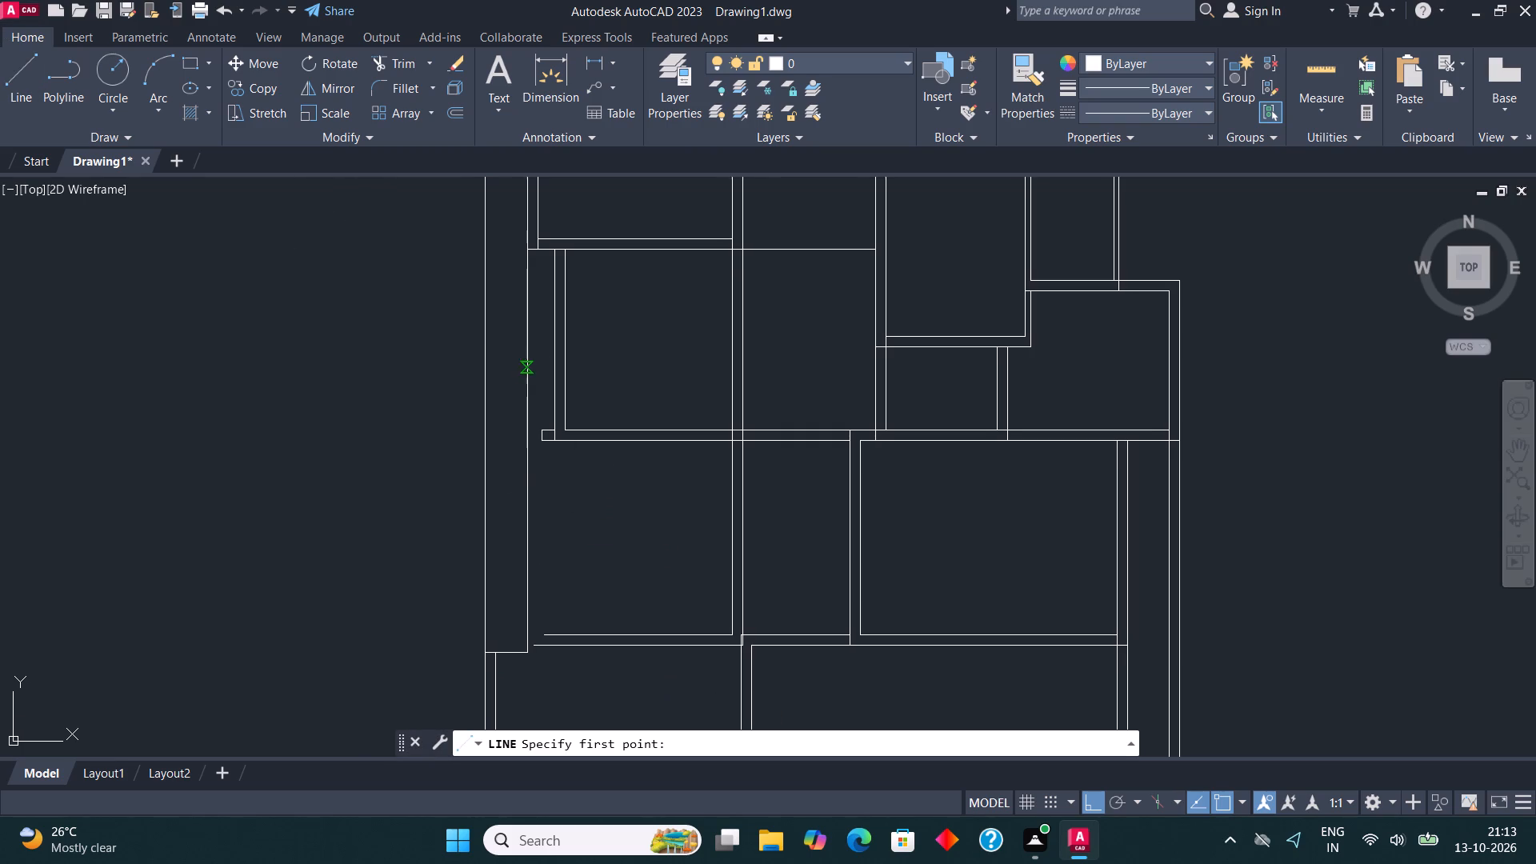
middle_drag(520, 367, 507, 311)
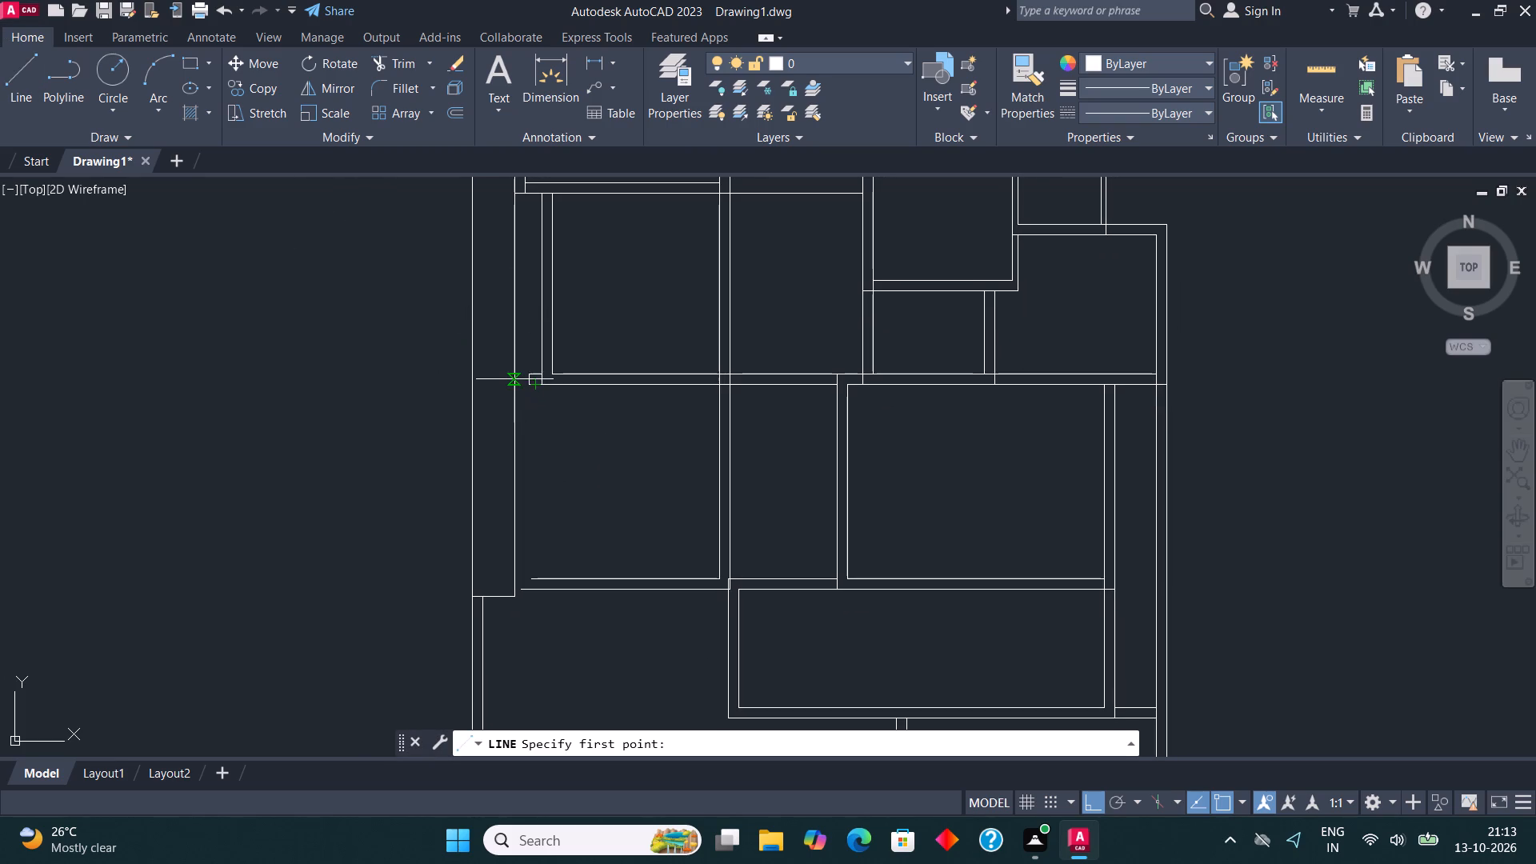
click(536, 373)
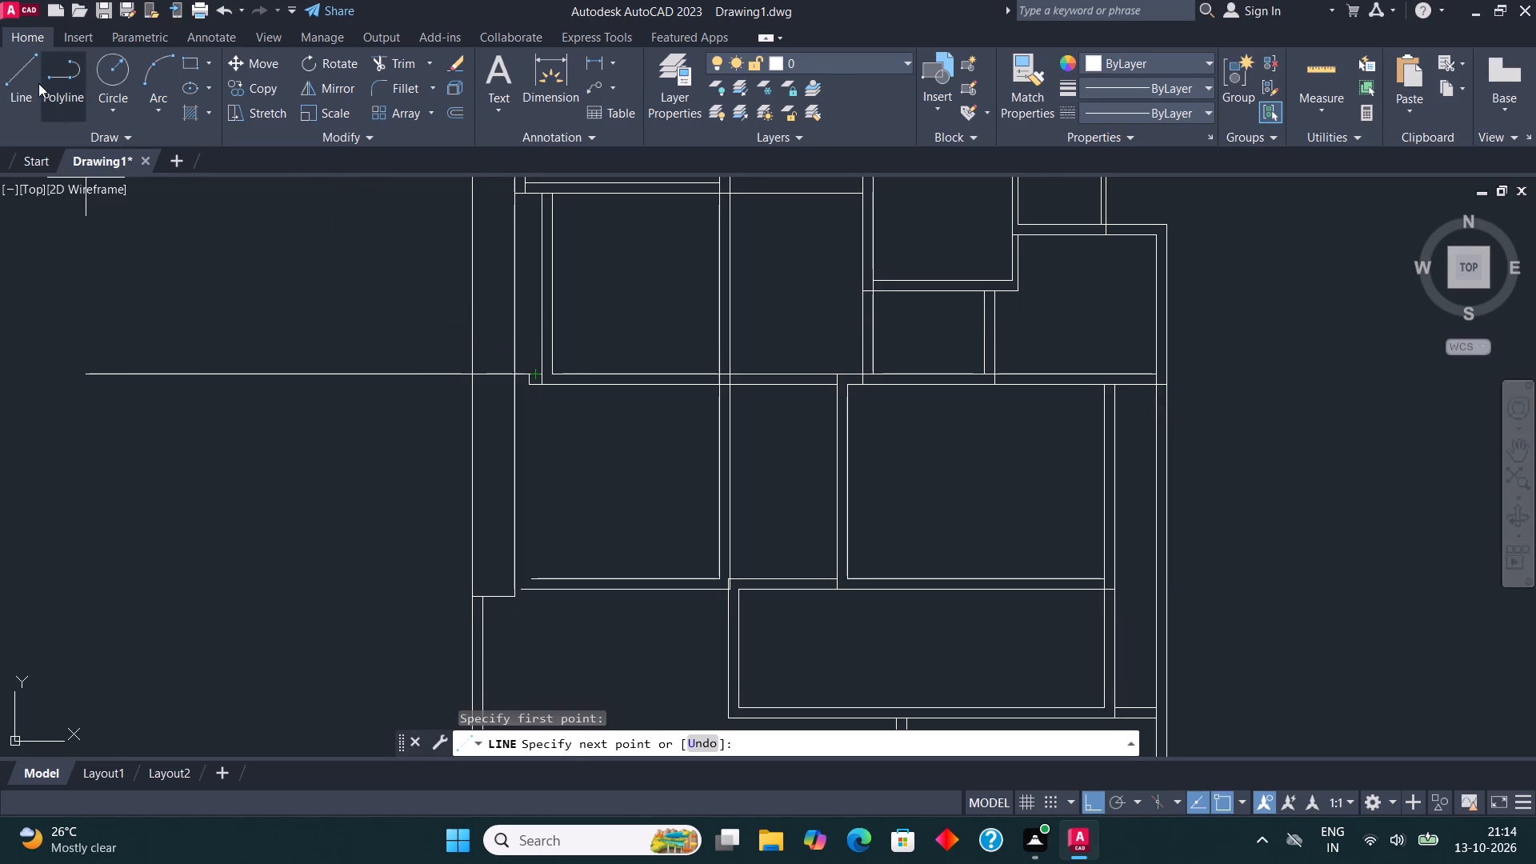
Draw the room's outer left wall line straight down from the stub's lower-left corner to the outer bottom wall line.
click(29, 83)
scroll(546, 387, up, 3)
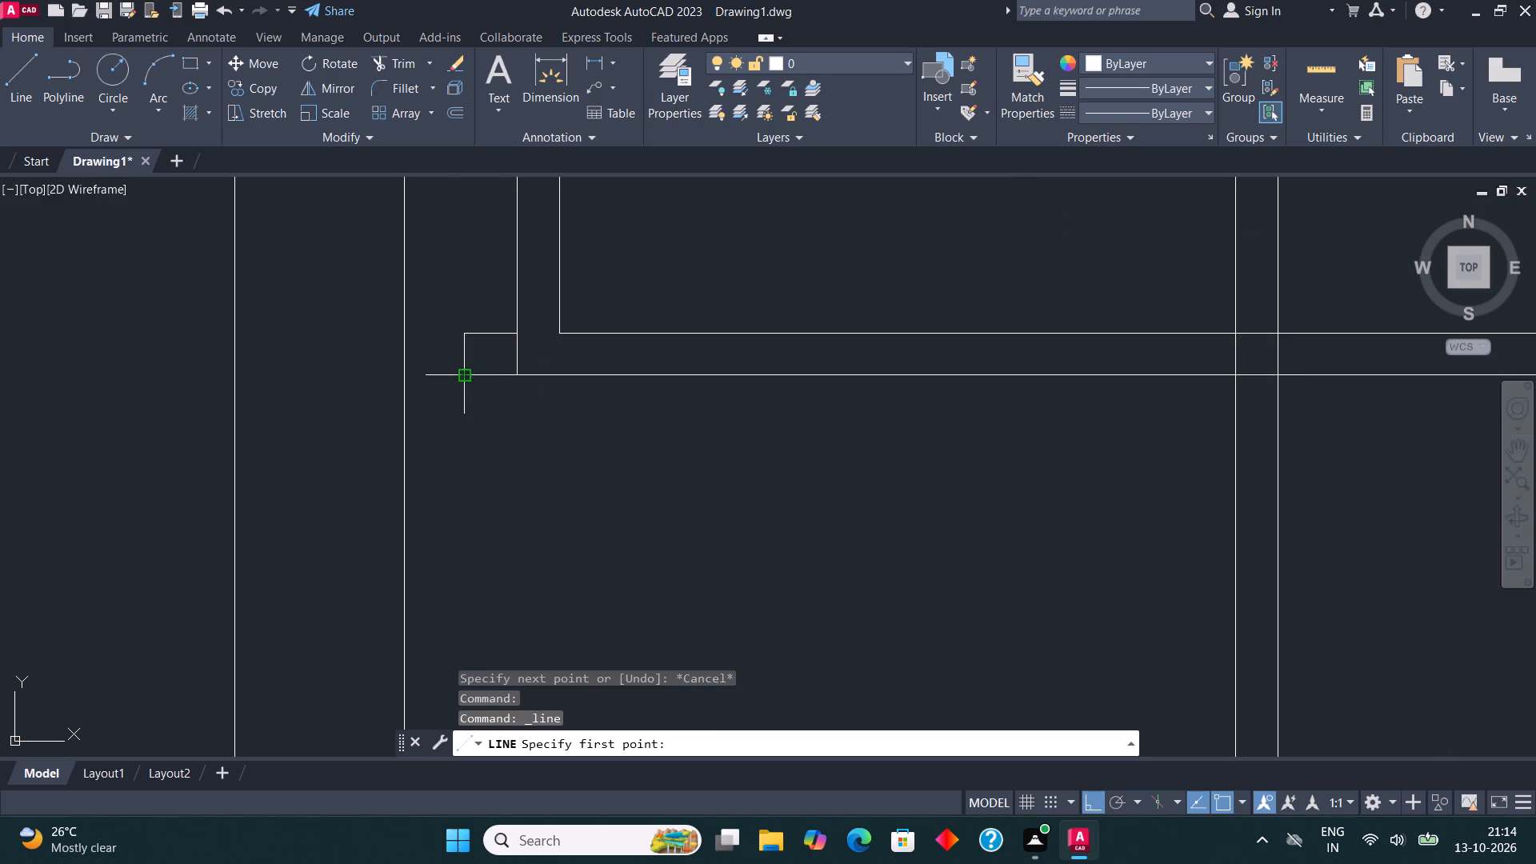
click(466, 378)
scroll(466, 385, down, 4)
scroll(463, 488, up, 3)
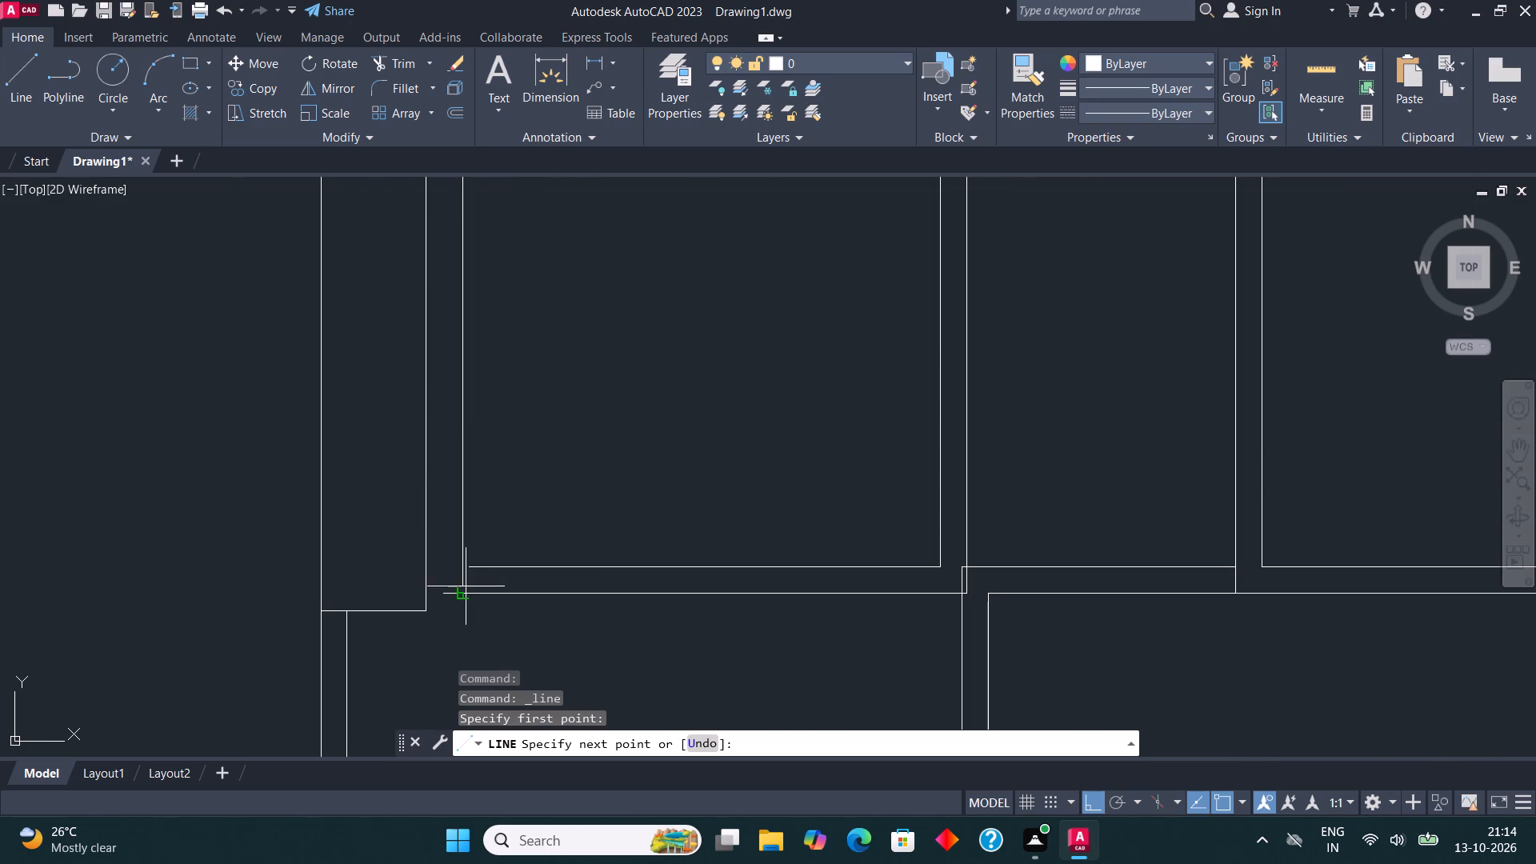
click(467, 588)
key(Escape)
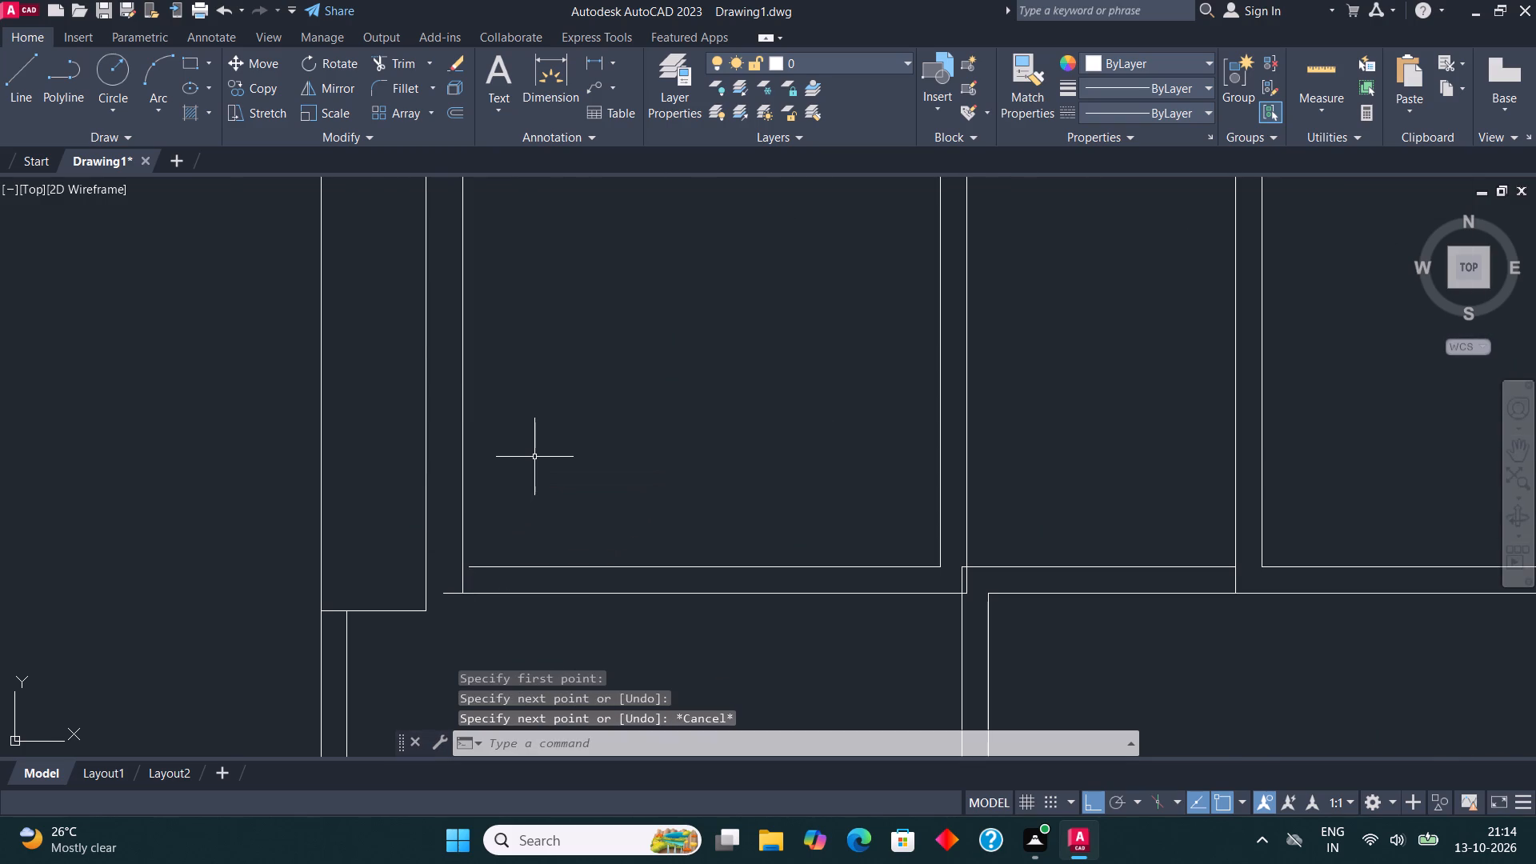
Trim the end of the outer bottom wall line that overhangs past the new left wall line.
click(400, 50)
click(402, 62)
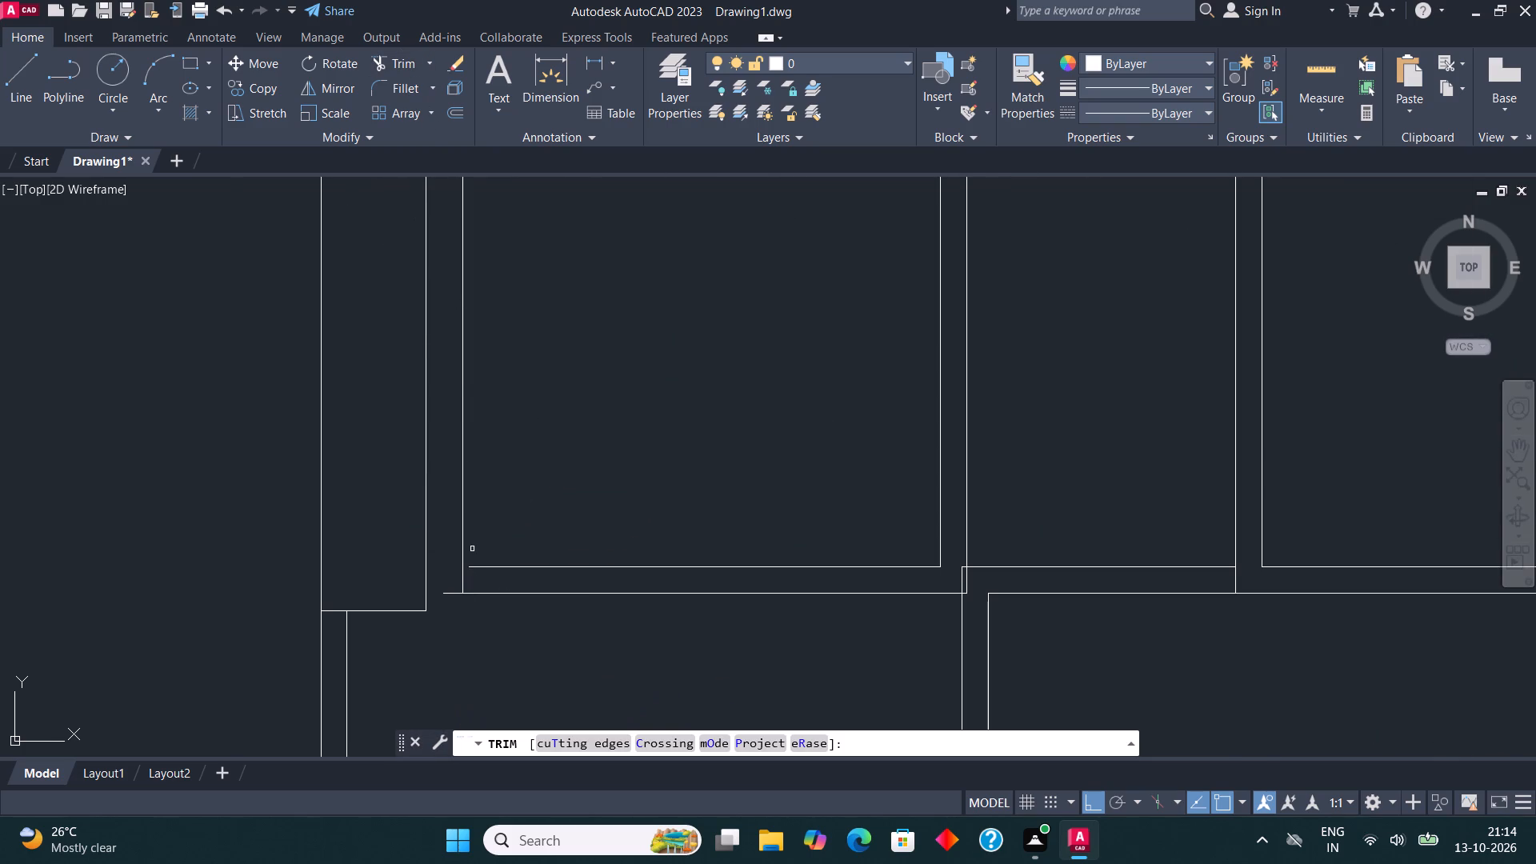
click(454, 619)
click(449, 570)
scroll(482, 591, down, 2)
middle_drag(493, 512, 494, 513)
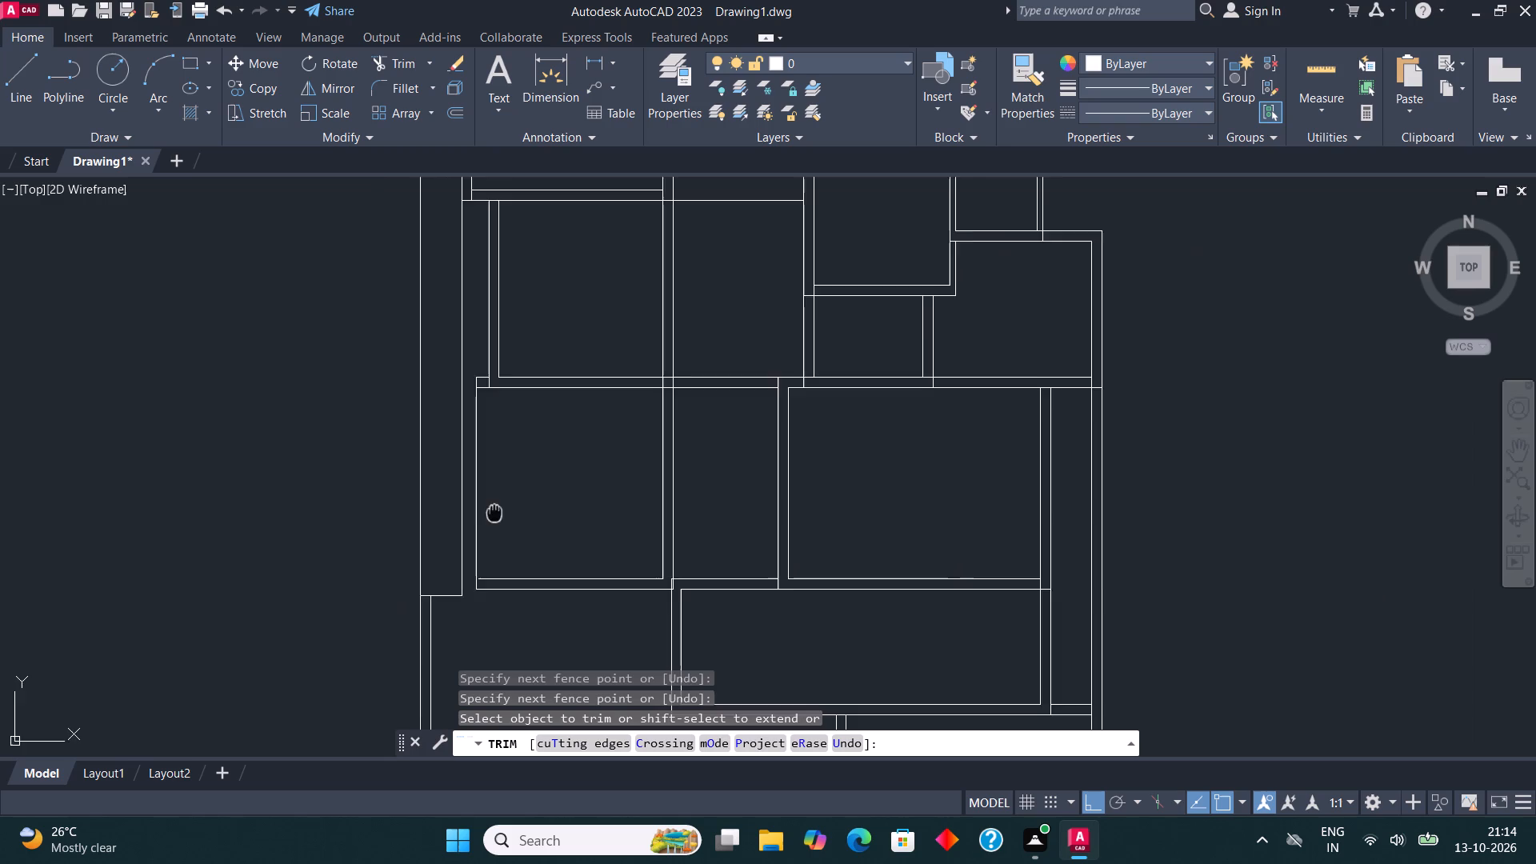
middle_drag(494, 513, 503, 518)
key(Escape)
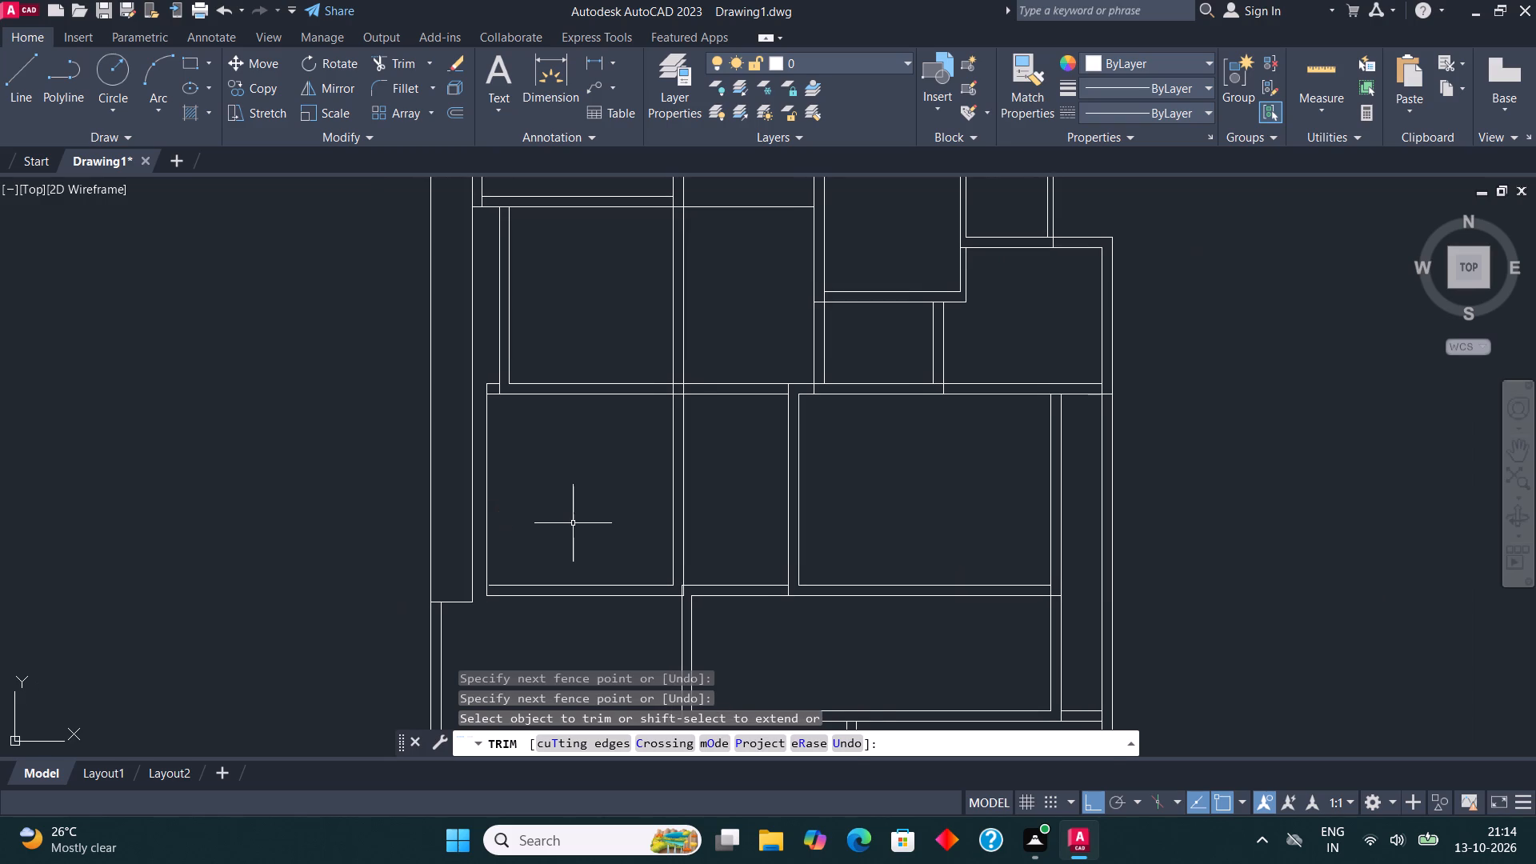
Draw a horizontal line from the stub's upper-left corner left to the outermost left wall line.
click(13, 71)
scroll(414, 330, up, 2)
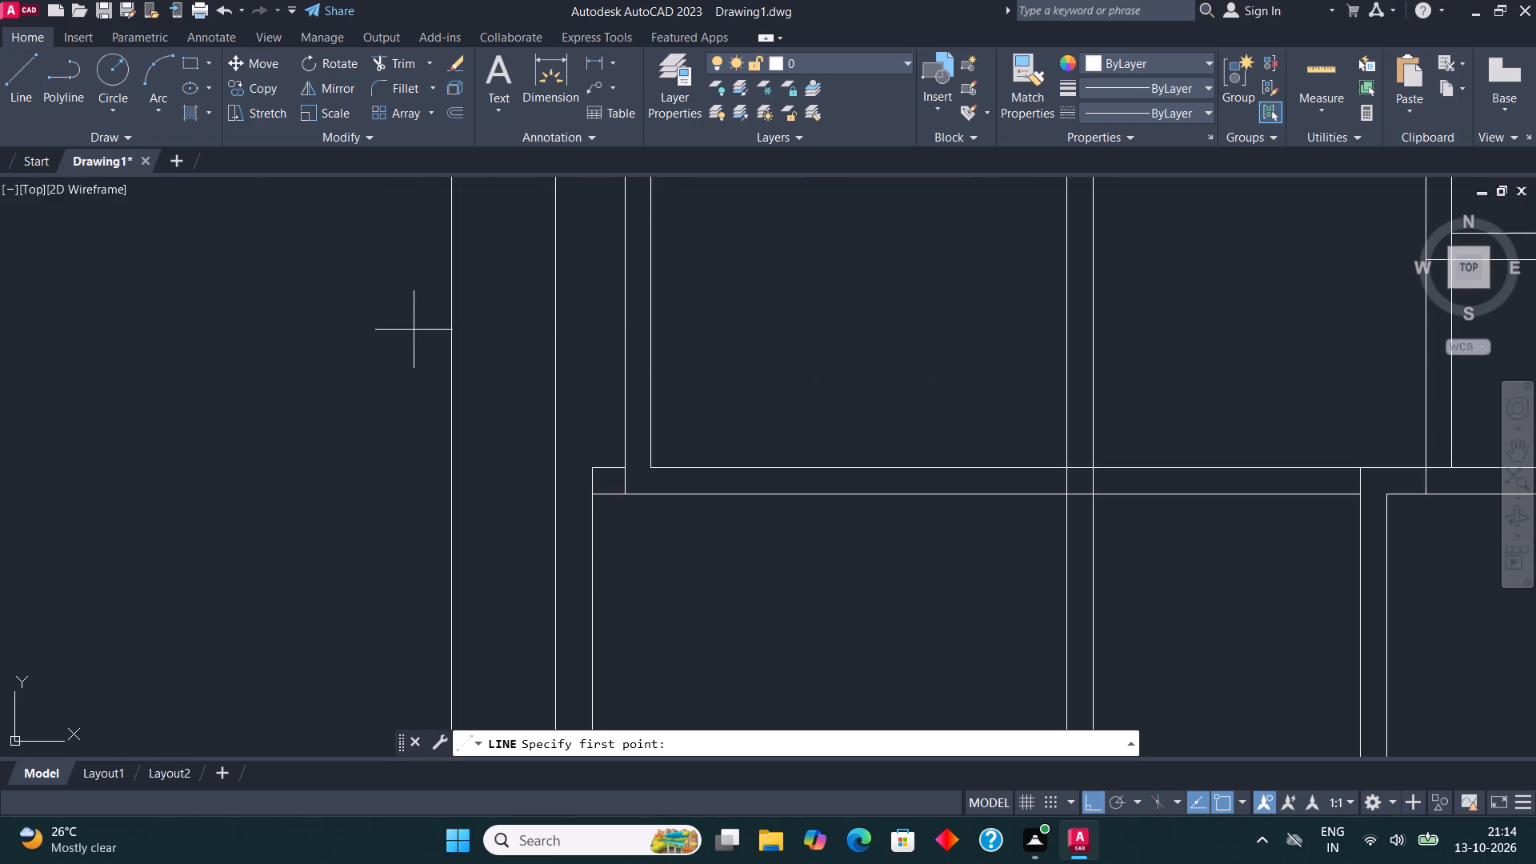
click(598, 466)
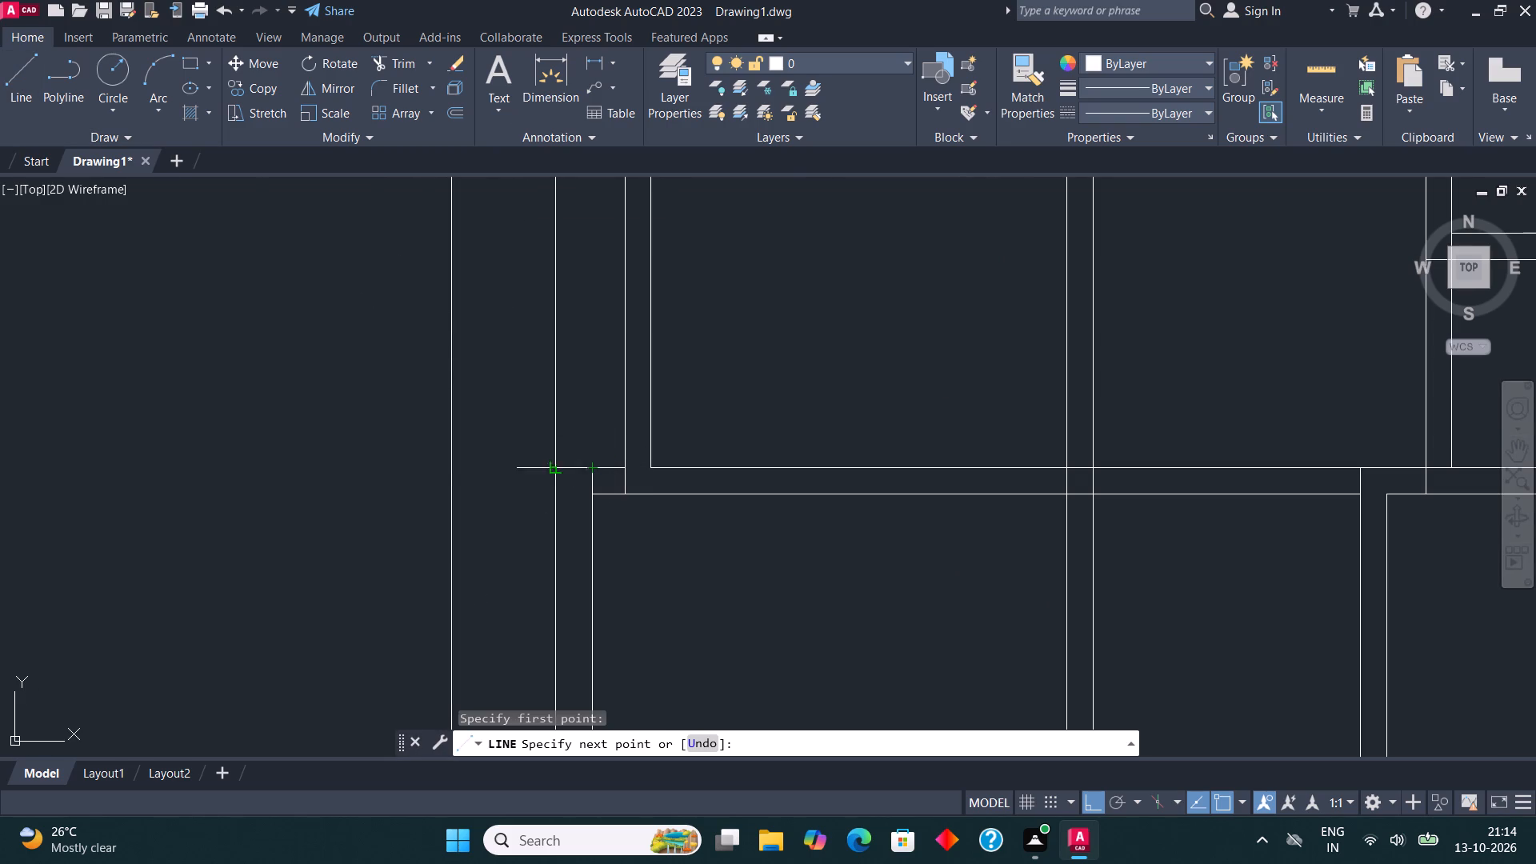
click(453, 470)
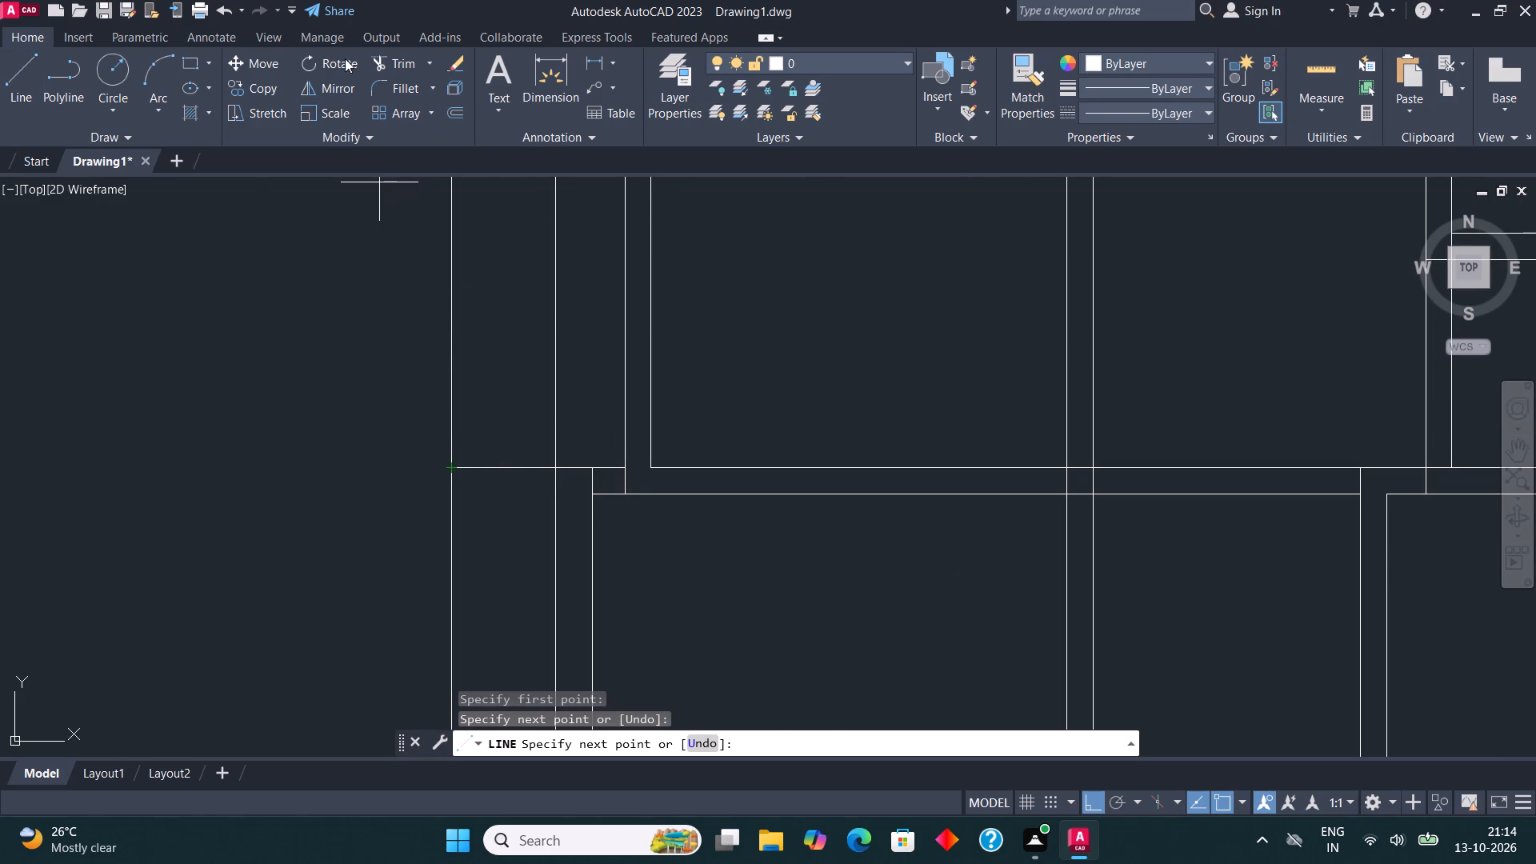
Trim the vertical line inside the left strip where it runs below the new horizontal line.
click(391, 60)
click(565, 585)
click(544, 558)
scroll(461, 494, down, 2)
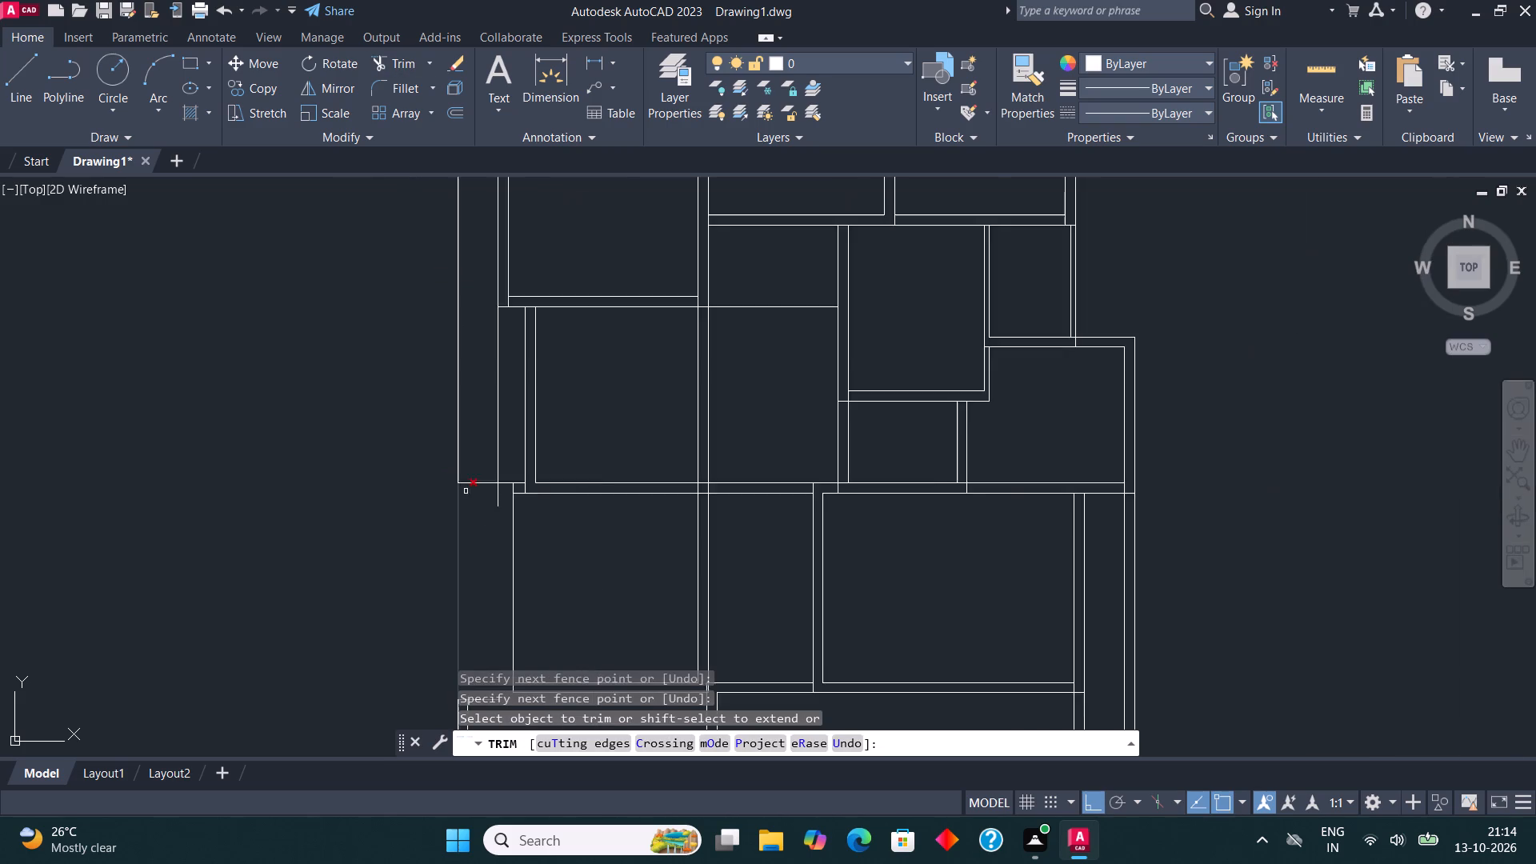
scroll(517, 498, up, 2)
click(446, 495)
click(470, 491)
scroll(539, 379, down, 2)
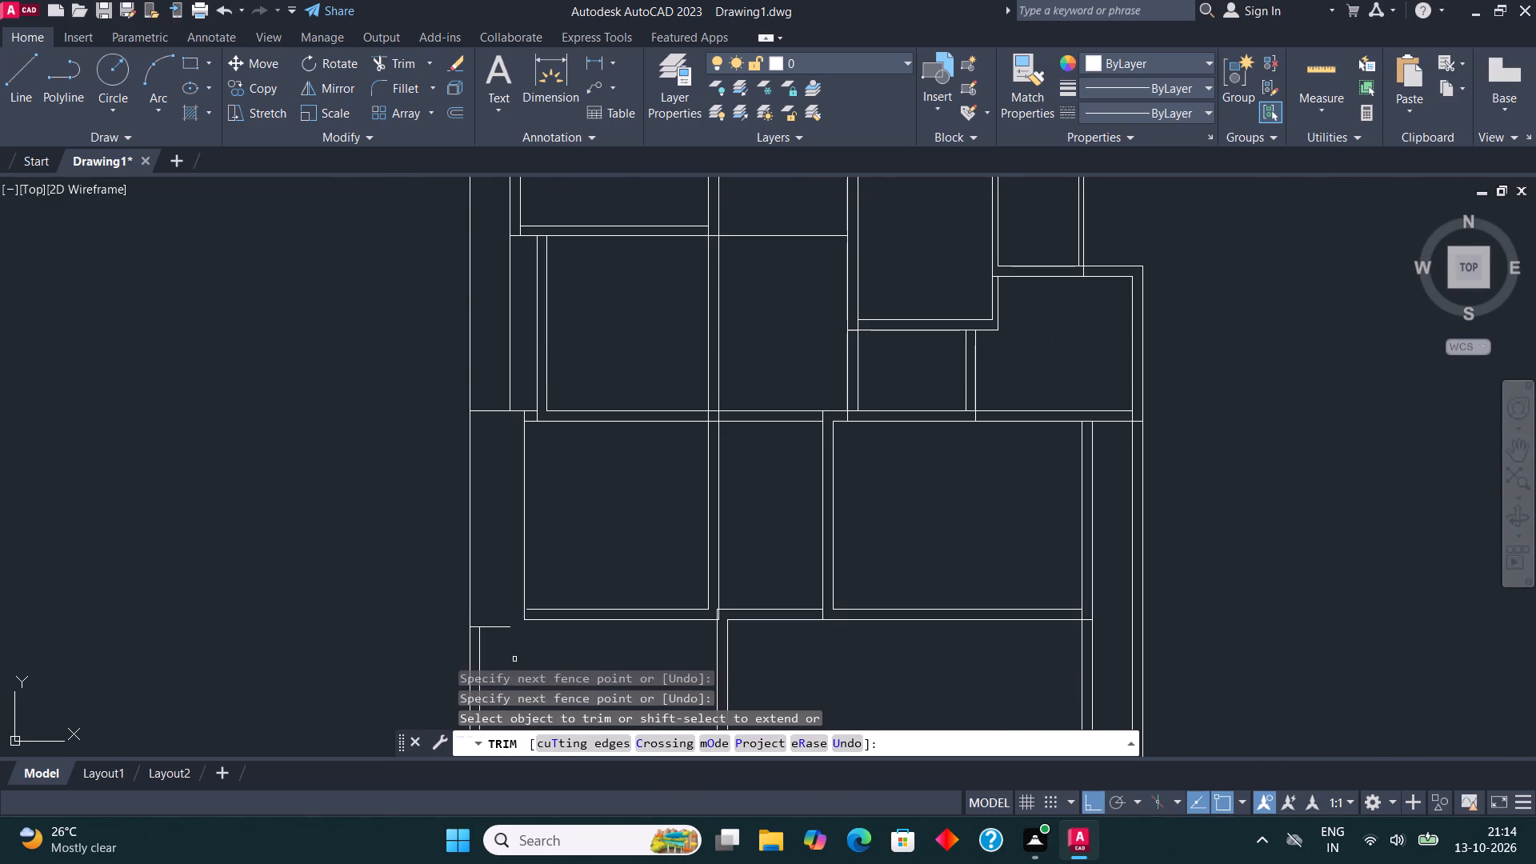
middle_drag(502, 634, 496, 569)
key(Escape)
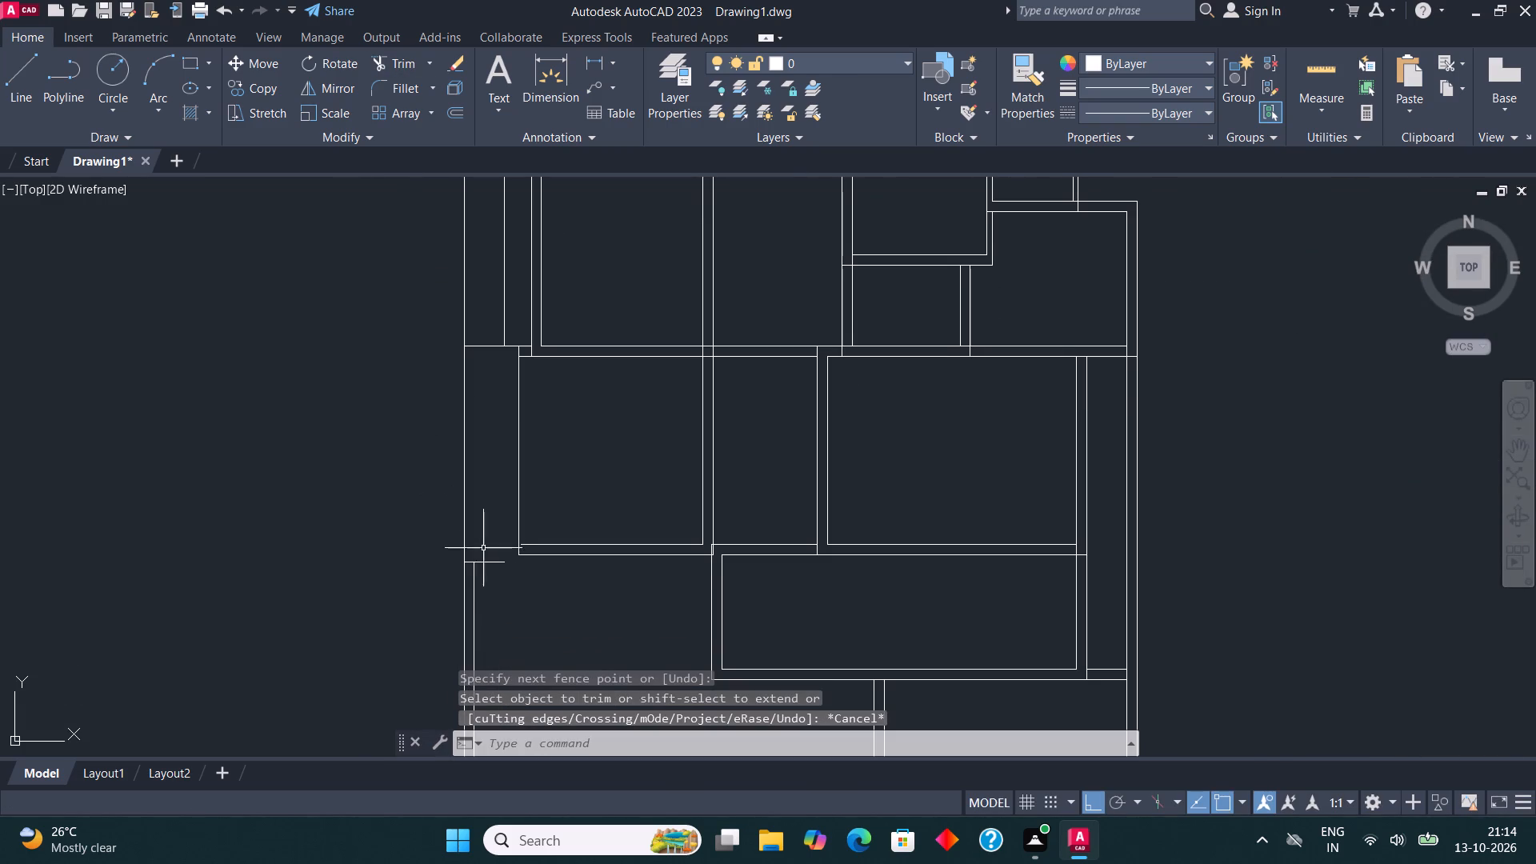
Measure the gap from the room's outer lower-left corner to the outermost left wall line.
middle_drag(503, 519, 573, 510)
scroll(565, 504, up, 1)
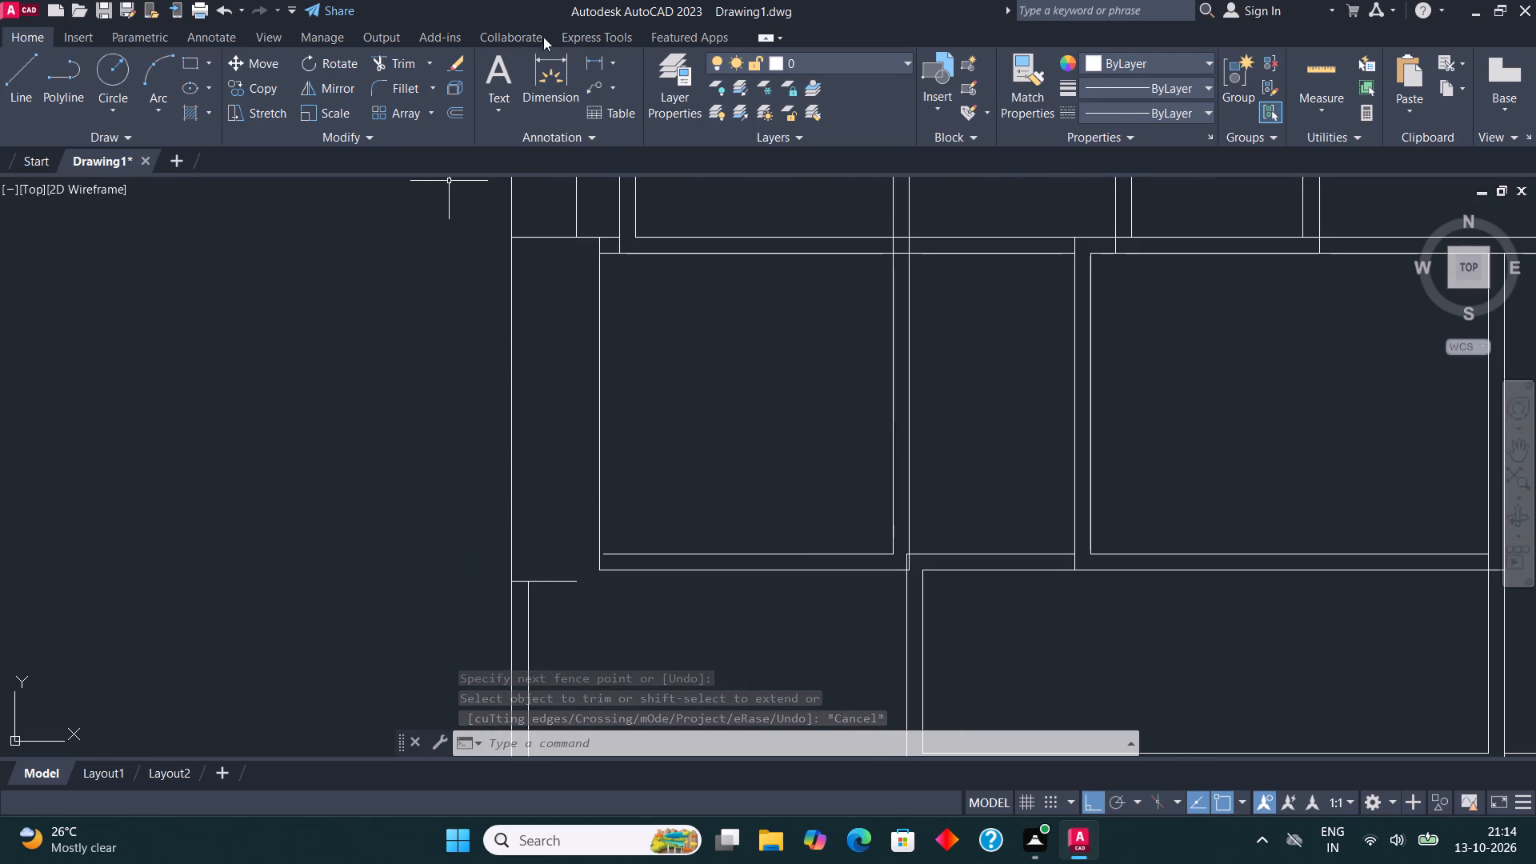
click(563, 72)
click(599, 569)
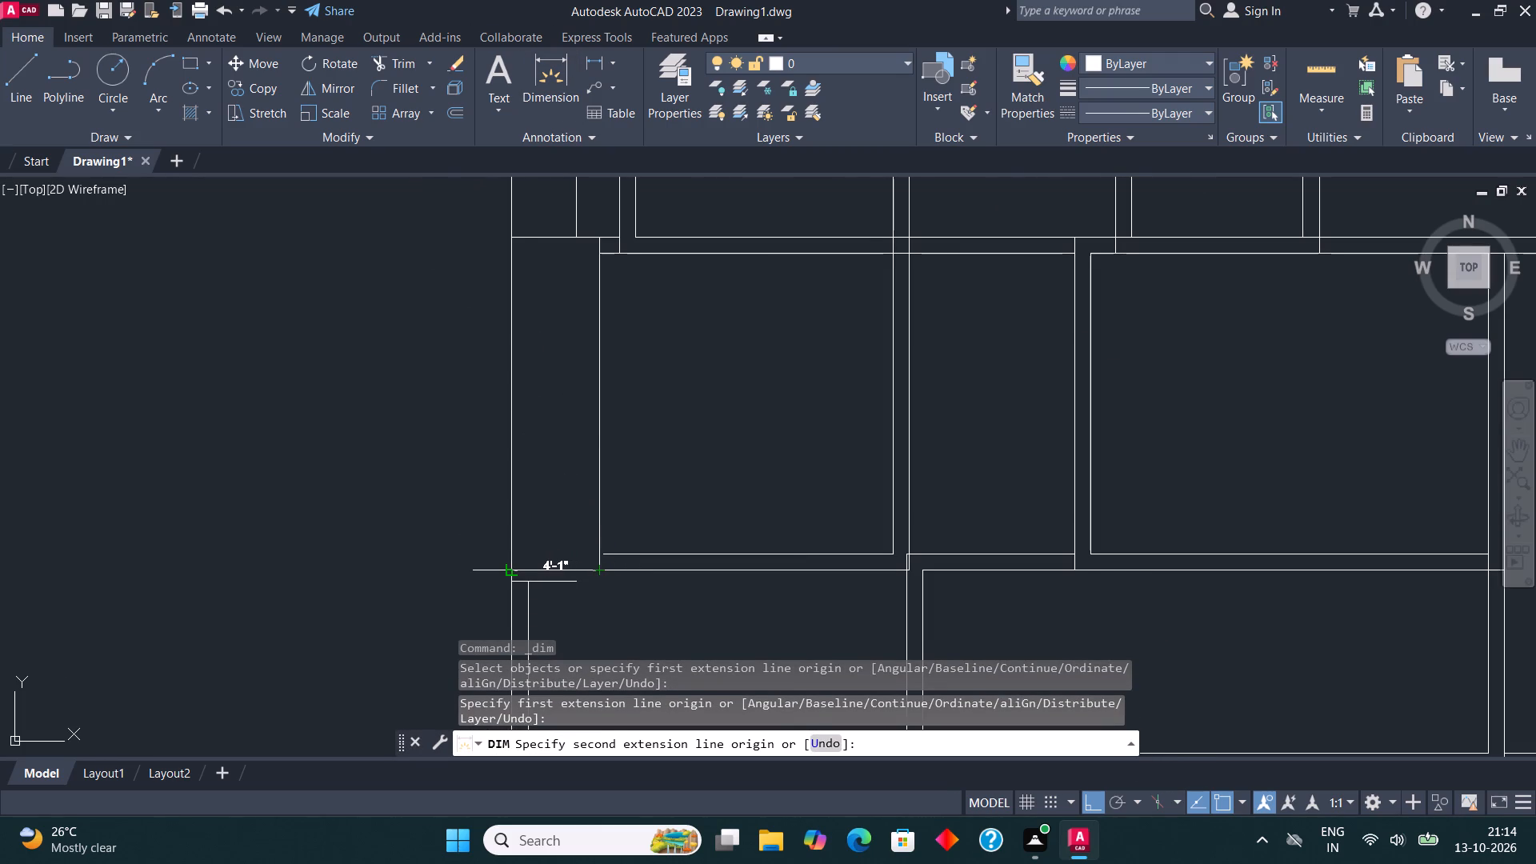
key(Escape)
scroll(406, 450, down, 1)
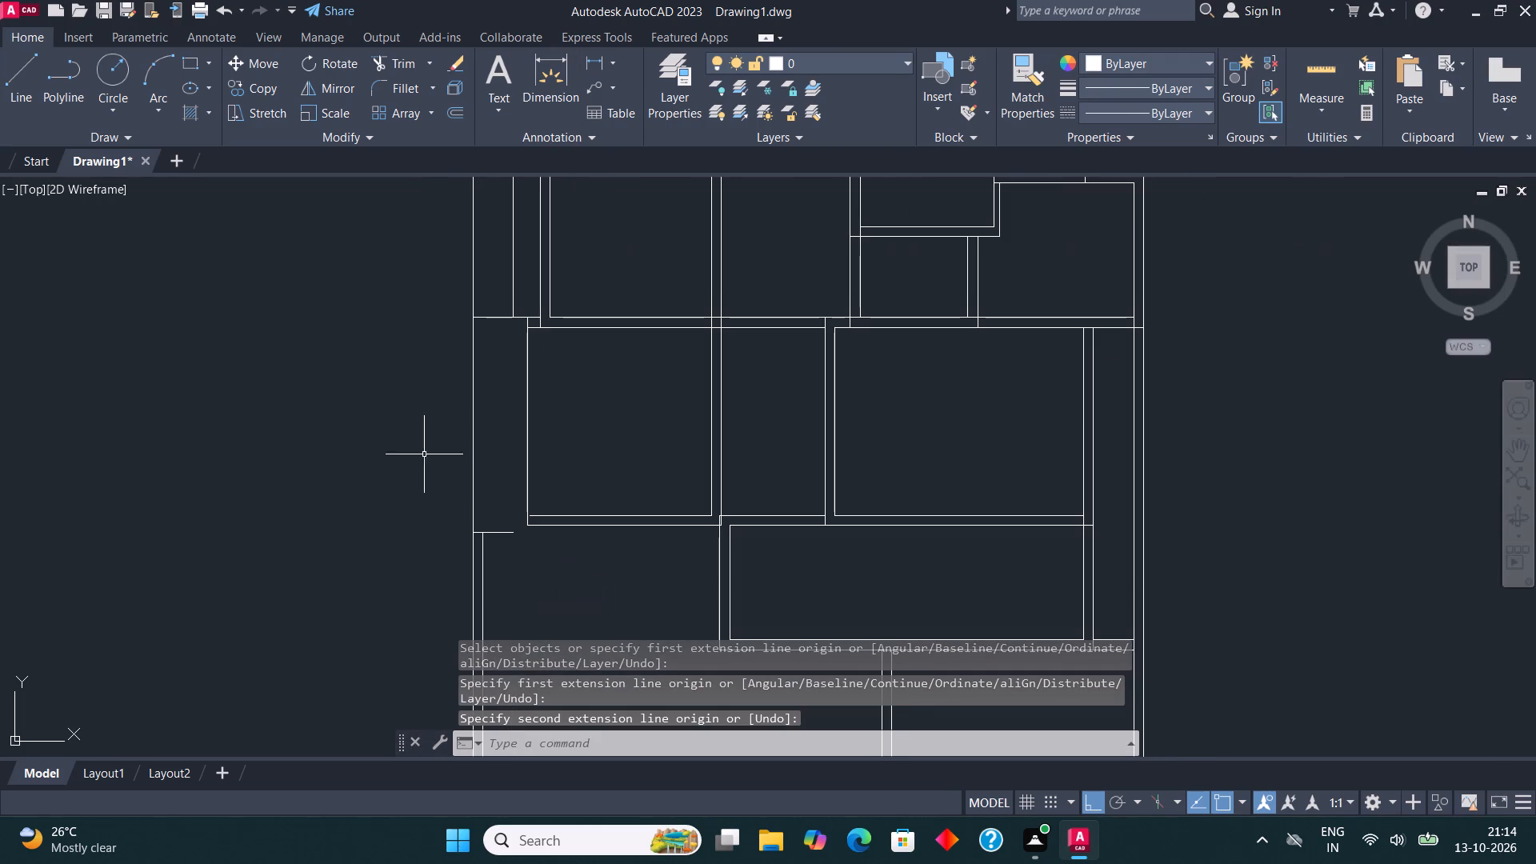
Offset the room's outer left wall line 9" inward toward the room.
middle_drag(514, 541, 506, 449)
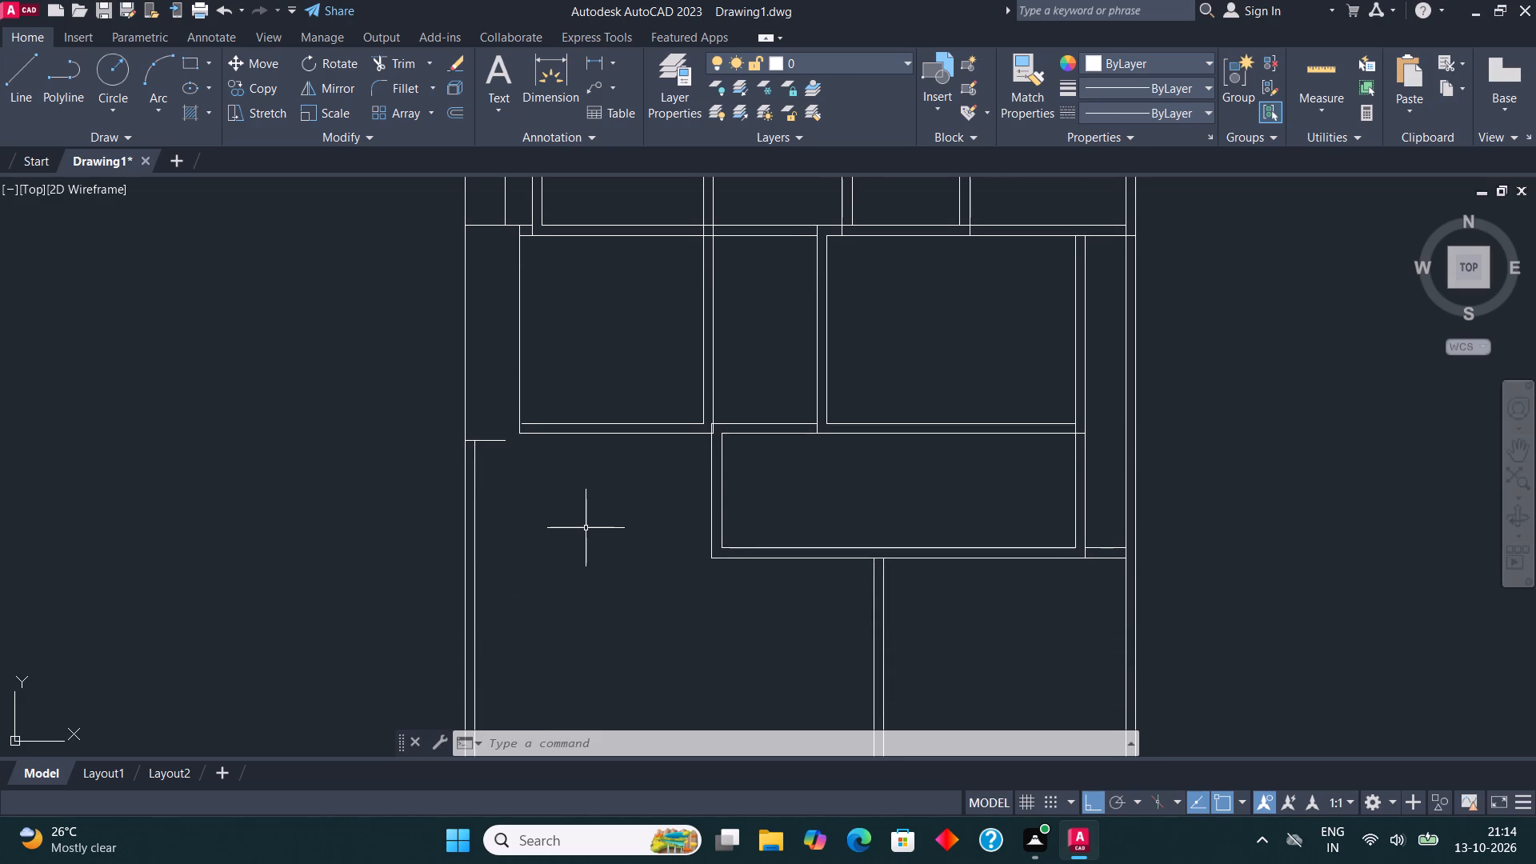
middle_drag(699, 444, 752, 477)
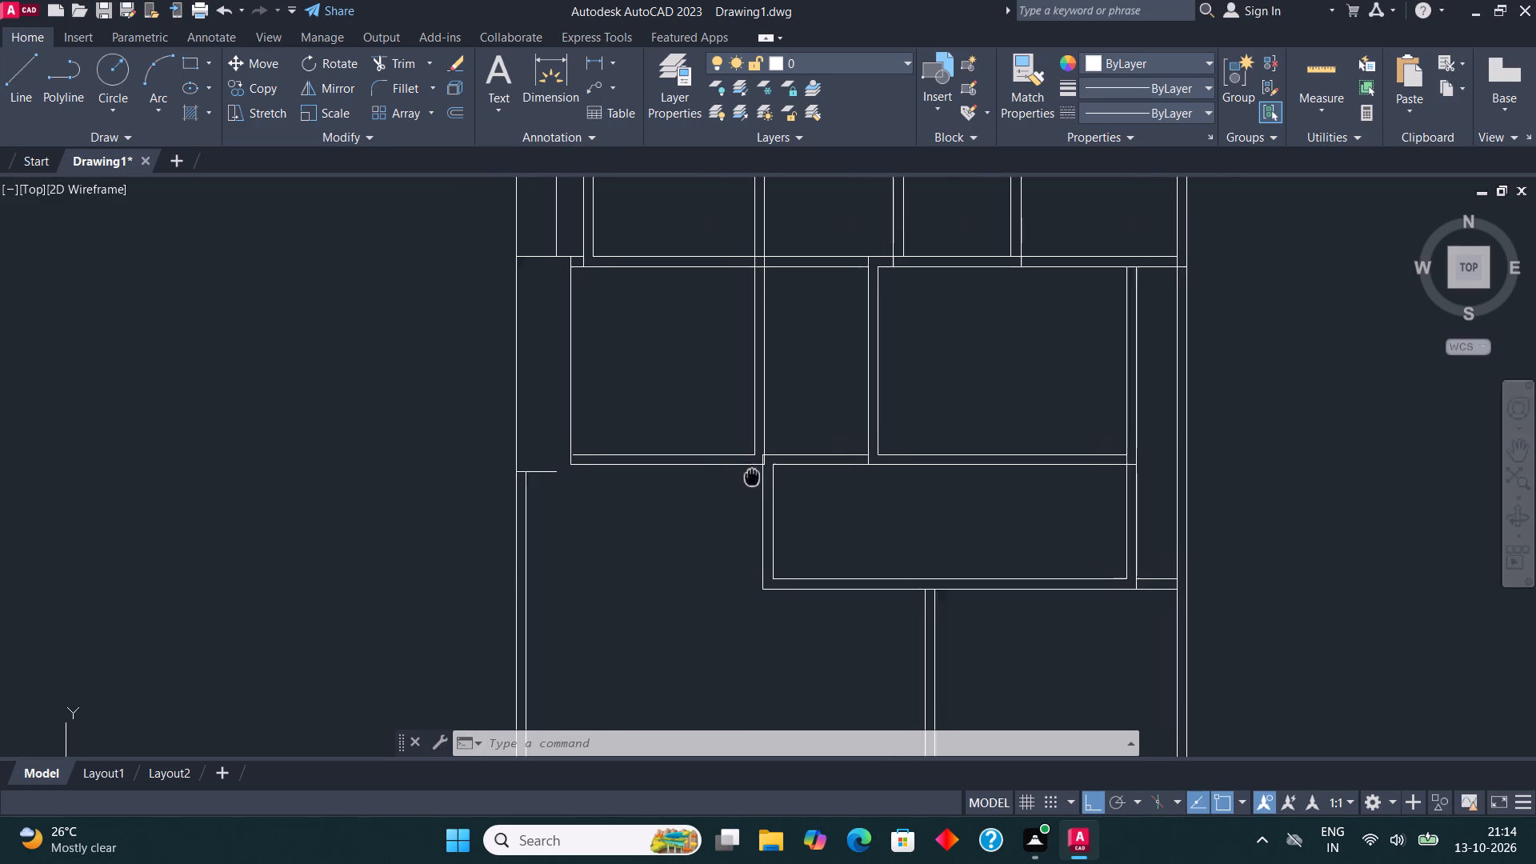
middle_drag(752, 477, 785, 499)
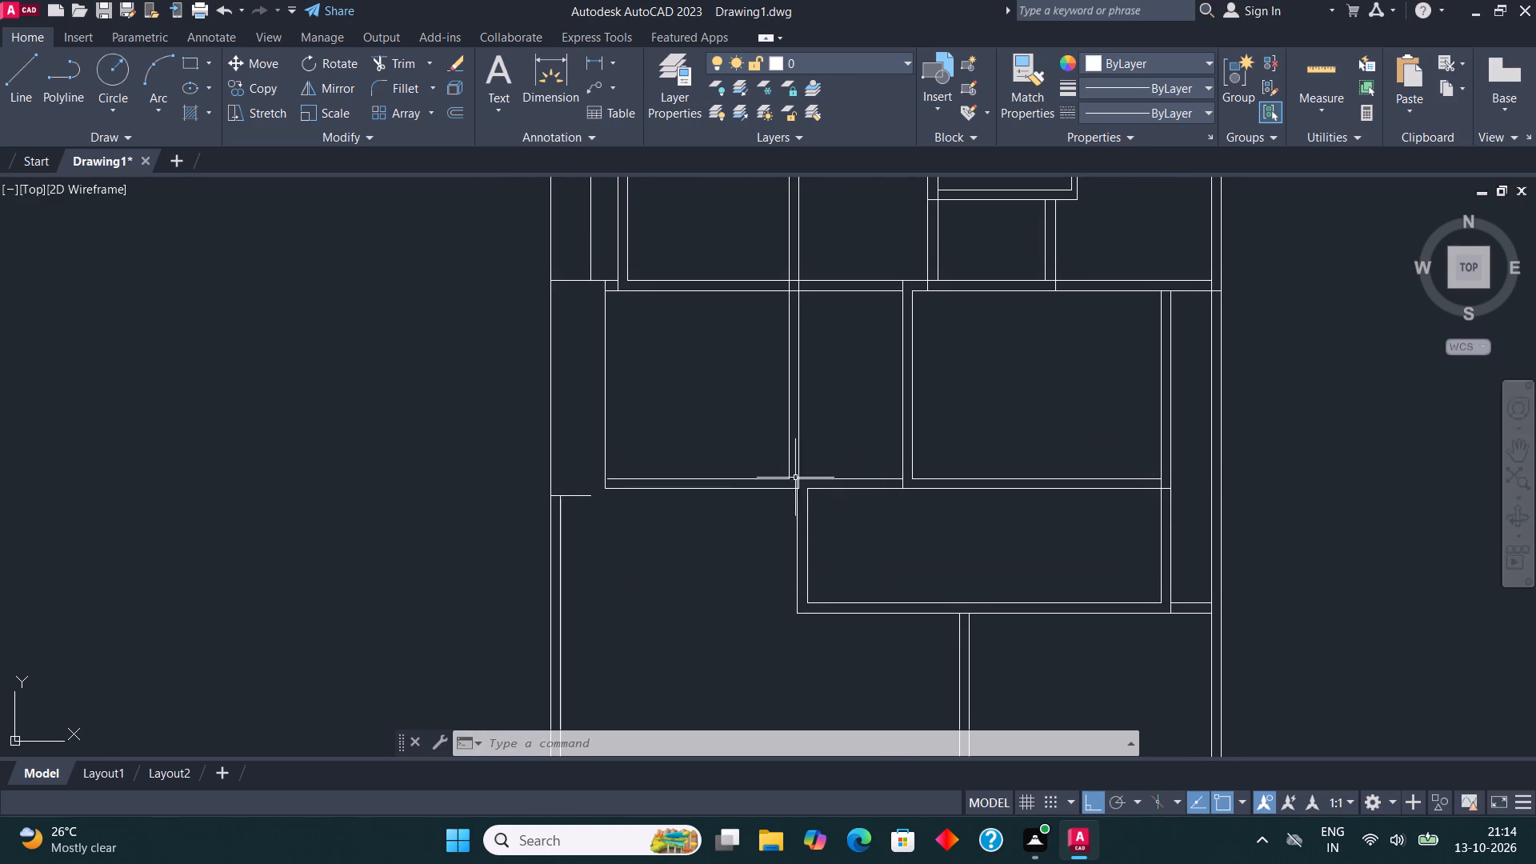
middle_drag(670, 332, 638, 386)
scroll(635, 414, up, 1)
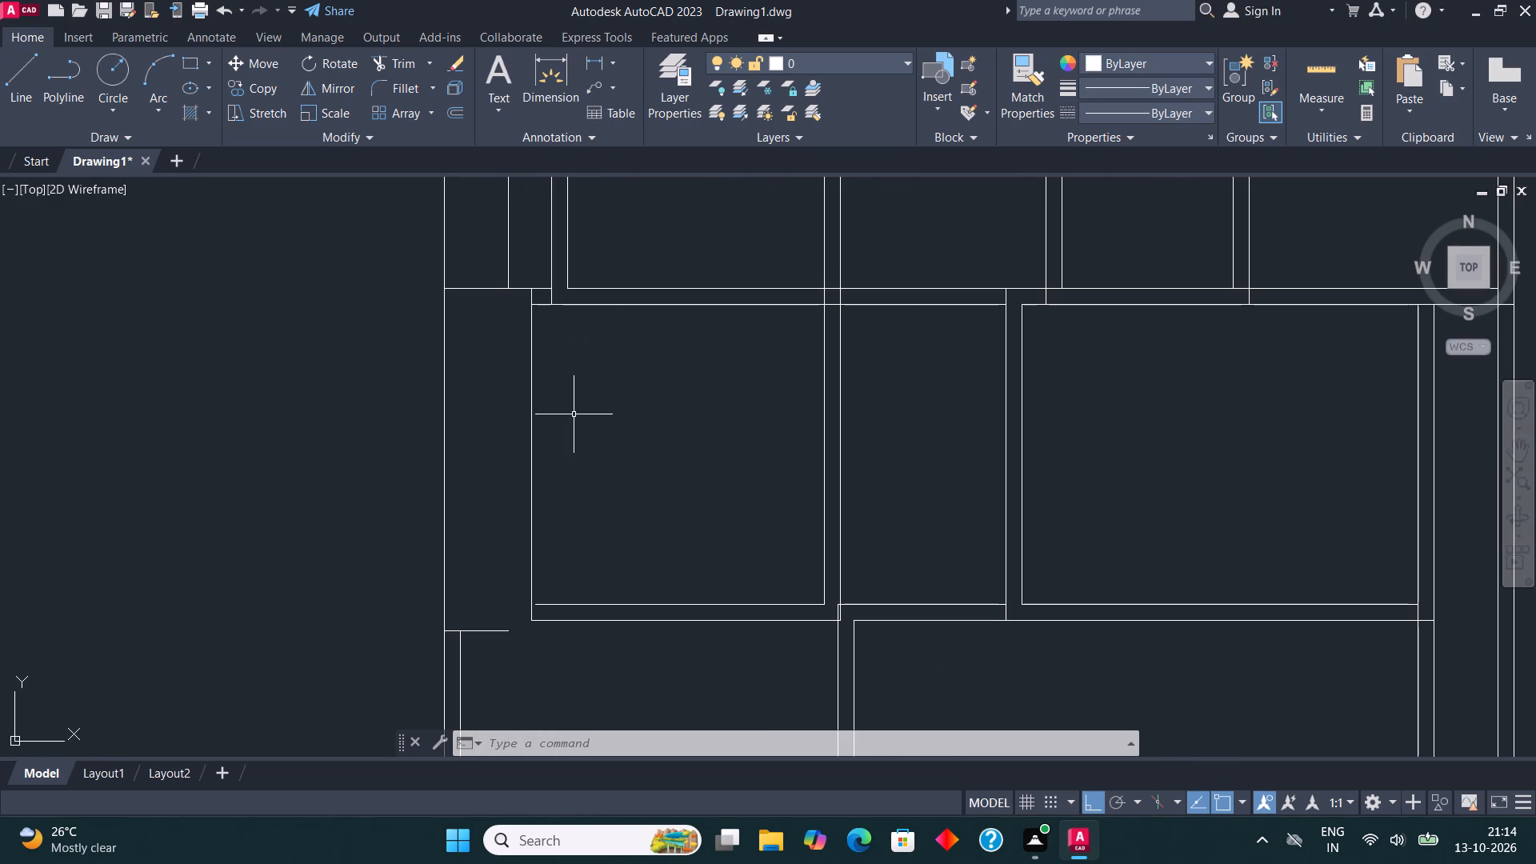
click(533, 405)
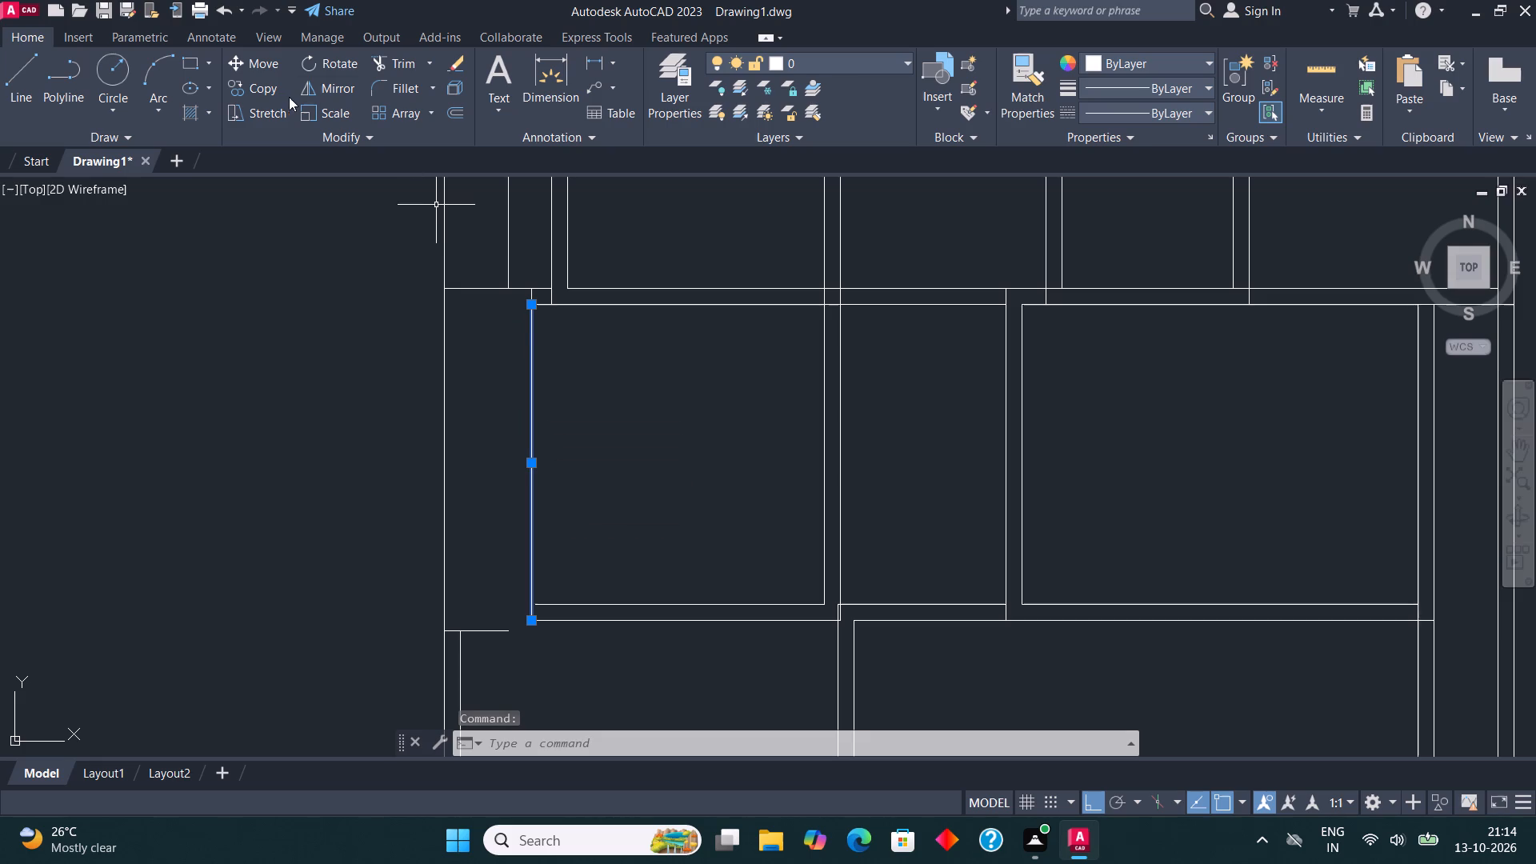
click(450, 110)
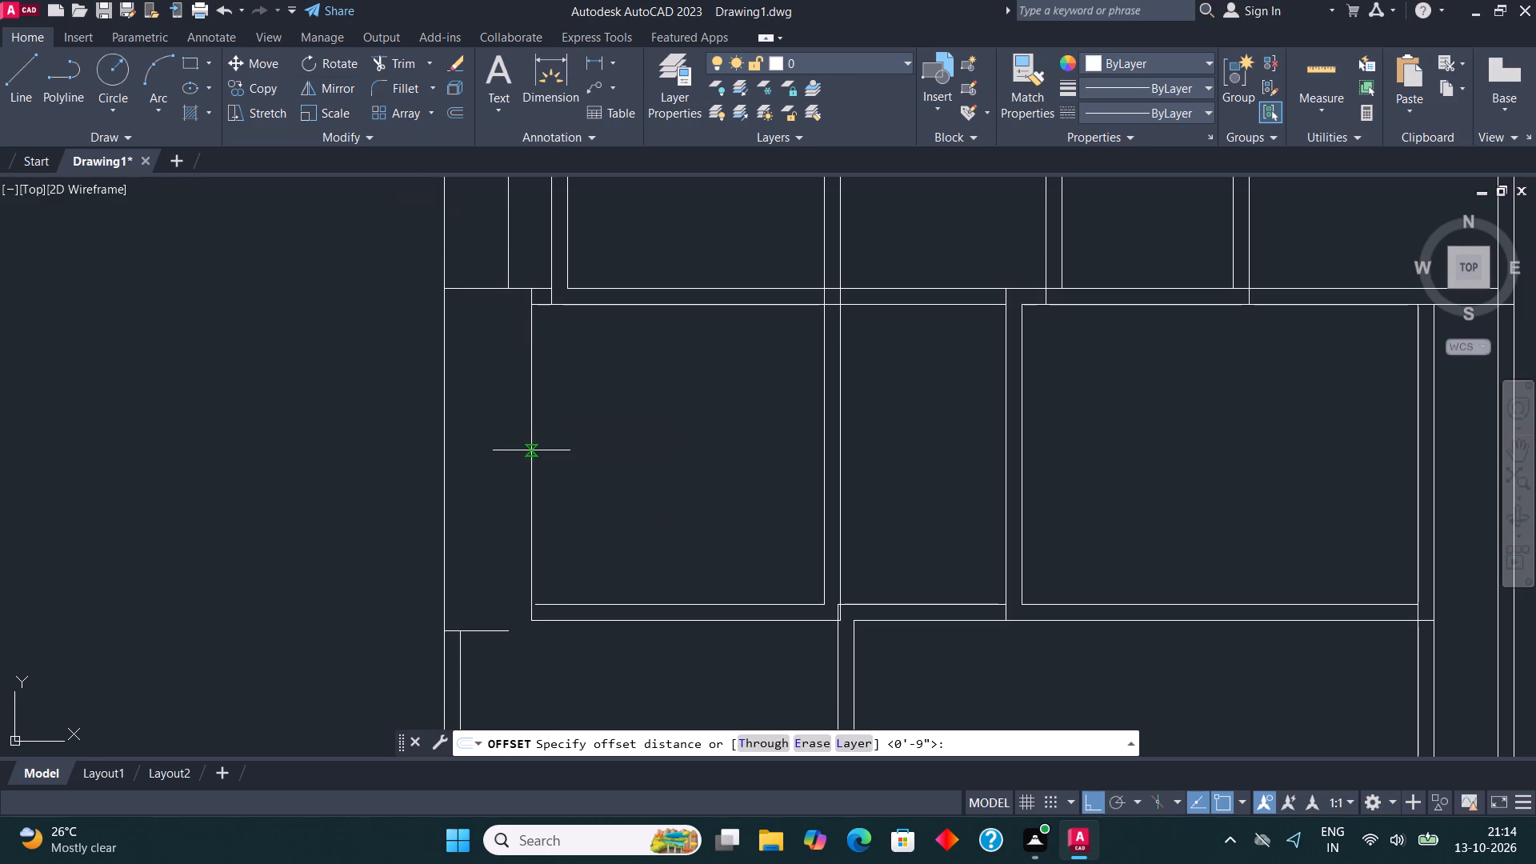
click(531, 450)
text(9")
key(Return)
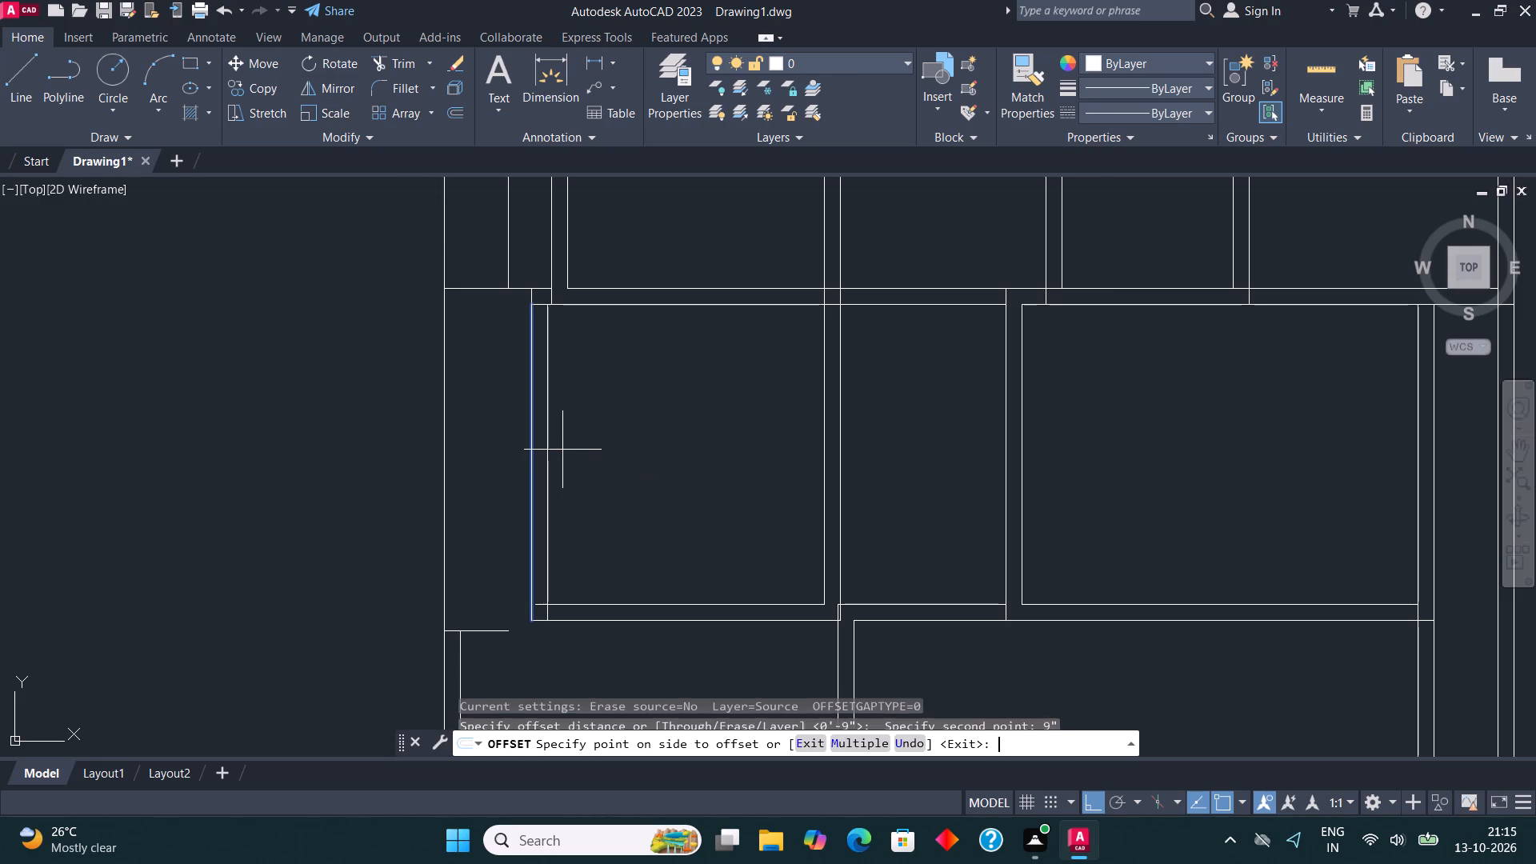
click(658, 420)
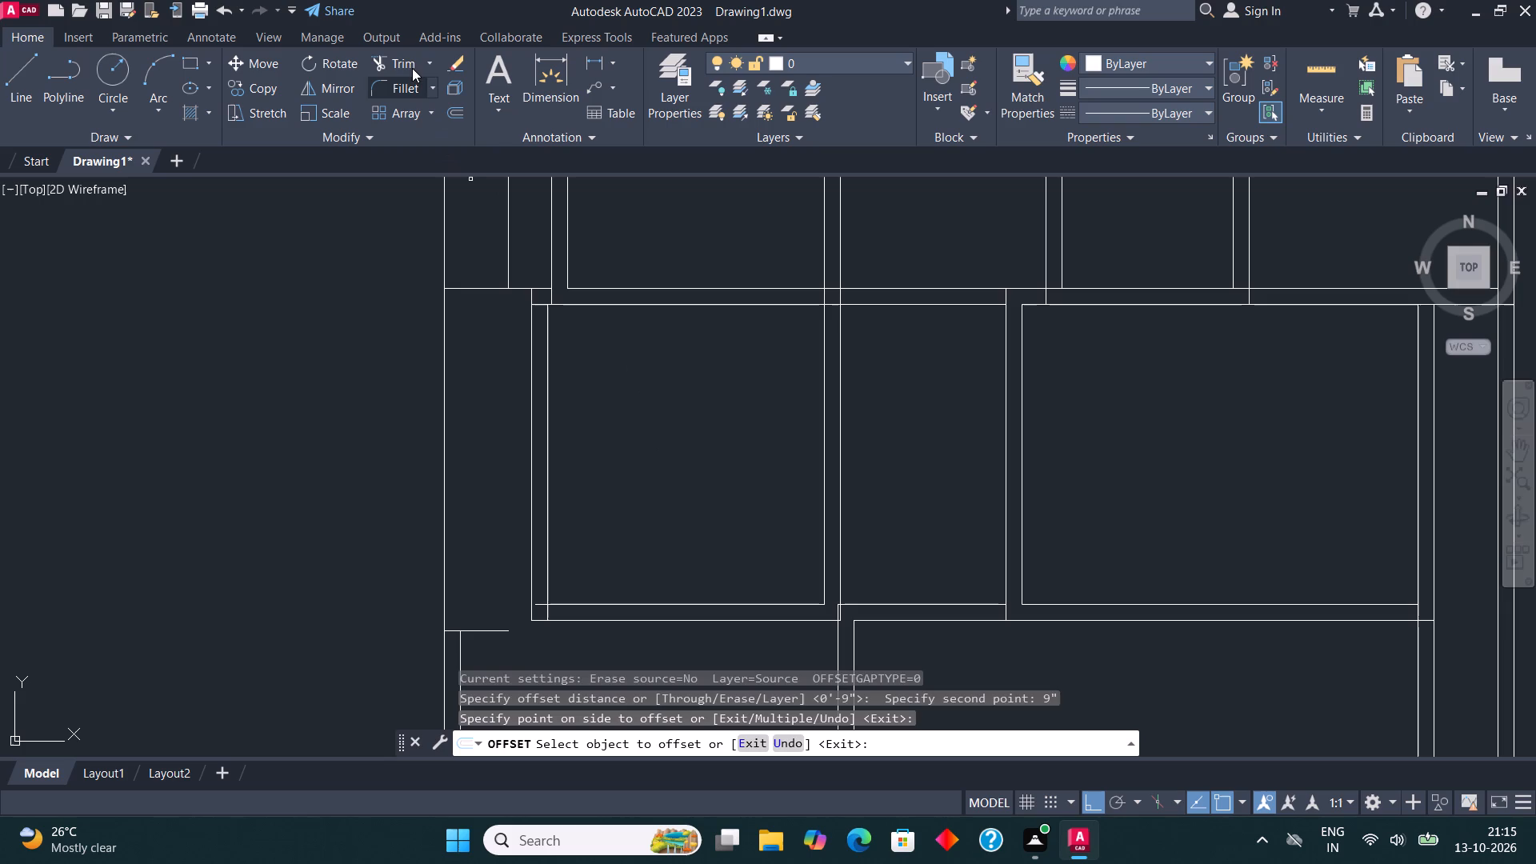
Trim the inner top and bottom line ends and the offset line's lower overhang at the room's left wall corners.
click(413, 64)
click(539, 304)
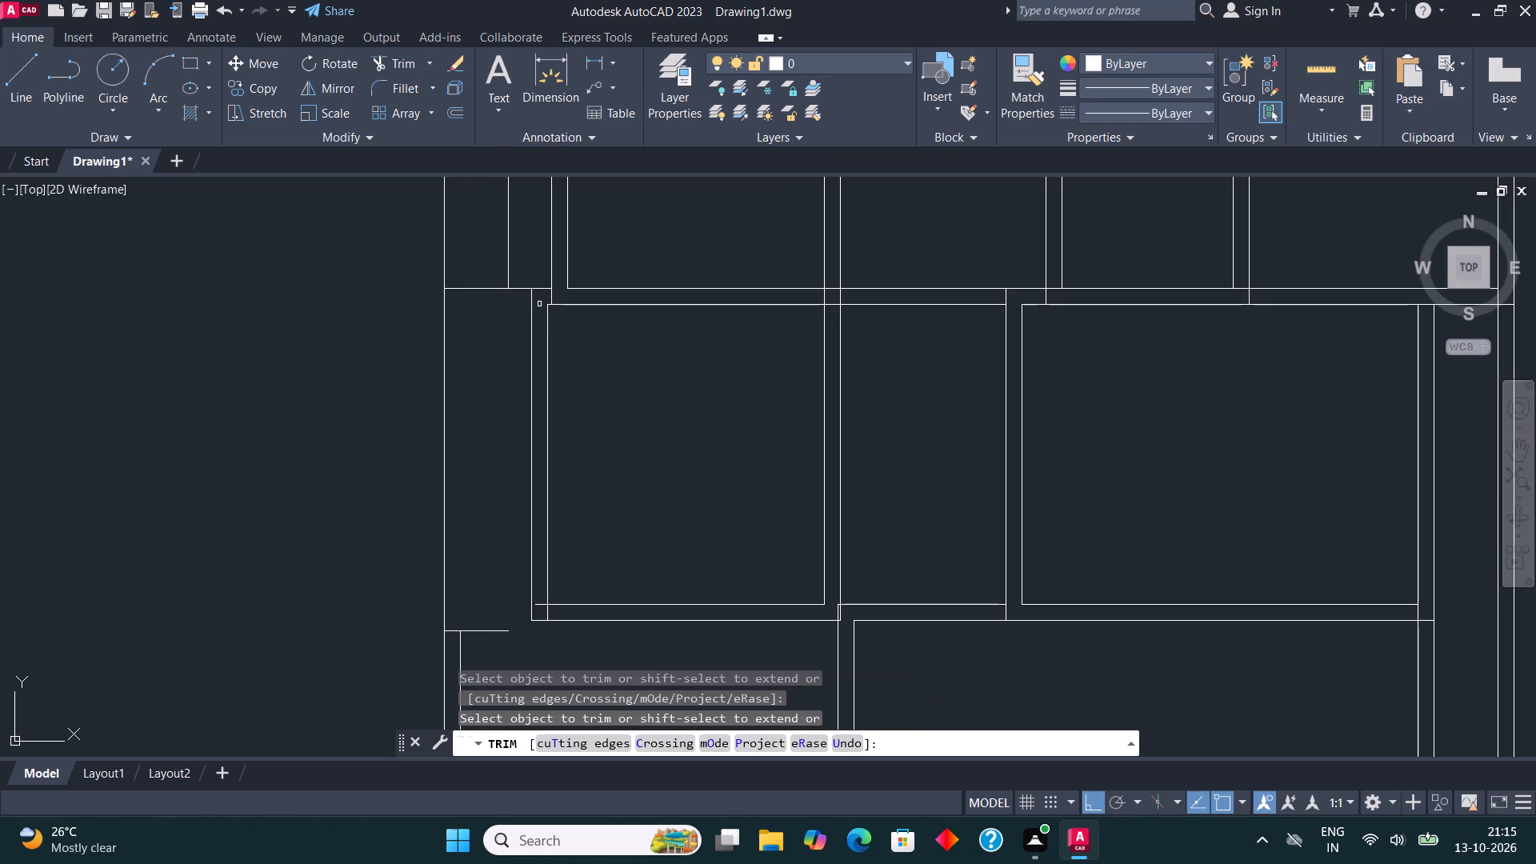
click(540, 607)
click(546, 611)
key(Escape)
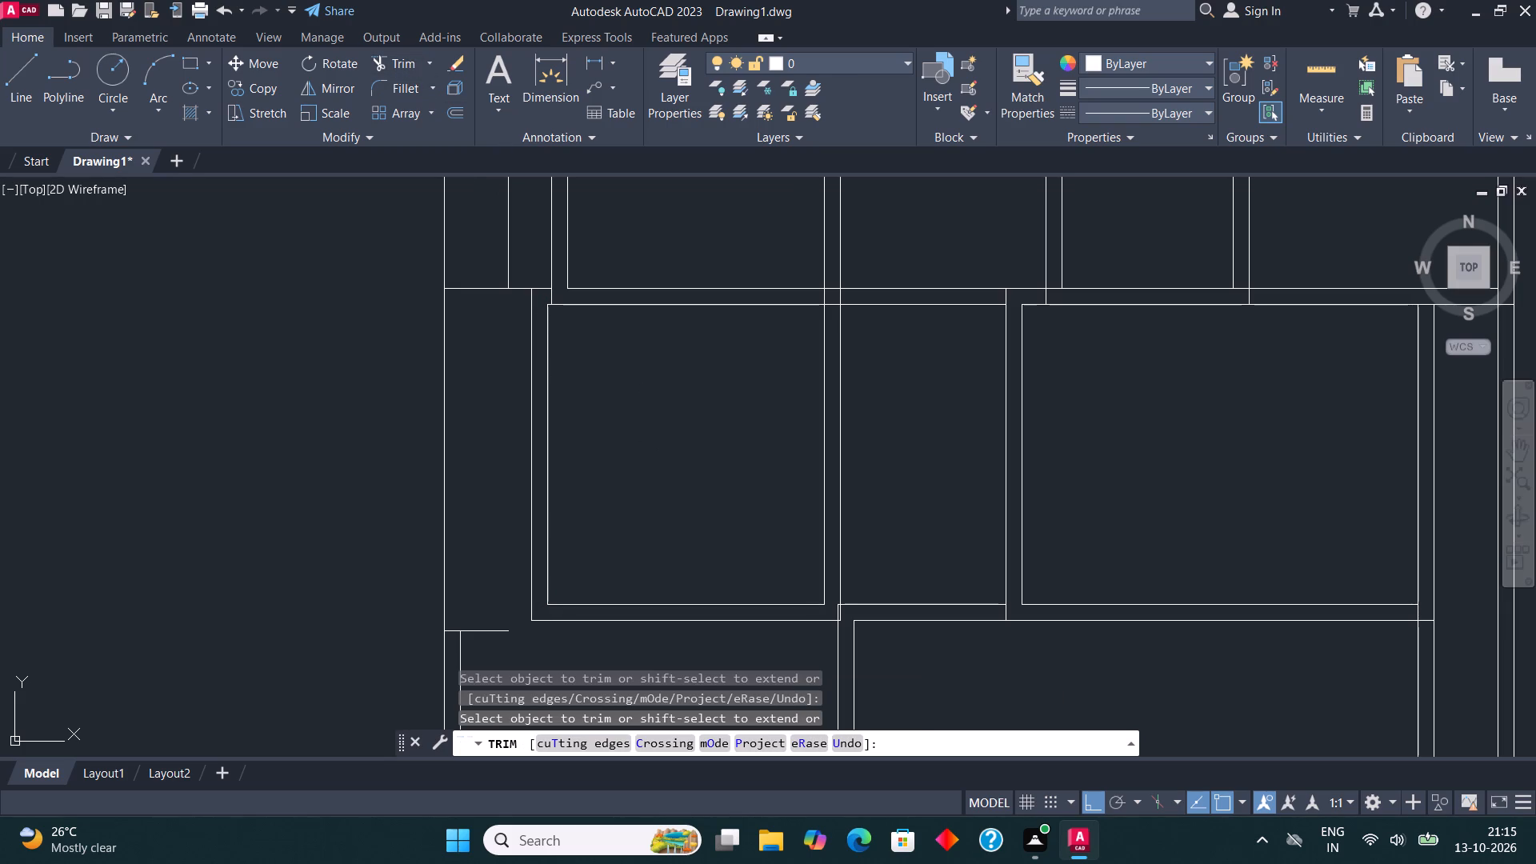
Draw a horizontal line from the room's outer lower-left corner left to the outermost left wall line.
click(14, 83)
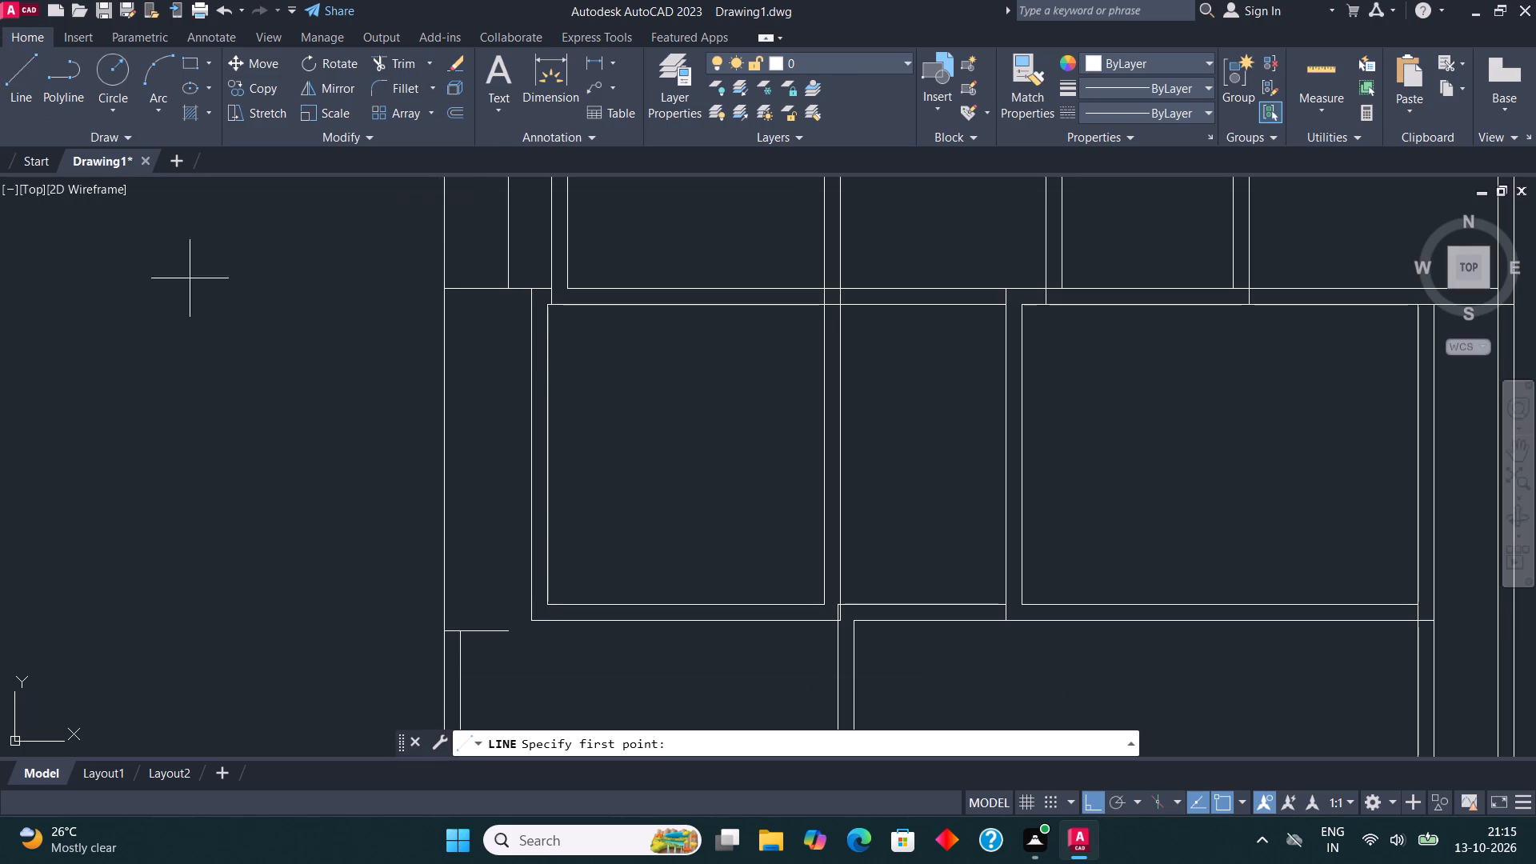
scroll(538, 622, up, 2)
click(518, 620)
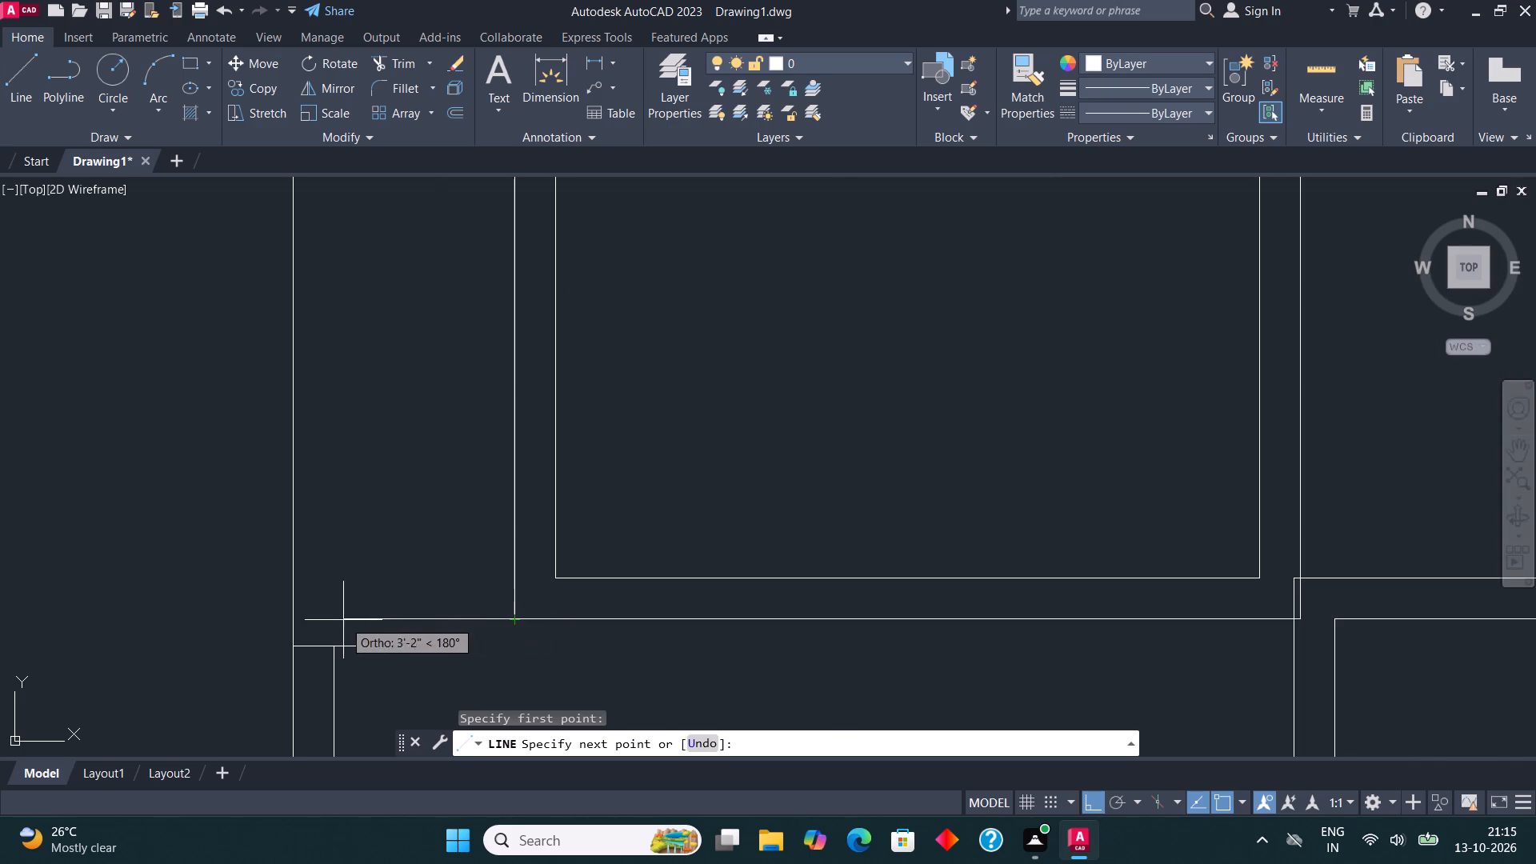
click(297, 614)
Trim the short horizontal line below it where it extends right of the outer left wall's inner line.
click(404, 66)
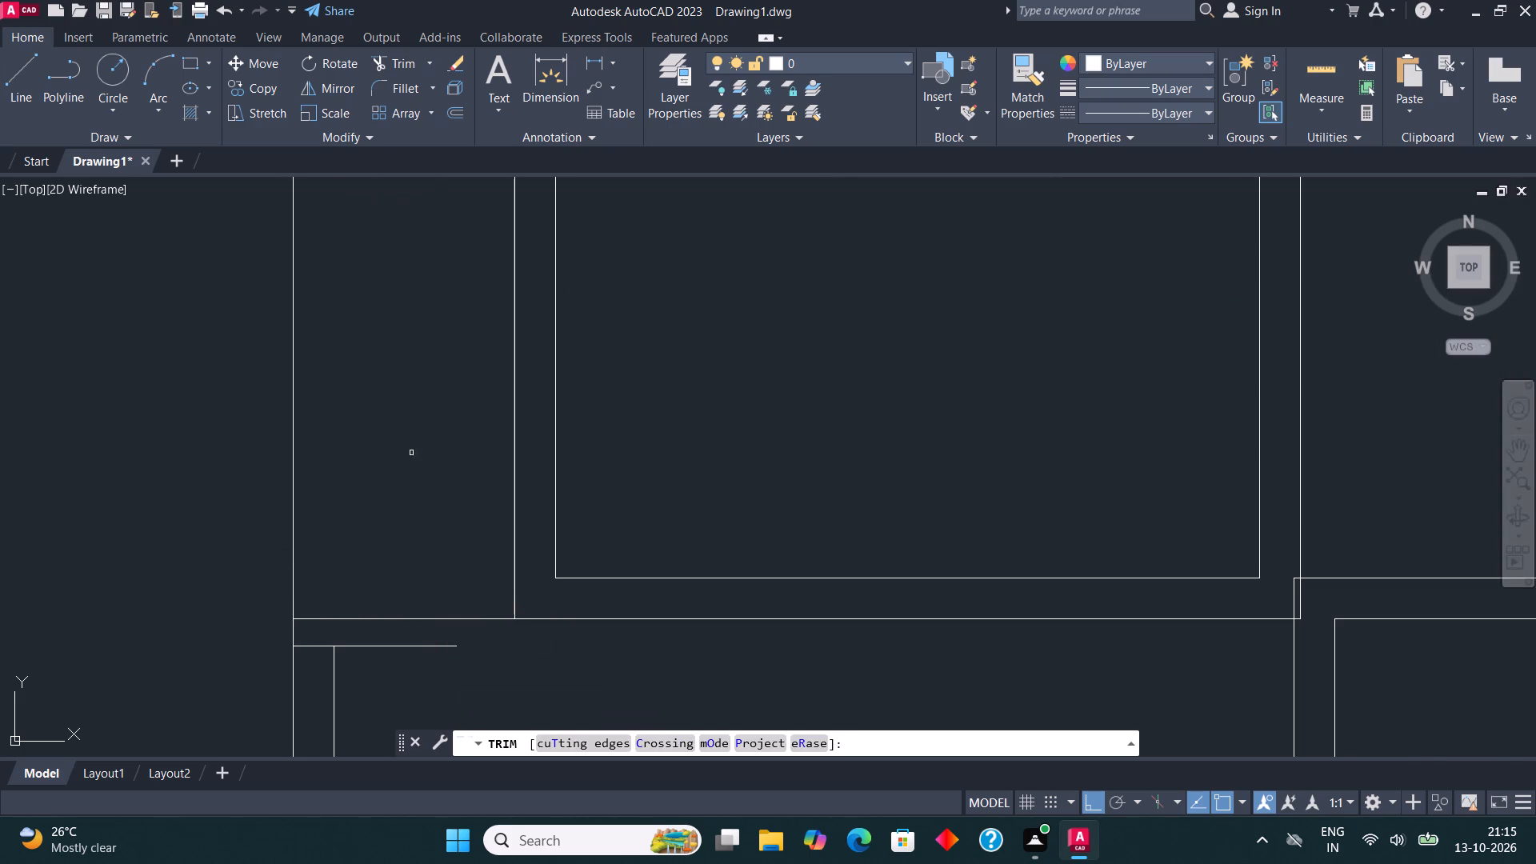
click(394, 624)
drag(395, 652, 392, 669)
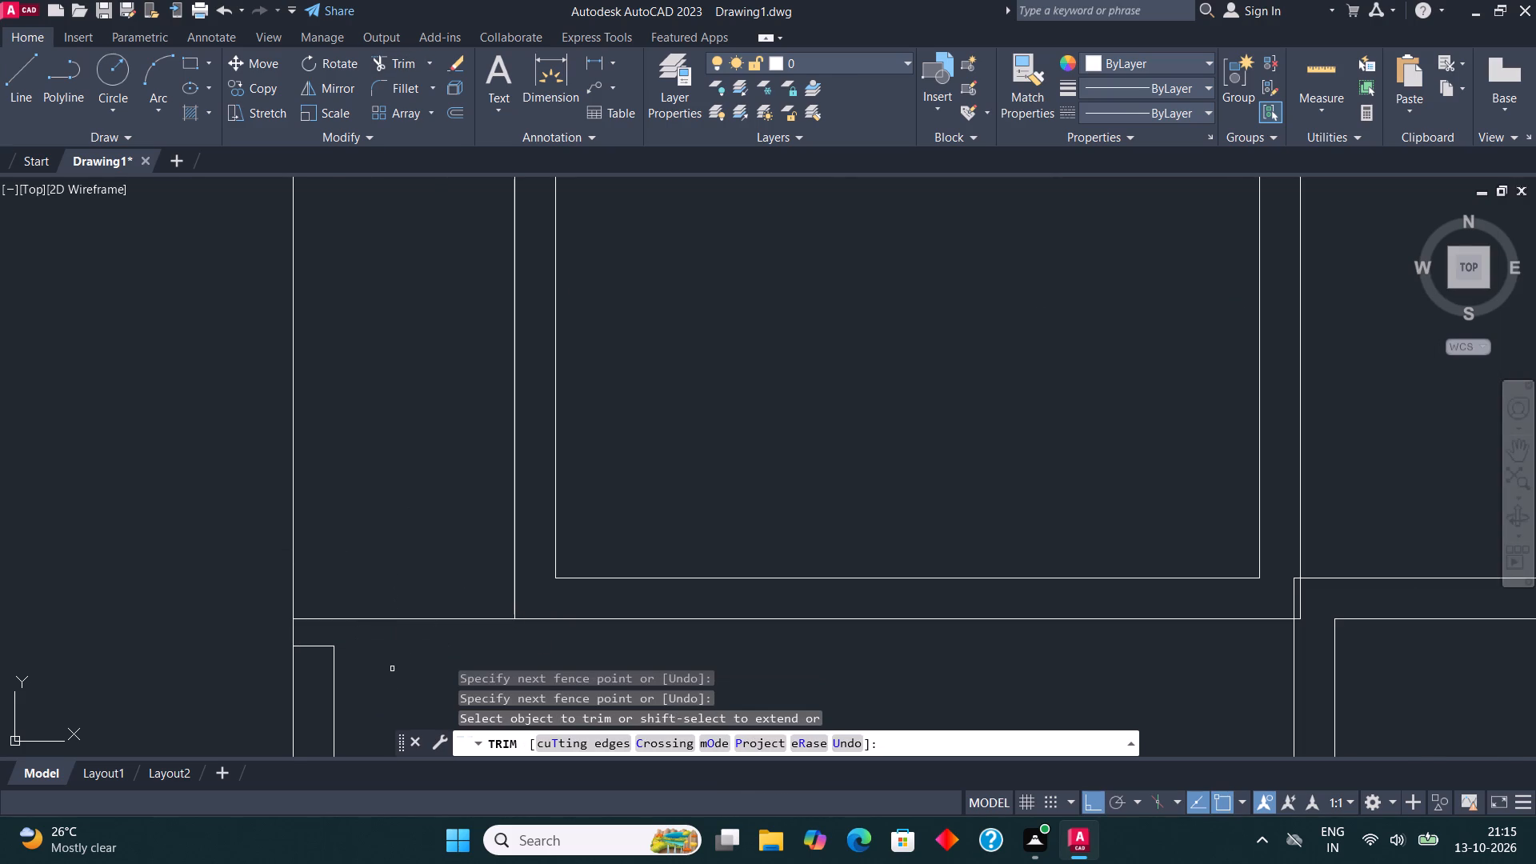
key(Escape)
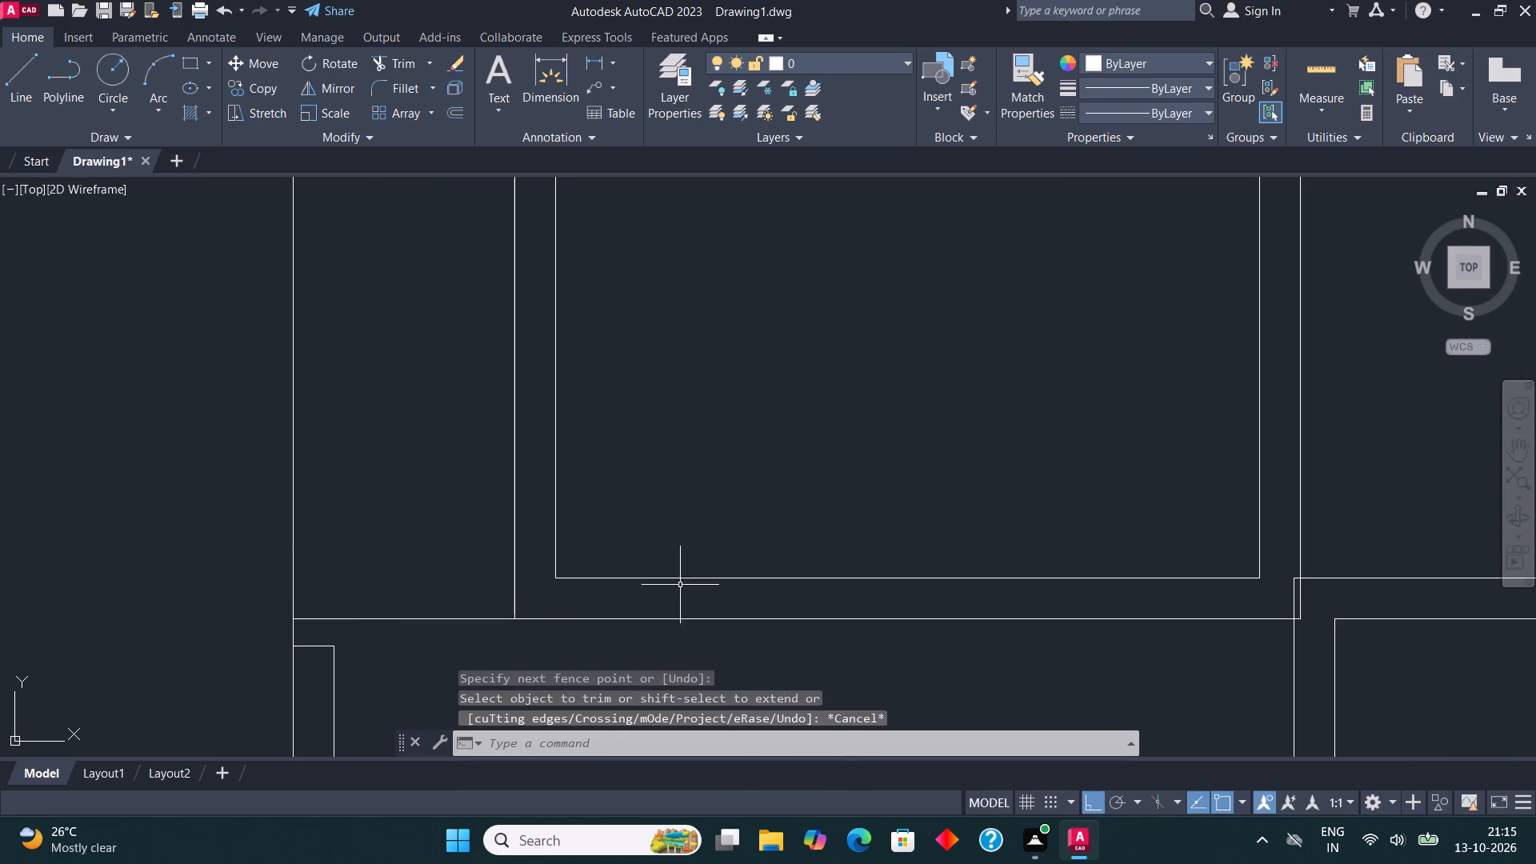
Draw a horizontal line from the room's inner lower-left corner left to the outermost left wall line.
click(14, 67)
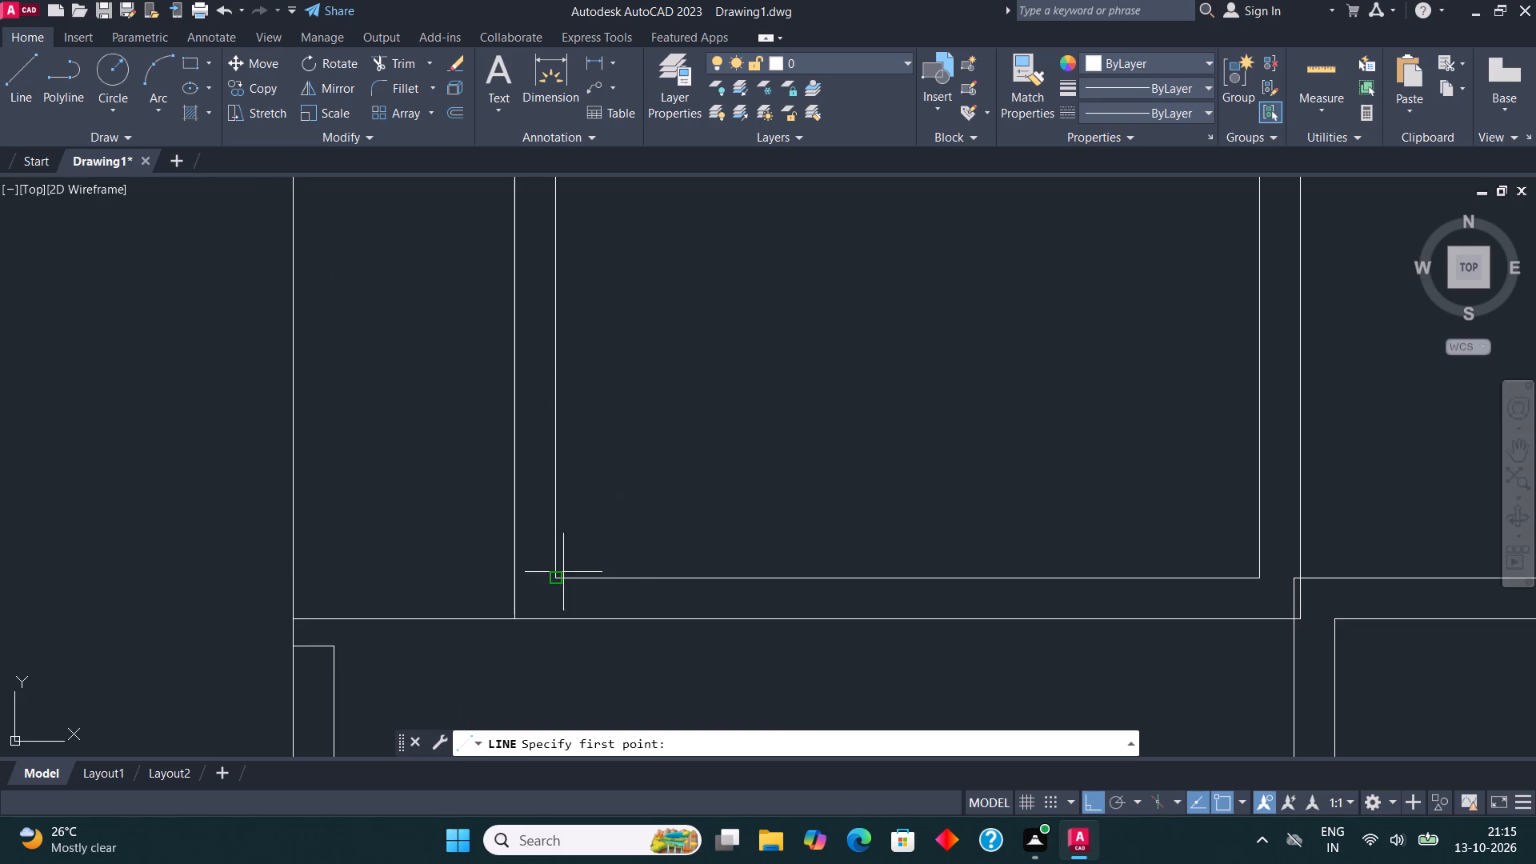
click(559, 576)
click(291, 580)
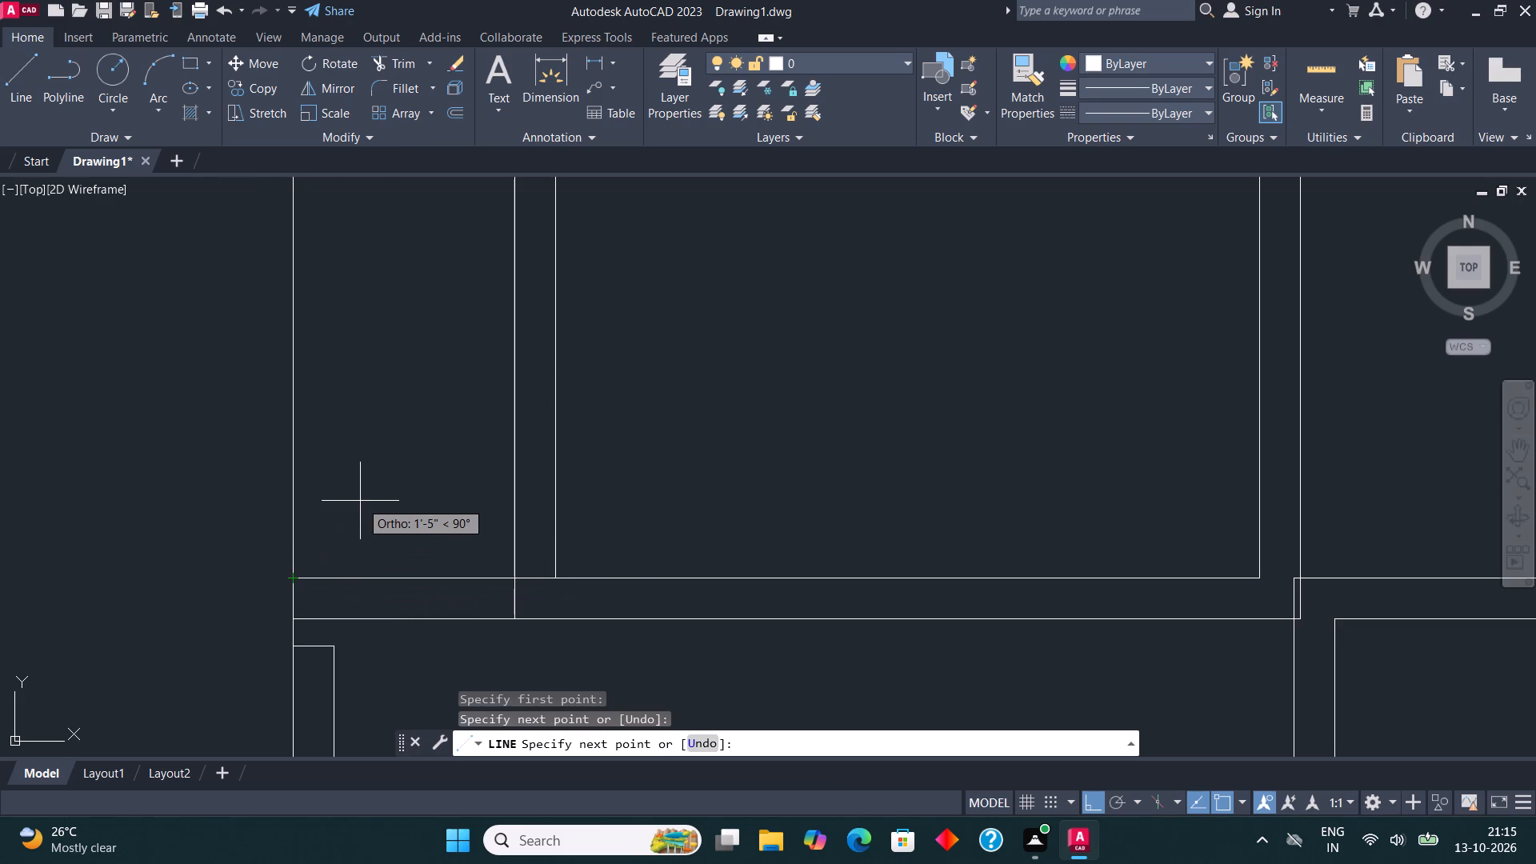
key(Escape)
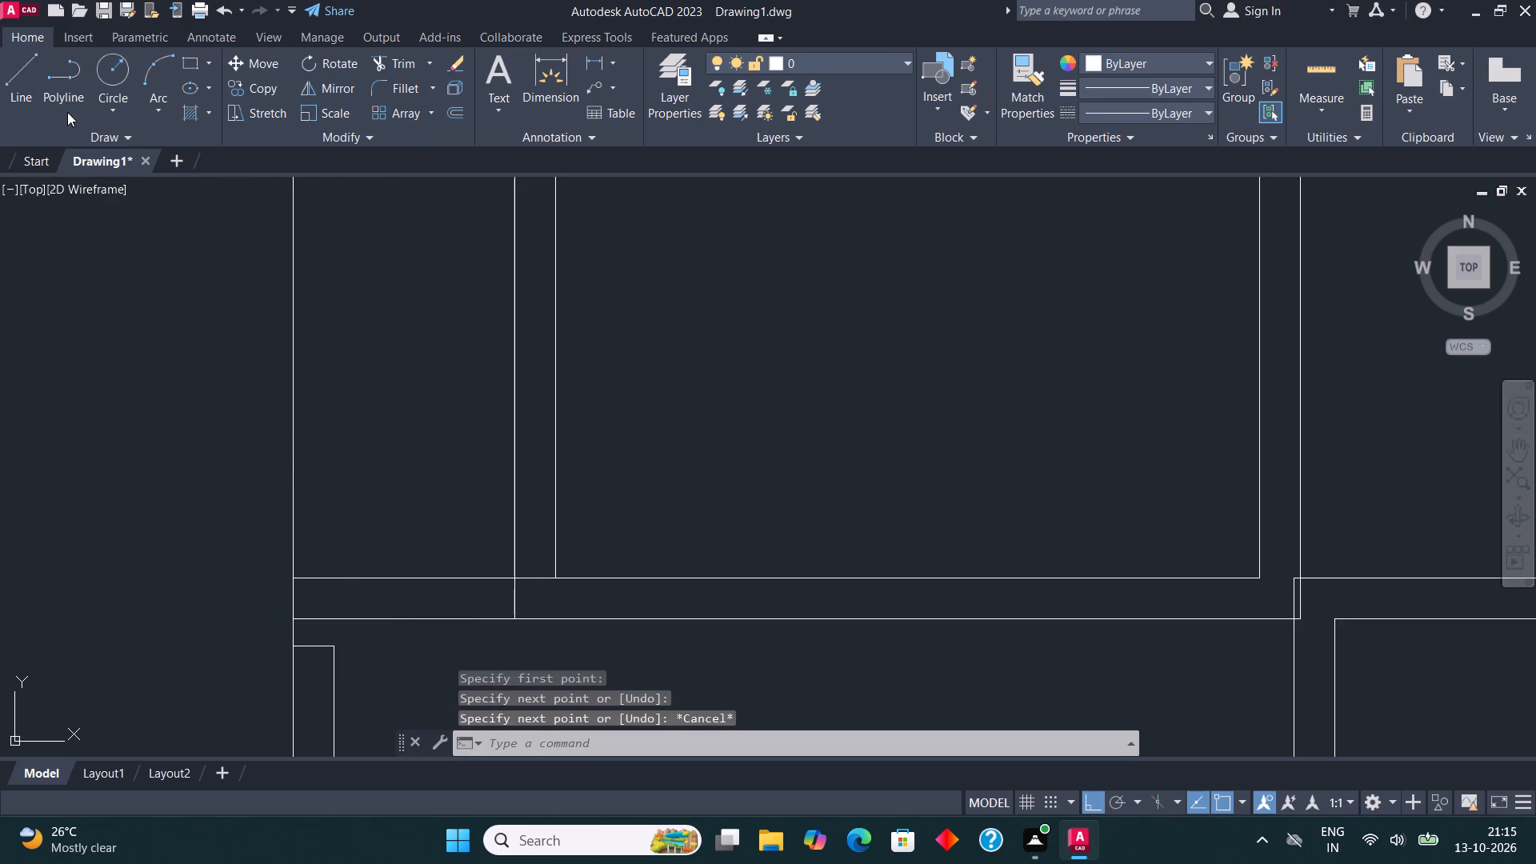
Draw an 8' line up the outermost left wall from the inner bottom wall line, then across to the room's outer left wall line.
click(12, 84)
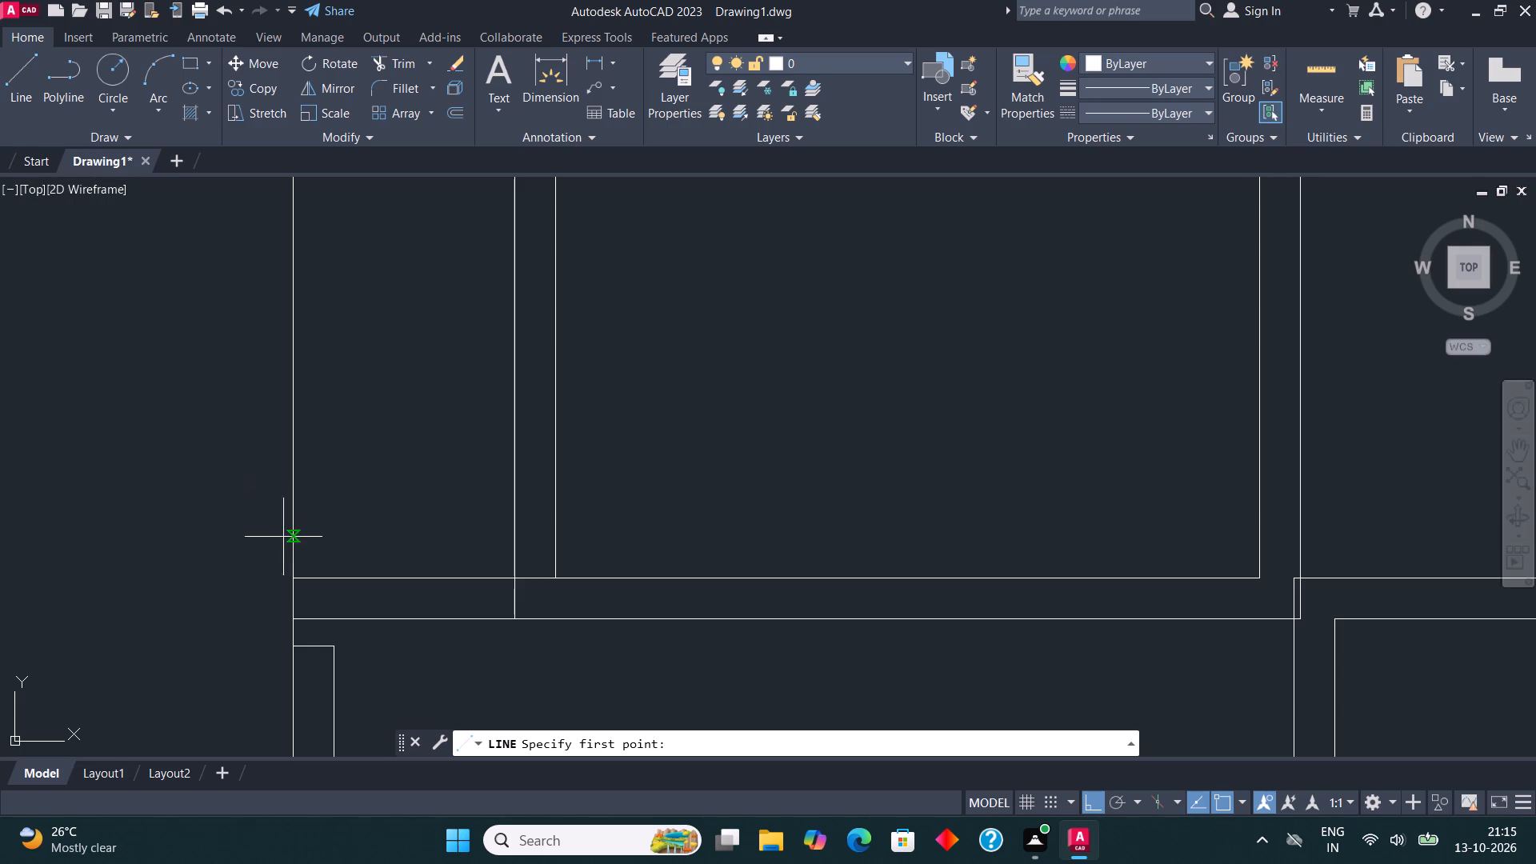
click(295, 576)
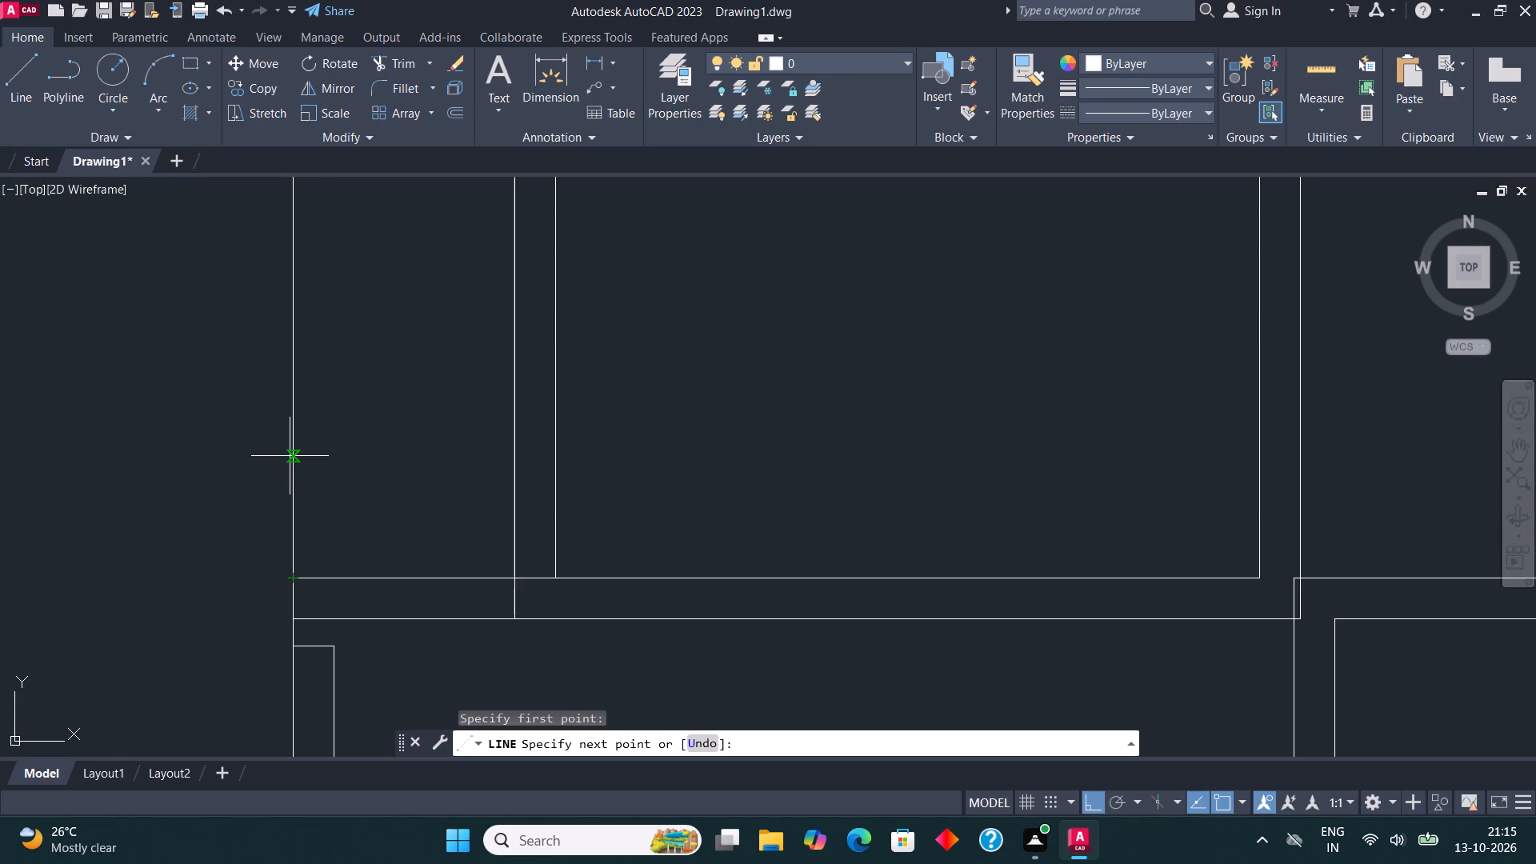
key(8)
key(apostrophe)
key(Return)
scroll(290, 456, down, 3)
scroll(369, 392, up, 1)
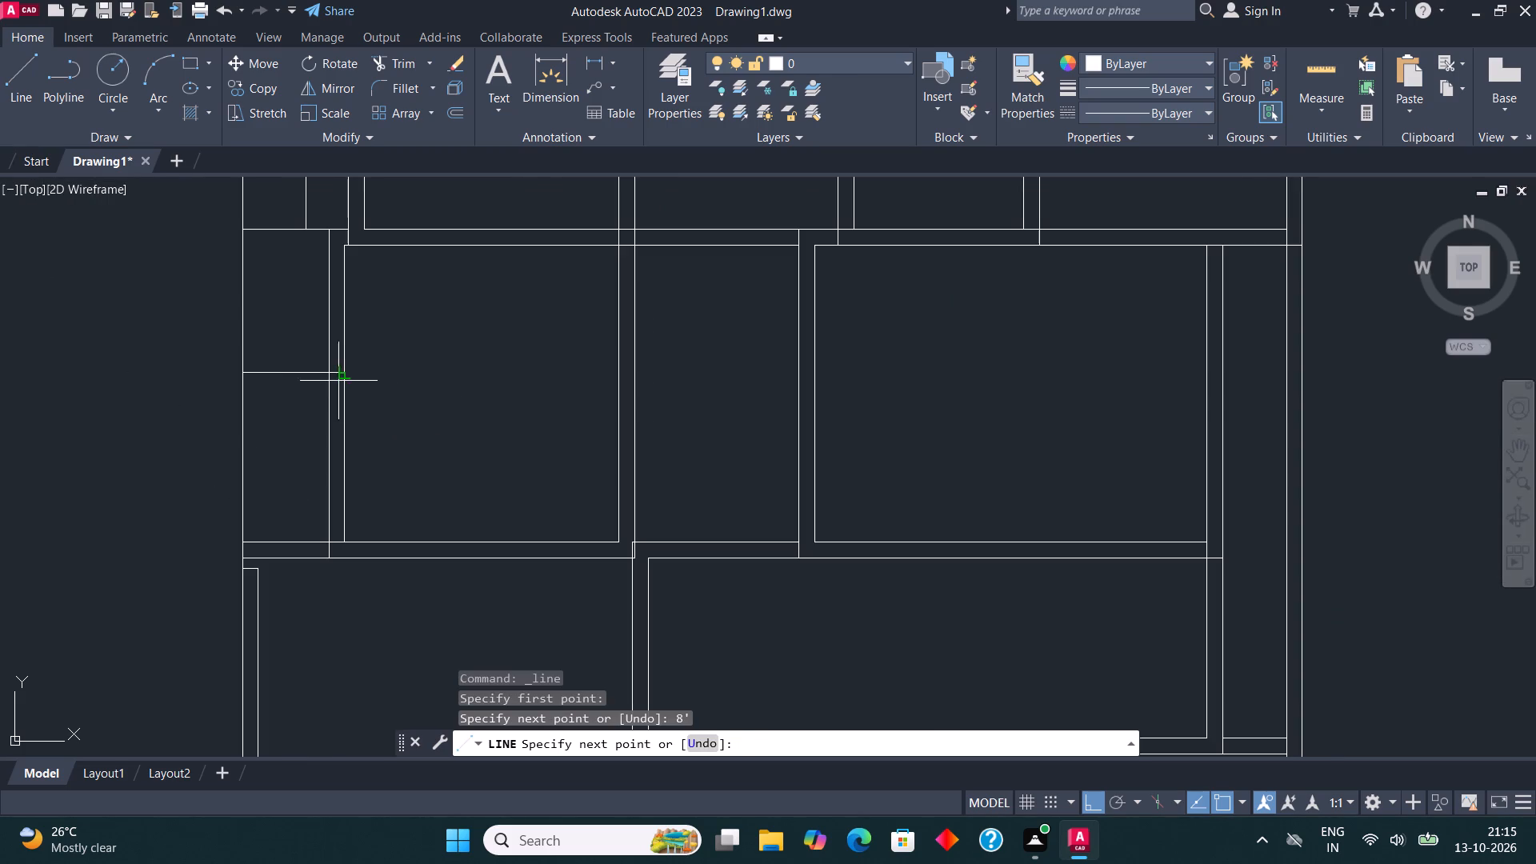
click(332, 374)
middle_drag(259, 374, 710, 391)
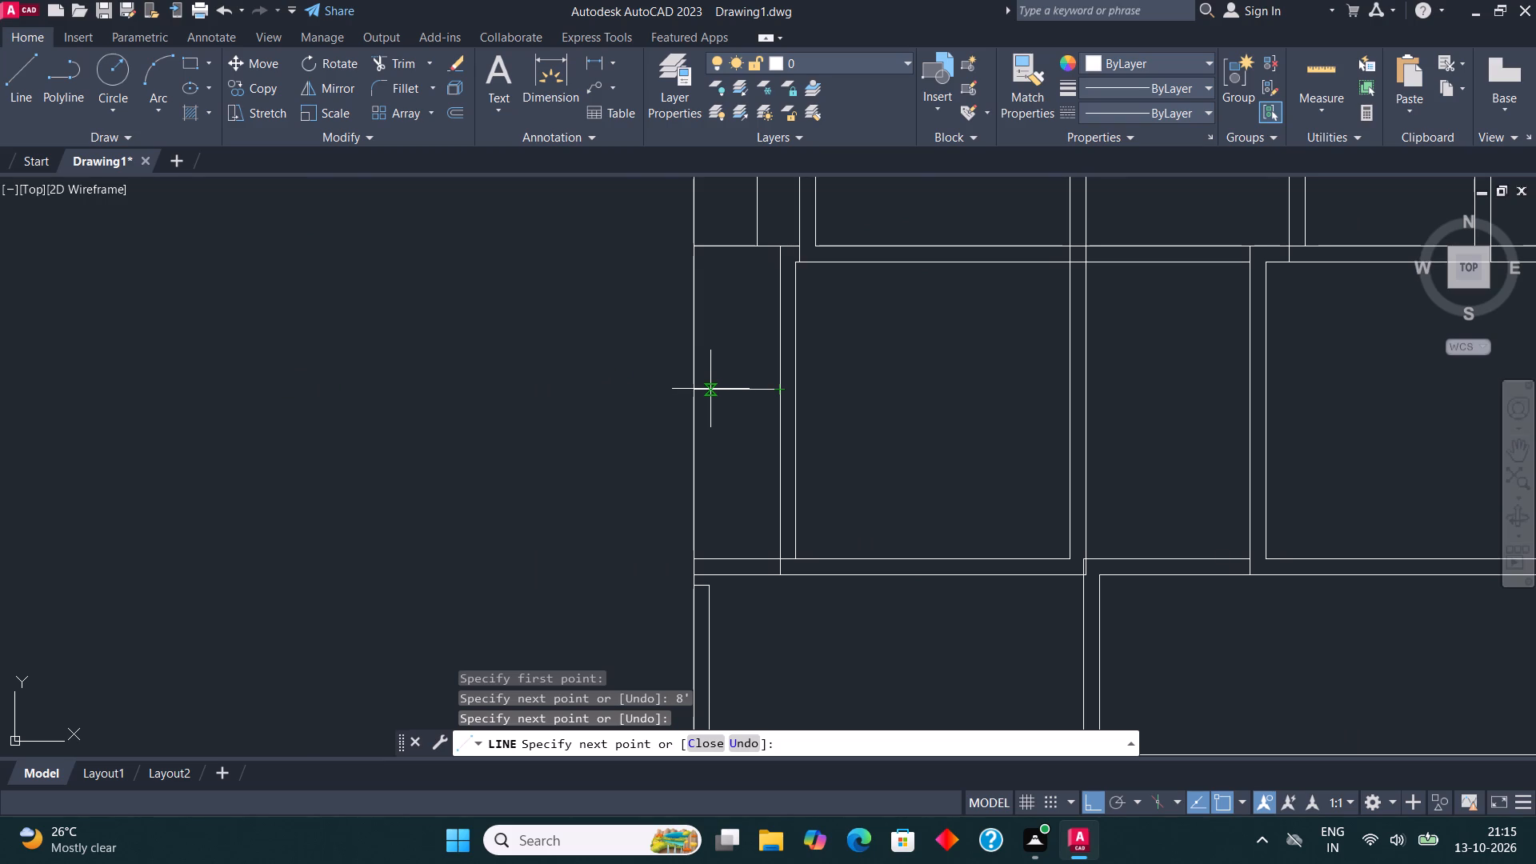
key(Escape)
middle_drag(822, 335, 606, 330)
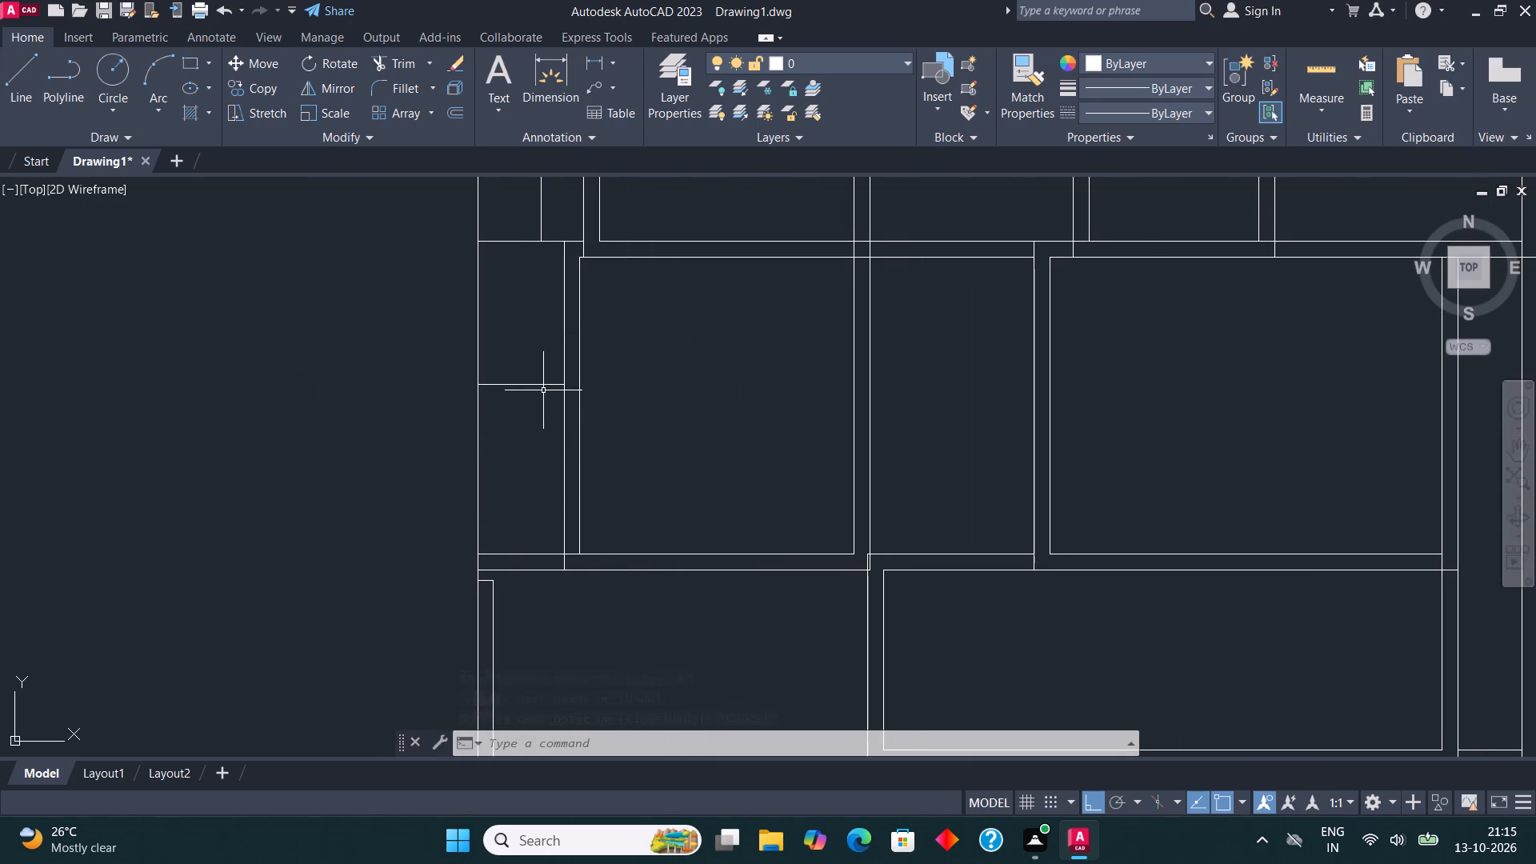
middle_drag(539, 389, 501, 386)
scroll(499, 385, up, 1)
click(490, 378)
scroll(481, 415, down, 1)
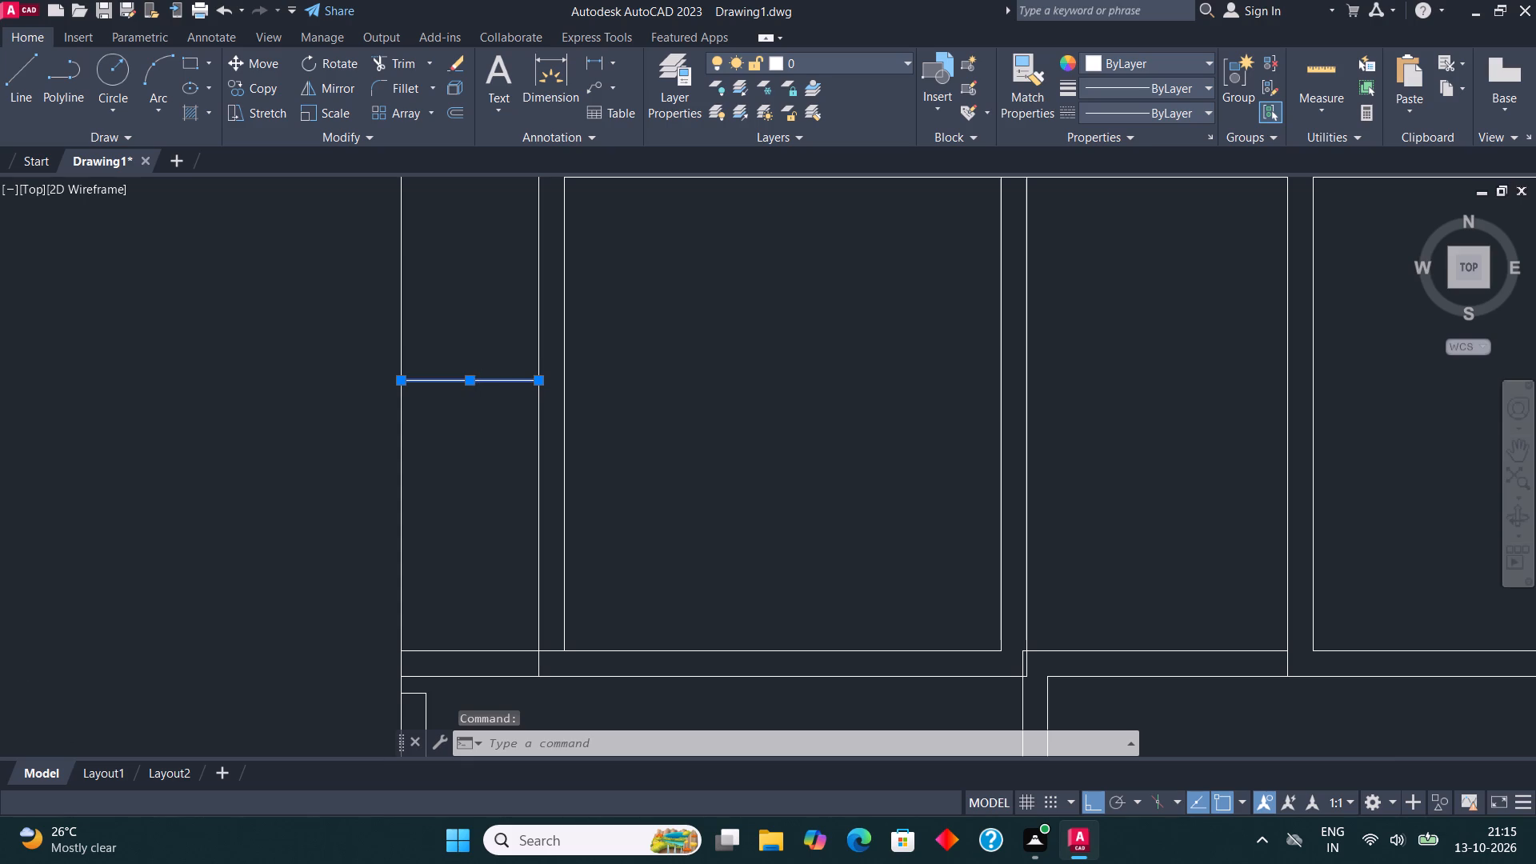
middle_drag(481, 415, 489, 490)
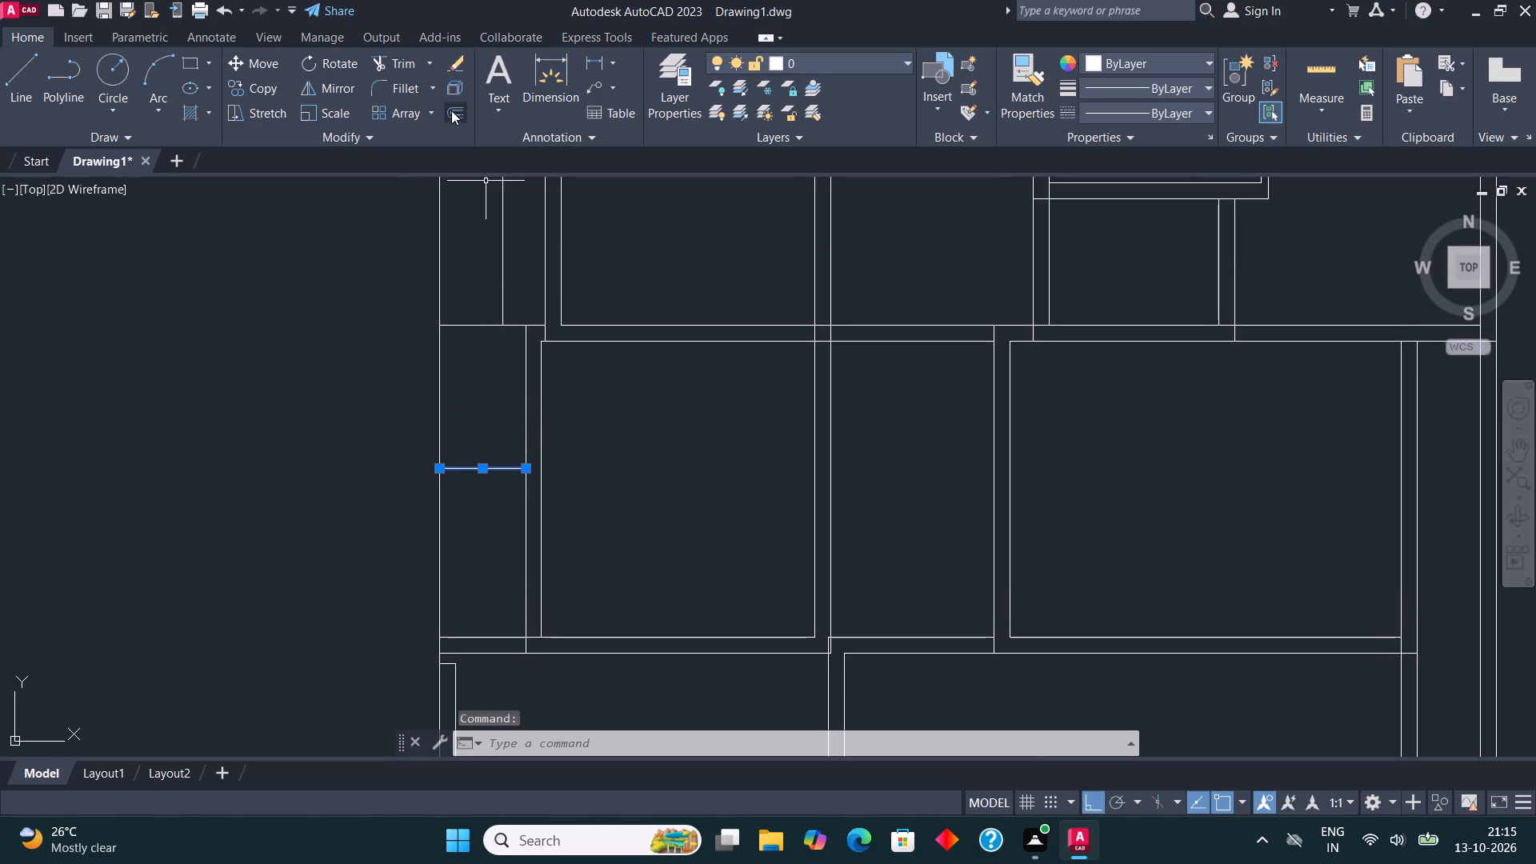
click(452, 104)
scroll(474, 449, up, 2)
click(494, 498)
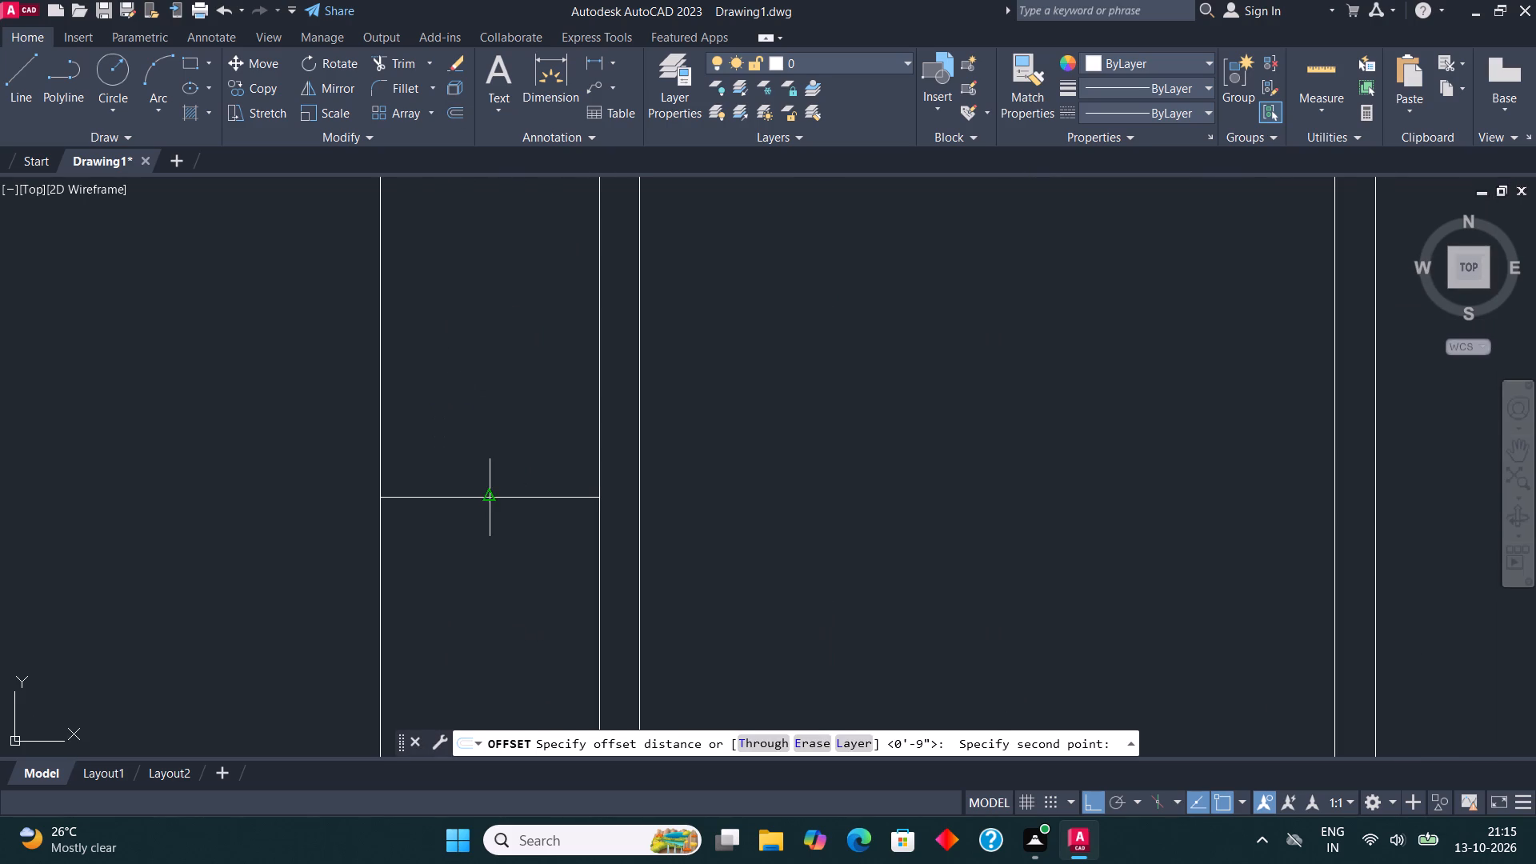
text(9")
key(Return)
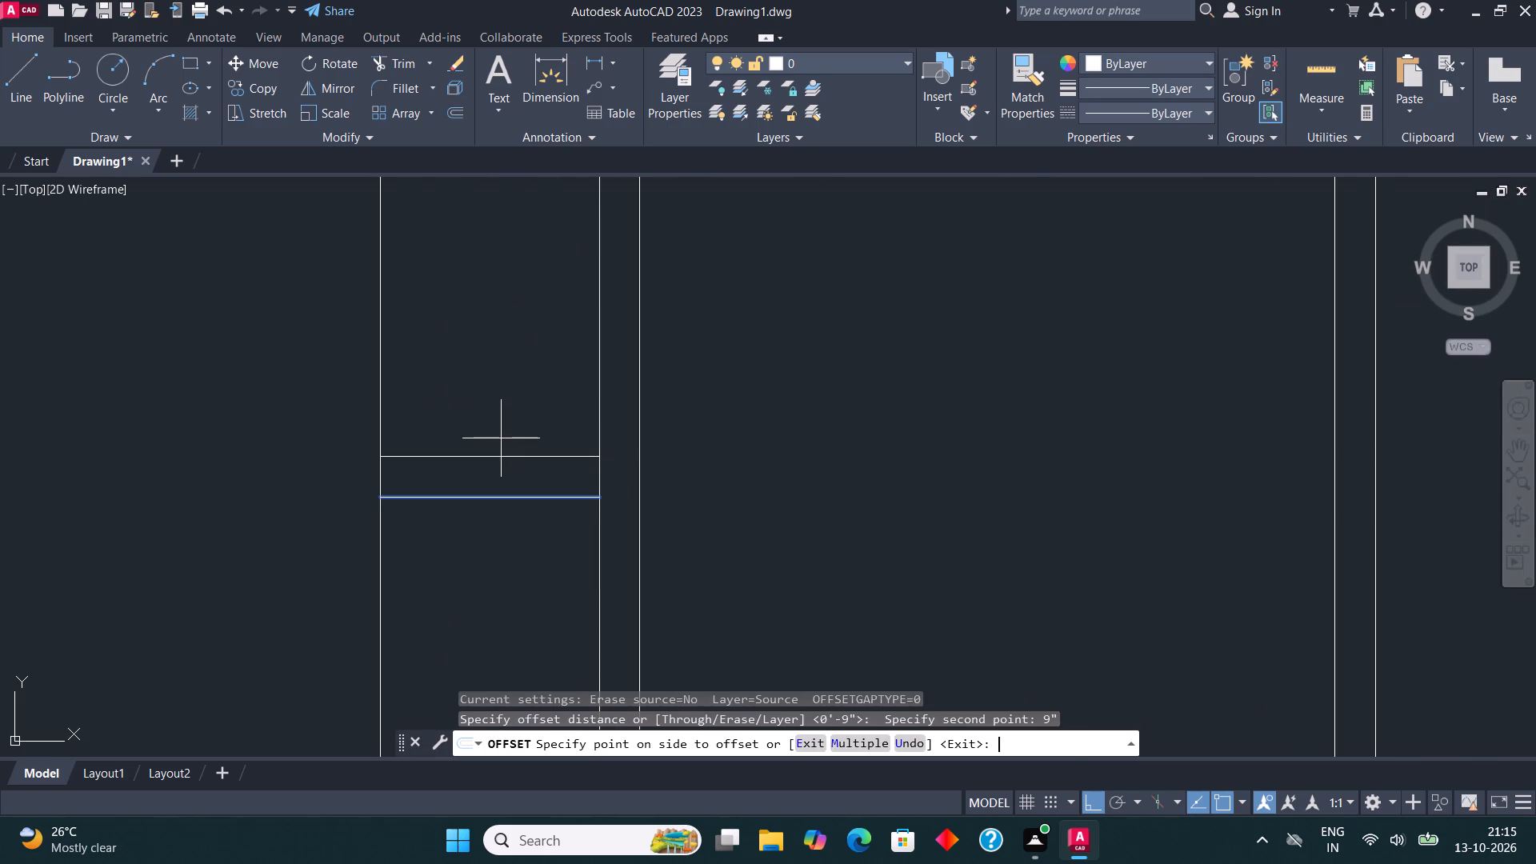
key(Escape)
Offset the short horizontal cross line between the outermost left wall and the room's left wall 9" upward.
drag(509, 520, 508, 507)
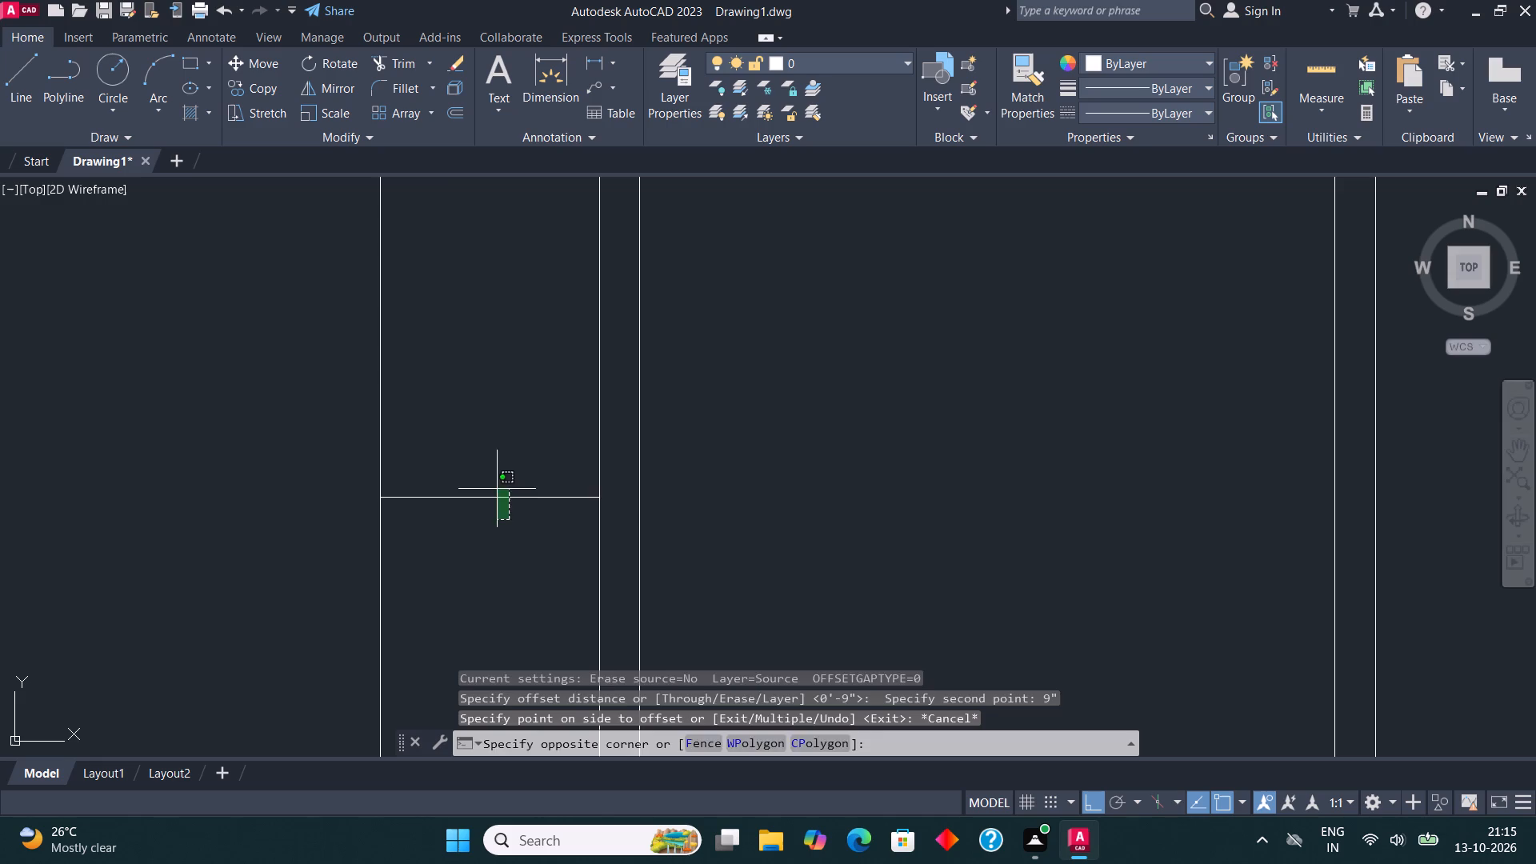
click(464, 441)
click(463, 114)
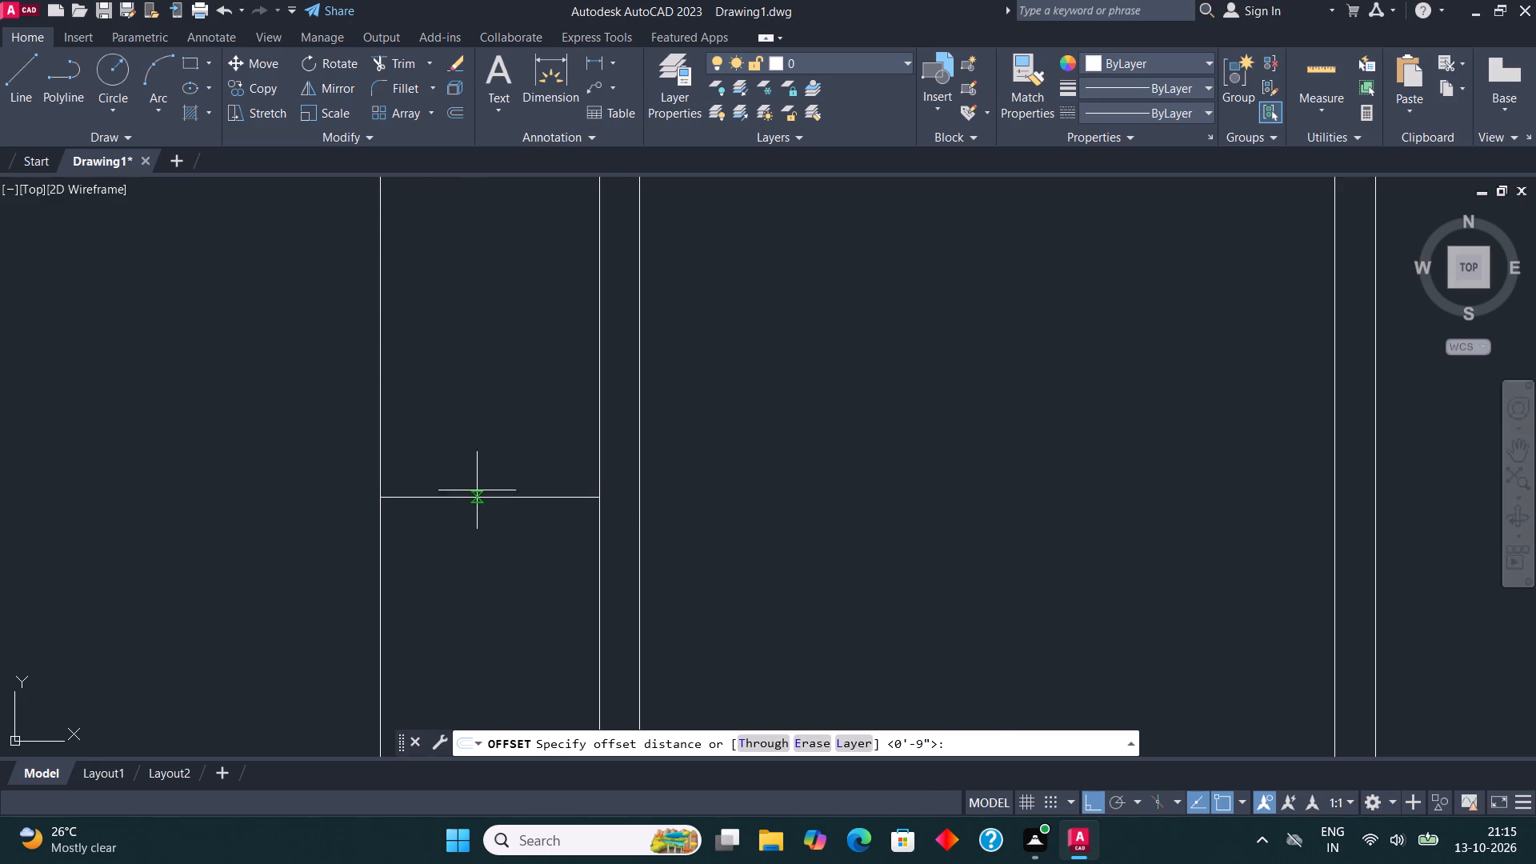
click(480, 498)
text(9")
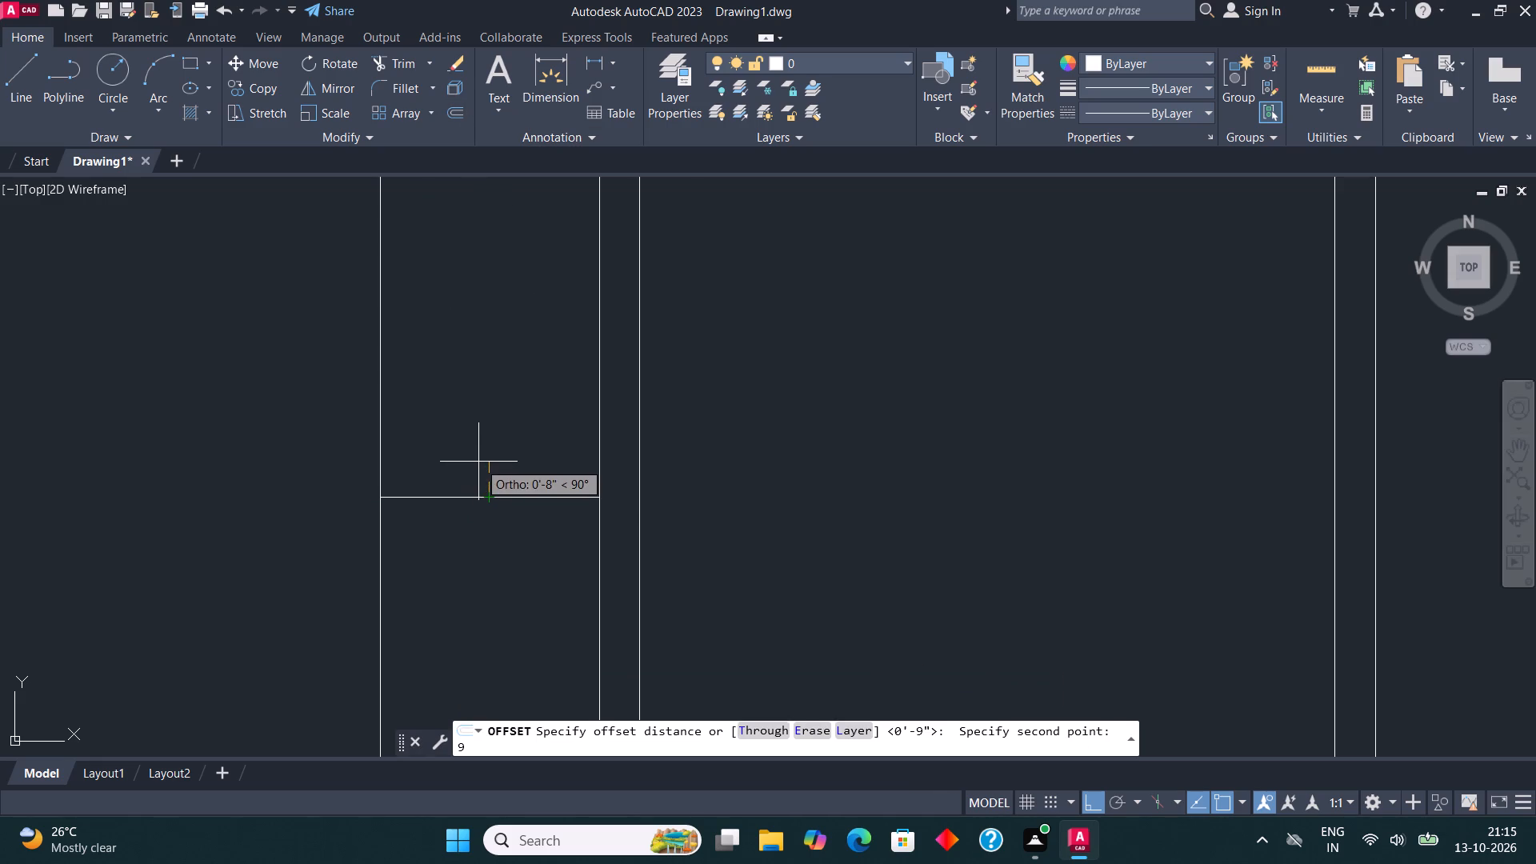
key(Return)
click(506, 321)
key(Escape)
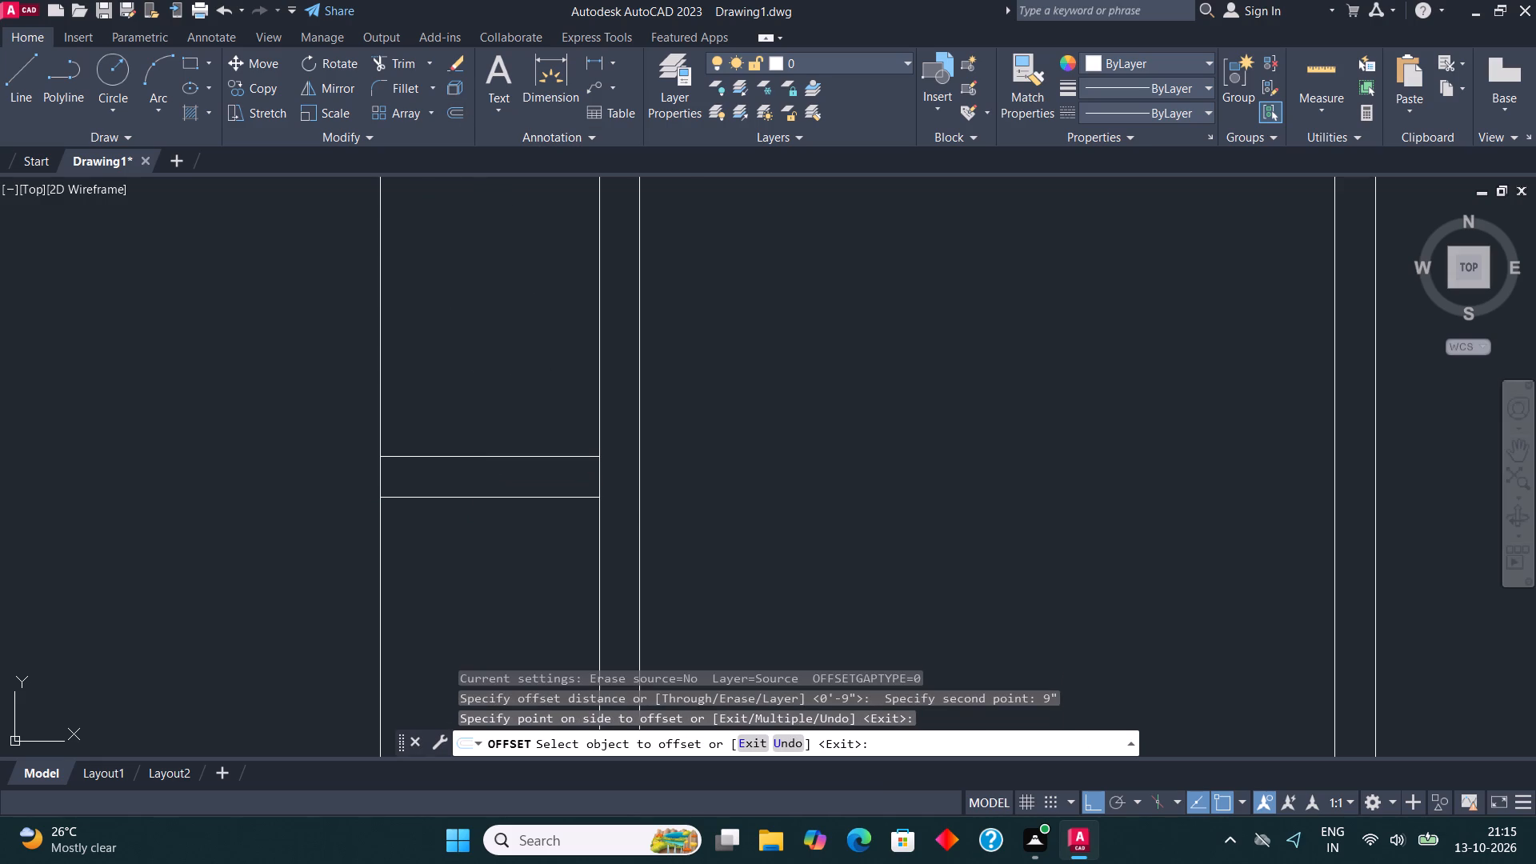
Draw a short vertical line from the room's inner lower-left corner down to the lower line of its bottom wall.
scroll(511, 365, down, 3)
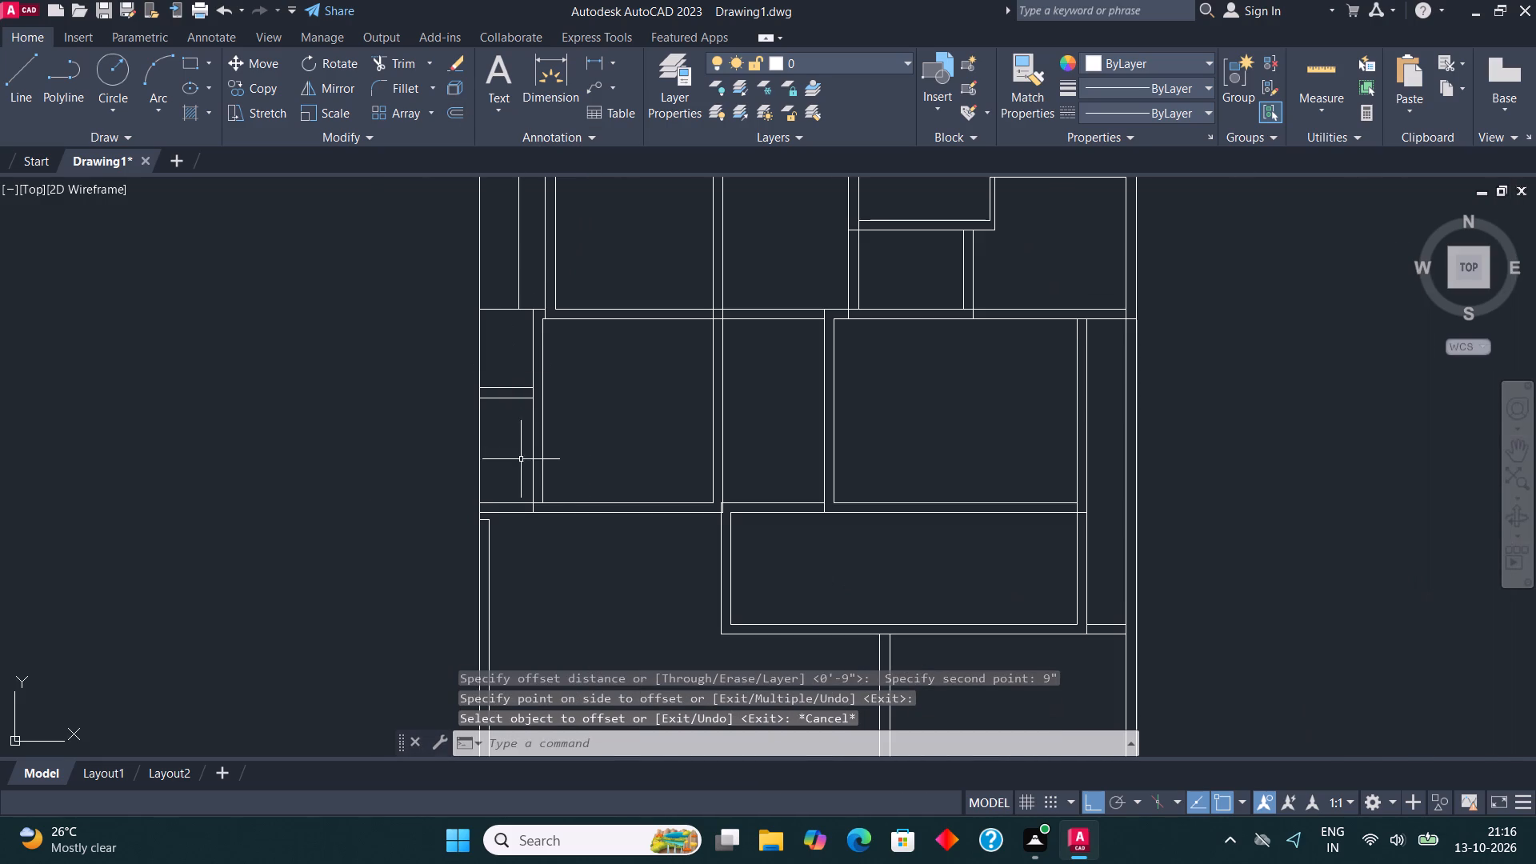
scroll(526, 510, up, 4)
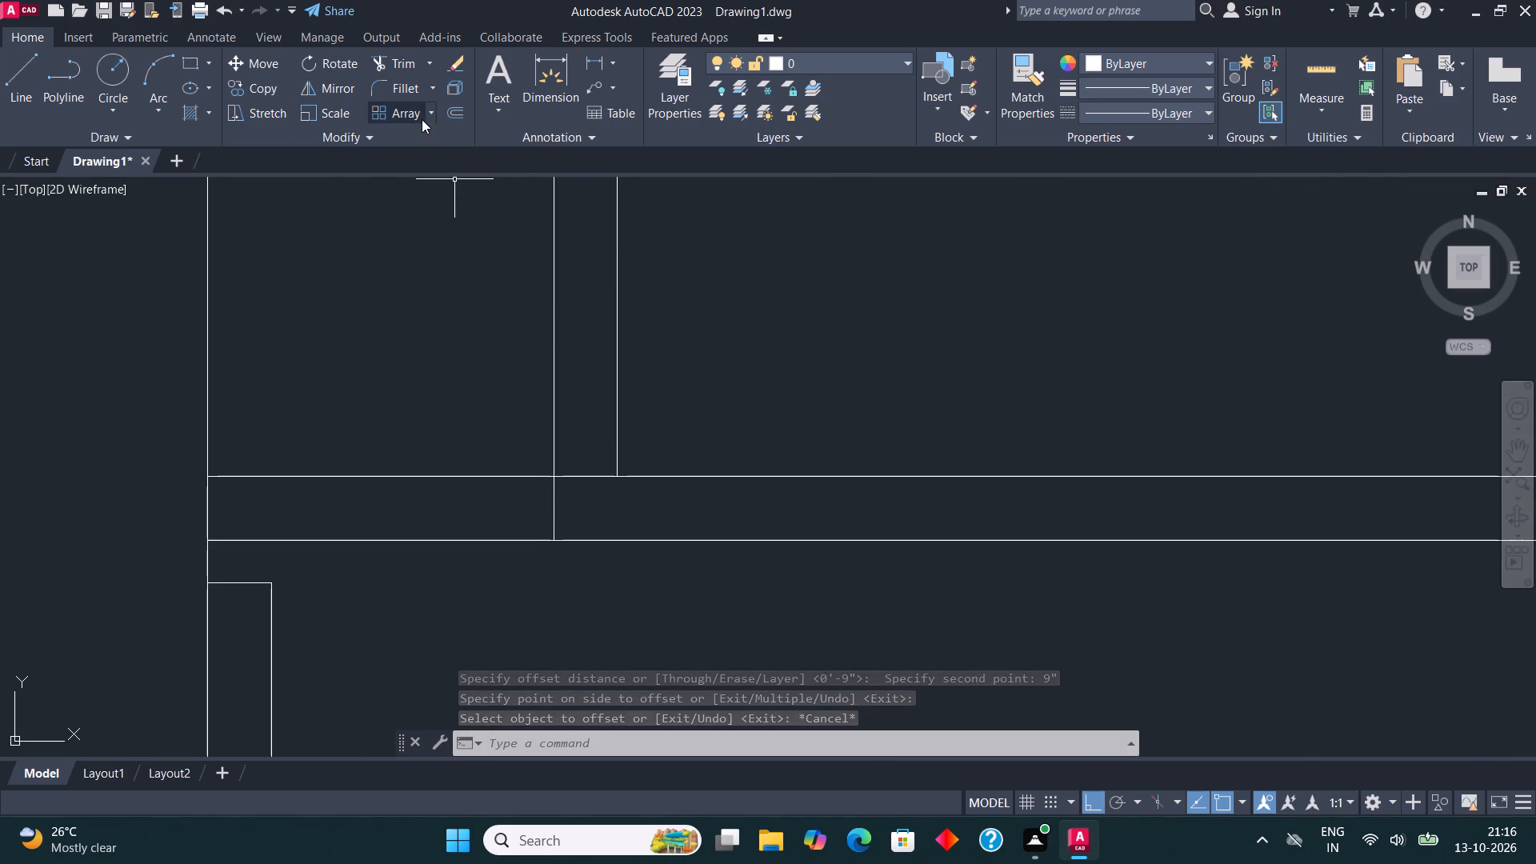
click(6, 73)
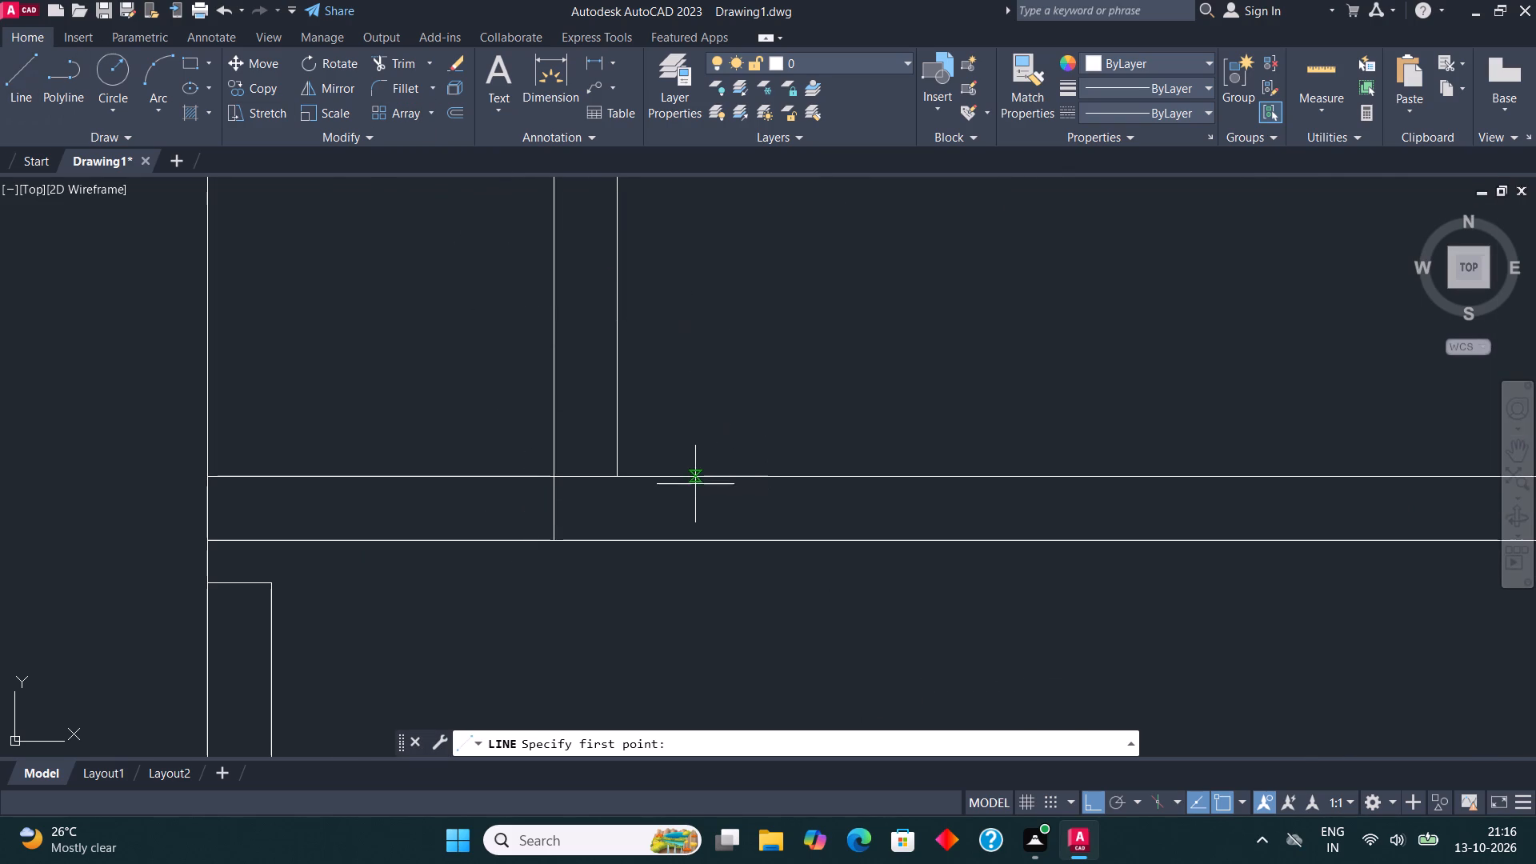
click(615, 478)
click(622, 538)
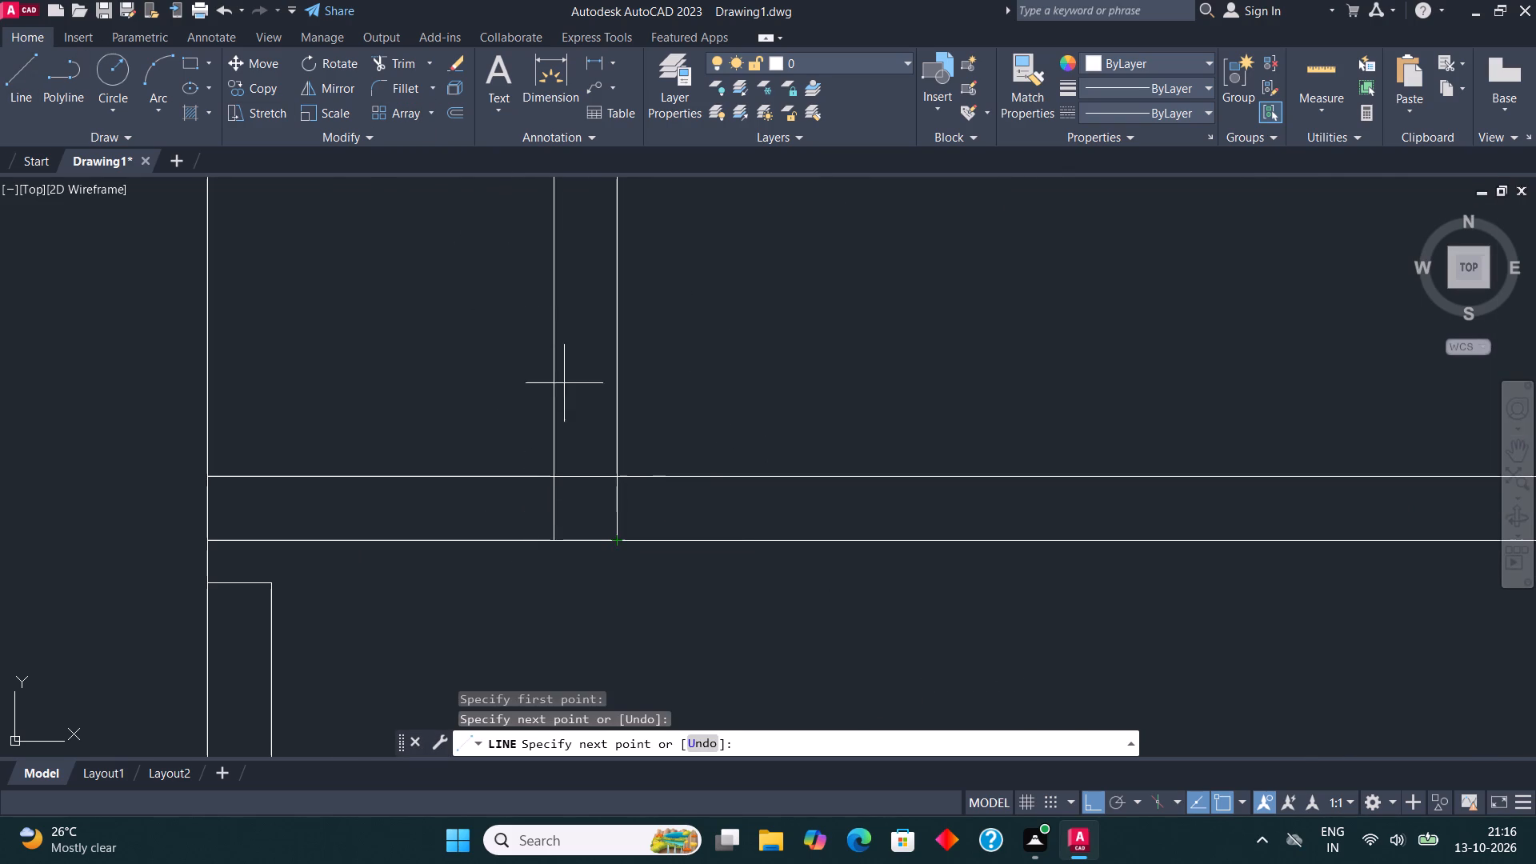
Trim the left wall's outer line below the upper bottom-wall line, and that upper line between the two left wall lines.
click(400, 57)
click(519, 491)
click(582, 507)
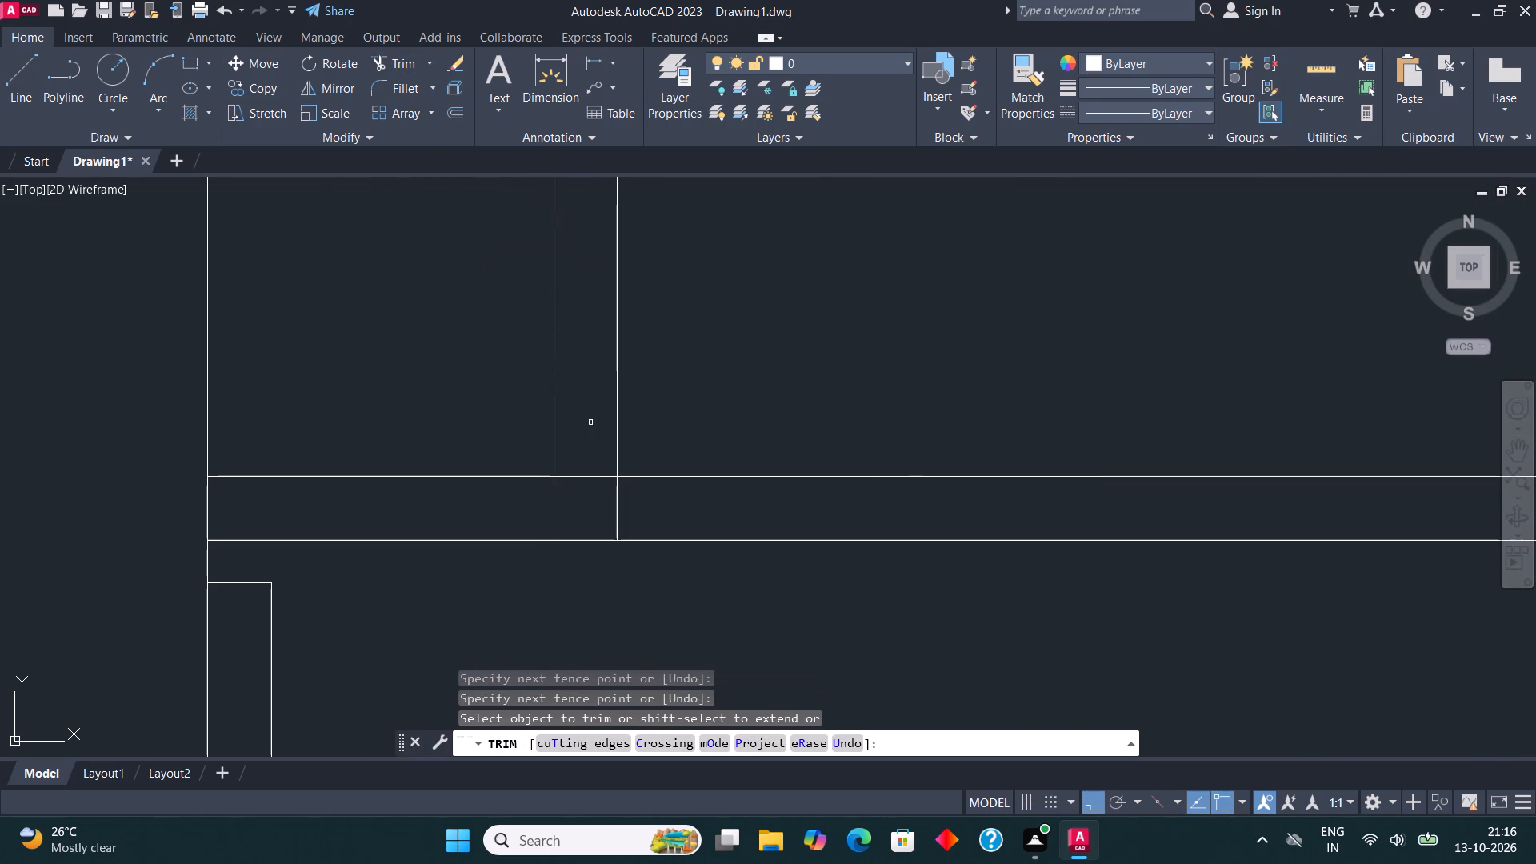
scroll(594, 410, down, 2)
click(595, 417)
click(588, 441)
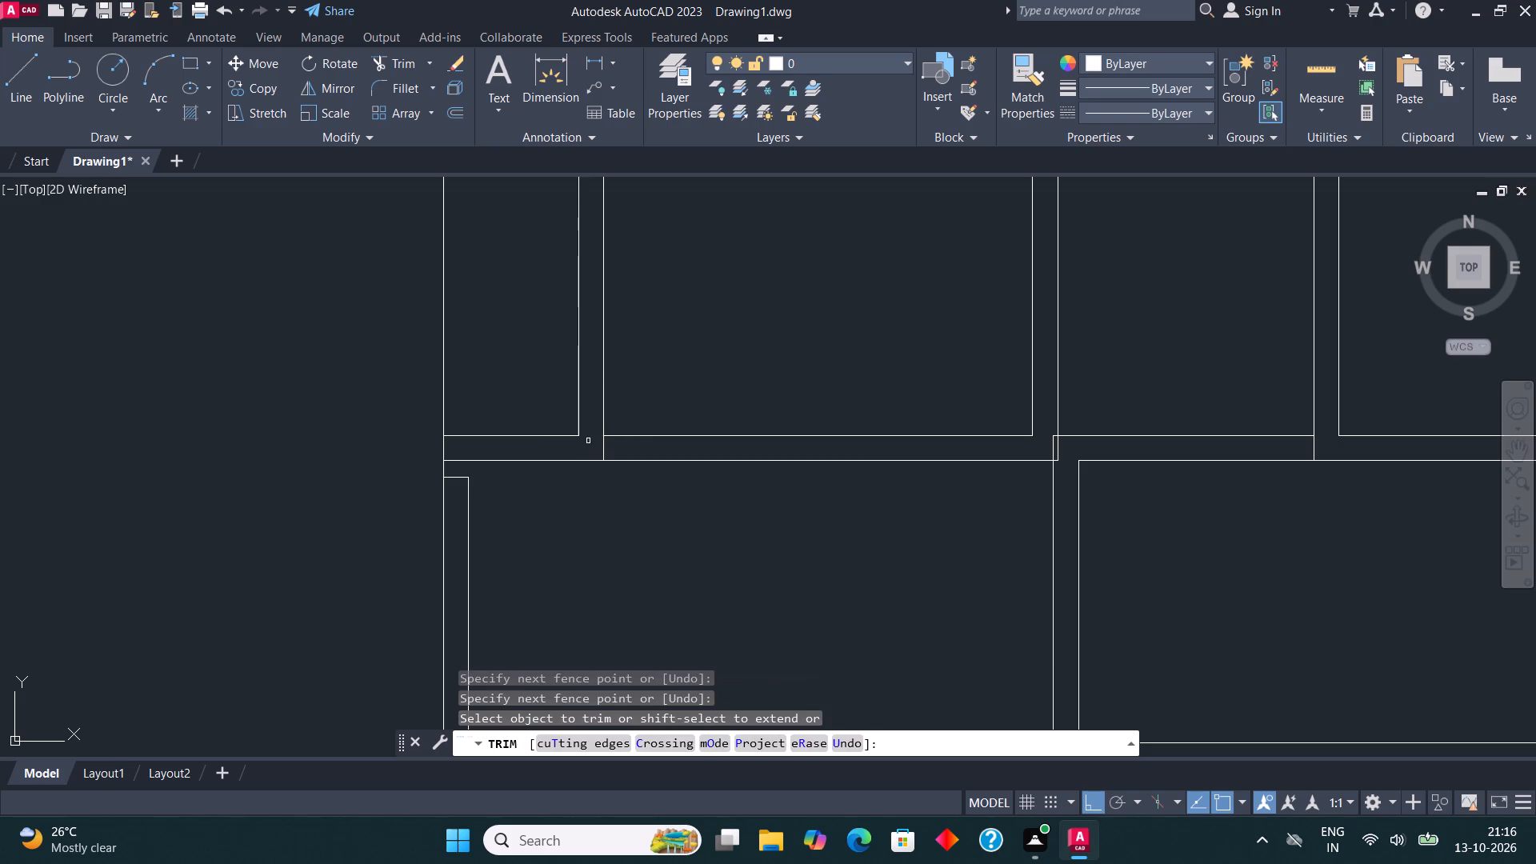
key(Escape)
Draw a short vertical line from the top of the lower-left space's inner left wall line up to the wall above.
scroll(538, 366, down, 3)
middle_drag(547, 367, 488, 334)
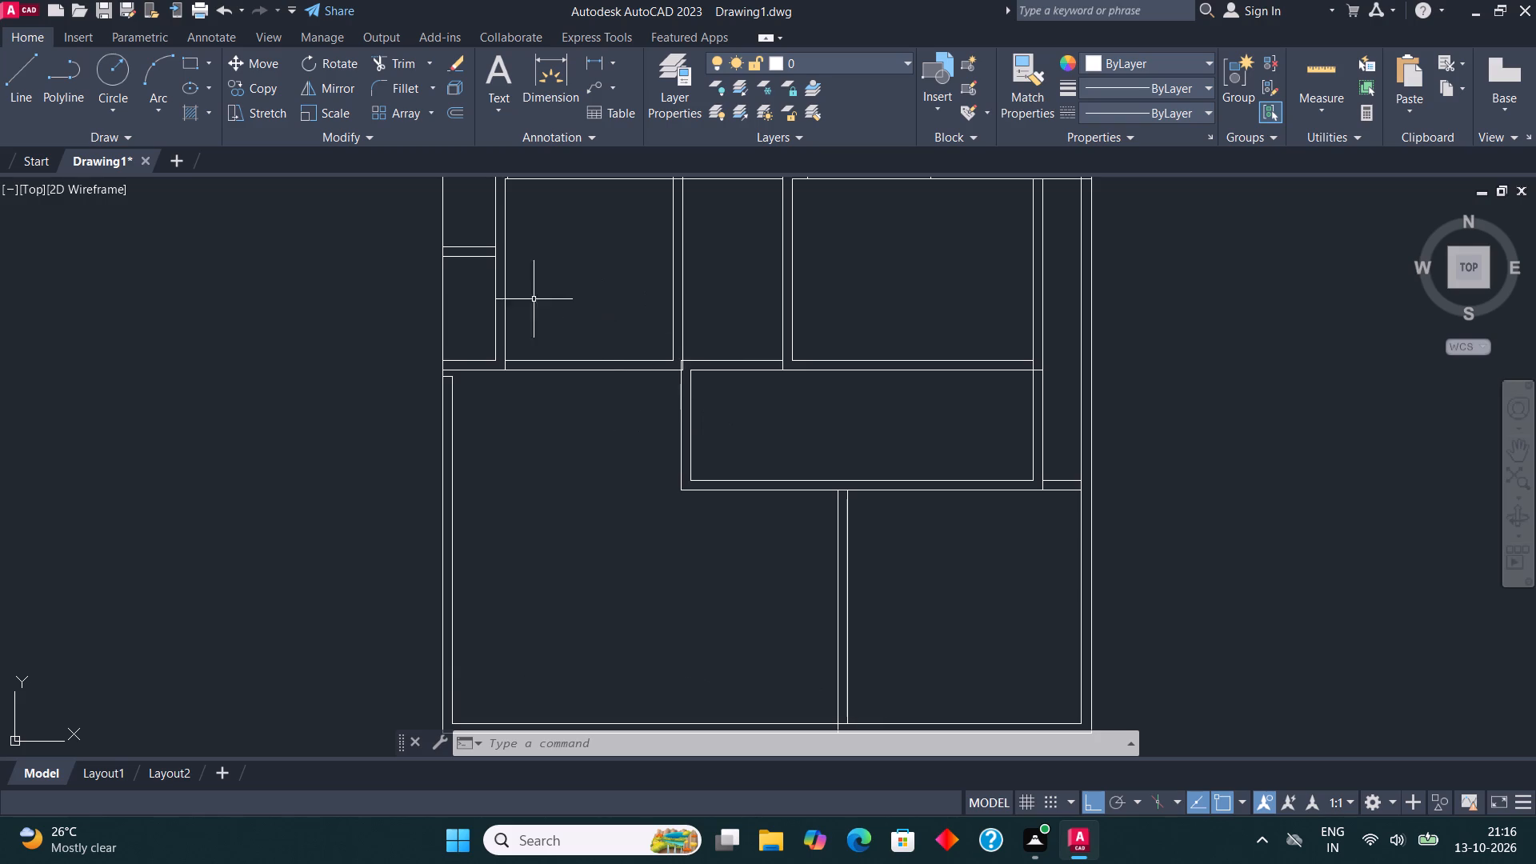
click(7, 88)
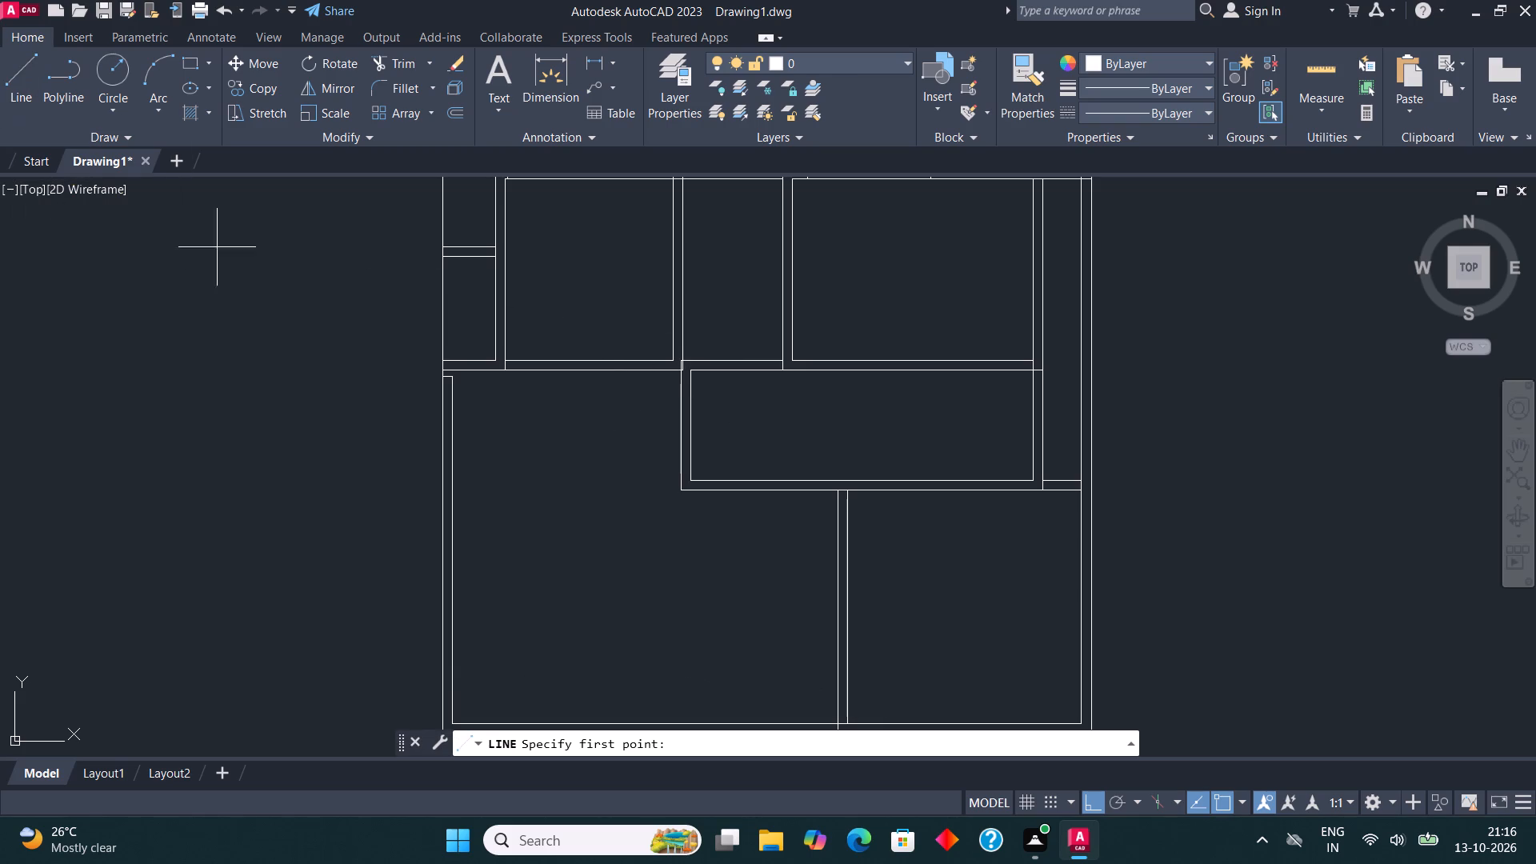
scroll(457, 371, up, 3)
click(425, 391)
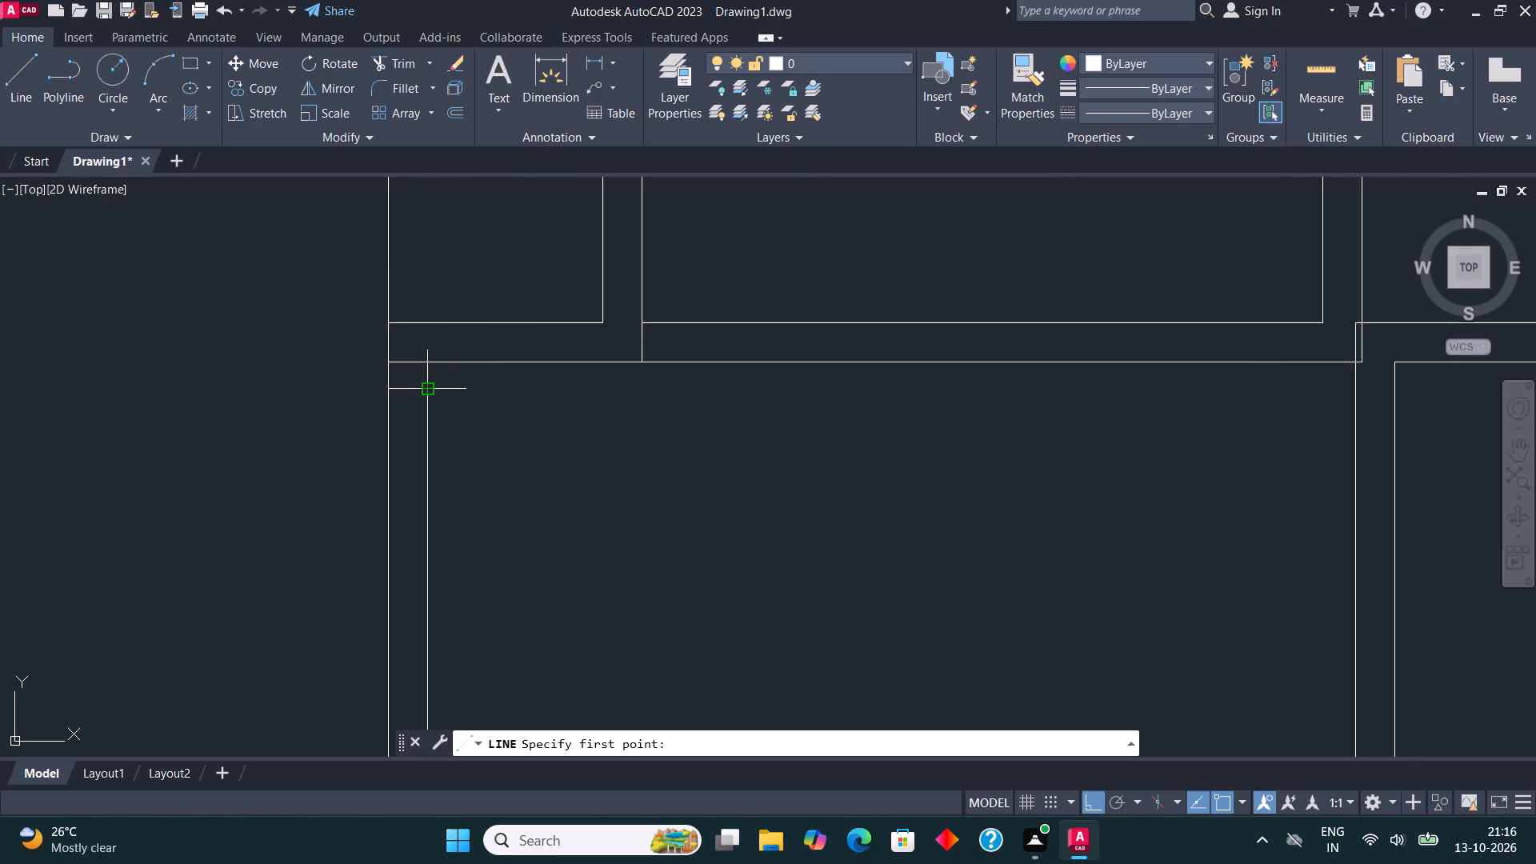
click(427, 361)
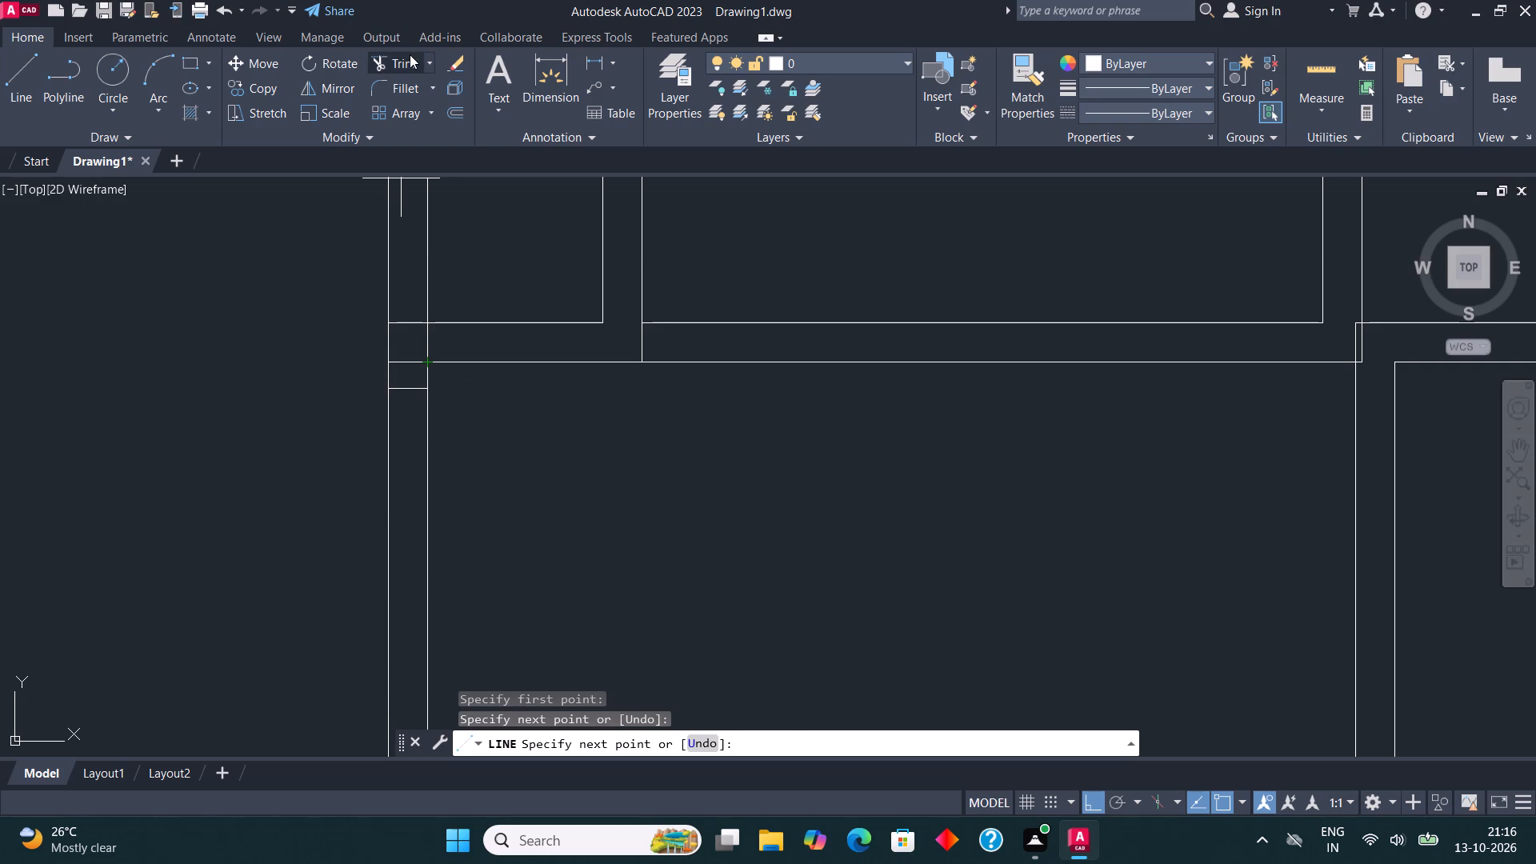
Trim away the short horizontal line capping the lower-left space's left wall just below the wall above.
click(410, 54)
click(414, 381)
click(411, 410)
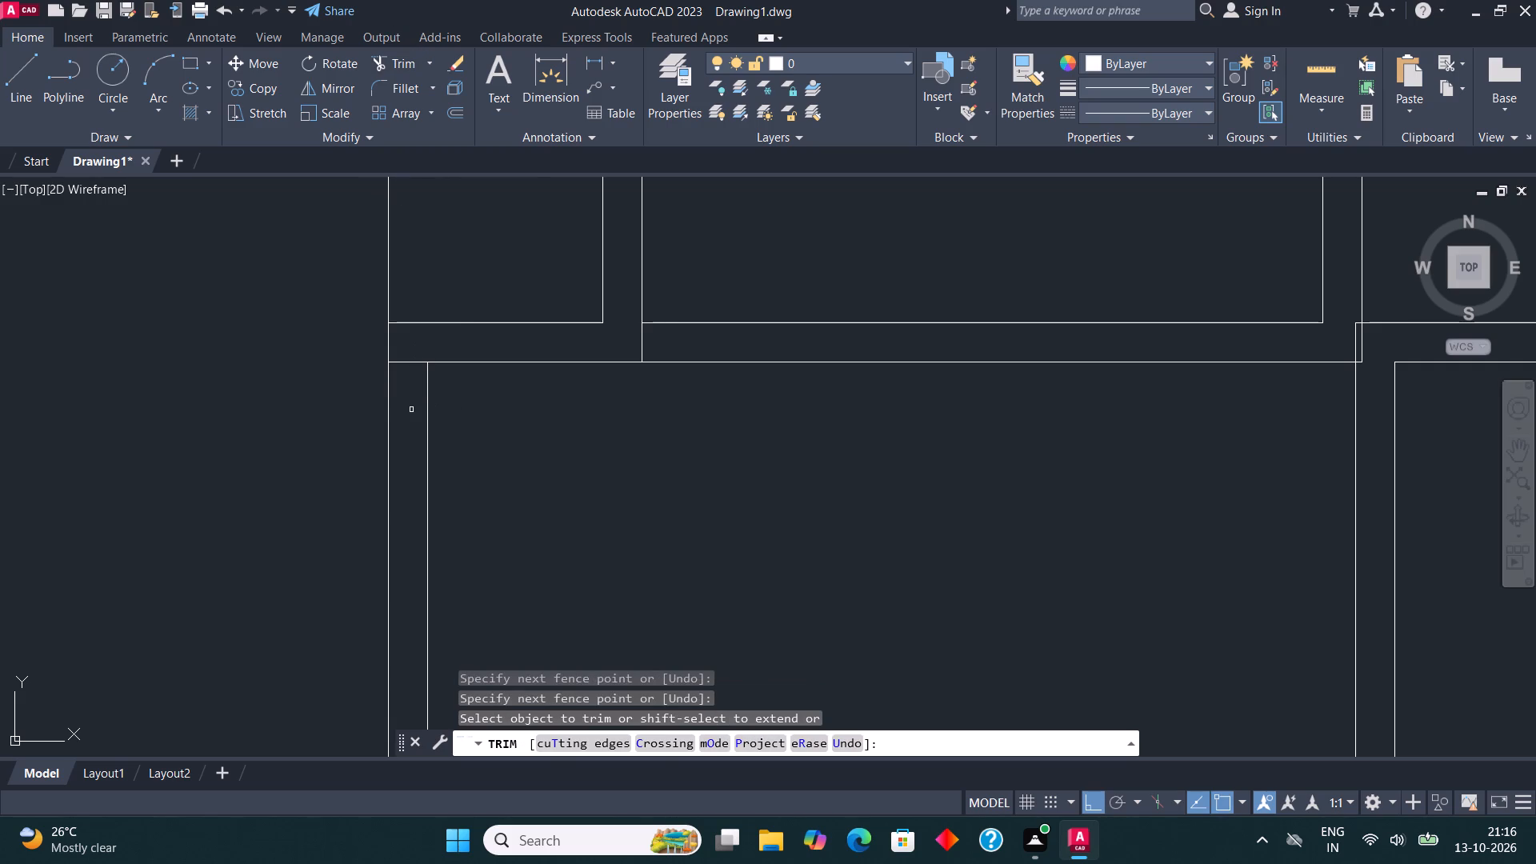
key(Escape)
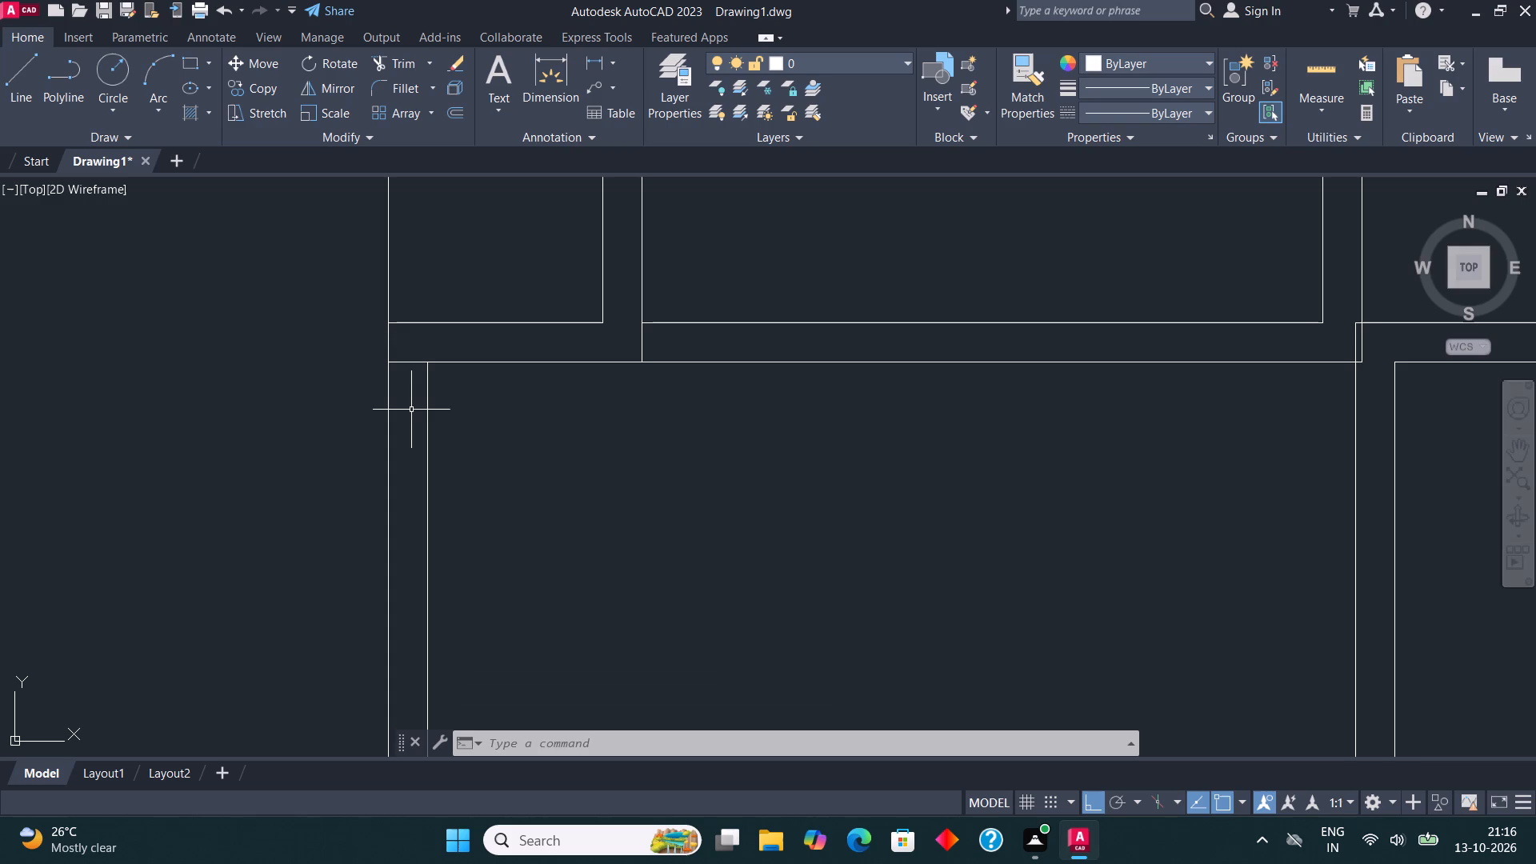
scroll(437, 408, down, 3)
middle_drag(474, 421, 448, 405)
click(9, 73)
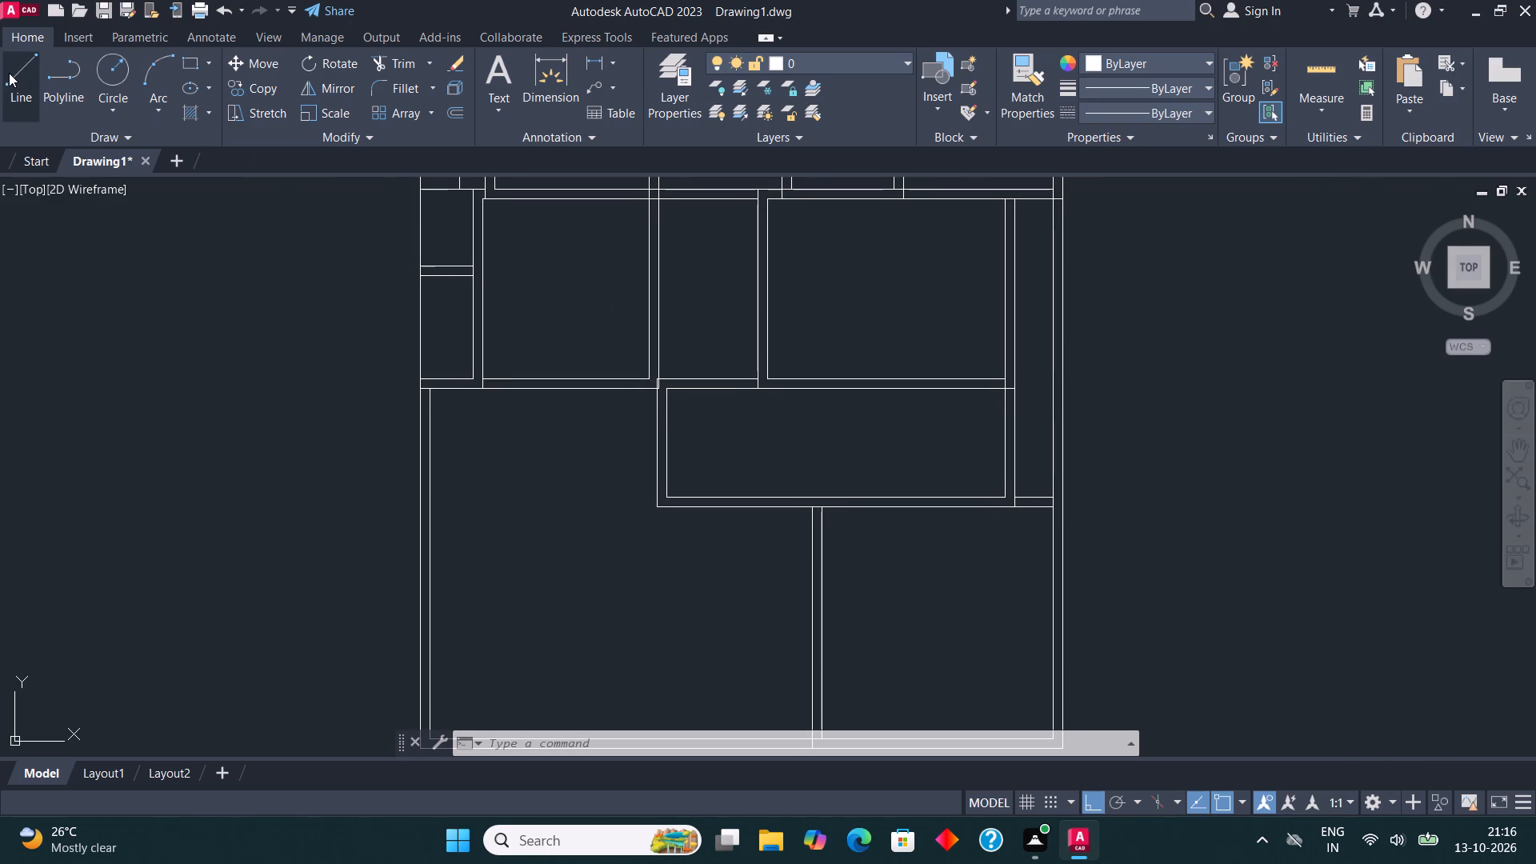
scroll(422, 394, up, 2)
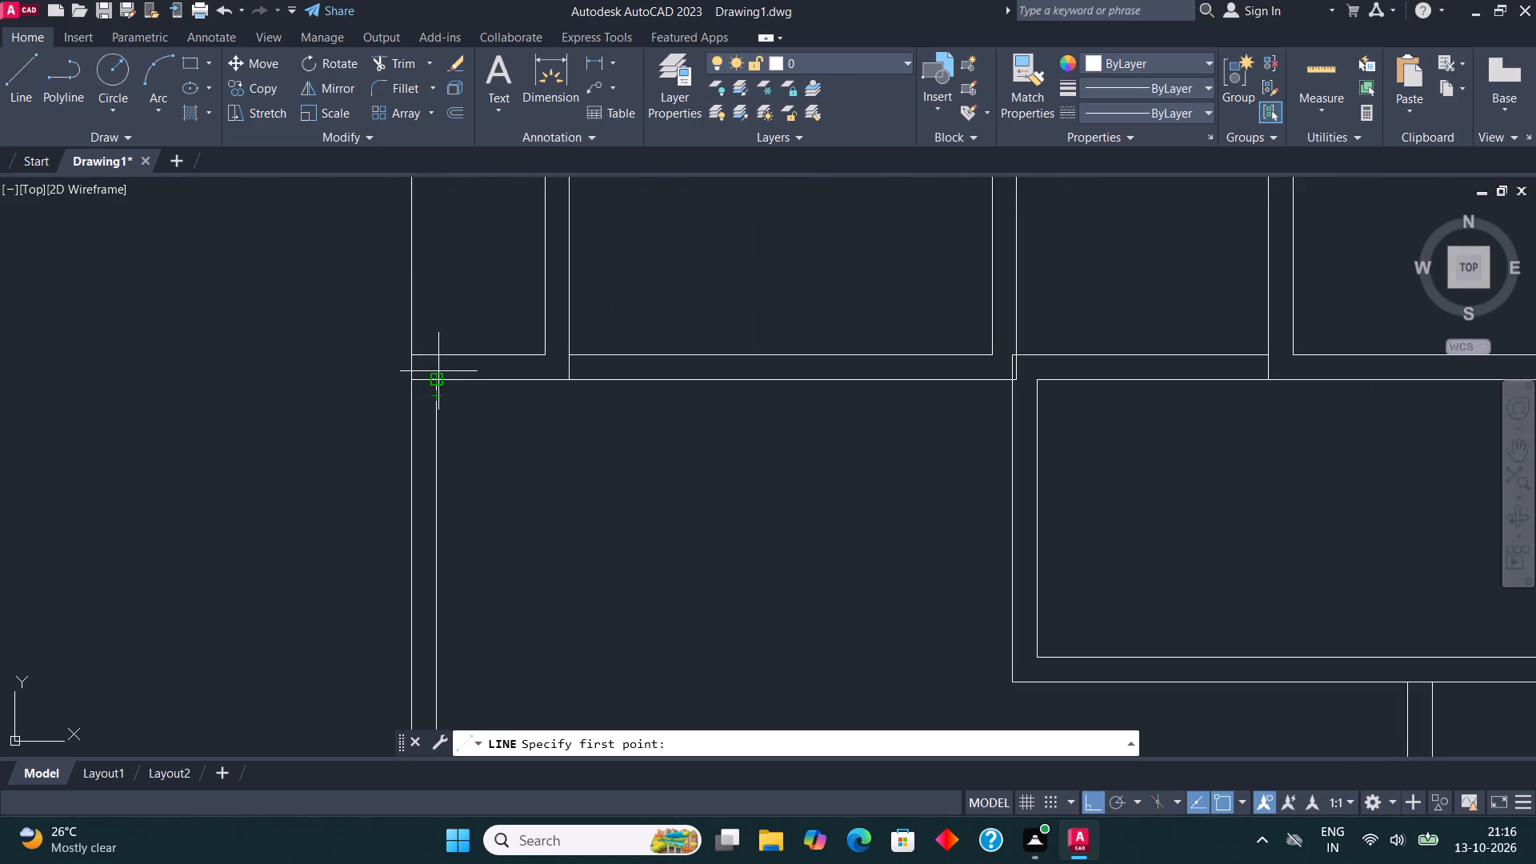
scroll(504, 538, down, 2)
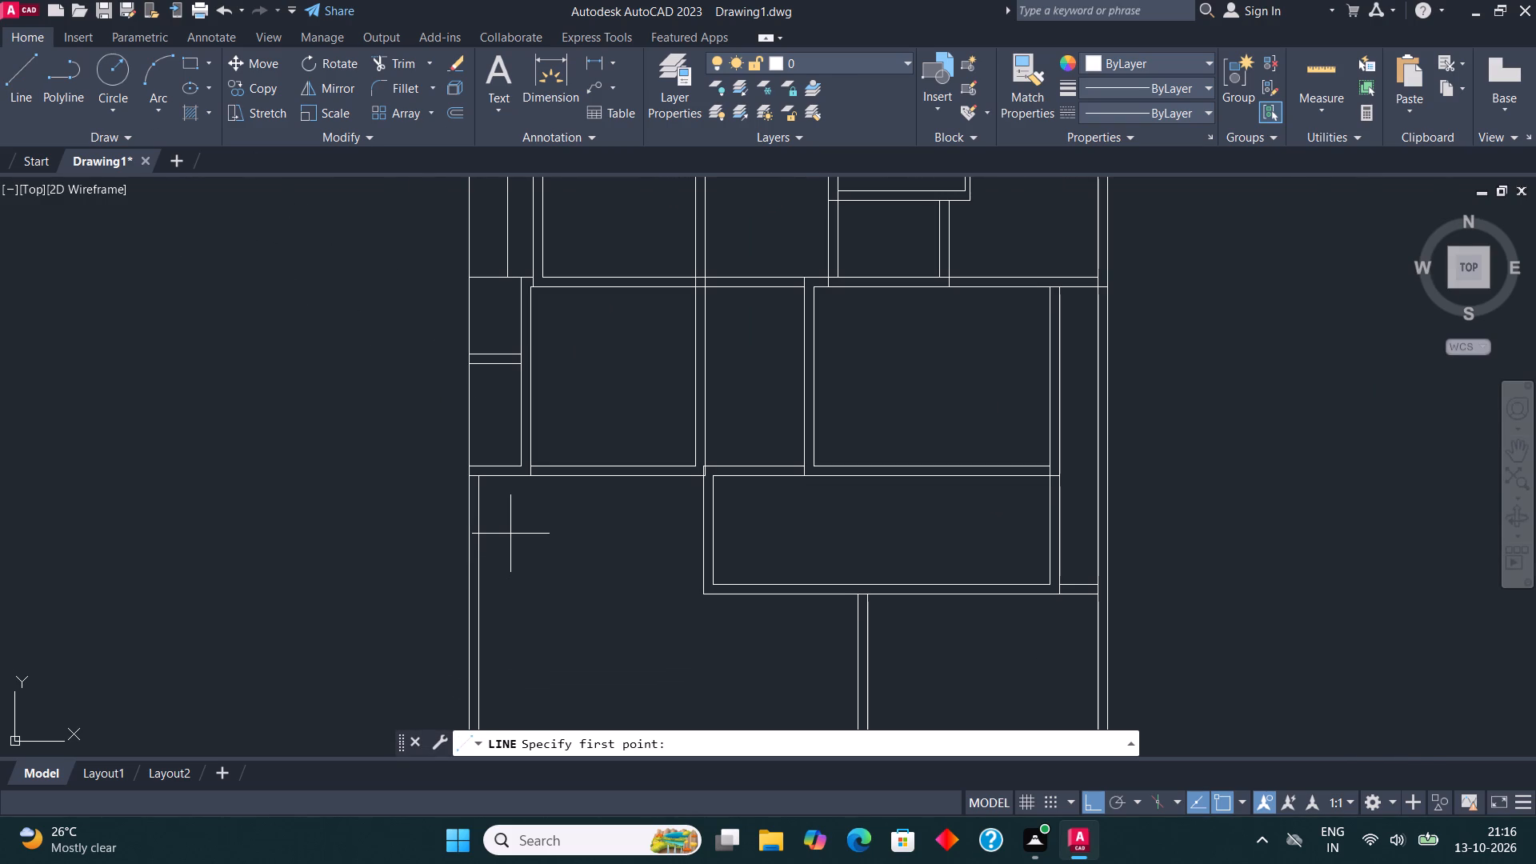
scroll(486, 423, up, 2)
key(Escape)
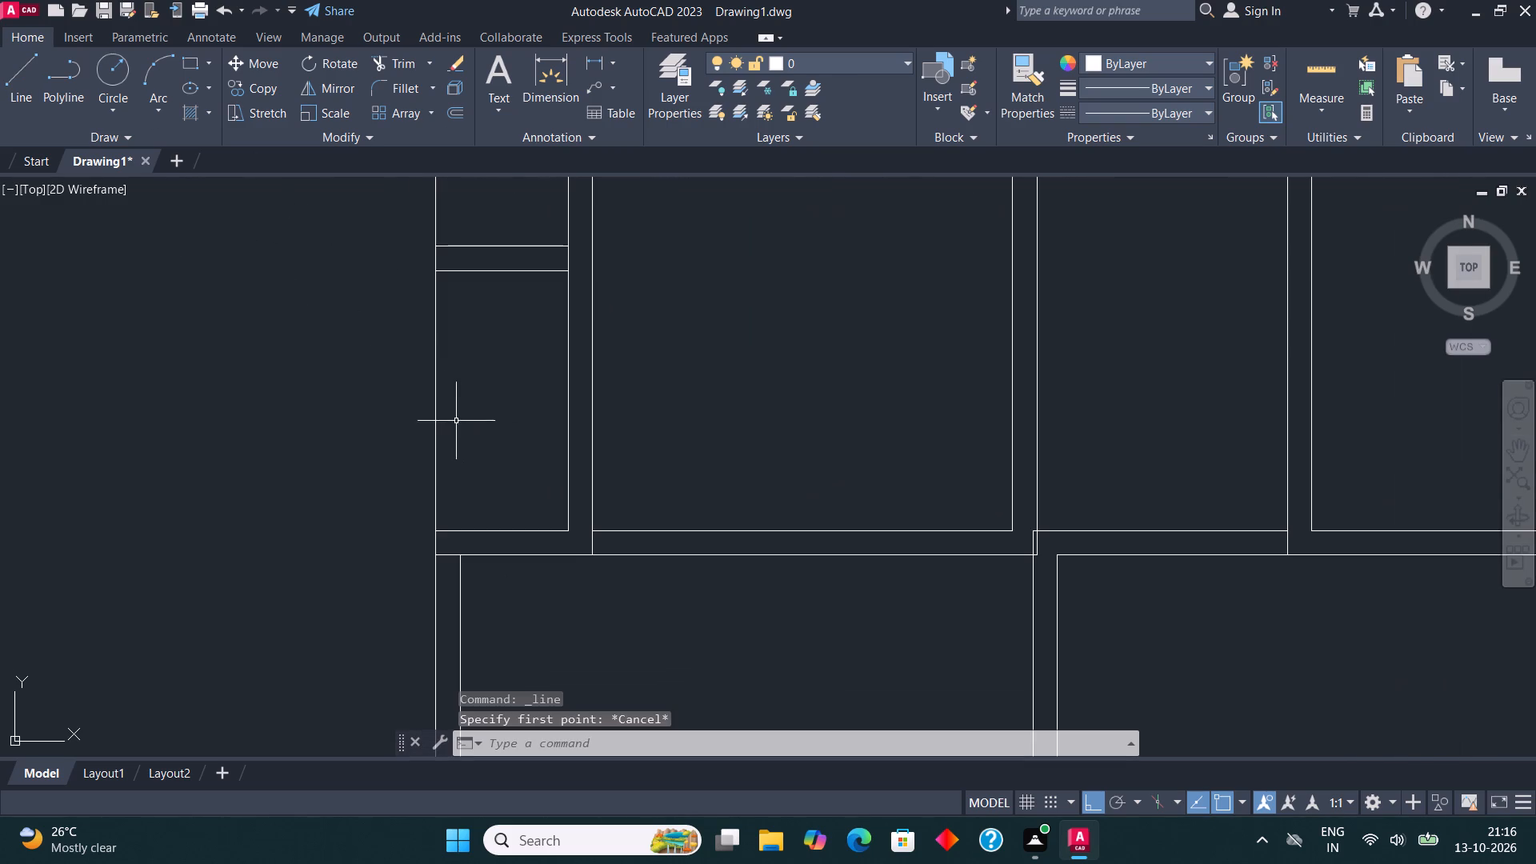
Offset the outermost left wall line of the small compartment below the cross wall 9" inward to the right.
click(435, 400)
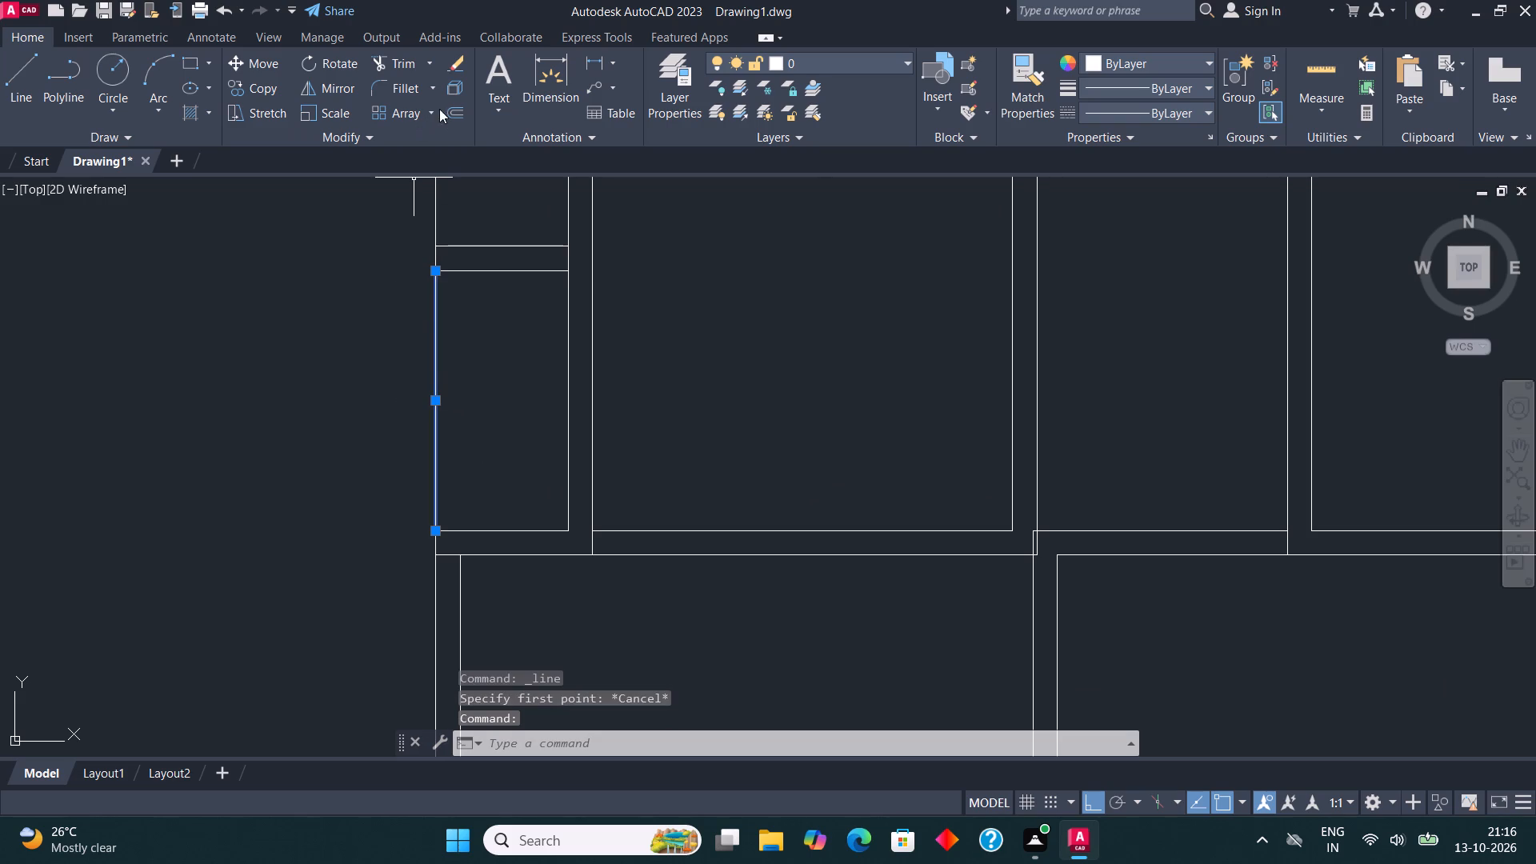
click(455, 108)
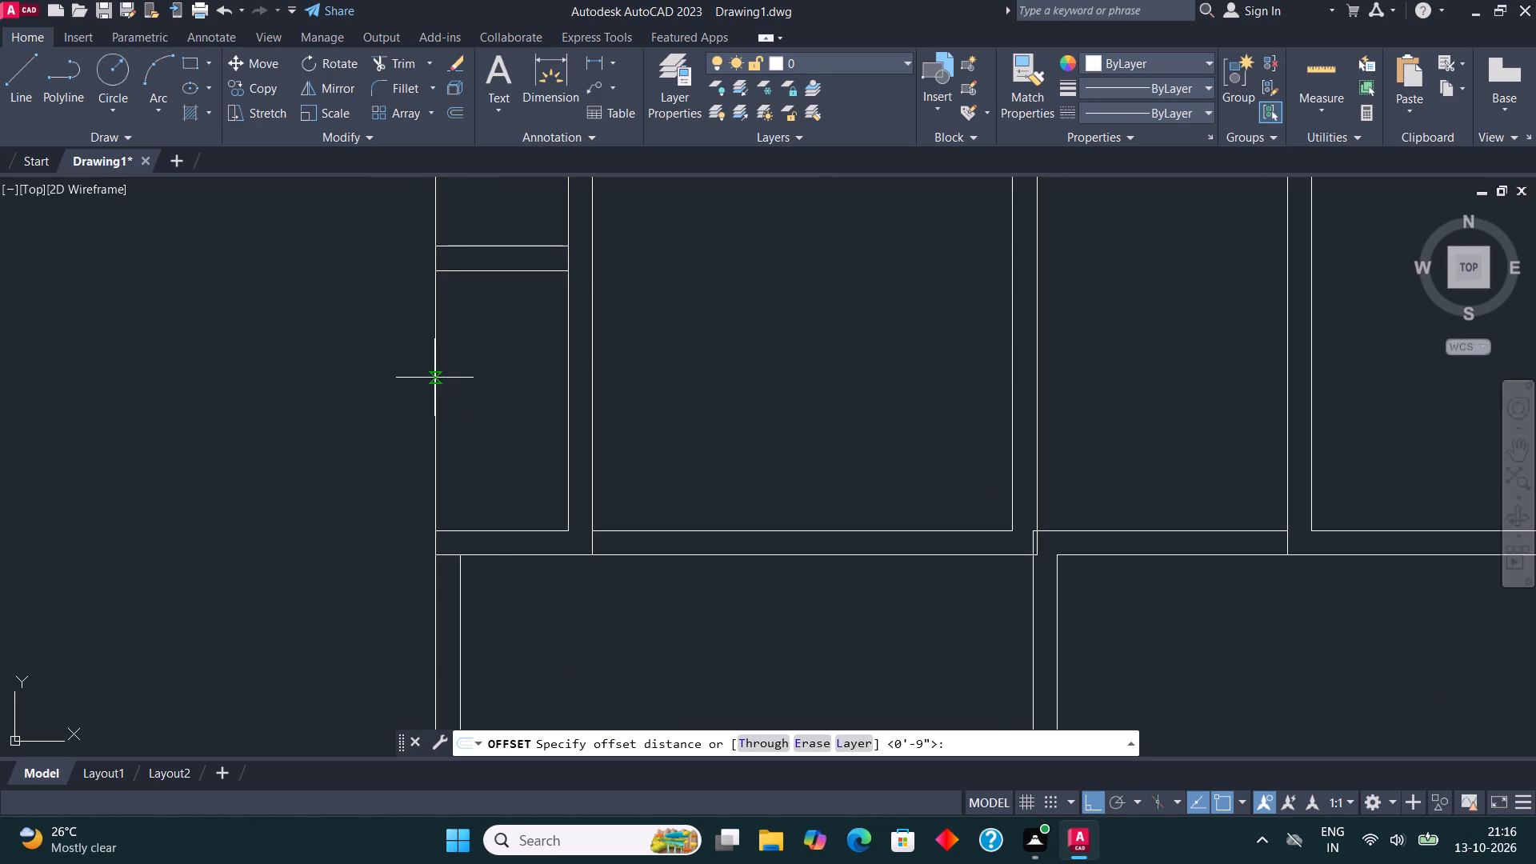
click(434, 378)
key(9)
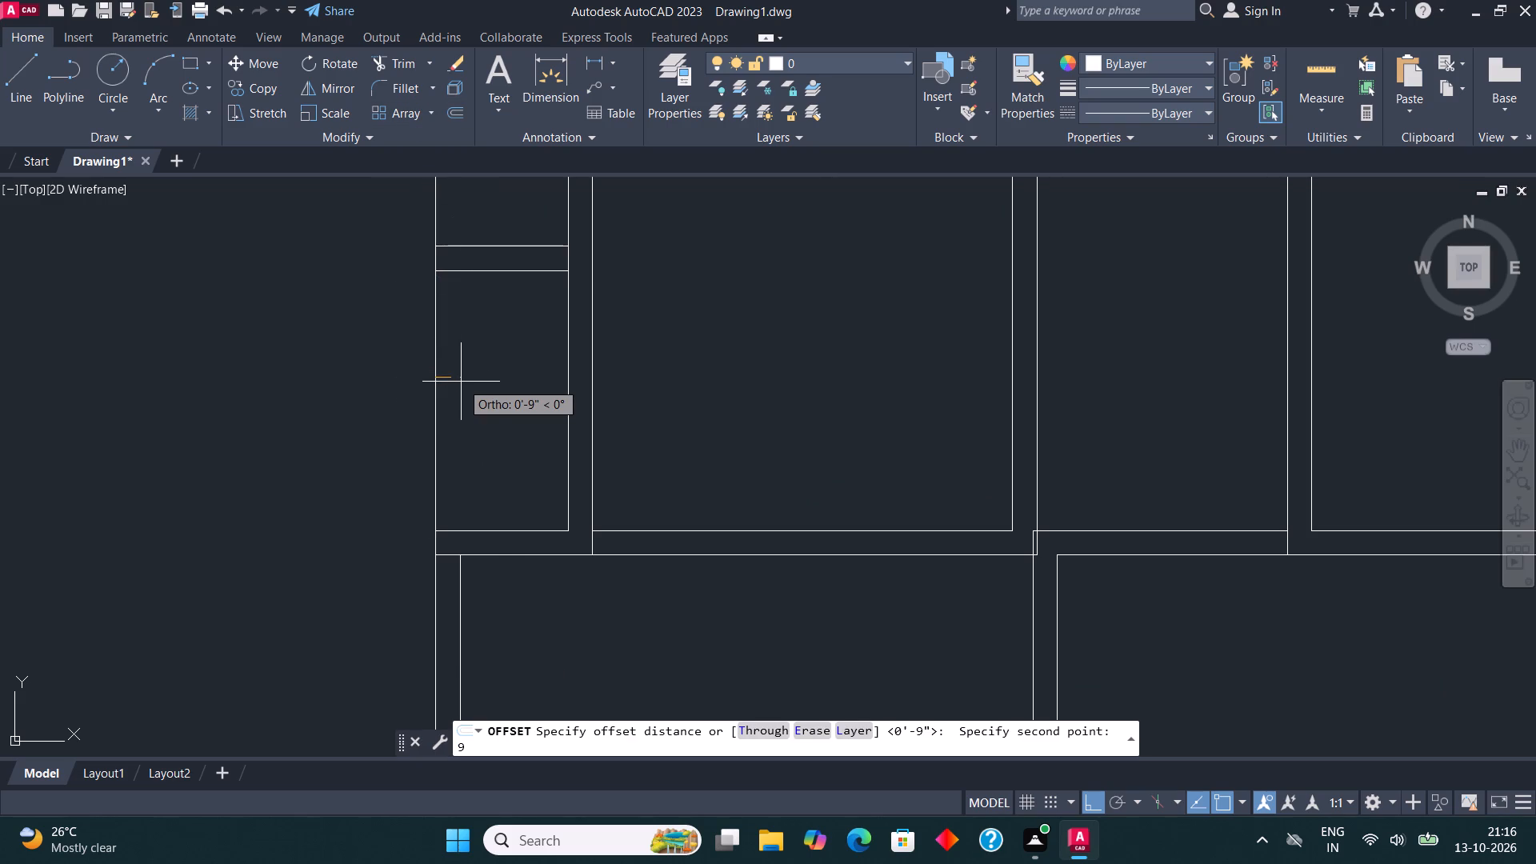
key(shift+quotedbl)
key(Return)
click(516, 378)
key(Escape)
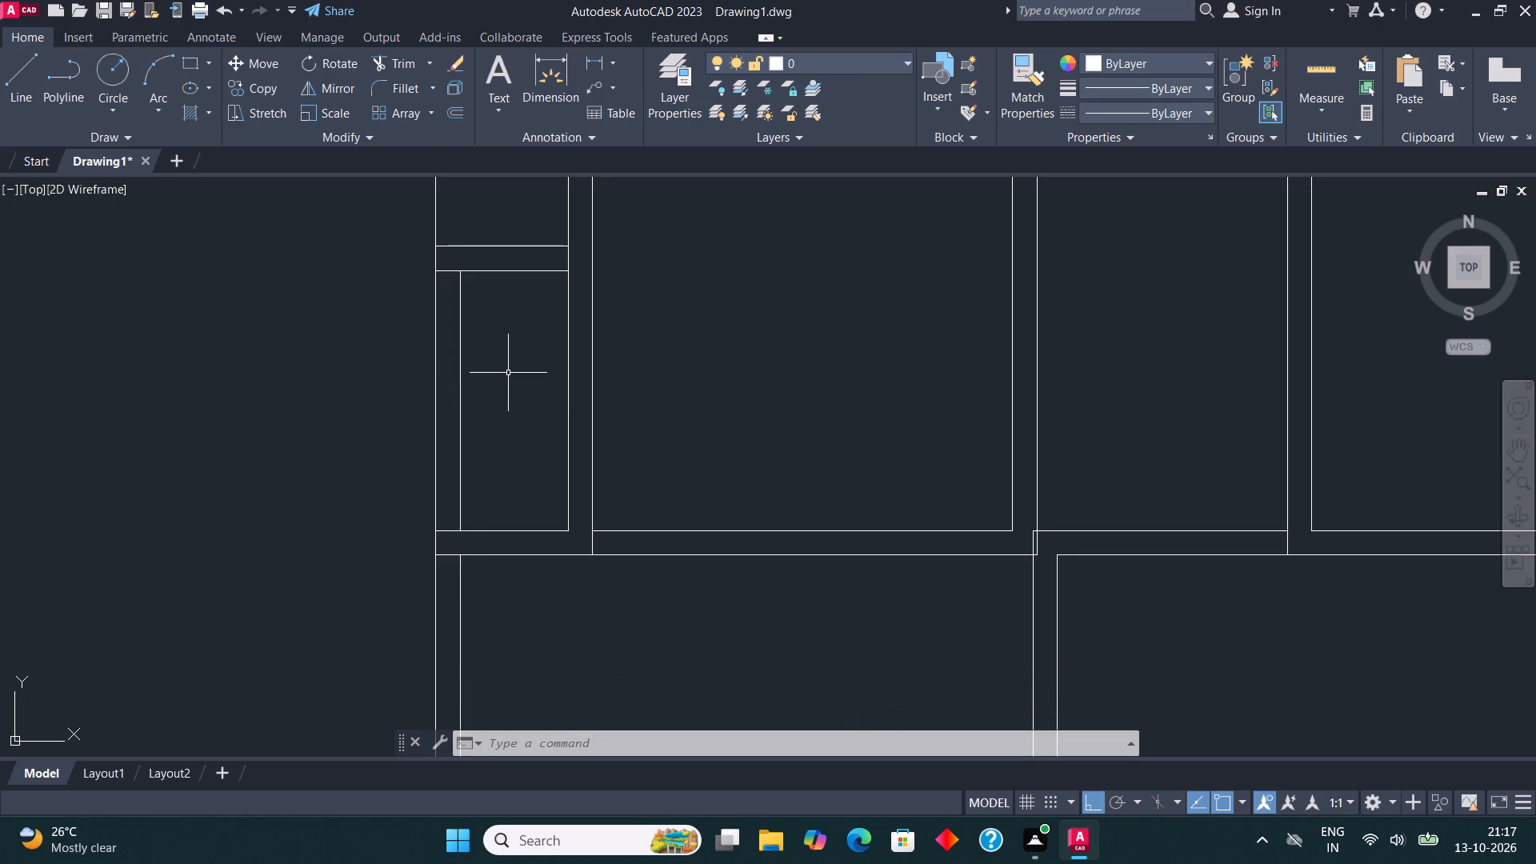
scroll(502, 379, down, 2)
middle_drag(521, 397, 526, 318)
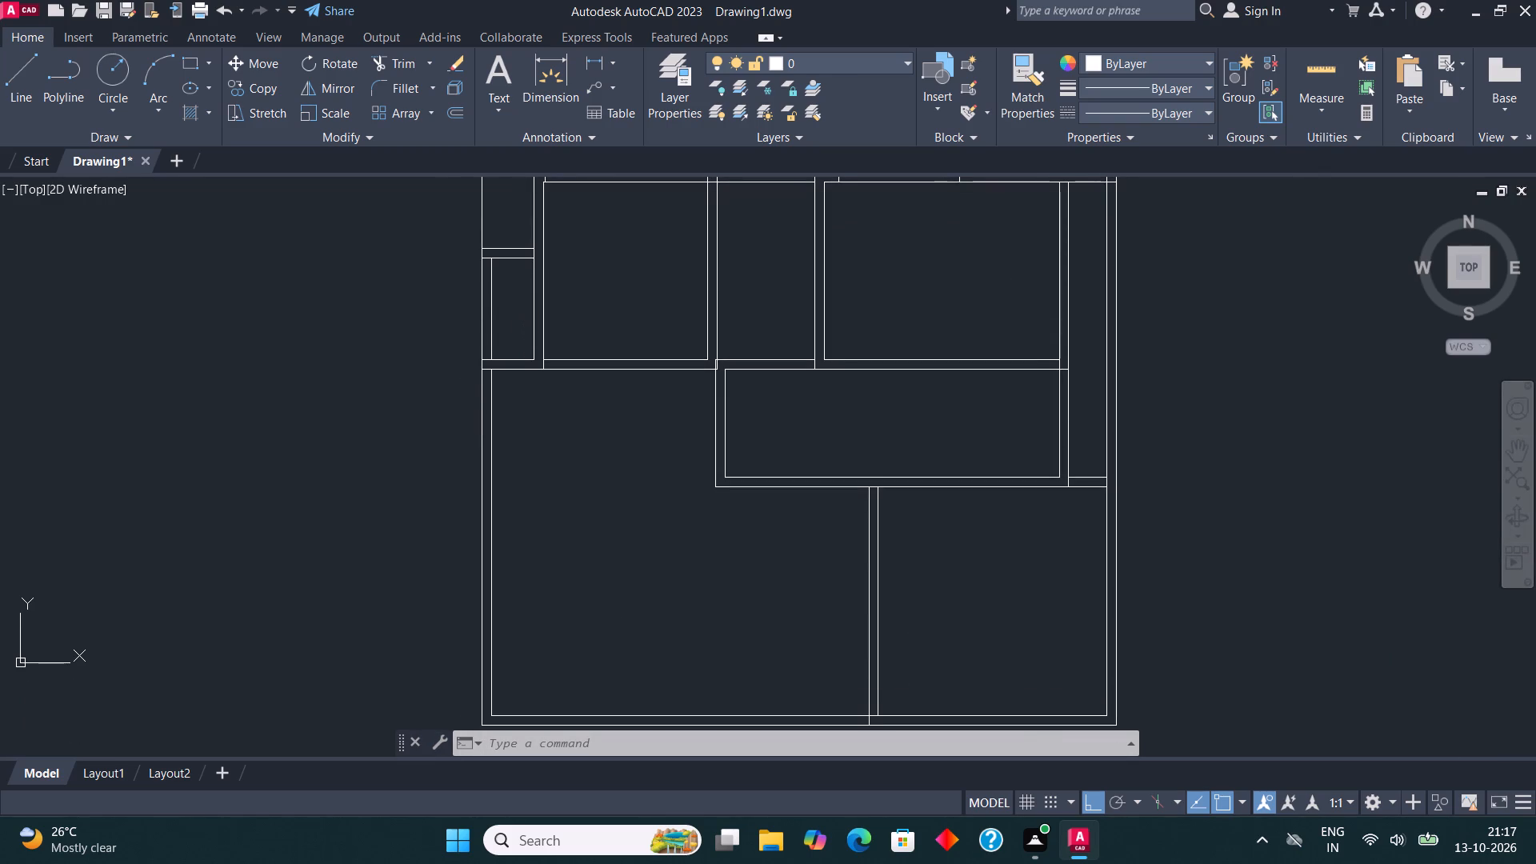
Draw a 17'9" horizontal line from the lower-left space's top-left inner corner, along the lower line of the wall above.
scroll(526, 318, up, 1)
middle_drag(526, 318, 481, 414)
click(23, 73)
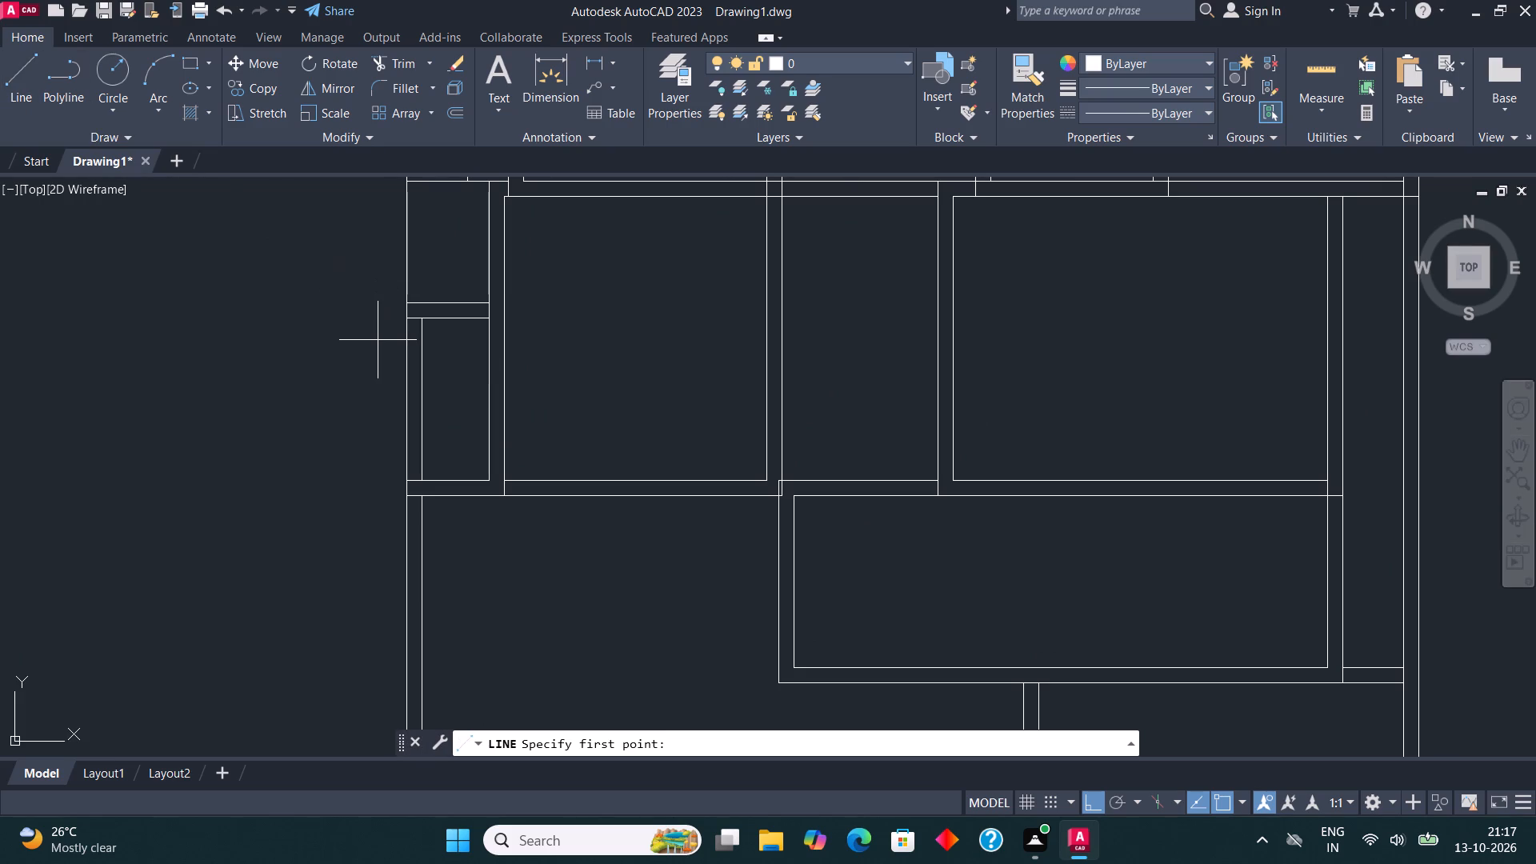
scroll(434, 501, up, 2)
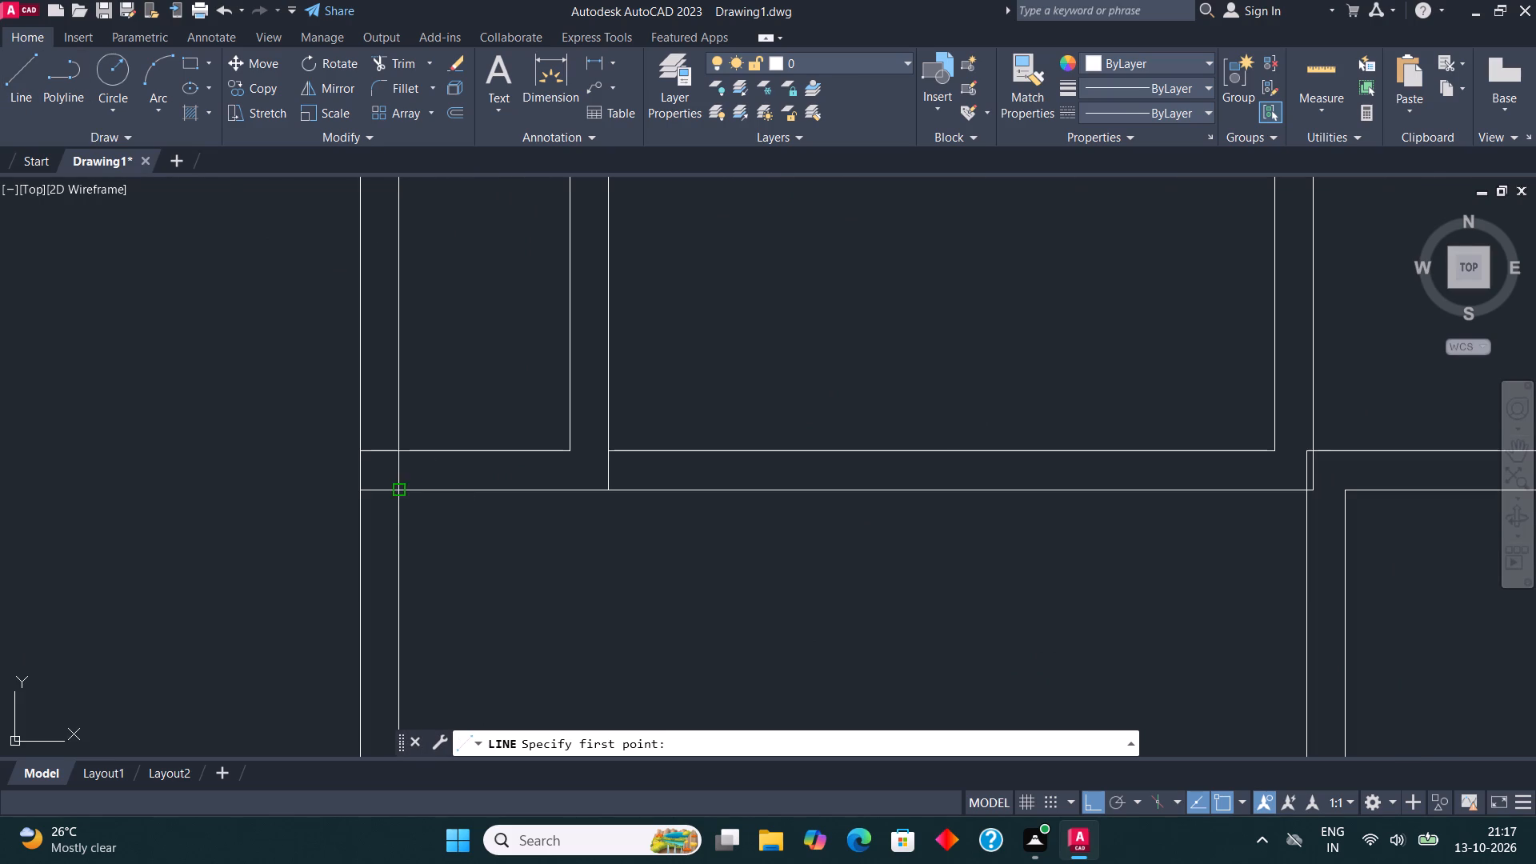
click(396, 491)
text(17'9")
key(Return)
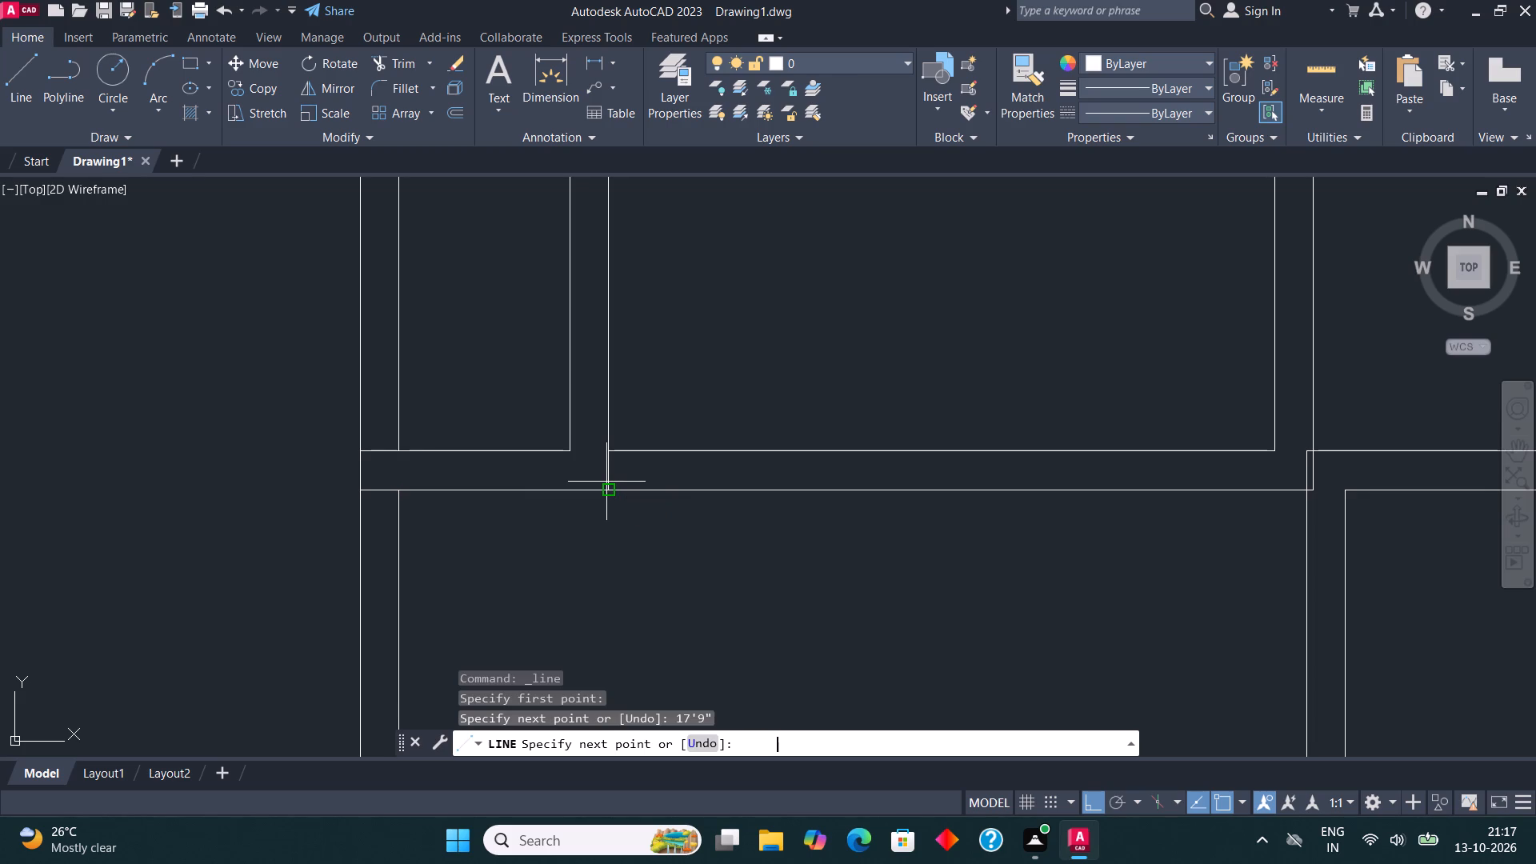
scroll(608, 482, down, 3)
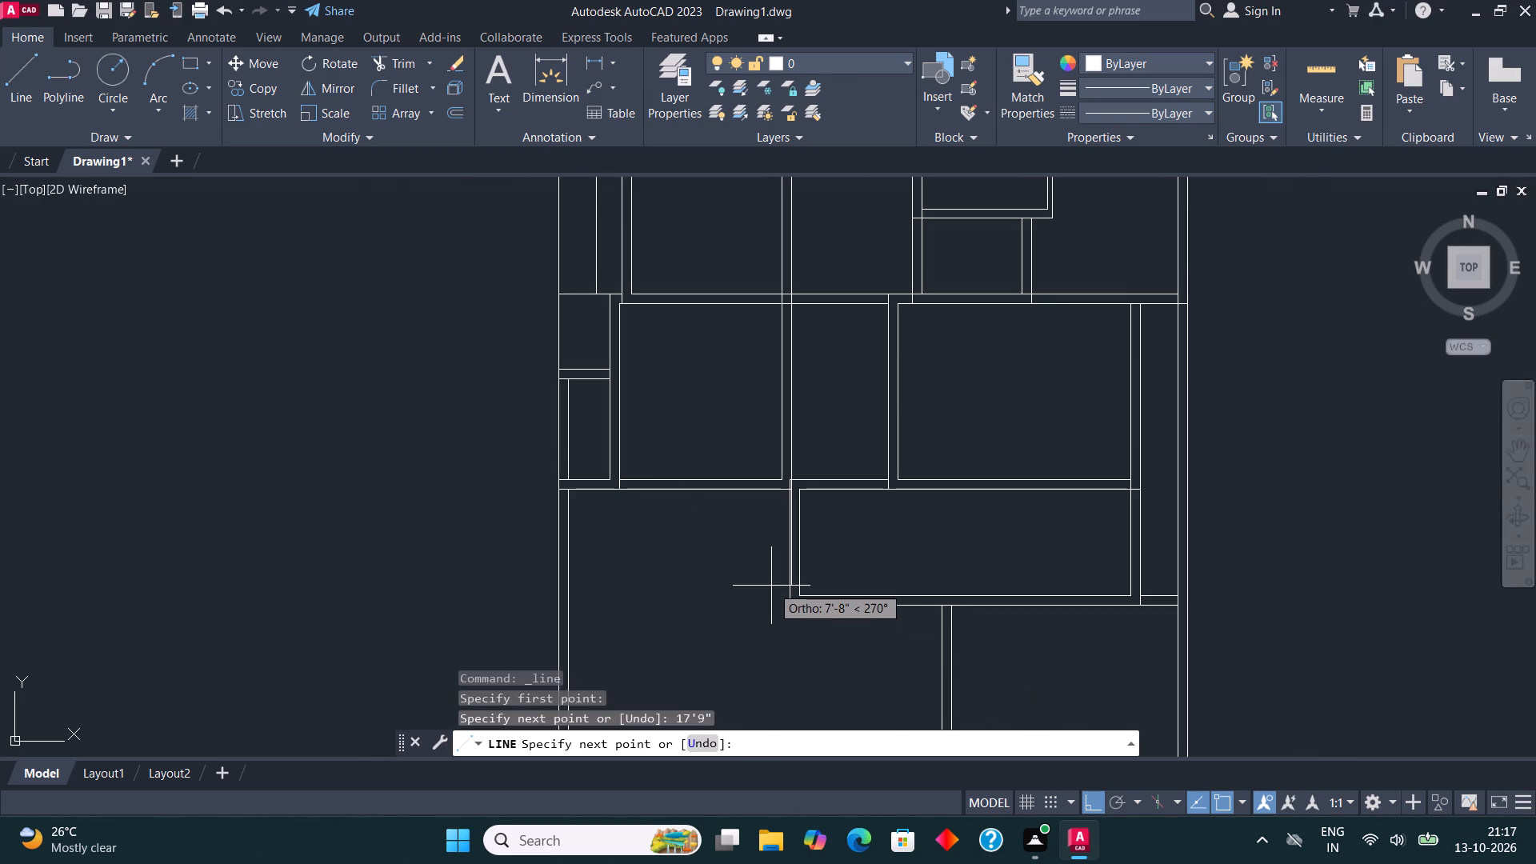
middle_drag(763, 582, 783, 518)
key(Escape)
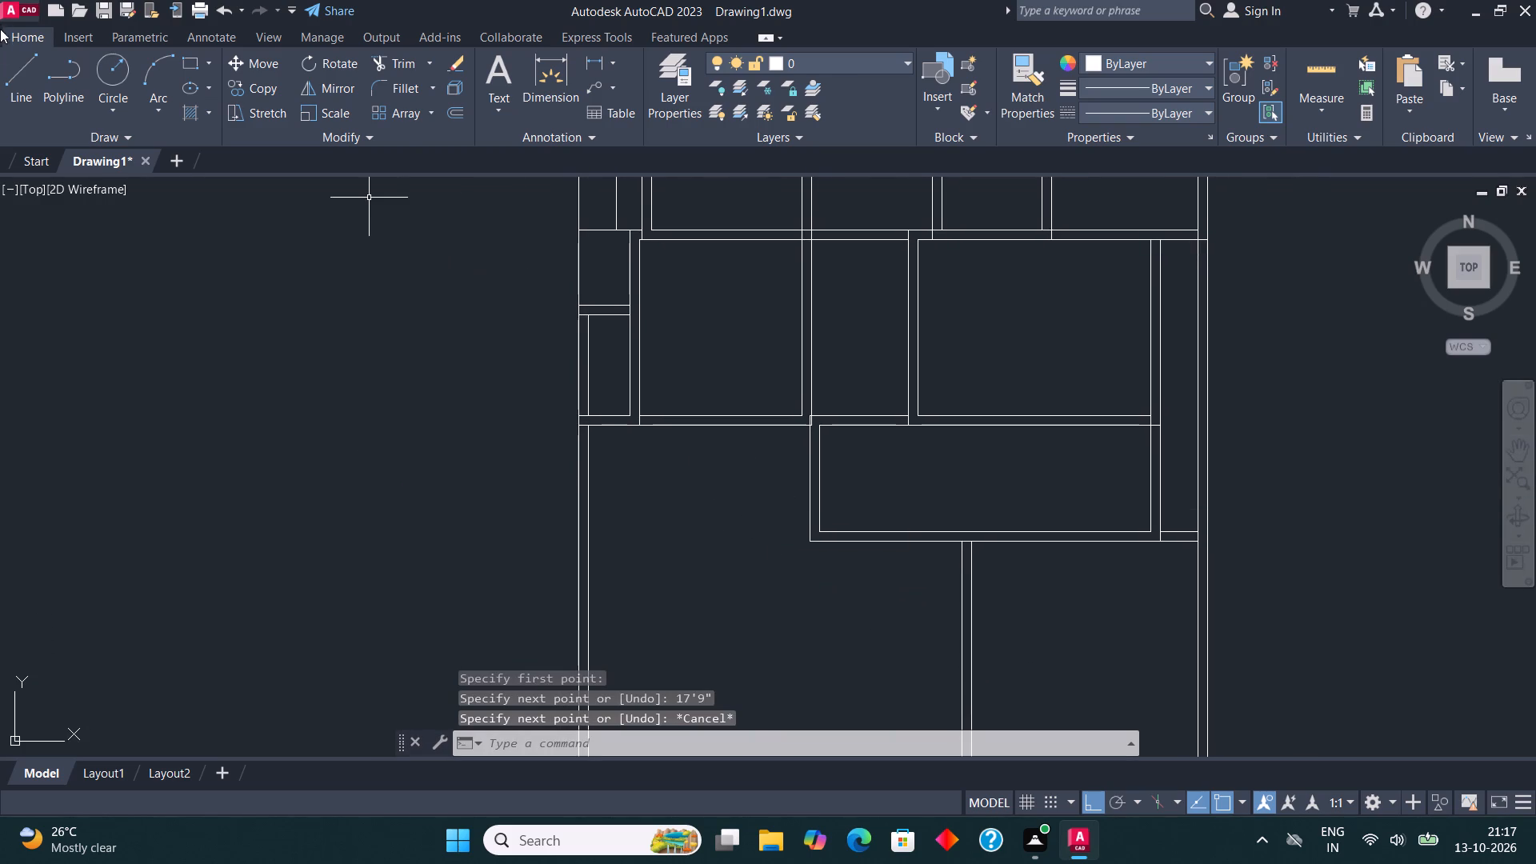
Draw a line 12' down from the lower-left space's top-left inner corner, across below the wide room's lower-left corner, and up to it.
click(10, 79)
scroll(524, 434, up, 2)
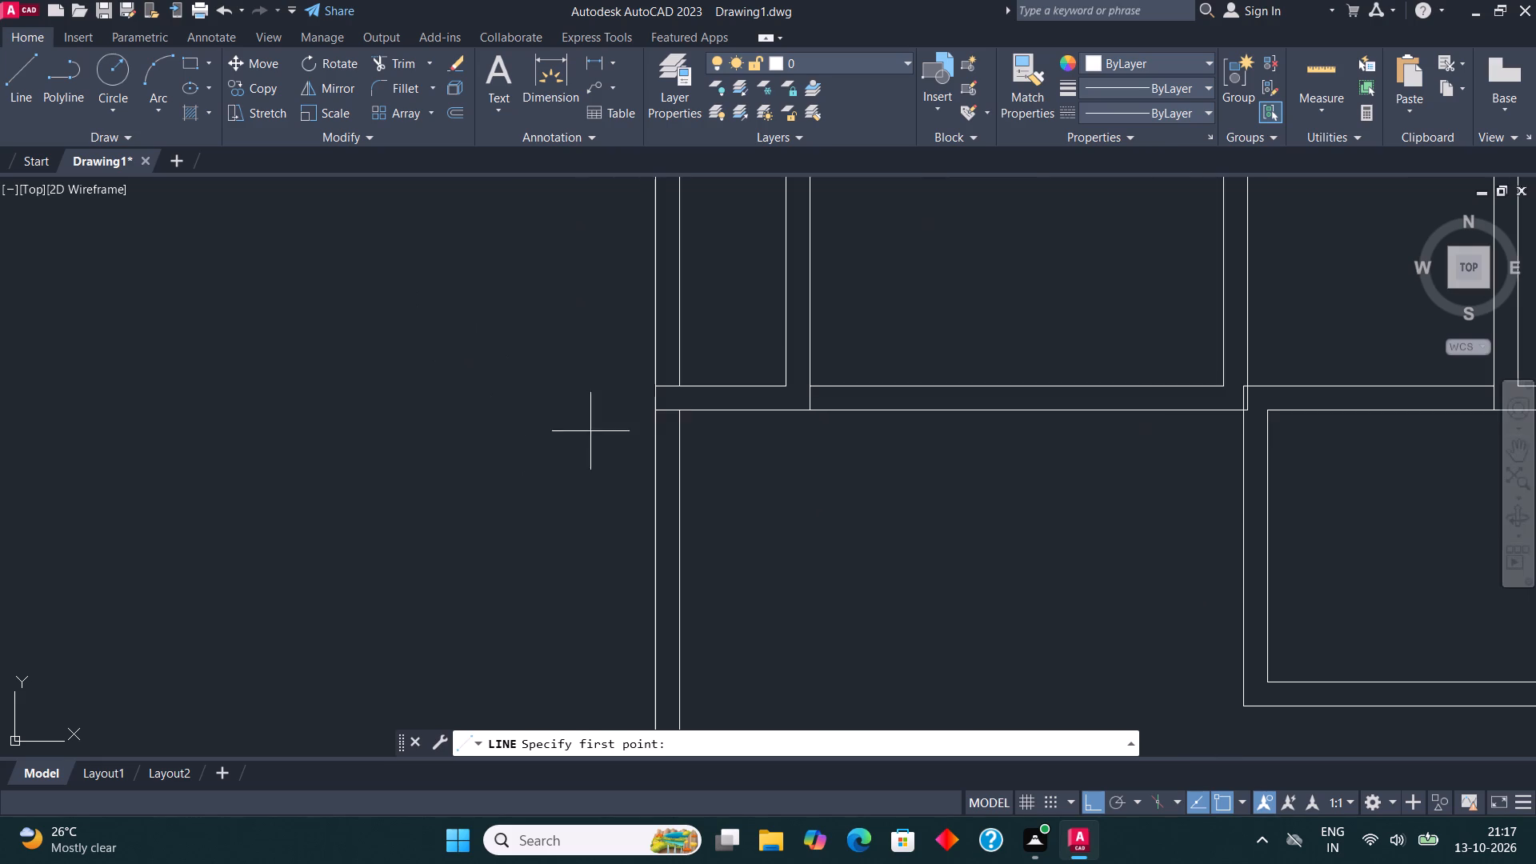
click(684, 406)
scroll(684, 406, down, 1)
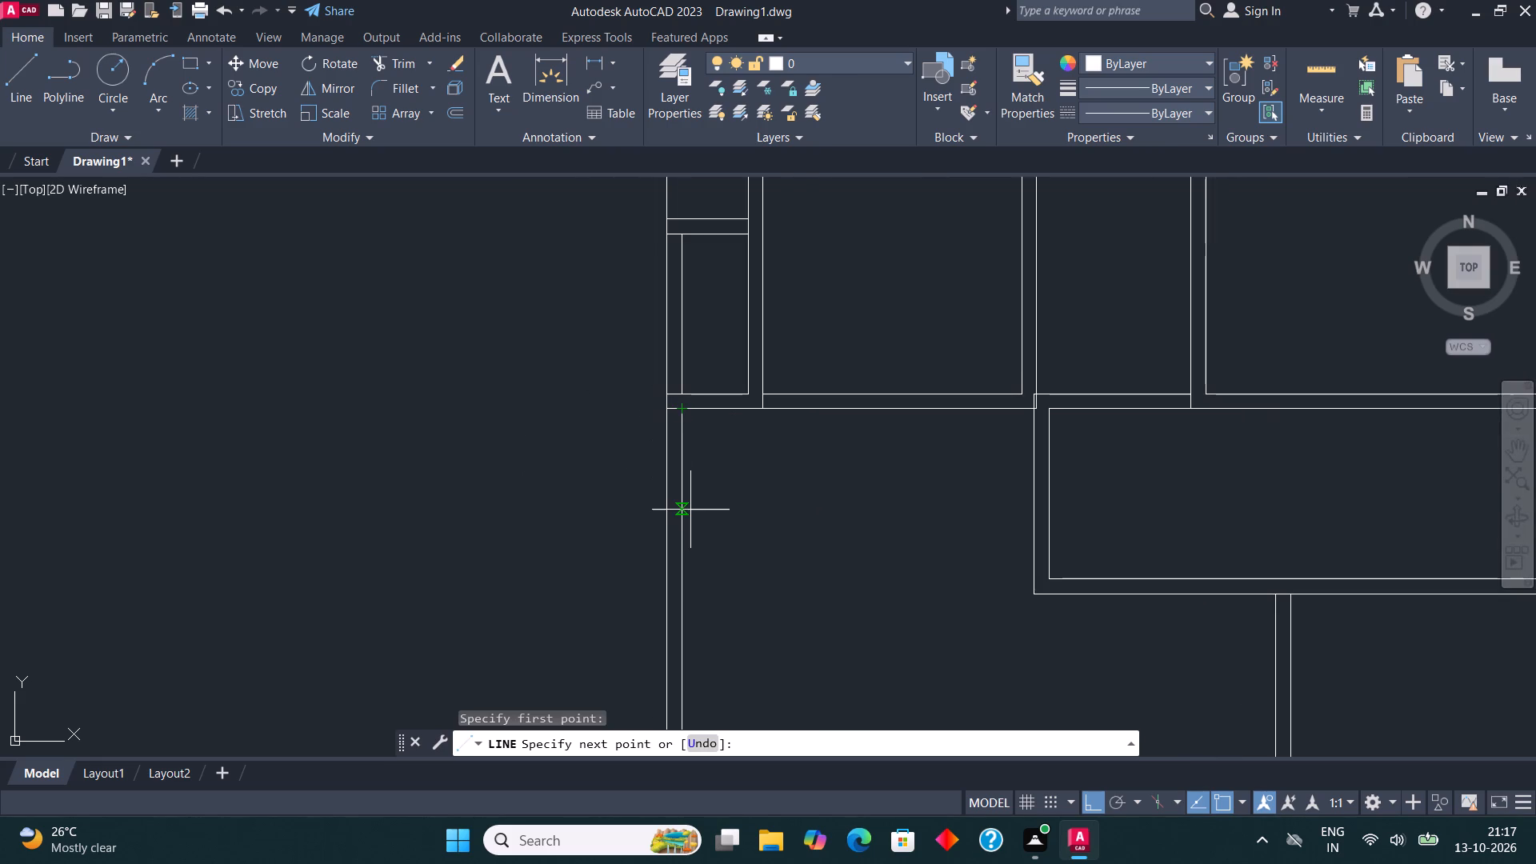
text(12')
key(Return)
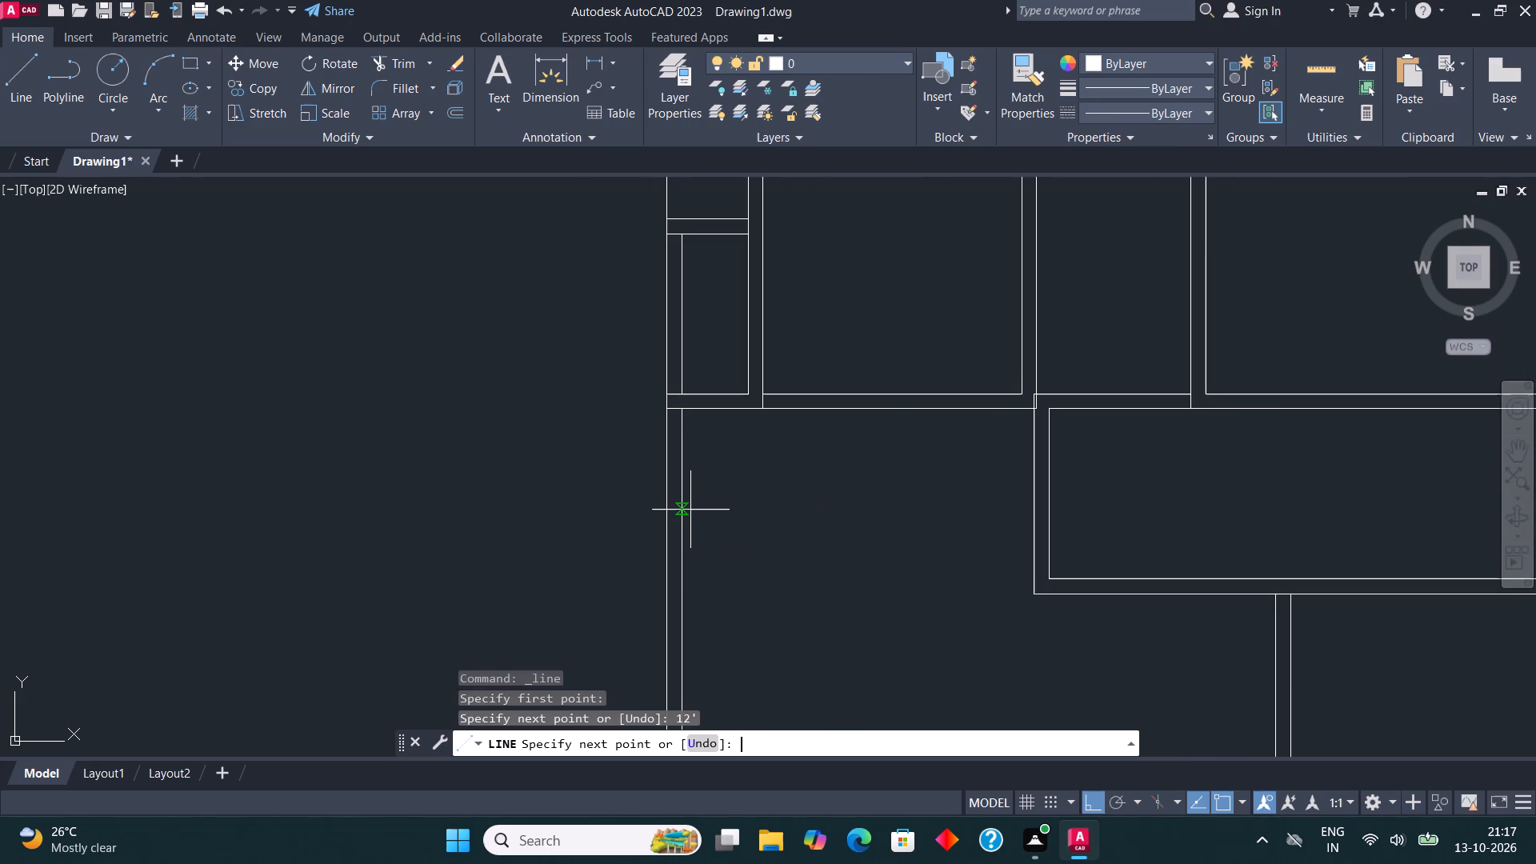
scroll(690, 510, down, 3)
middle_drag(690, 516, 598, 494)
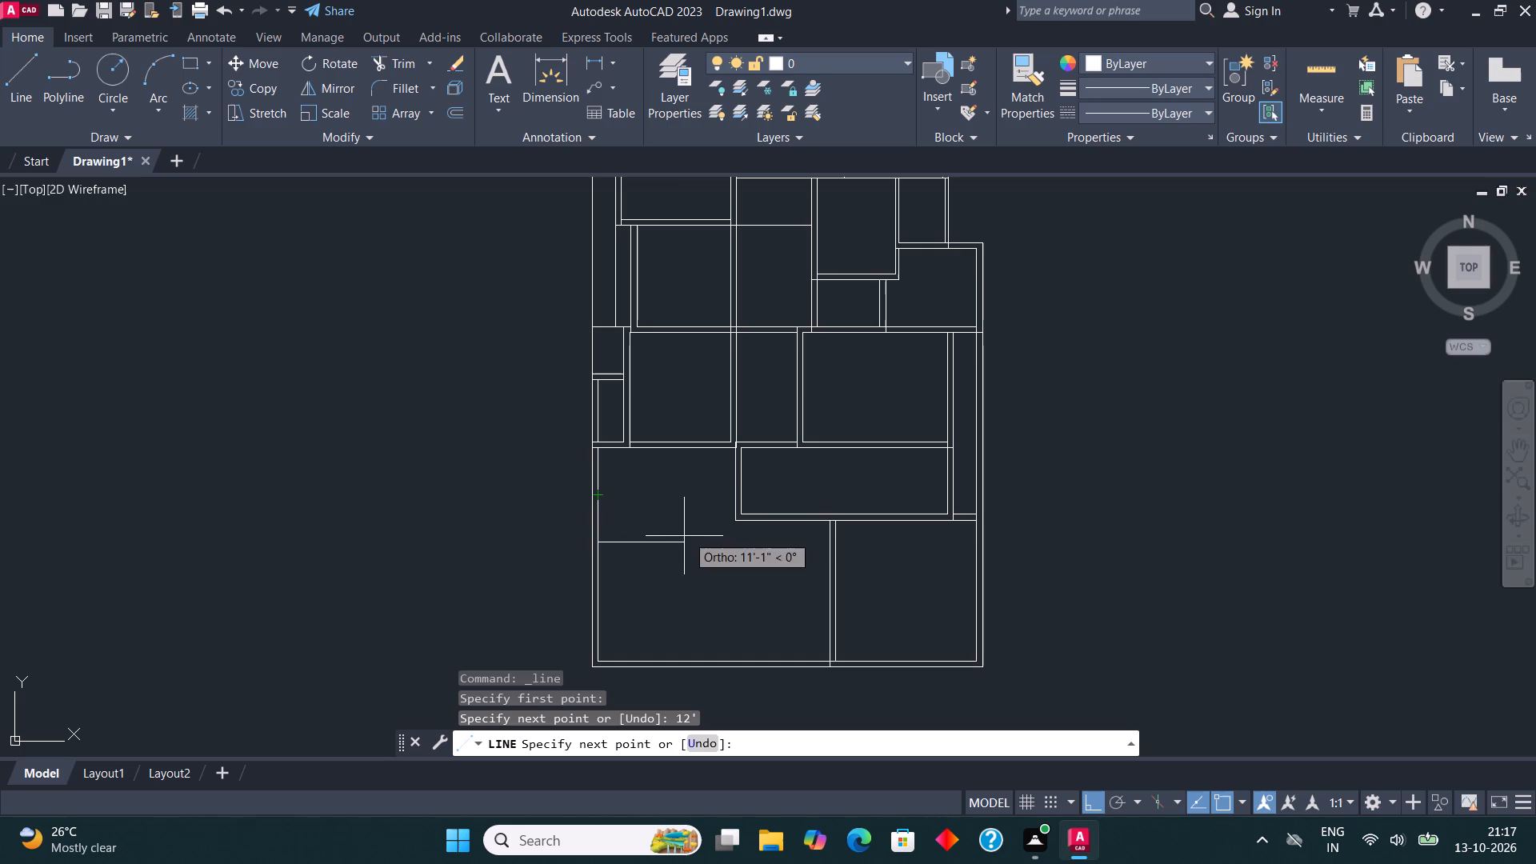
middle_drag(697, 513, 683, 505)
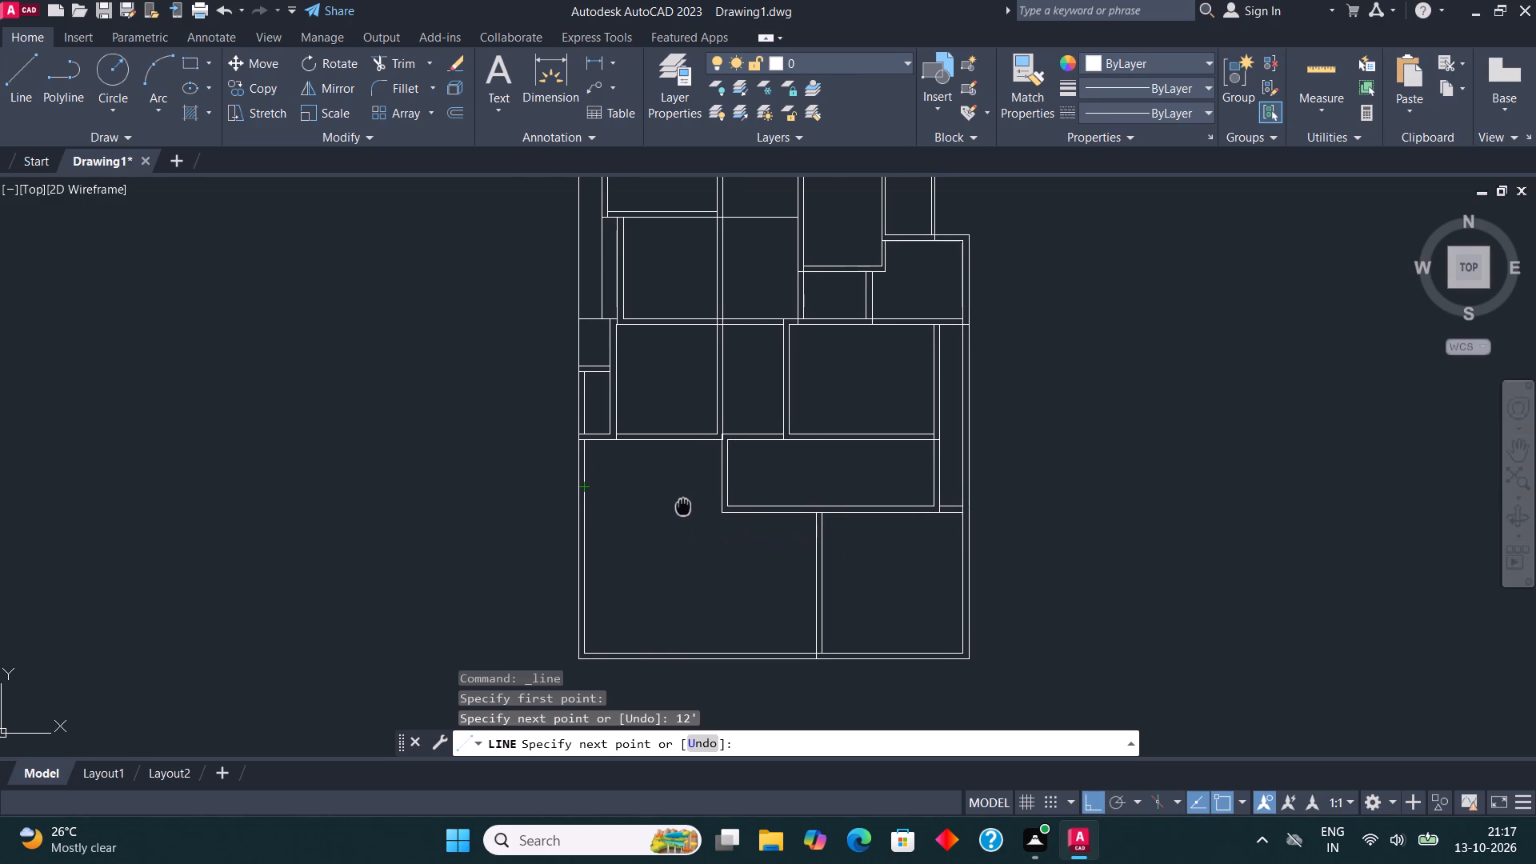
middle_drag(683, 505, 683, 504)
scroll(685, 504, up, 1)
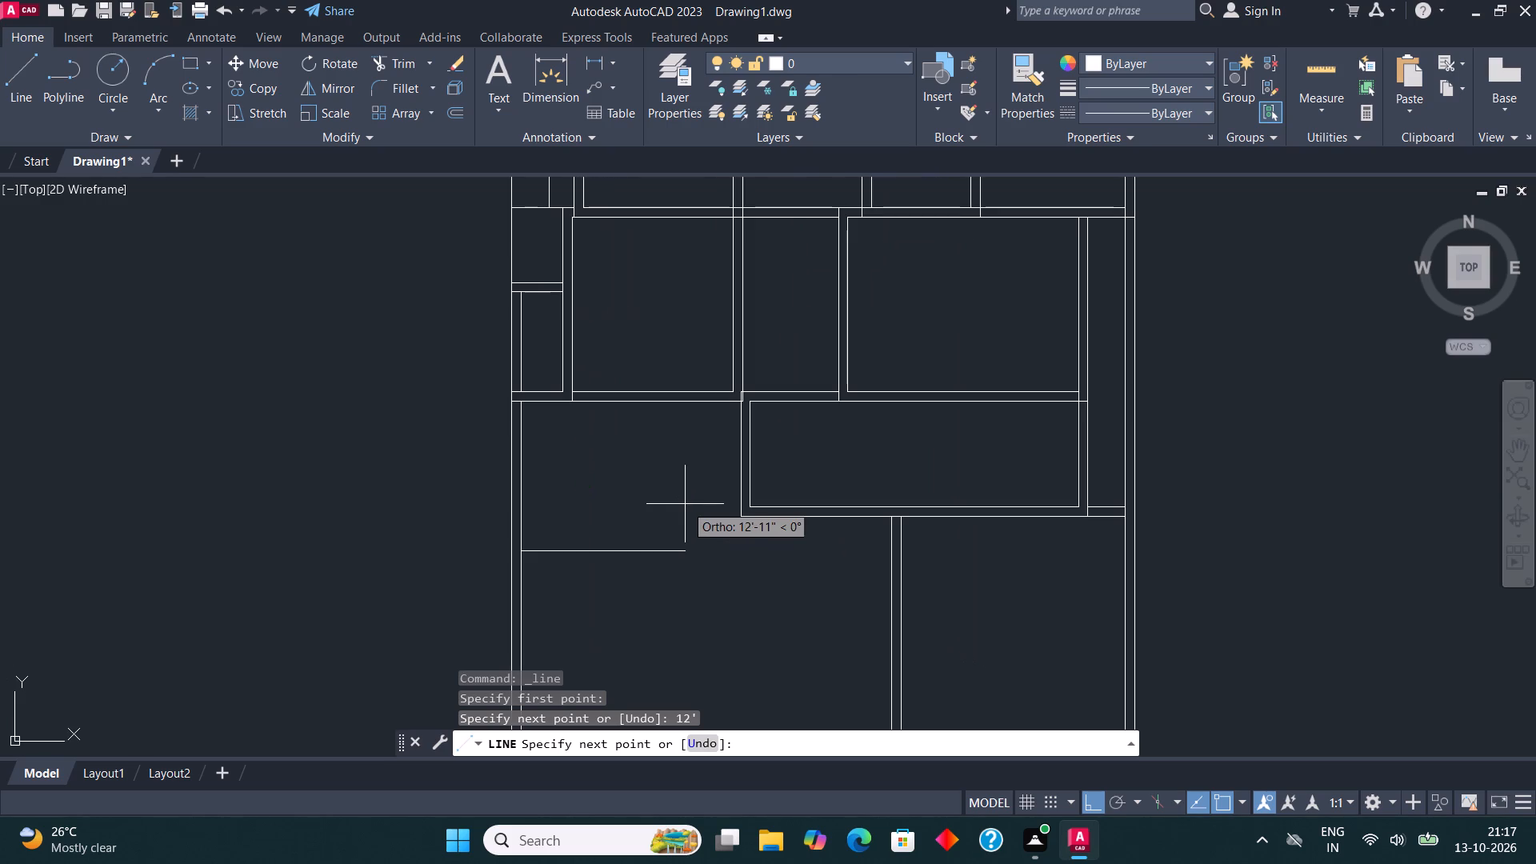
scroll(727, 517, up, 2)
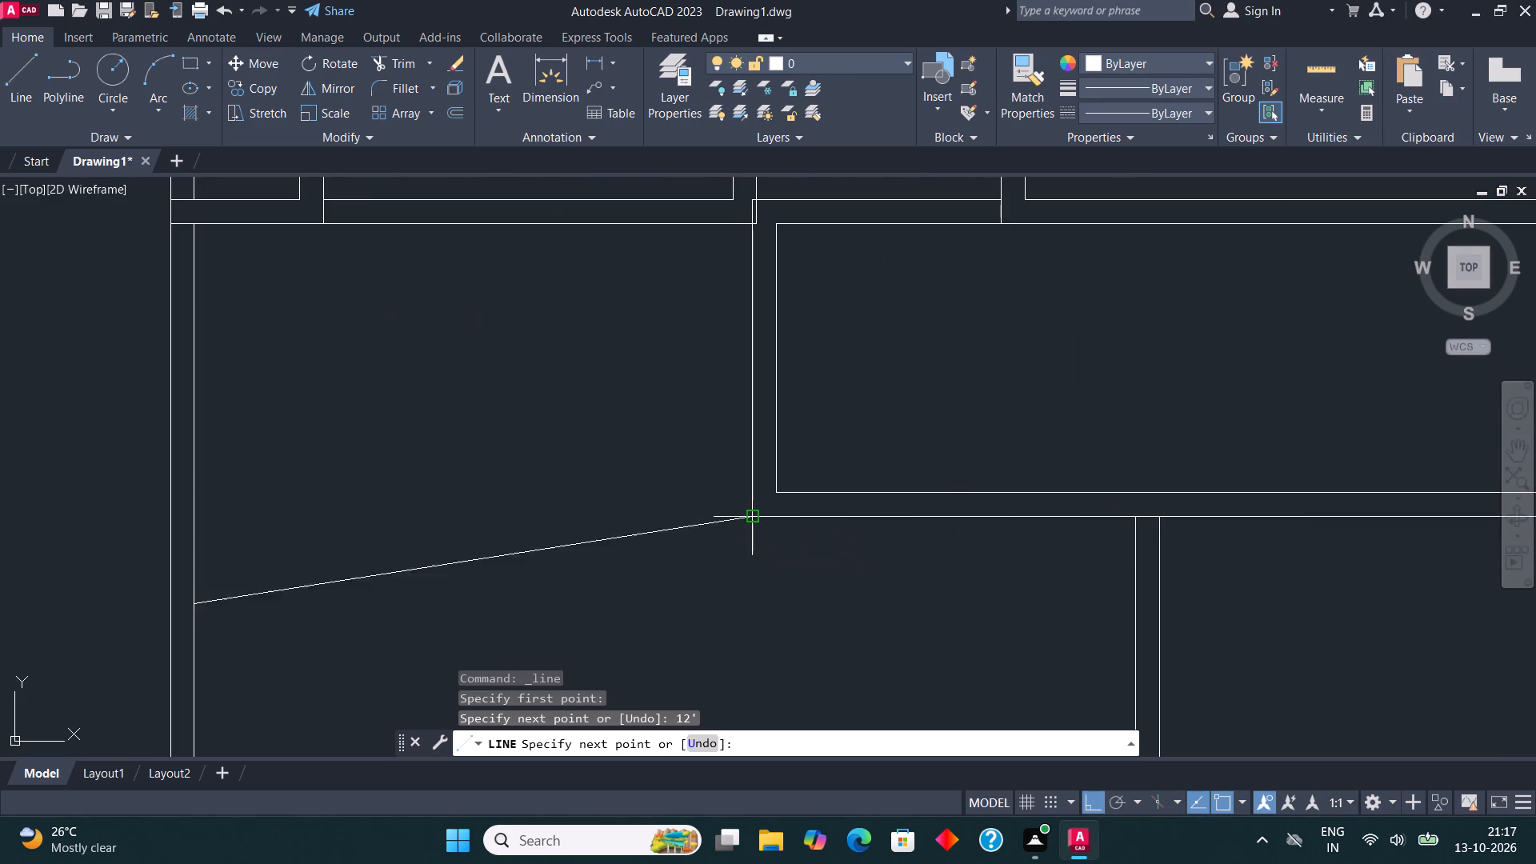
click(748, 581)
click(758, 511)
middle_drag(756, 489, 740, 438)
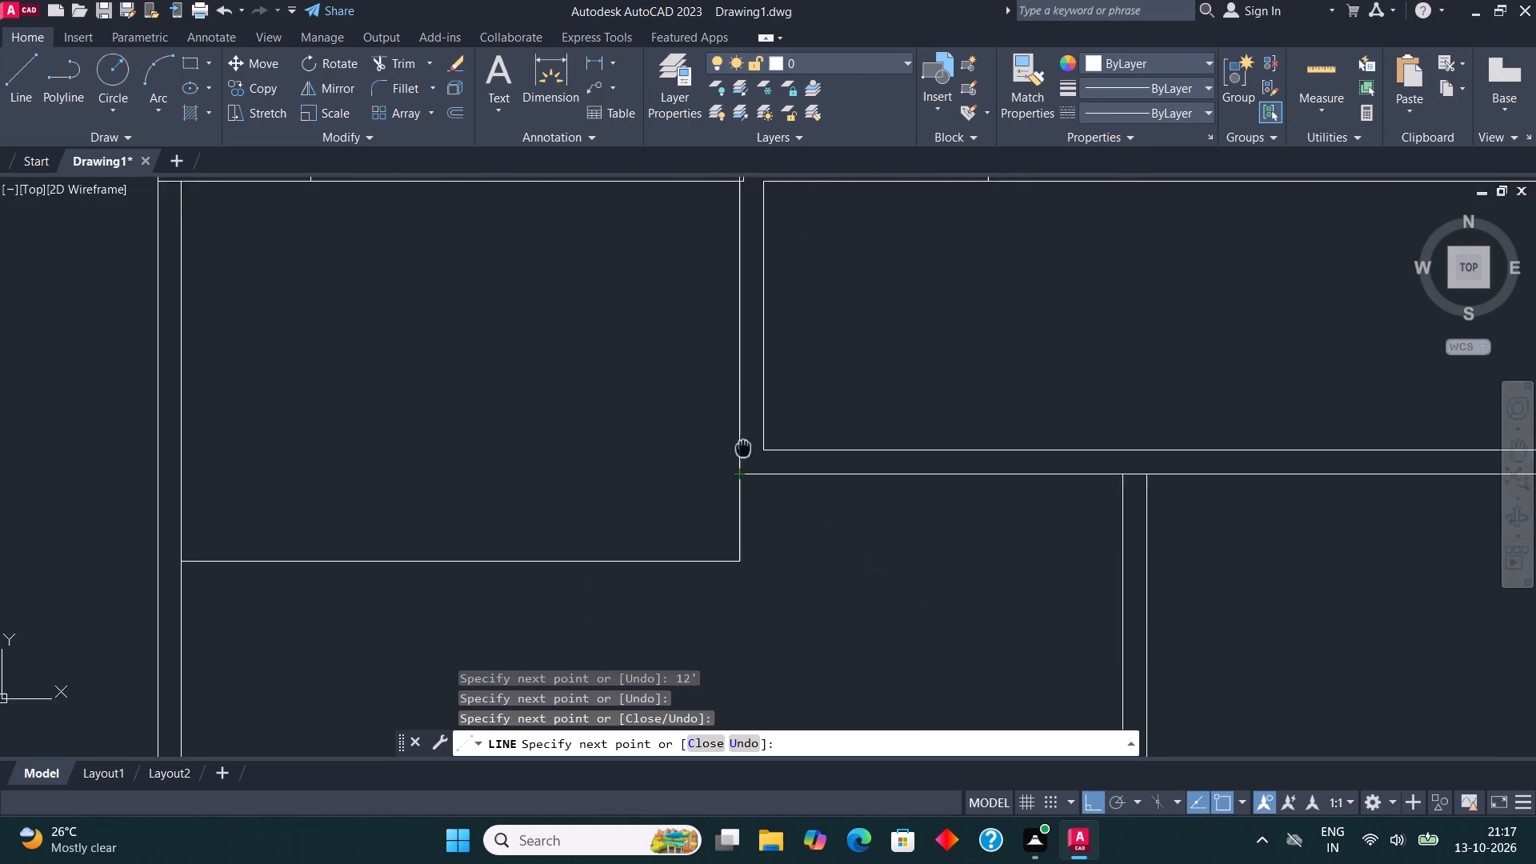
middle_drag(740, 438, 730, 350)
key(Escape)
Offset the lower-left room's new bottom line 9" downward and its short right-hand vertical line 9" outward.
click(750, 478)
click(690, 438)
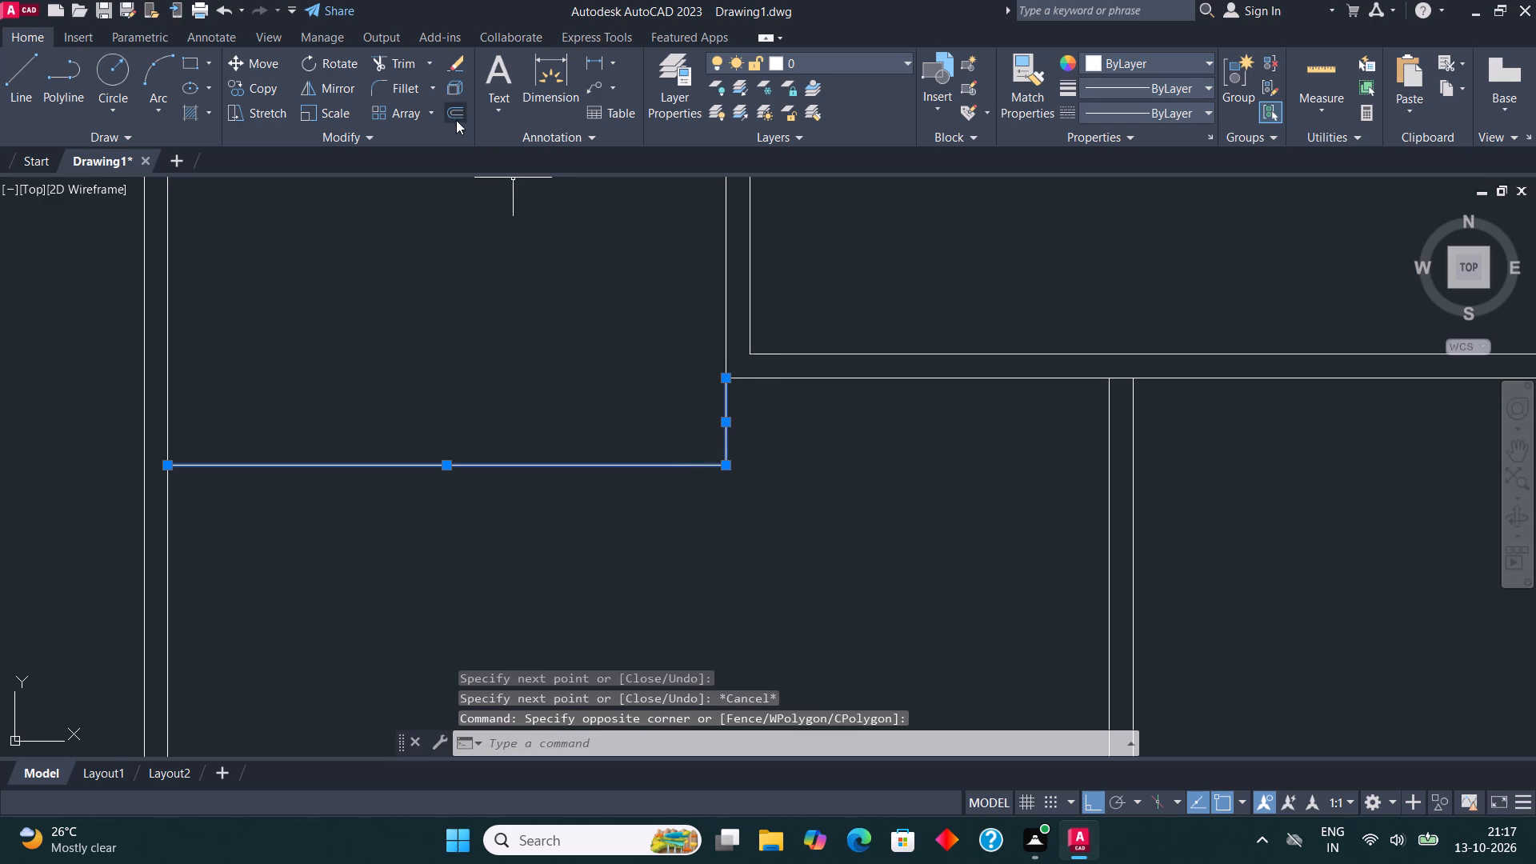
click(448, 112)
click(476, 469)
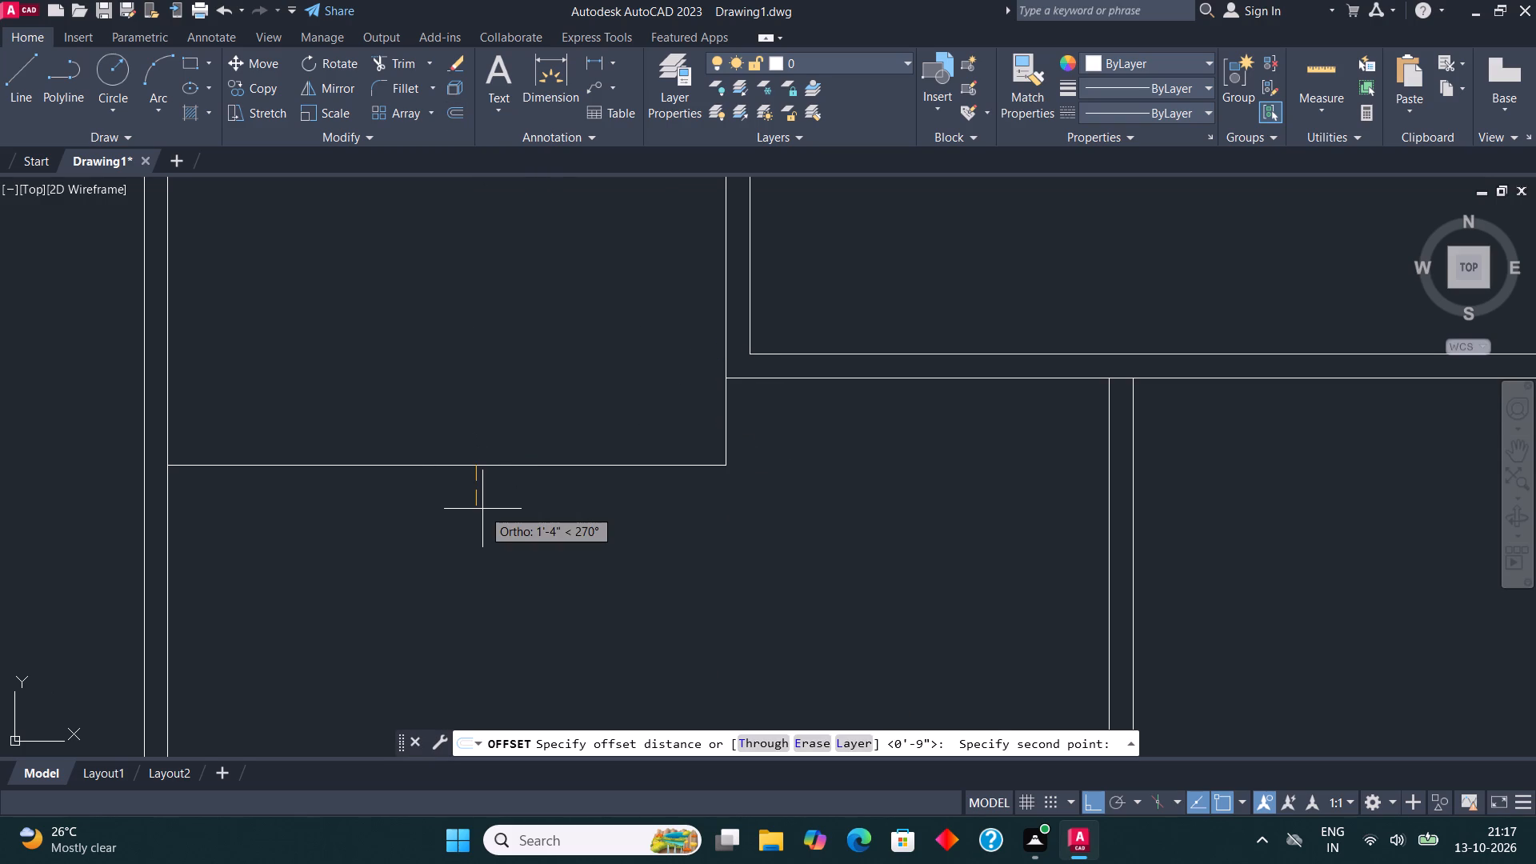
key(9)
key(shift+quotedbl)
key(Return)
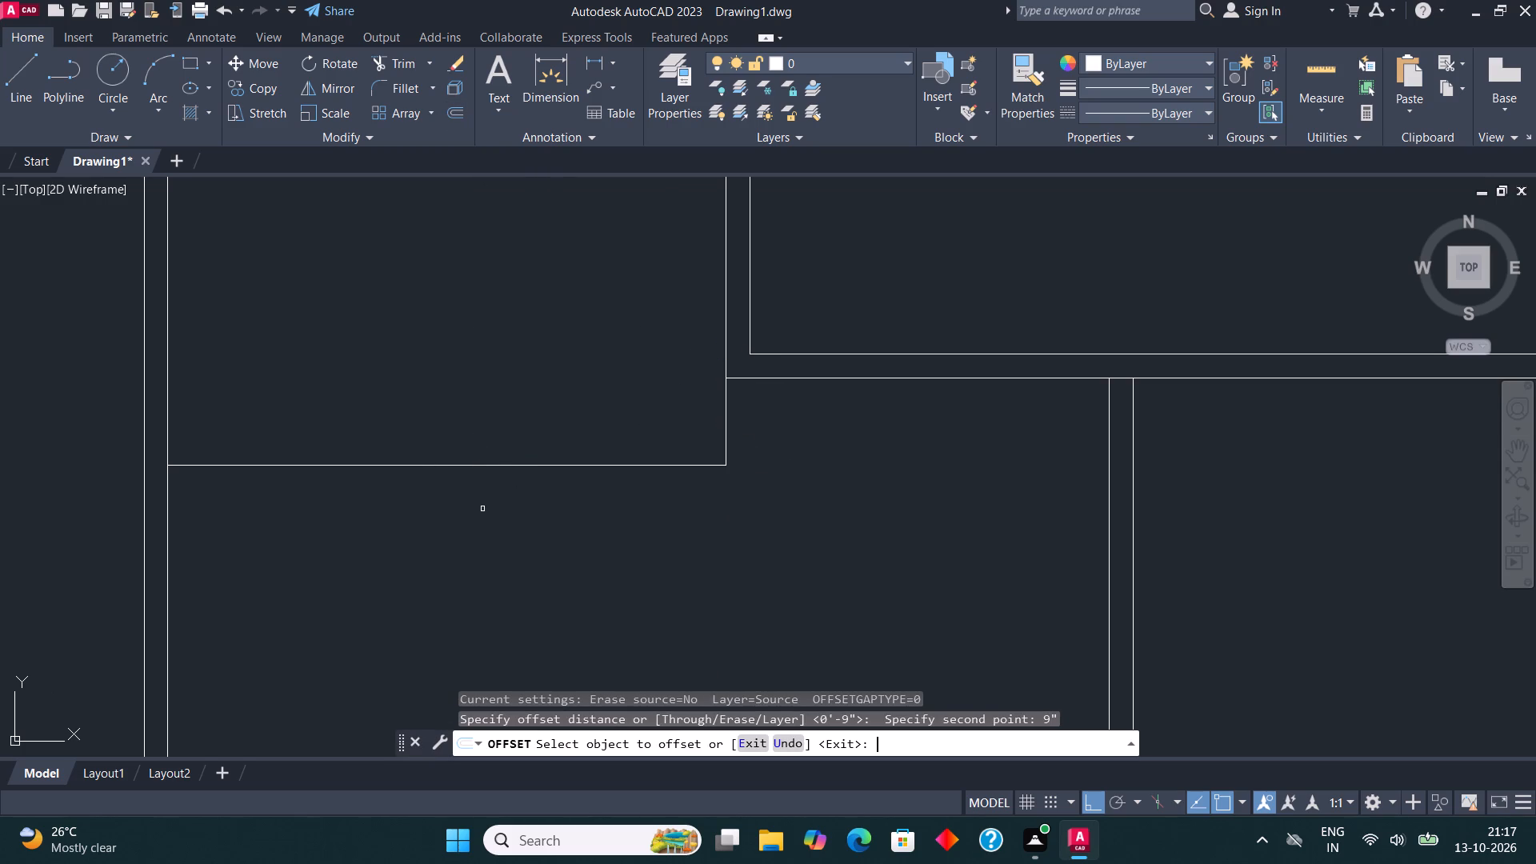
click(555, 469)
click(550, 465)
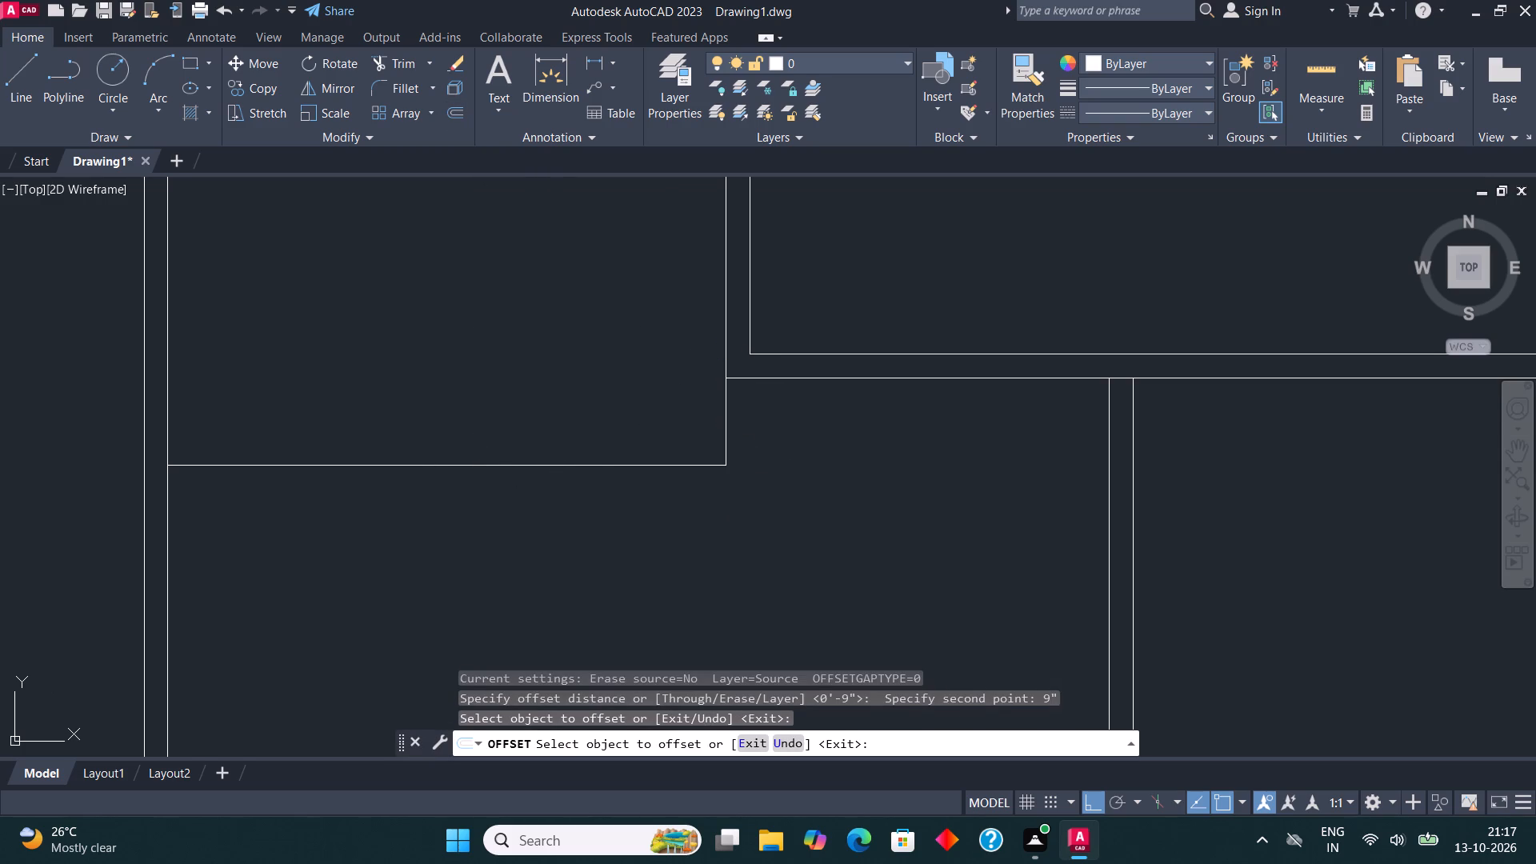
click(550, 494)
click(723, 417)
click(758, 424)
key(Escape)
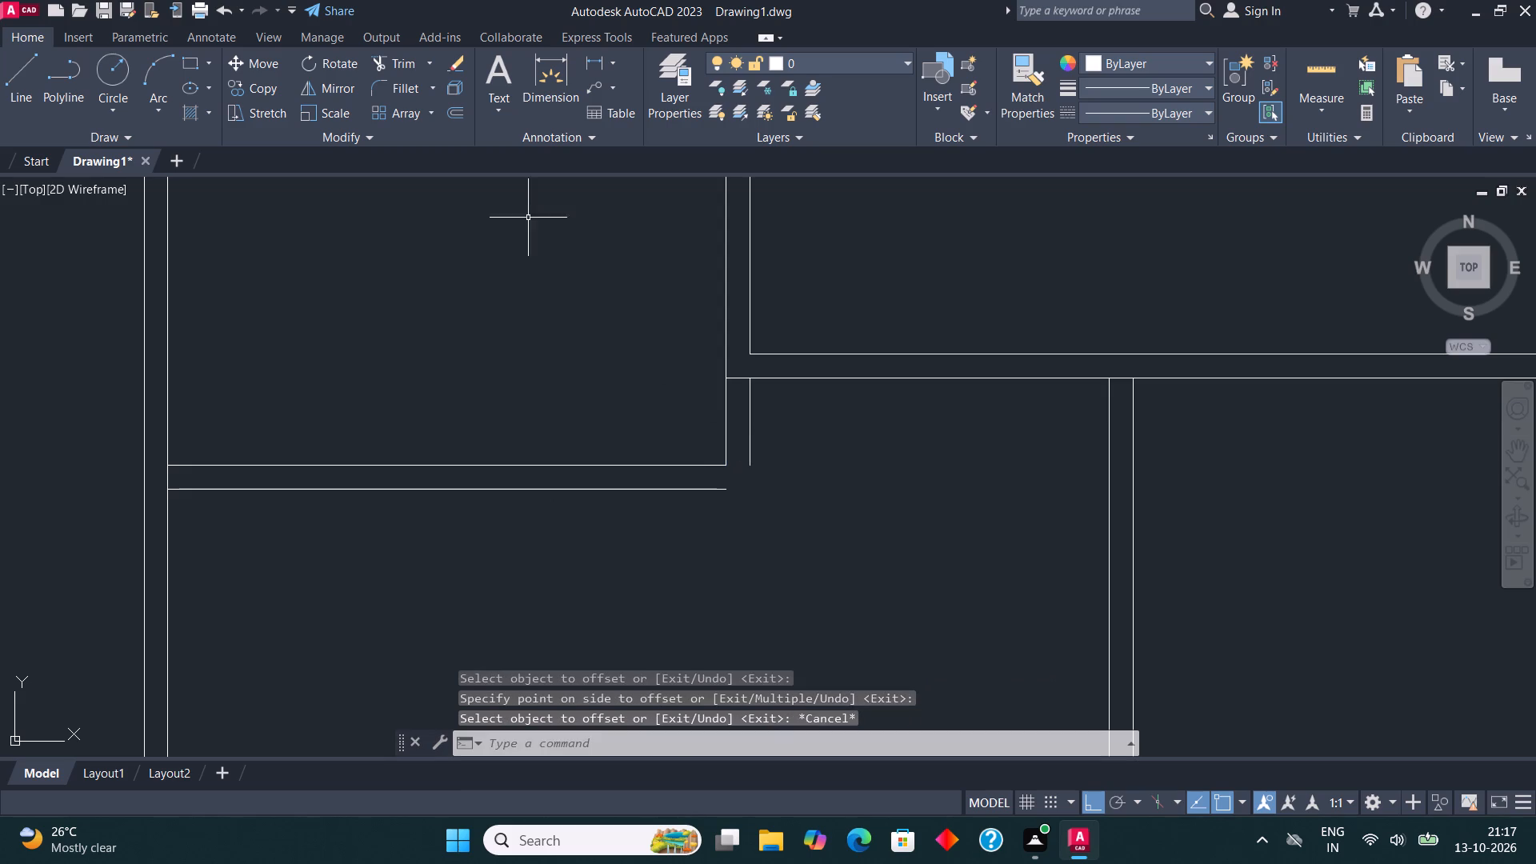
Fillet the two new offset lines into a sharp outer corner at the lower-left room's bottom-right.
click(408, 88)
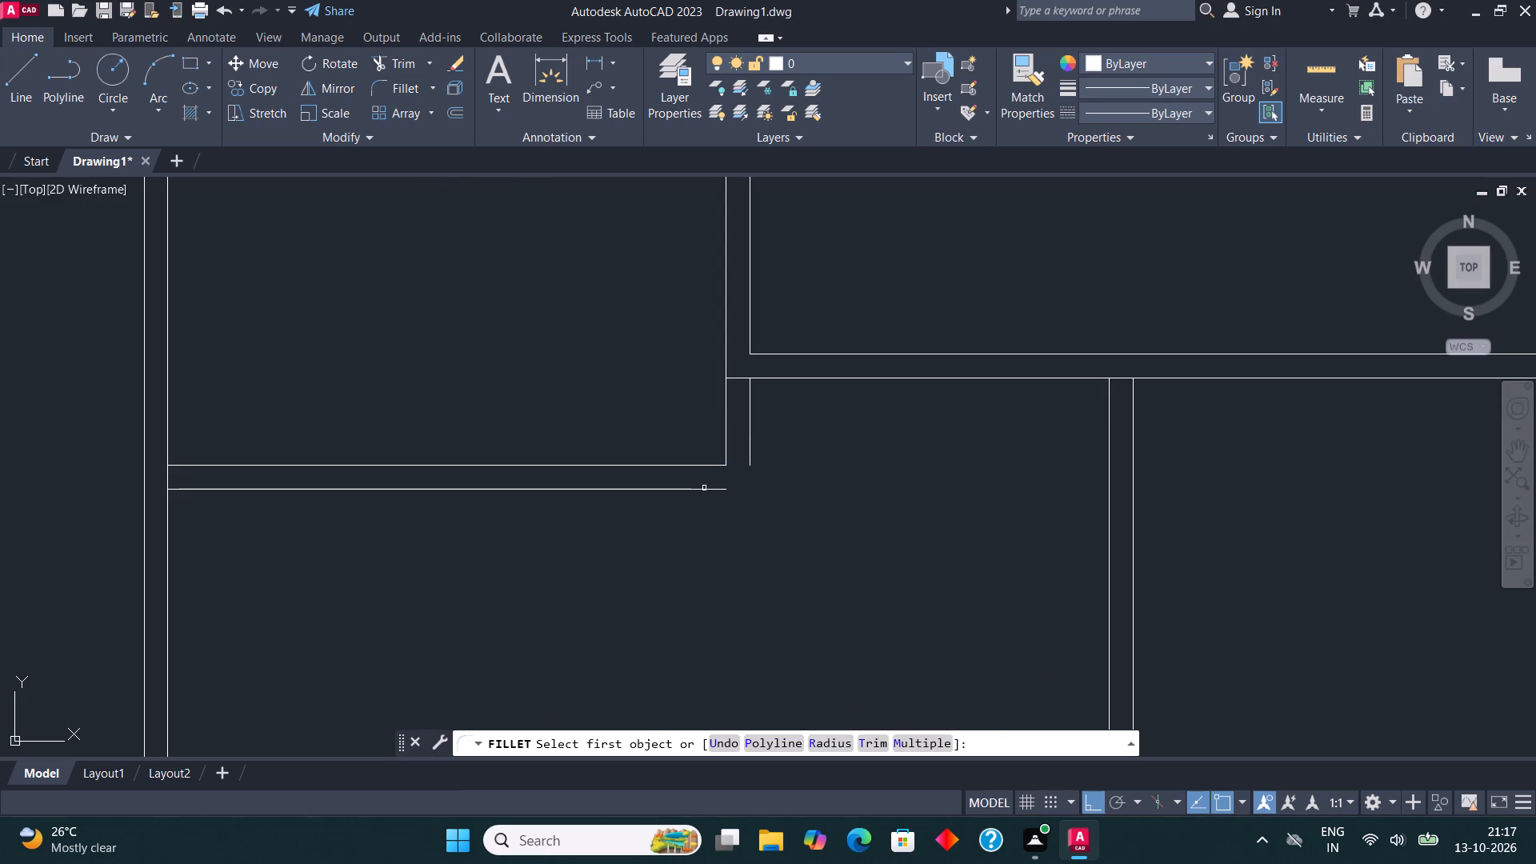
click(704, 488)
click(749, 421)
key(Escape)
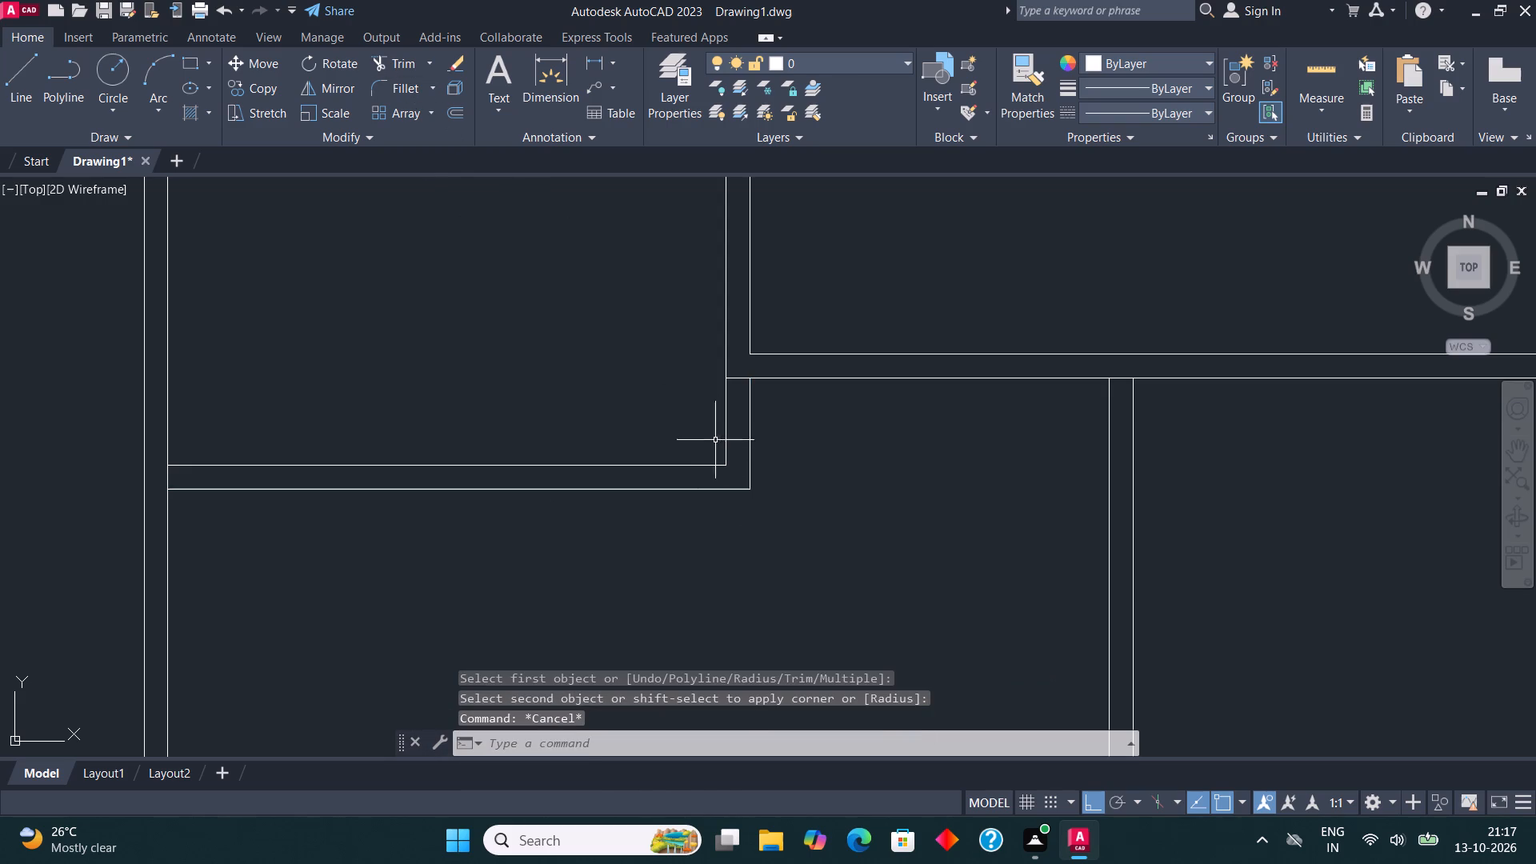
Trim away both lines of the vertical partition dividing the bottom space, including the stub left inside the bottom wall.
scroll(671, 474, down, 4)
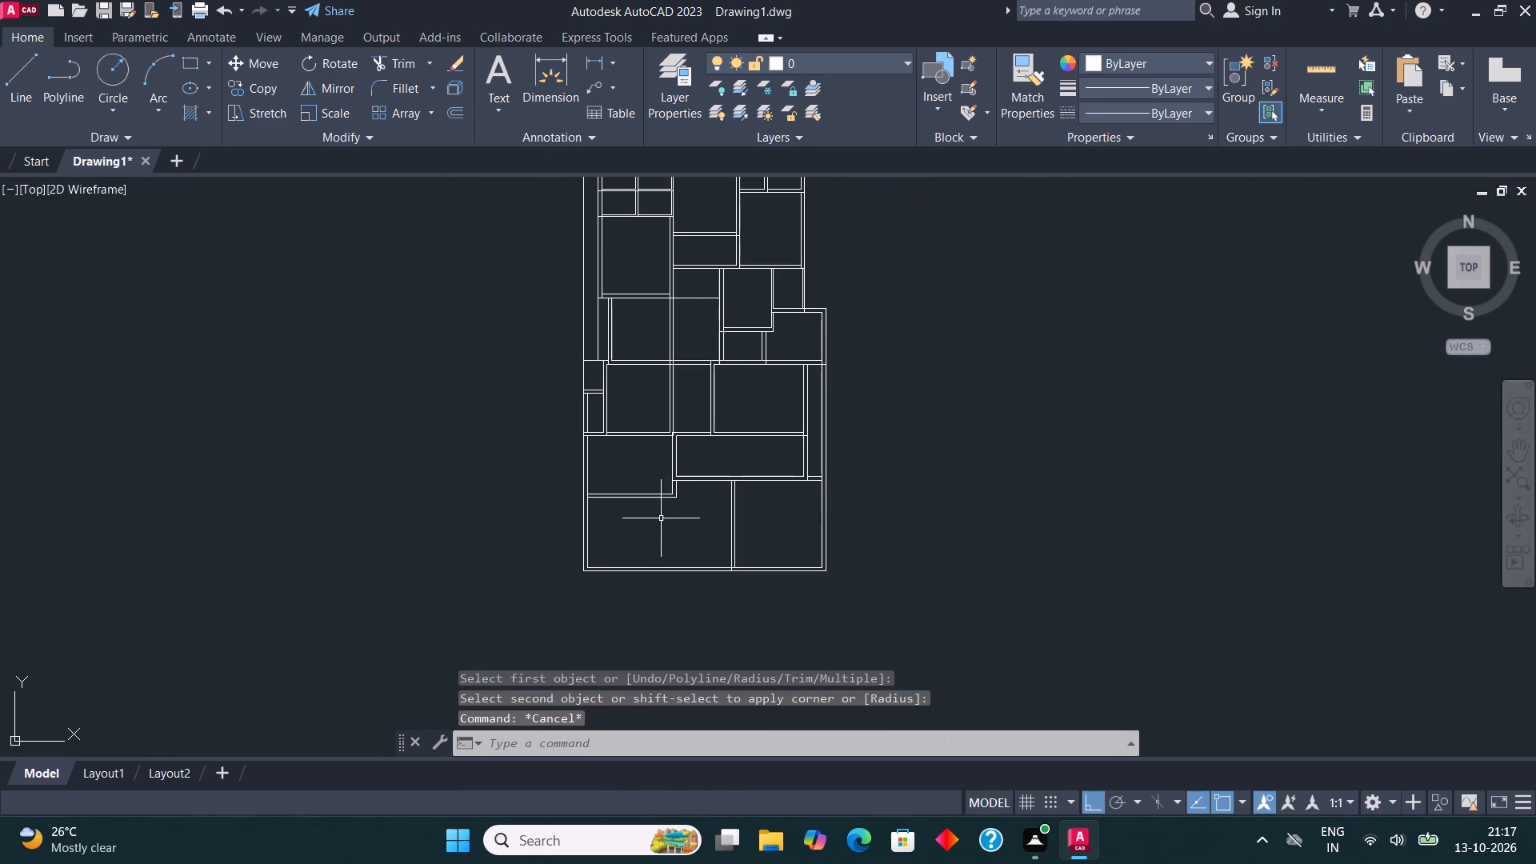
middle_drag(687, 507, 696, 473)
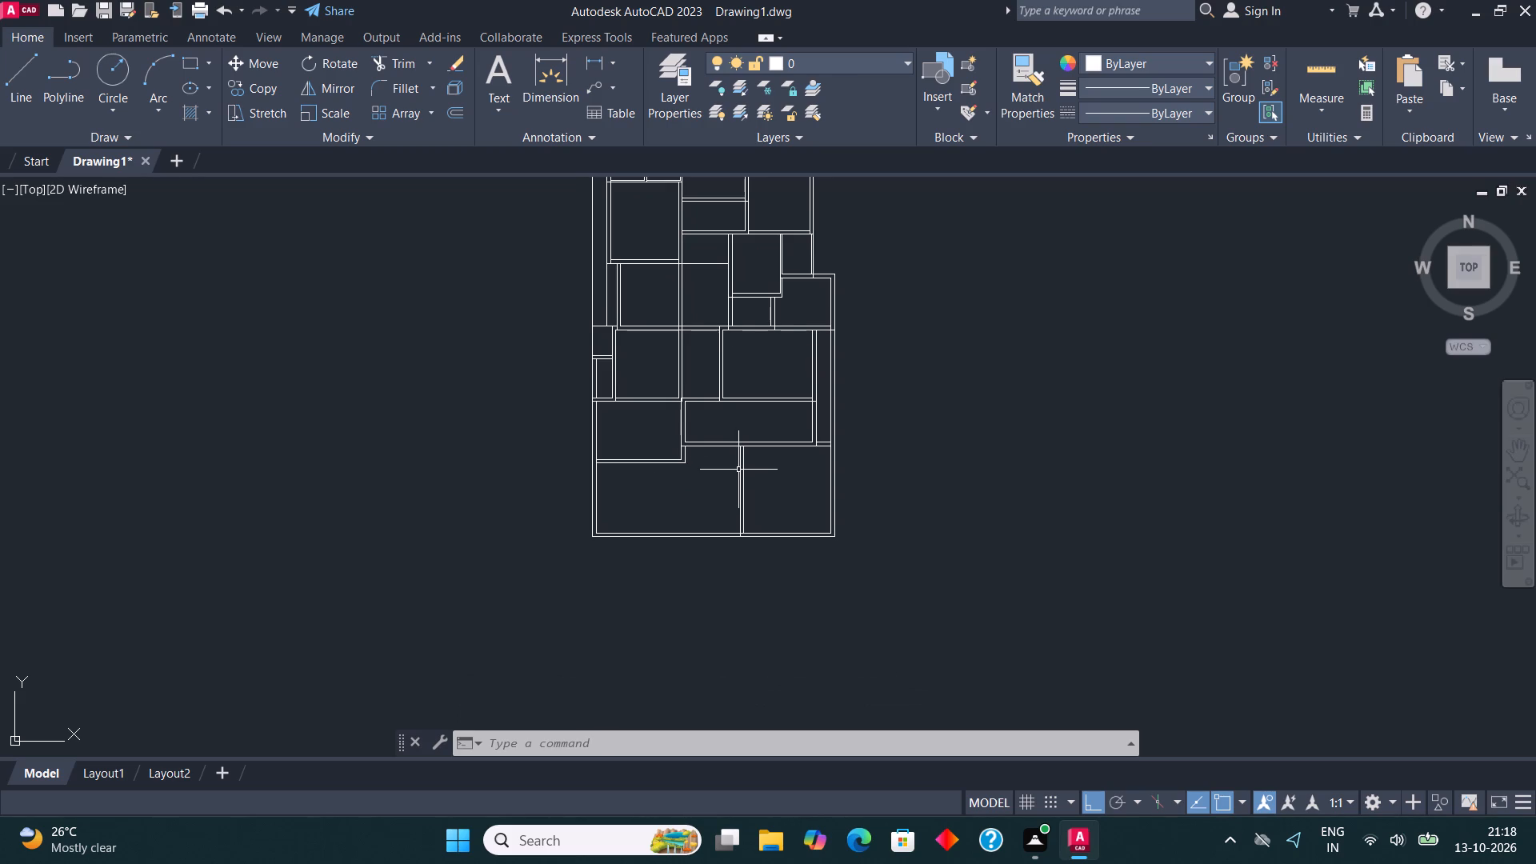
middle_drag(725, 462, 698, 499)
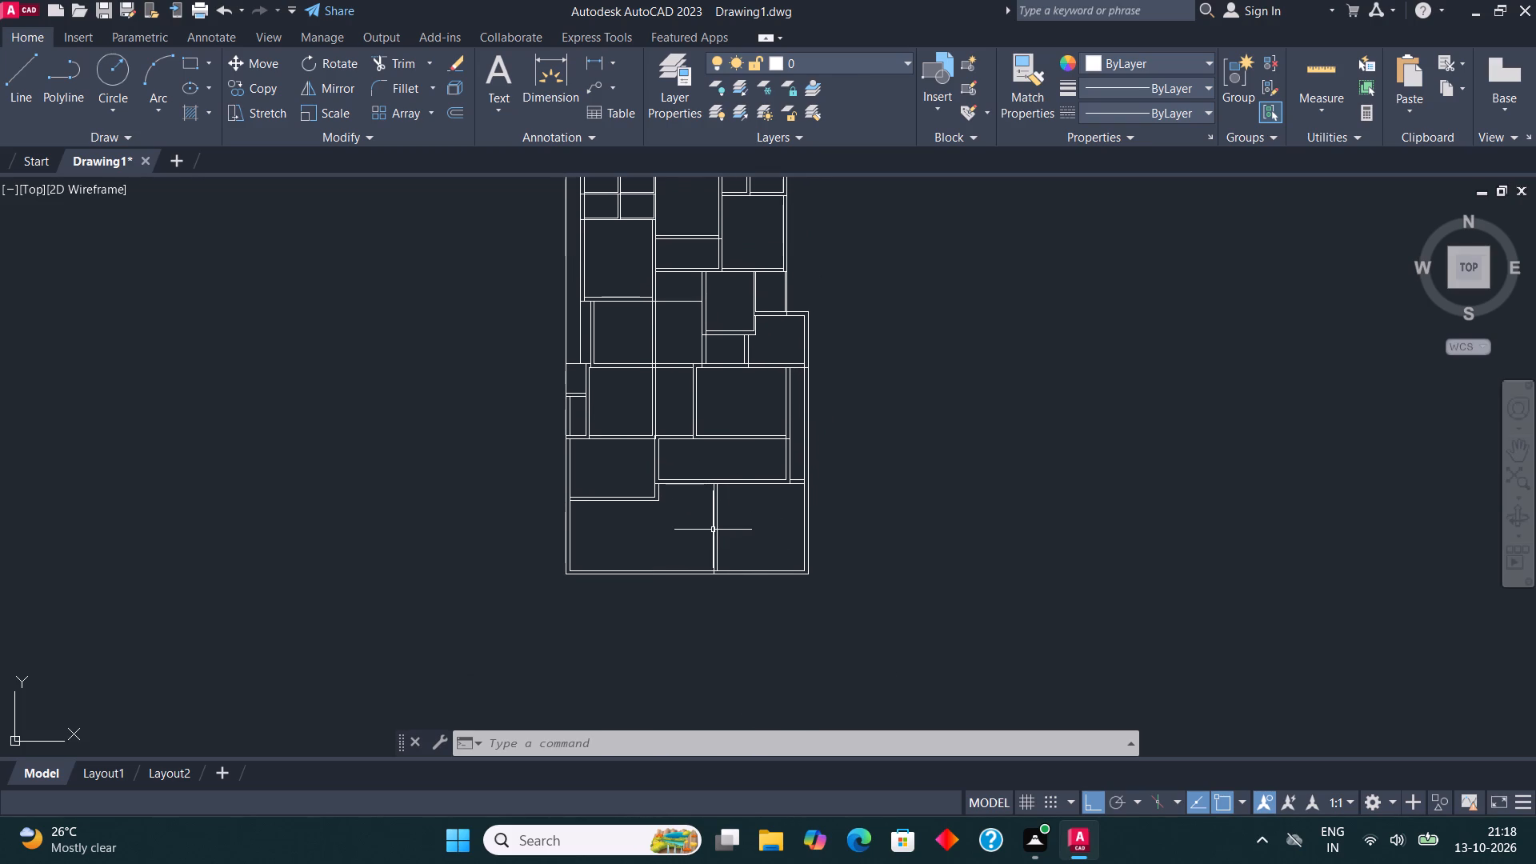
scroll(713, 530, up, 1)
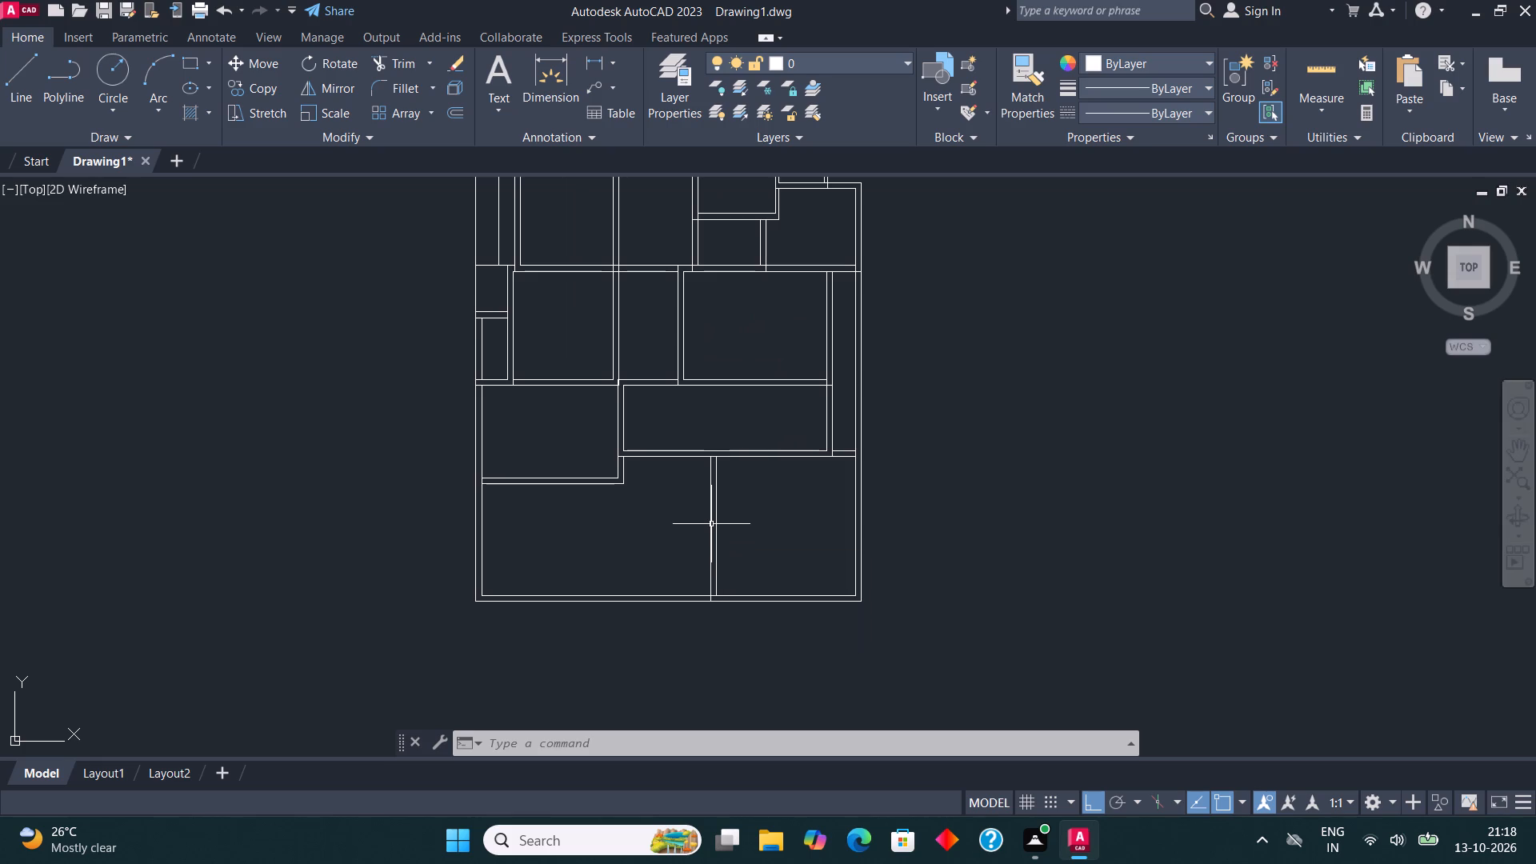
click(391, 61)
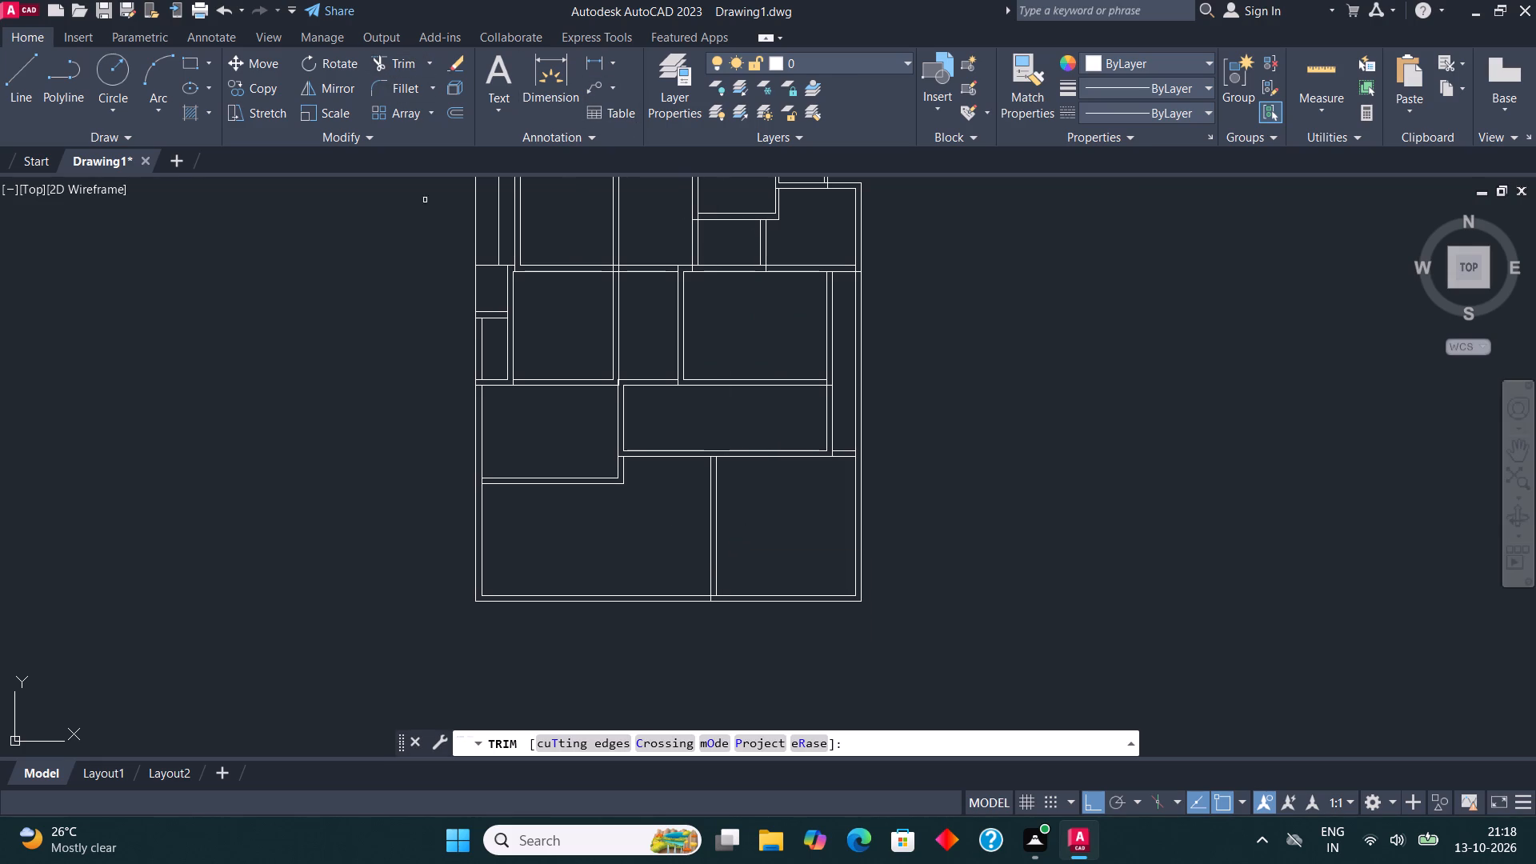
click(675, 533)
click(759, 515)
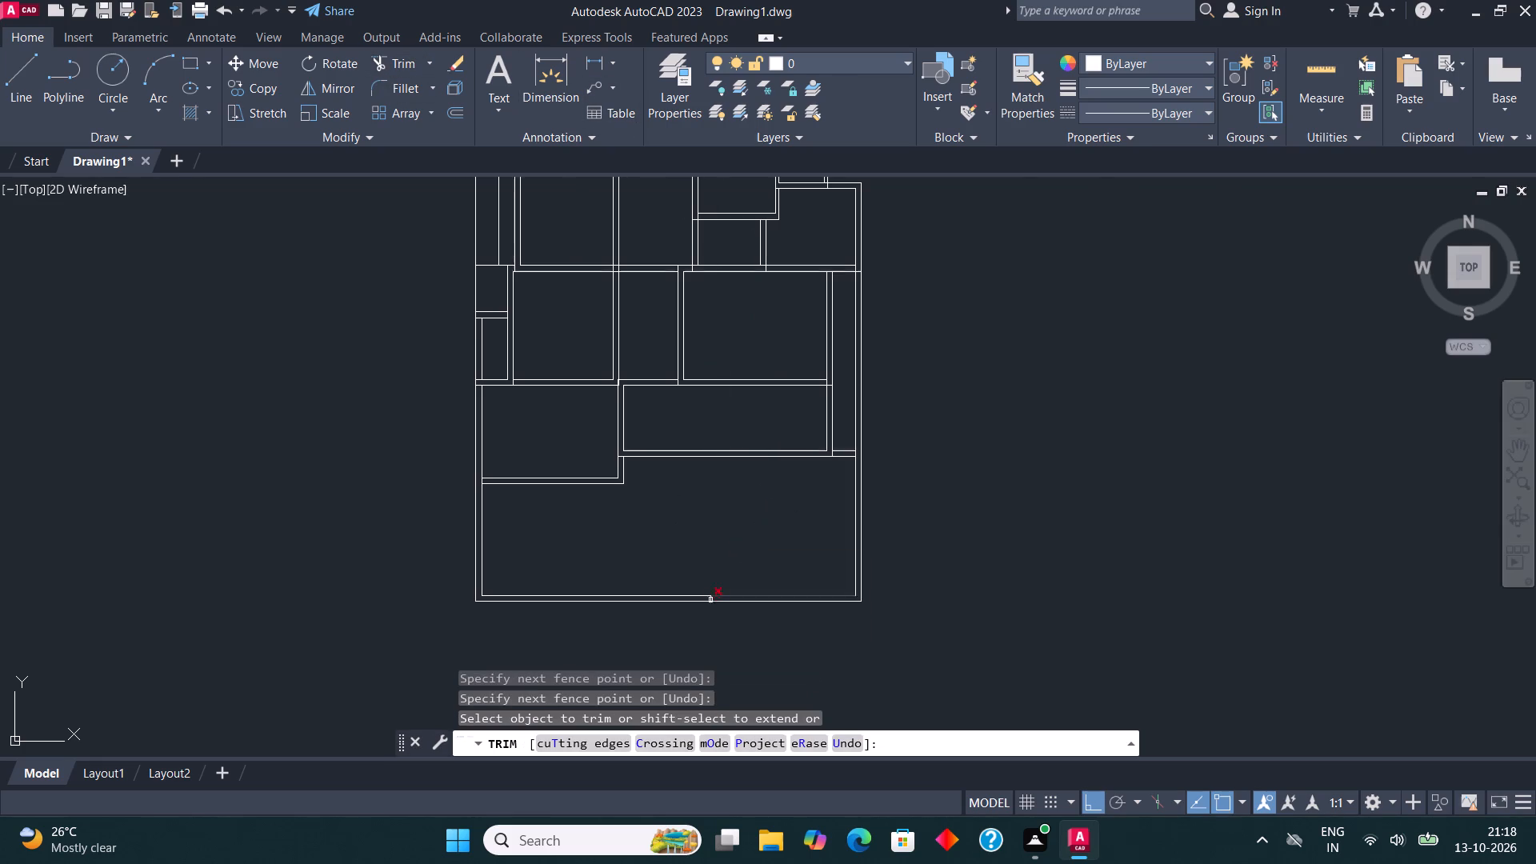
scroll(705, 610, up, 2)
click(714, 582)
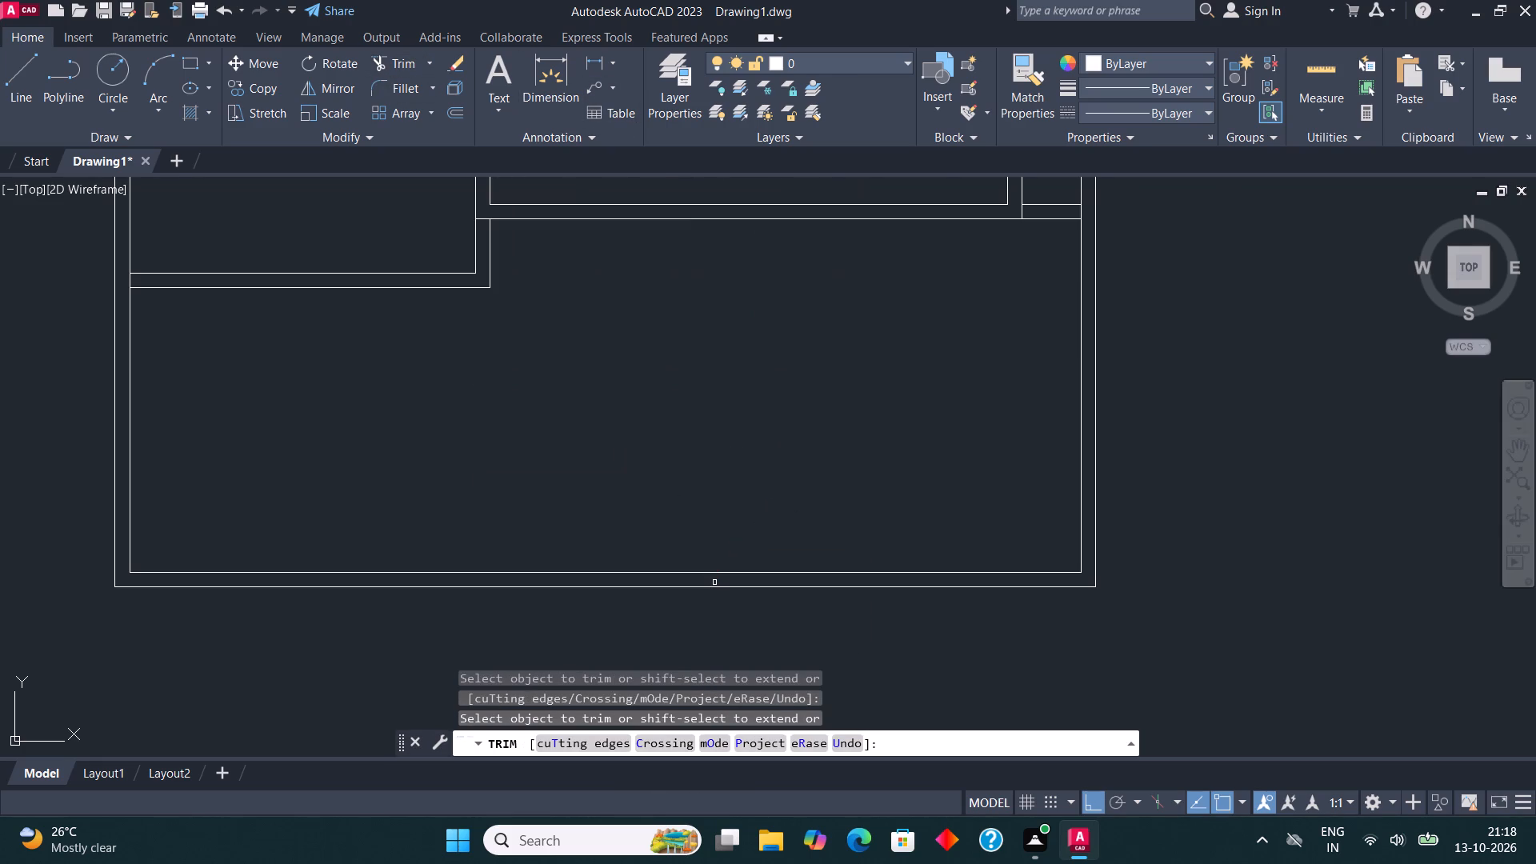
key(Escape)
Trim away the two horizontal wall lines between the narrow passage and the wide room below it, including the leftover piece.
scroll(722, 602, down, 1)
middle_drag(722, 374, 714, 417)
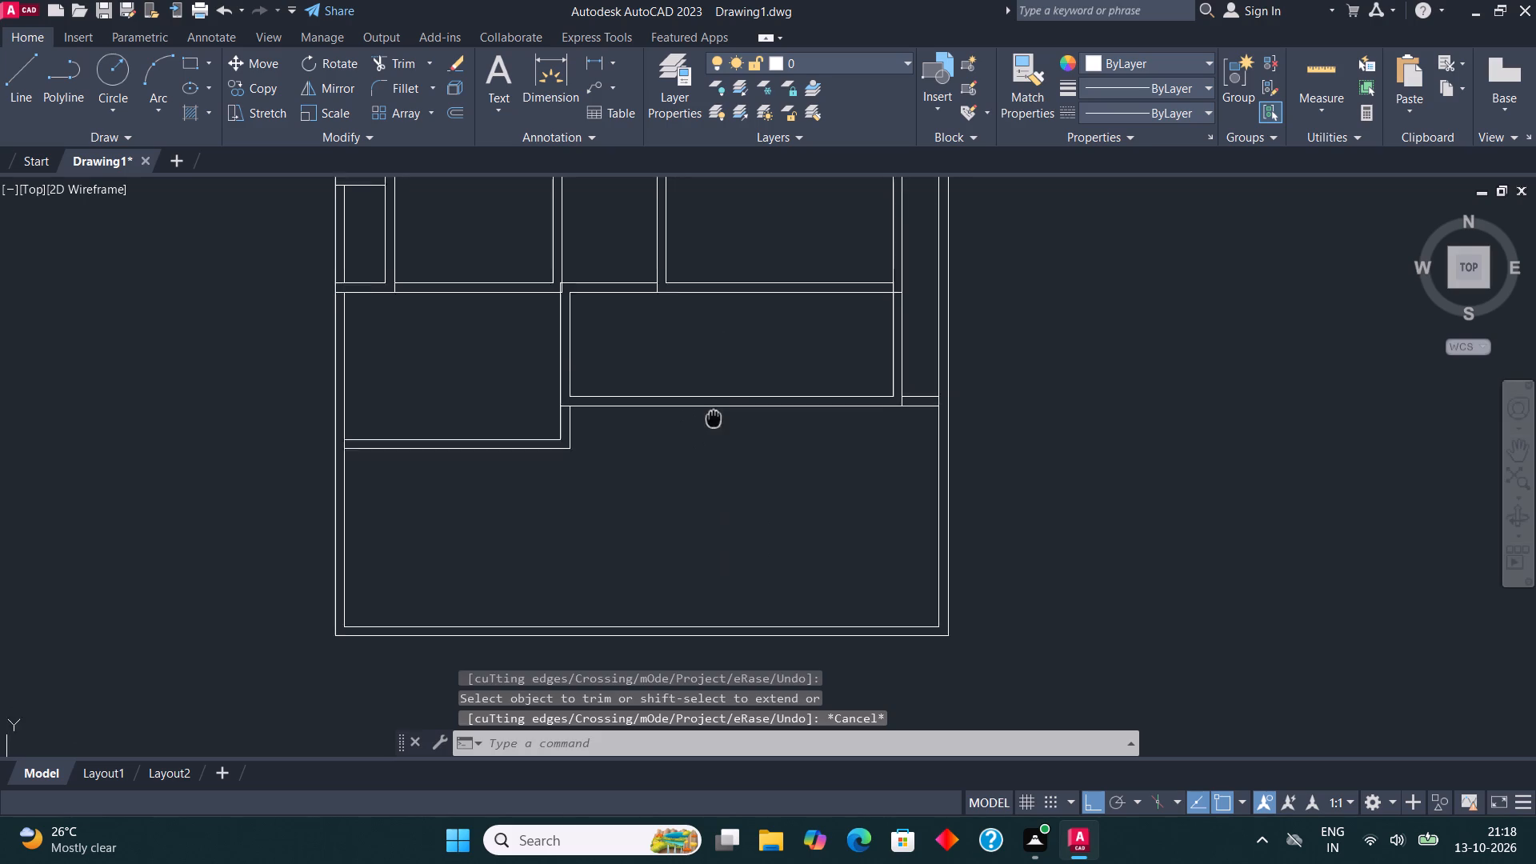
middle_drag(714, 417, 557, 569)
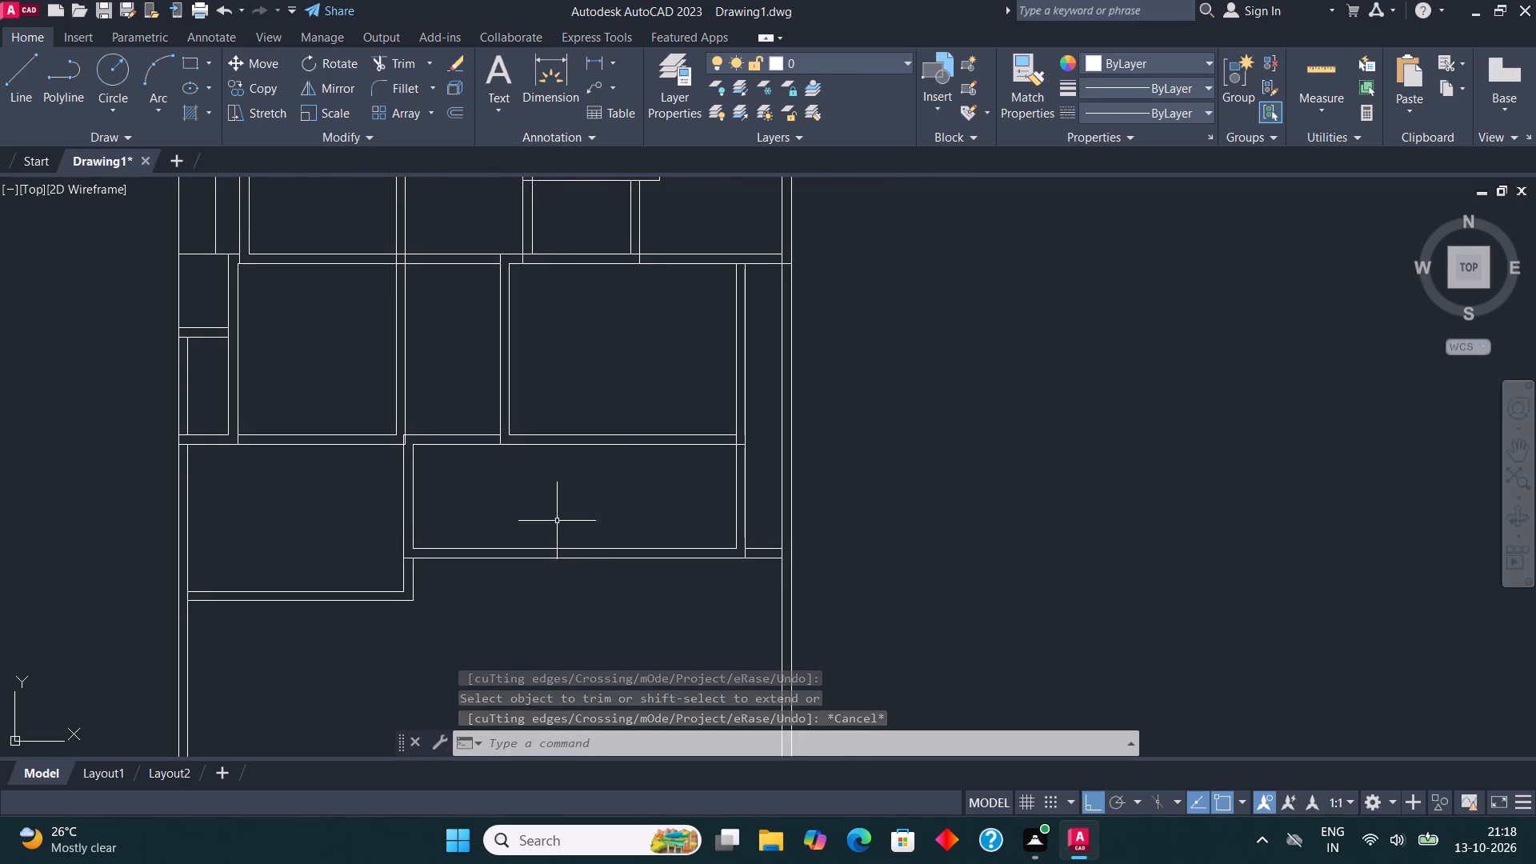
click(407, 59)
drag(450, 388, 448, 506)
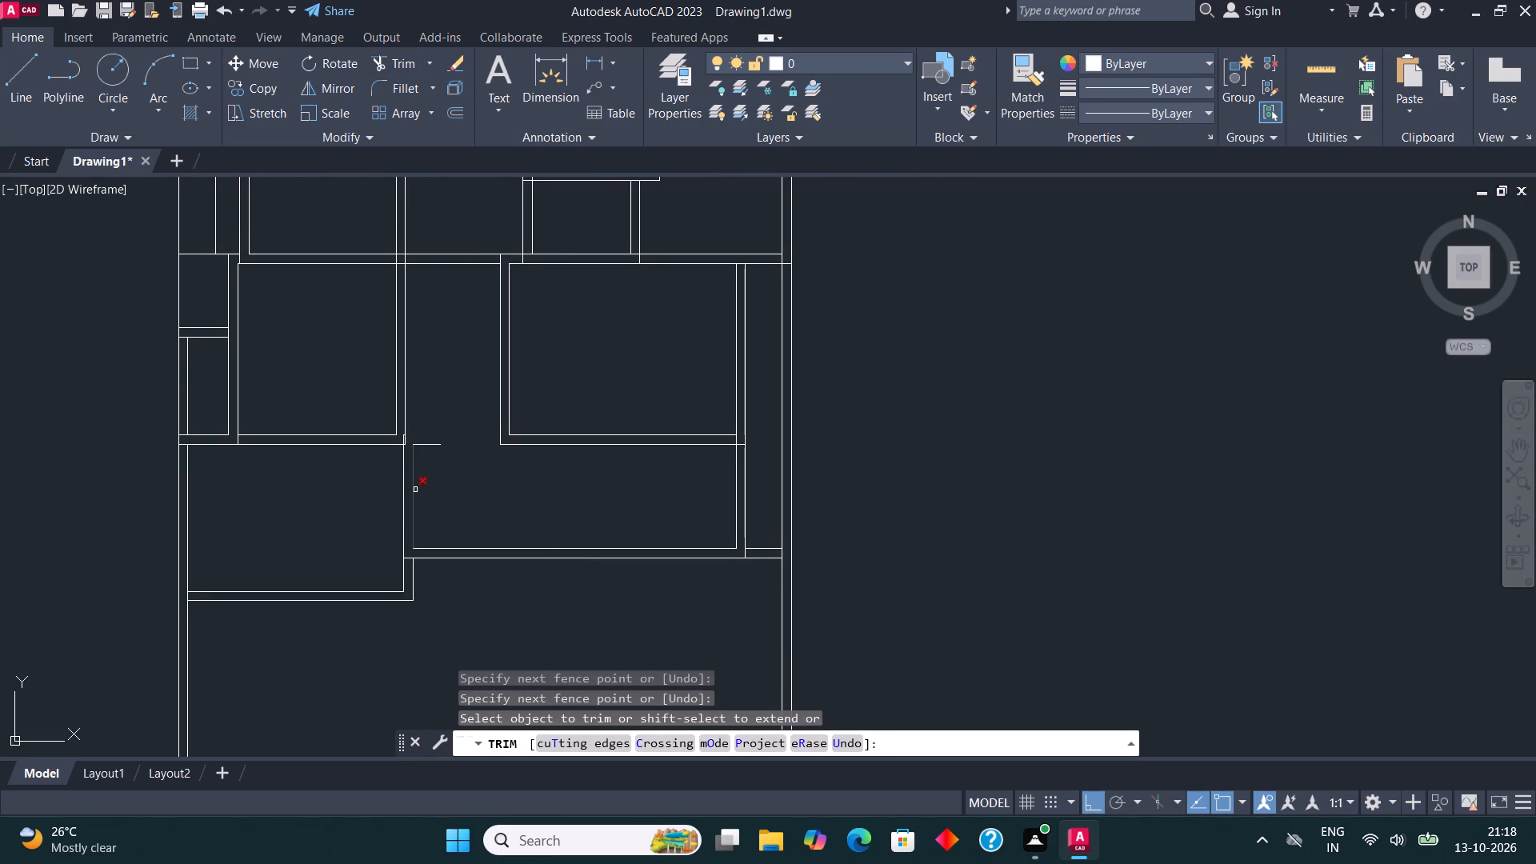
click(427, 447)
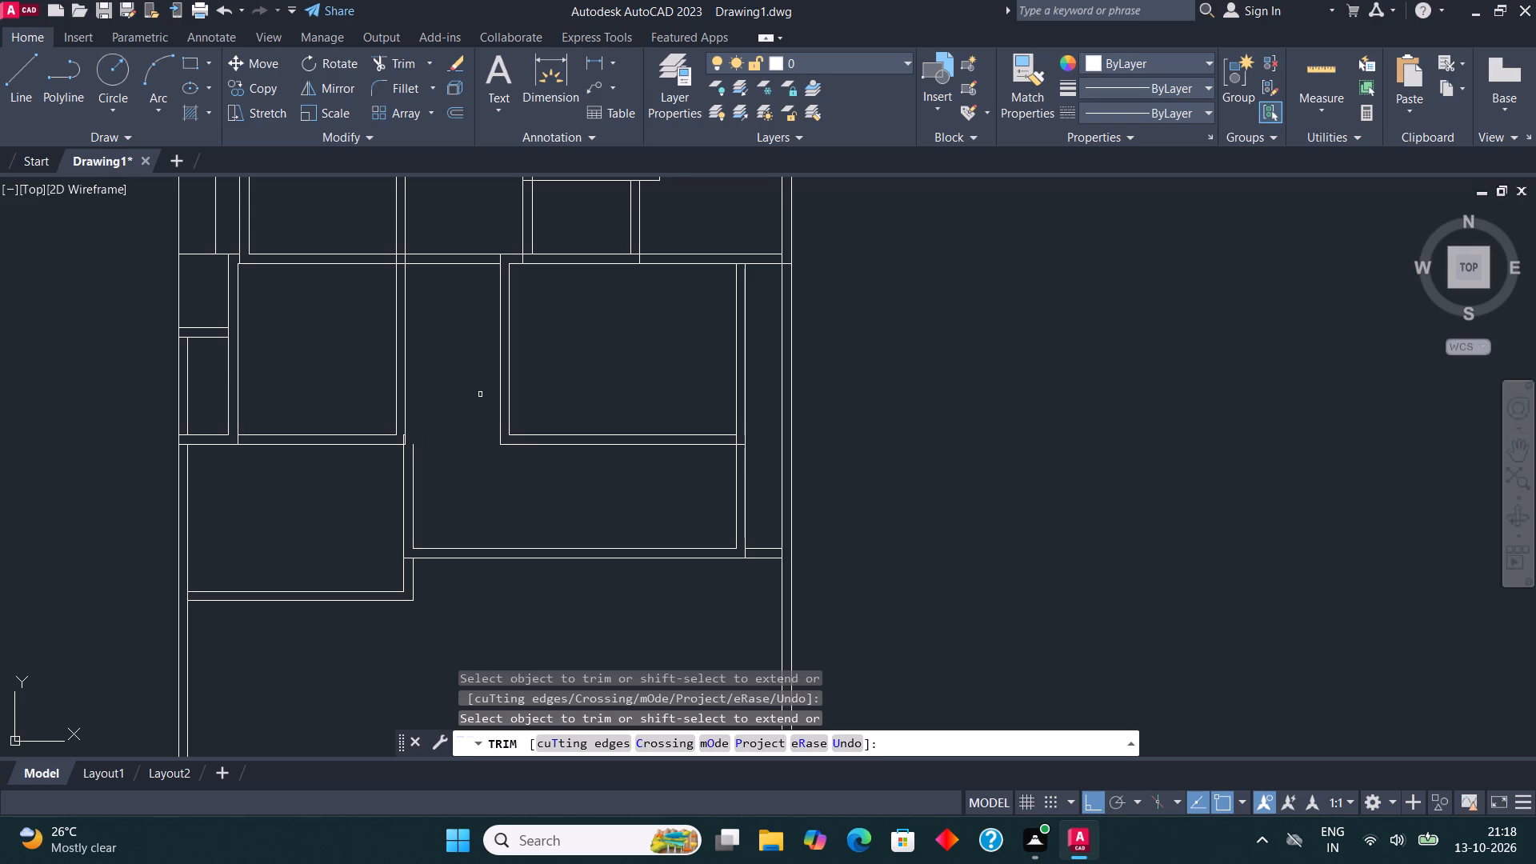
middle_drag(485, 396, 616, 402)
key(Escape)
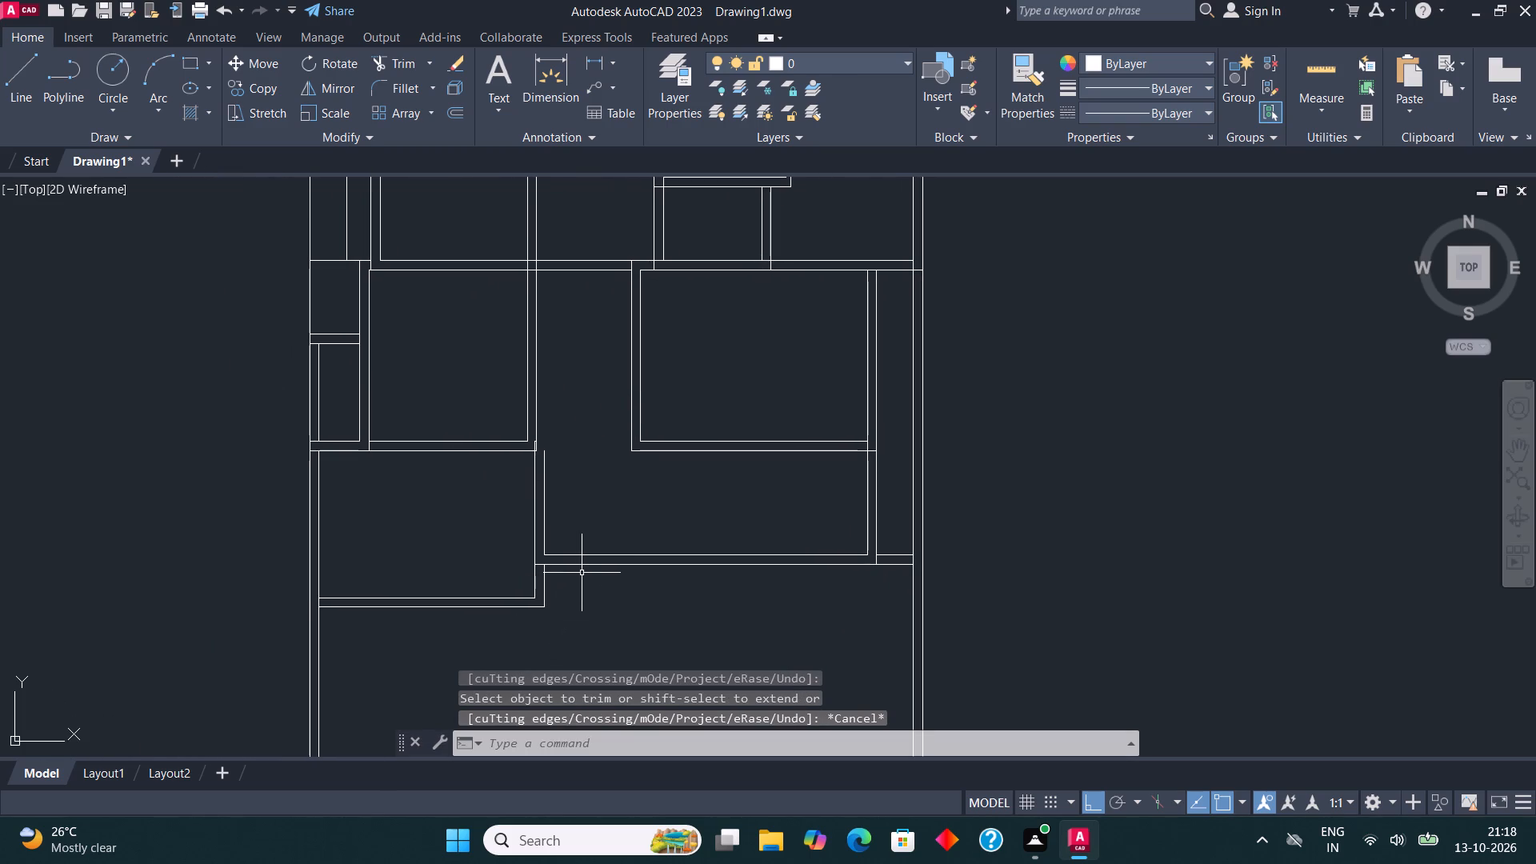
Move both lines of the lower-left room's right-hand wall, including their lower segments, leftward to align with the wall above.
click(575, 522)
click(484, 495)
click(570, 594)
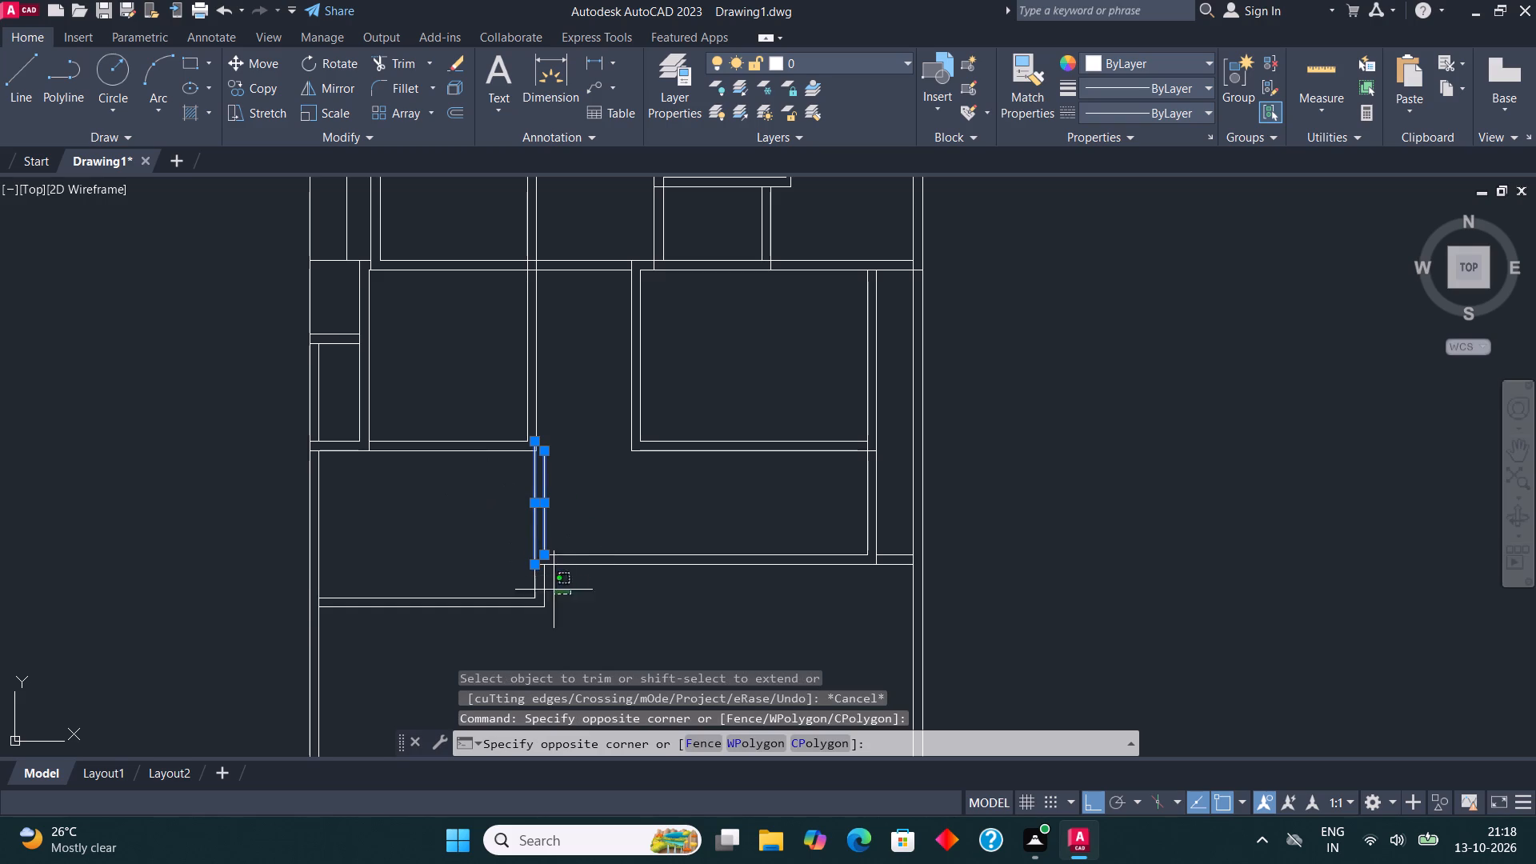
click(526, 581)
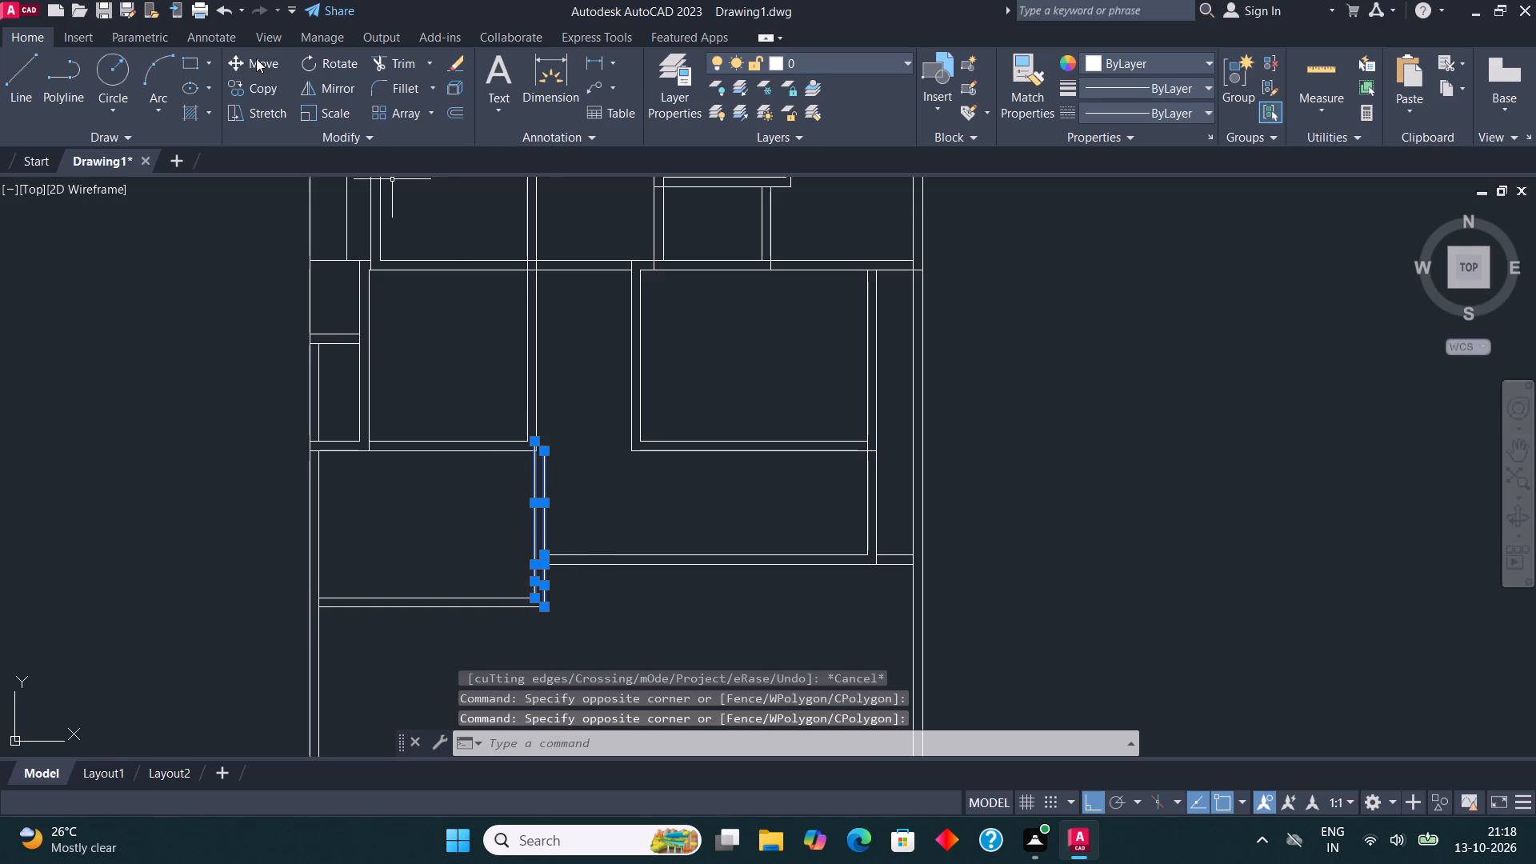
click(256, 58)
scroll(531, 460, up, 4)
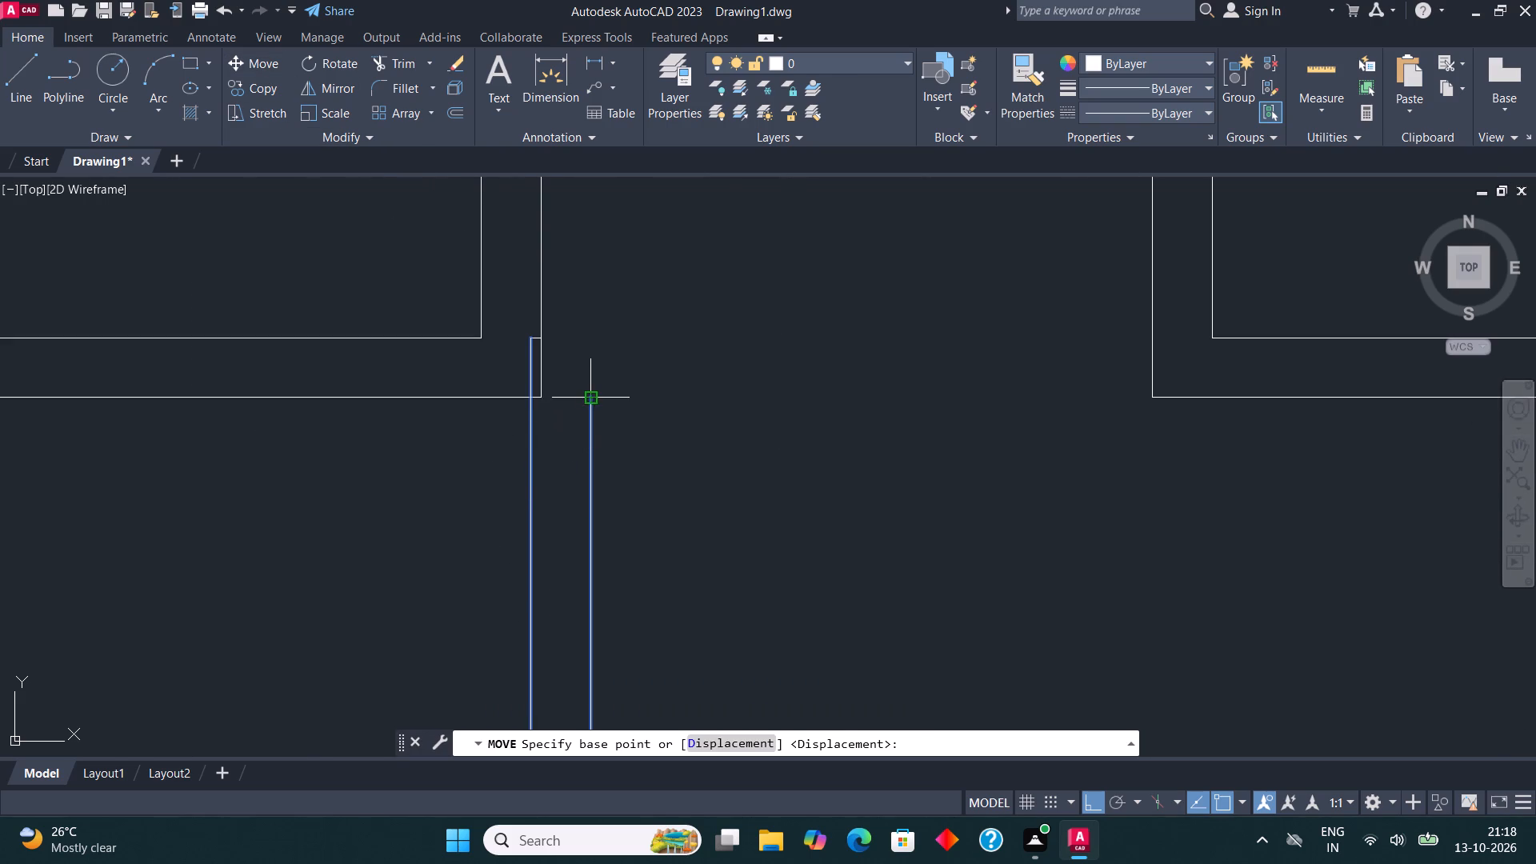
click(591, 400)
click(542, 402)
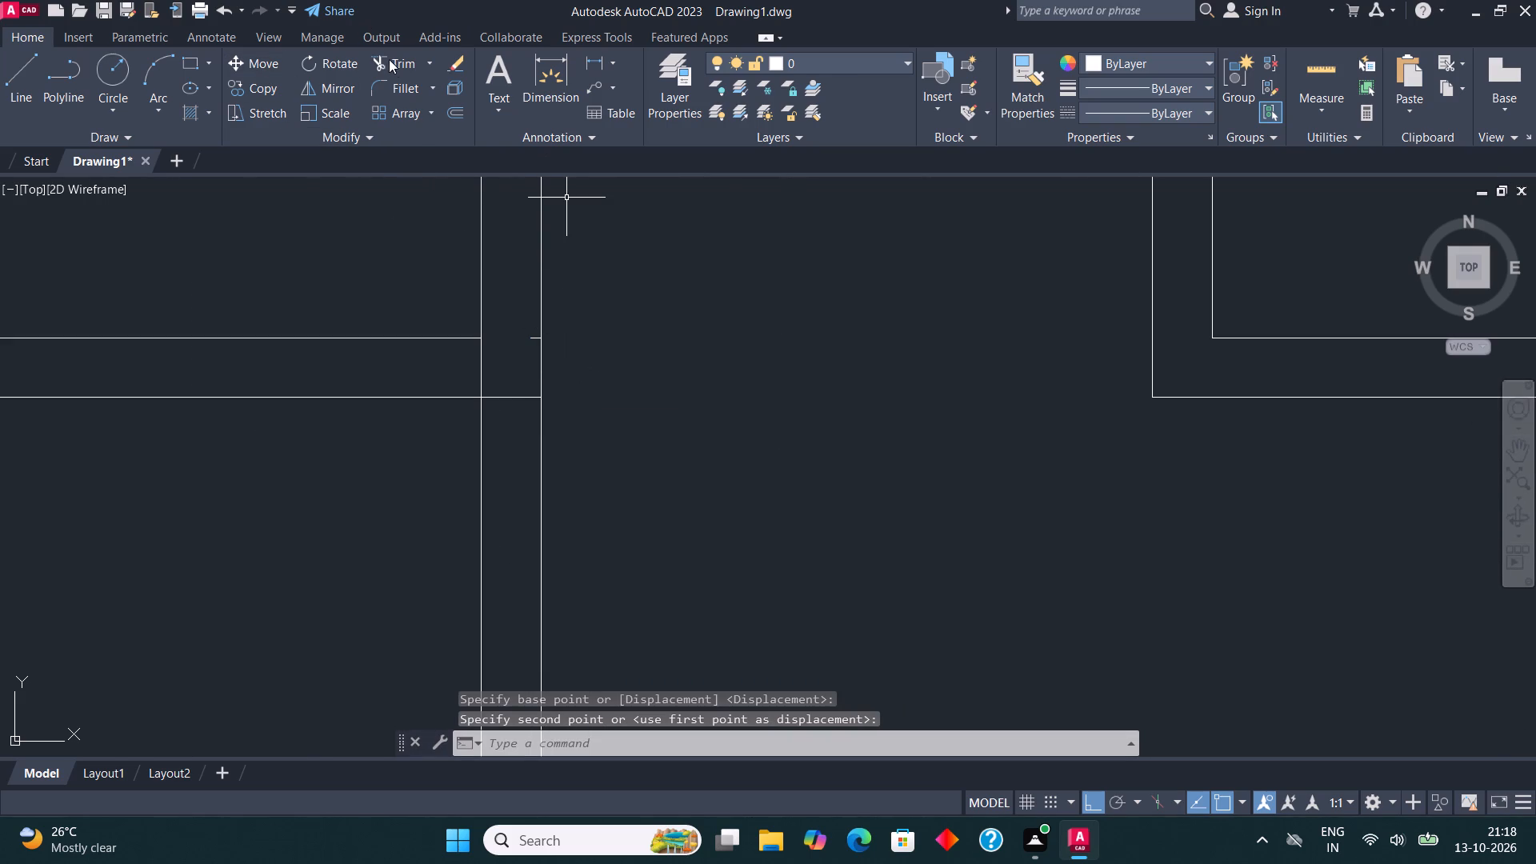
Trim the leftover horizontal stub and the inner vertical line piece crossing the wall at the lower-left room's top-right junction.
click(392, 62)
click(534, 341)
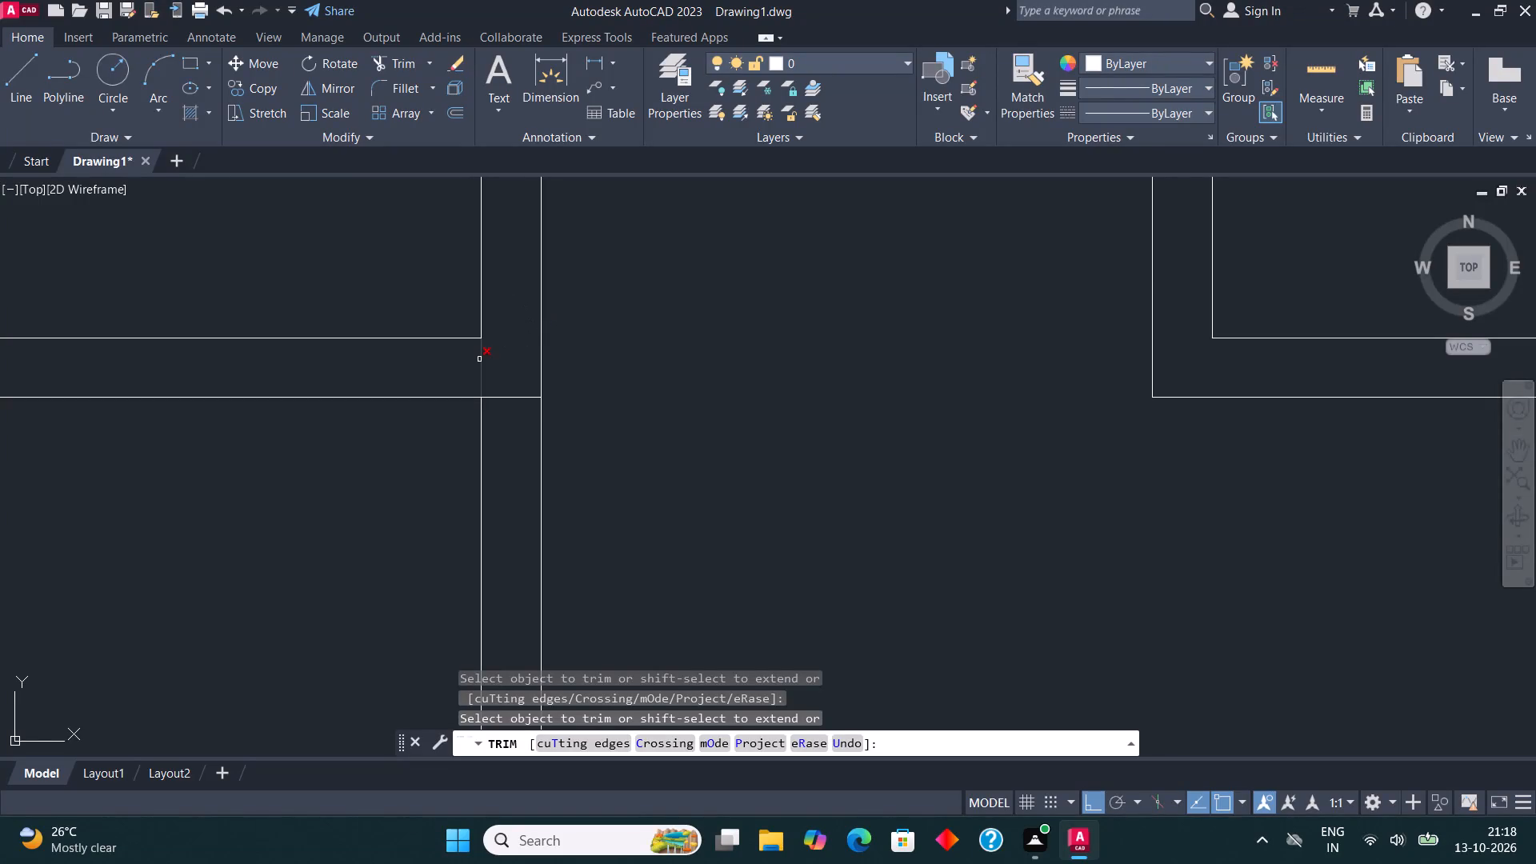
click(479, 359)
scroll(474, 319, down, 3)
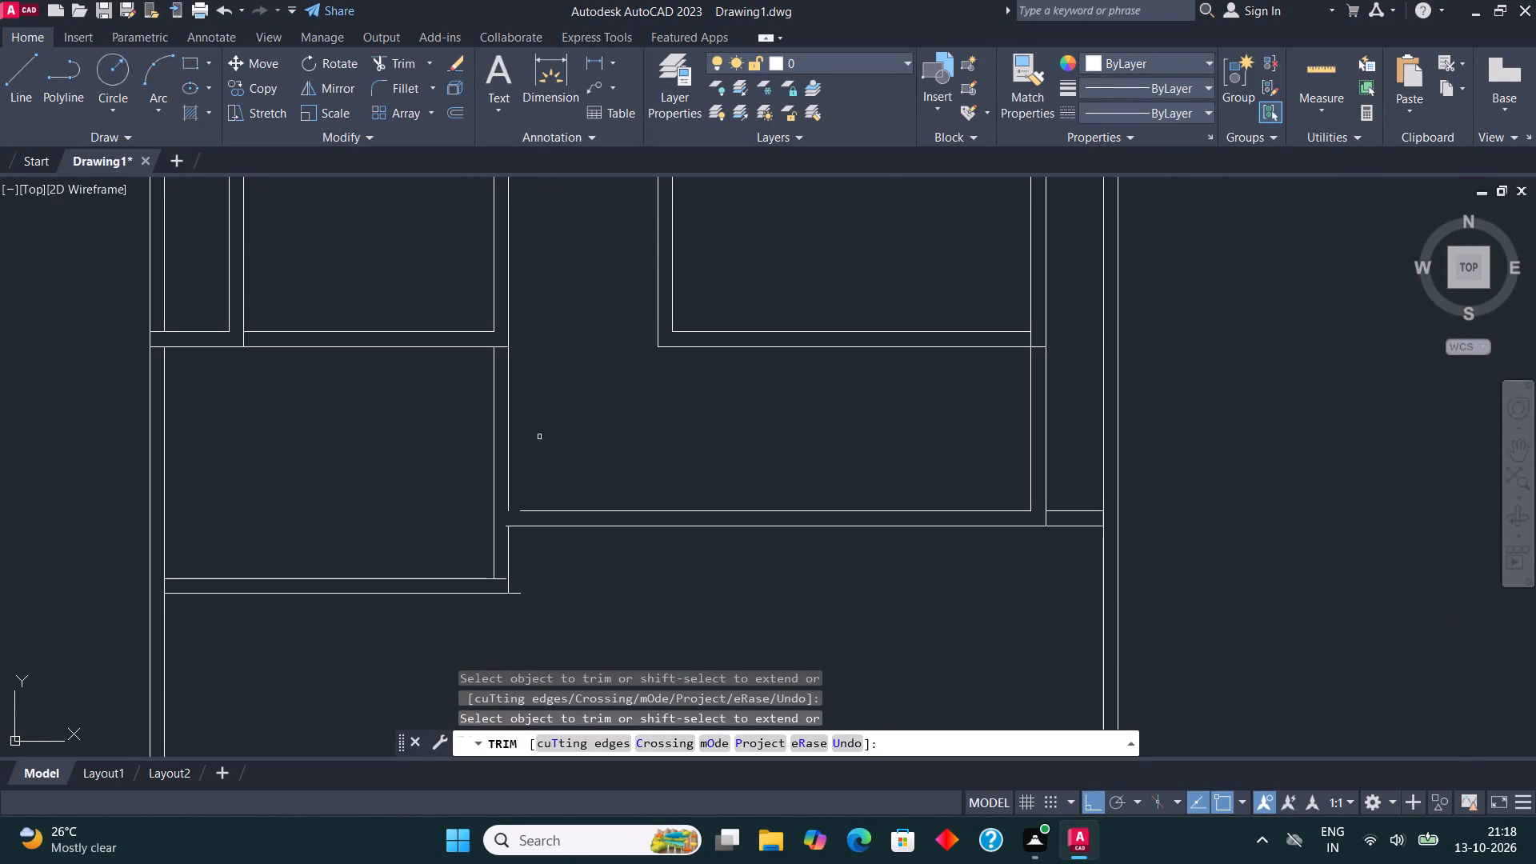
key(Escape)
Fillet the moved wall's outer vertical line with the wide room's inner bottom line into a sharp corner.
click(400, 87)
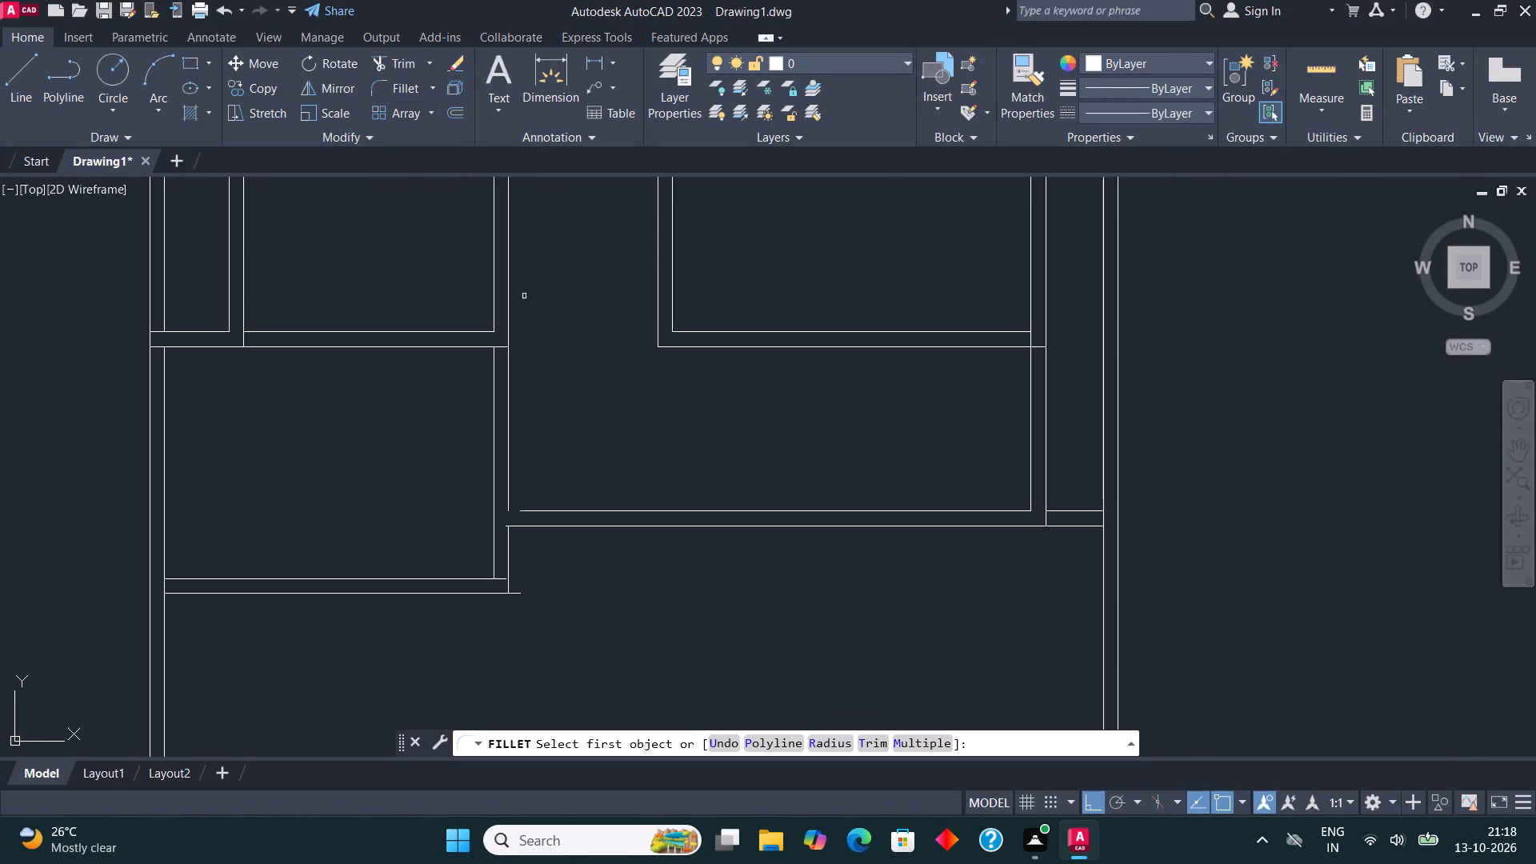
click(508, 455)
click(546, 512)
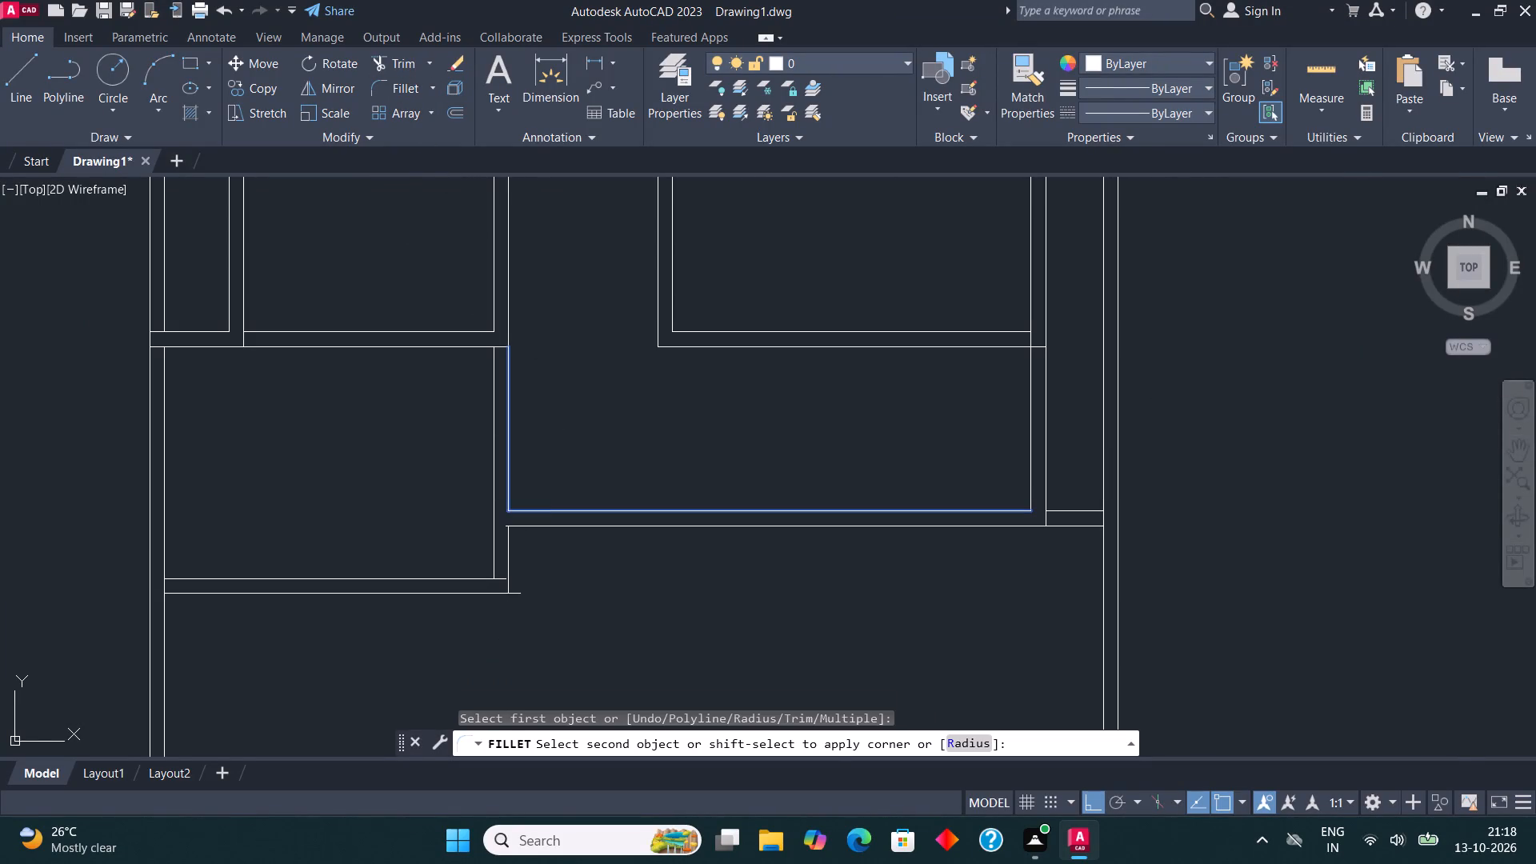
Trim the overhanging line ends at the lower-left room's bottom-right corner and the small stub where the wide room's bottom wall meets it.
click(393, 54)
scroll(523, 622, up, 2)
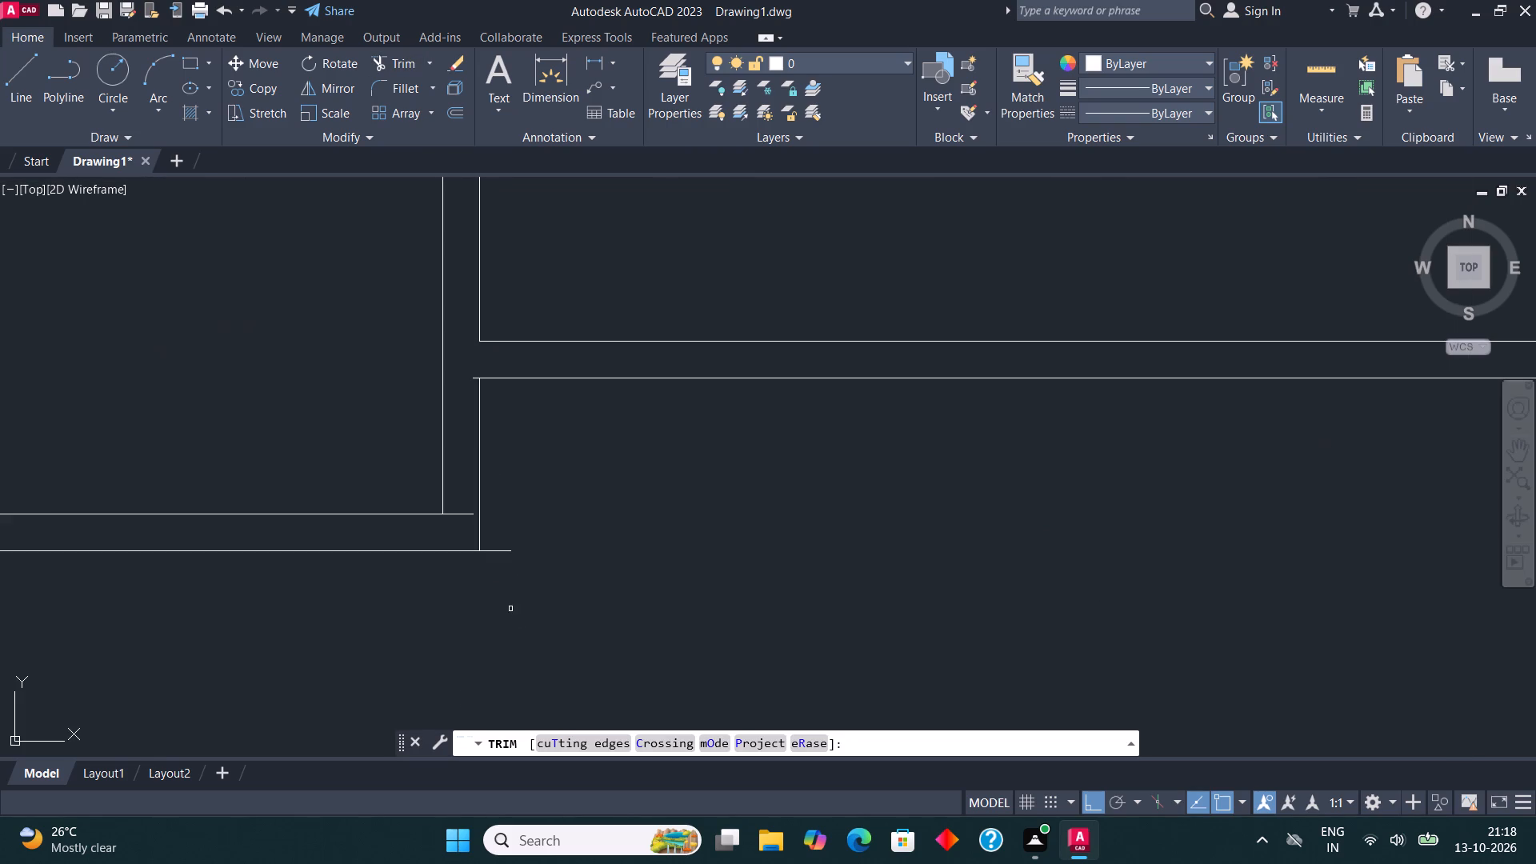
click(510, 609)
click(509, 519)
click(464, 520)
click(462, 461)
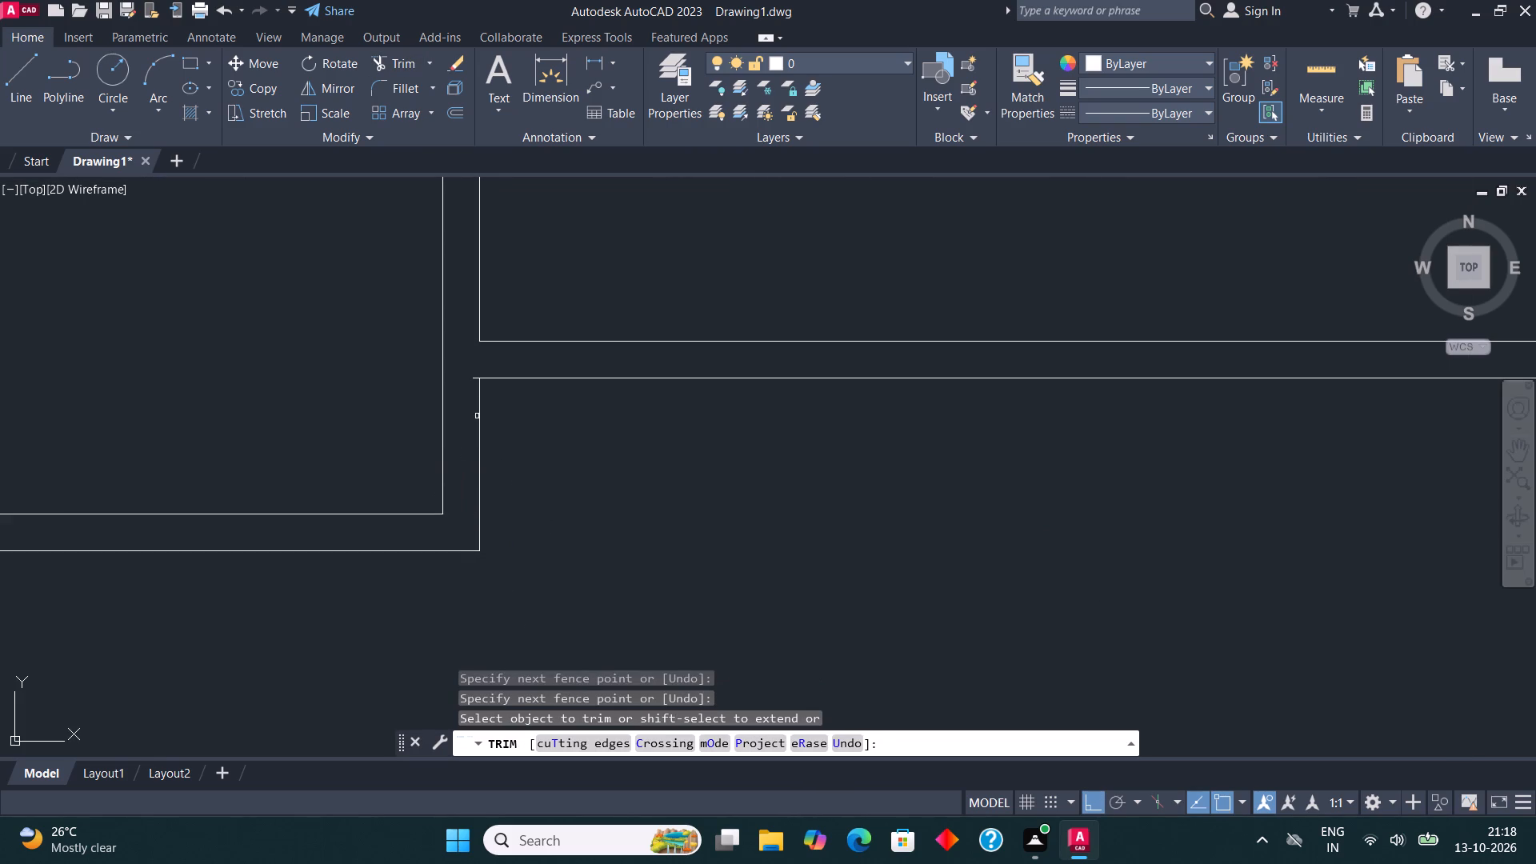
click(475, 381)
key(Escape)
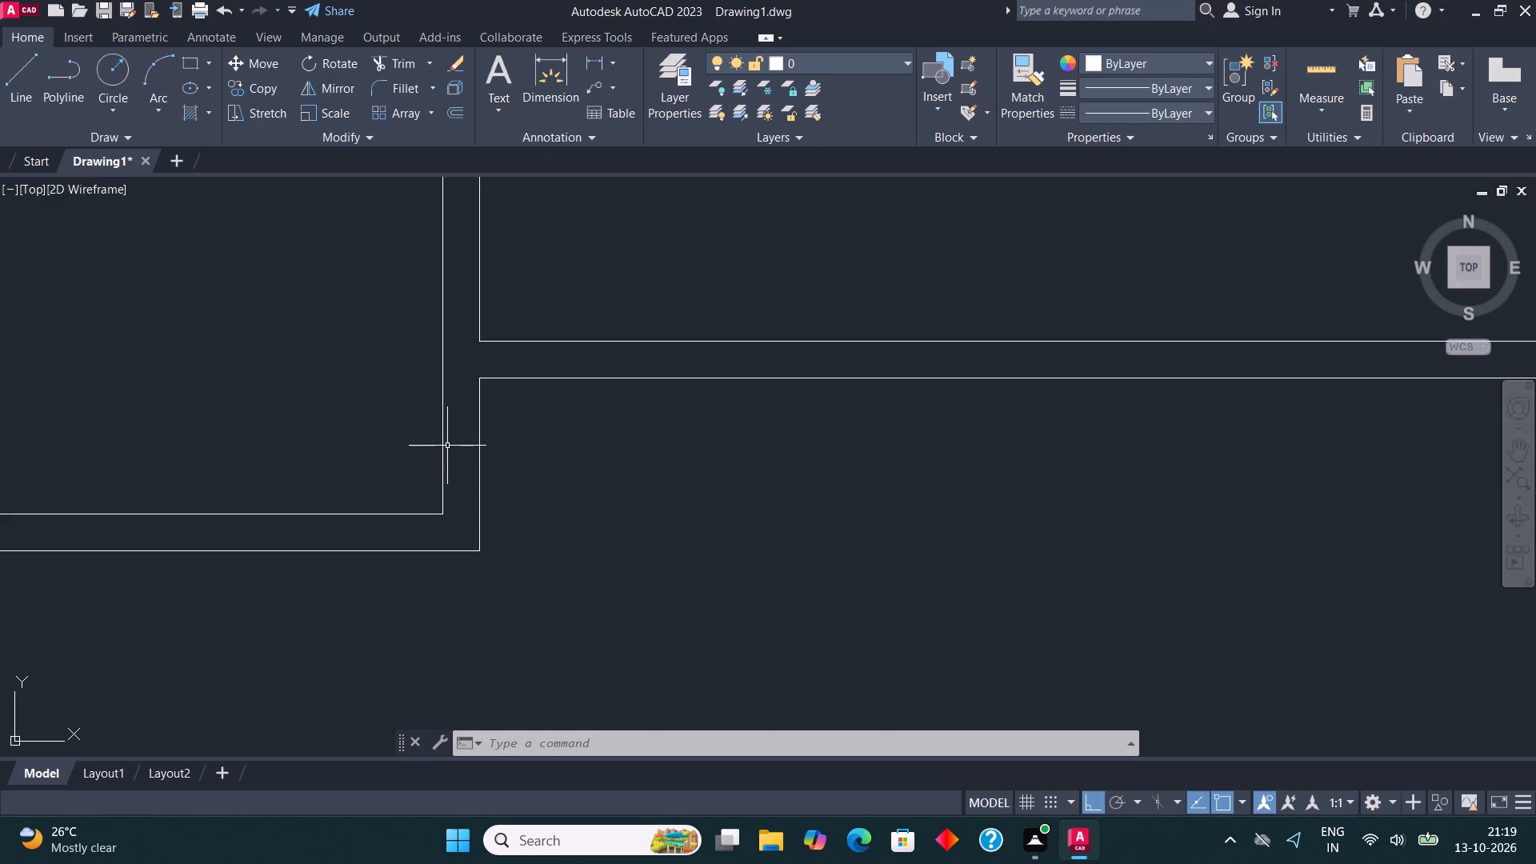
From the wide room's inner bottom-right corner, draw a line 3' left, 1' further left, and up to the wall above.
scroll(459, 452, down, 1)
middle_drag(486, 462, 570, 504)
scroll(592, 513, down, 4)
middle_drag(616, 514, 579, 487)
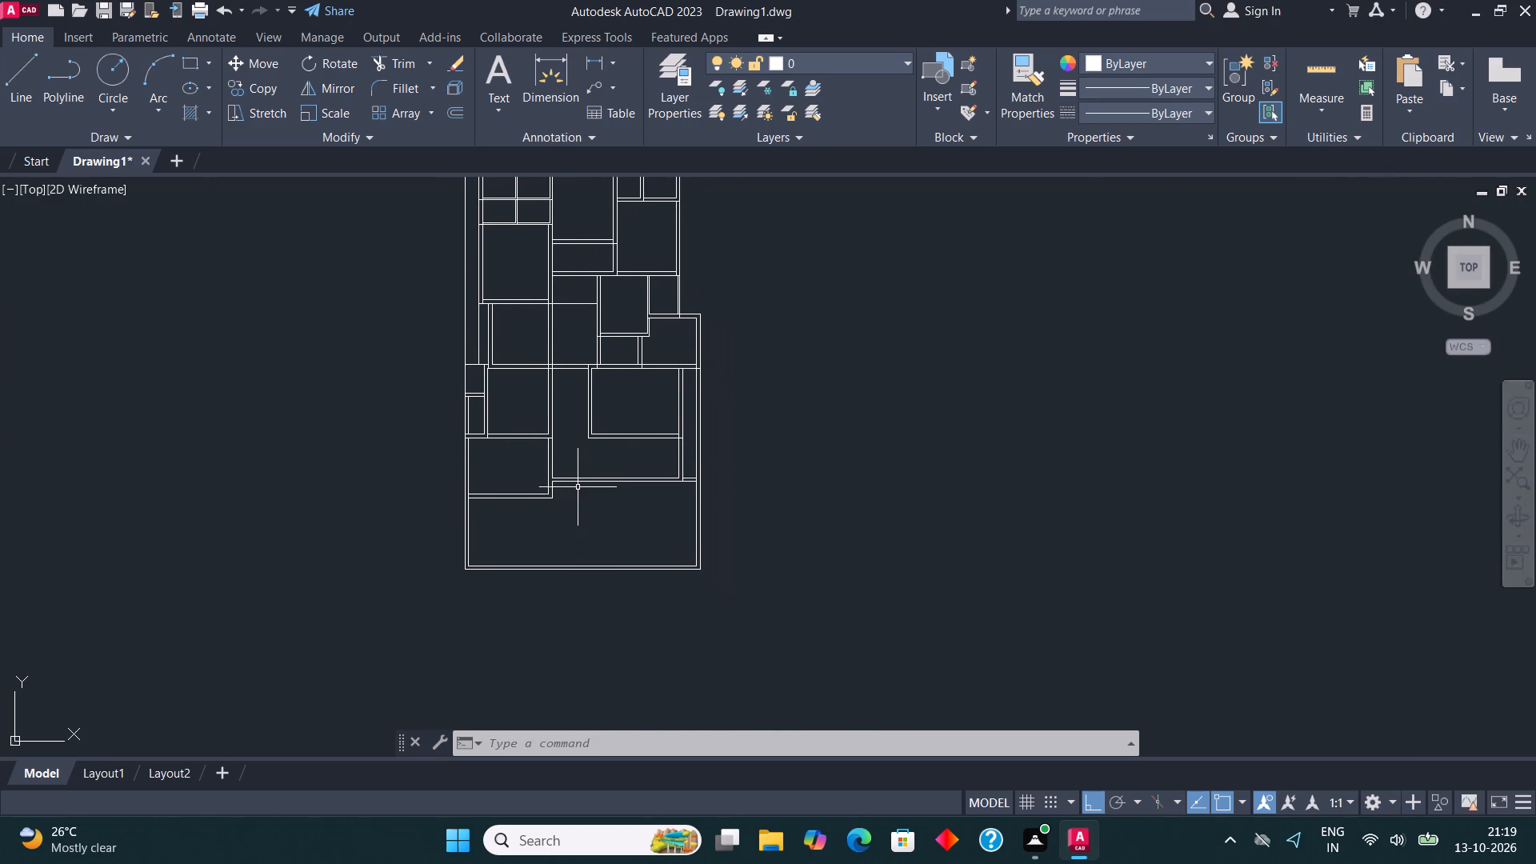
scroll(682, 467, up, 3)
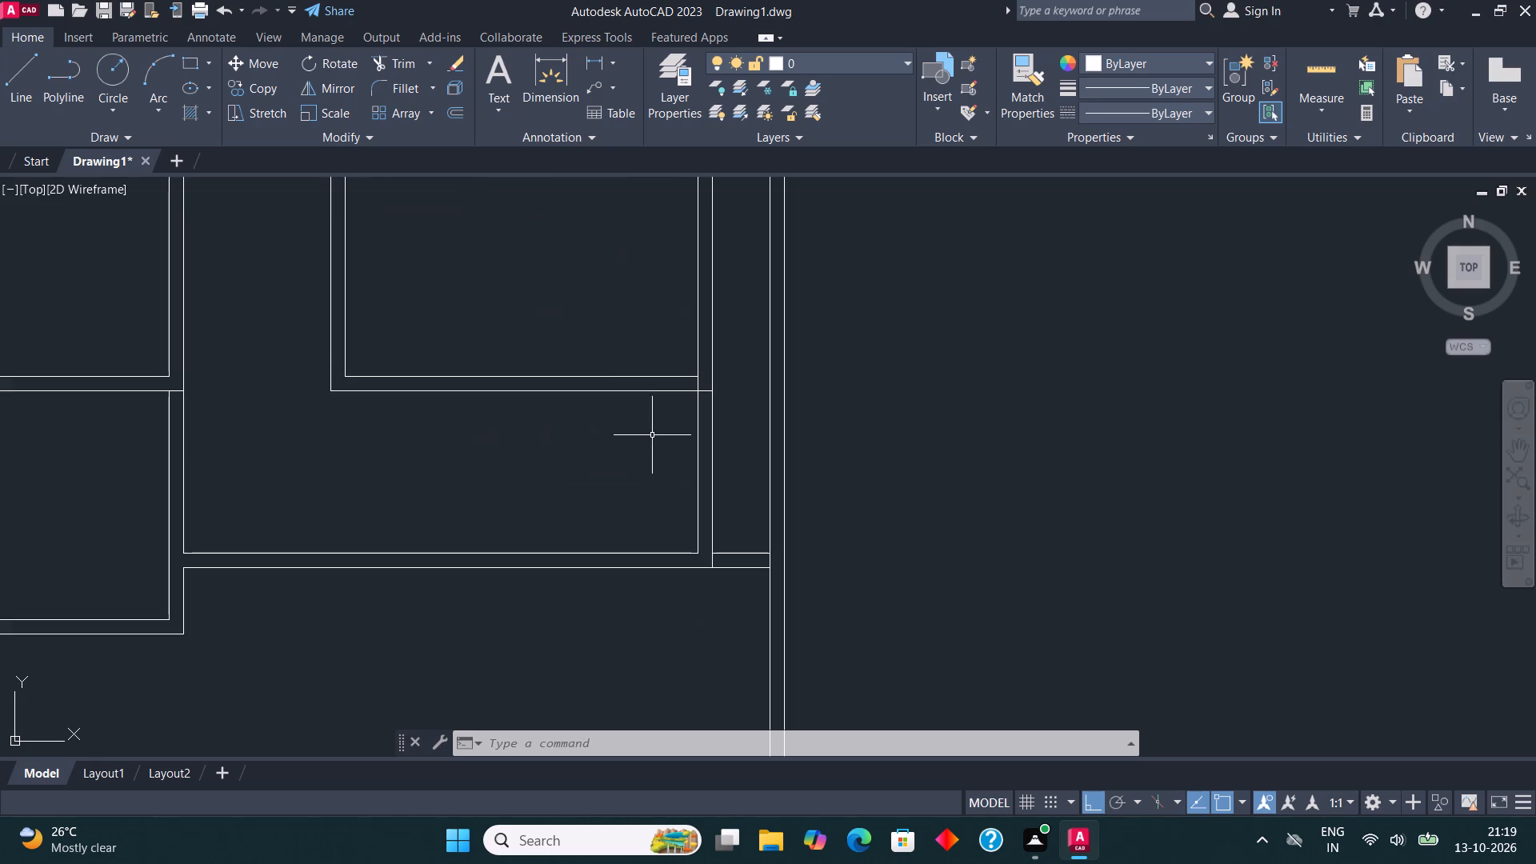
click(14, 78)
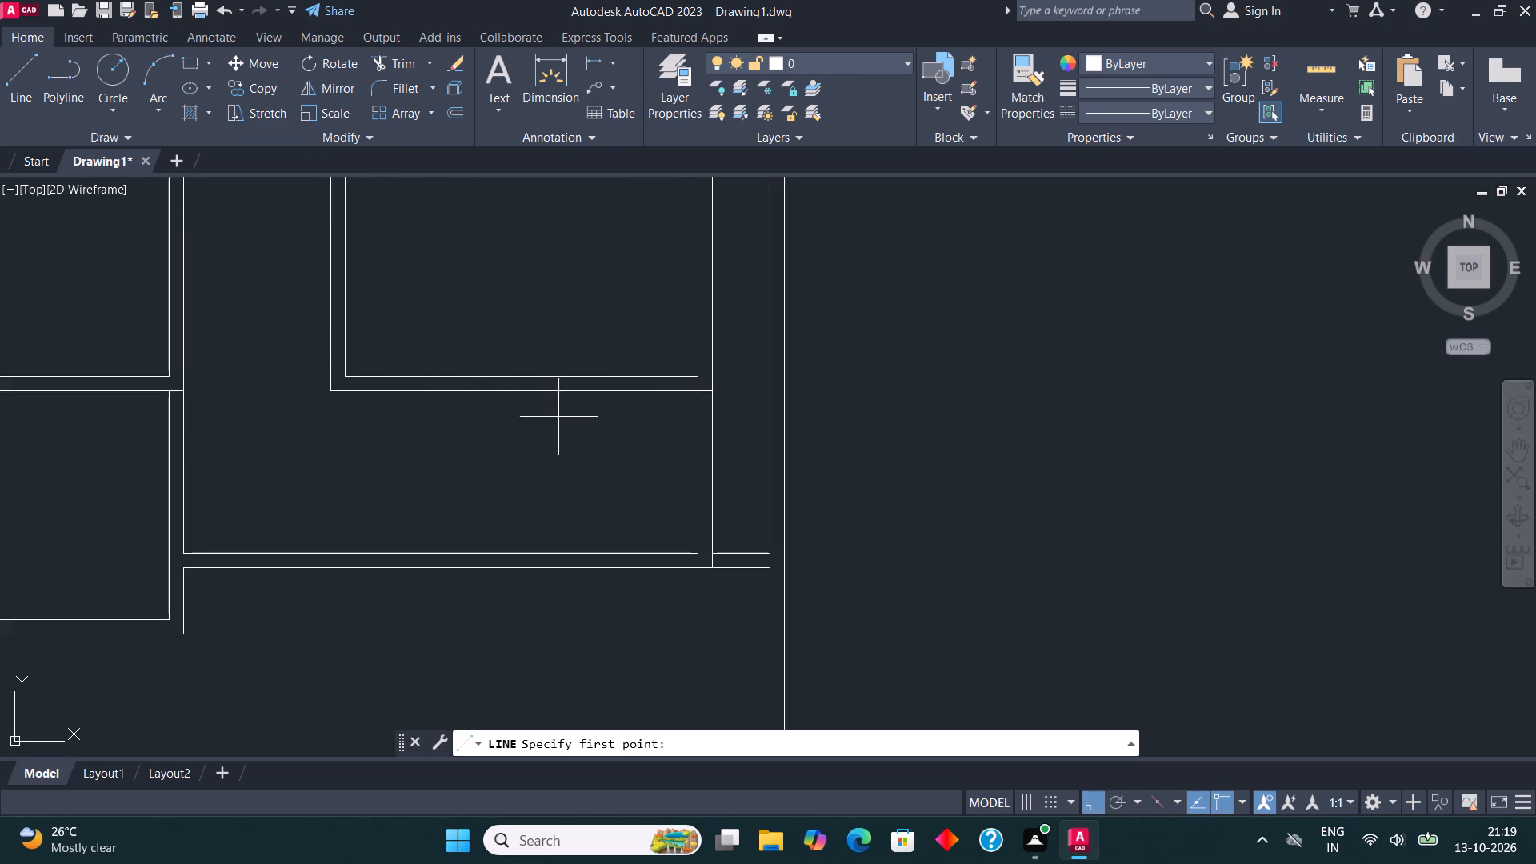
click(699, 554)
text(3')
key(Return)
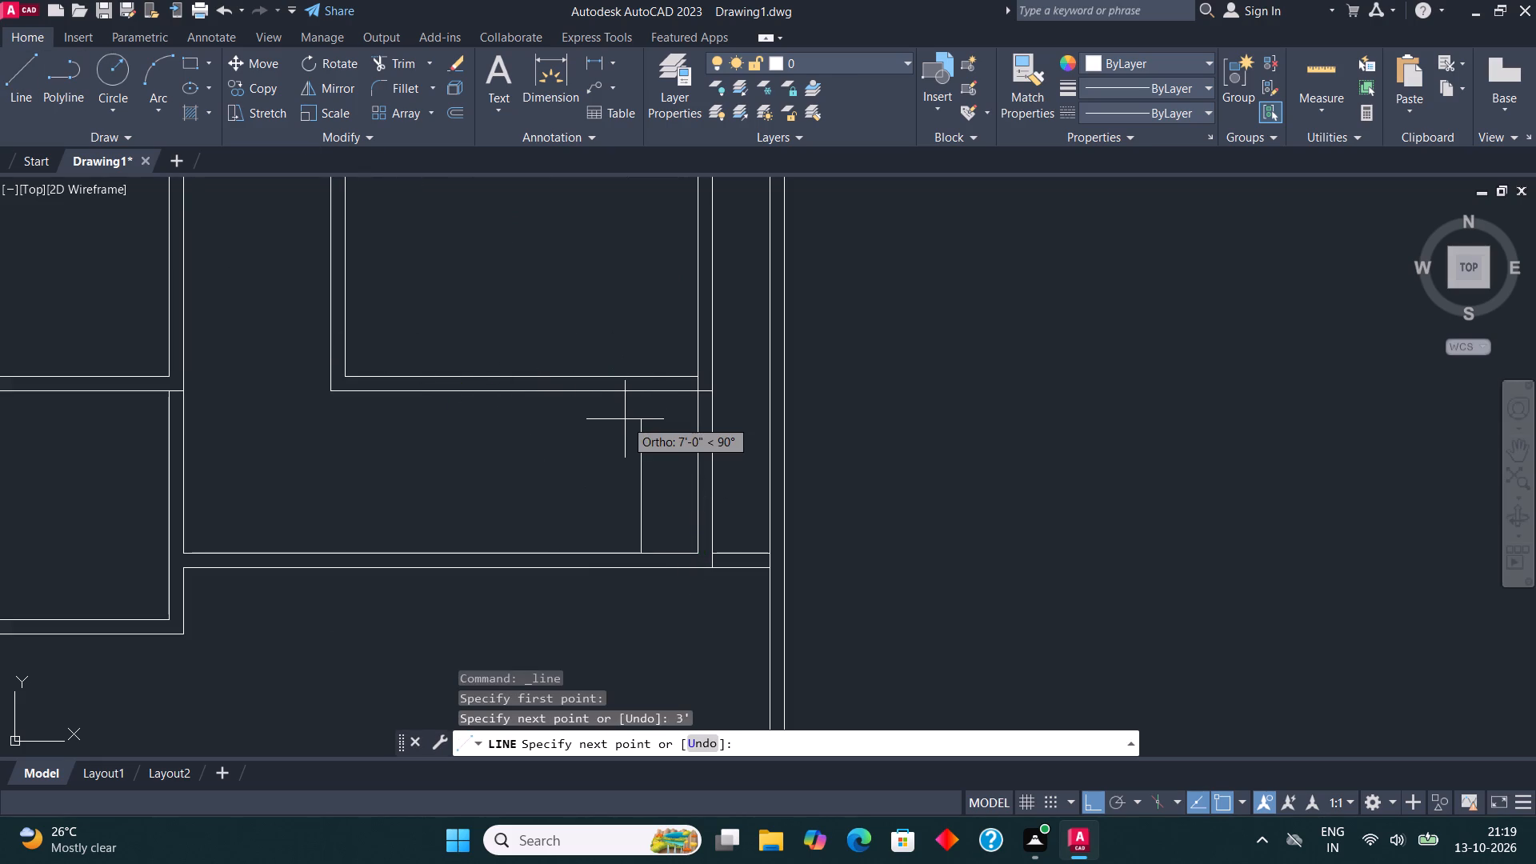
text(1')
key(Return)
scroll(626, 427, up, 1)
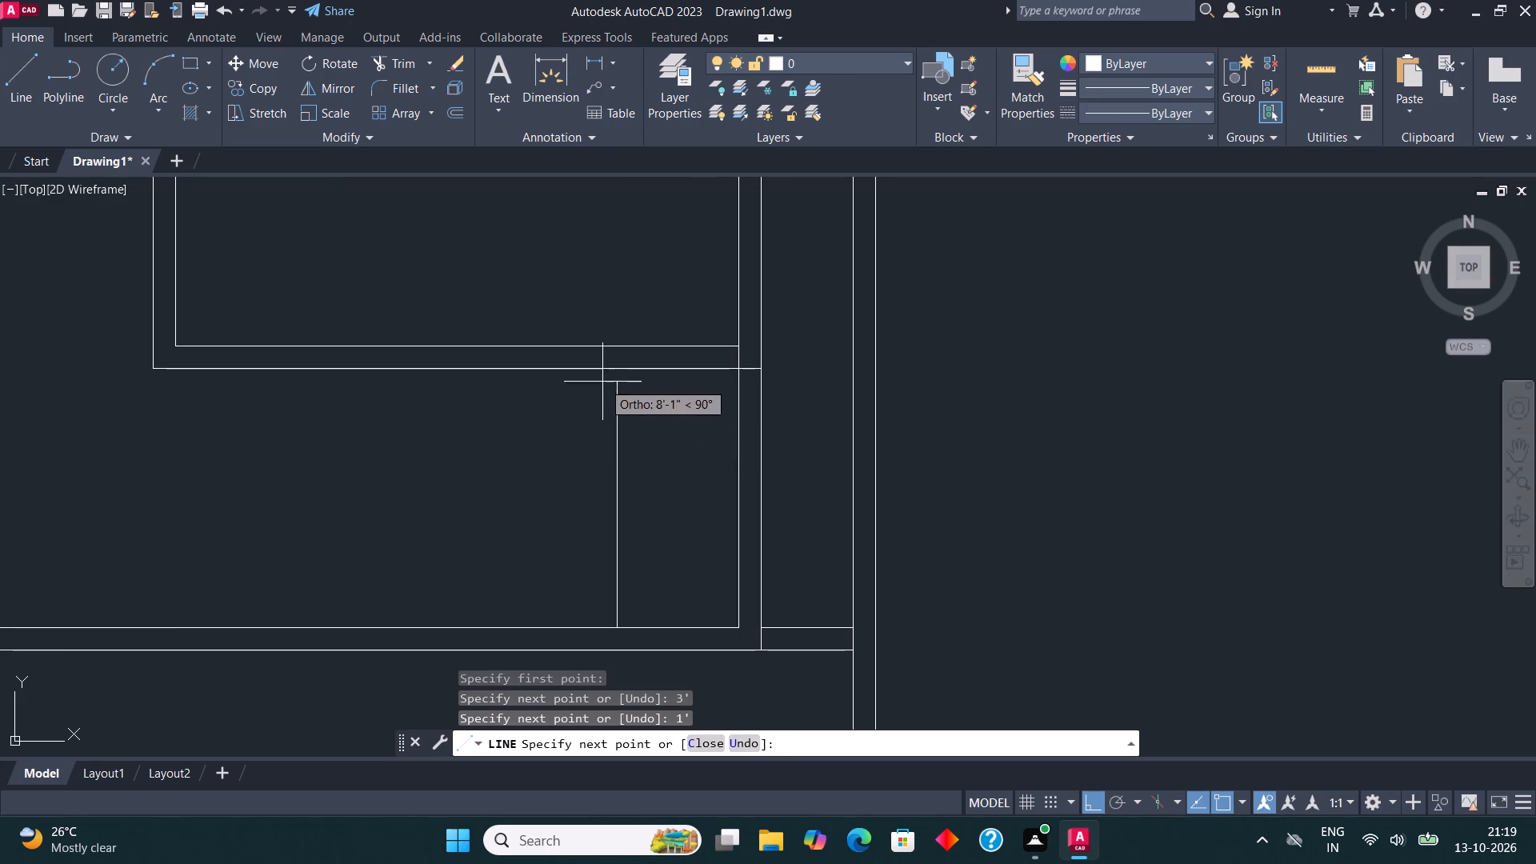
click(622, 370)
key(Escape)
From the new vertical line's top end, draw a line 3' down and a long horizontal line leftward into the wide room.
scroll(630, 375, down, 1)
middle_drag(637, 375, 691, 363)
click(13, 77)
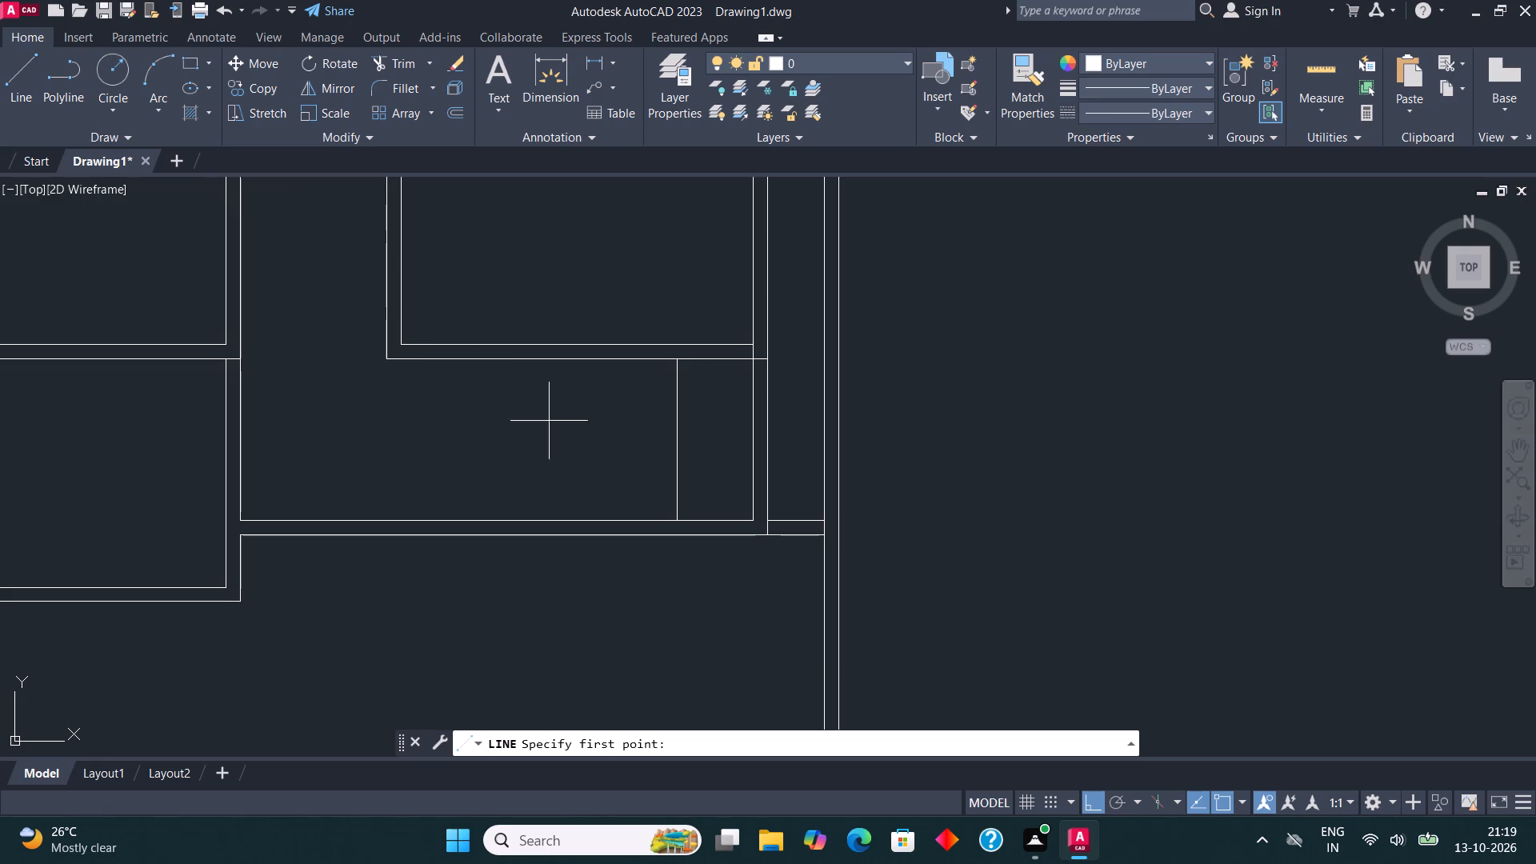
click(679, 362)
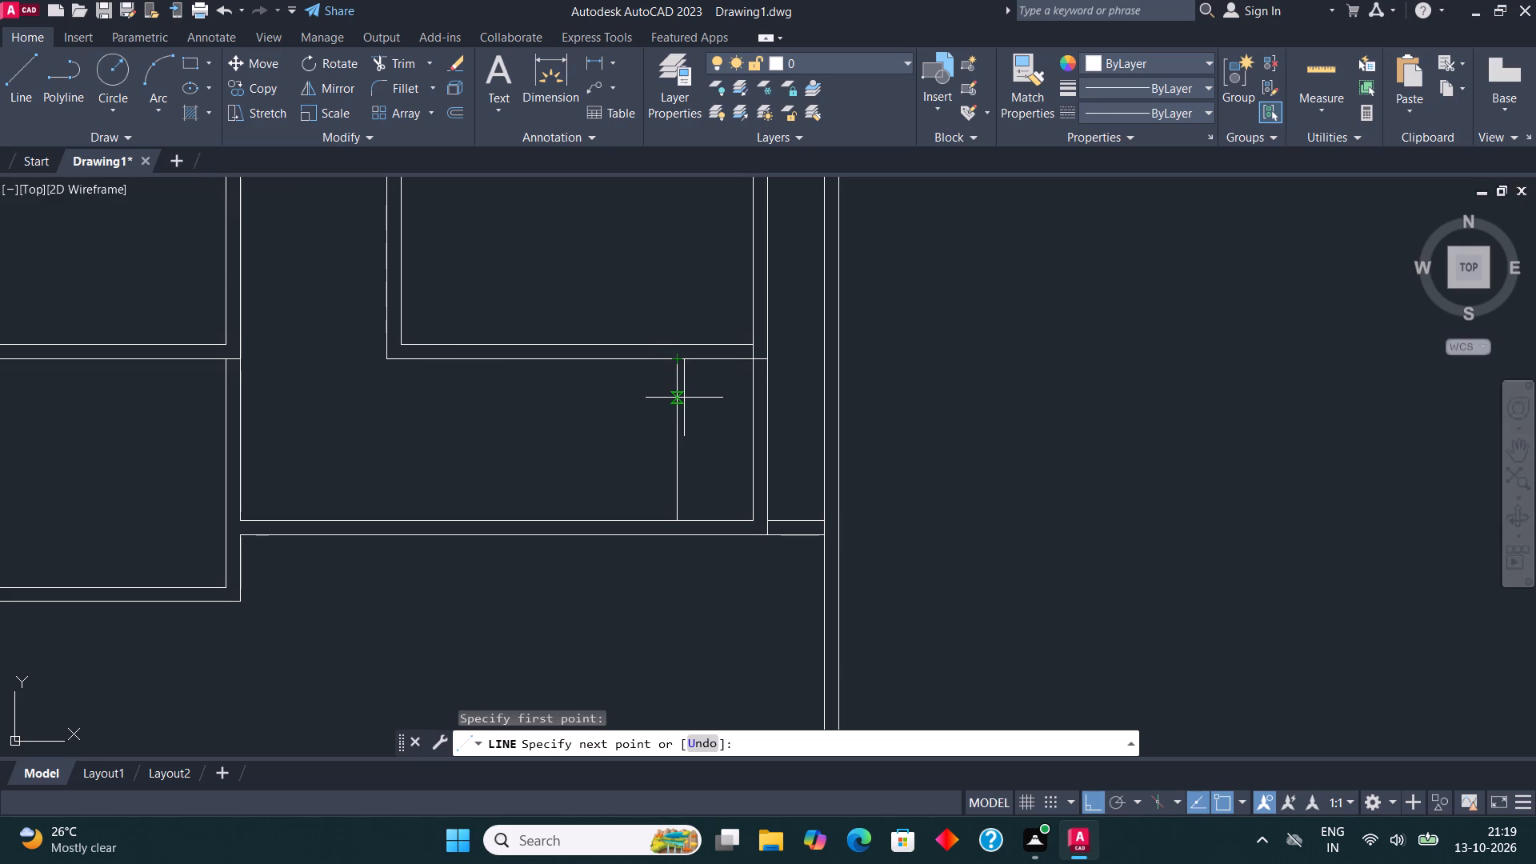
text(3')
key(Return)
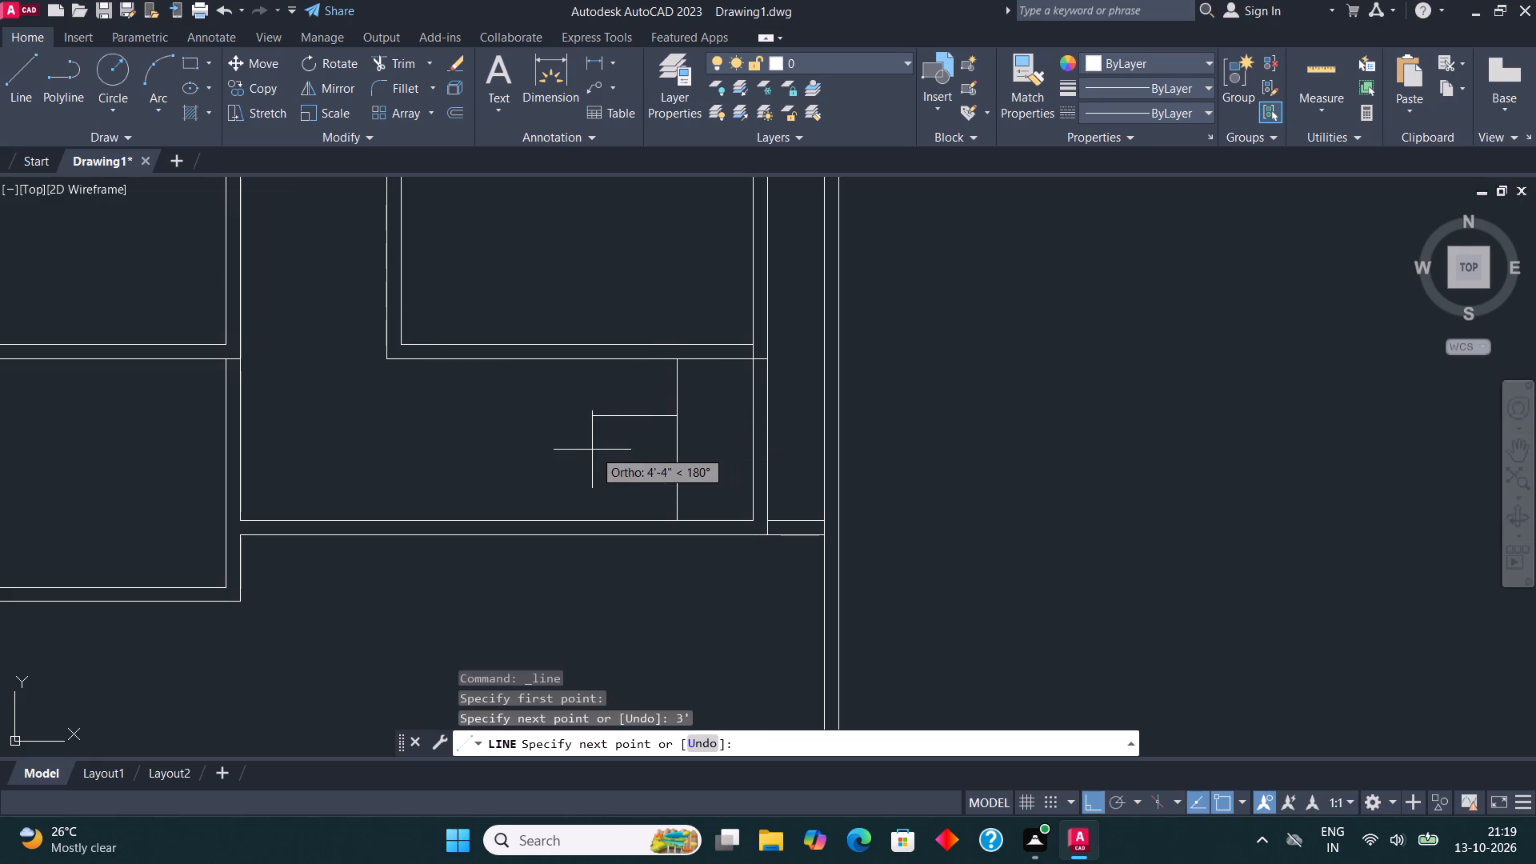
click(472, 402)
From the vertical line's bottom end, draw a line 3' up and a second long horizontal line leftward.
click(17, 85)
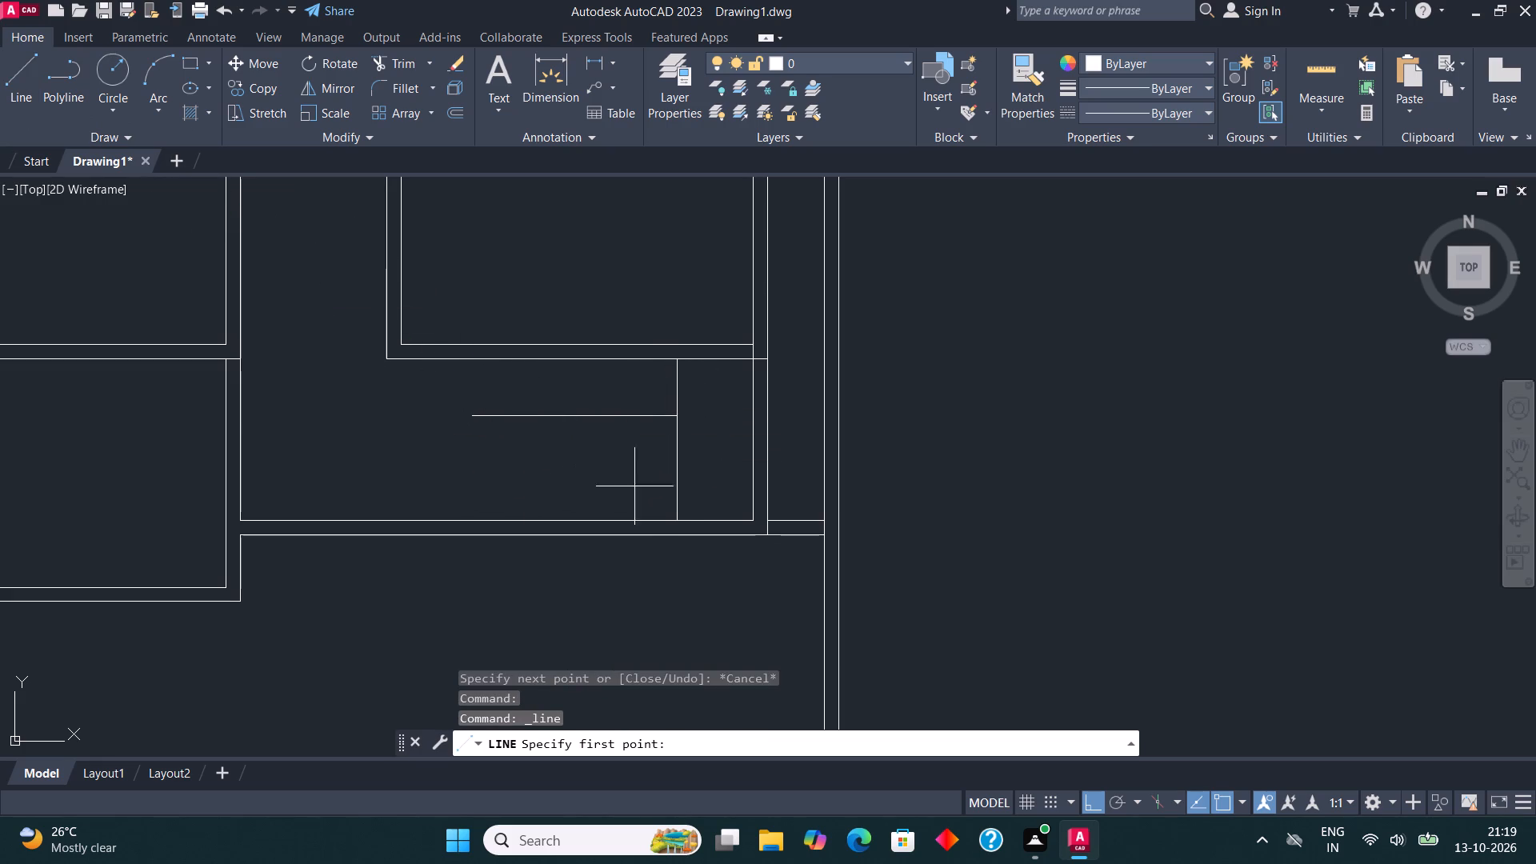
click(682, 519)
text(3')
key(Return)
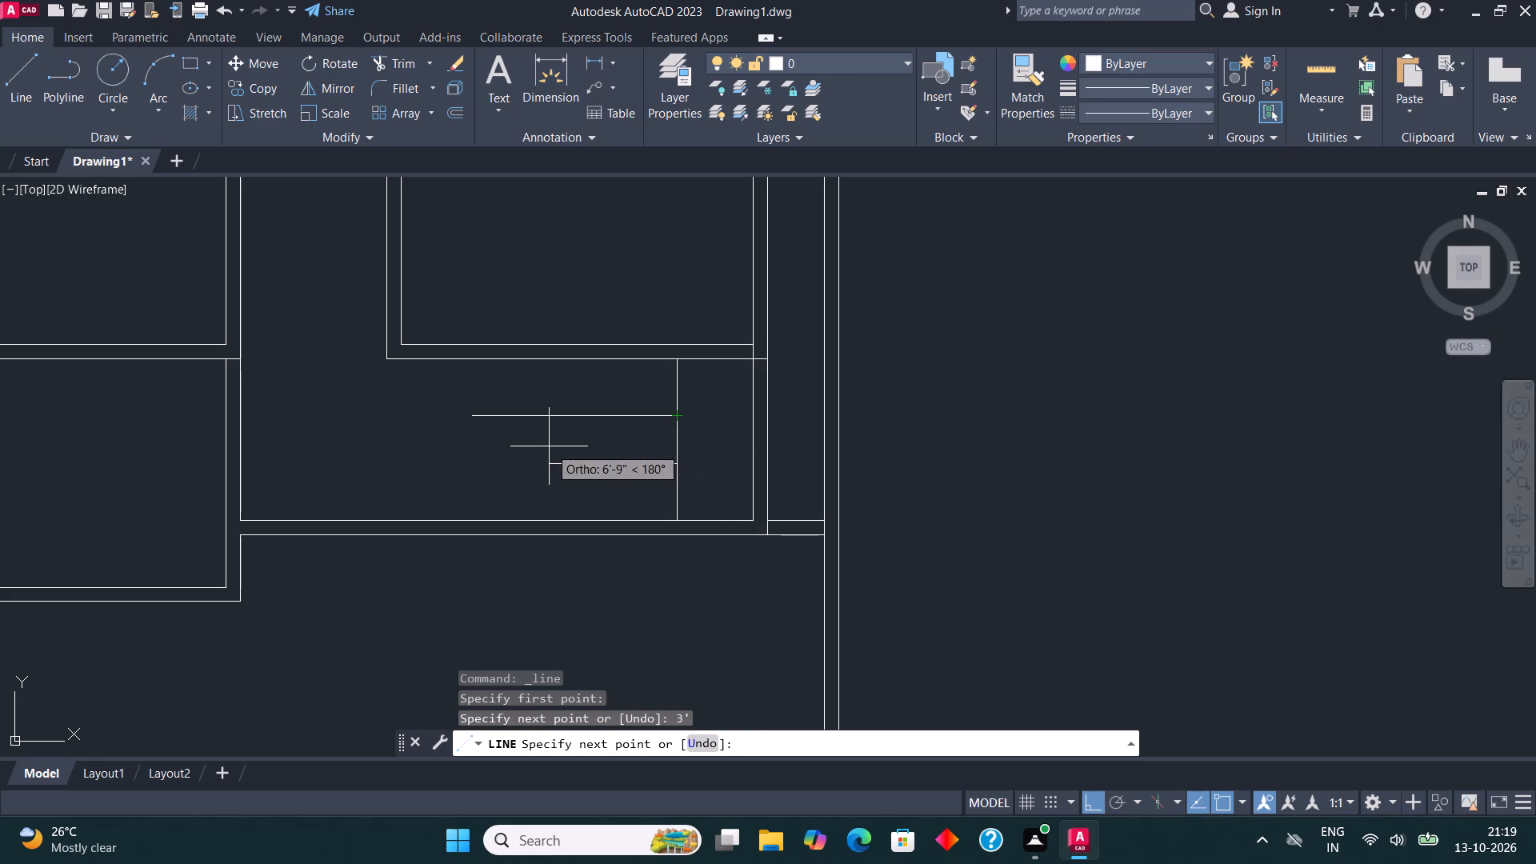
click(500, 458)
key(Escape)
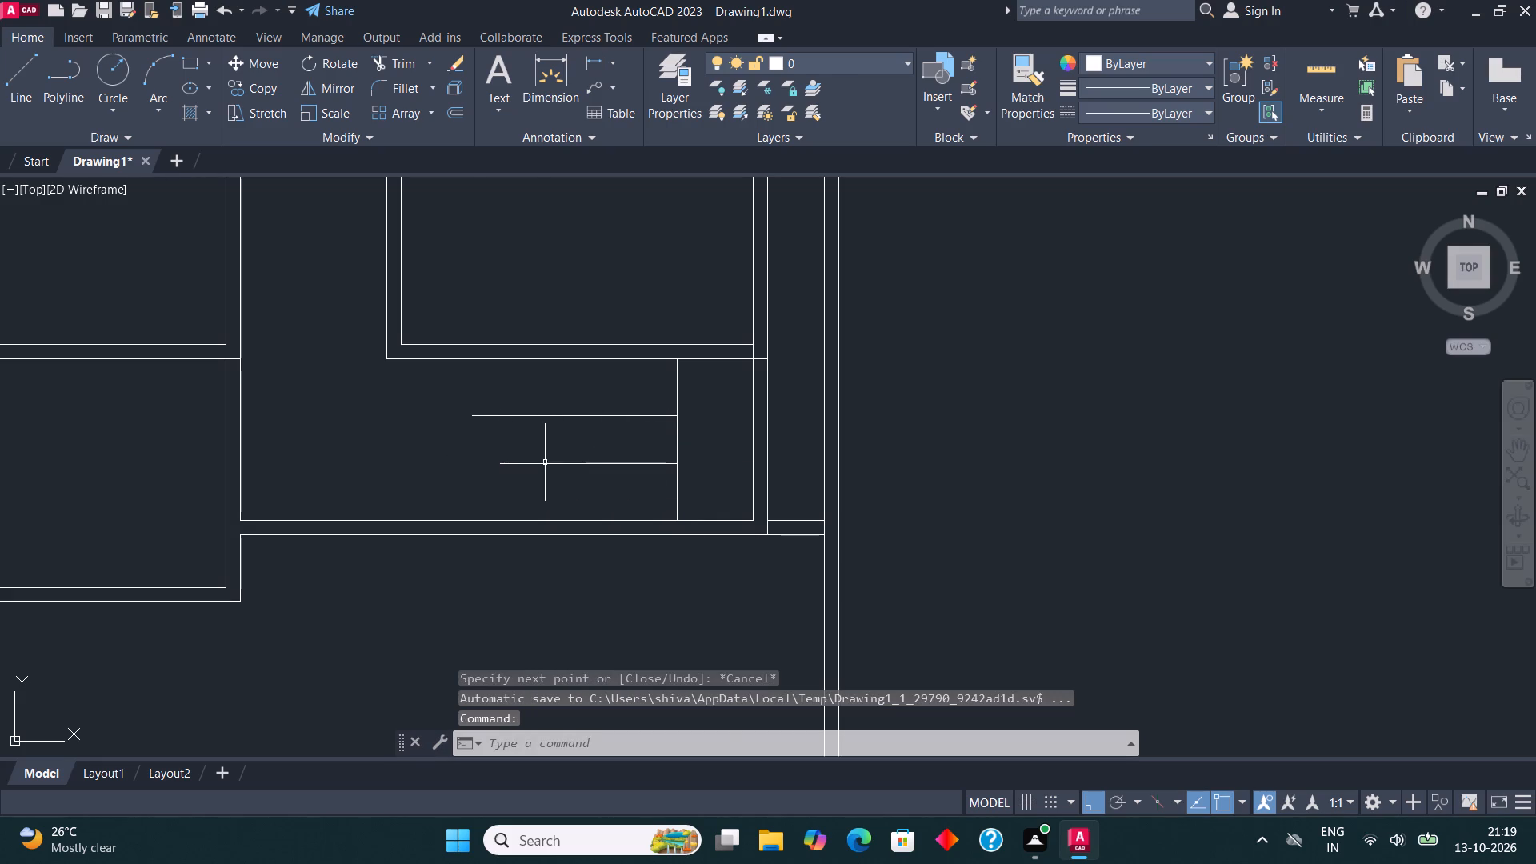
Draw a vertical line just beyond the horizontals' left ends, from the wall above down to the wide room's bottom wall.
scroll(549, 481, down, 1)
click(3, 66)
click(10, 77)
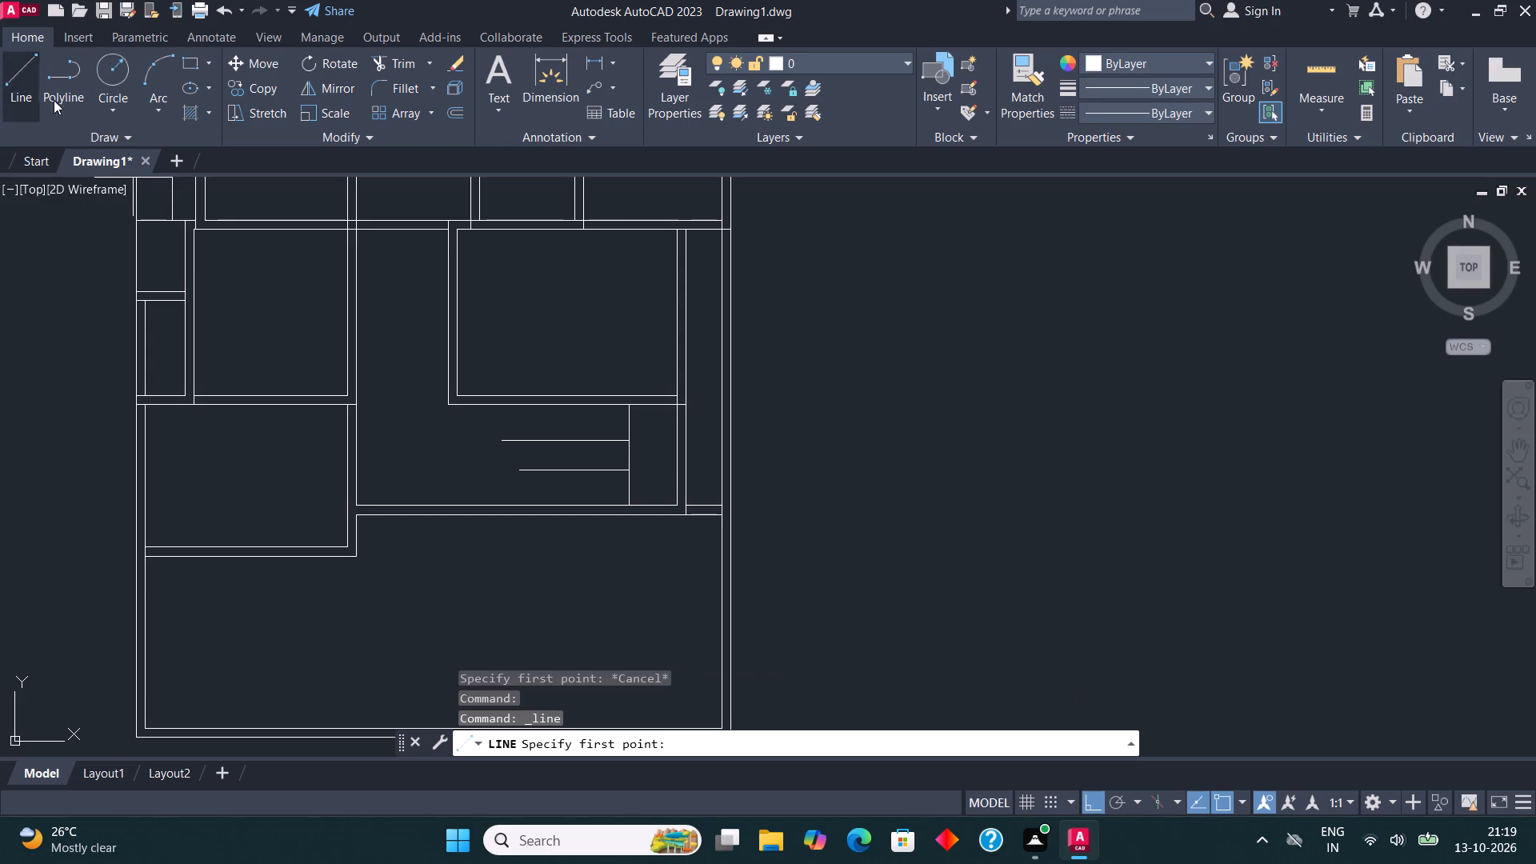
scroll(518, 422, up, 1)
click(483, 394)
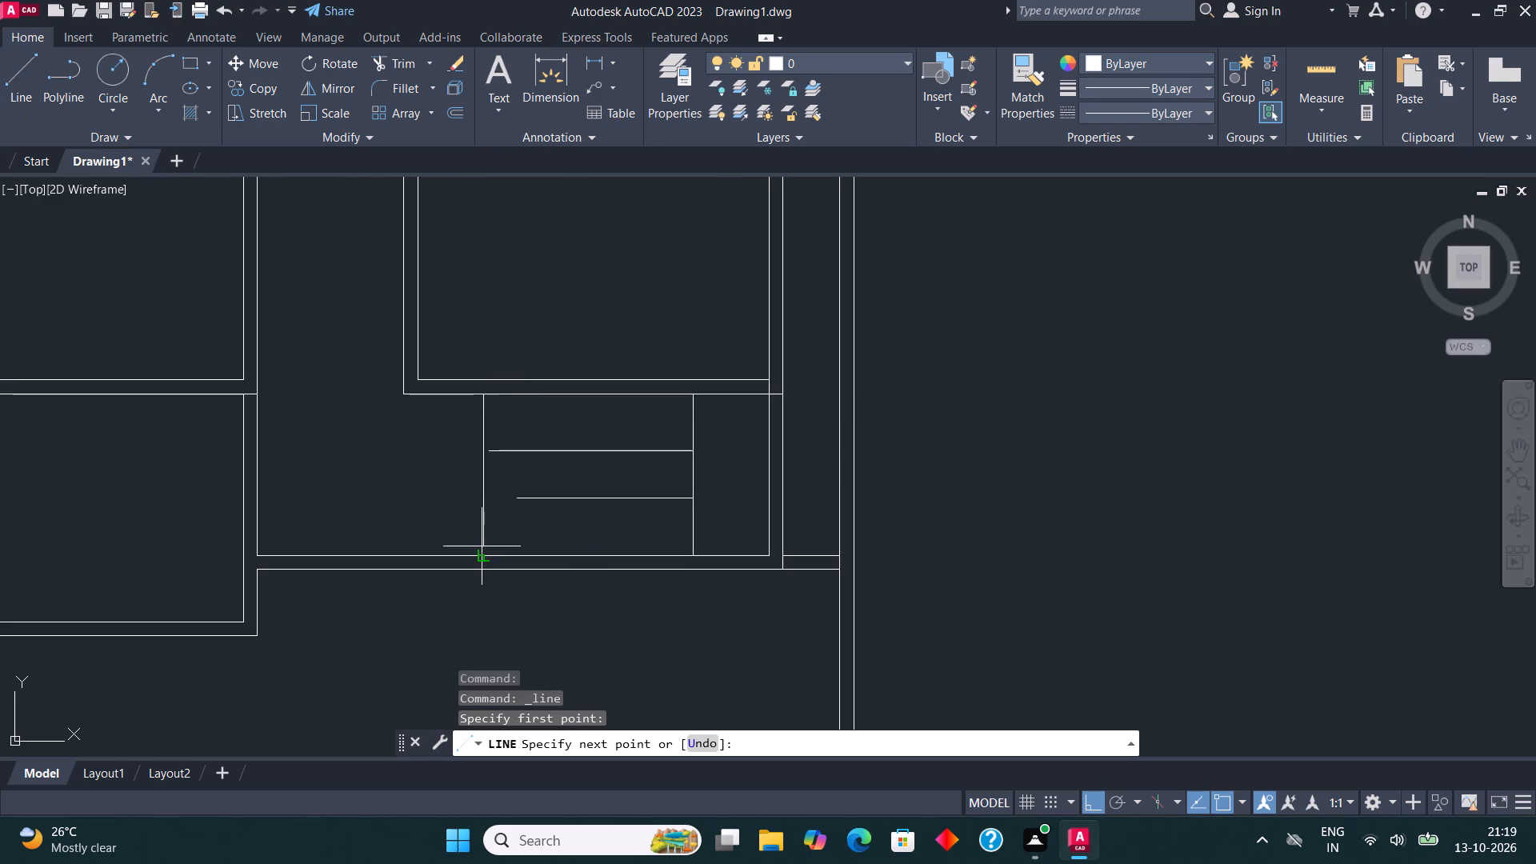
click(482, 546)
key(Escape)
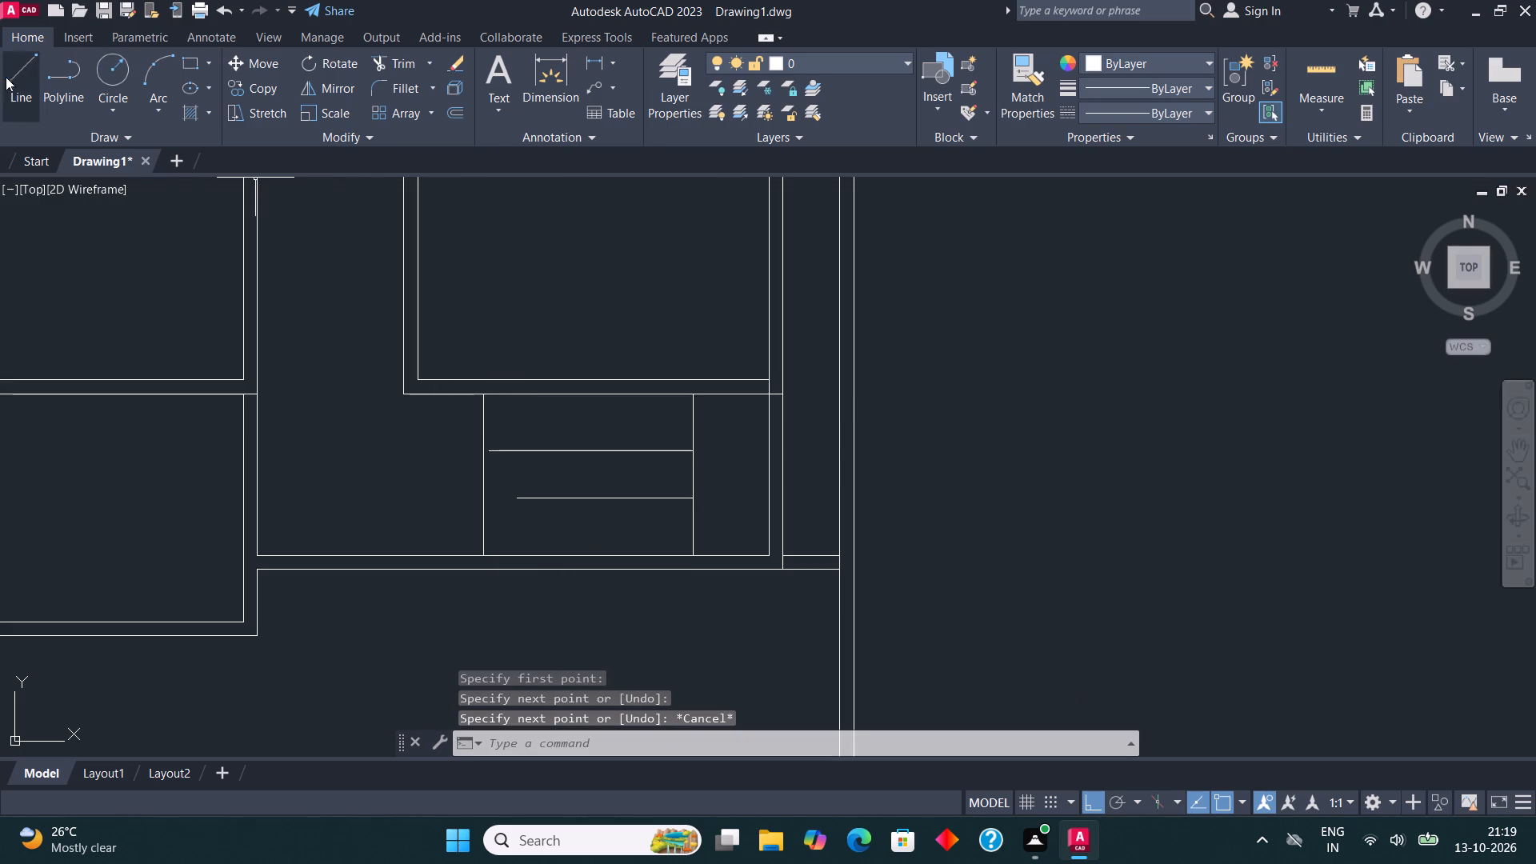
Draw short lines joining the left ends of both horizontal lines to the new left-hand vertical line.
click(6, 83)
scroll(484, 449, up, 4)
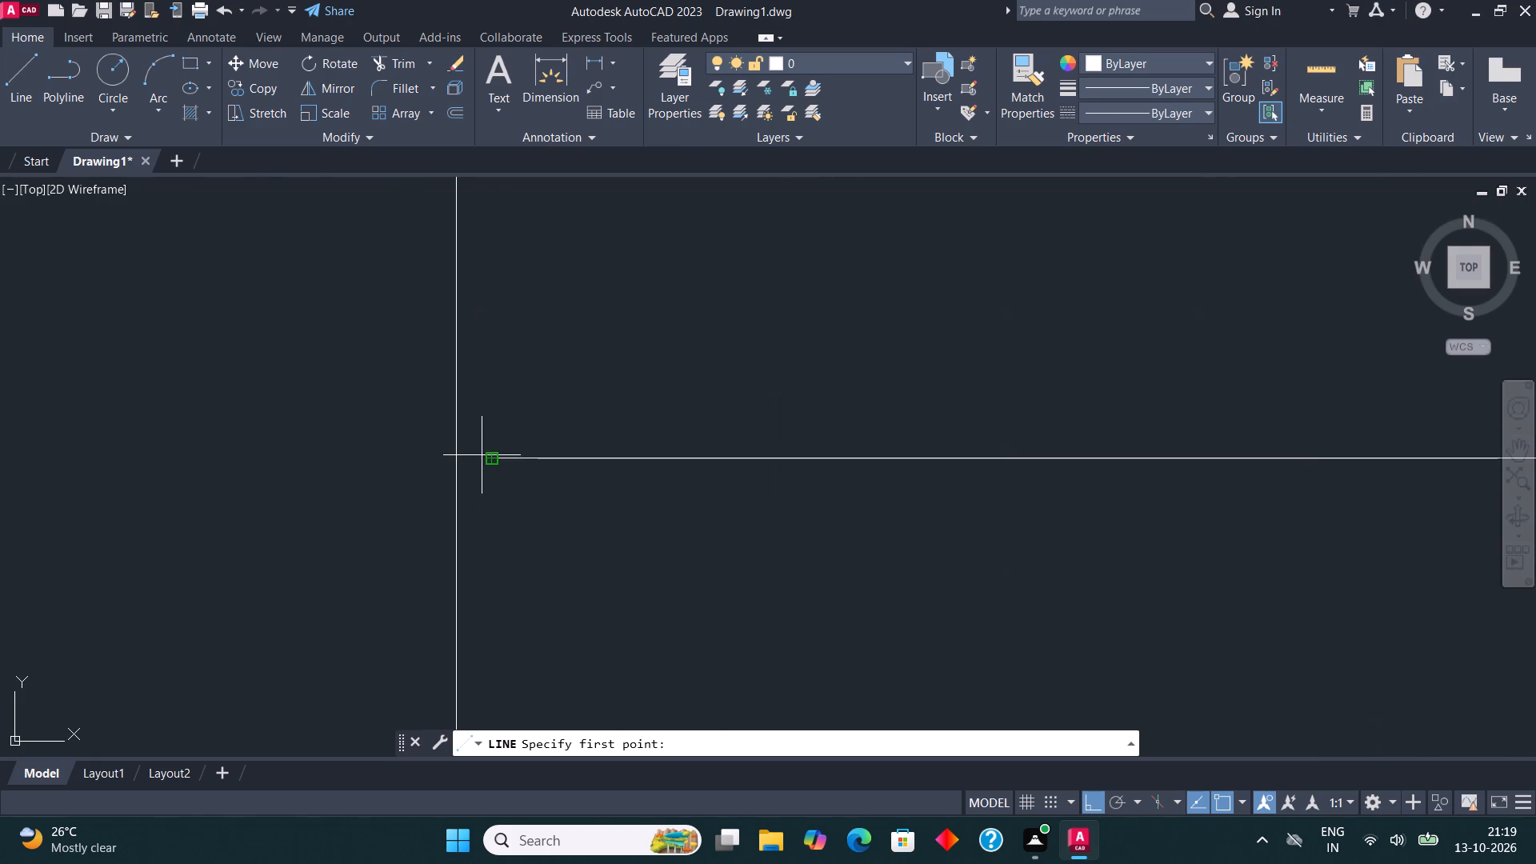
click(486, 457)
click(458, 458)
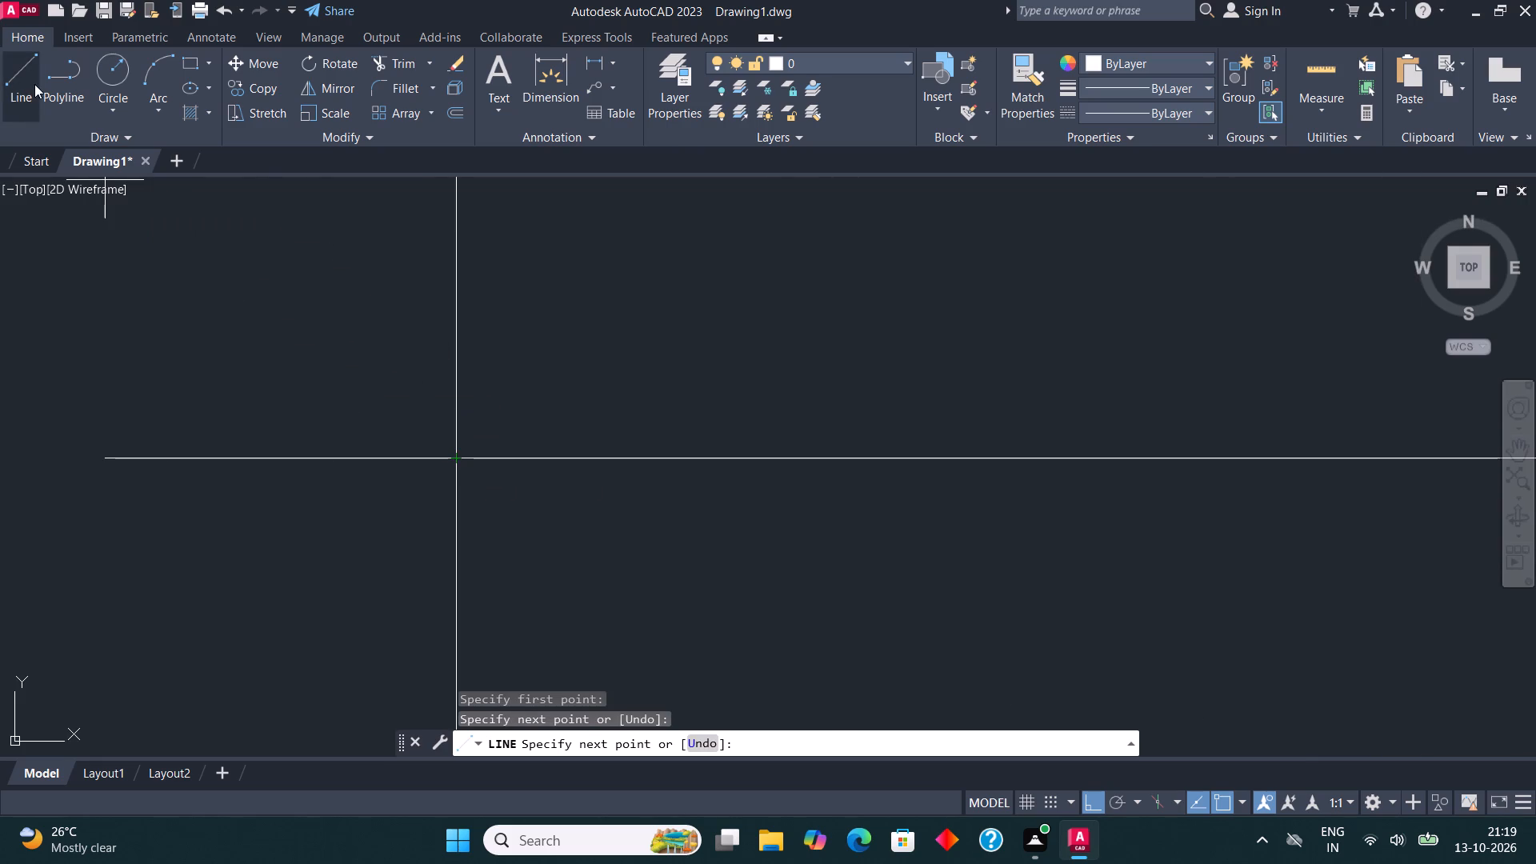
click(34, 84)
scroll(603, 455, down, 3)
scroll(616, 521, up, 2)
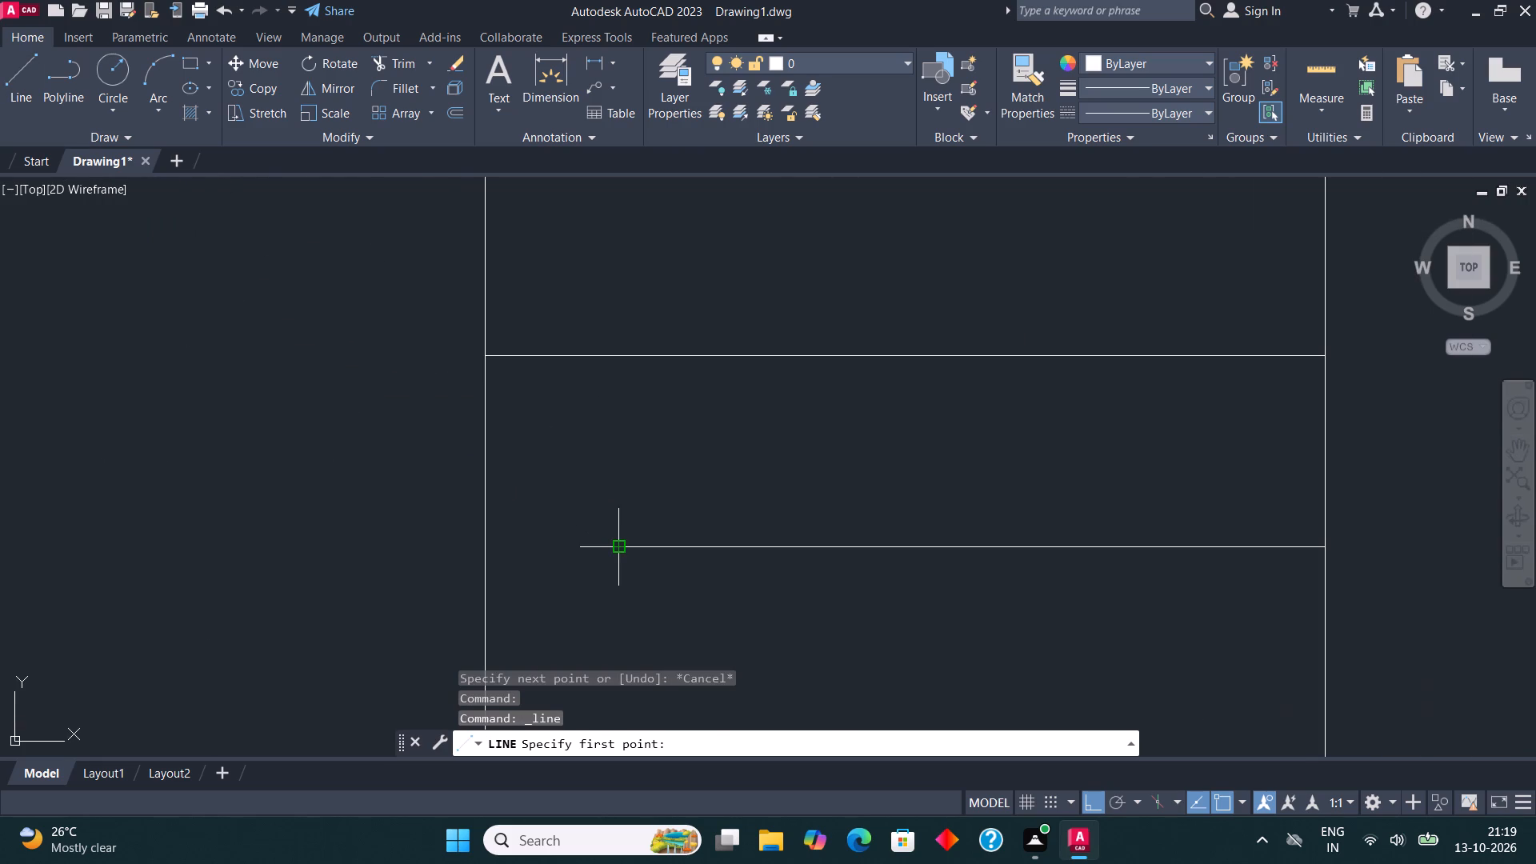
click(620, 549)
click(489, 549)
key(Escape)
Offset the upper strip's right-end vertical line leftward at 10" spacing to make the first three tread lines.
scroll(327, 471, down, 3)
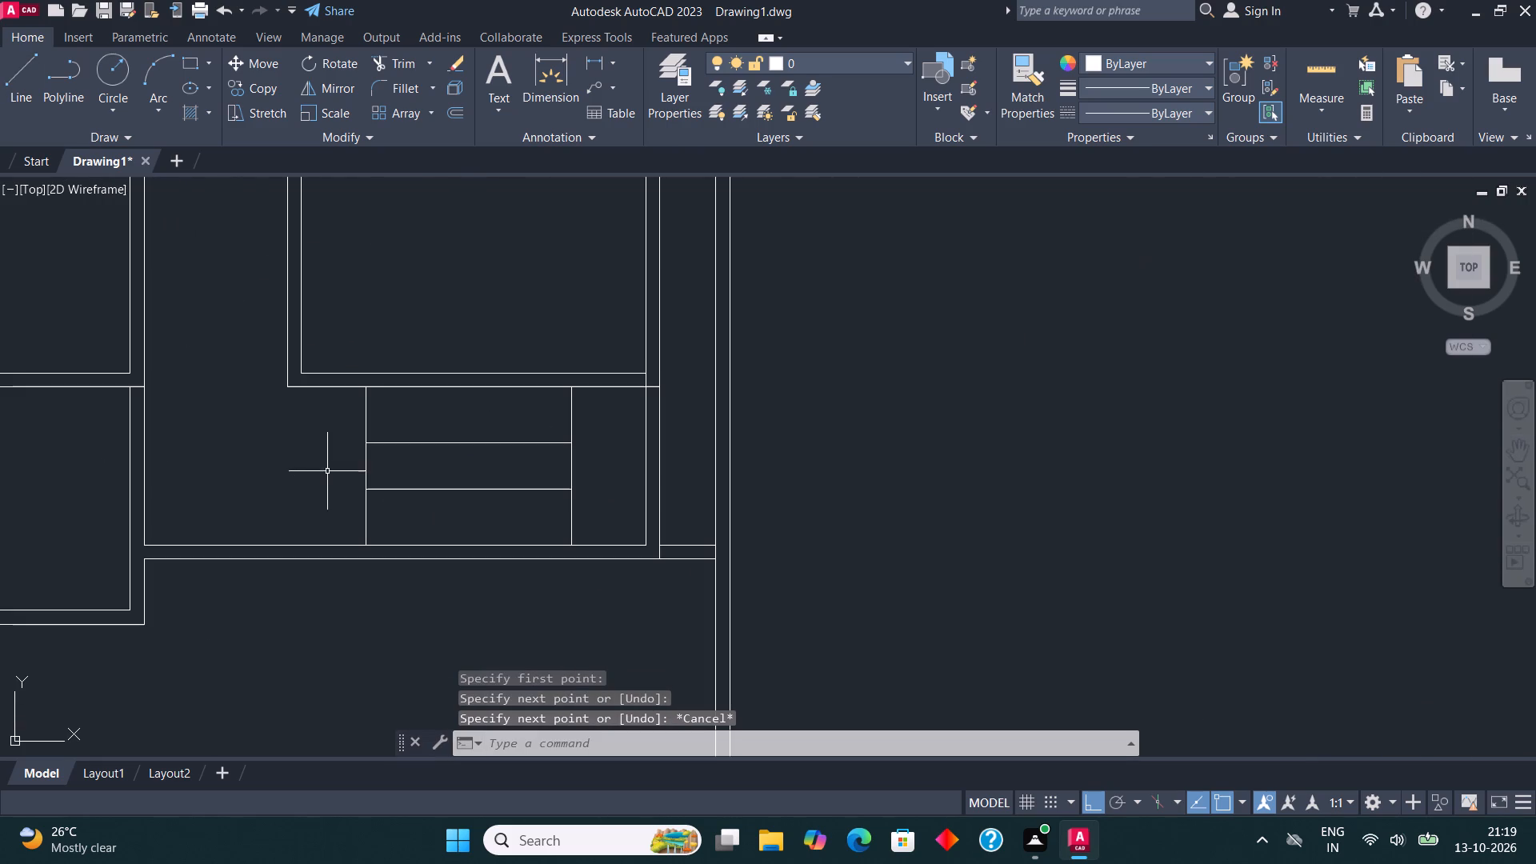
click(573, 422)
middle_drag(578, 423, 620, 456)
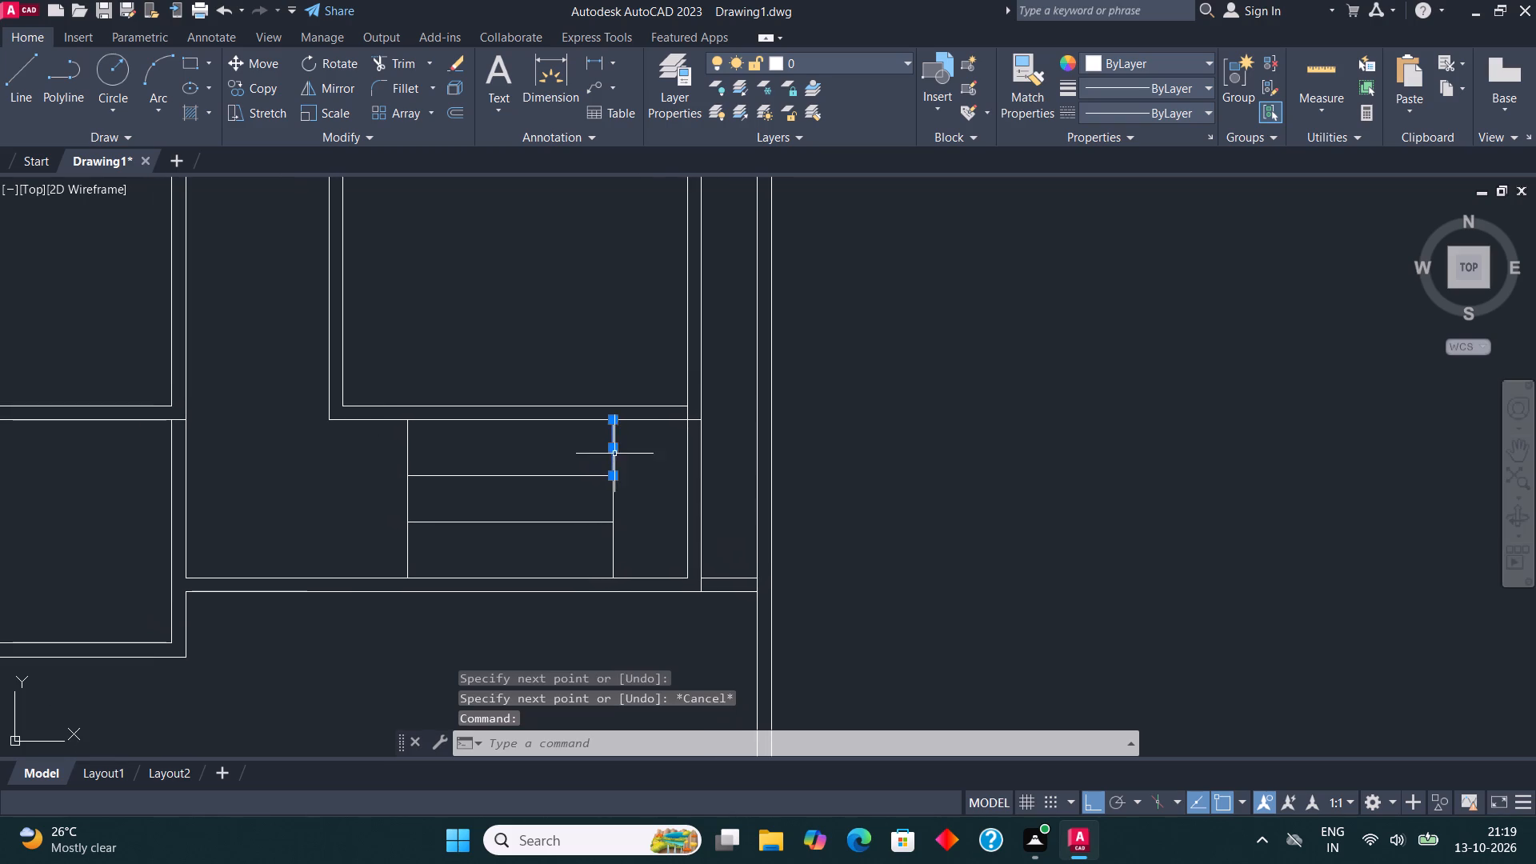
click(455, 112)
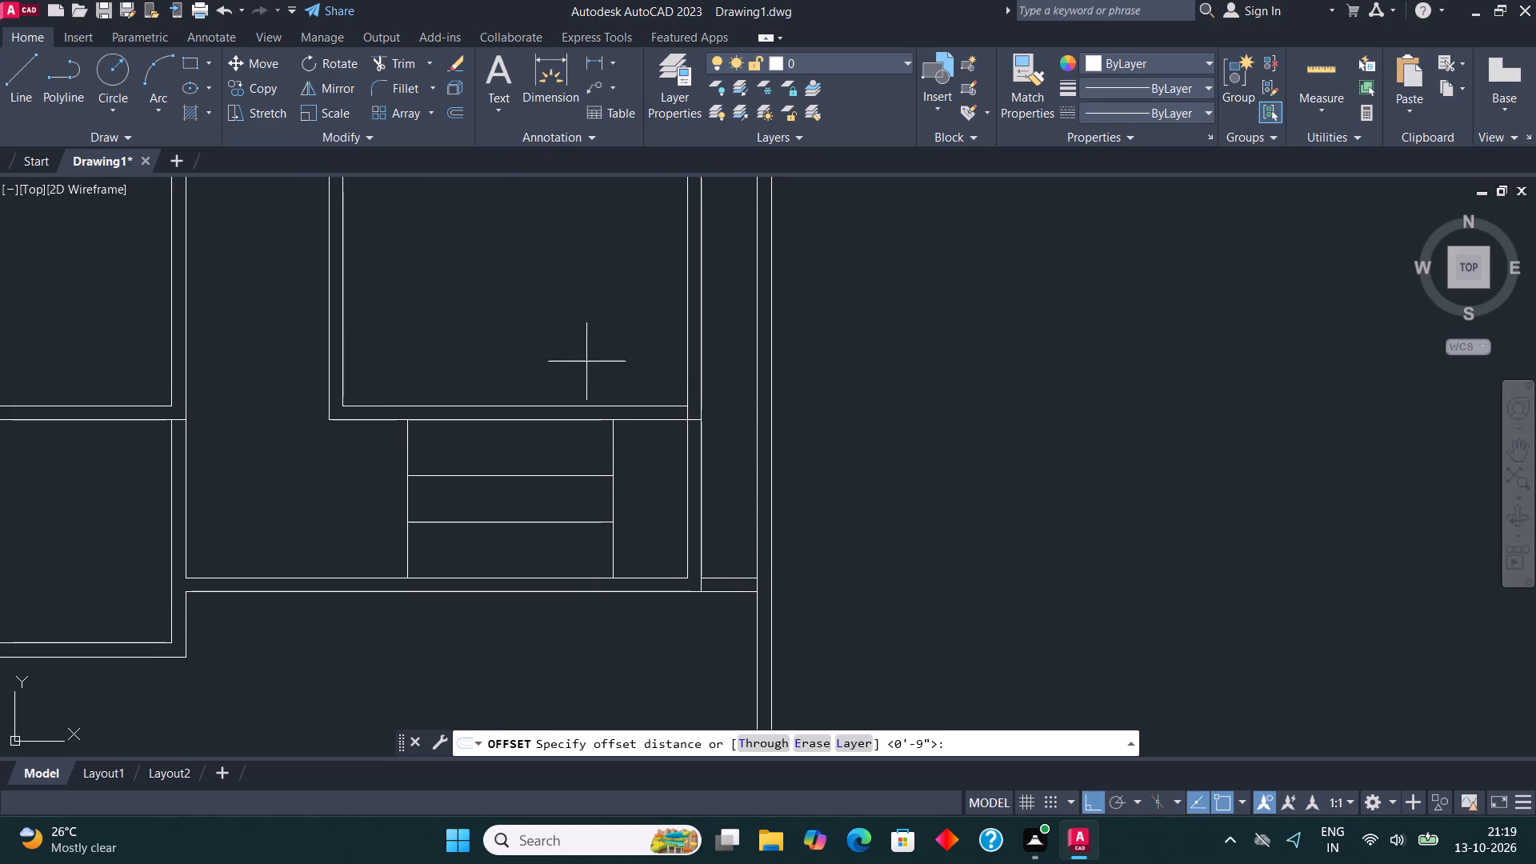
click(618, 454)
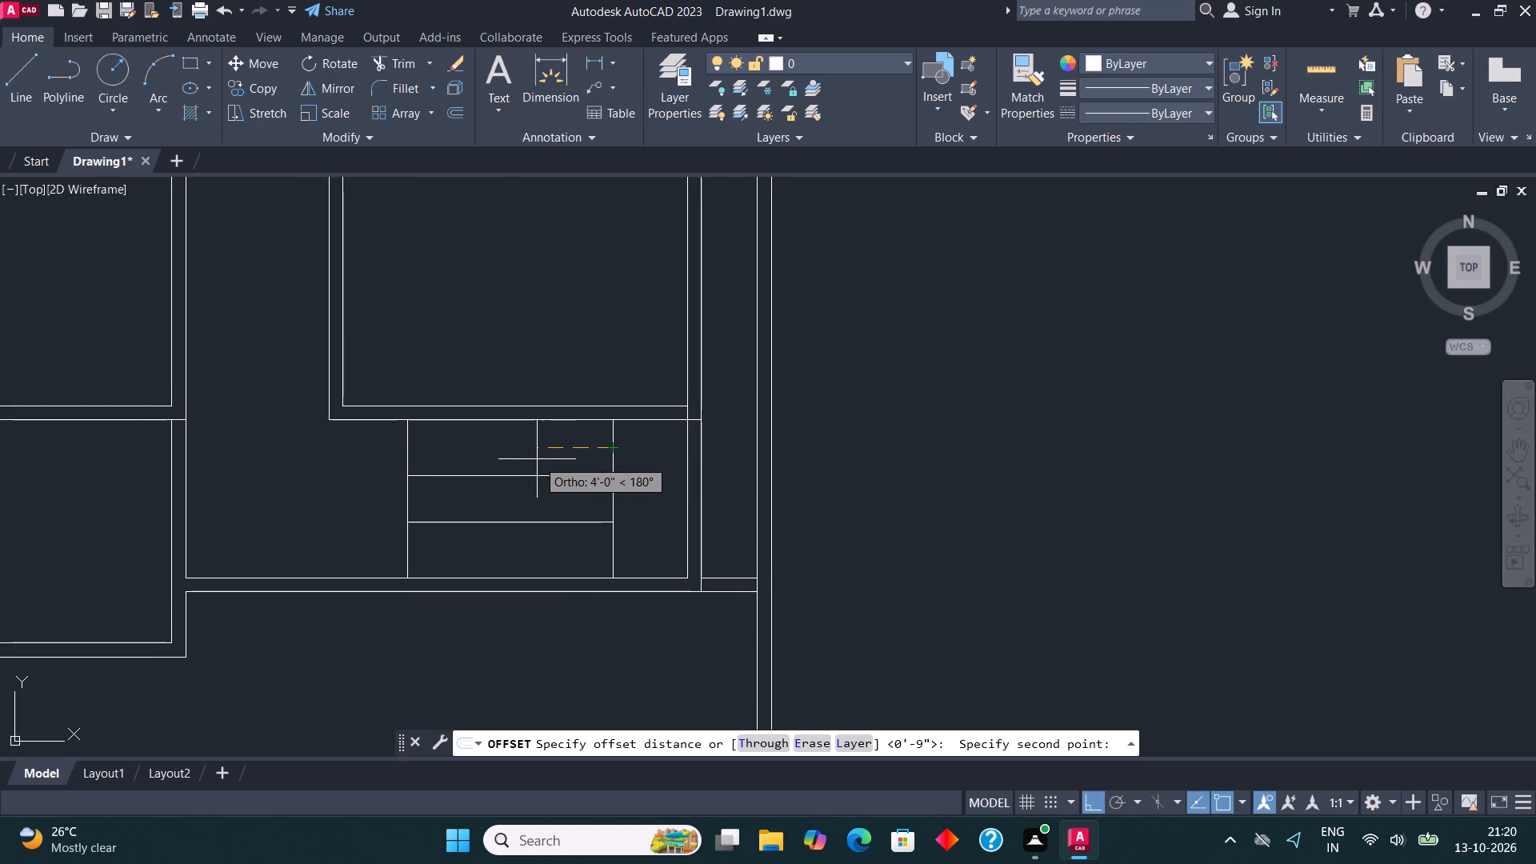
text(10")
key(Return)
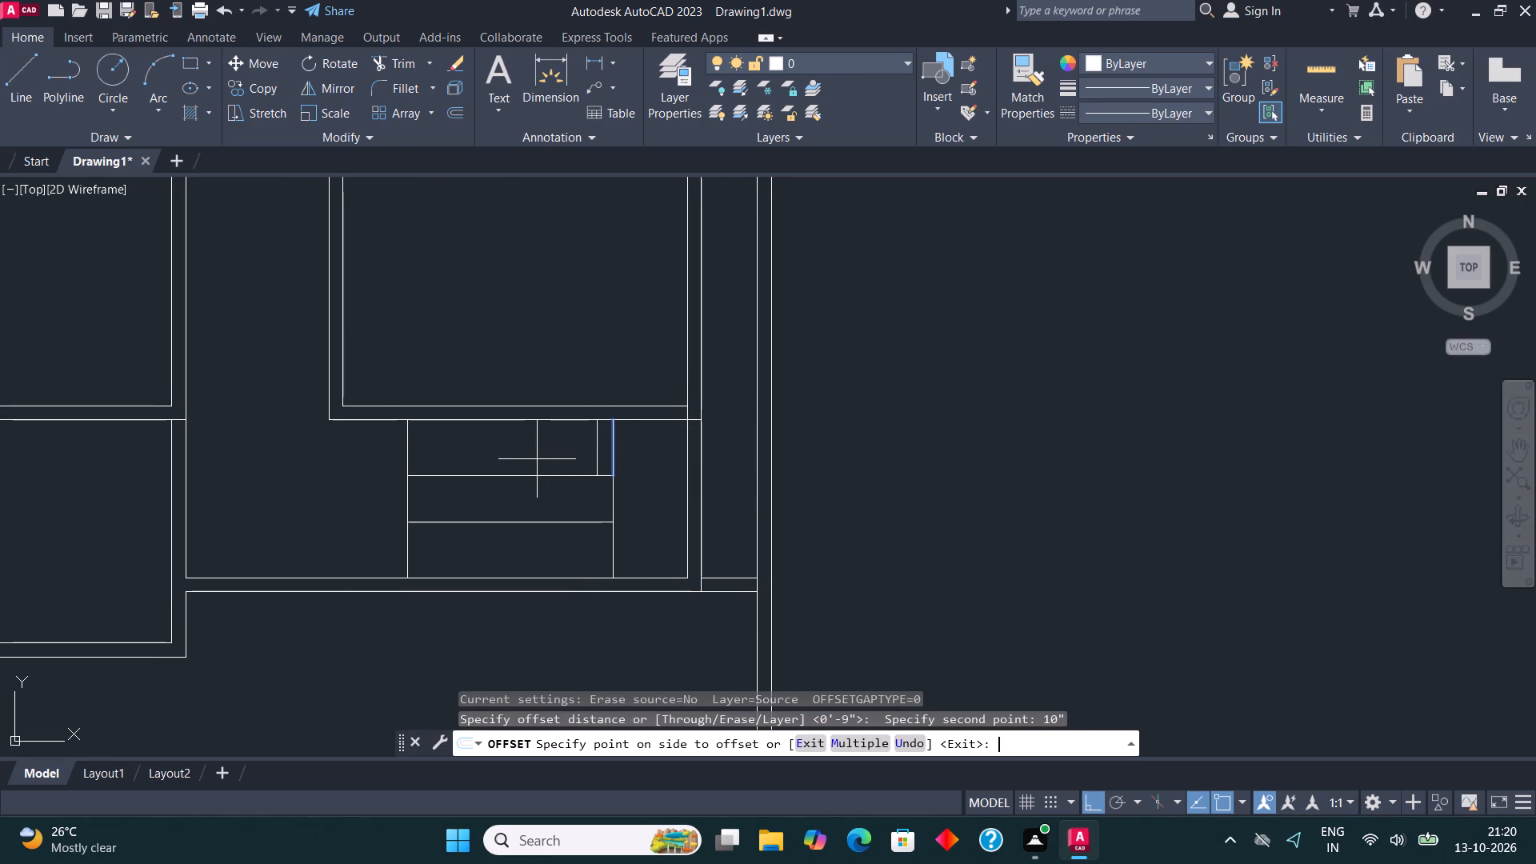
scroll(551, 423, up, 2)
click(551, 477)
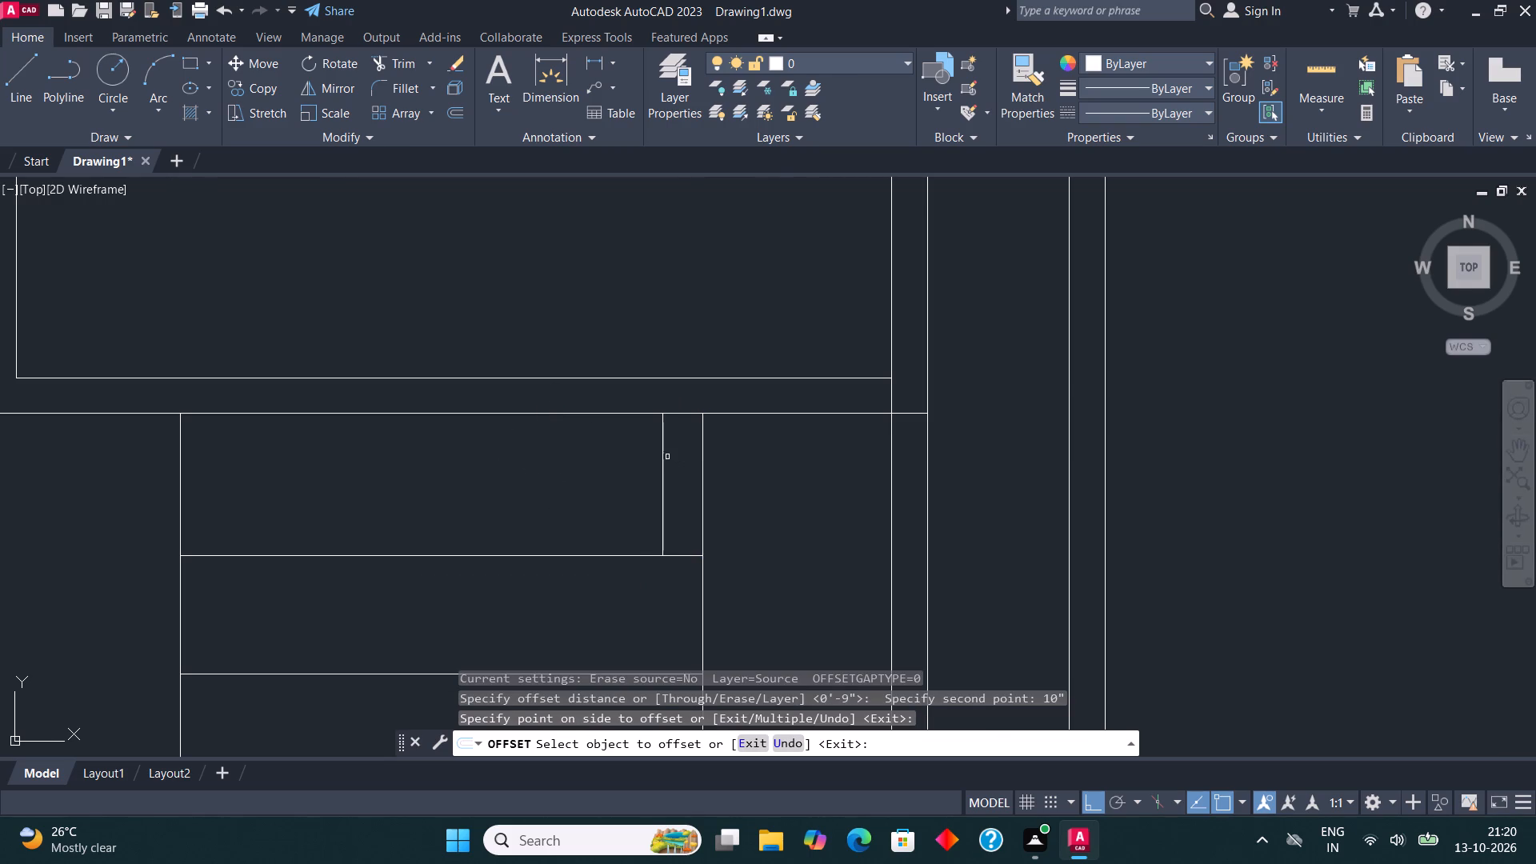
click(662, 454)
click(590, 462)
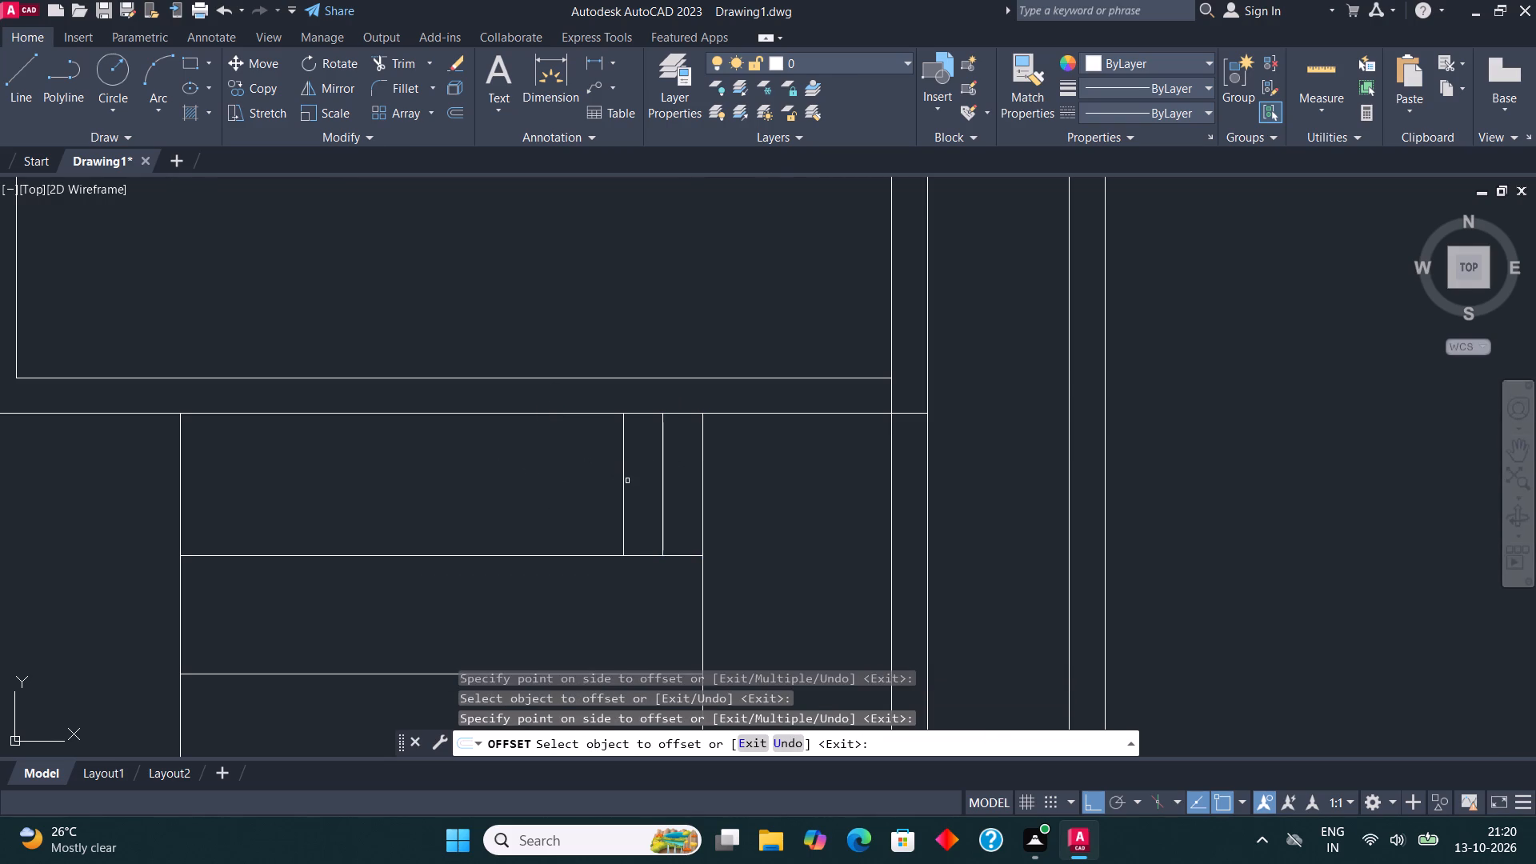
click(627, 482)
click(626, 482)
click(611, 474)
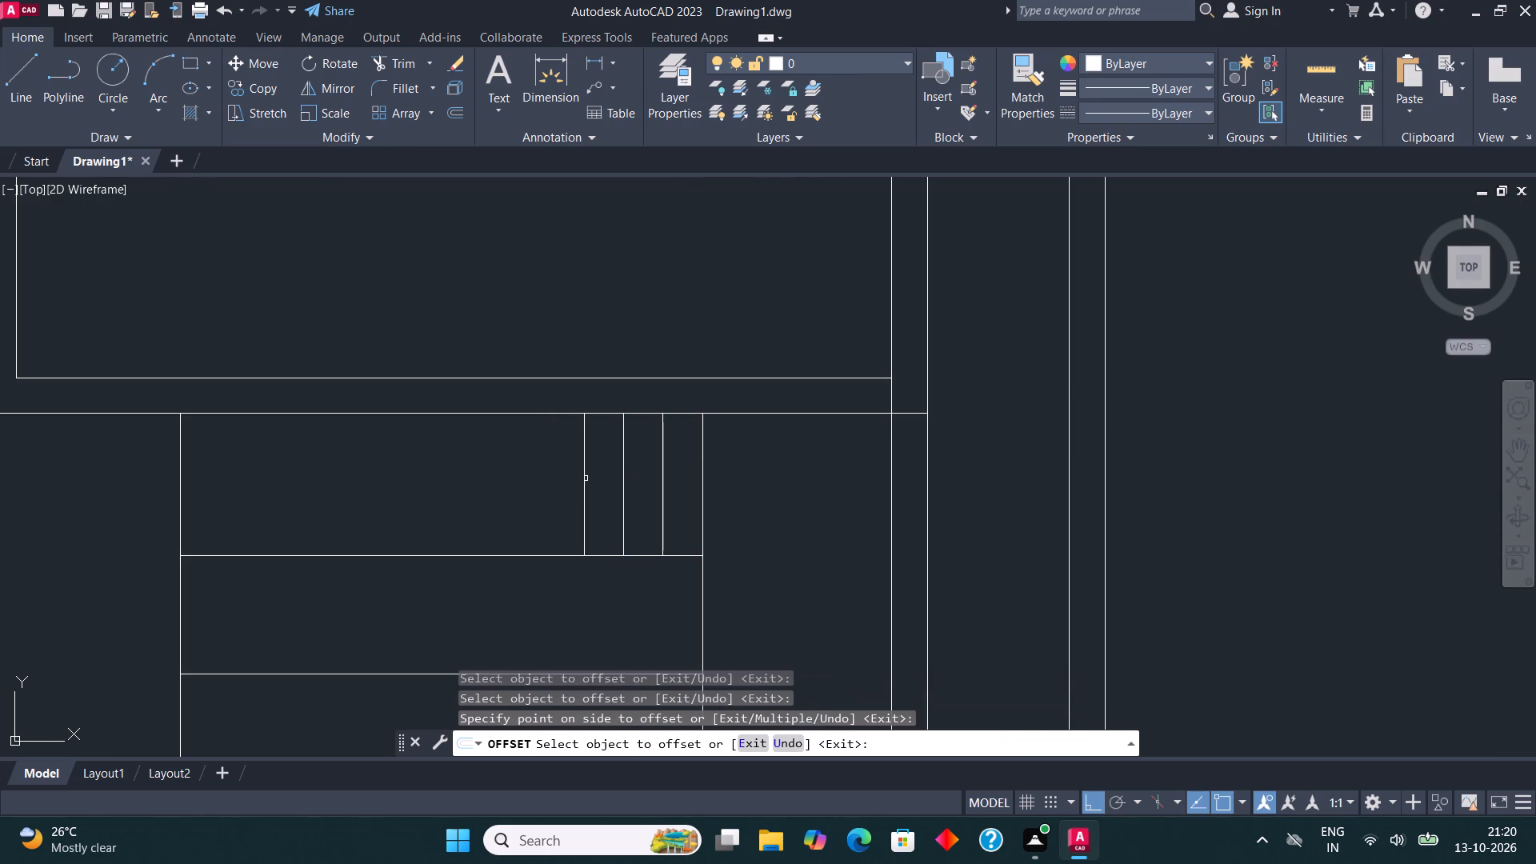
Continue the upper flight with seven more tread lines, each offset 10" leftward from the previous one.
click(586, 478)
click(562, 471)
click(546, 486)
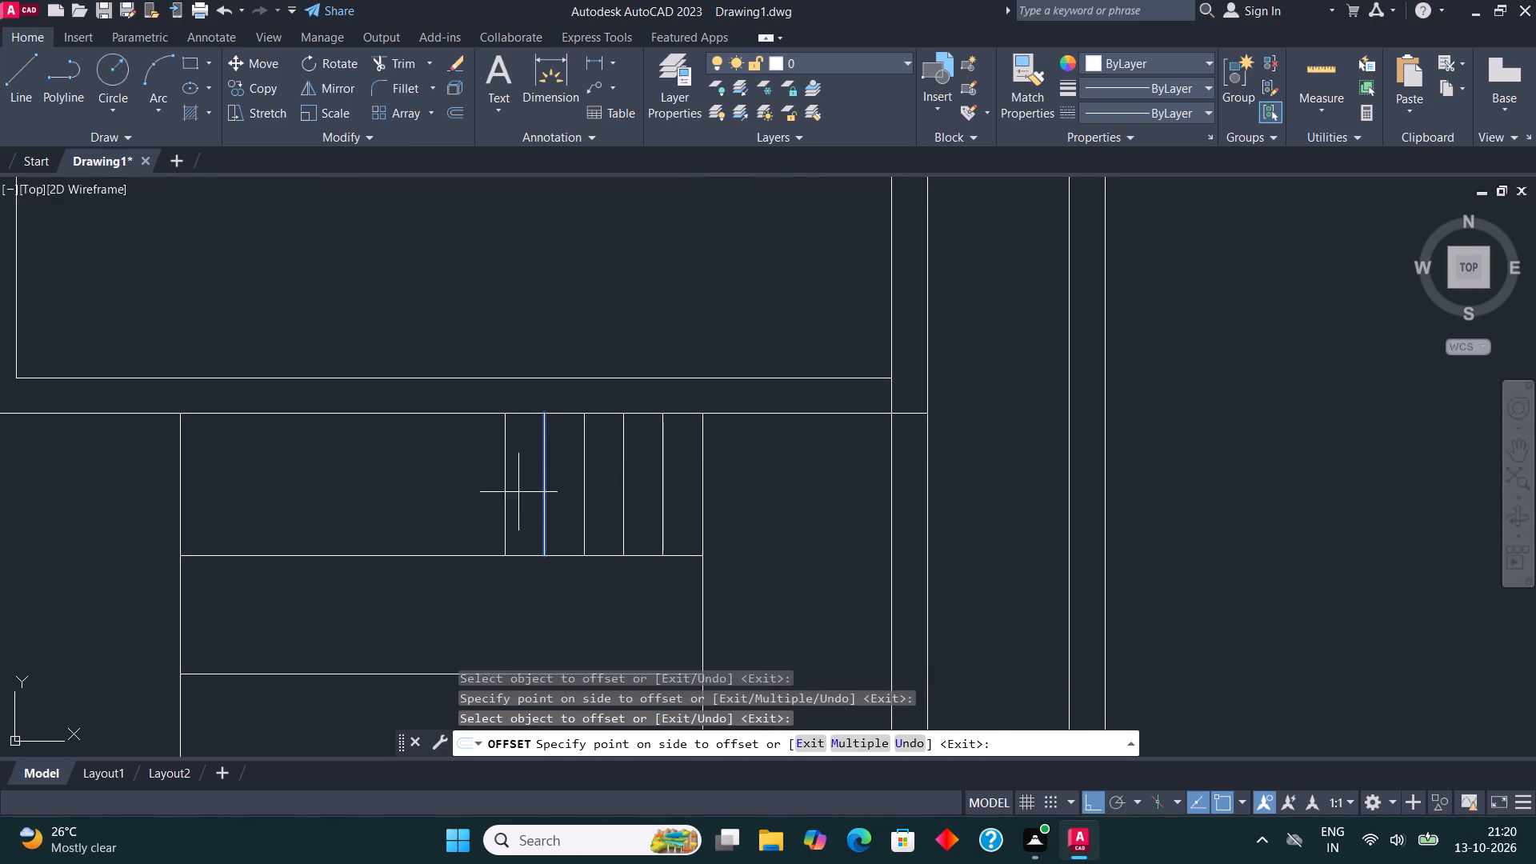
click(518, 492)
click(506, 502)
click(487, 500)
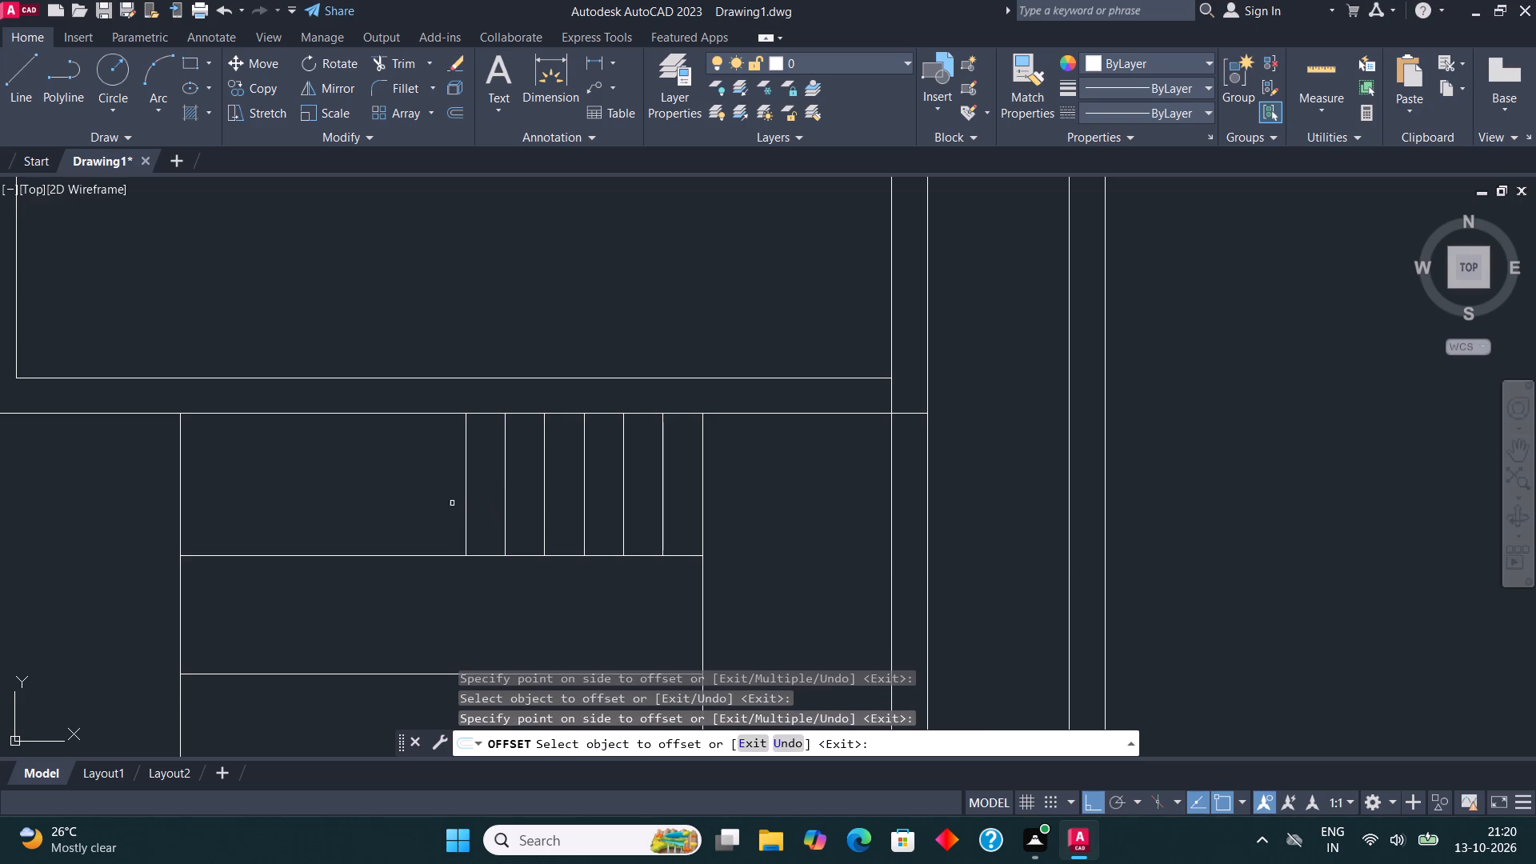
click(465, 514)
click(454, 506)
click(425, 514)
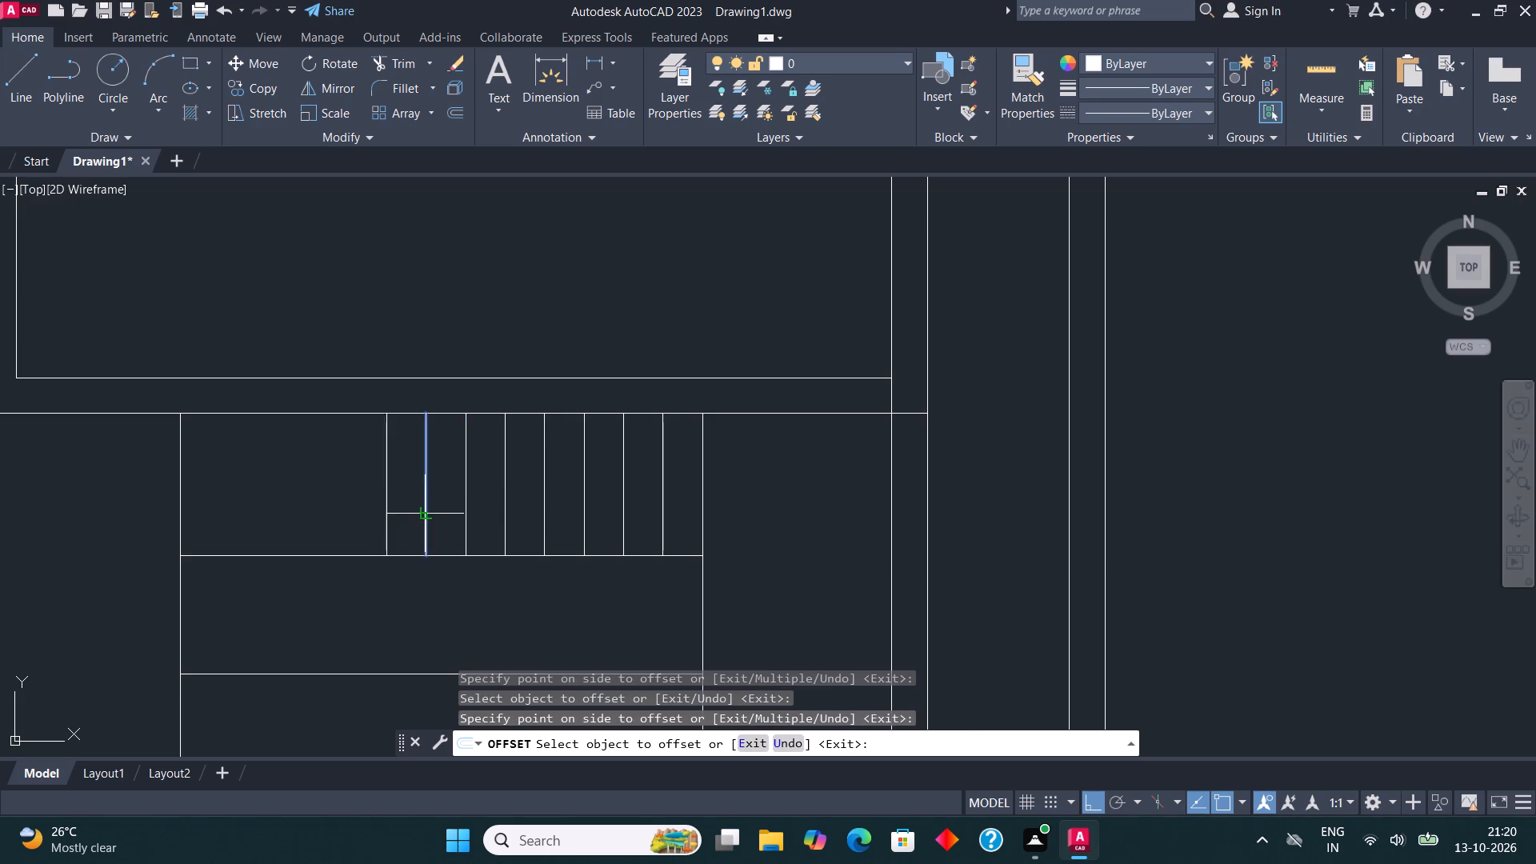
click(401, 498)
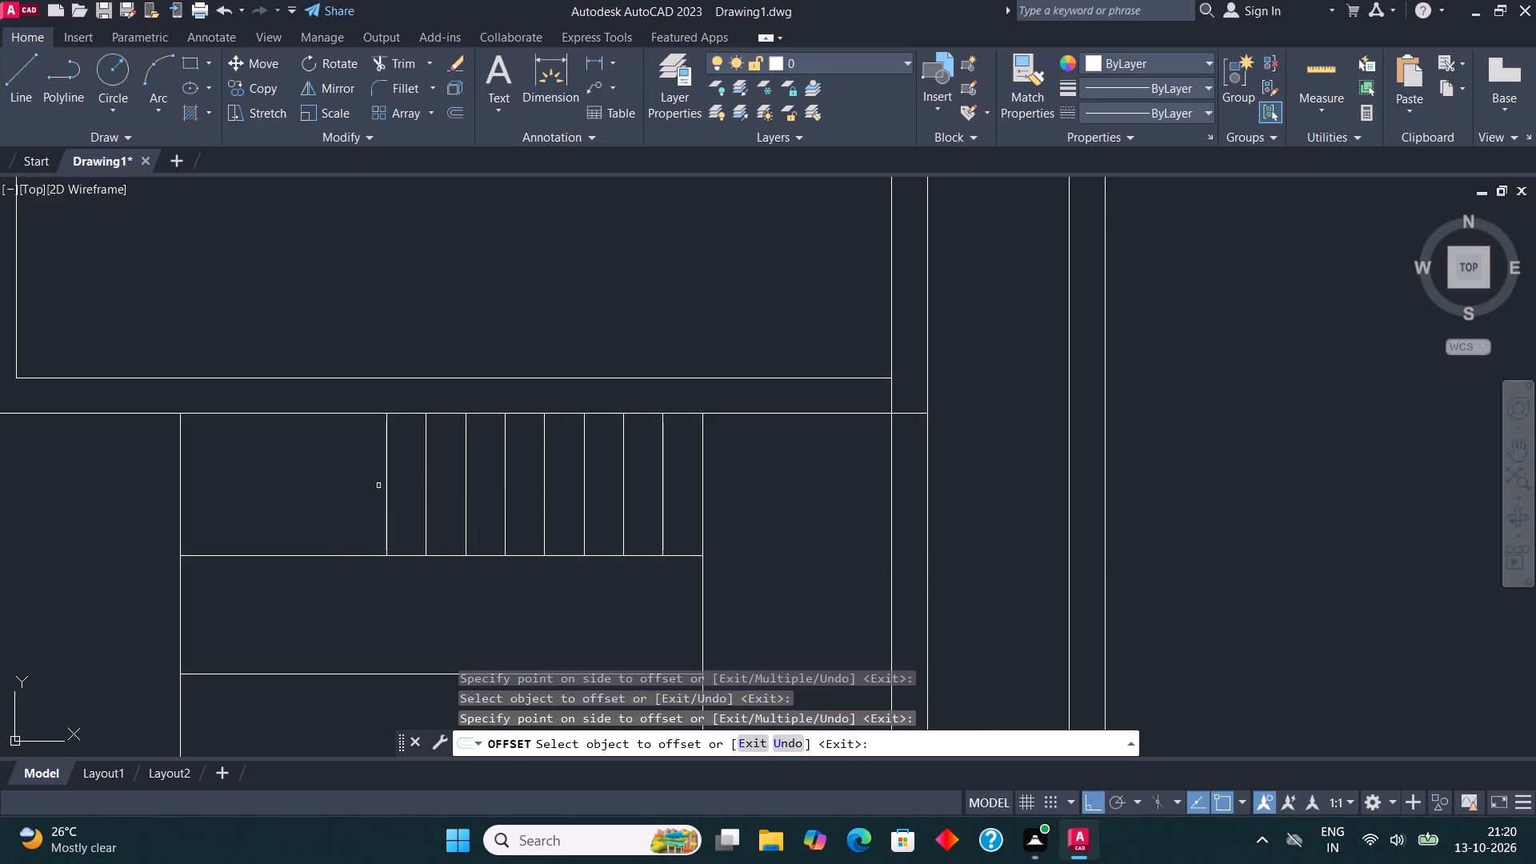
click(386, 494)
click(302, 485)
scroll(547, 463, down, 2)
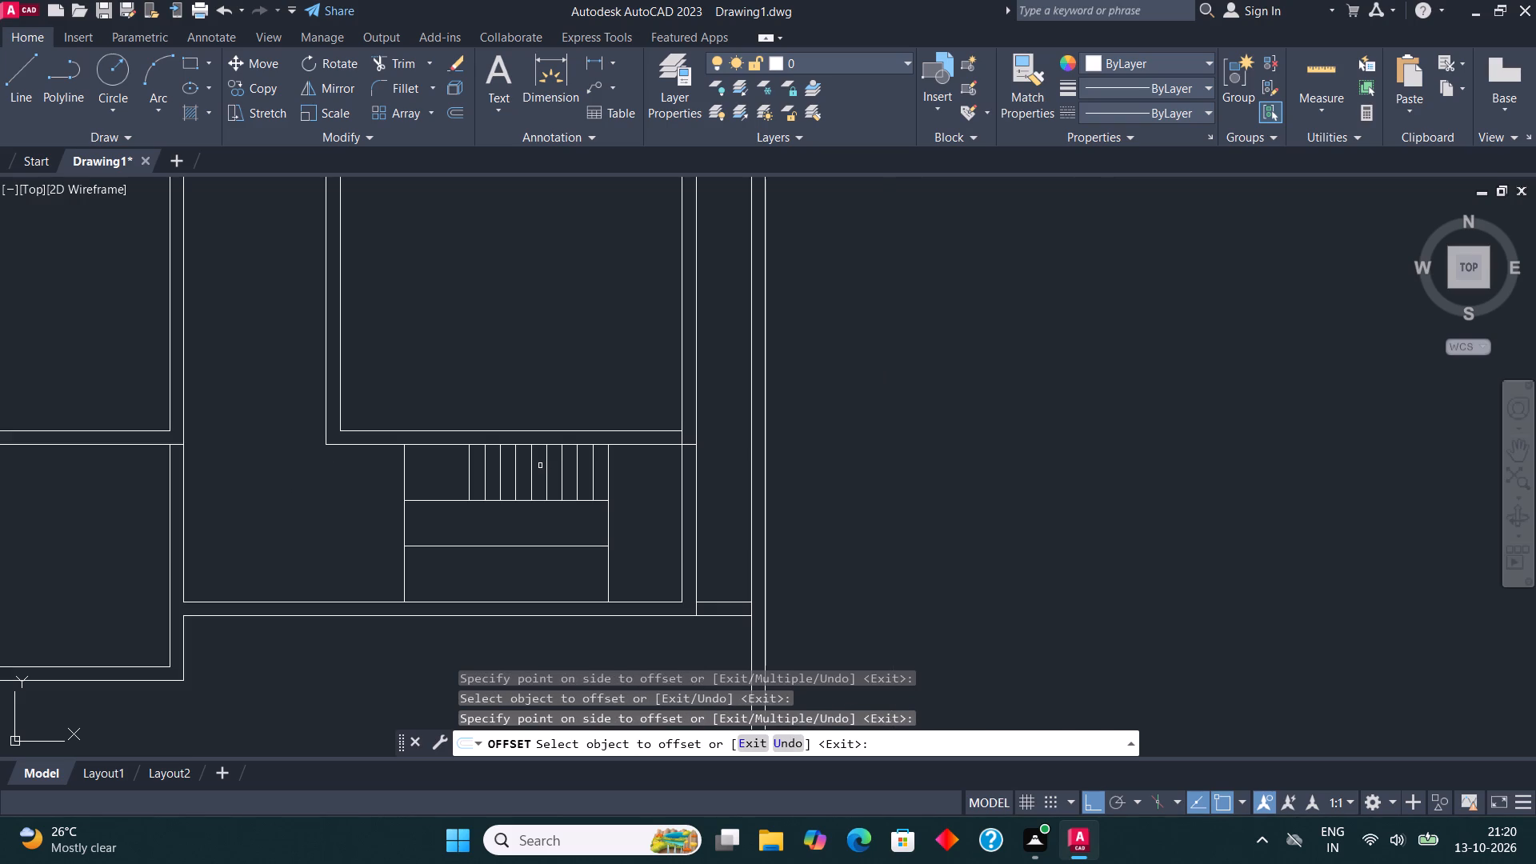
click(470, 470)
click(436, 471)
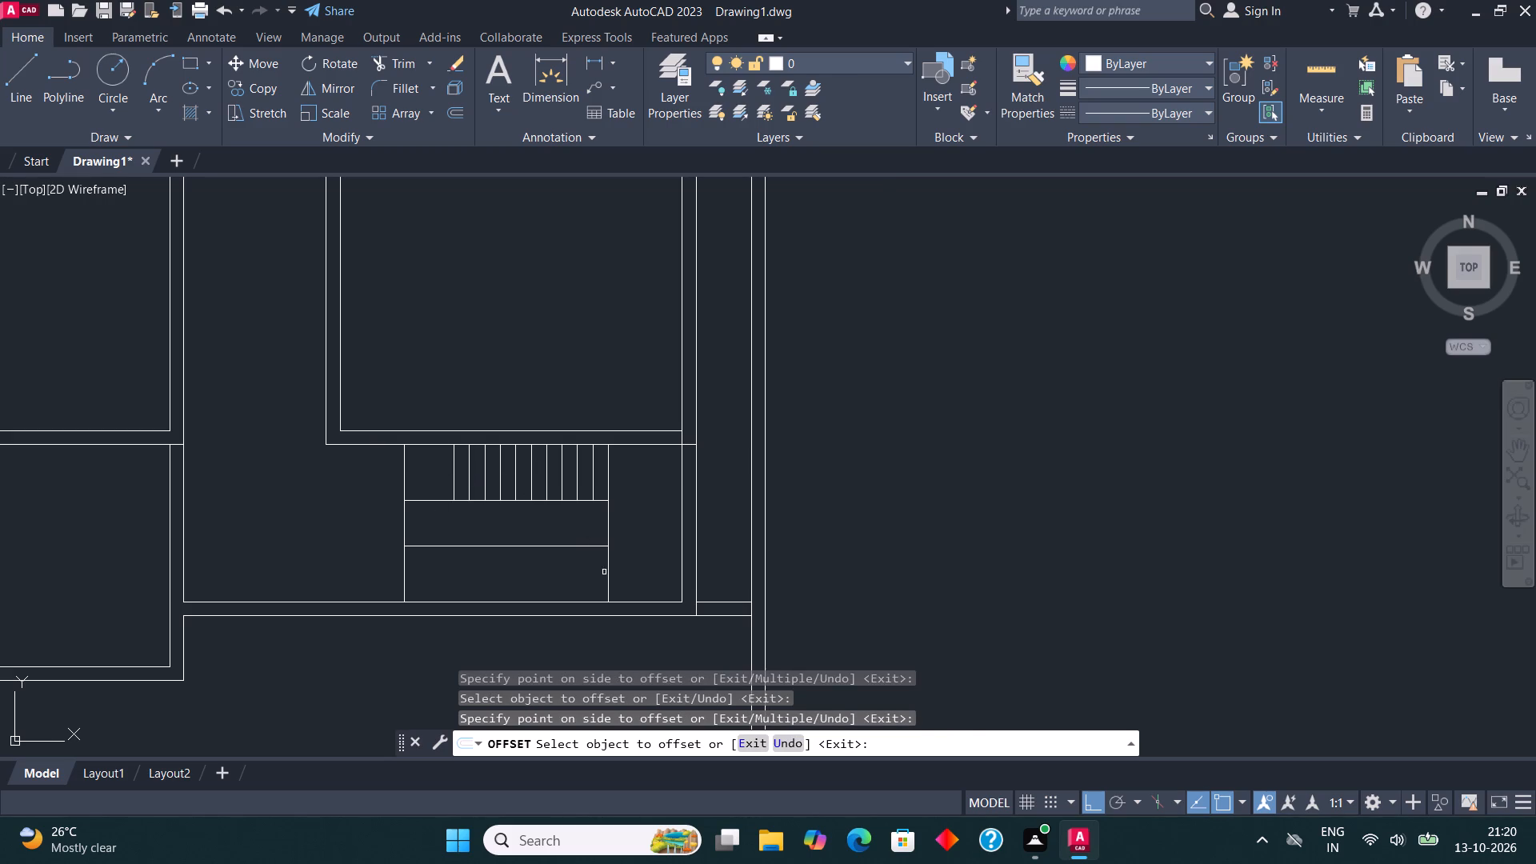
Offset the lower strip's right-end vertical line leftward at 10" spacing to make the first five tread lines.
click(607, 574)
click(562, 573)
click(594, 571)
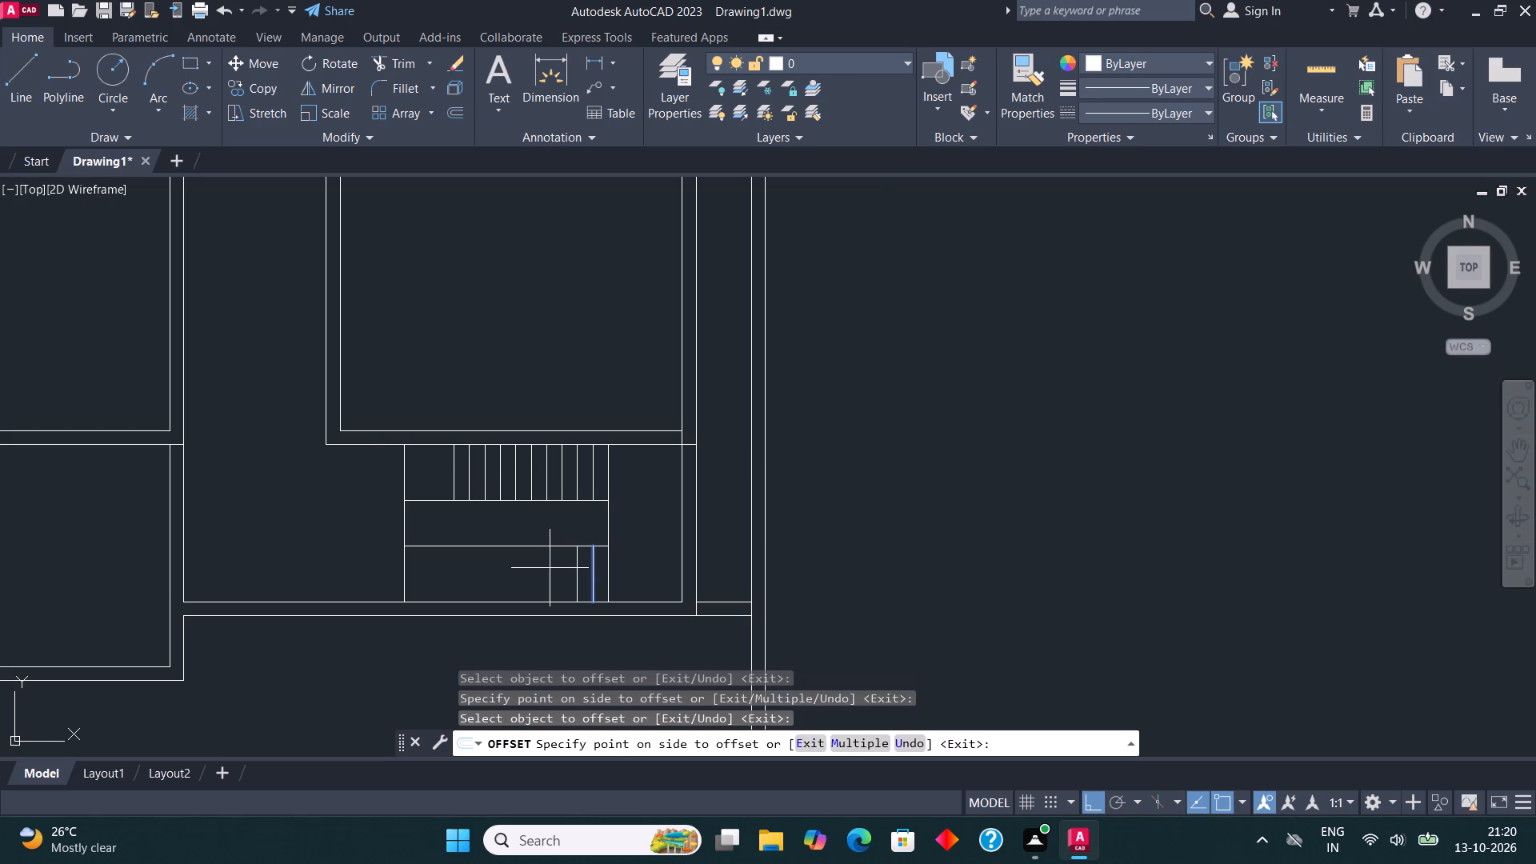
click(550, 568)
click(576, 581)
click(569, 576)
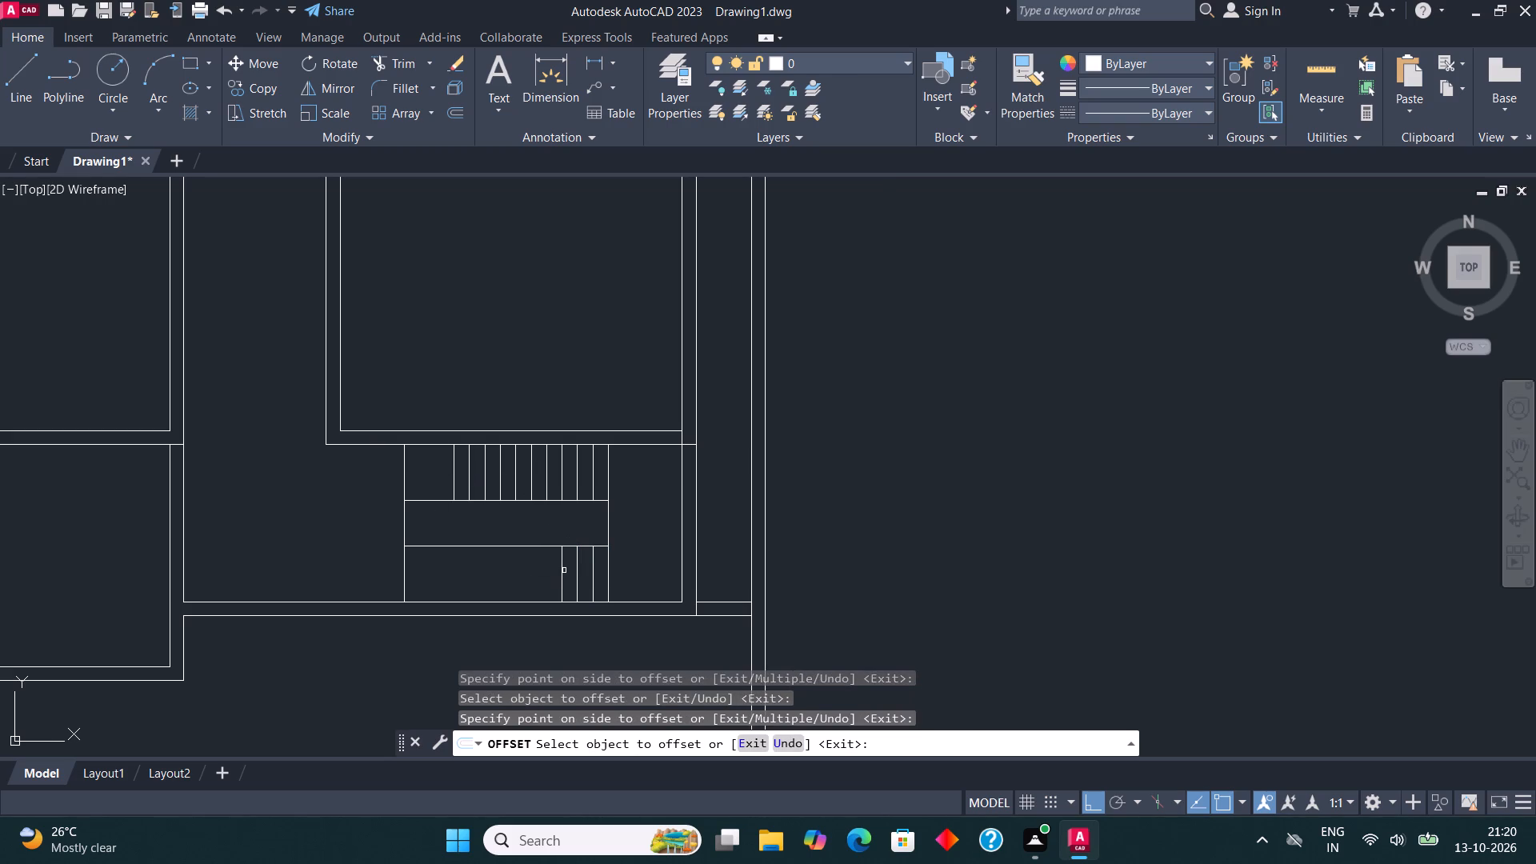
click(564, 570)
click(550, 560)
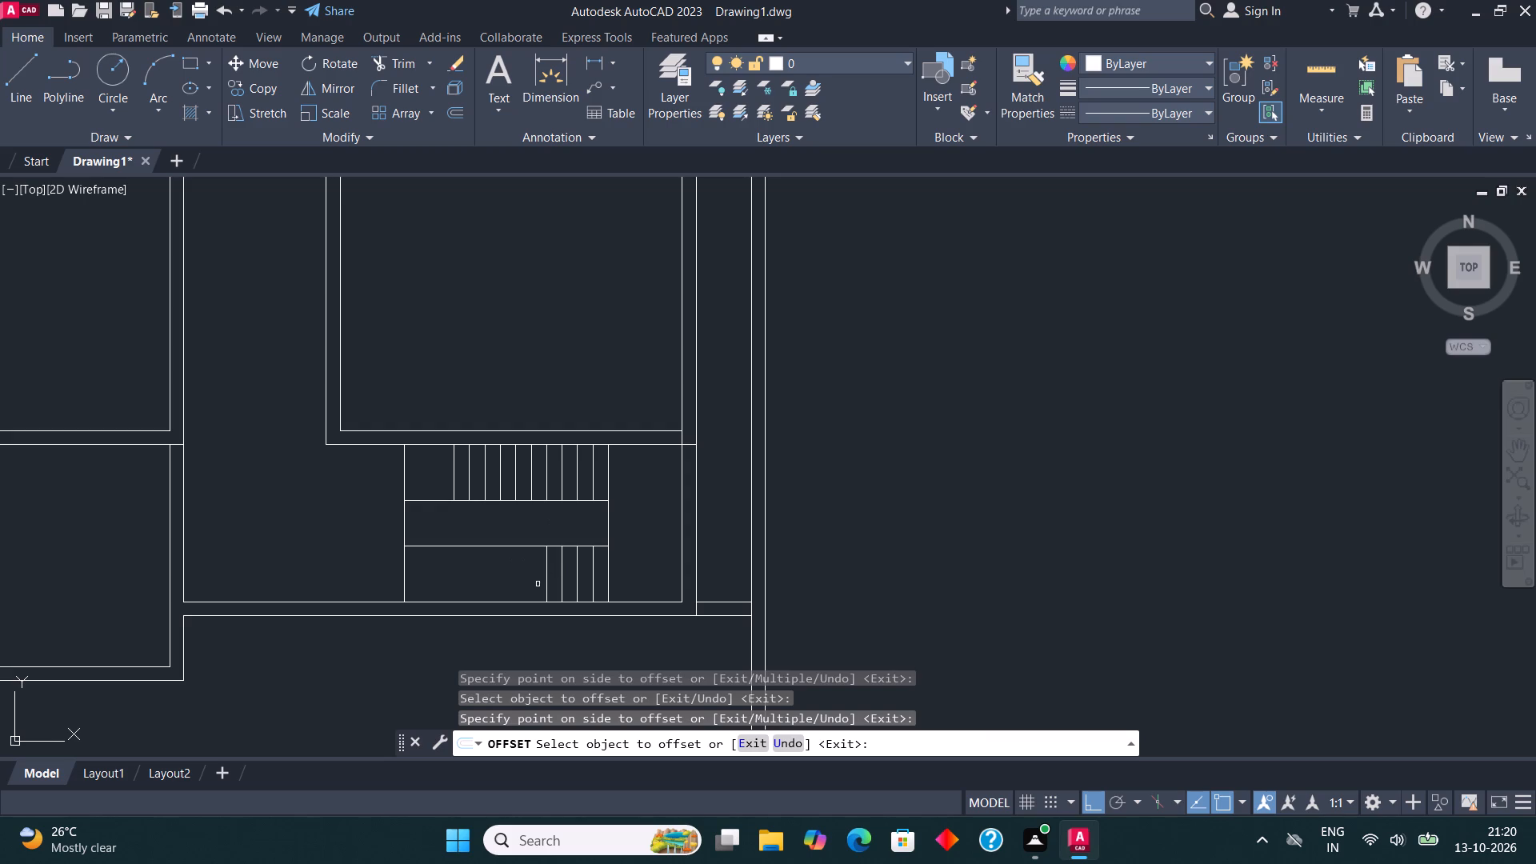
click(546, 586)
click(536, 577)
Continue the lower flight with five more tread lines, each offset 10" leftward from the previous one.
click(534, 575)
click(526, 571)
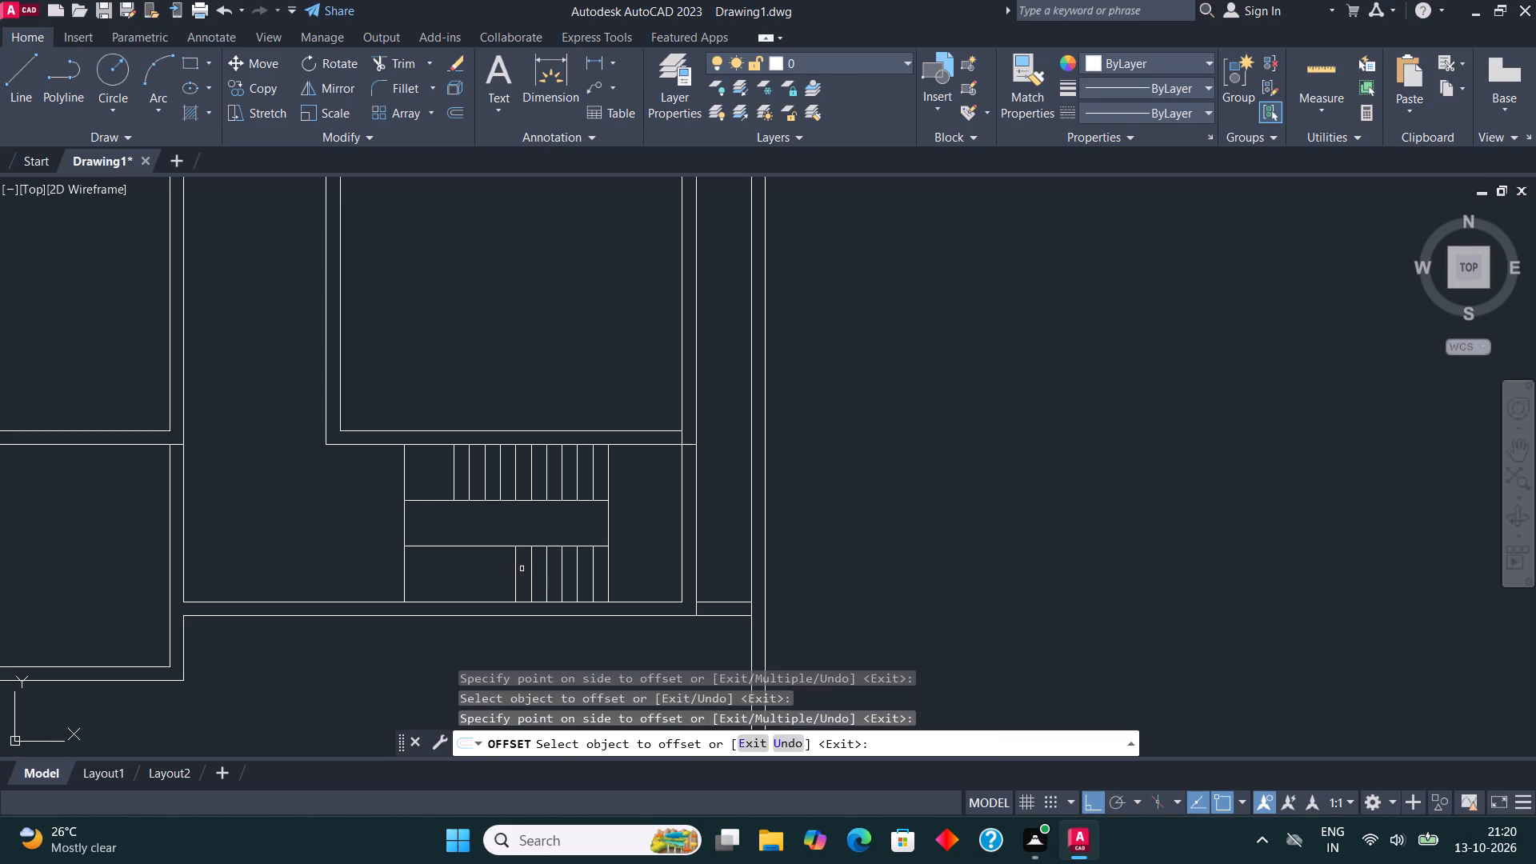
click(516, 576)
click(498, 576)
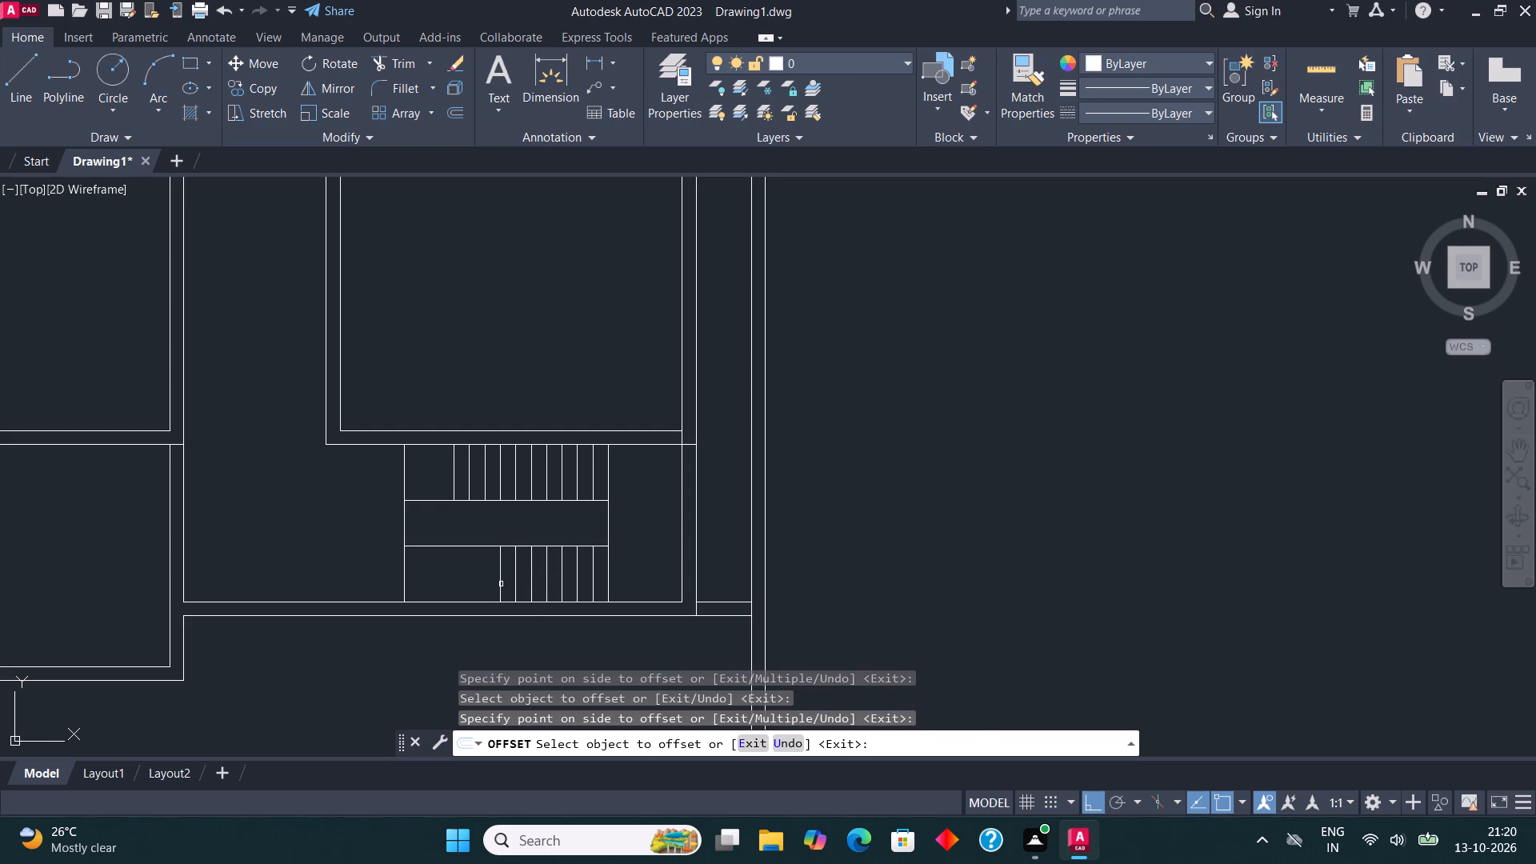
click(501, 584)
click(491, 581)
click(485, 577)
click(474, 570)
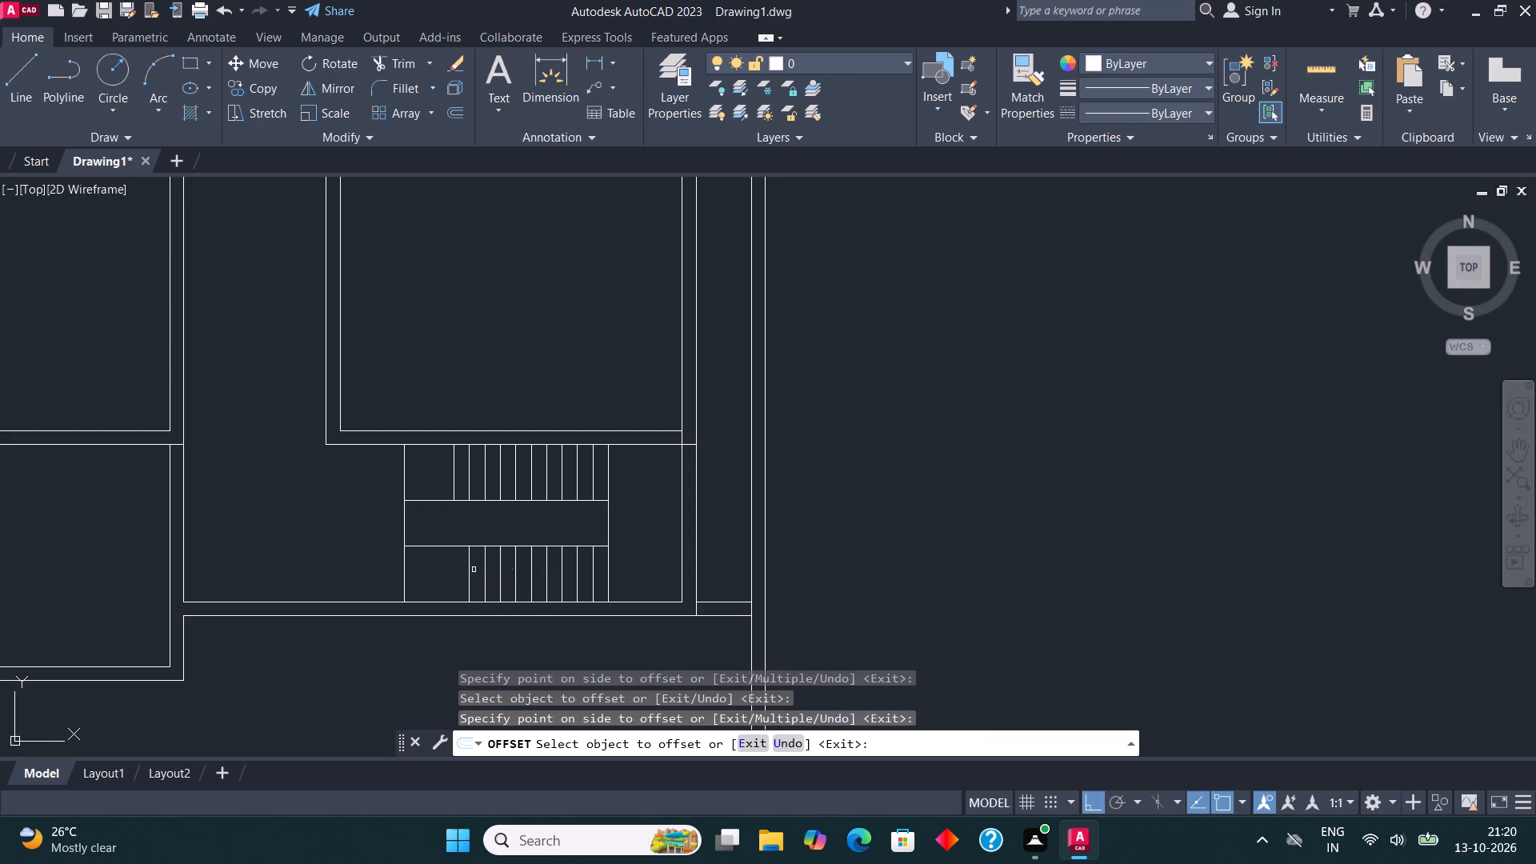
click(466, 577)
click(446, 568)
Add one more tread line 10" leftward at the left end of both the upper and lower flights.
click(452, 478)
click(424, 467)
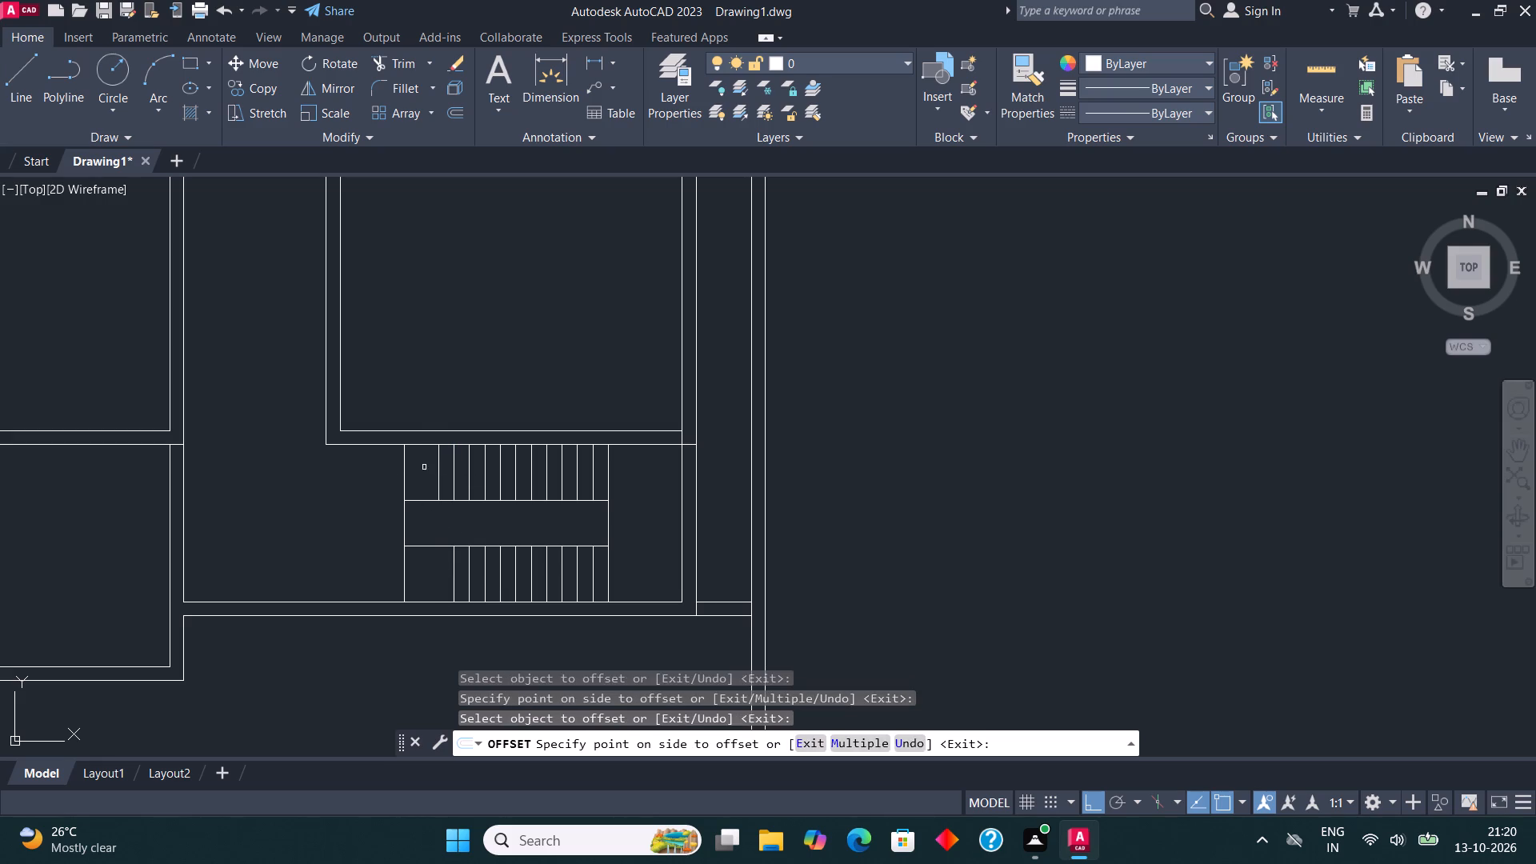
click(454, 565)
click(442, 559)
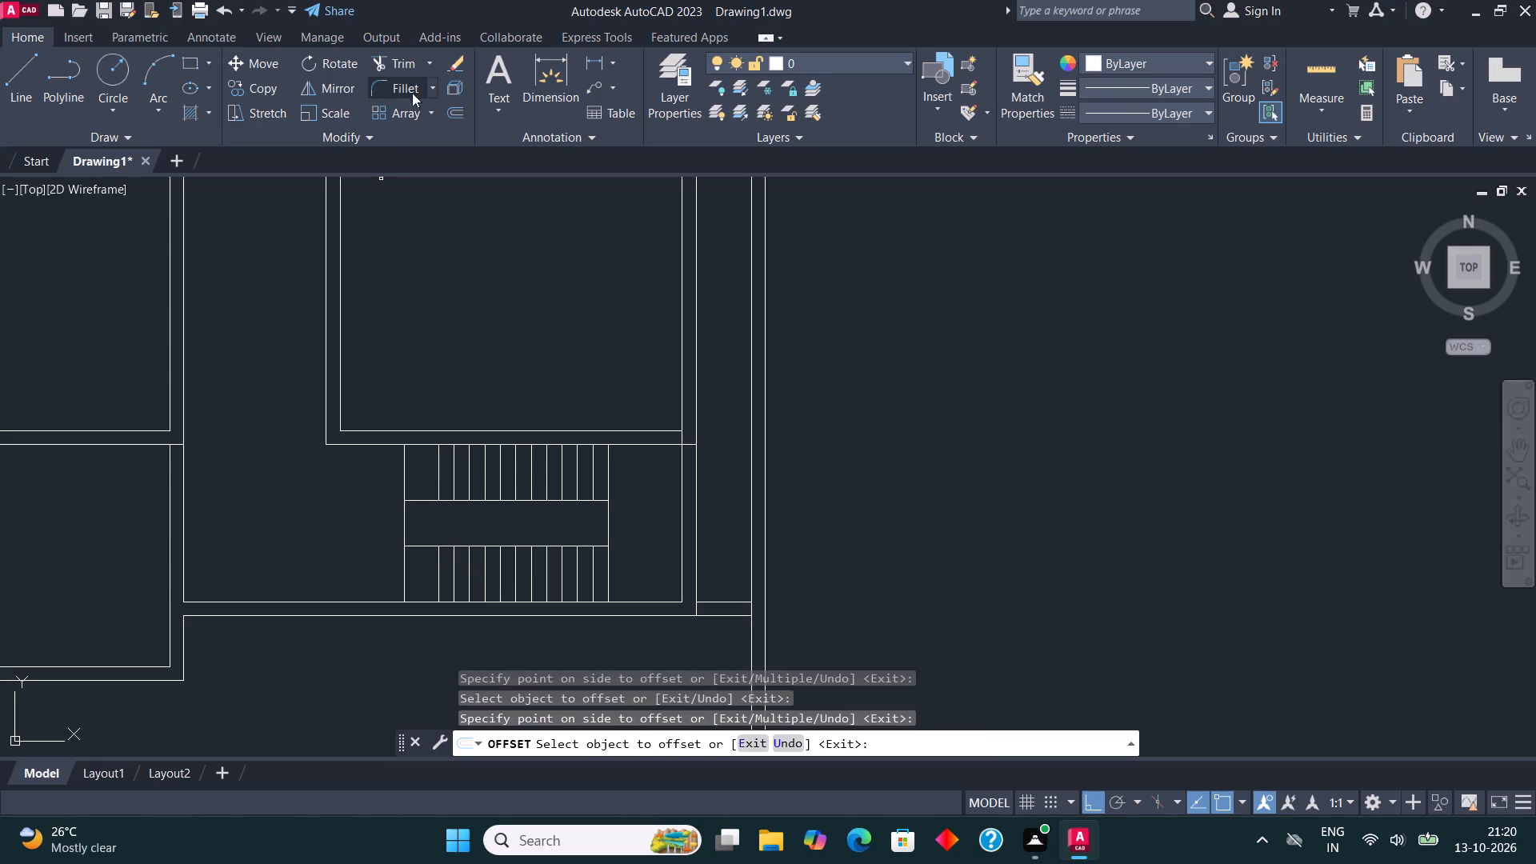
Trim away the staircase's left-hand vertical line and the horizontal line ends extending beyond the last treads.
click(404, 63)
click(404, 493)
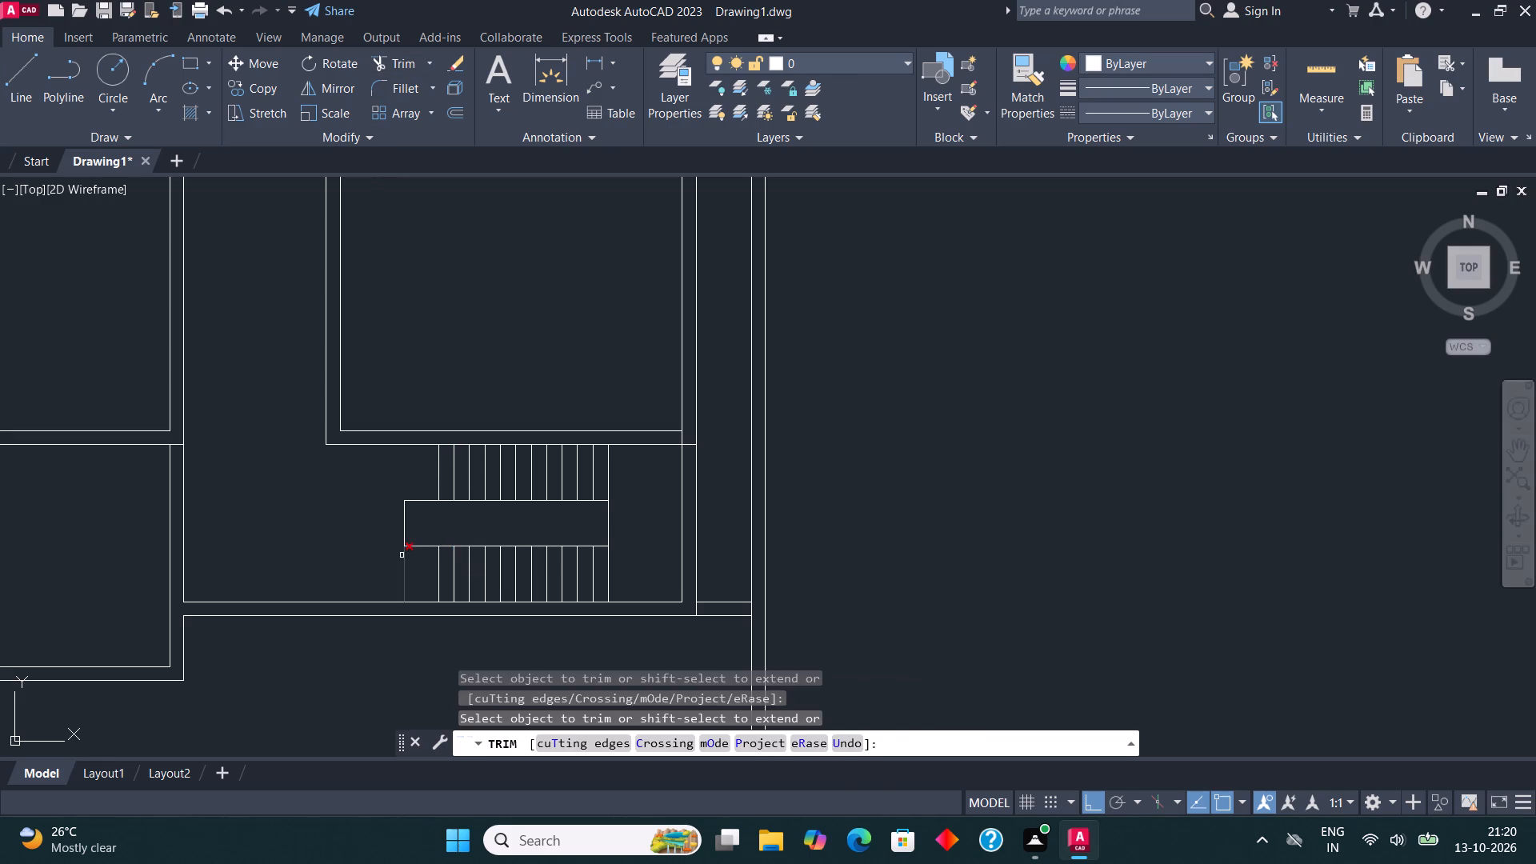
click(402, 555)
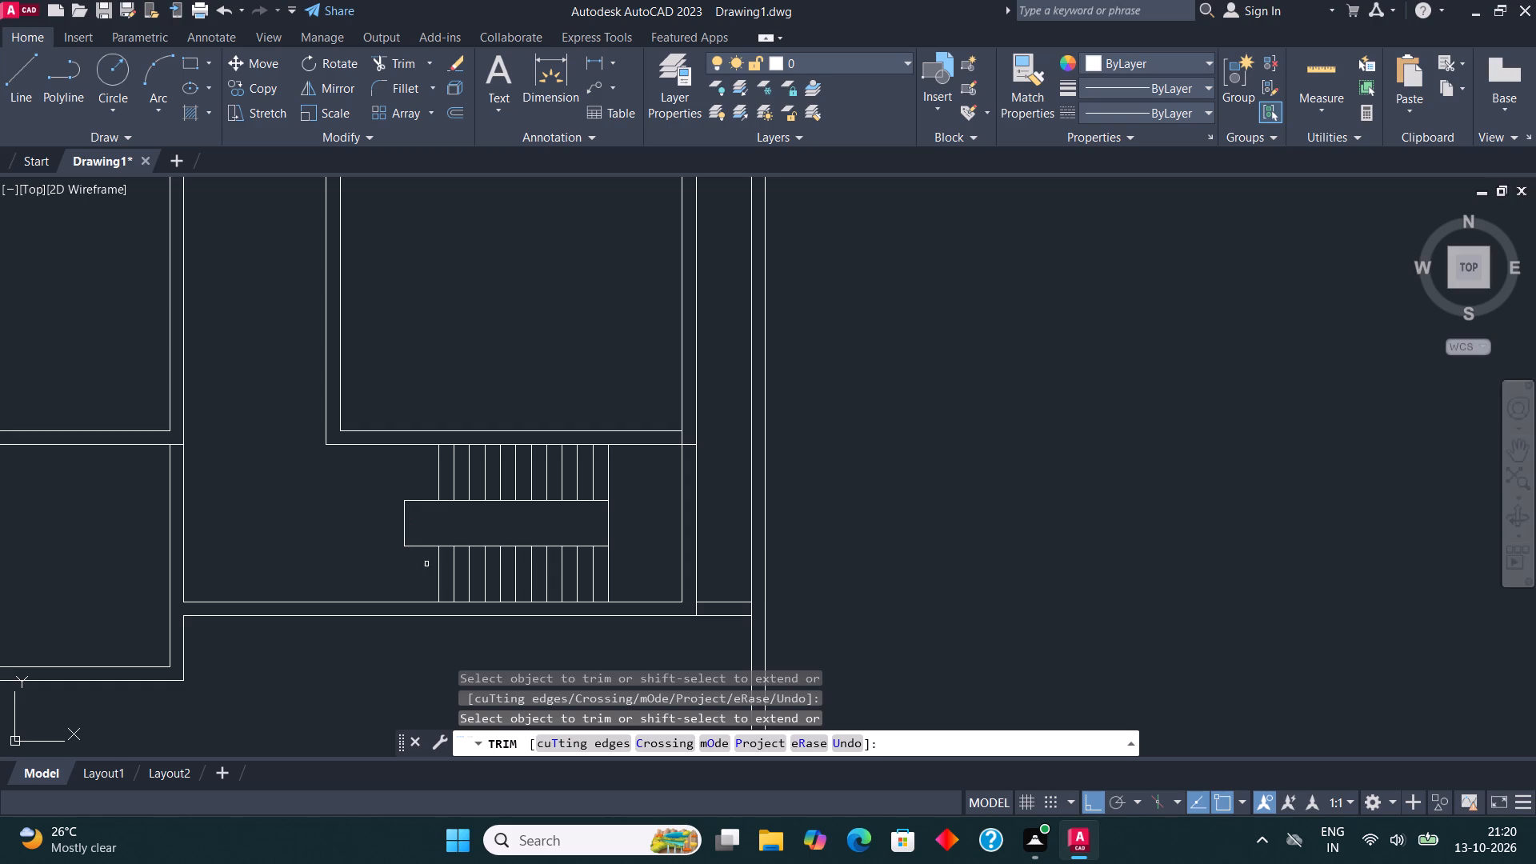
drag(420, 574, 420, 566)
click(416, 477)
click(401, 527)
click(409, 500)
key(Escape)
Trim the small overhang of the lower flight's horizontal line left of its last tread.
scroll(430, 546, up, 3)
click(405, 59)
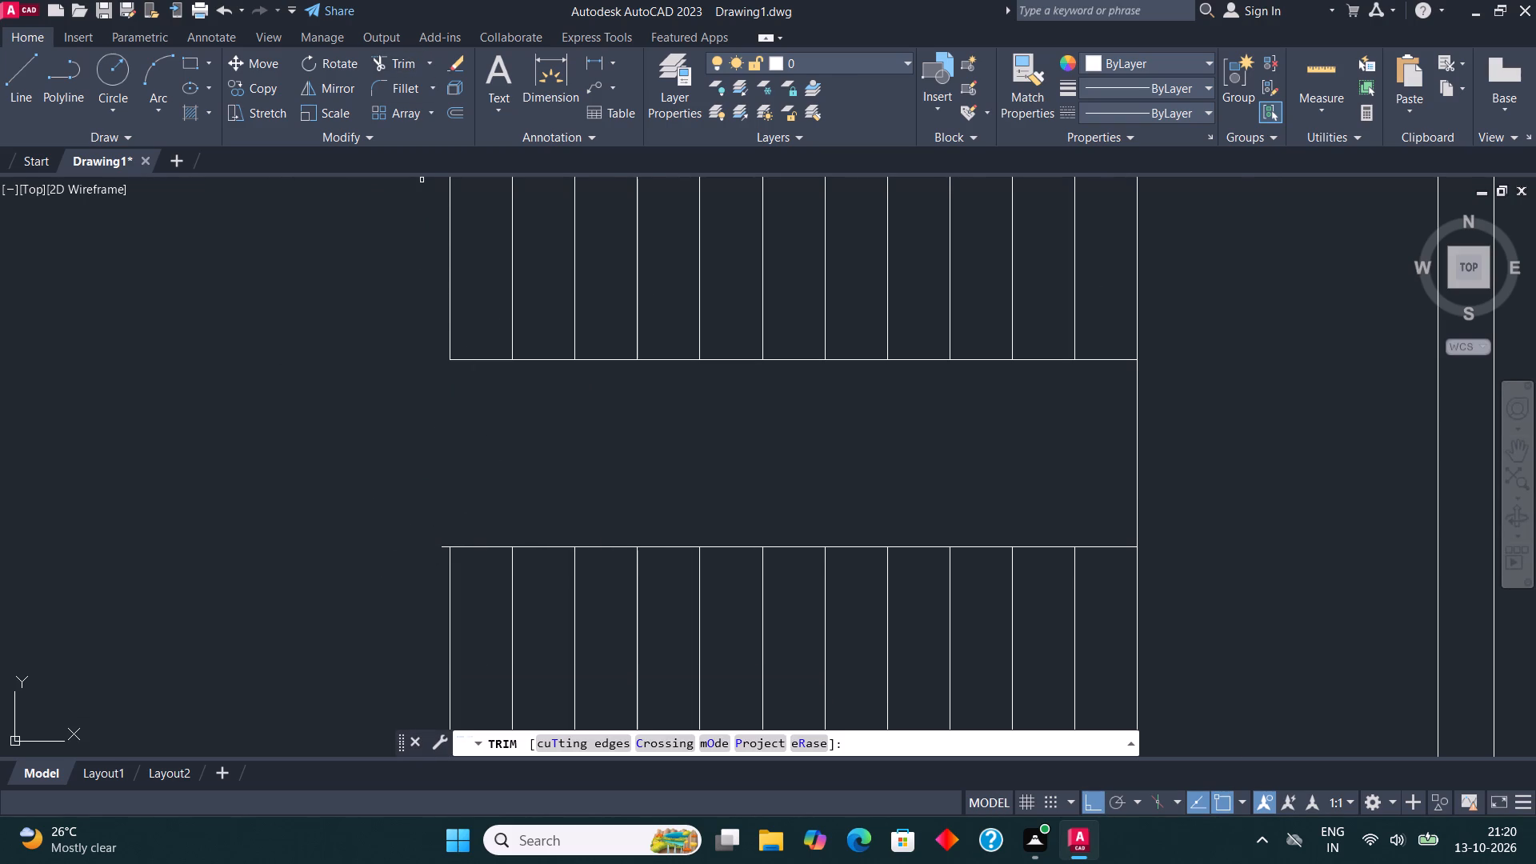
click(442, 549)
key(Escape)
scroll(495, 514, down, 2)
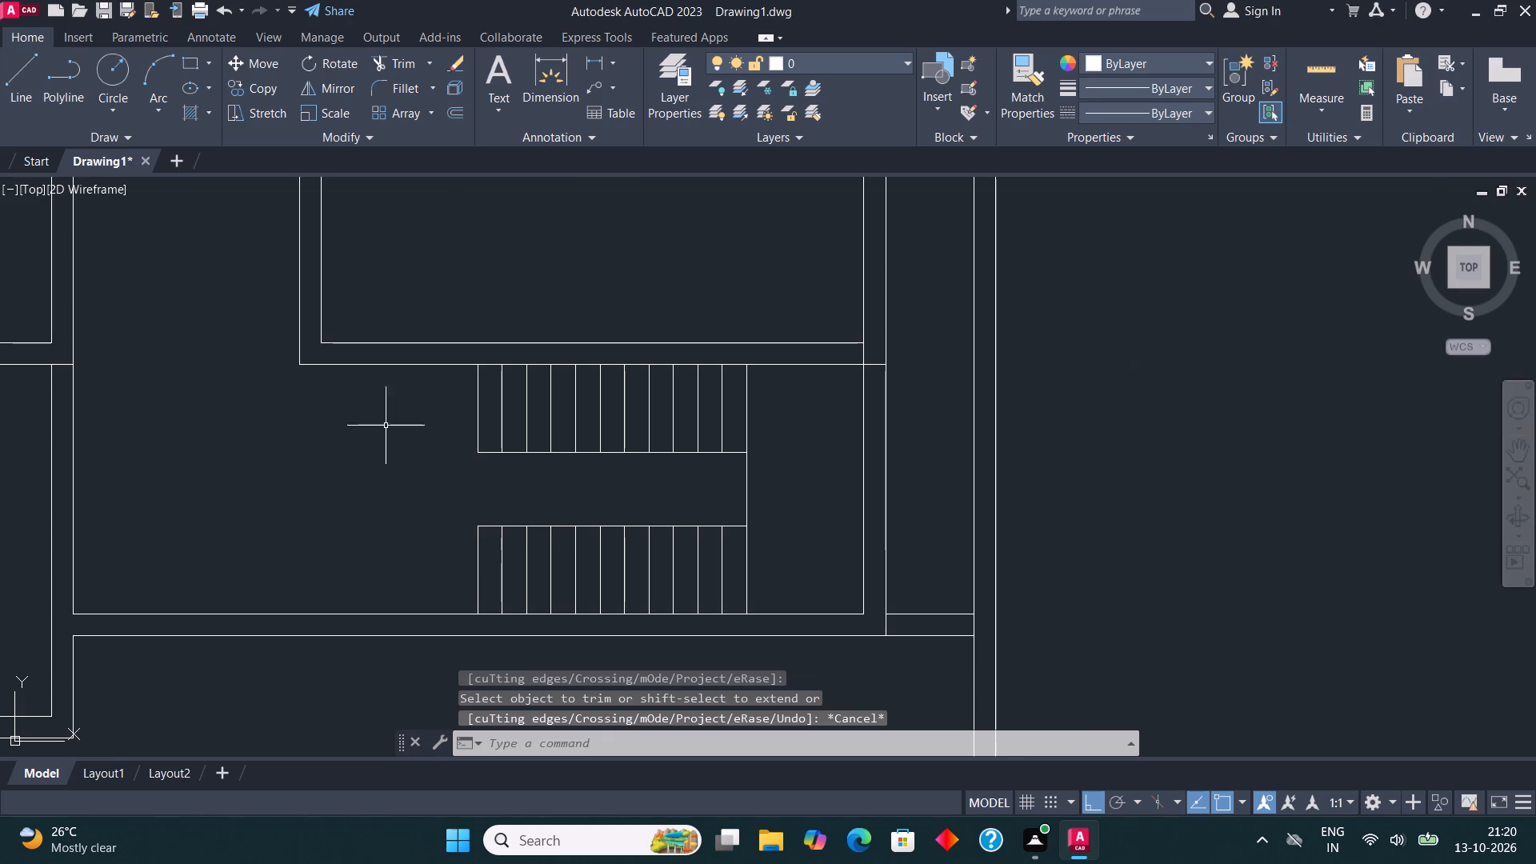
Offset the inner horizontal lines of both flights and the vertical line joining them 2" into the stairwell gap.
click(538, 453)
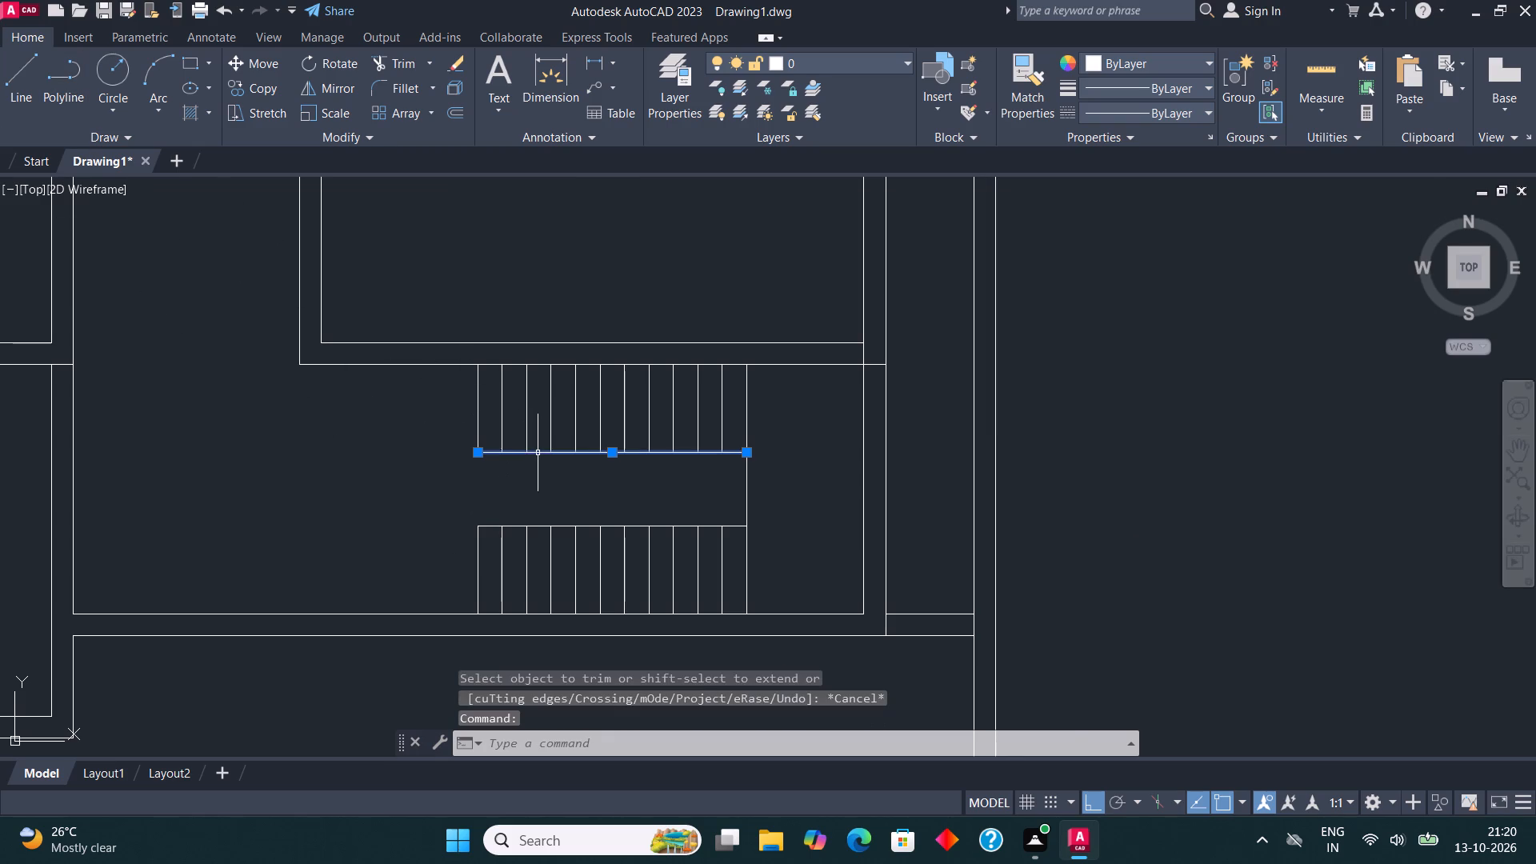
click(454, 113)
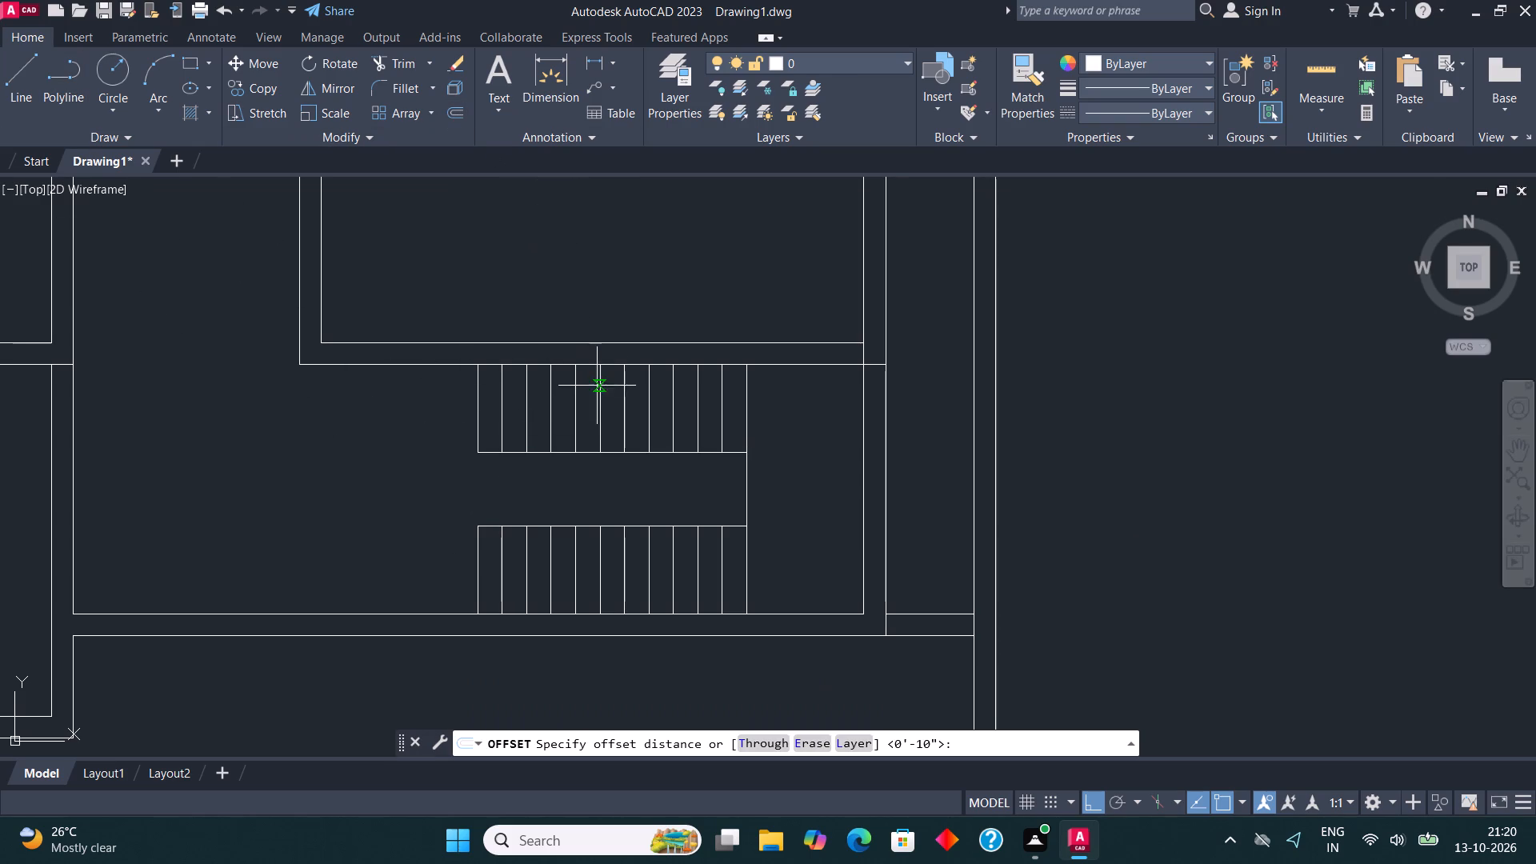
scroll(575, 408, up, 1)
click(590, 477)
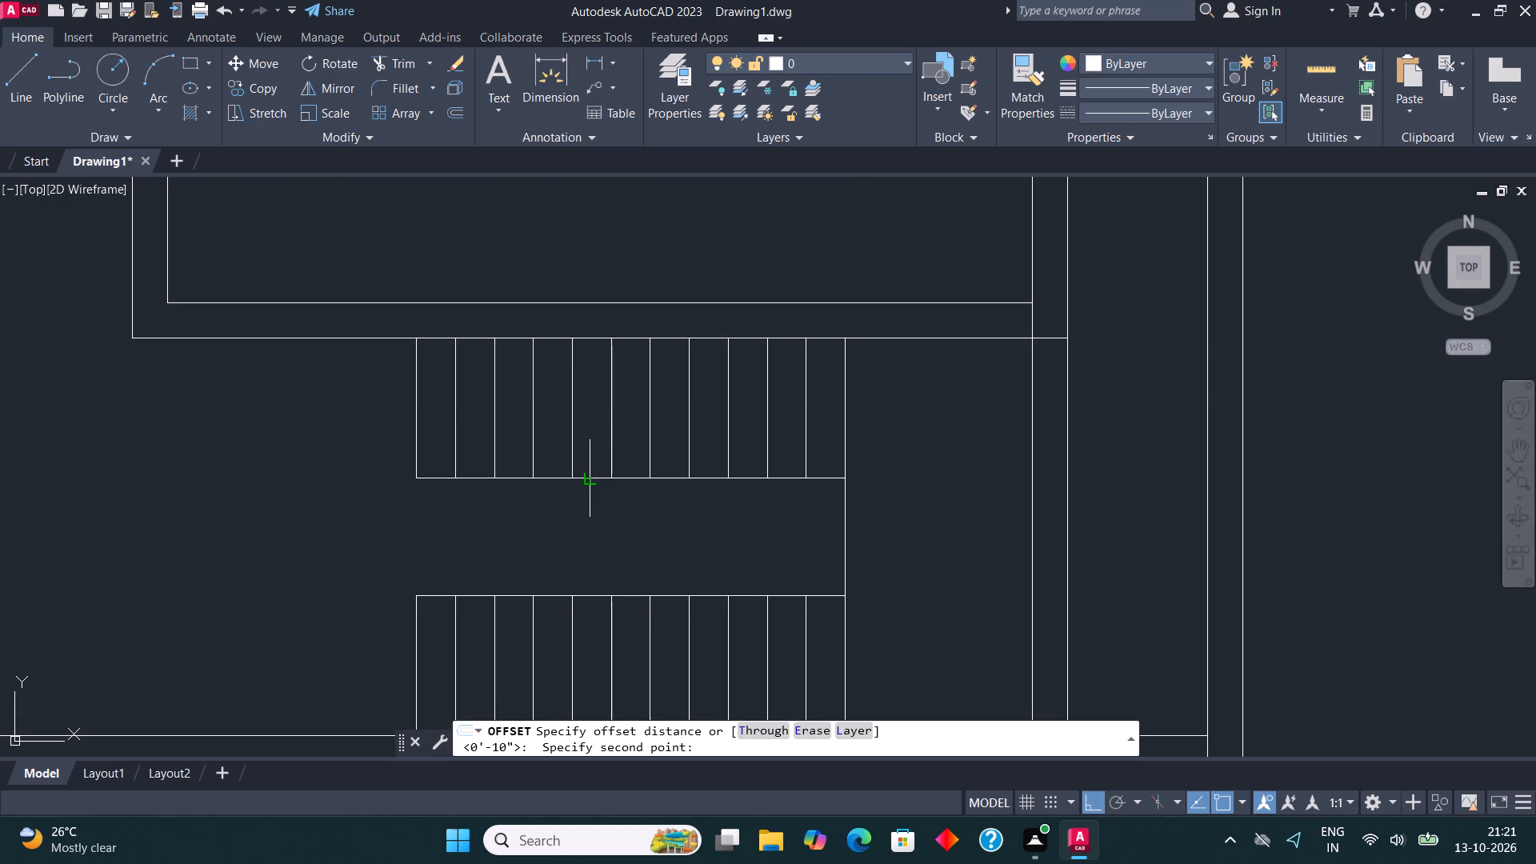
key(2)
key(shift+quotedbl)
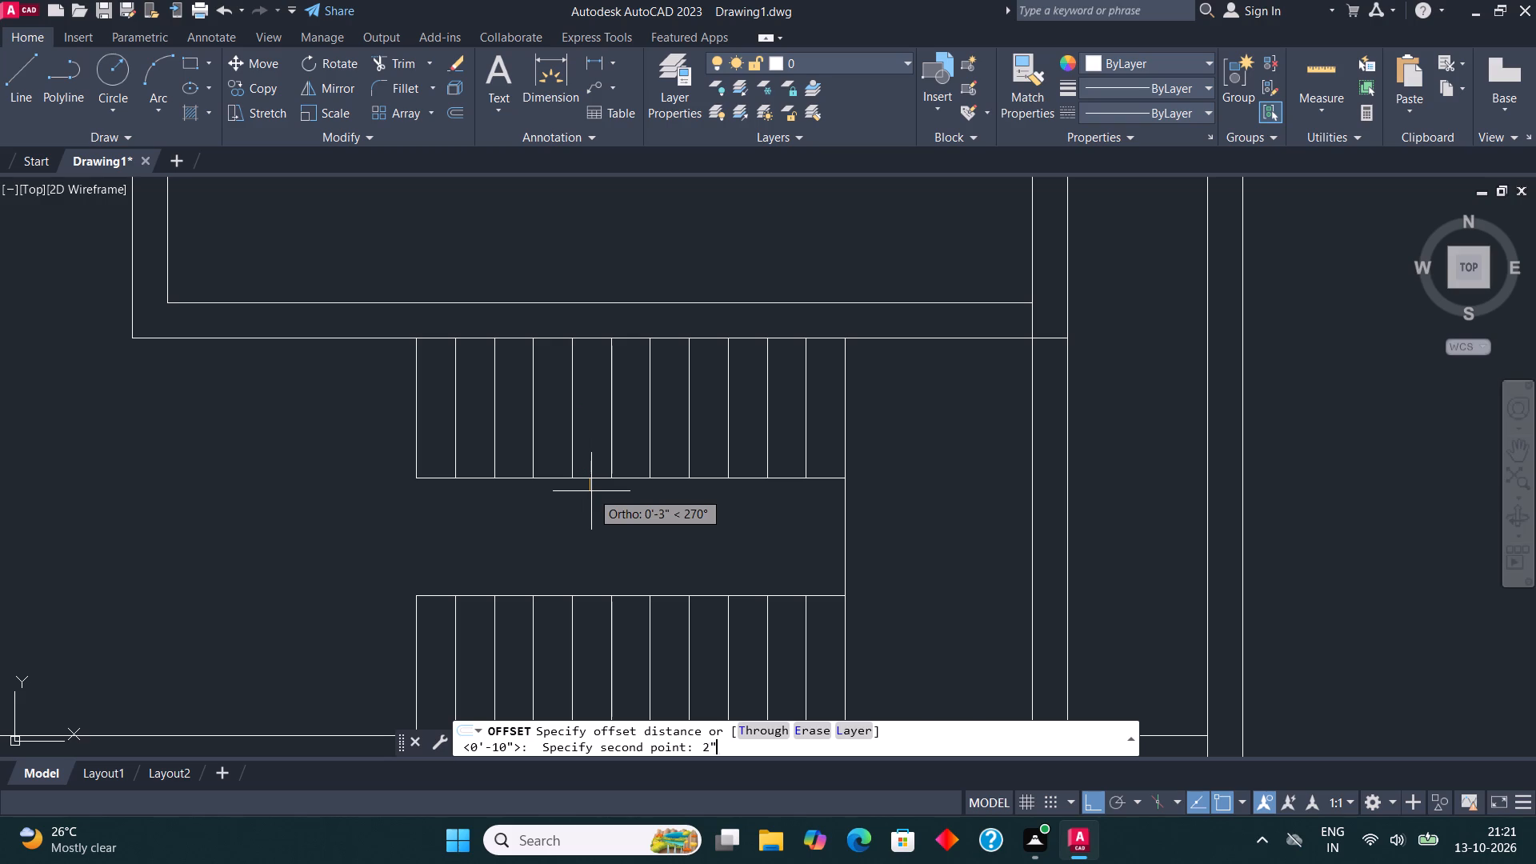
key(Return)
click(598, 531)
click(621, 596)
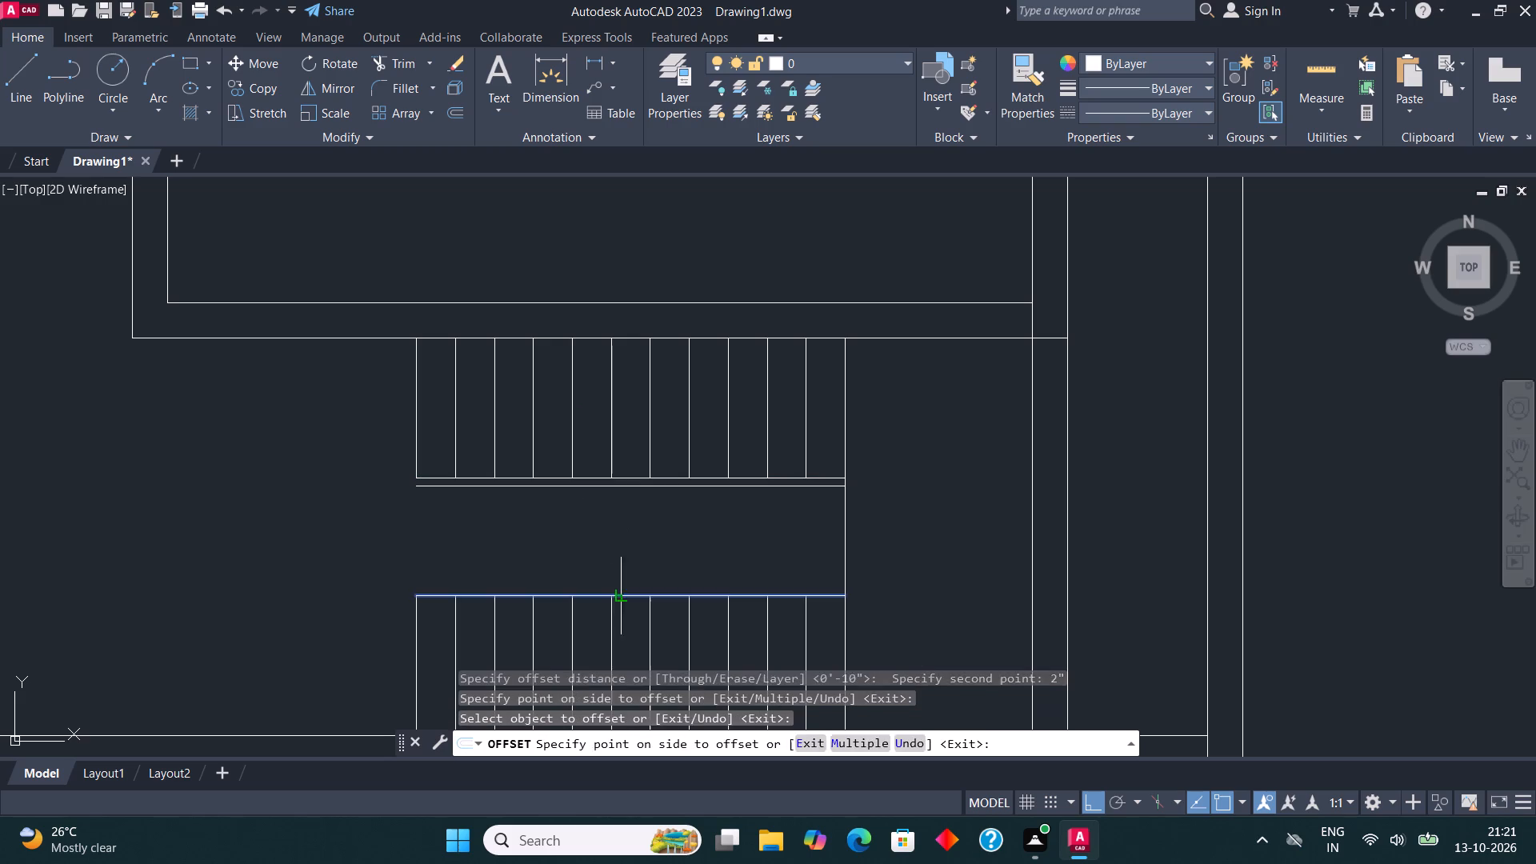
click(626, 566)
click(846, 526)
click(797, 522)
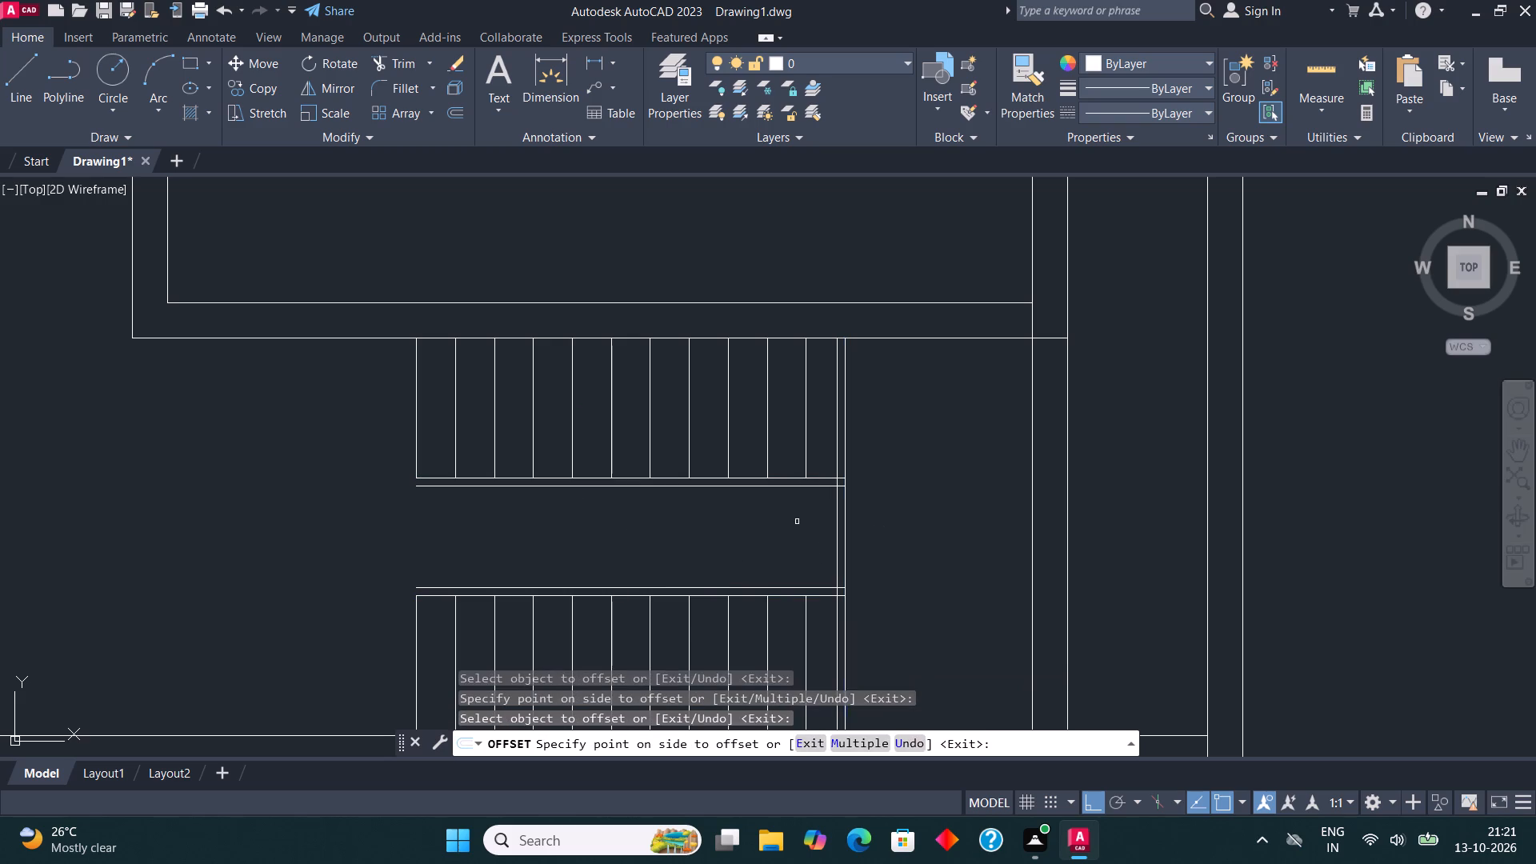
Trim the 2" offset lines where they cross the flights and overrun the corners, leaving a clean inner U-shaped outline.
click(401, 61)
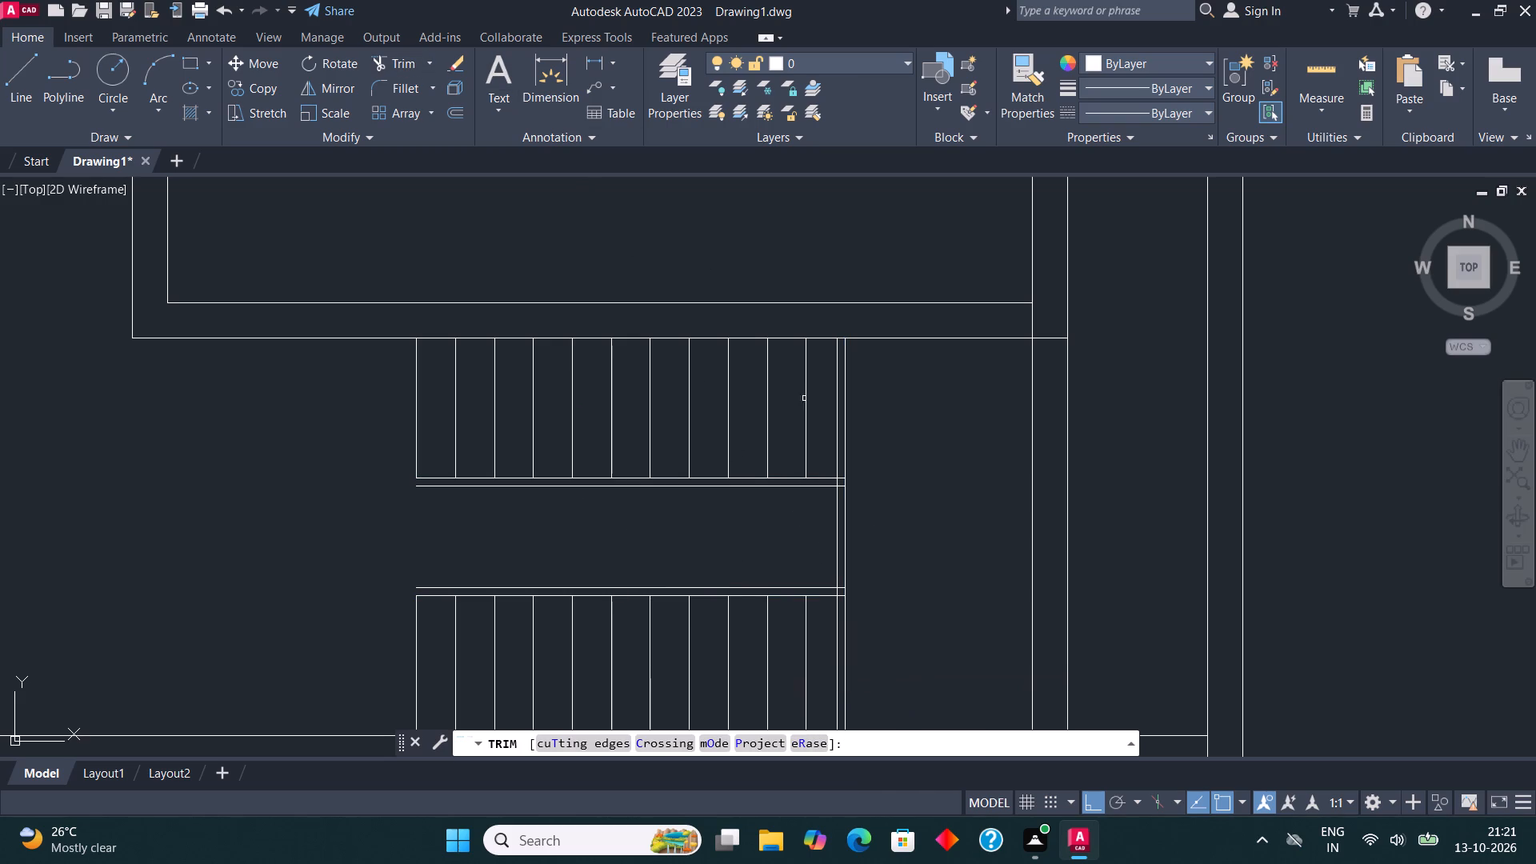
click(838, 455)
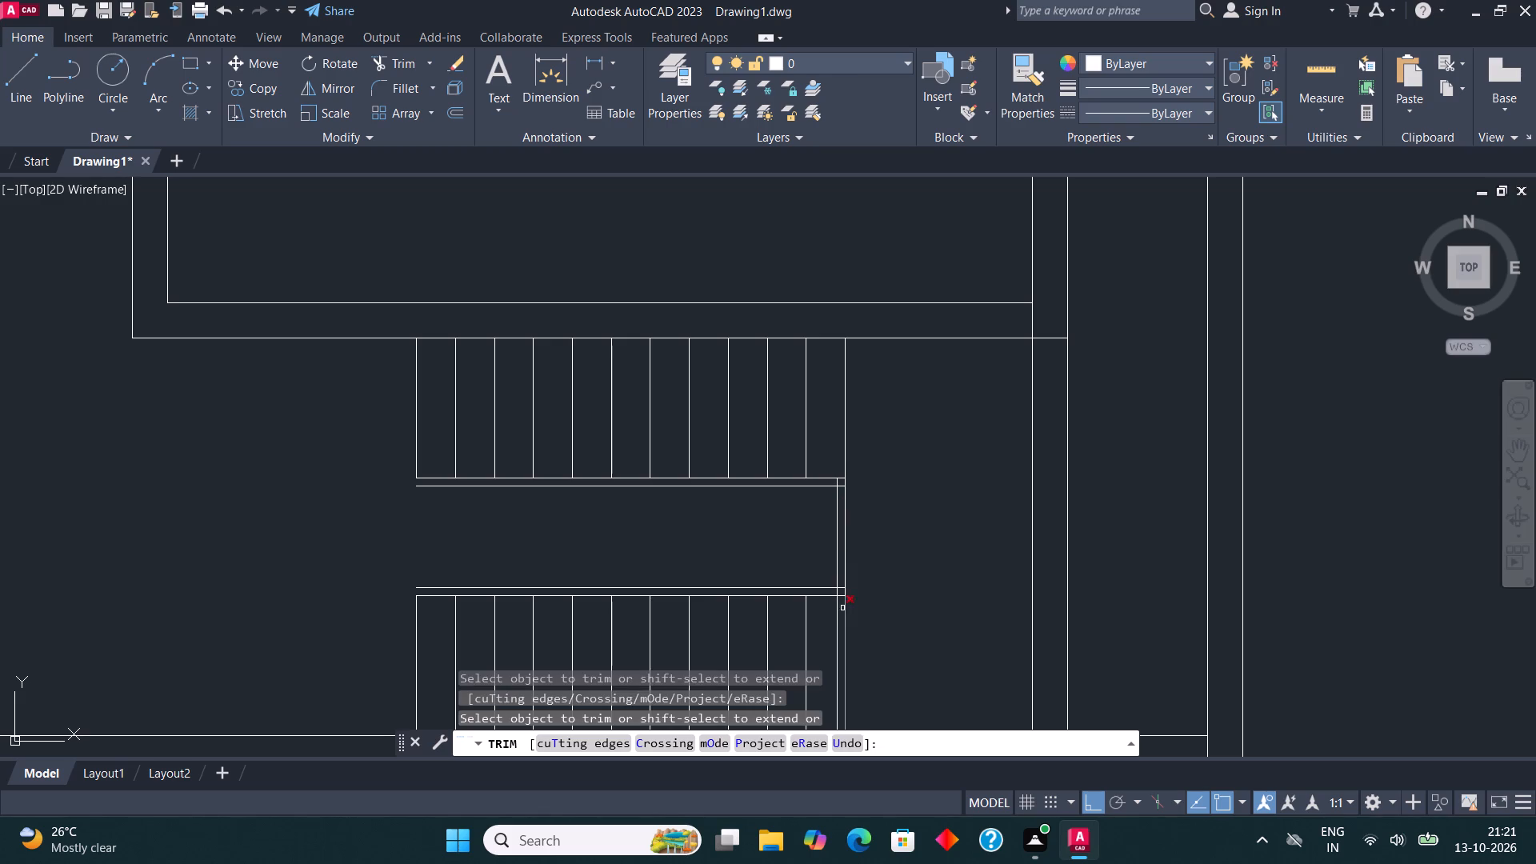
click(834, 622)
scroll(833, 599, up, 2)
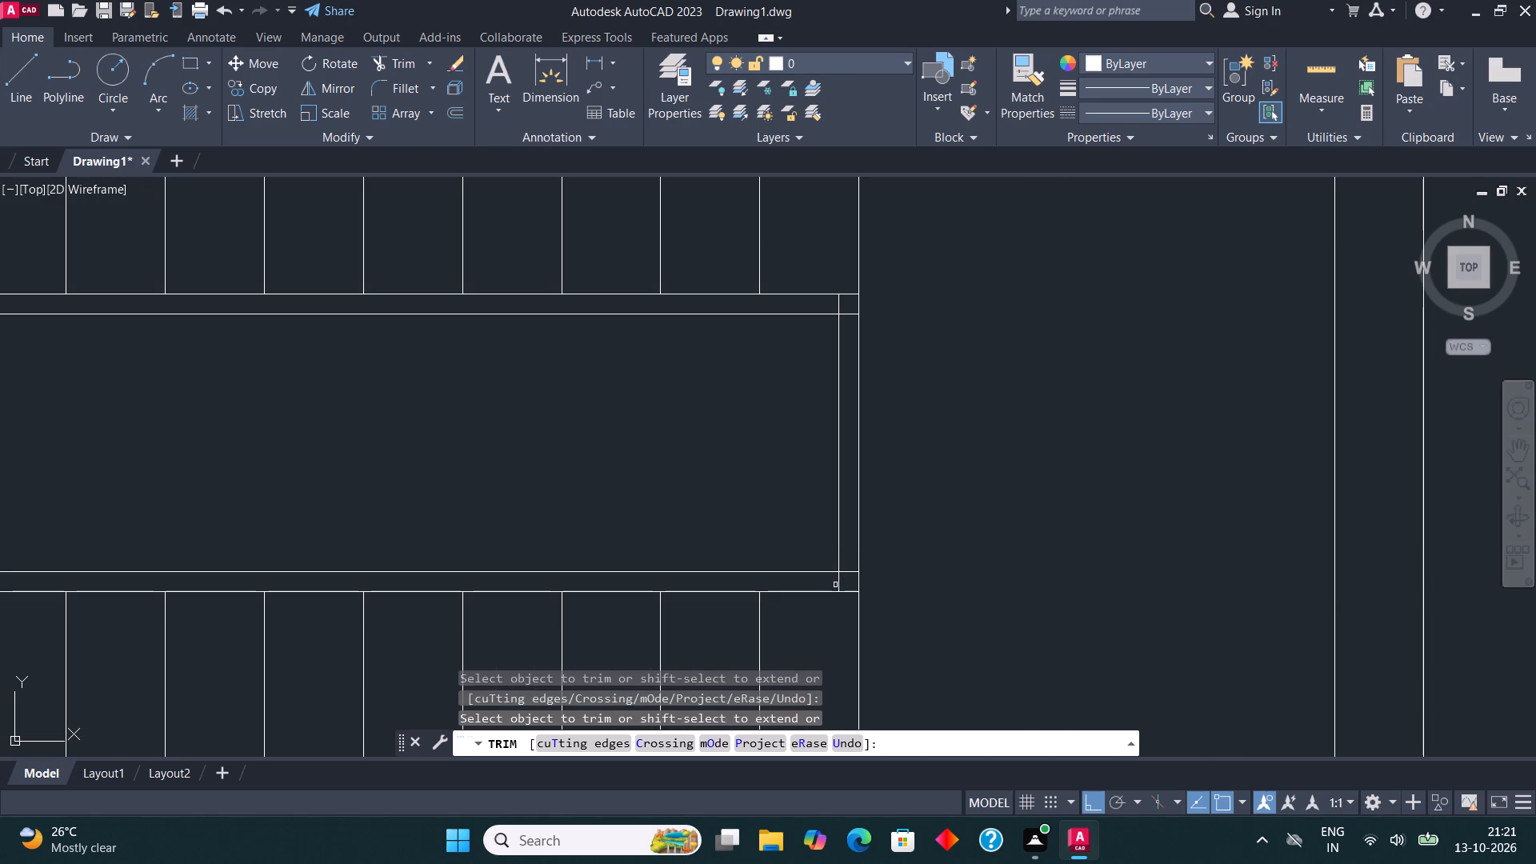
click(841, 585)
click(839, 309)
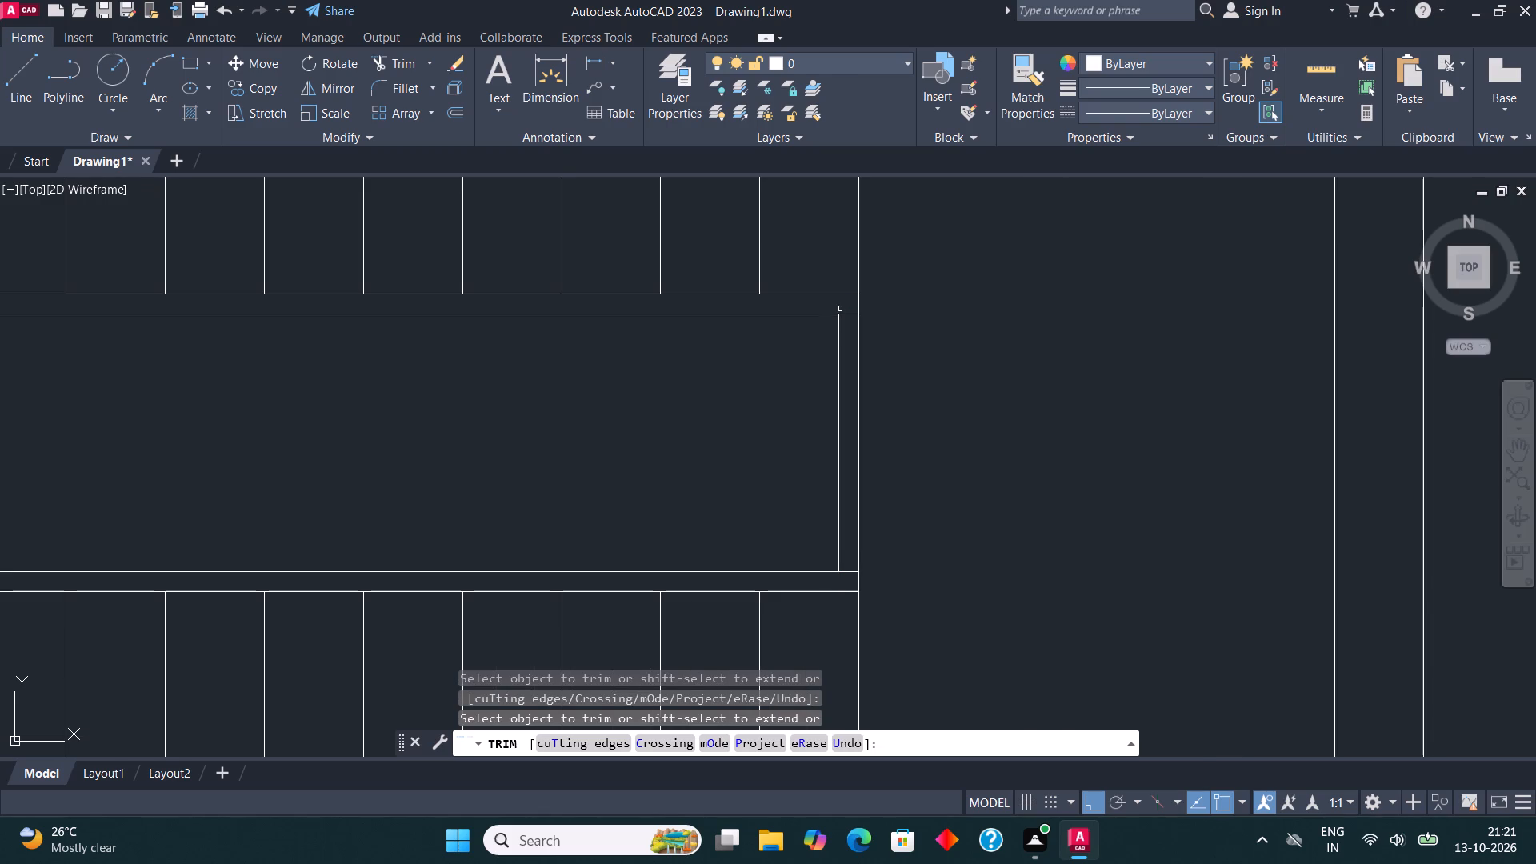
click(849, 314)
click(850, 570)
scroll(854, 523, down, 1)
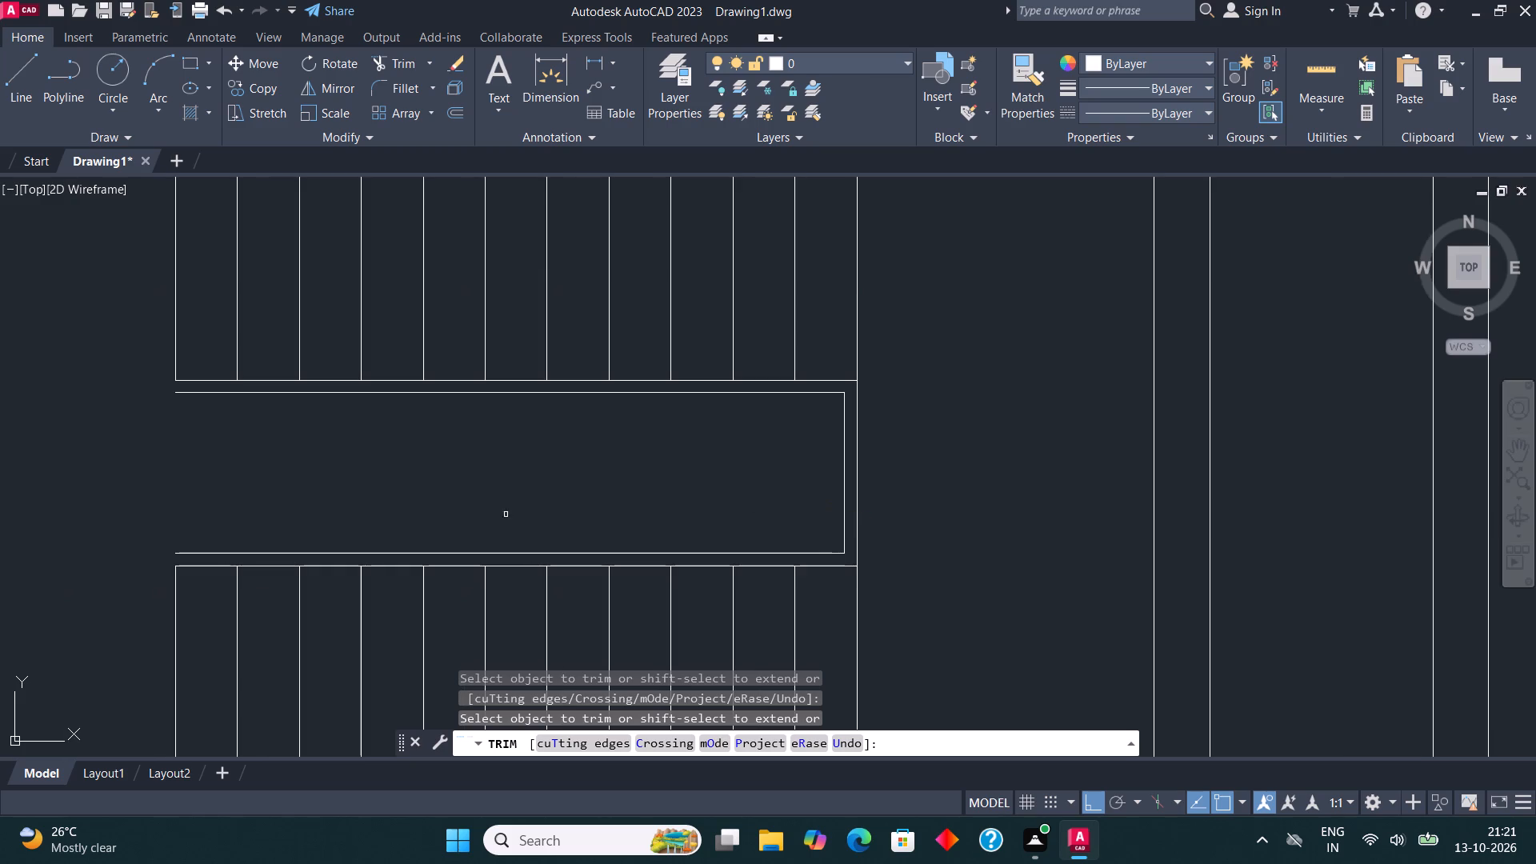
middle_drag(482, 514, 666, 479)
key(Escape)
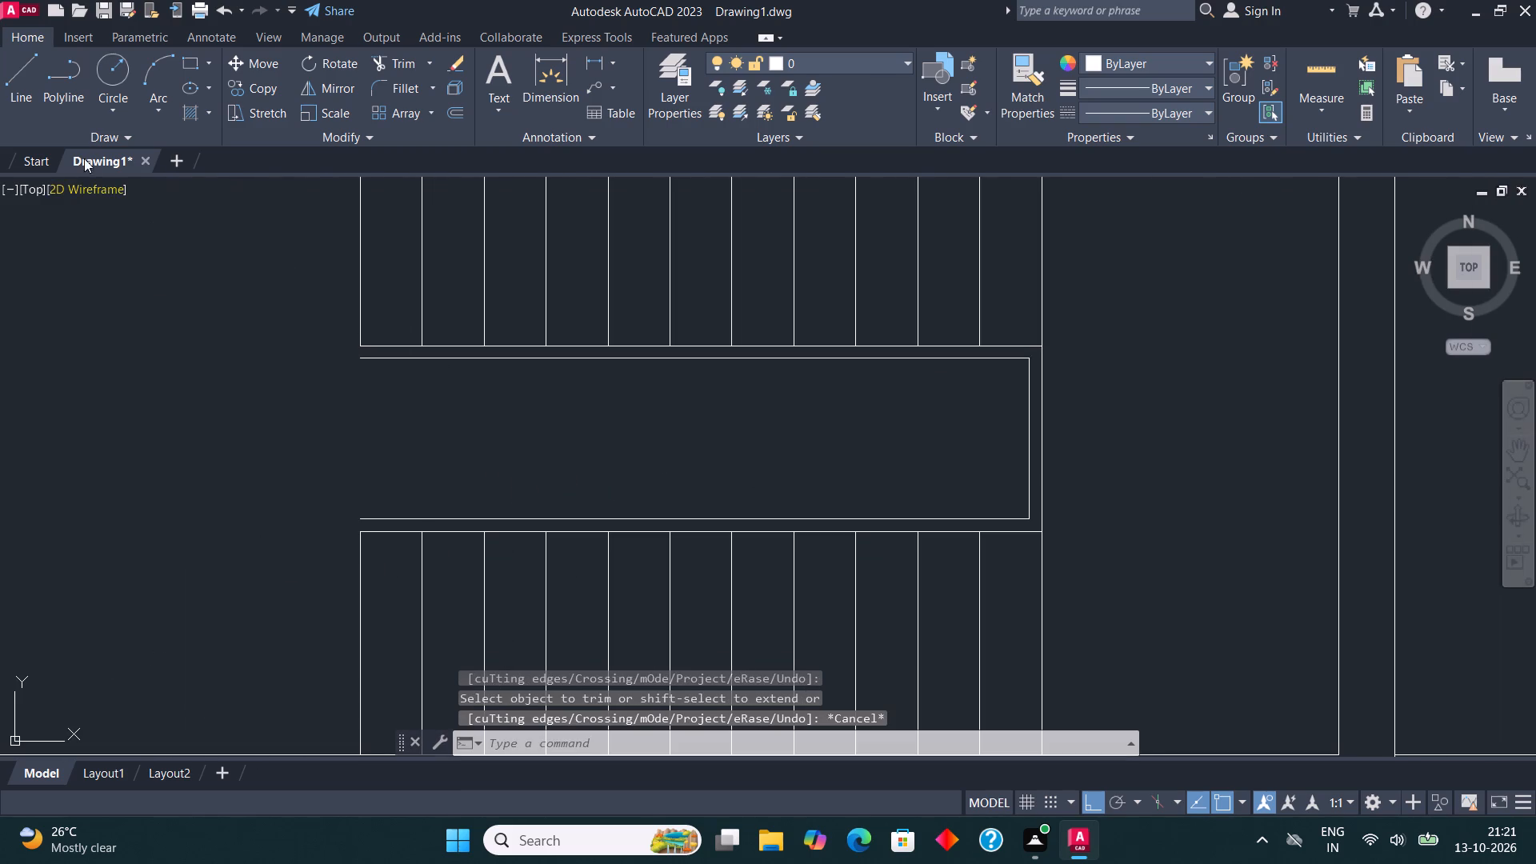
Draw short vertical lines closing the left ends of the 2" double edges on the upper and lower flights.
click(6, 84)
click(362, 359)
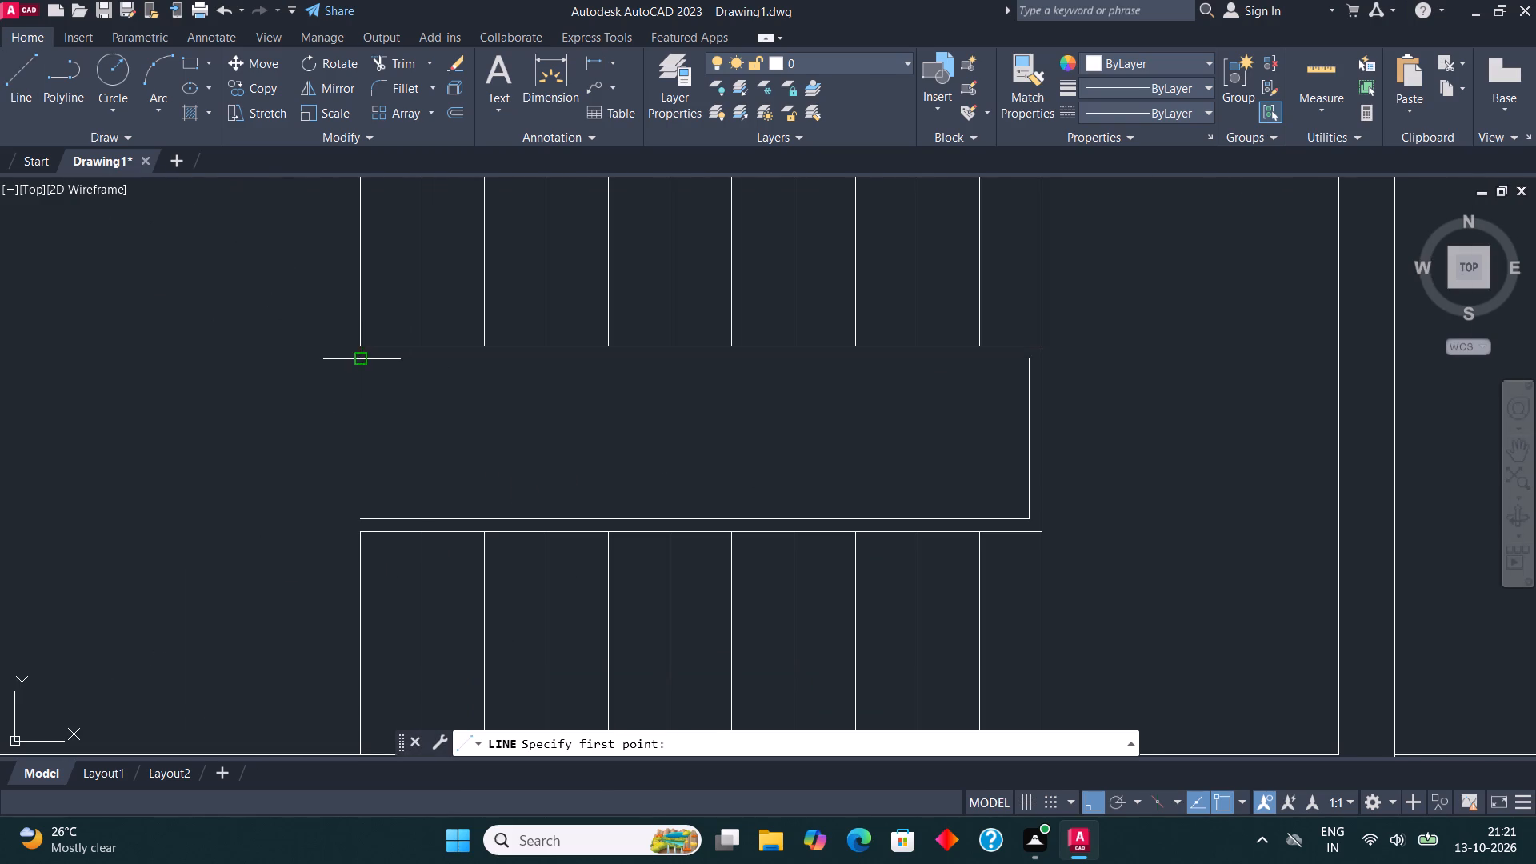
click(362, 338)
click(25, 66)
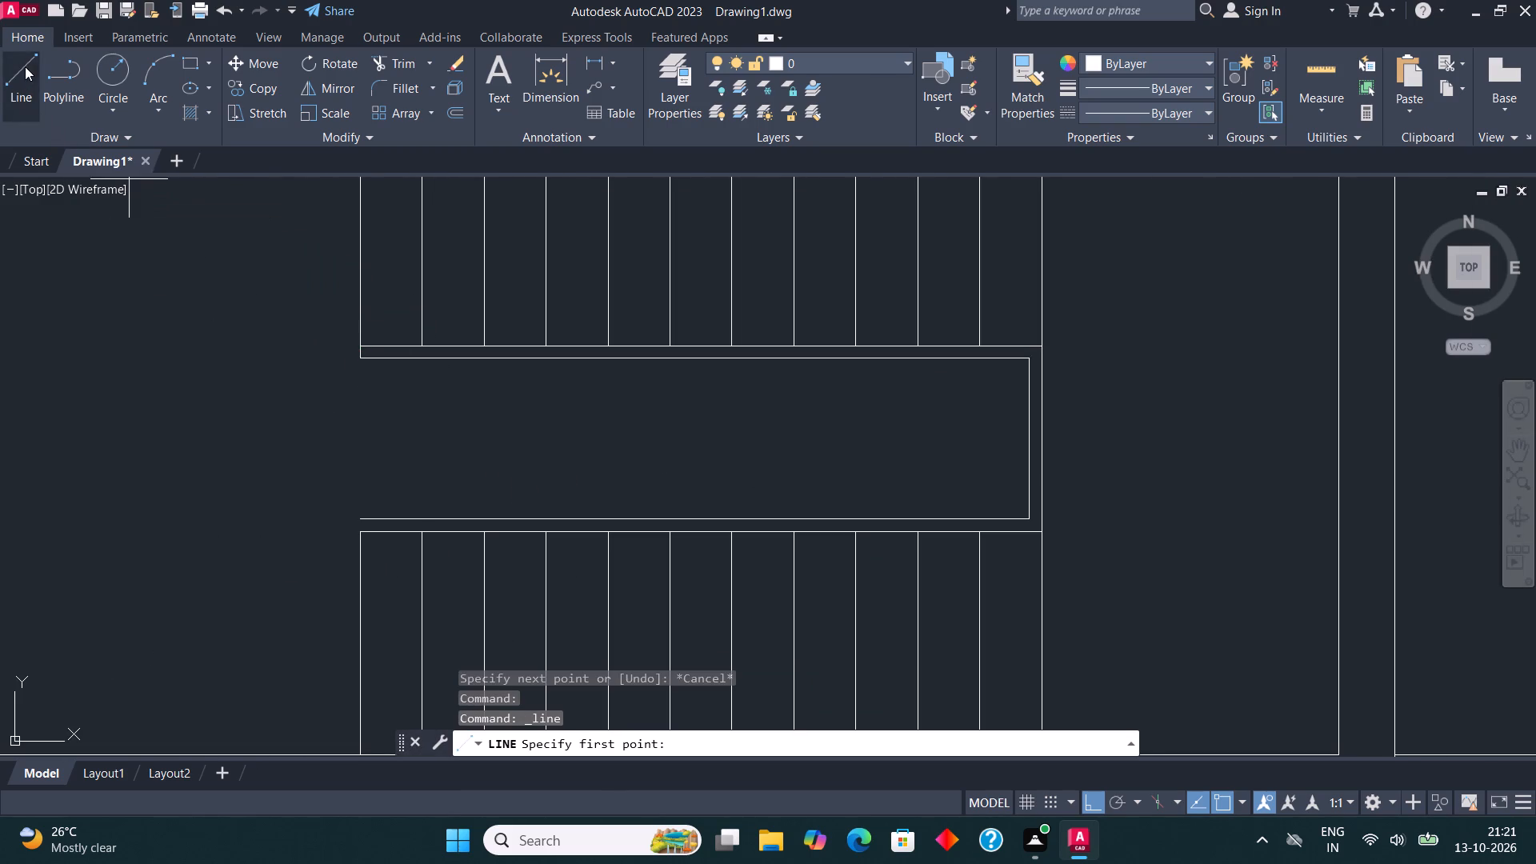
click(359, 521)
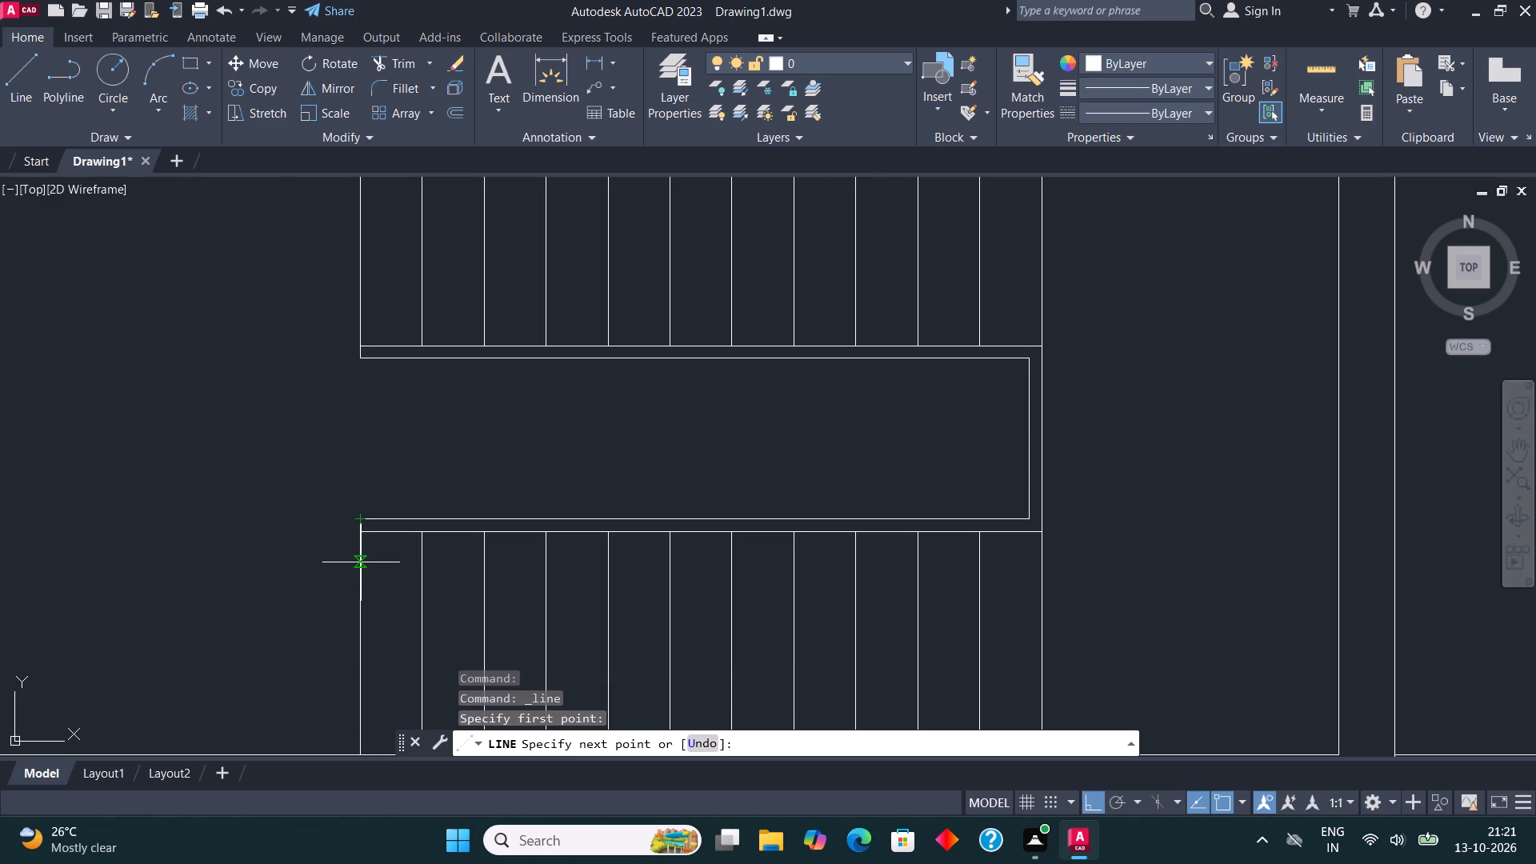
click(361, 562)
scroll(482, 487, down, 2)
key(Escape)
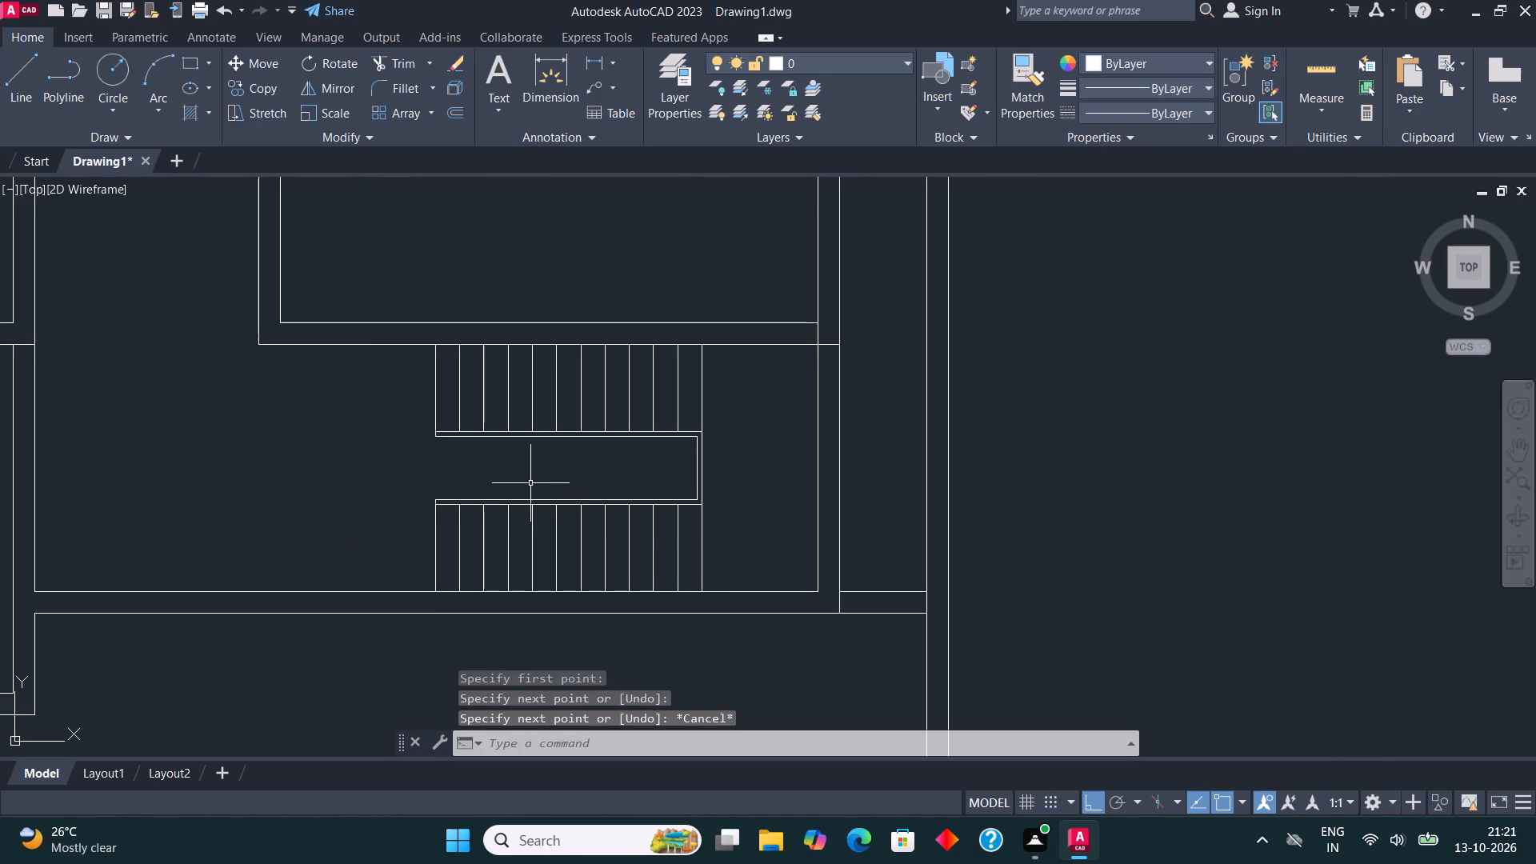
Draw the U-shaped walking line from the upper flight's leftmost tread midpoint, about 11' right, around the landing to the lower flight's leftmost tread midpoint.
scroll(588, 498, down, 2)
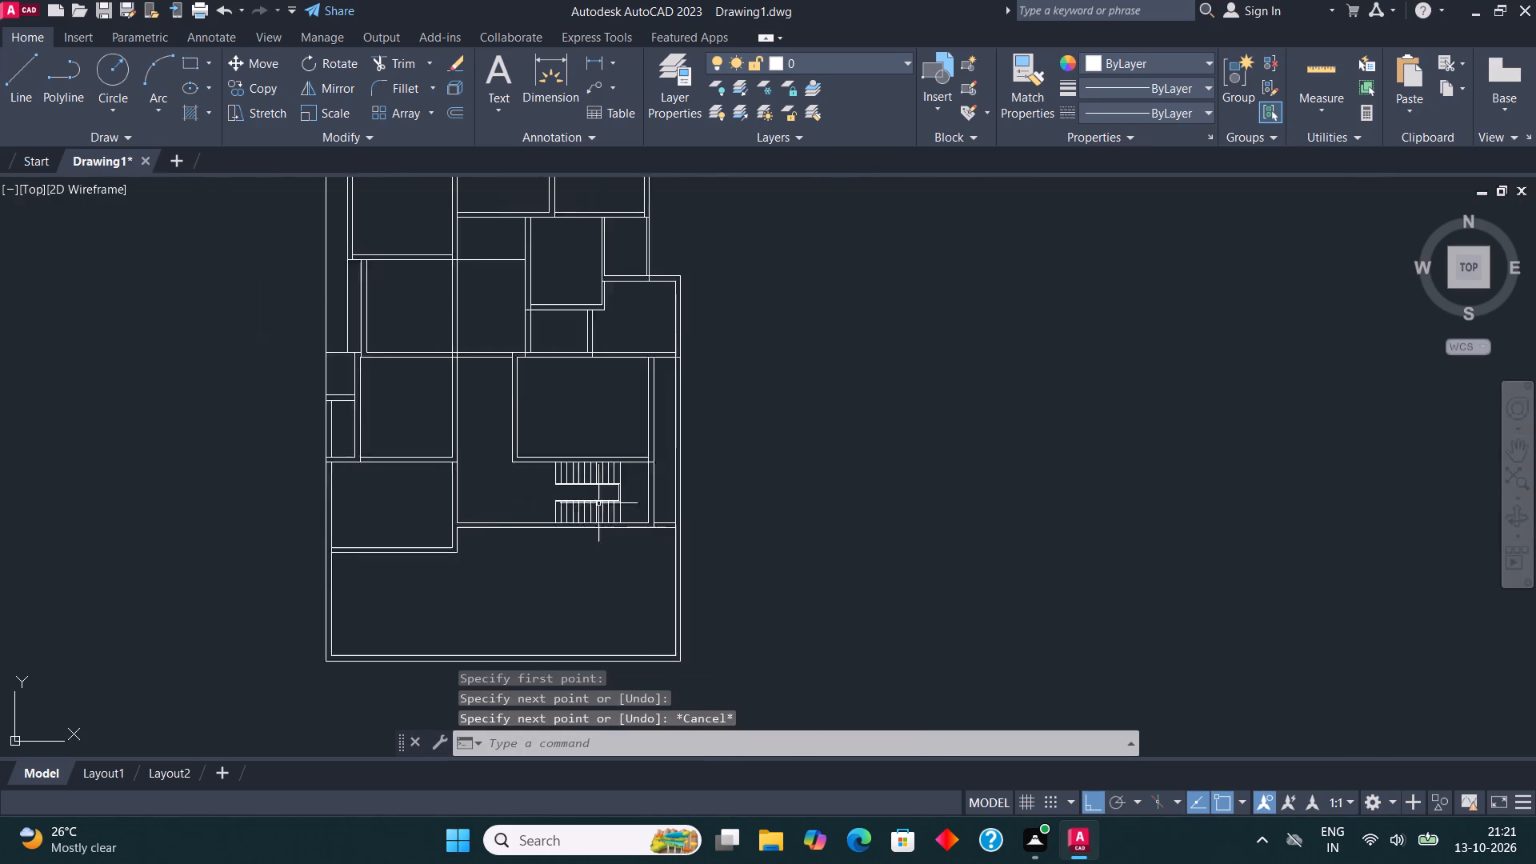
scroll(598, 504, down, 2)
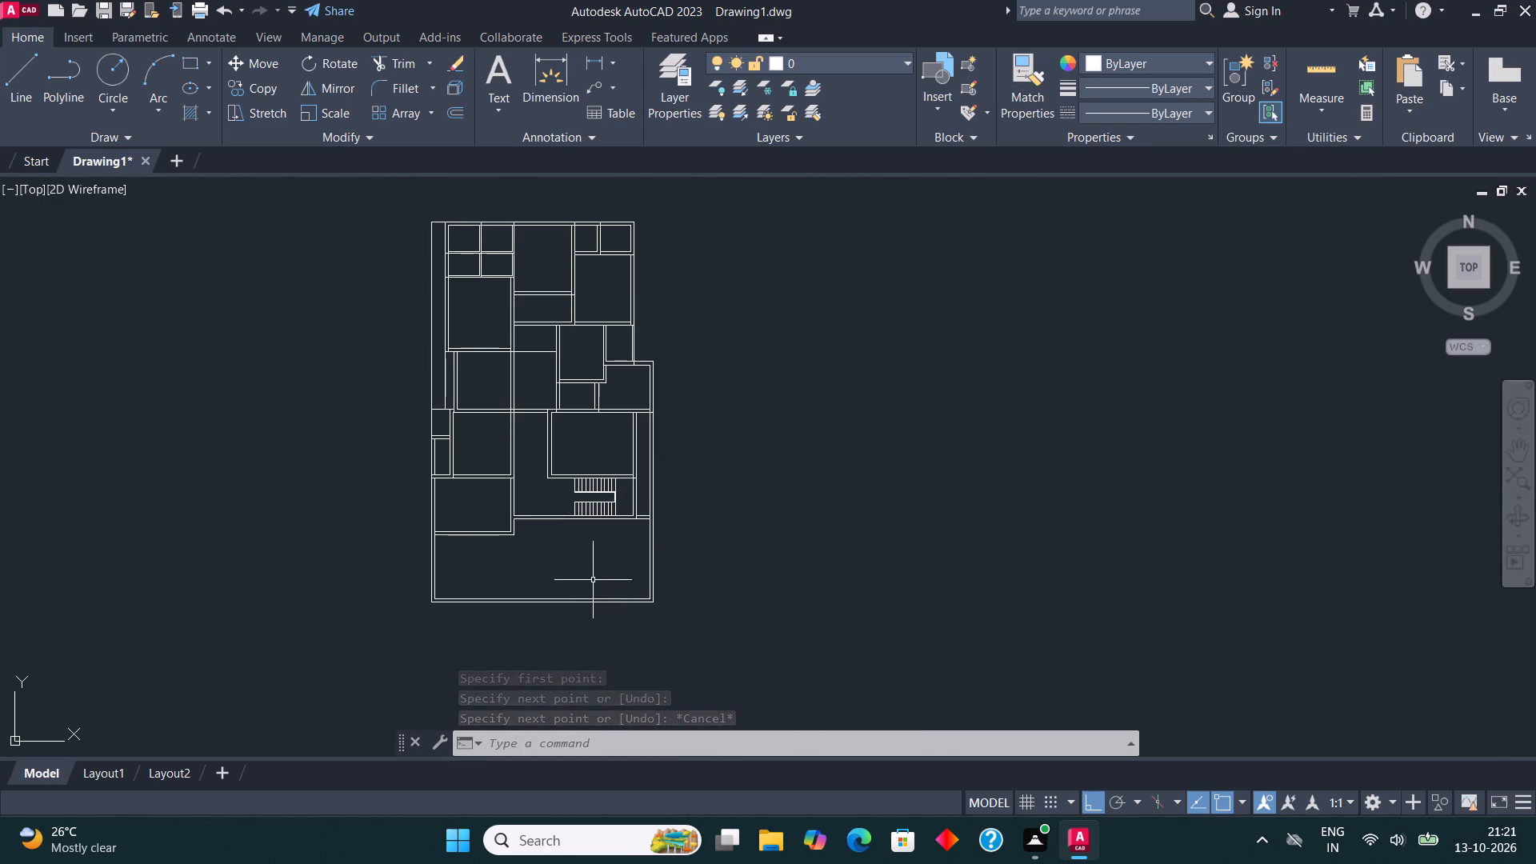
scroll(567, 525, up, 2)
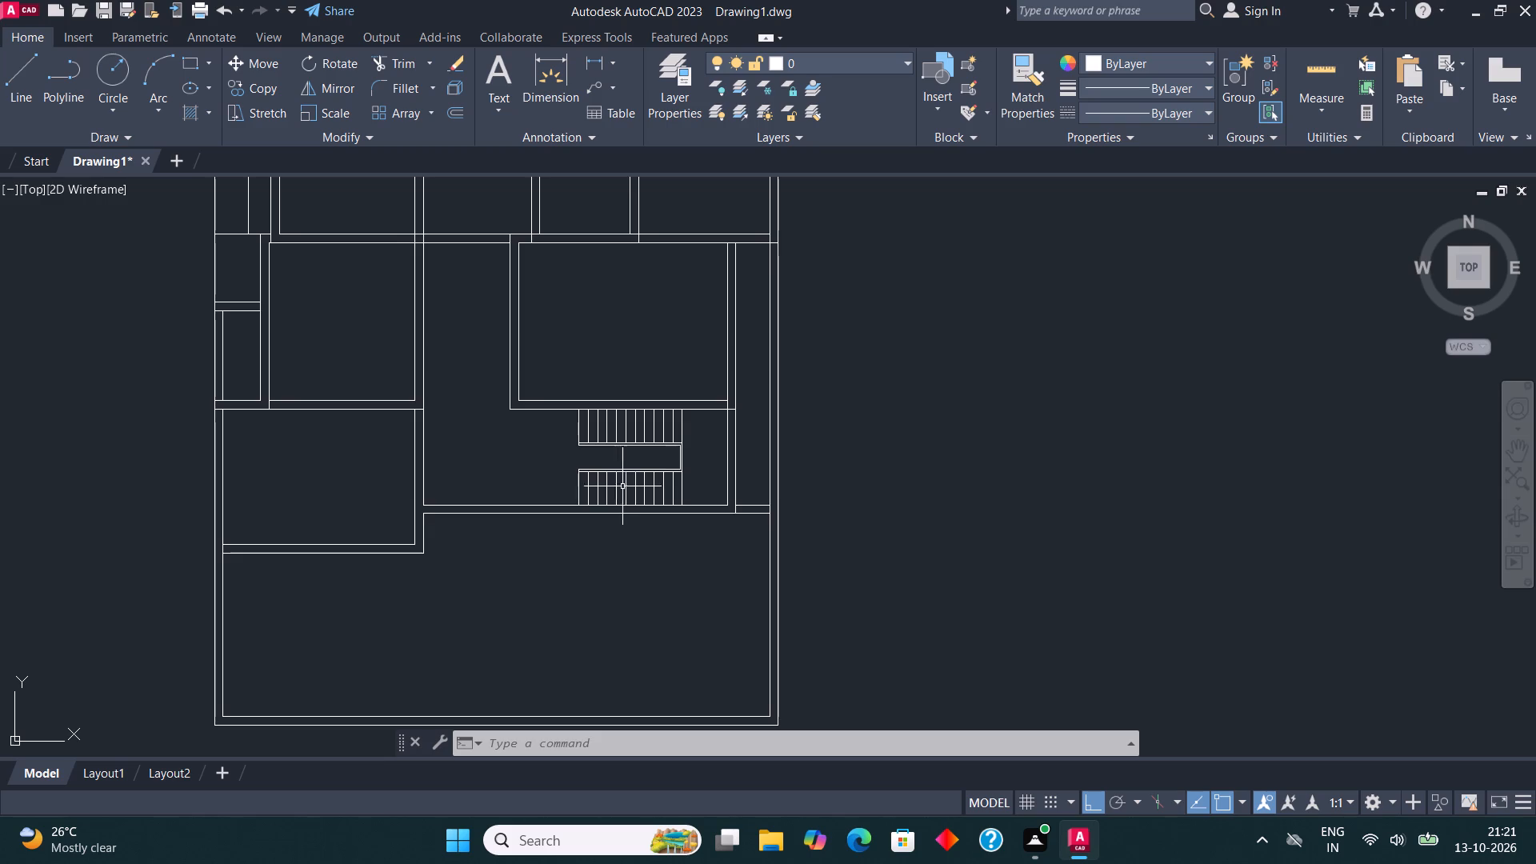
middle_drag(680, 426, 558, 497)
scroll(544, 500, up, 2)
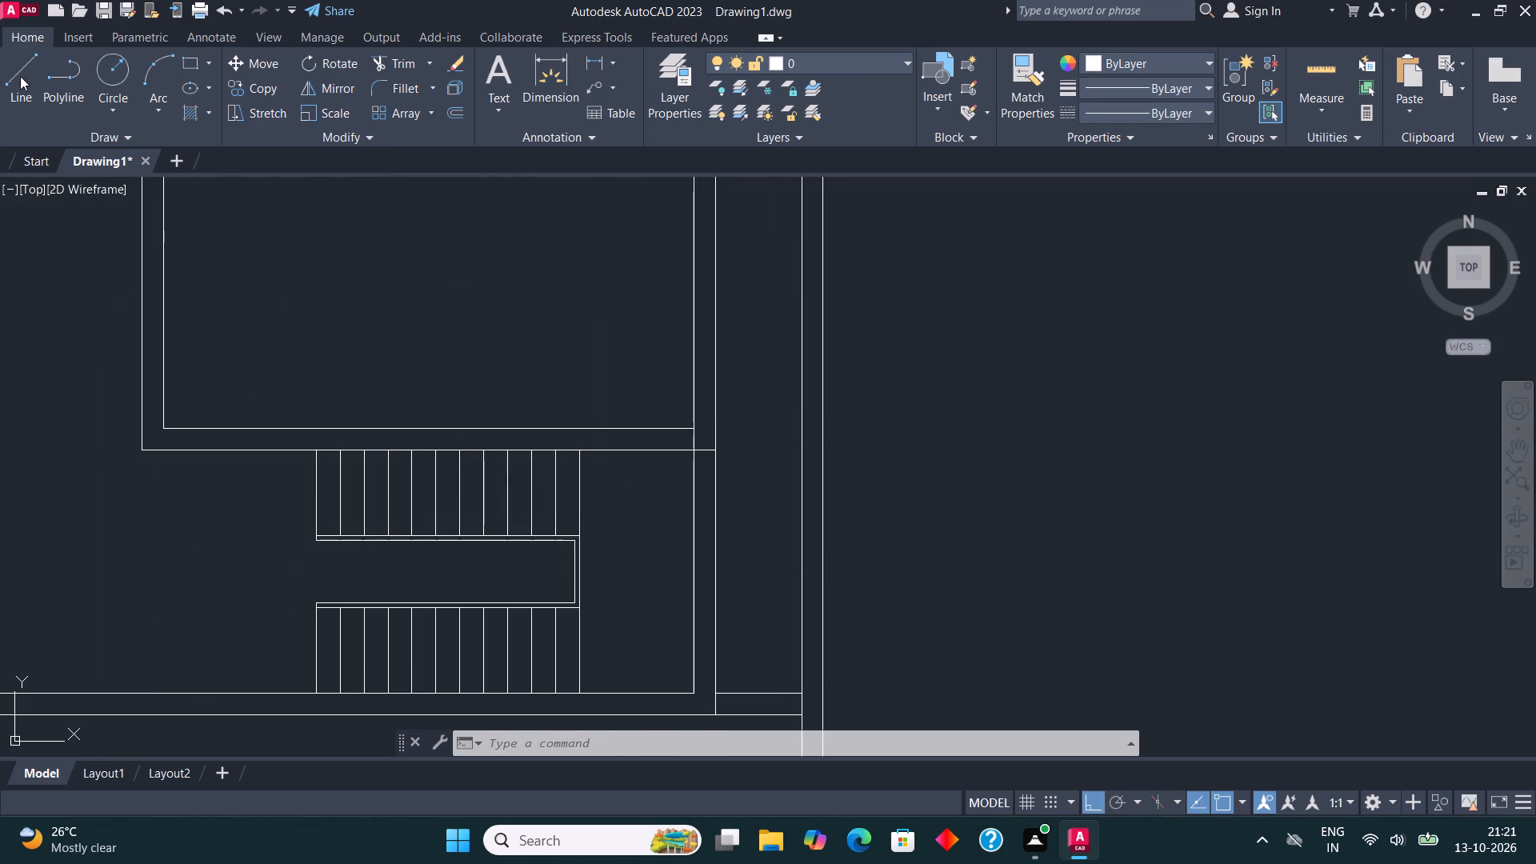
click(22, 67)
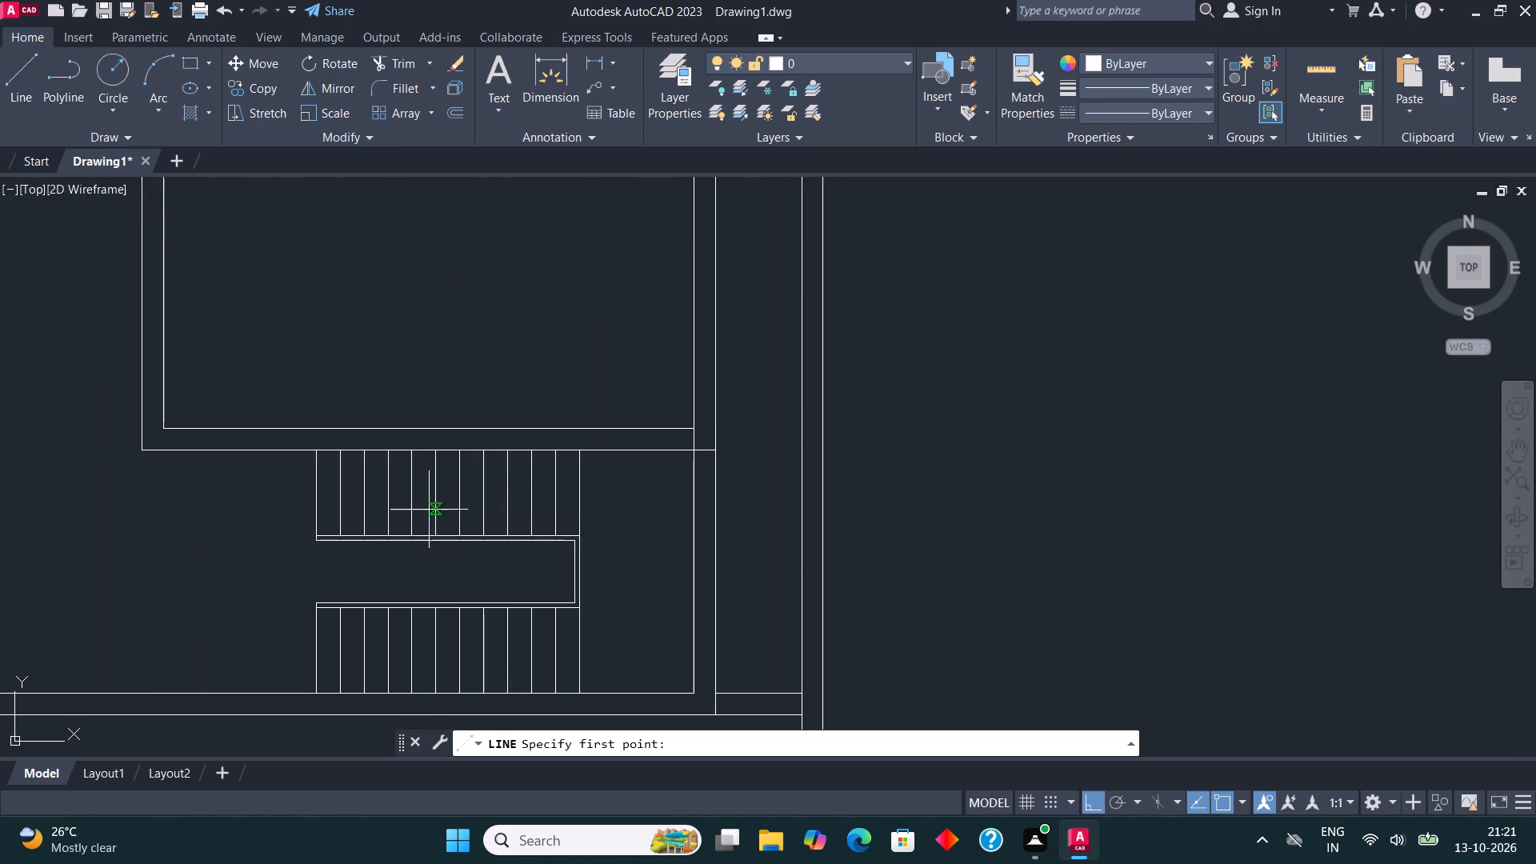
click(314, 490)
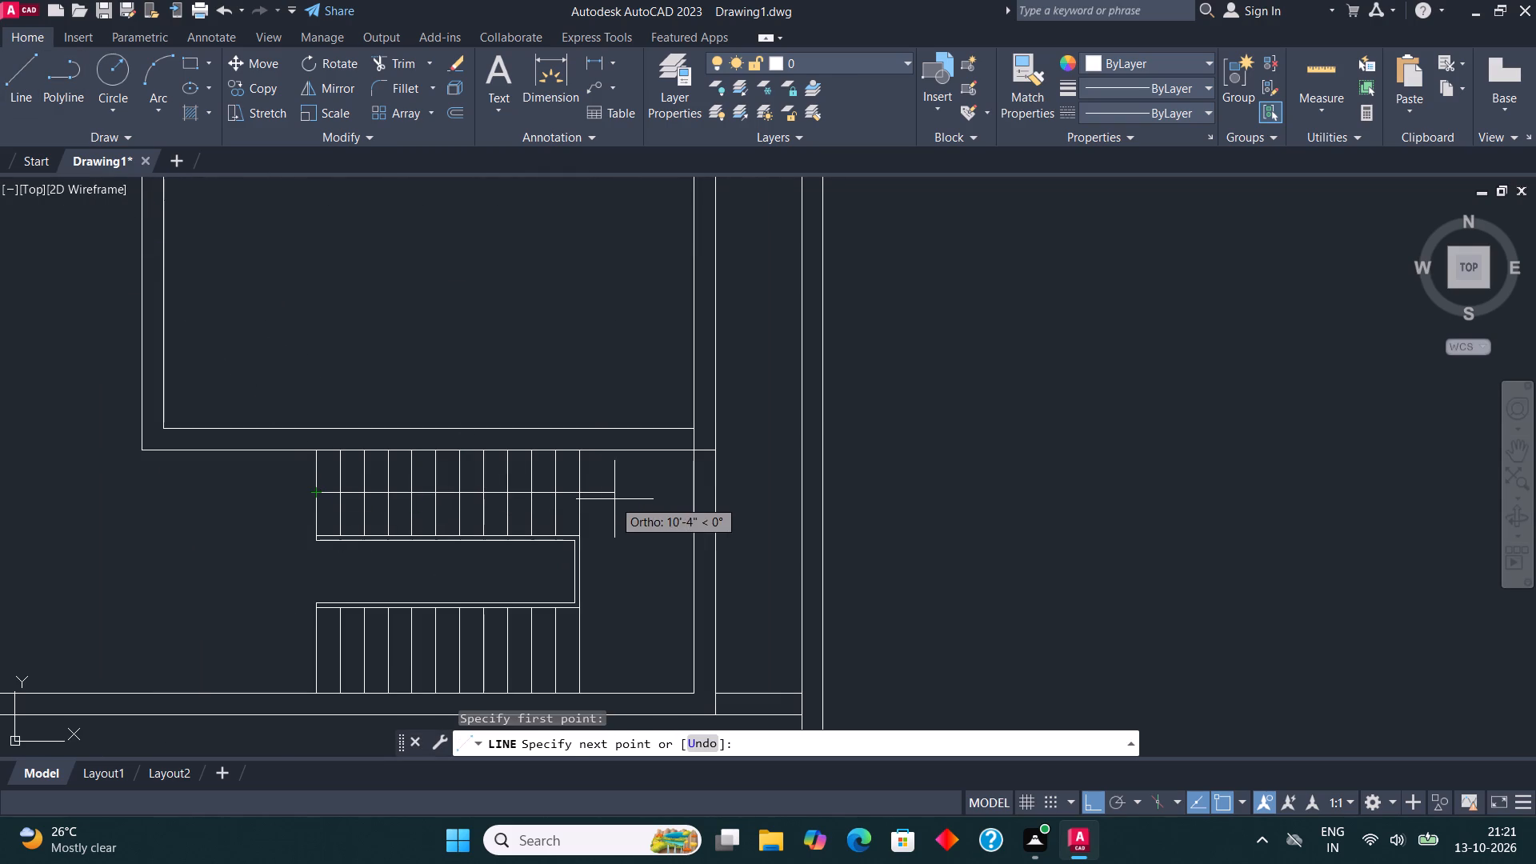
click(634, 499)
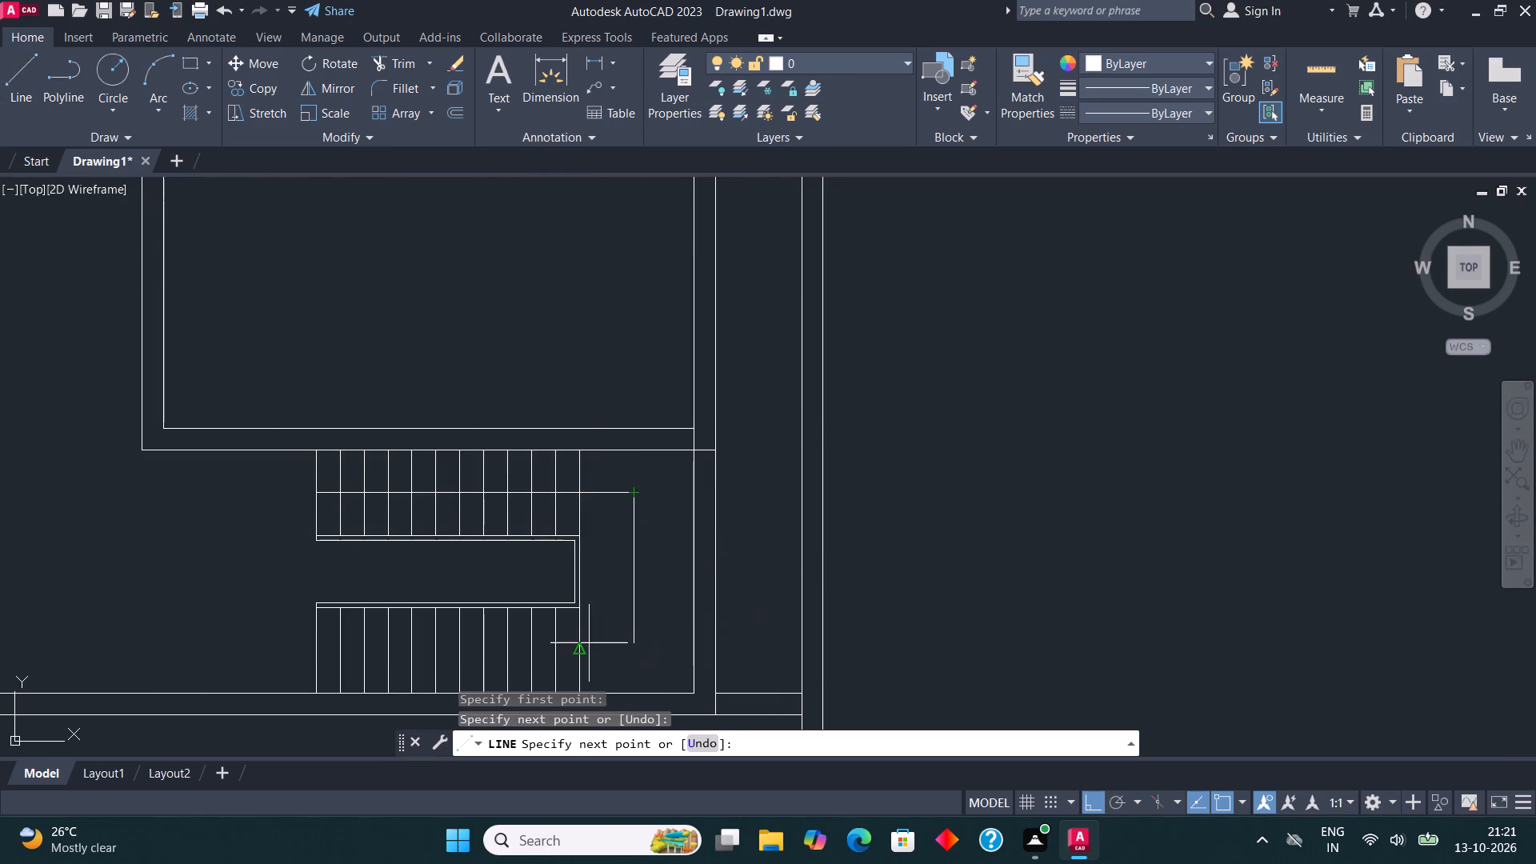
click(639, 647)
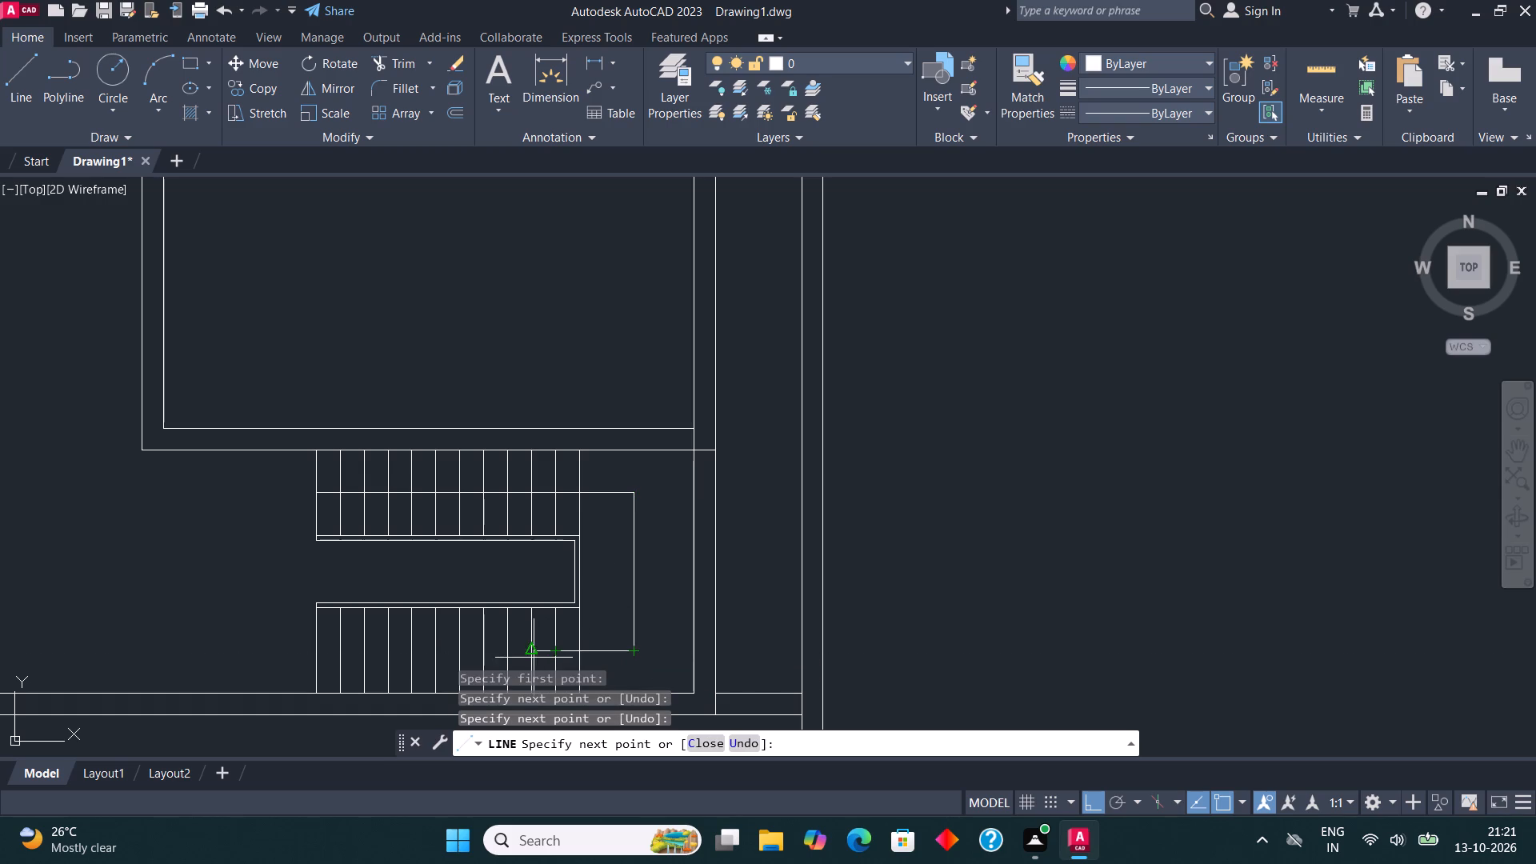
scroll(458, 656, up, 2)
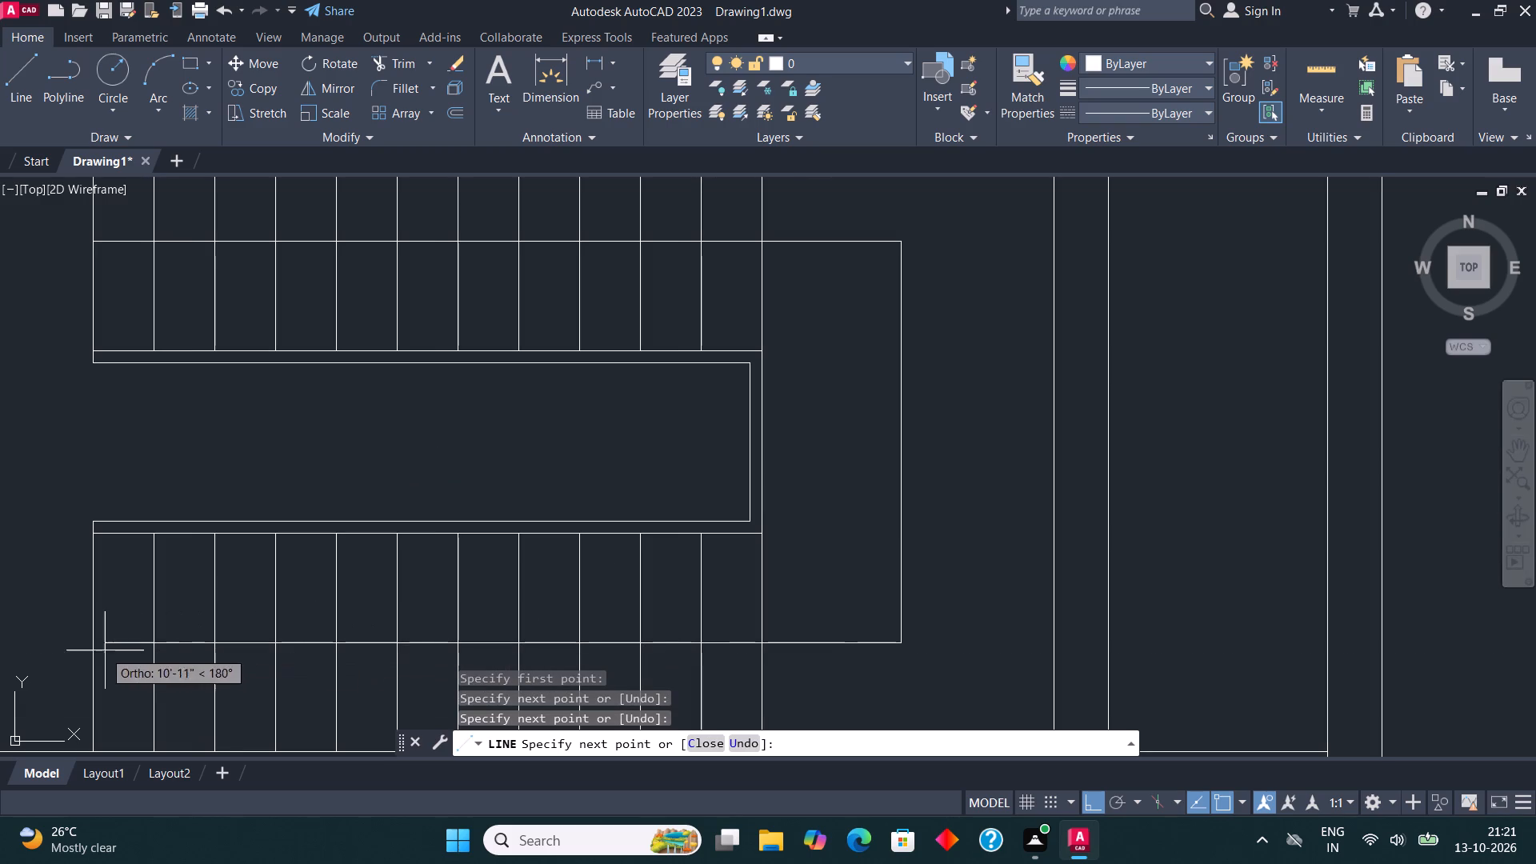
click(87, 646)
Add an arrowhead at the walking line's lower-left end by drawing one slanted line and mirroring it about the walking line, keeping the original.
click(153, 692)
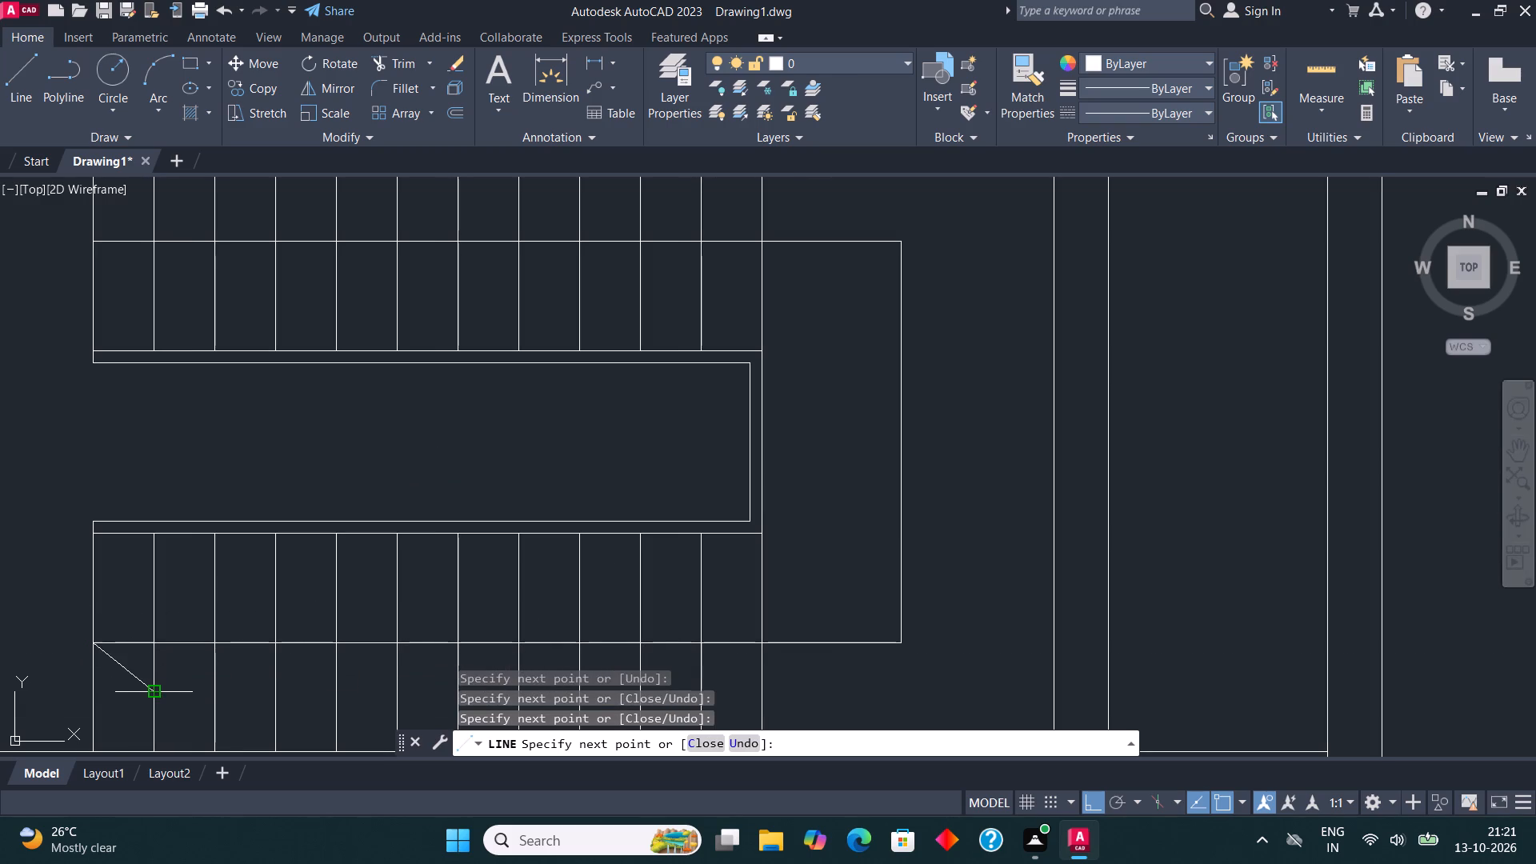
key(Escape)
click(132, 669)
click(127, 676)
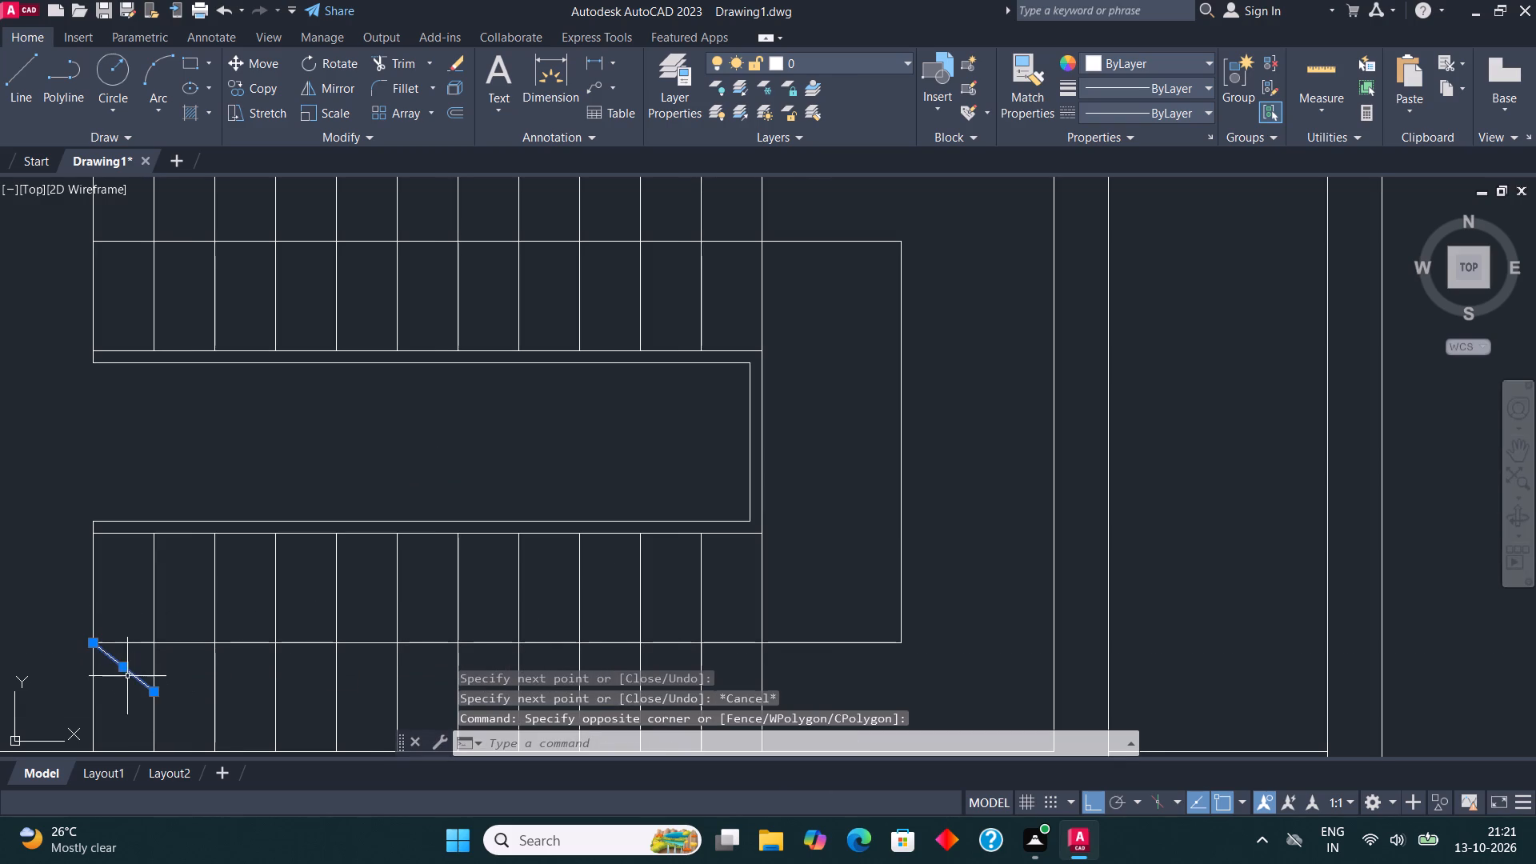
click(331, 82)
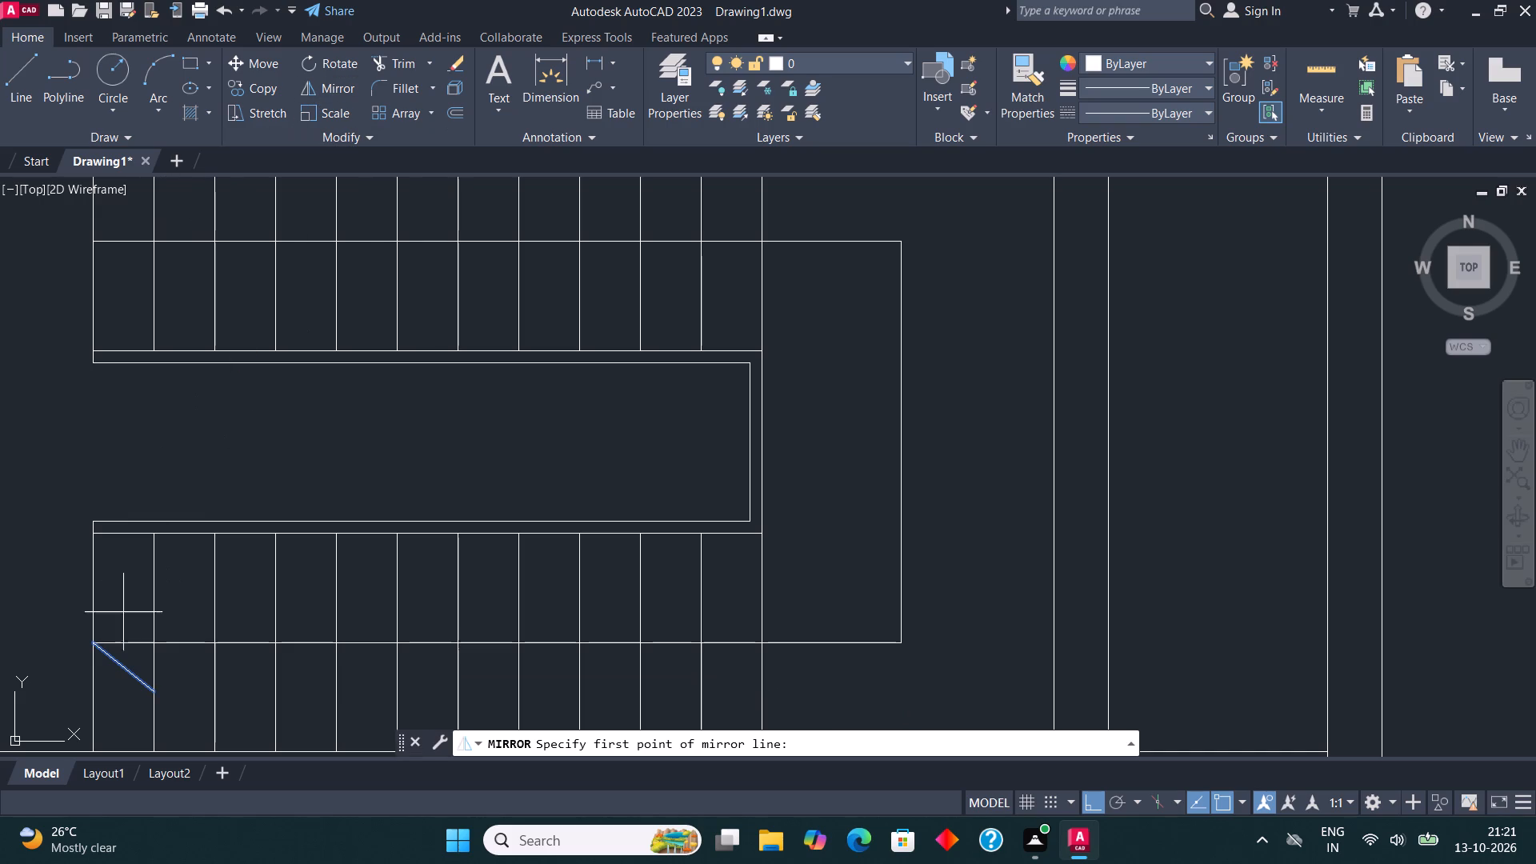
click(88, 640)
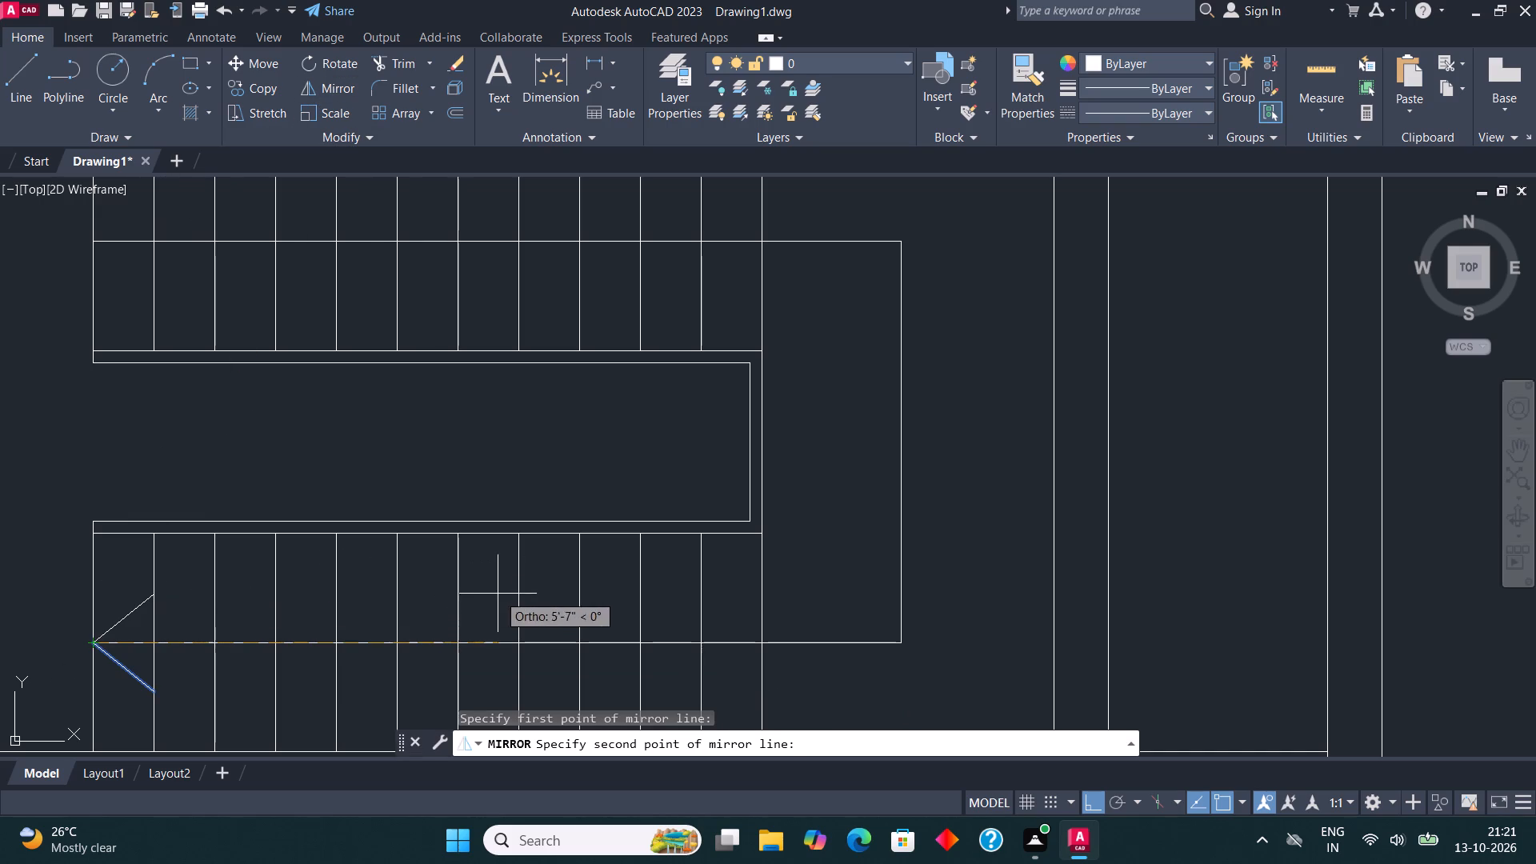
click(676, 598)
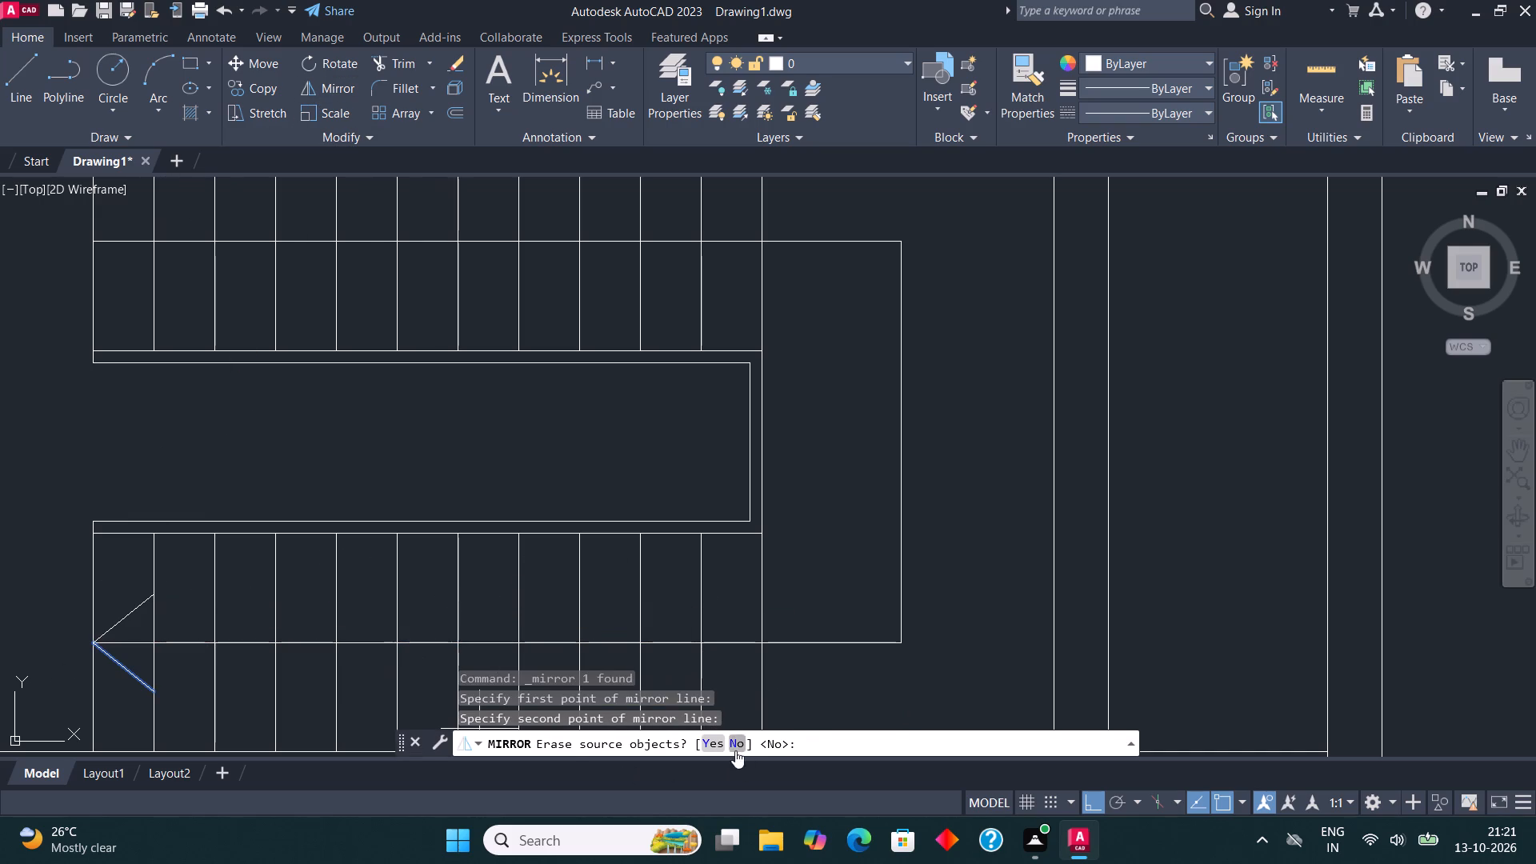
click(733, 739)
Insert the Door - Imperial block from the architectural tool palette in the empty space to the right of the floor plan.
scroll(590, 497, down, 3)
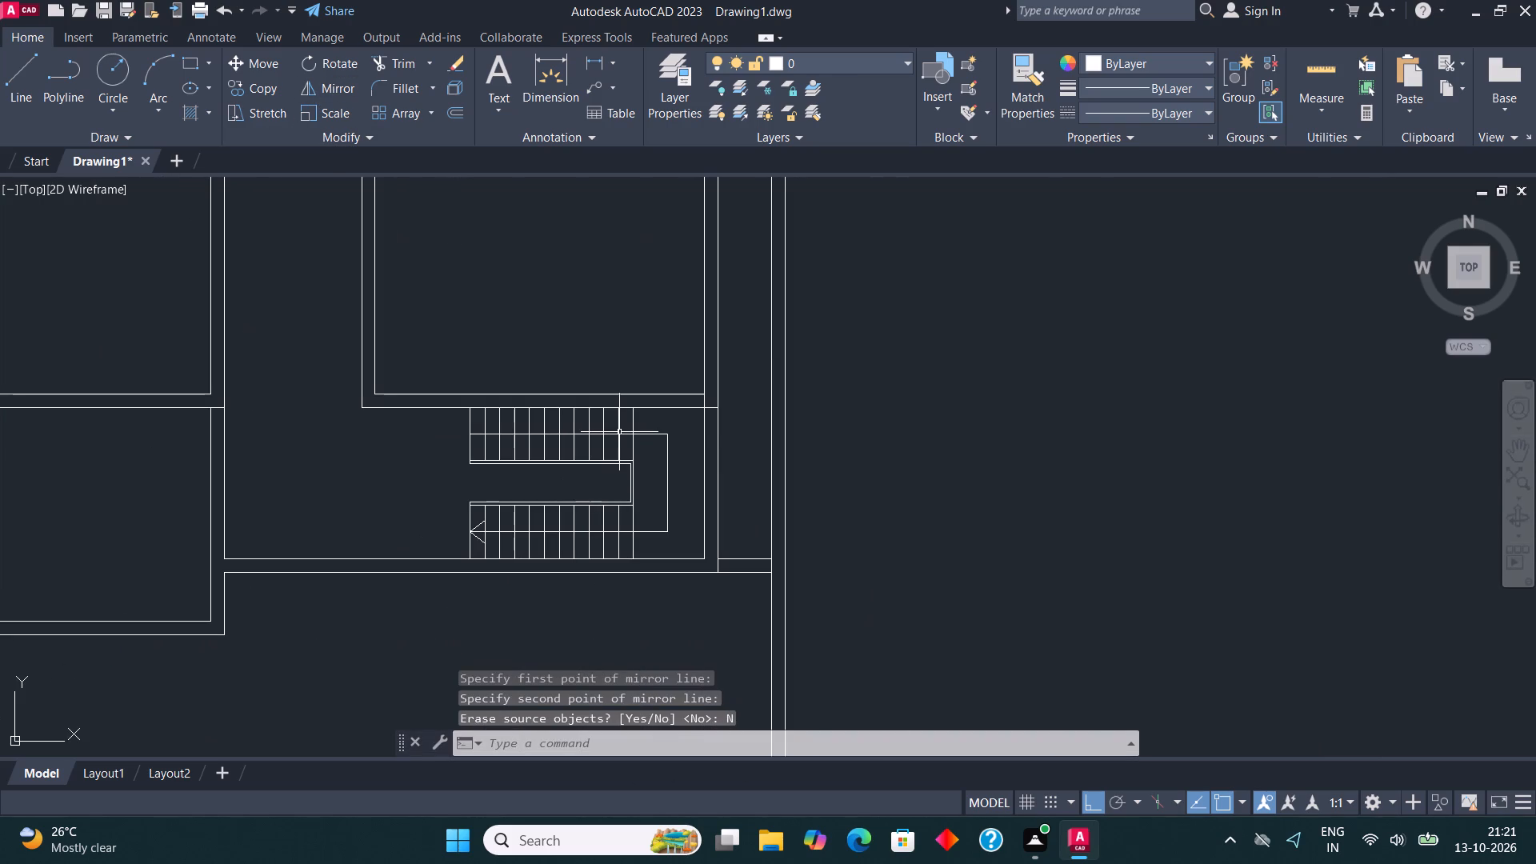
scroll(600, 471, down, 2)
middle_drag(621, 418, 532, 527)
text(too)
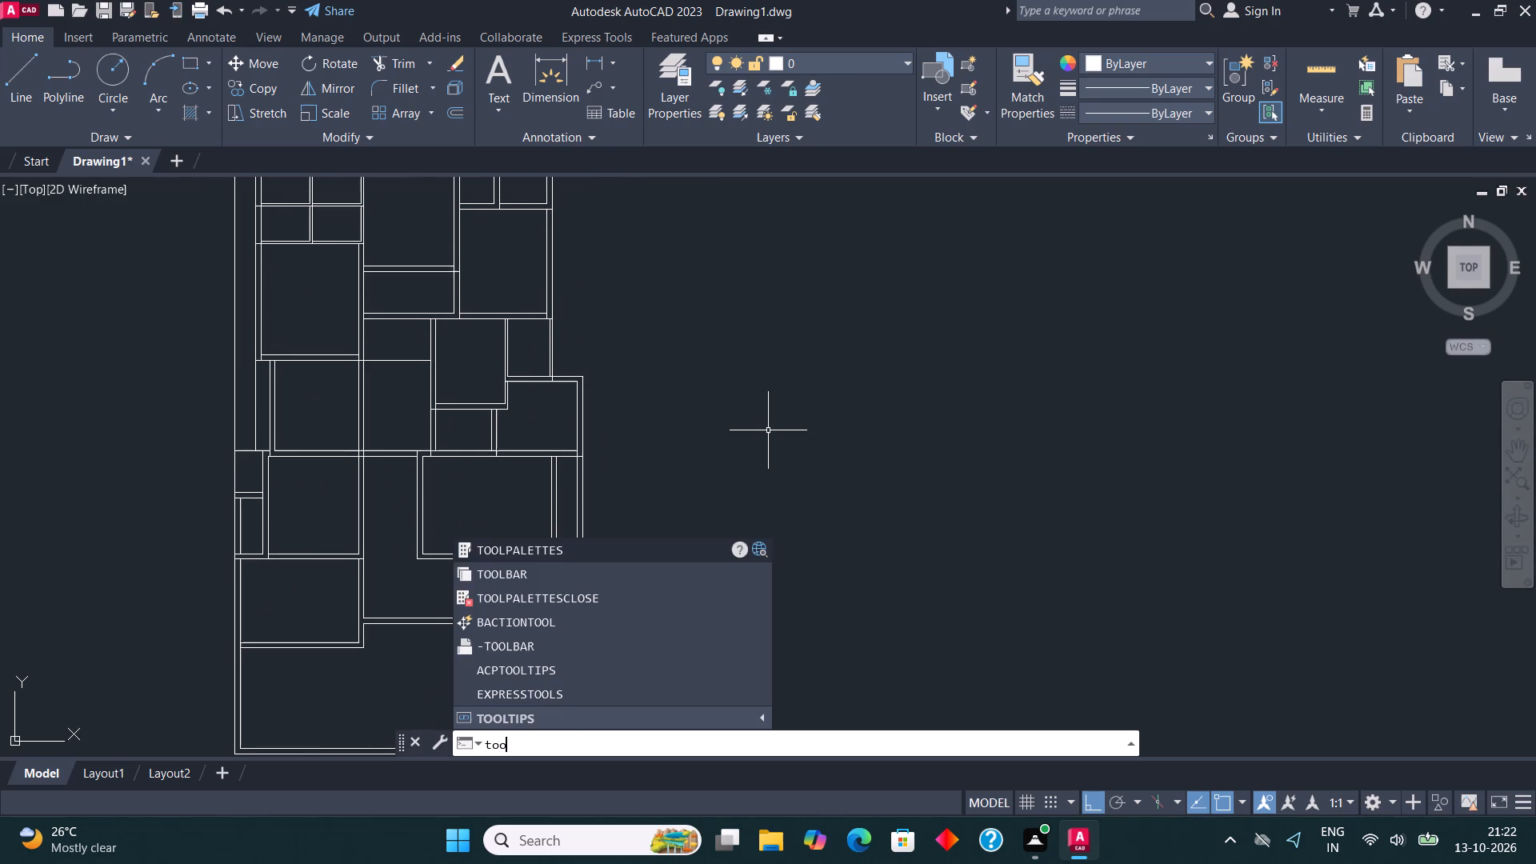
click(537, 542)
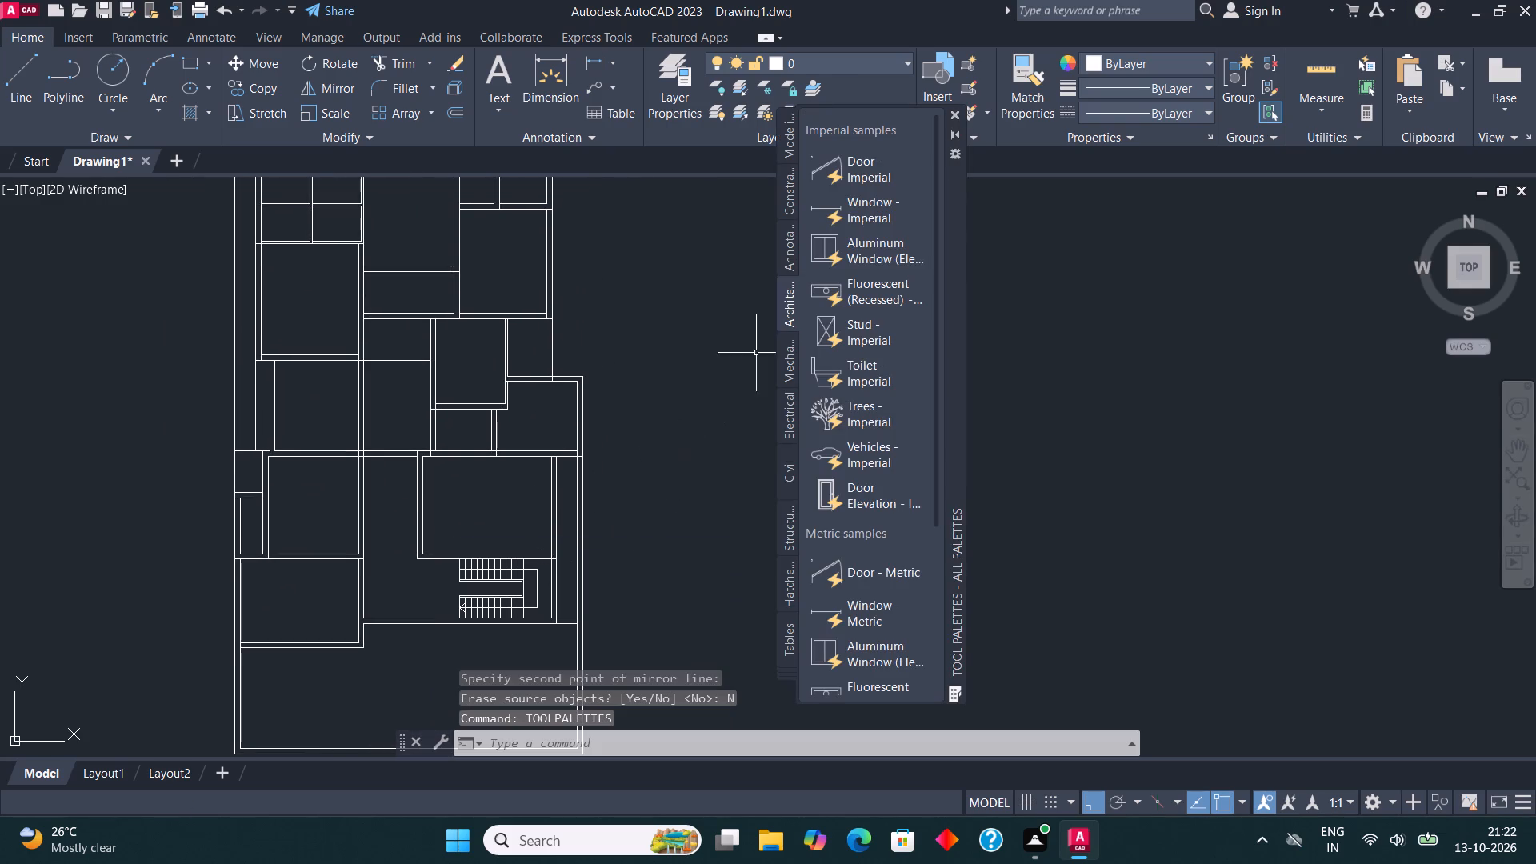
click(882, 172)
click(1029, 378)
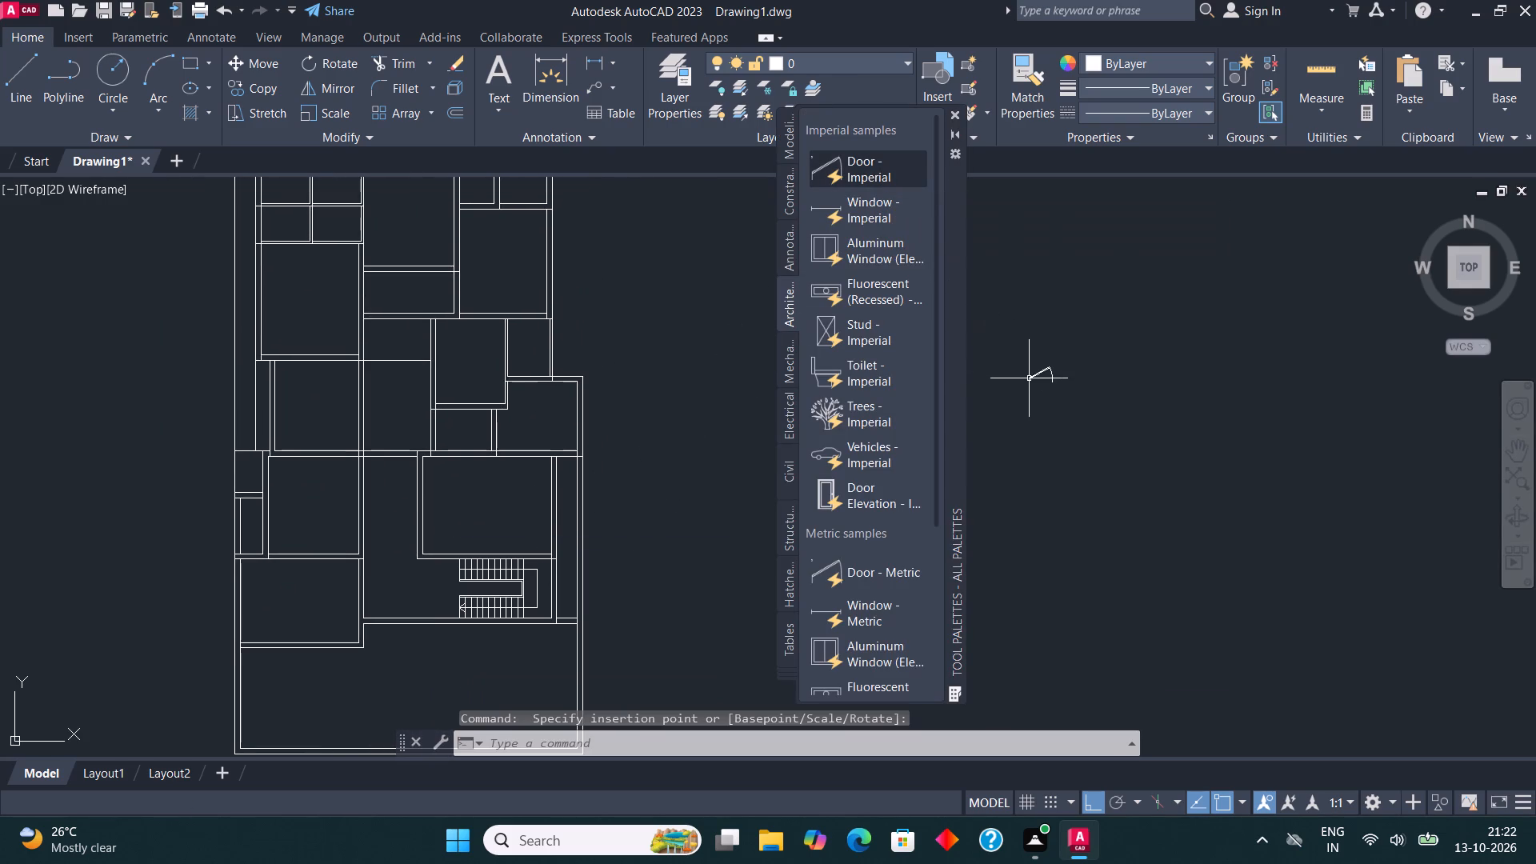
Insert the Toilet - Imperial and Vehicles - Imperial blocks in the empty space near the door block, and close the tool palettes.
click(866, 379)
click(1110, 368)
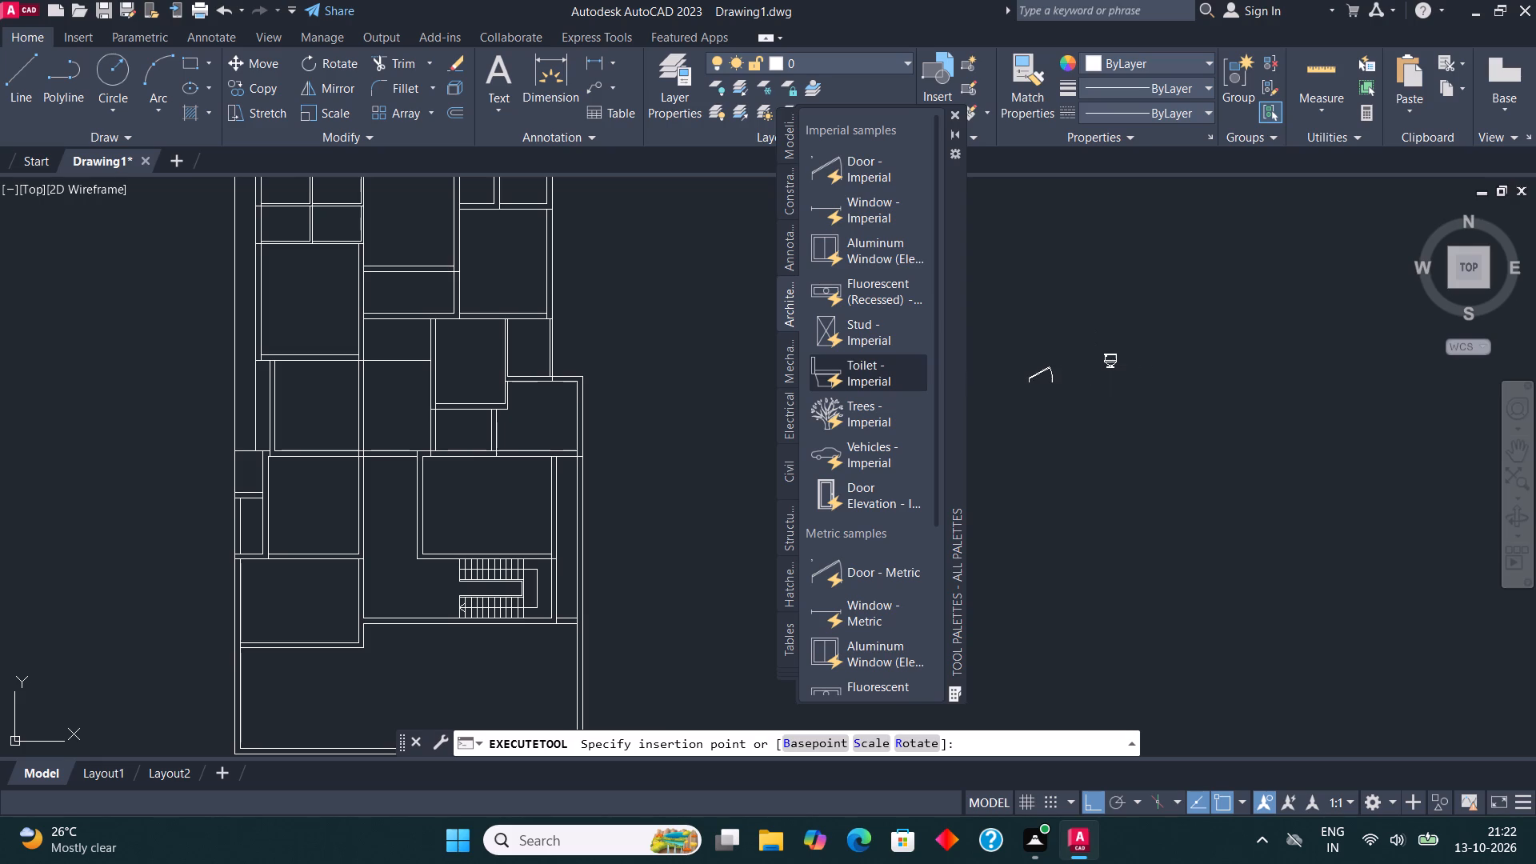
click(891, 450)
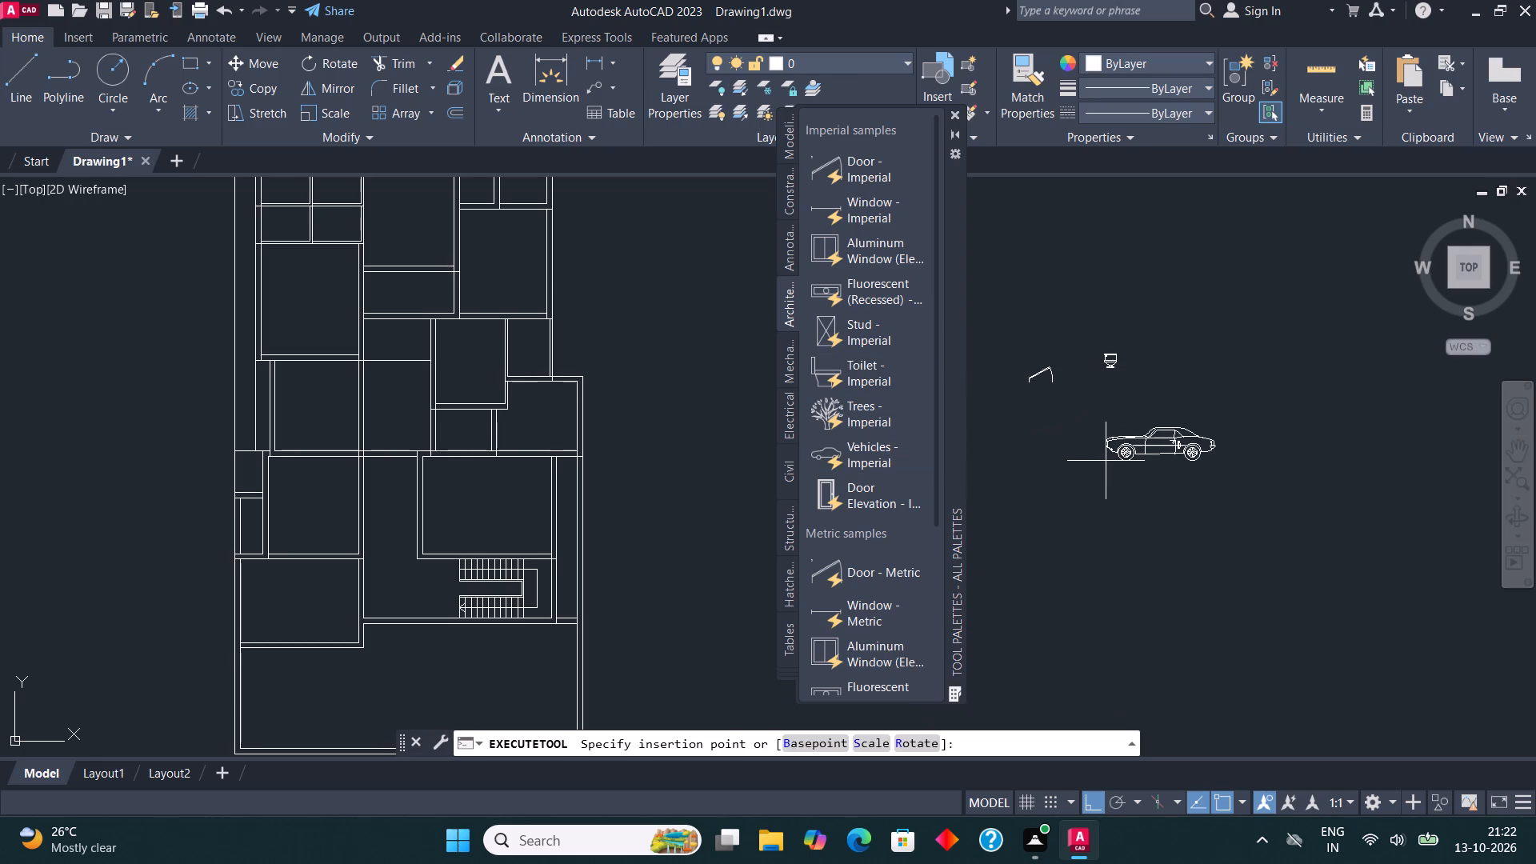
click(1149, 483)
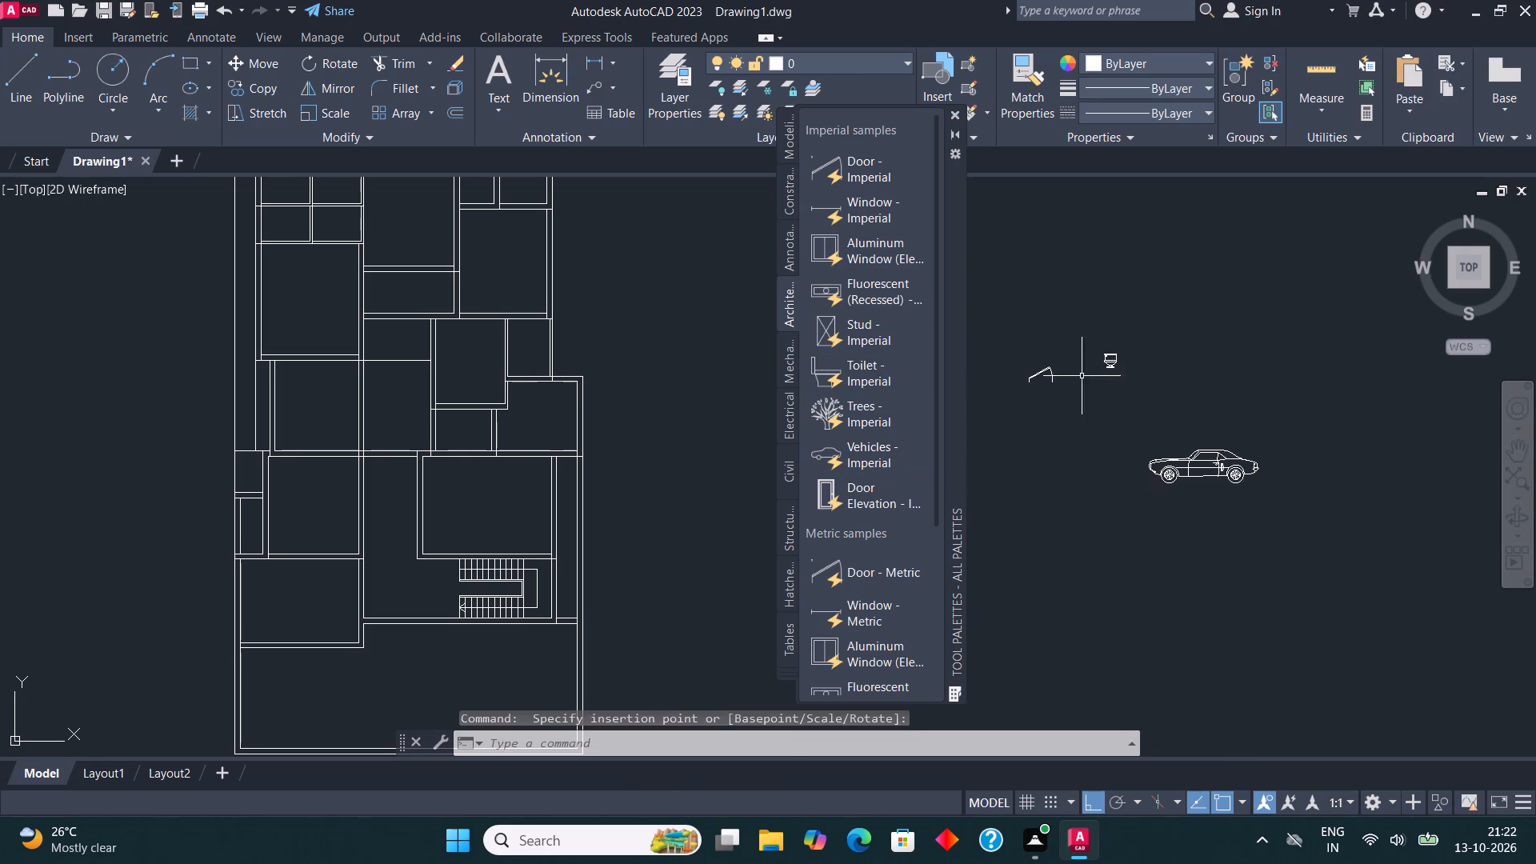
click(951, 108)
Change the toilet block's view to Elongated (Plan).
middle_drag(1045, 286, 717, 330)
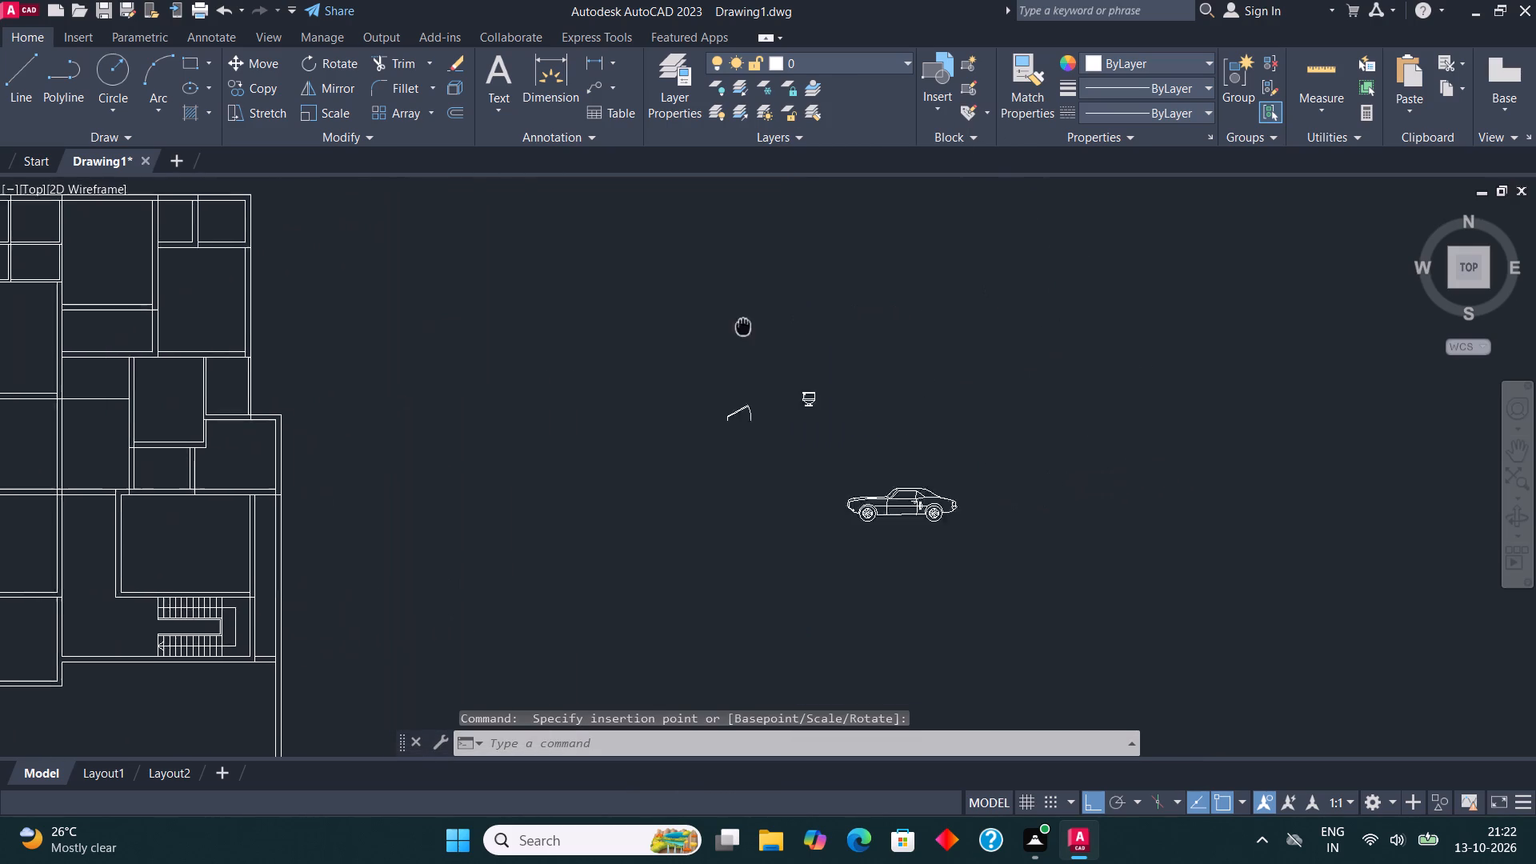
middle_drag(717, 330, 596, 351)
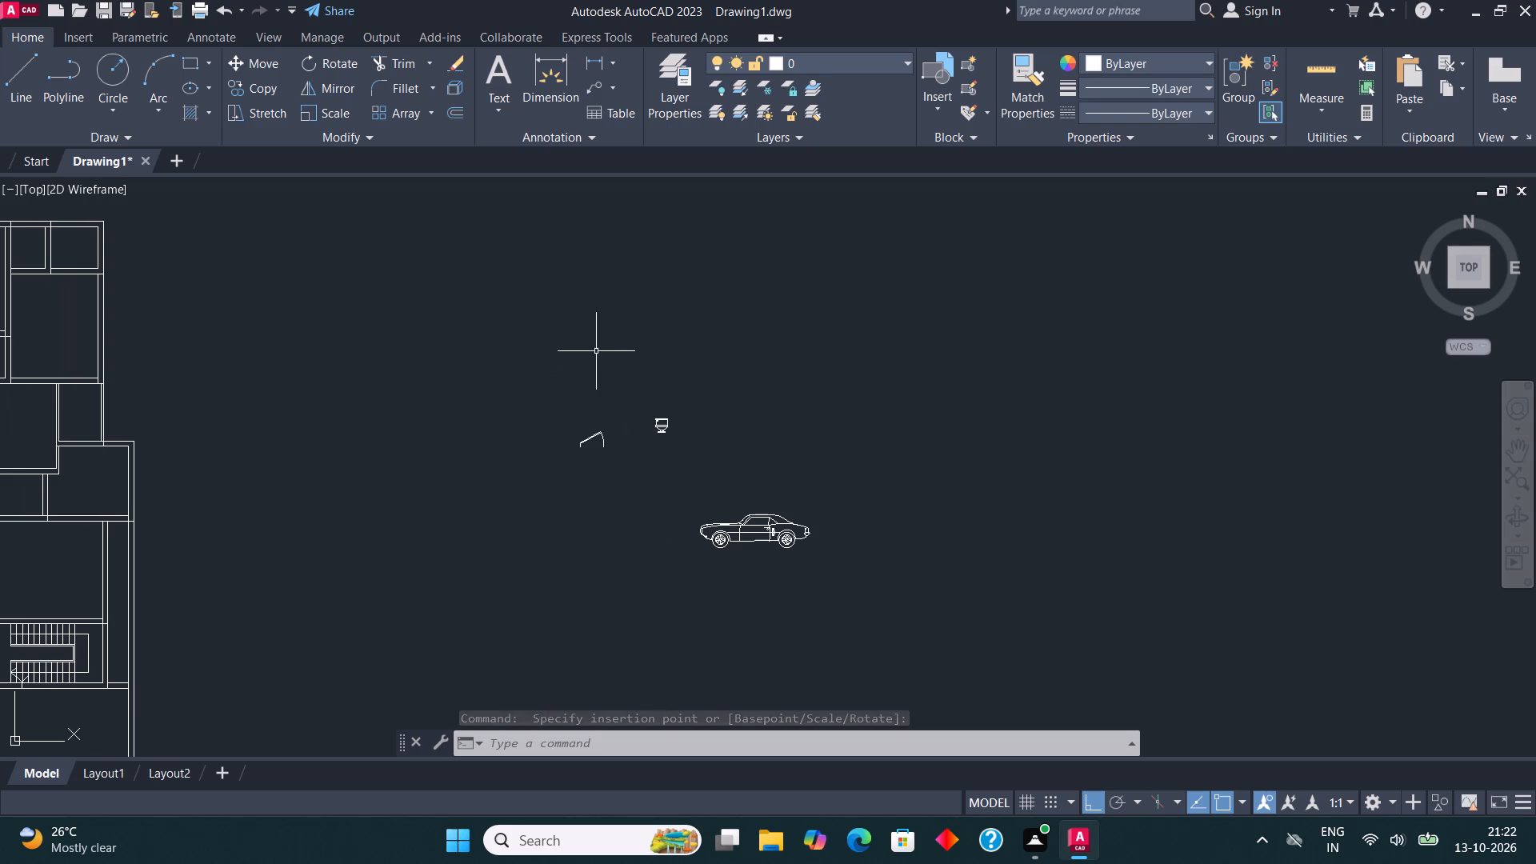
scroll(588, 449, up, 2)
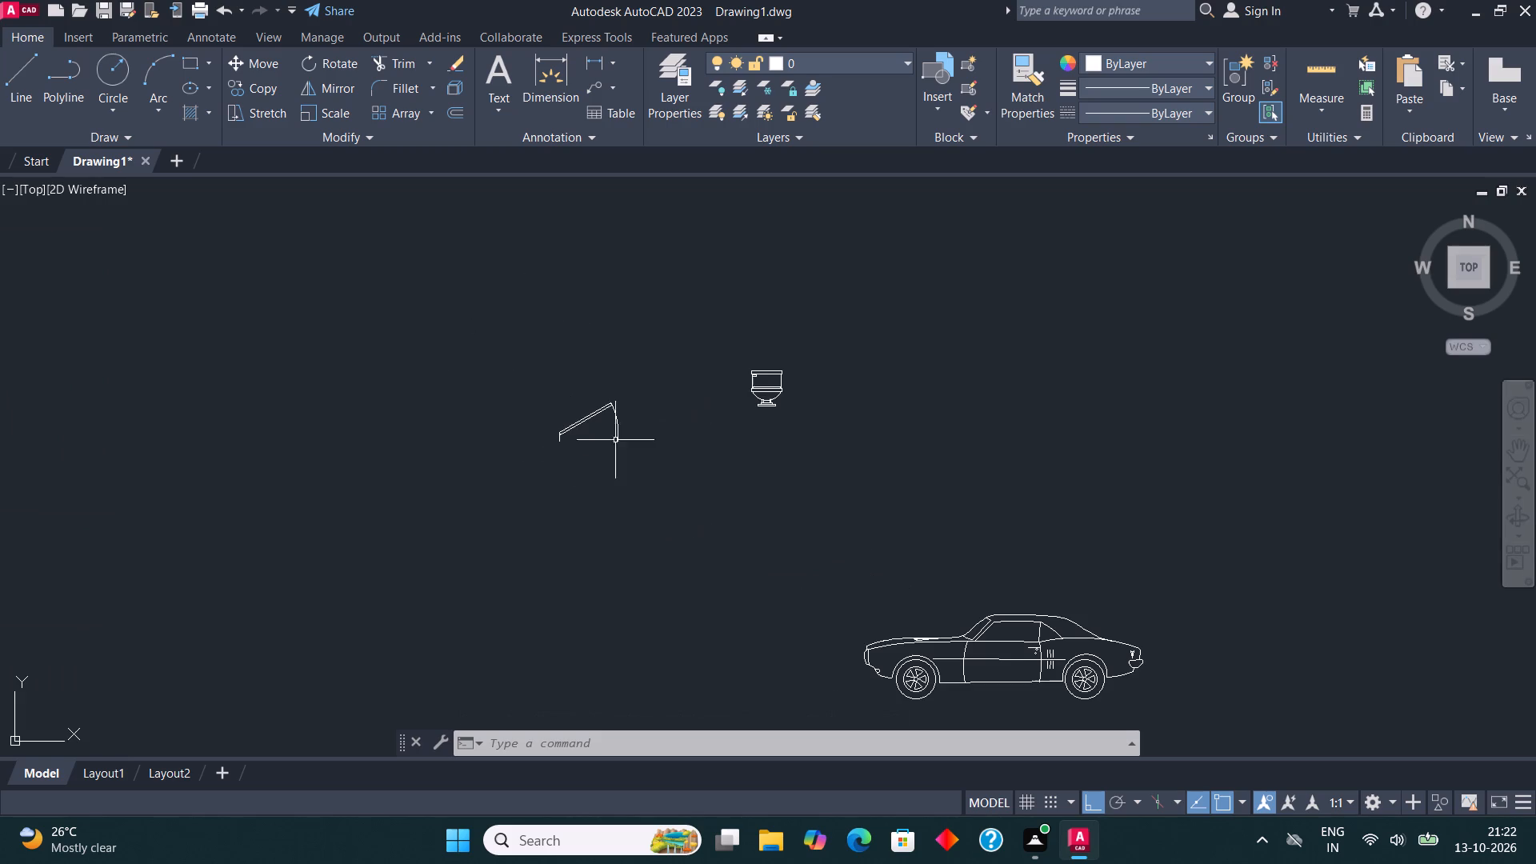
click(772, 392)
click(744, 414)
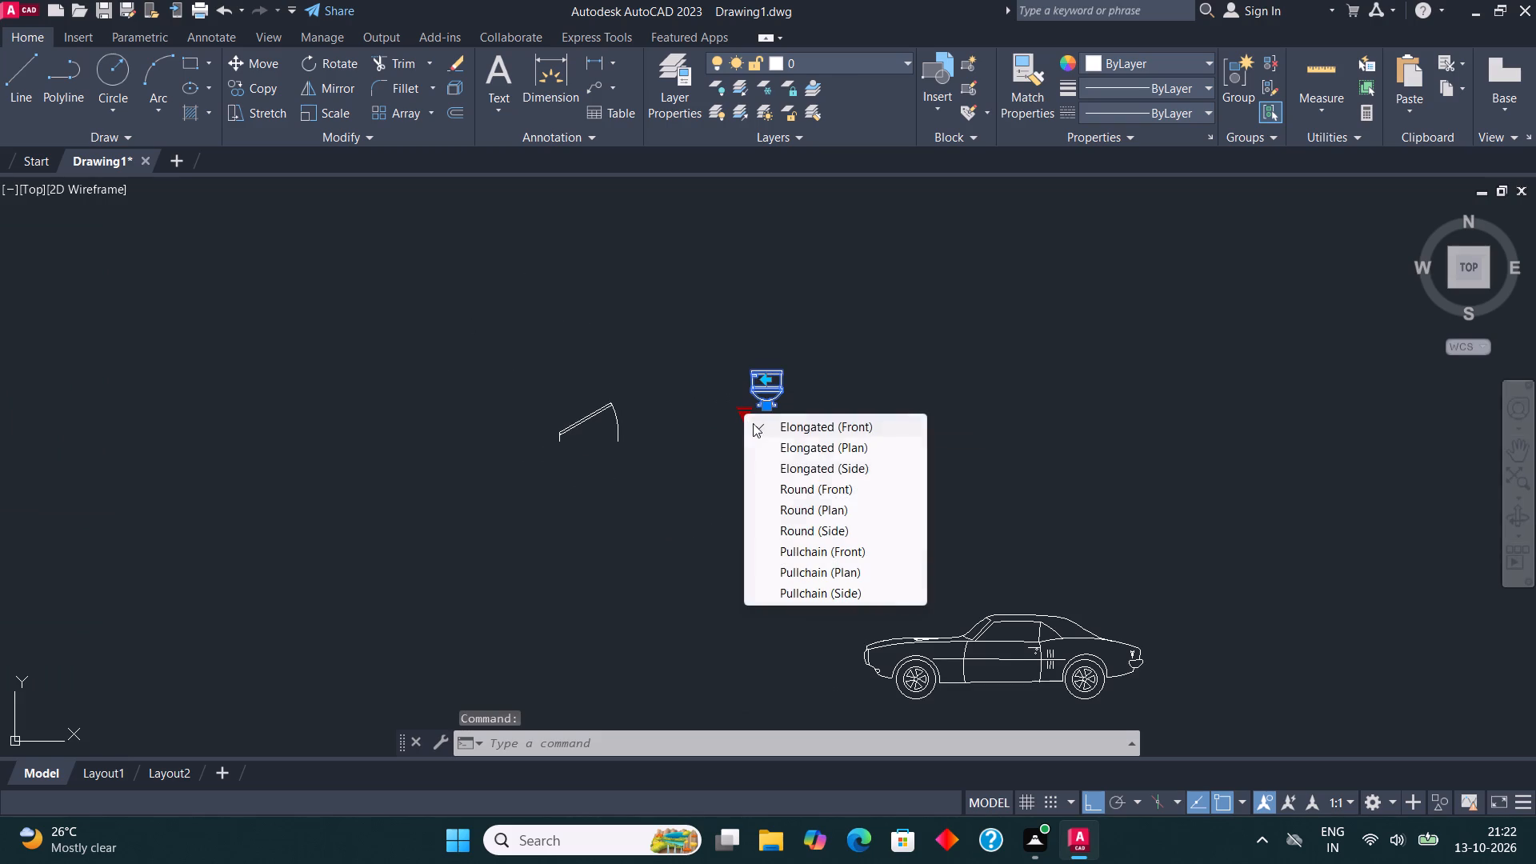
click(814, 446)
Change the vehicle block's view to Sports Car (Top) and clear the selection.
click(923, 664)
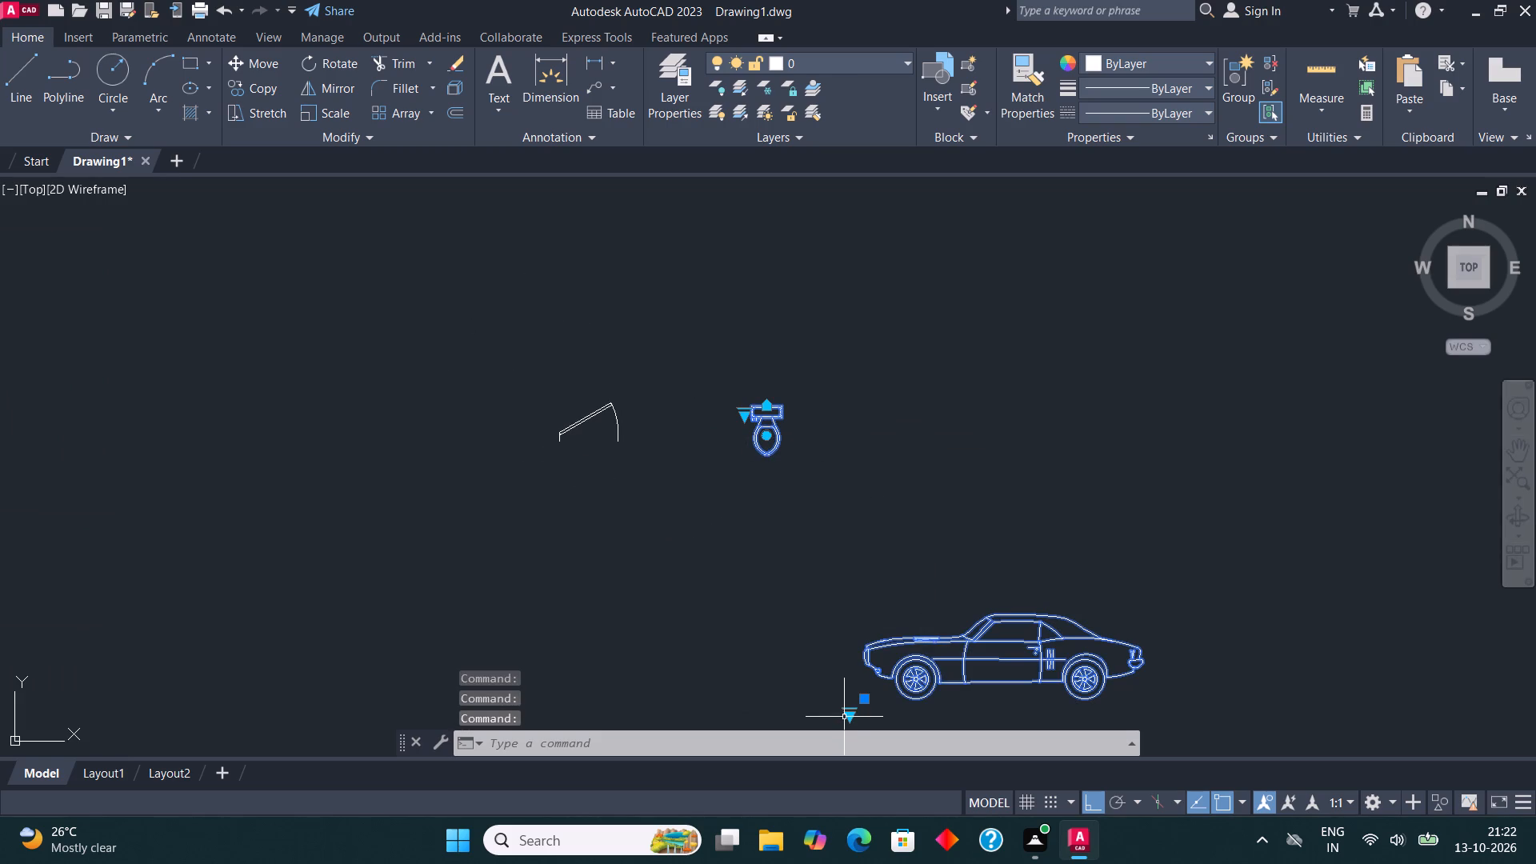
click(844, 717)
click(852, 717)
scroll(896, 577, down, 1)
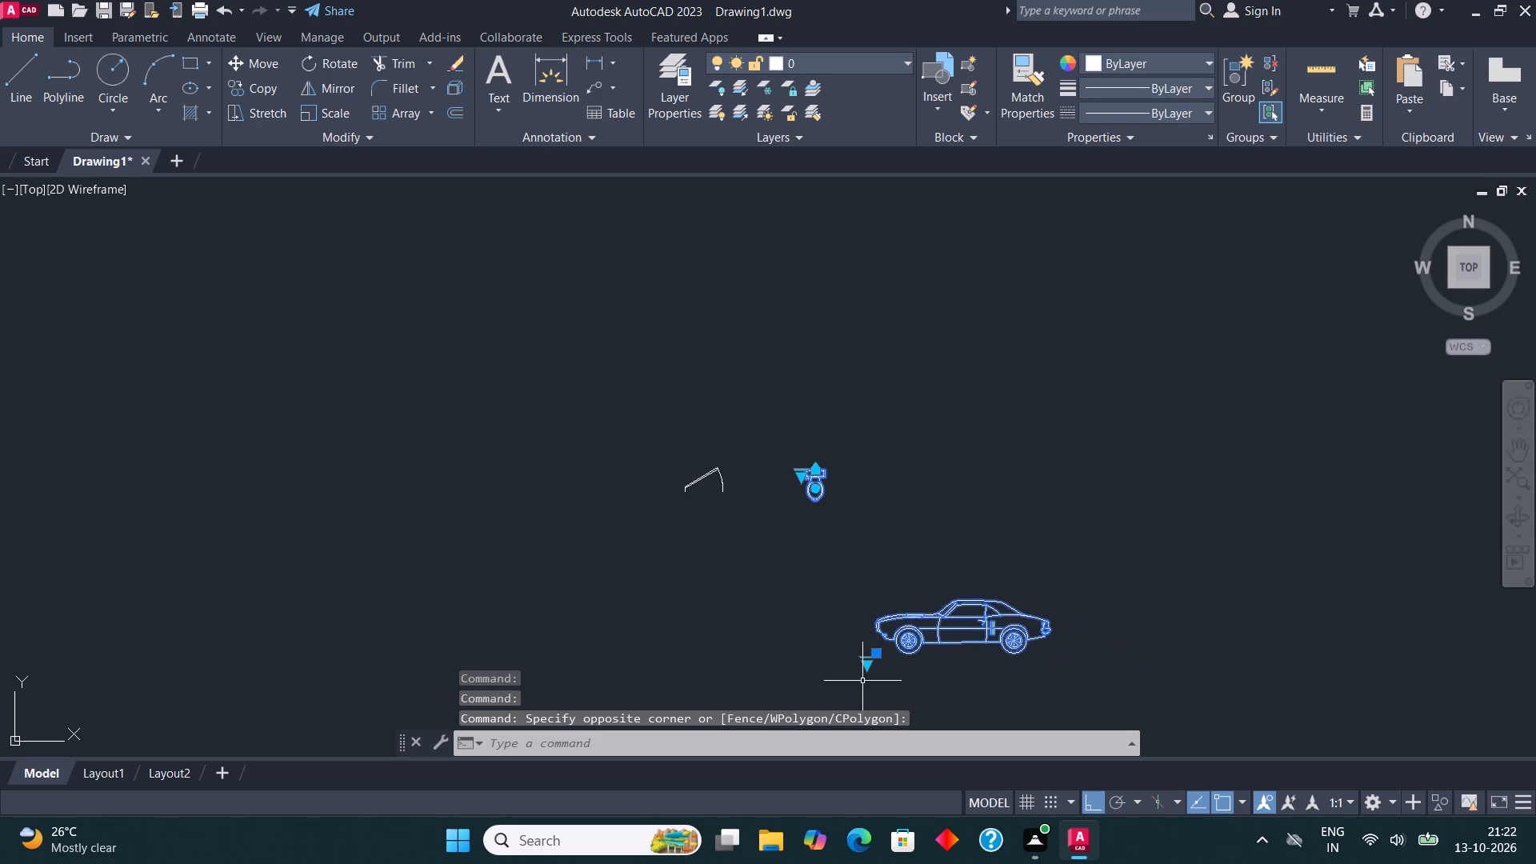
scroll(862, 682, up, 2)
click(867, 630)
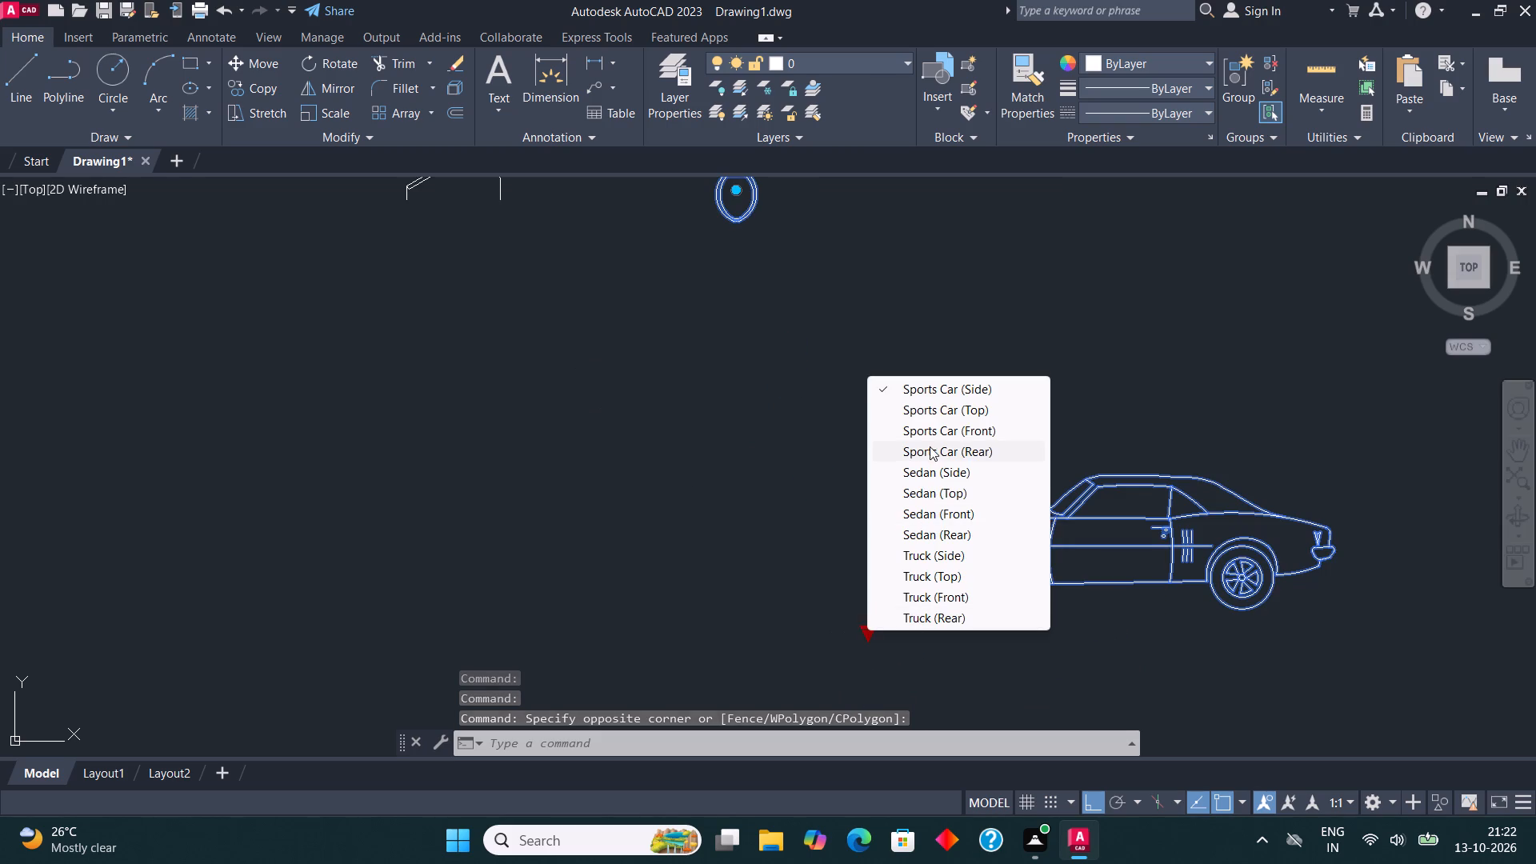
click(960, 405)
scroll(739, 530, down, 3)
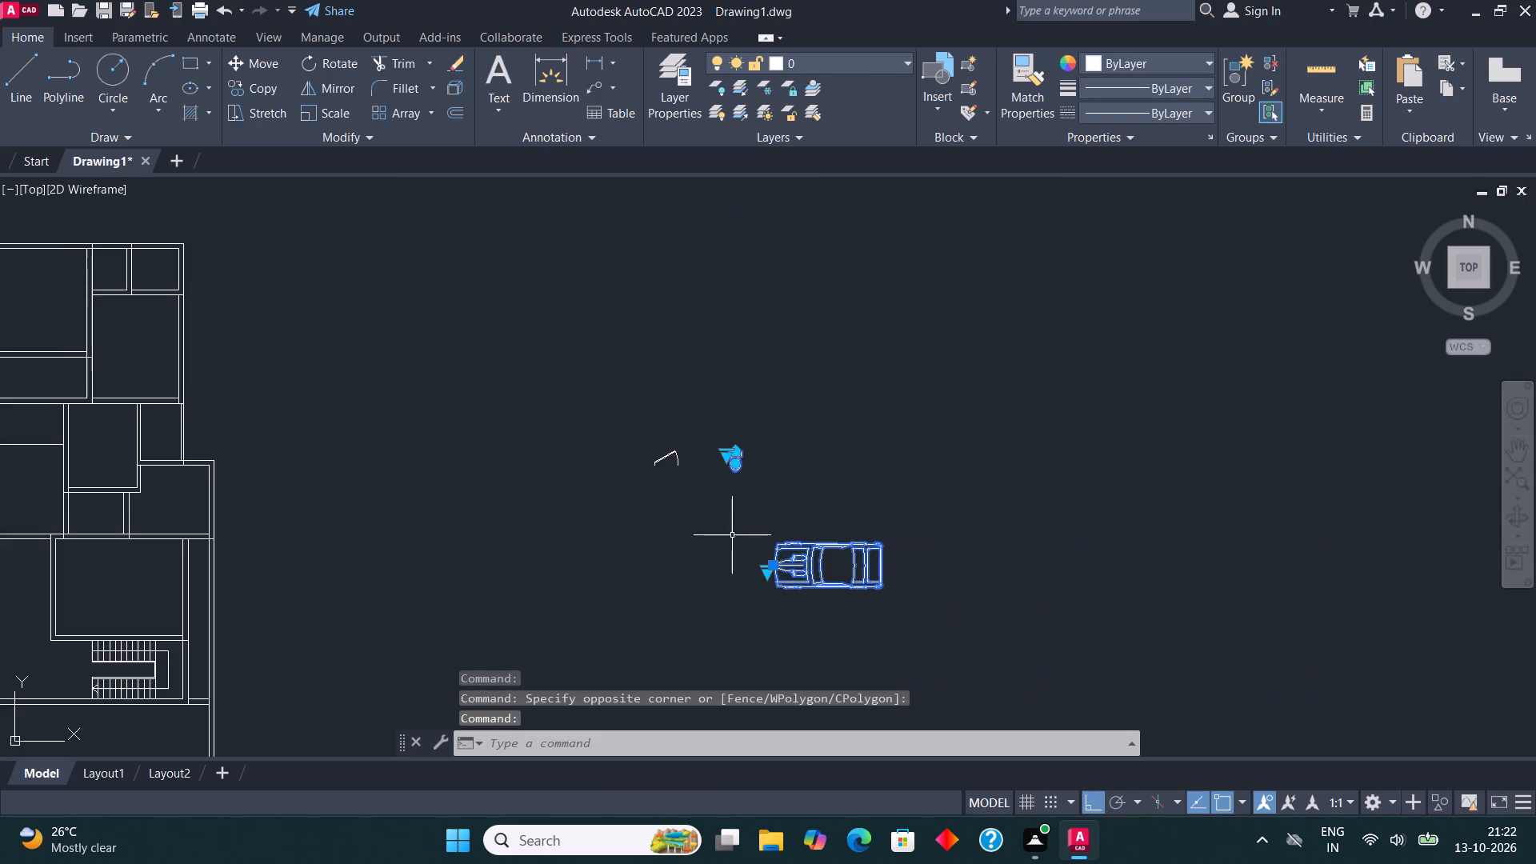
key(Escape)
Set the door block's opening angle so its leaf stands perpendicular to the door opening.
scroll(682, 450, up, 3)
click(591, 482)
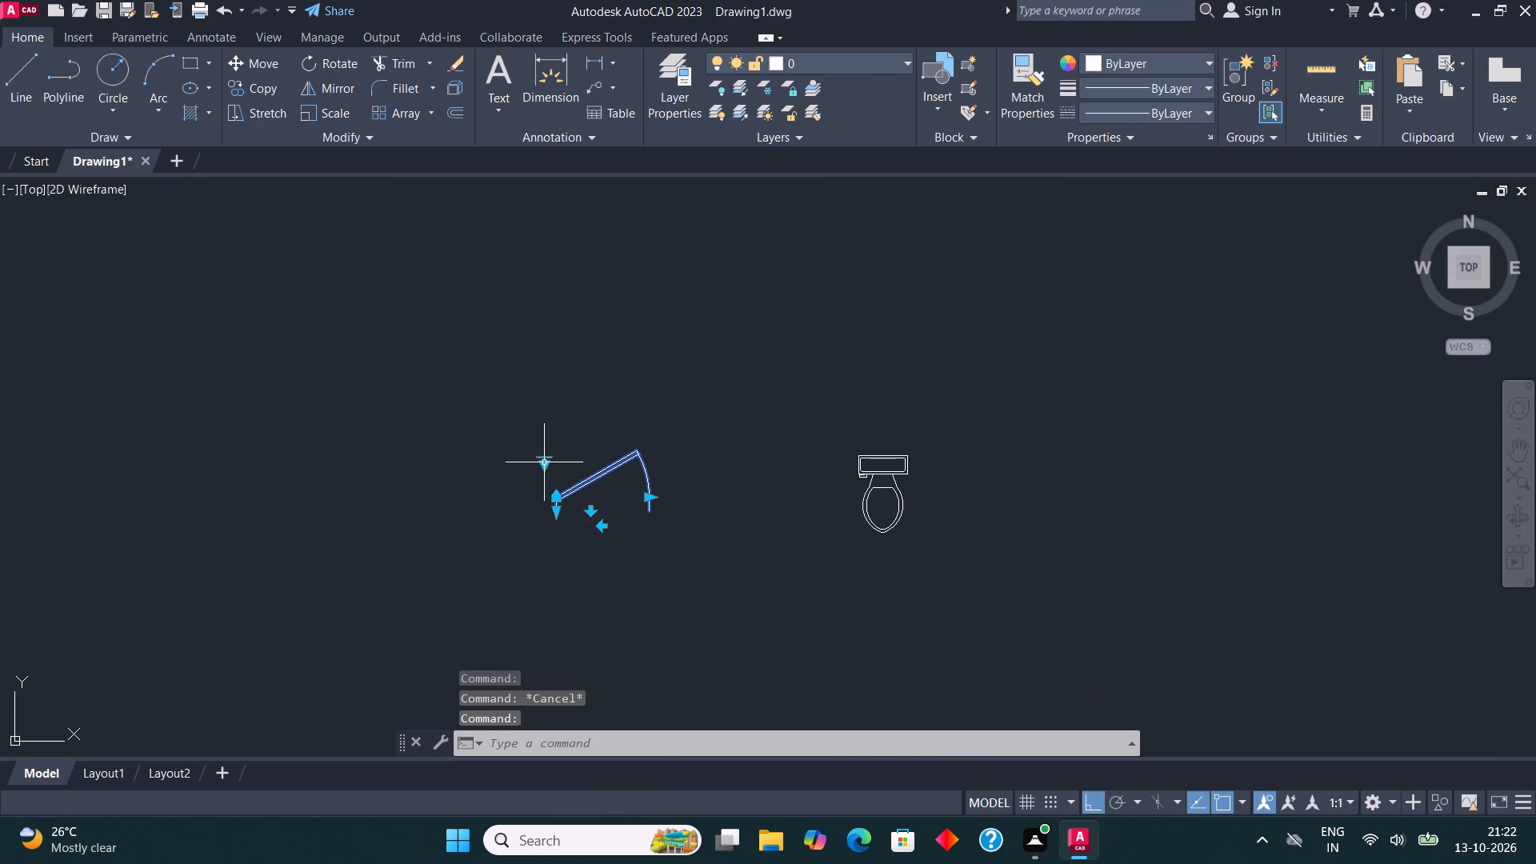
click(542, 465)
click(624, 542)
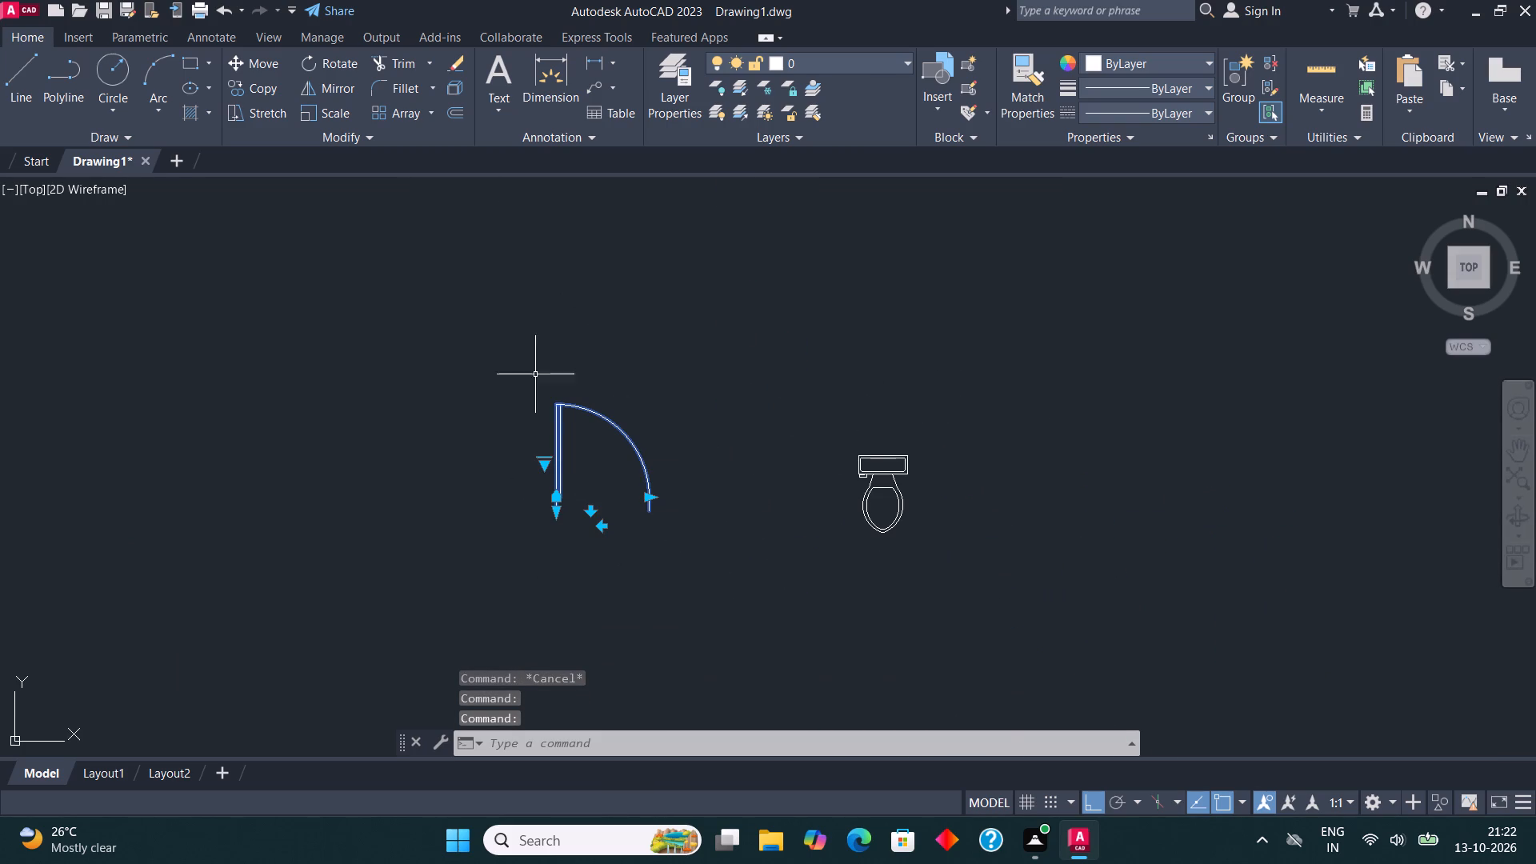
Mirror the door about a vertical line just to its right, keeping the original.
click(326, 88)
click(668, 498)
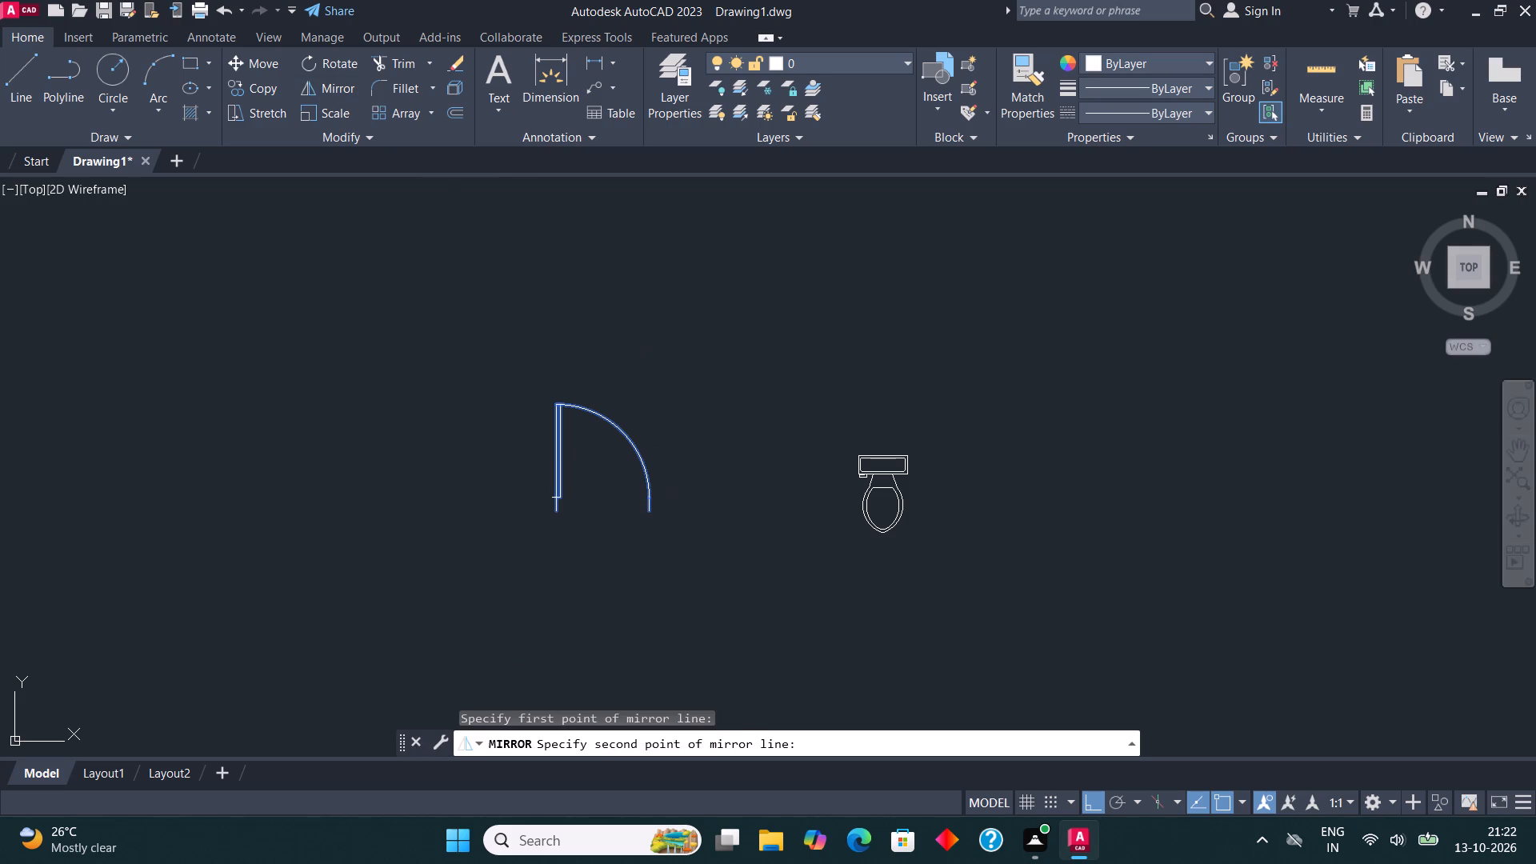
click(673, 560)
click(737, 738)
Mirror both doors about a horizontal line just below them, keeping the originals.
drag(737, 537, 718, 515)
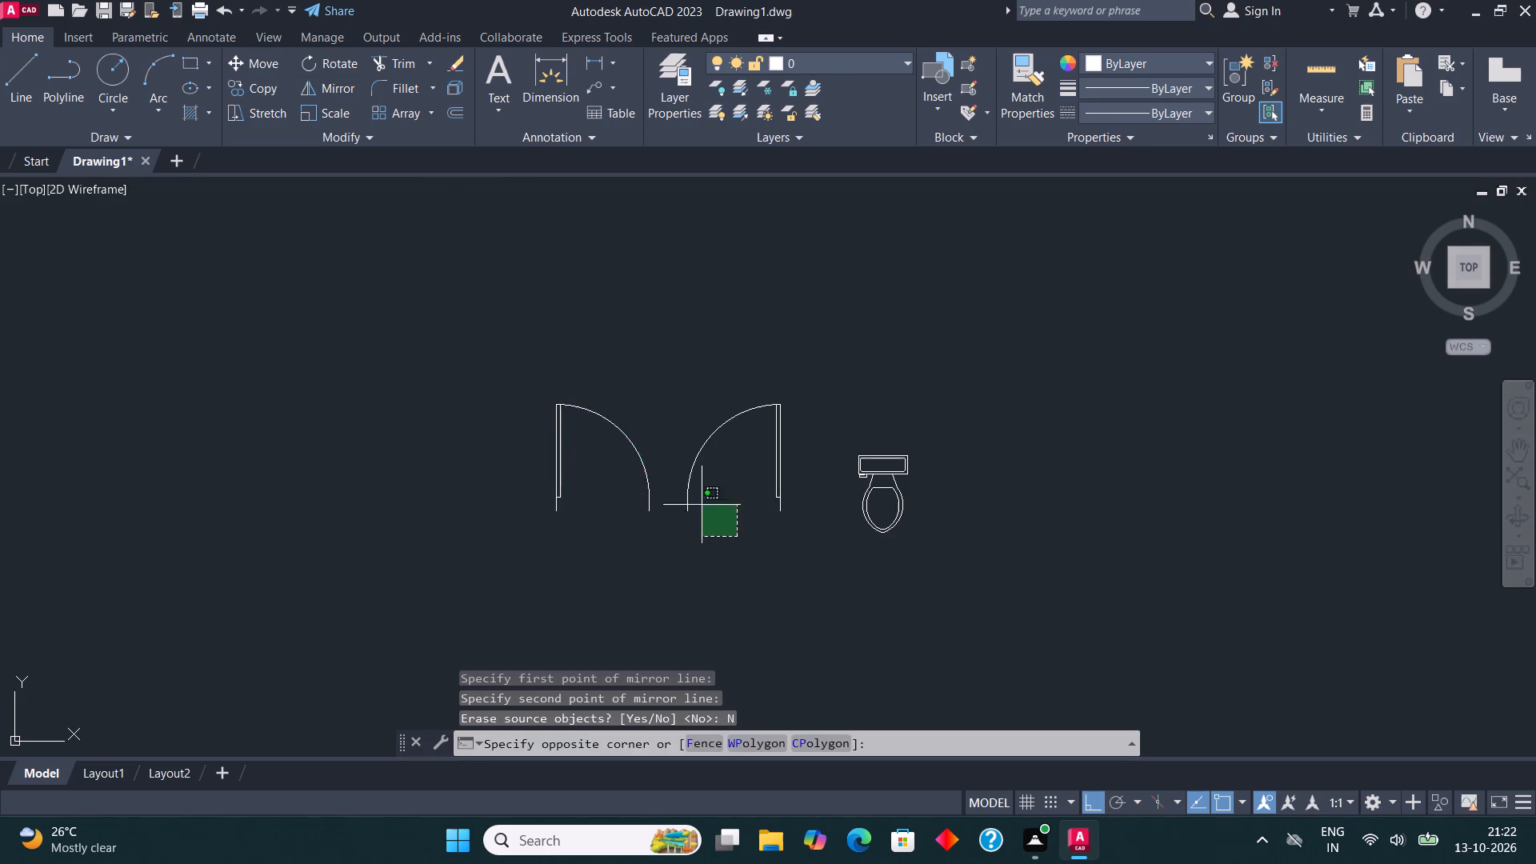
click(585, 450)
click(333, 92)
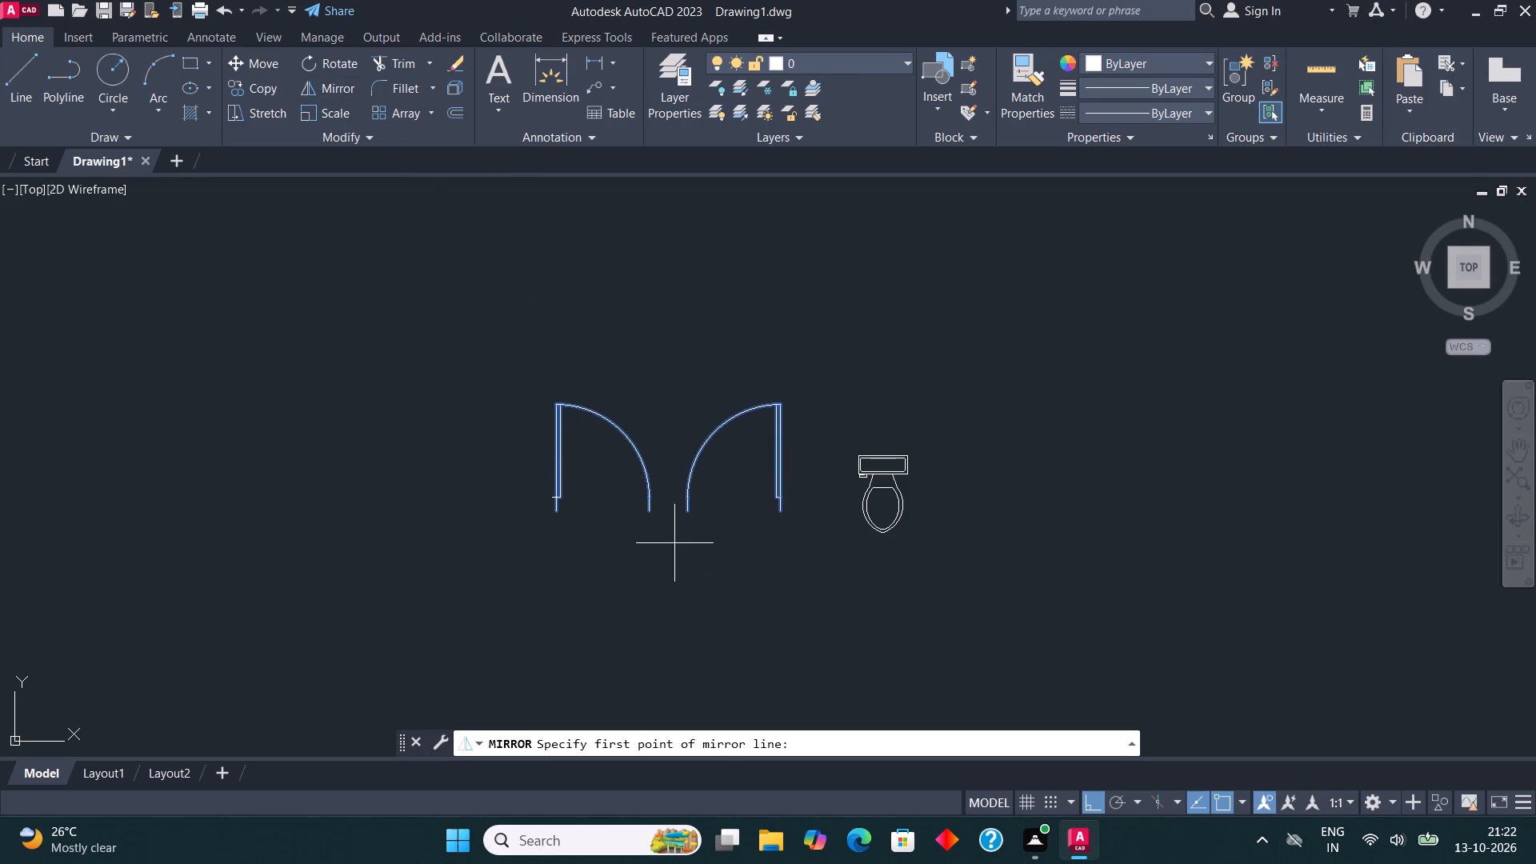
click(670, 543)
click(601, 542)
click(740, 742)
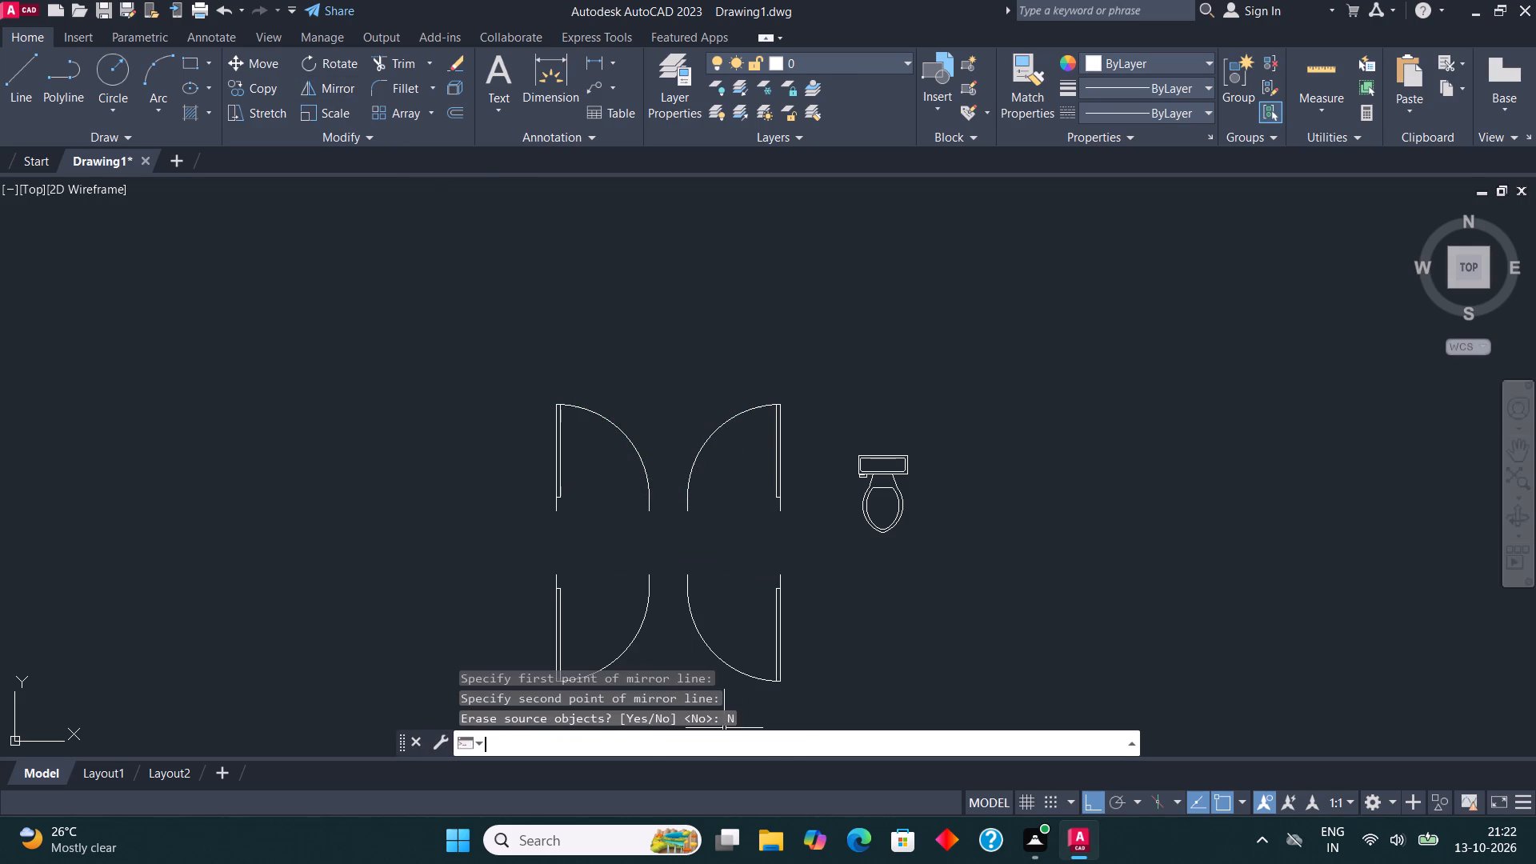
Copy the upper-left door of the group about 13'-5" straight up.
drag(626, 563, 618, 537)
click(504, 452)
click(264, 79)
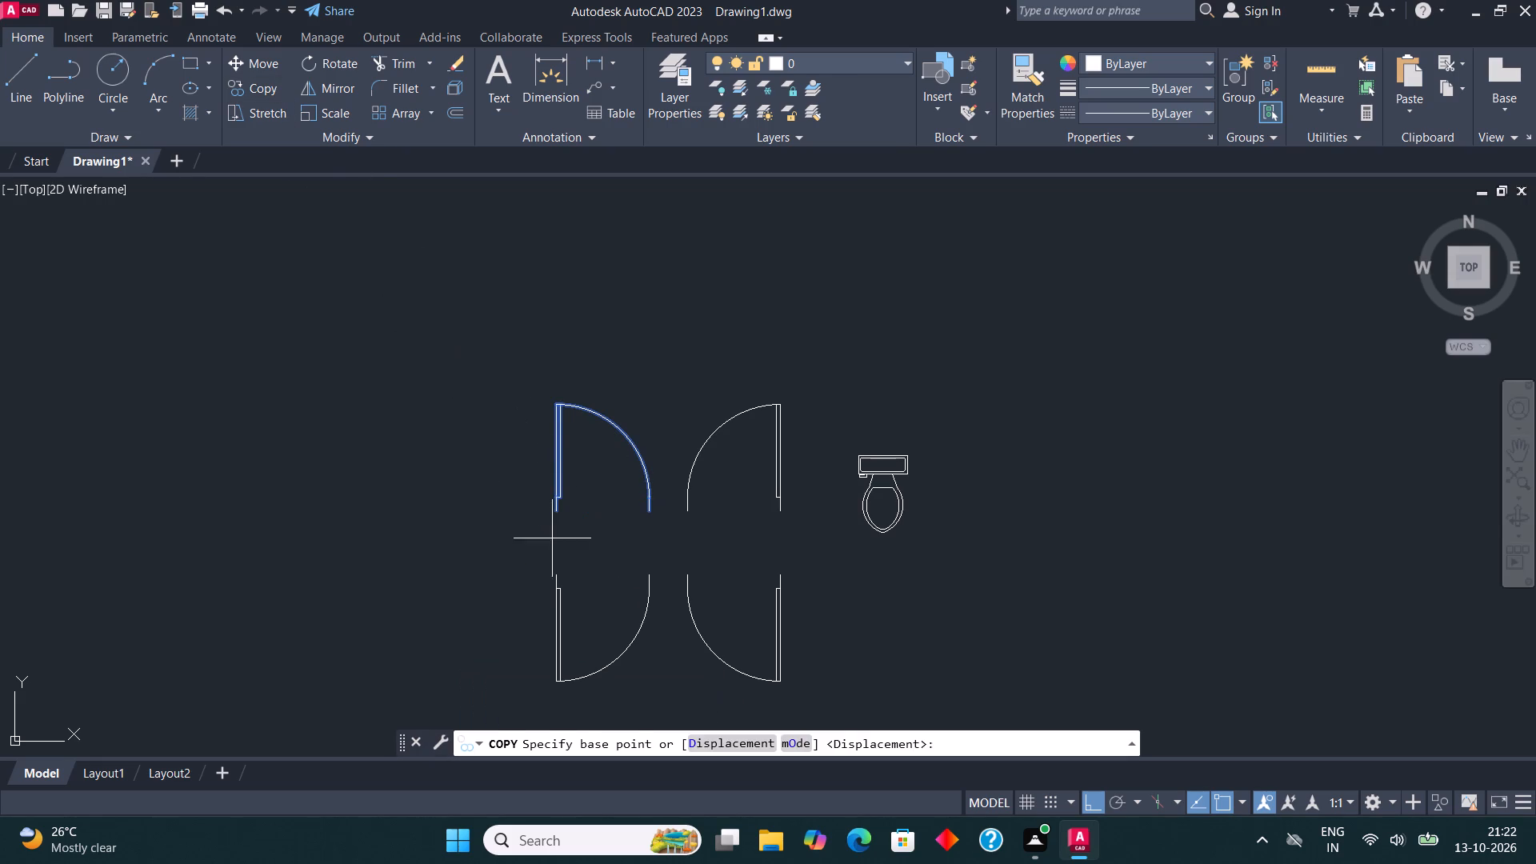
click(552, 542)
scroll(553, 540, down, 2)
scroll(523, 388, up, 2)
click(523, 386)
key(Escape)
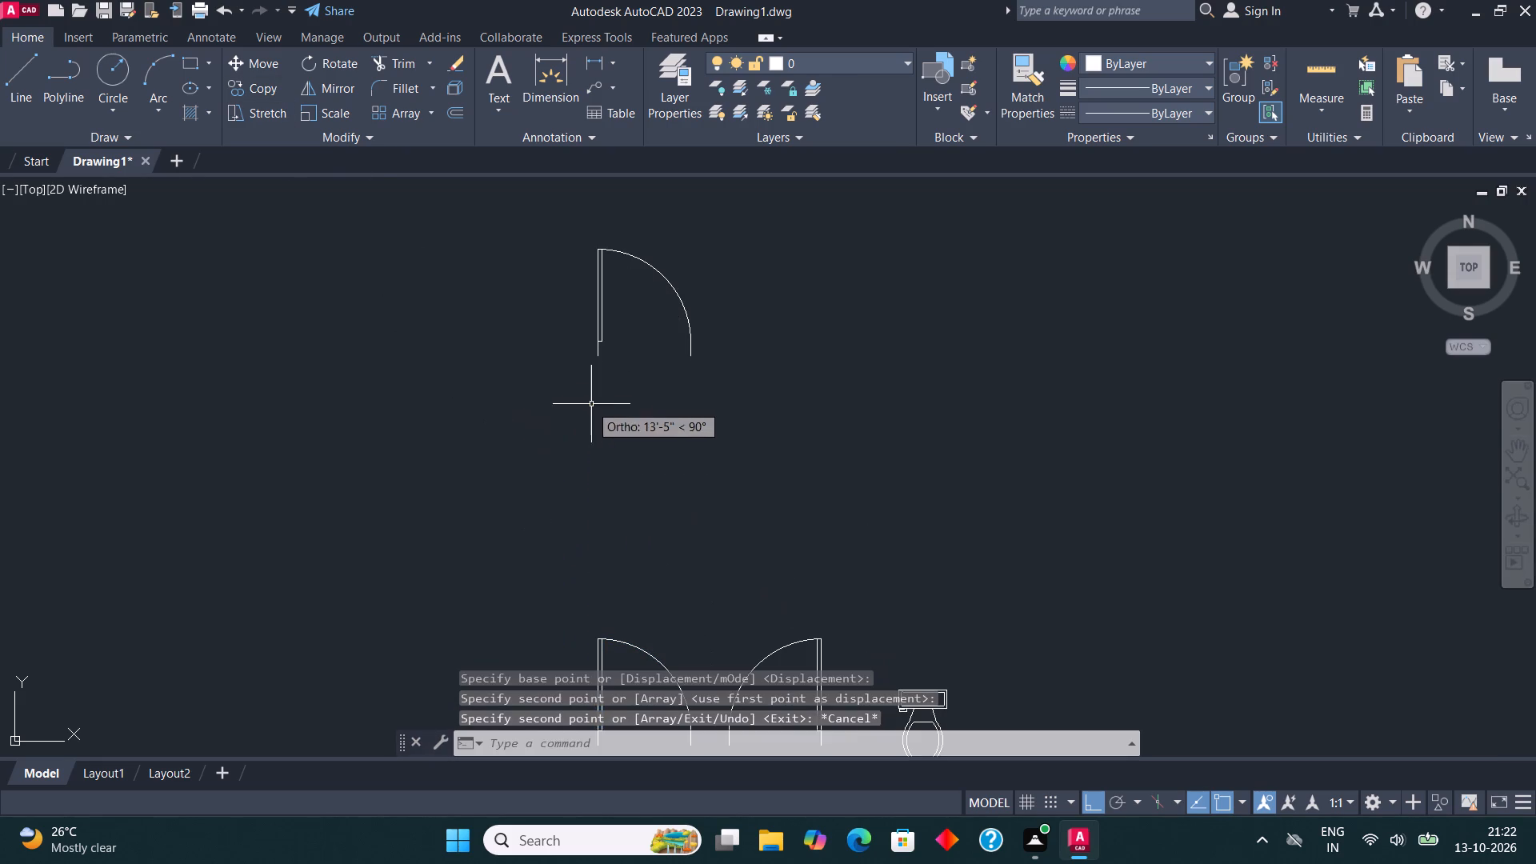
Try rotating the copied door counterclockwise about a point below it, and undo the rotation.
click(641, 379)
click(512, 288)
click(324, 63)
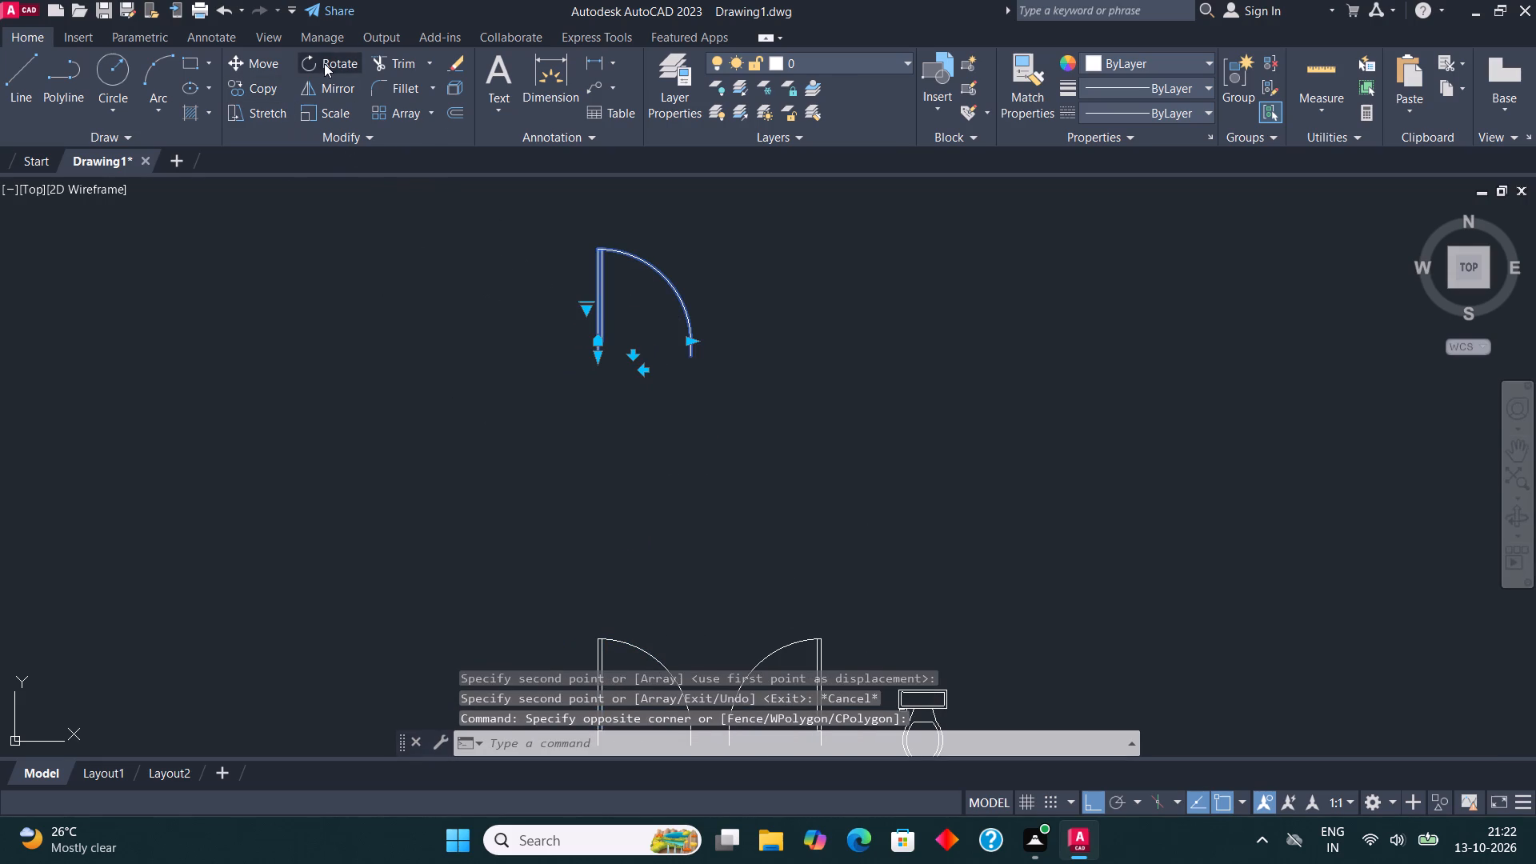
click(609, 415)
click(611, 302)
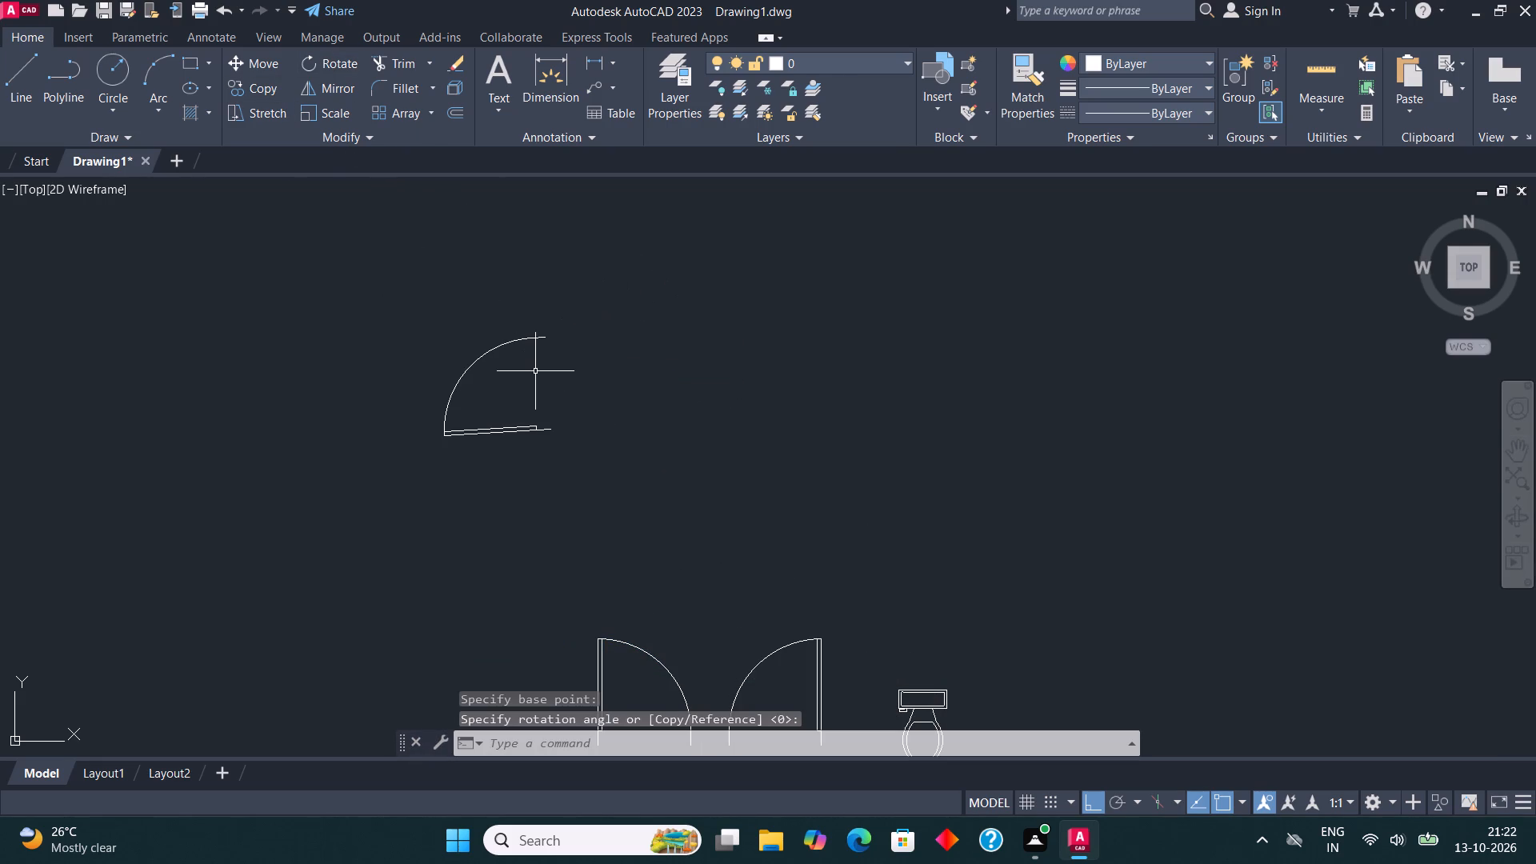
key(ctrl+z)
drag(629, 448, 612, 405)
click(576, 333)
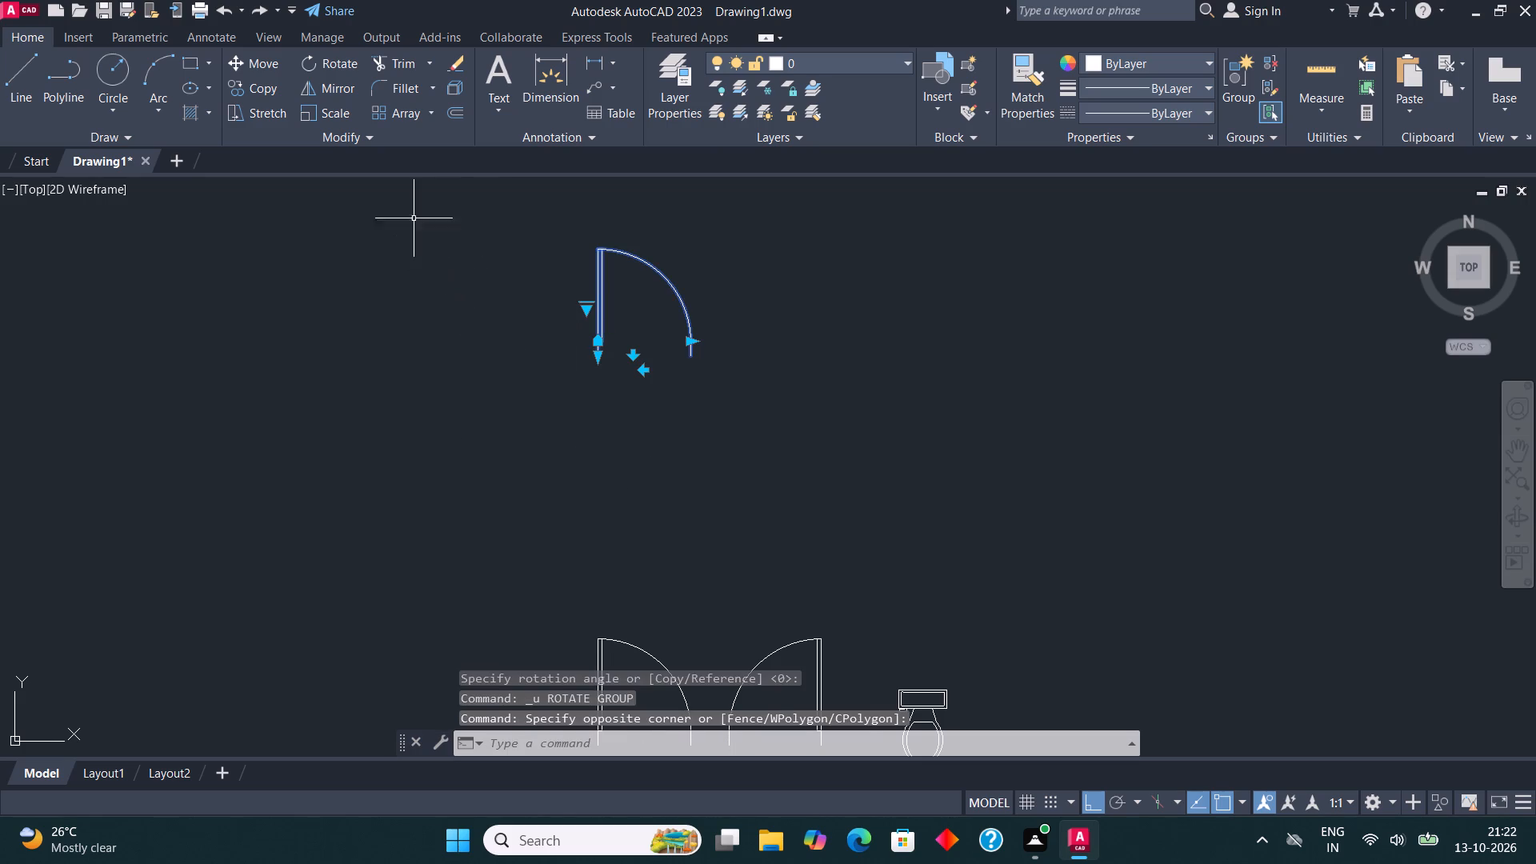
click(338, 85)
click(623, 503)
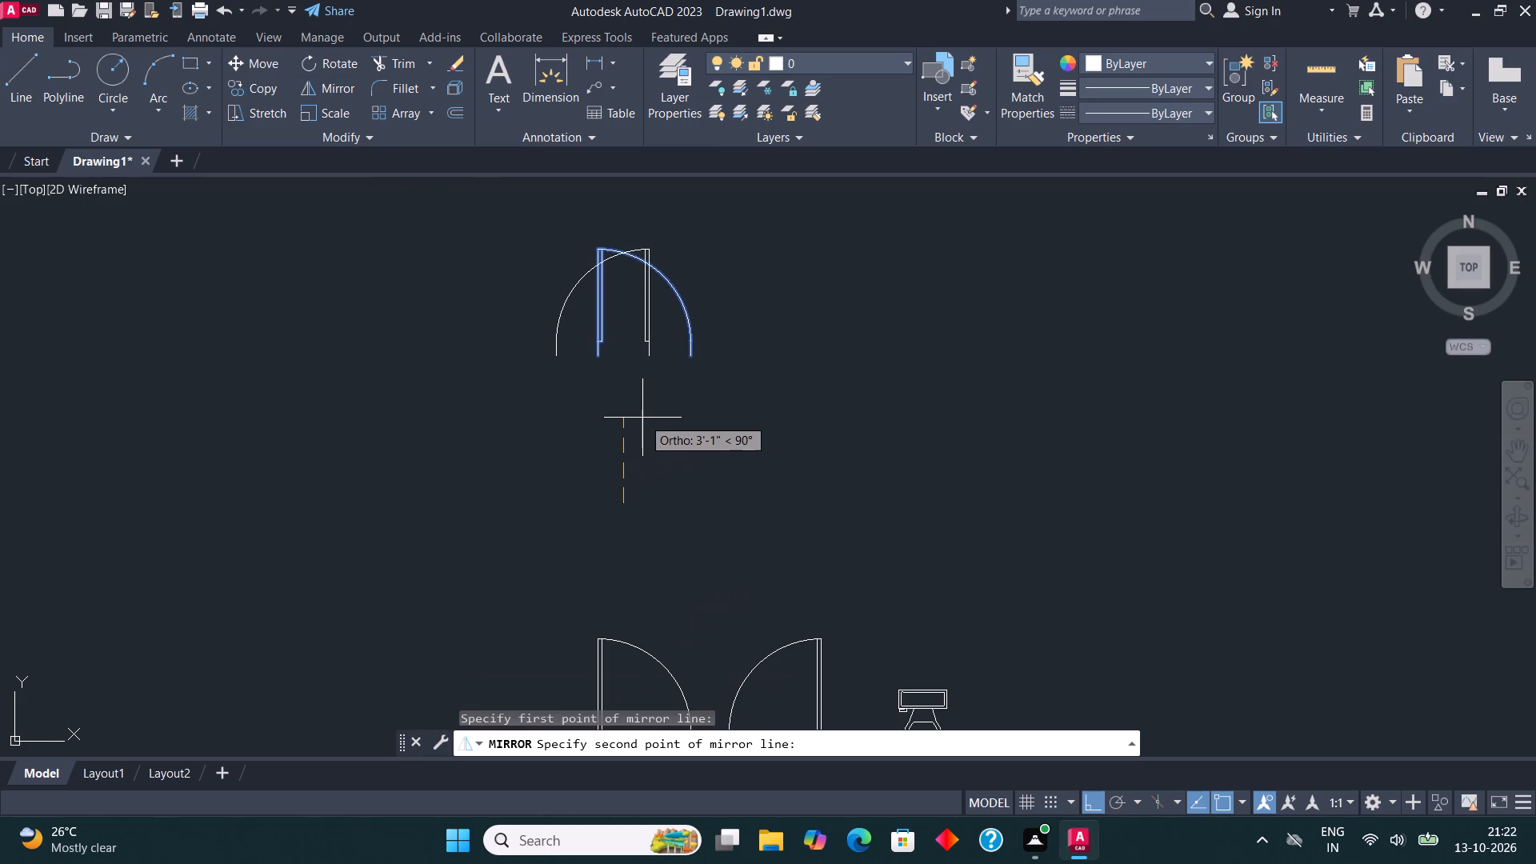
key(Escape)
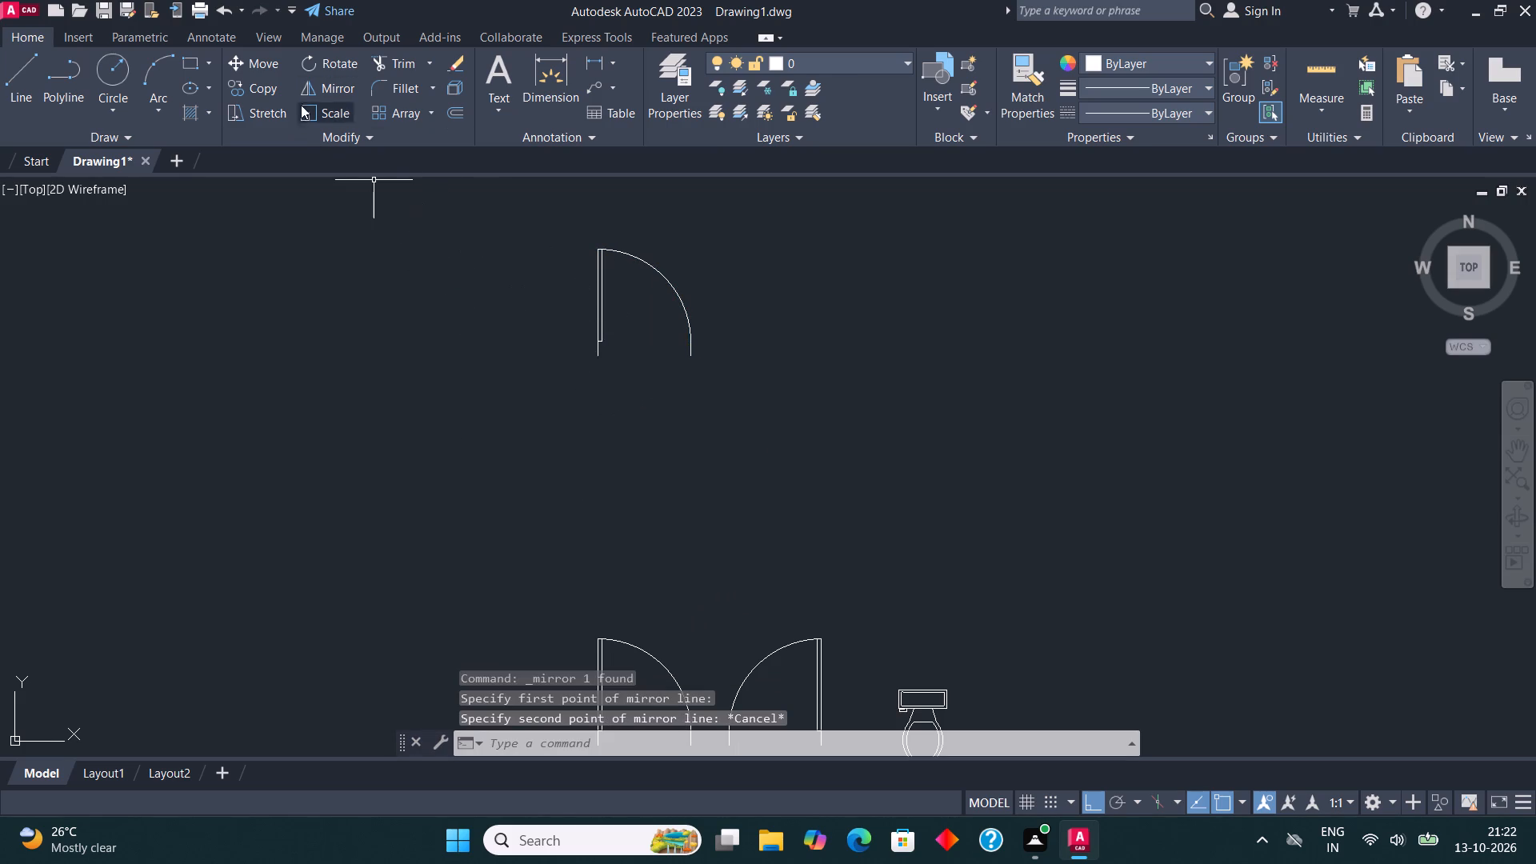
Rotate the copied door 90° counterclockwise about a point just below it so its leaf lies horizontal.
click(625, 302)
click(549, 271)
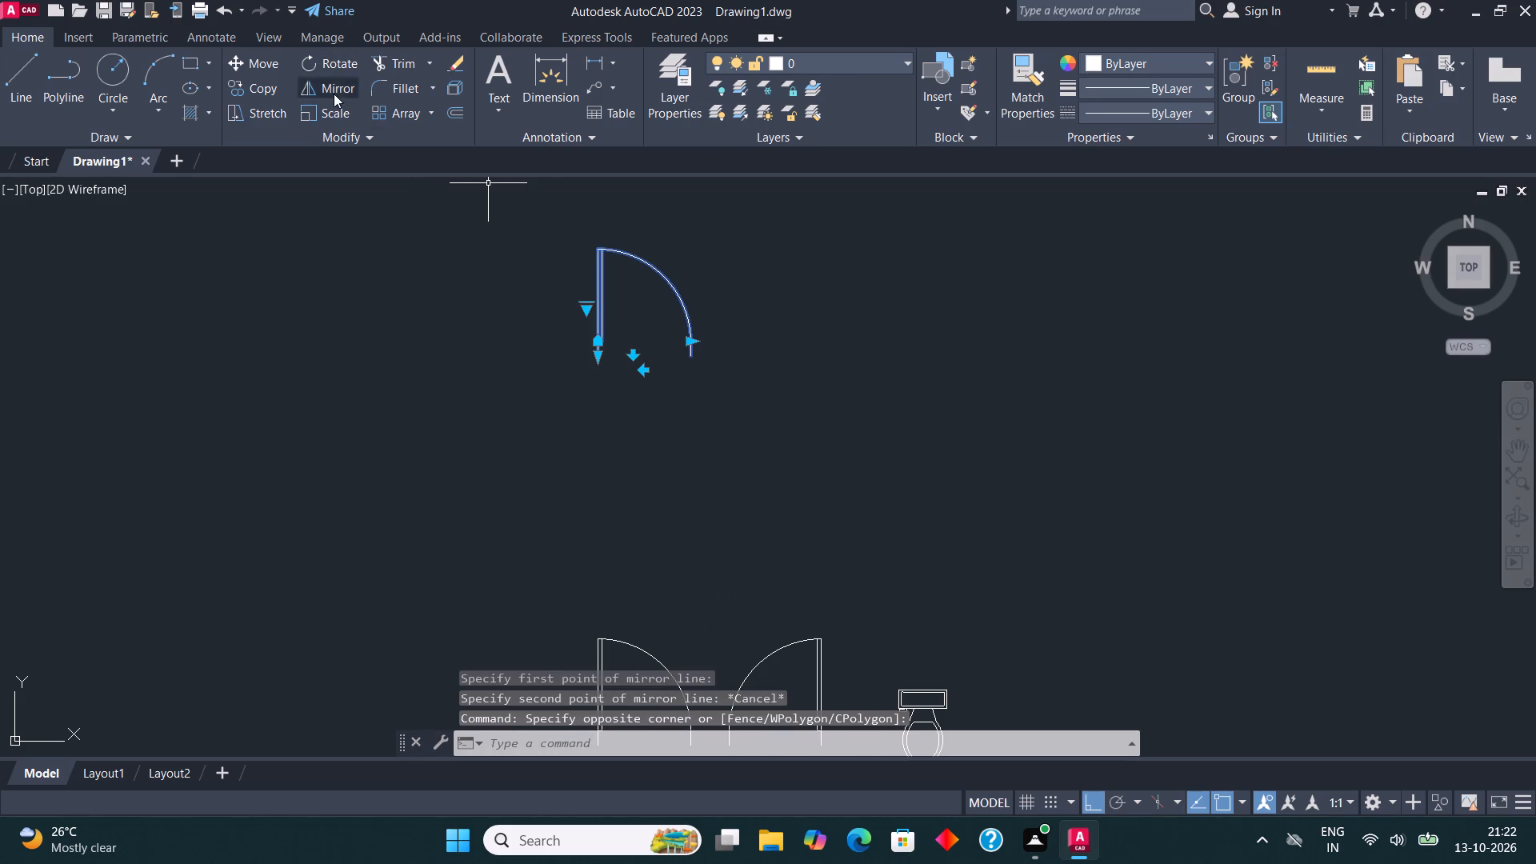
click(337, 54)
click(635, 416)
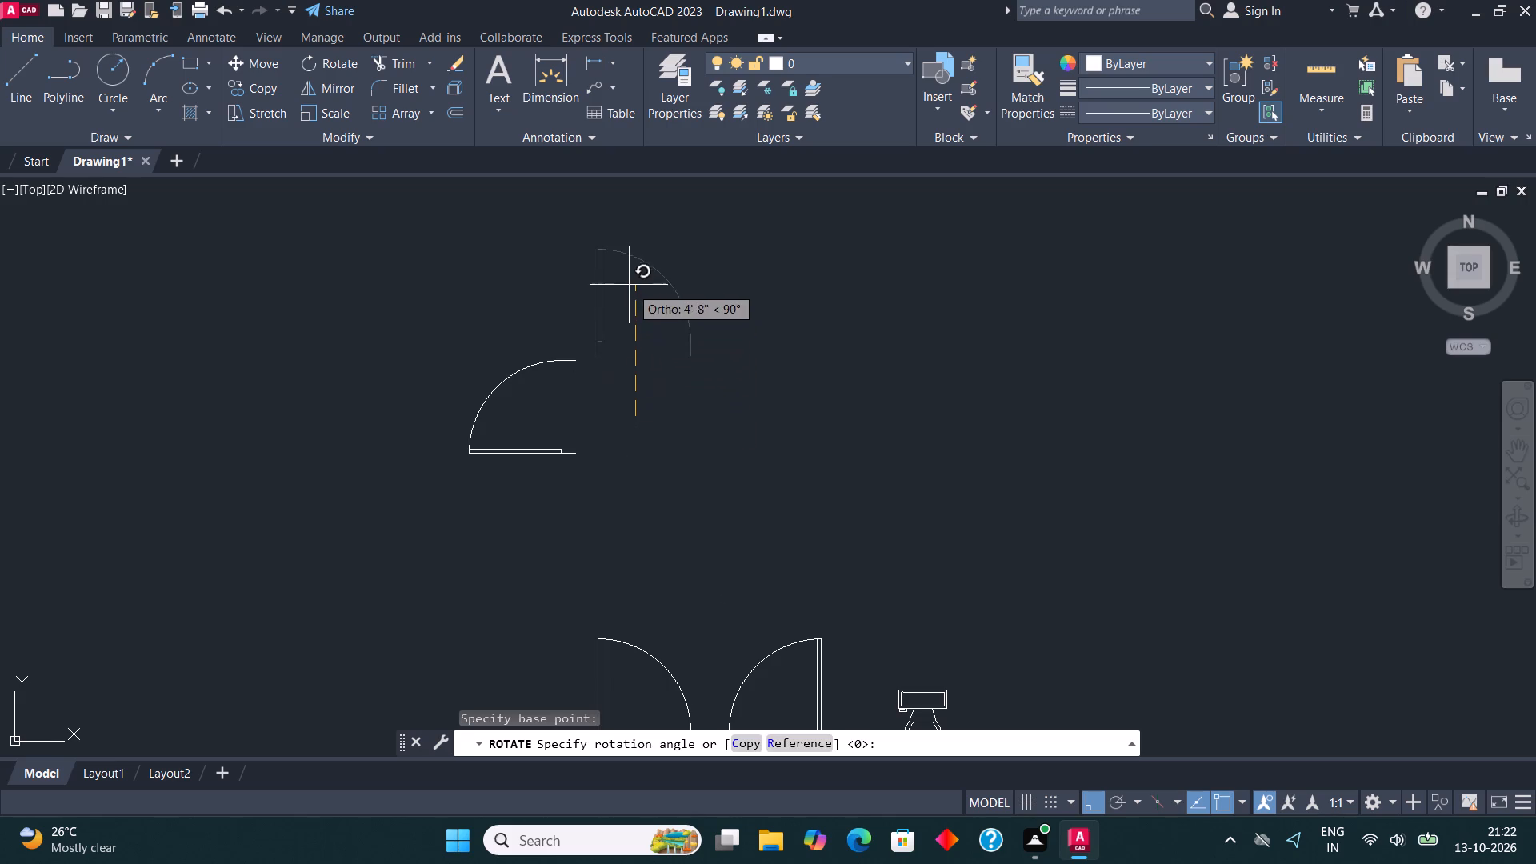
click(627, 274)
Mirror the rotated door about a horizontal line just above it, keeping the original.
drag(587, 398, 575, 378)
click(510, 289)
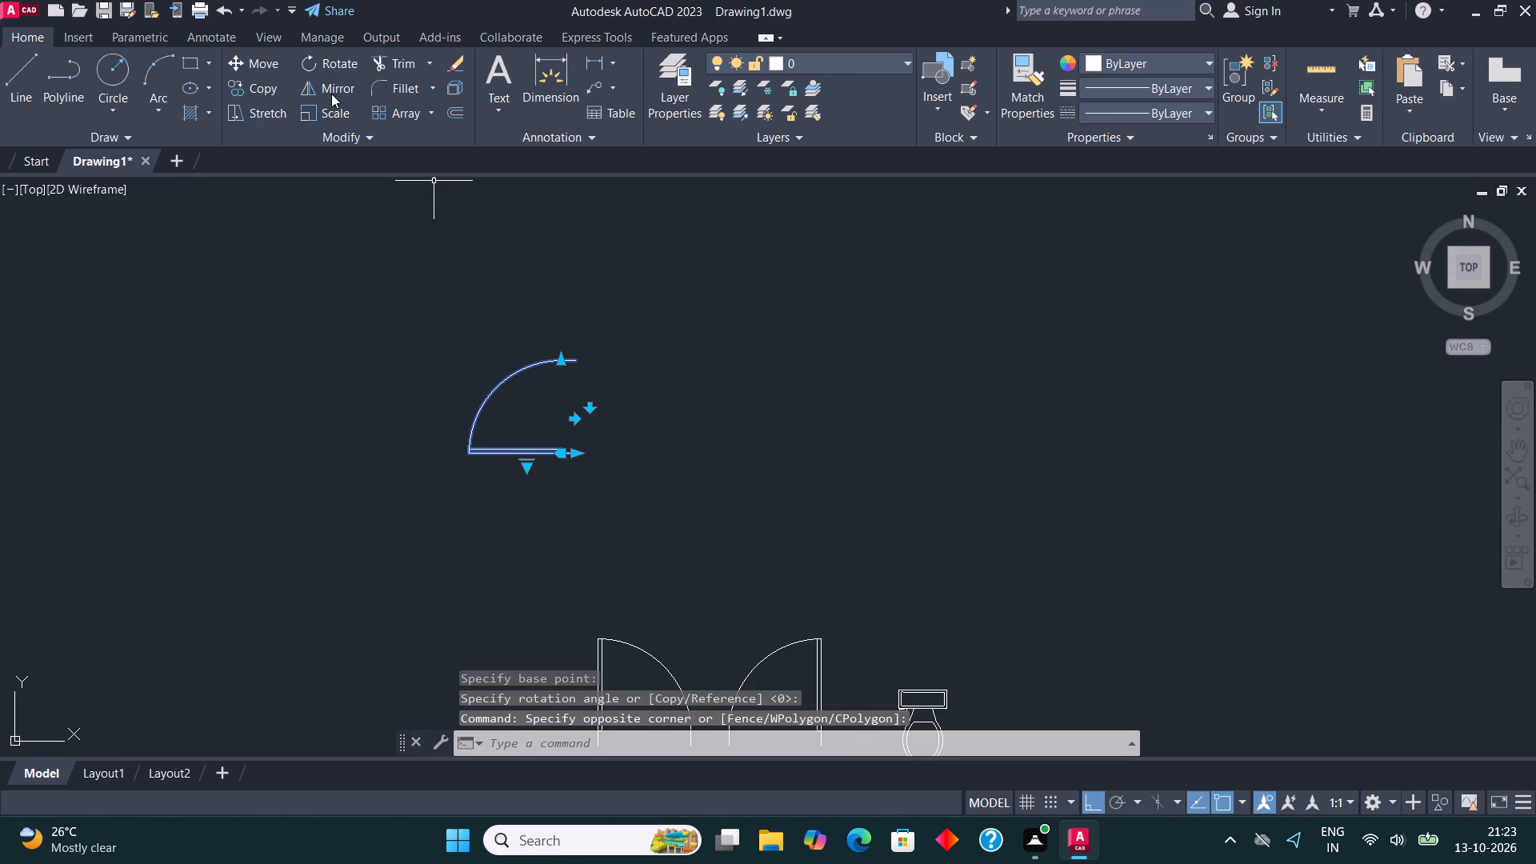
click(331, 94)
click(555, 324)
click(452, 334)
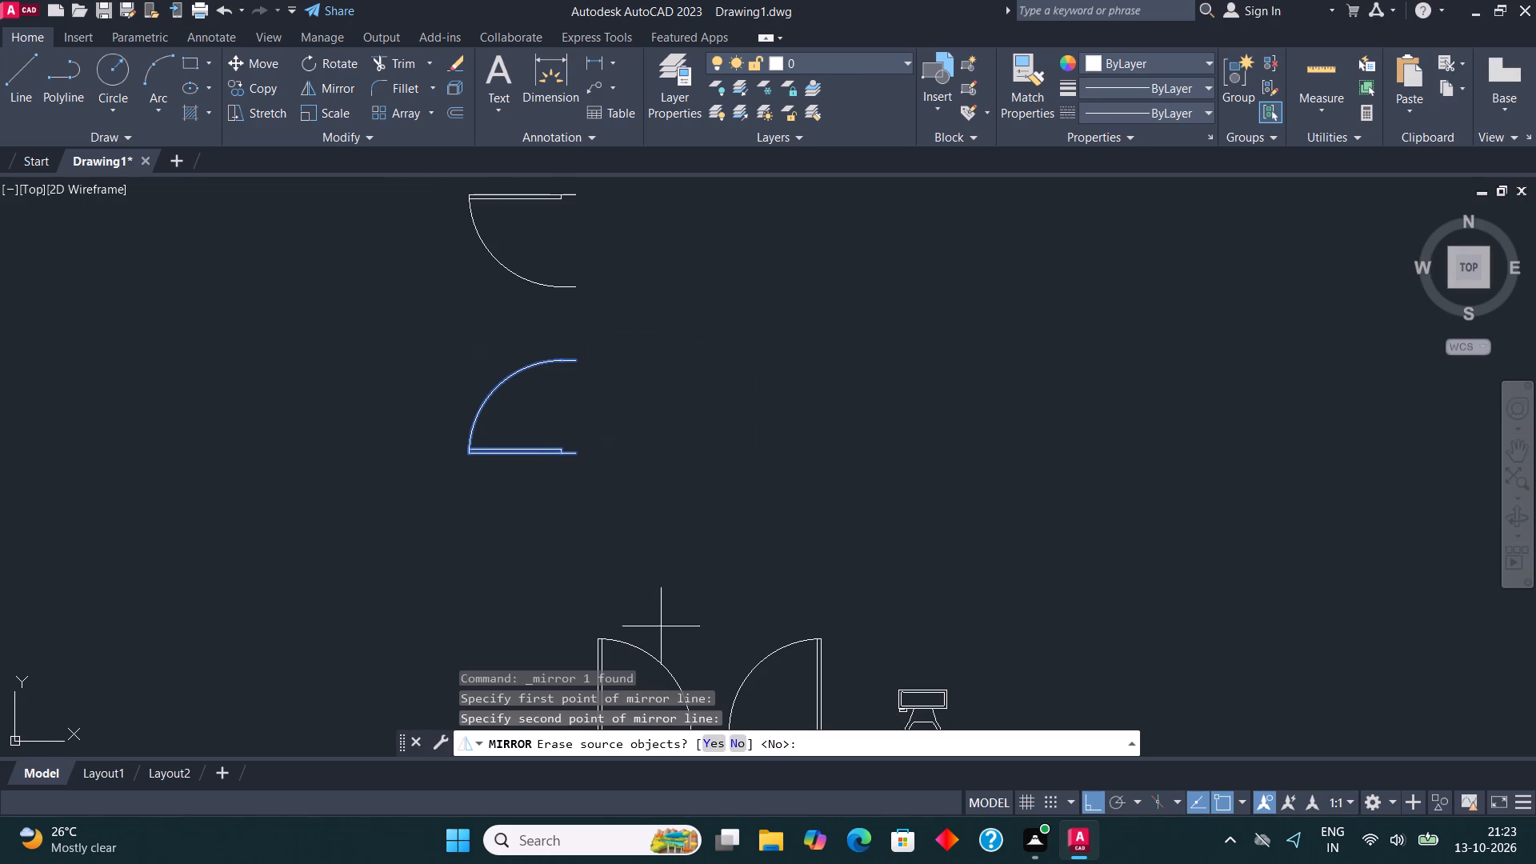
click(739, 746)
Mirror both horizontal-leaf doors about a vertical line to their right, keeping the originals.
drag(578, 497, 578, 478)
click(539, 230)
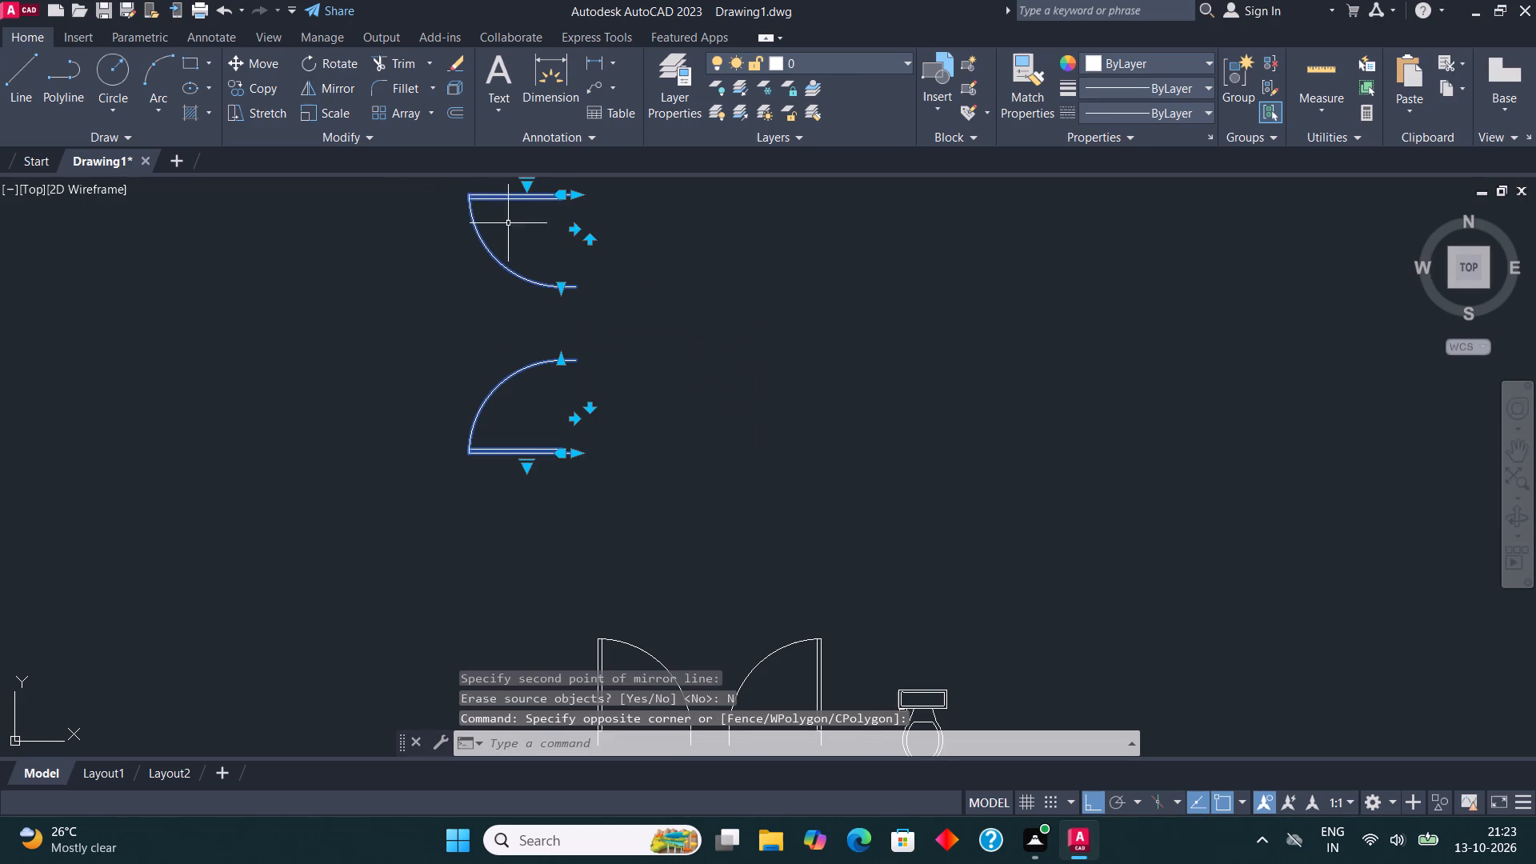
click(346, 86)
click(631, 322)
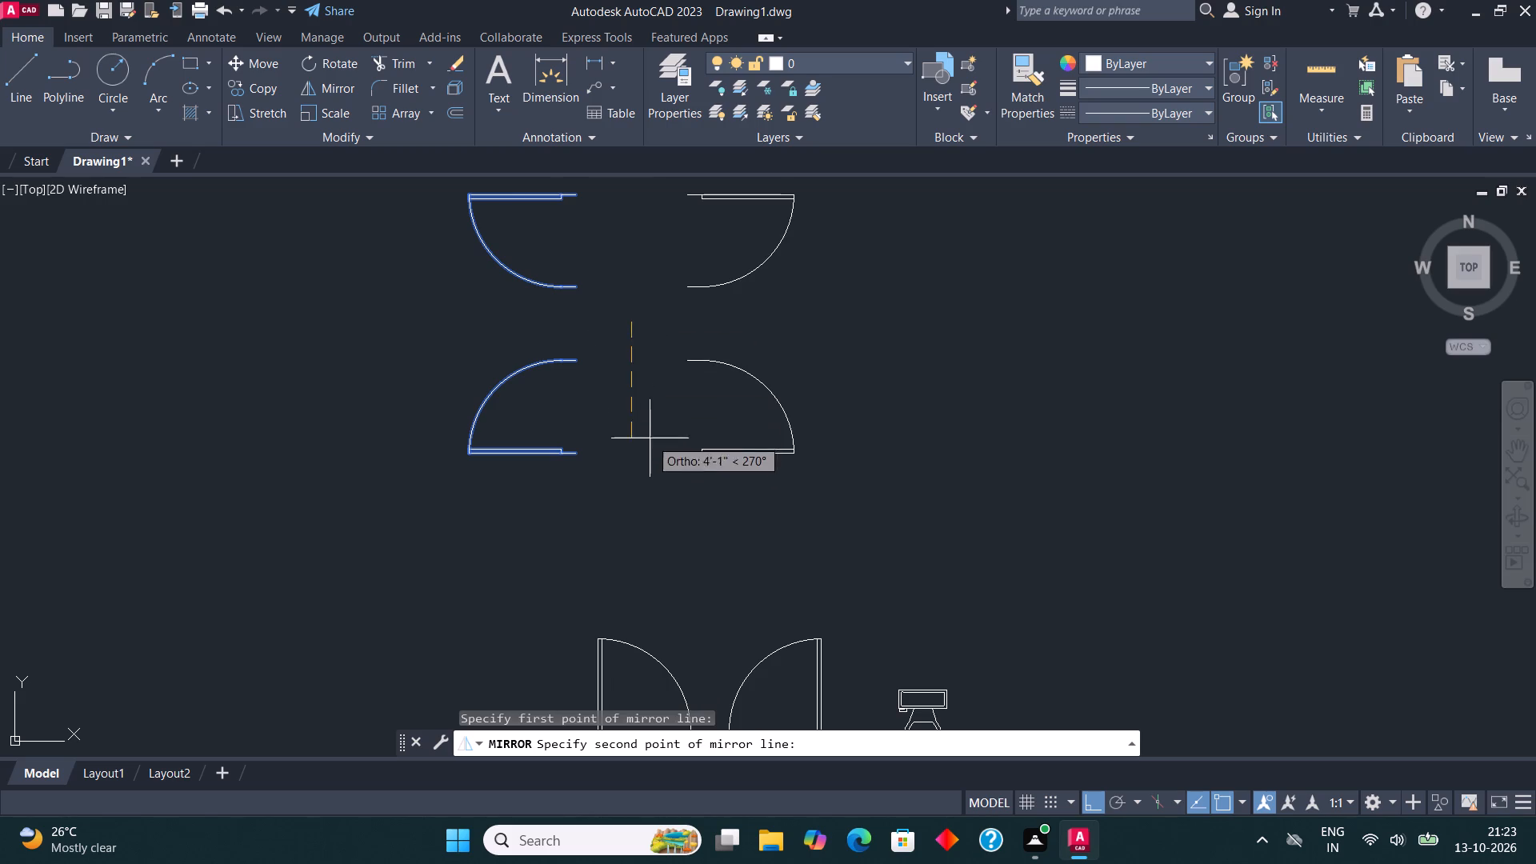
click(646, 446)
click(732, 736)
Copy the upper-left vertical-leaf door from the prepared set onto the bottom wall of the plan's top-left small room, near its left corner, with Ortho off.
scroll(804, 624, down, 3)
middle_drag(766, 573, 950, 521)
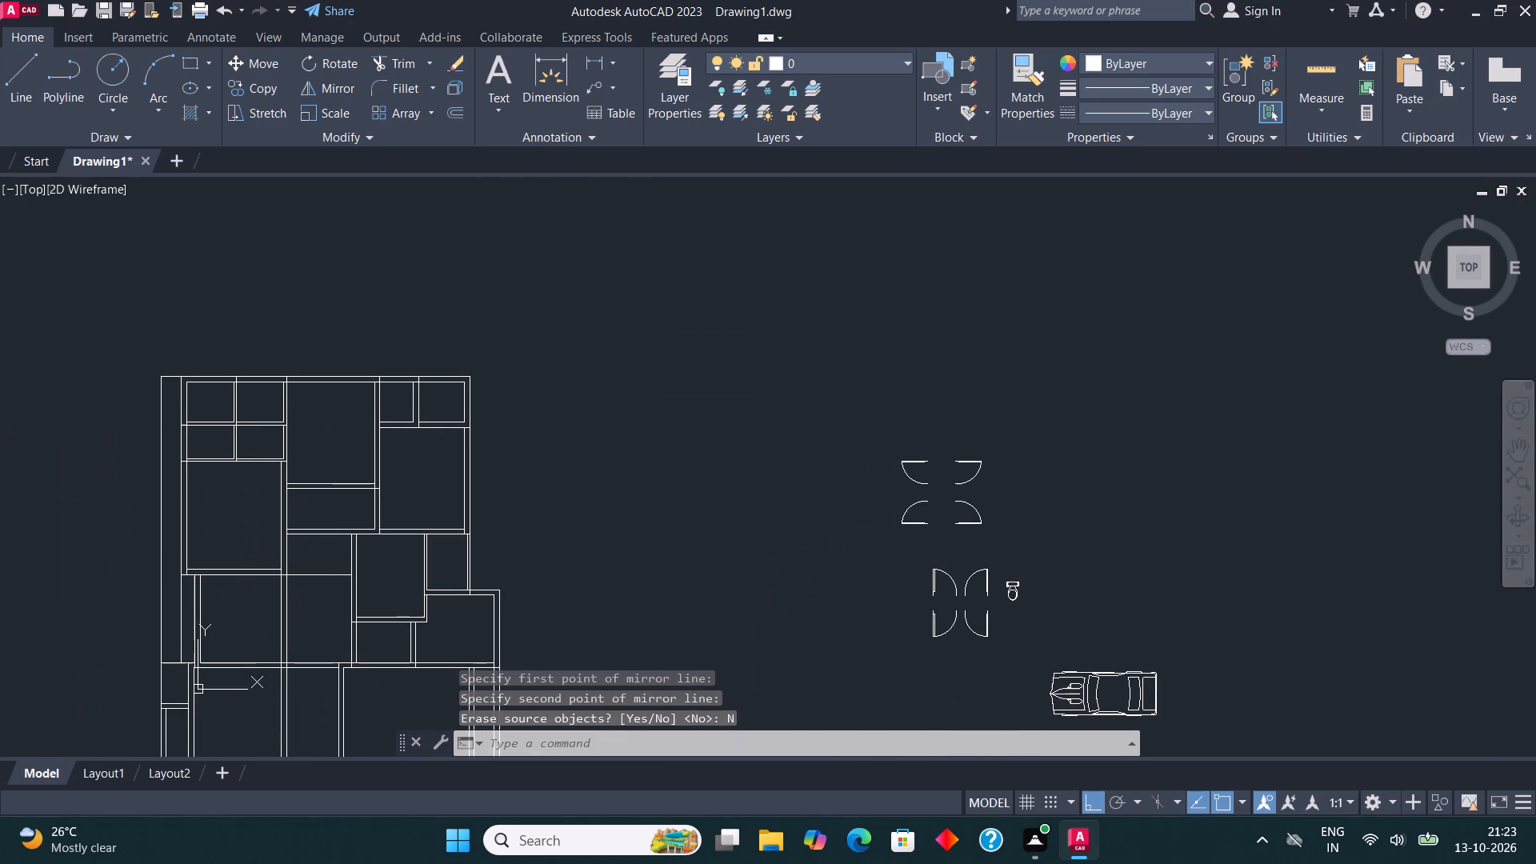
scroll(944, 590, up, 2)
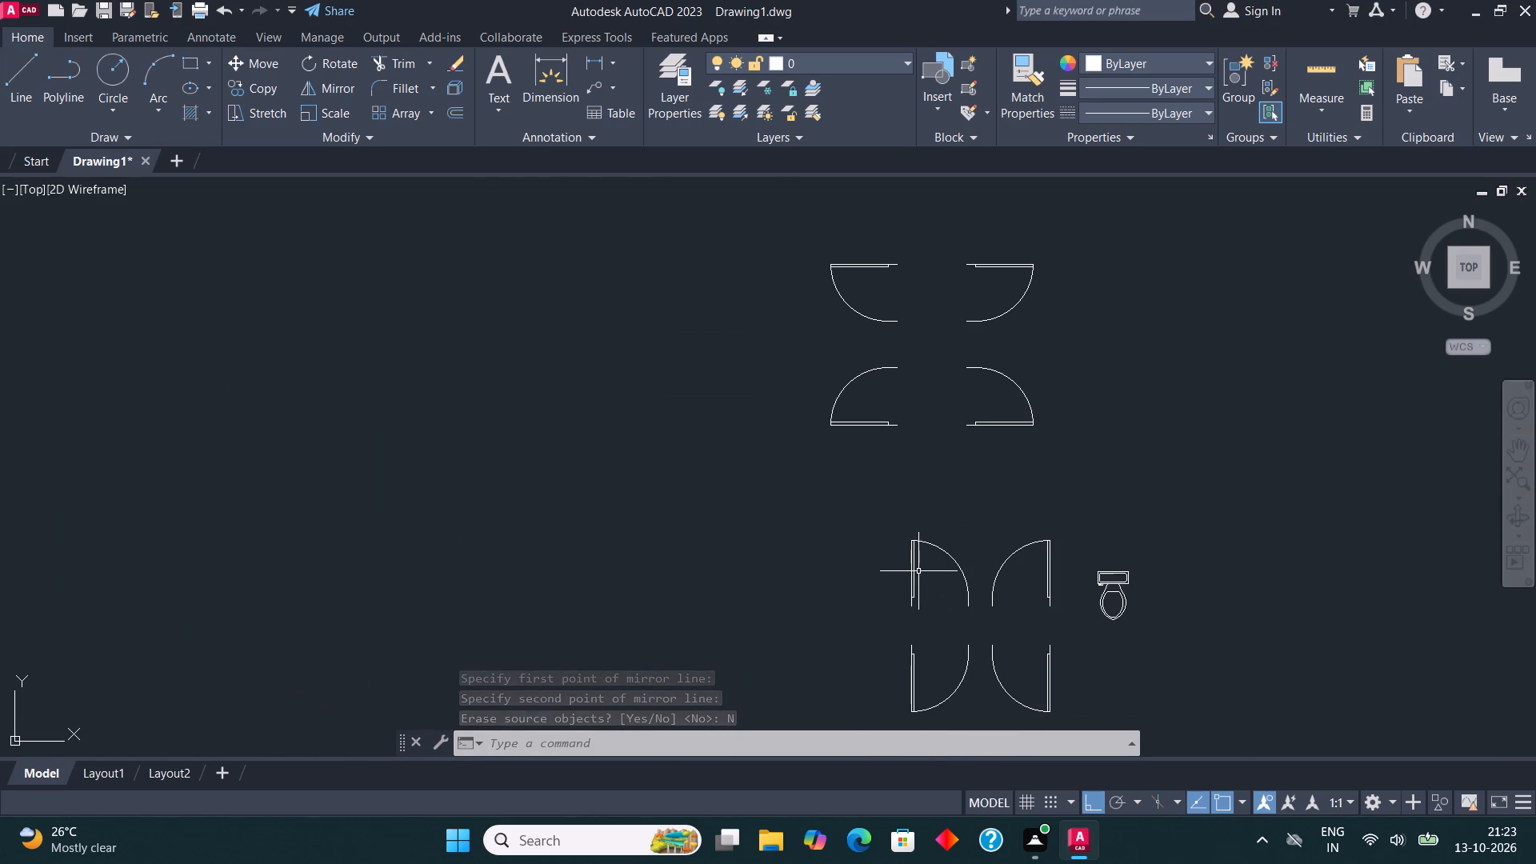
click(918, 571)
click(868, 564)
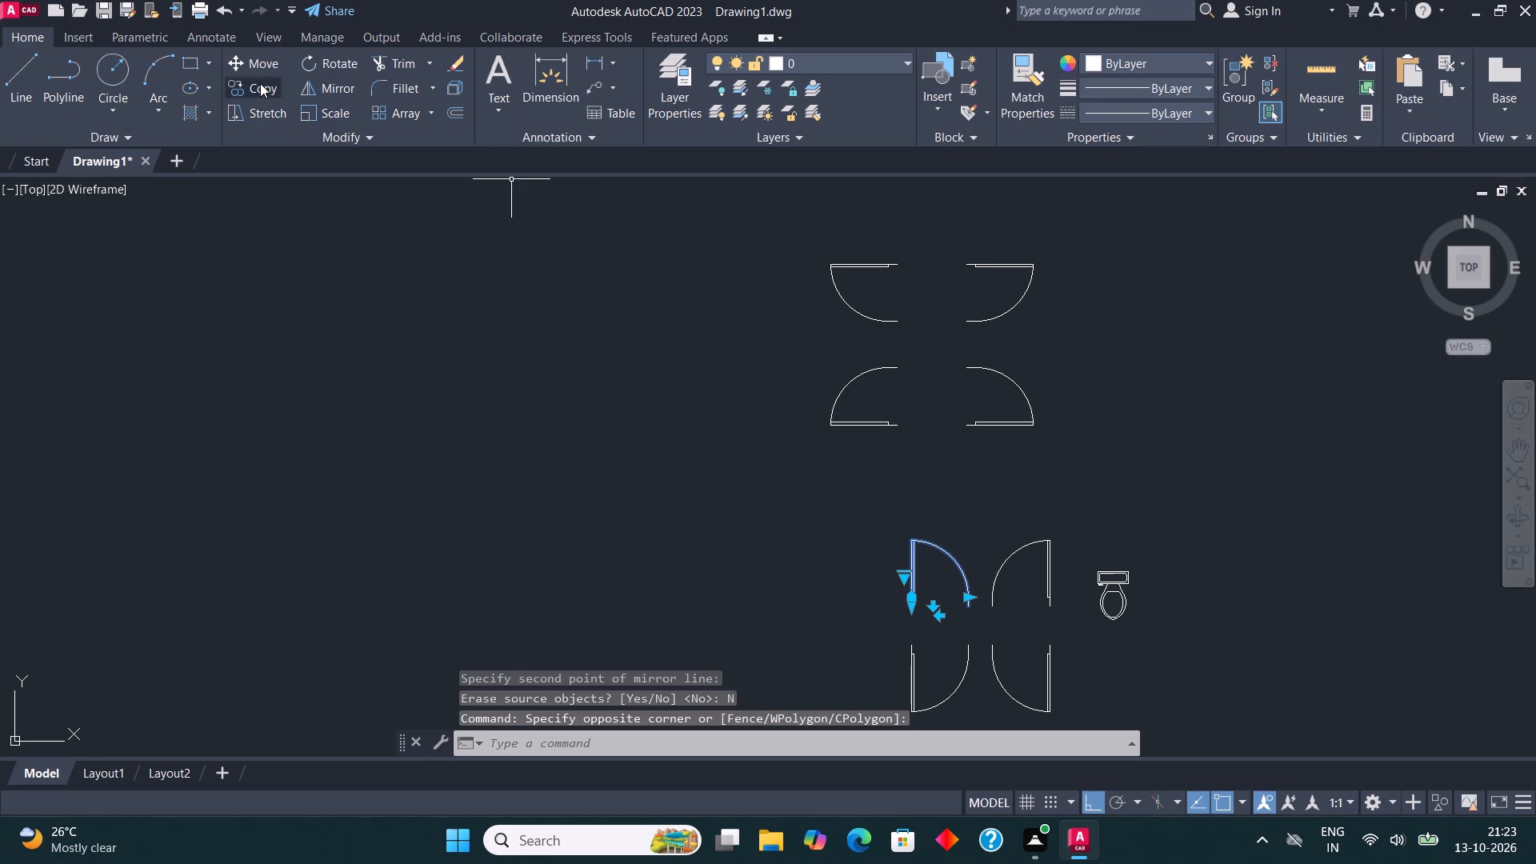
click(260, 83)
click(916, 611)
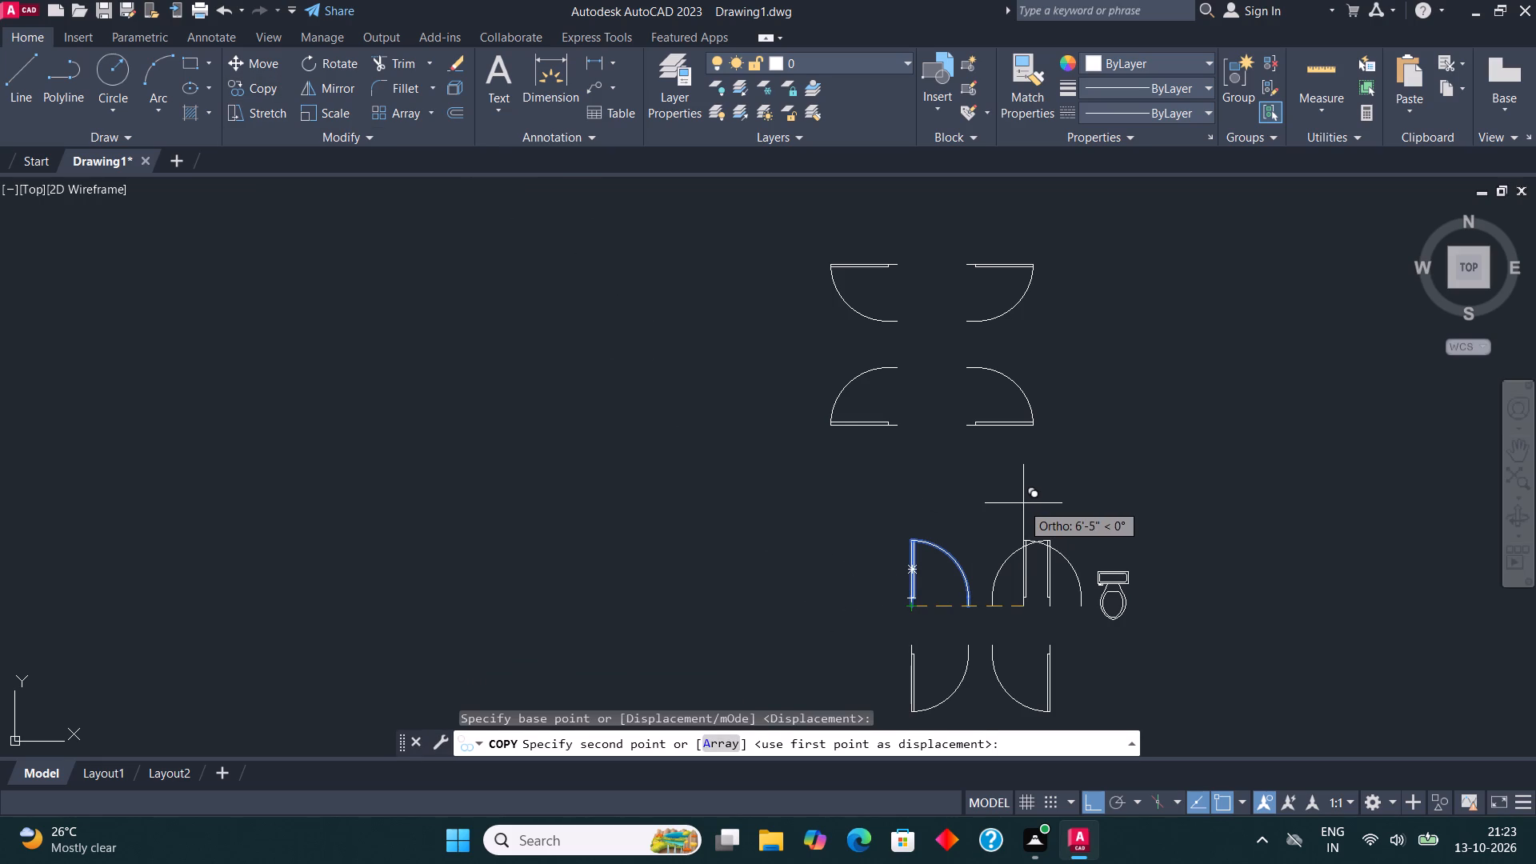
key(F8)
scroll(1023, 503, down, 3)
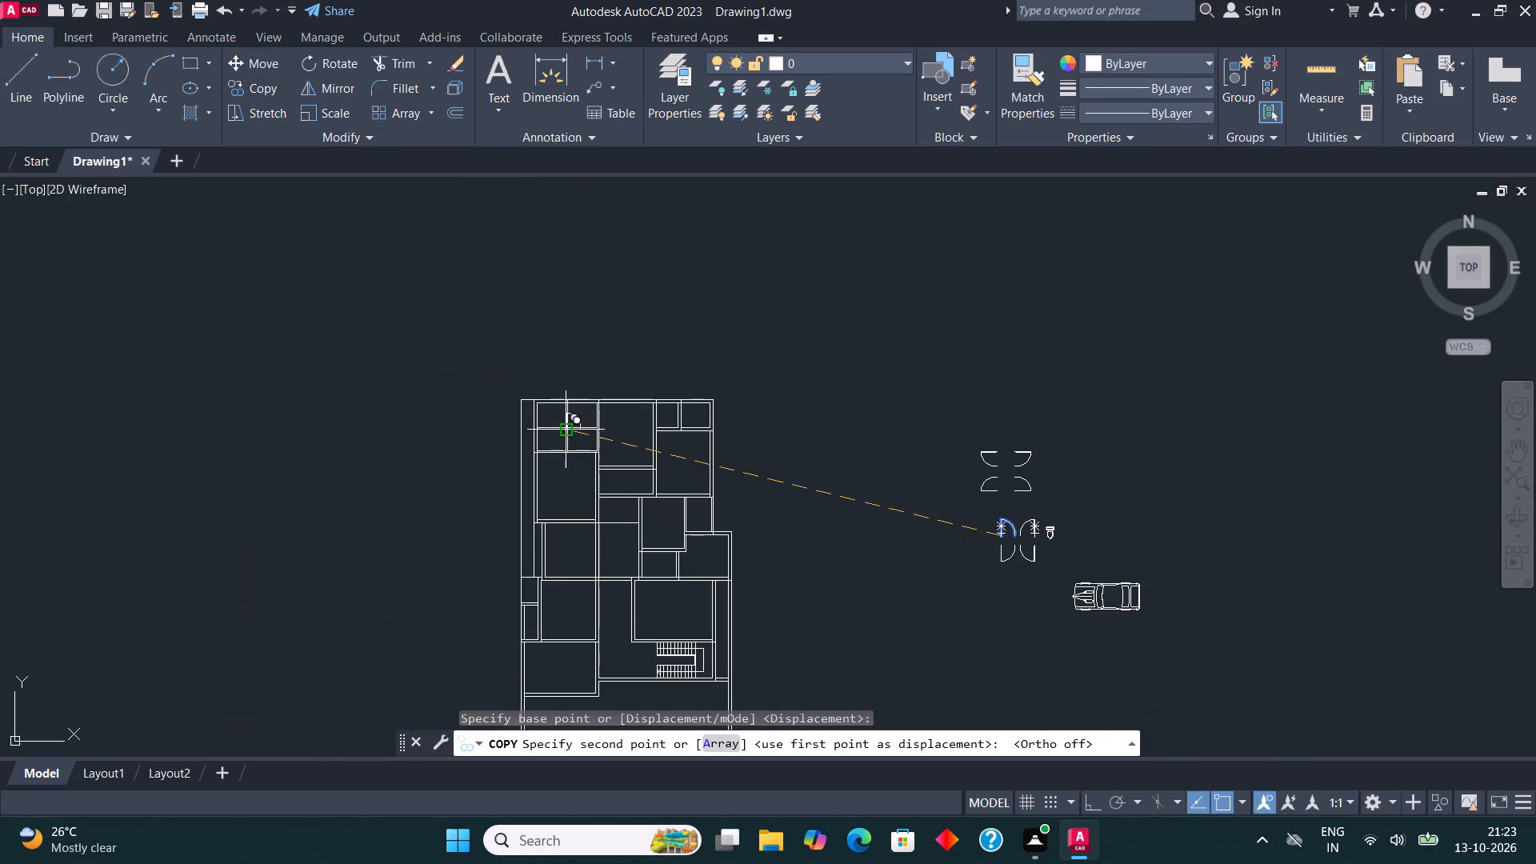
scroll(550, 426, up, 4)
scroll(462, 437, up, 3)
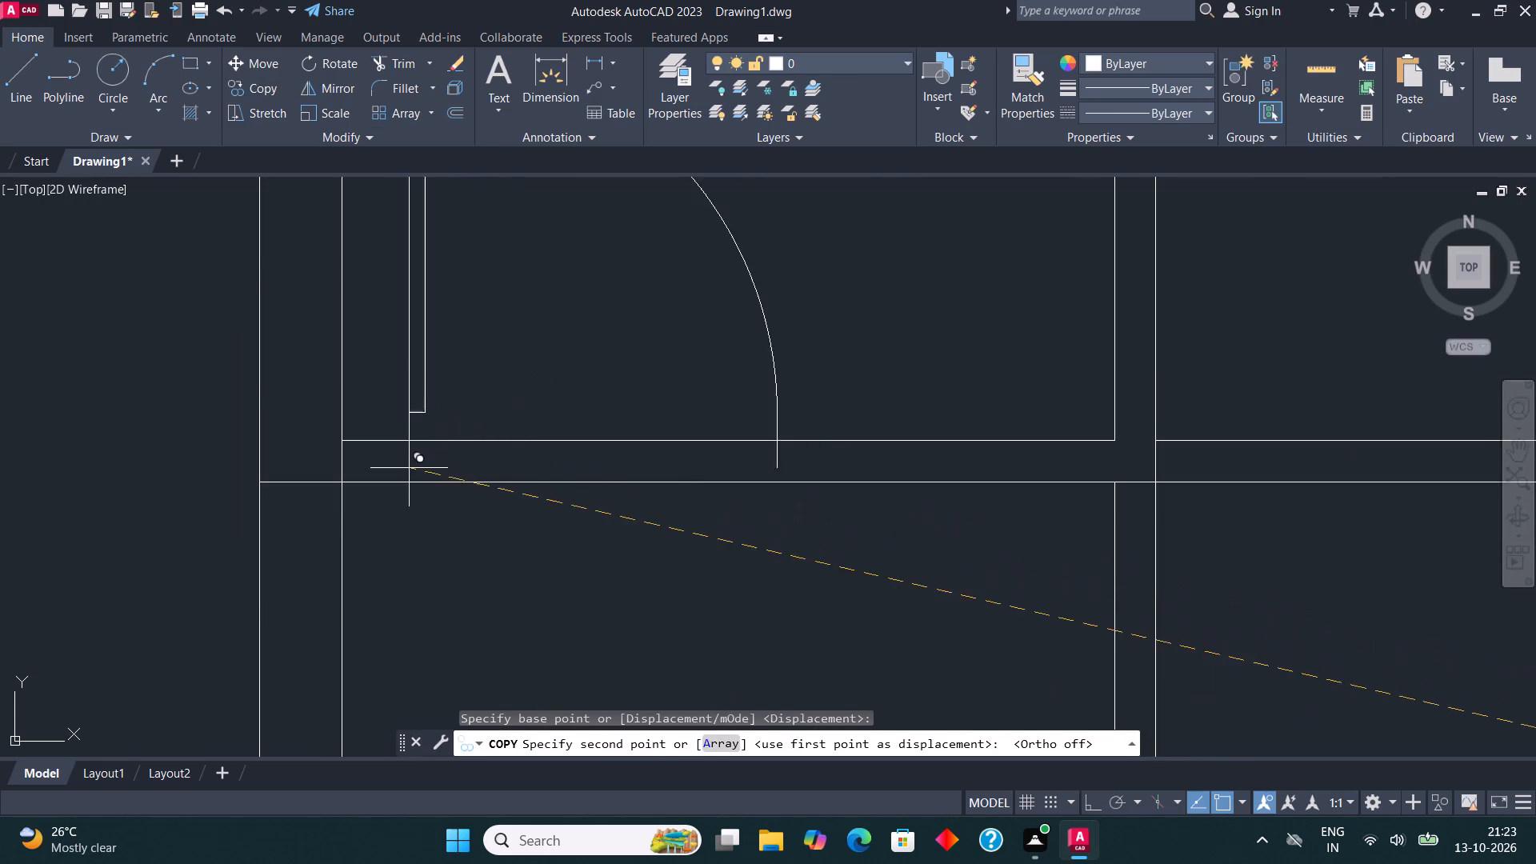
click(374, 483)
scroll(438, 520, down, 2)
key(Escape)
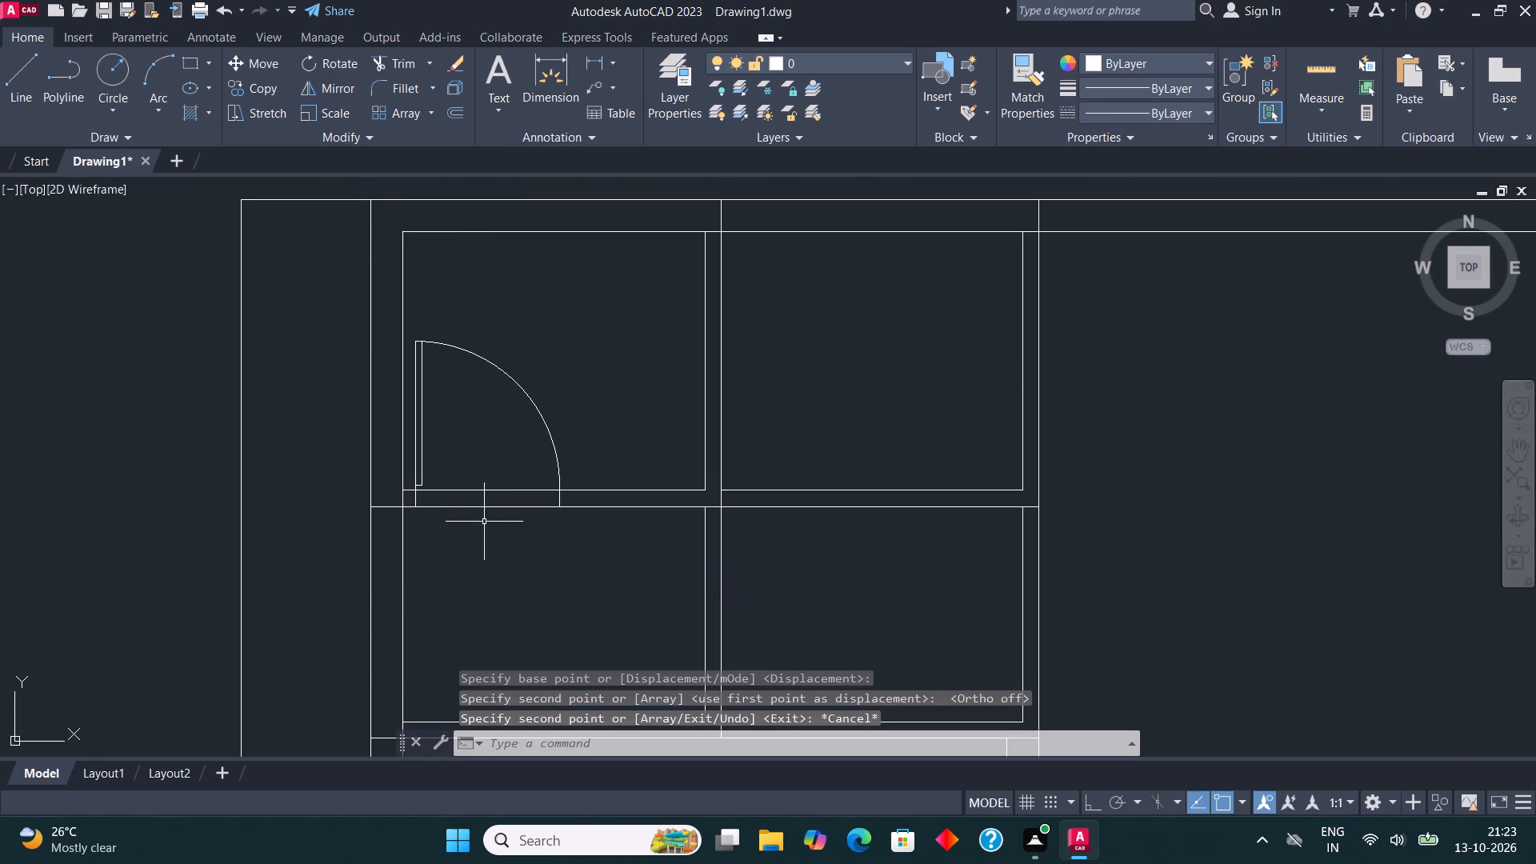
Scale the copied door in the top-left room down to about half its size from its lower hinge-side corner.
scroll(511, 513, down, 1)
click(489, 403)
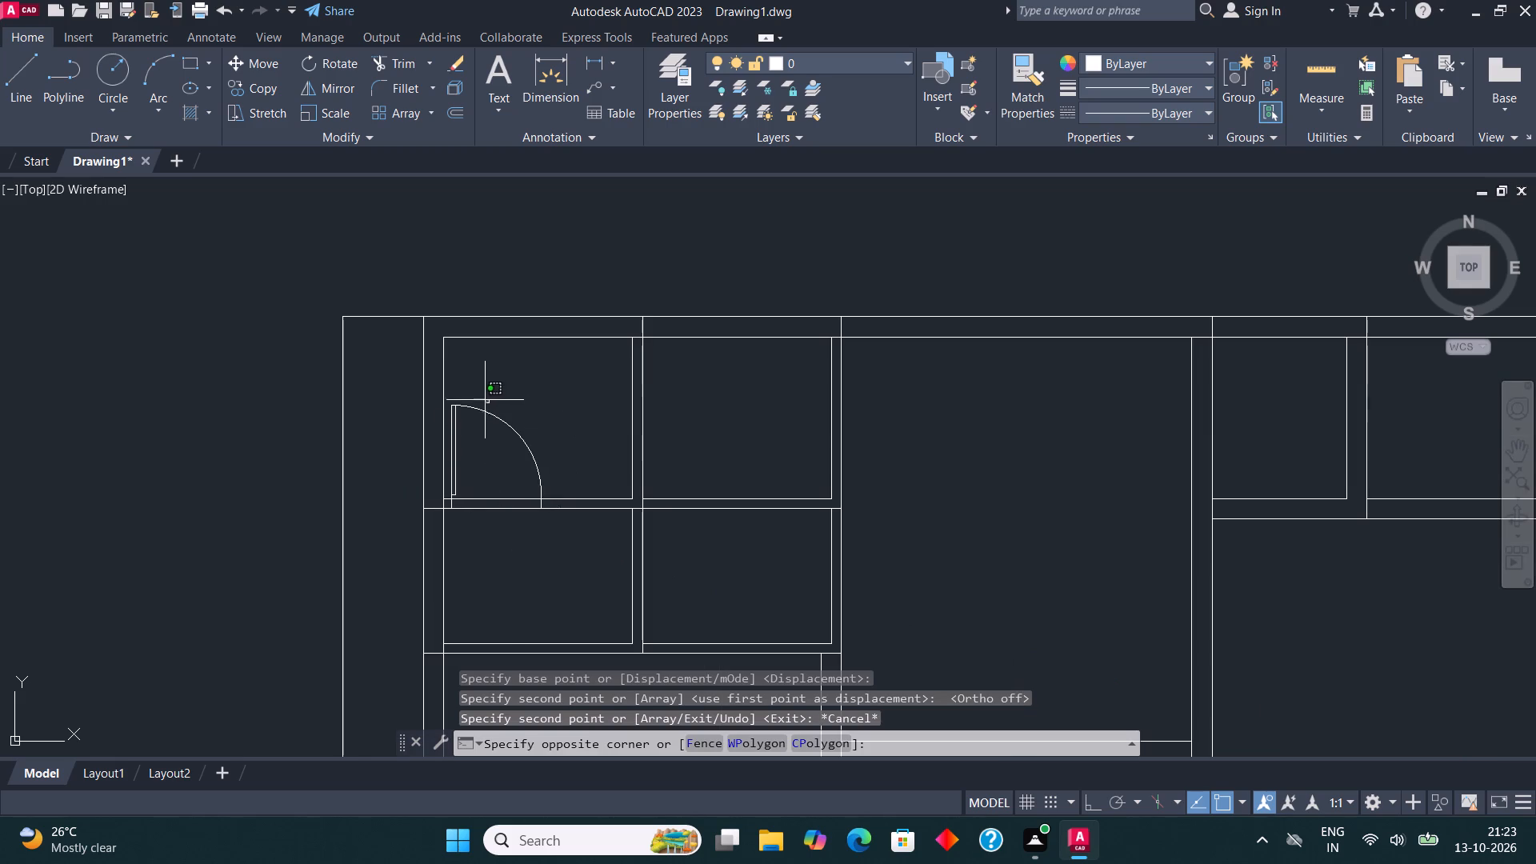
click(464, 442)
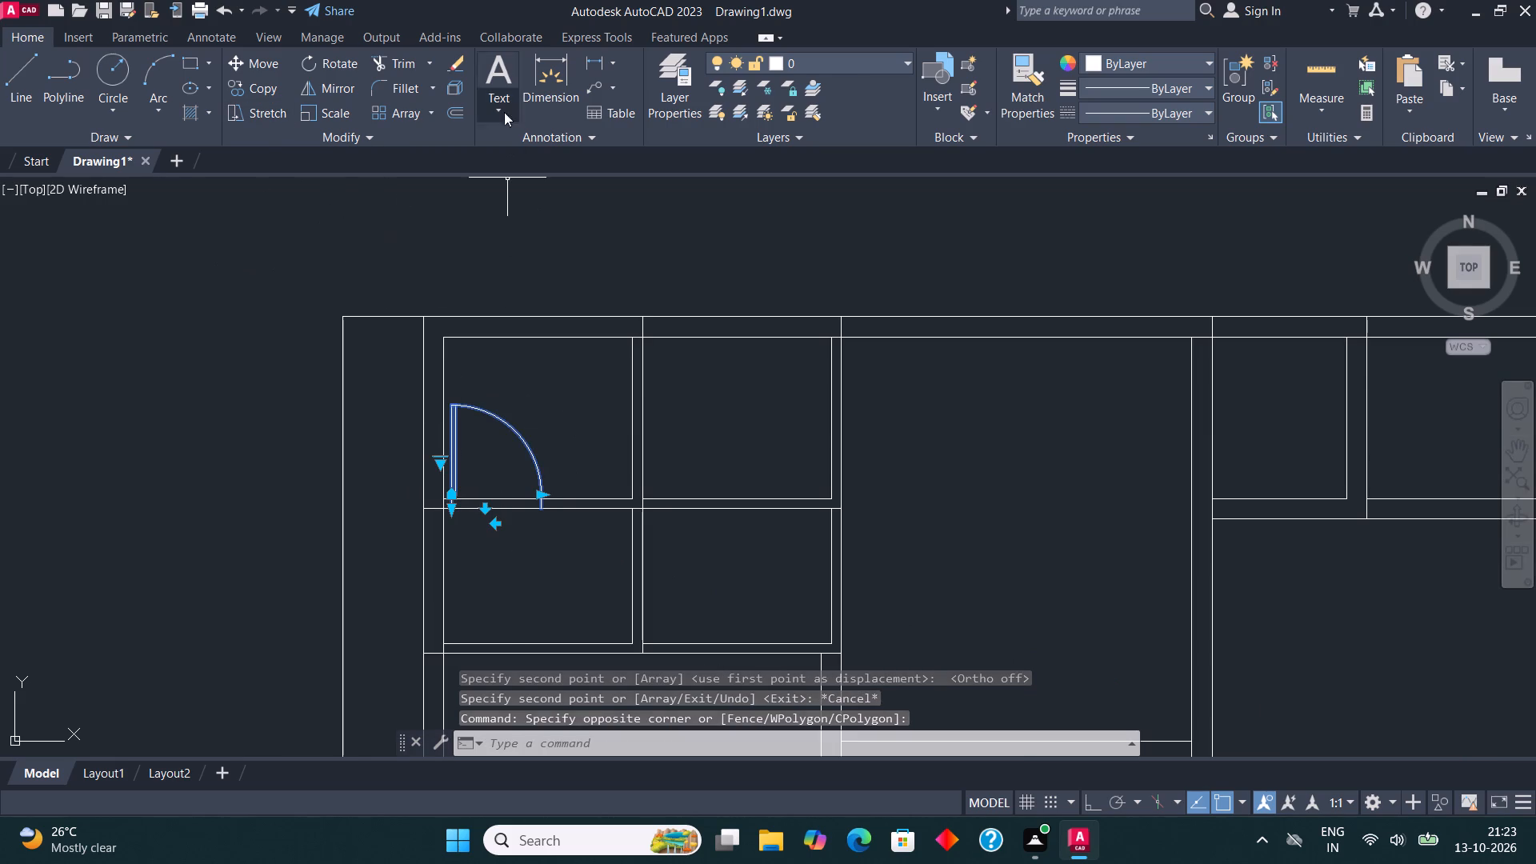
click(318, 114)
scroll(441, 502, up, 2)
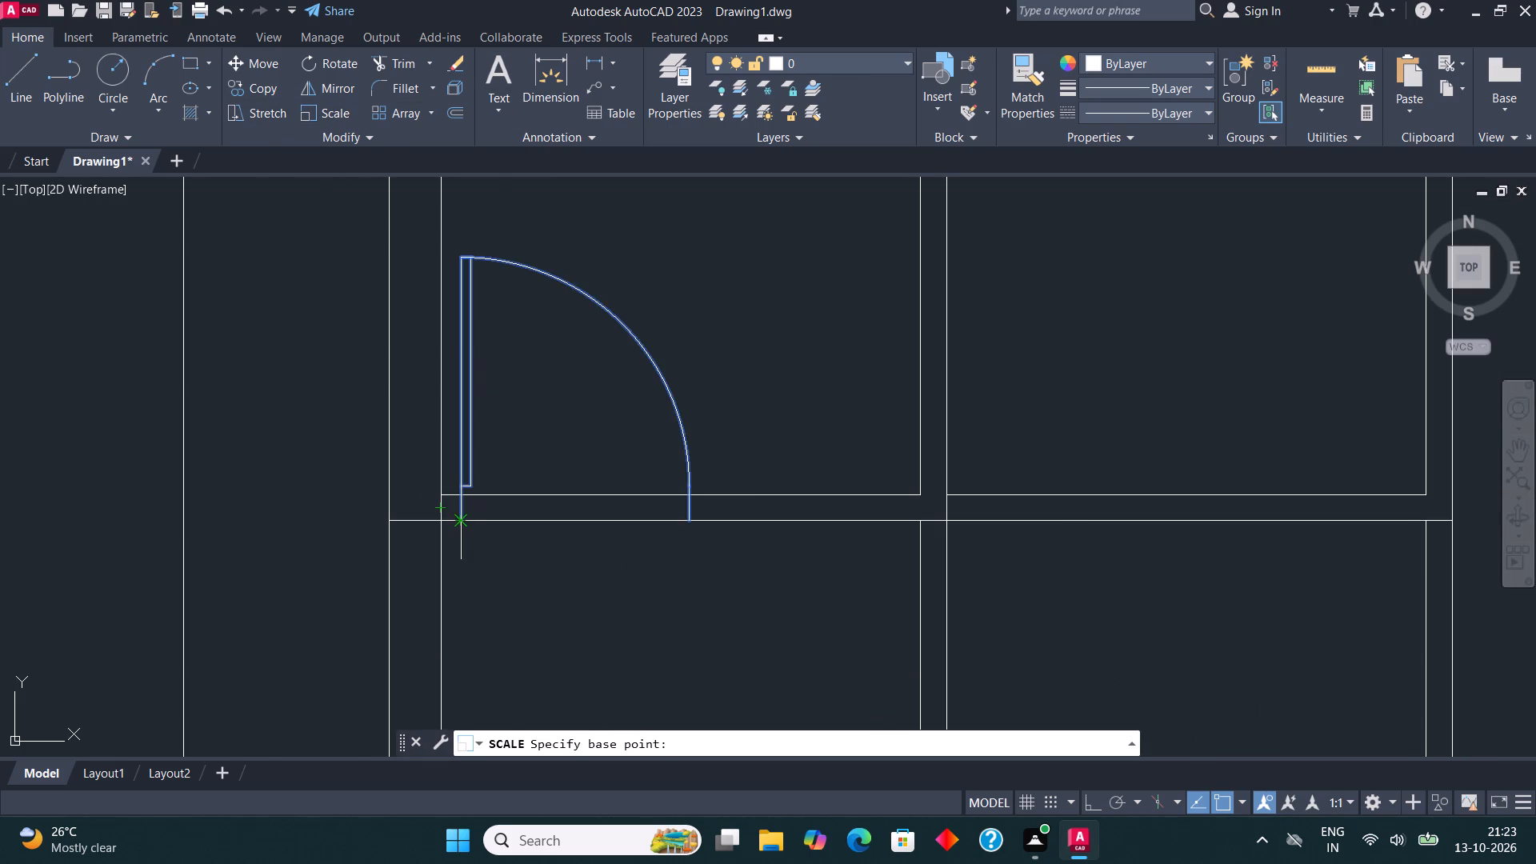
click(463, 521)
click(491, 463)
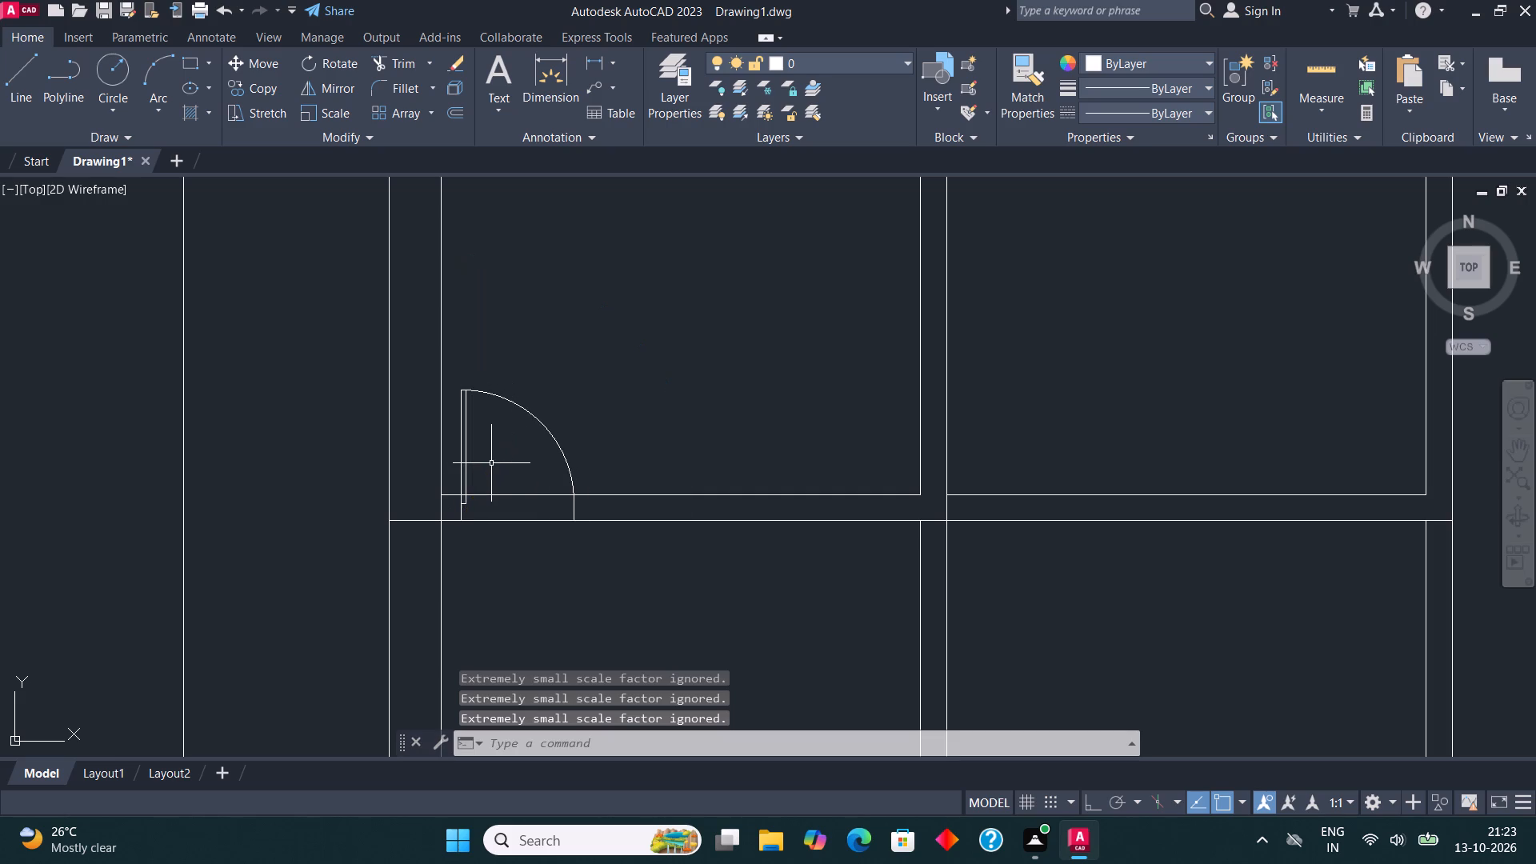
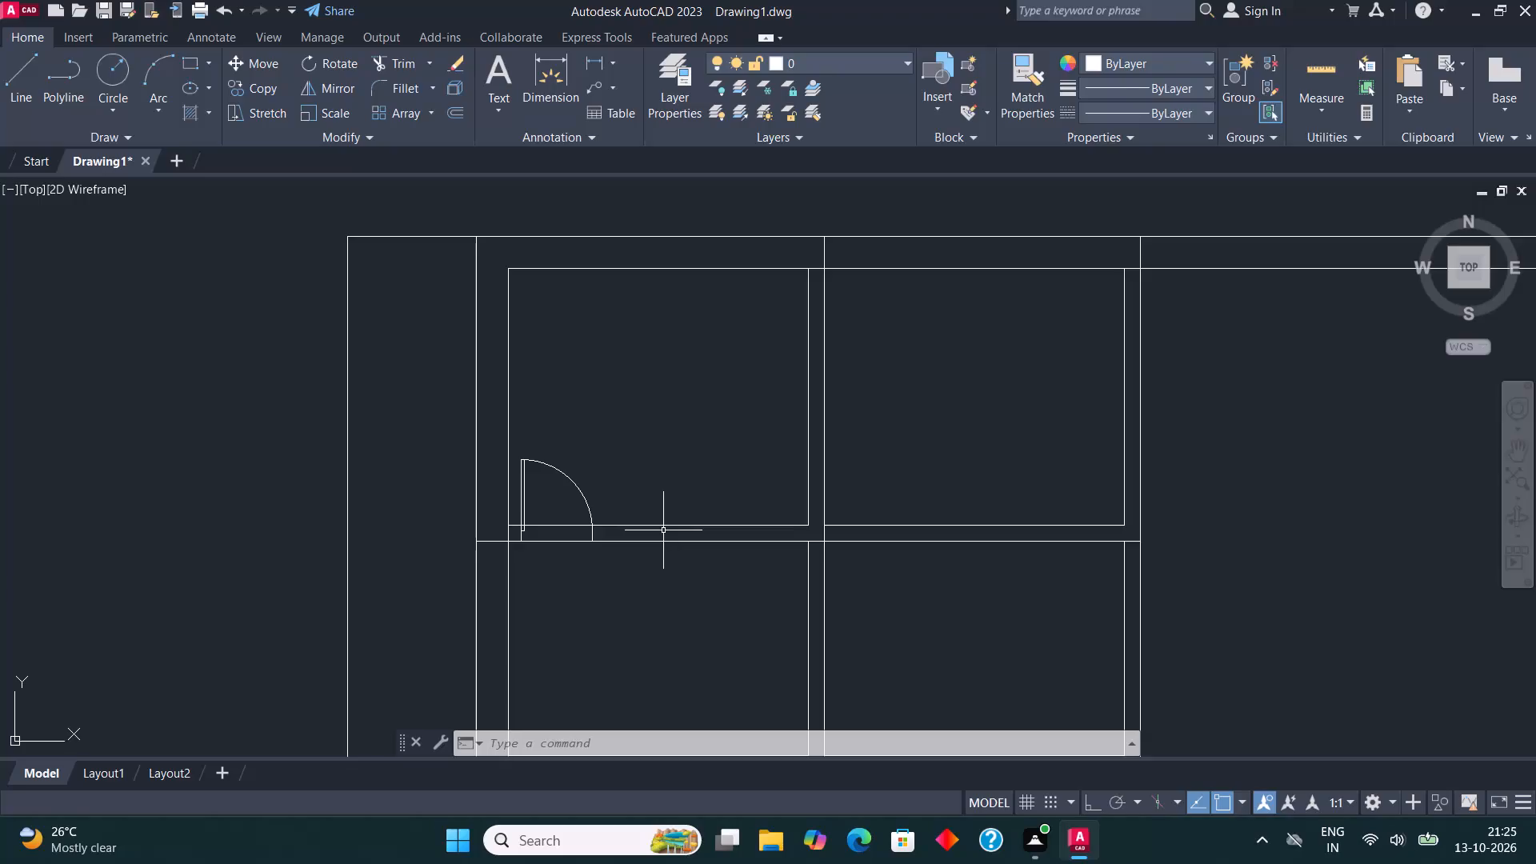
Mirror the upper-left room's door across a vertical line on the partition into the adjacent room, keeping the original door.
click(539, 457)
click(540, 477)
click(532, 459)
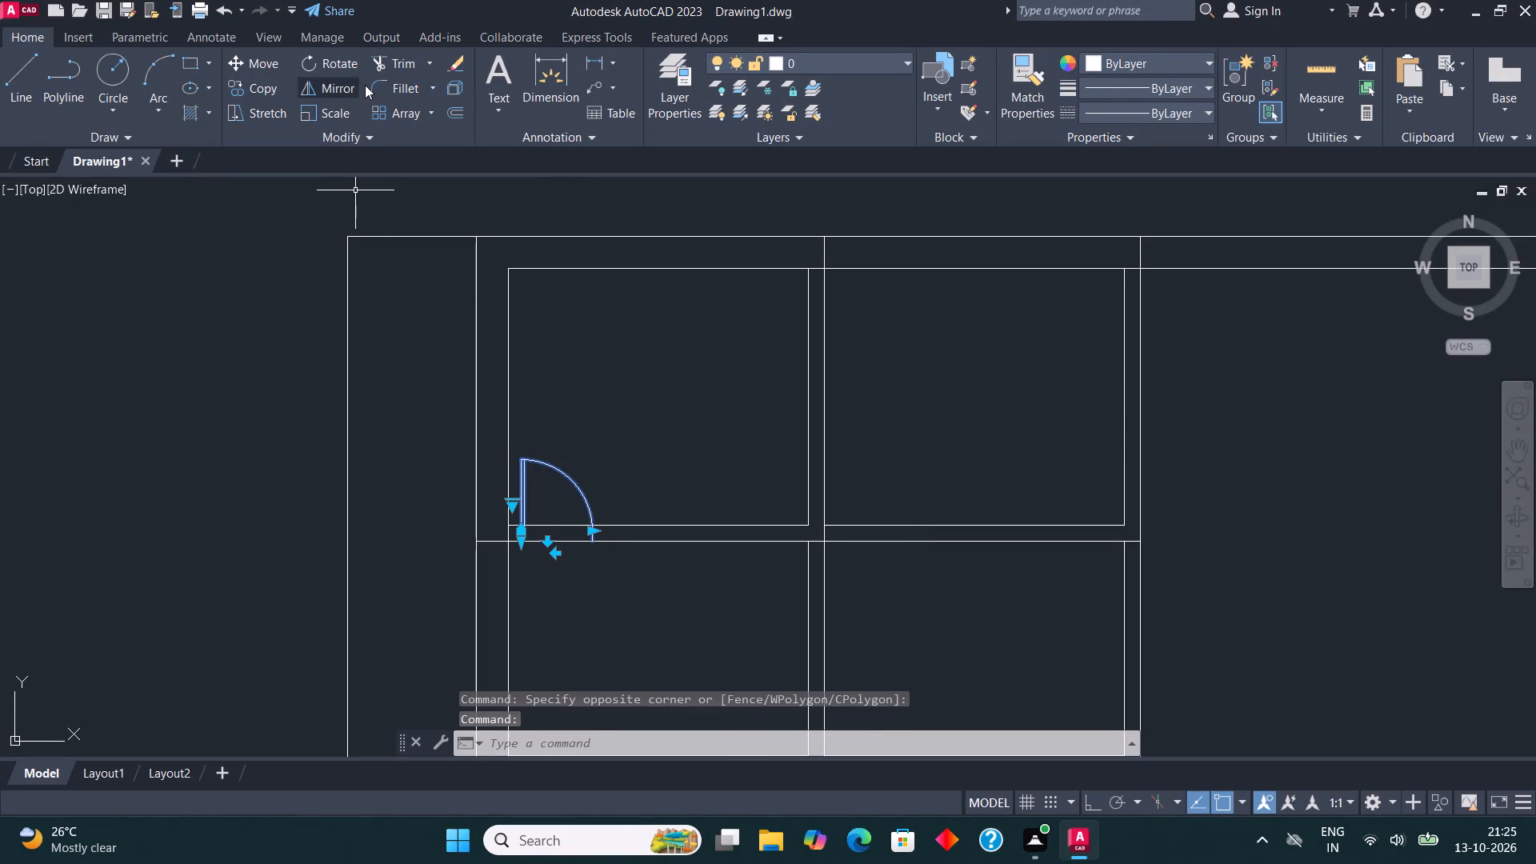
click(348, 88)
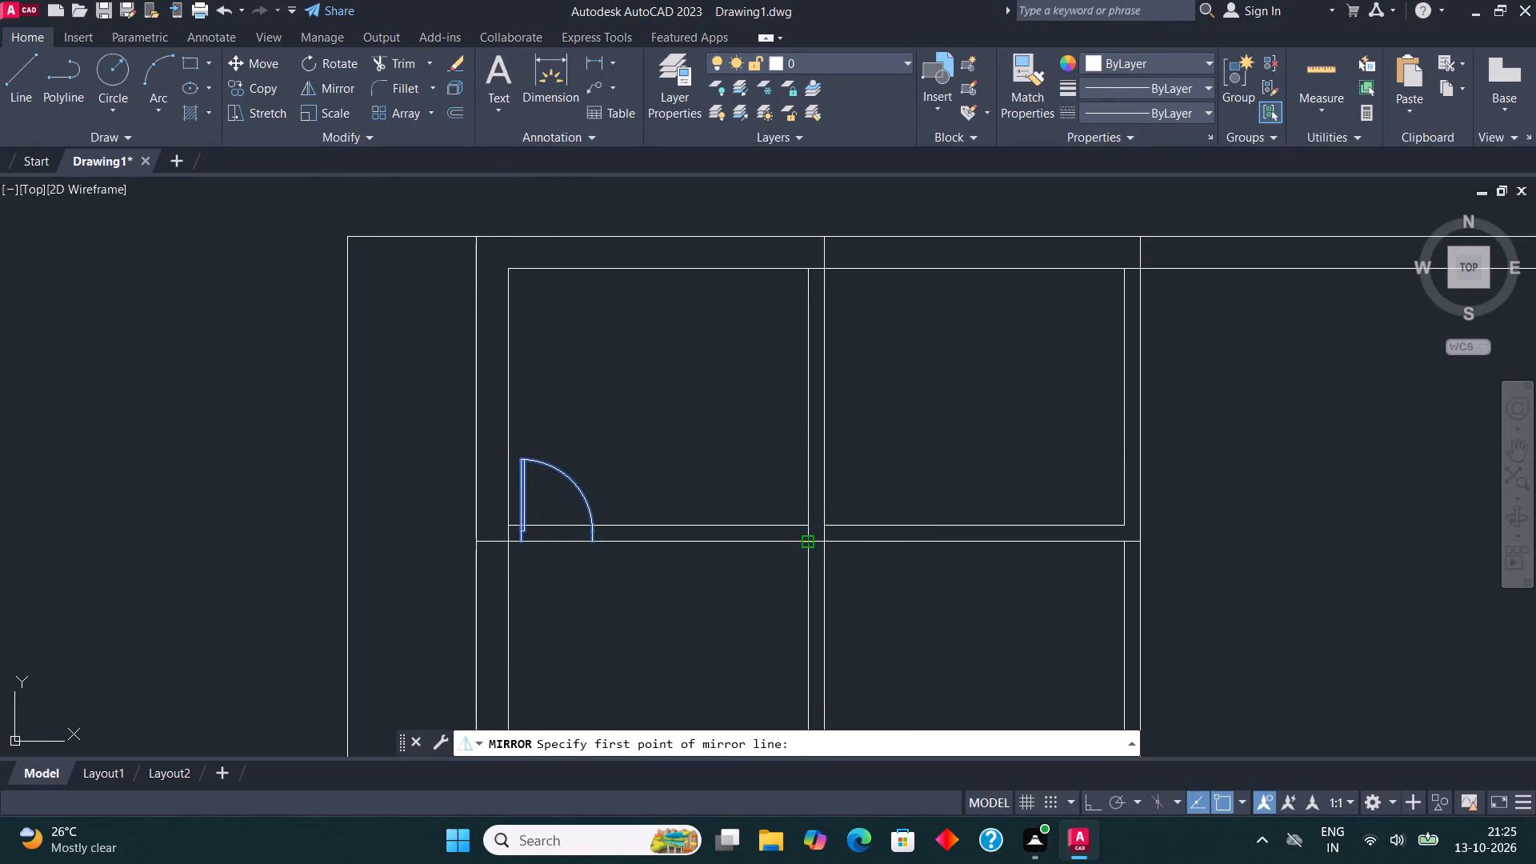
click(815, 543)
key(F8)
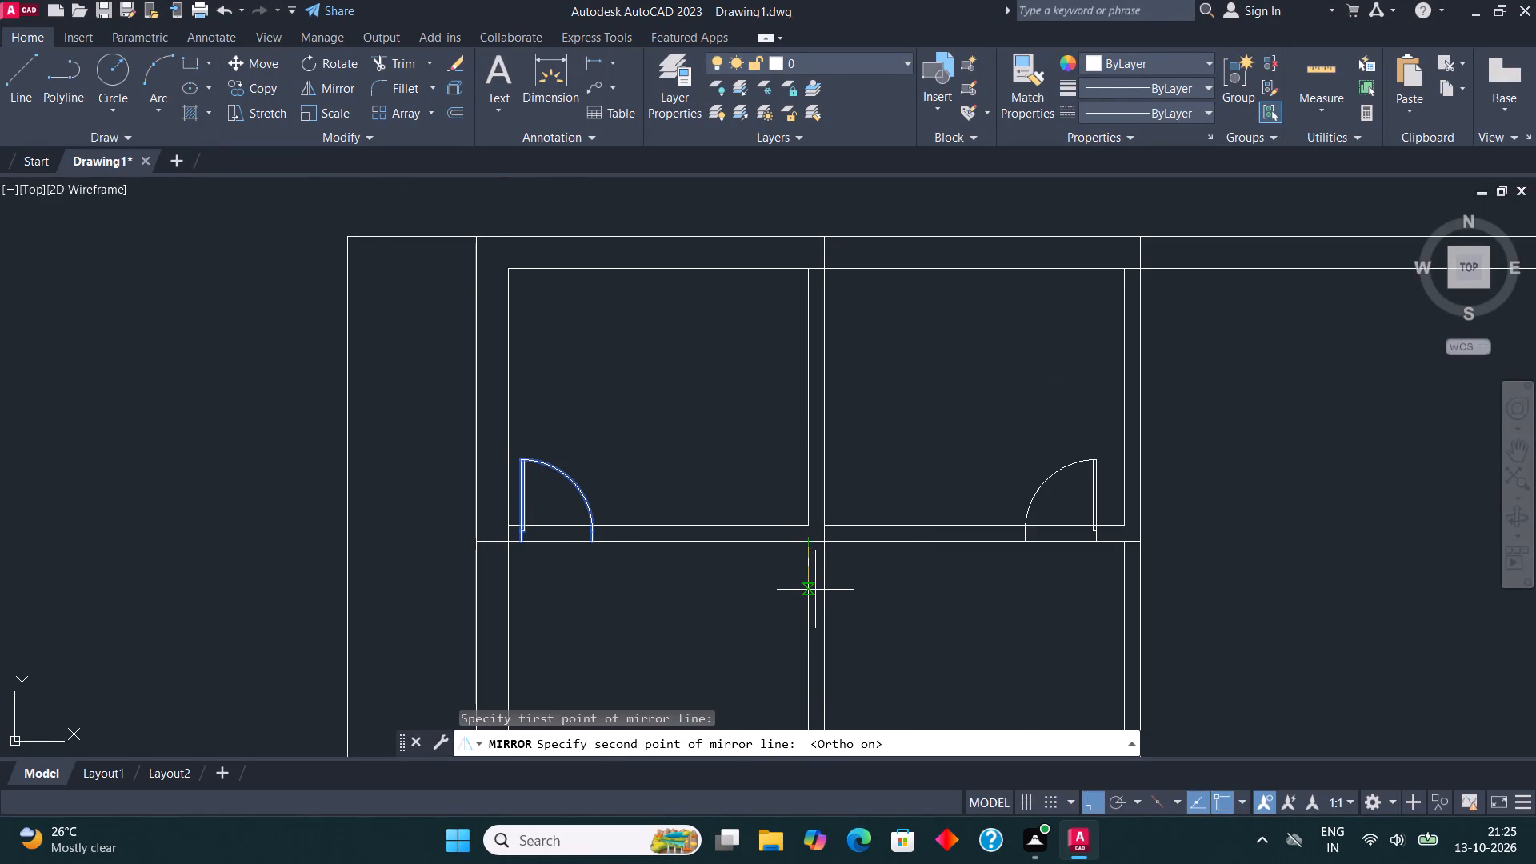
click(815, 603)
click(743, 740)
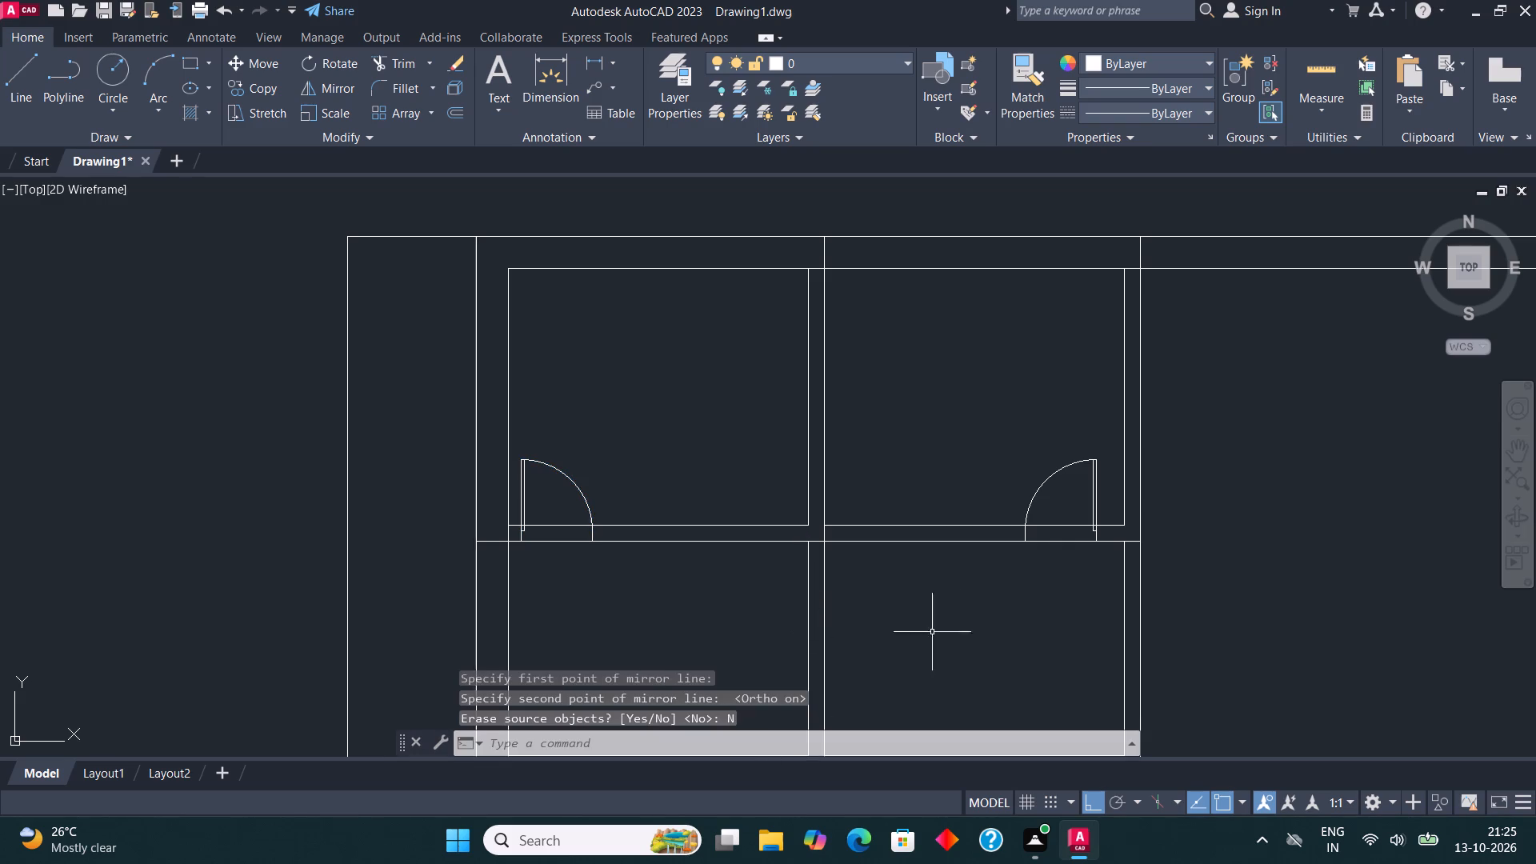
Move the mirrored door horizontally along the lower wall, closer to the room's right-hand wall corner.
middle_drag(1069, 500, 734, 524)
scroll(735, 542, up, 1)
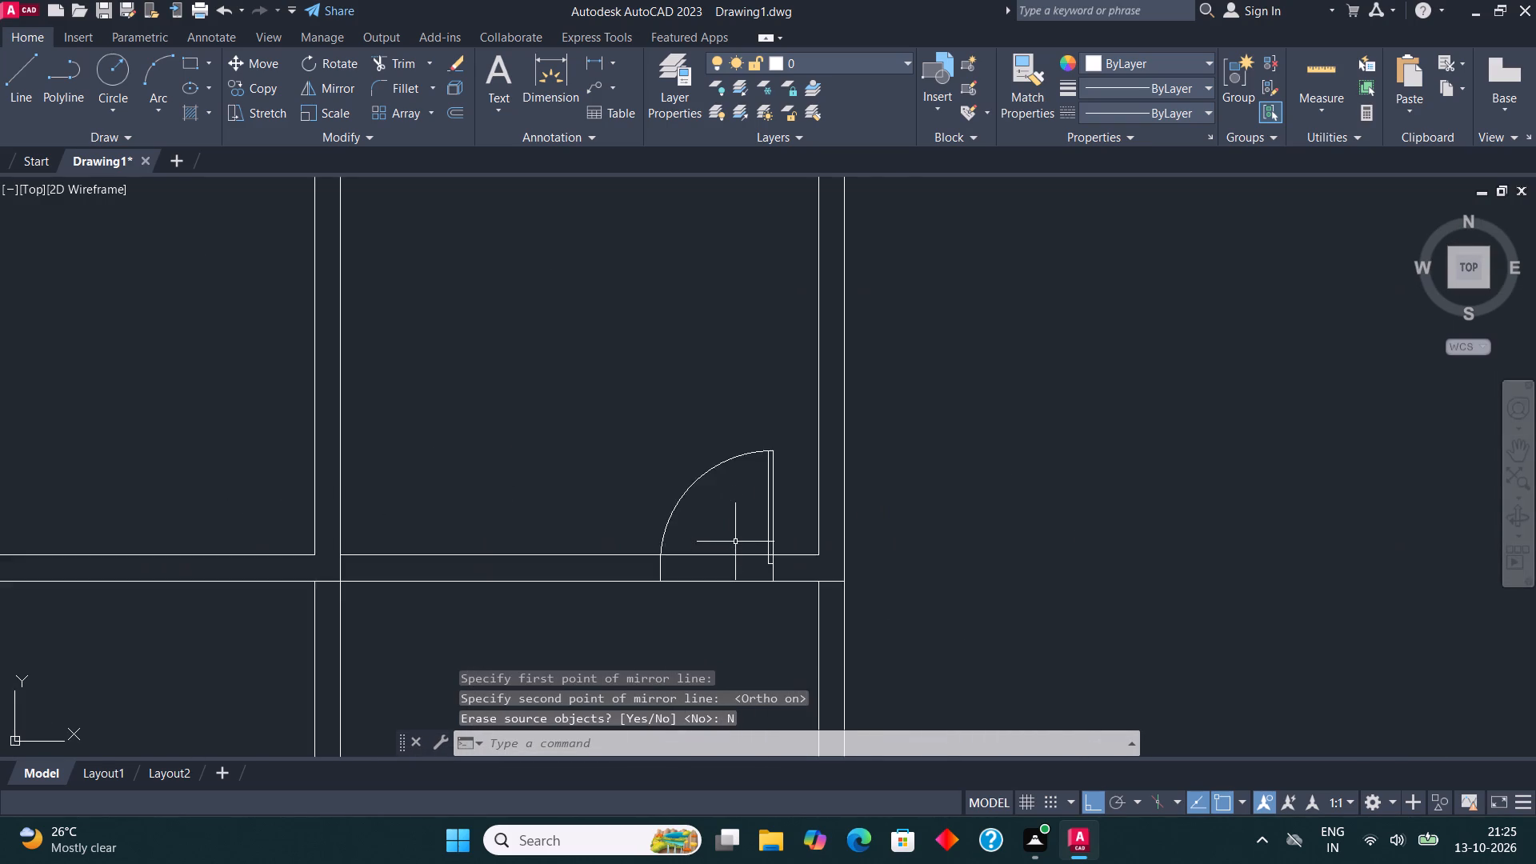
scroll(735, 542, up, 1)
click(724, 510)
click(611, 410)
click(252, 59)
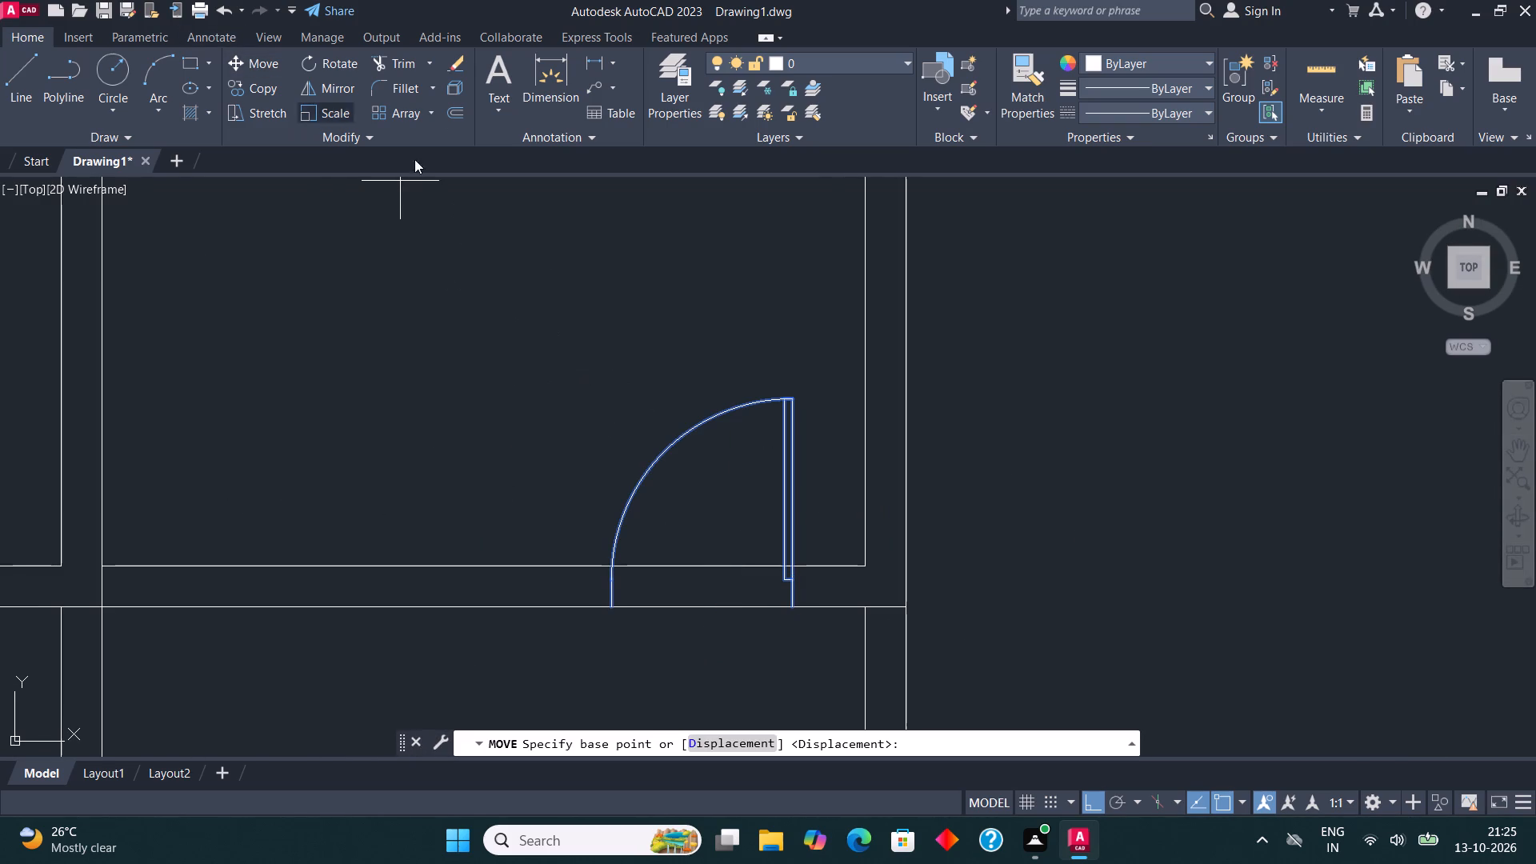
scroll(714, 610, up, 2)
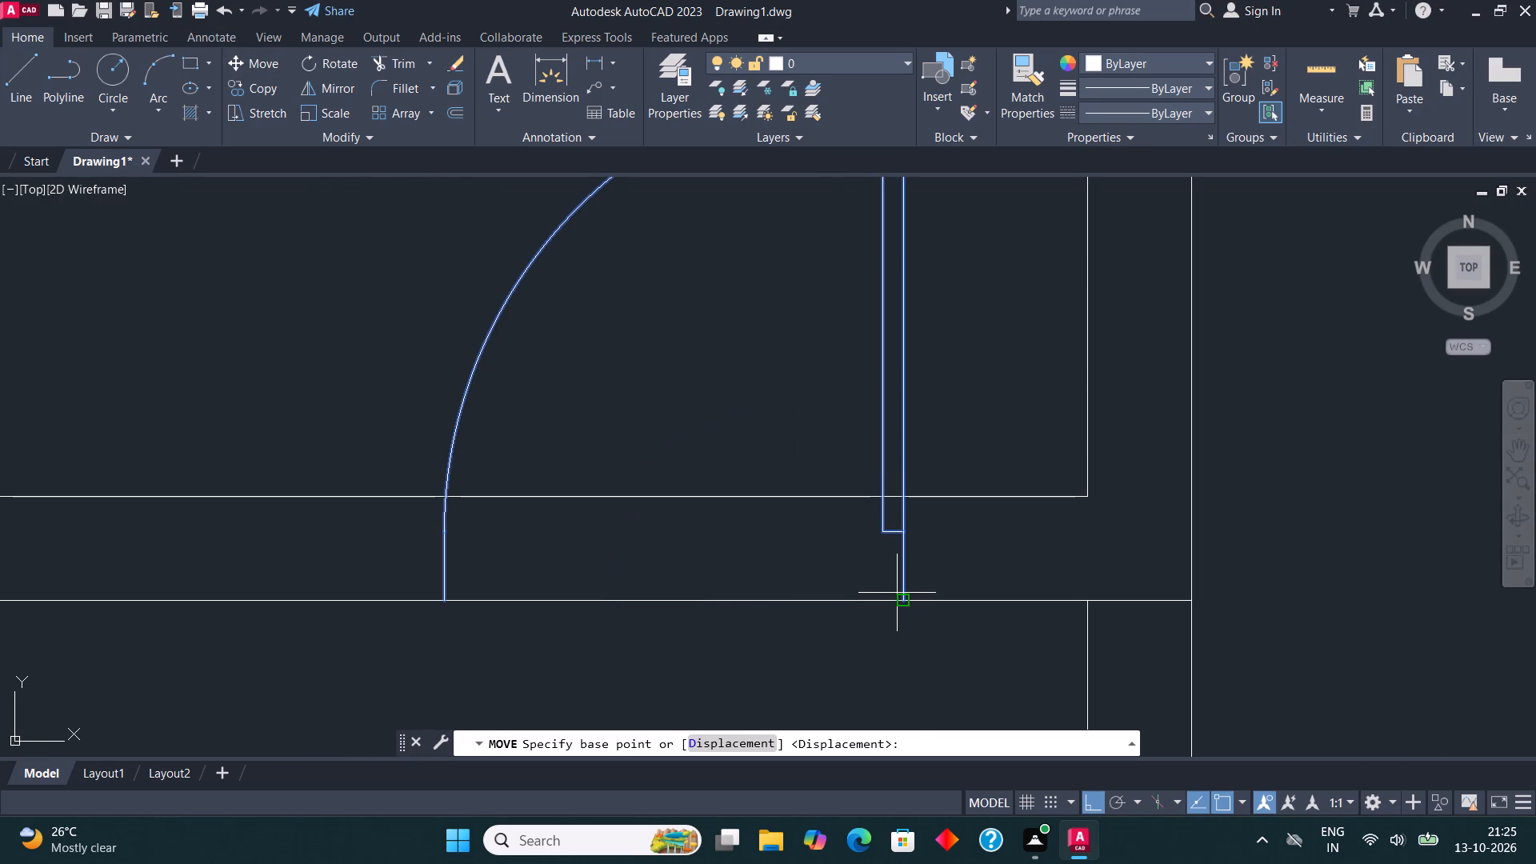
click(901, 593)
click(1030, 599)
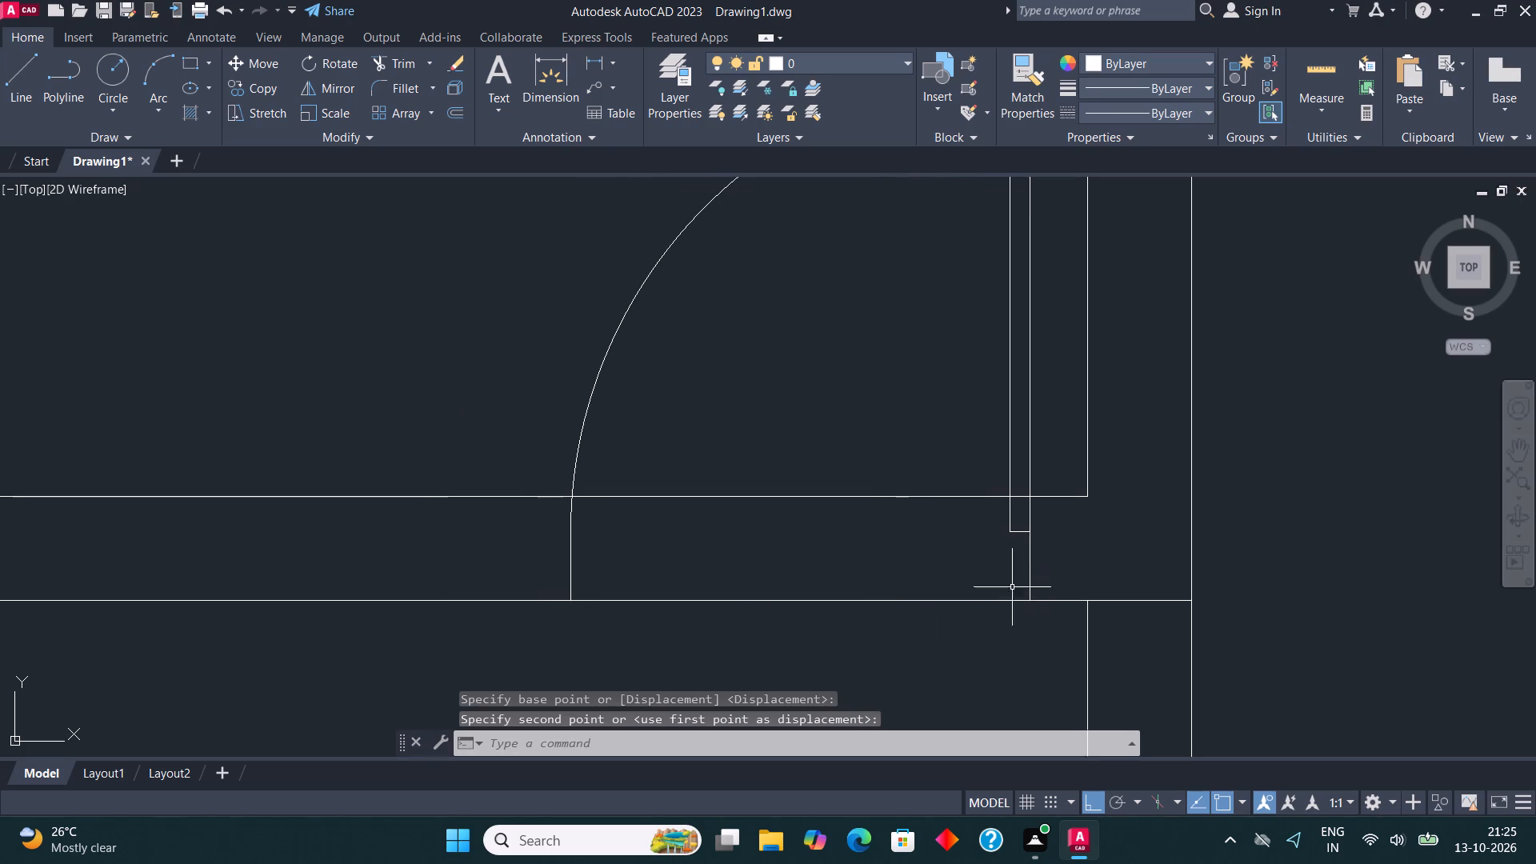
Copy the vertical-leaf, right-swinging door symbol beside the plan into the lower wall of the upper middle room, near its left corner.
scroll(954, 561, down, 3)
scroll(766, 497, down, 2)
middle_drag(790, 462, 794, 422)
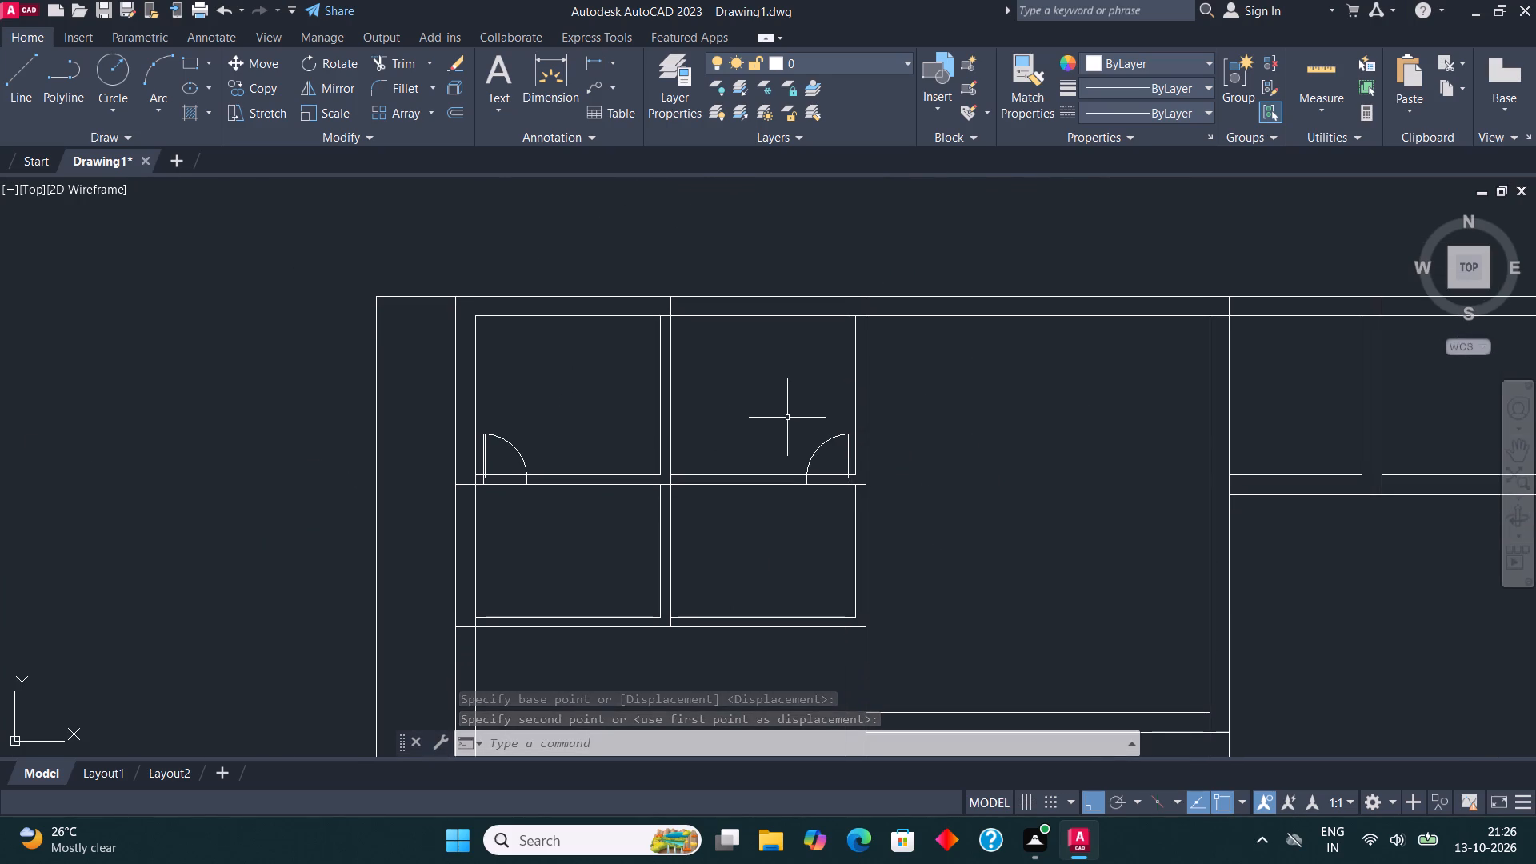
scroll(606, 356, down, 4)
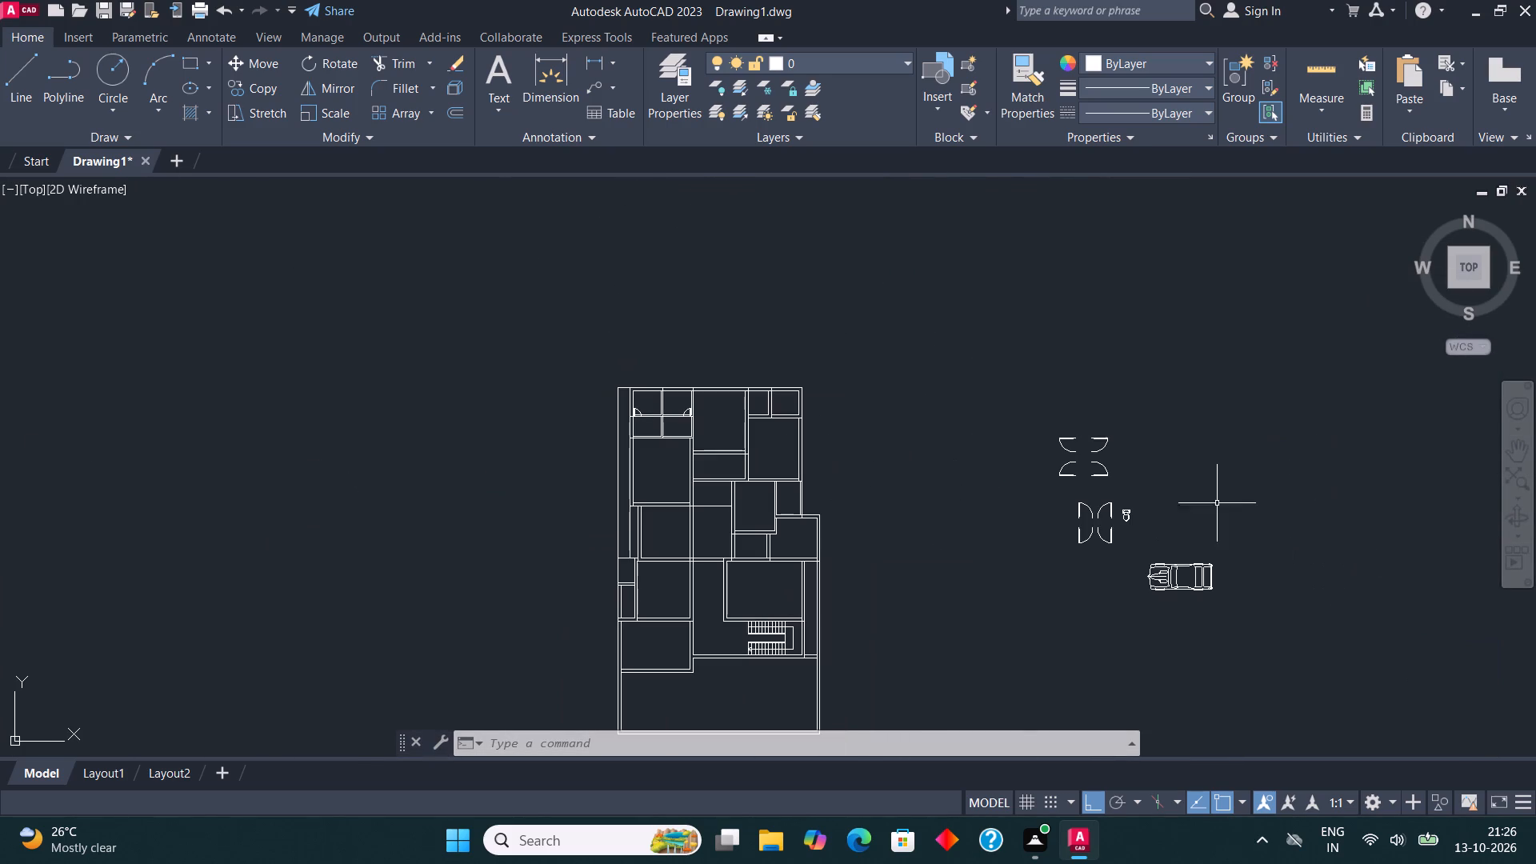
scroll(1086, 515, up, 4)
click(1020, 512)
click(938, 456)
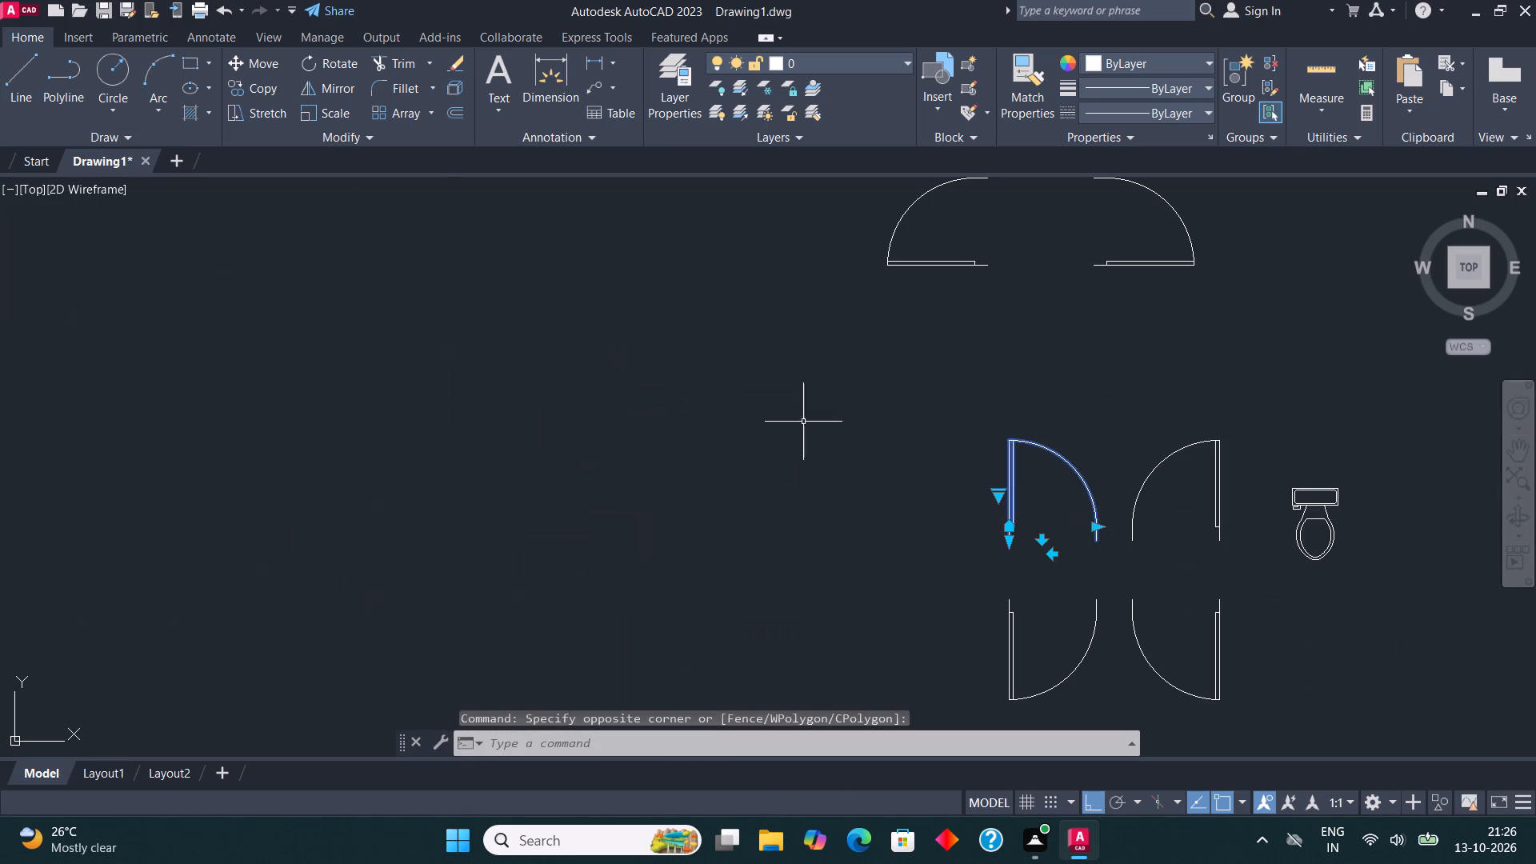
click(258, 90)
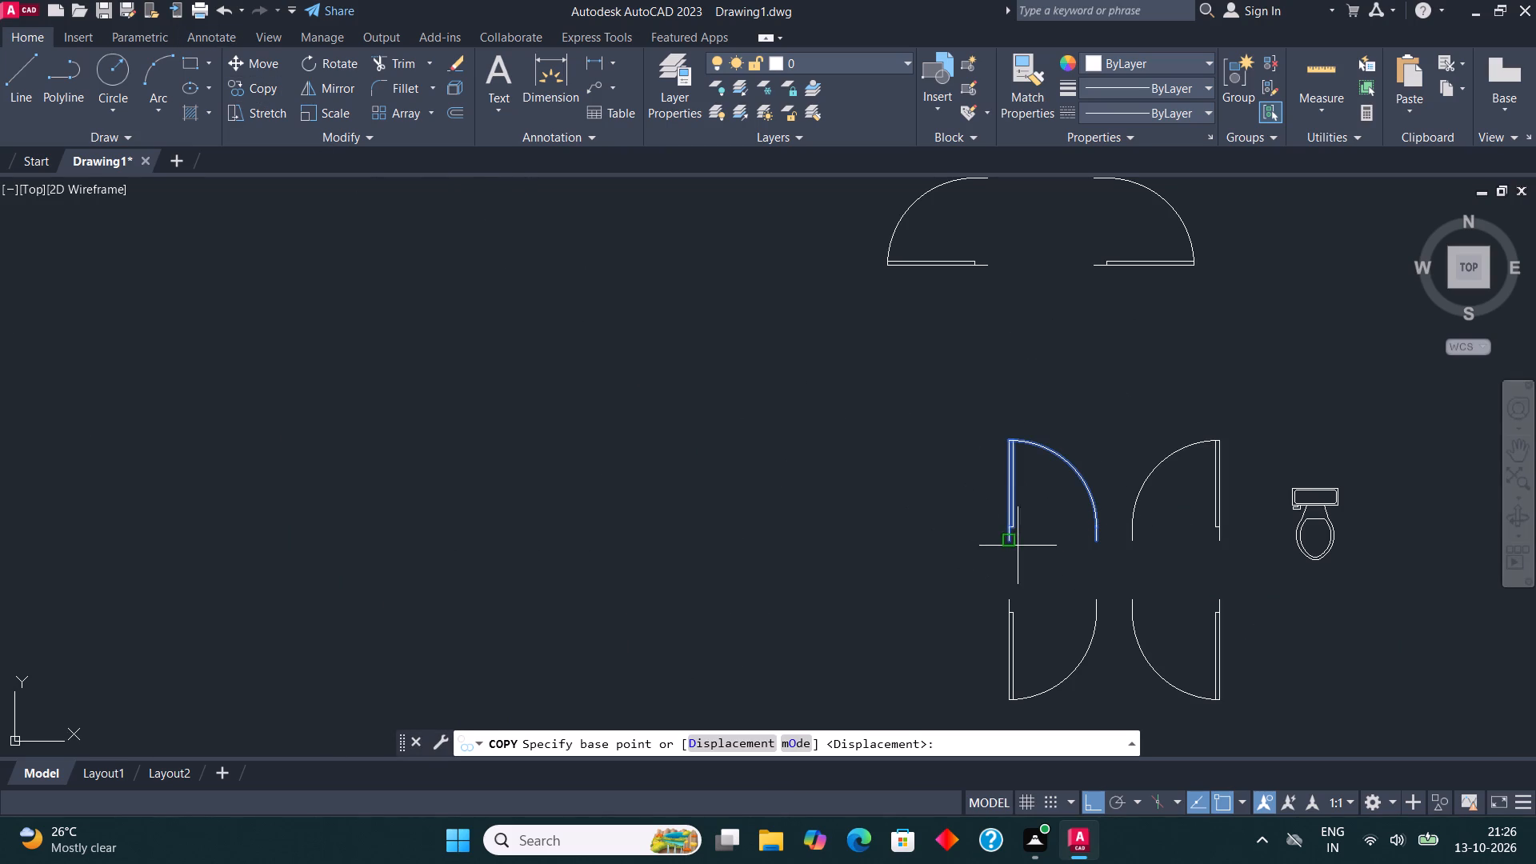
click(1008, 545)
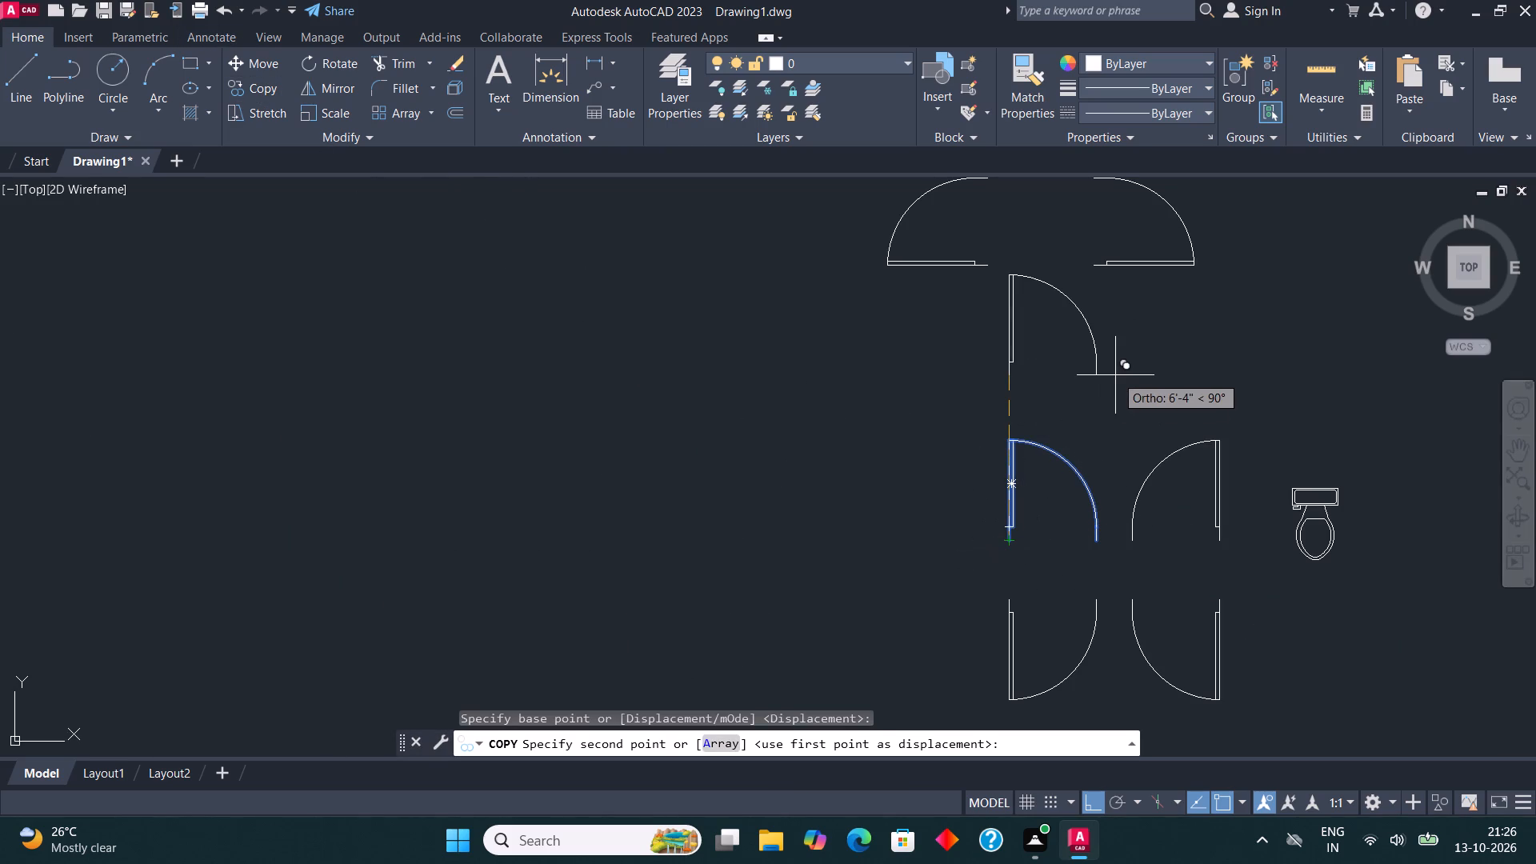
key(F8)
scroll(1149, 429, down, 4)
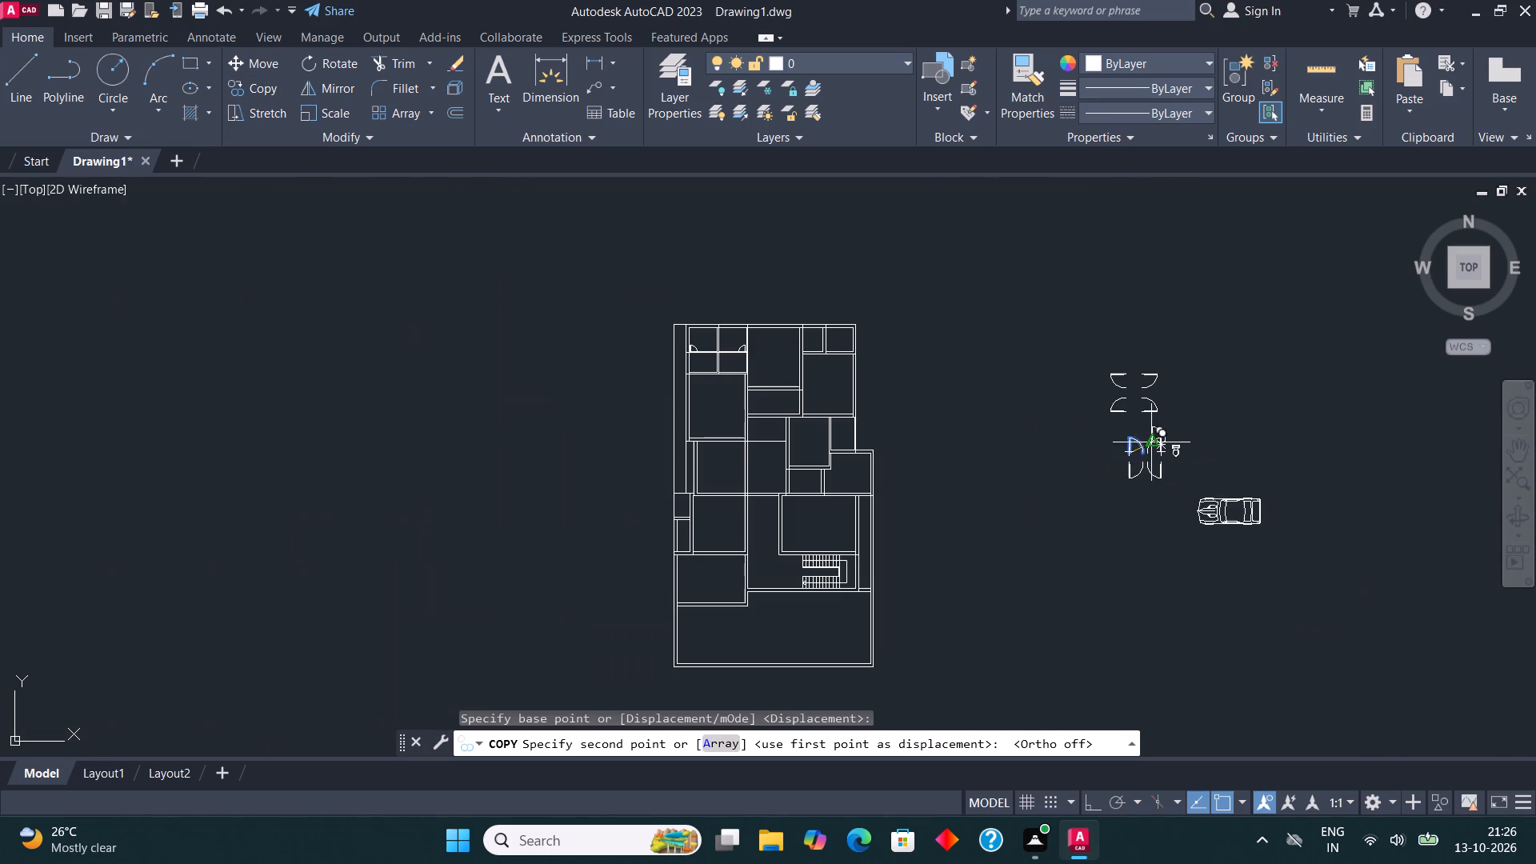
scroll(754, 382, up, 4)
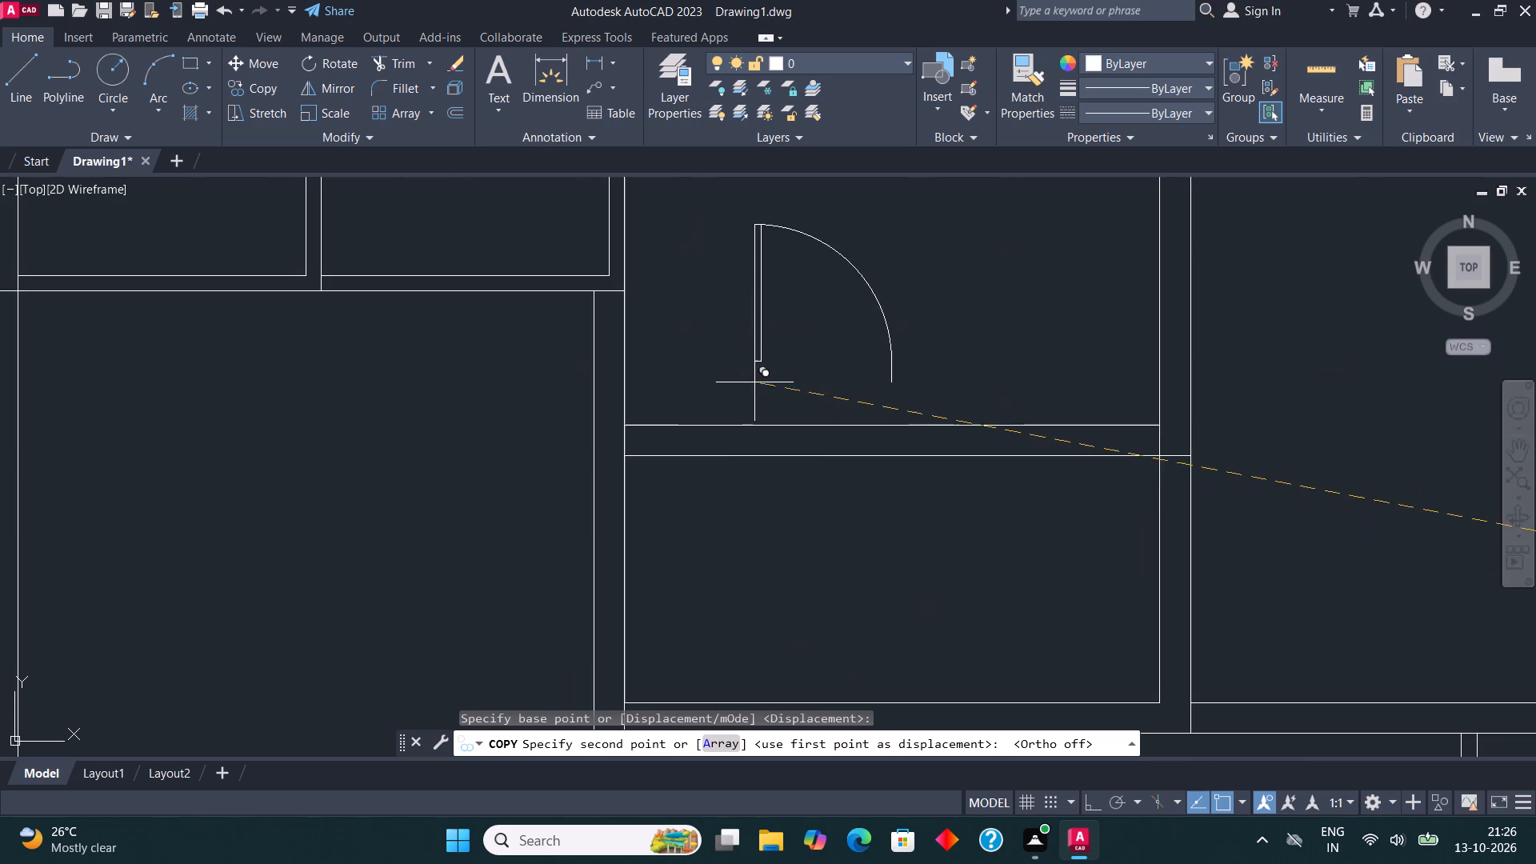
scroll(754, 382, up, 1)
scroll(689, 433, up, 2)
click(545, 493)
scroll(513, 534, down, 2)
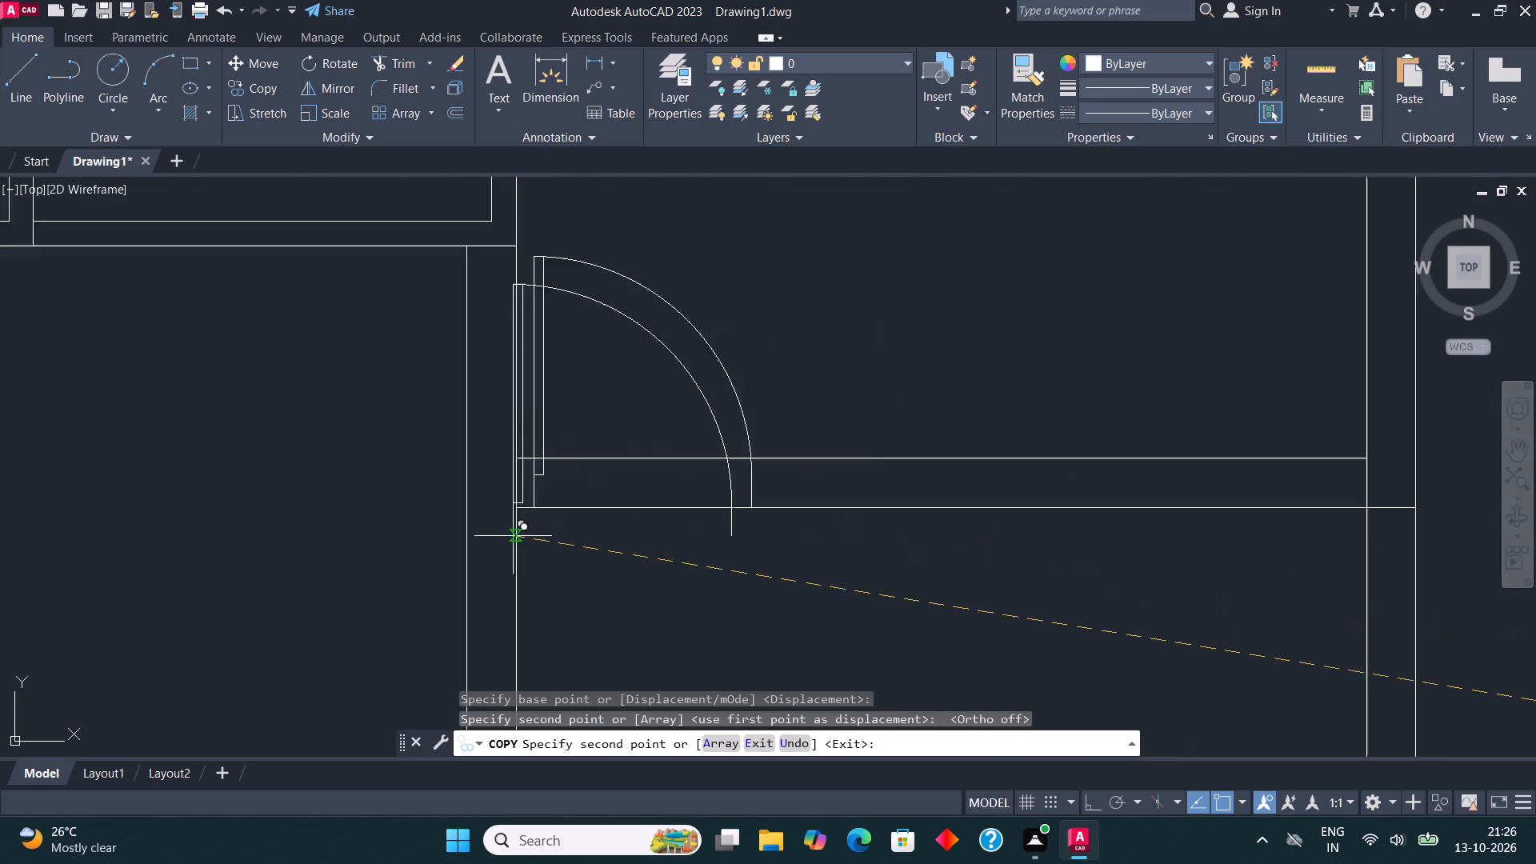
scroll(513, 536, down, 1)
key(Escape)
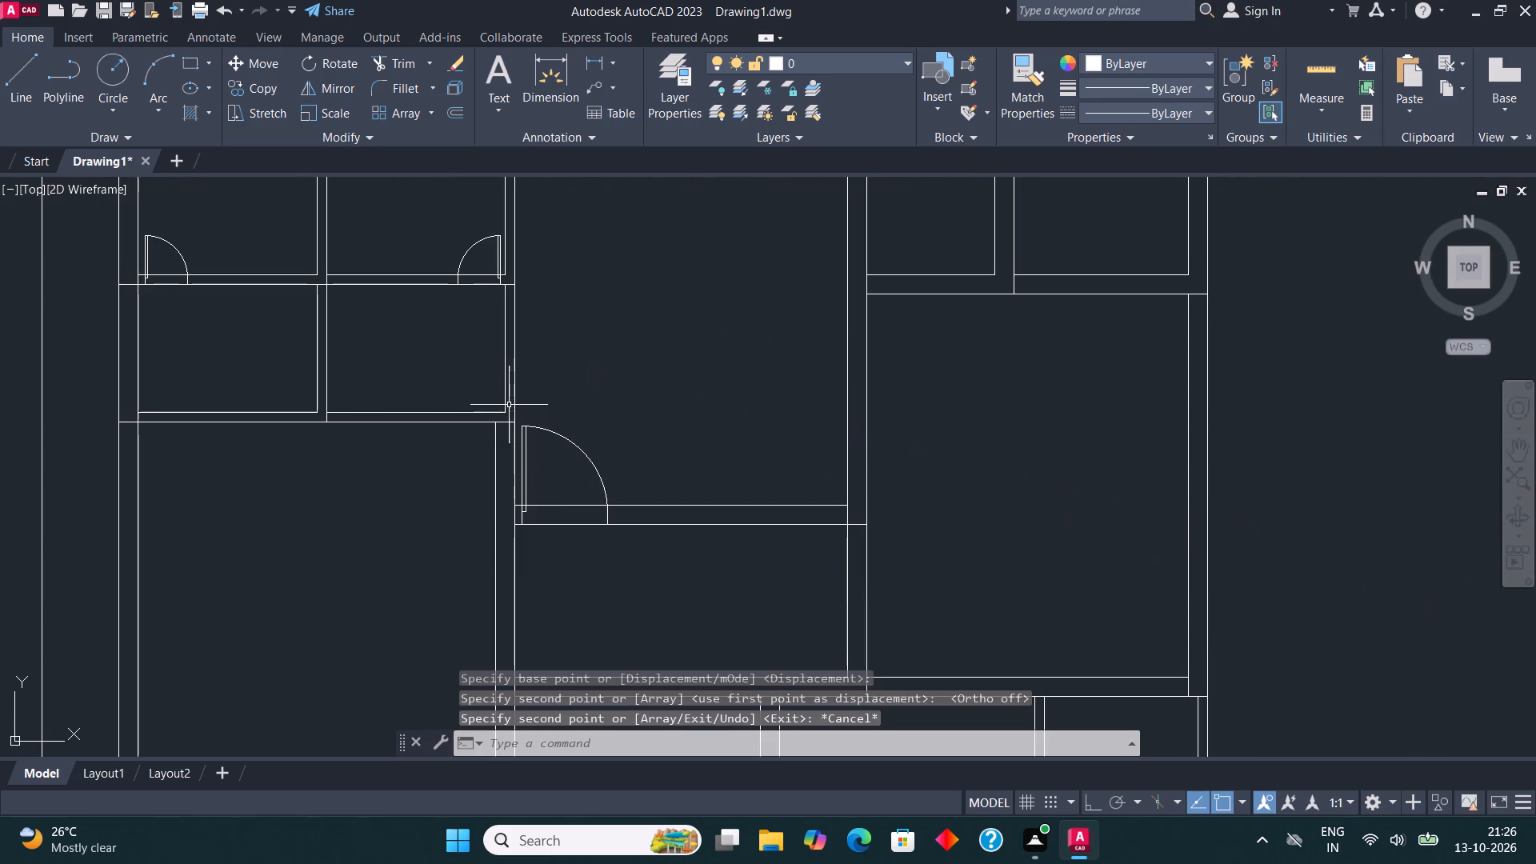
Copy the horizontal-leaf, upward-swinging door symbol onto the partition between the two small upper-right rooms, near its lower end.
scroll(509, 405, down, 3)
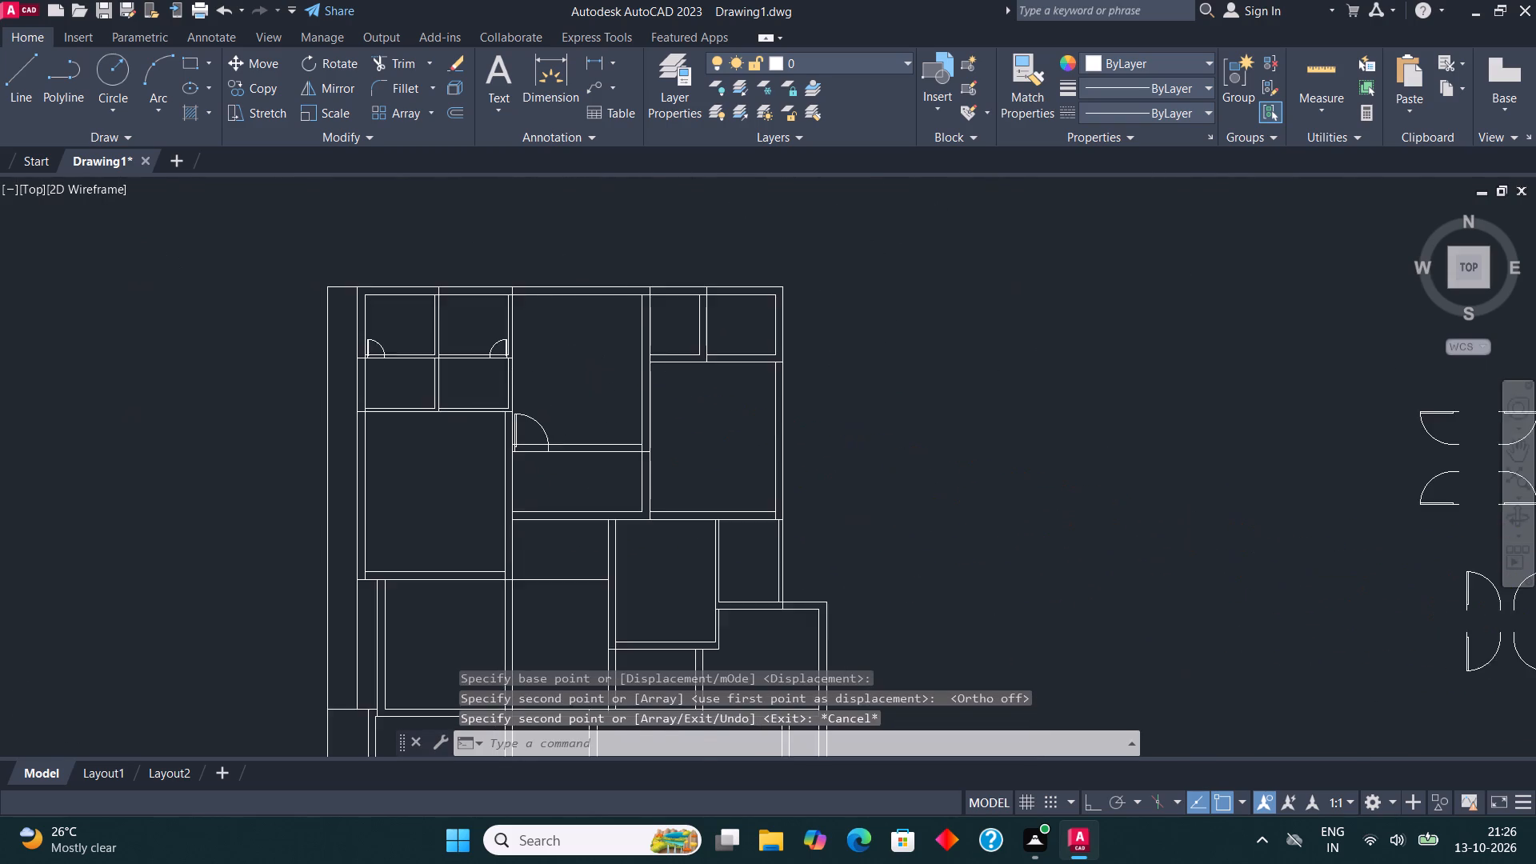
scroll(1130, 469, up, 2)
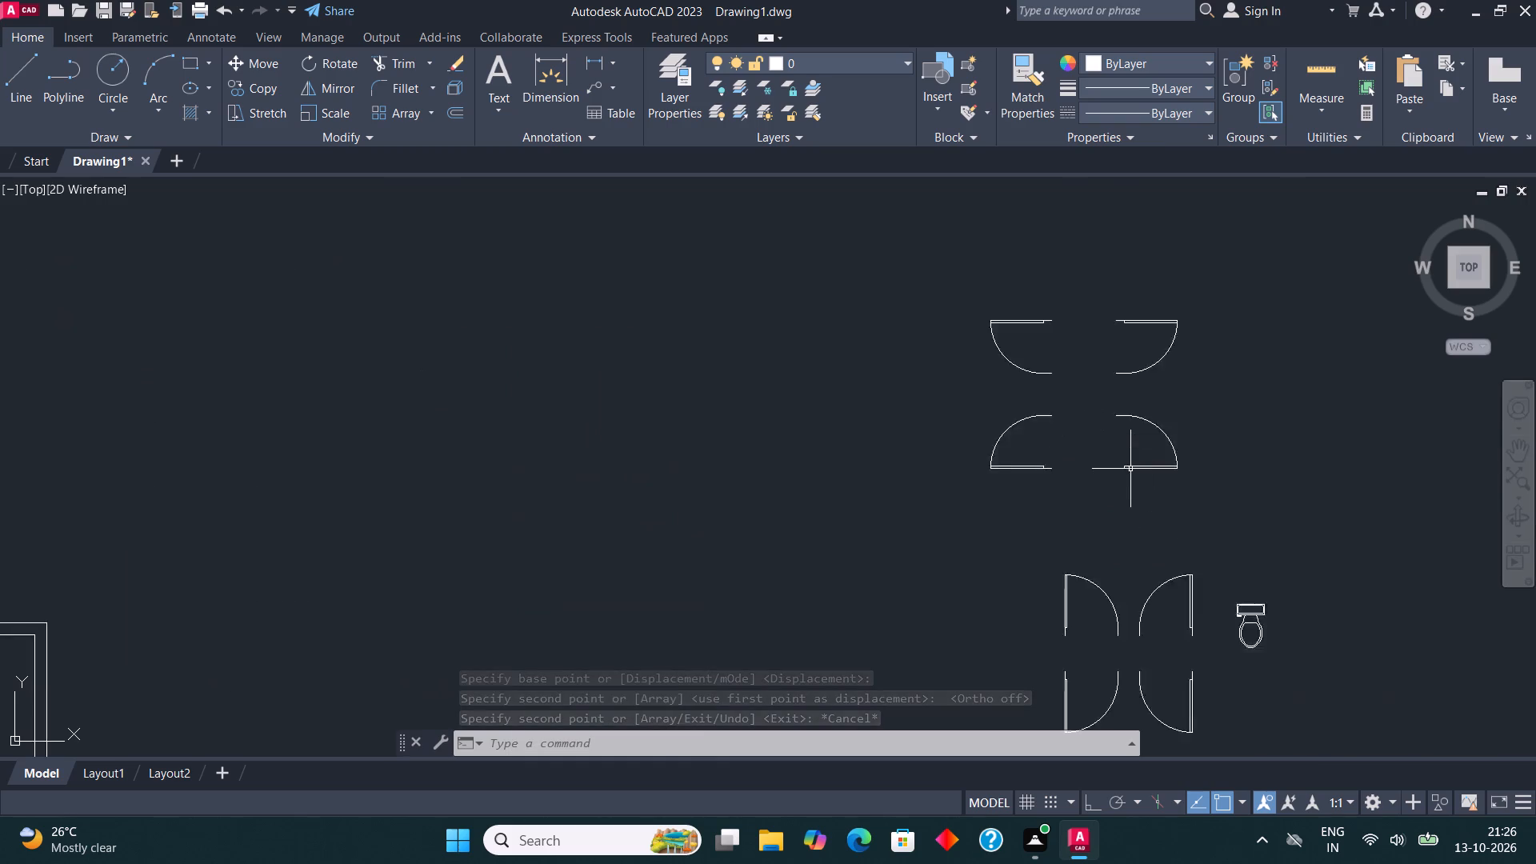
scroll(1130, 469, up, 1)
click(1130, 469)
click(260, 92)
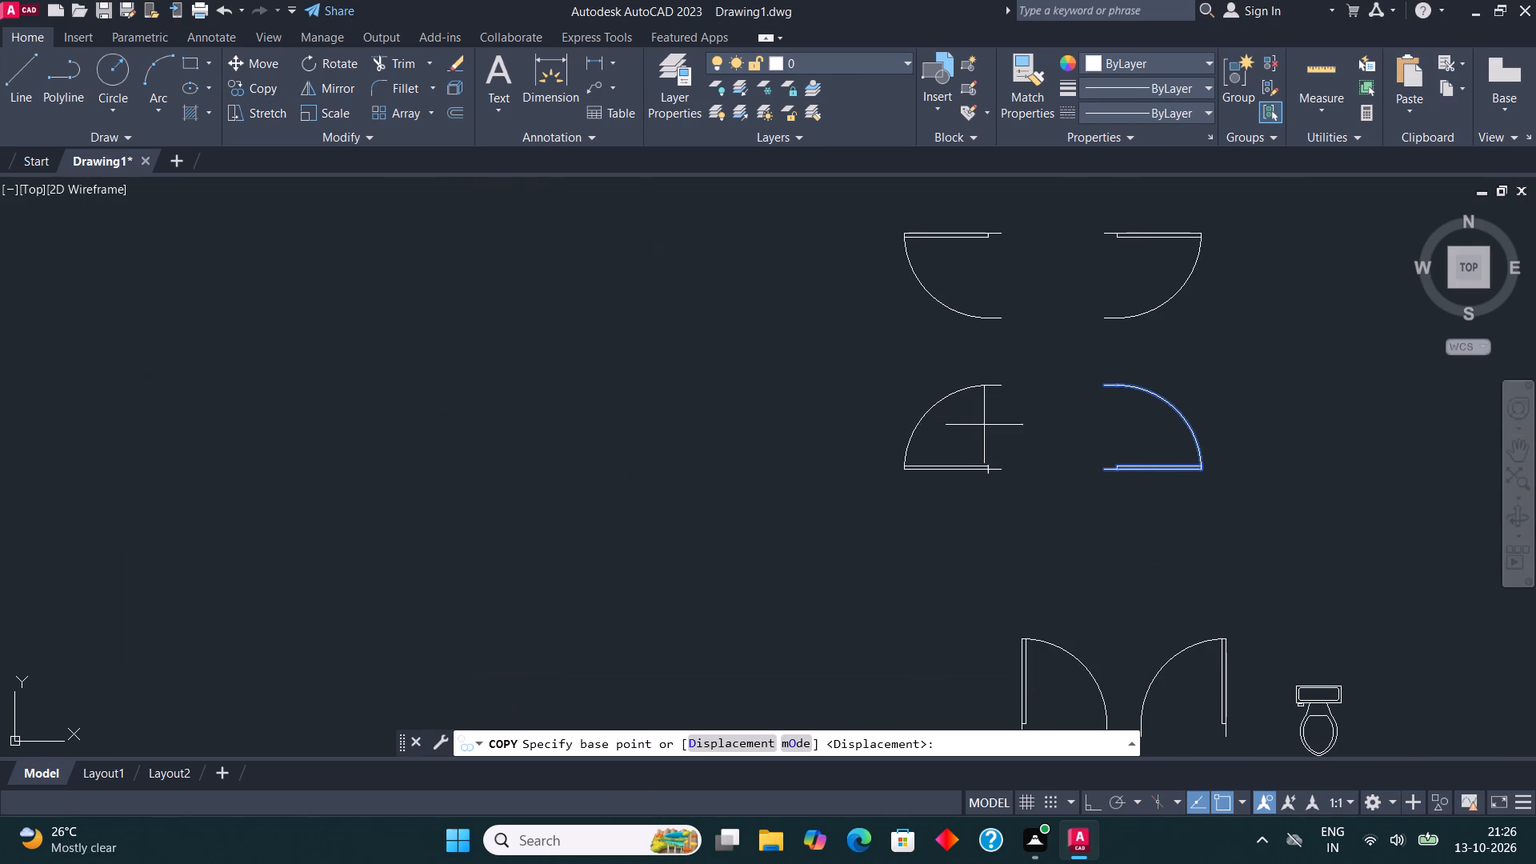
click(1102, 471)
scroll(1186, 385, down, 3)
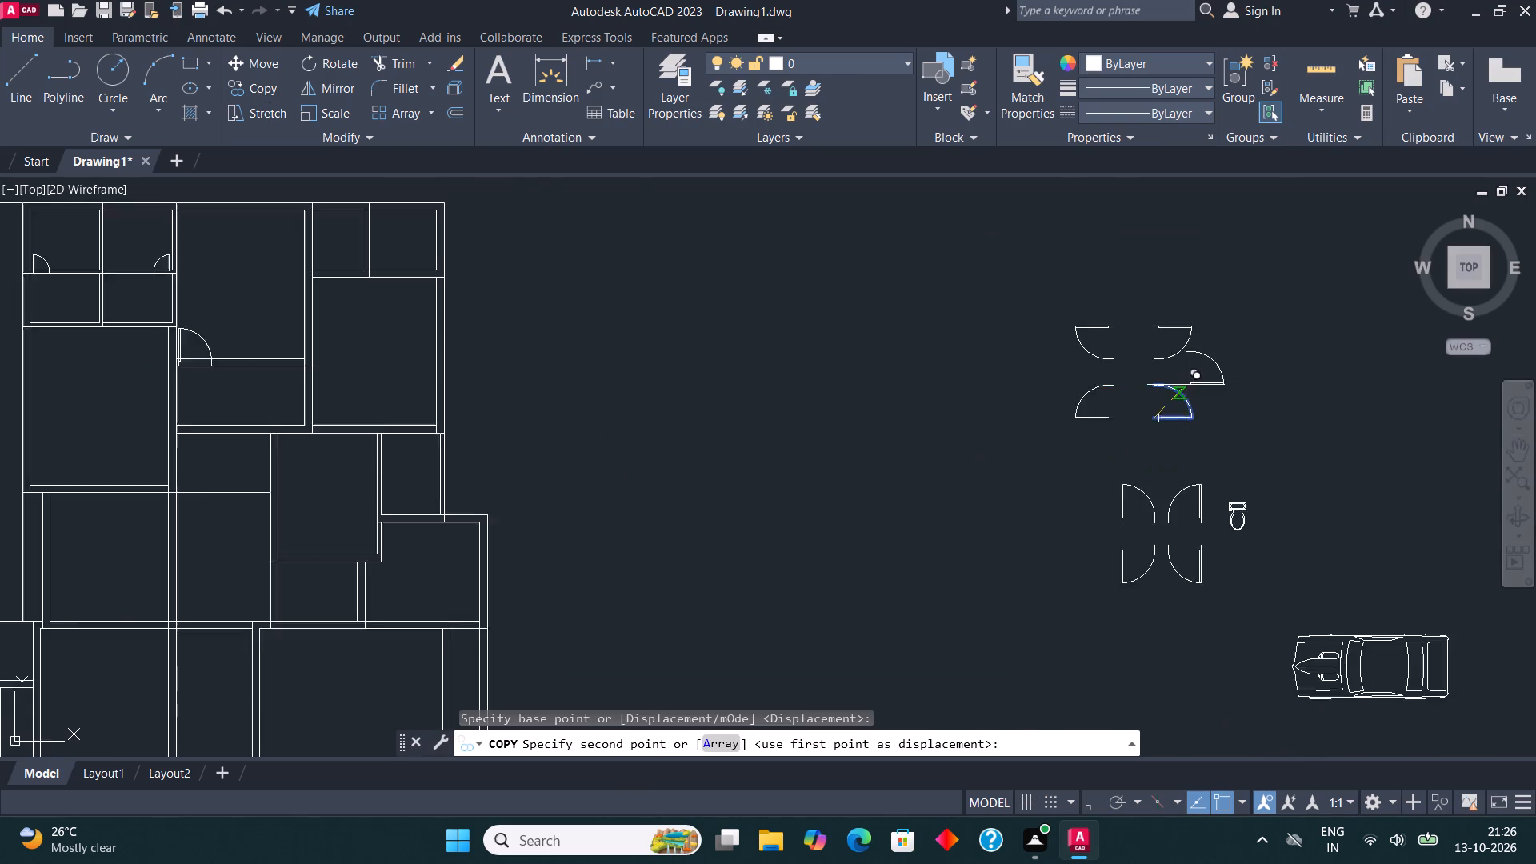
middle_drag(742, 345, 780, 458)
scroll(715, 417, up, 3)
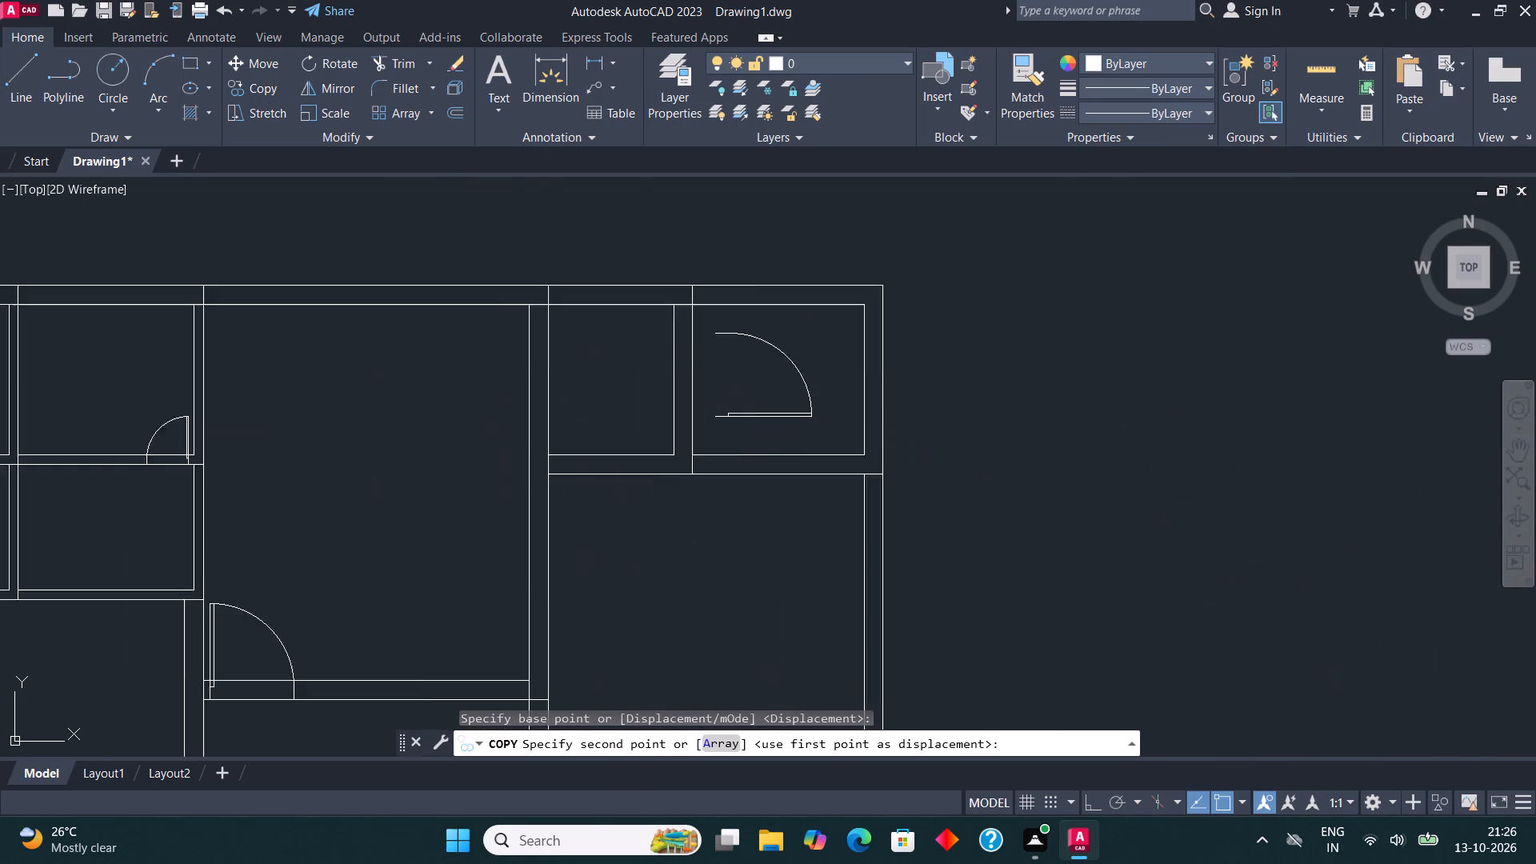
scroll(715, 417, up, 1)
click(651, 462)
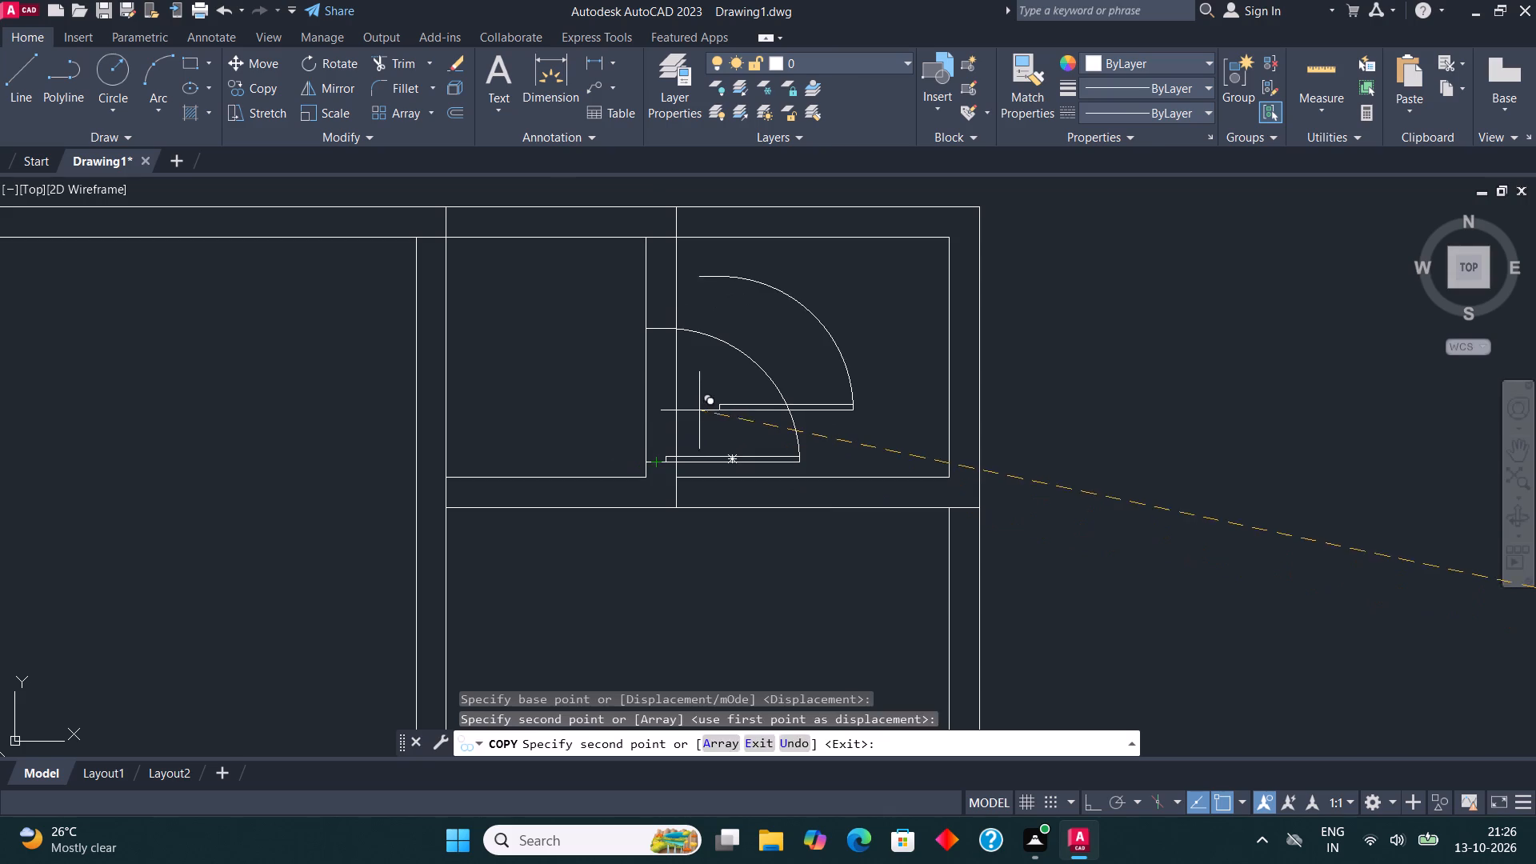
key(Escape)
Scale down the door on the small upper-right rooms' partition about its jamb-side end.
drag(773, 349, 761, 372)
click(746, 394)
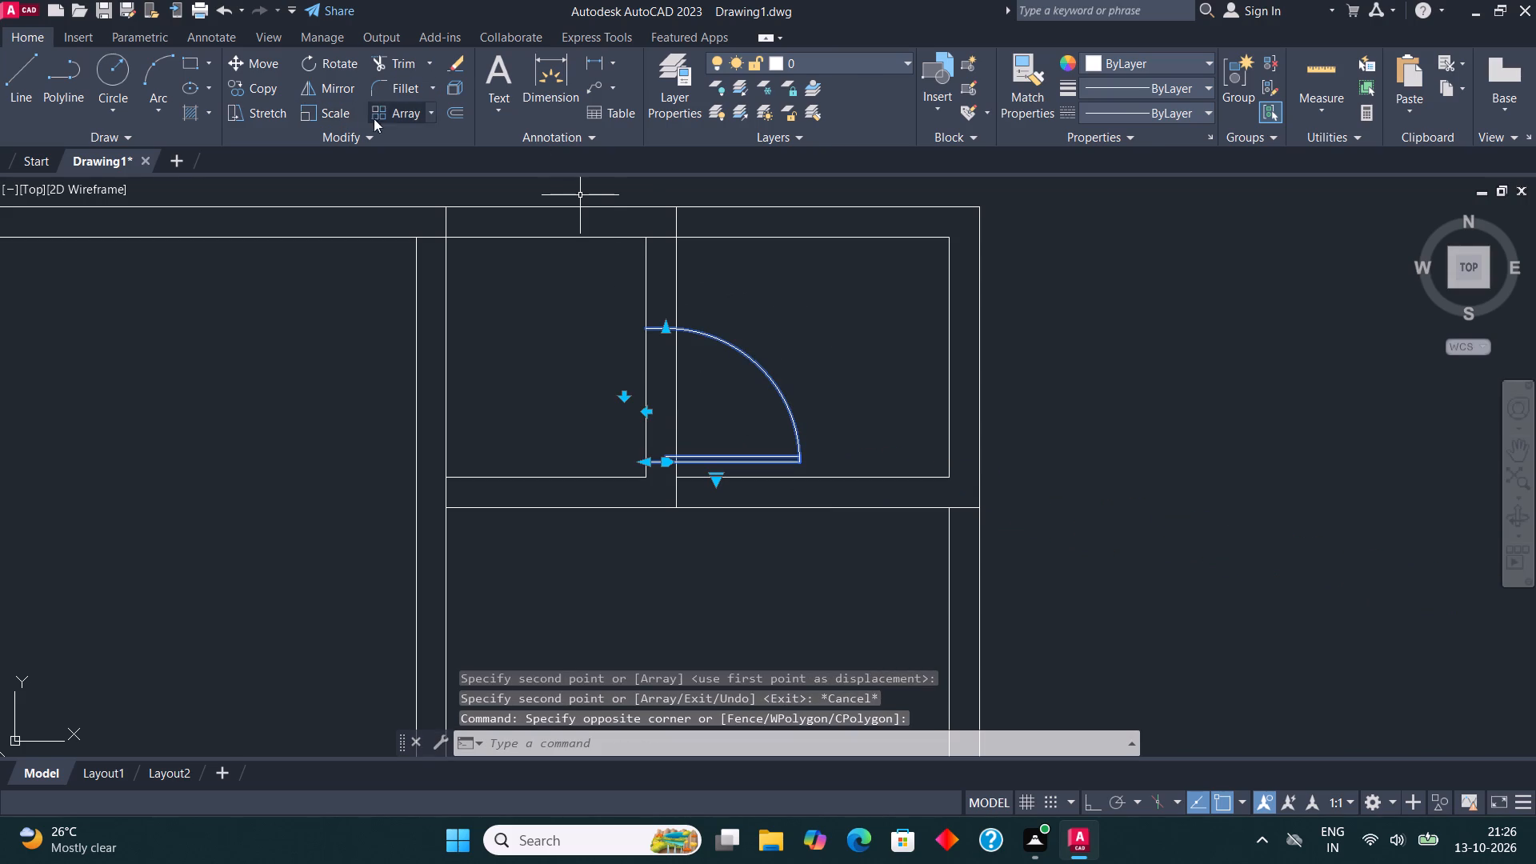
click(348, 114)
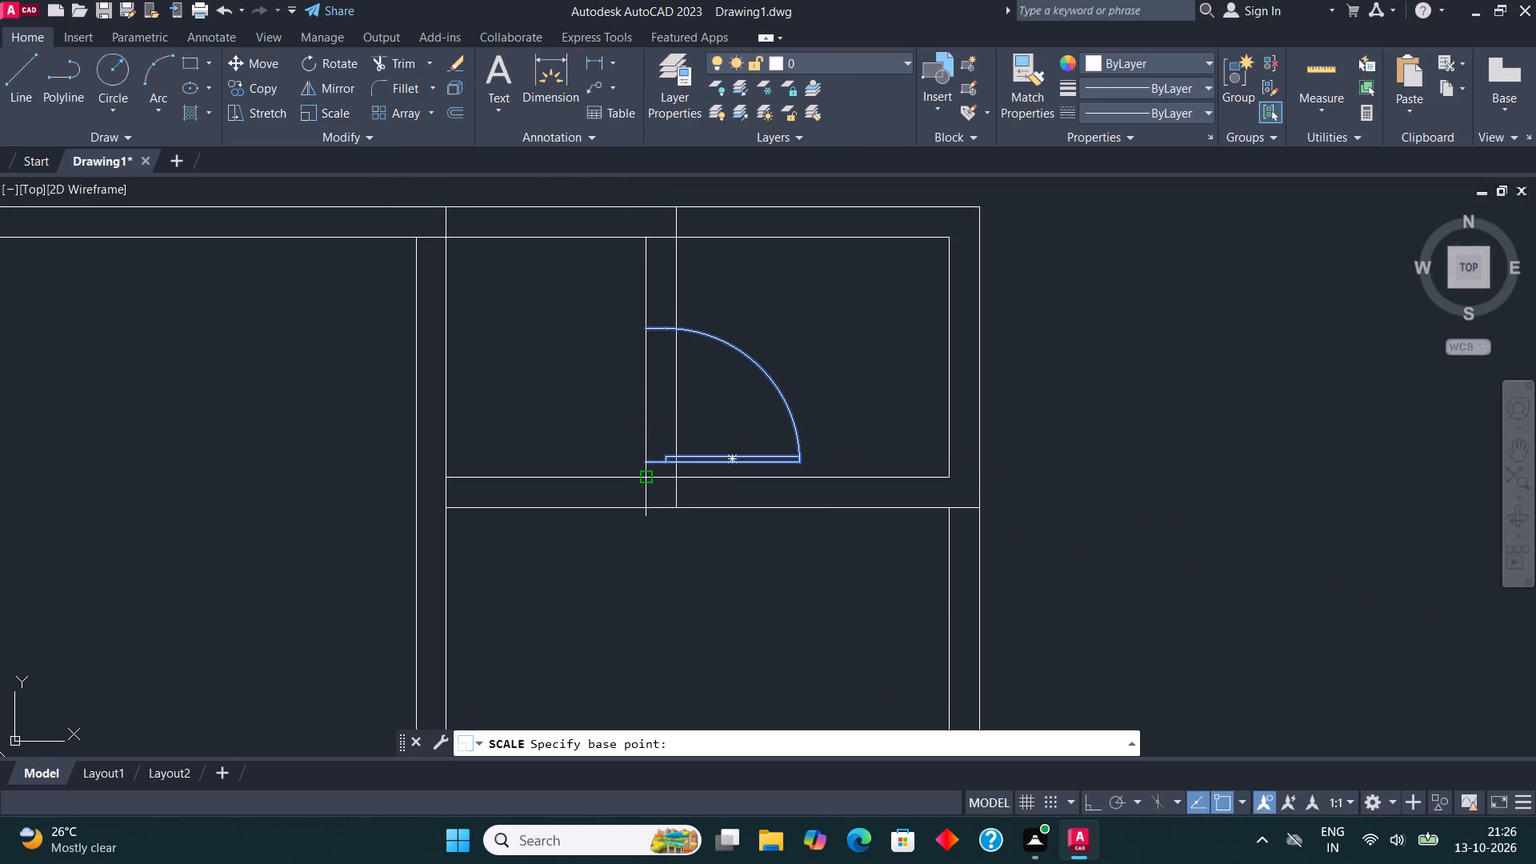
click(644, 460)
click(698, 443)
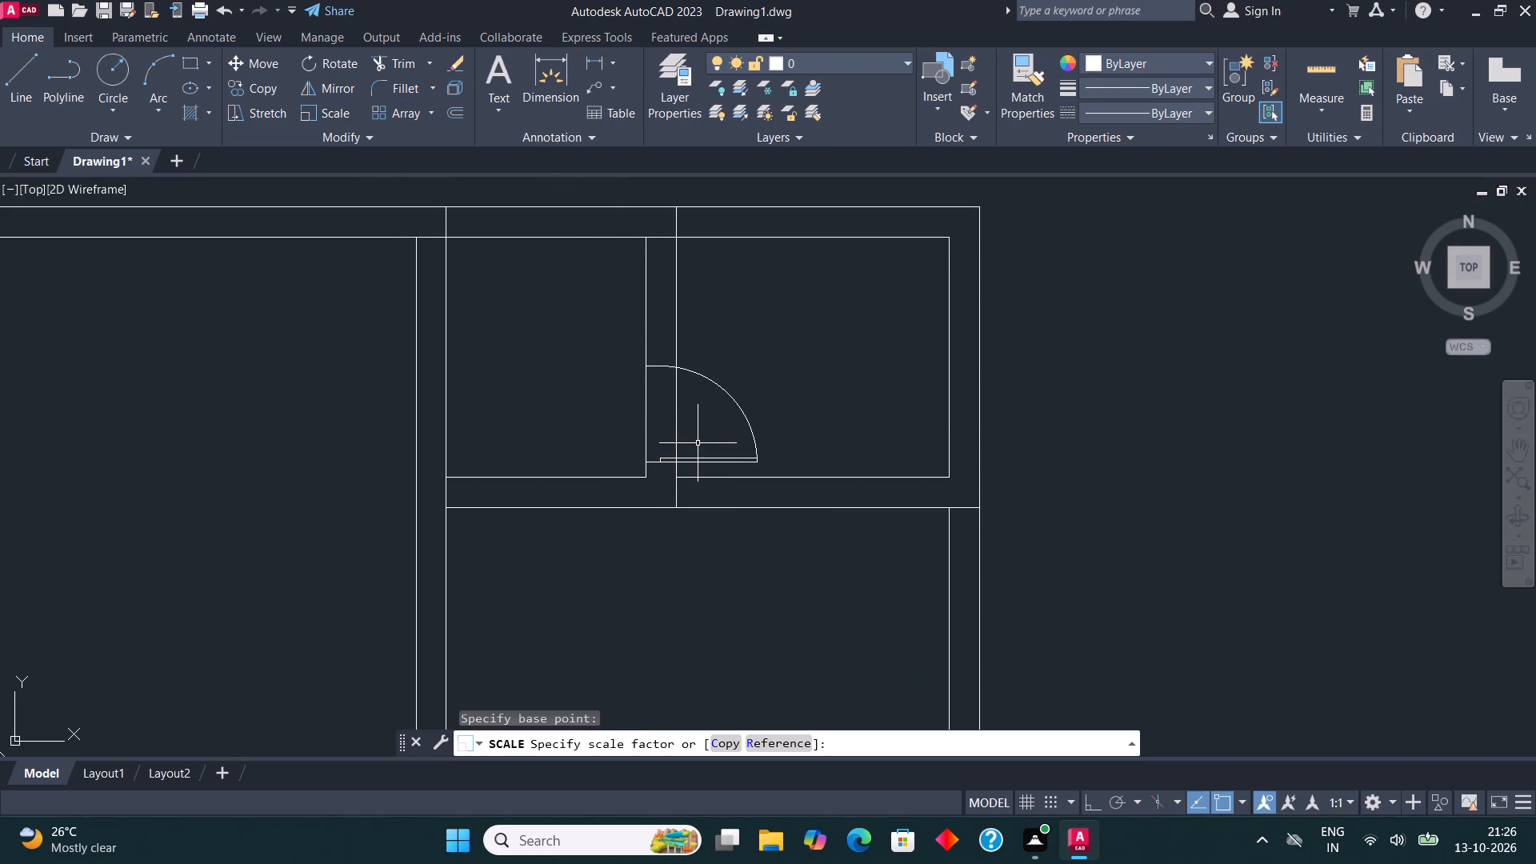
Copy the same horizontal-leaf door symbol onto the left wall of the large room below the small upper-right rooms, near its lower corner.
scroll(685, 271, down, 3)
scroll(742, 335, down, 2)
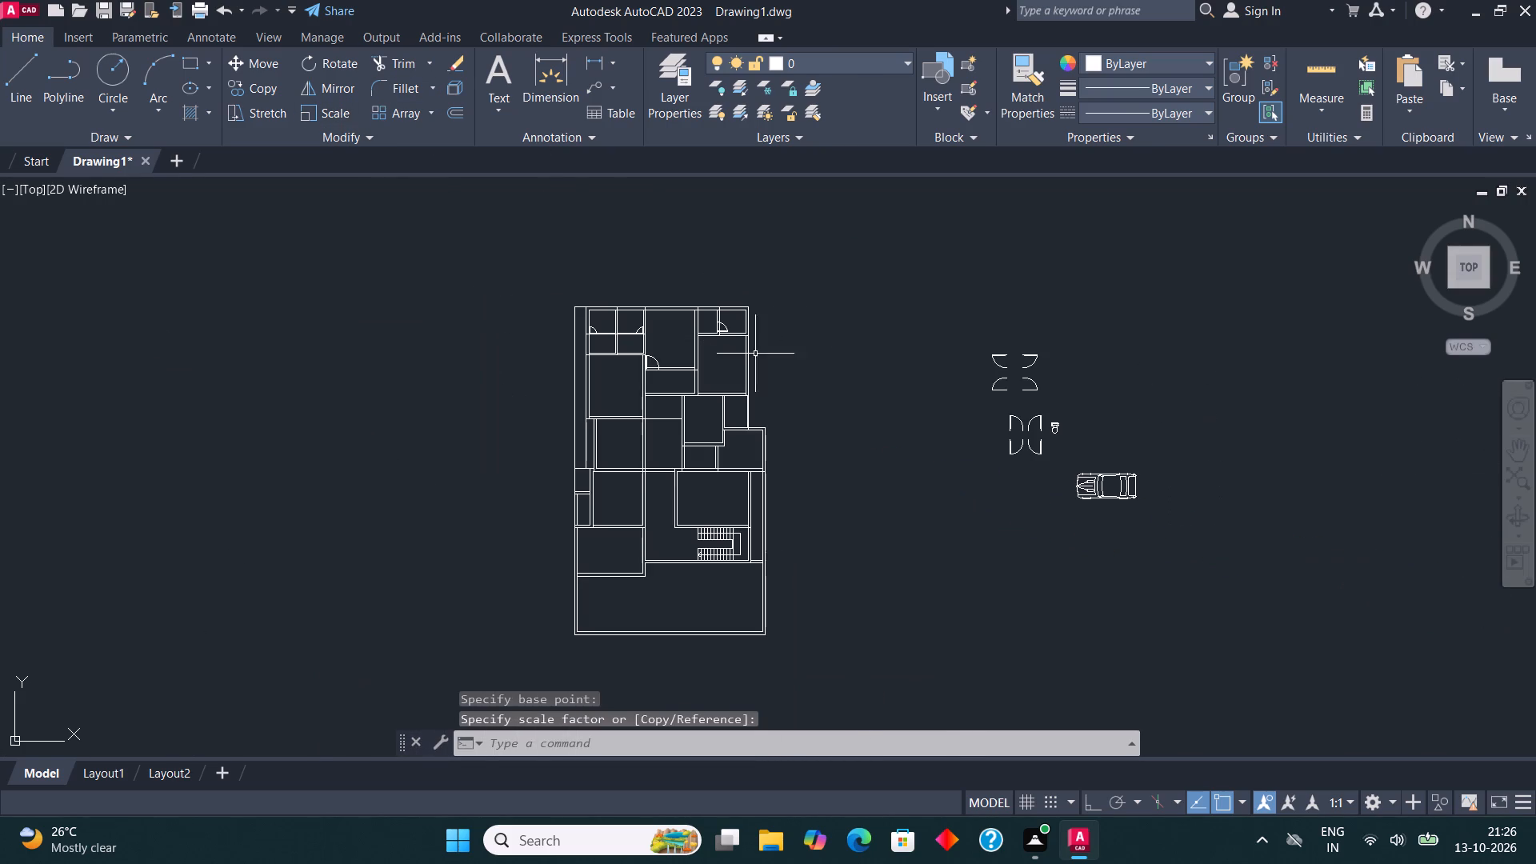
scroll(1056, 358, up, 3)
click(935, 485)
click(920, 499)
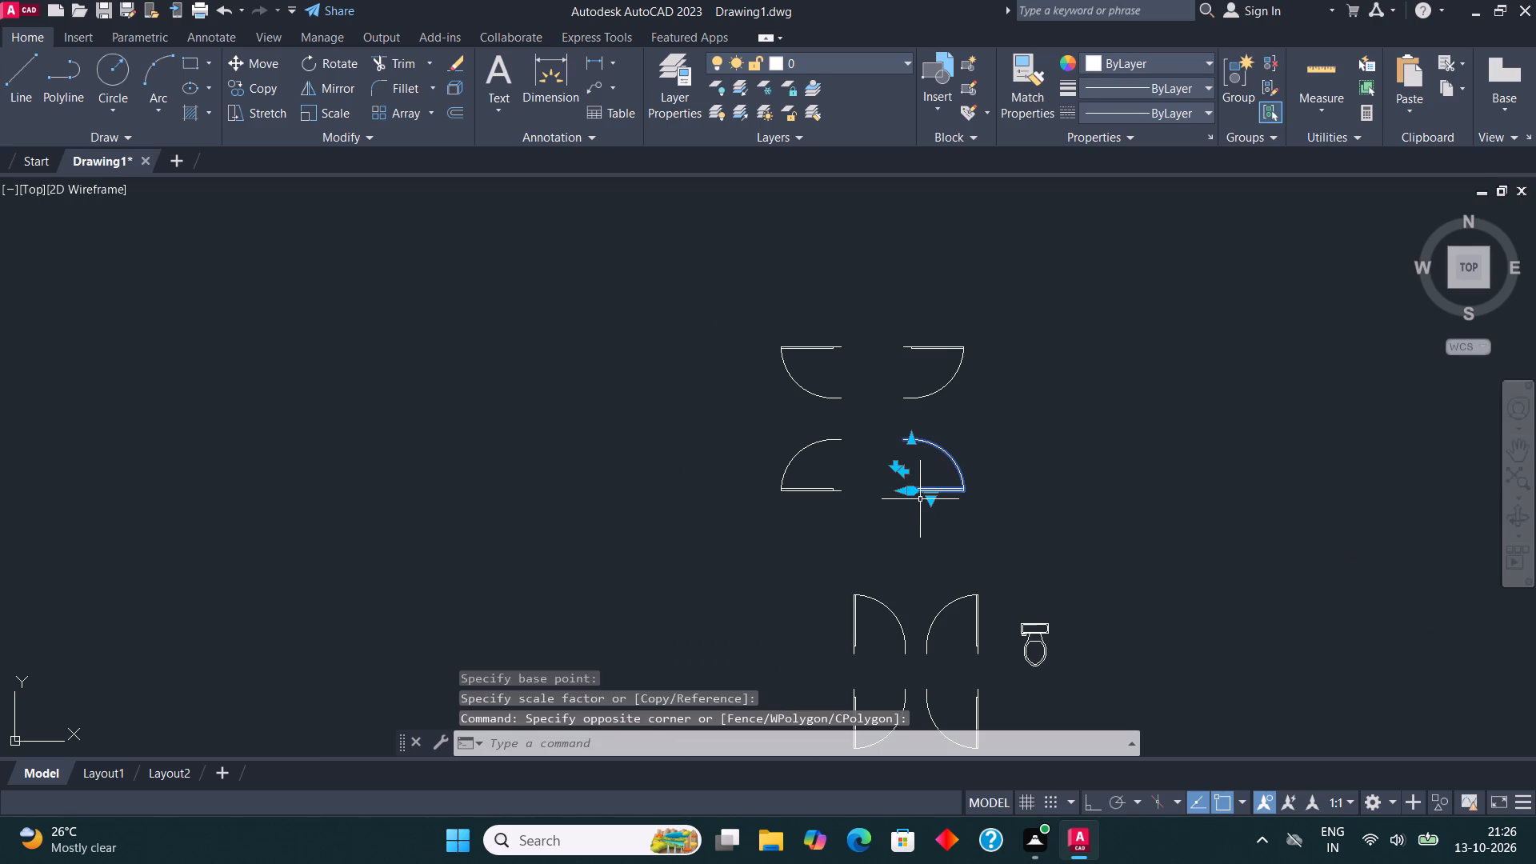
click(263, 78)
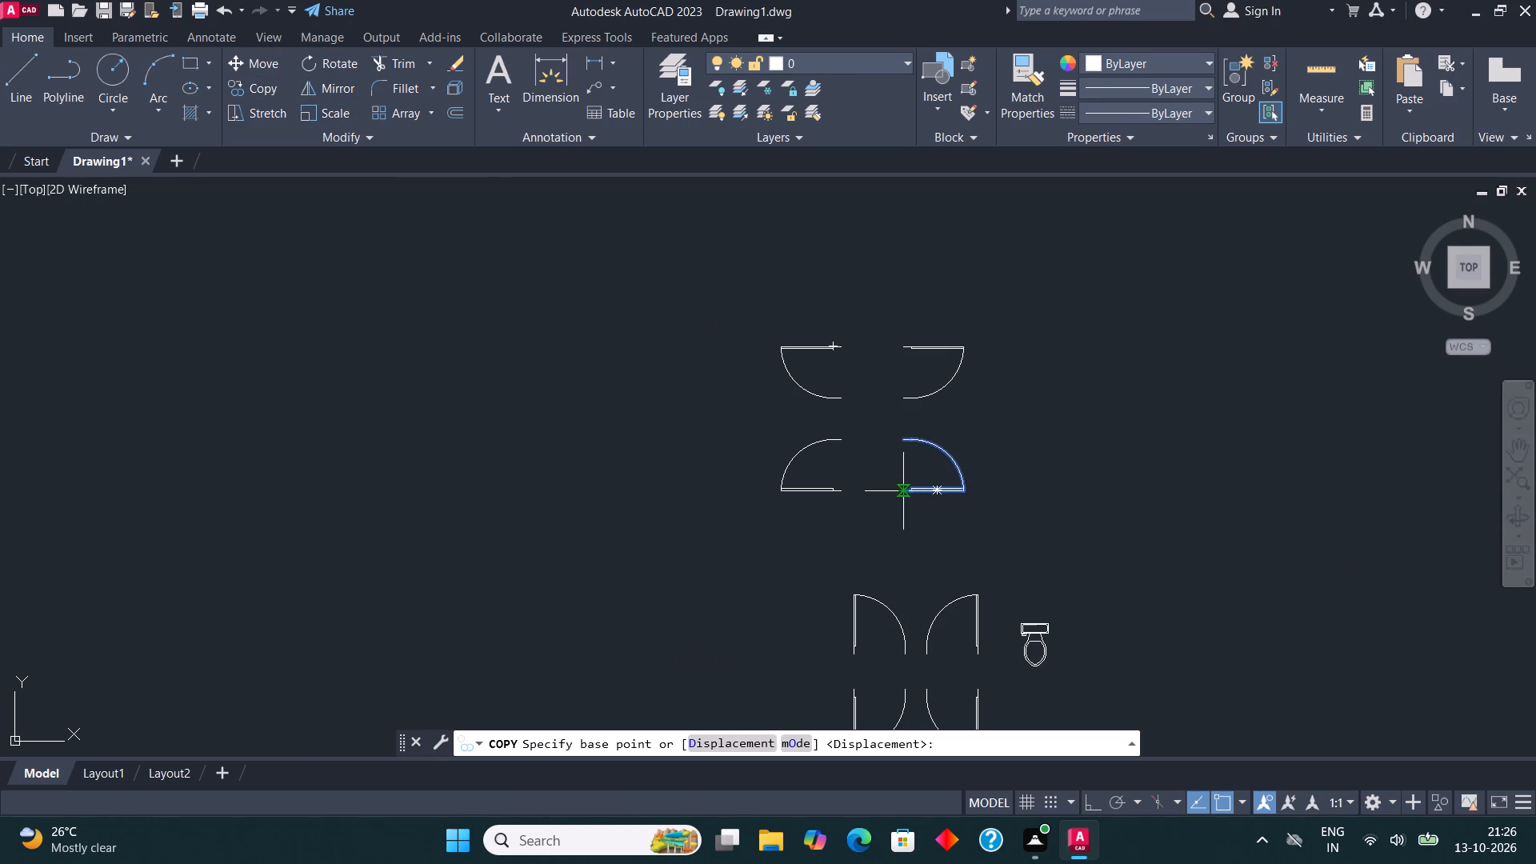
scroll(878, 513, up, 4)
click(1014, 381)
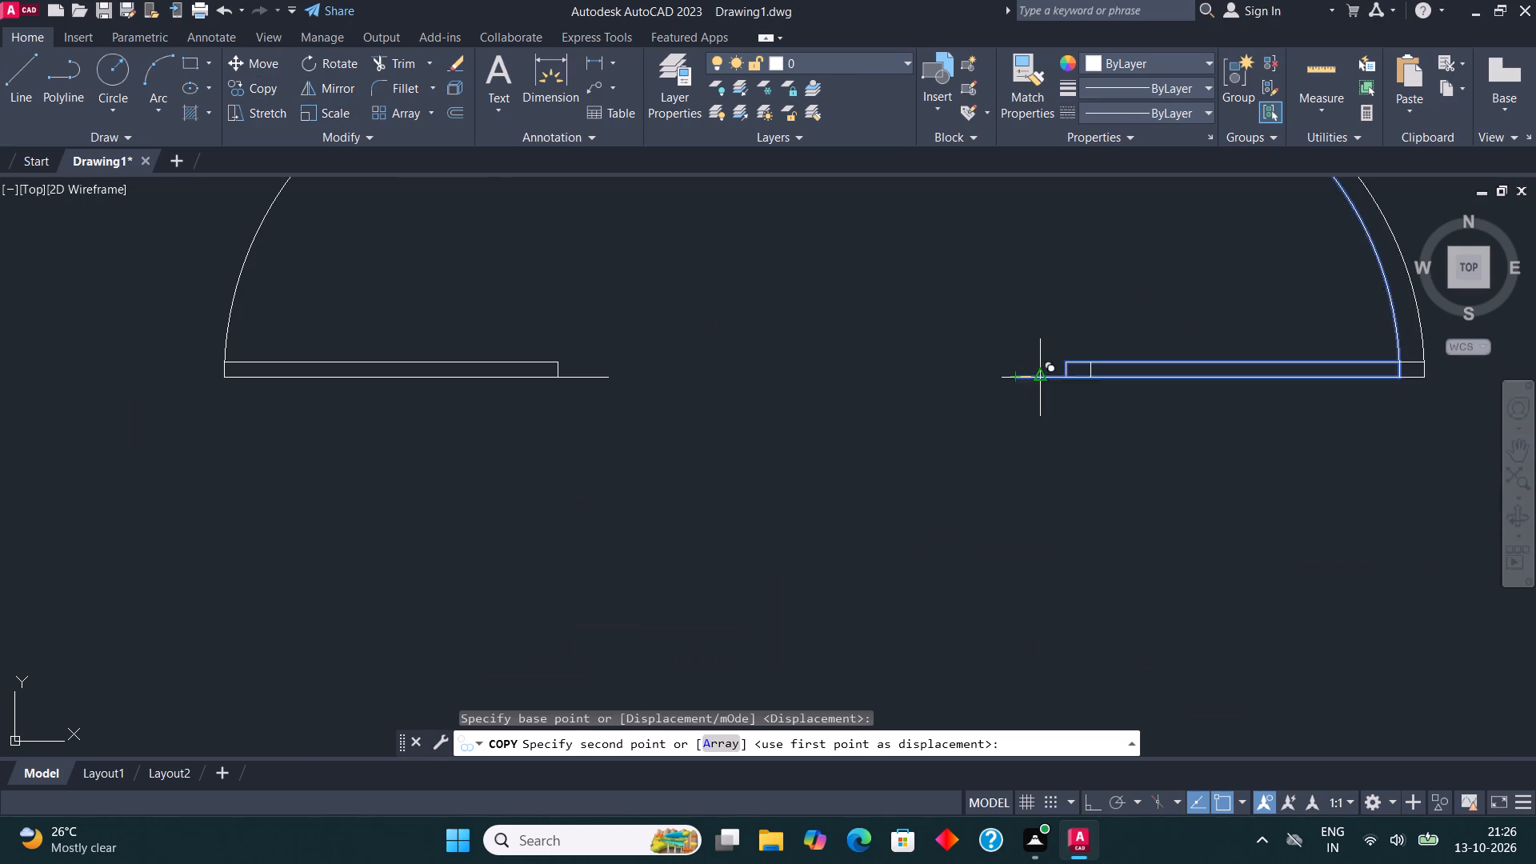
scroll(1066, 388, down, 5)
scroll(1063, 474, down, 2)
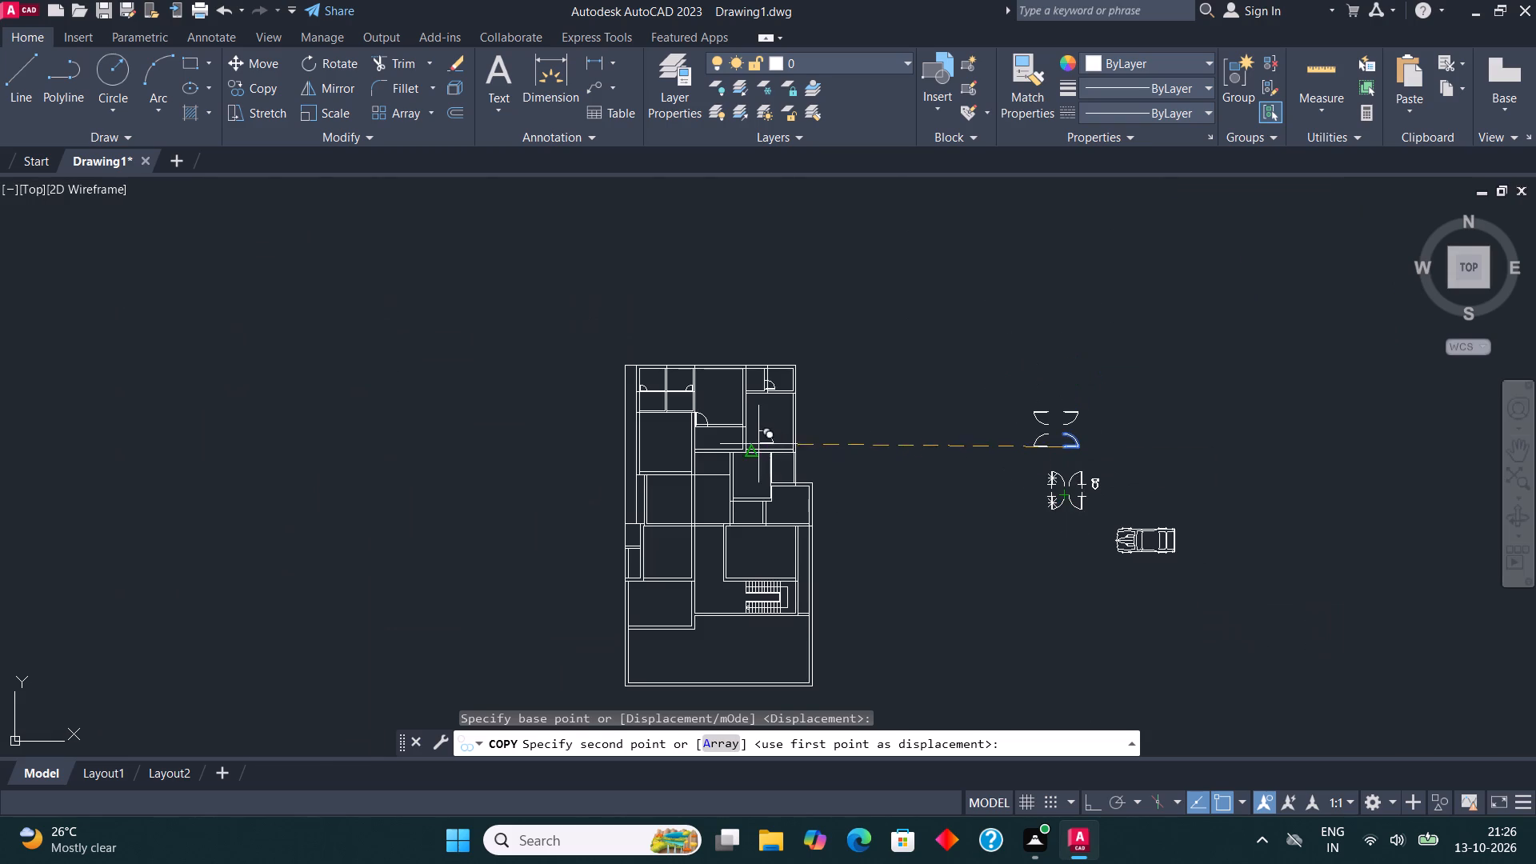
scroll(758, 442, up, 4)
scroll(644, 453, up, 2)
click(611, 512)
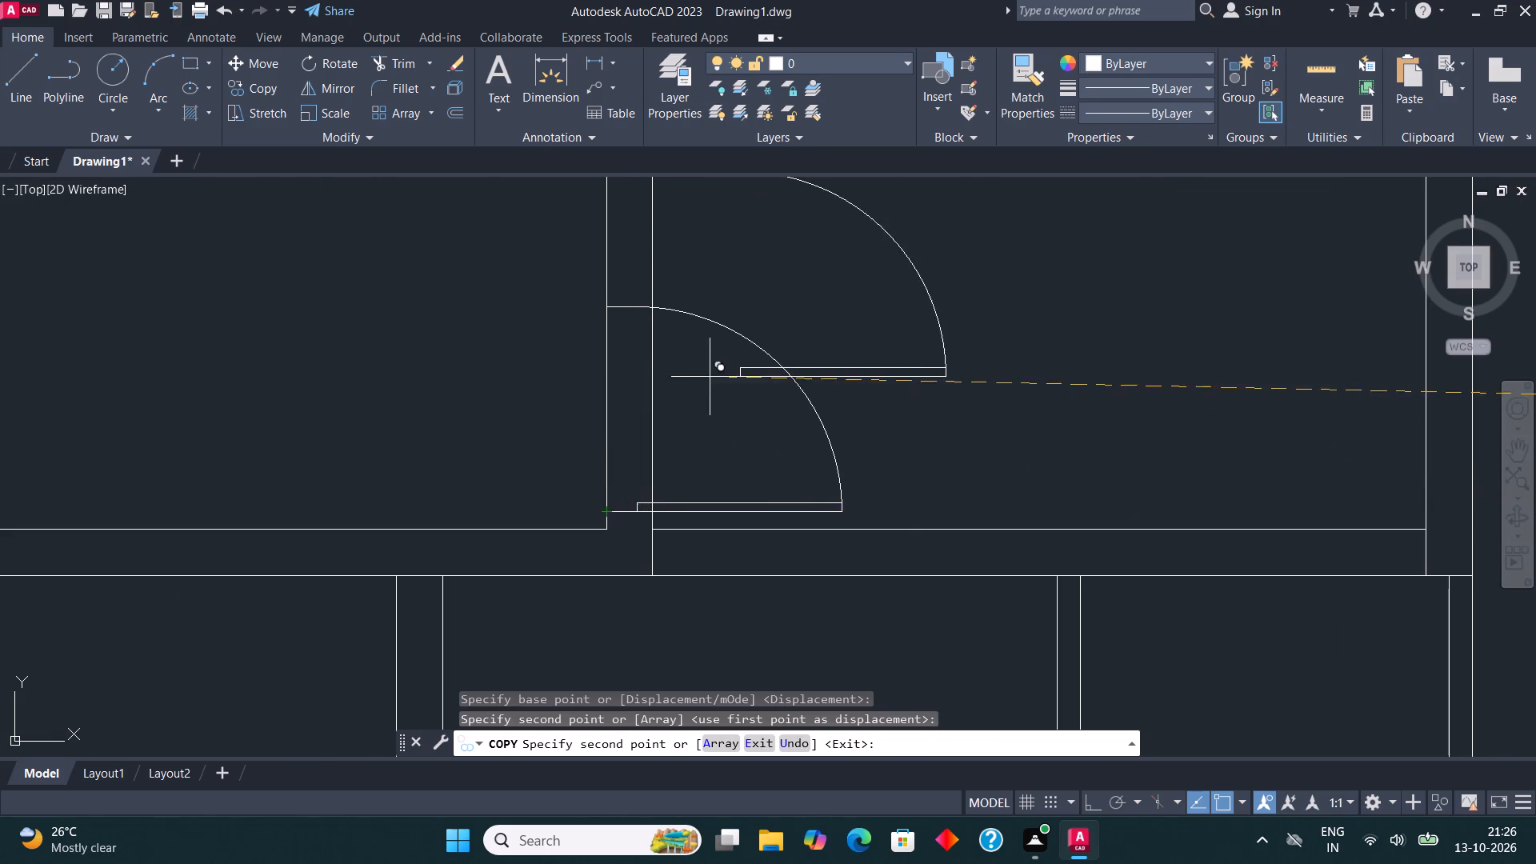
scroll(708, 382, down, 3)
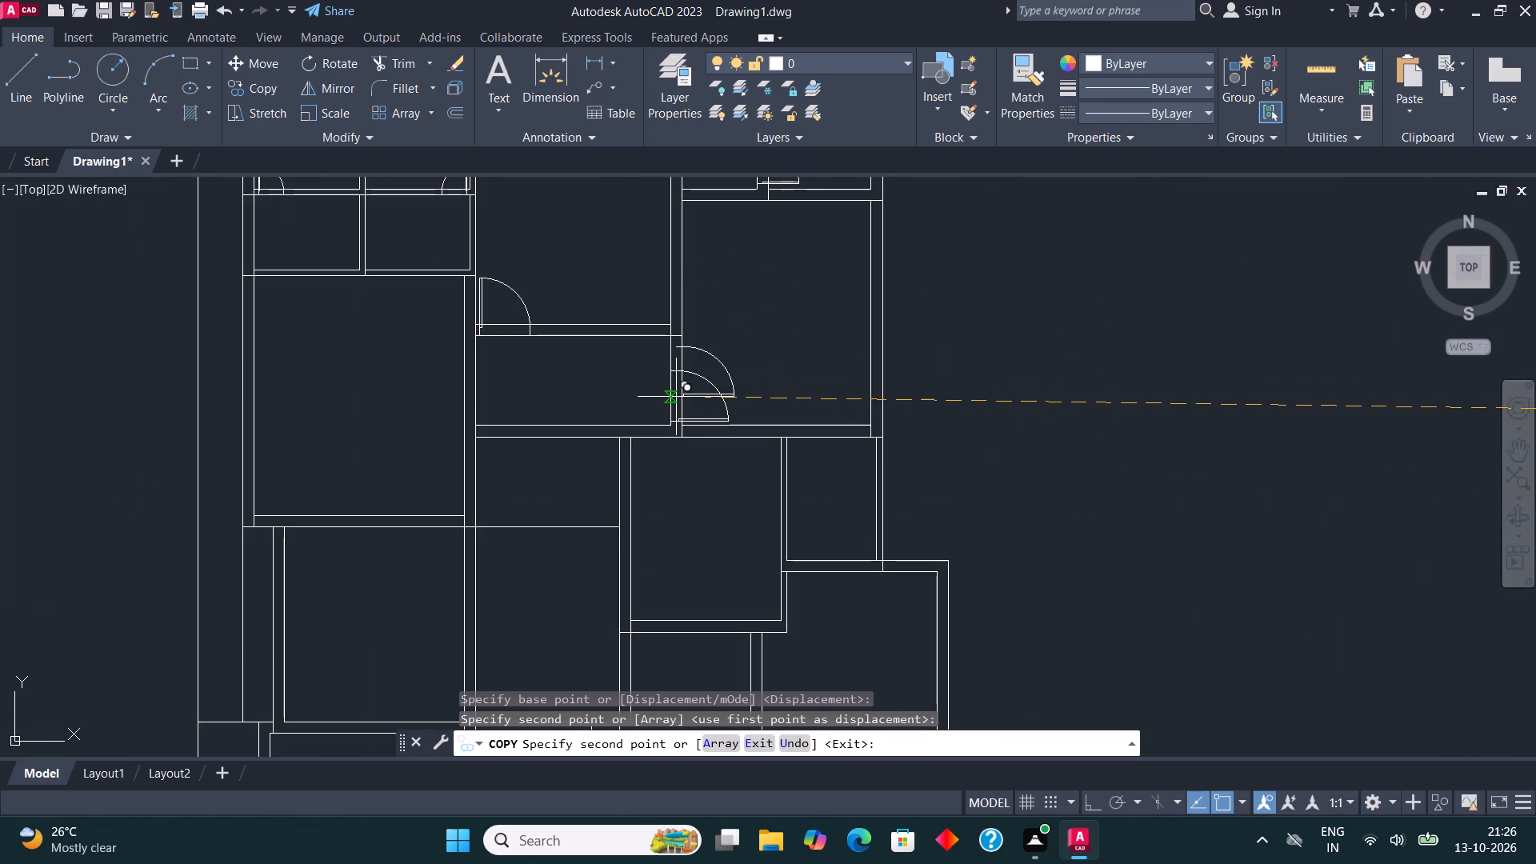
key(Escape)
Copy the left-hand, upward-swinging horizontal-leaf door symbol onto the right wall of the large left room, near its lower corner.
scroll(624, 418, down, 2)
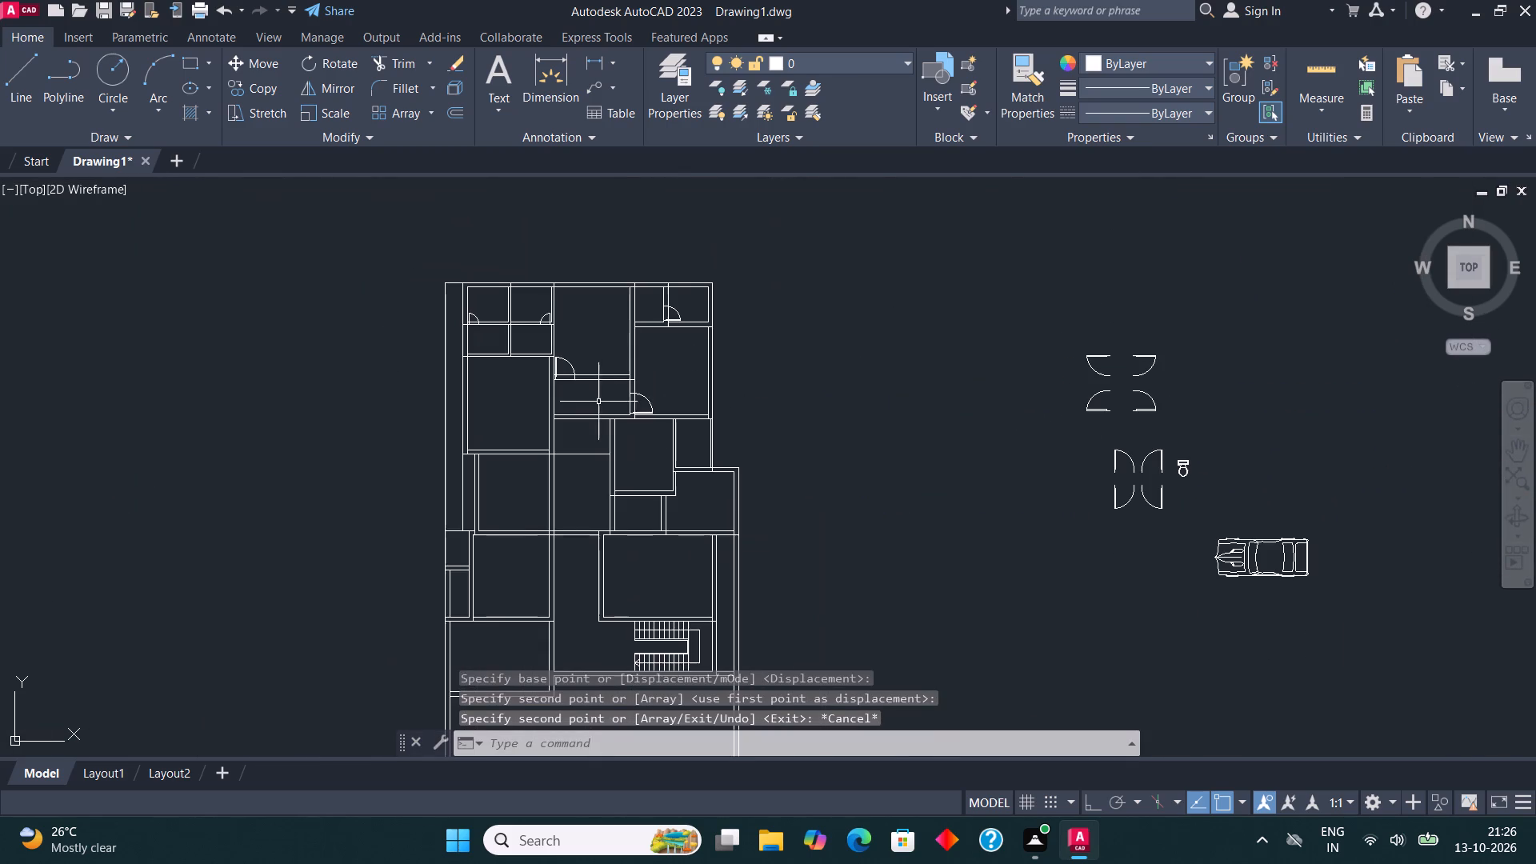
scroll(1146, 399, up, 3)
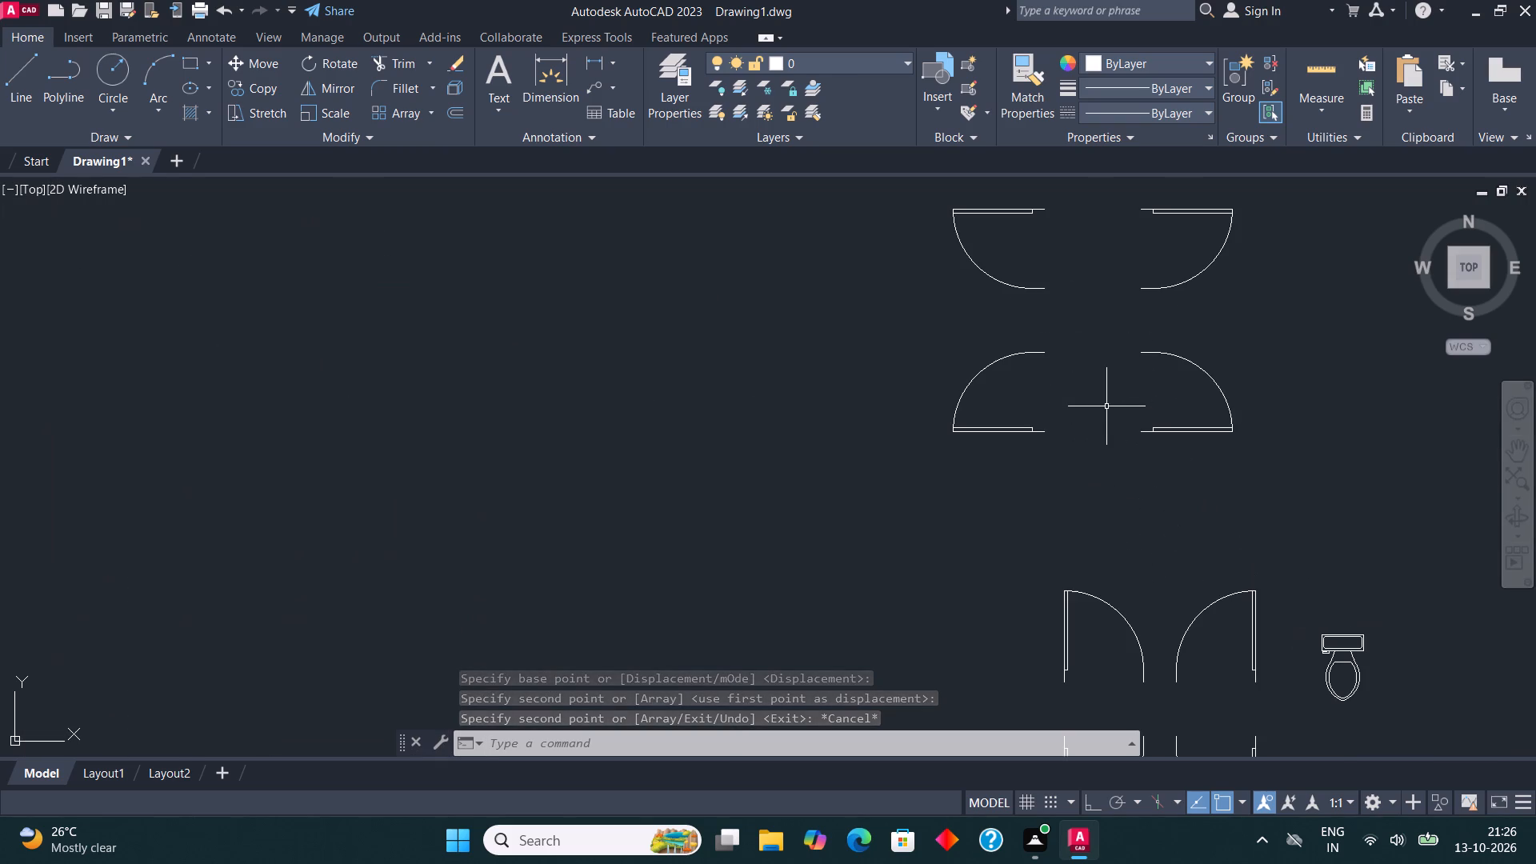
click(986, 430)
click(248, 84)
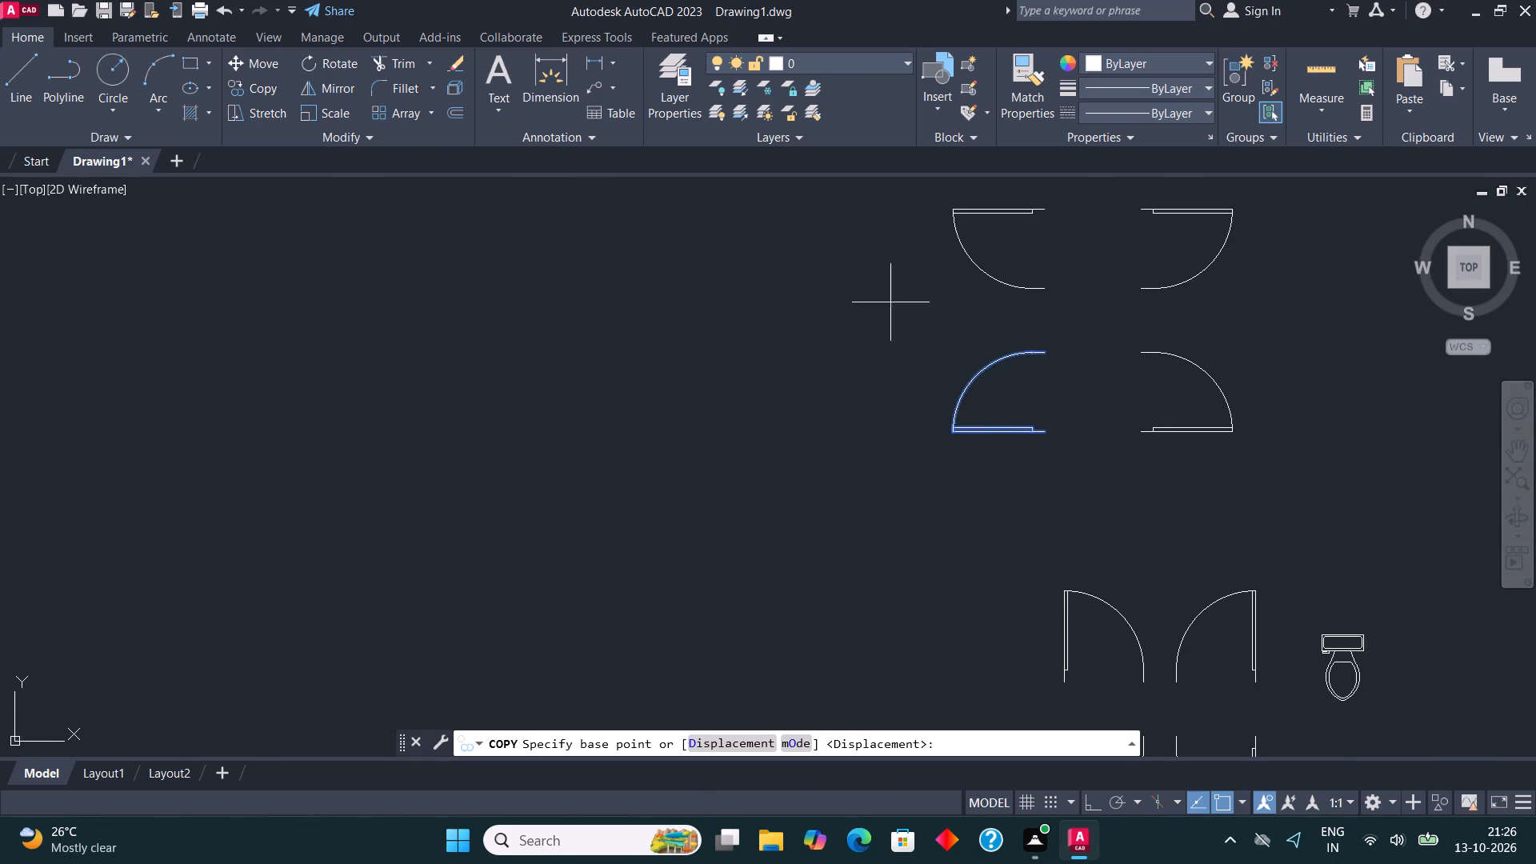
click(1046, 426)
scroll(1187, 330, down, 3)
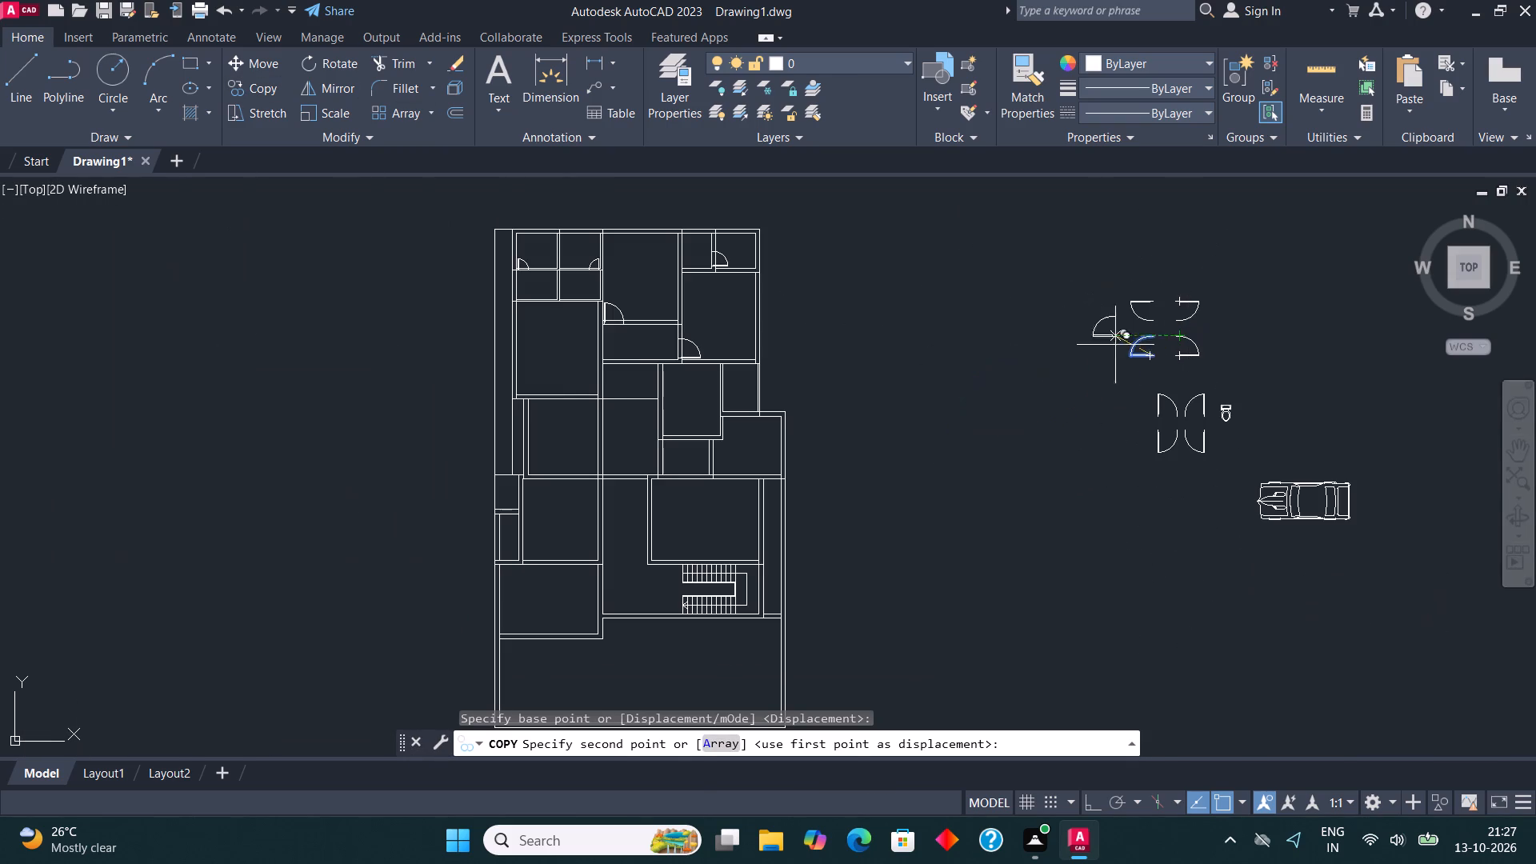
scroll(566, 389, up, 4)
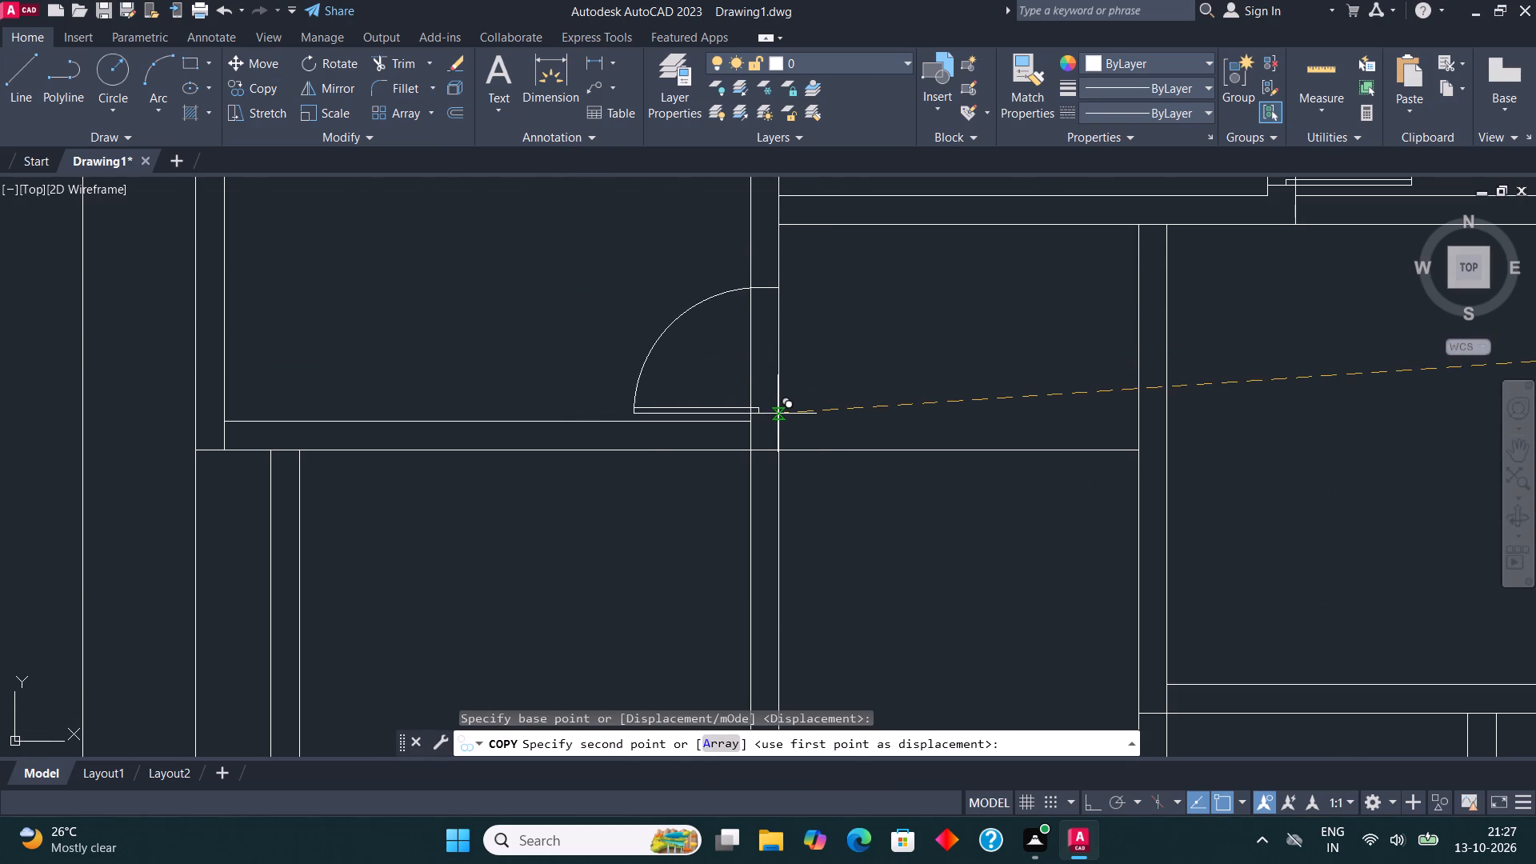
click(778, 414)
scroll(467, 378, down, 3)
key(Escape)
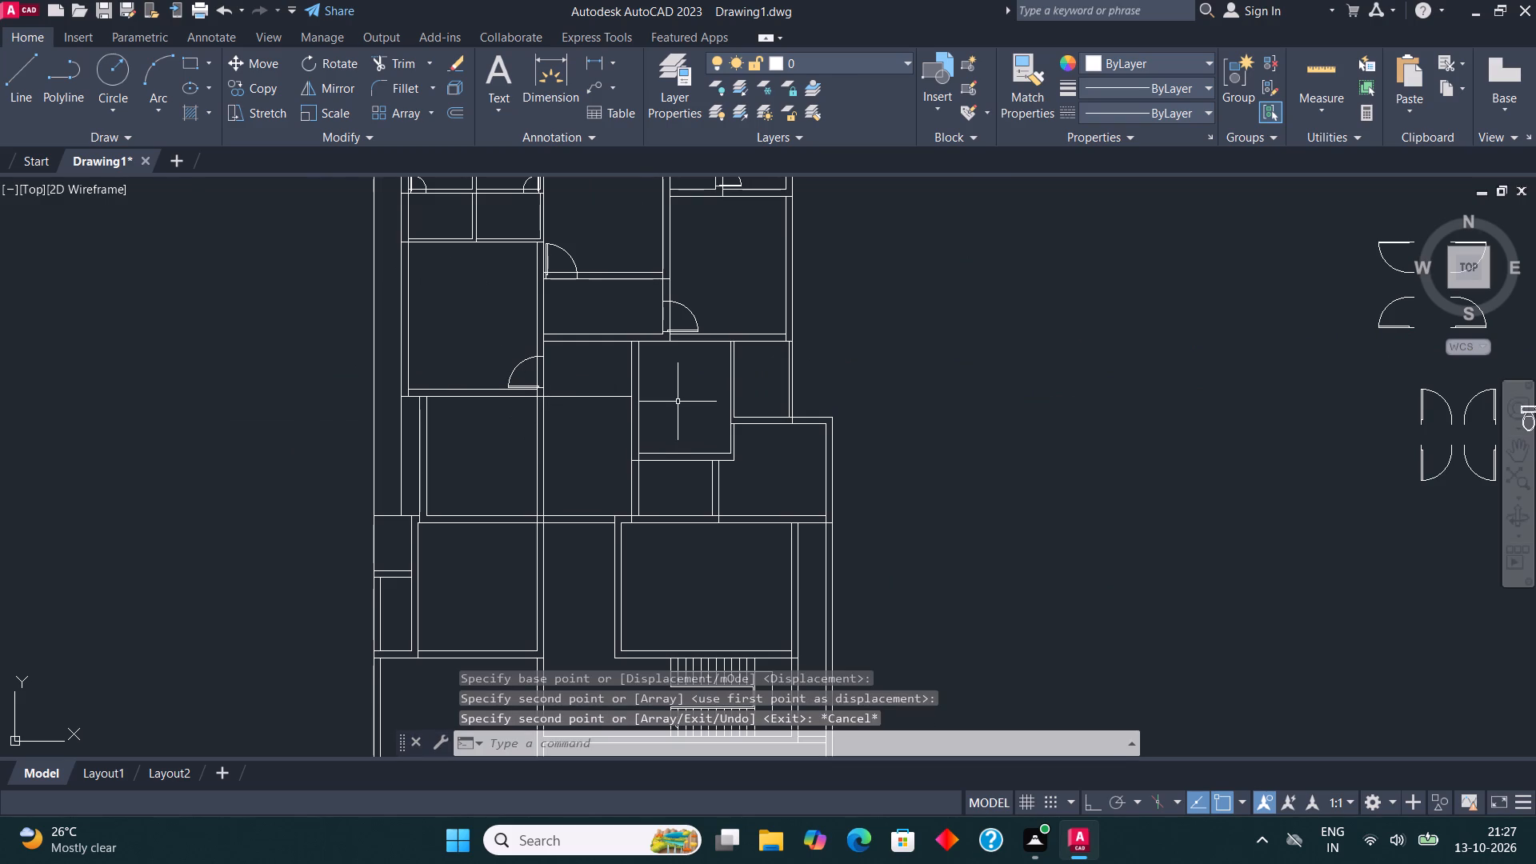
Trim the stray wall line crossing the central passage below the large left room, including its short leftover pieces at both walls.
scroll(539, 375, up, 1)
click(397, 65)
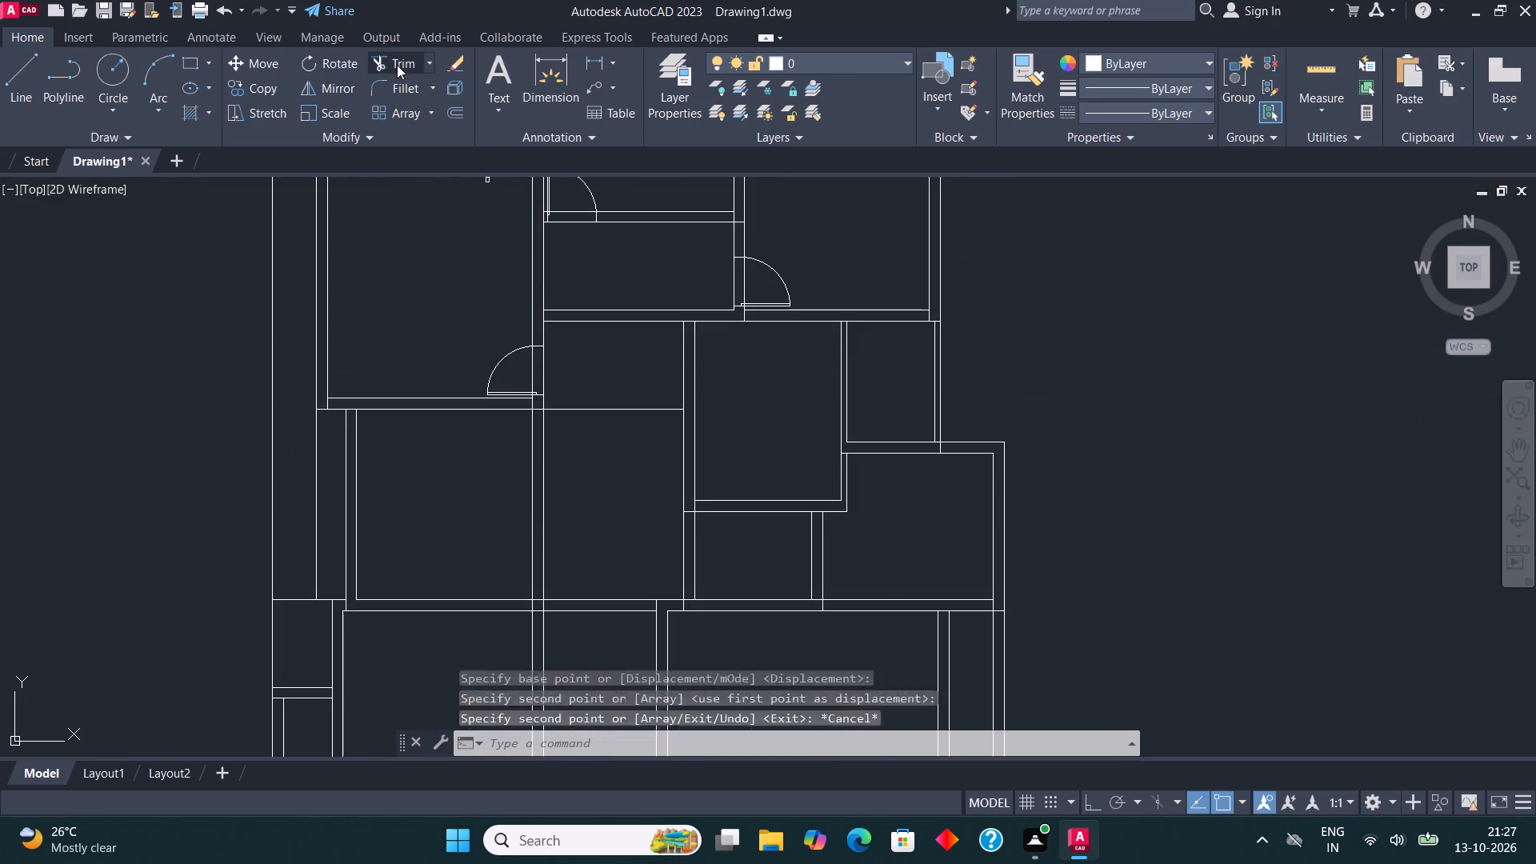
click(570, 373)
click(594, 500)
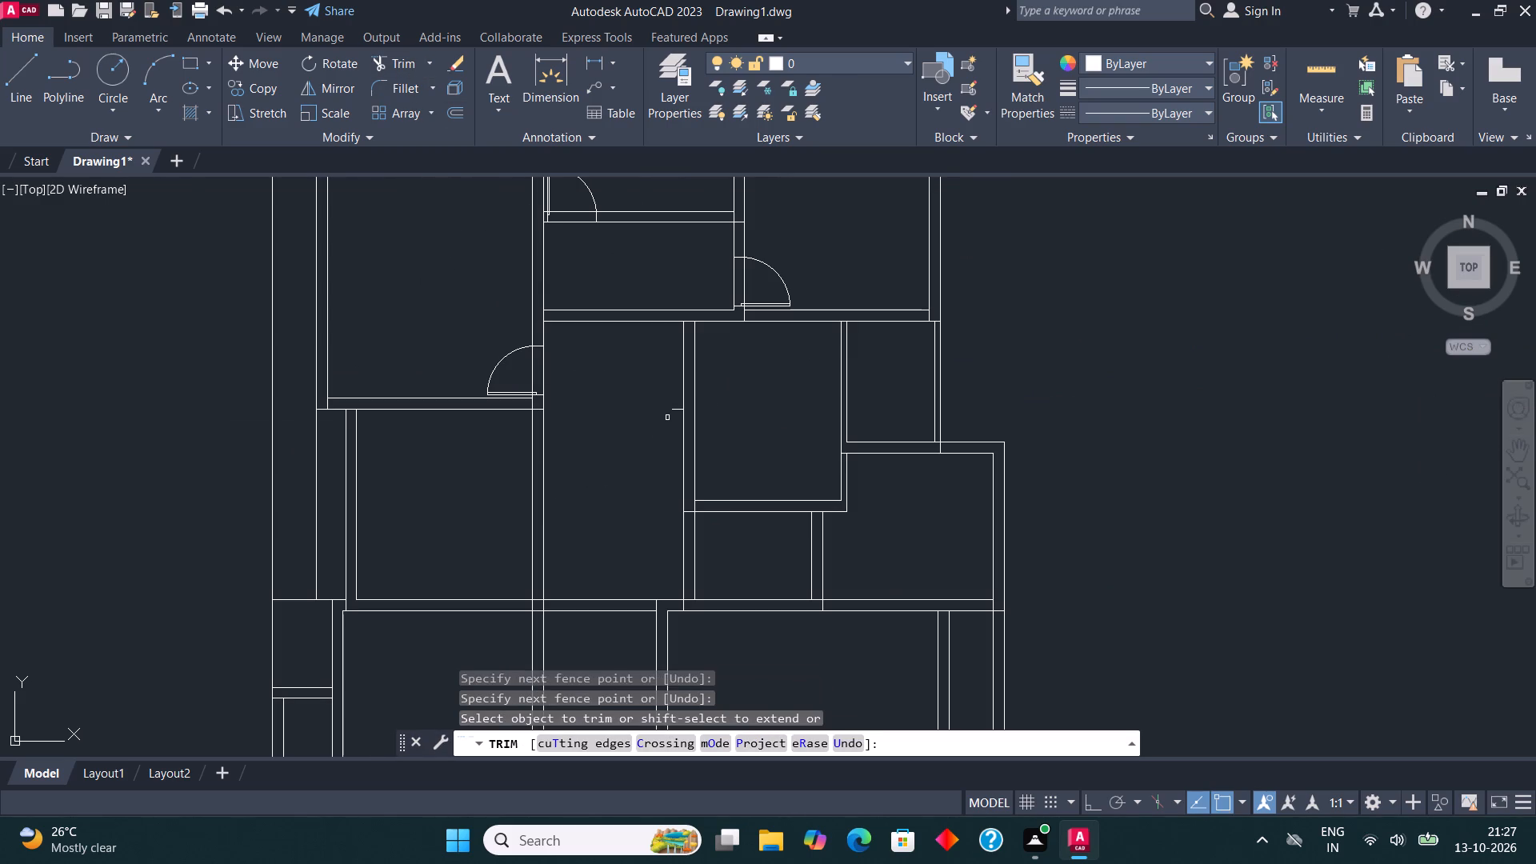
click(673, 412)
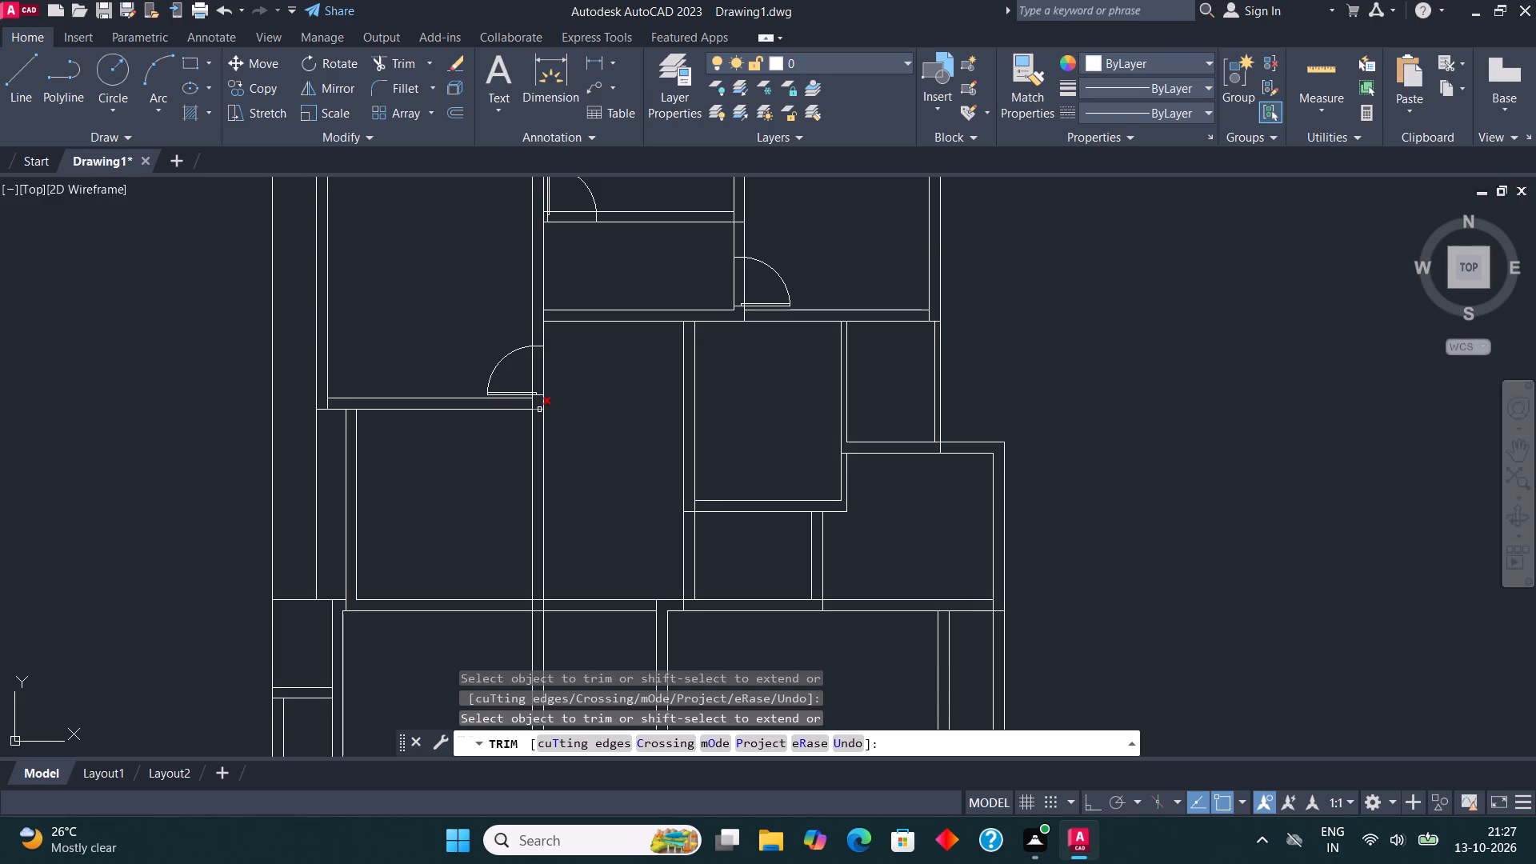
click(539, 410)
click(539, 410)
key(Escape)
Copy the right-hand, downward-swinging horizontal-leaf door symbol onto the left wall of the central room, near its upper corner.
scroll(454, 423, down, 2)
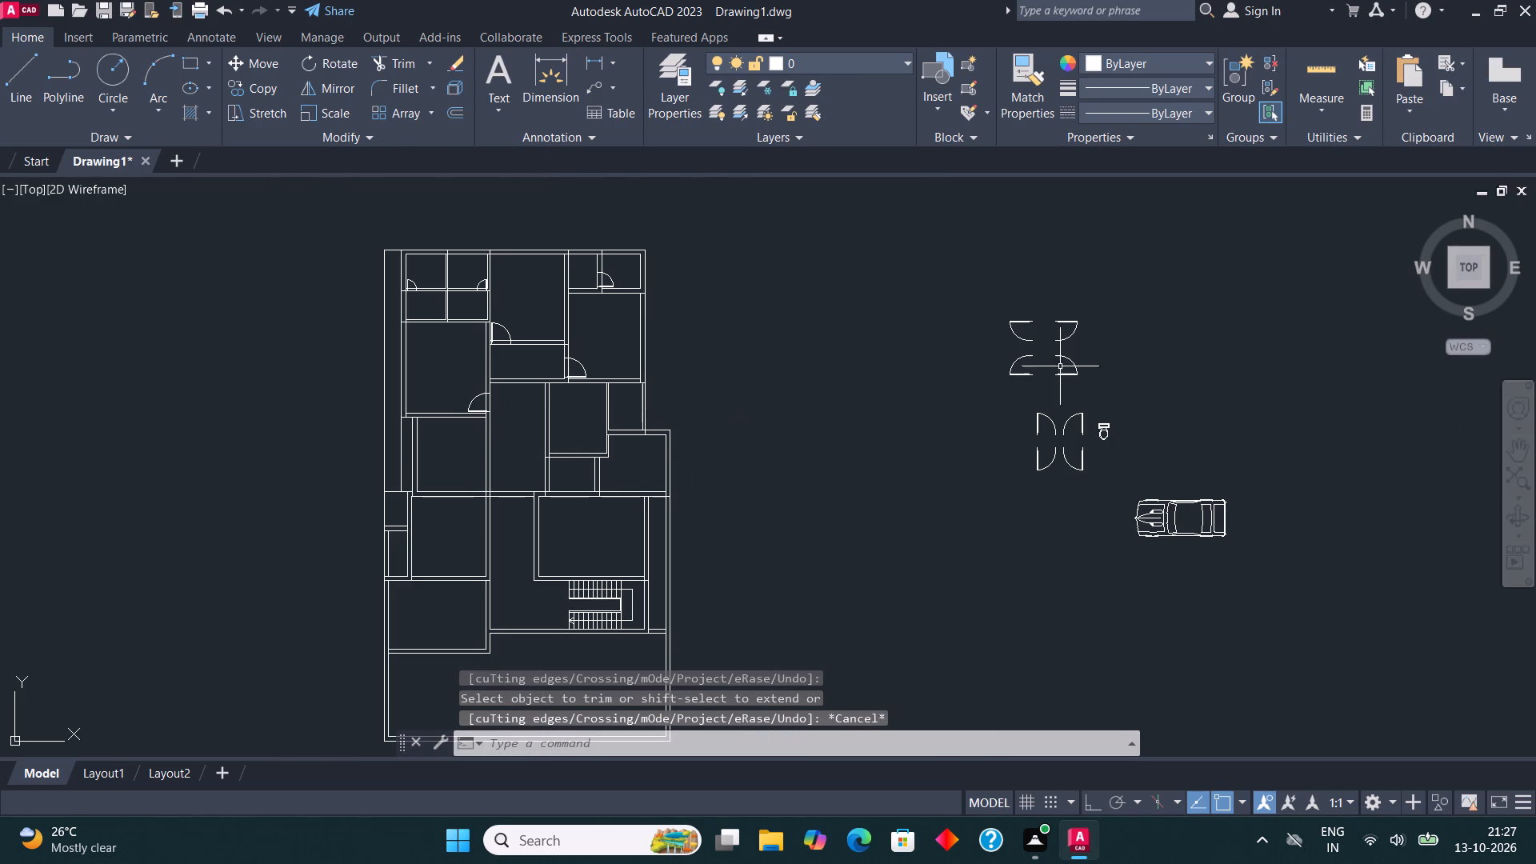
scroll(1068, 327, up, 3)
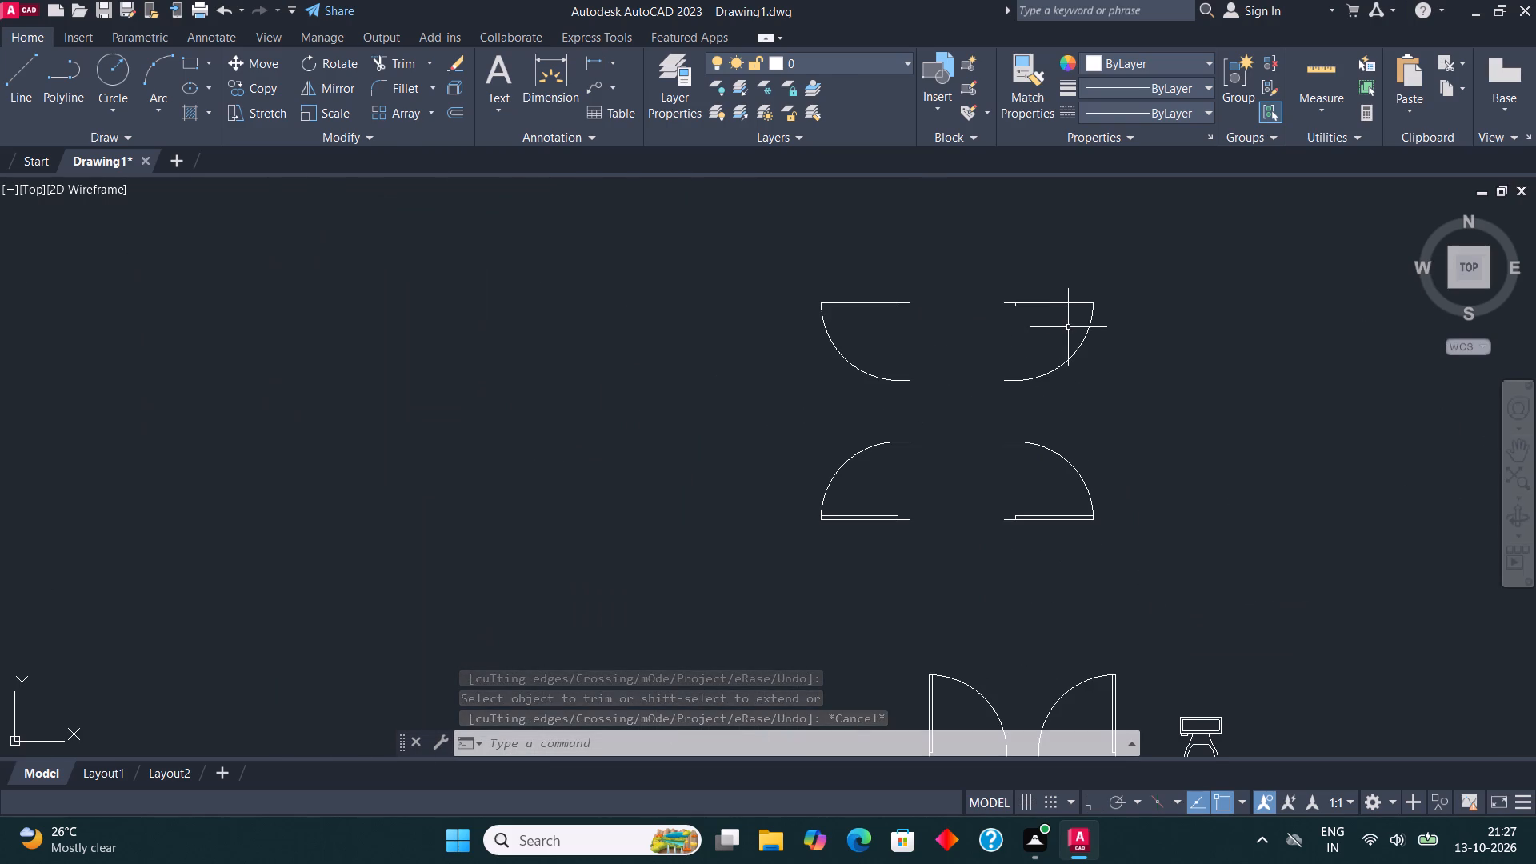
drag(1028, 315, 1026, 302)
click(1014, 282)
click(269, 81)
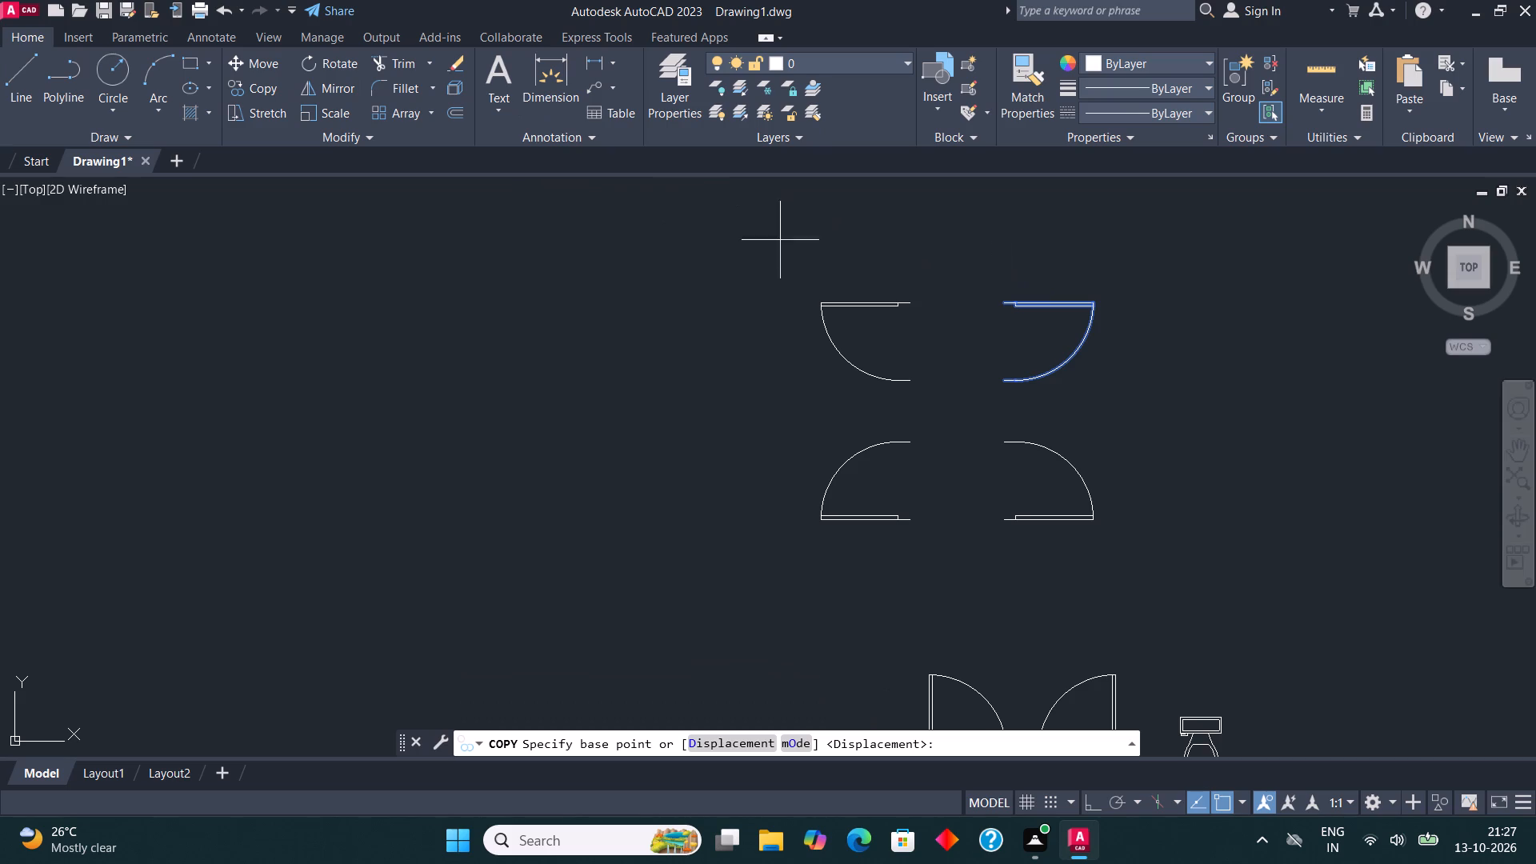
click(1006, 307)
scroll(1138, 278, down, 3)
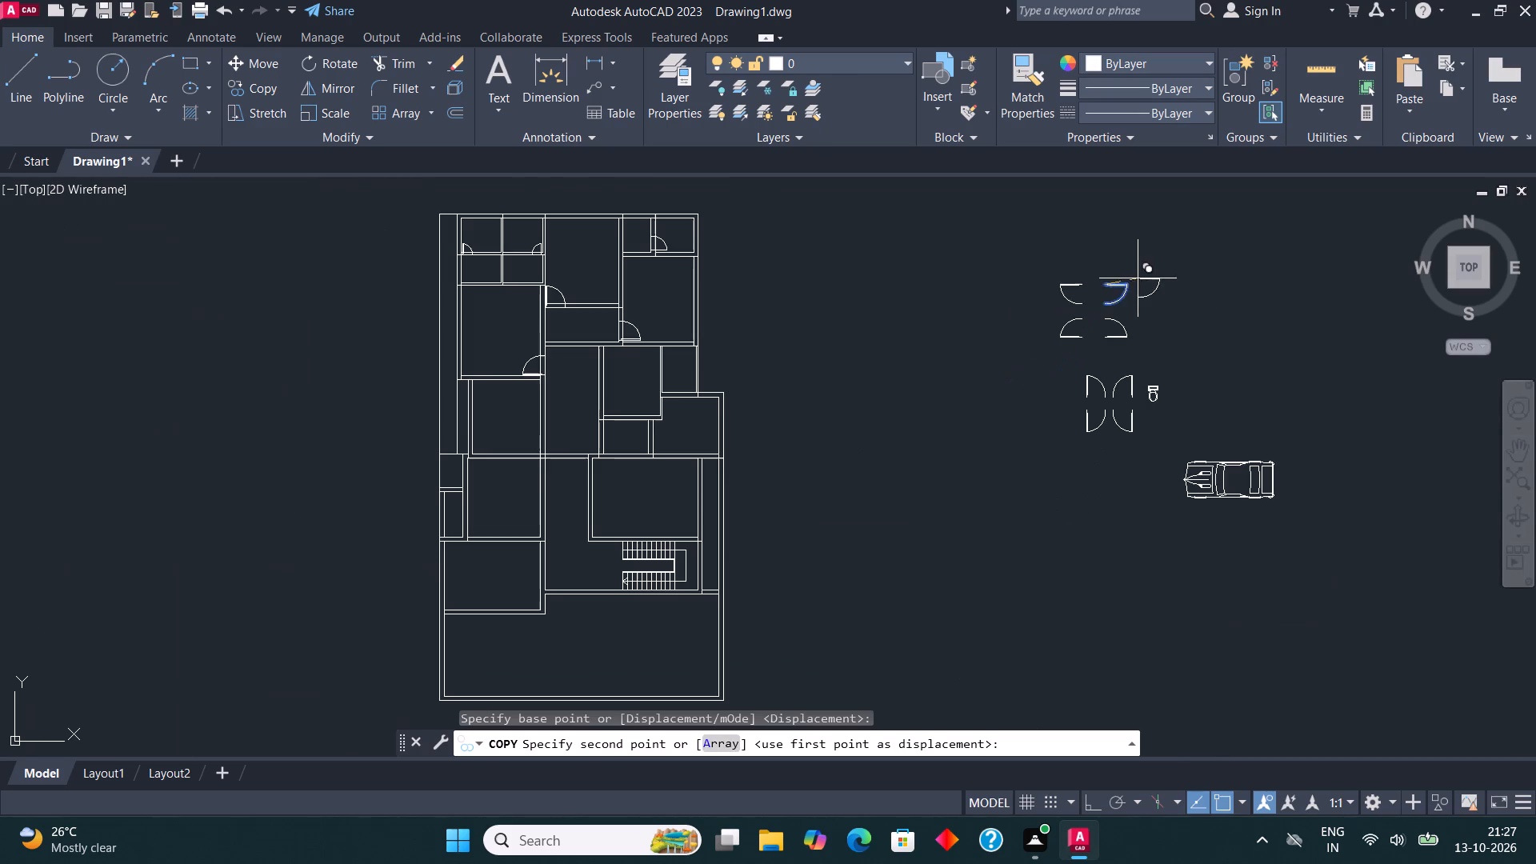
scroll(605, 348, up, 2)
scroll(548, 380, up, 2)
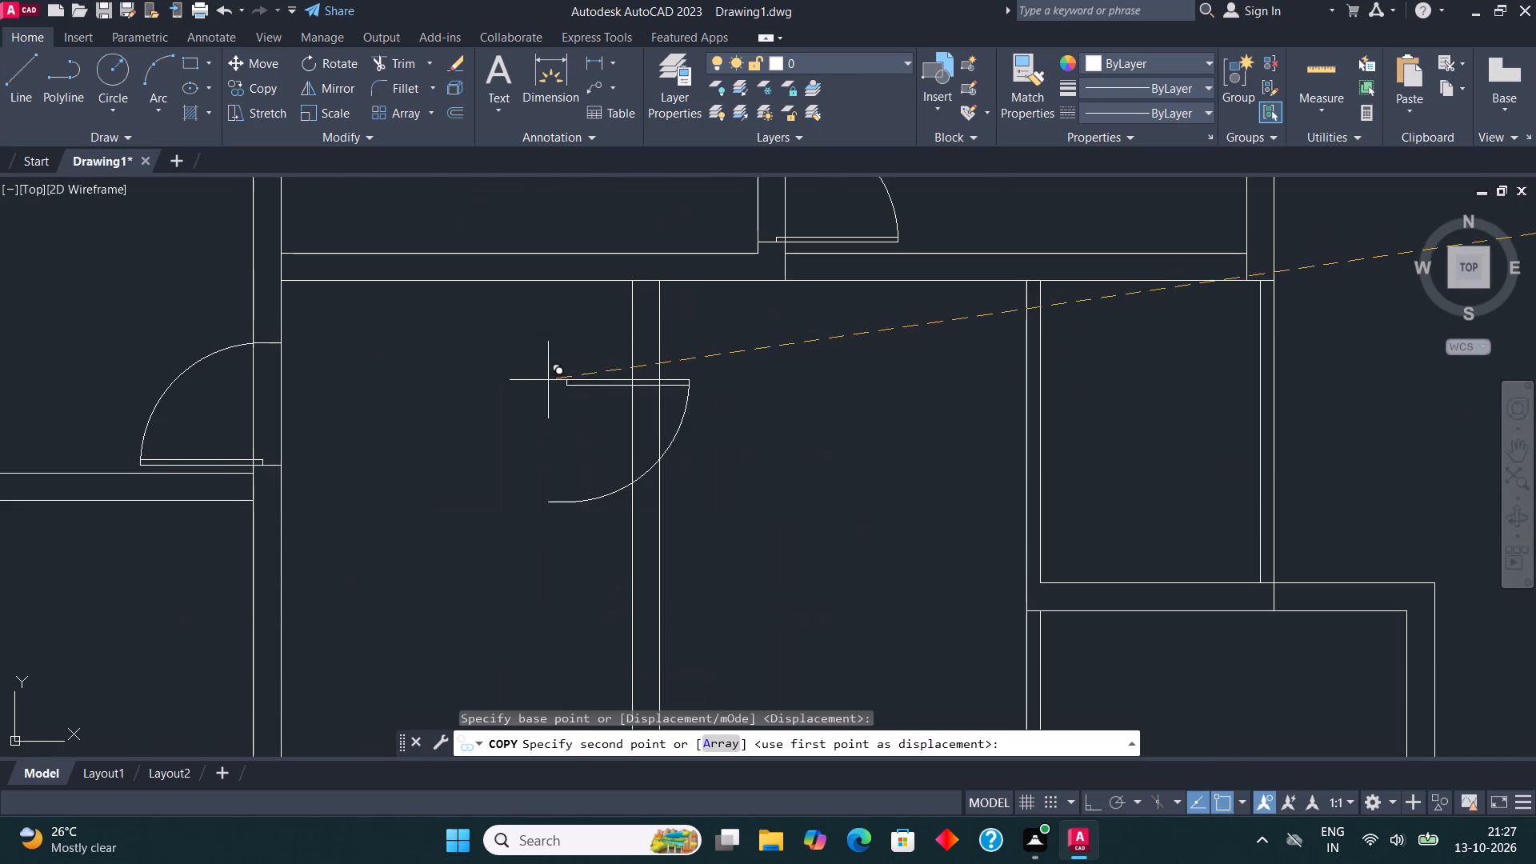
click(634, 306)
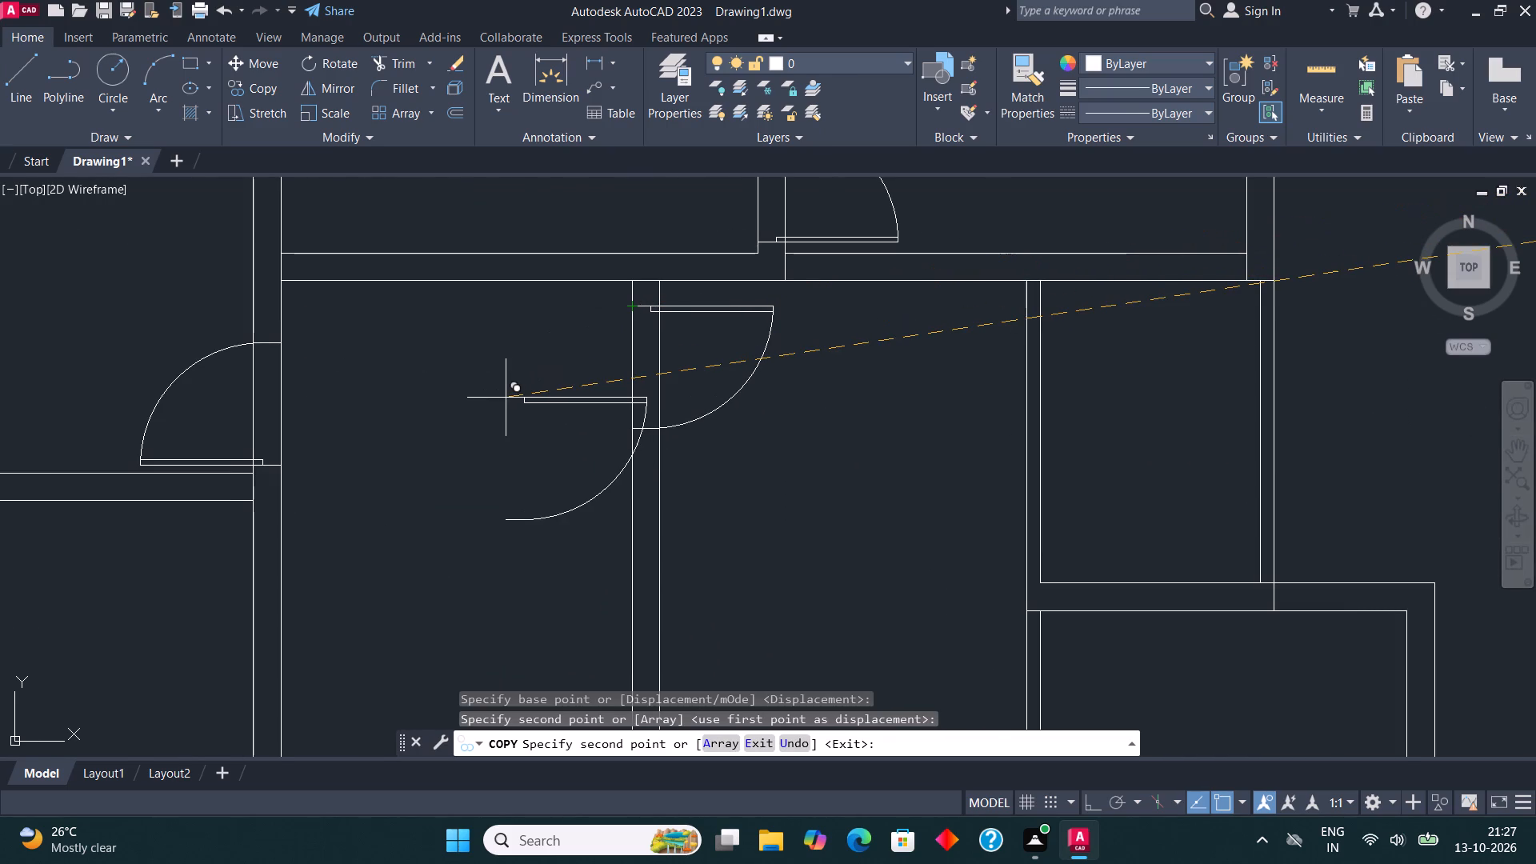
scroll(506, 398, down, 1)
key(Escape)
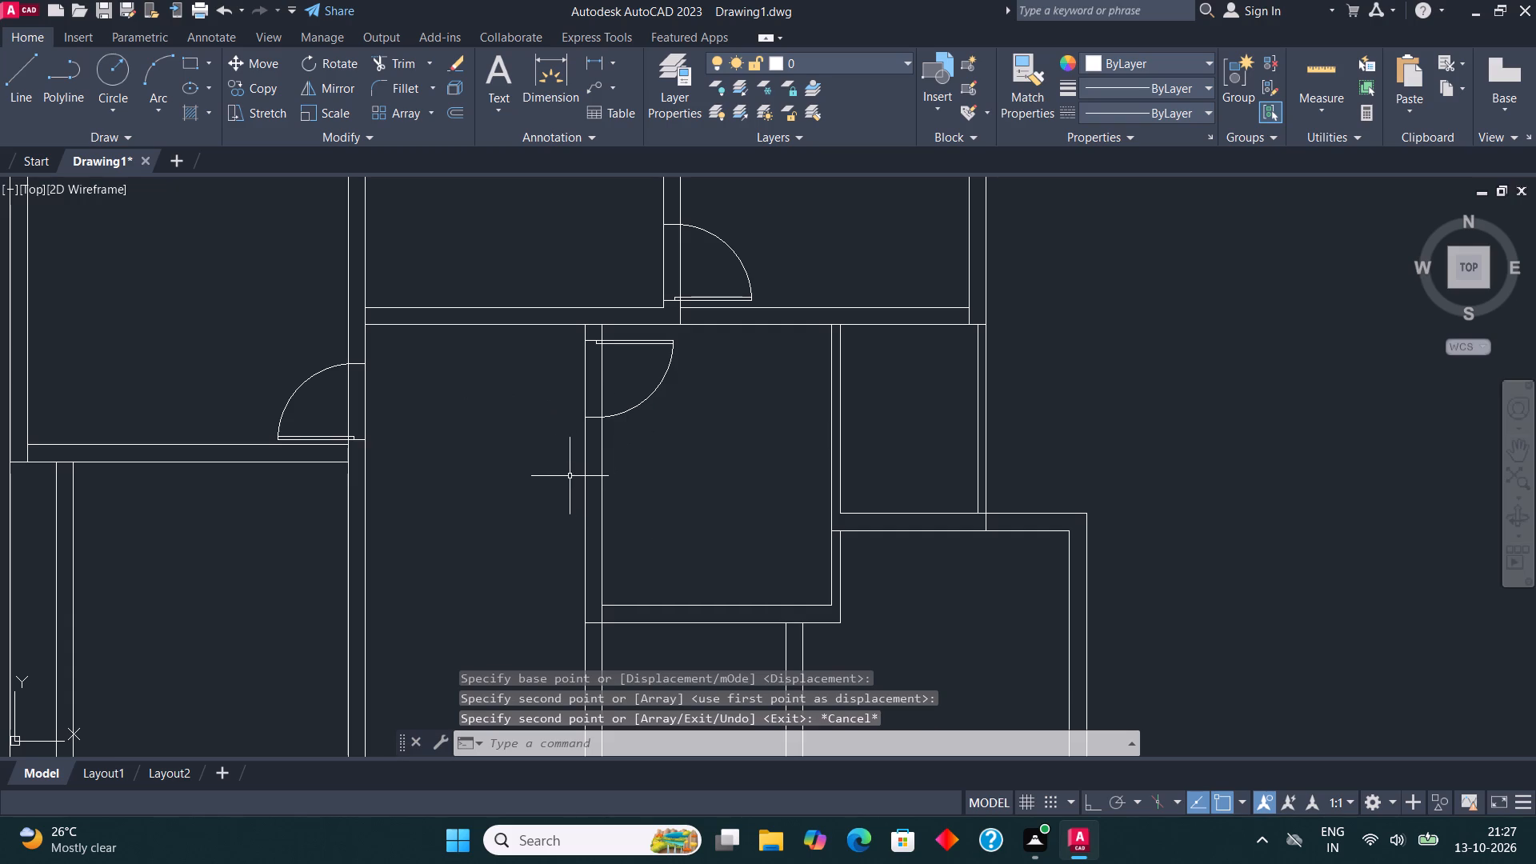
Move the large left room's door slightly up along its right wall, away from the lower corner.
scroll(586, 439, down, 1)
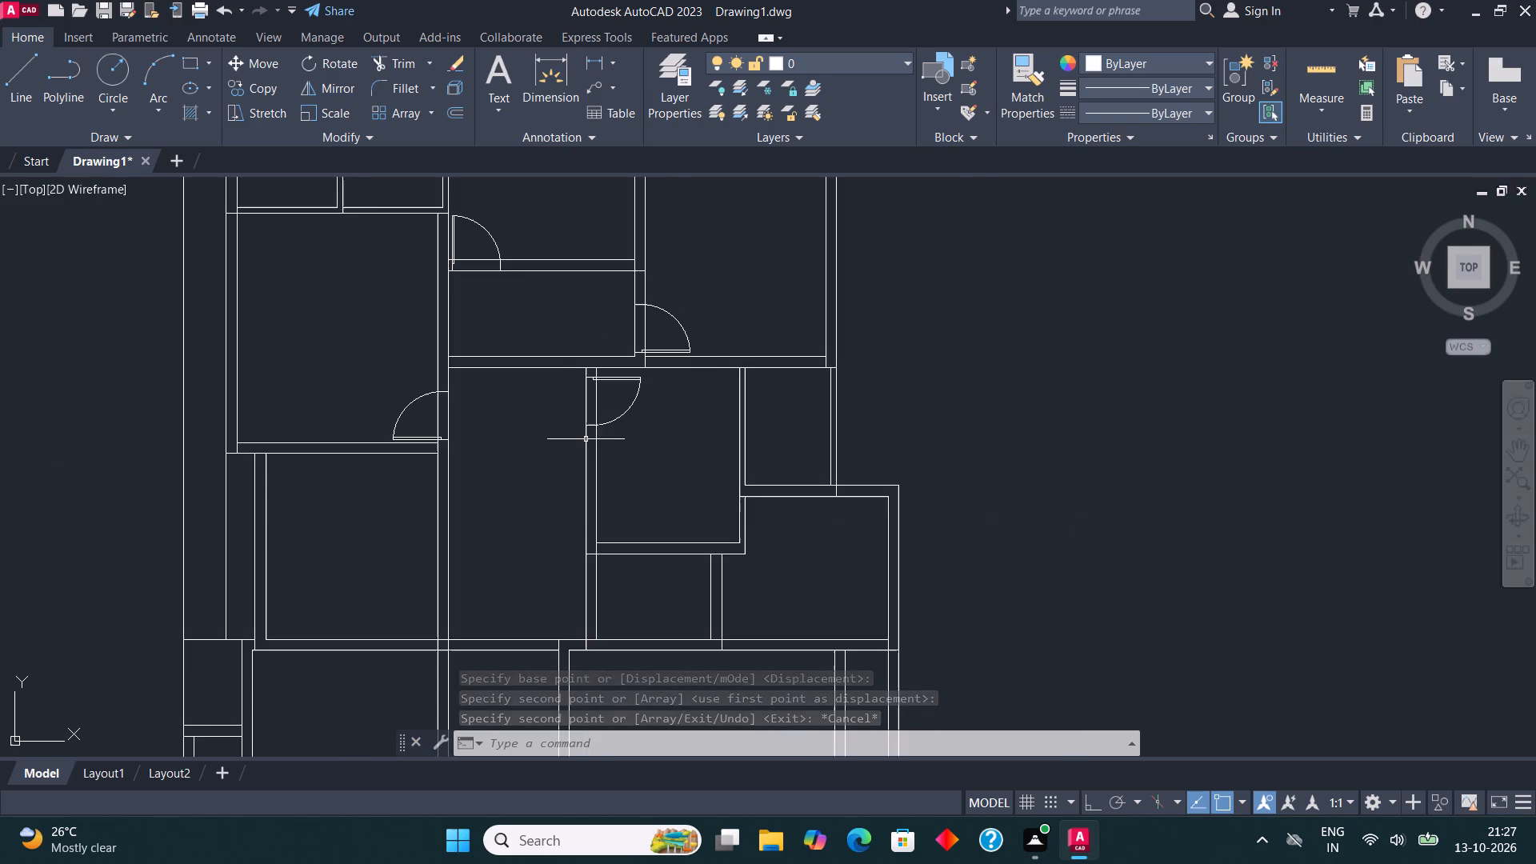
middle_drag(602, 439, 686, 484)
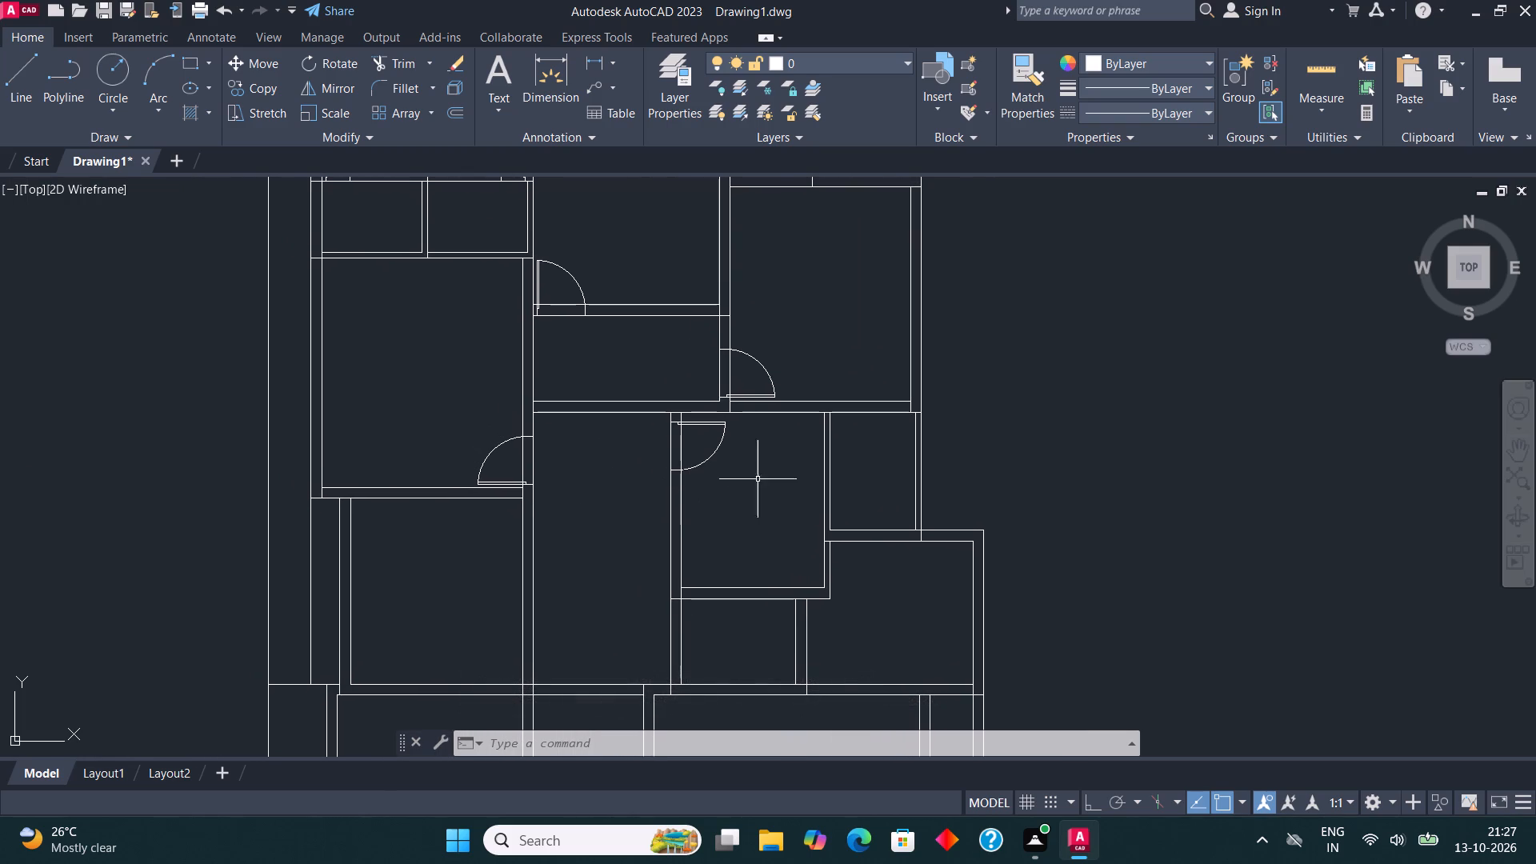
middle_drag(594, 409, 556, 415)
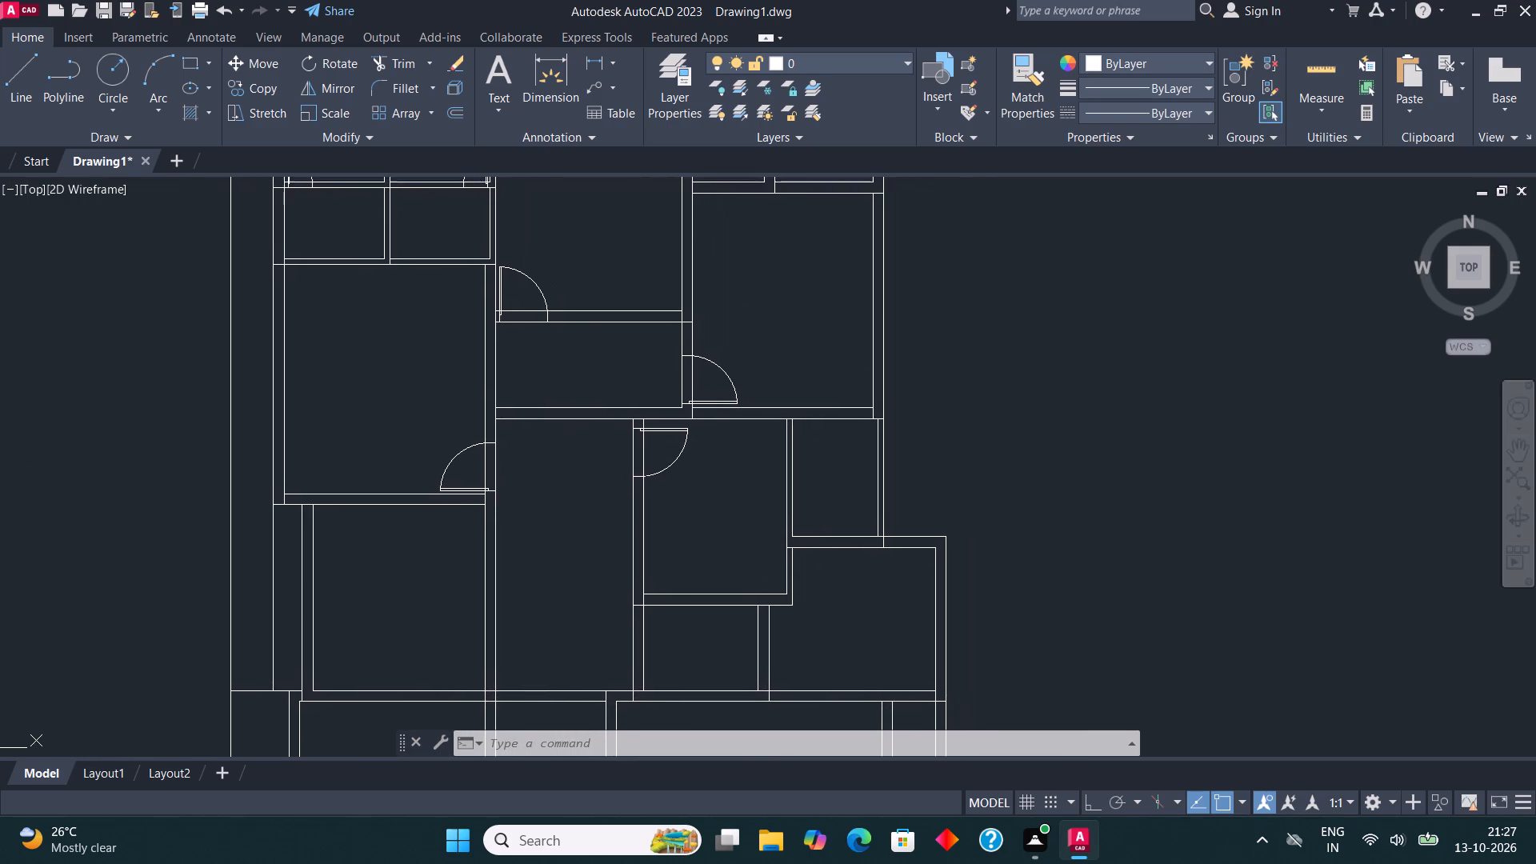
scroll(502, 443, up, 1)
click(434, 454)
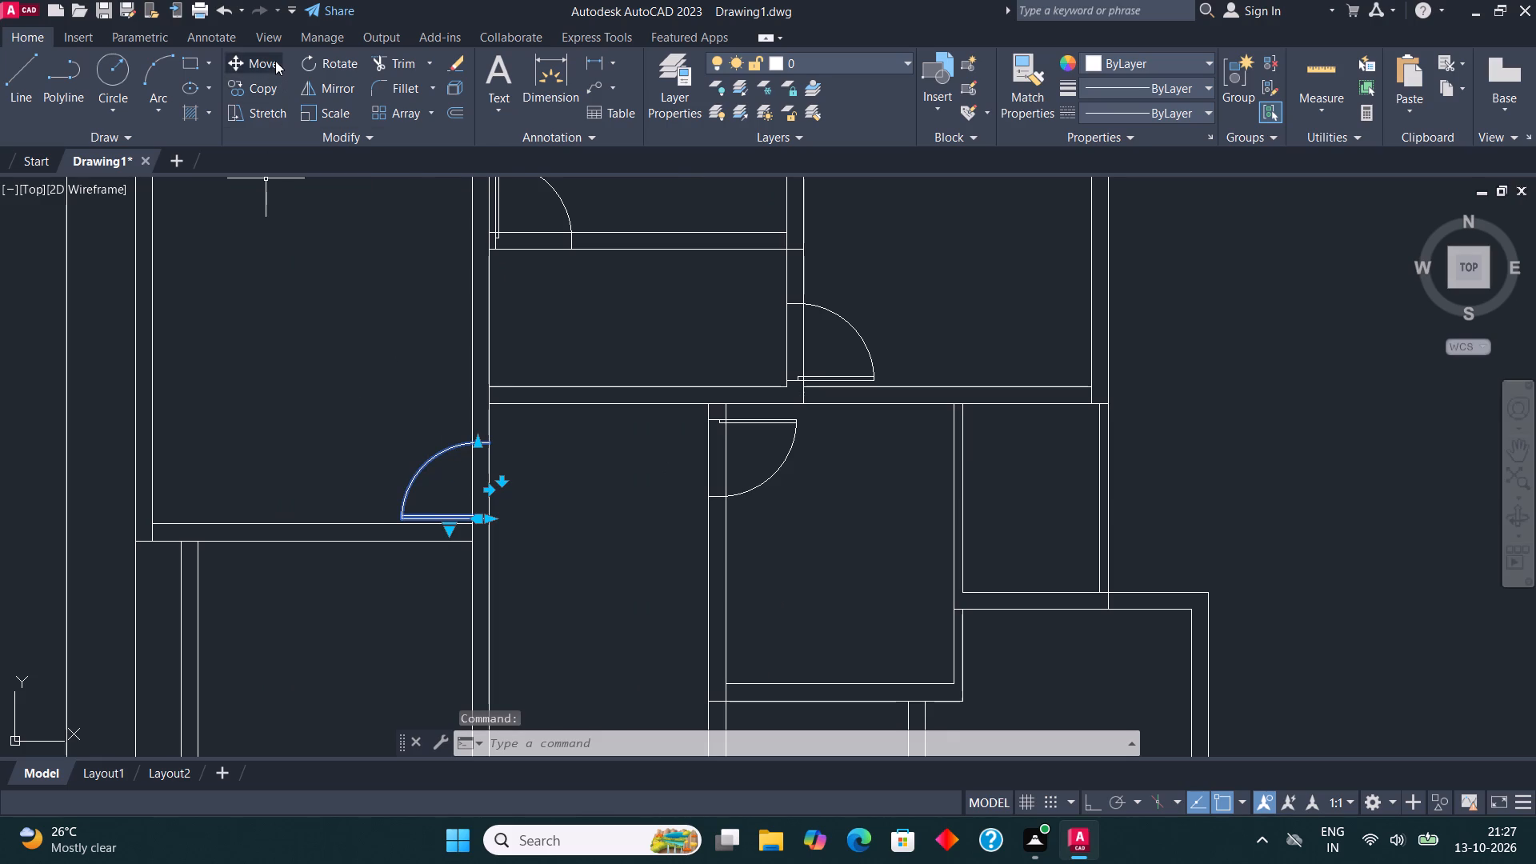
click(275, 61)
scroll(464, 500, up, 2)
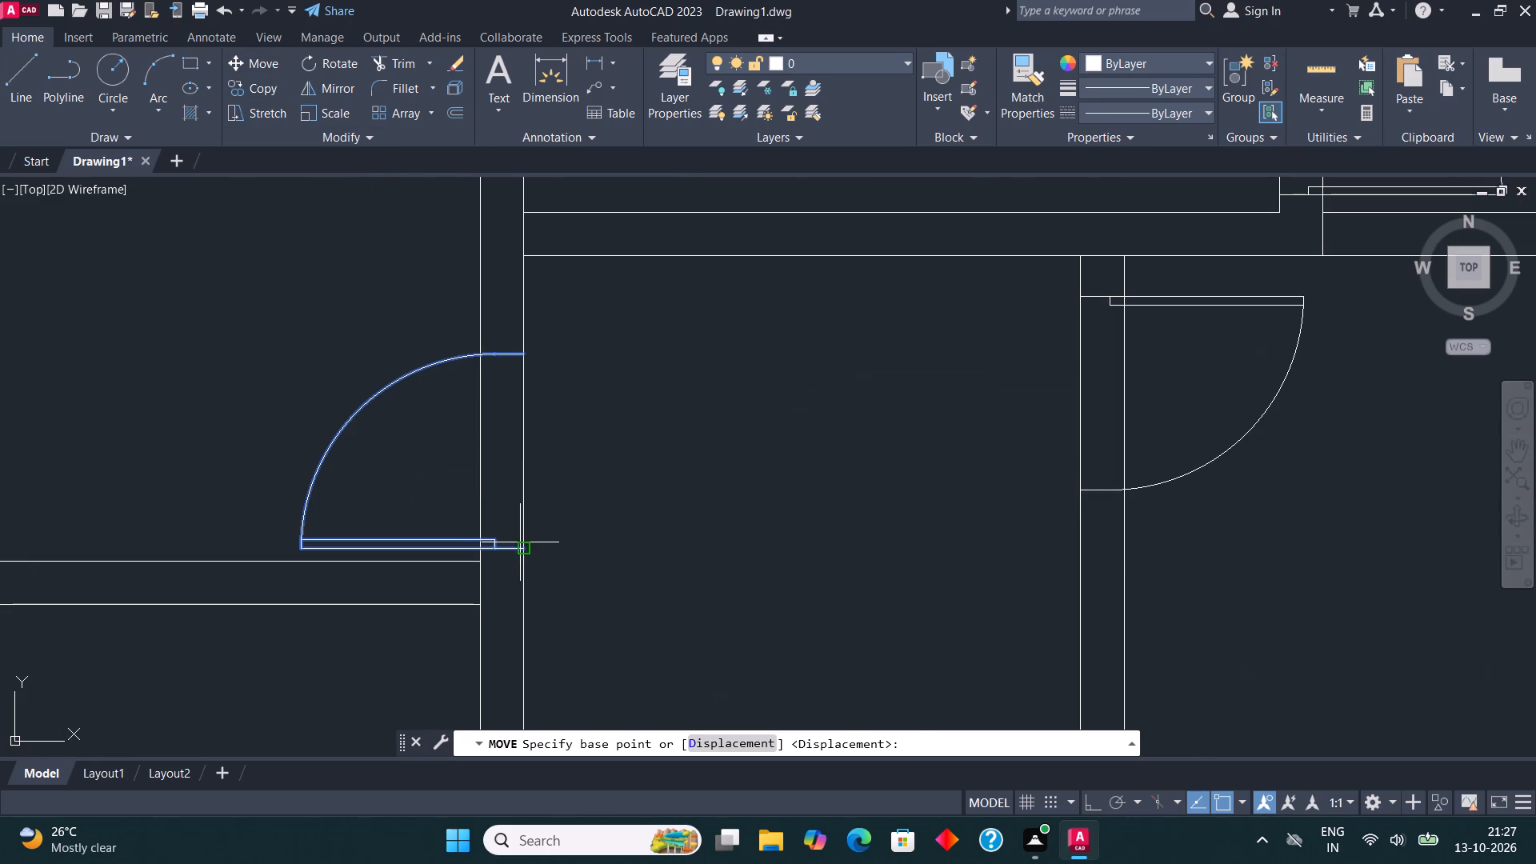
click(522, 543)
click(521, 491)
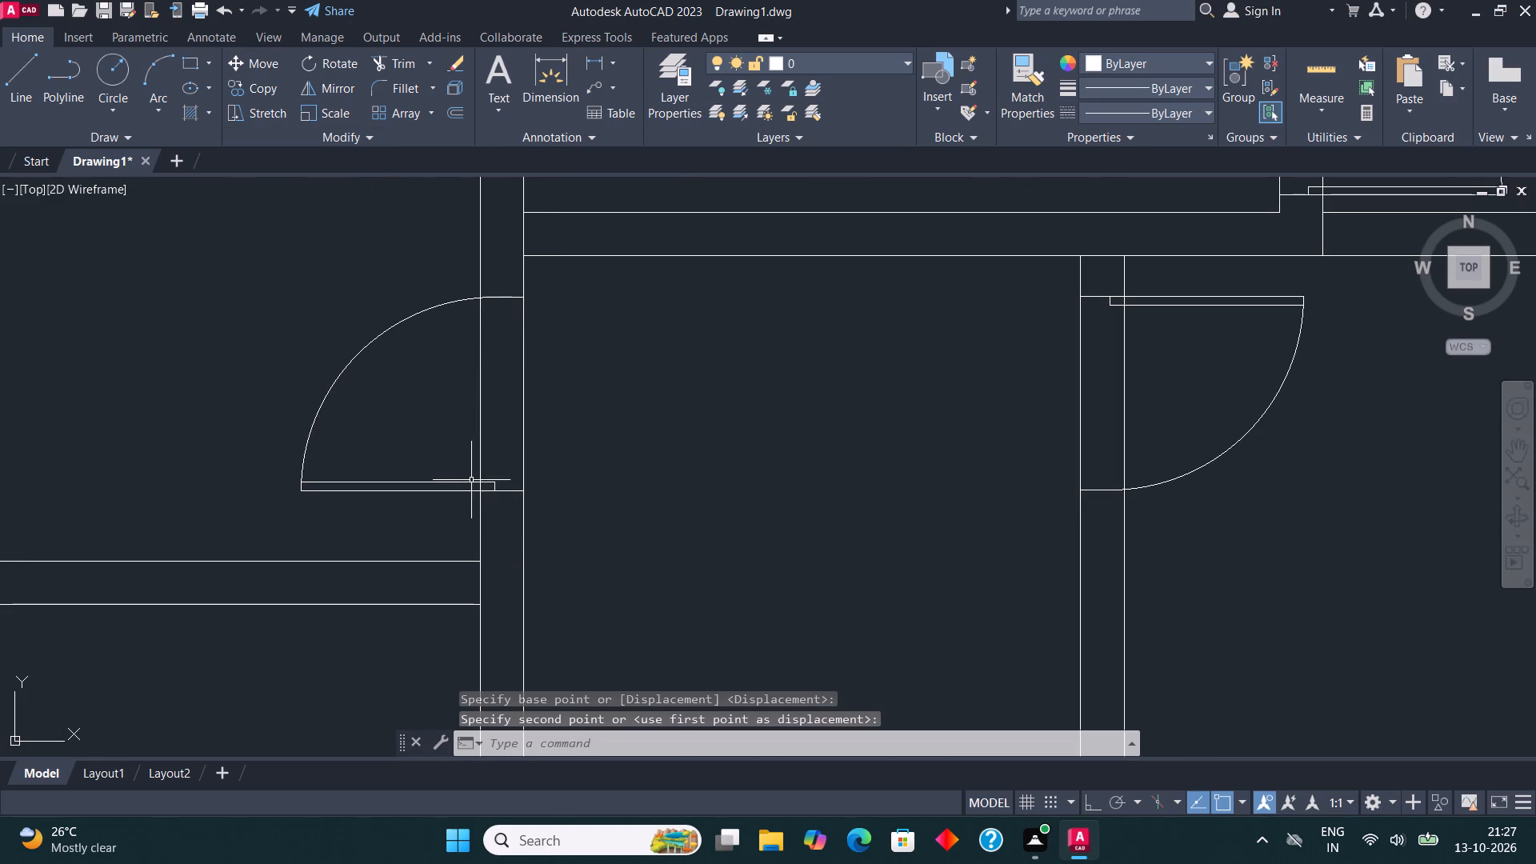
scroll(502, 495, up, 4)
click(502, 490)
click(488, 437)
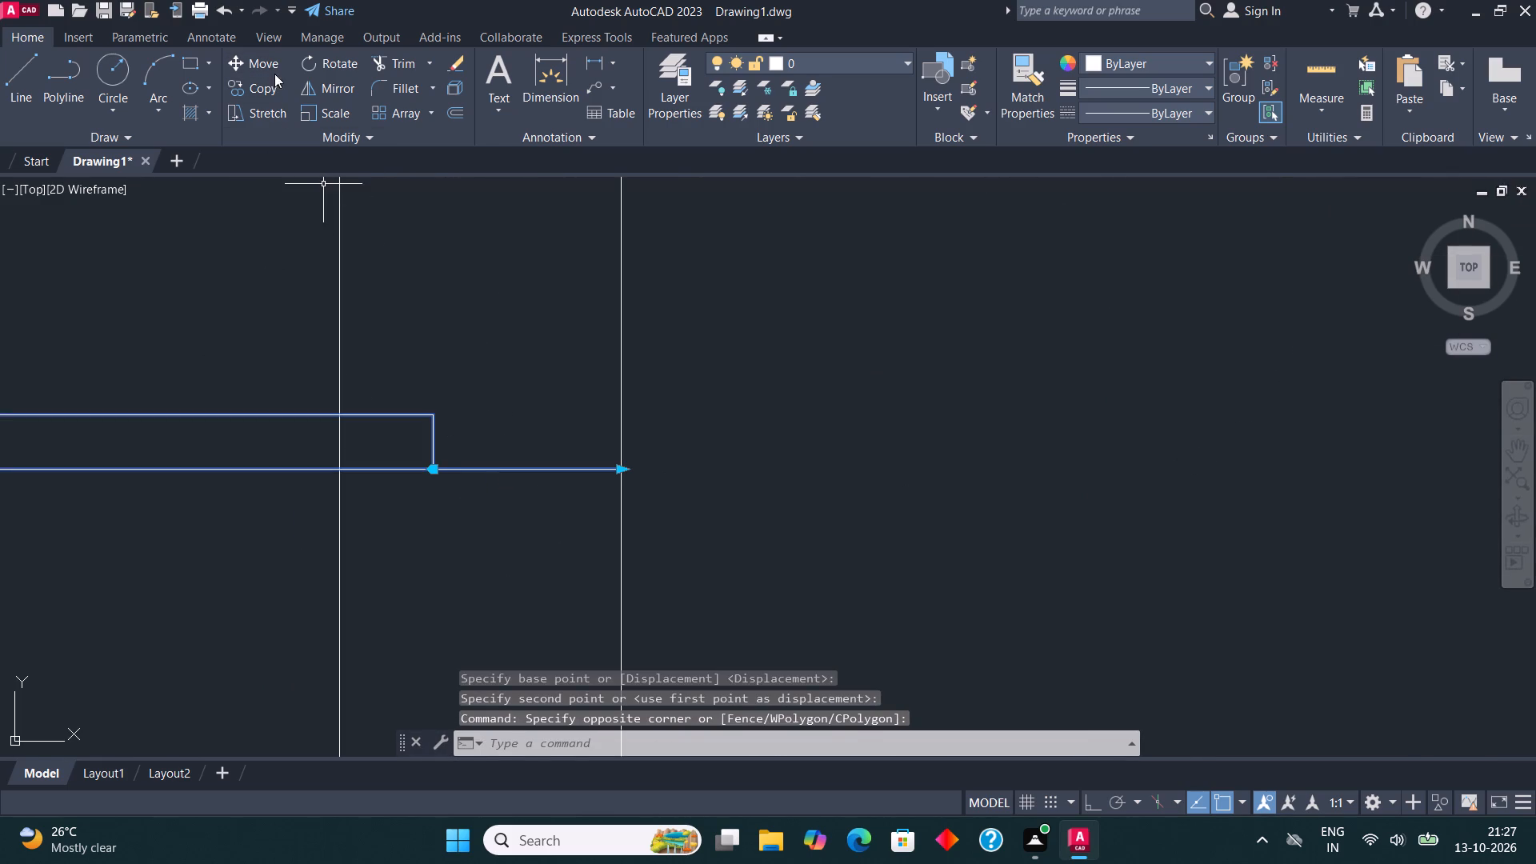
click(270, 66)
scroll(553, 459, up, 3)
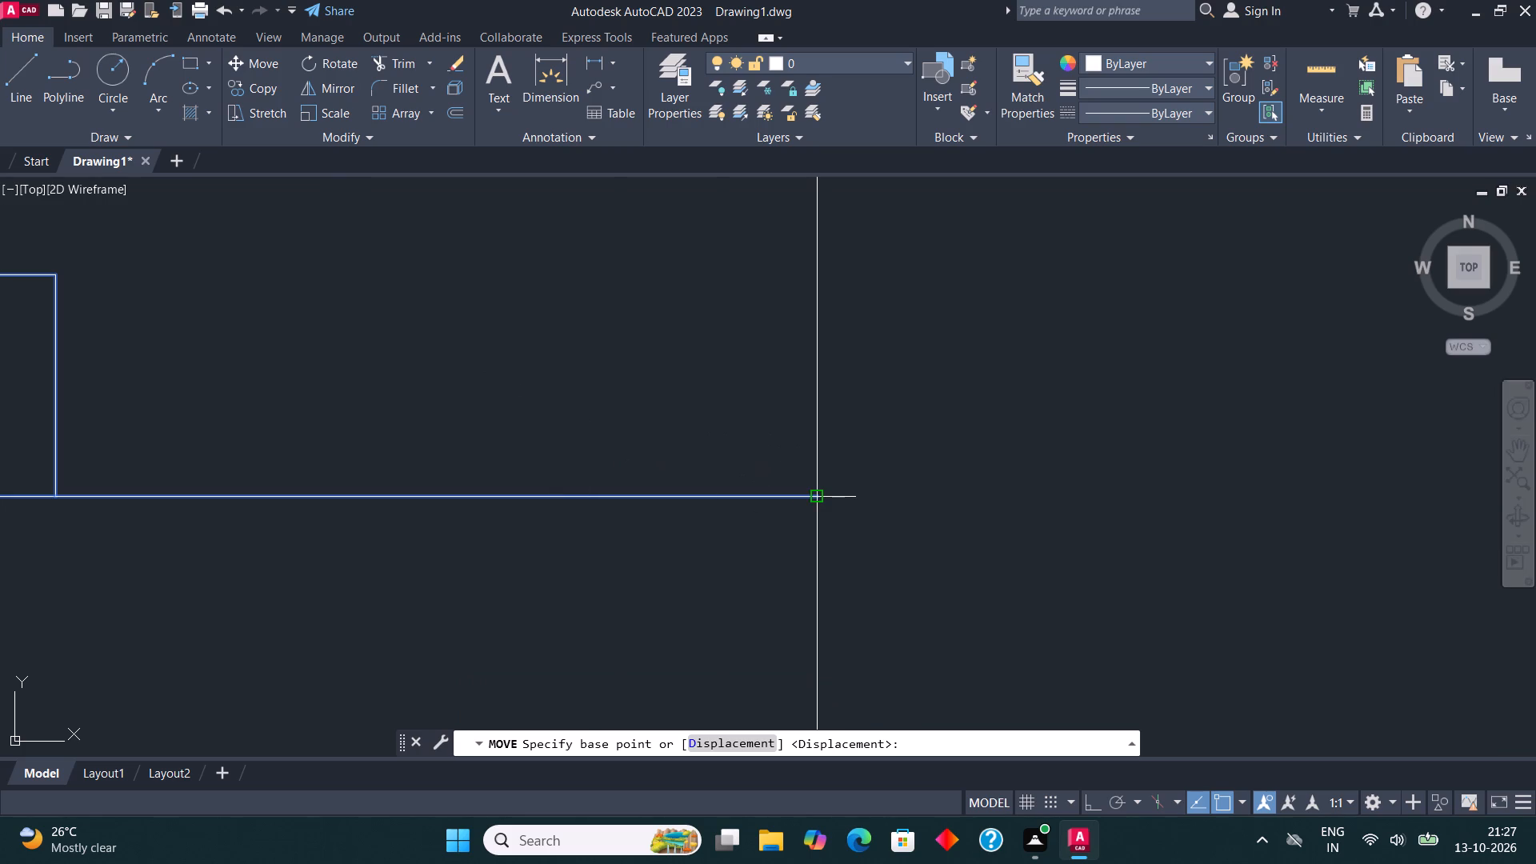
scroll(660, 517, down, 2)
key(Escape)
Copy the left-hand, downward-swinging horizontal-leaf door symbol onto the right wall of the small room beside the central room, near its upper corner.
scroll(663, 480, down, 4)
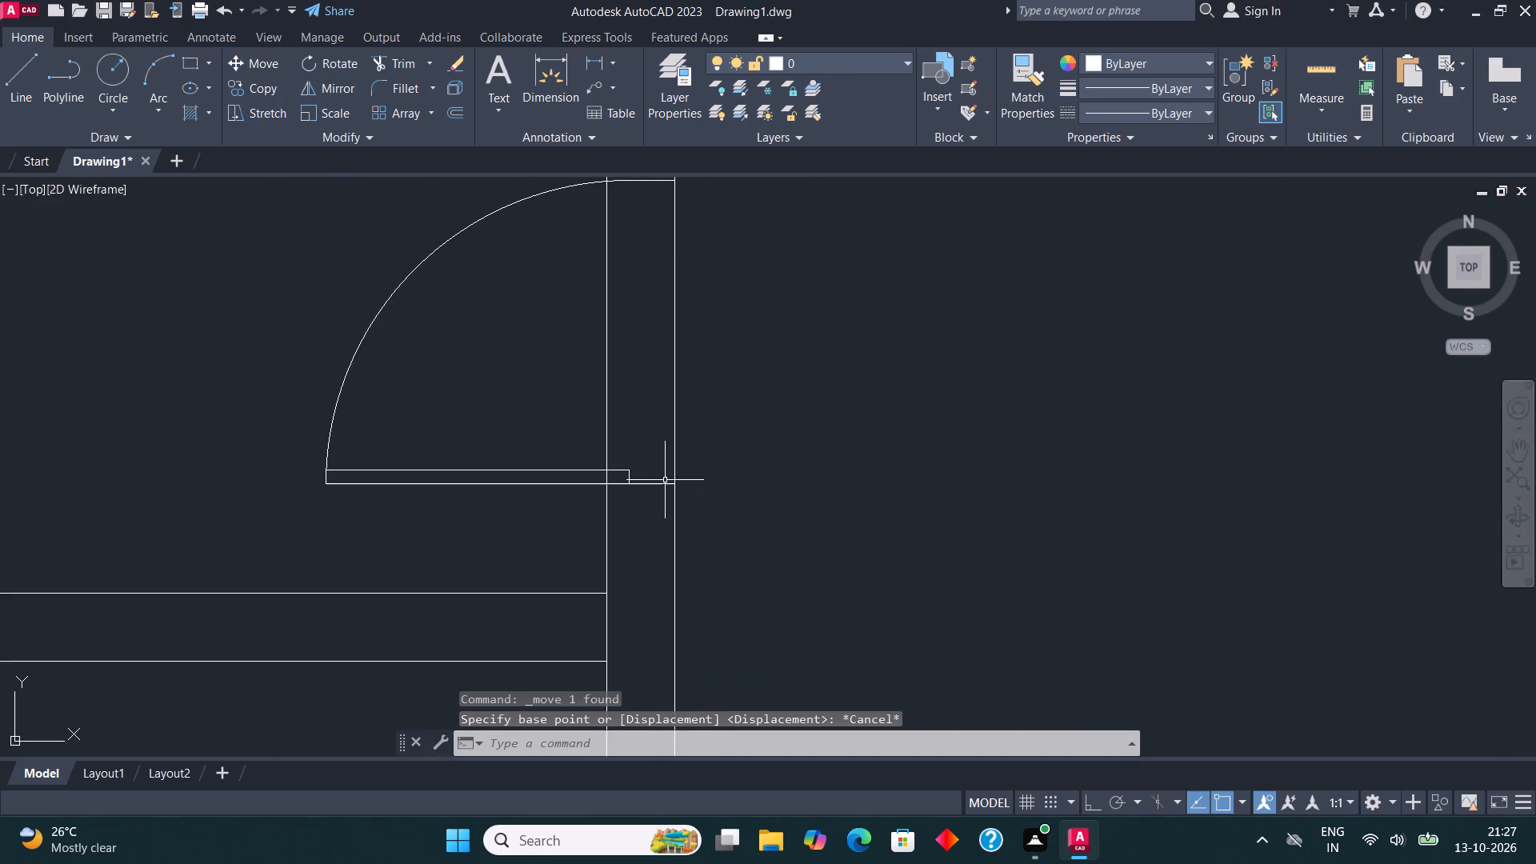
scroll(665, 488, down, 3)
middle_drag(779, 490, 764, 410)
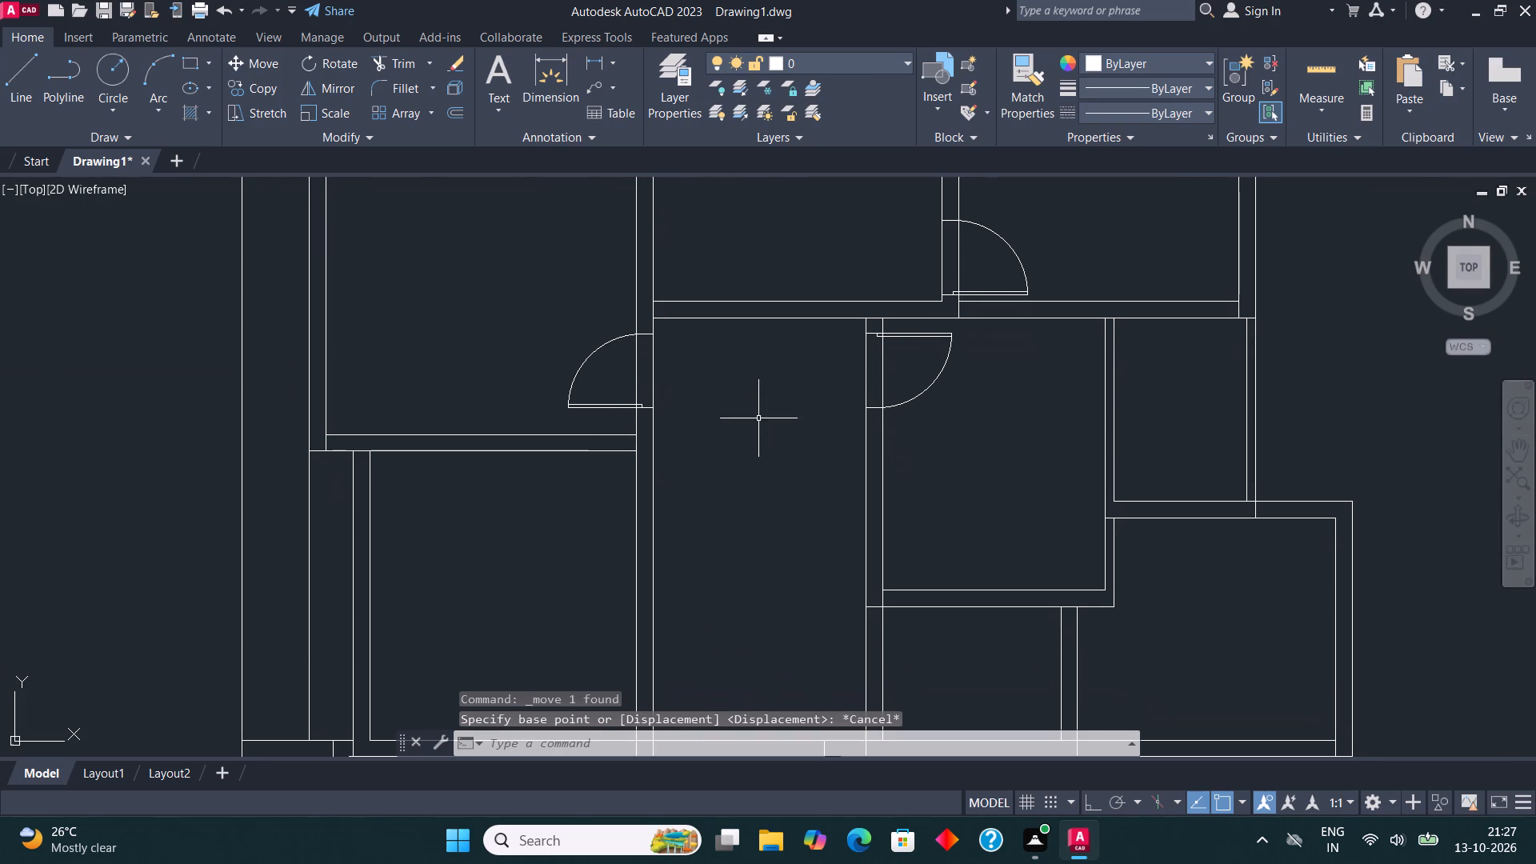
middle_drag(915, 444, 655, 434)
scroll(650, 442, down, 1)
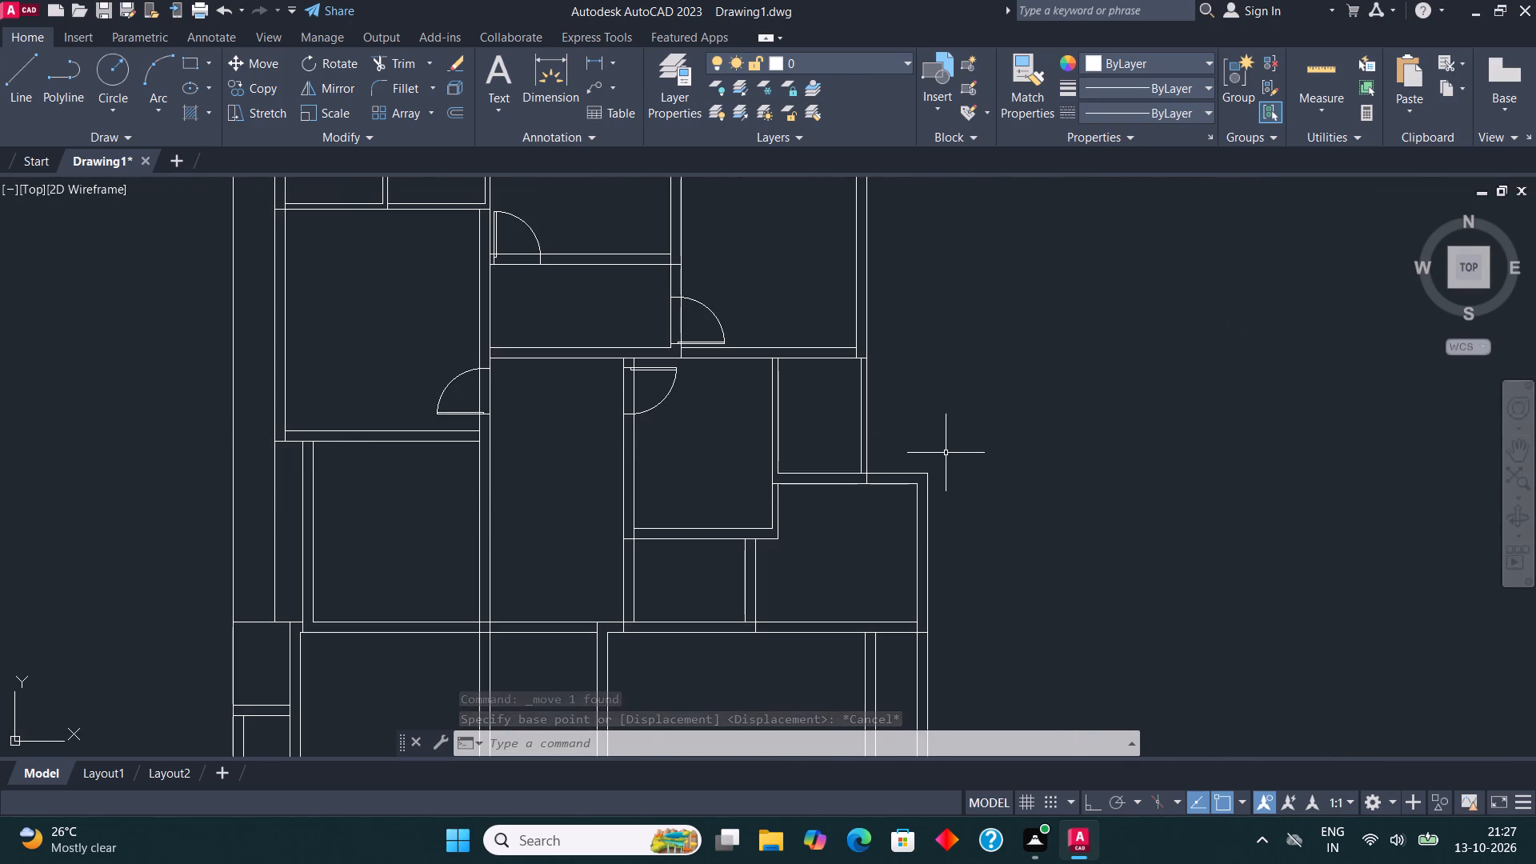
scroll(946, 452, down, 1)
scroll(726, 530, down, 2)
scroll(1025, 498, up, 3)
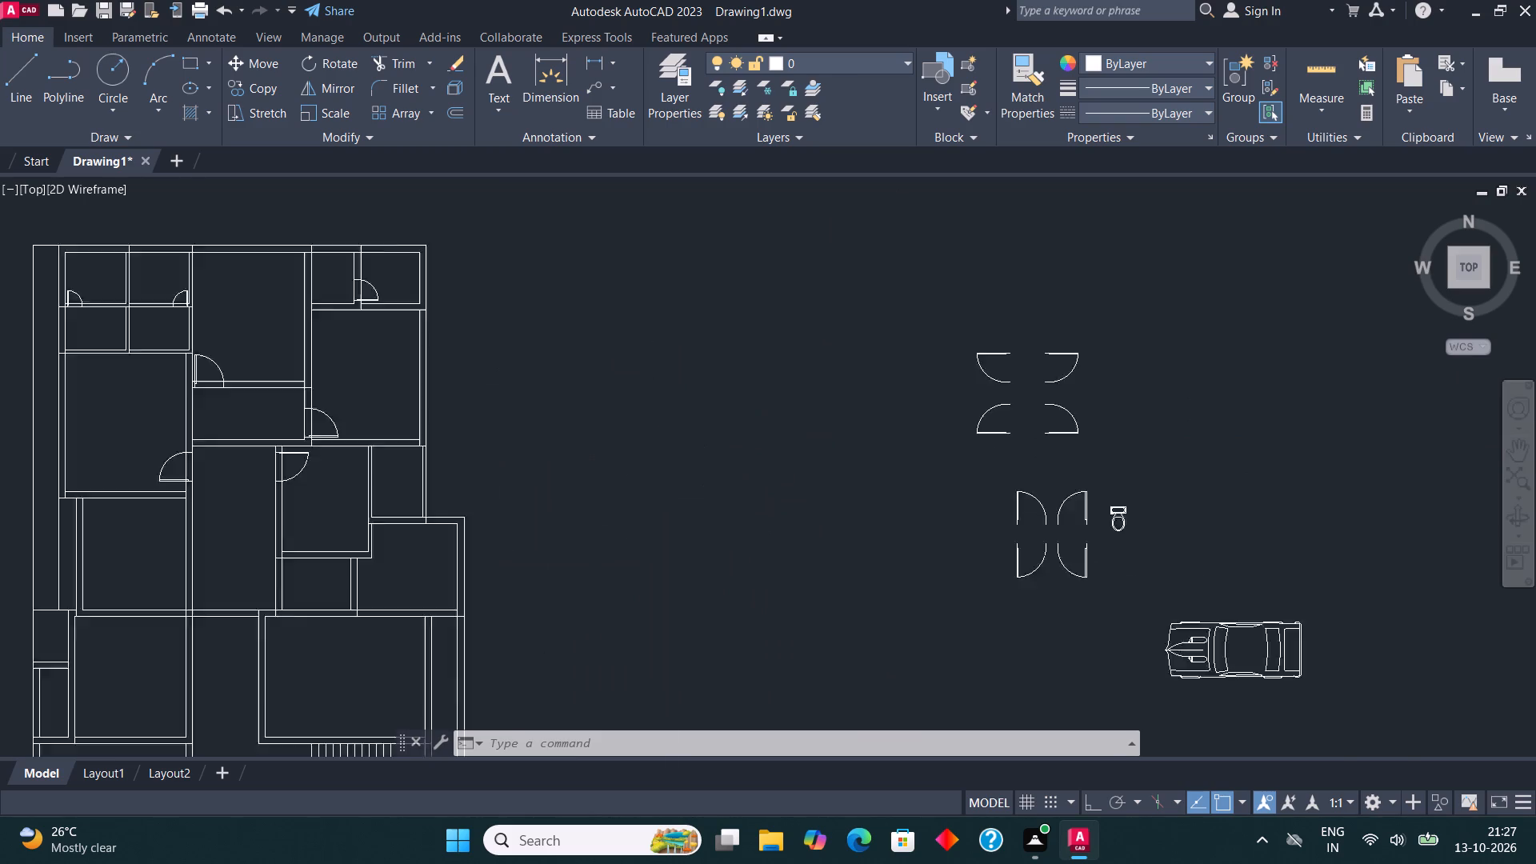
click(993, 266)
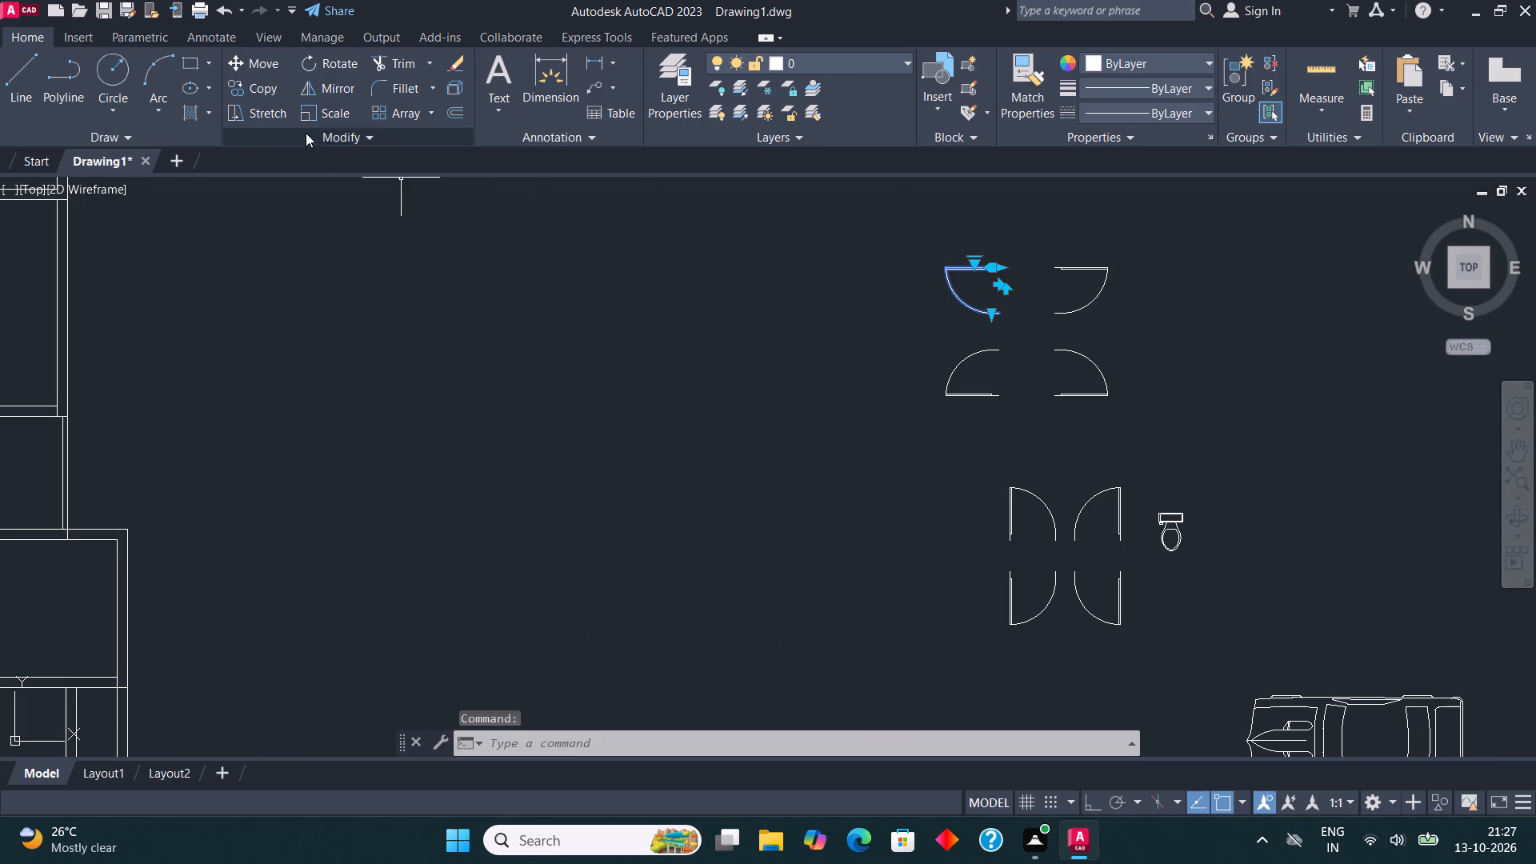
click(250, 81)
click(1006, 266)
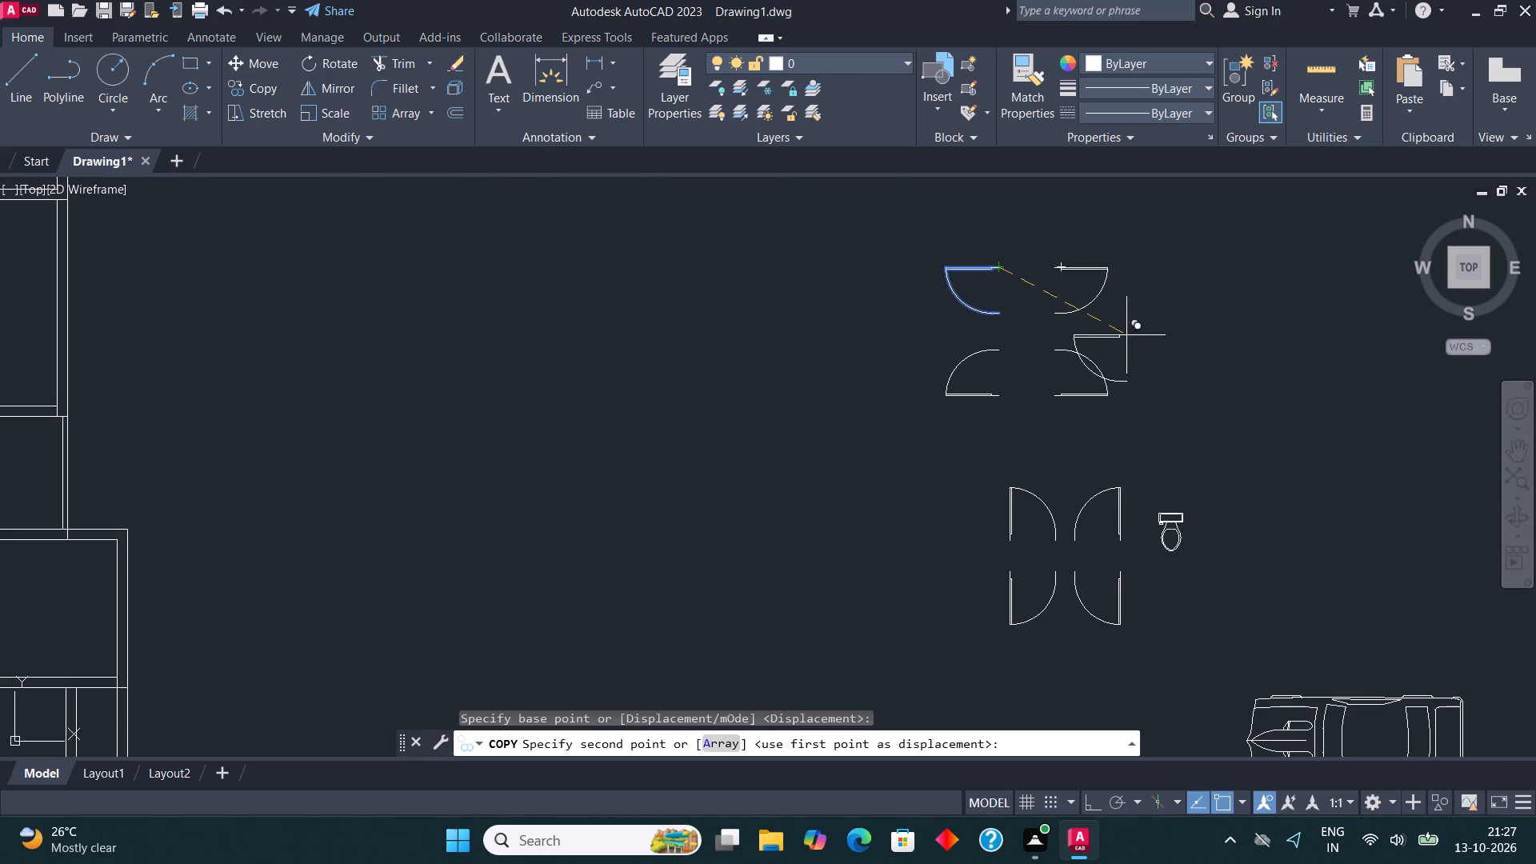
scroll(1132, 352, down, 1)
middle_drag(953, 387, 1197, 449)
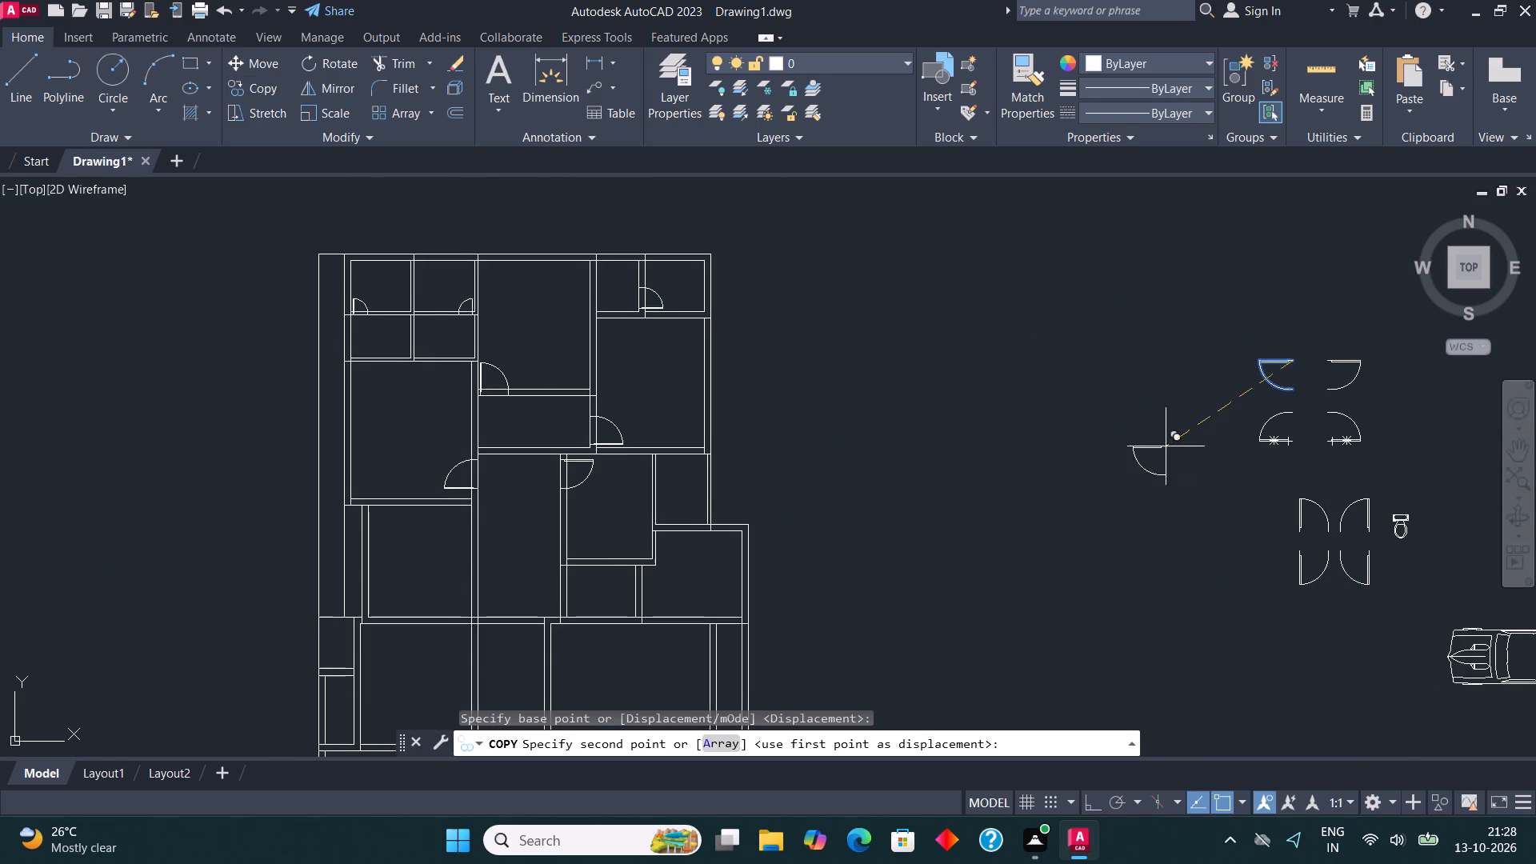
scroll(687, 470, up, 4)
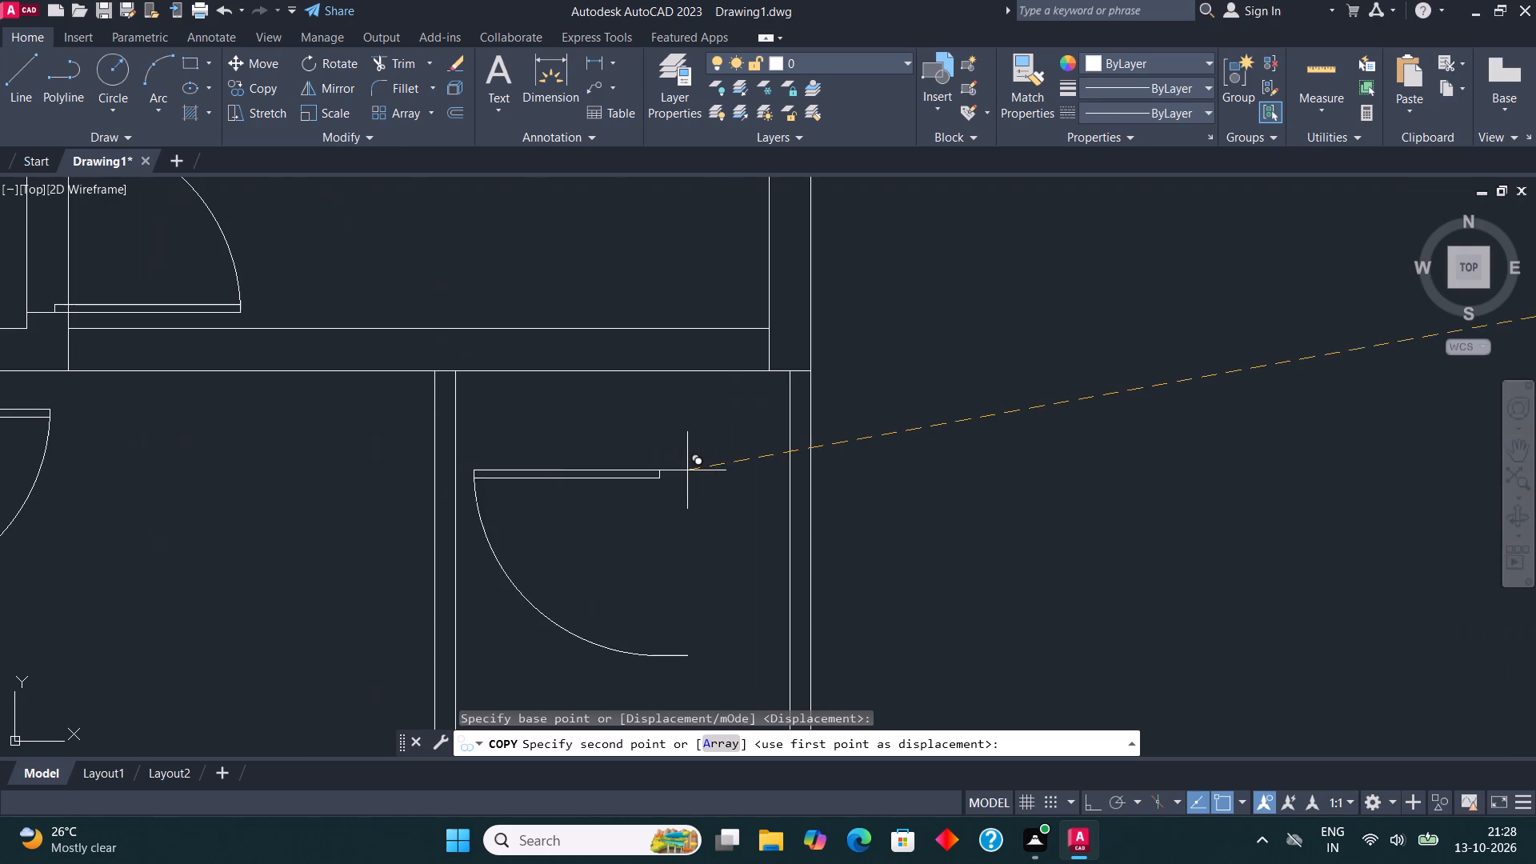
click(808, 390)
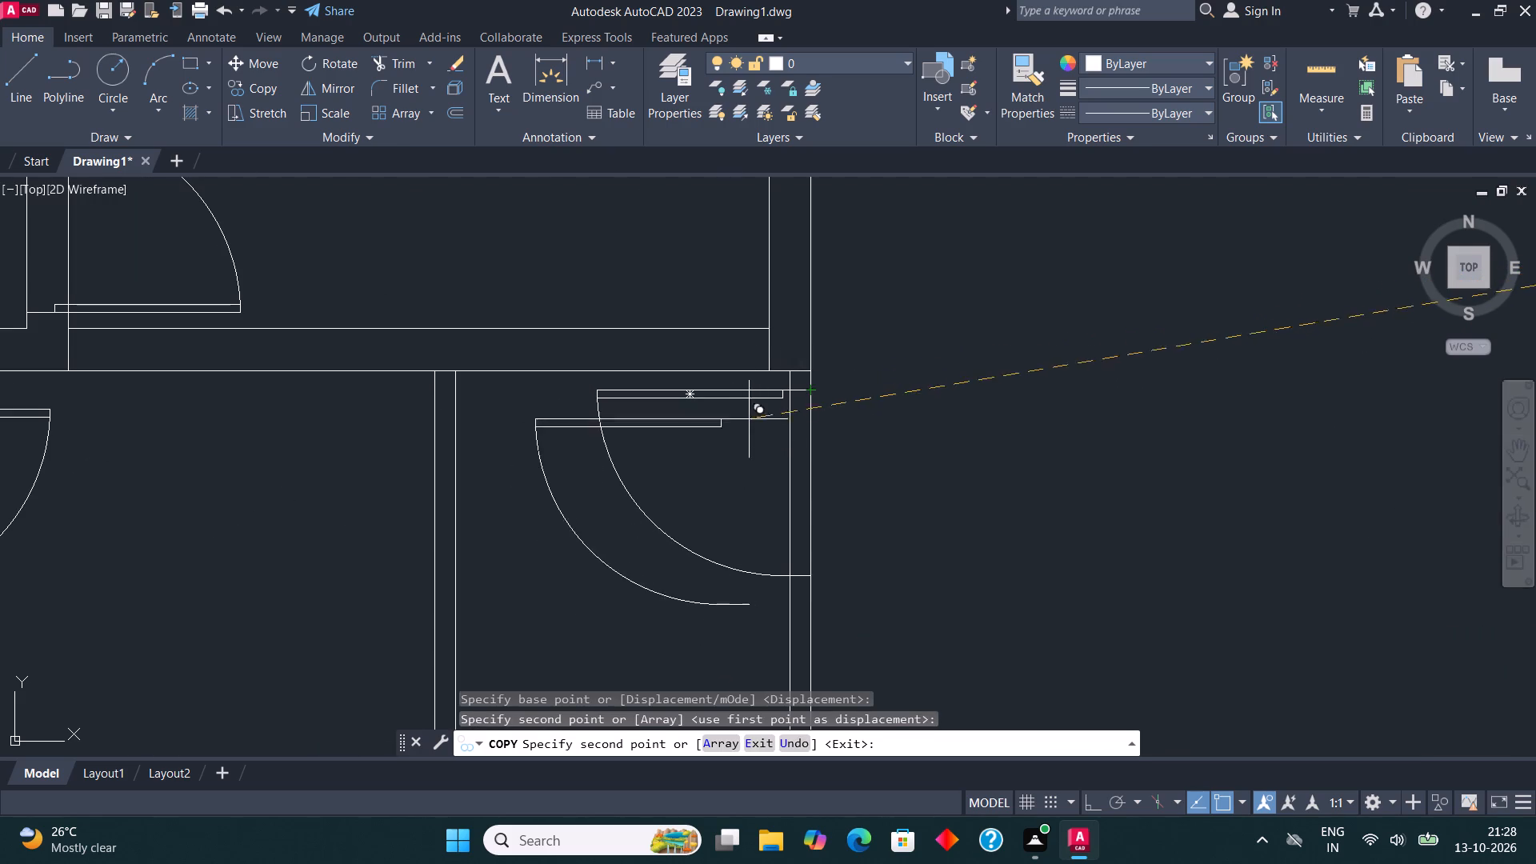
key(Escape)
Scale down the door on the small room's right wall, using its leaf's end on the wall as base point.
click(728, 399)
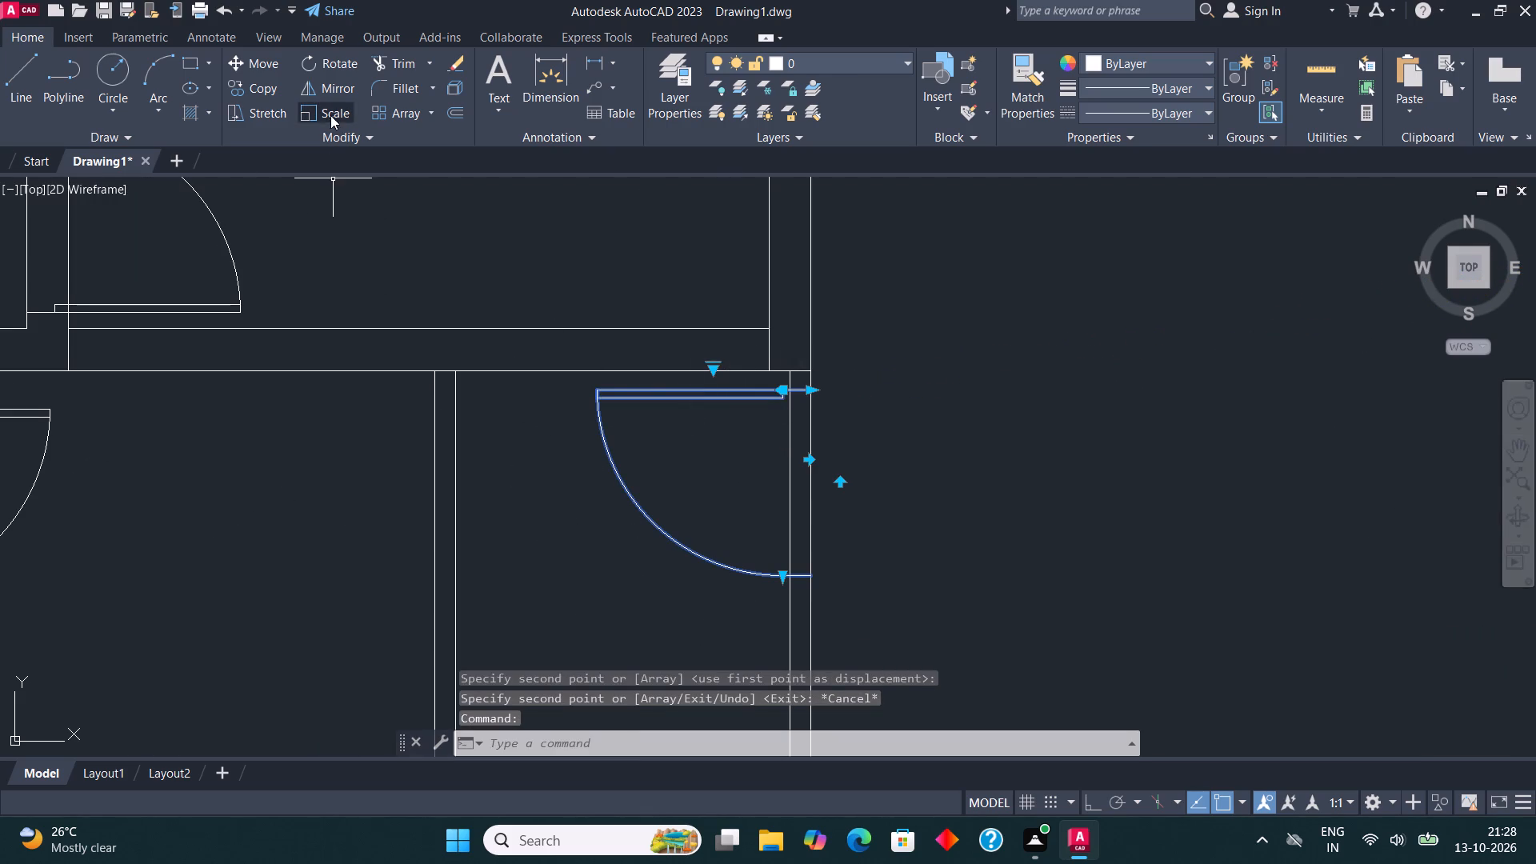
click(330, 115)
click(811, 389)
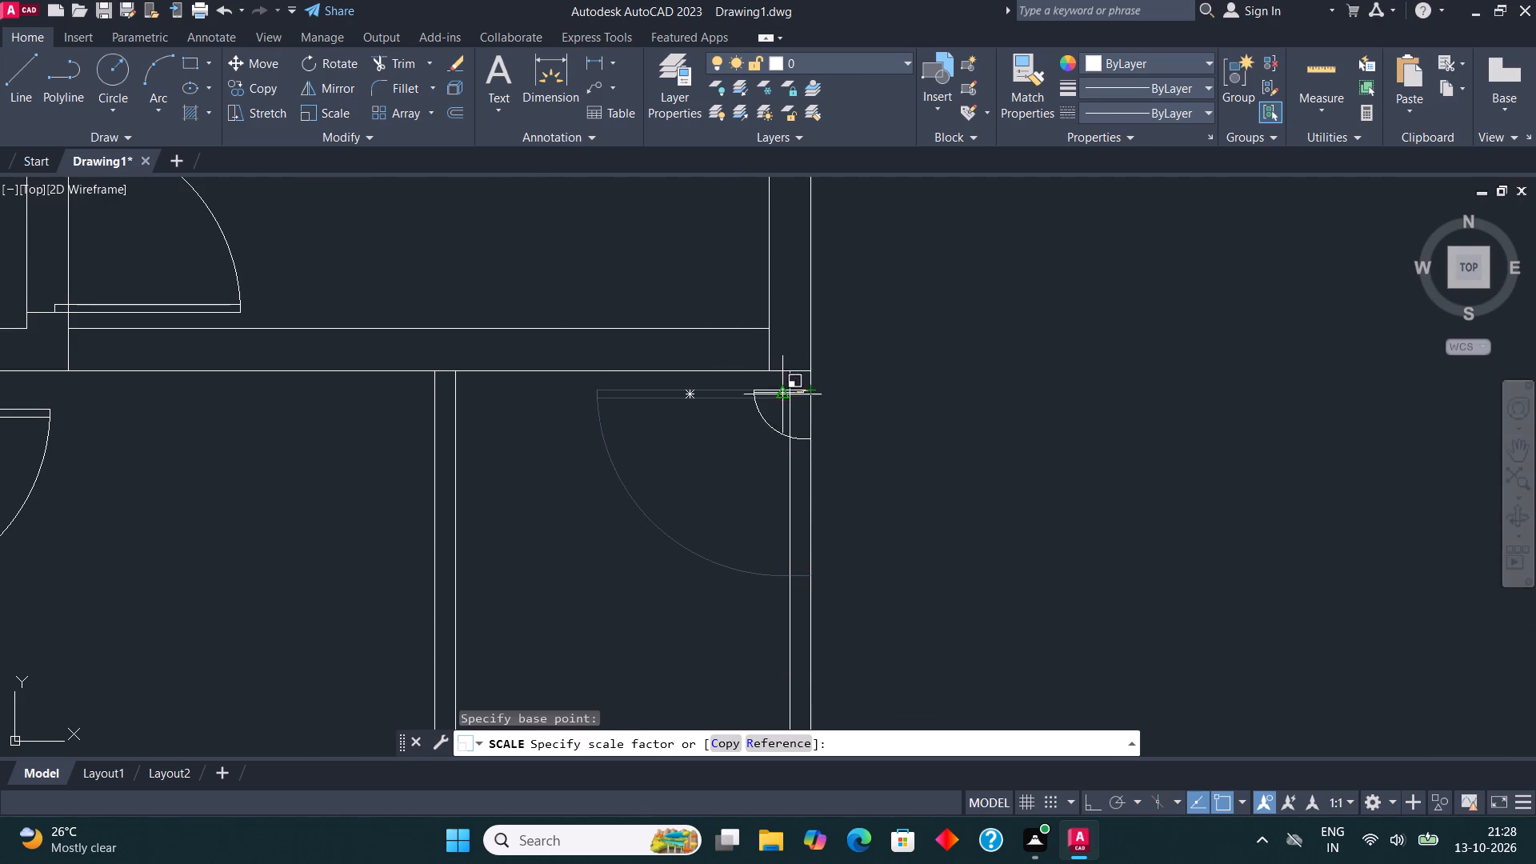
click(745, 403)
Copy the reduced door onto the wall between the central room and the small room, level with the original.
click(710, 428)
click(632, 431)
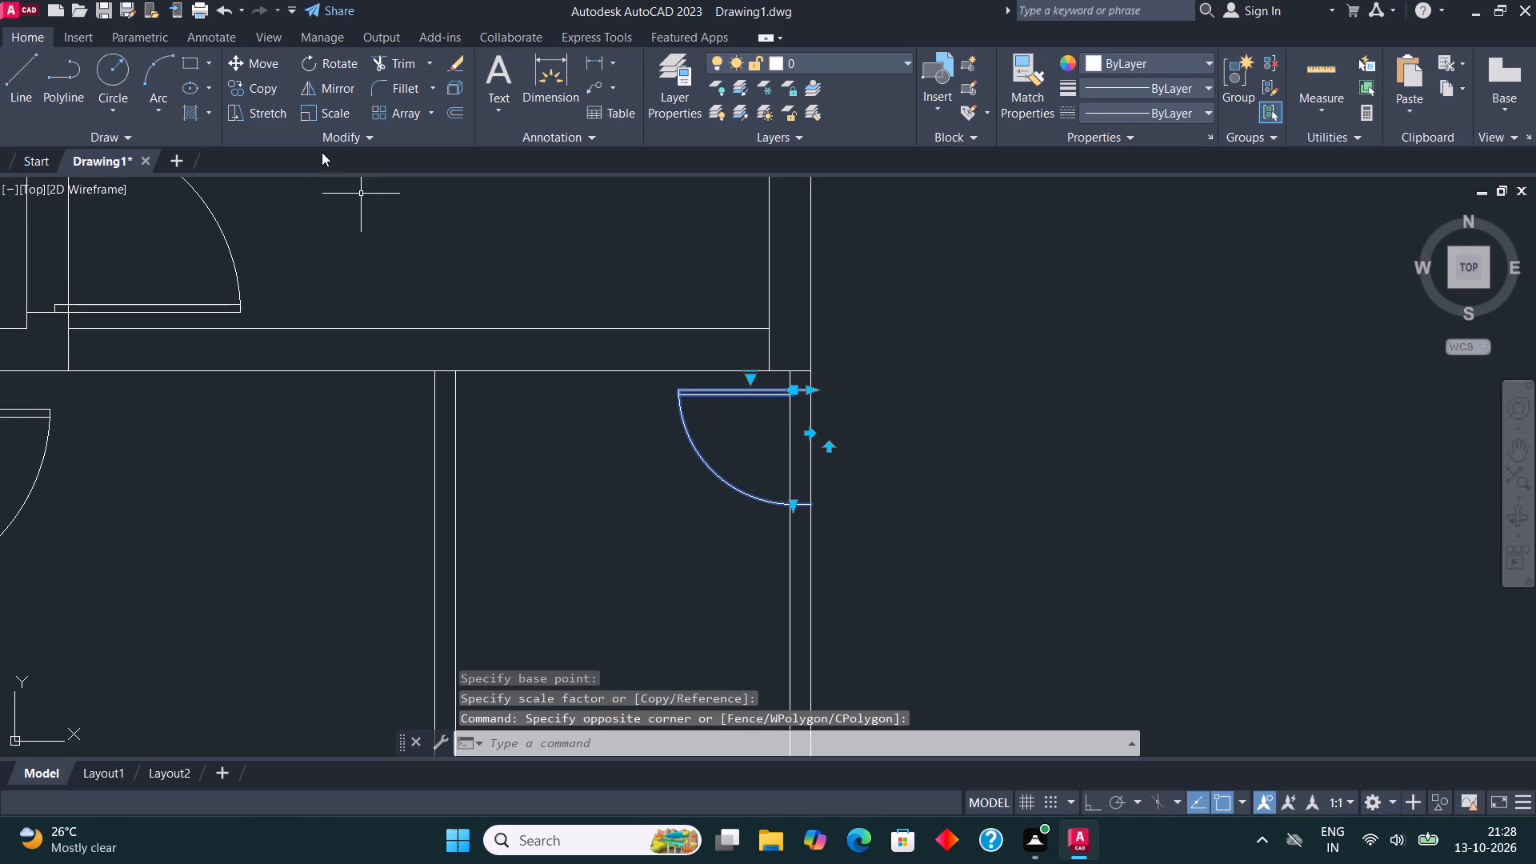
click(255, 90)
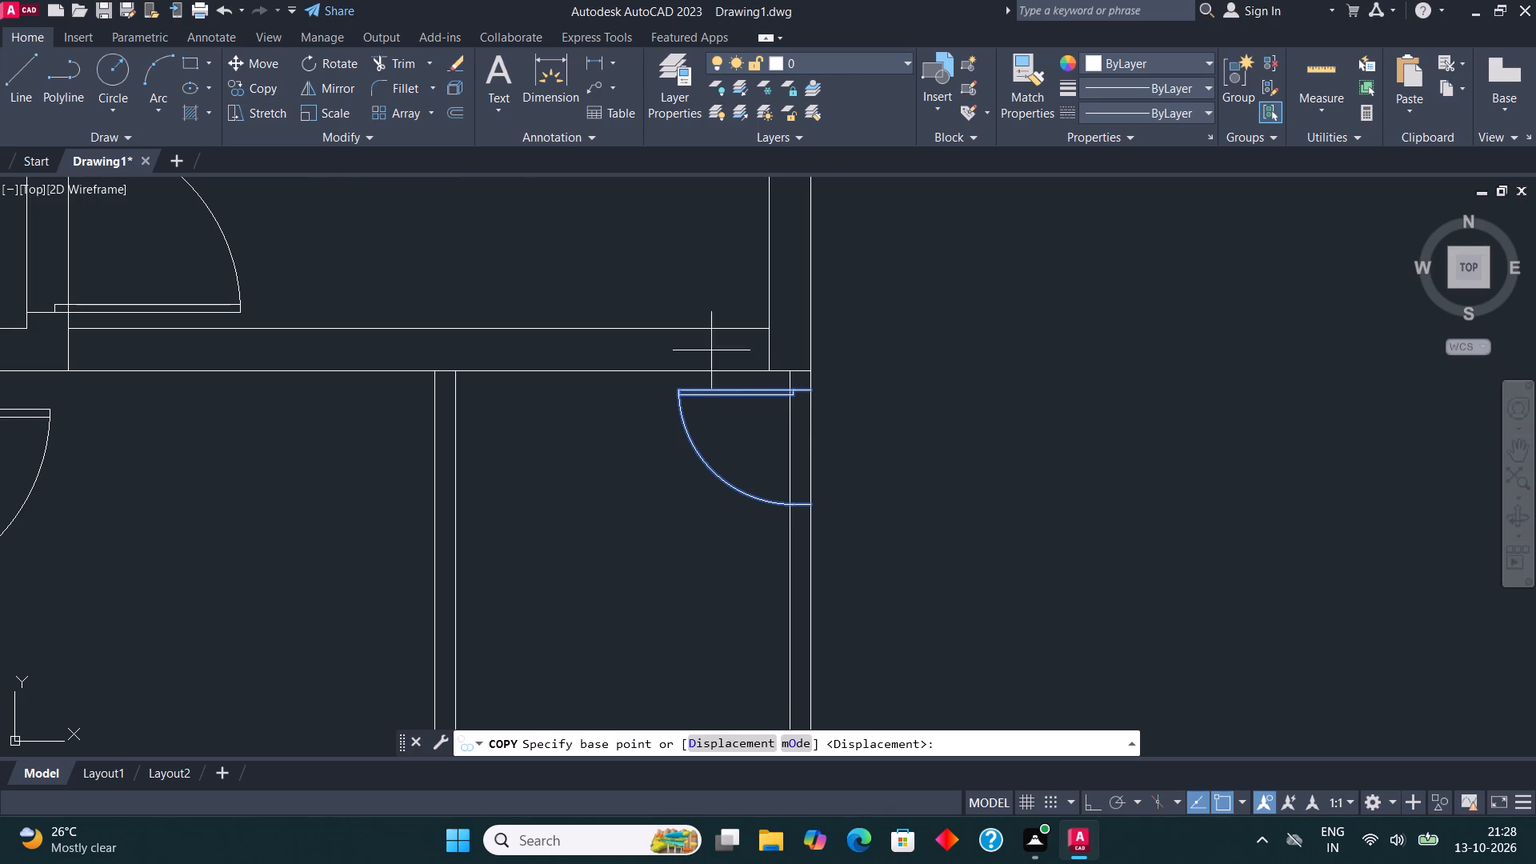
click(818, 389)
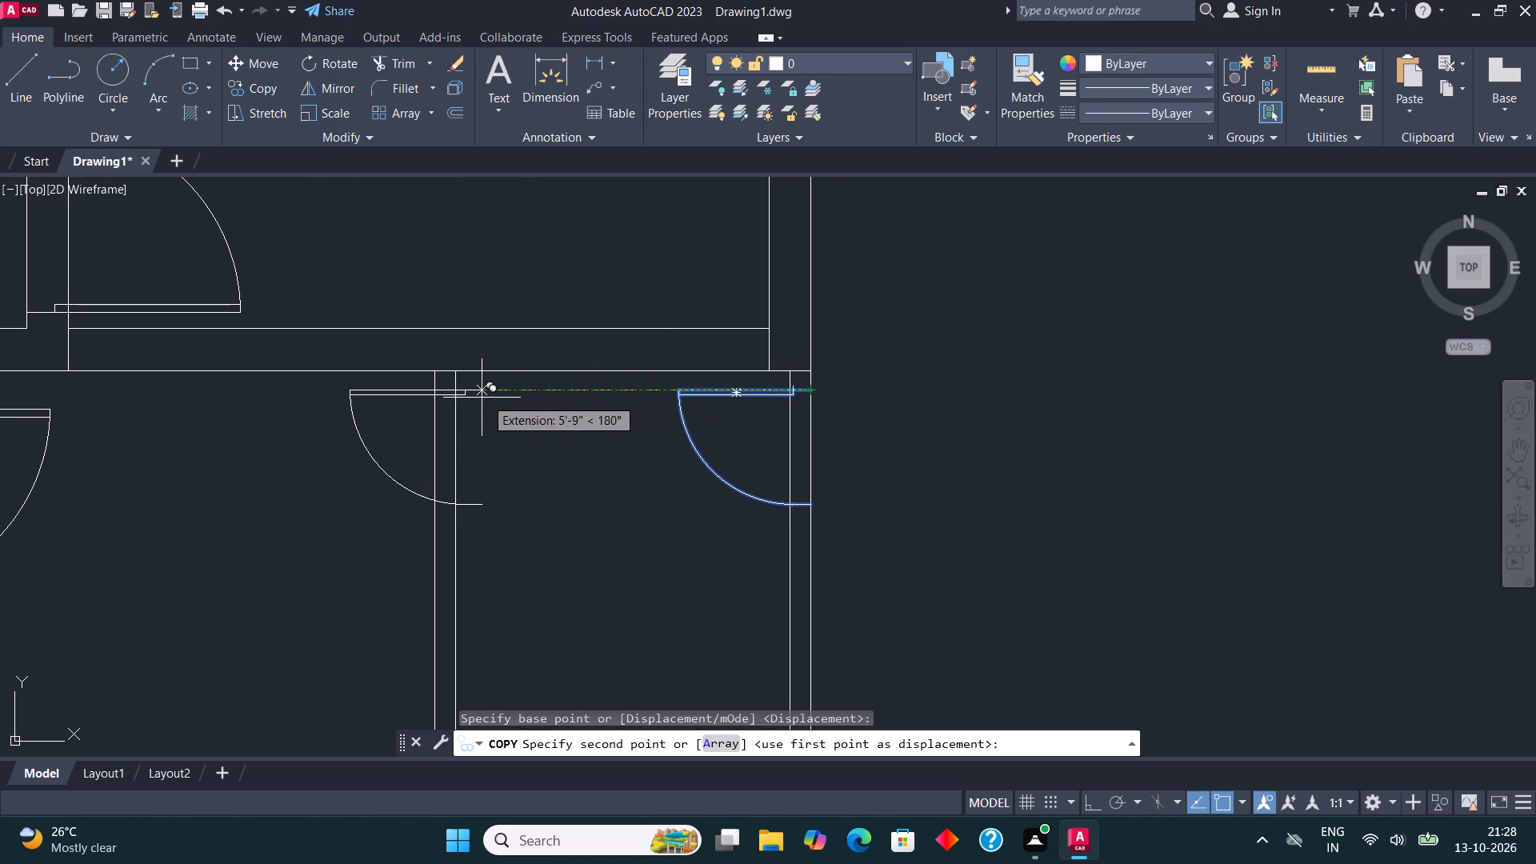
click(454, 394)
key(Escape)
scroll(602, 338, down, 3)
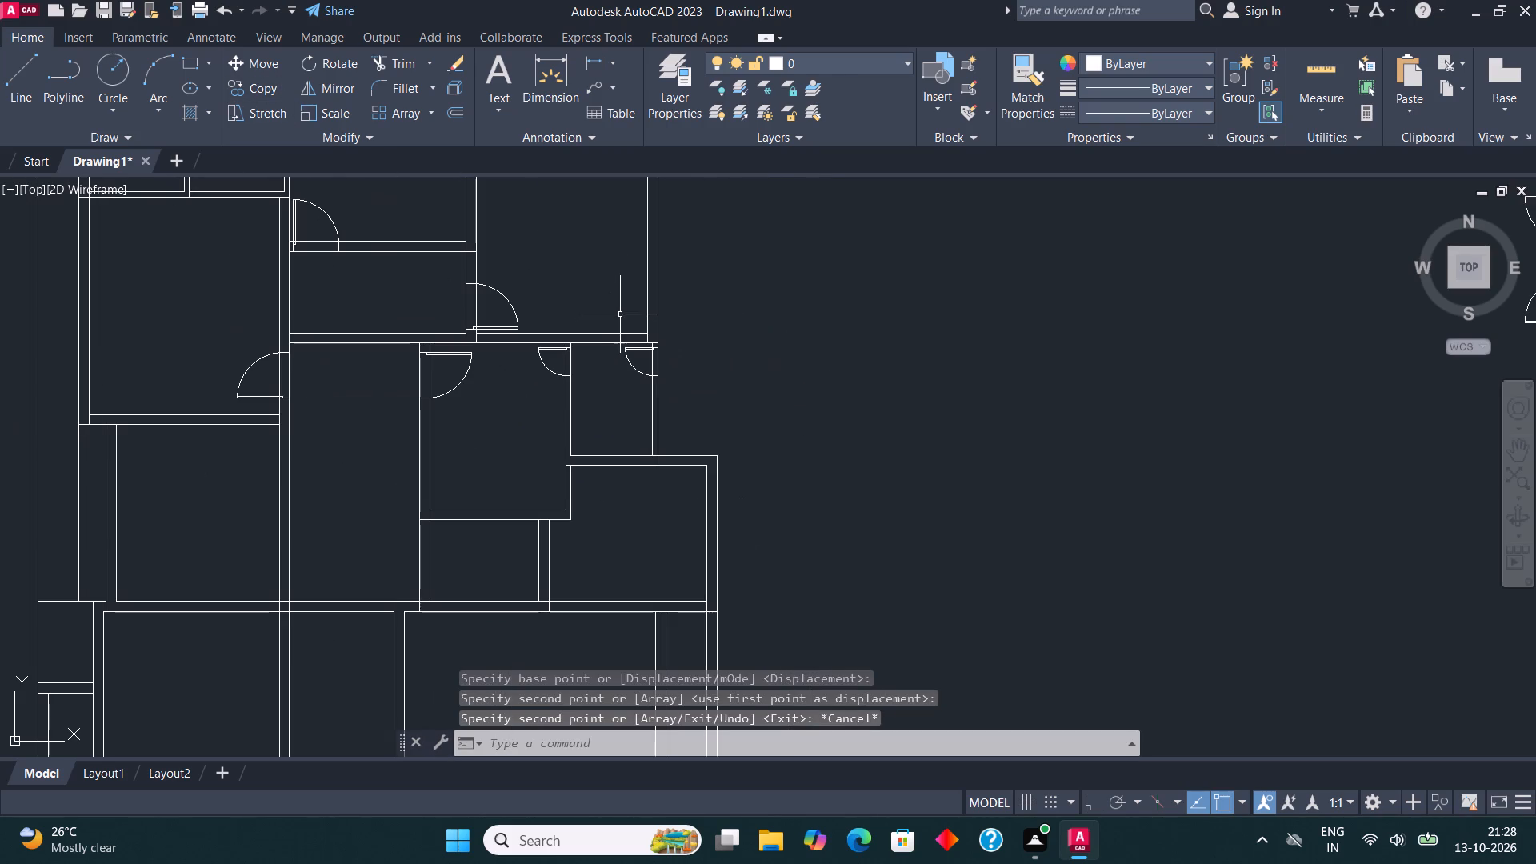
Copy the left-hand, downward-swinging horizontal-leaf door symbol onto the right wall of the lower-left room, just below its upper corner.
scroll(642, 395, down, 1)
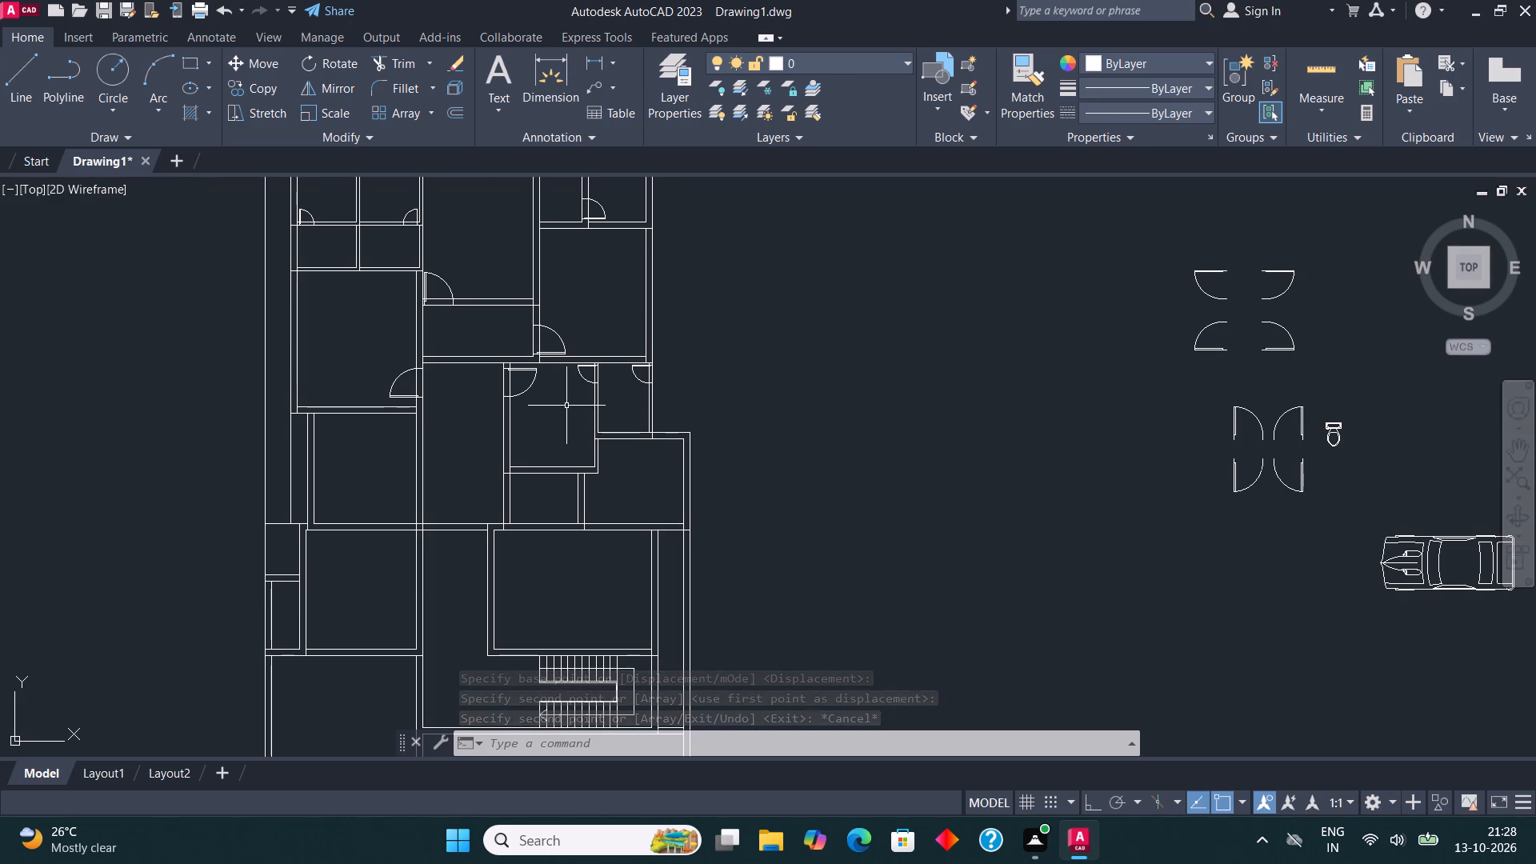
middle_drag(447, 310, 510, 354)
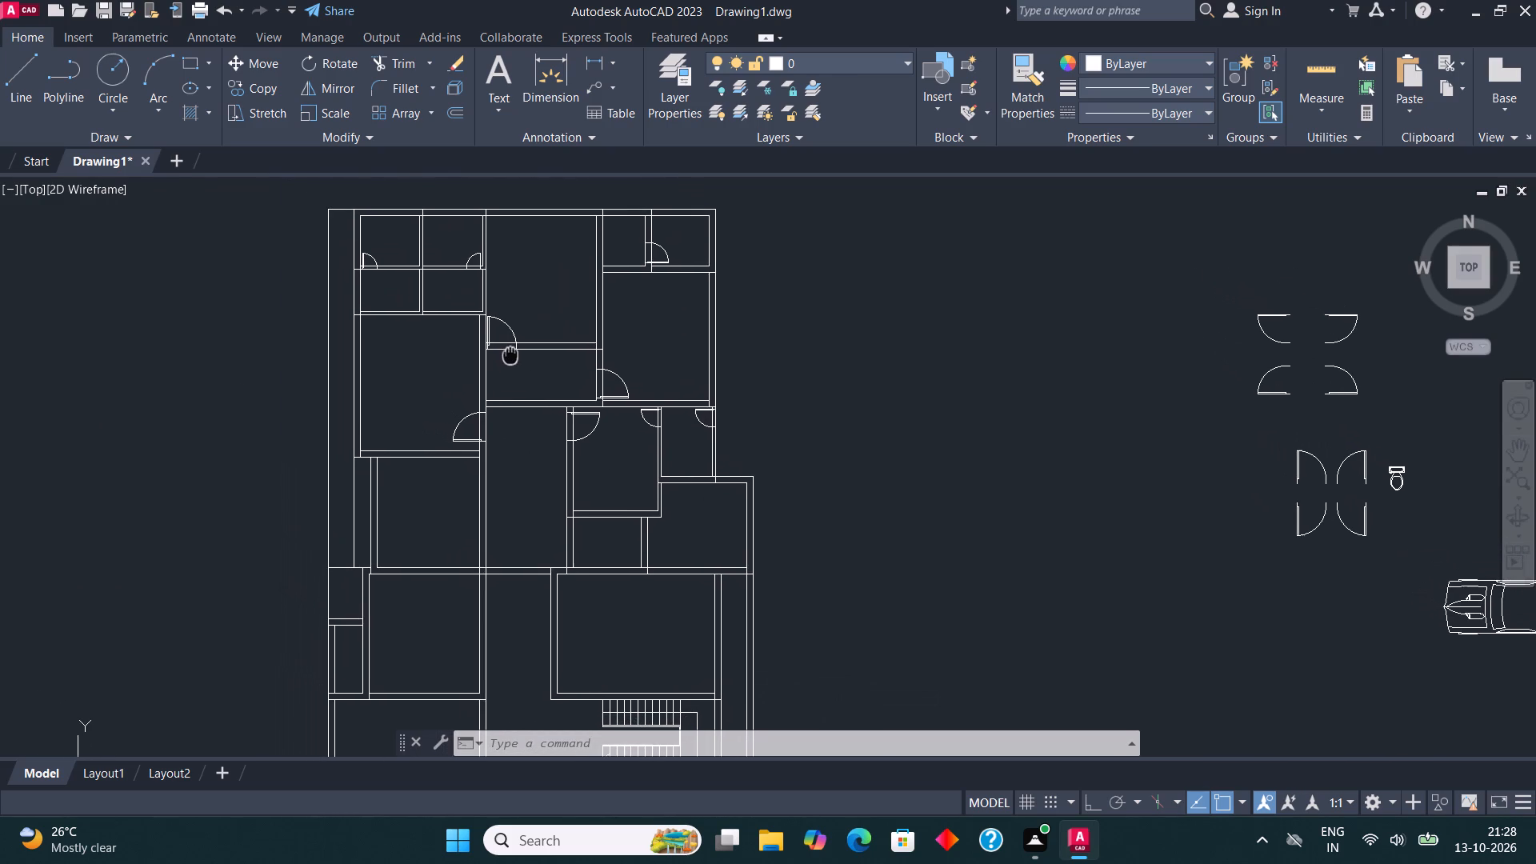
middle_drag(510, 354, 512, 356)
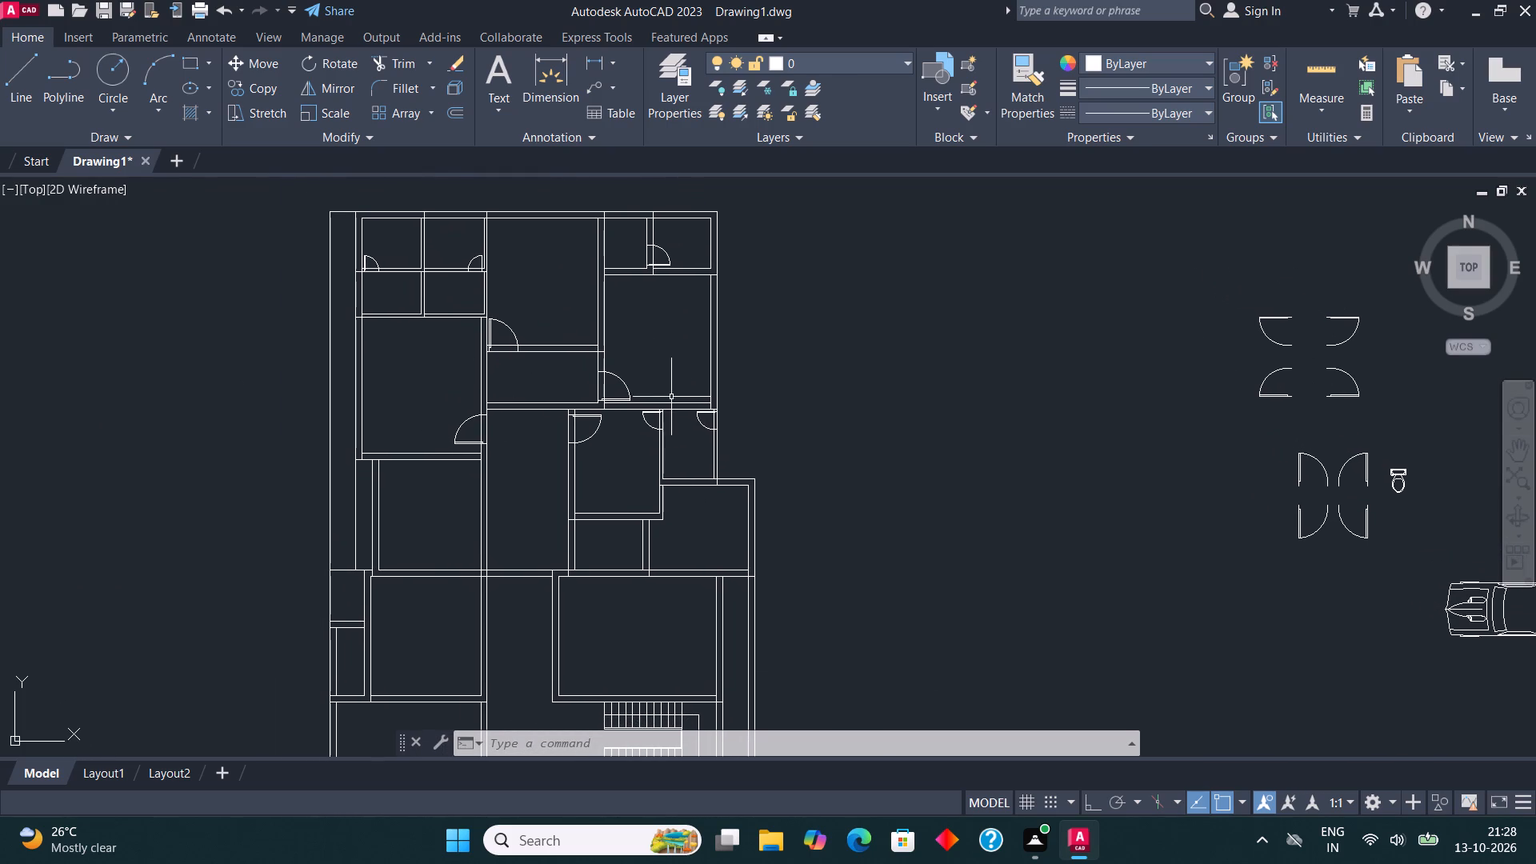
middle_drag(629, 426, 662, 375)
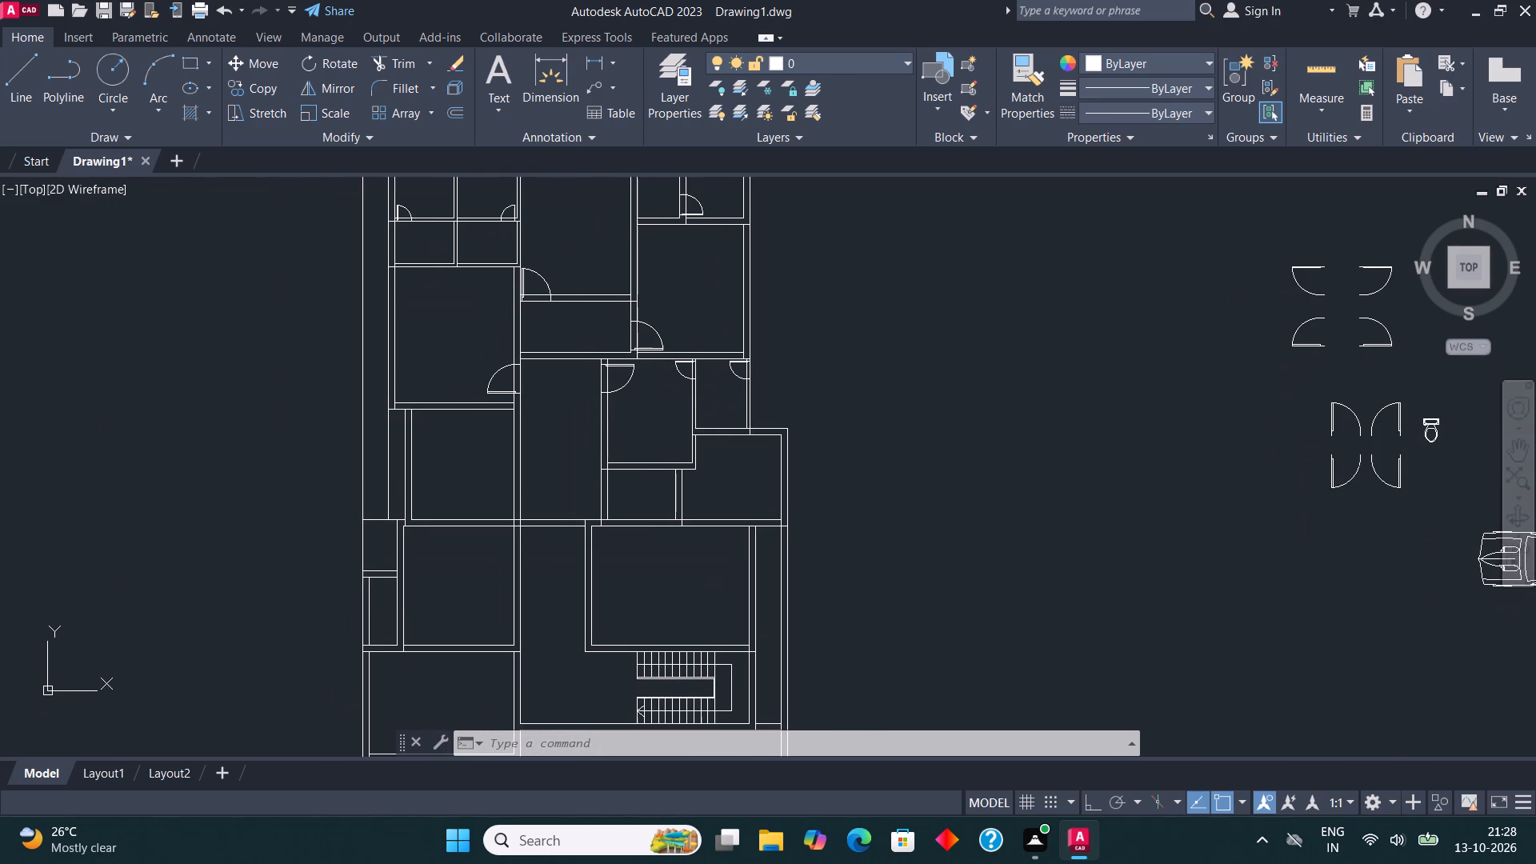
middle_drag(858, 402, 833, 338)
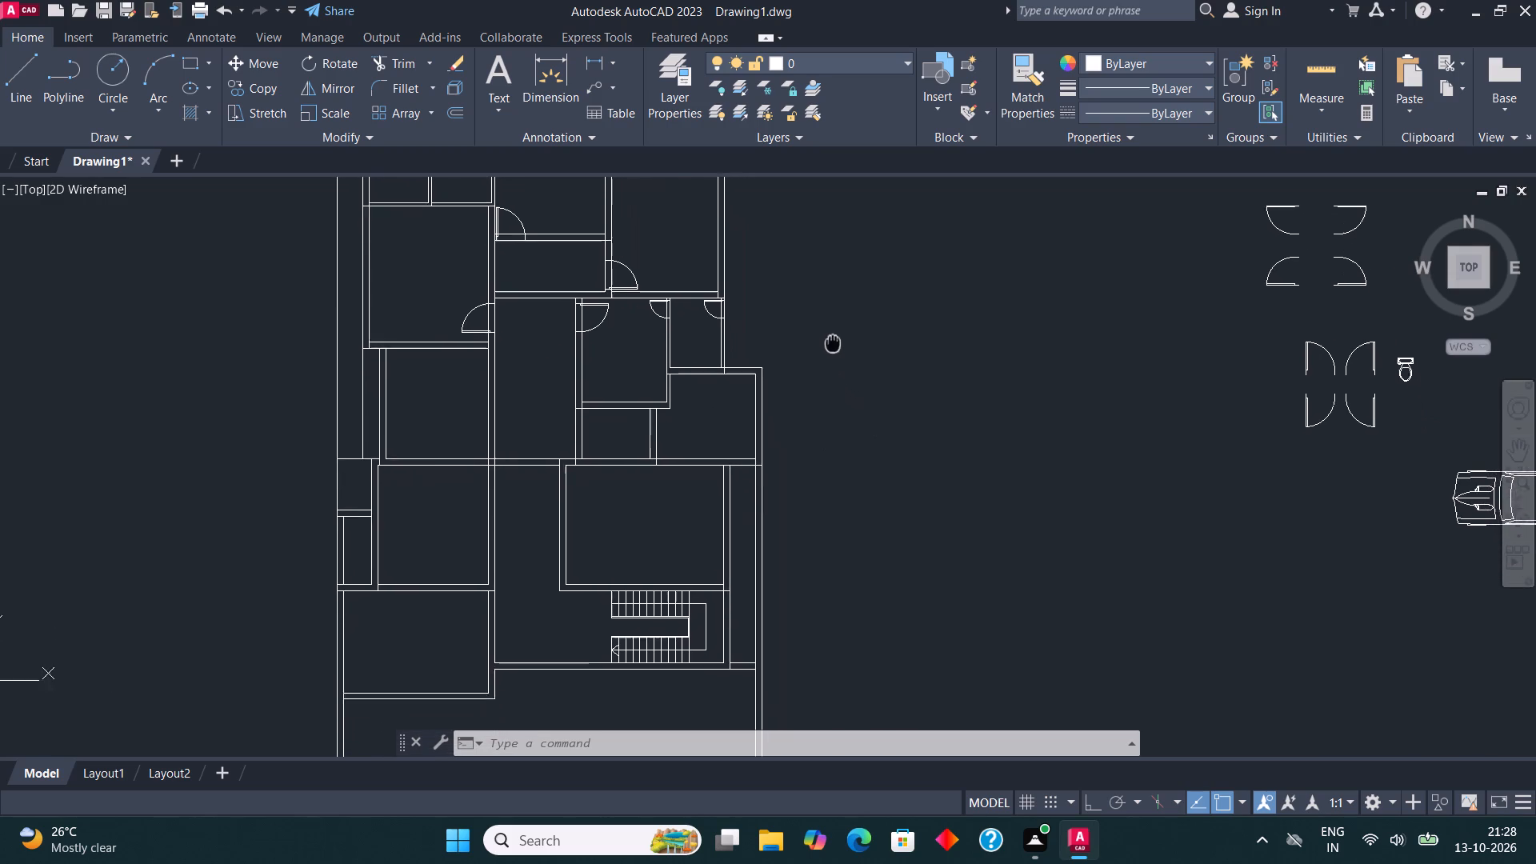
middle_drag(833, 338, 806, 290)
scroll(766, 402, down, 1)
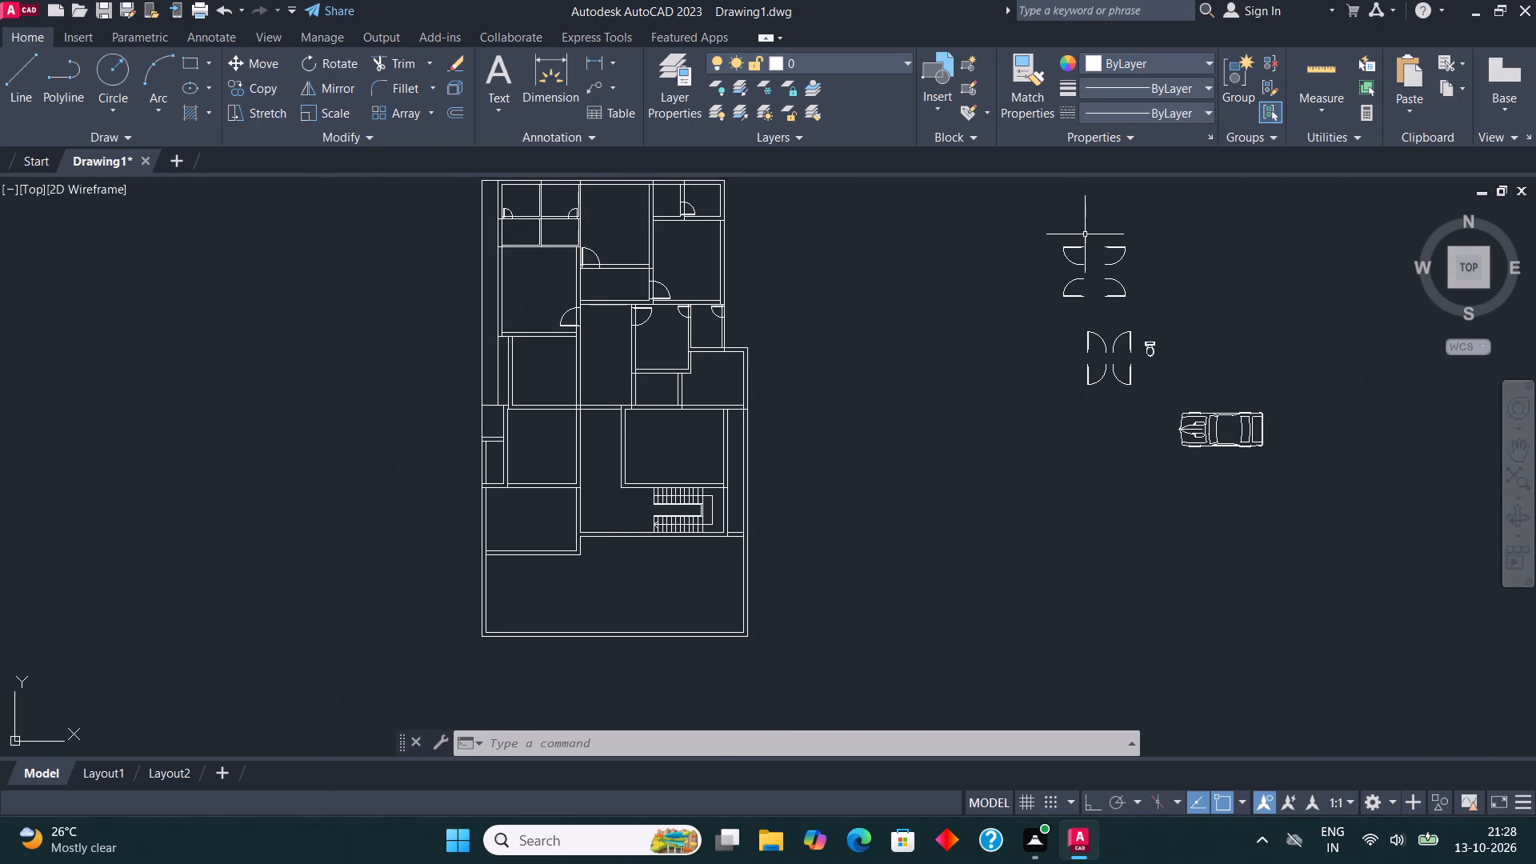
scroll(1085, 235, up, 3)
click(1027, 265)
click(1026, 301)
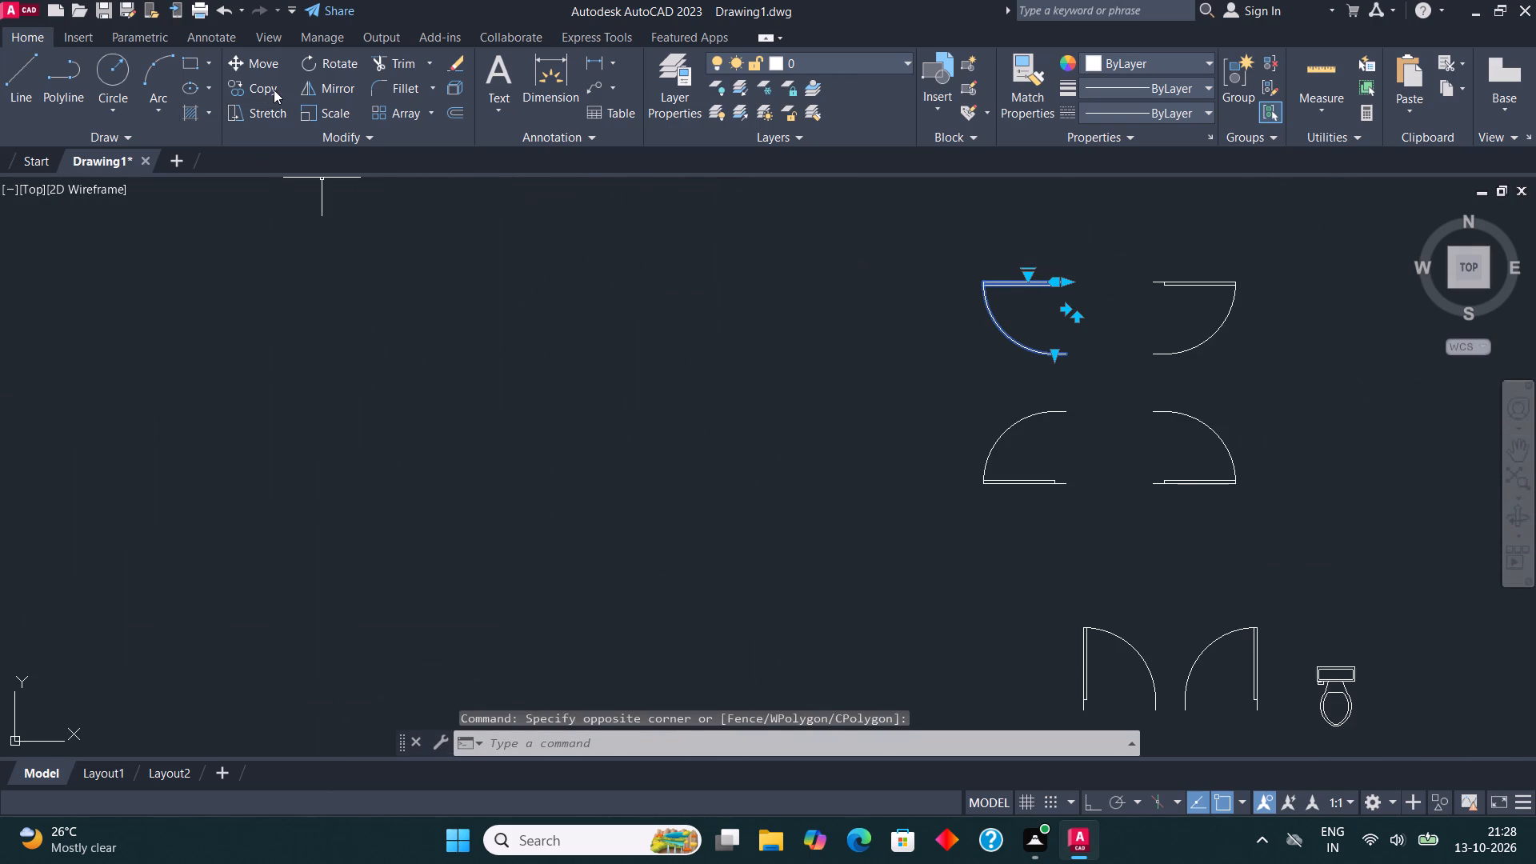
click(274, 90)
scroll(1076, 284, up, 4)
click(980, 270)
scroll(1098, 254, down, 5)
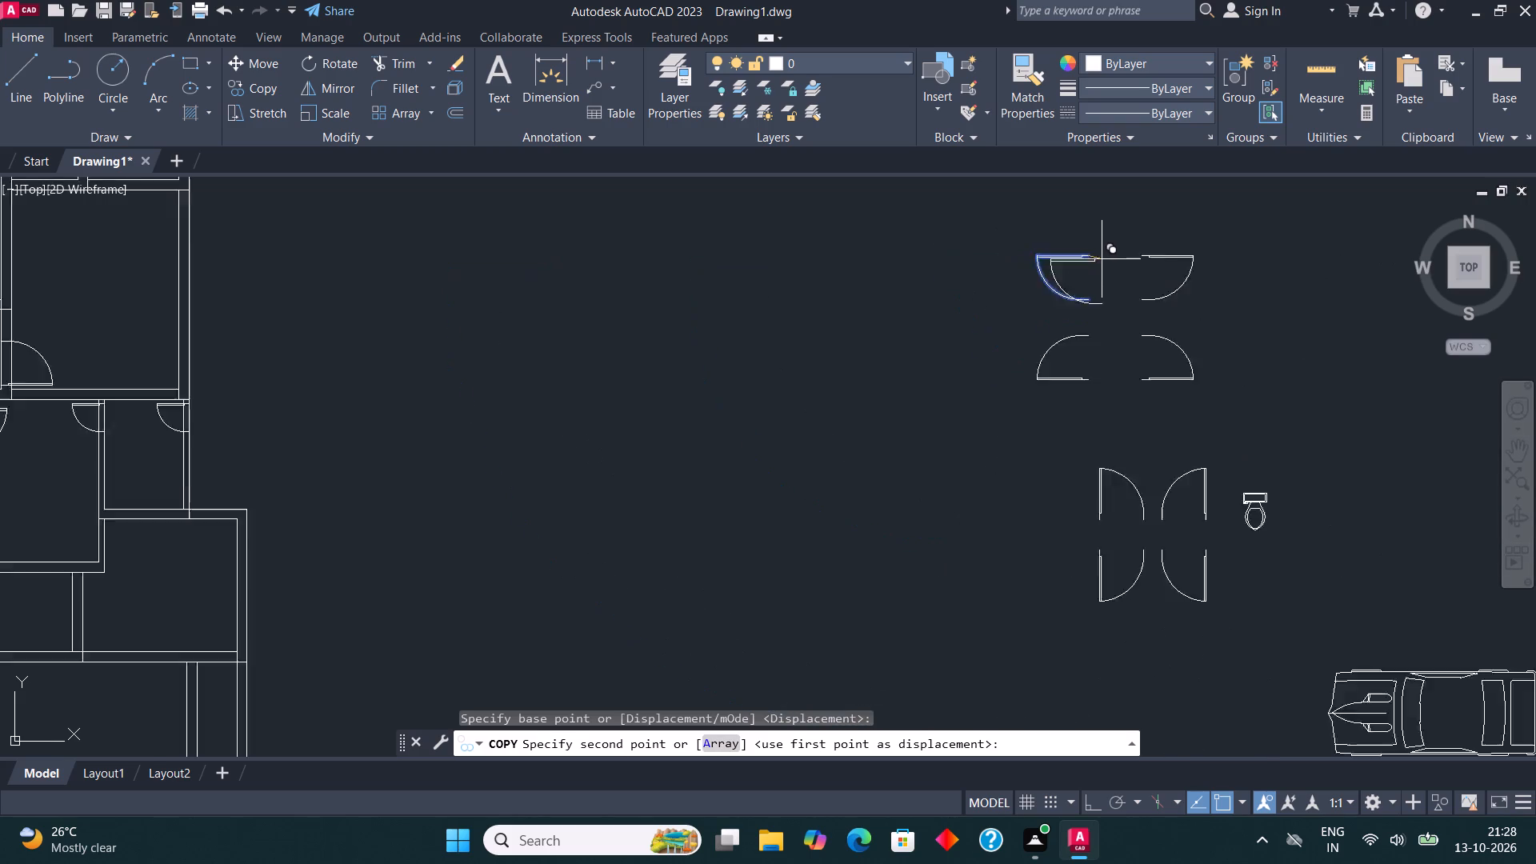
scroll(1102, 261, down, 1)
middle_drag(794, 397, 833, 346)
scroll(310, 593, up, 2)
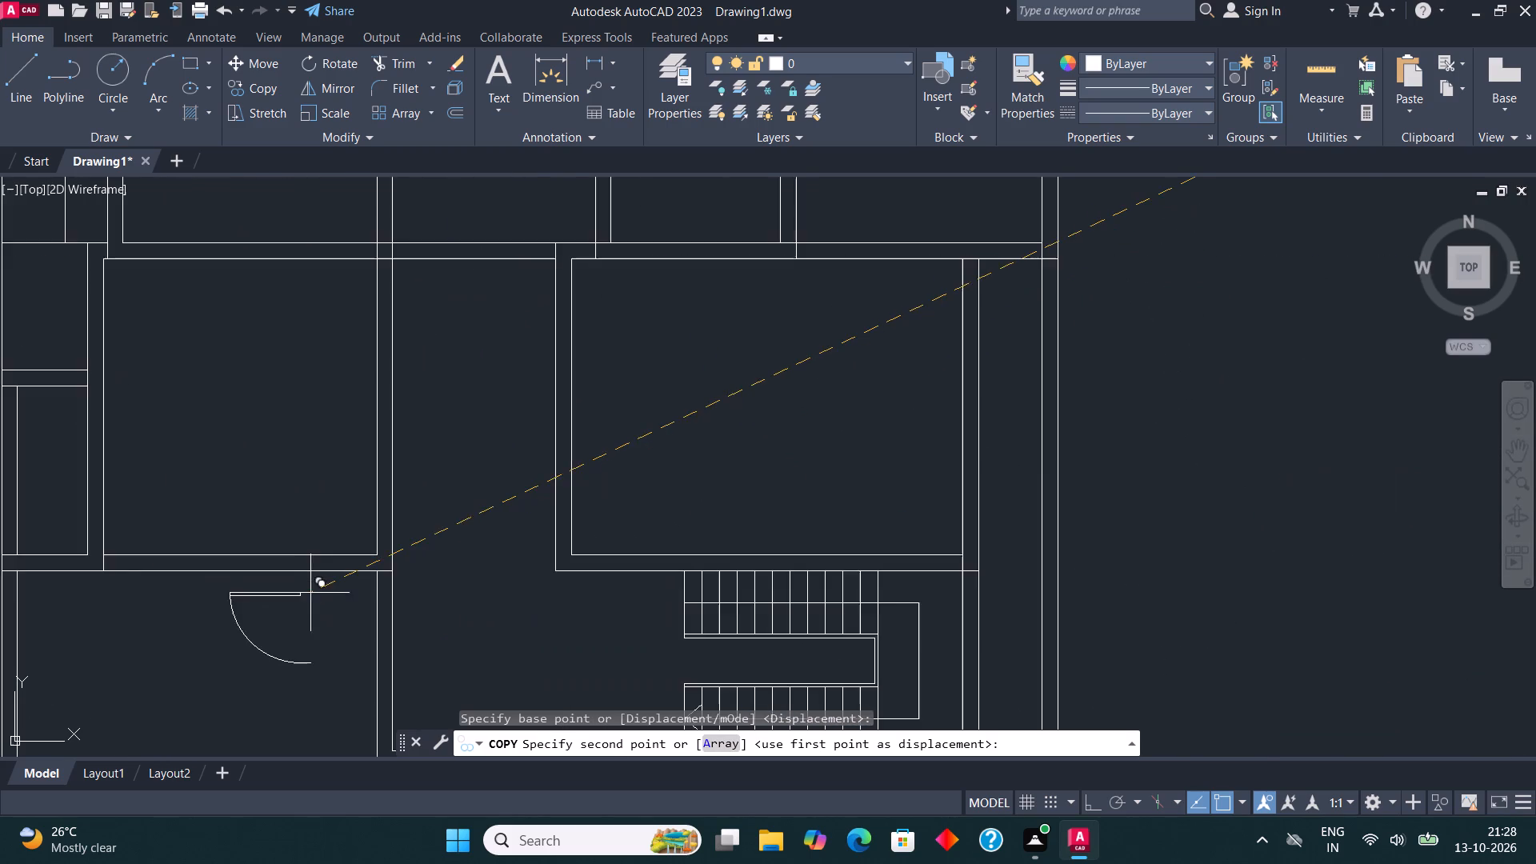
scroll(318, 592, up, 2)
click(502, 564)
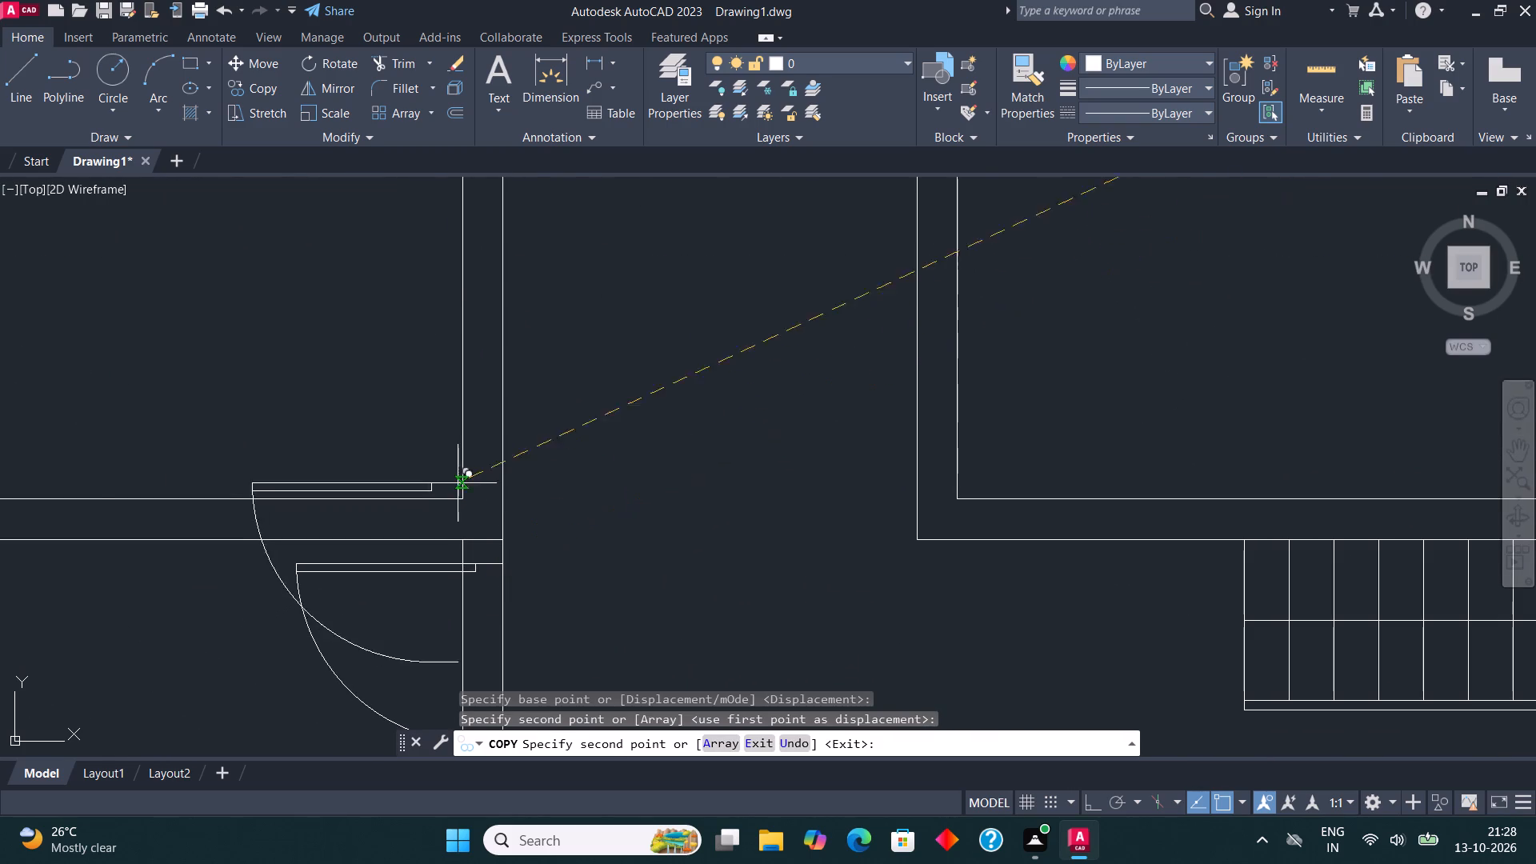
scroll(456, 451, down, 2)
key(Escape)
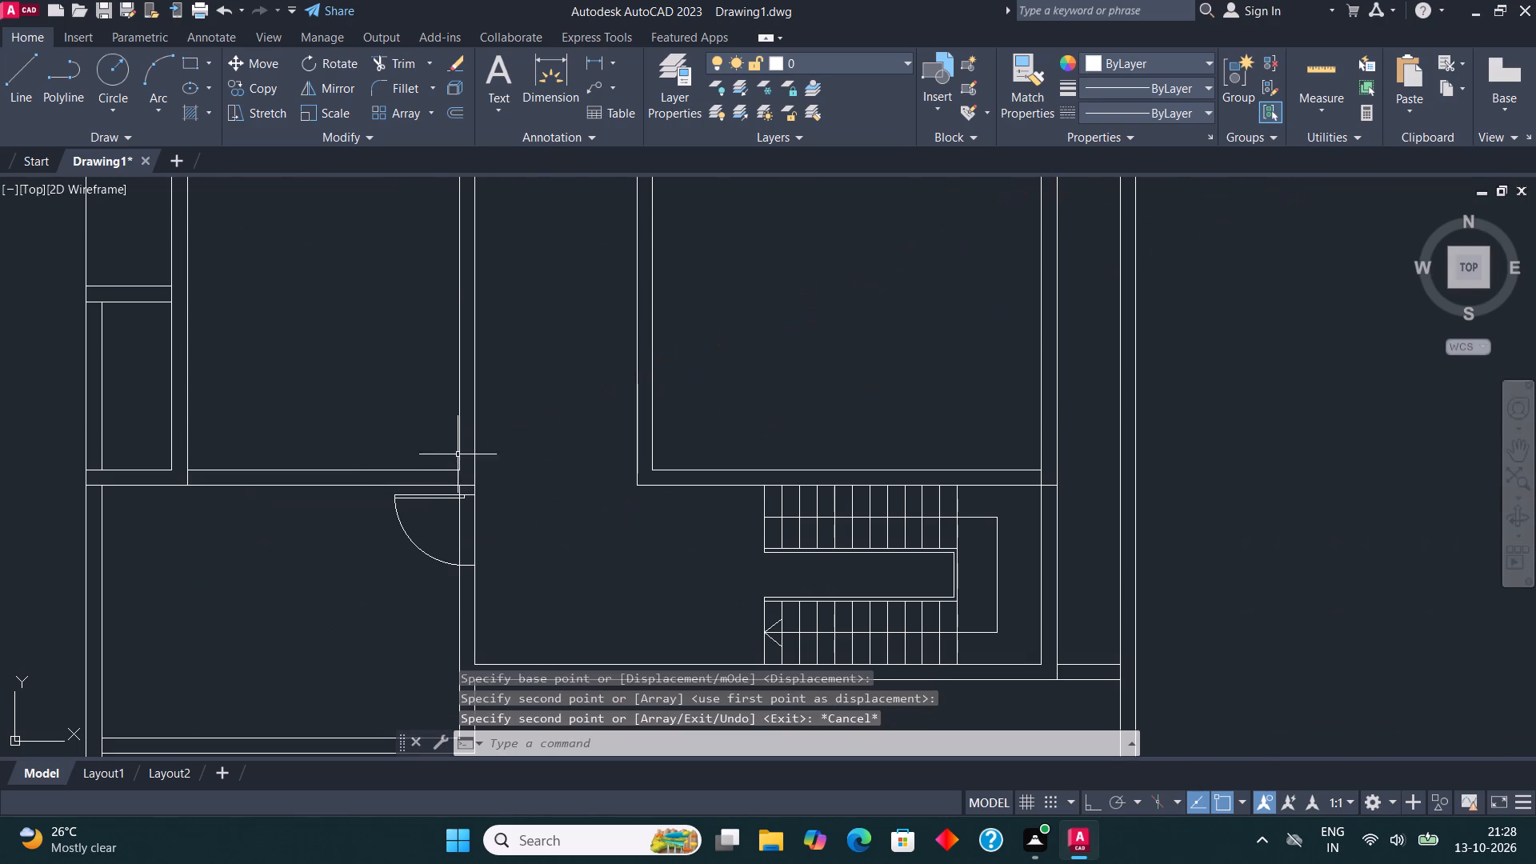
Copy the left-hand, upward-swinging horizontal-leaf door symbol onto the right wall of the narrow room on the plan's left edge, near its lower corner.
scroll(432, 521, down, 2)
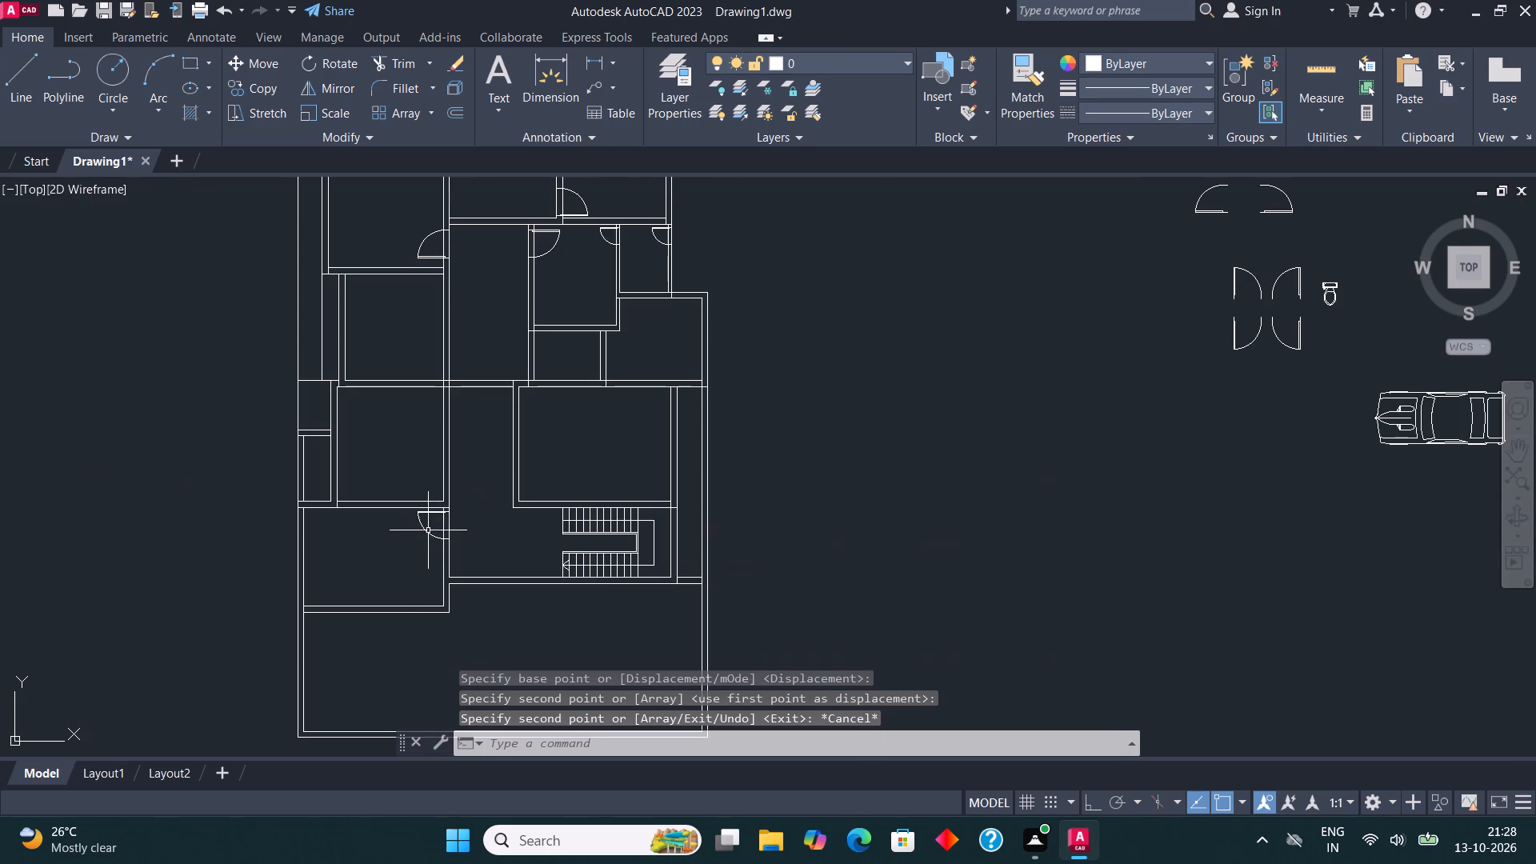
scroll(439, 538, down, 1)
scroll(920, 333, up, 2)
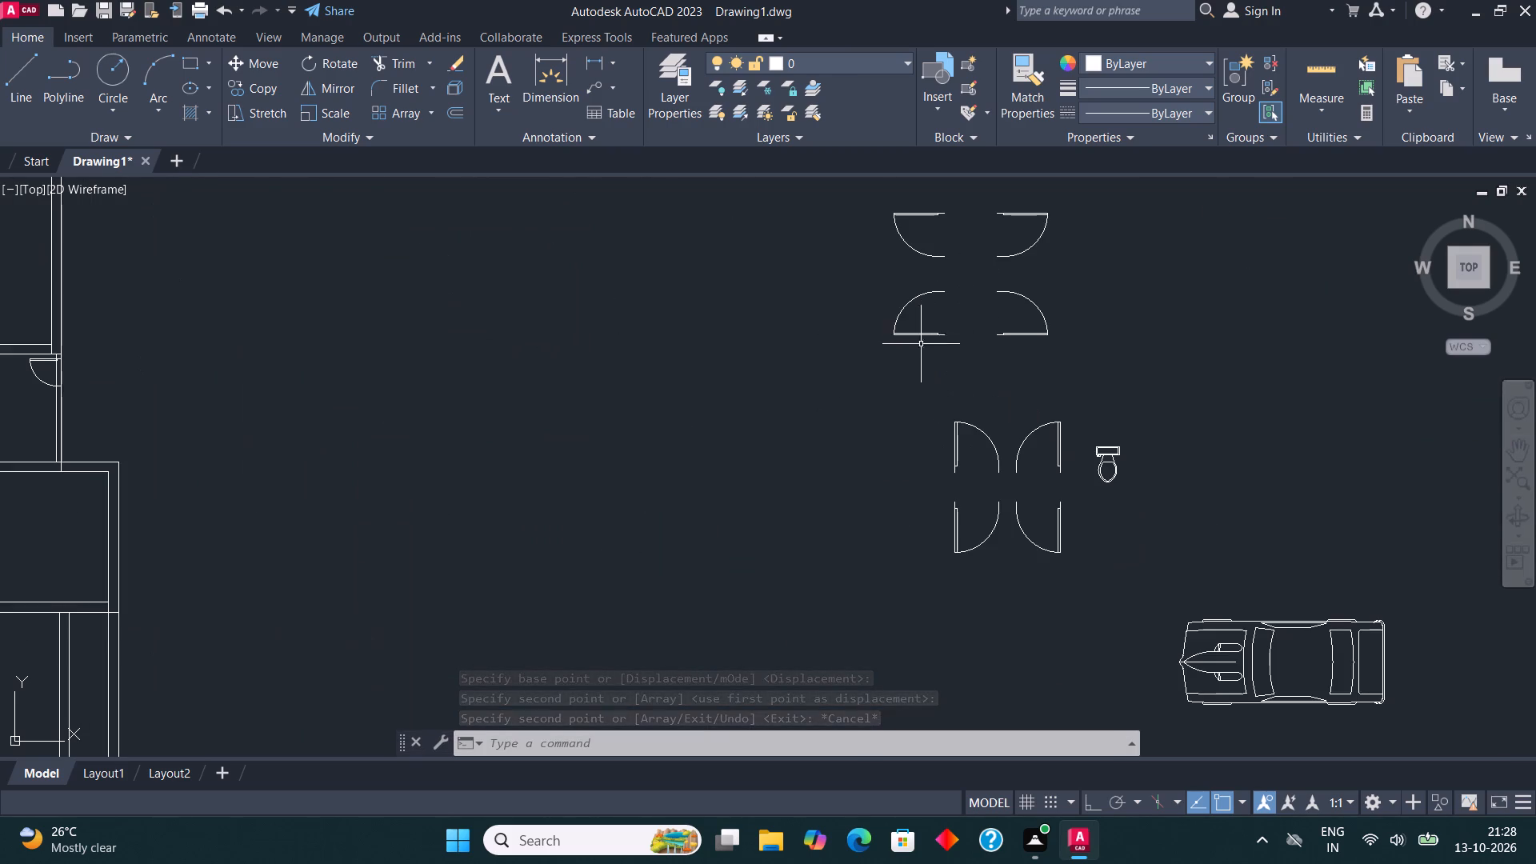
click(920, 325)
click(911, 342)
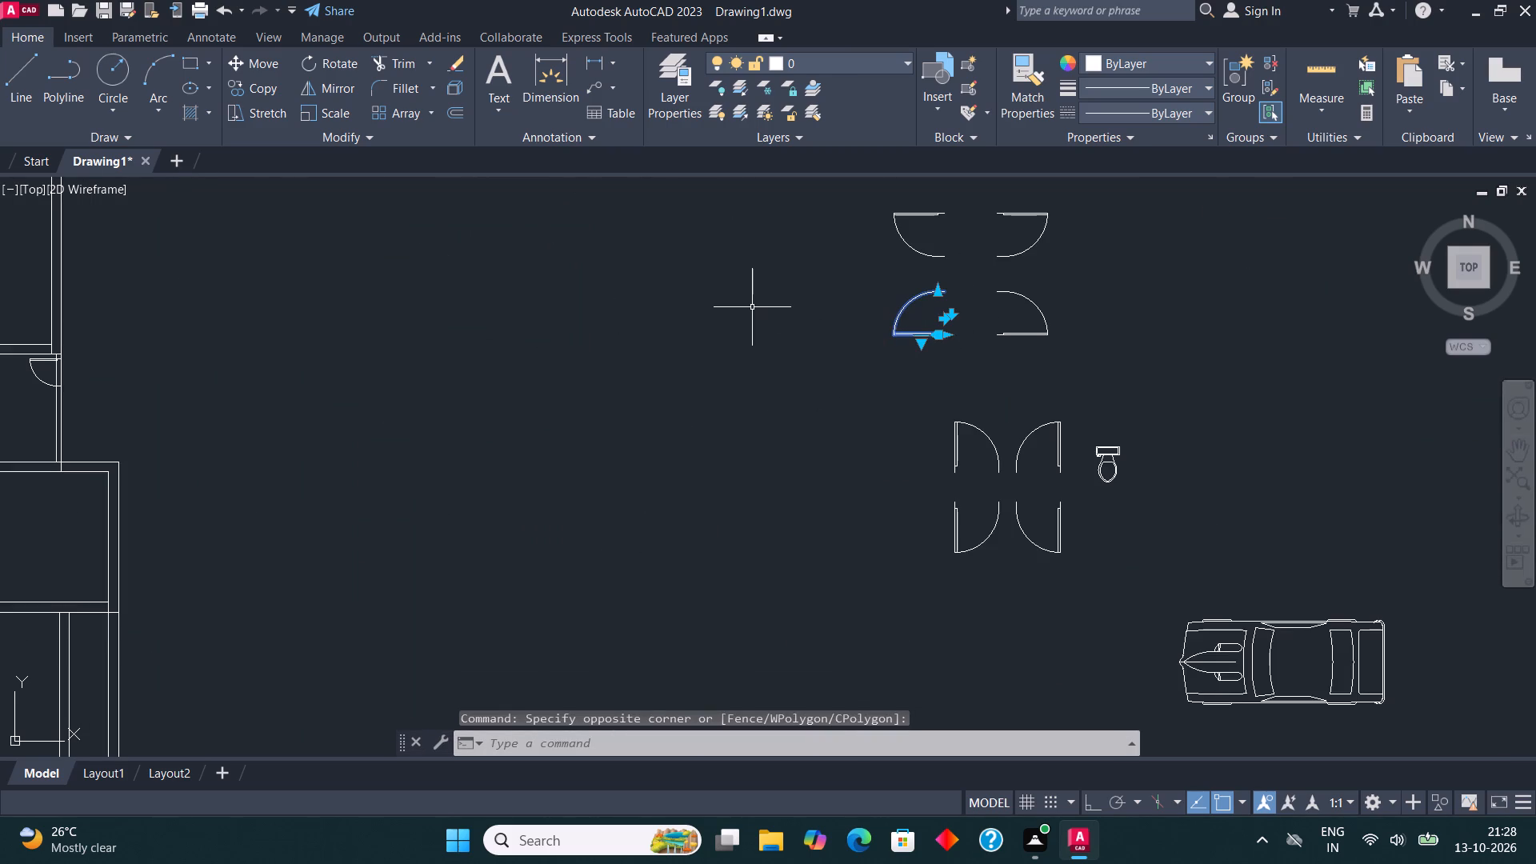
click(269, 93)
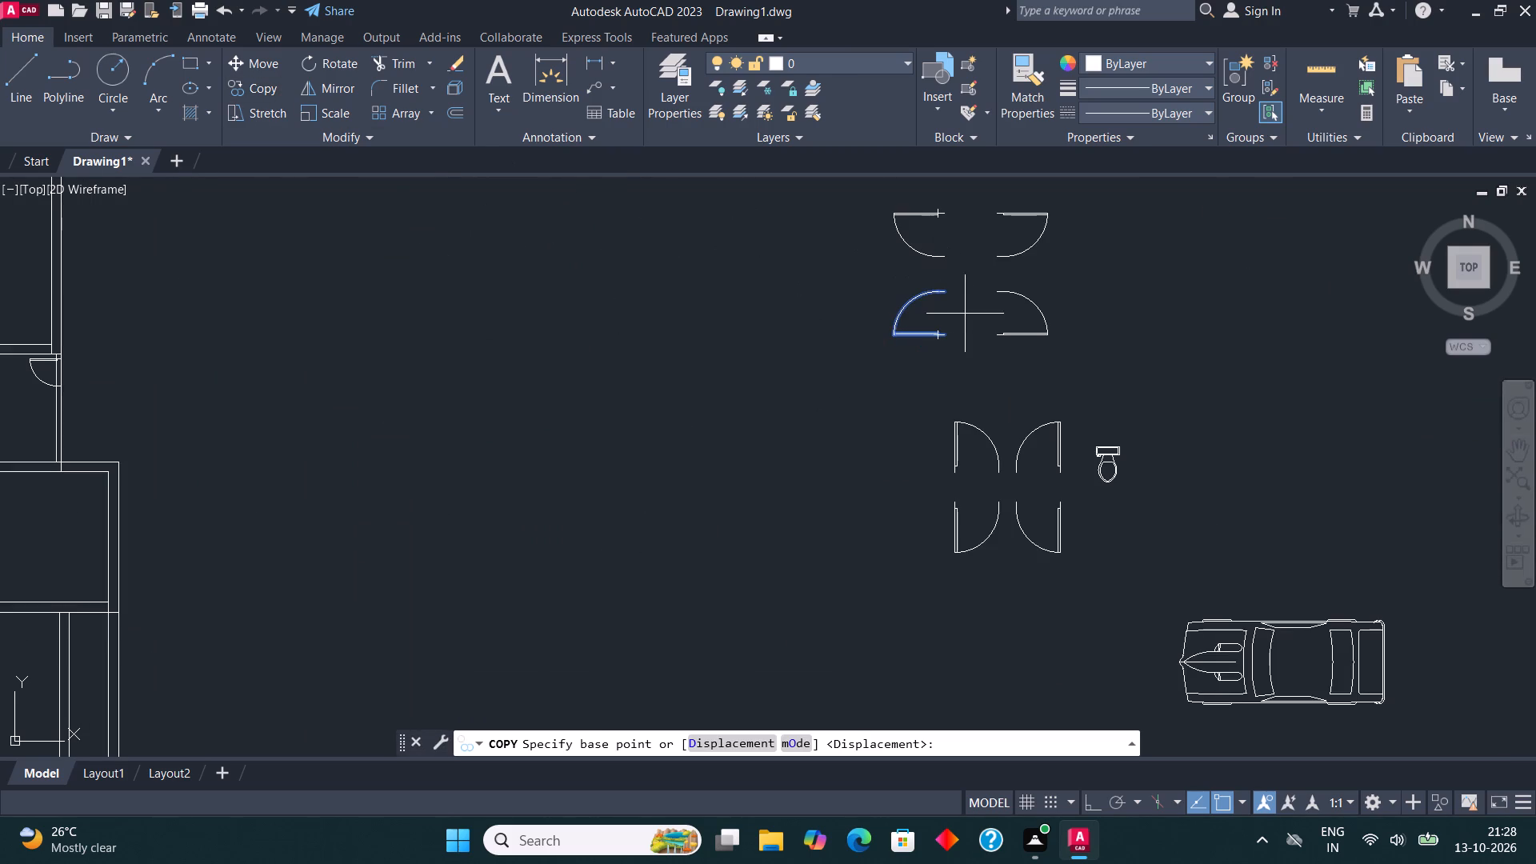
click(947, 334)
scroll(1083, 288, down, 2)
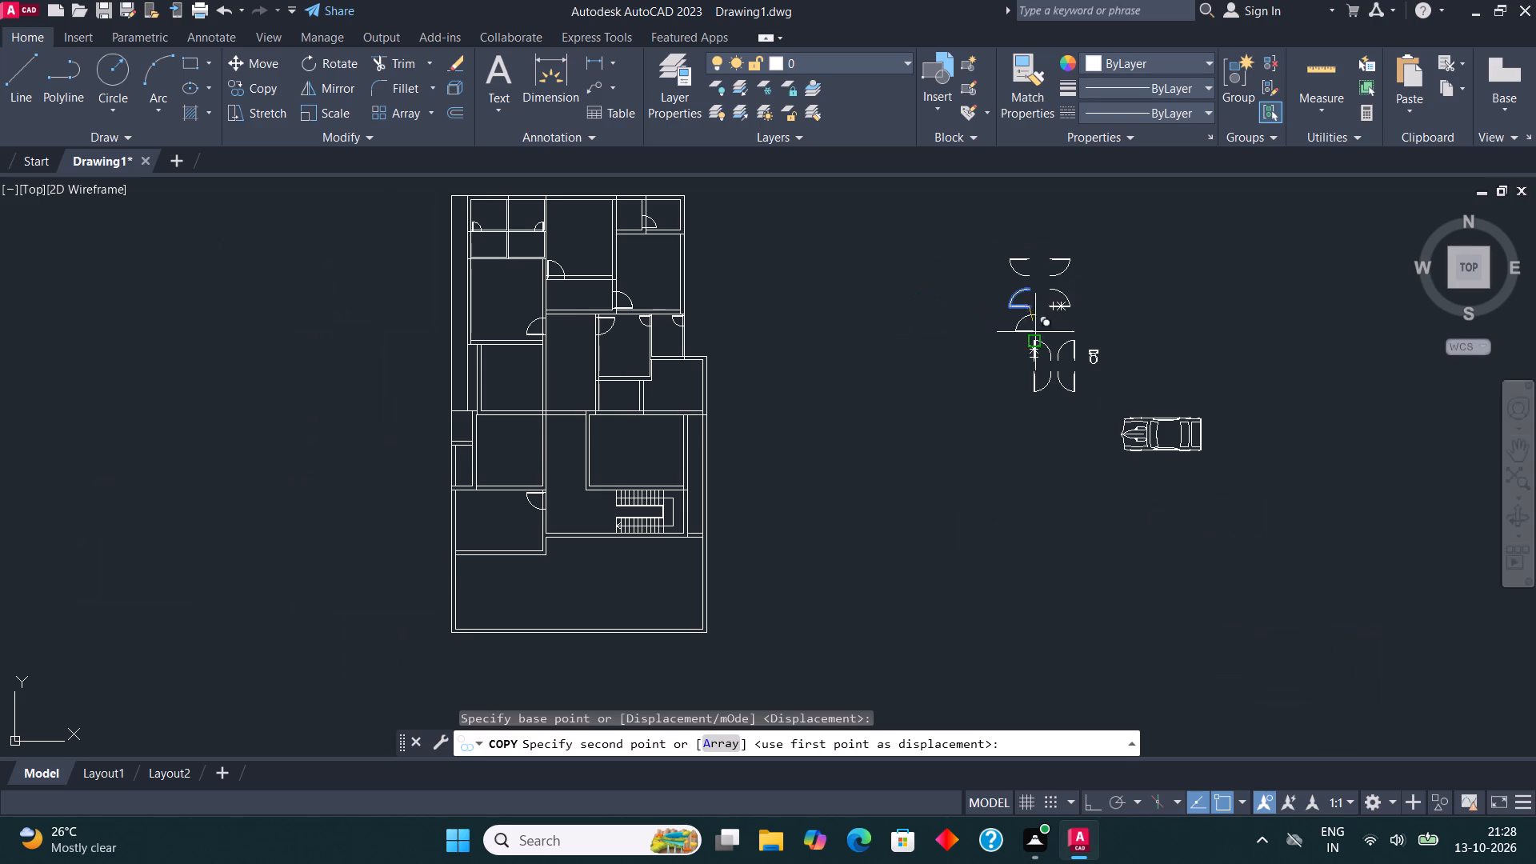
scroll(466, 490, up, 5)
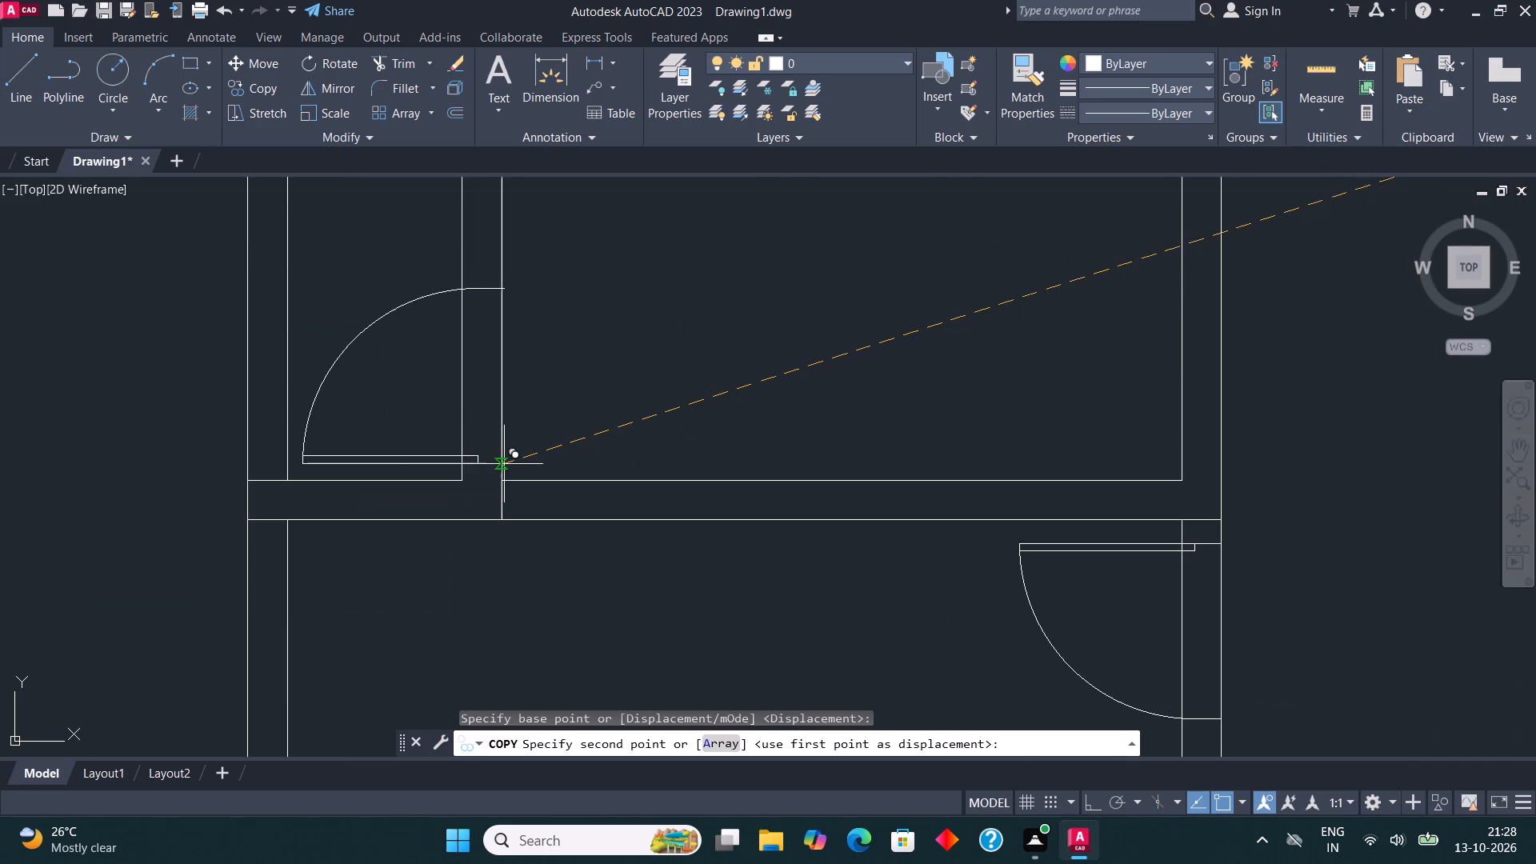
click(501, 465)
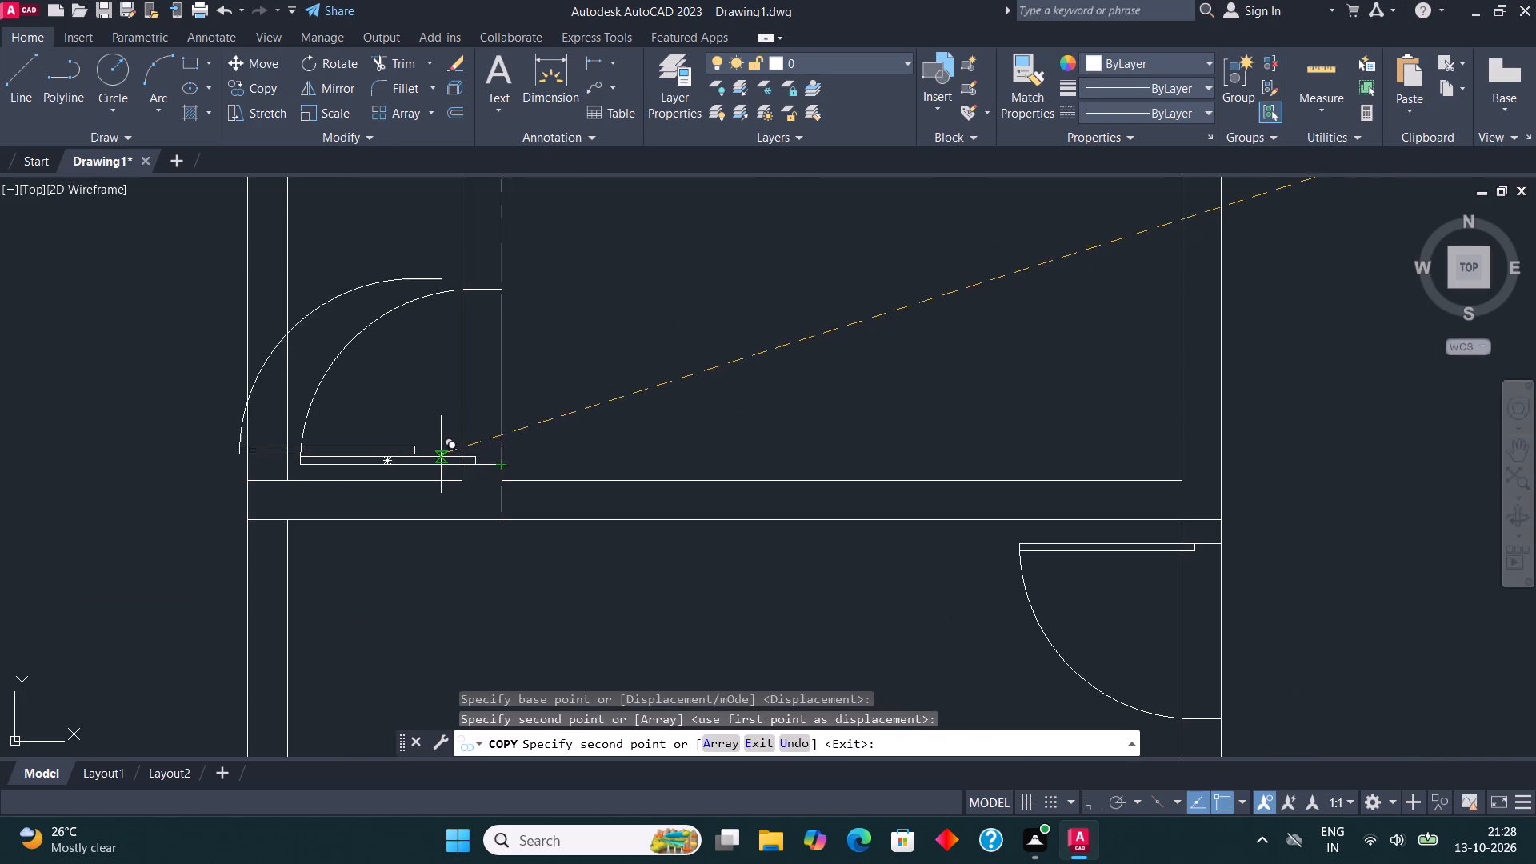
key(Escape)
Scale down the narrow room's door from its leaf's end on the wall so it fits the room.
click(441, 454)
click(342, 113)
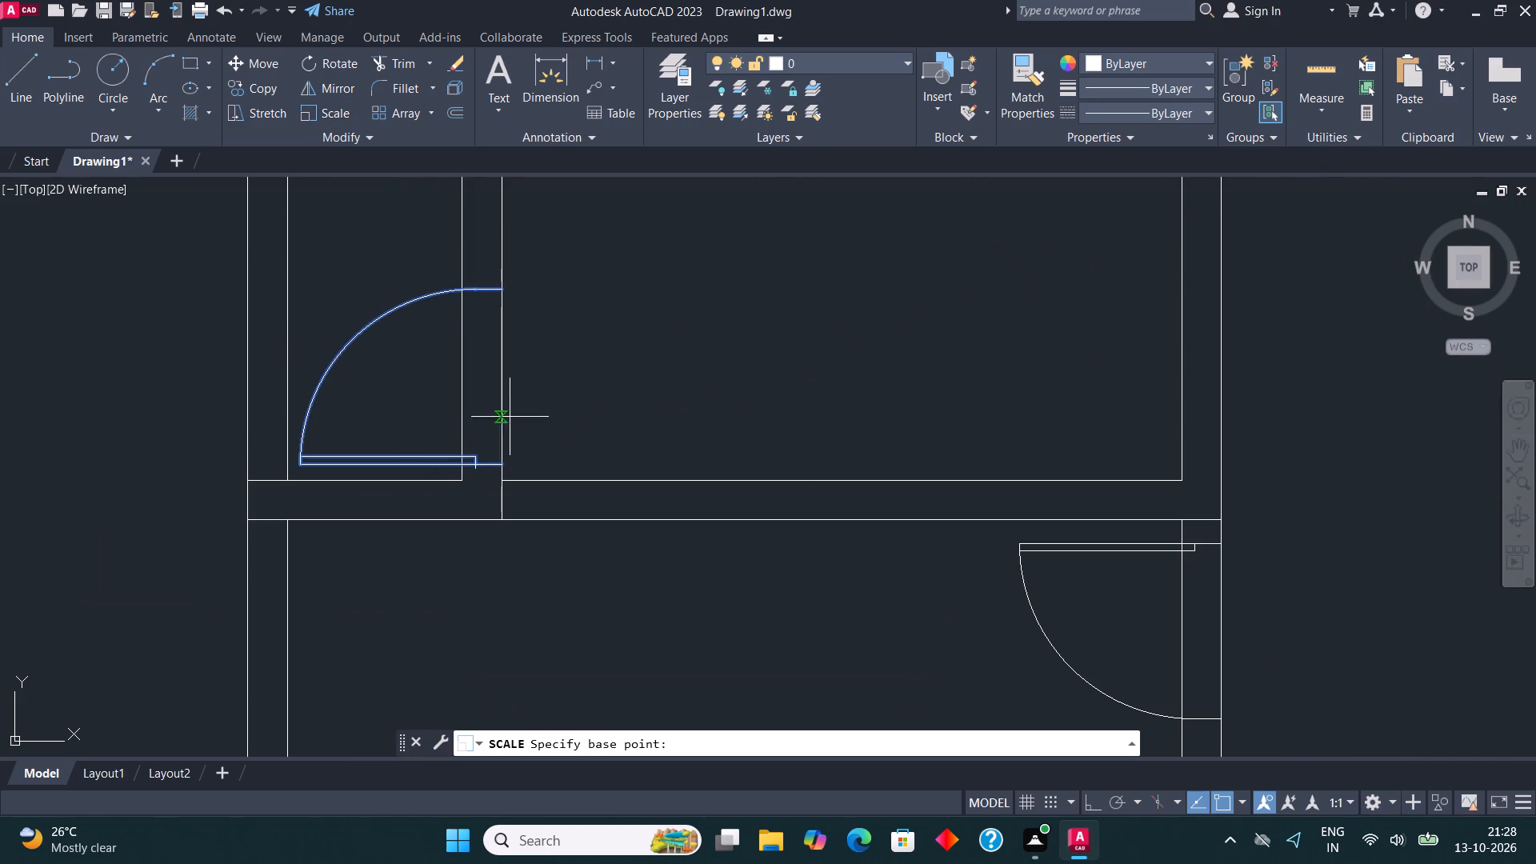
click(502, 462)
click(446, 428)
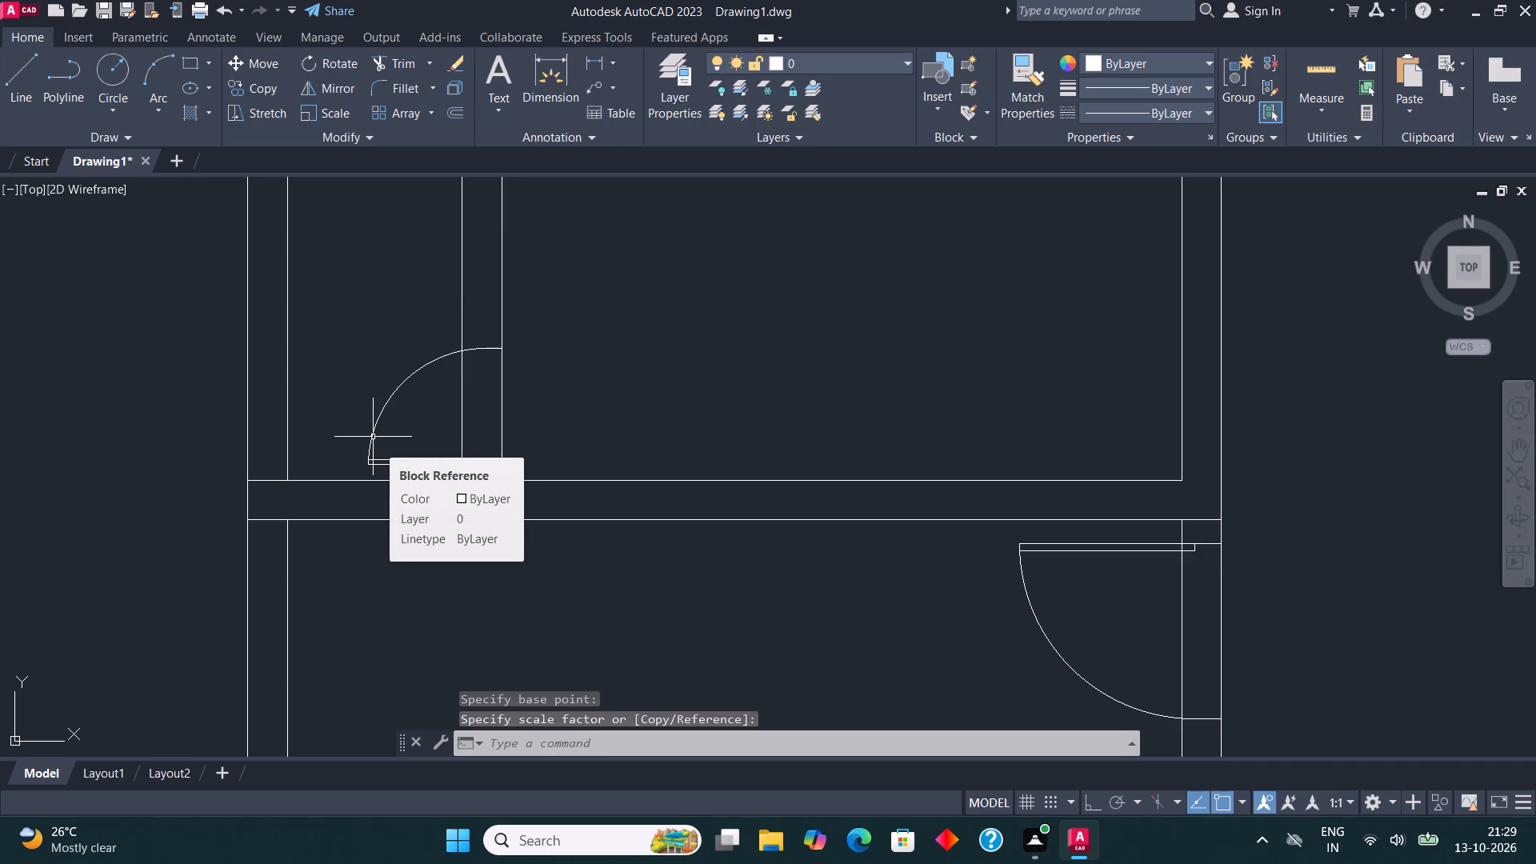
Copy the lower-left room's door onto the right wall of the room directly above, near that room's upper corner.
scroll(255, 574, down, 2)
middle_click(416, 492)
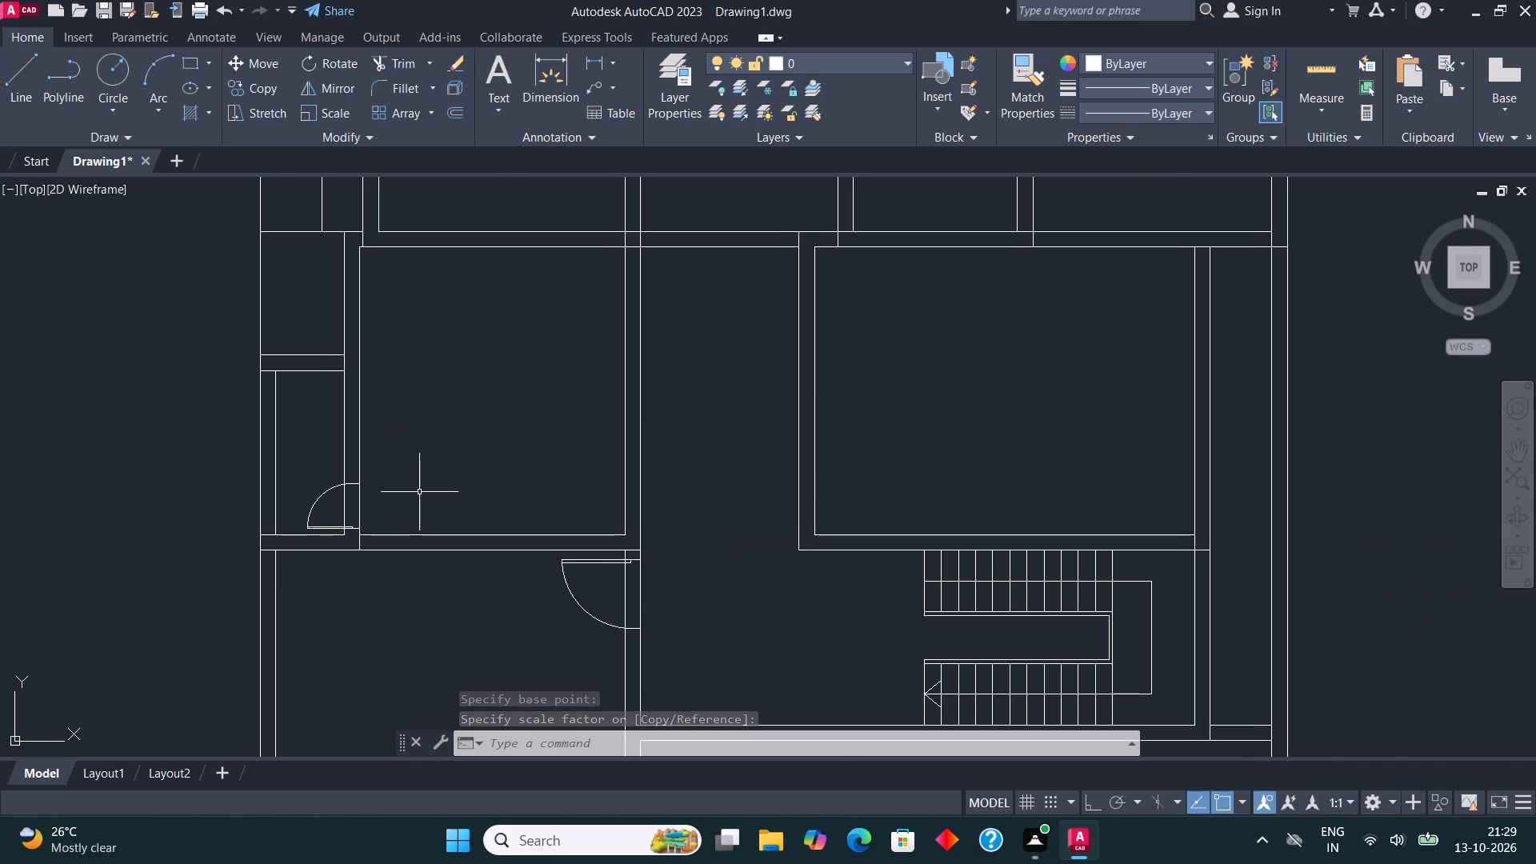
scroll(427, 570, down, 2)
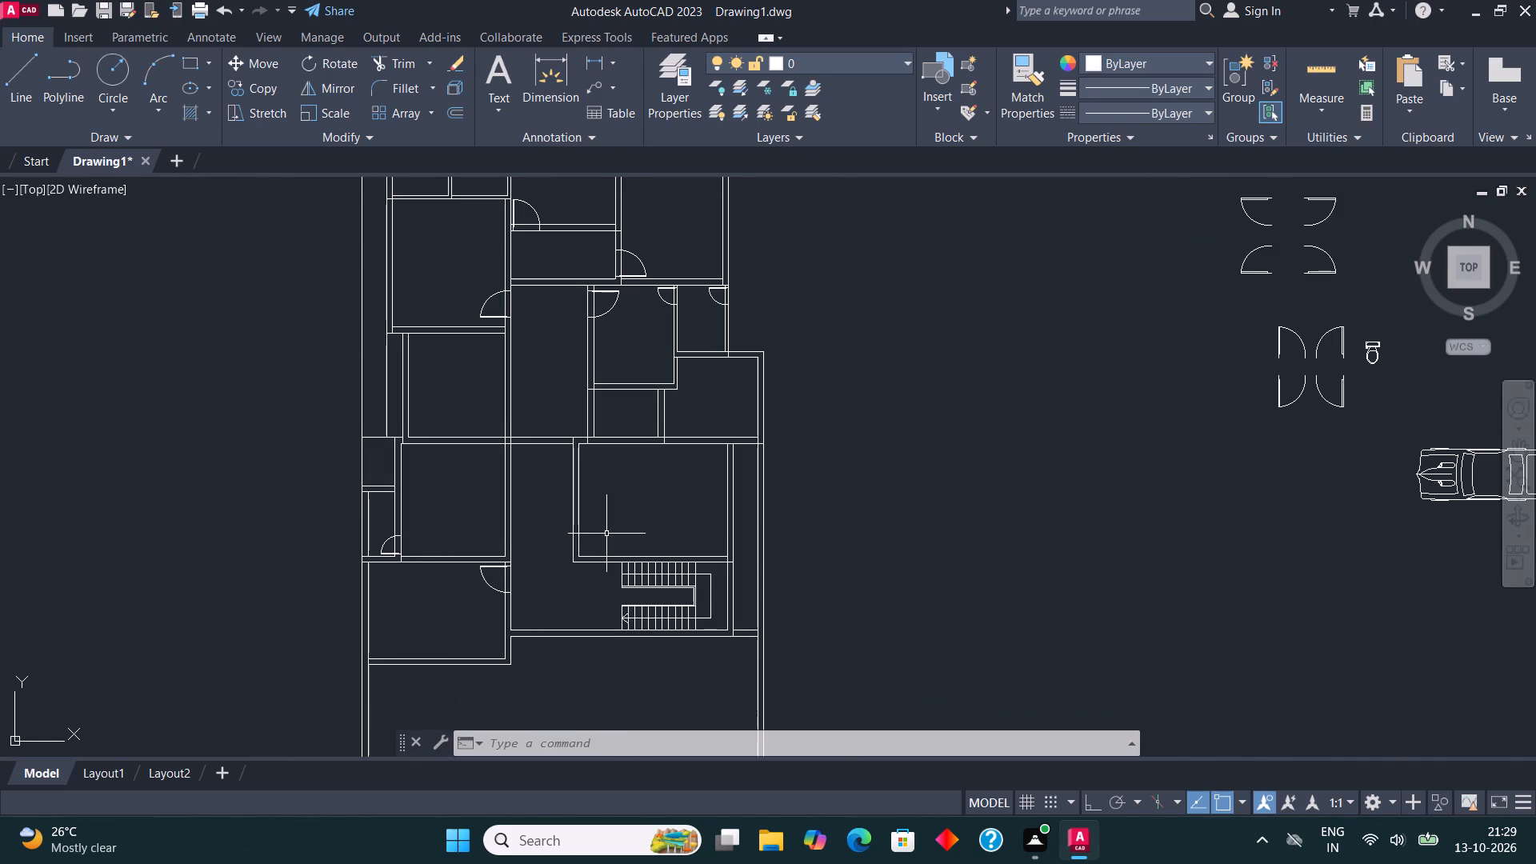
scroll(510, 571, up, 3)
click(385, 590)
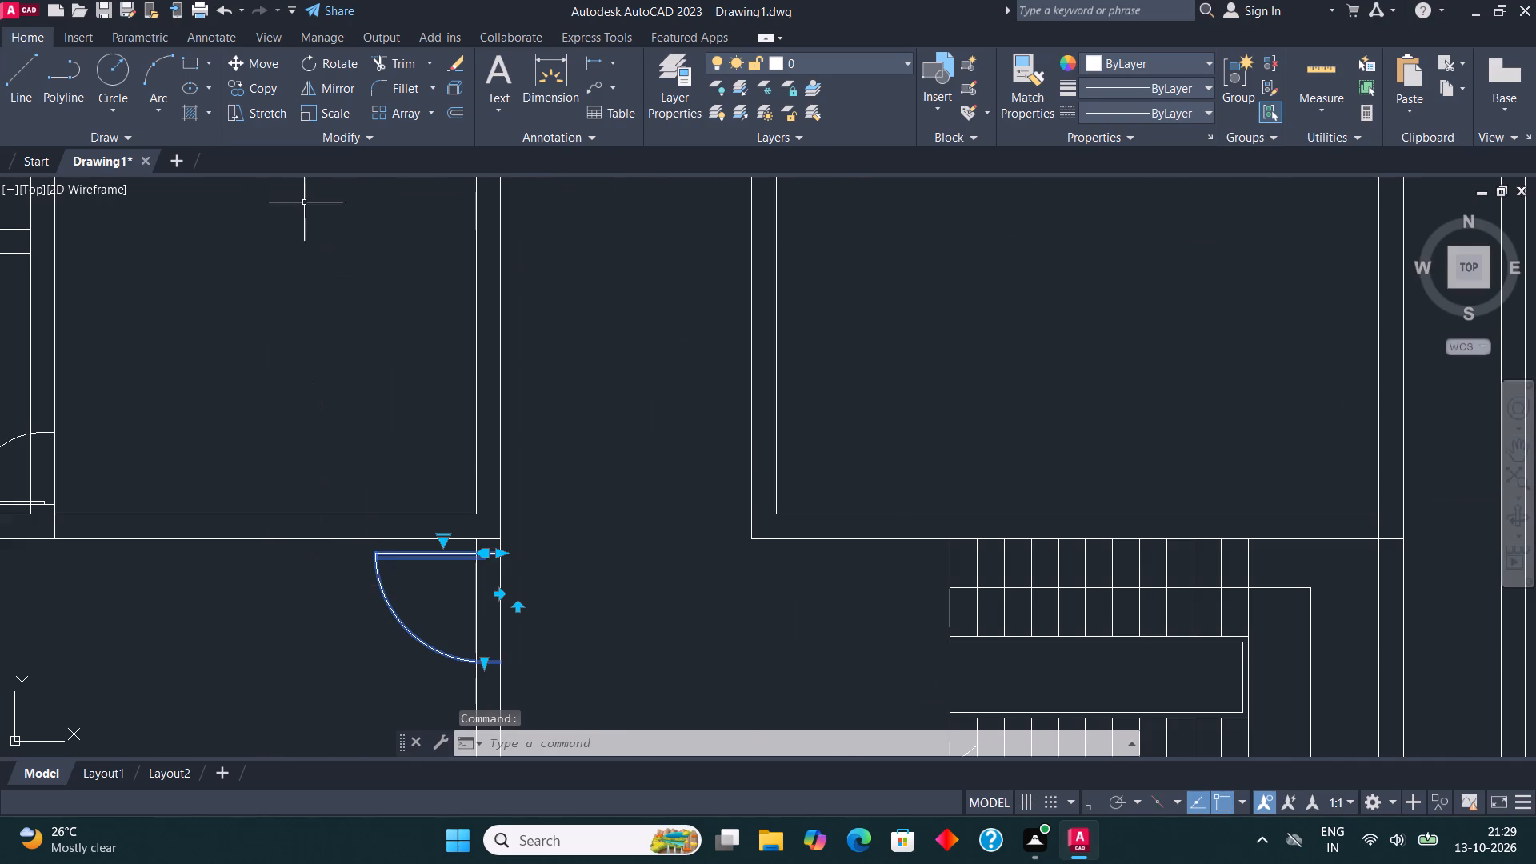
click(262, 86)
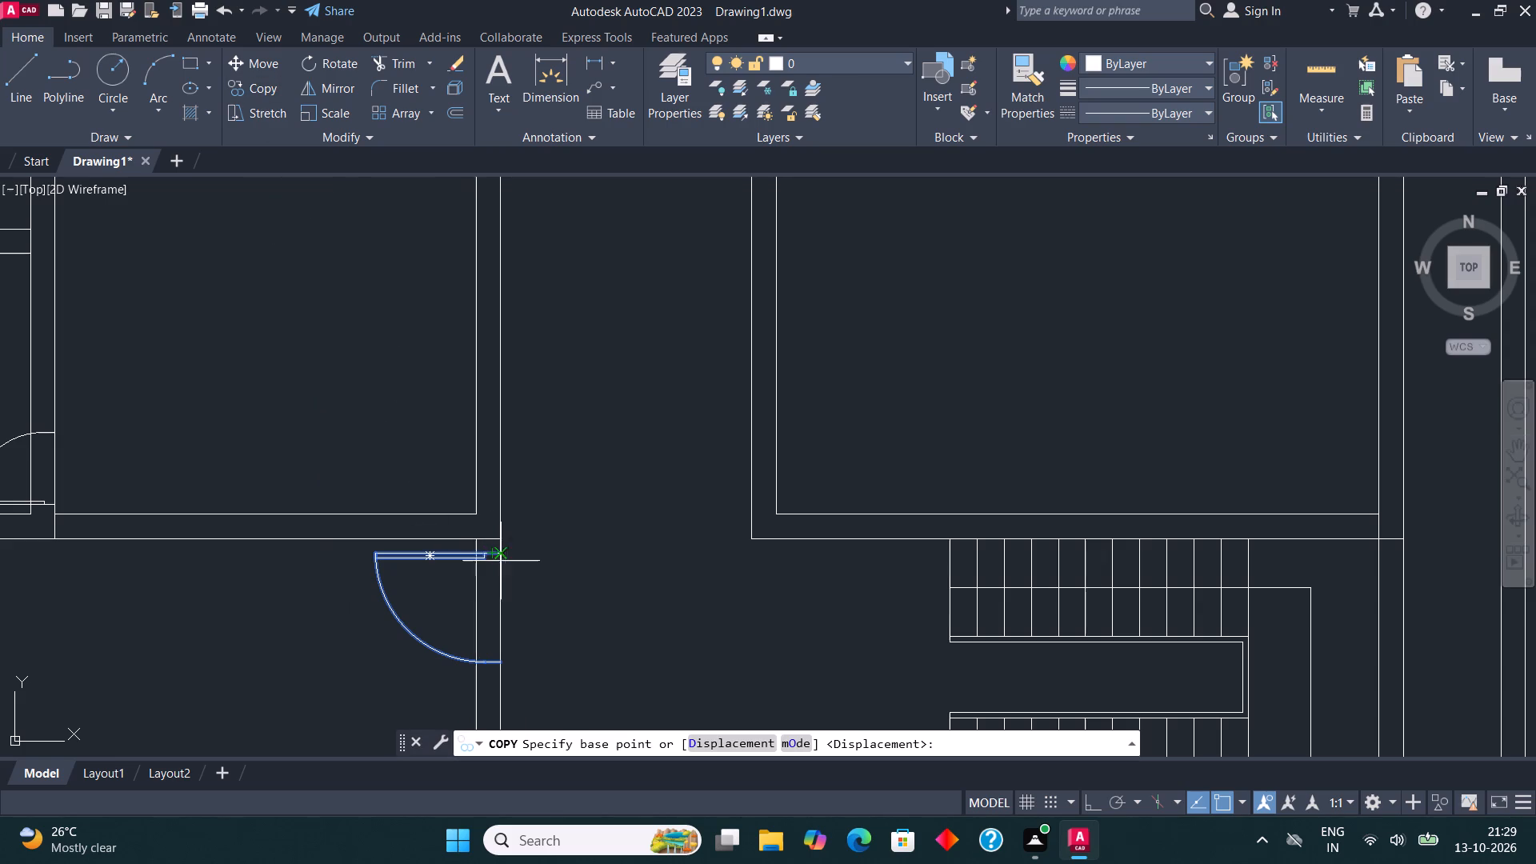
click(501, 556)
scroll(517, 640, down, 3)
scroll(513, 480, up, 4)
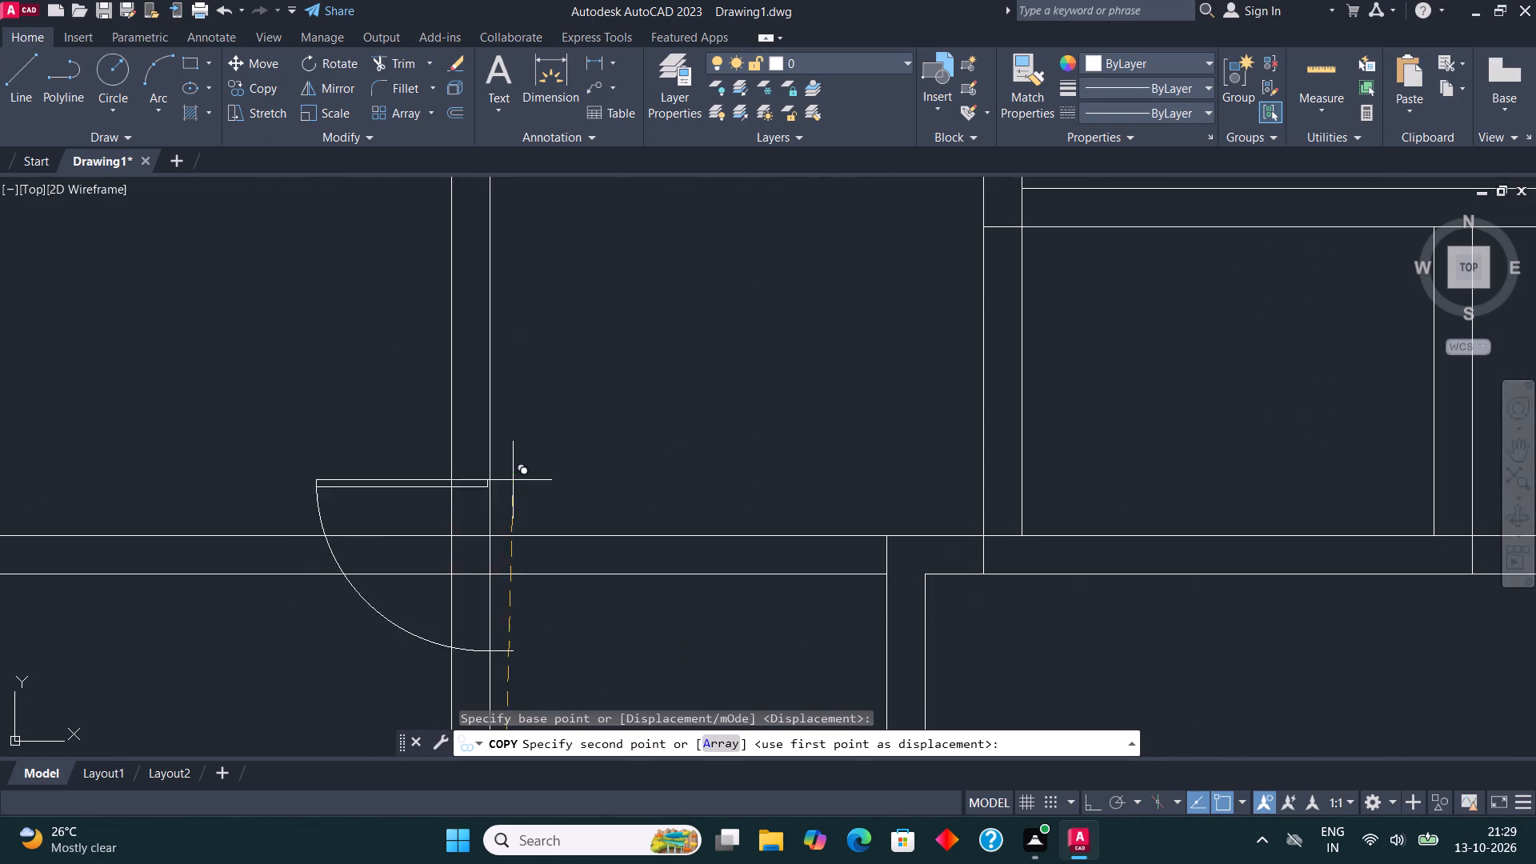
click(488, 597)
scroll(500, 460, down, 2)
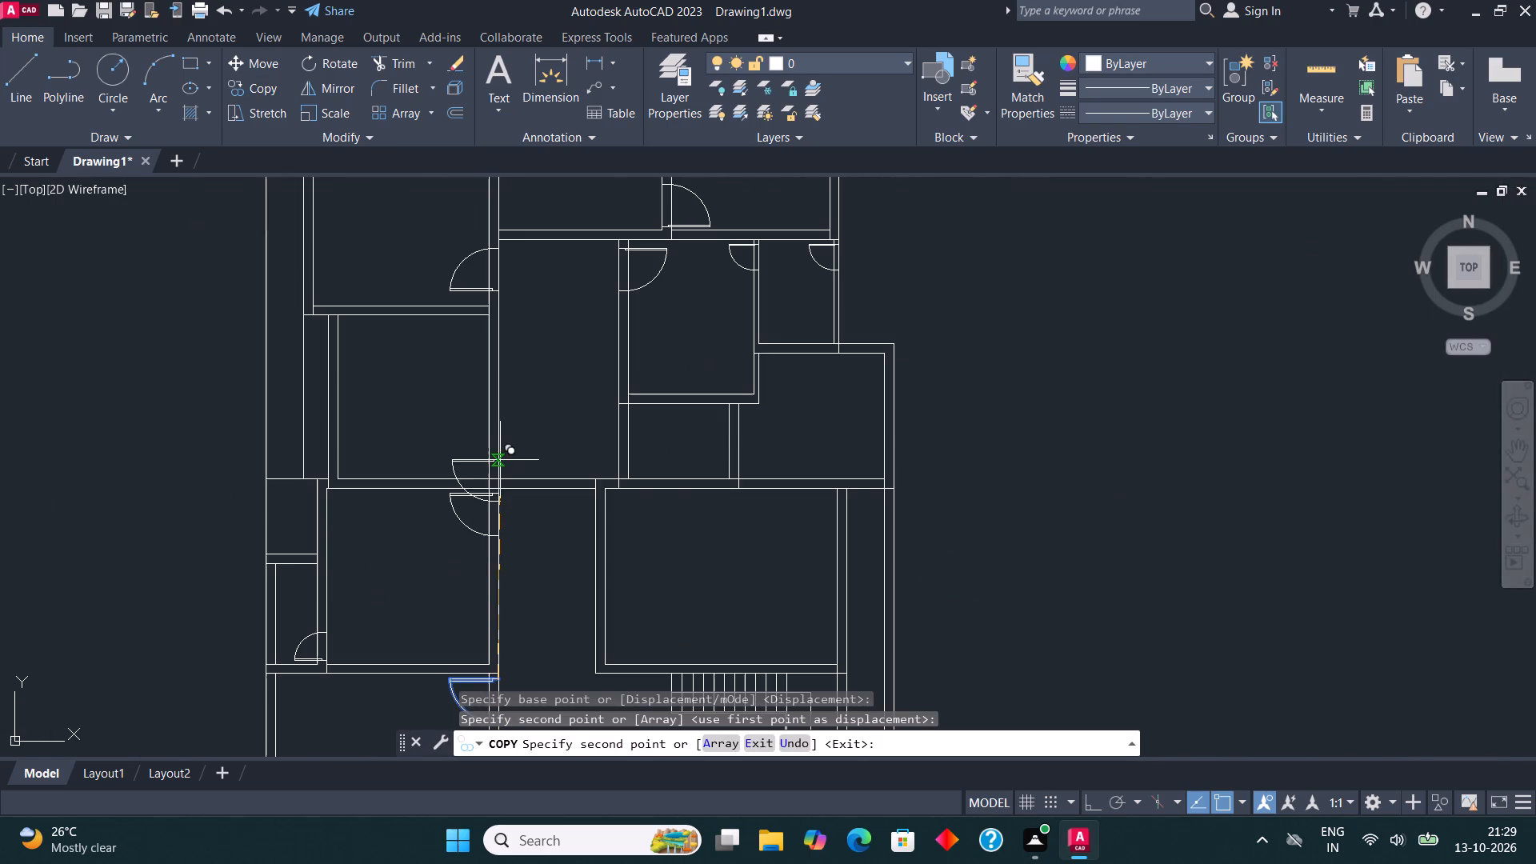
scroll(500, 460, down, 1)
key(Escape)
Move the upper vertical-leaf door symbol with the right-hand leaf against its left-hand counterpart to form a double door.
scroll(458, 426, down, 3)
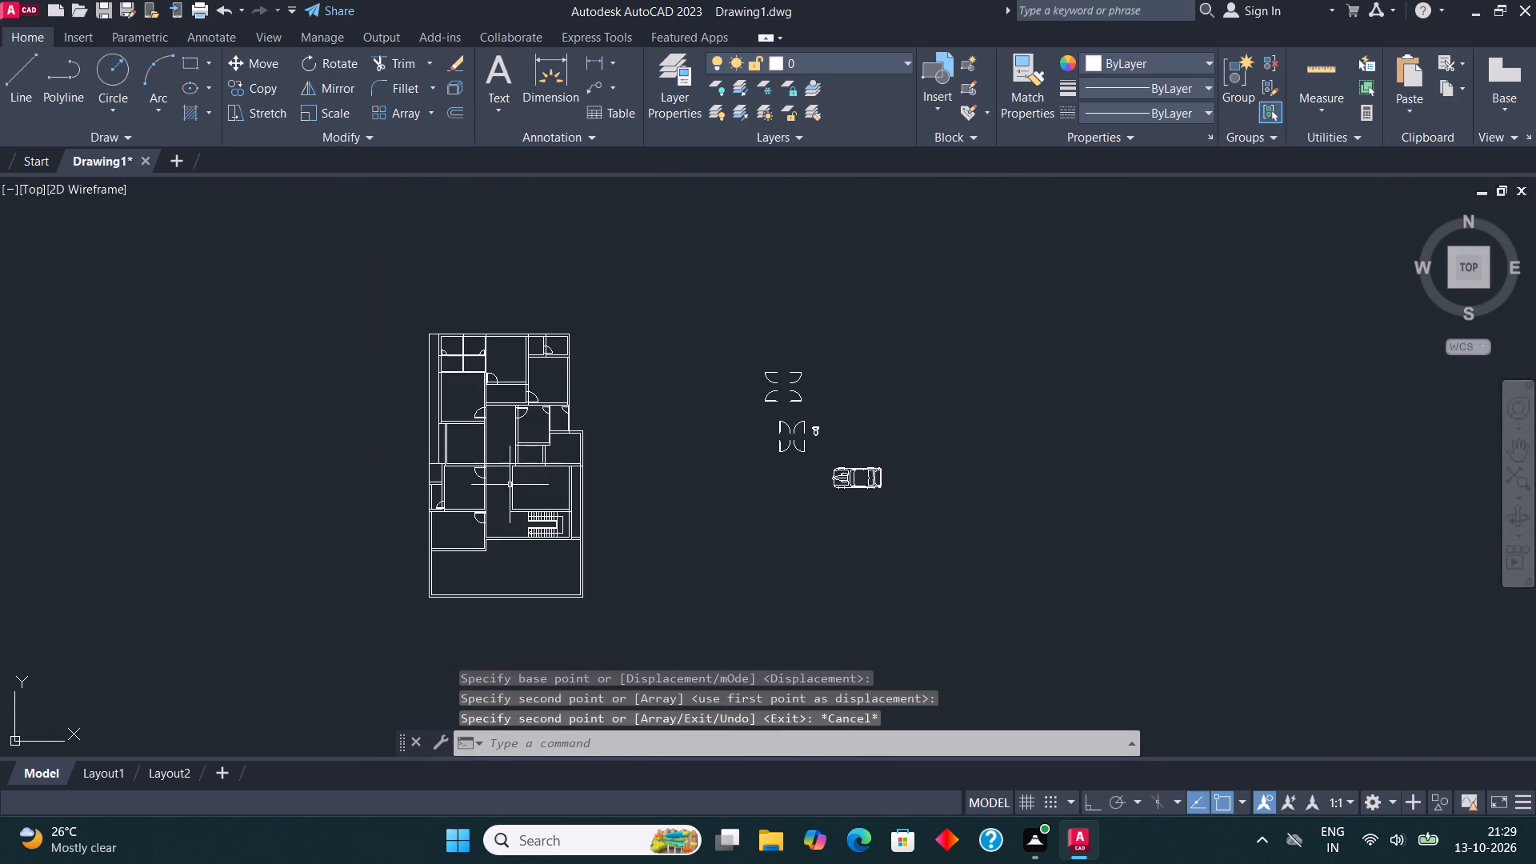
scroll(809, 371, up, 2)
scroll(758, 549, up, 3)
drag(764, 418, 764, 409)
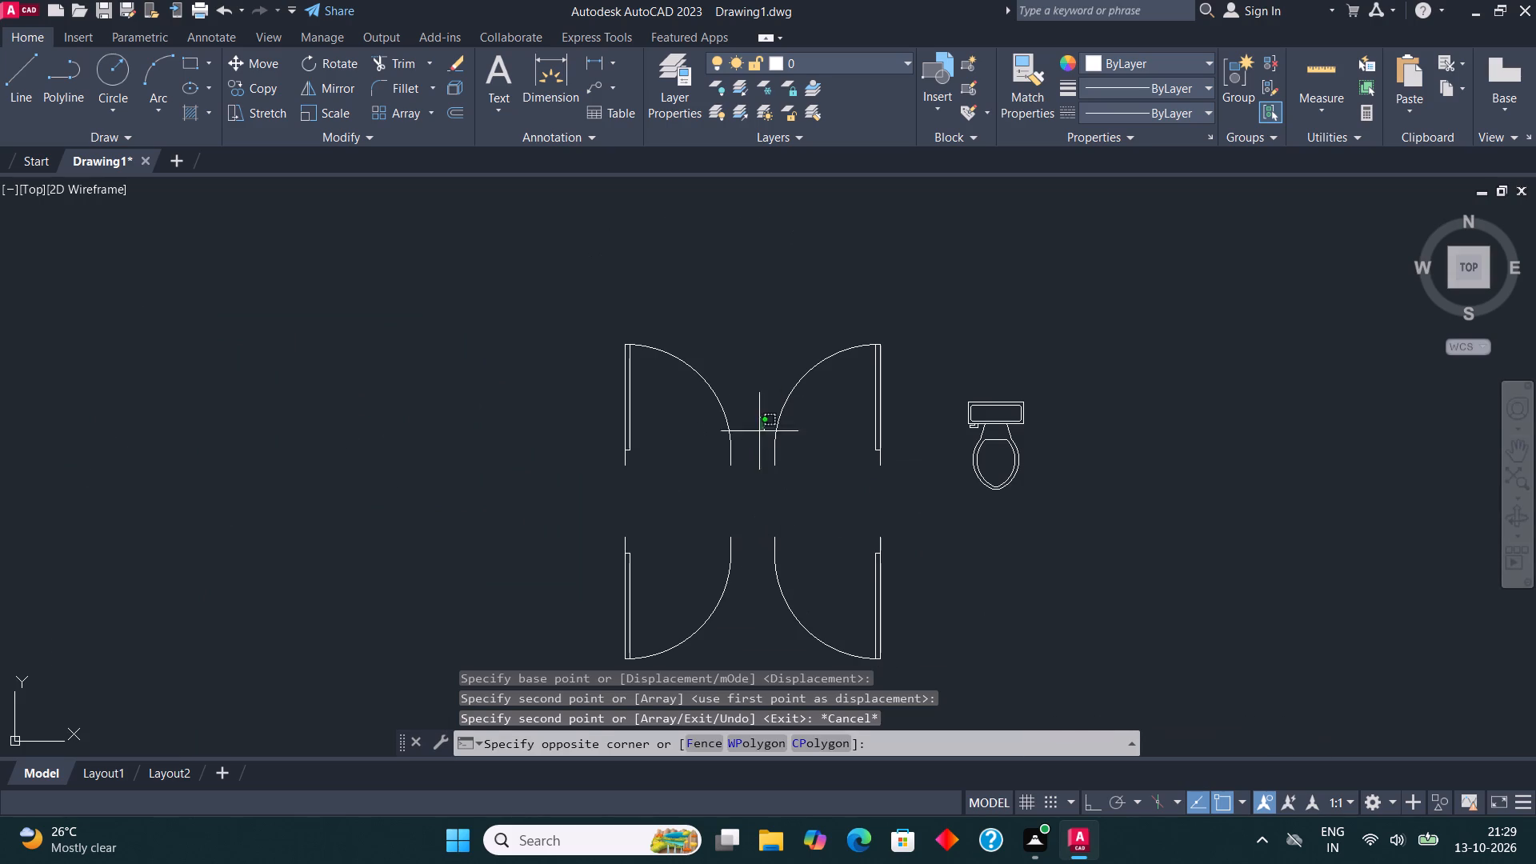
click(758, 492)
drag(780, 482, 780, 434)
click(774, 376)
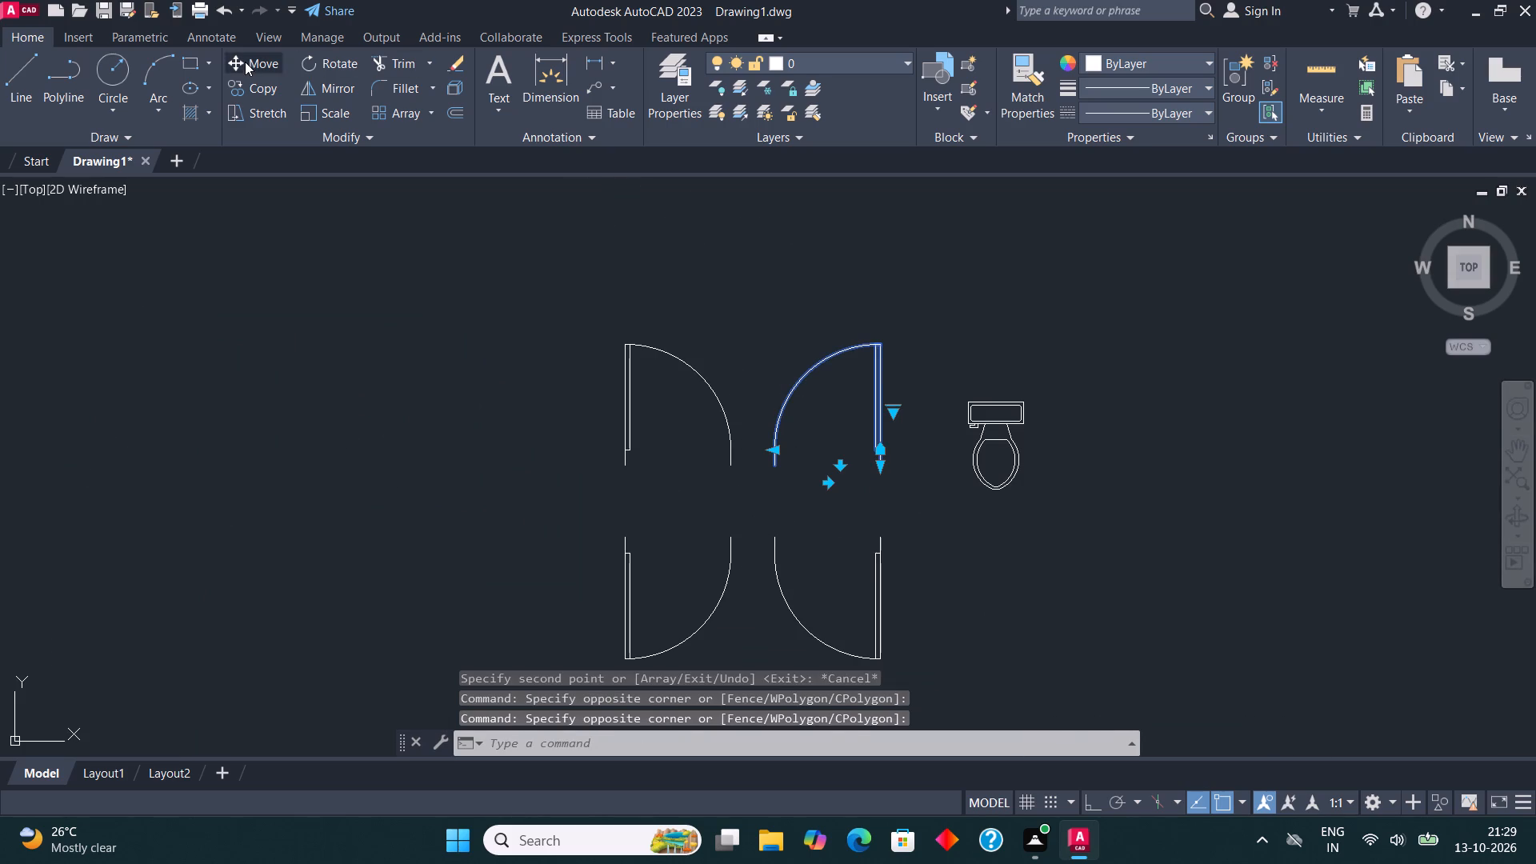
click(245, 62)
scroll(786, 442, up, 2)
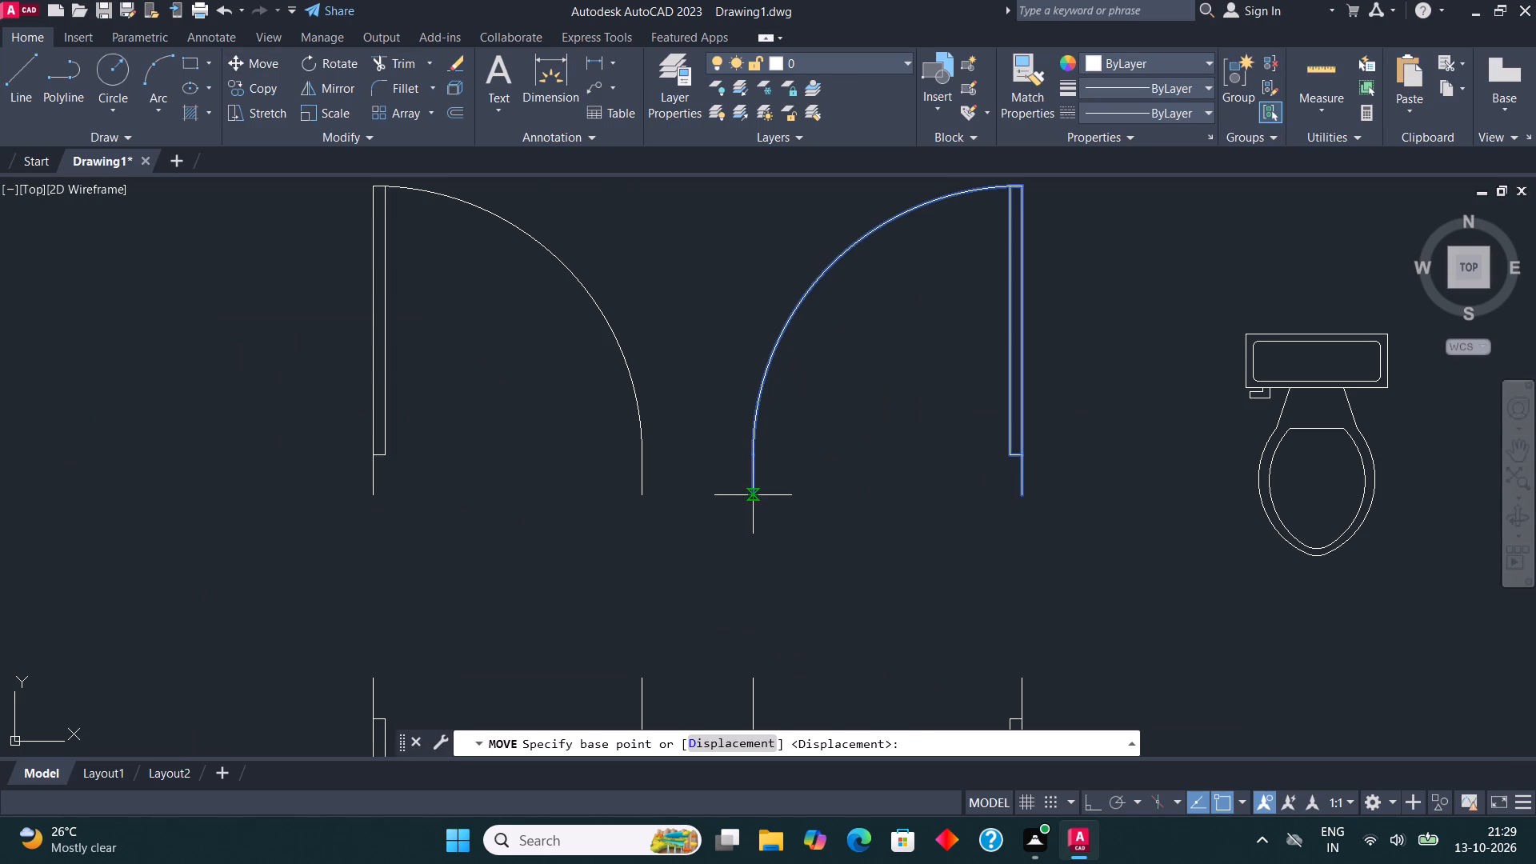
click(752, 498)
click(643, 497)
scroll(680, 521, down, 1)
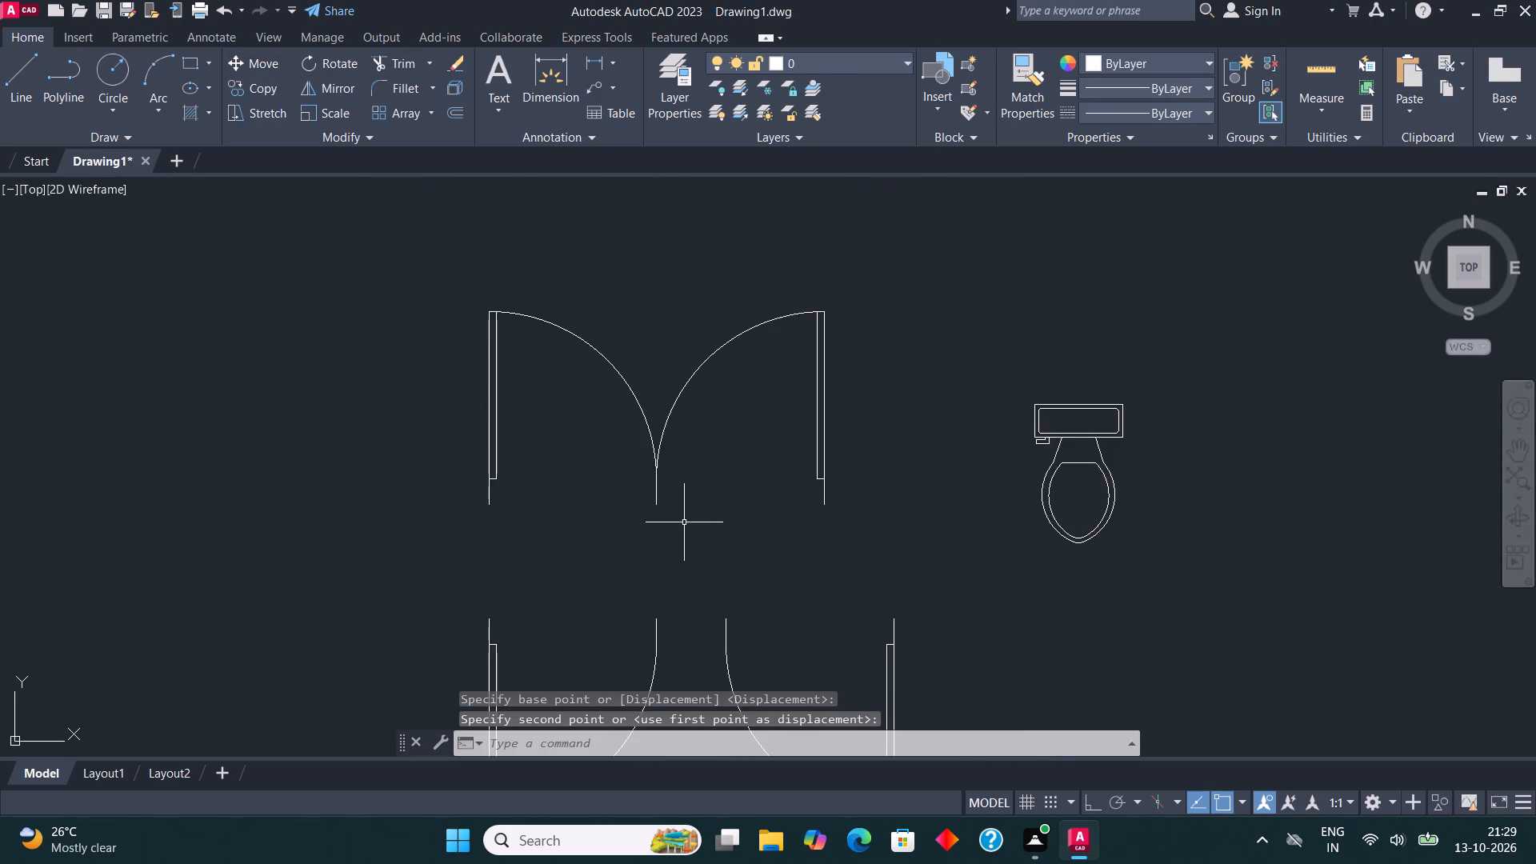
Copy the upward-opening double door onto the wall below the staircase hall, just beside the lower-left room's corner.
scroll(684, 522, down, 2)
click(696, 487)
click(631, 427)
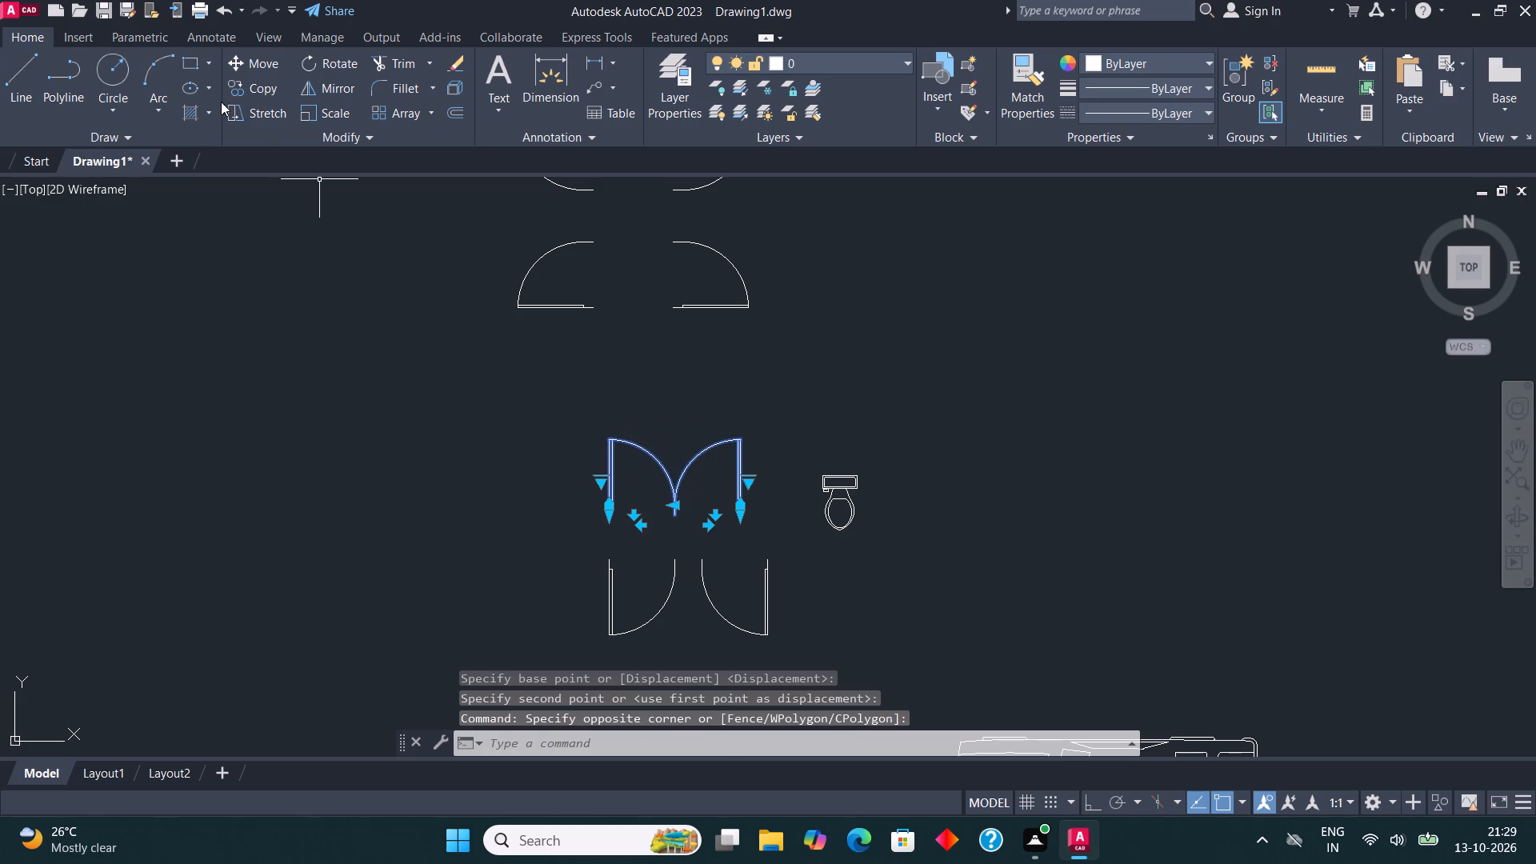
click(264, 89)
click(603, 522)
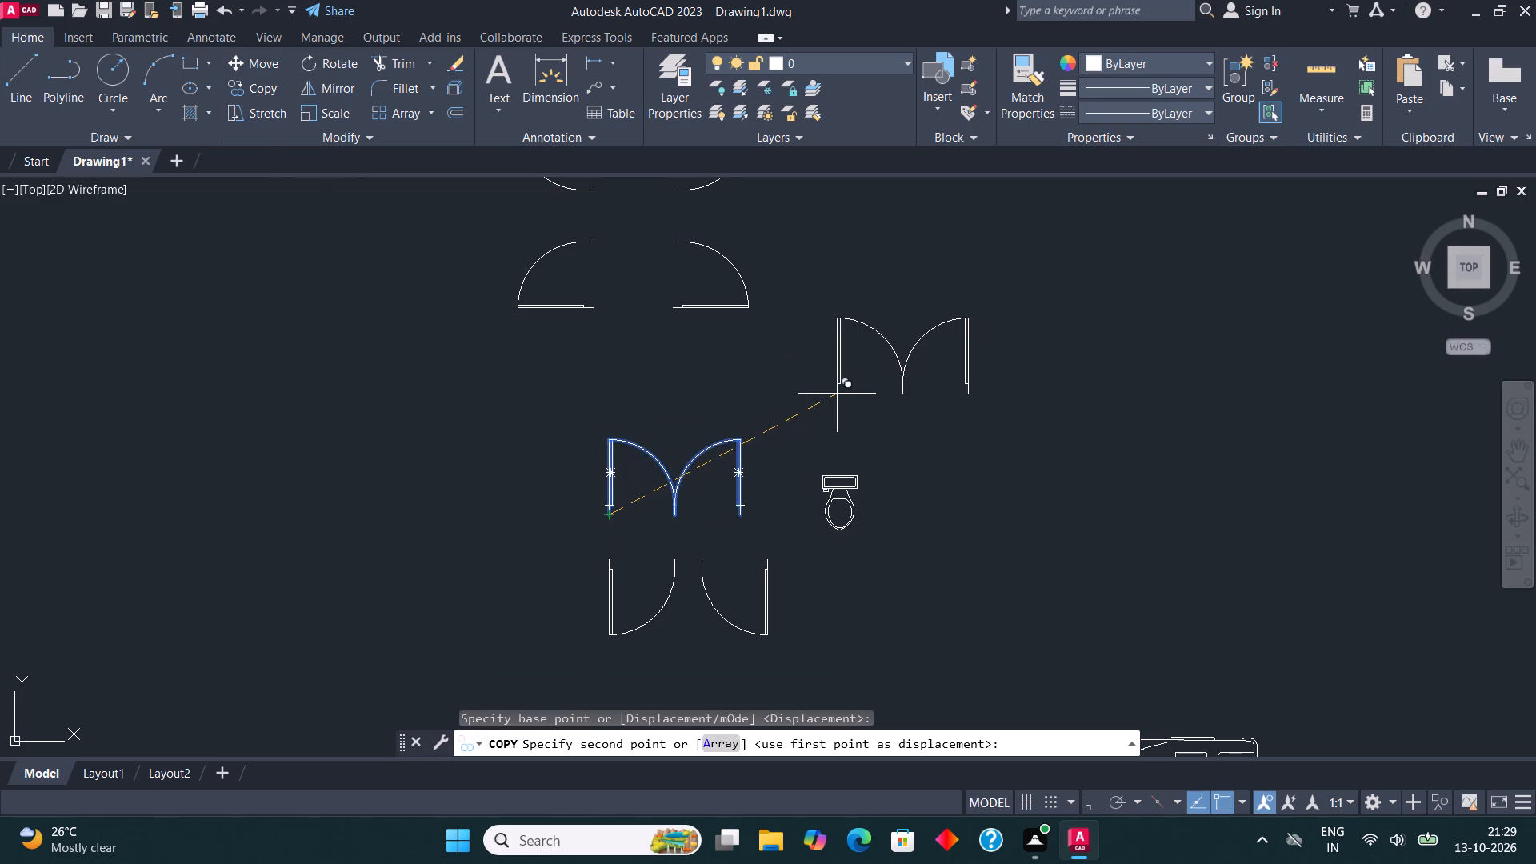
scroll(838, 392, down, 3)
middle_drag(634, 527, 802, 500)
scroll(432, 590, up, 1)
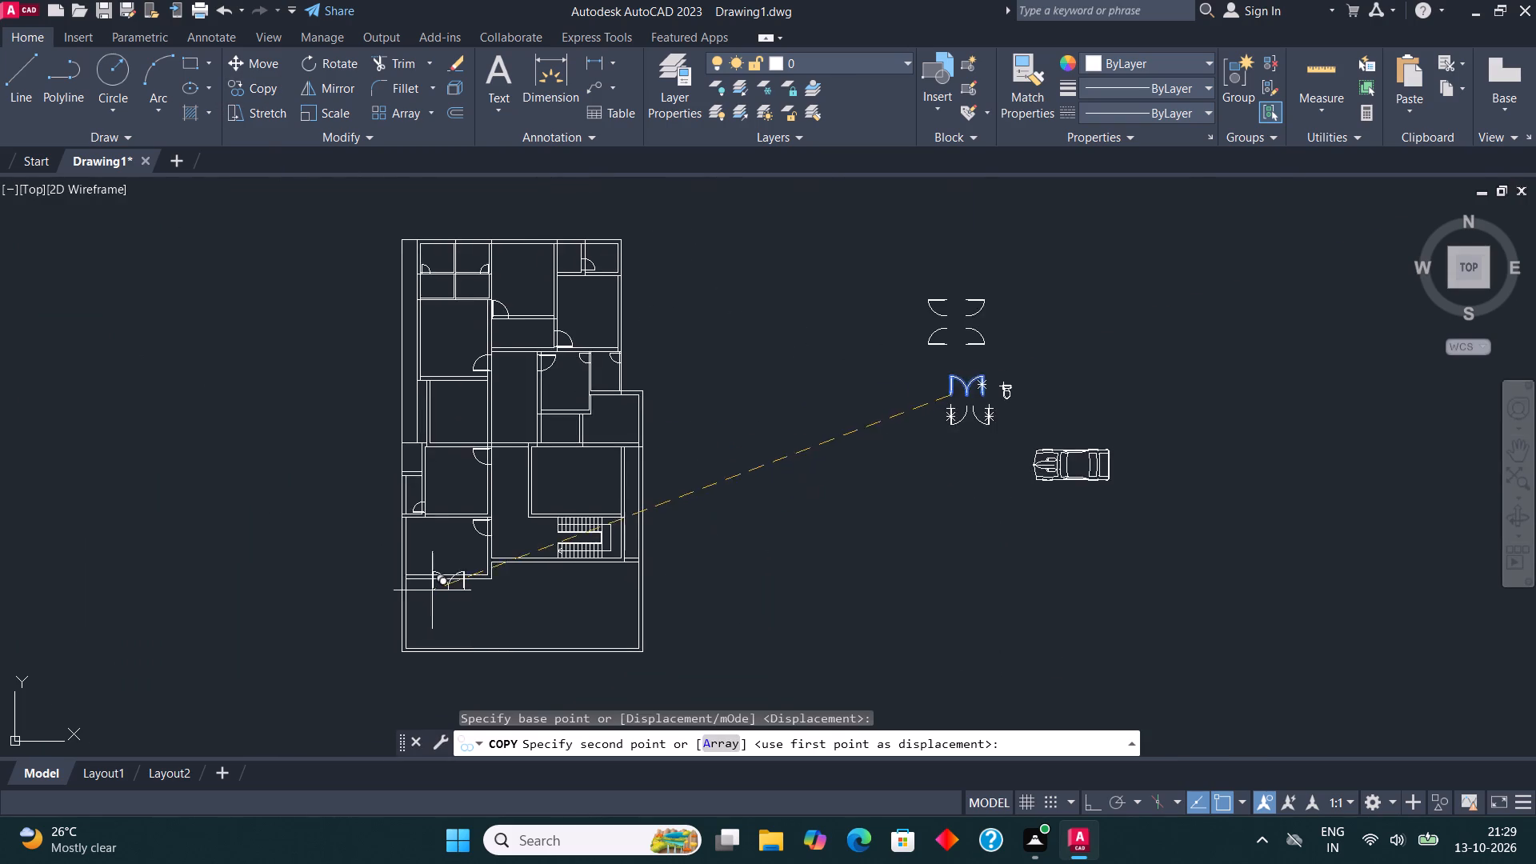
scroll(432, 590, up, 2)
scroll(709, 490, up, 3)
click(534, 468)
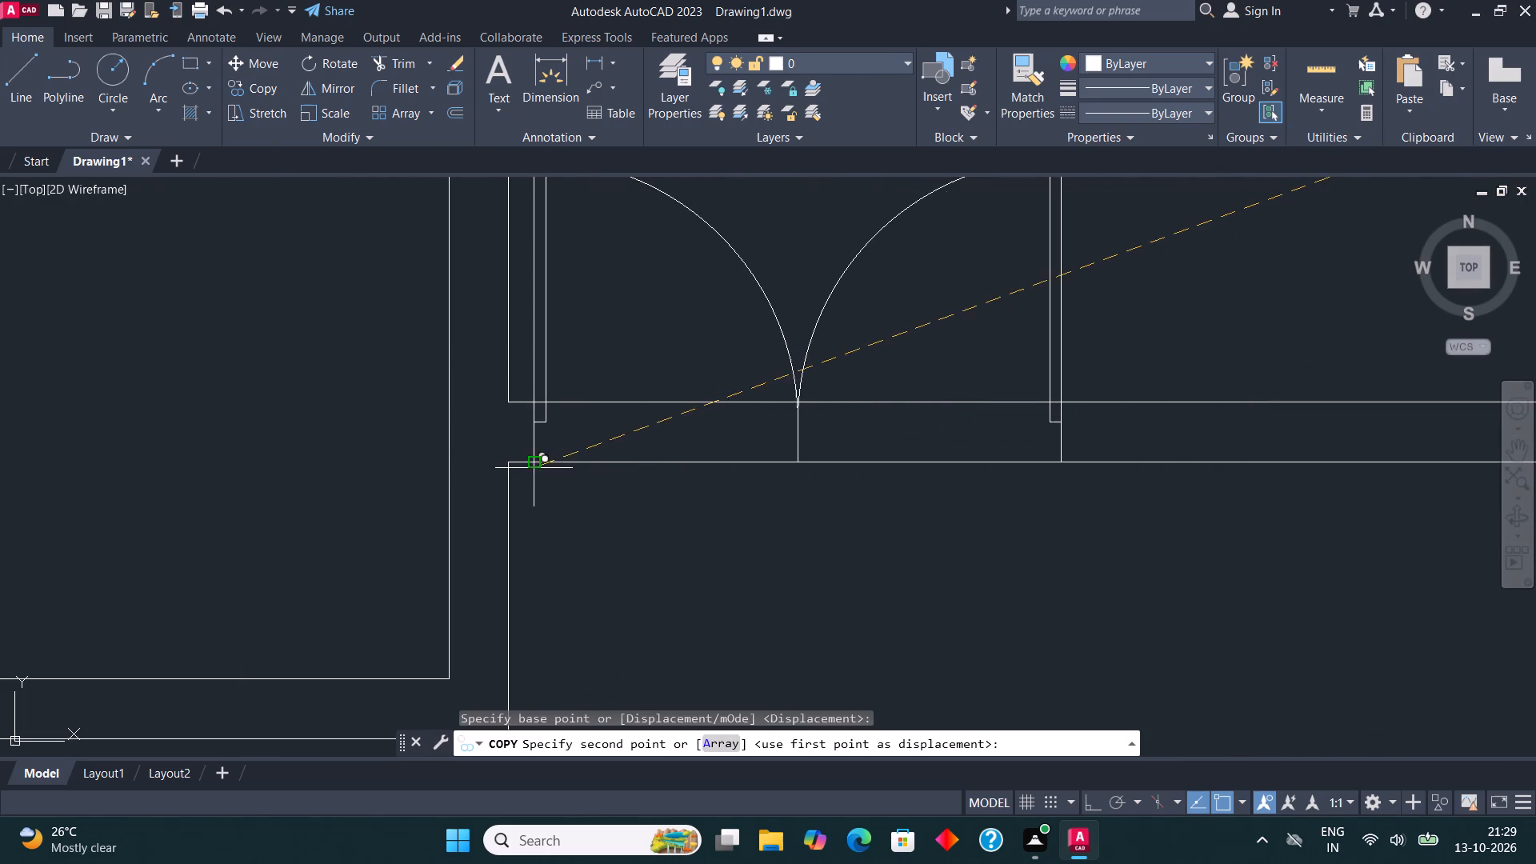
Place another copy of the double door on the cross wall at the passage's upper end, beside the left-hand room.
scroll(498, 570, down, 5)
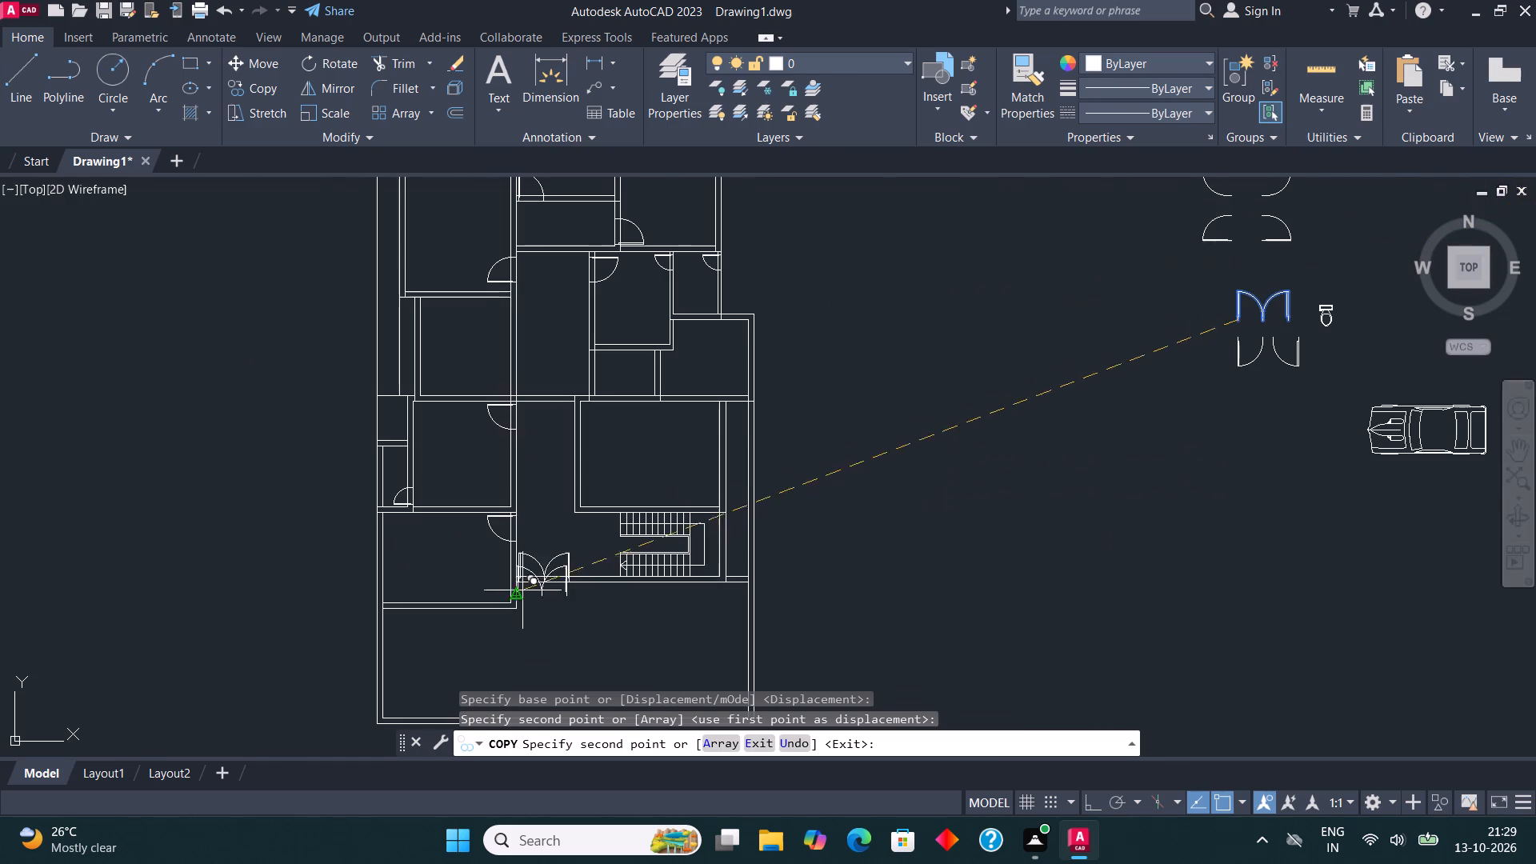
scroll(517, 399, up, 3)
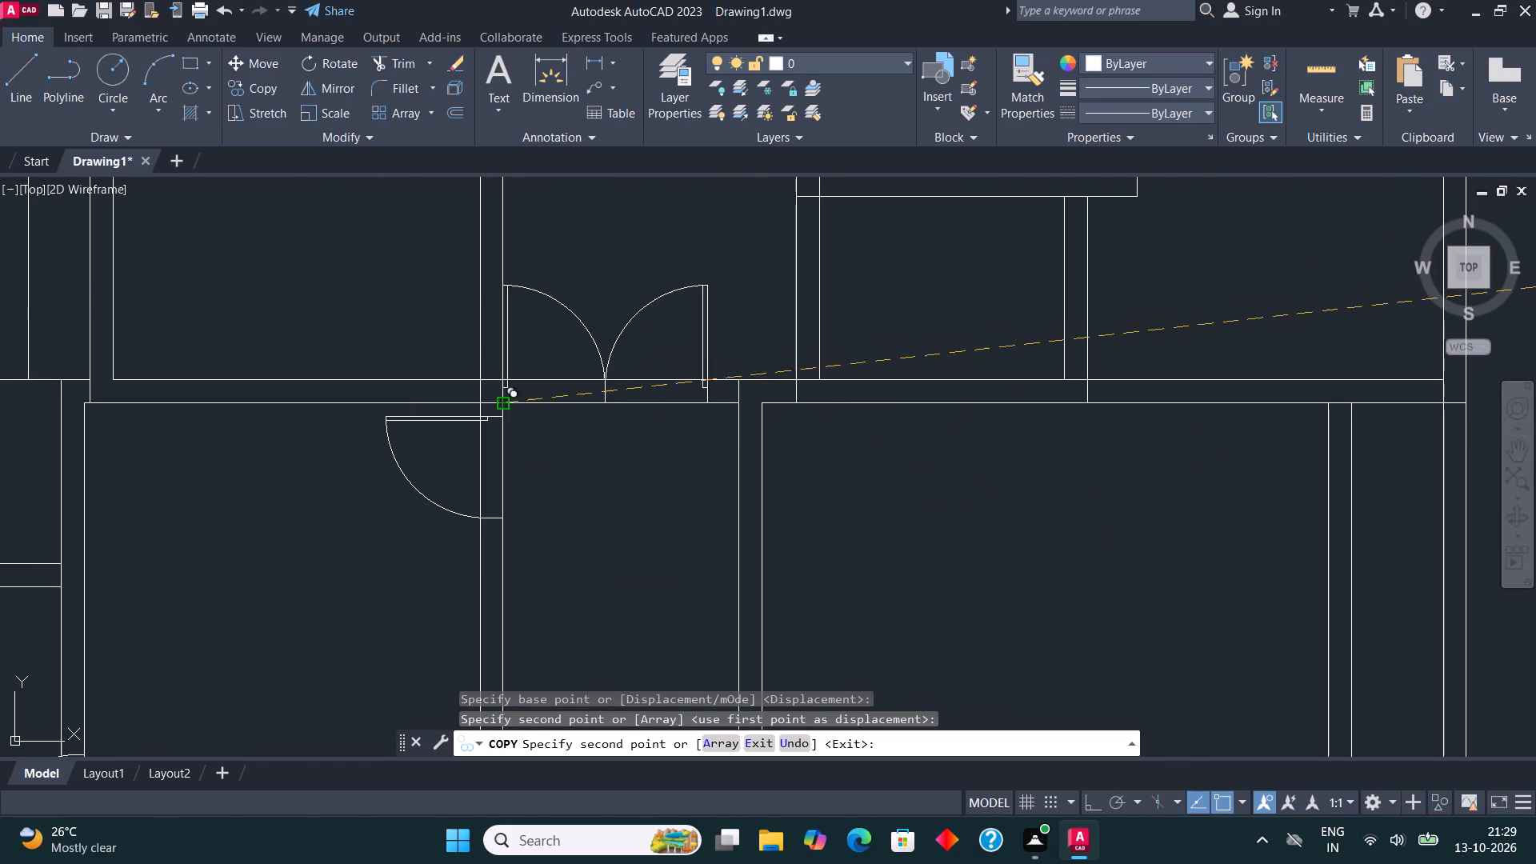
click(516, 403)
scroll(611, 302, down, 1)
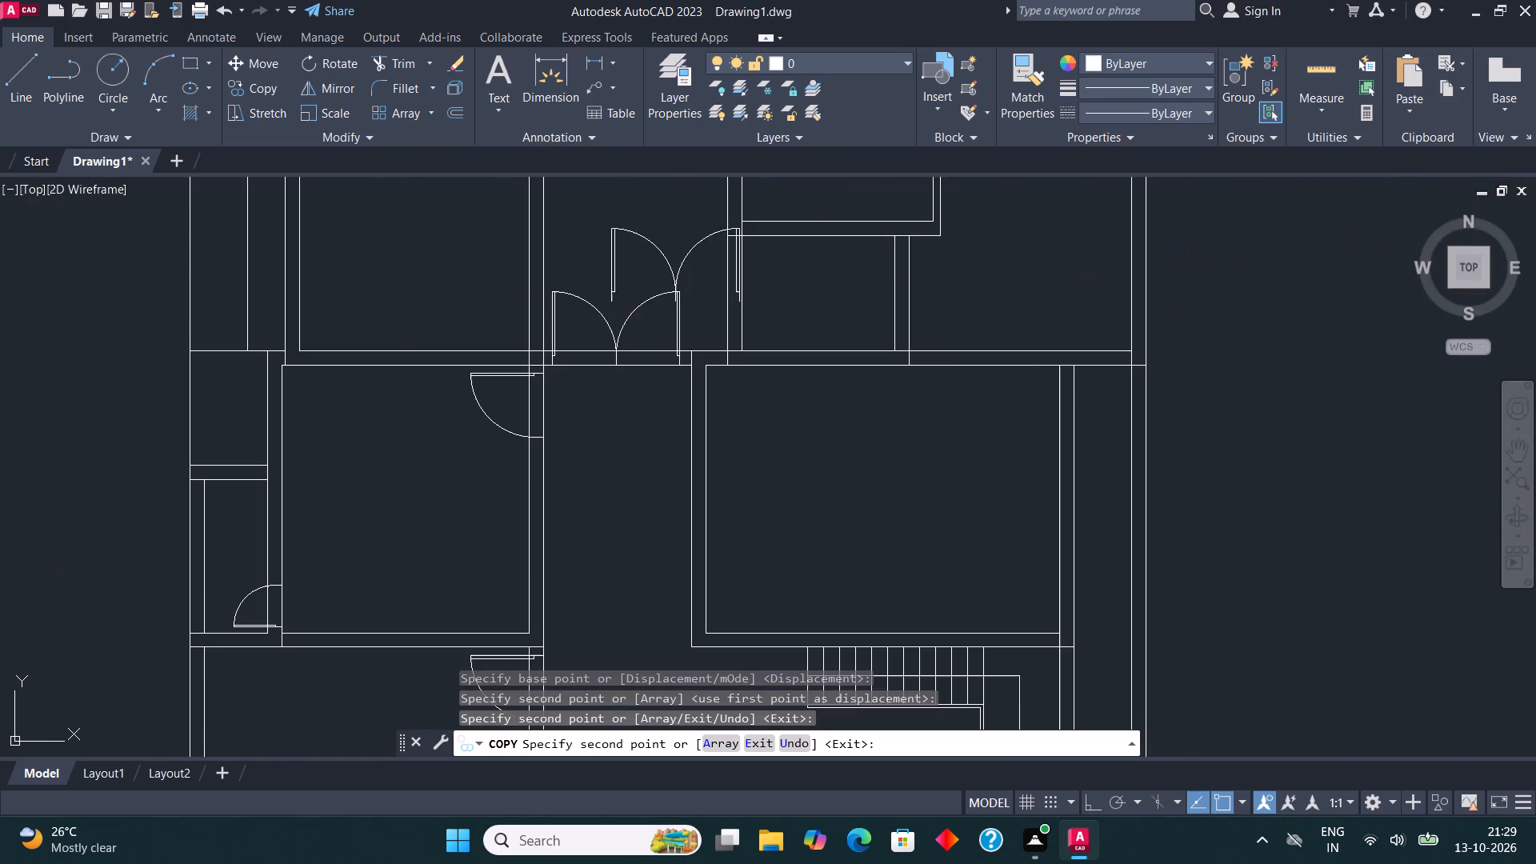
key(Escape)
Scale down the staircase hall's double door from its left jamb's end on the wall.
scroll(646, 341, down, 2)
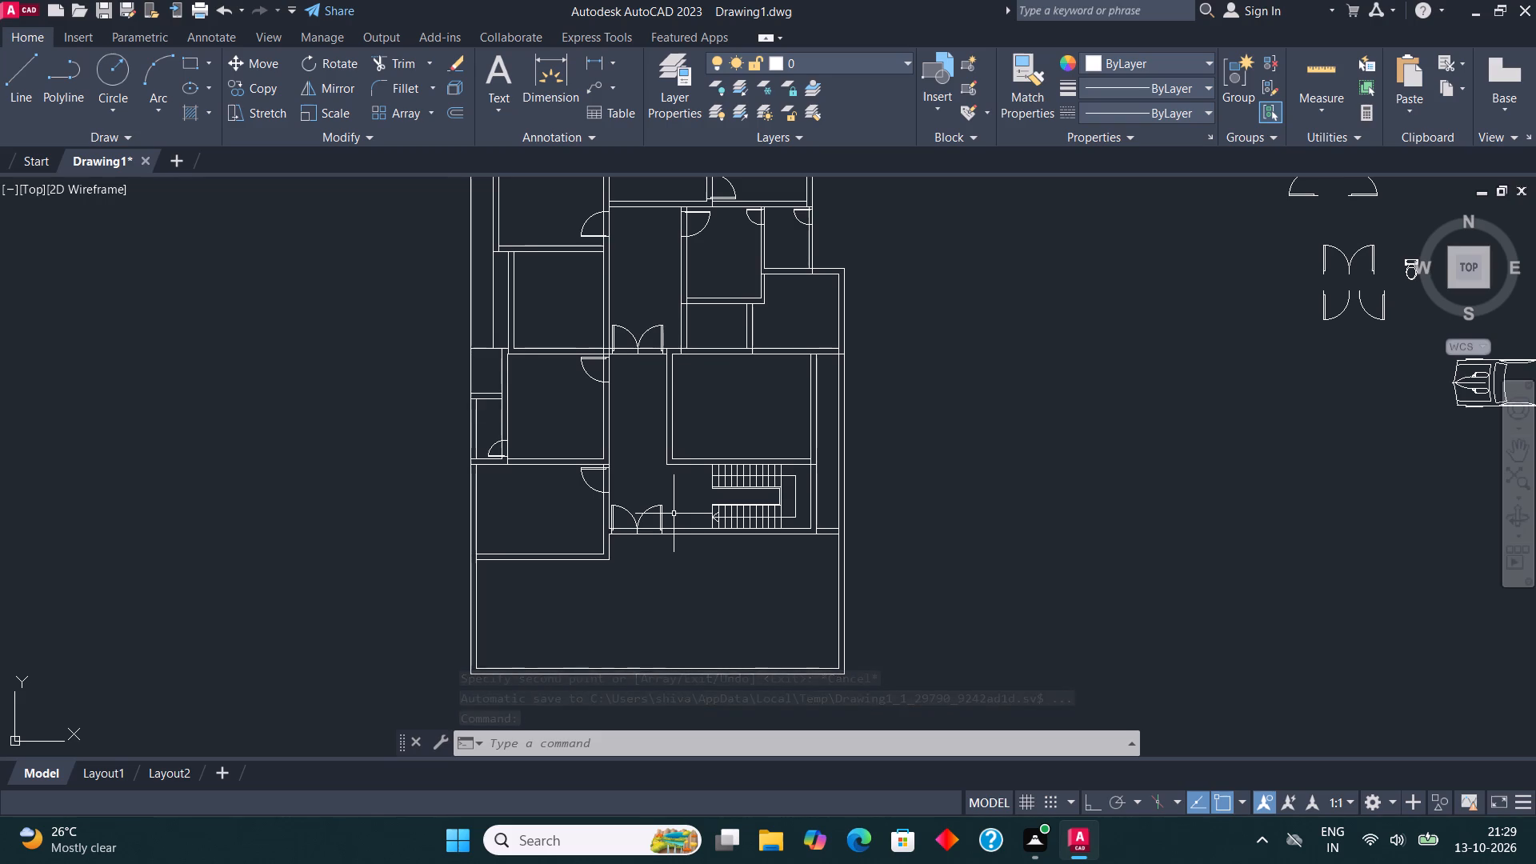
scroll(674, 514, up, 4)
middle_drag(504, 558, 793, 502)
click(750, 513)
click(577, 431)
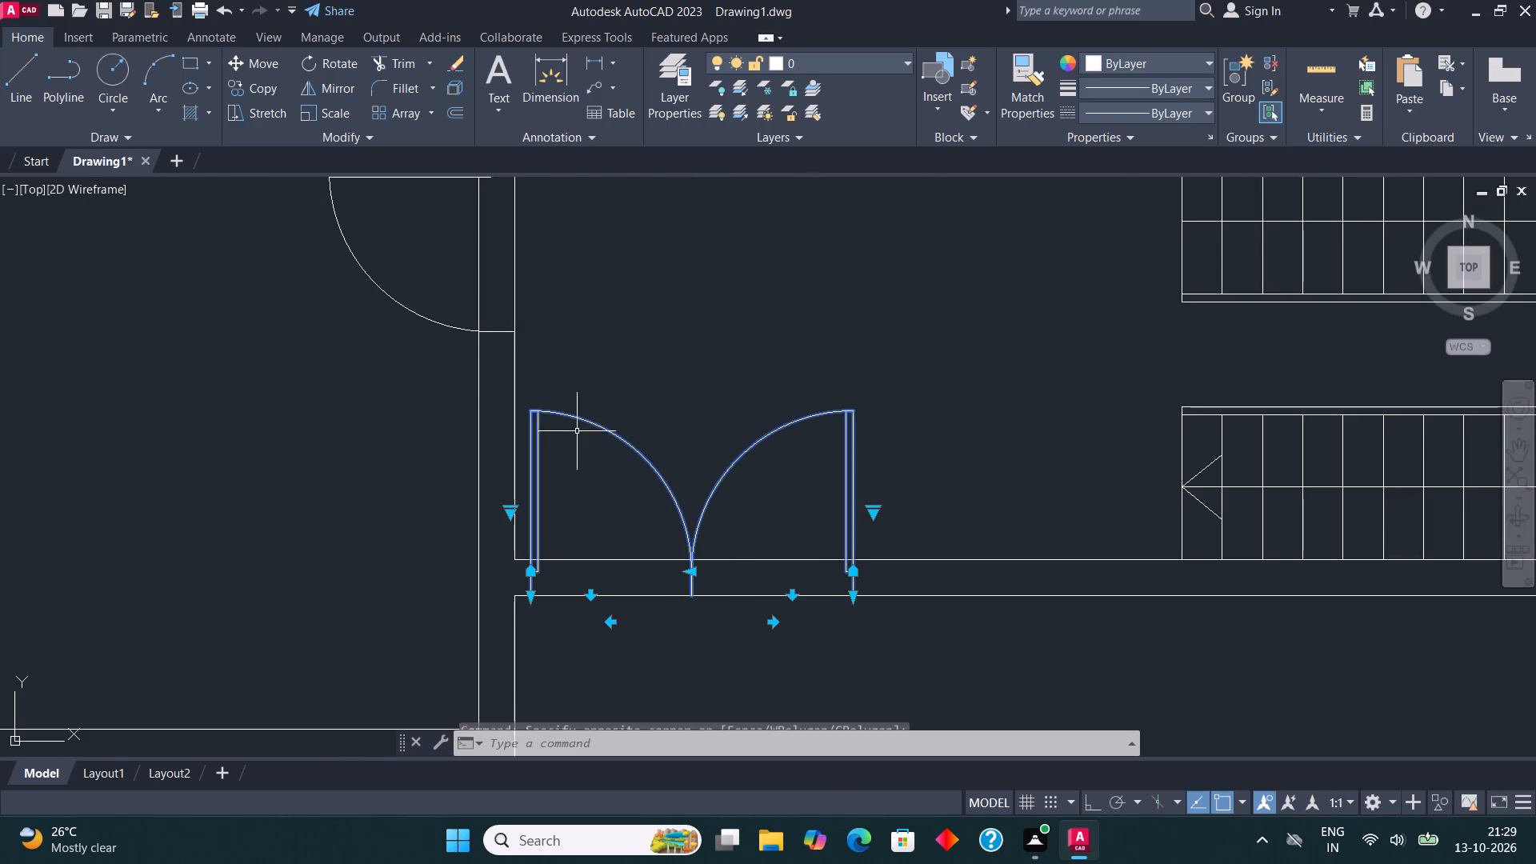
click(330, 114)
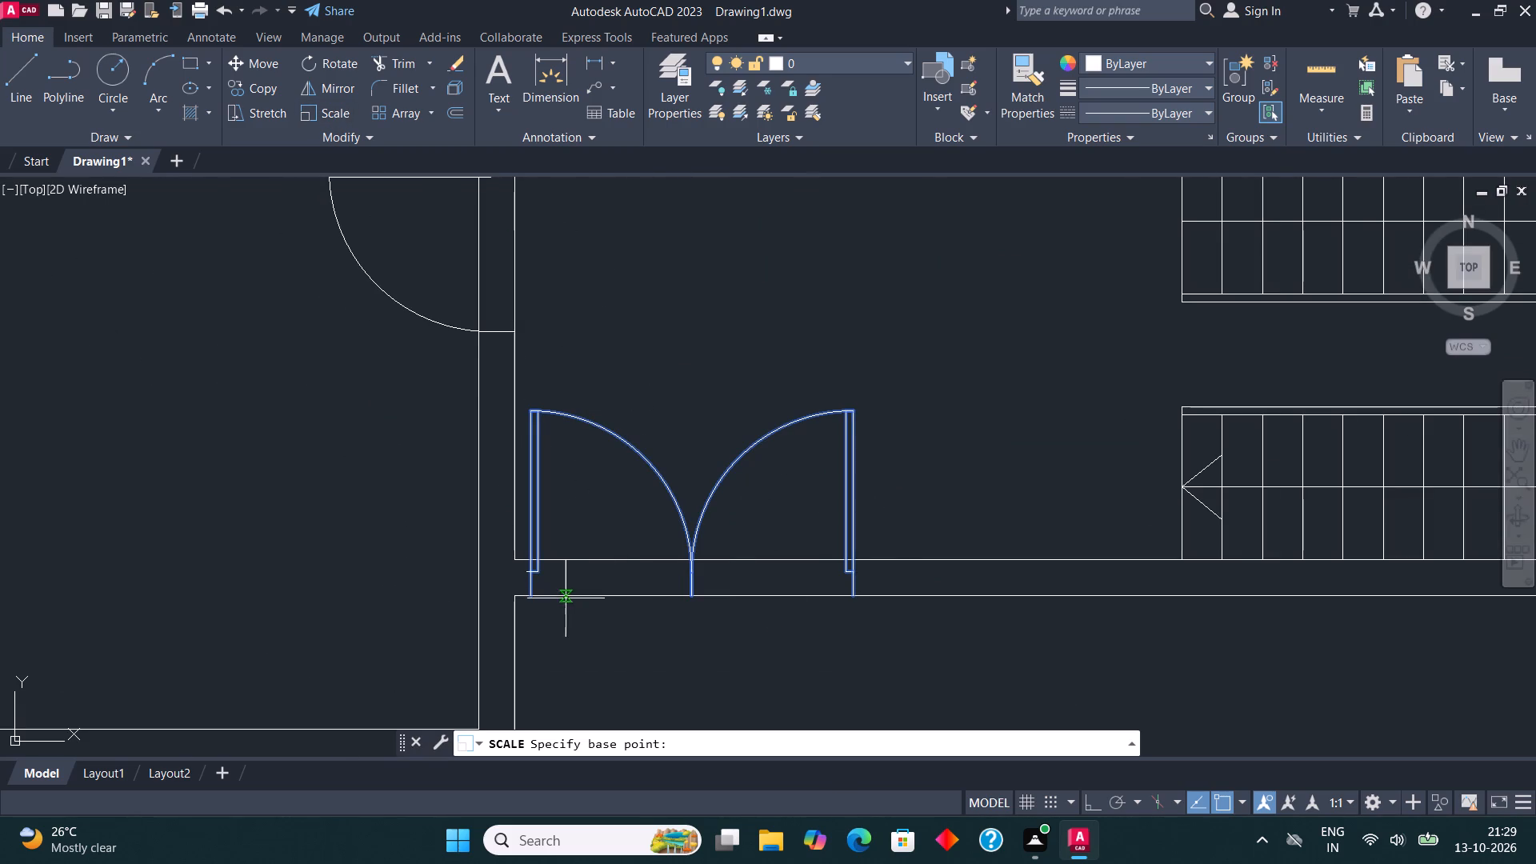
click(531, 598)
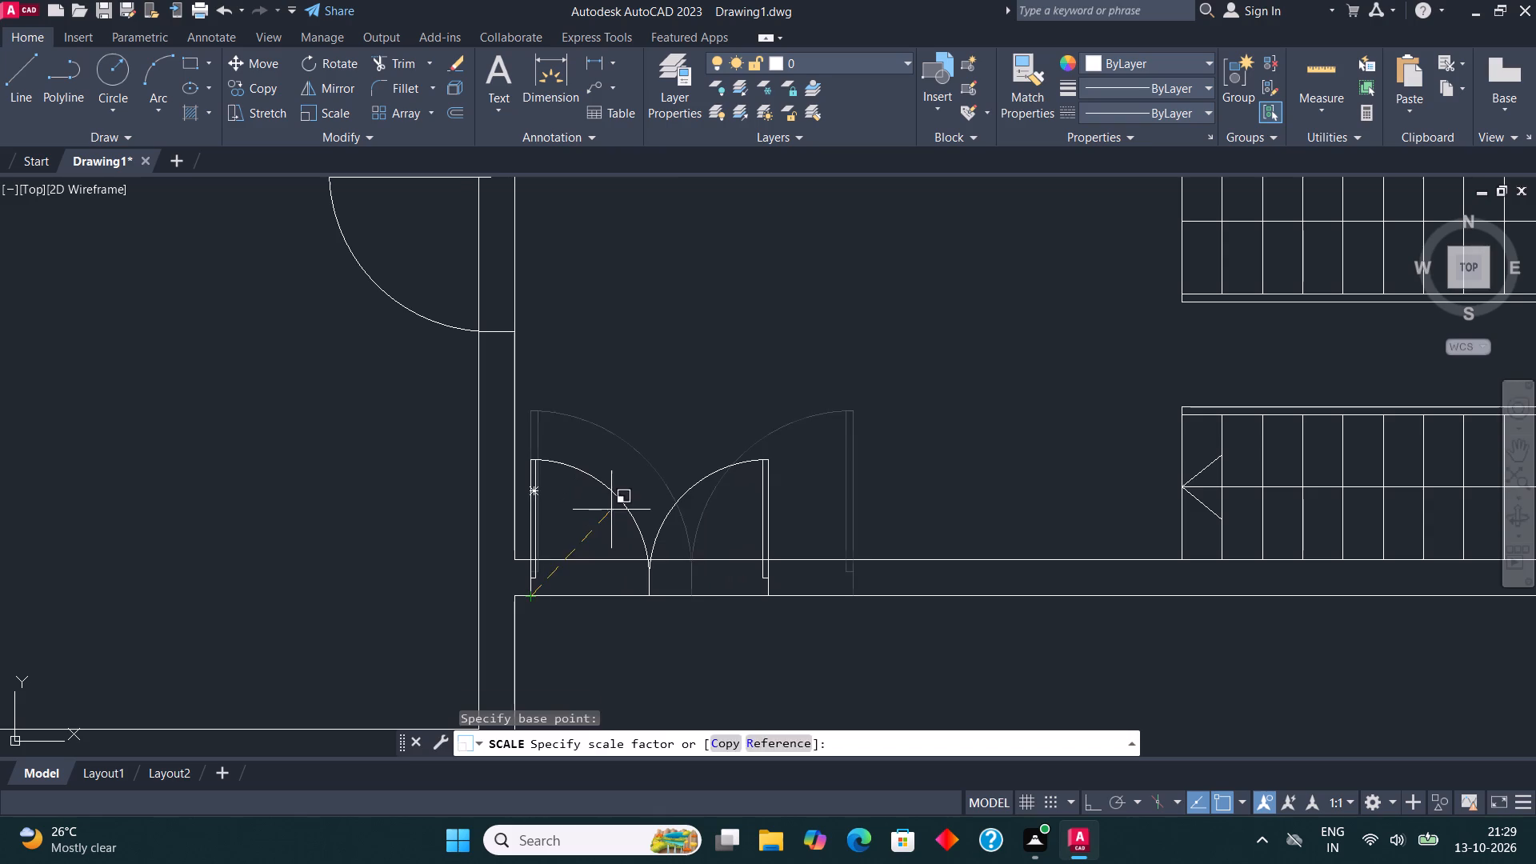
click(611, 510)
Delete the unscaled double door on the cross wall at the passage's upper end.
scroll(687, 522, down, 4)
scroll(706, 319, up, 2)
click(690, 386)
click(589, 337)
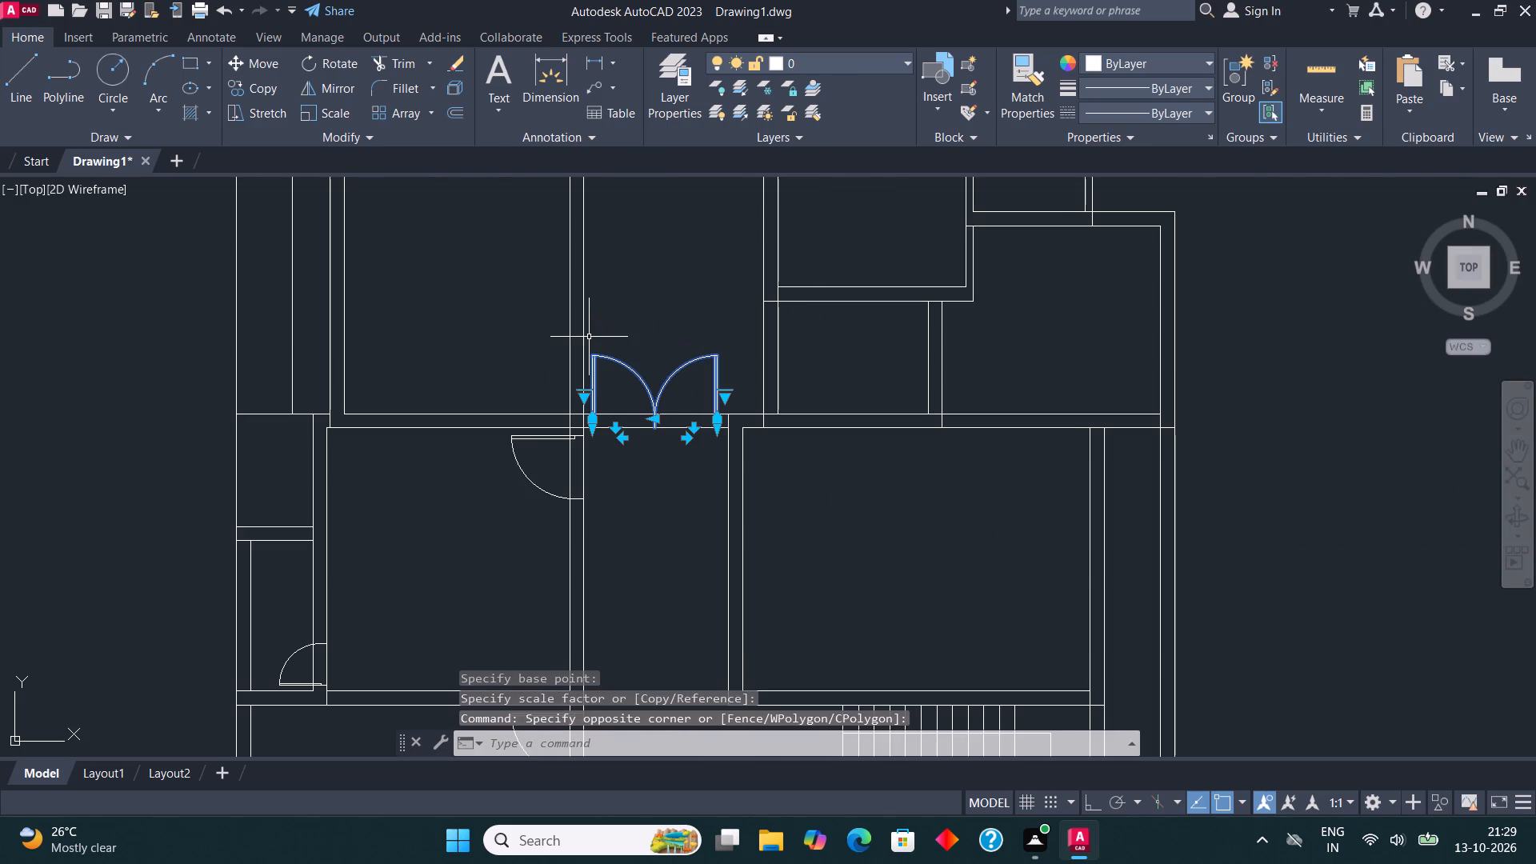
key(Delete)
Copy the reduced double door from the staircase hall onto the cross wall at the passage's upper end.
scroll(635, 362, down, 2)
scroll(654, 513, up, 2)
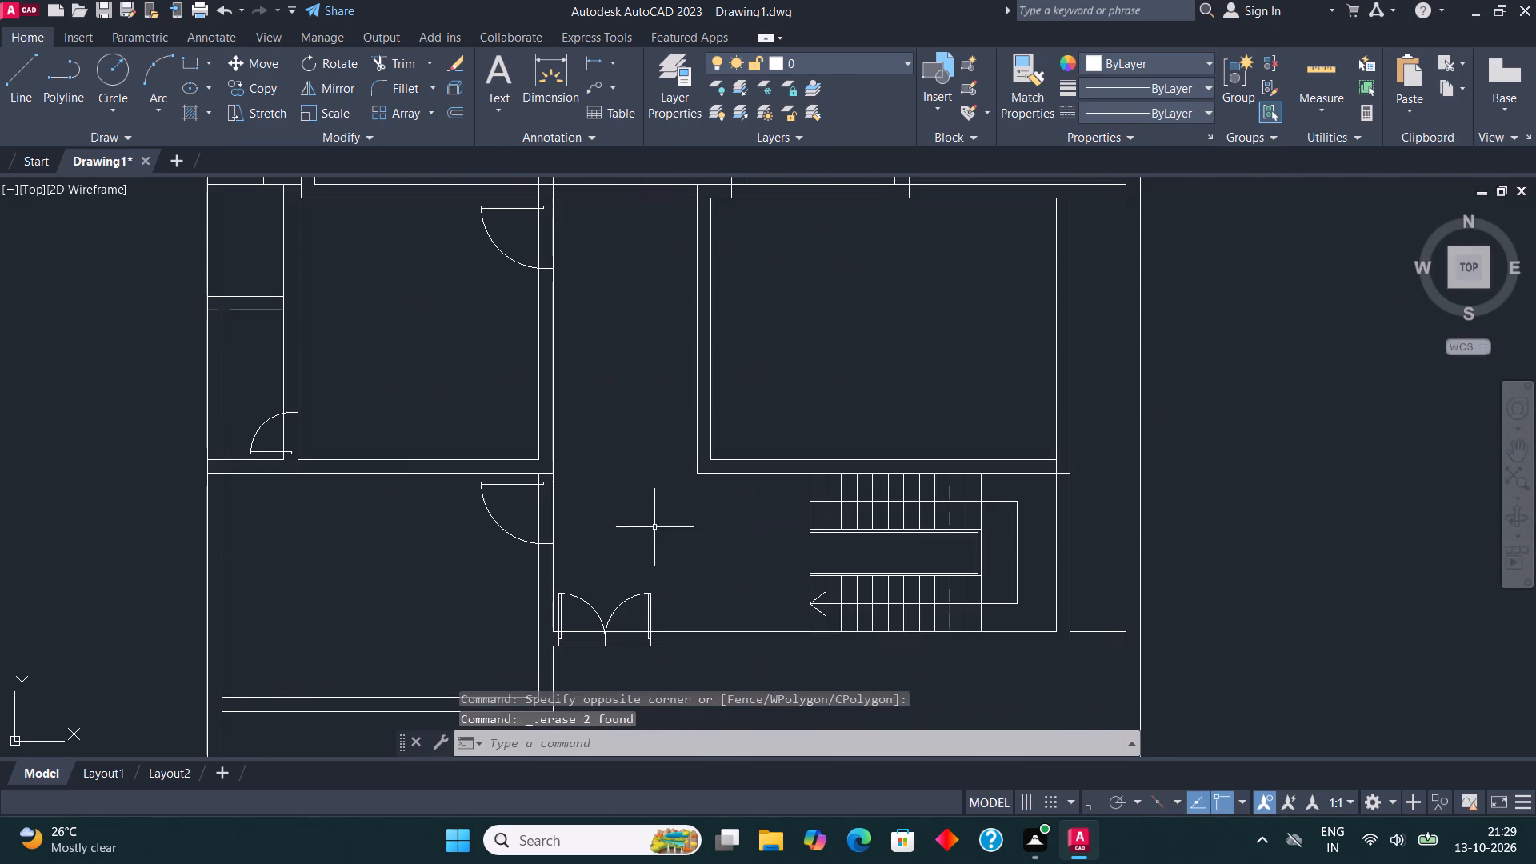
click(645, 606)
click(586, 587)
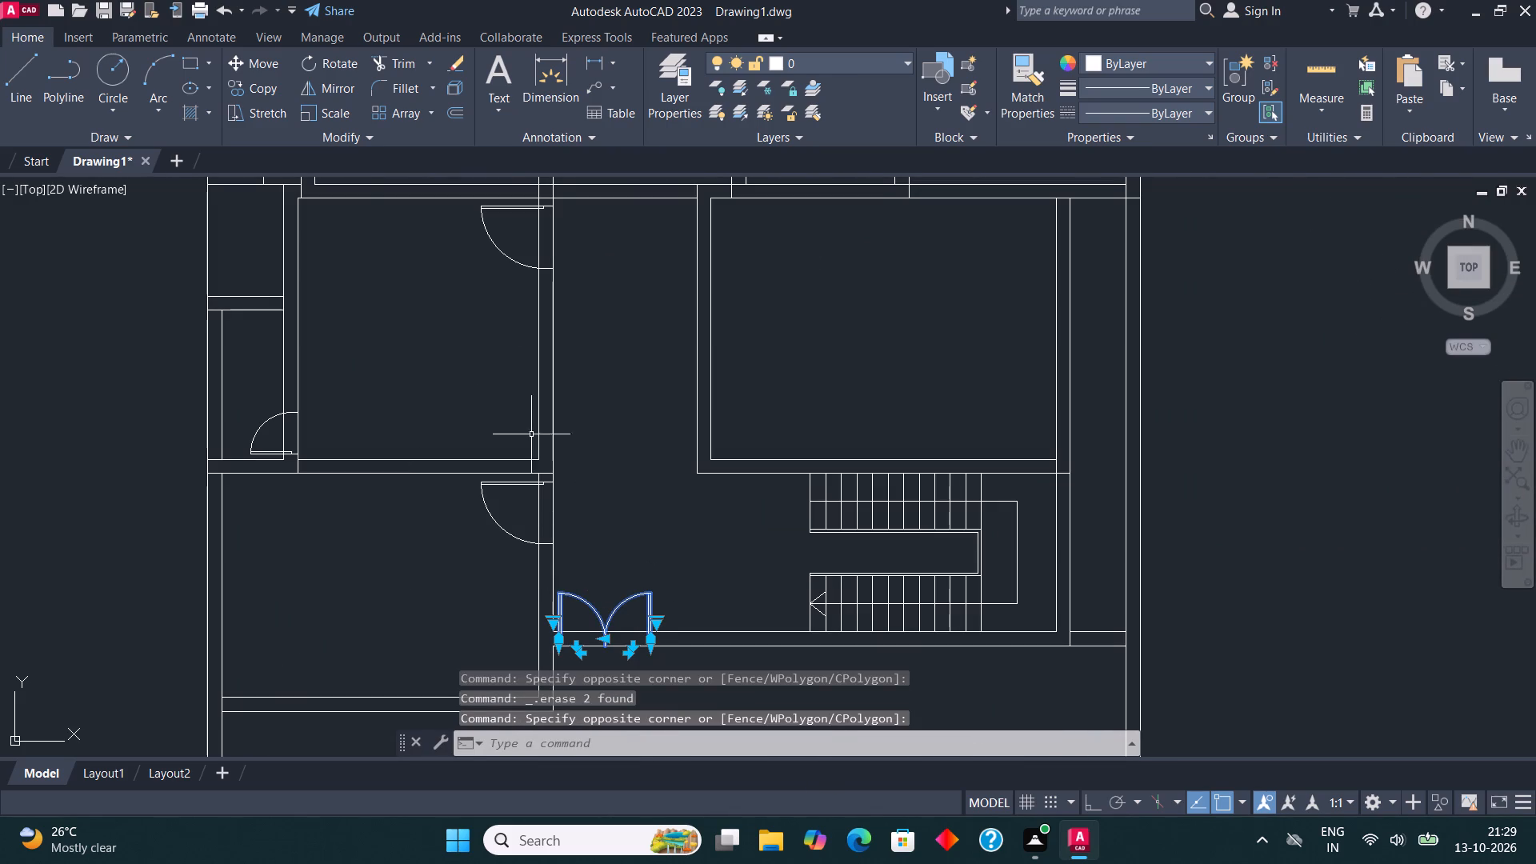
click(262, 85)
scroll(536, 655, up, 3)
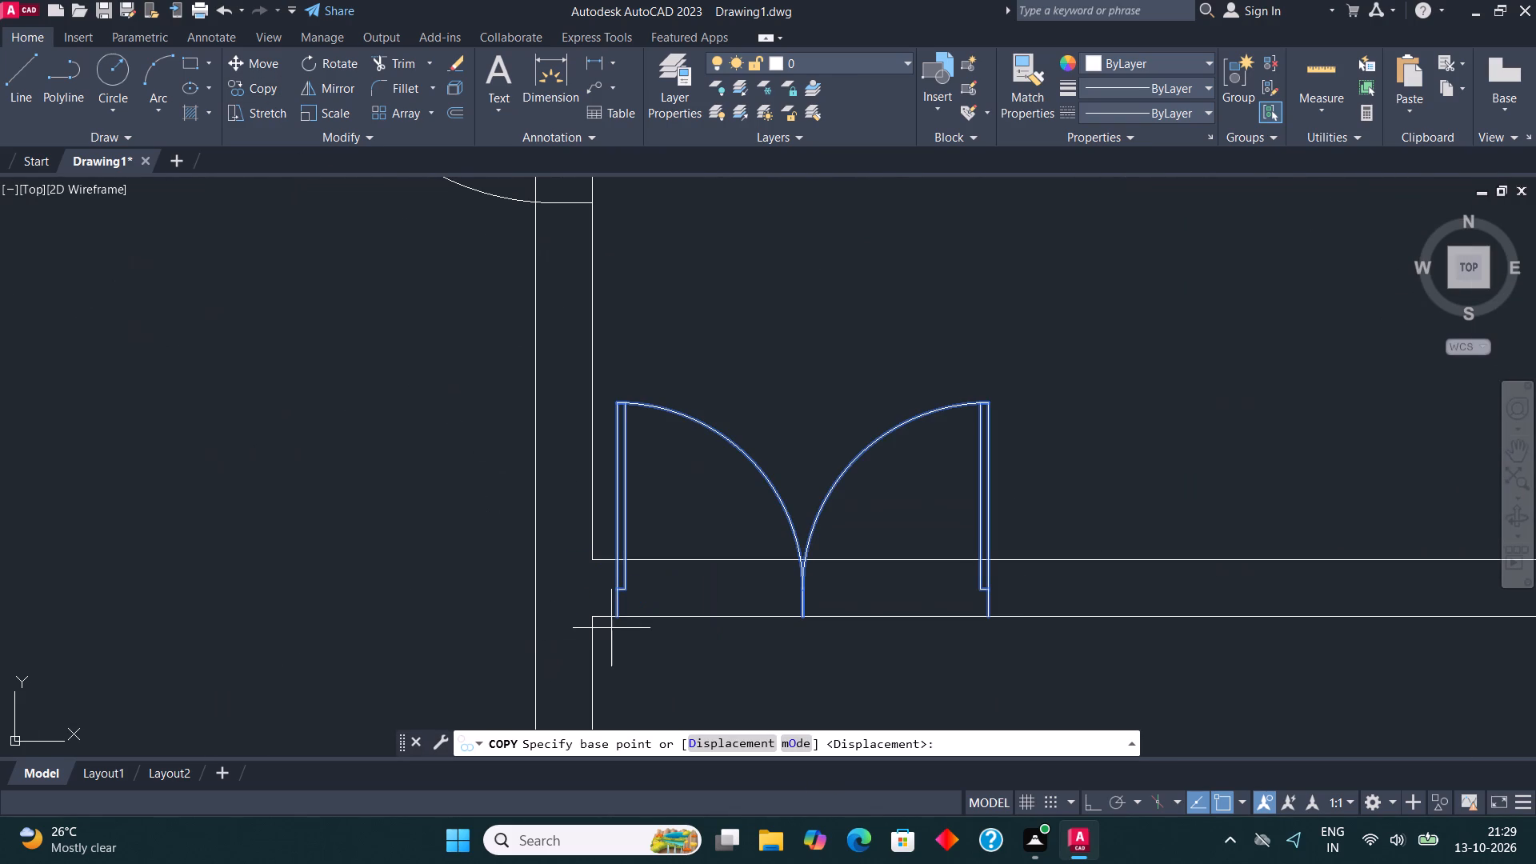
click(619, 617)
scroll(649, 668, down, 4)
scroll(651, 386, up, 3)
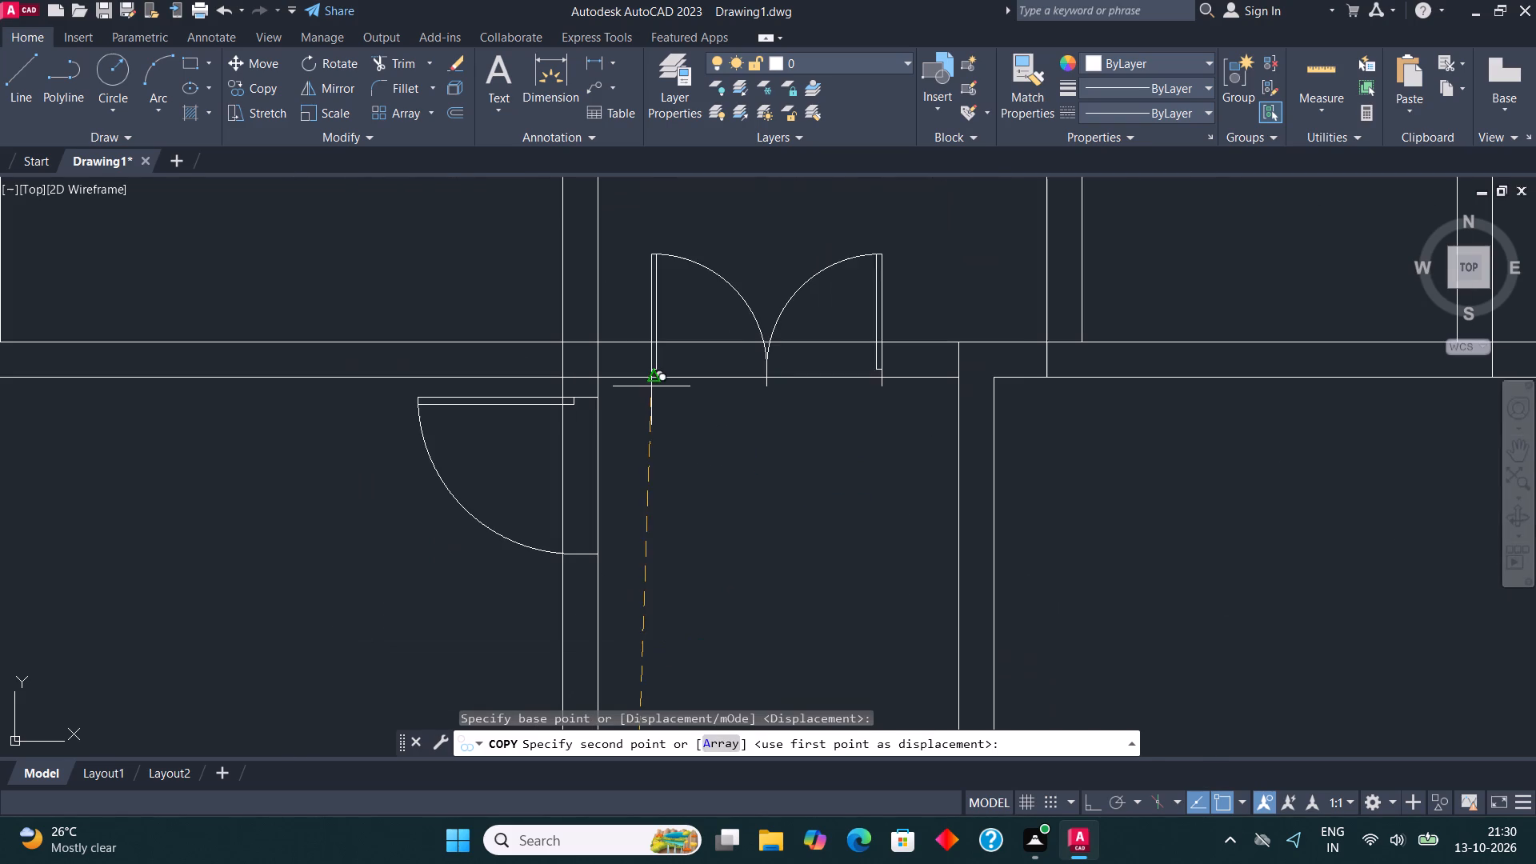
click(646, 382)
scroll(573, 378, down, 3)
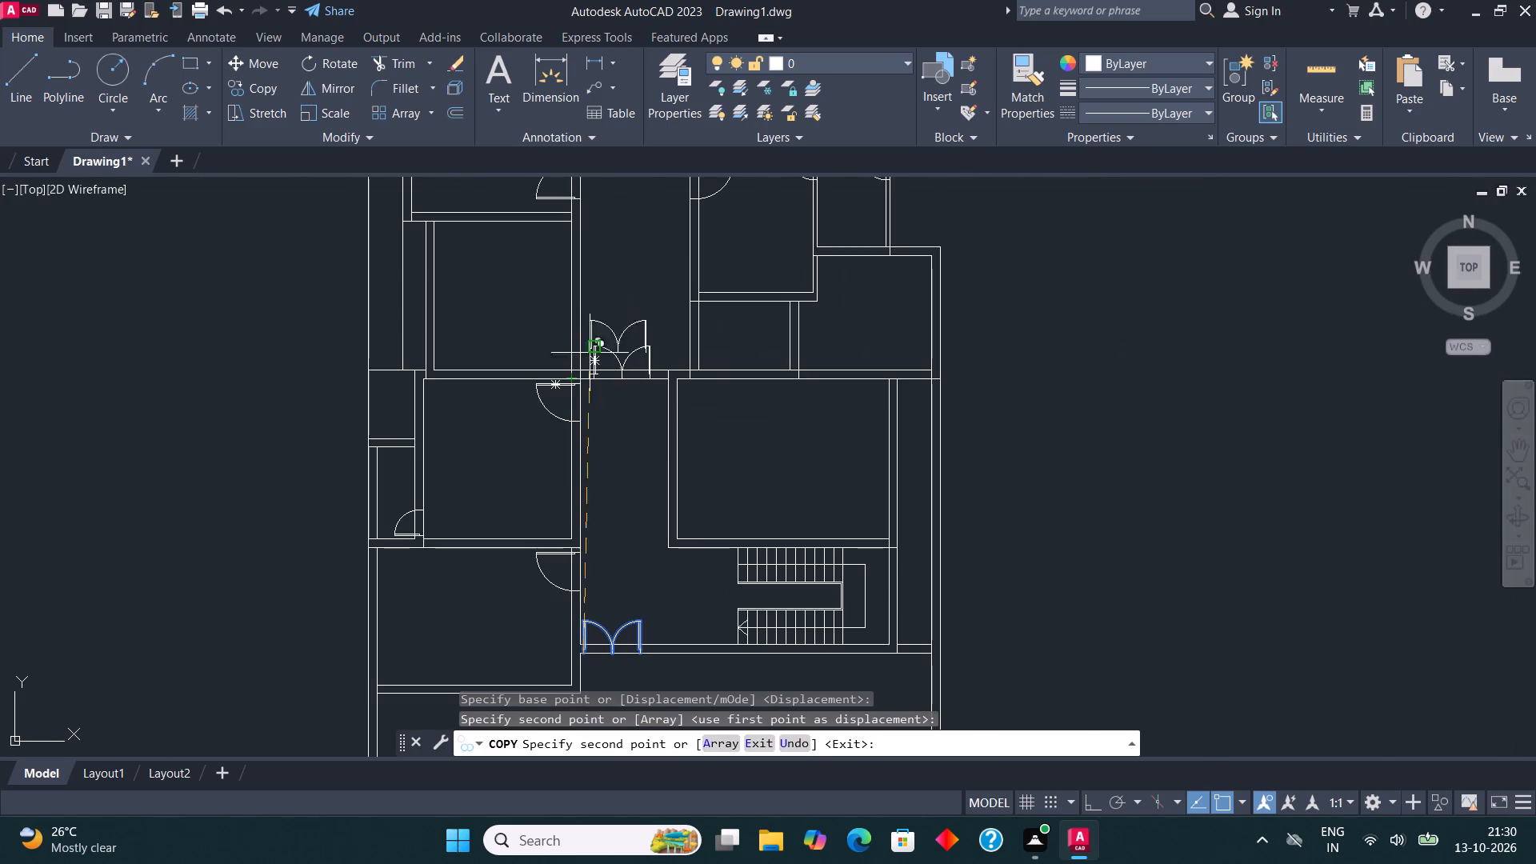
key(Escape)
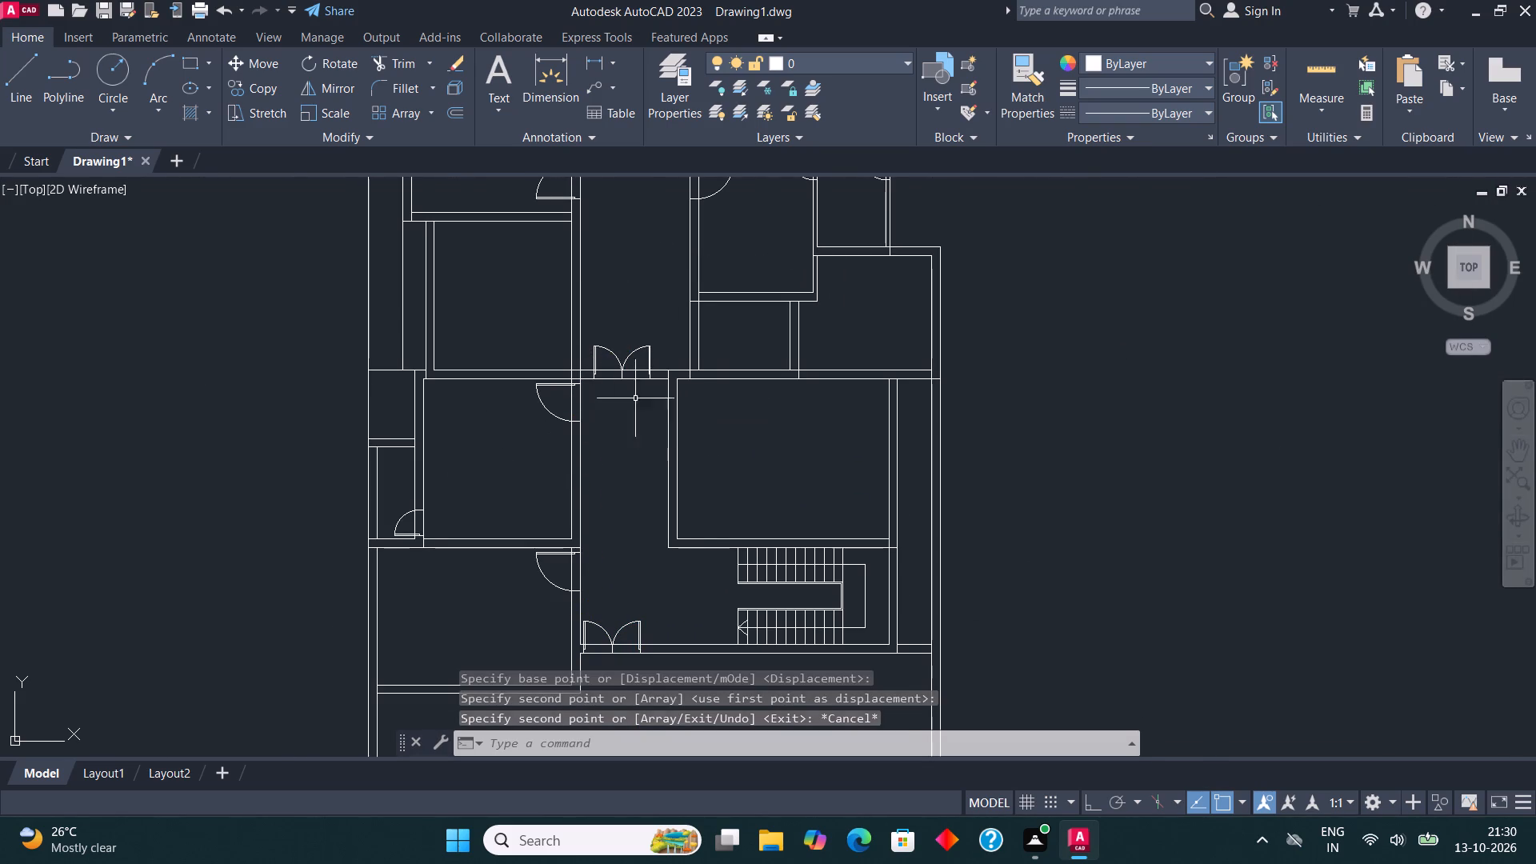
Move the left-hand, downward-swinging horizontal-leaf door symbol down to meet the upward-swinging one below it, forming a double door.
middle_drag(724, 397, 218, 493)
scroll(218, 491, down, 1)
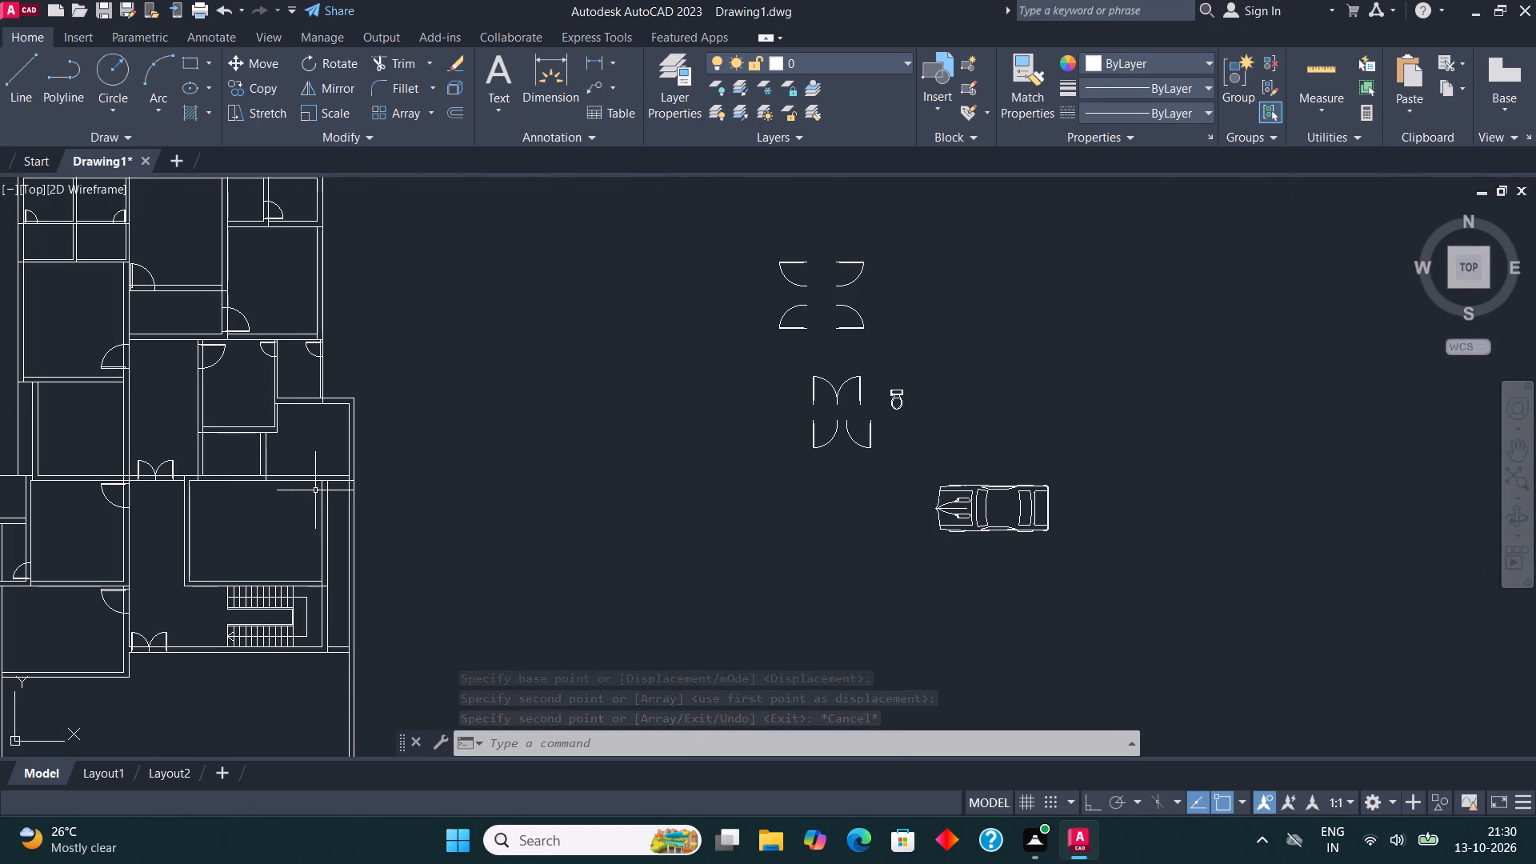
scroll(823, 258, up, 3)
drag(716, 366, 694, 370)
click(606, 370)
click(274, 66)
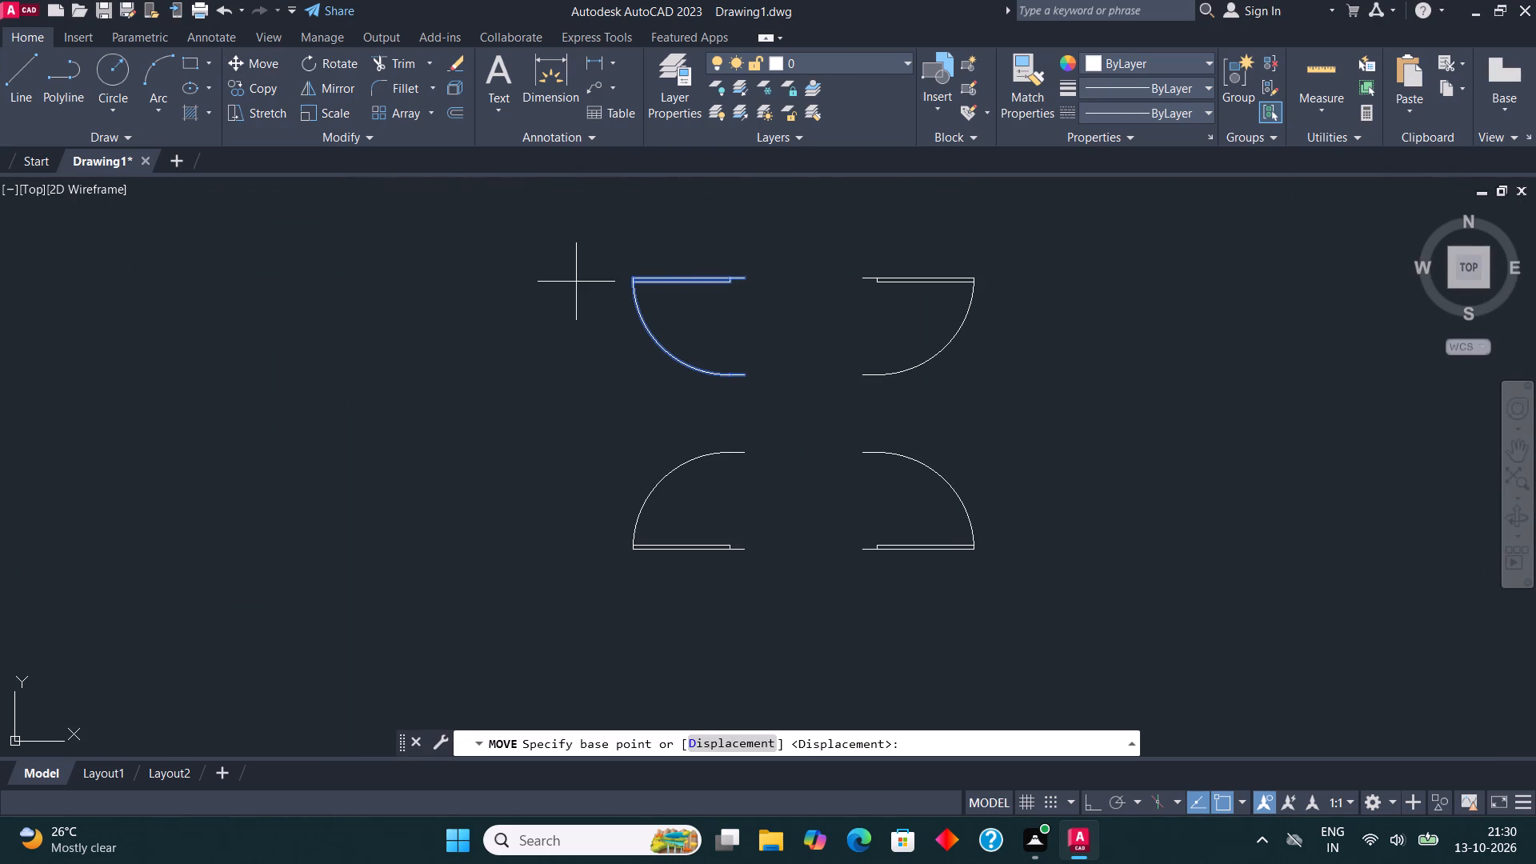
click(745, 376)
click(737, 452)
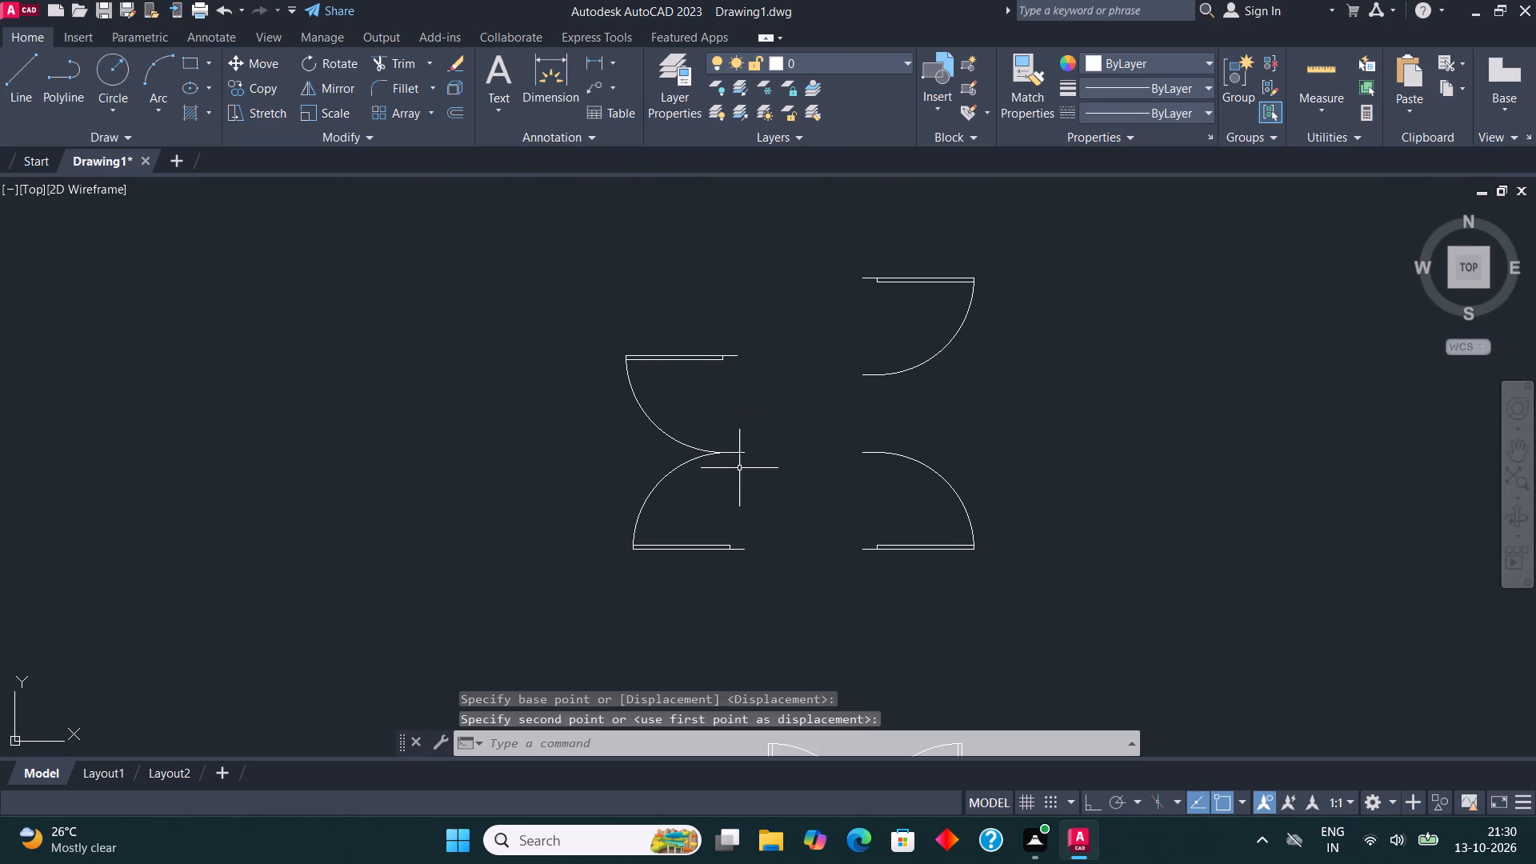
key(Escape)
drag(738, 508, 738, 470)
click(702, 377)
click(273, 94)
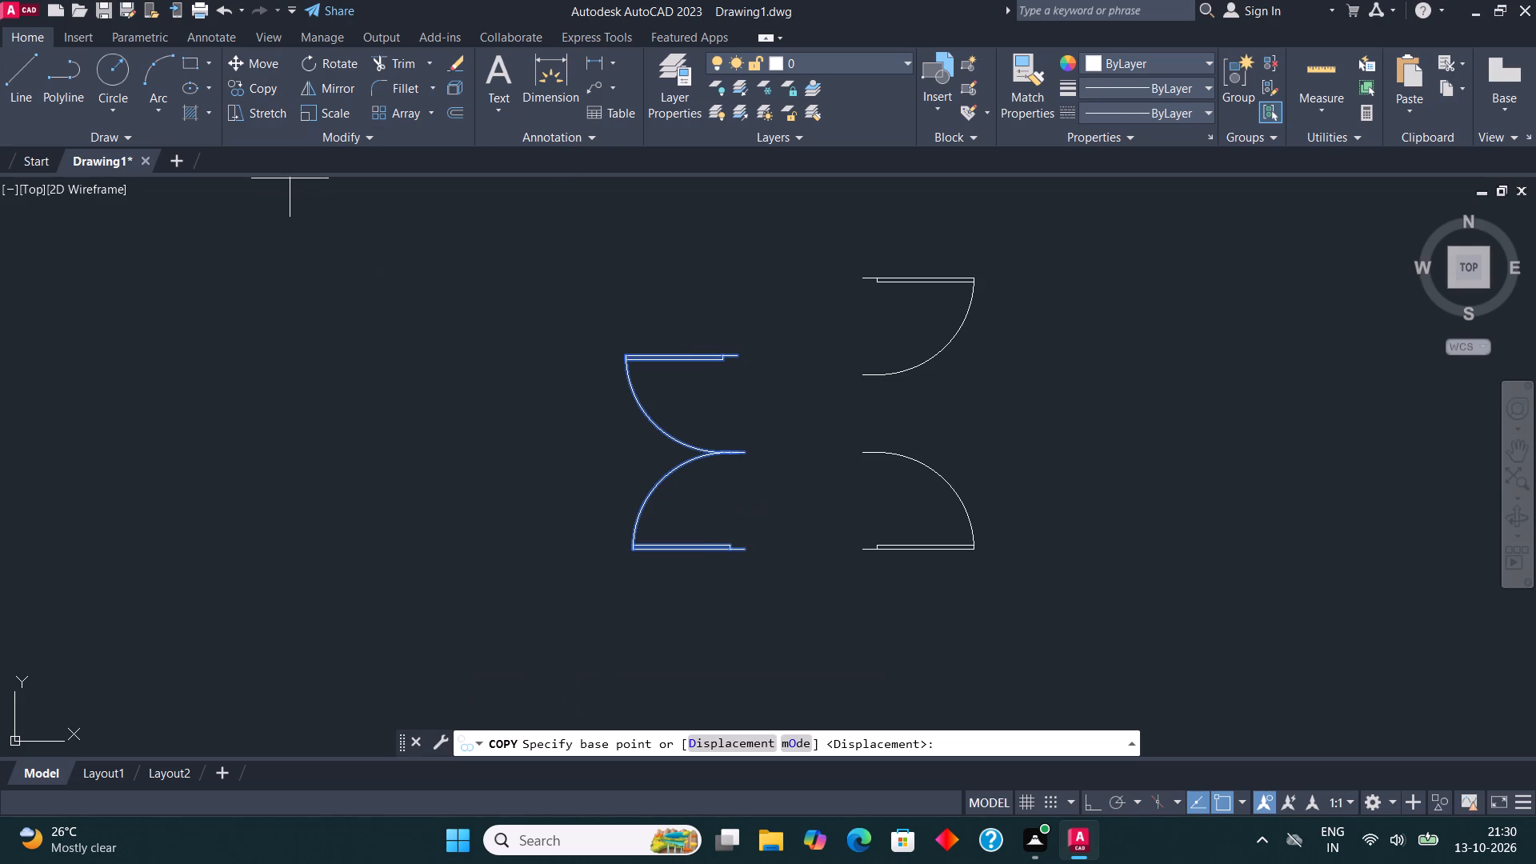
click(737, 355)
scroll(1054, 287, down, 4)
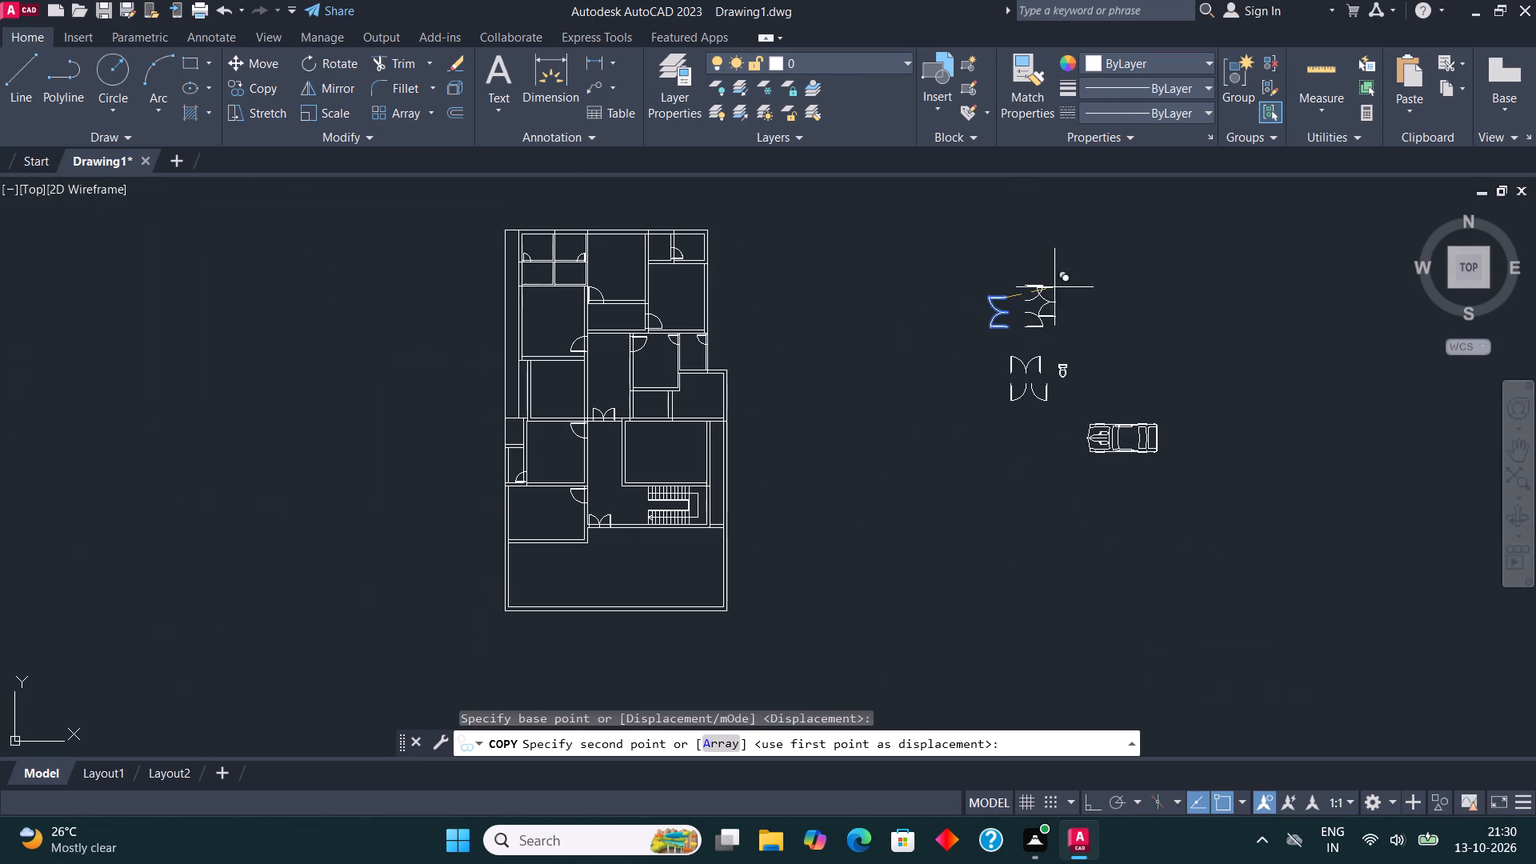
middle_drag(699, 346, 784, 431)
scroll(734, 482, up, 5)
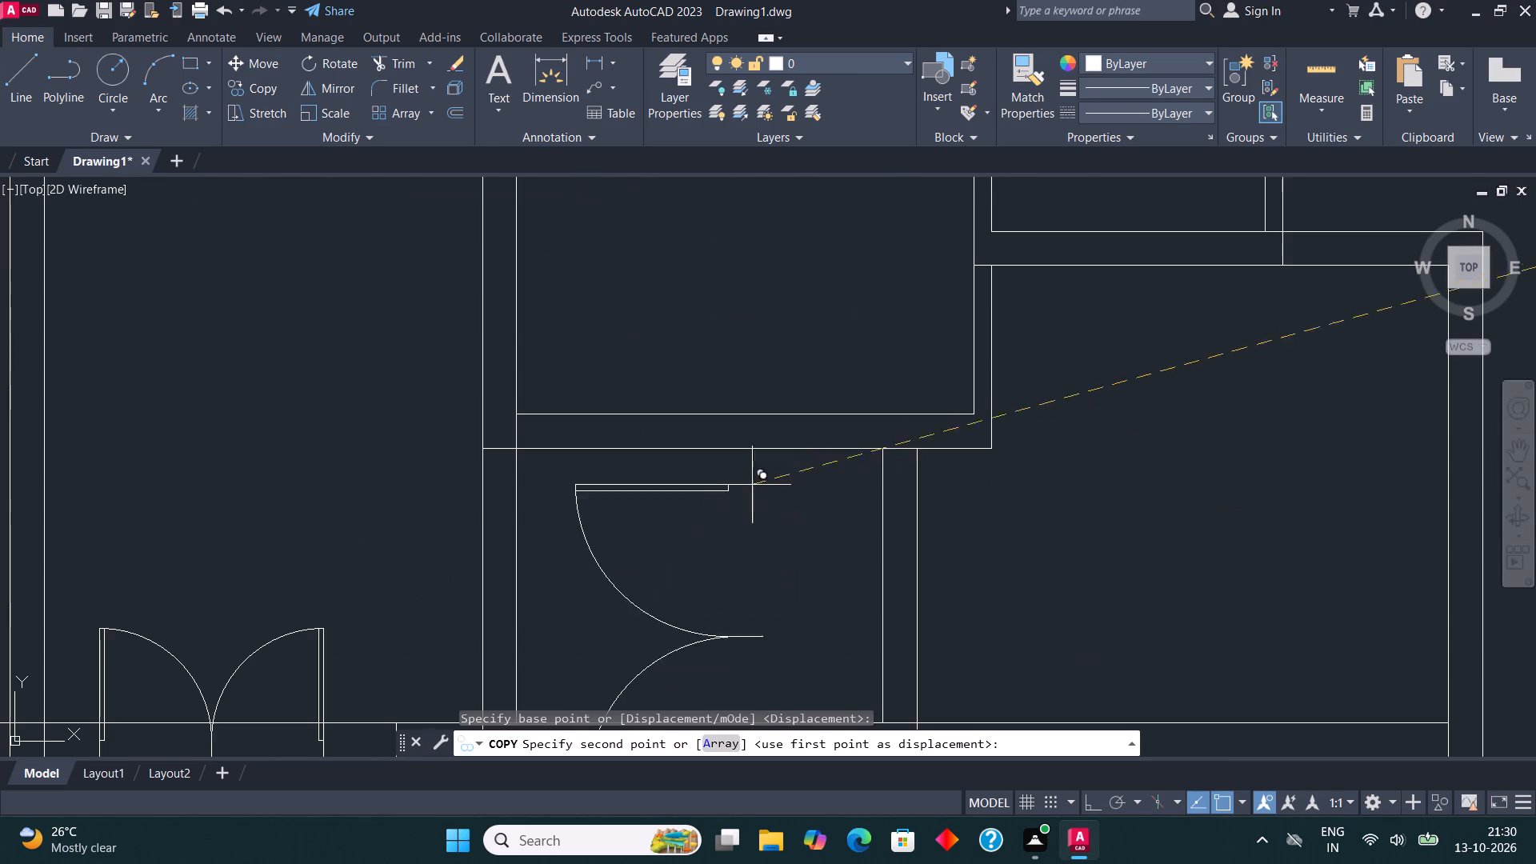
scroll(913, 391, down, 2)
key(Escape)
Copy the double door at the passage's upper end into the empty space to the right of the floor plan.
click(706, 508)
click(591, 430)
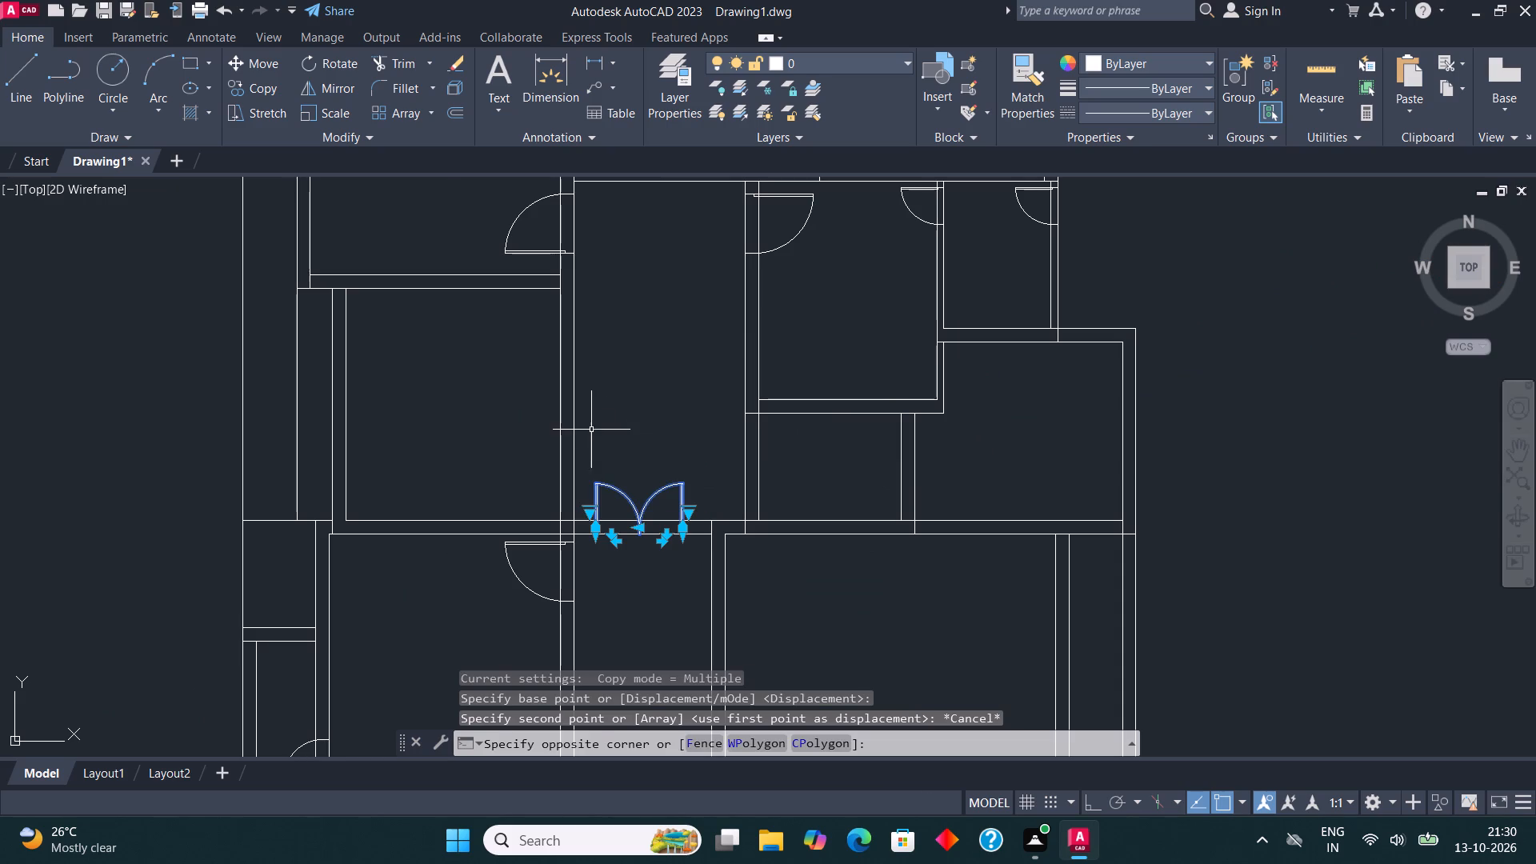
click(269, 86)
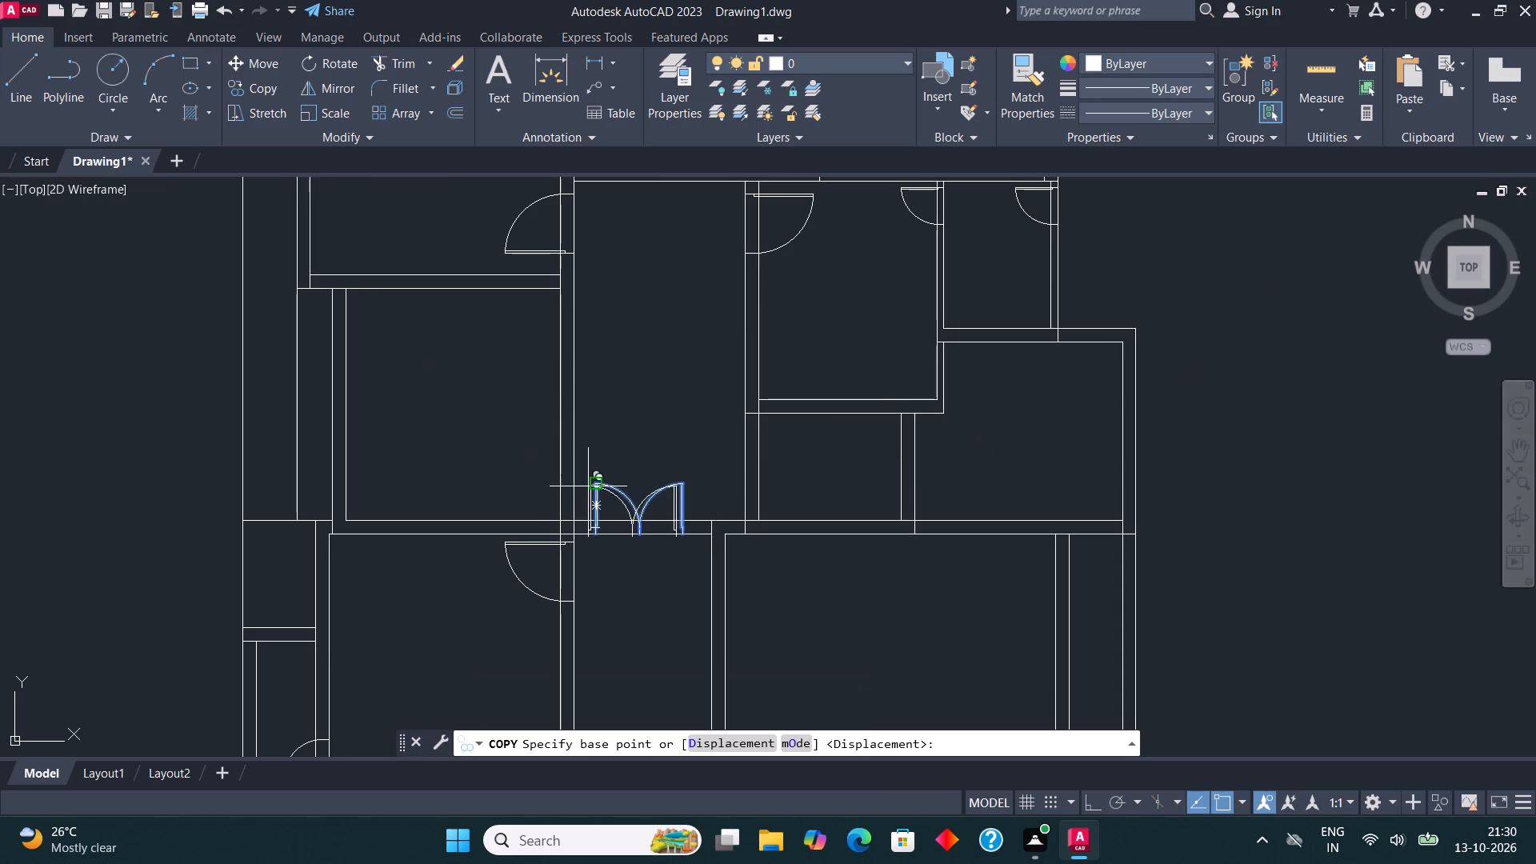
click(588, 486)
scroll(987, 469, down, 1)
middle_drag(897, 441, 592, 454)
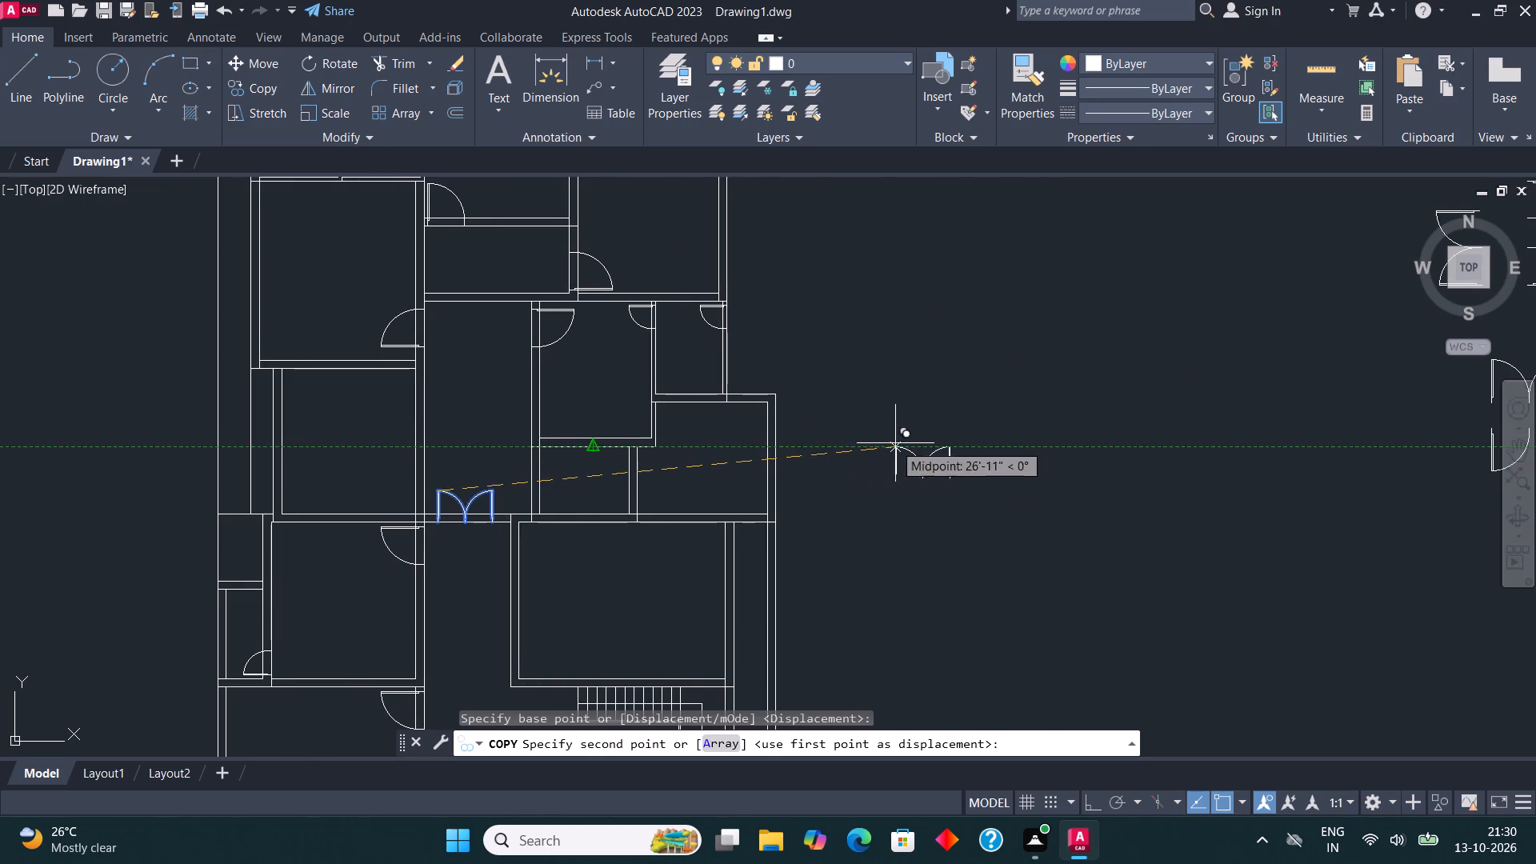
click(895, 443)
key(Escape)
Rotate the double door copy beside the plan 90° counter-clockwise with ortho on.
click(1001, 520)
click(866, 352)
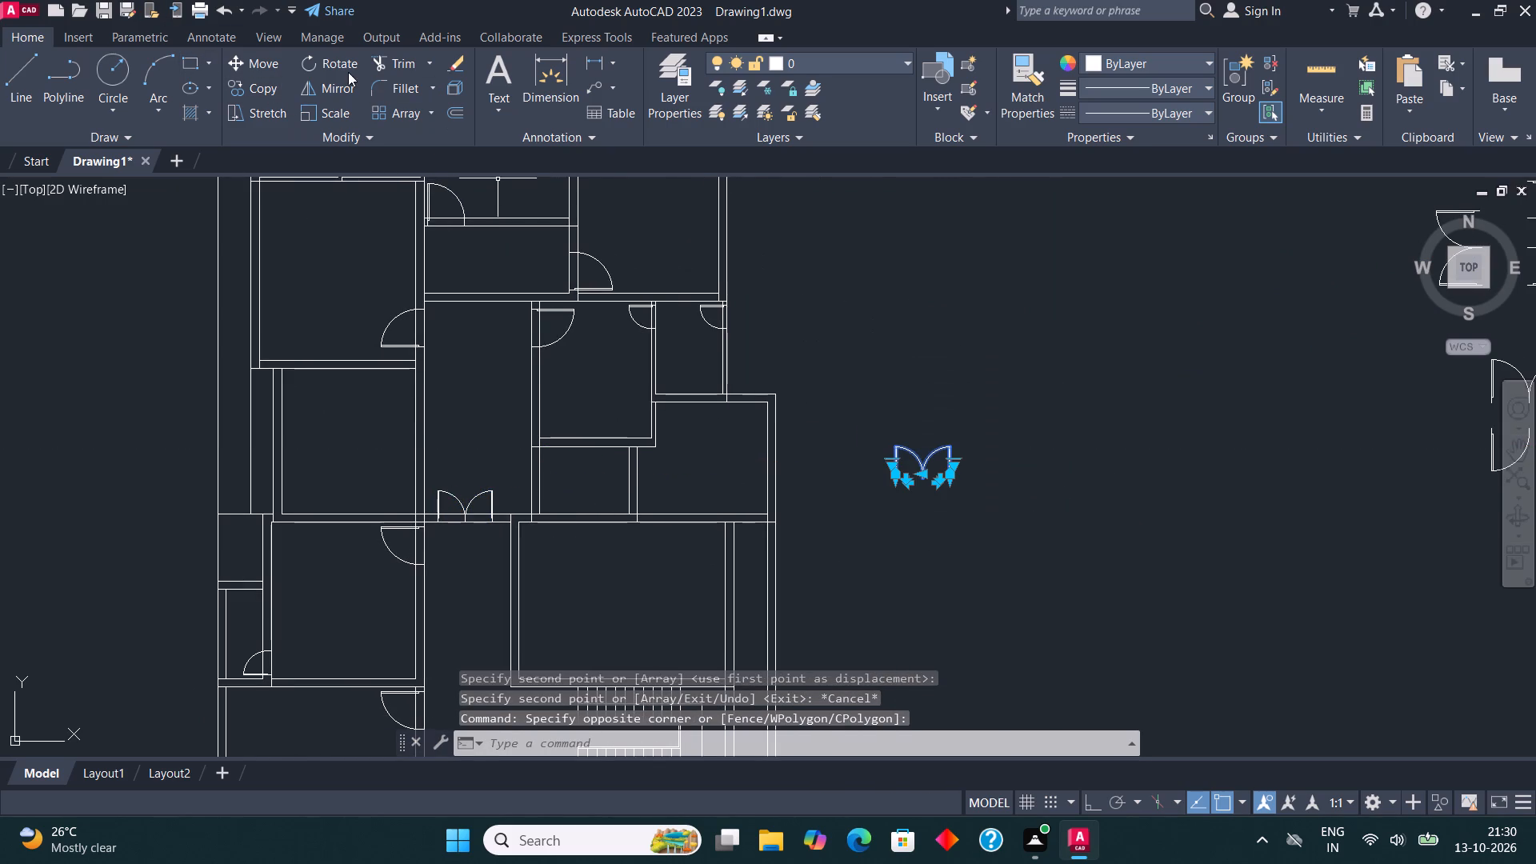
click(344, 57)
click(928, 503)
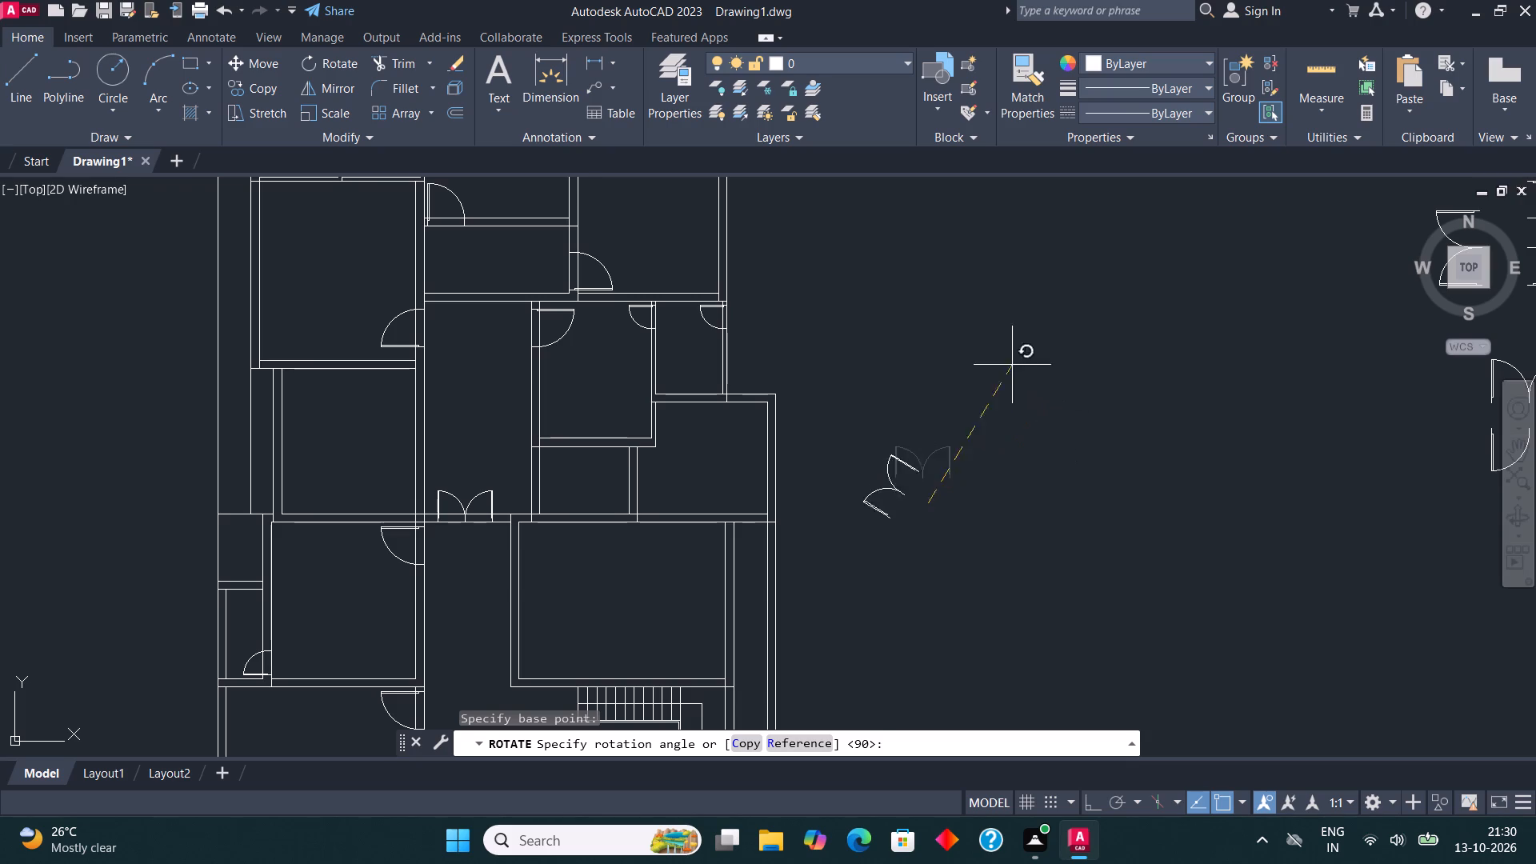
key(F8)
click(978, 294)
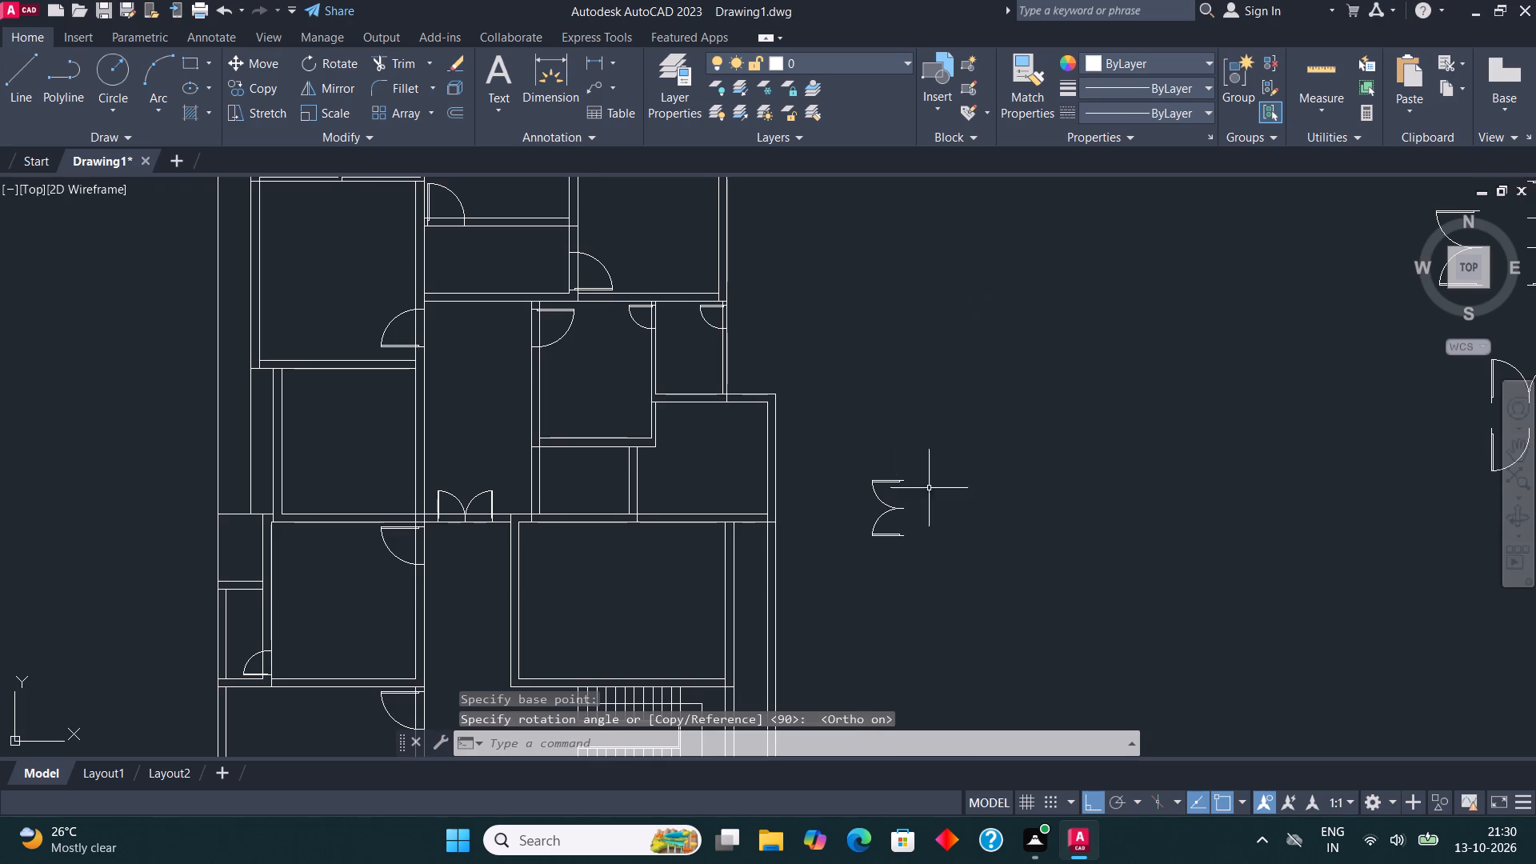
Move the rotated double door, using the wall-side end of its upper leaf's jamb as the base point.
click(917, 559)
click(854, 417)
click(263, 64)
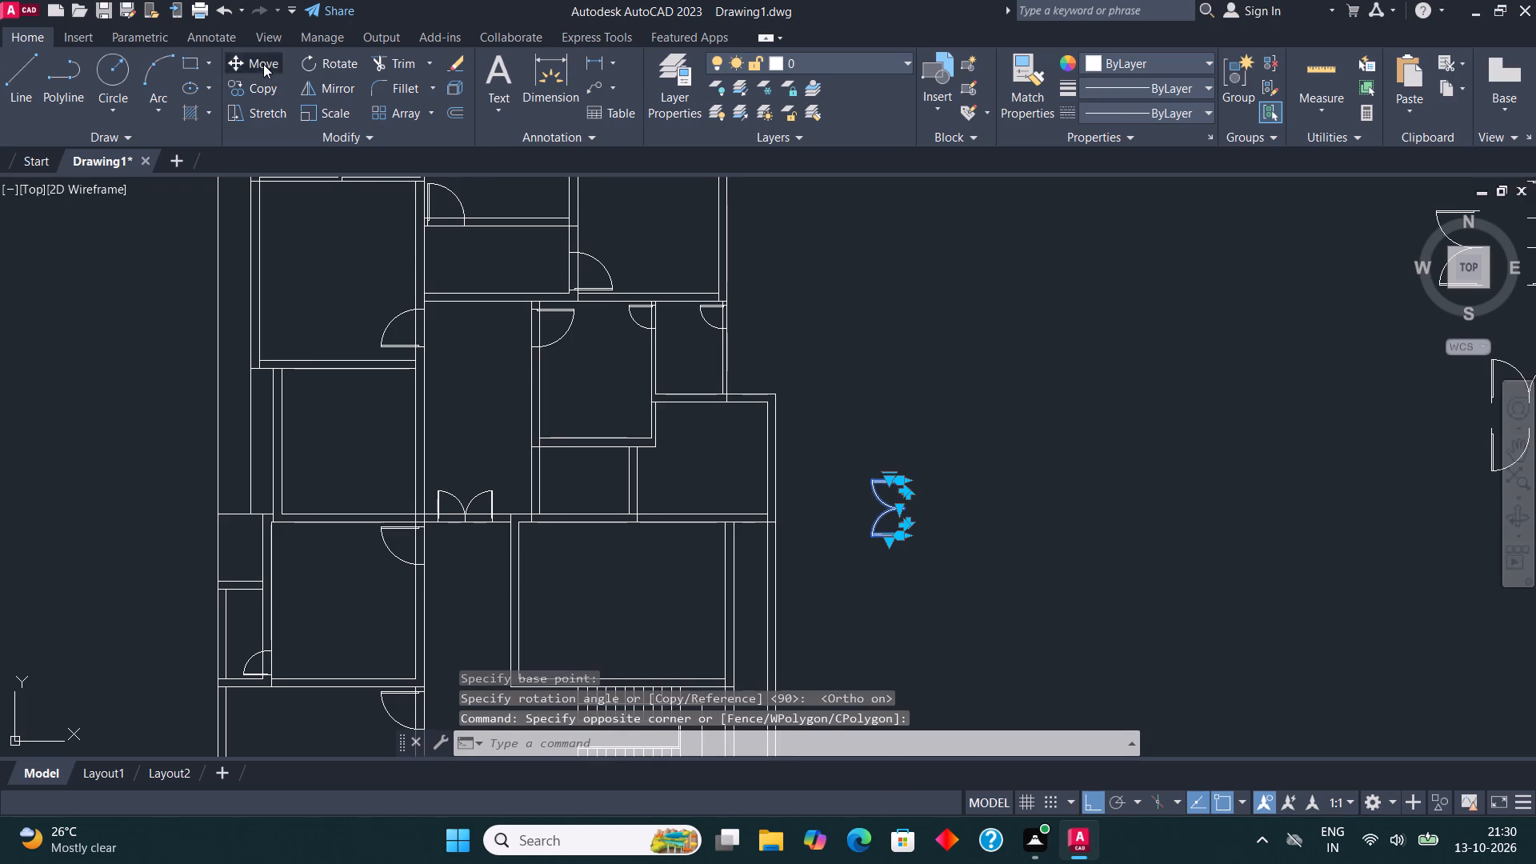
scroll(934, 532, up, 2)
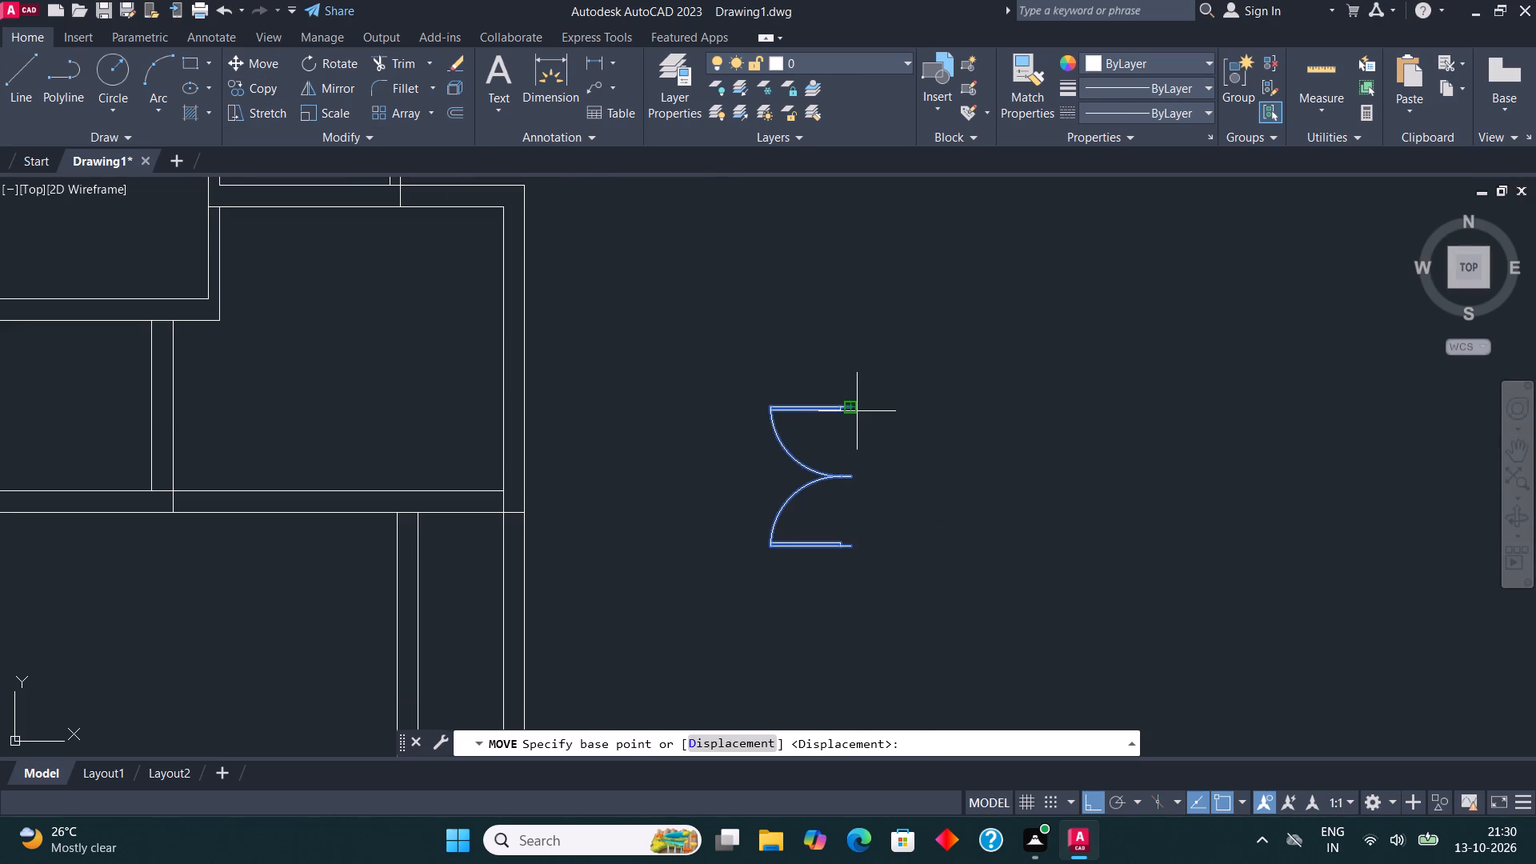
click(857, 411)
scroll(1037, 481, down, 2)
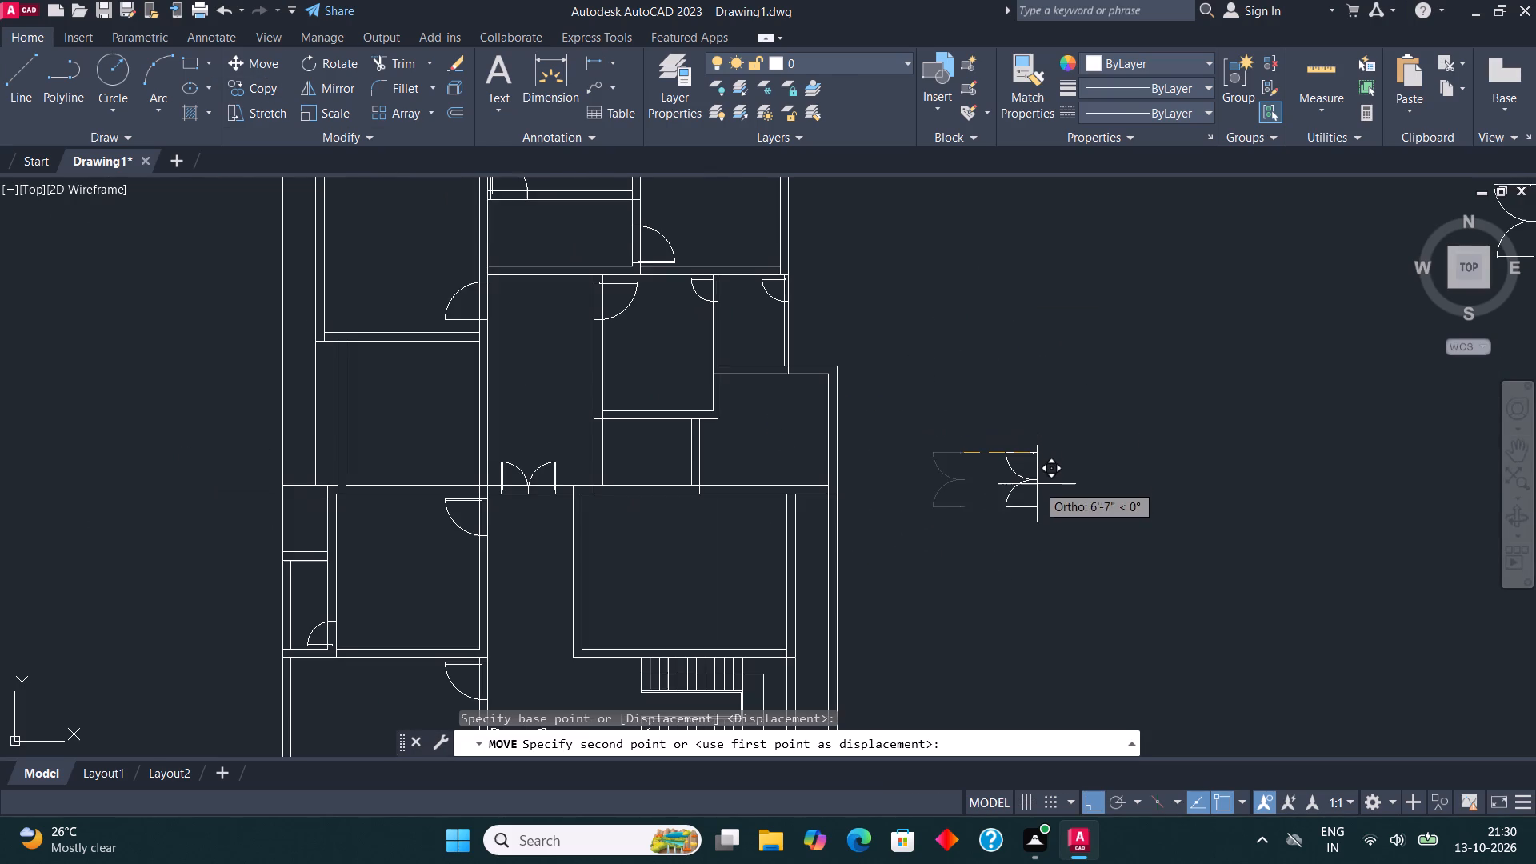
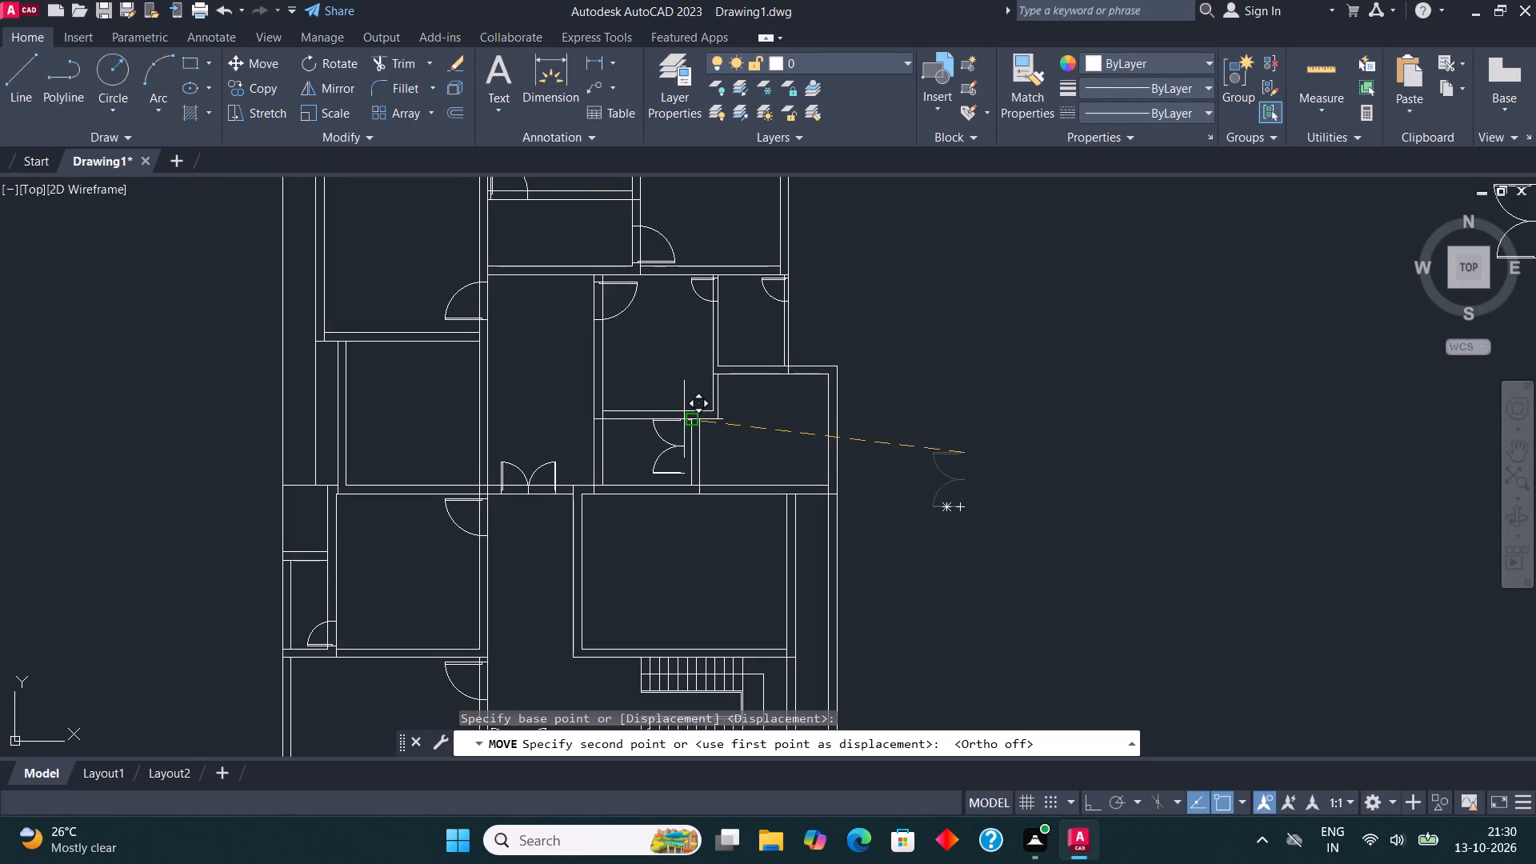
Place the moved double door on the short vertical wall's outer line, at that wall's upper end.
scroll(684, 430, up, 4)
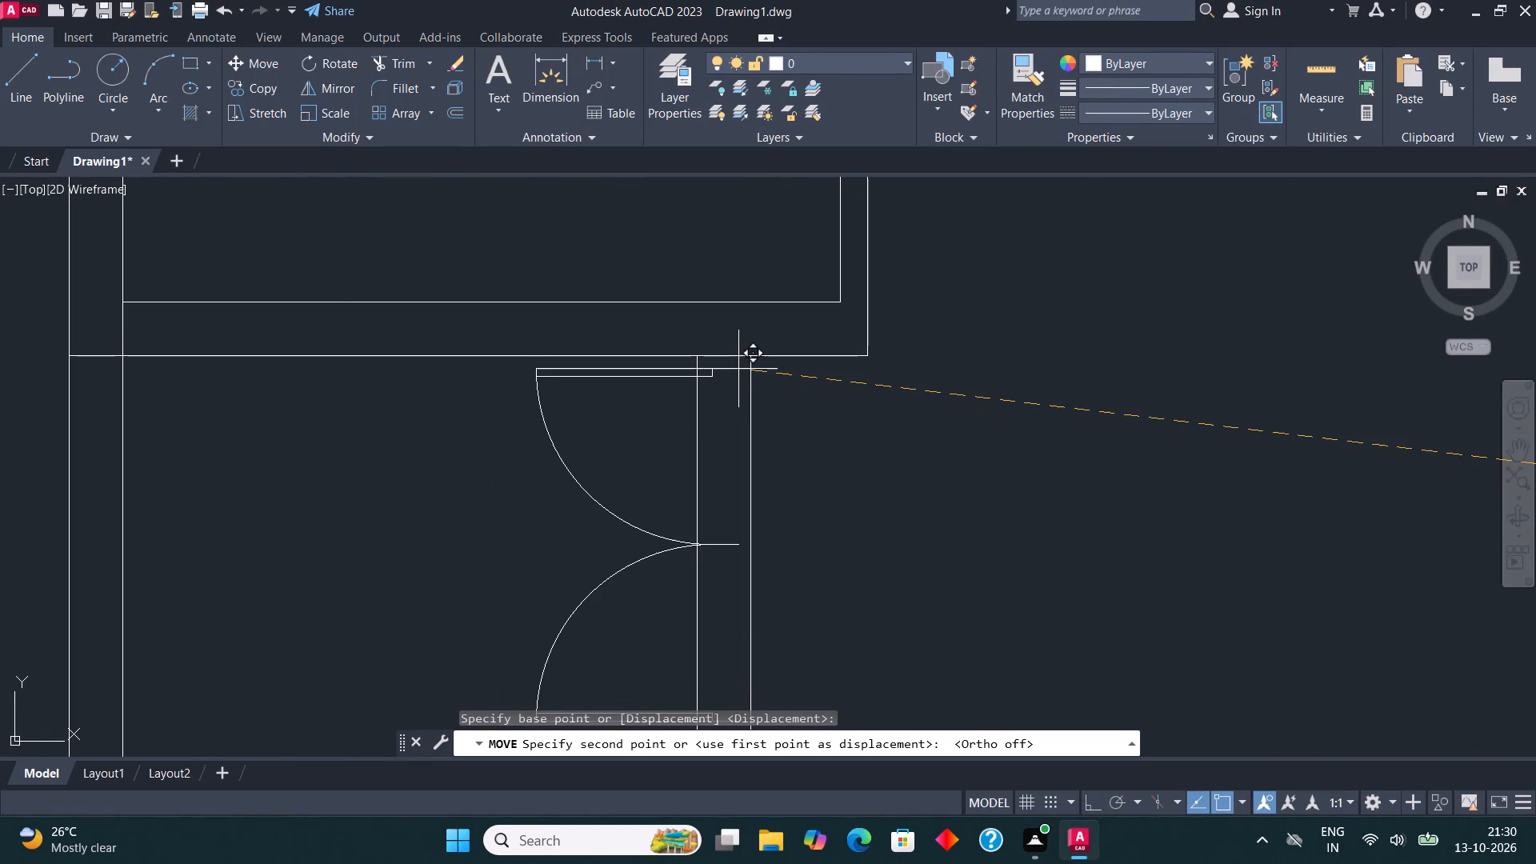
click(752, 370)
Move that double door slightly down along the short wall, using the point where its leaves meet as base point.
scroll(770, 262, down, 2)
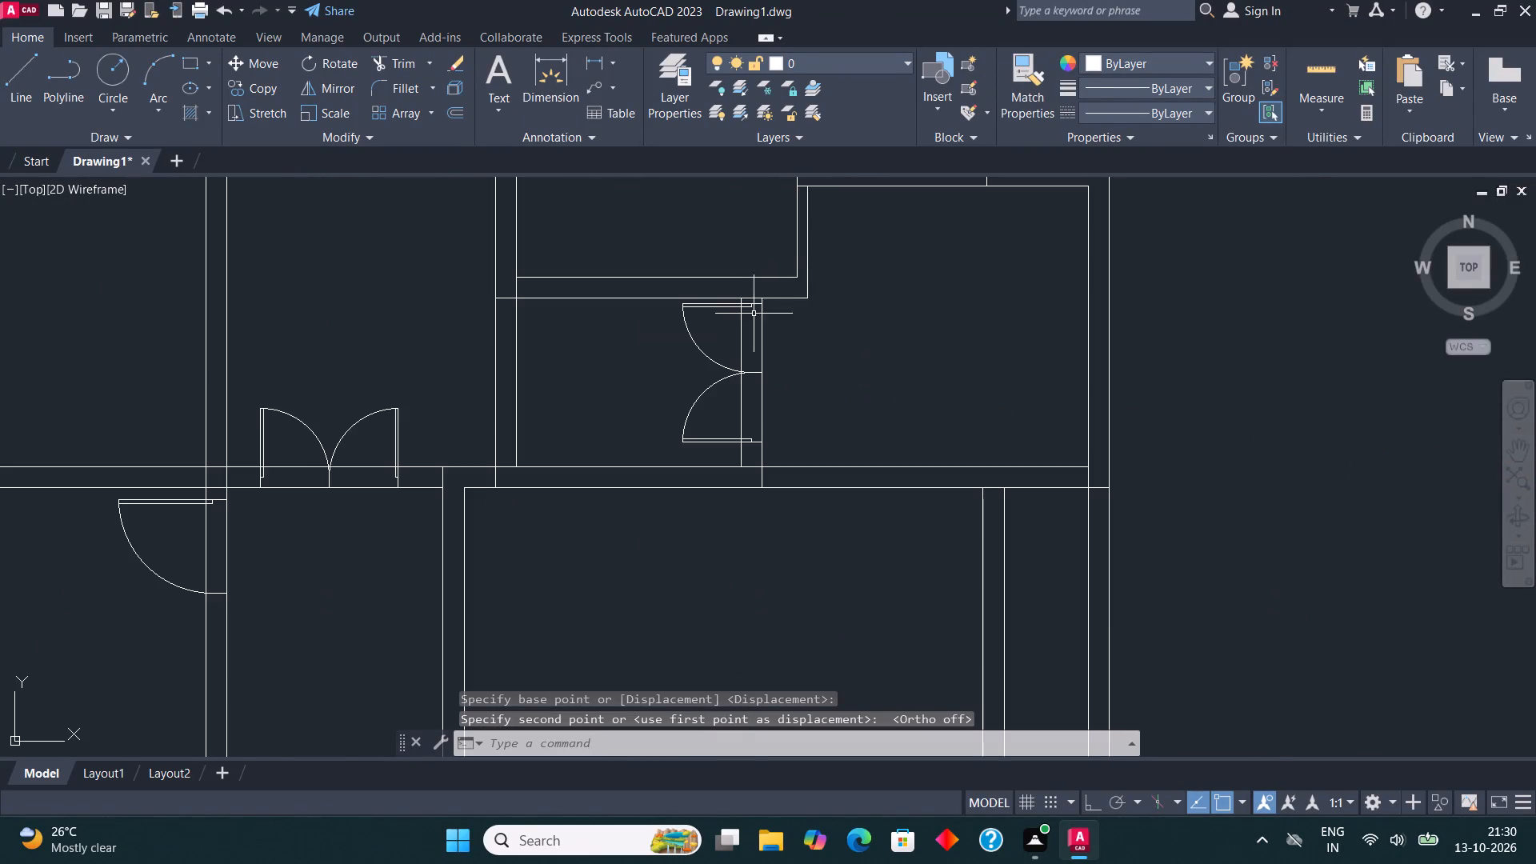
scroll(743, 329, up, 1)
drag(720, 411, 718, 402)
click(716, 362)
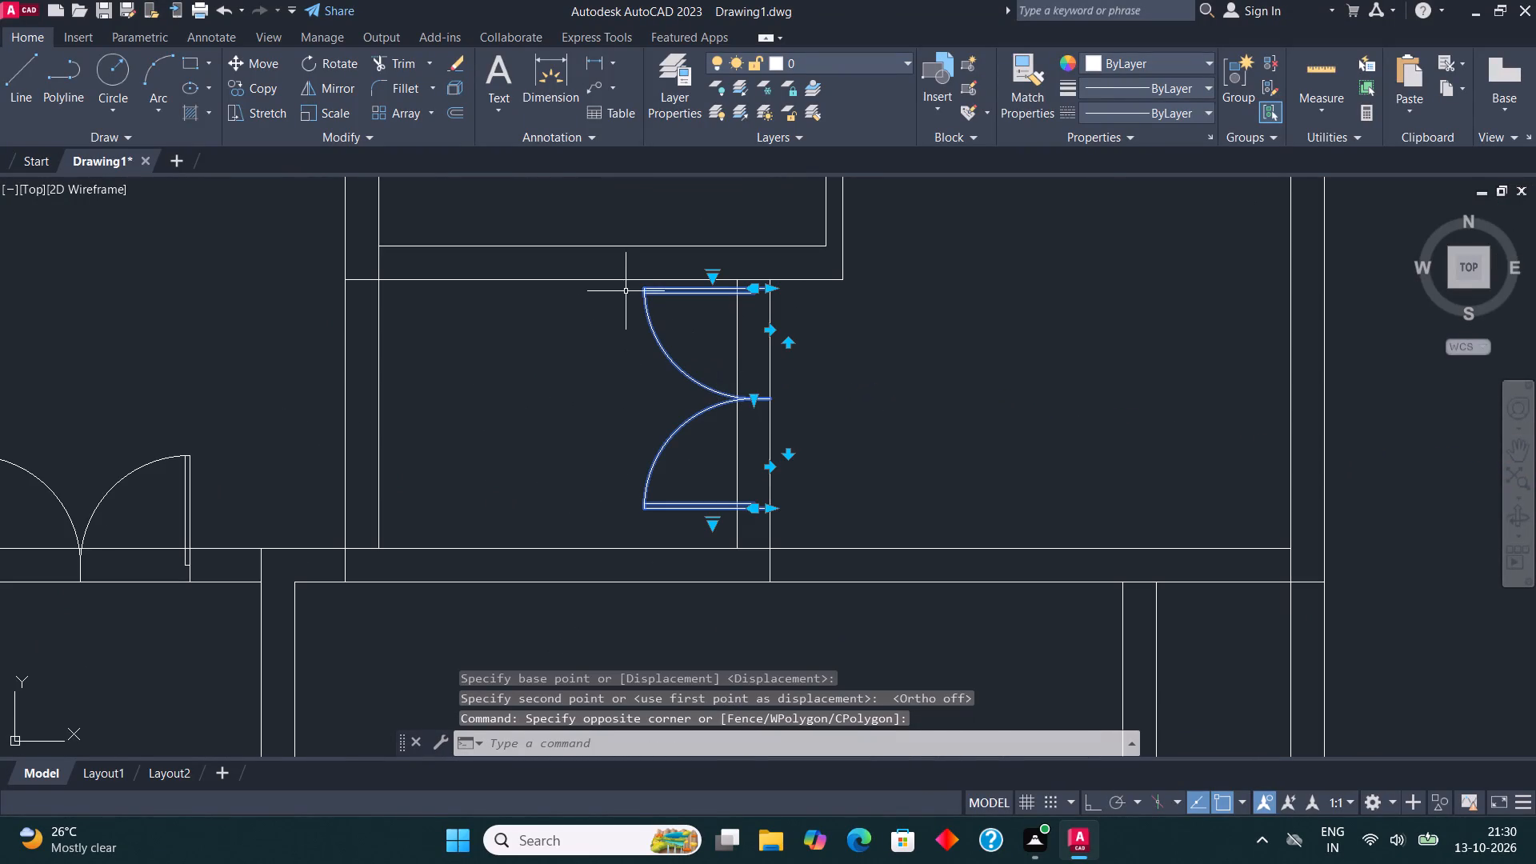
click(260, 61)
scroll(758, 418, up, 1)
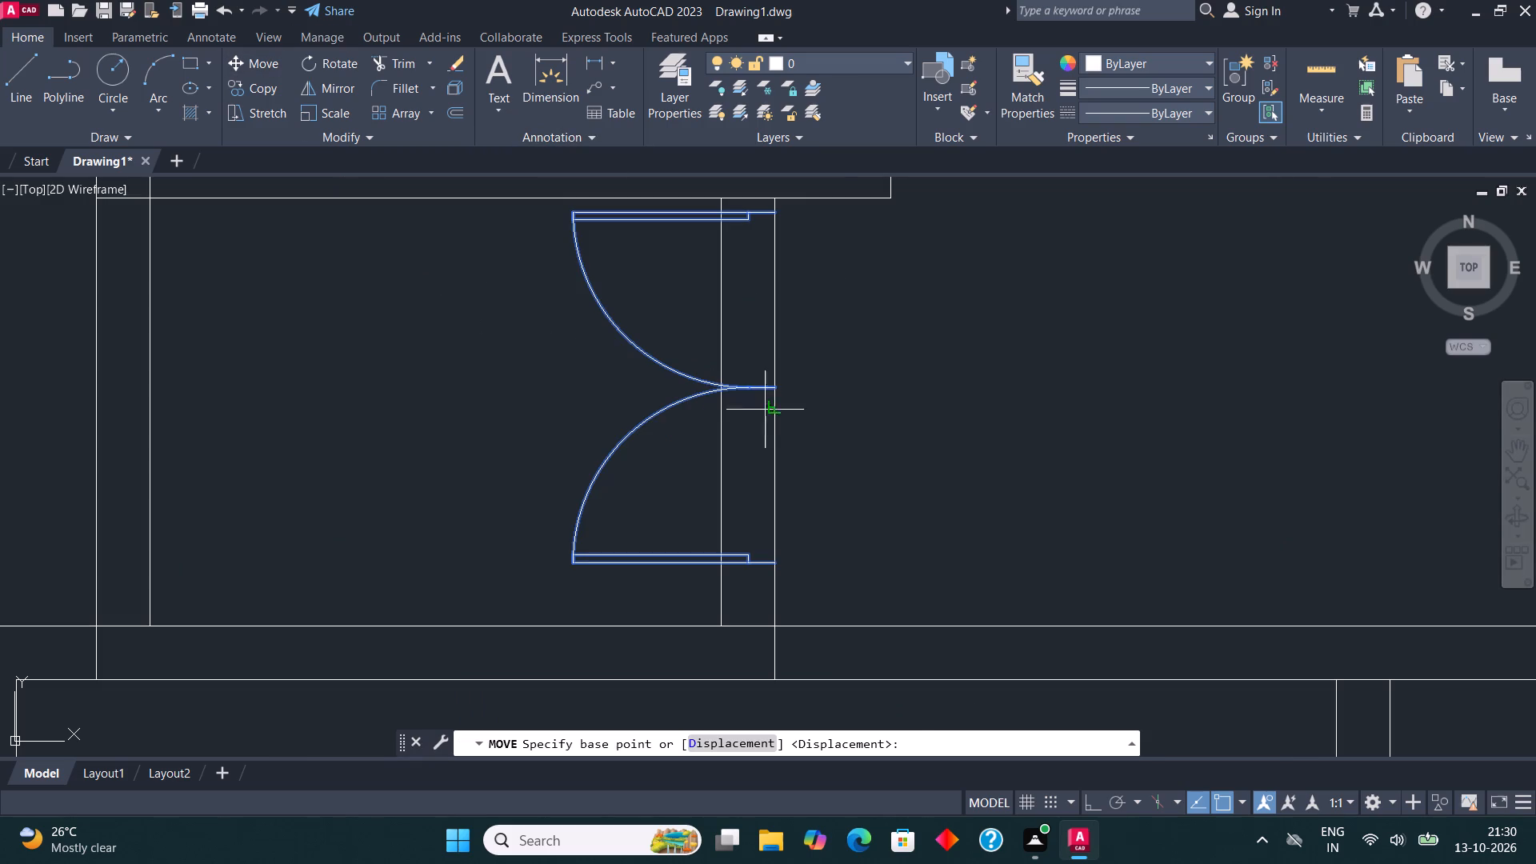
click(779, 390)
click(773, 408)
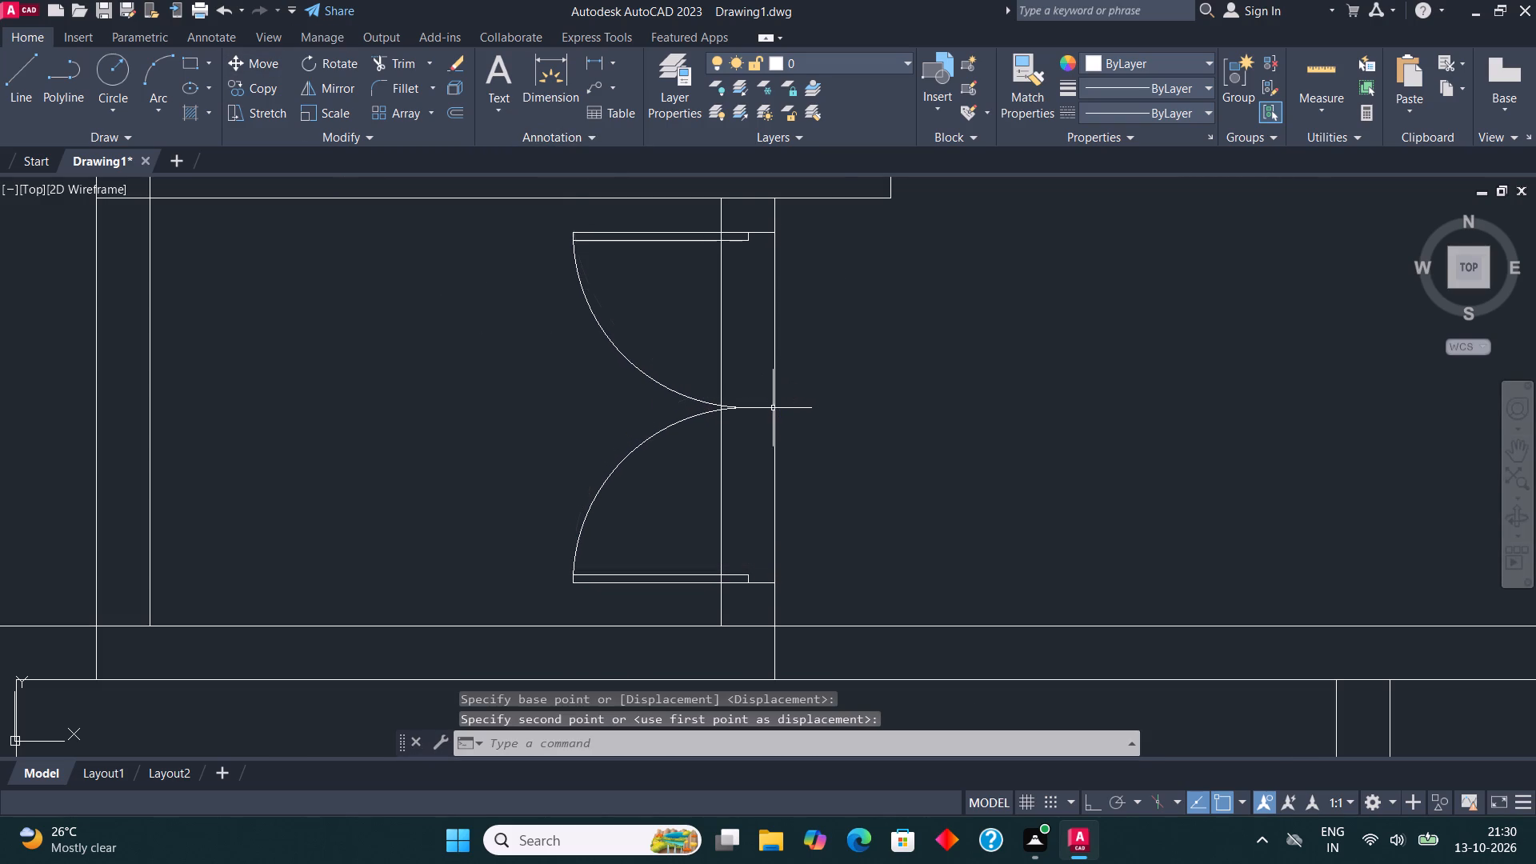
Rotate the car symbol beside the plan 90° clockwise with ortho on, so its front faces up.
scroll(552, 416, down, 5)
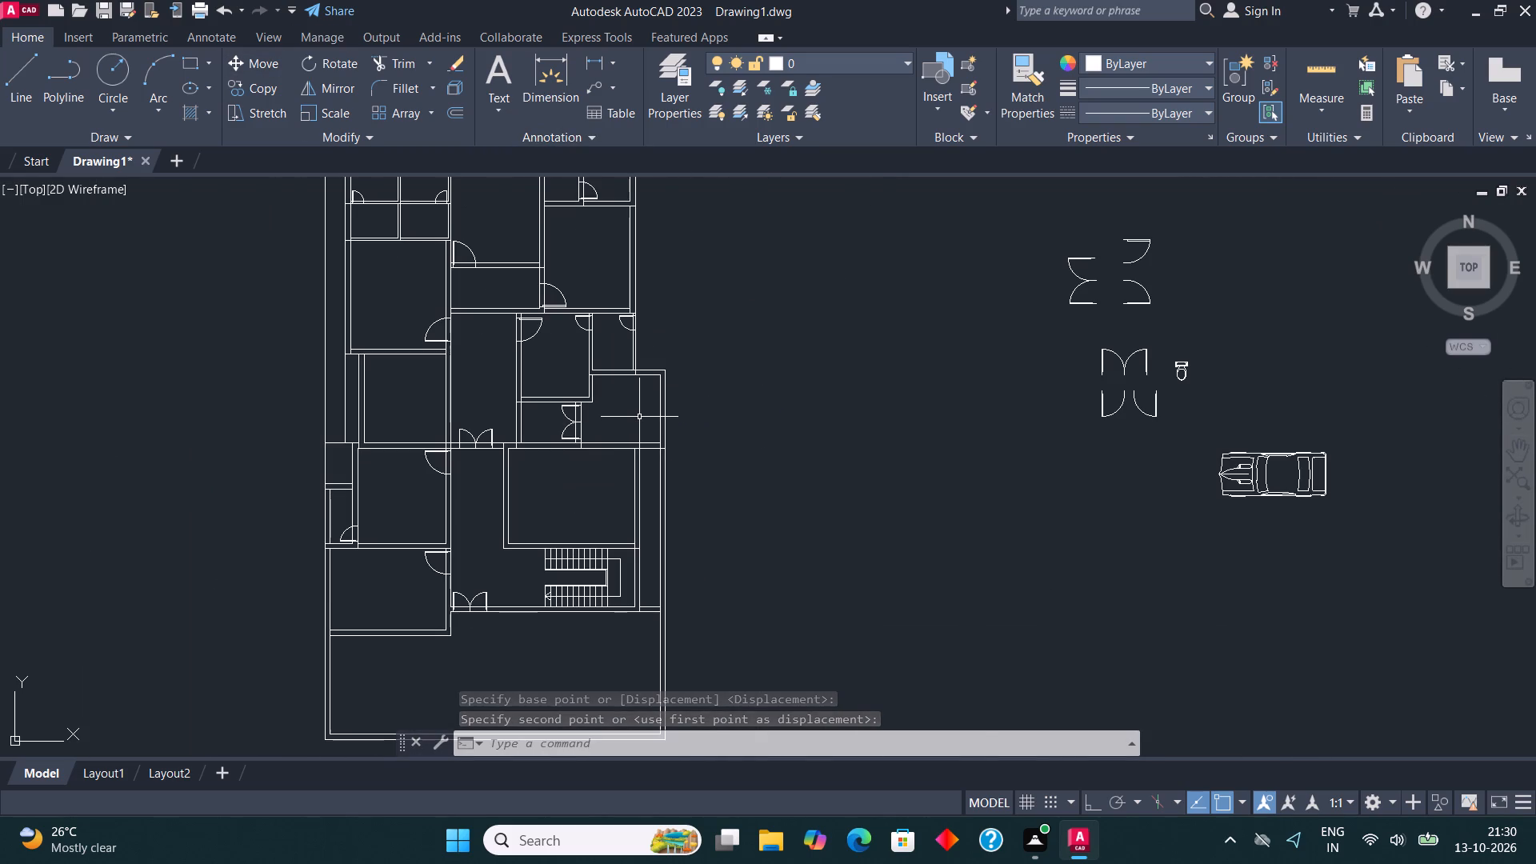
scroll(641, 421, down, 2)
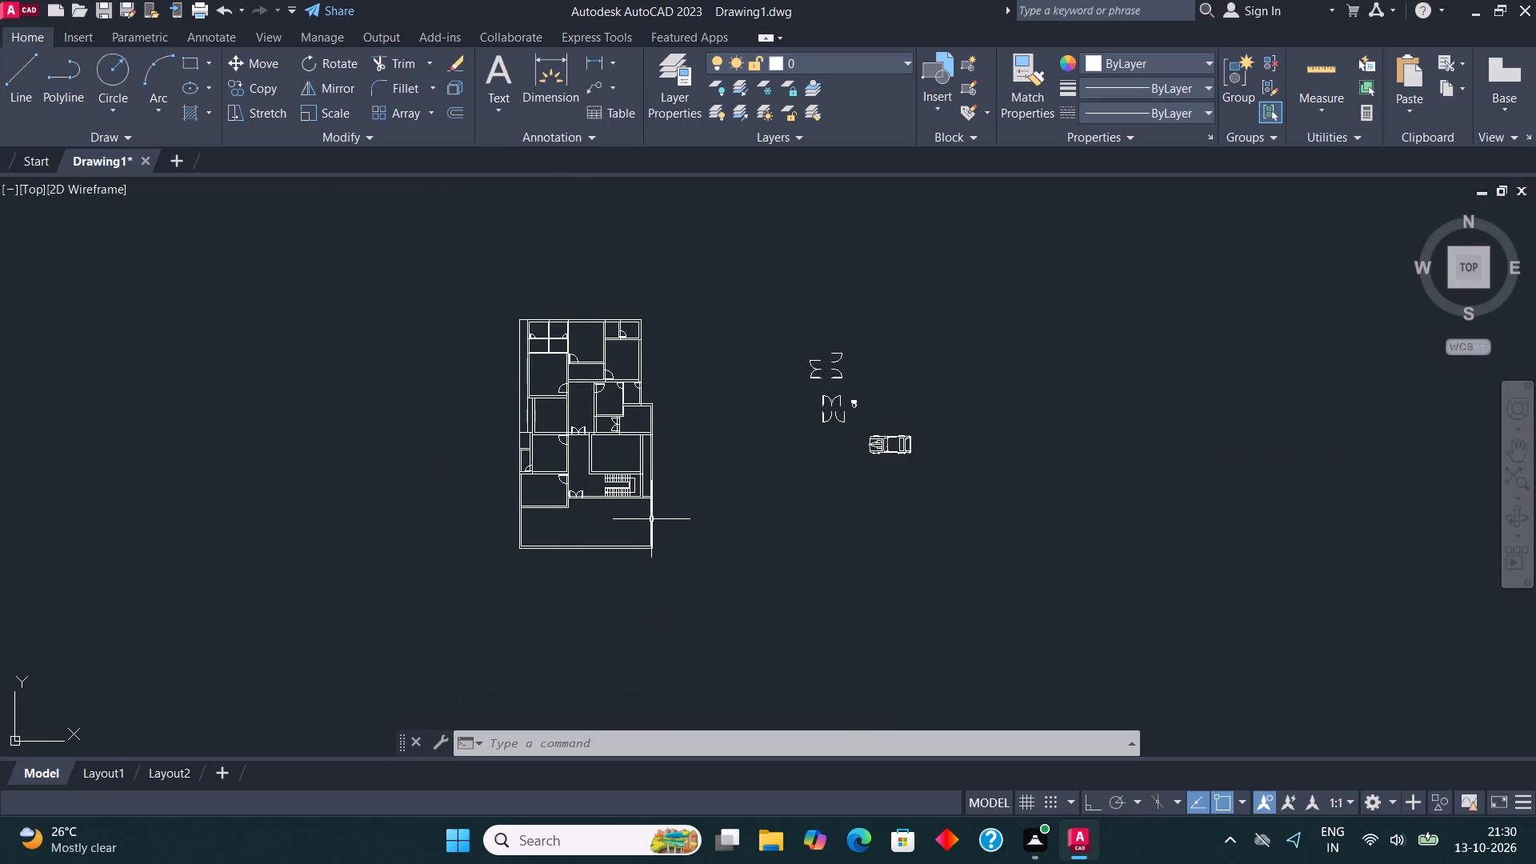
middle_drag(674, 474, 685, 454)
scroll(909, 426, up, 1)
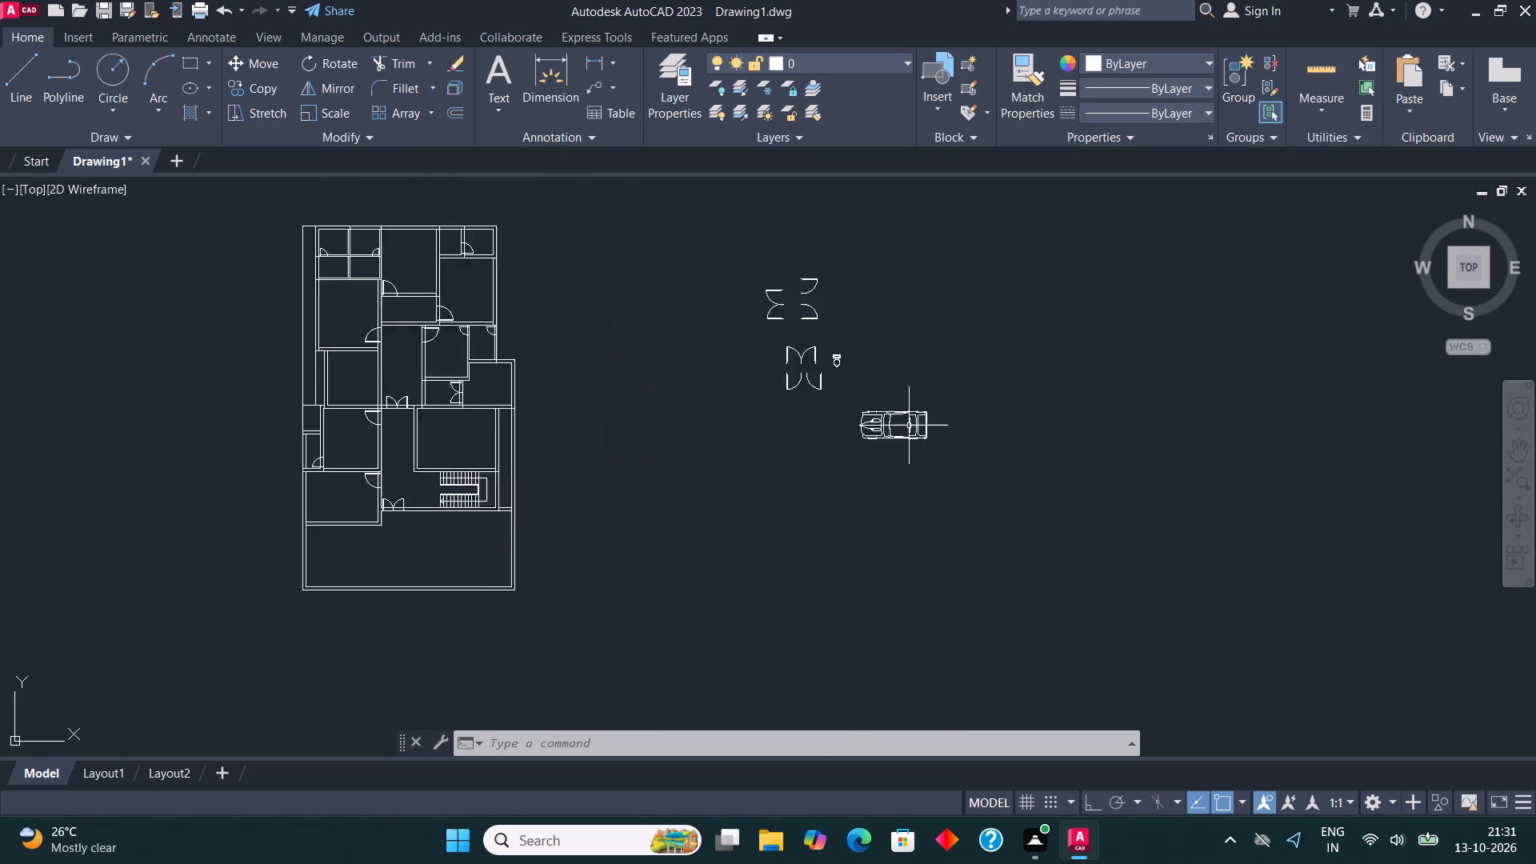
scroll(909, 426, up, 1)
click(883, 406)
click(342, 67)
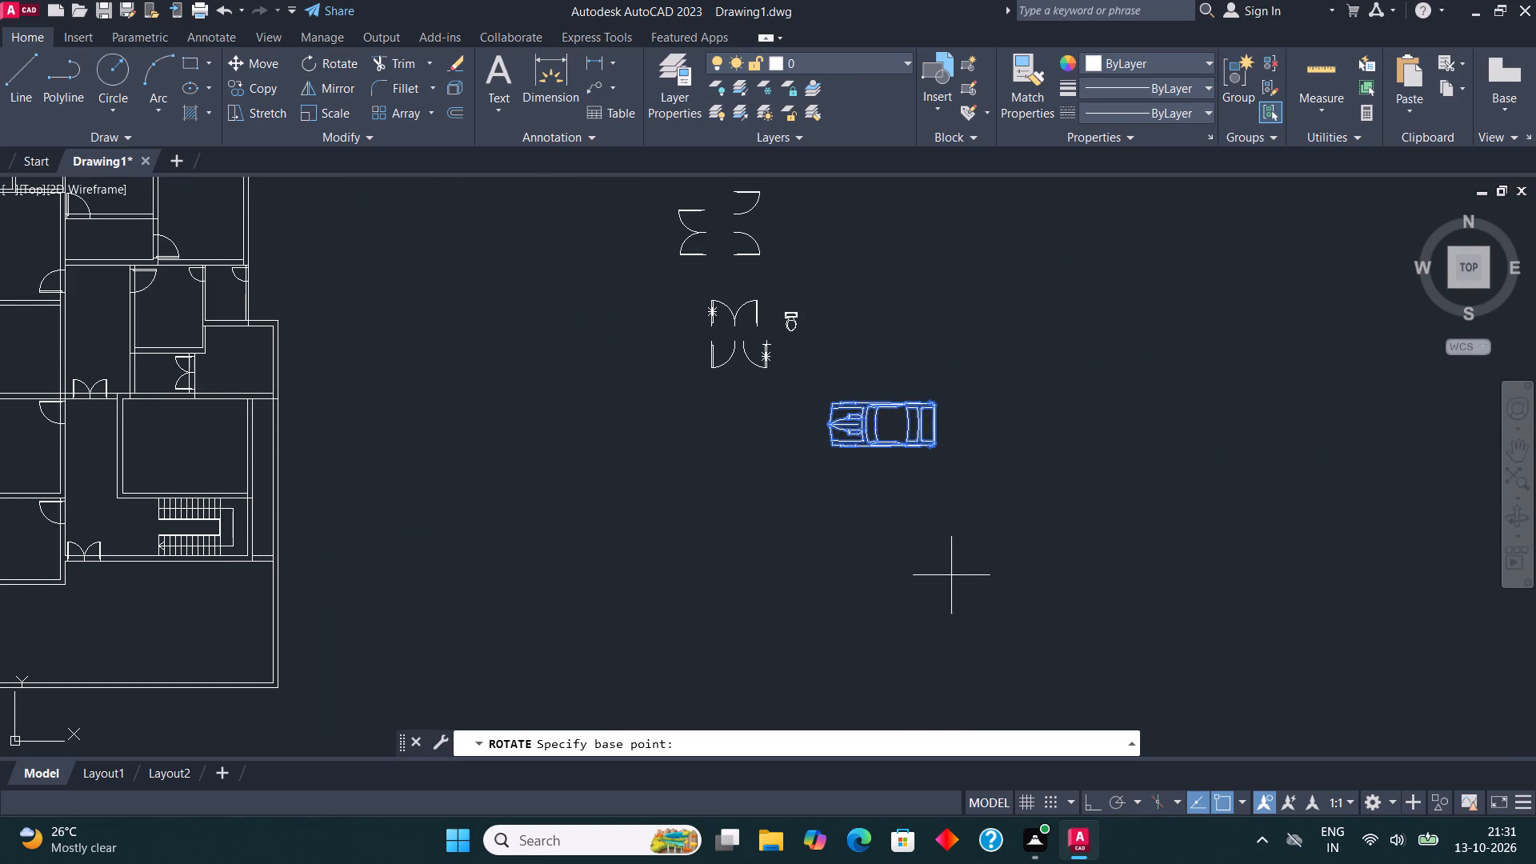
click(898, 489)
key(F8)
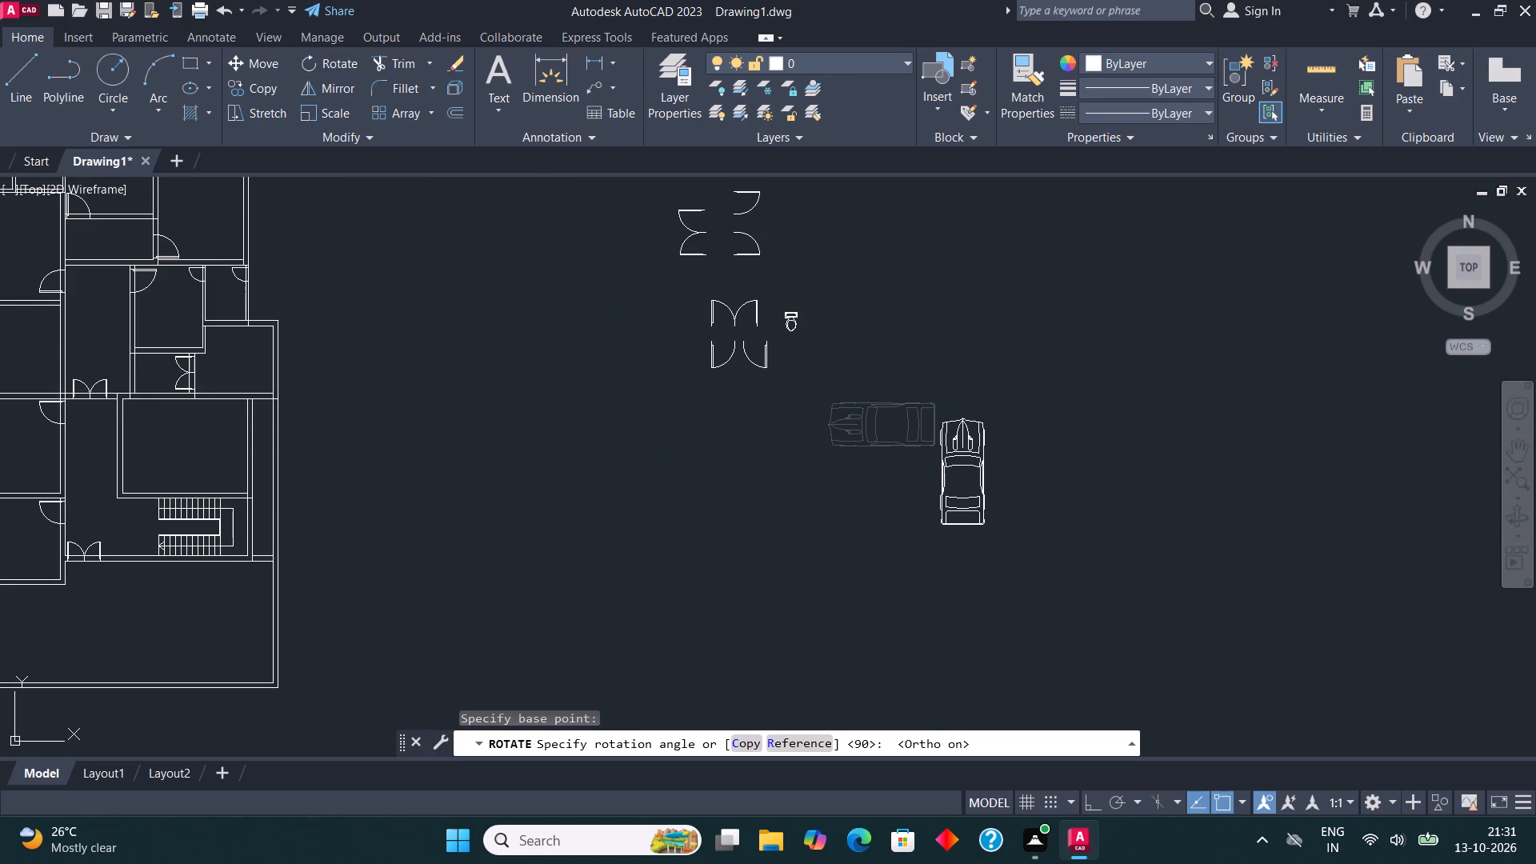
click(897, 586)
Draw a vertical line about 3'-5" long downward from the lower-left room's outer corner into the front yard.
scroll(897, 586, down, 1)
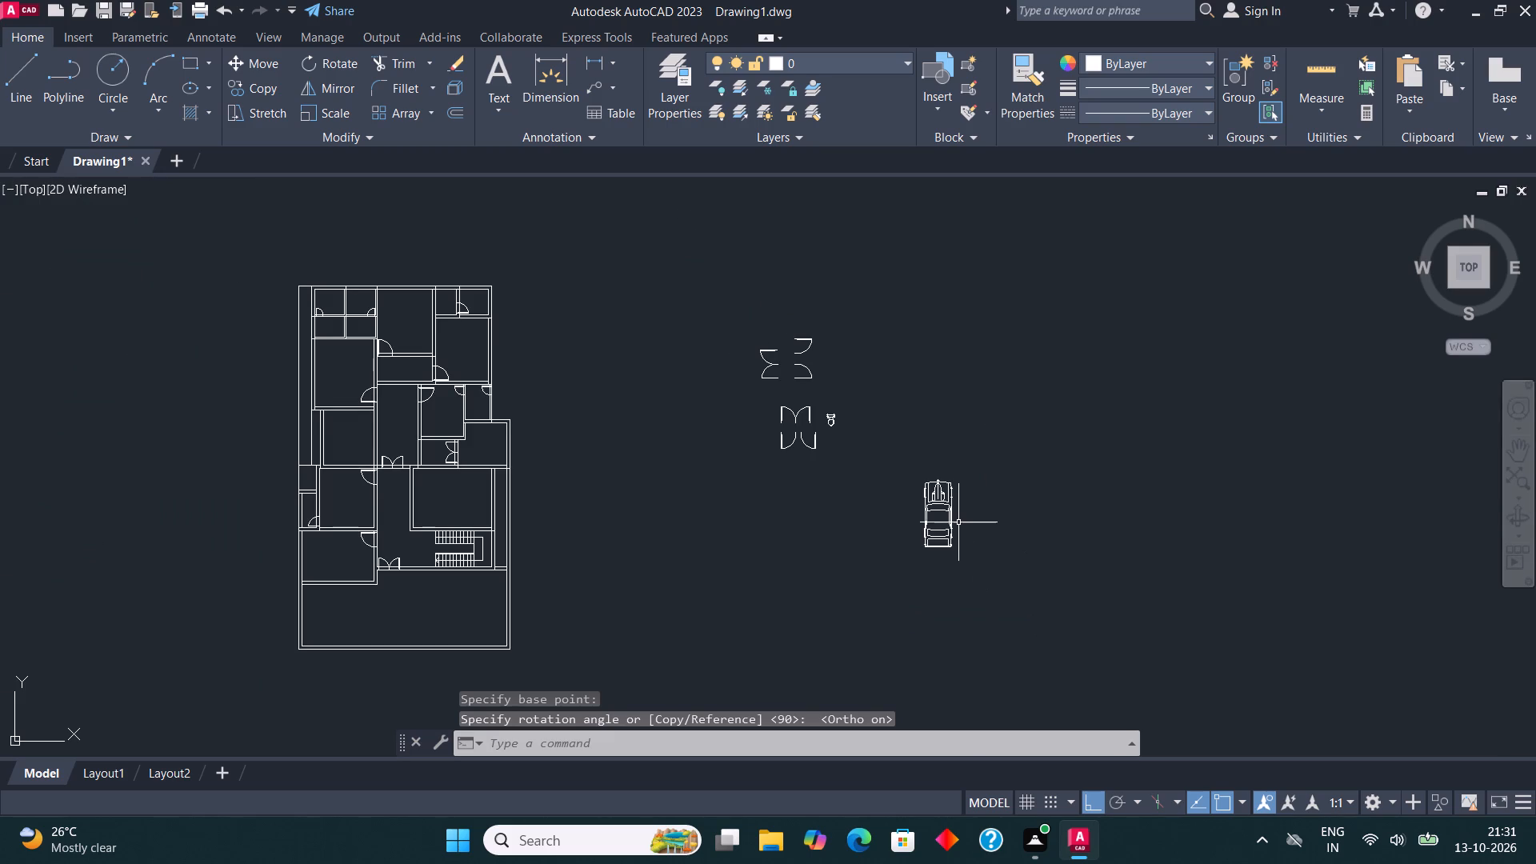
middle_drag(572, 596, 694, 578)
click(27, 70)
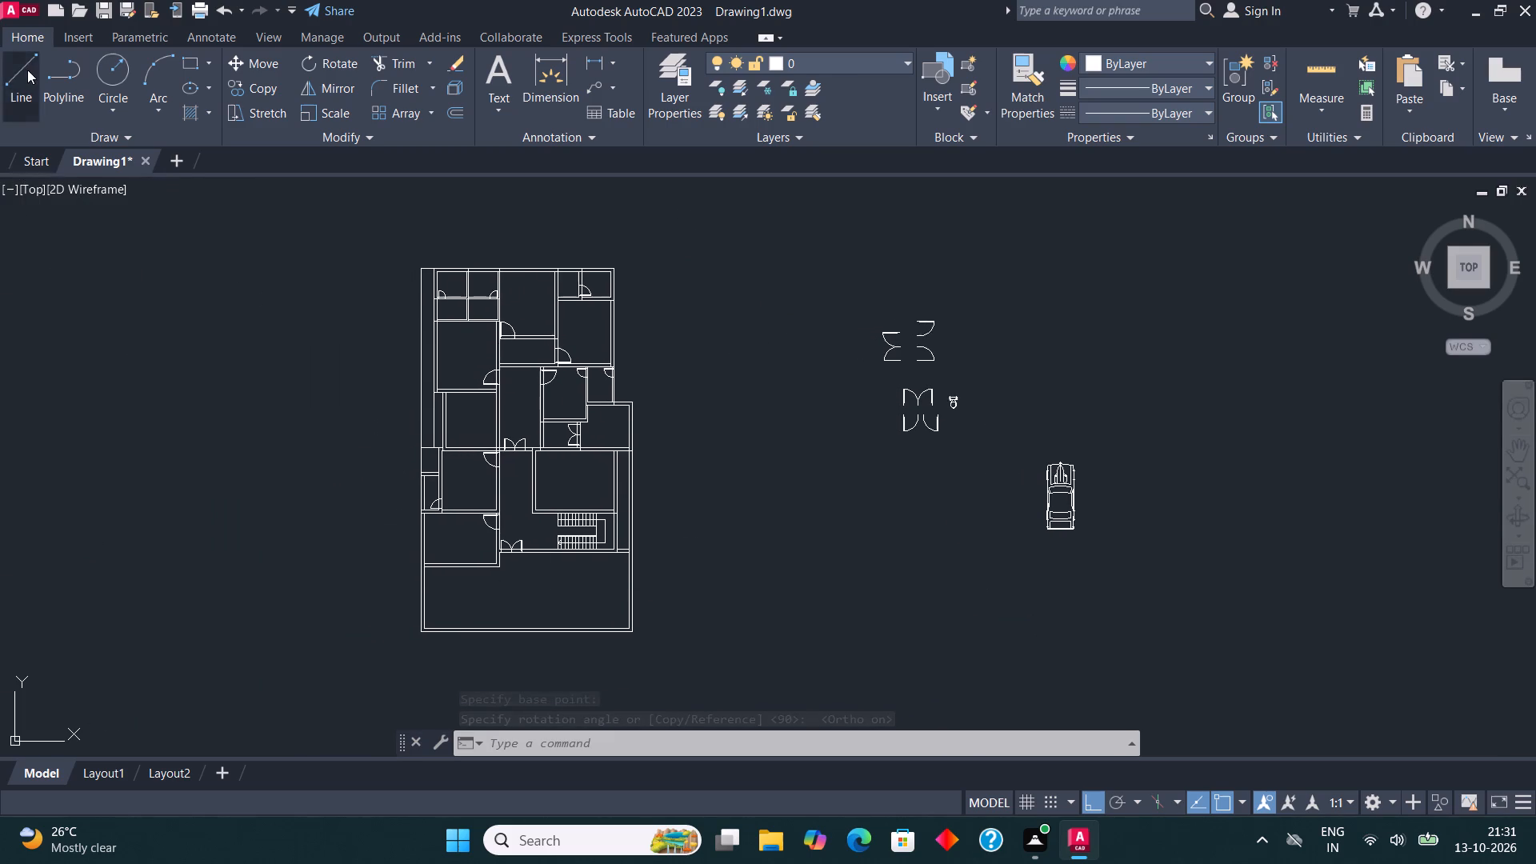
middle_drag(403, 319, 438, 280)
scroll(554, 611, up, 2)
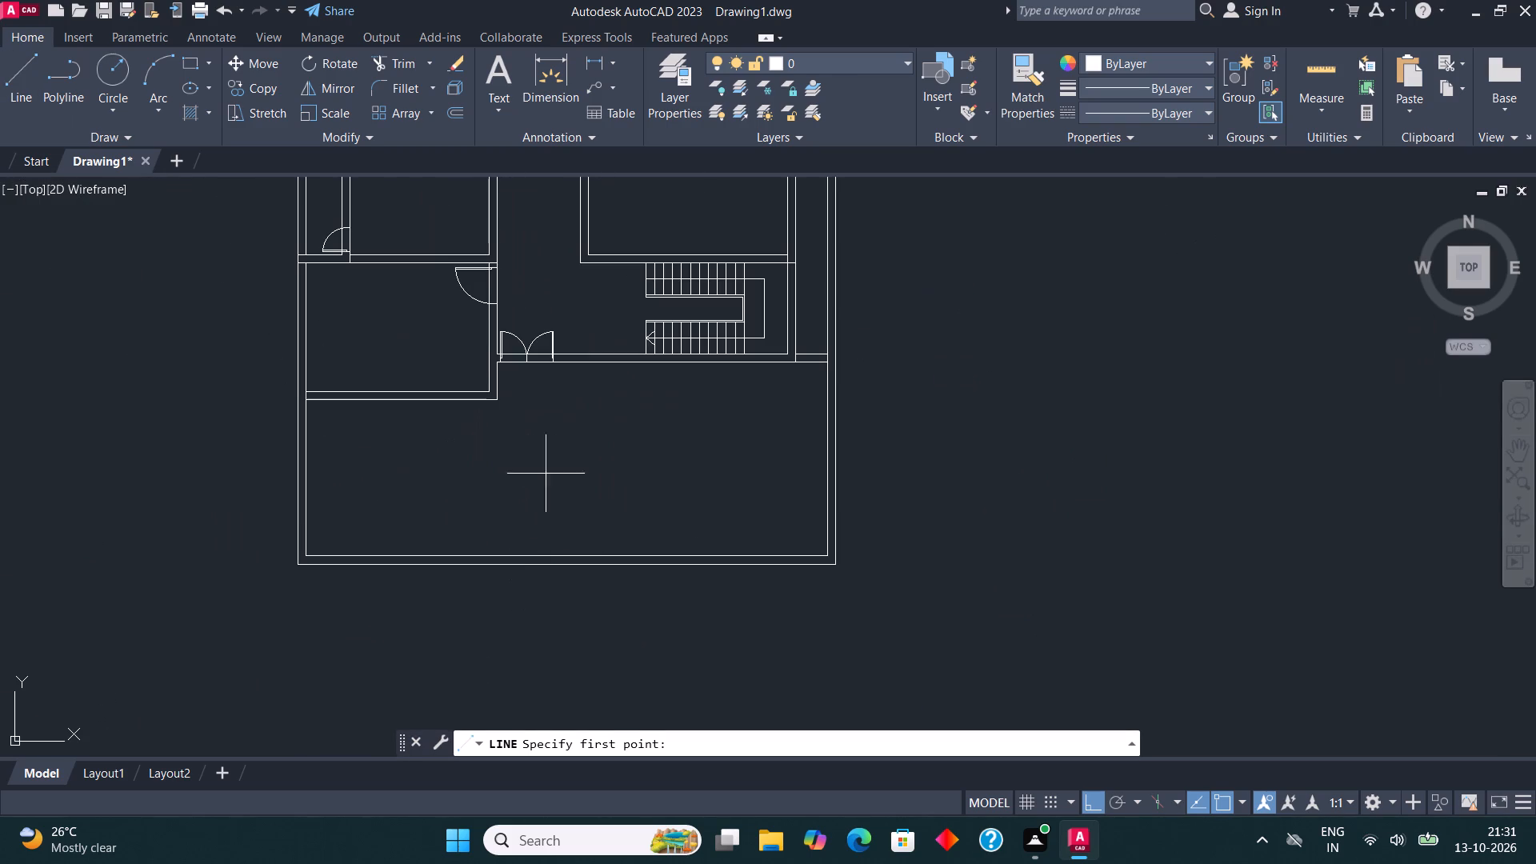
click(497, 405)
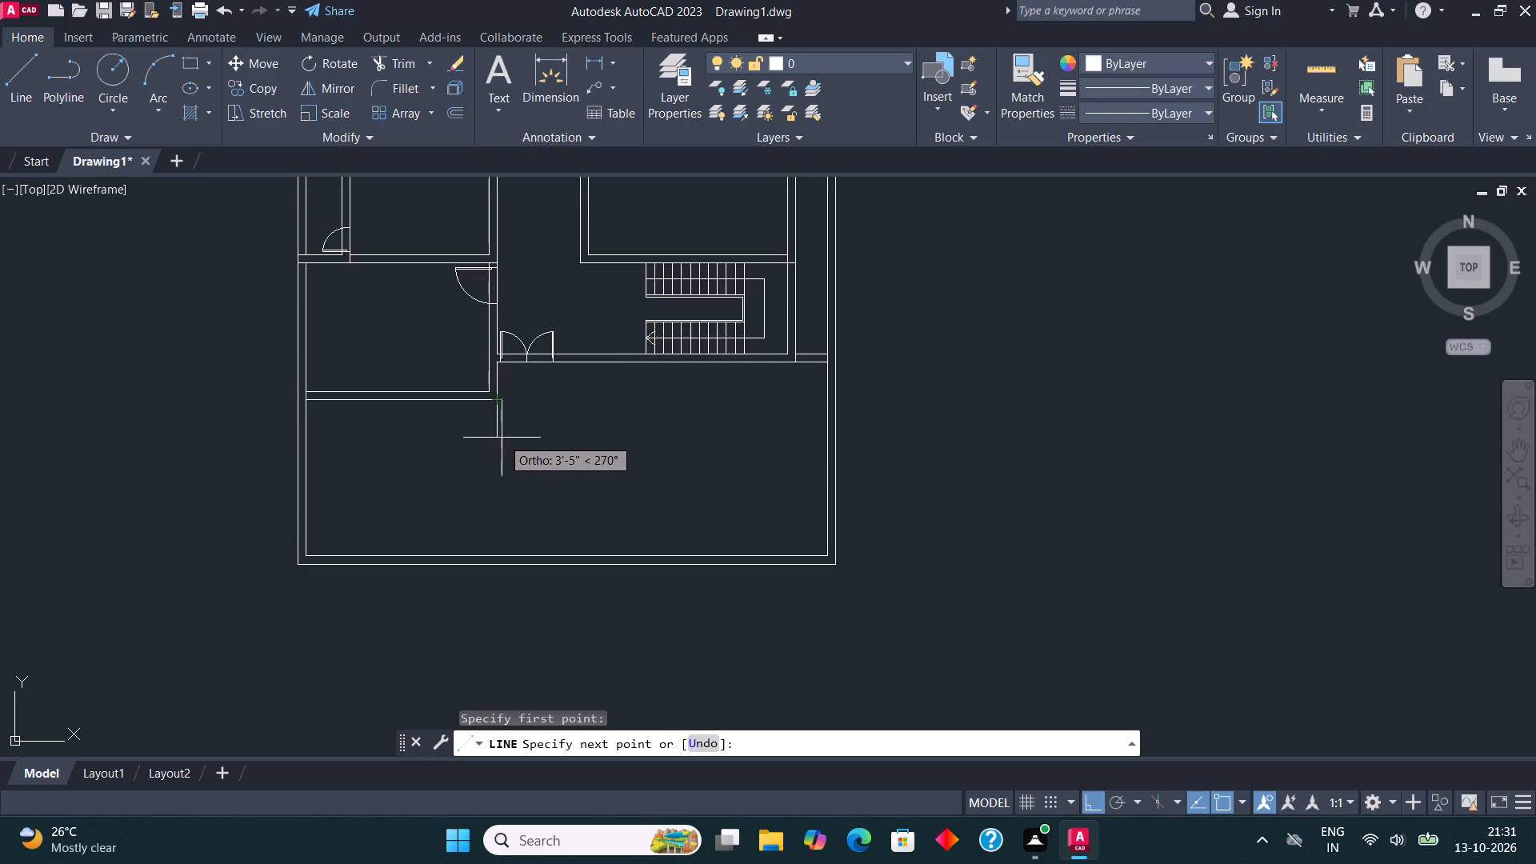
click(502, 438)
Draw a line up from the front boundary wall's inner line and across to the right boundary wall, outlining a rectangular strip.
click(22, 87)
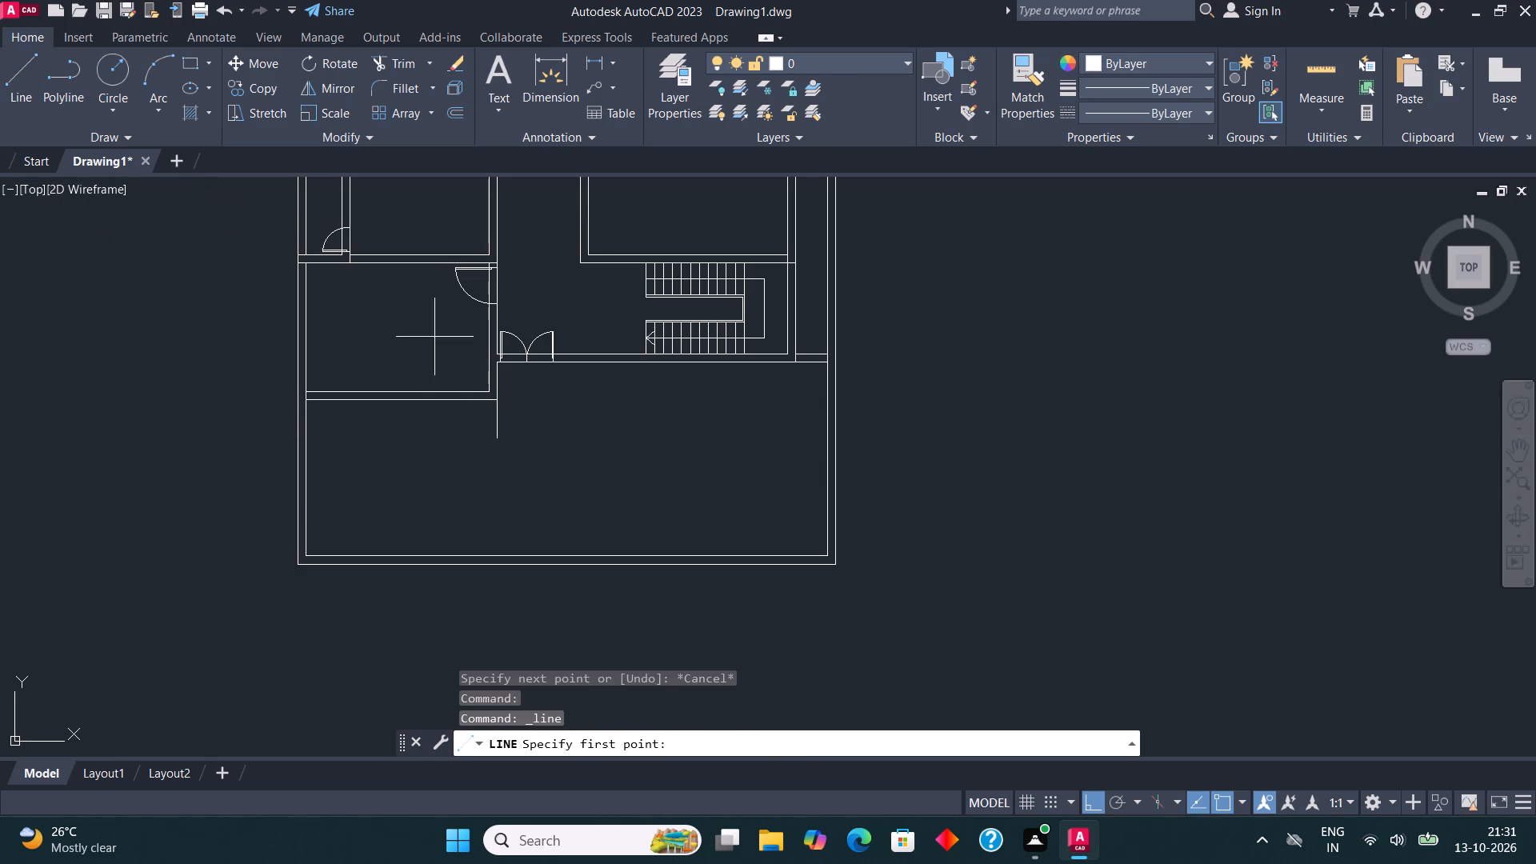
scroll(690, 531, up, 1)
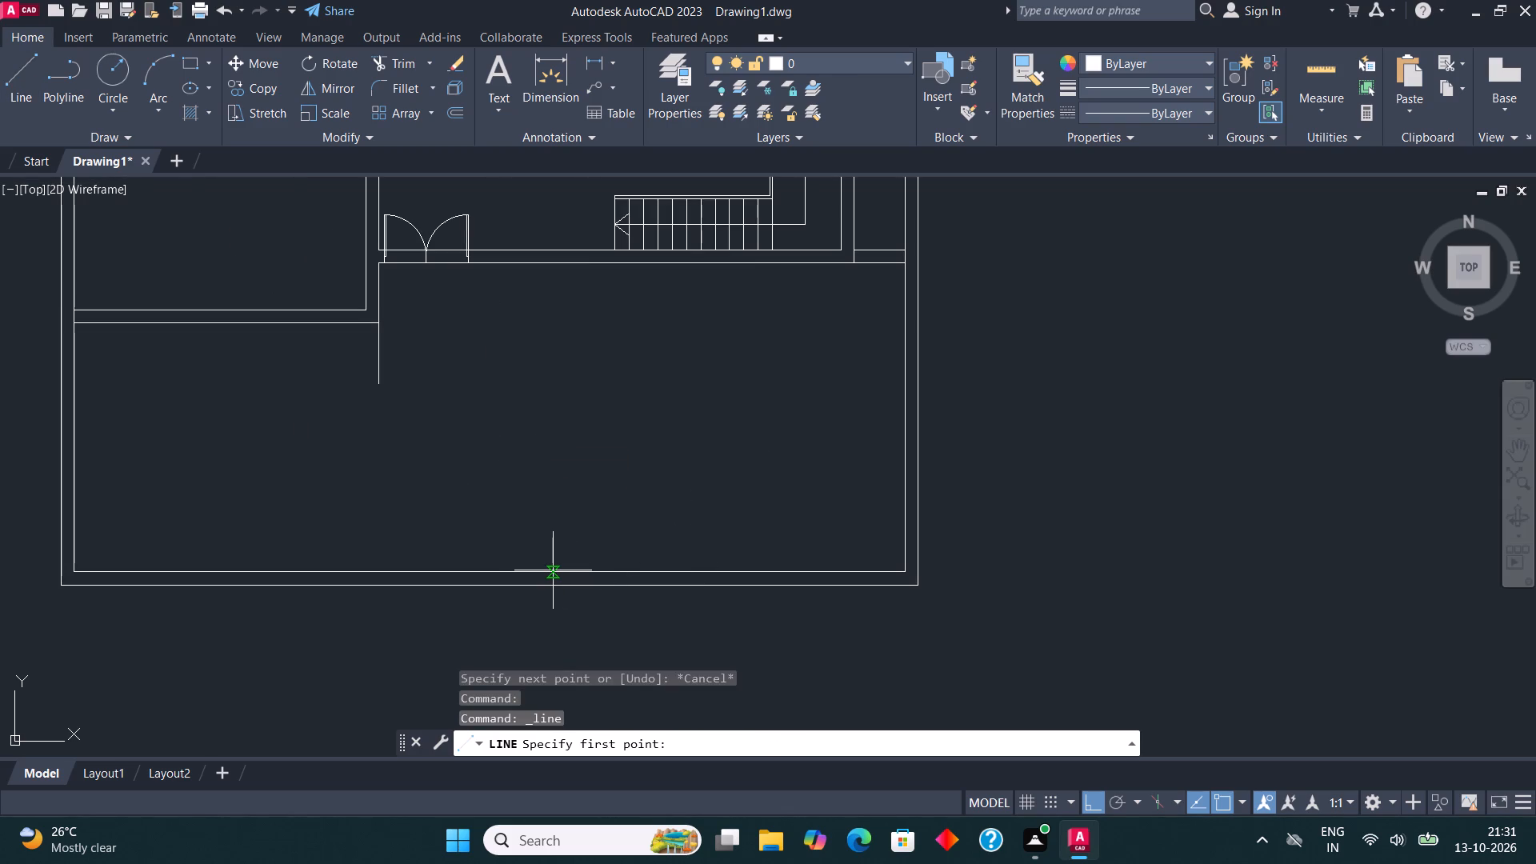
click(553, 570)
click(549, 495)
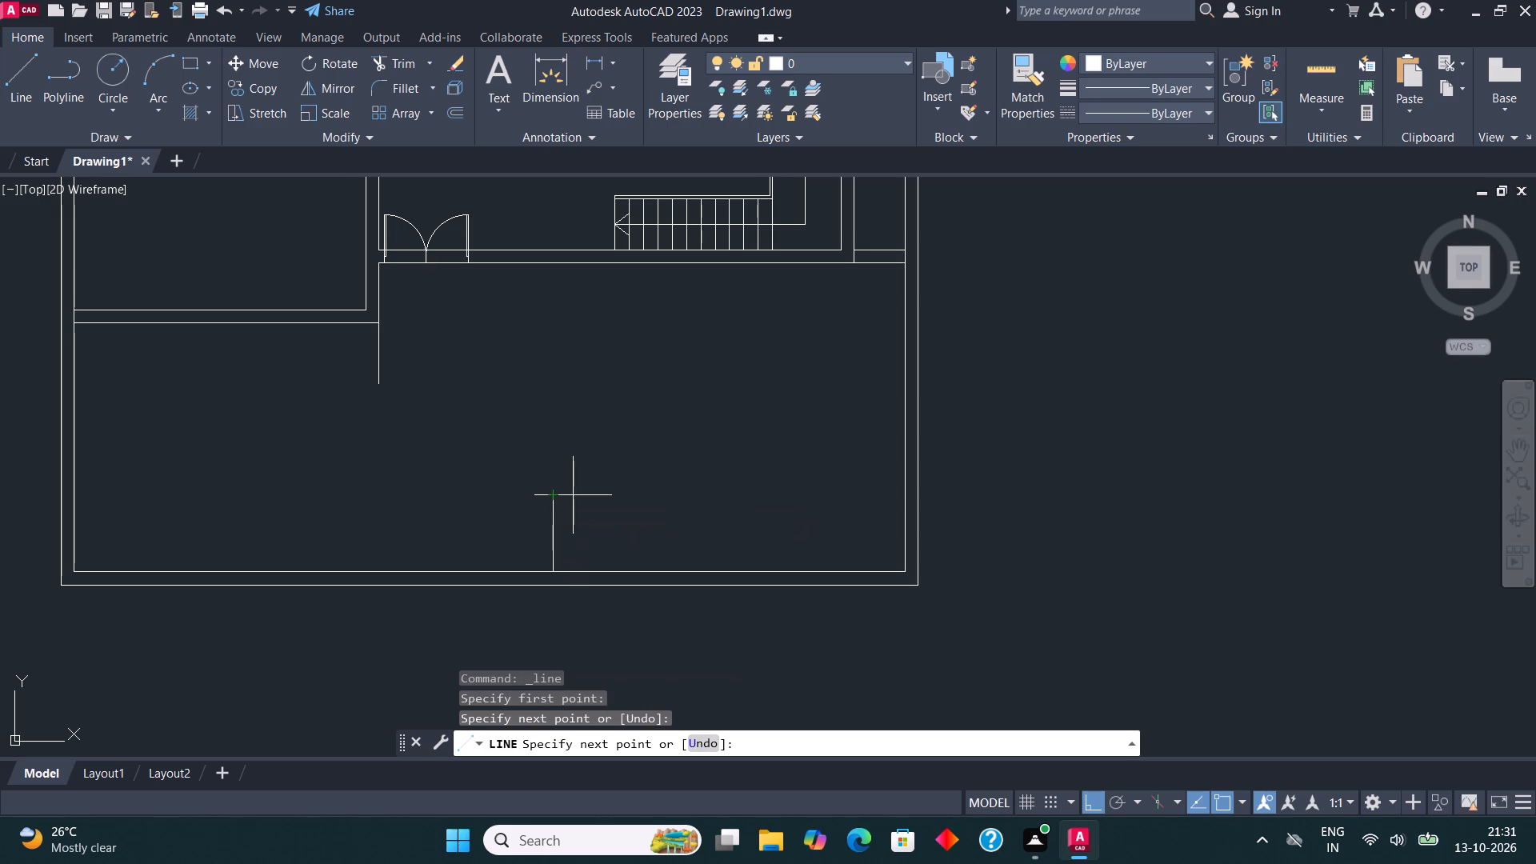
click(902, 500)
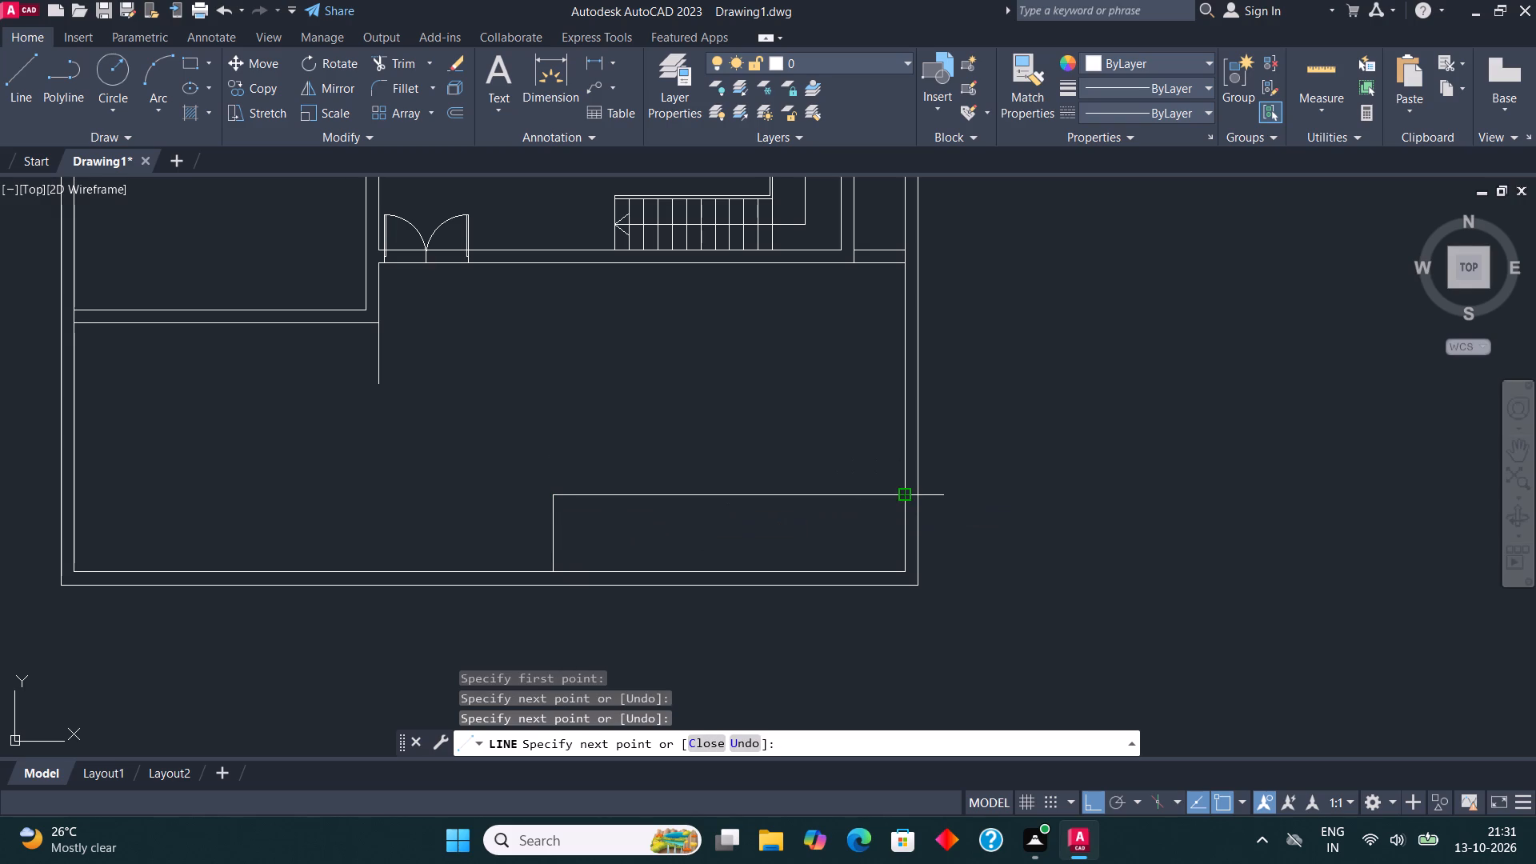
key(Escape)
Draw a Start, End, Direction arc from the short vertical line's lower end to the strip's upper-left corner, bulging toward the upper right.
click(162, 114)
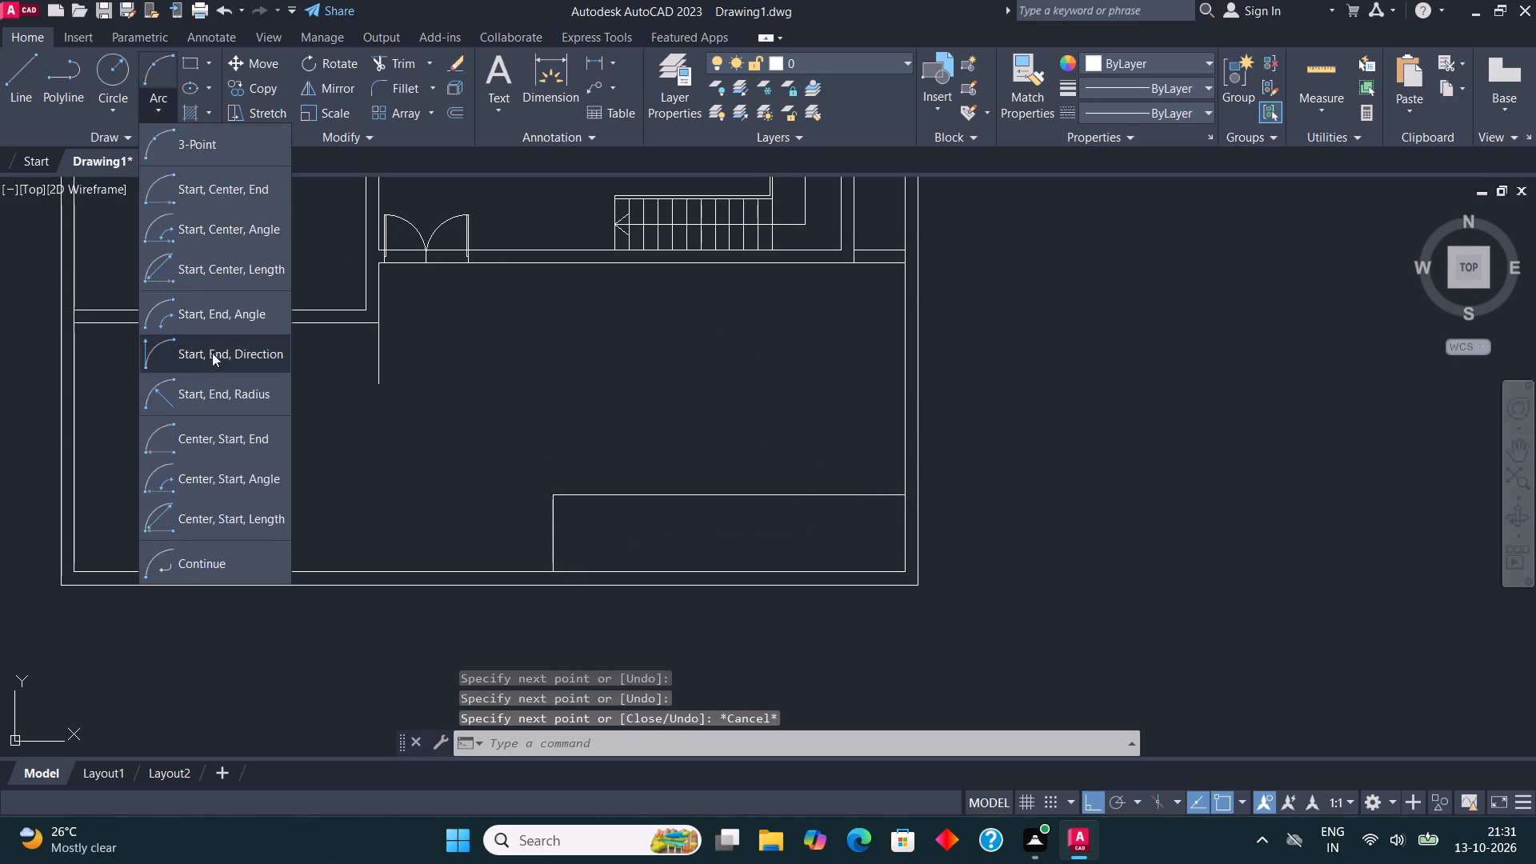
click(246, 362)
click(378, 384)
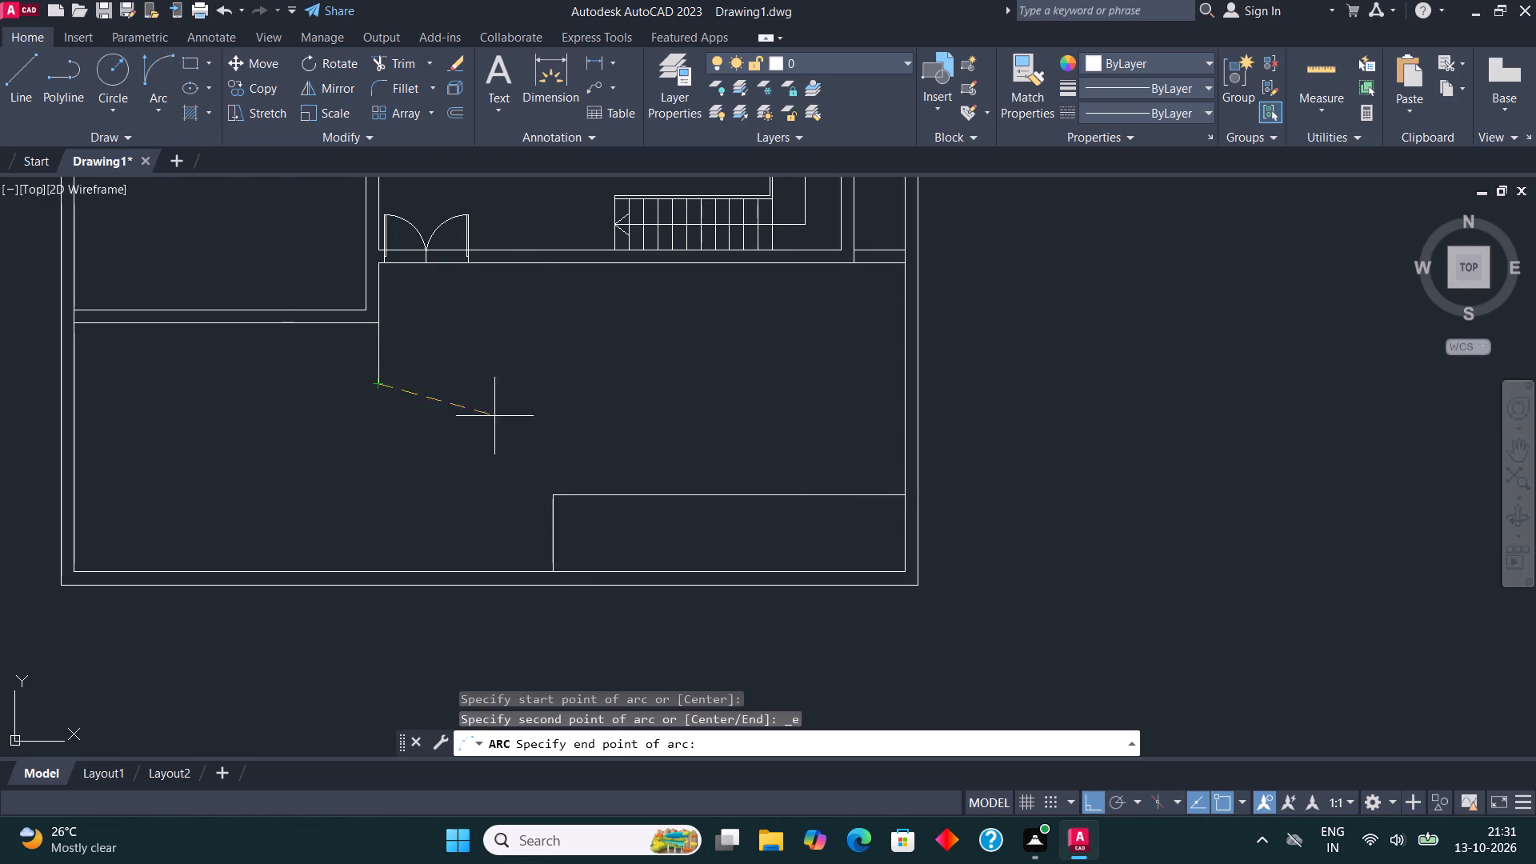
click(556, 498)
click(572, 378)
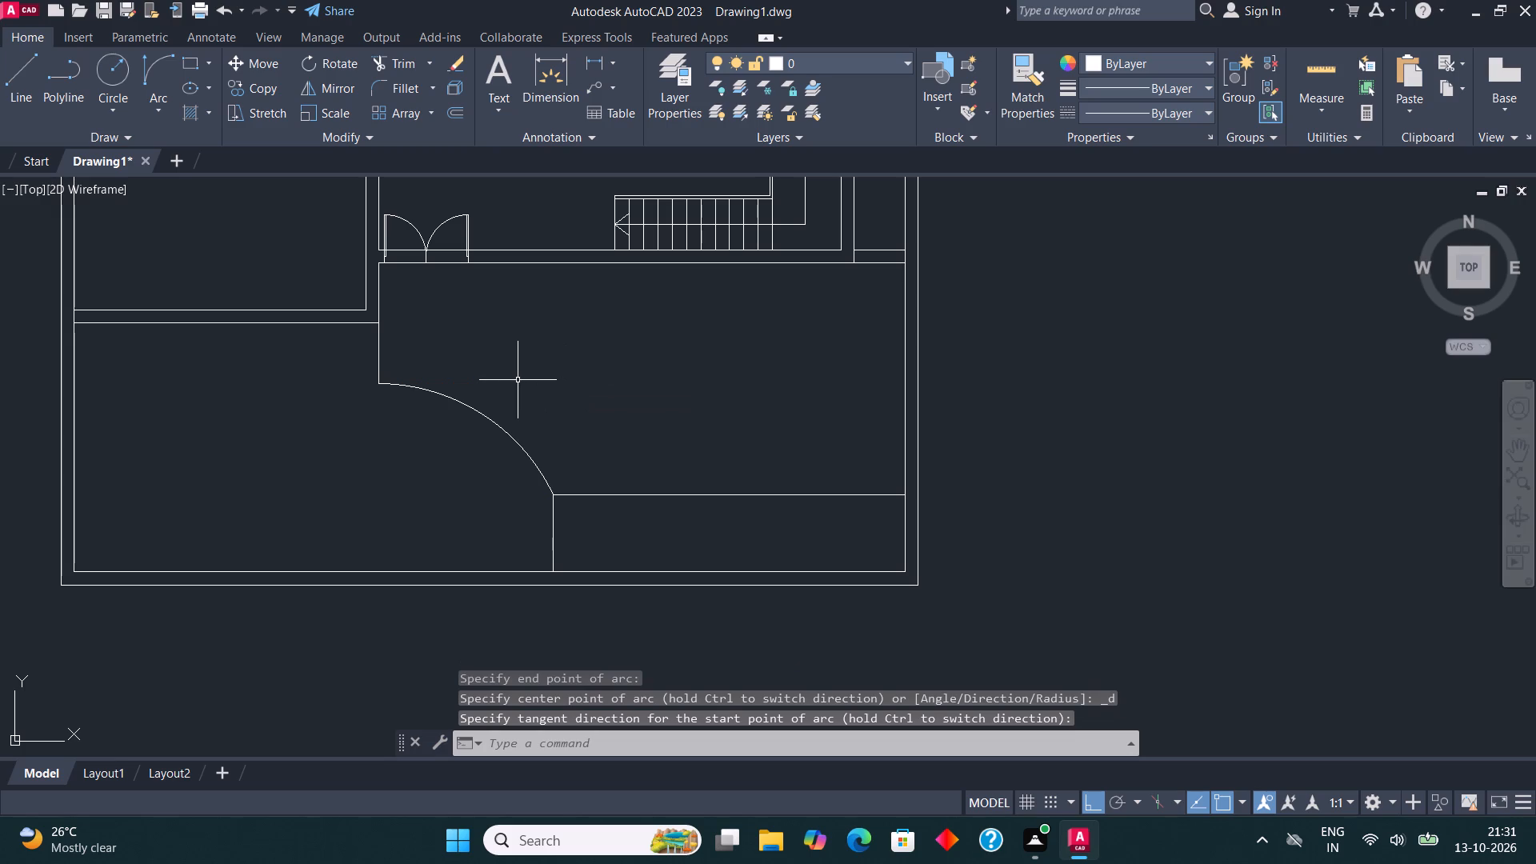
scroll(309, 434, down, 1)
key(Escape)
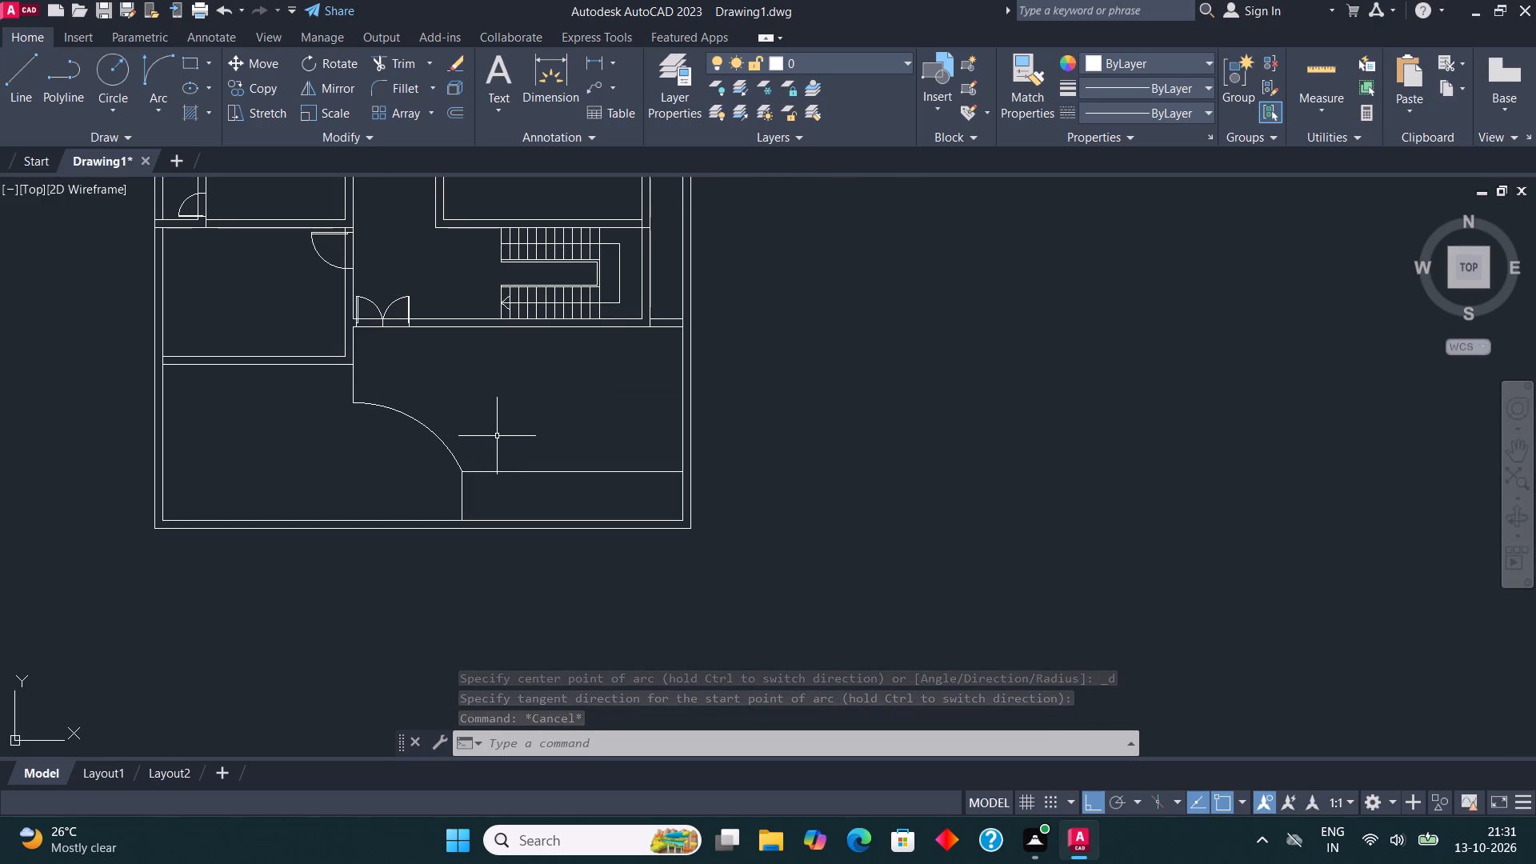
Hatch the yard area left of the arc with the ANGLE pattern at scale 1.
middle_drag(418, 436, 486, 445)
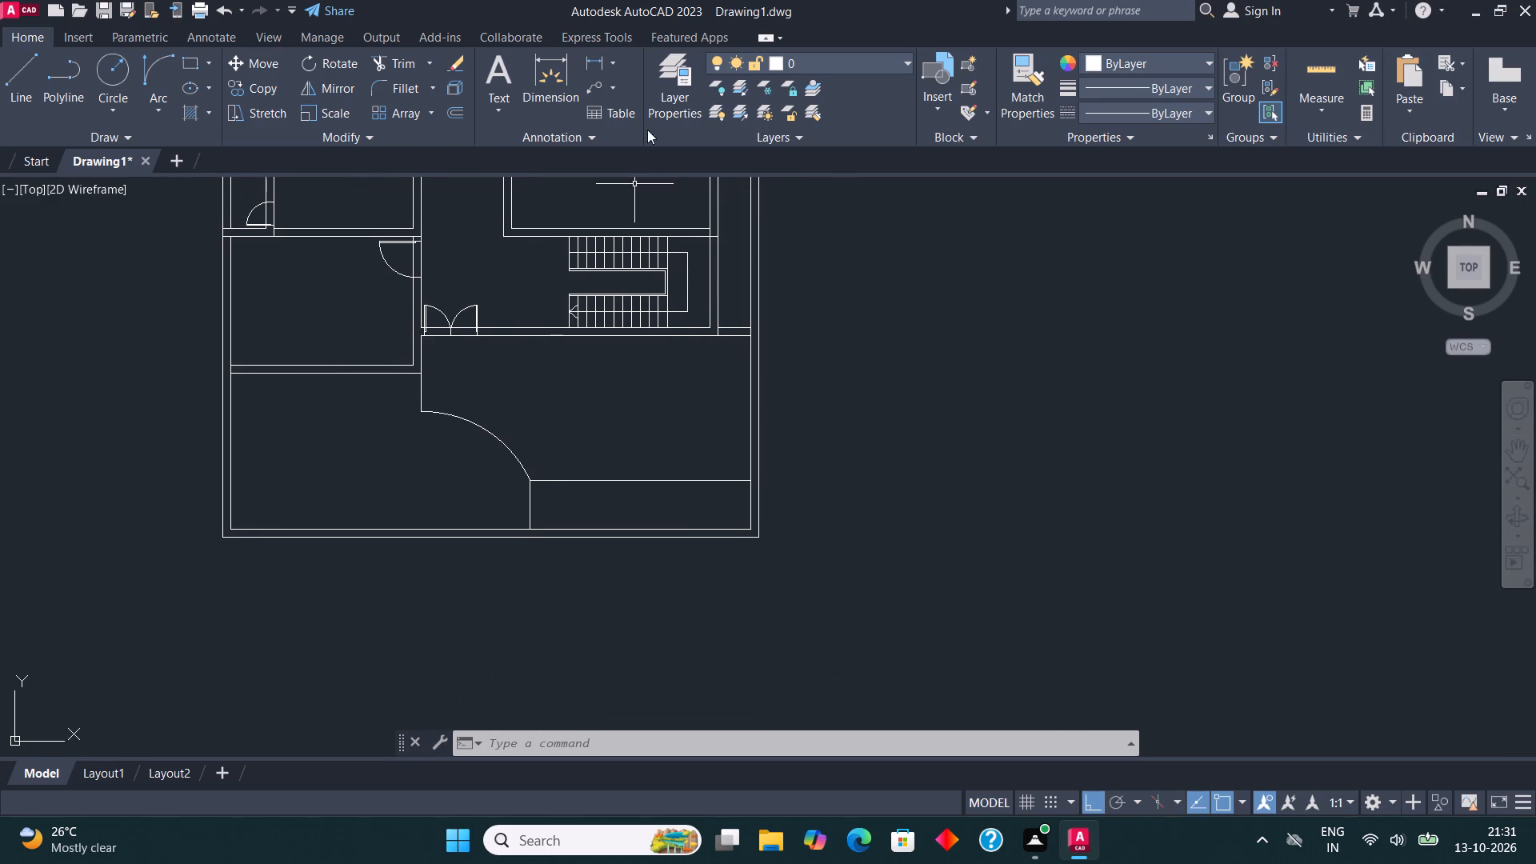
key(h)
key(Return)
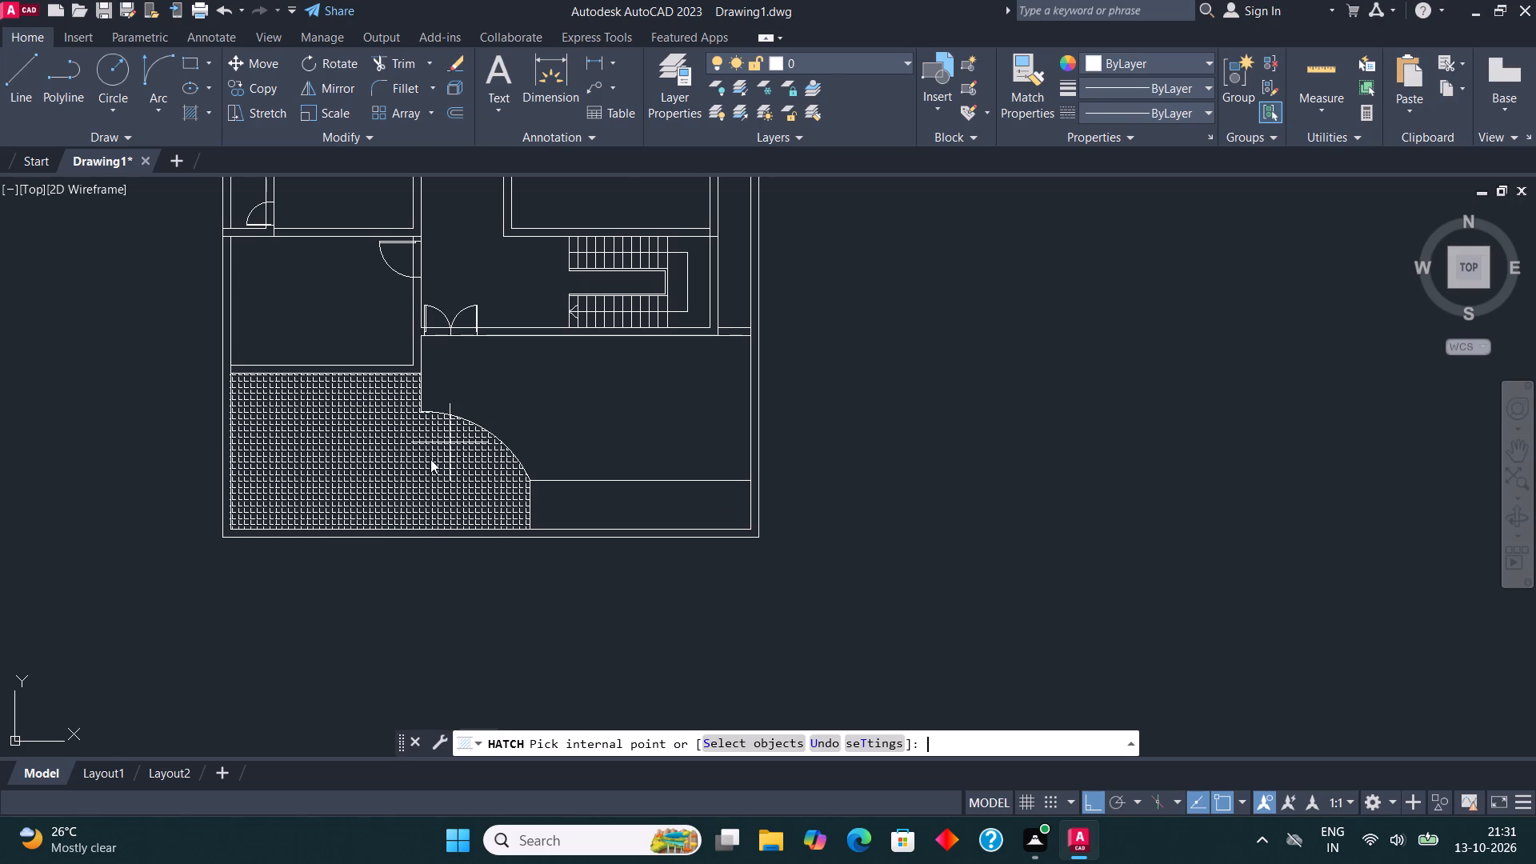
click(329, 439)
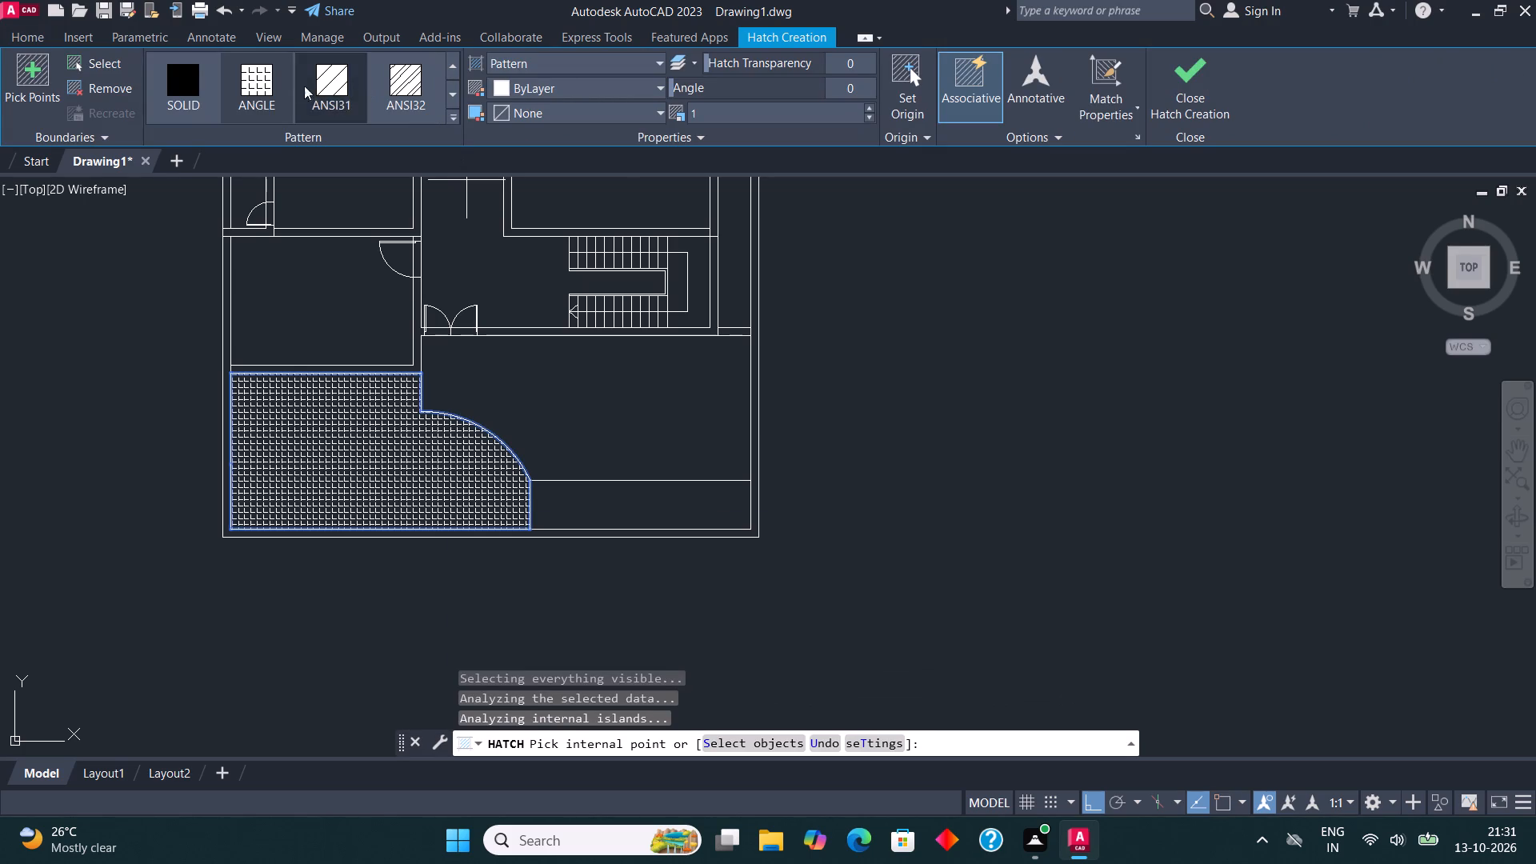
click(268, 76)
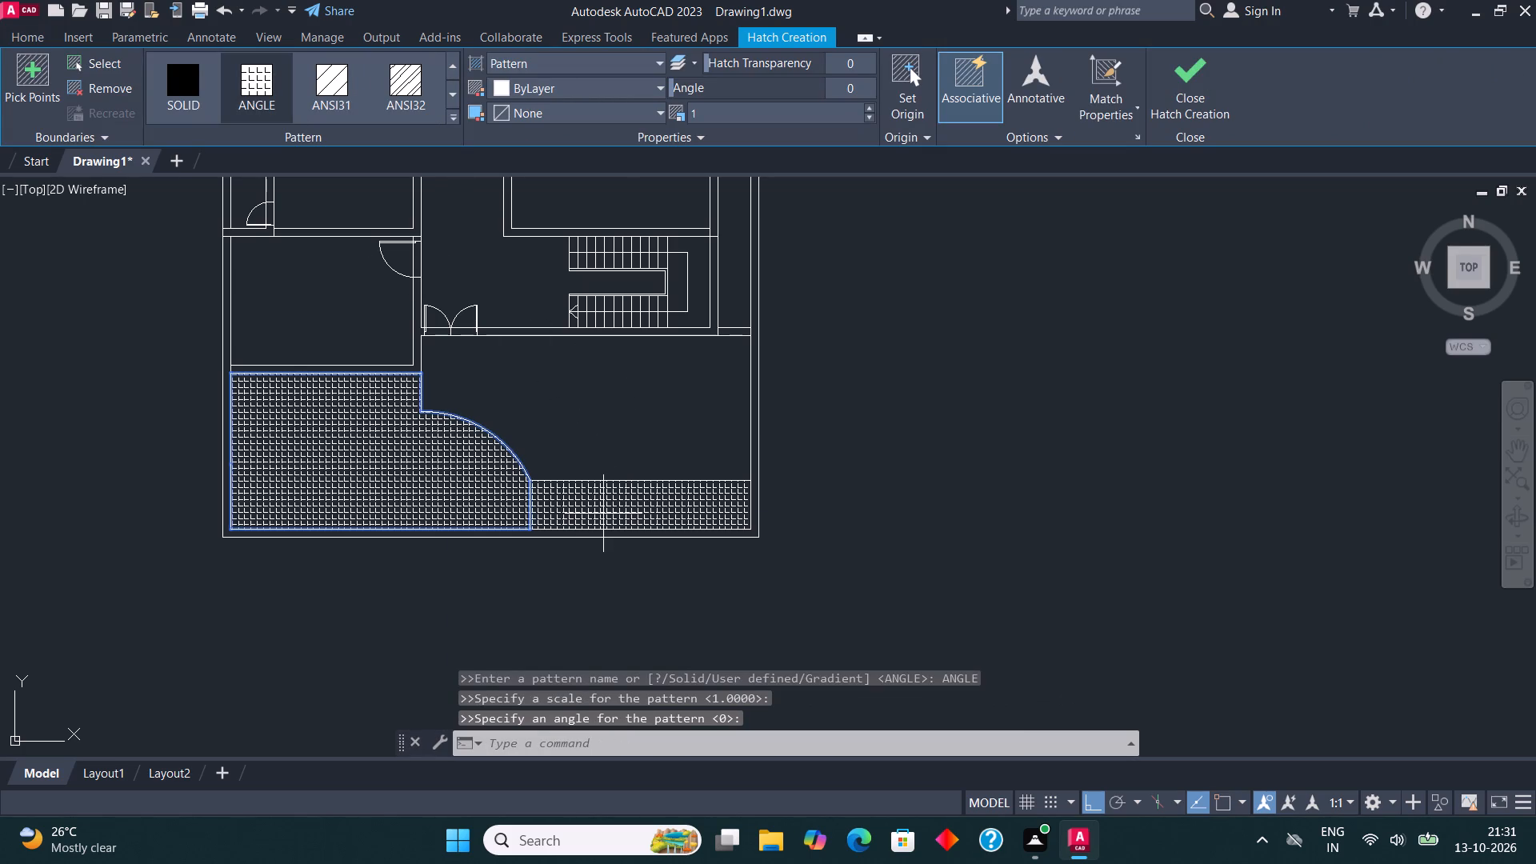
click(247, 86)
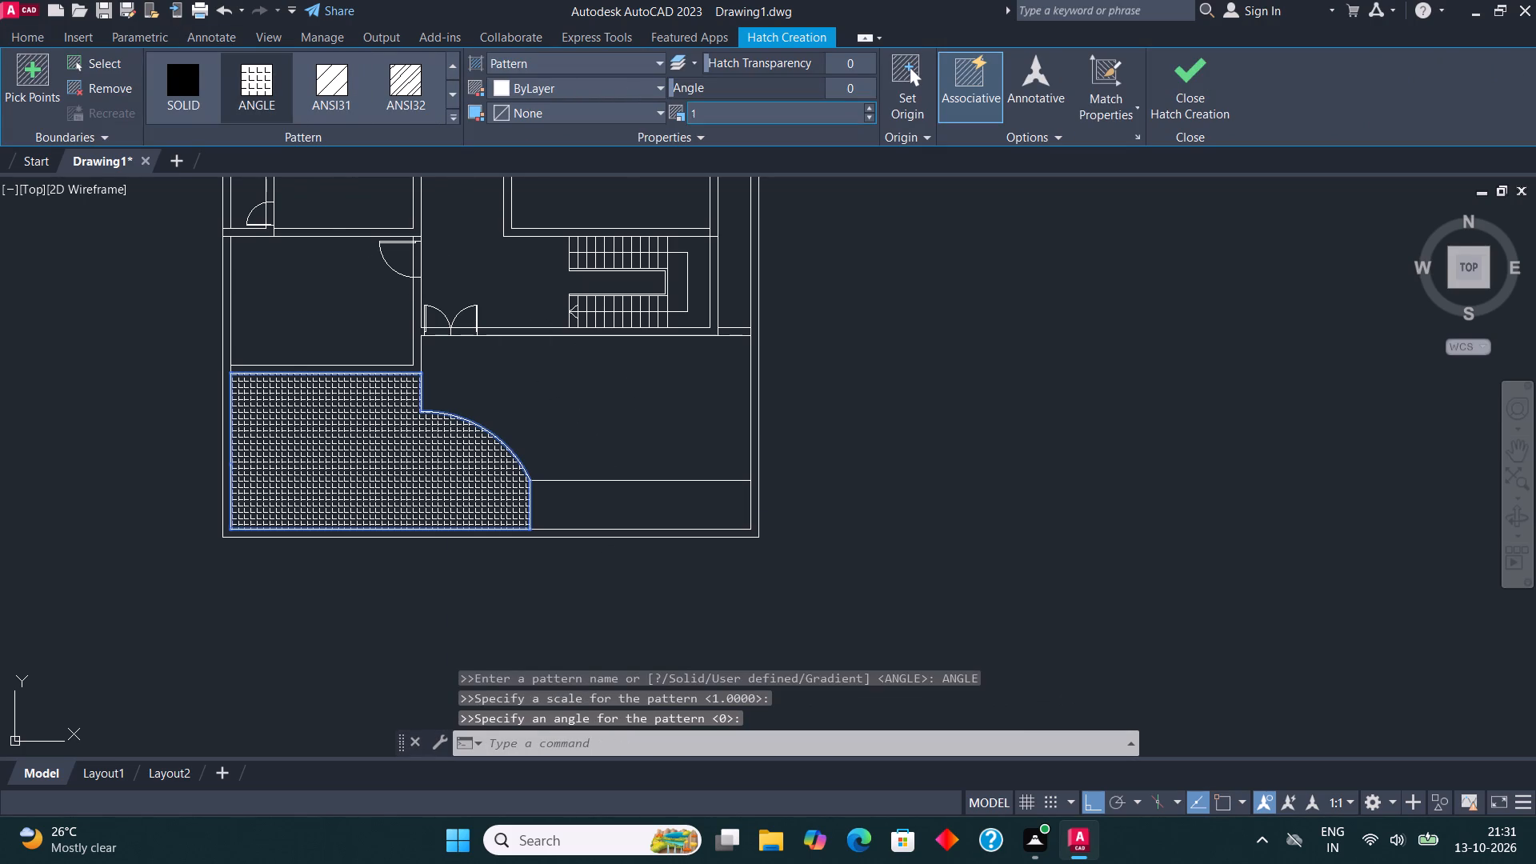
click(1172, 72)
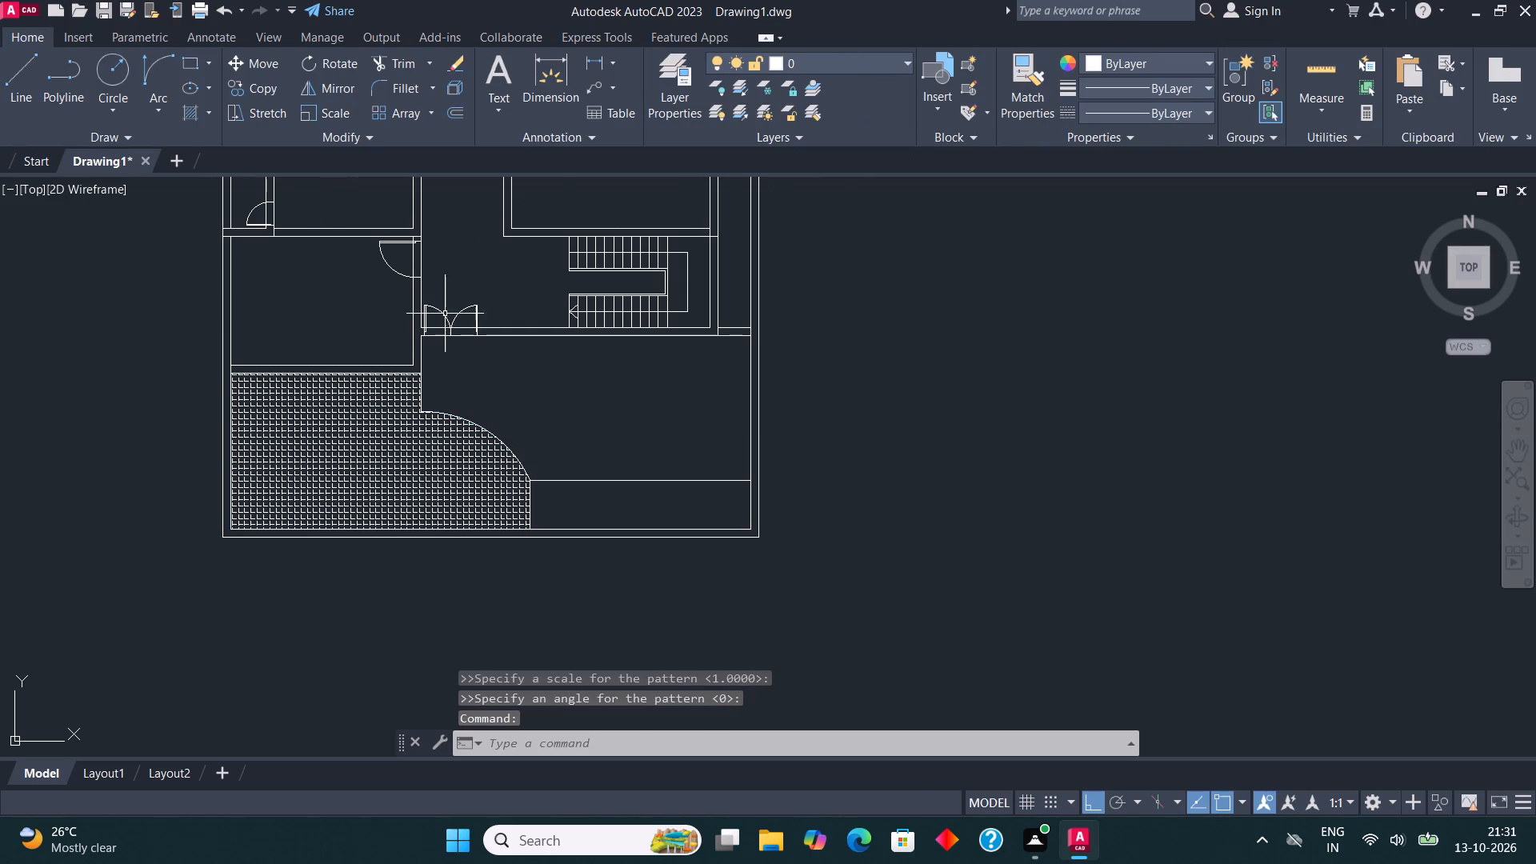
Hatch the rectangular strip along the front boundary with the ANGLE pattern at scale 2.
key(h)
key(Return)
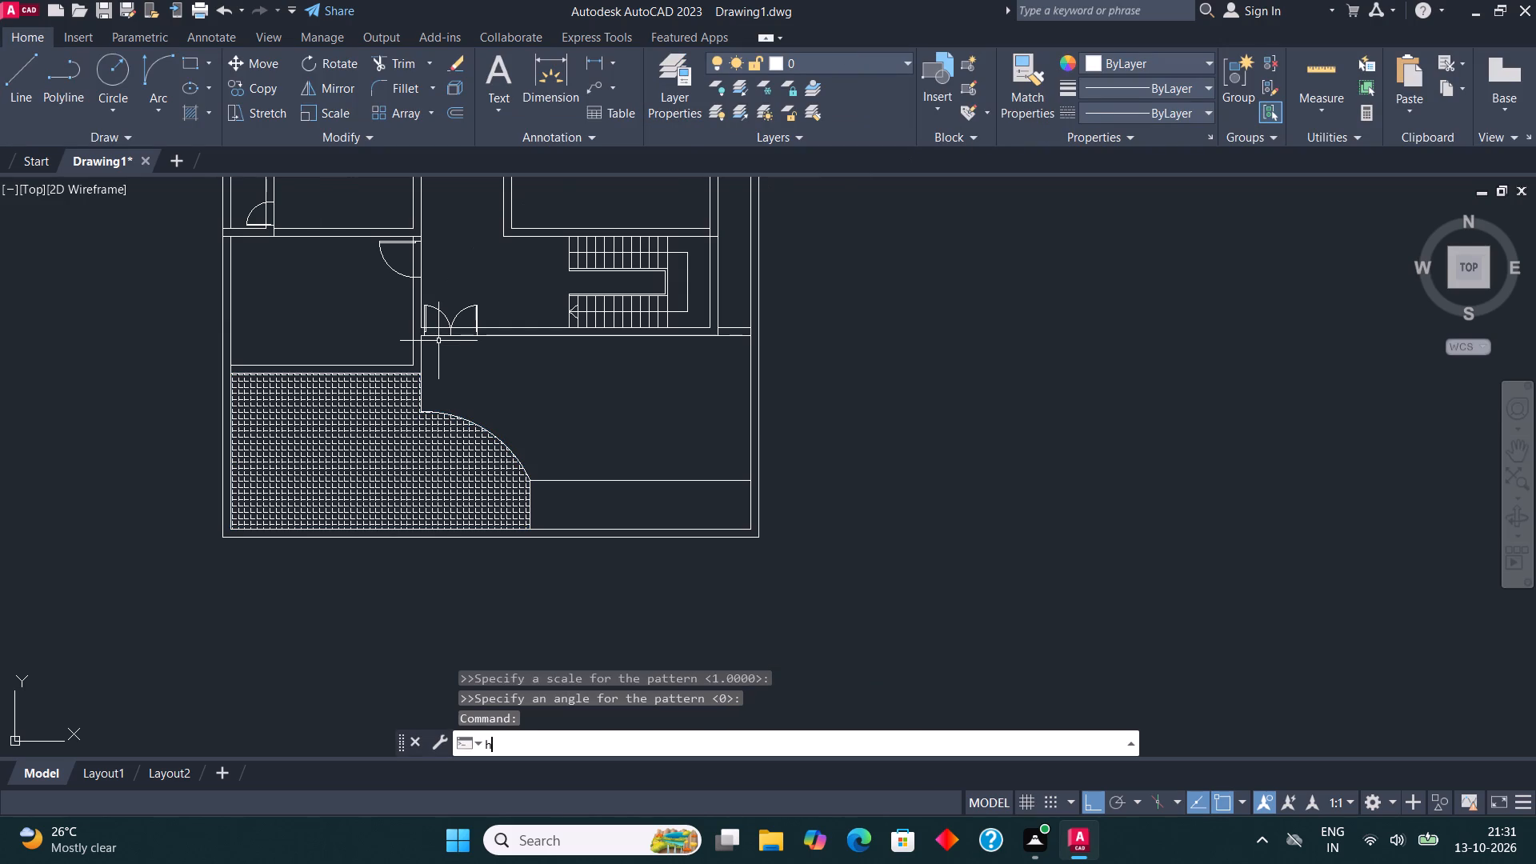
click(255, 71)
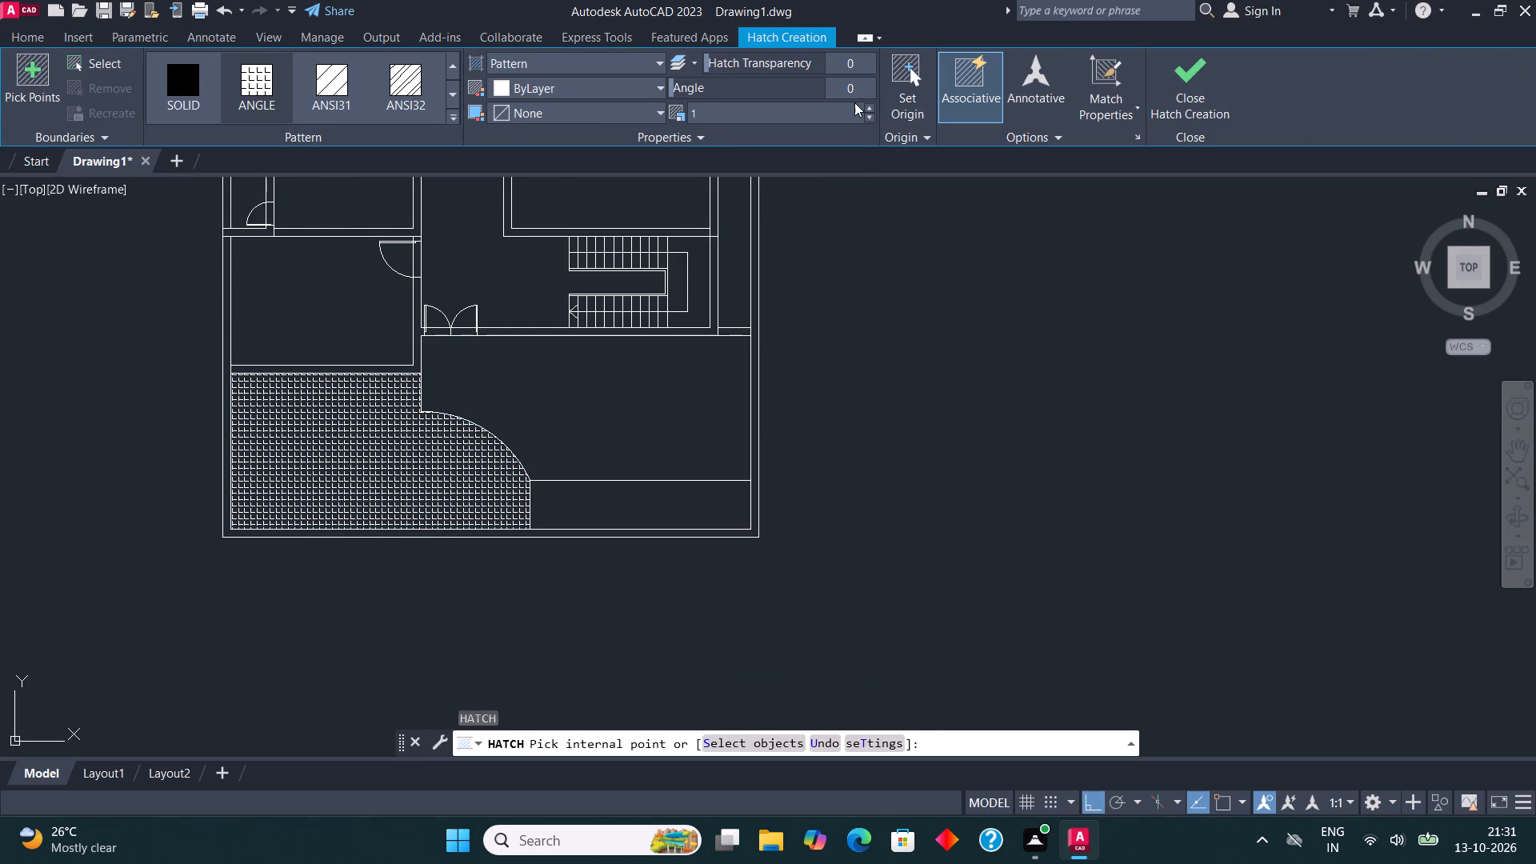
click(868, 103)
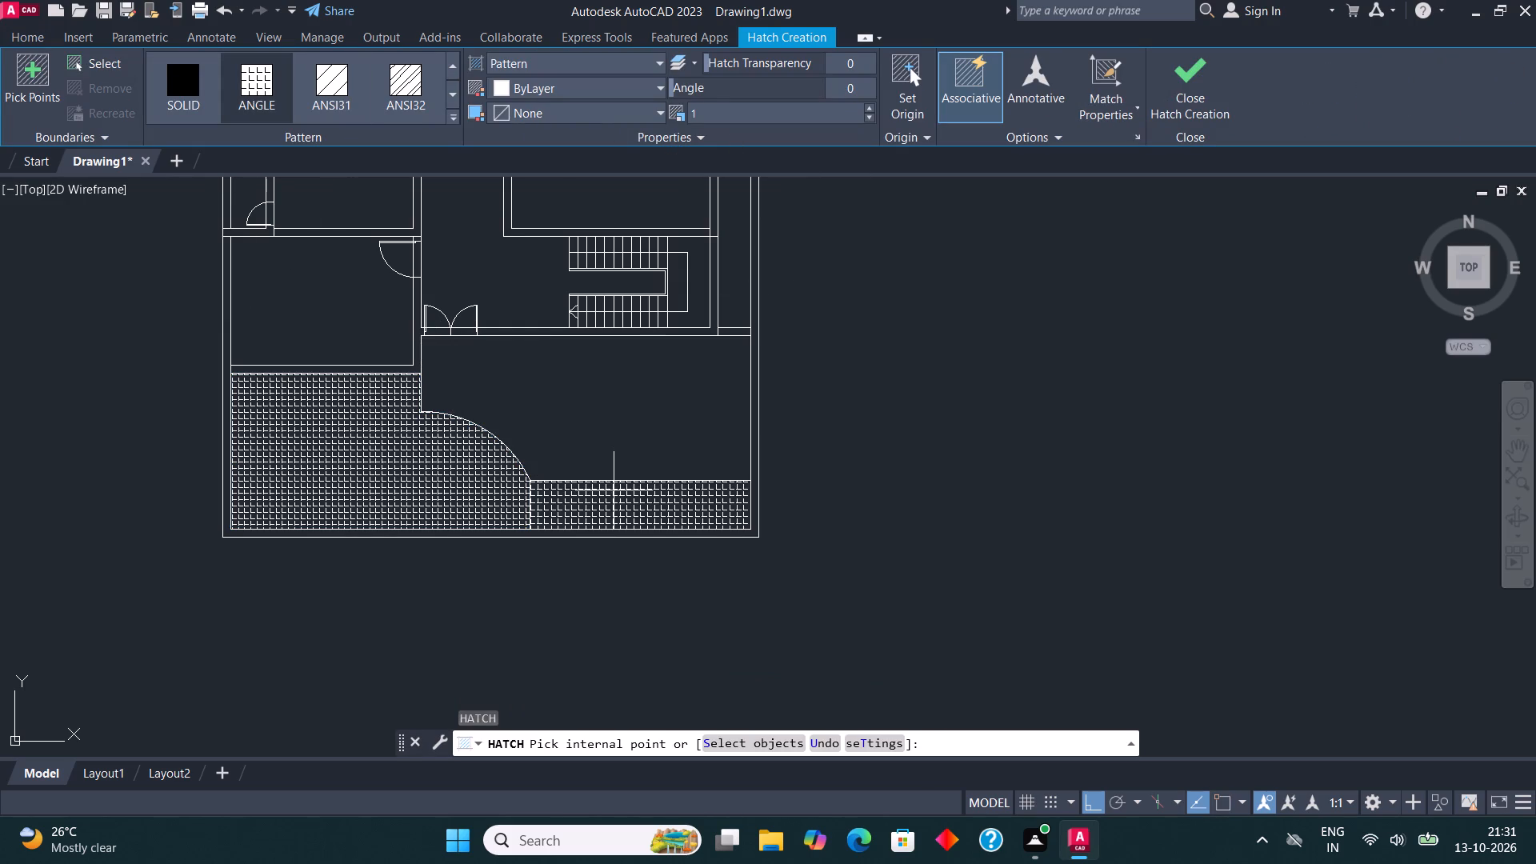
click(615, 490)
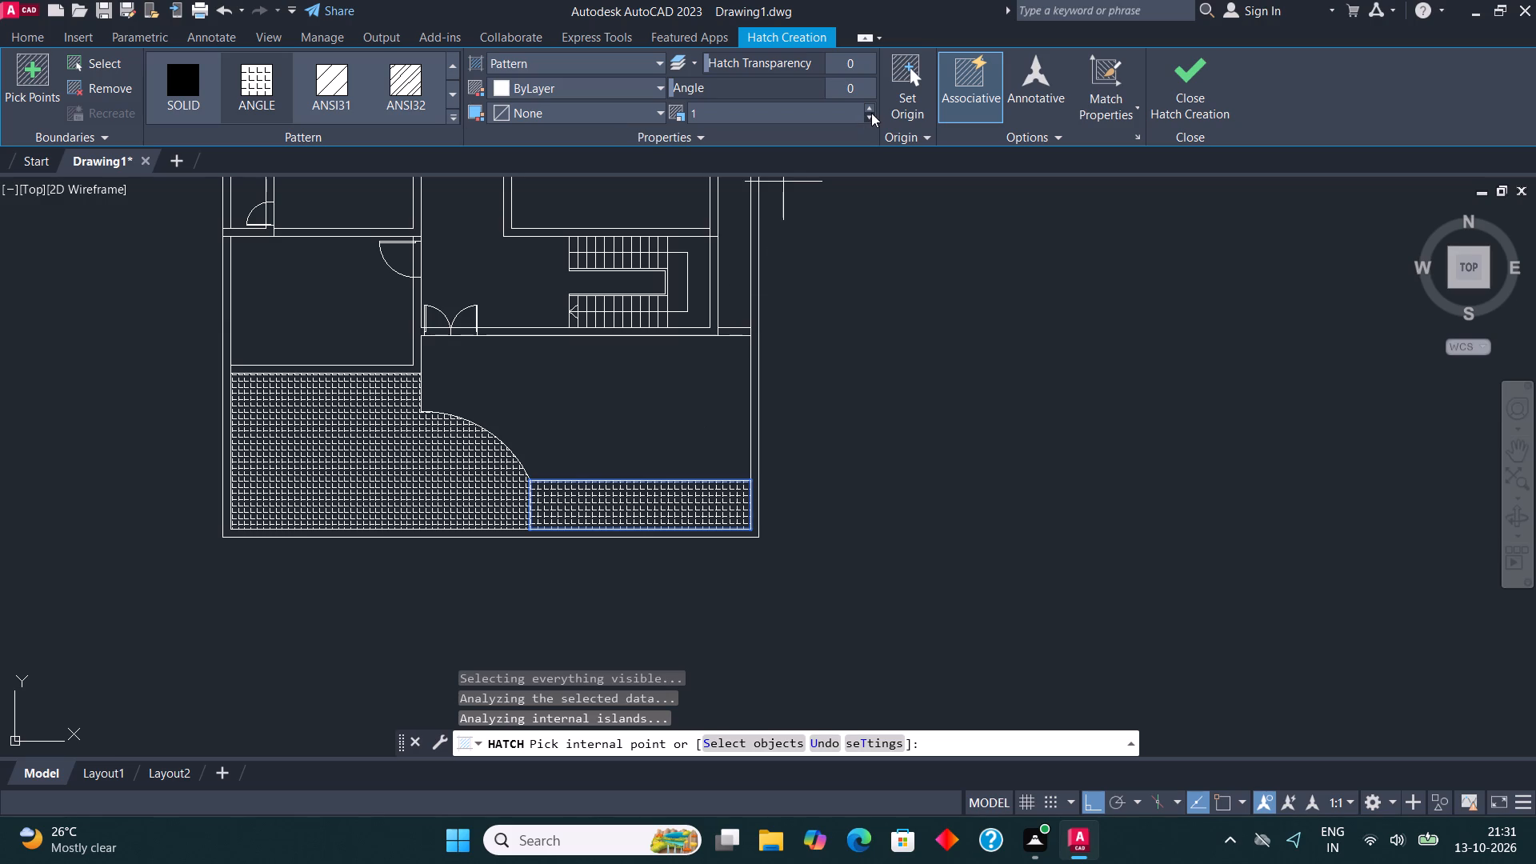
click(870, 107)
click(870, 107)
double_click(870, 107)
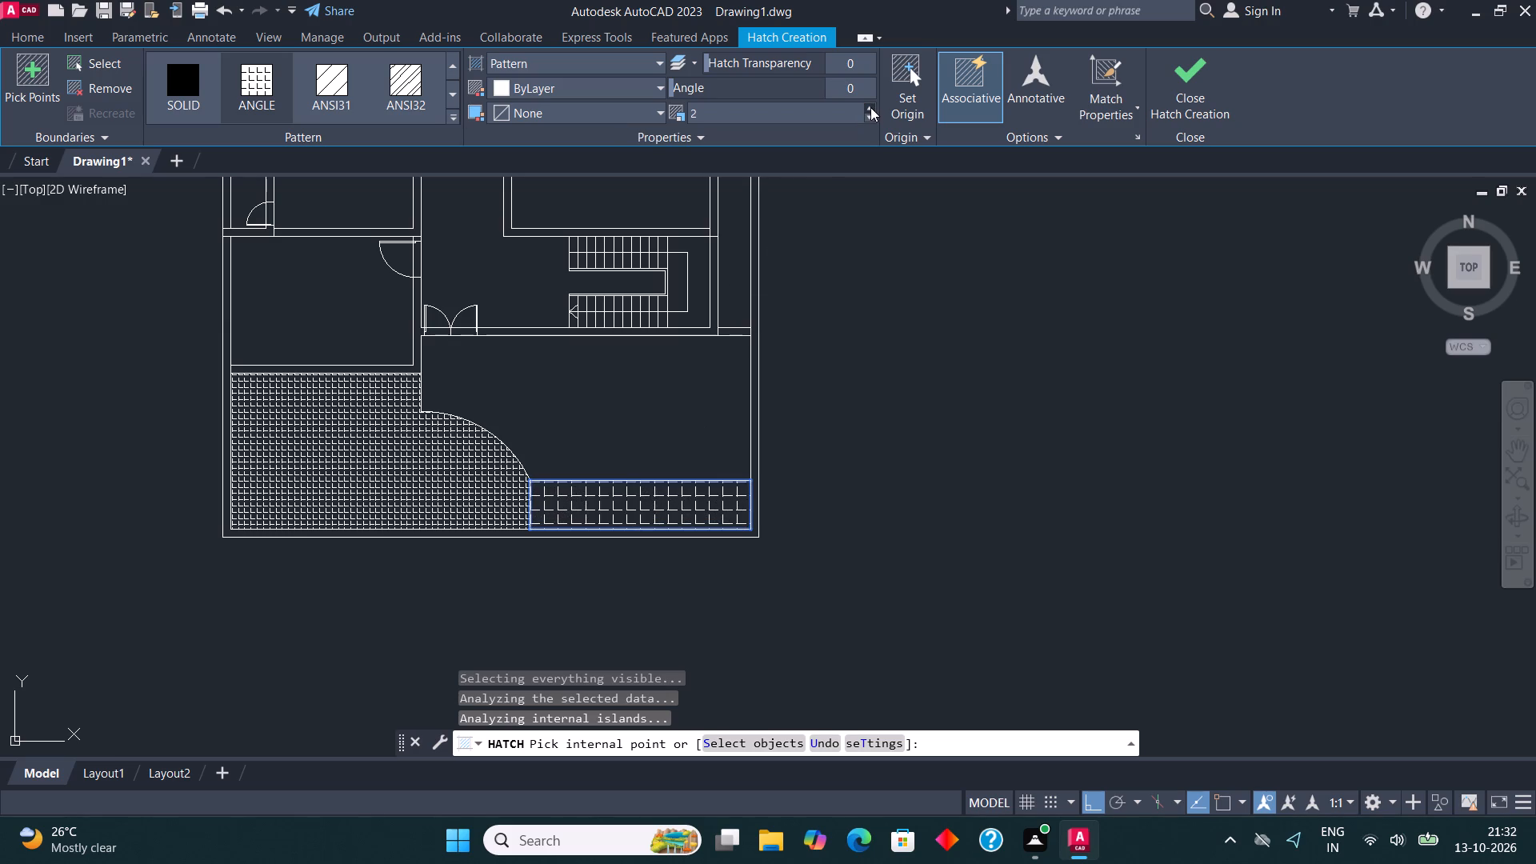
click(870, 120)
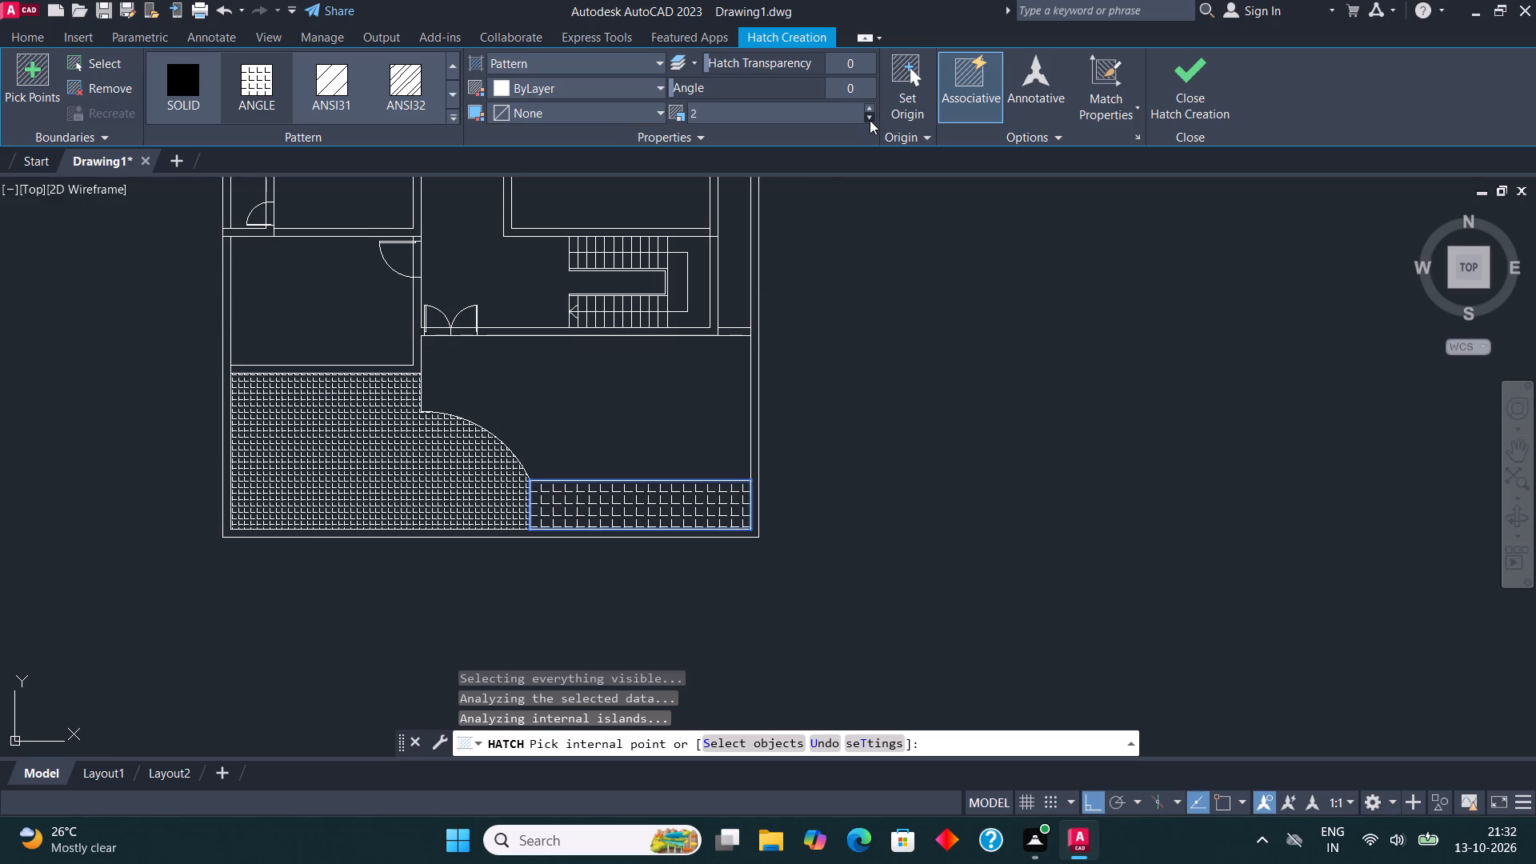
click(1166, 82)
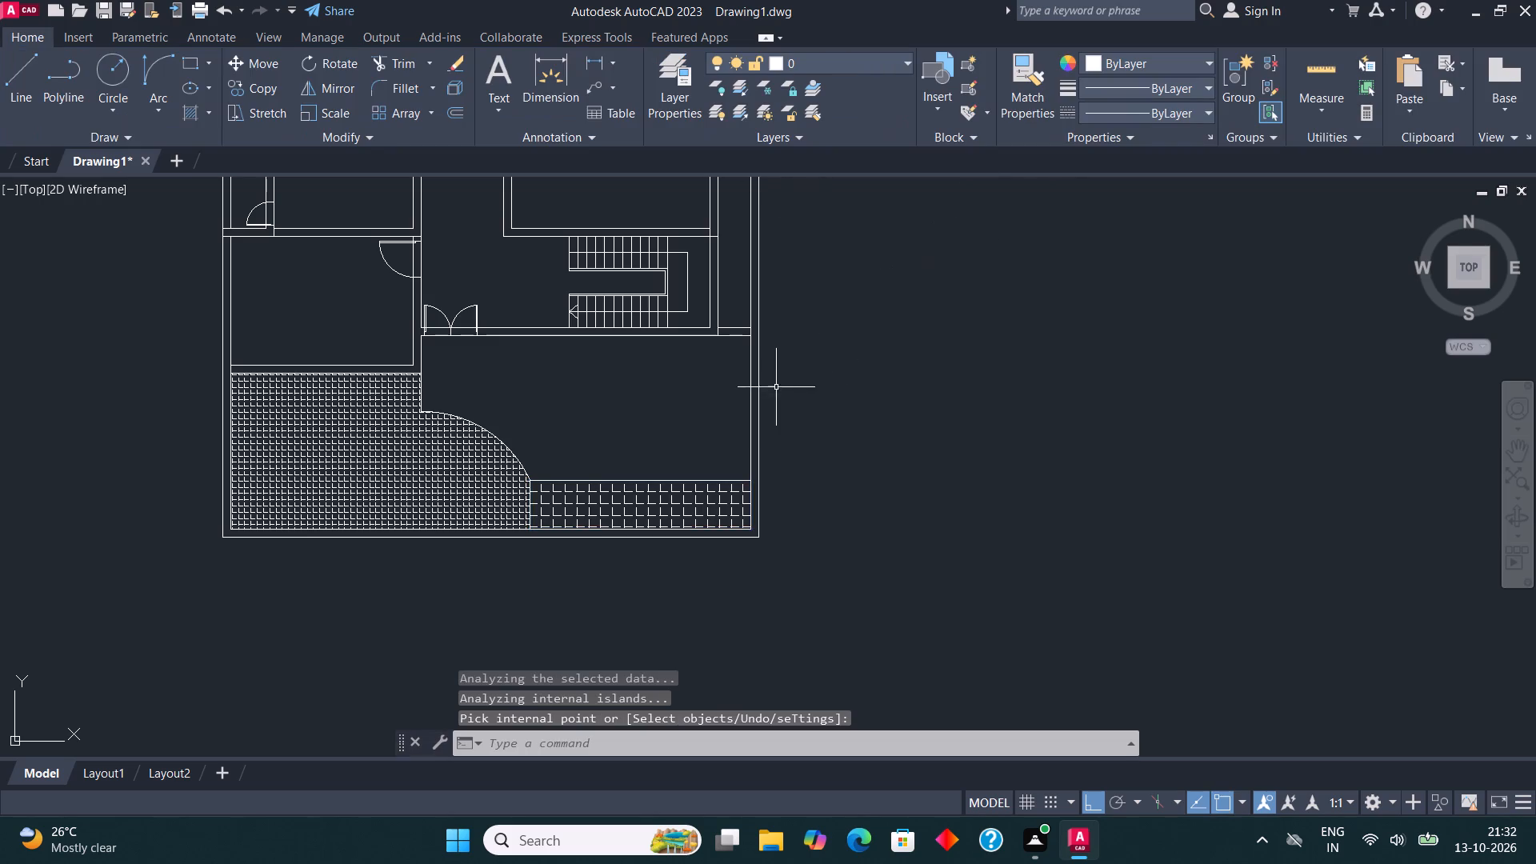
Scale the car symbol beside the plan down to about half its size, using a base point inside the car.
scroll(776, 392, down, 1)
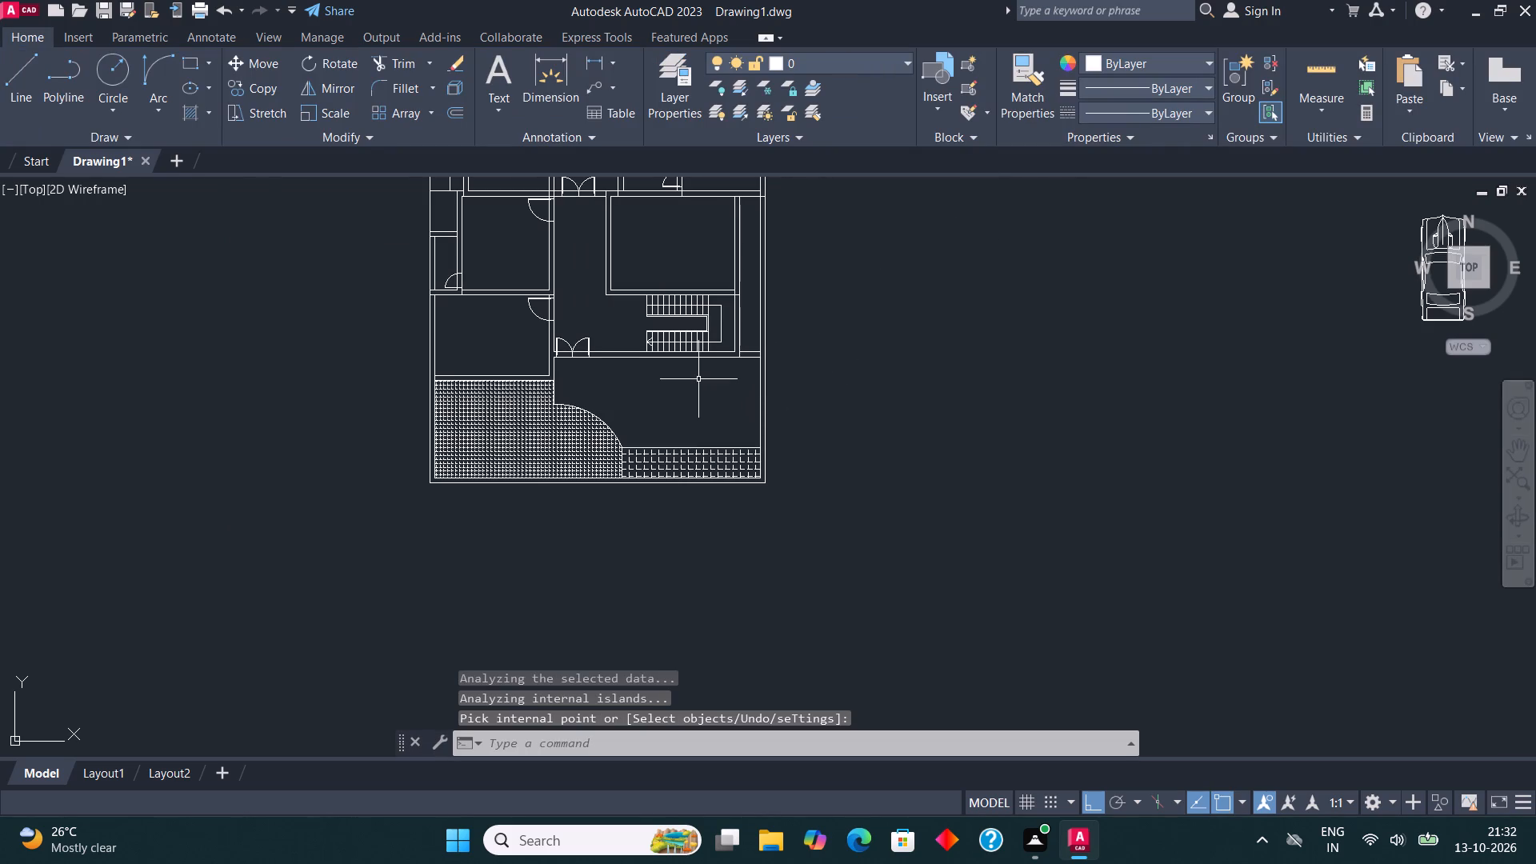
middle_drag(732, 405, 523, 470)
scroll(523, 470, down, 1)
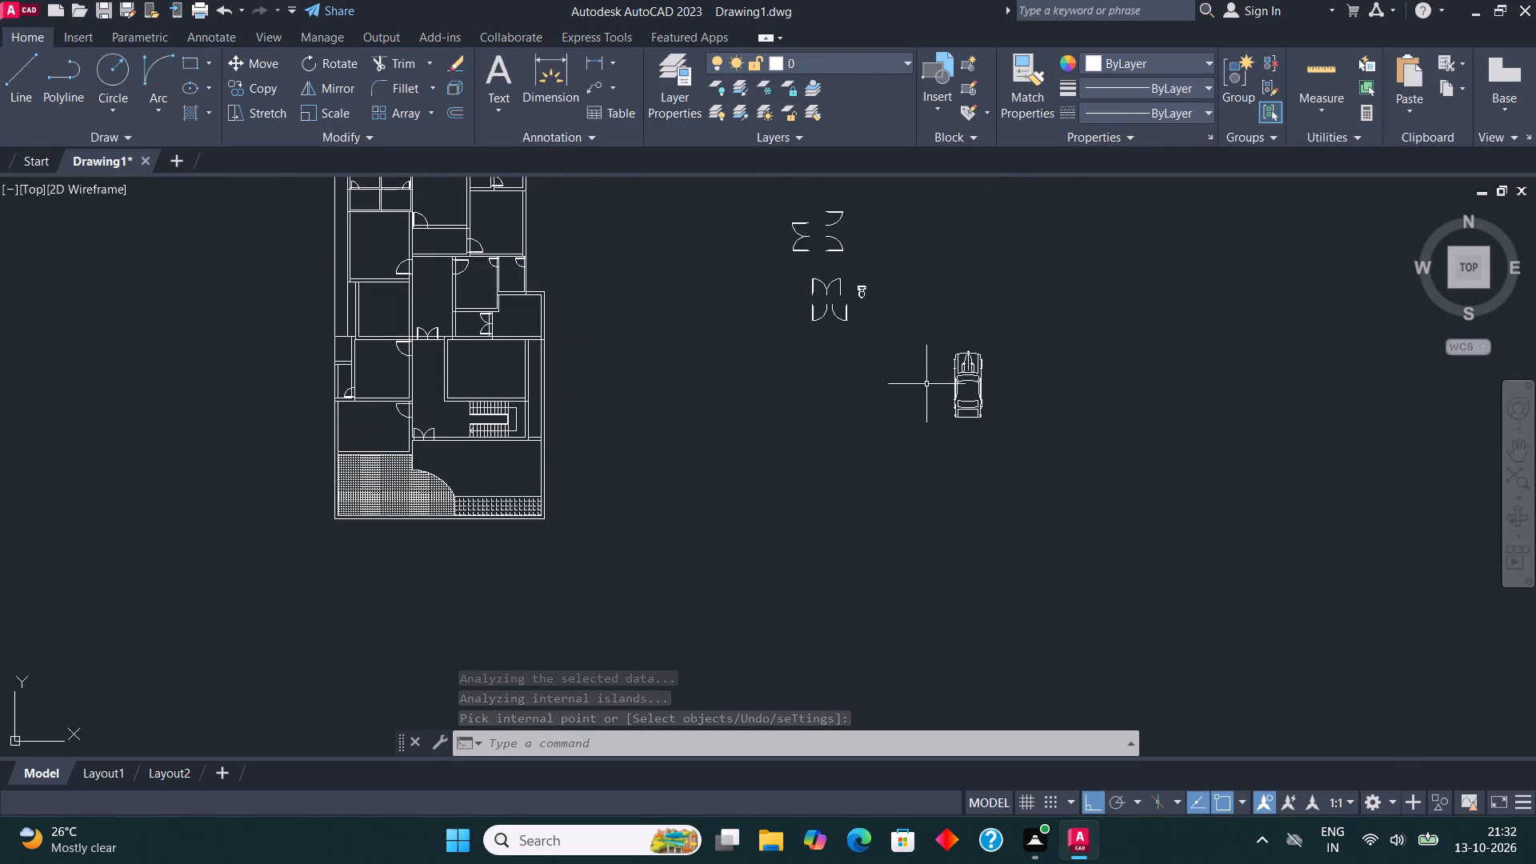
scroll(1018, 370, up, 2)
click(875, 387)
click(796, 374)
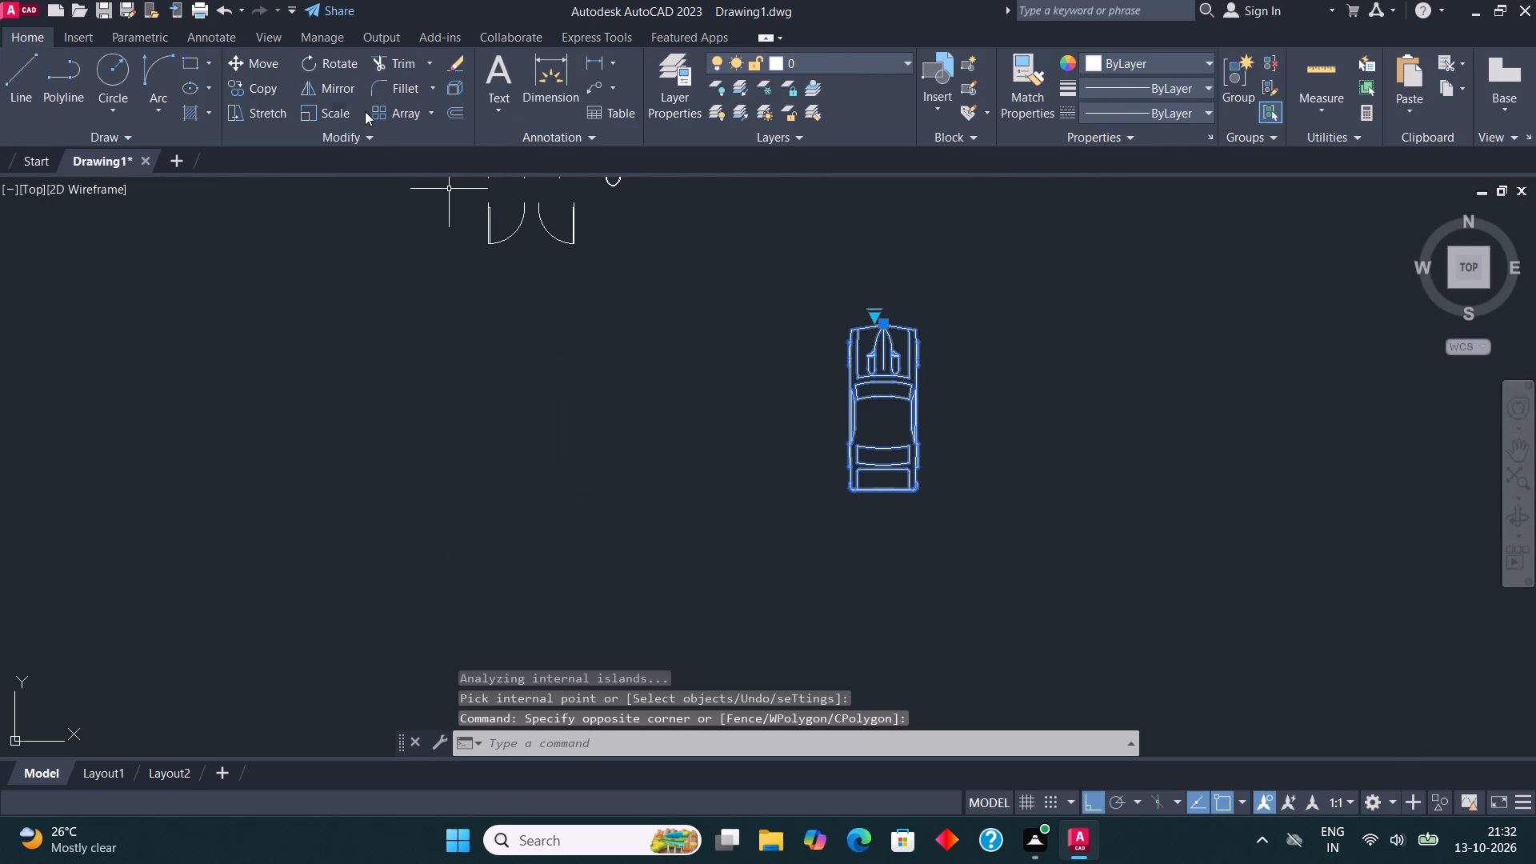
click(337, 111)
click(867, 426)
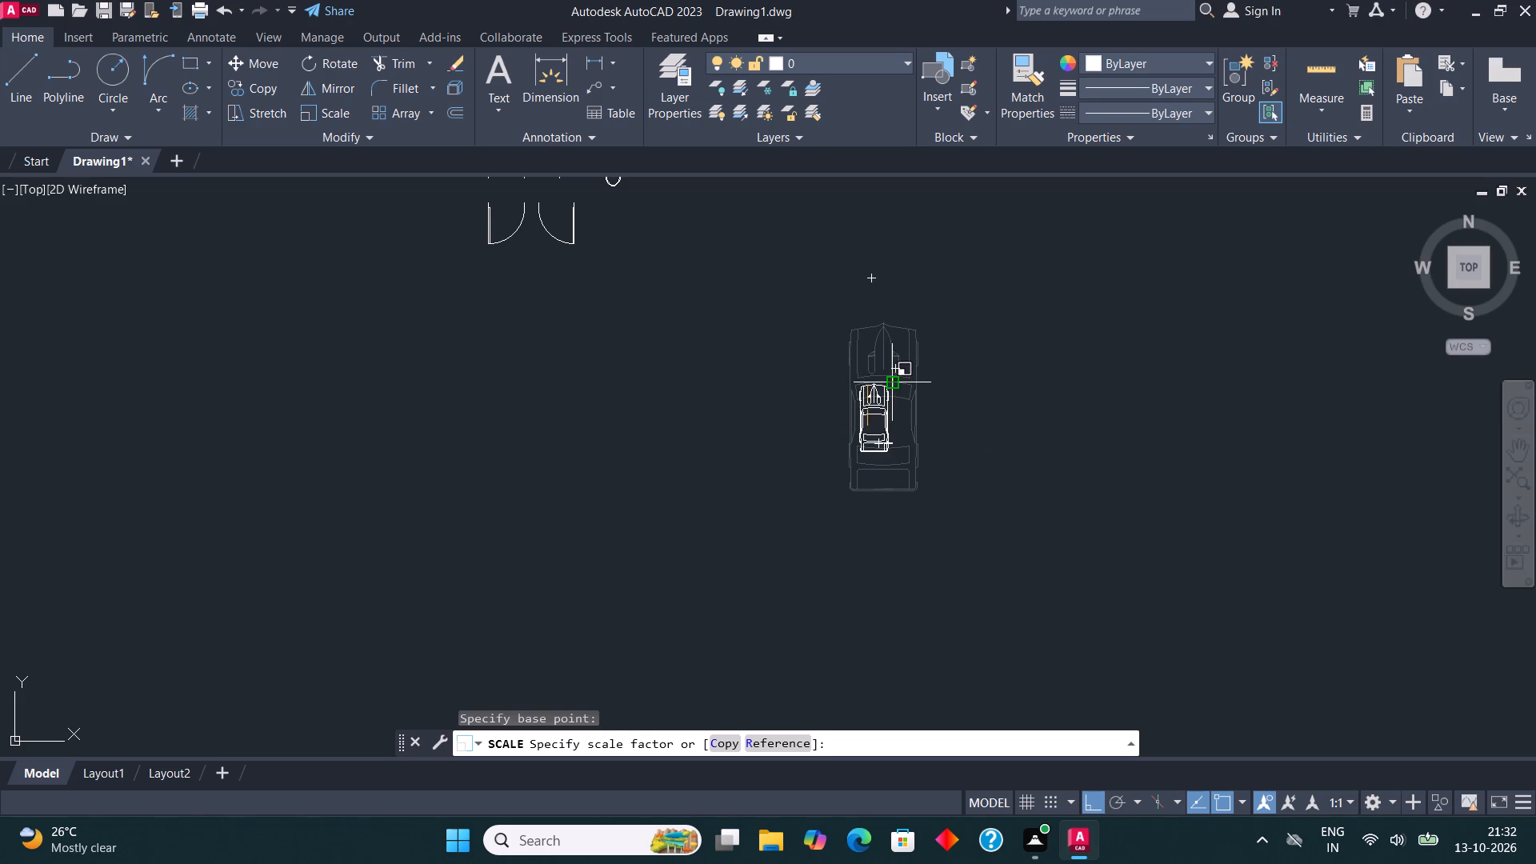
click(895, 377)
Copy the car symbol into the front parking area near the right boundary wall, with Ortho off.
click(890, 421)
click(266, 83)
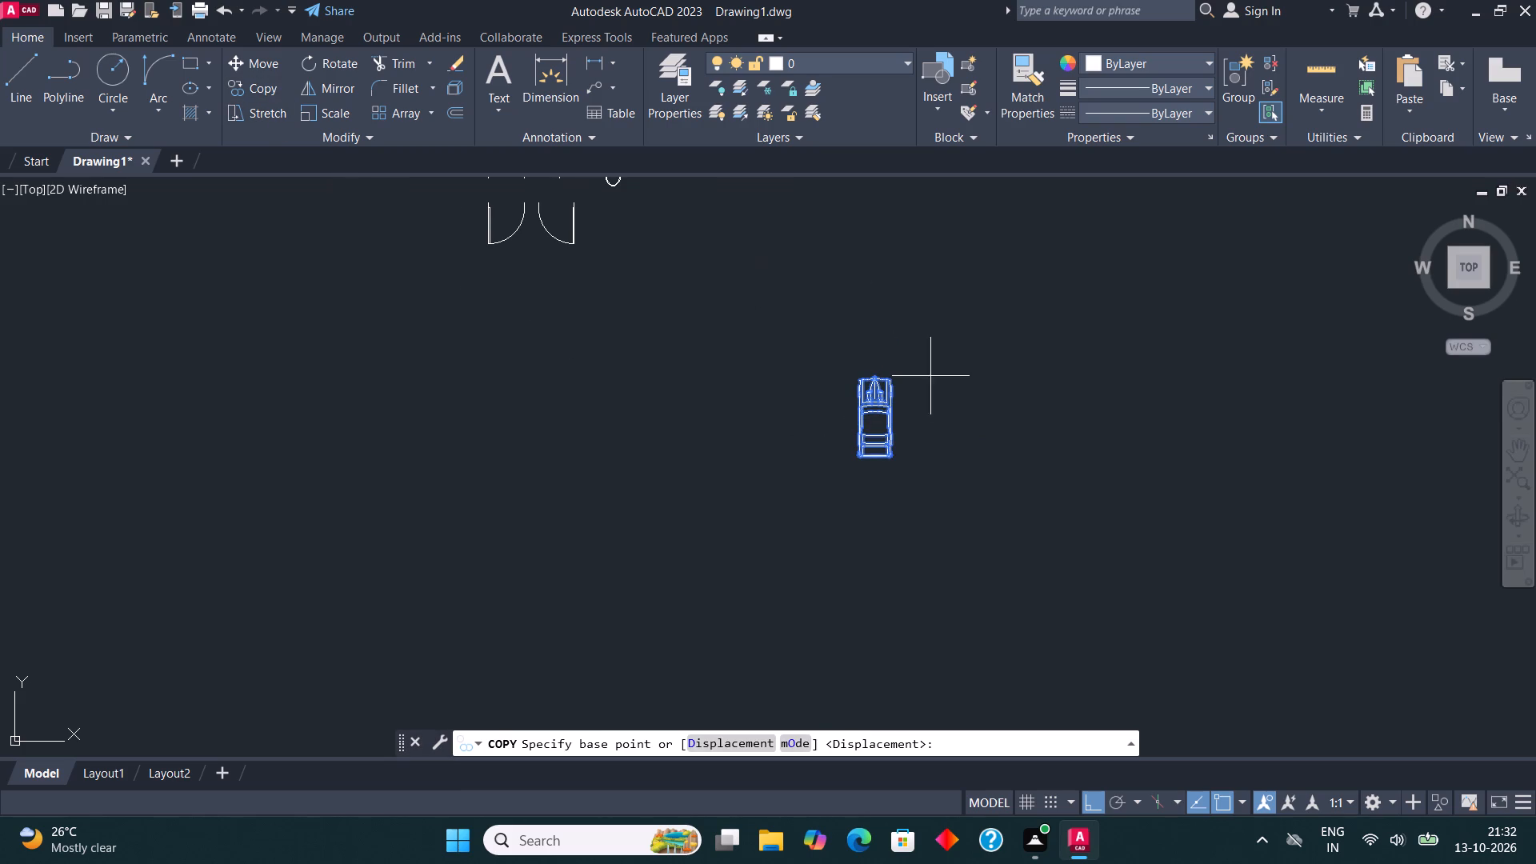
click(894, 422)
scroll(1014, 377, down, 2)
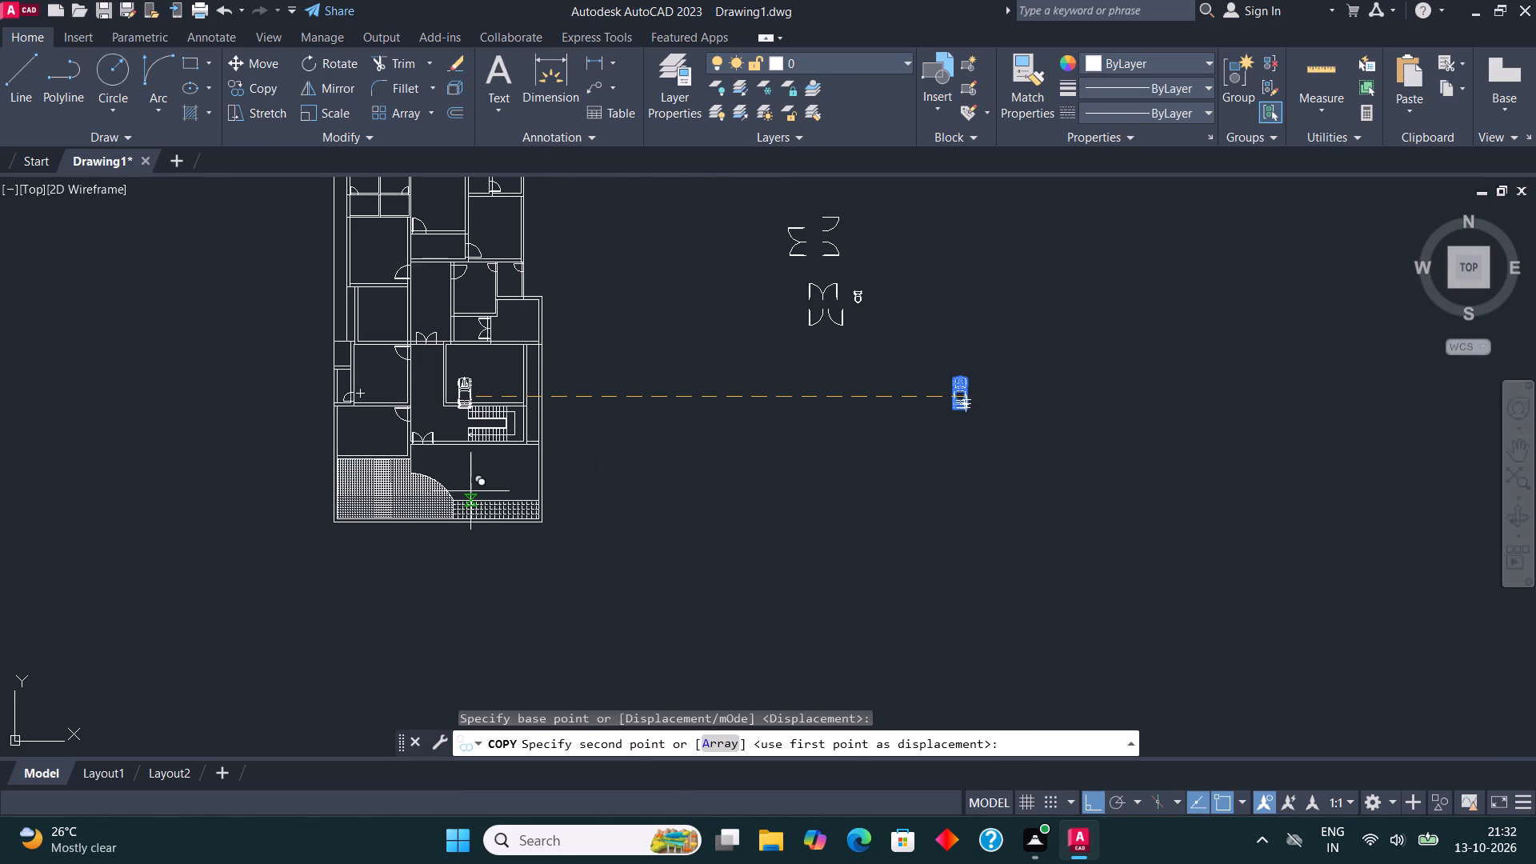
key(F8)
scroll(476, 490, up, 3)
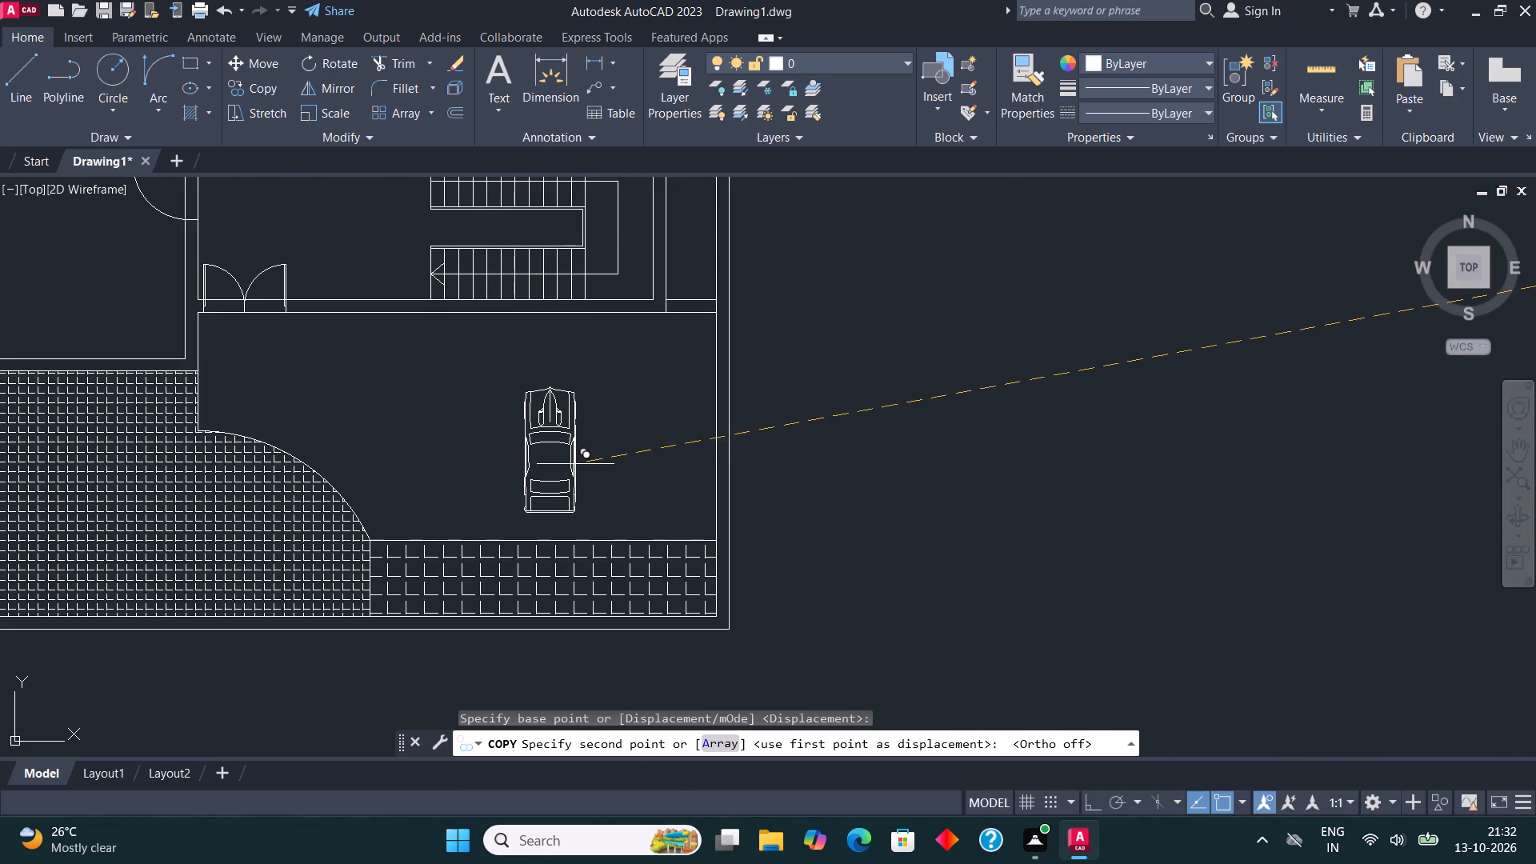
click(659, 446)
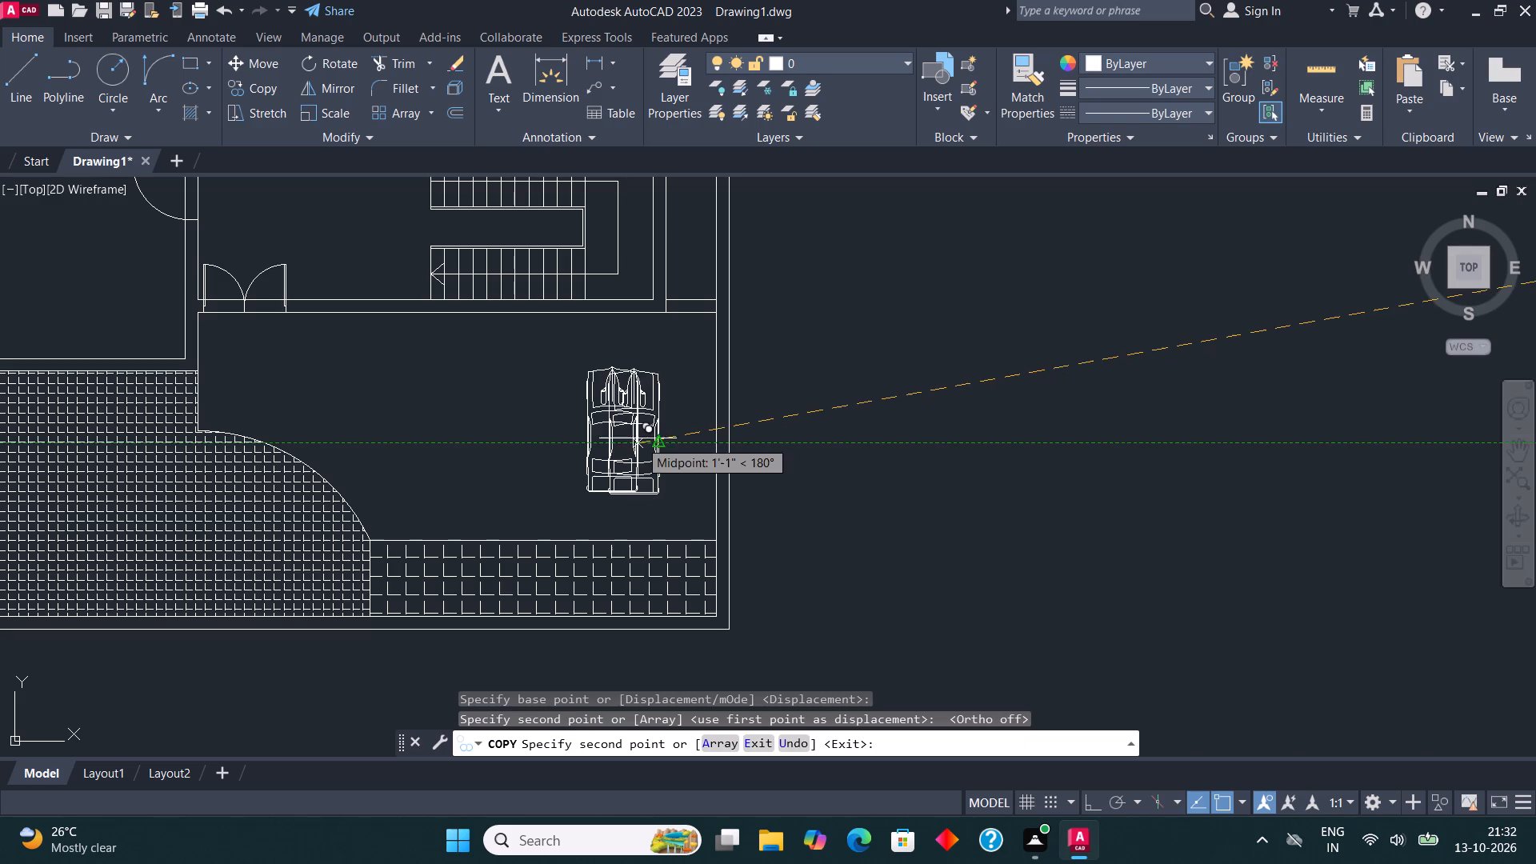
key(Escape)
Scale up the car in the parking area to about one and a half times its size.
click(628, 432)
click(580, 407)
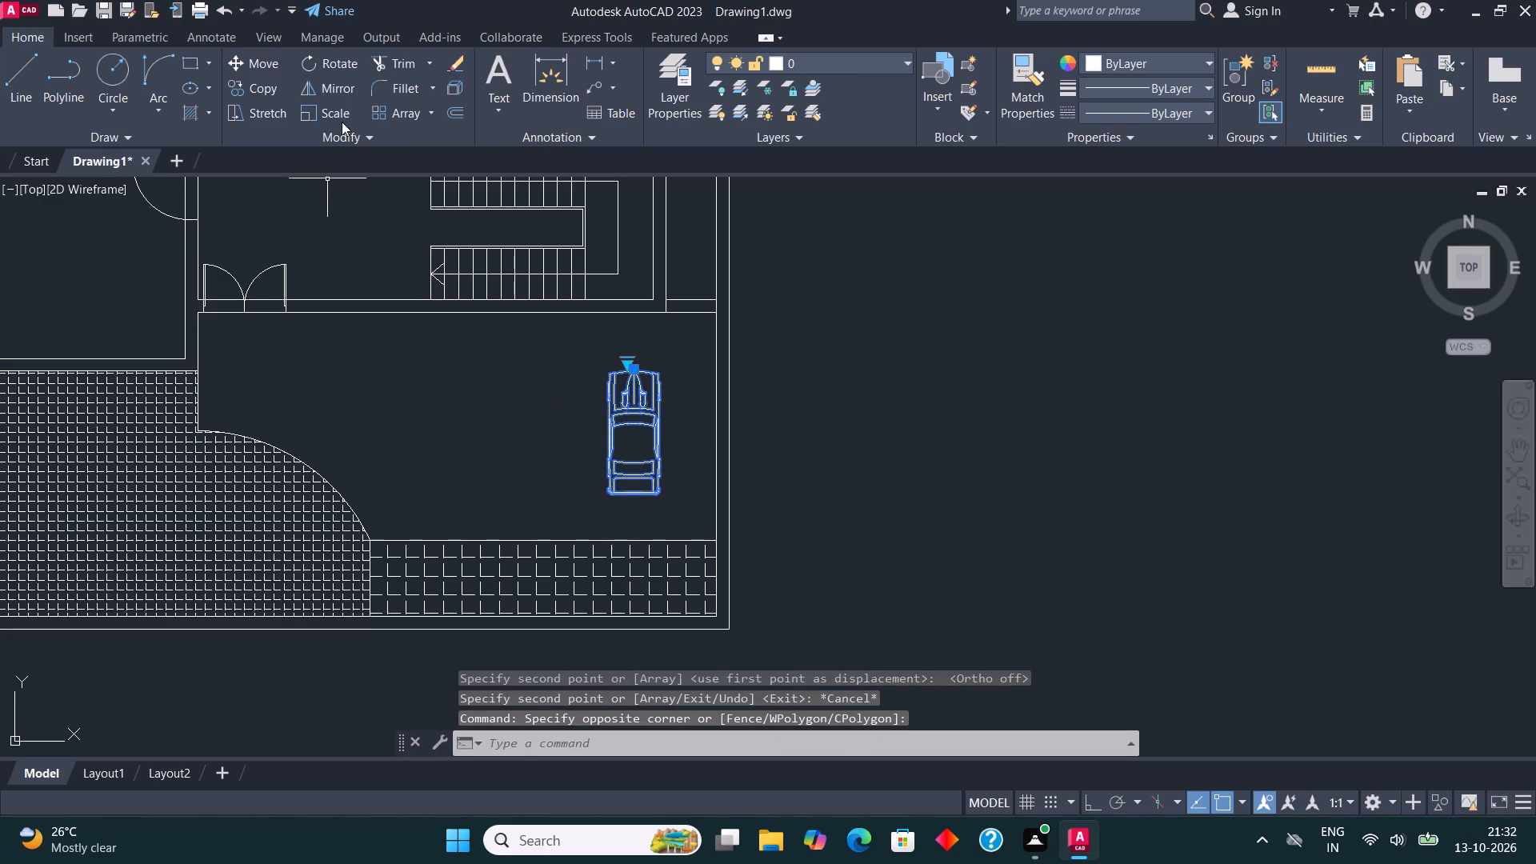
click(342, 122)
click(643, 444)
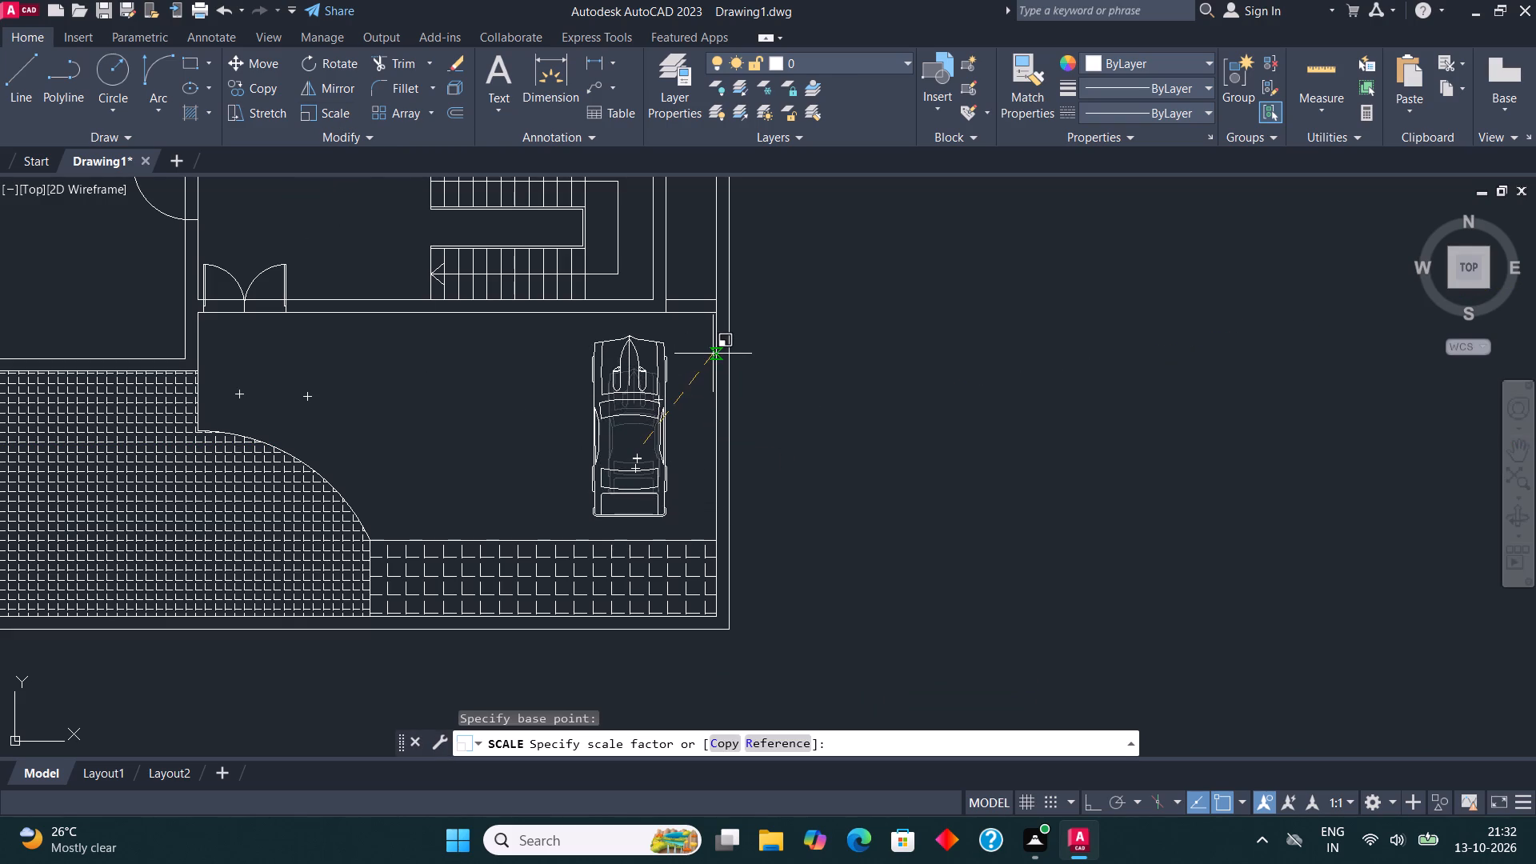
click(712, 354)
Copy the enlarged car to its left, so two cars stand side by side in the parking area.
click(616, 411)
click(587, 394)
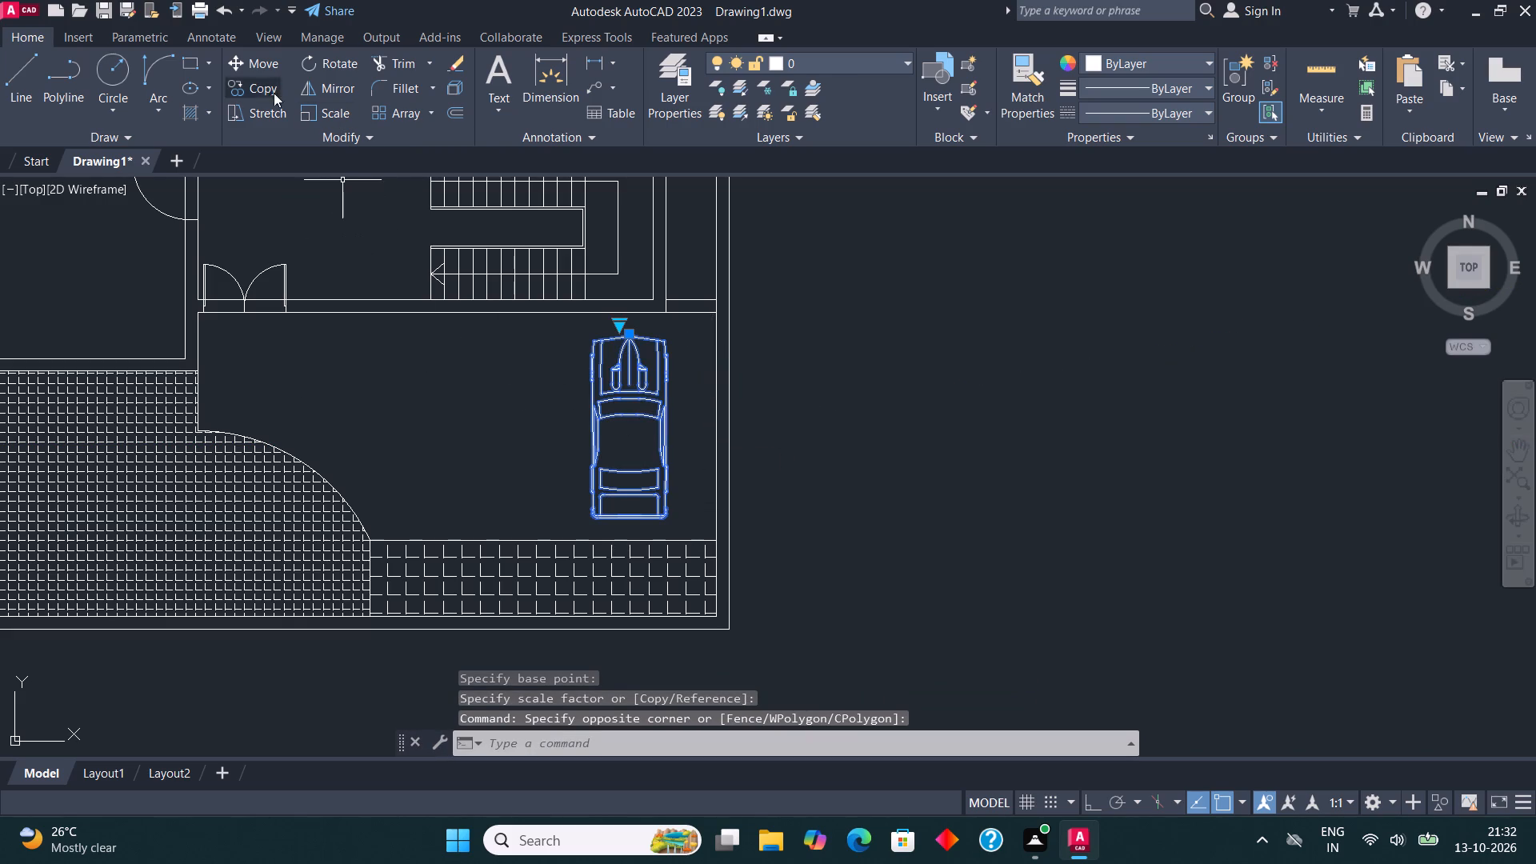
click(261, 84)
click(621, 456)
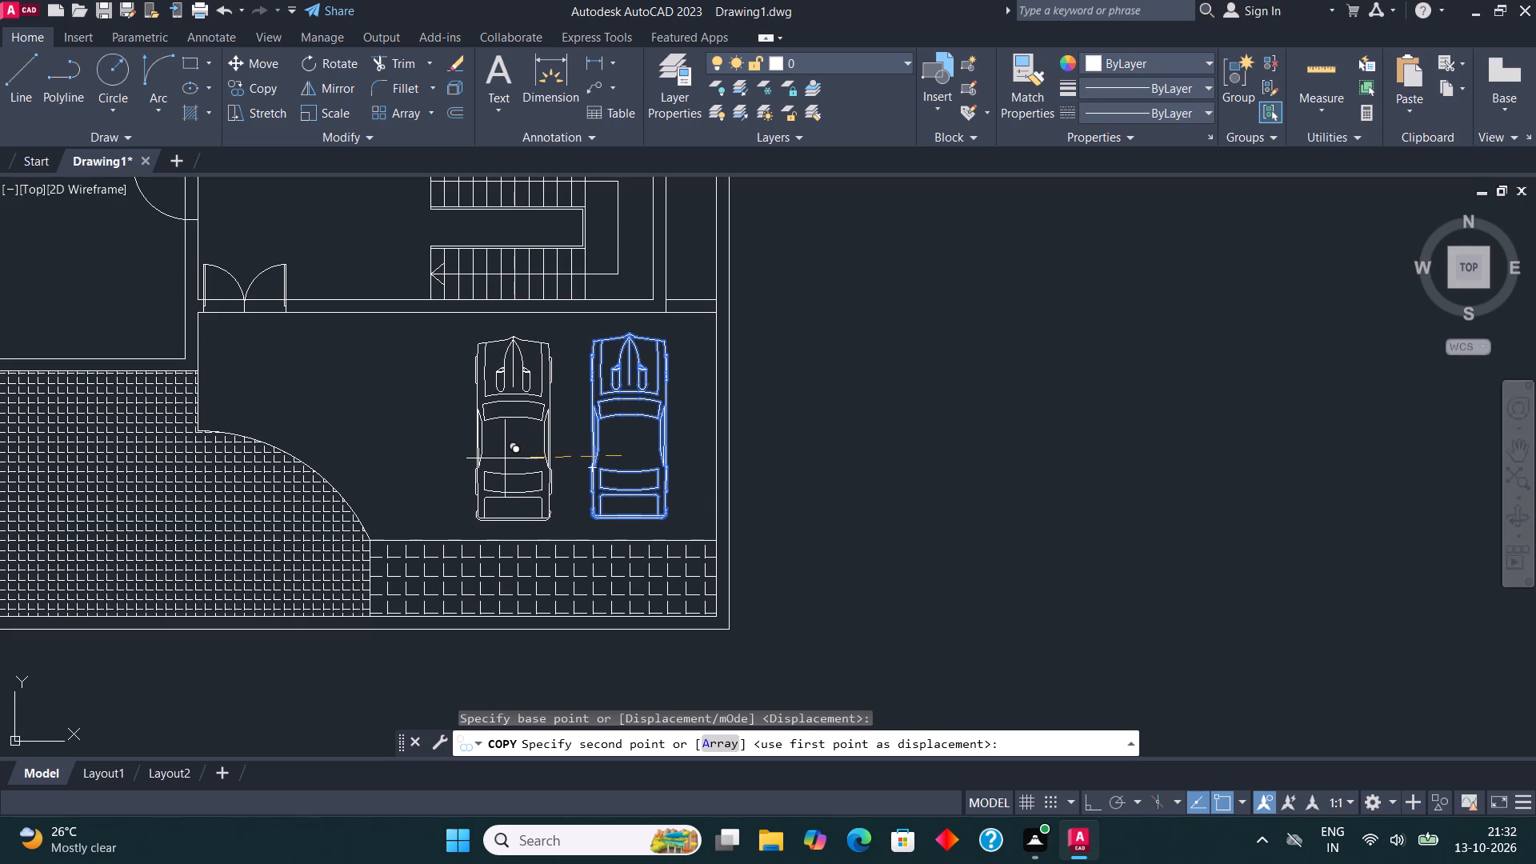
click(505, 458)
scroll(570, 438, down, 2)
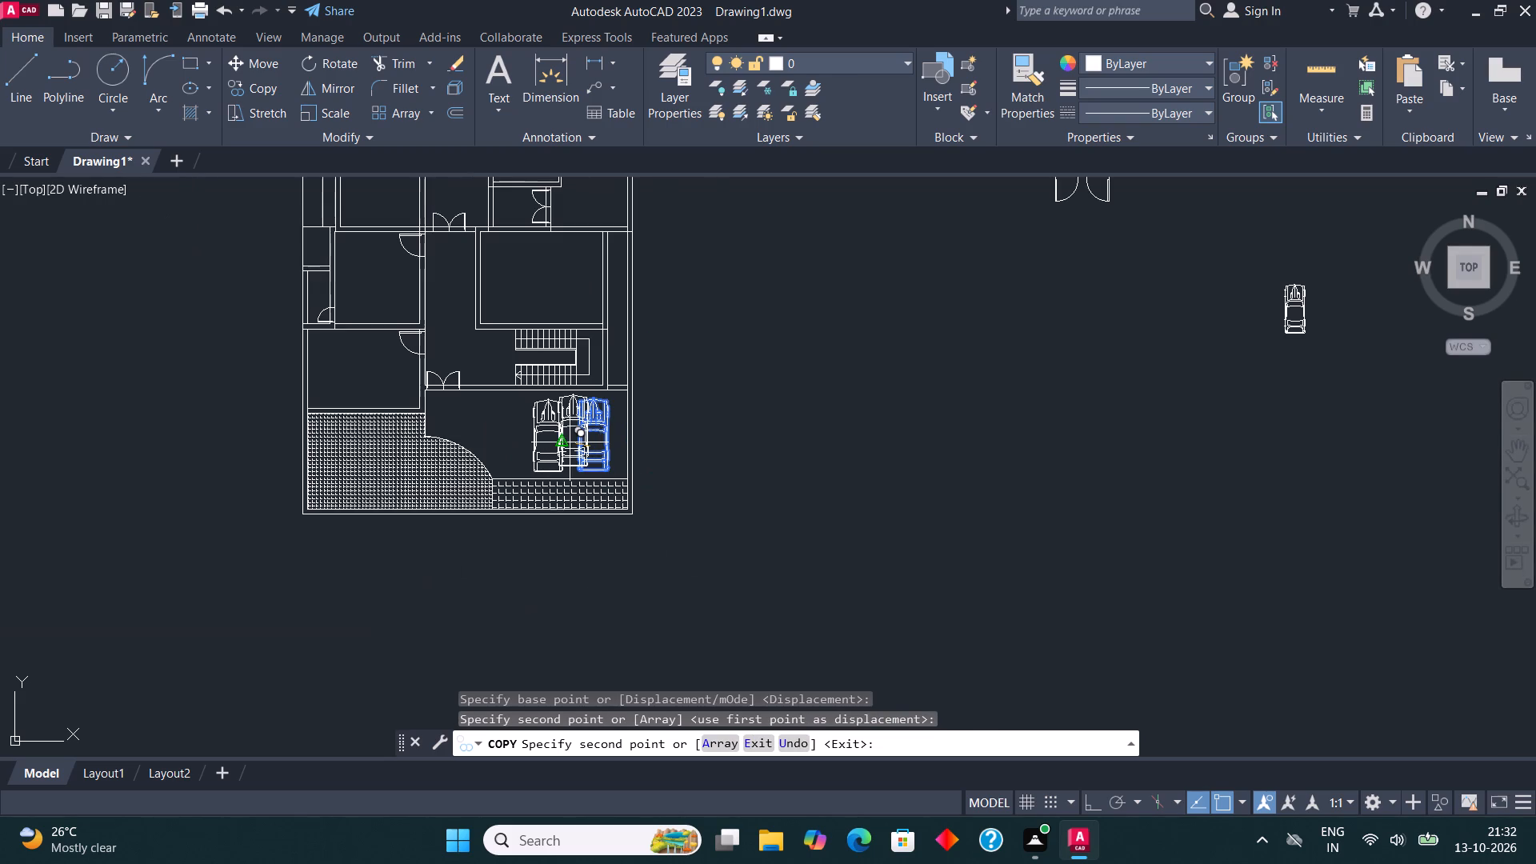
key(Escape)
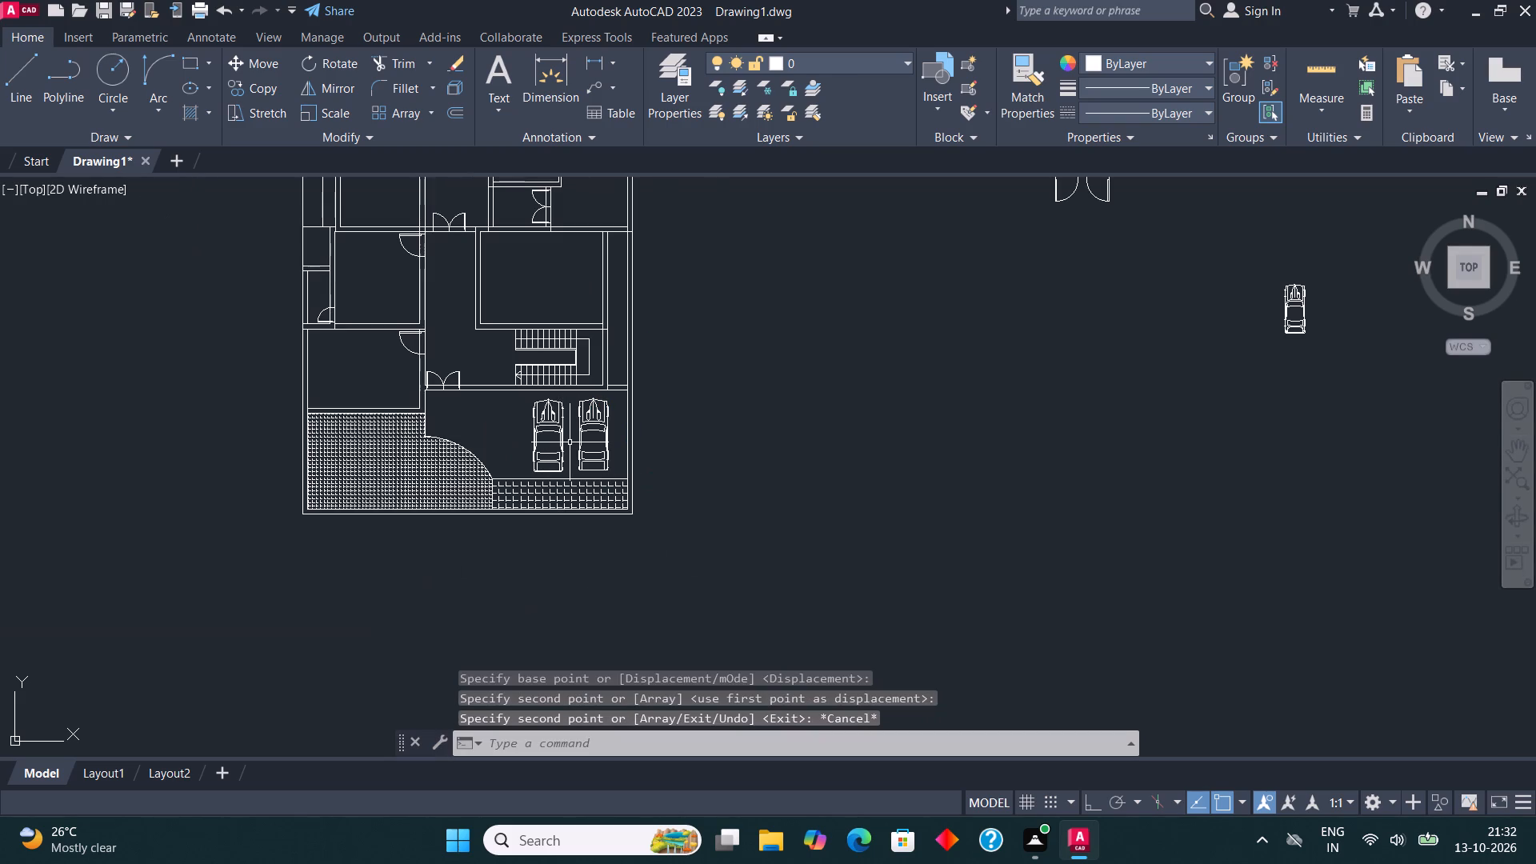
Trim the wall lines crossing the front-left room's door opening and the double entrance door by the parking area.
middle_drag(330, 342, 377, 367)
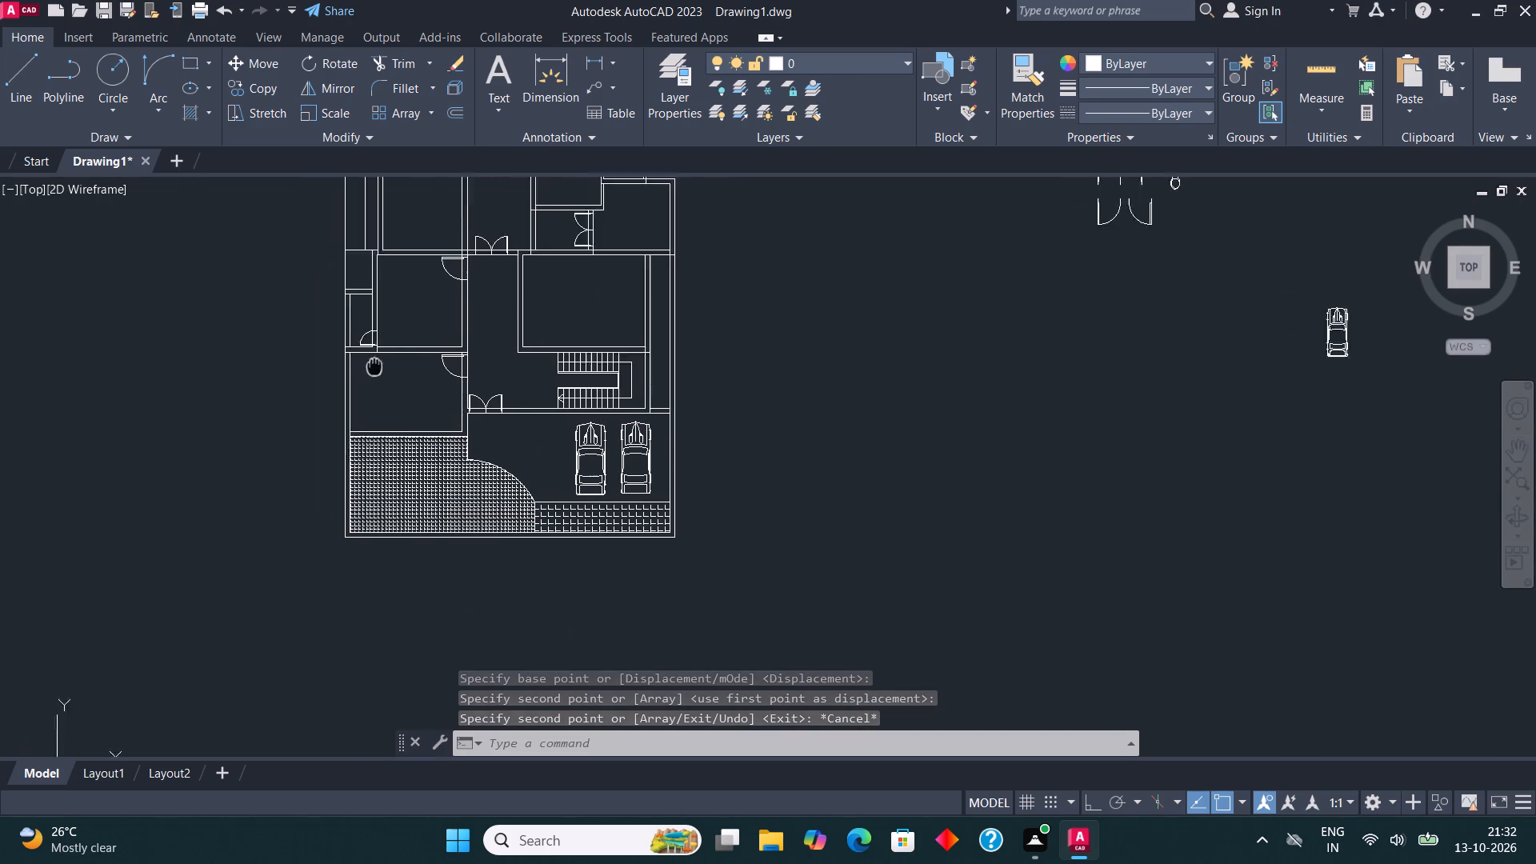
middle_drag(377, 367, 459, 412)
click(406, 62)
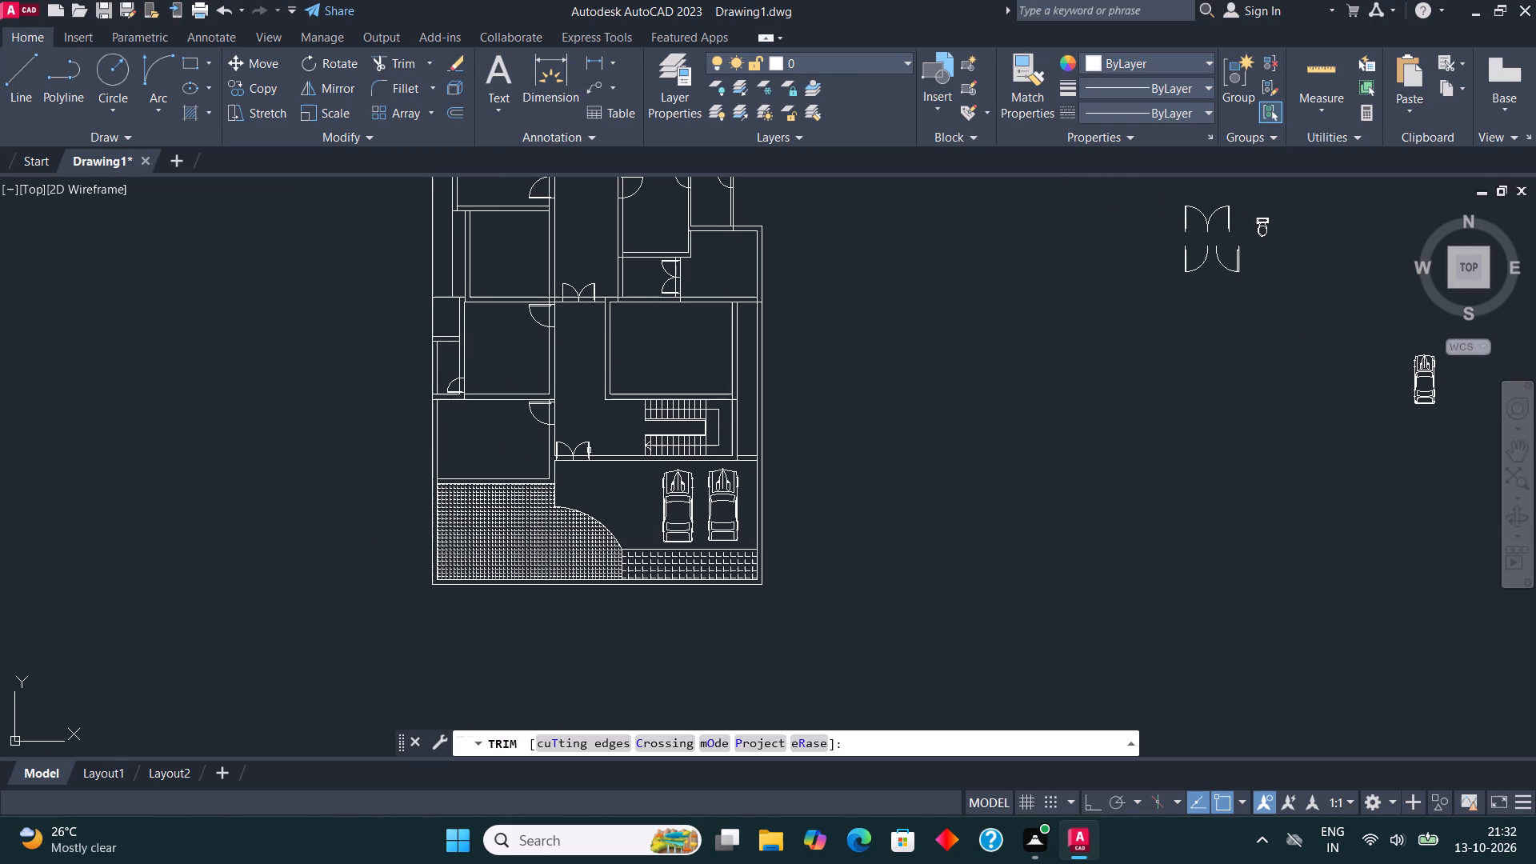
scroll(548, 422, up, 3)
click(554, 387)
click(524, 382)
click(544, 382)
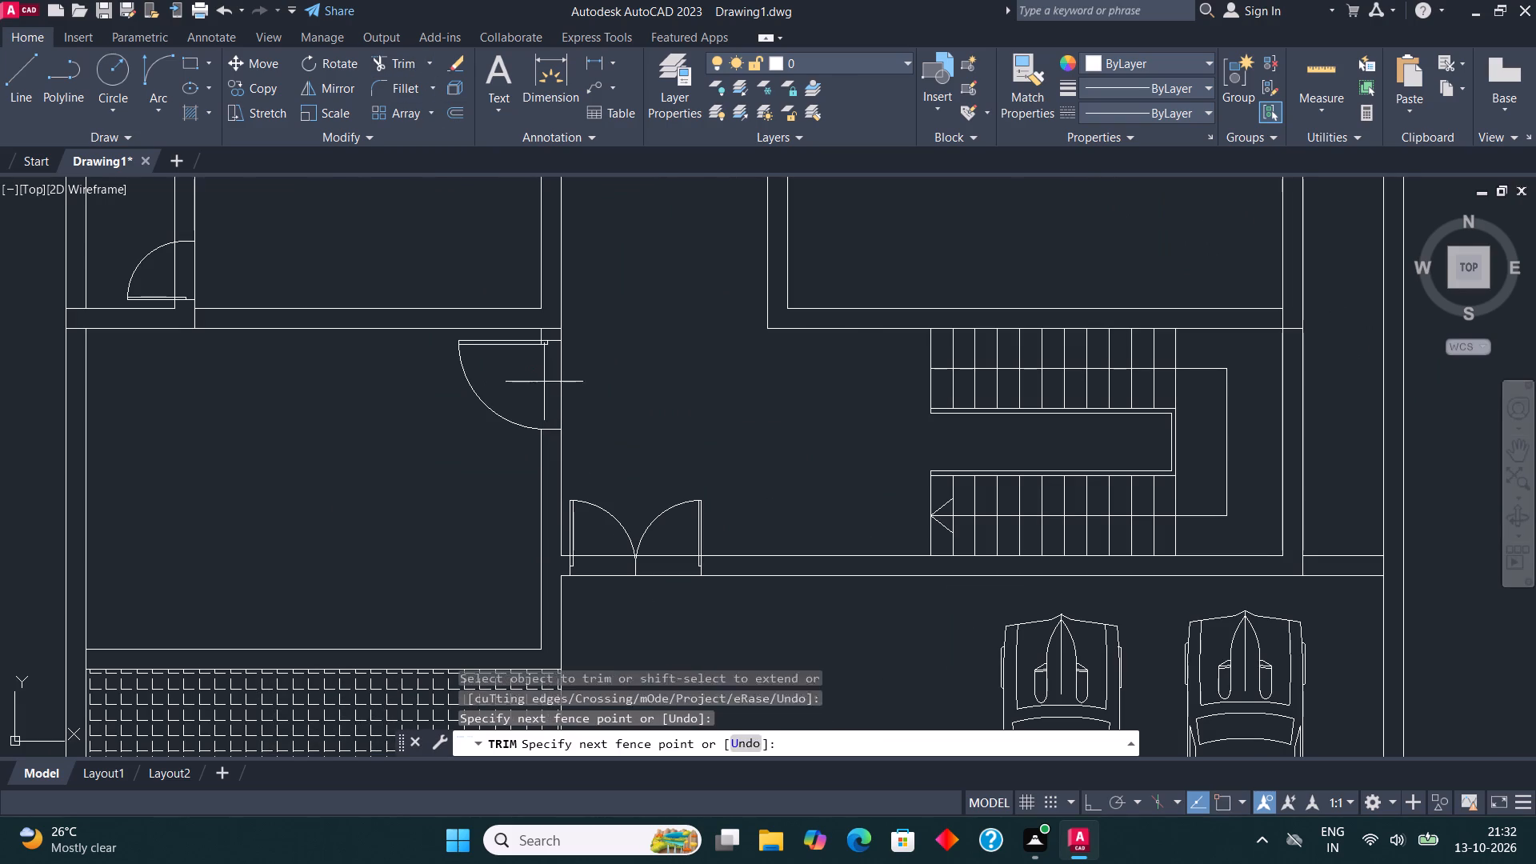
click(593, 377)
click(595, 603)
click(597, 546)
click(683, 603)
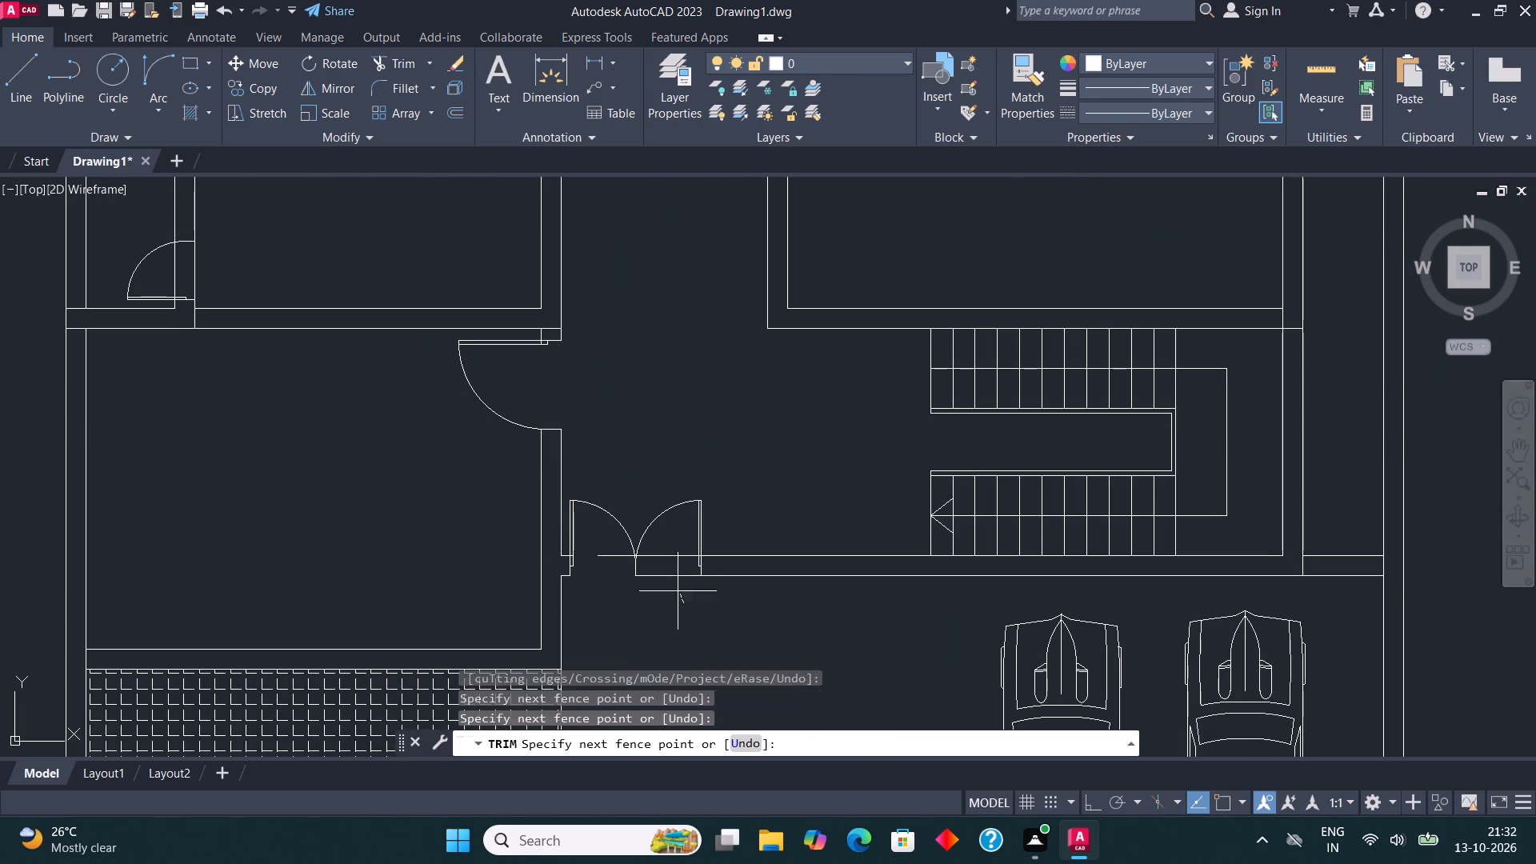
click(671, 542)
click(618, 554)
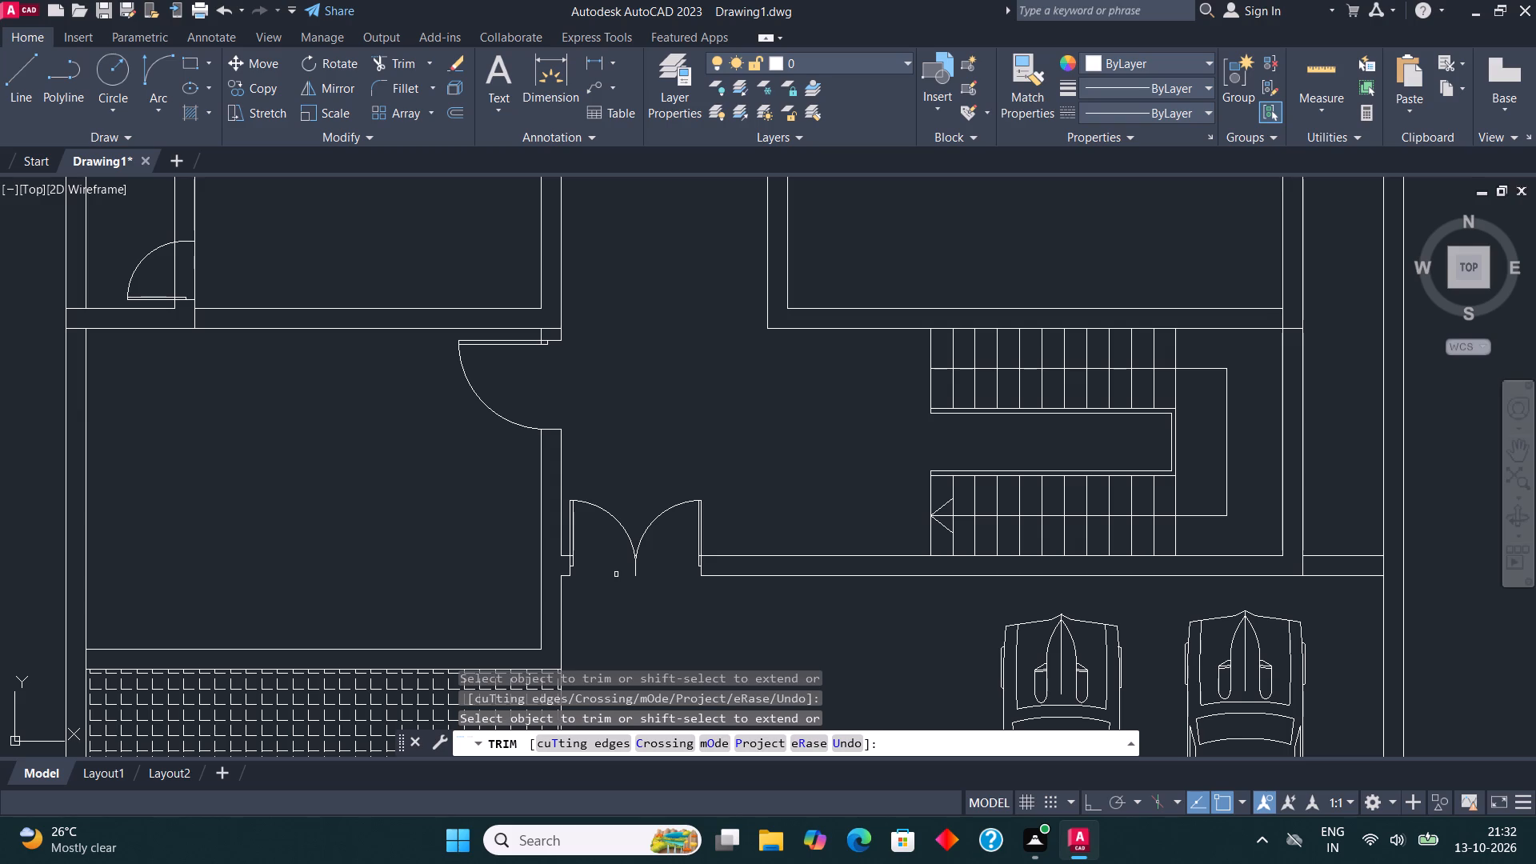
Trim the wall lines across the small left-side room's door and the door just below the inner hallway's double door.
click(161, 263)
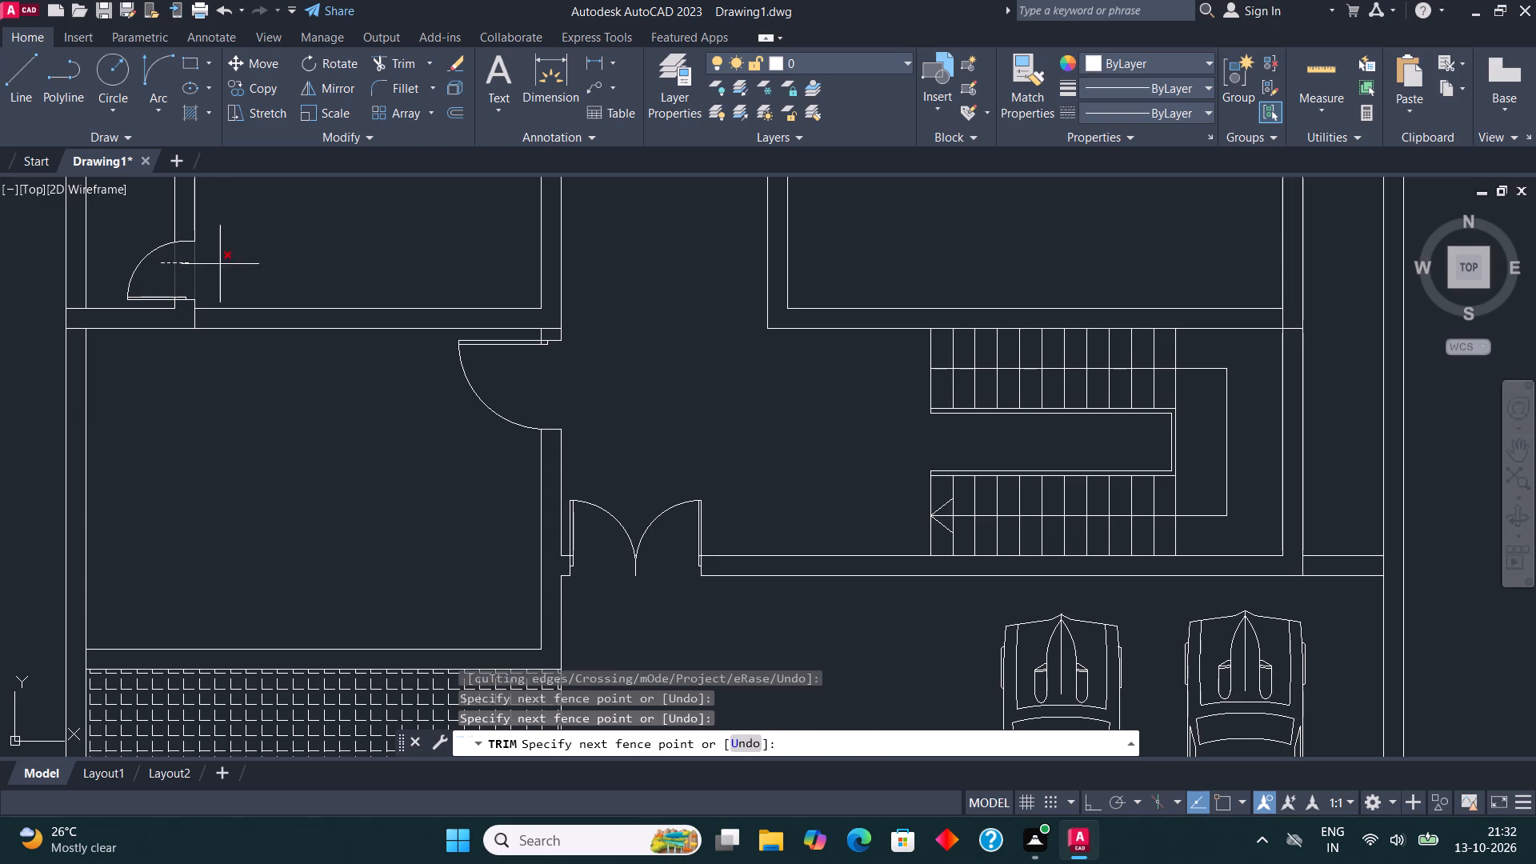
click(225, 264)
scroll(502, 445, down, 3)
scroll(547, 371, up, 4)
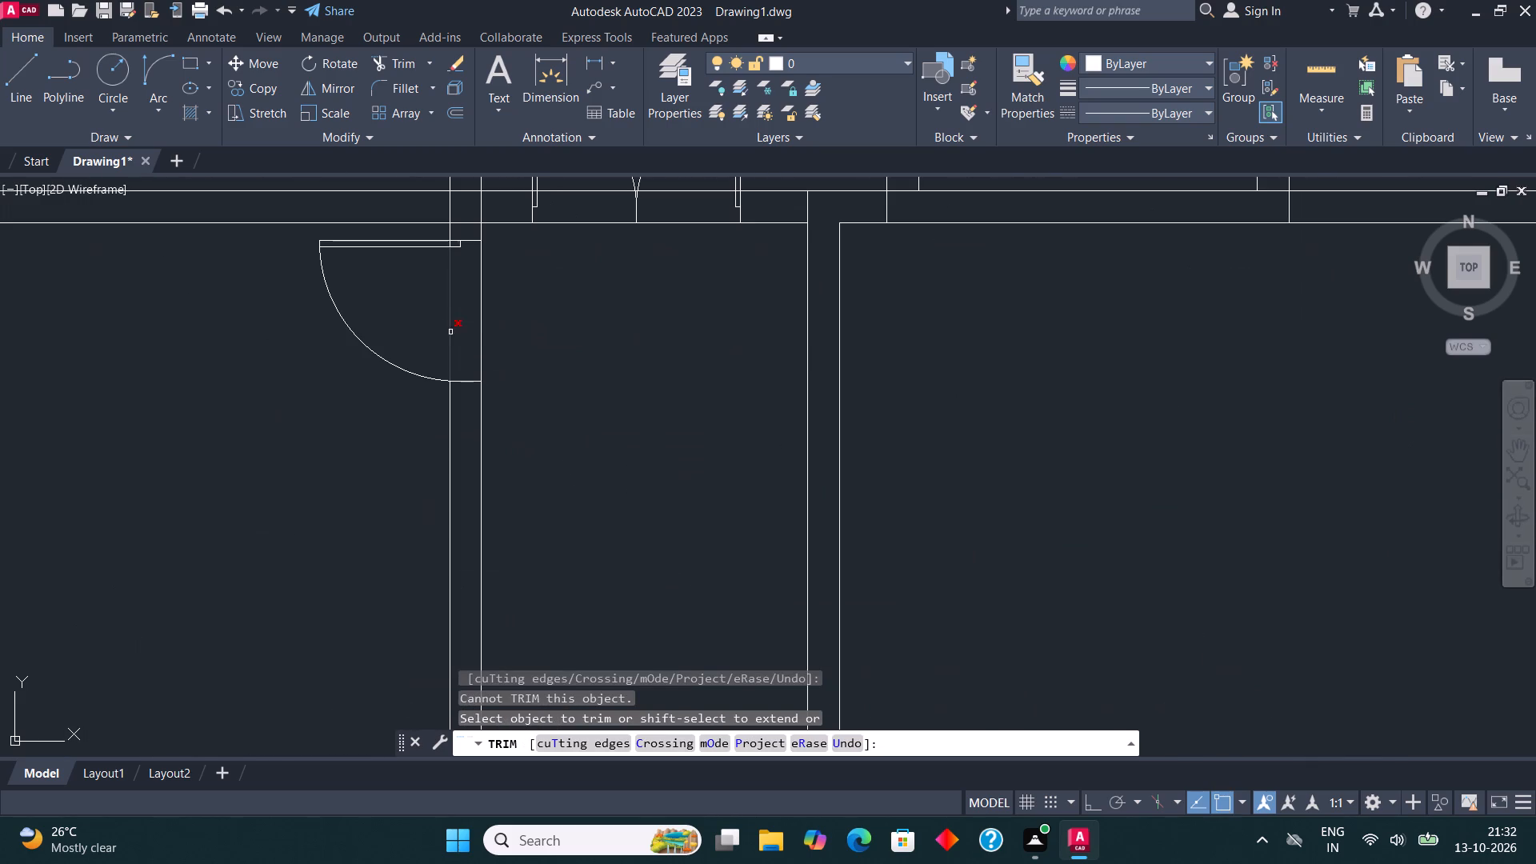
click(442, 315)
click(511, 322)
Trim the wall lines across the inner hallway's double door and try trimming where its two leaves meet.
scroll(512, 322, down, 1)
middle_drag(512, 326, 491, 446)
scroll(522, 384, up, 1)
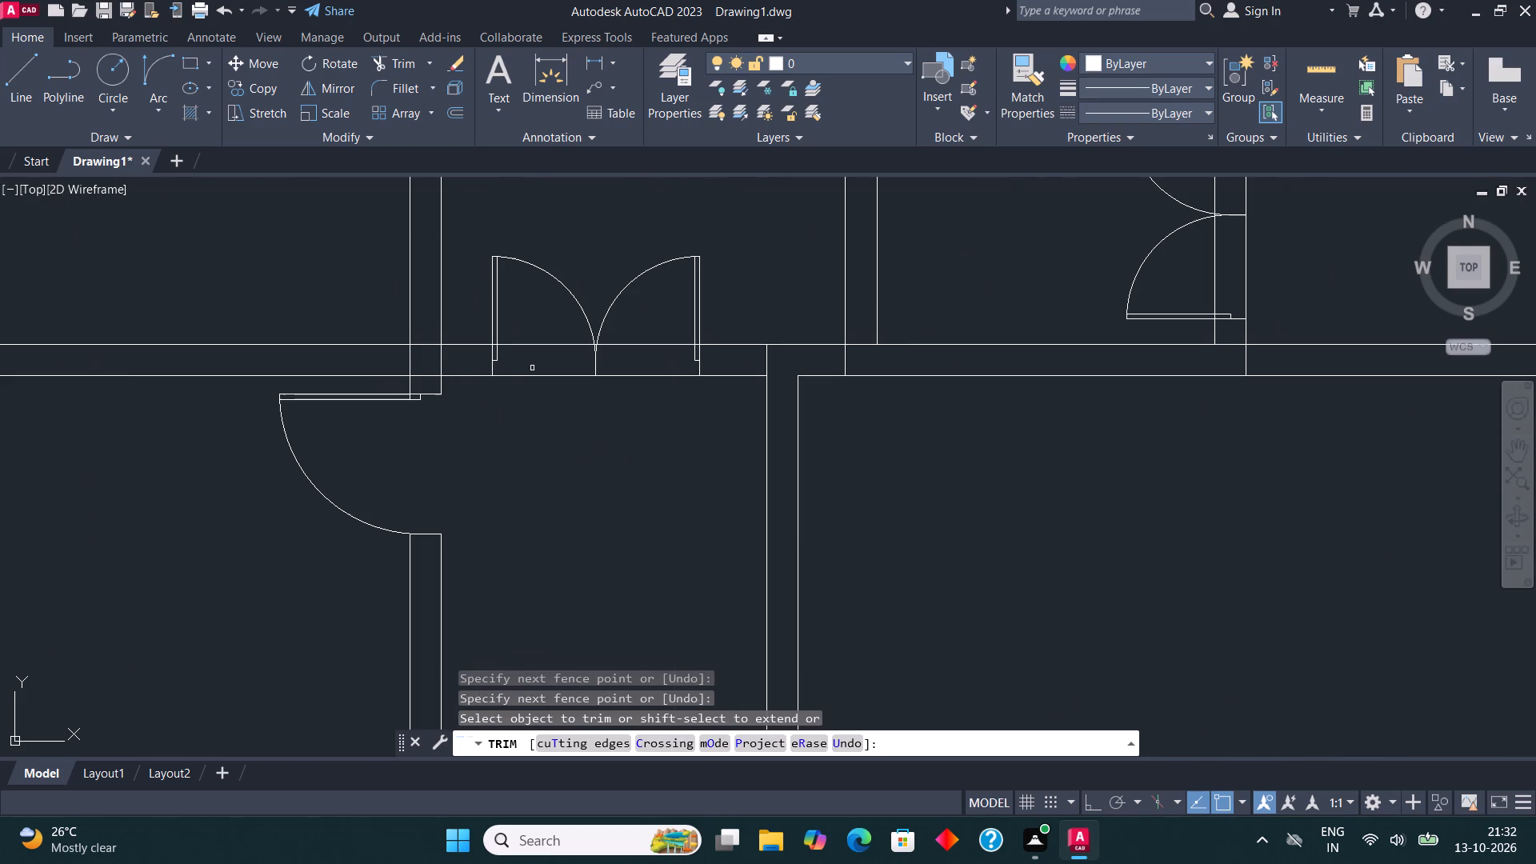
drag(546, 334, 546, 394)
click(642, 330)
click(620, 440)
scroll(604, 344, up, 7)
click(548, 311)
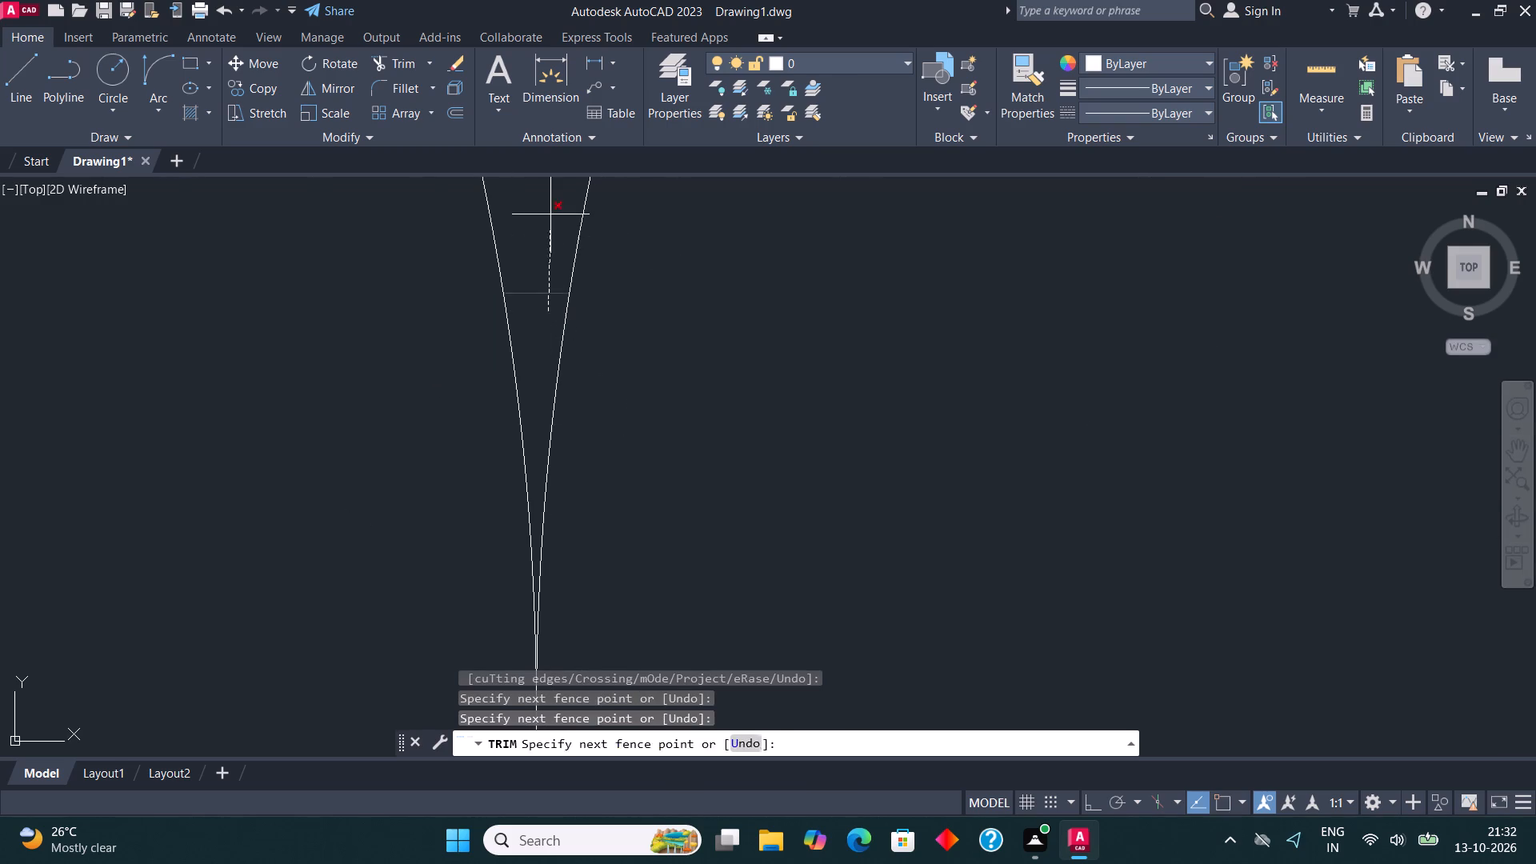
click(550, 214)
Trim the wall lines across the vertical double door east of the hallway and try trimming where its leaves meet.
scroll(541, 546, down, 6)
scroll(888, 503, down, 3)
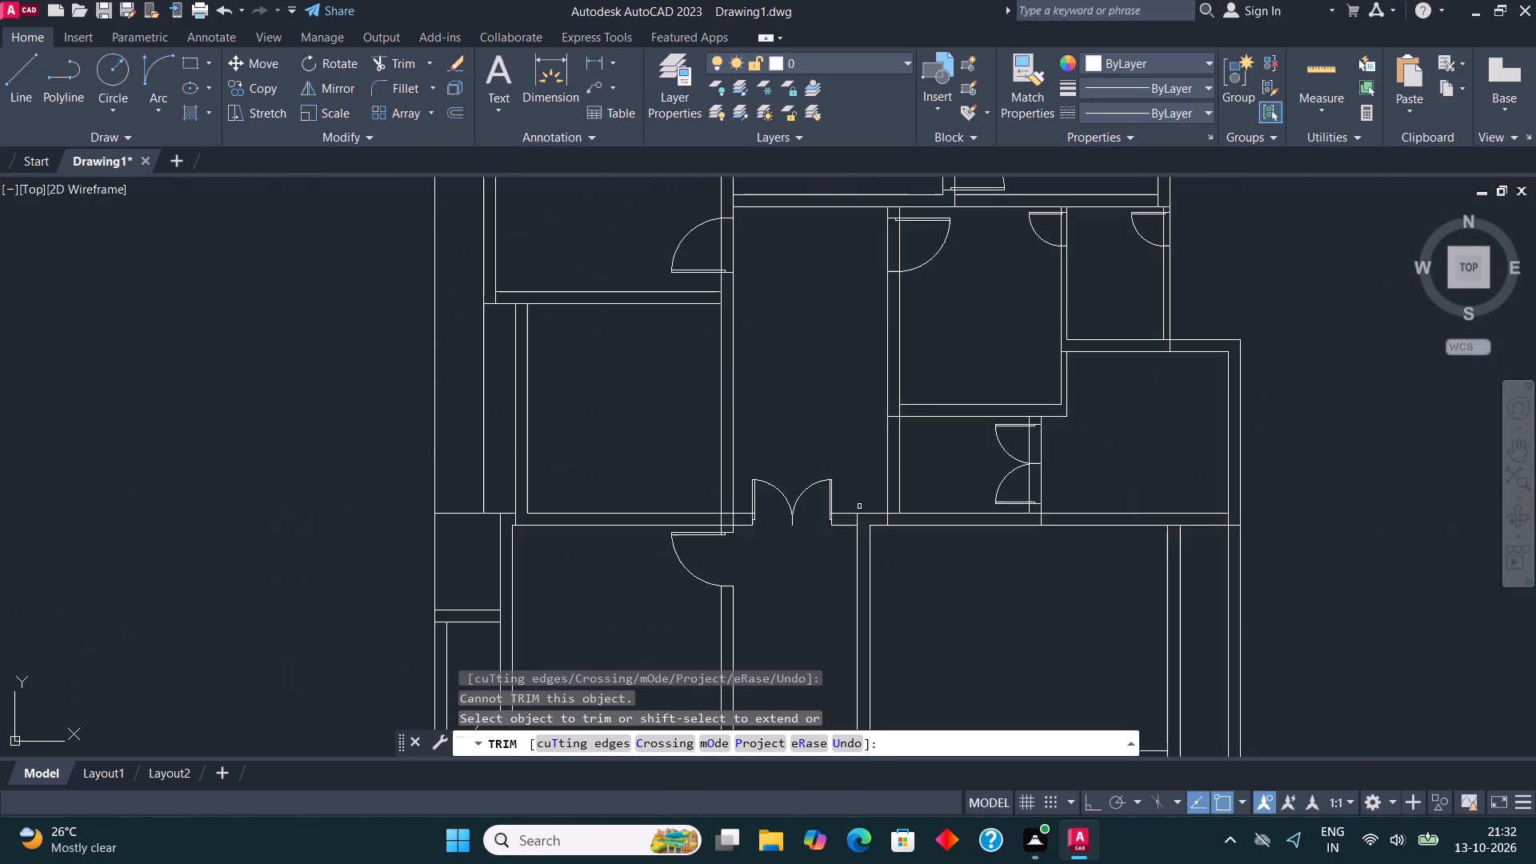
scroll(1098, 477, up, 3)
click(781, 363)
click(901, 373)
drag(775, 515, 788, 515)
click(967, 485)
scroll(771, 410, up, 3)
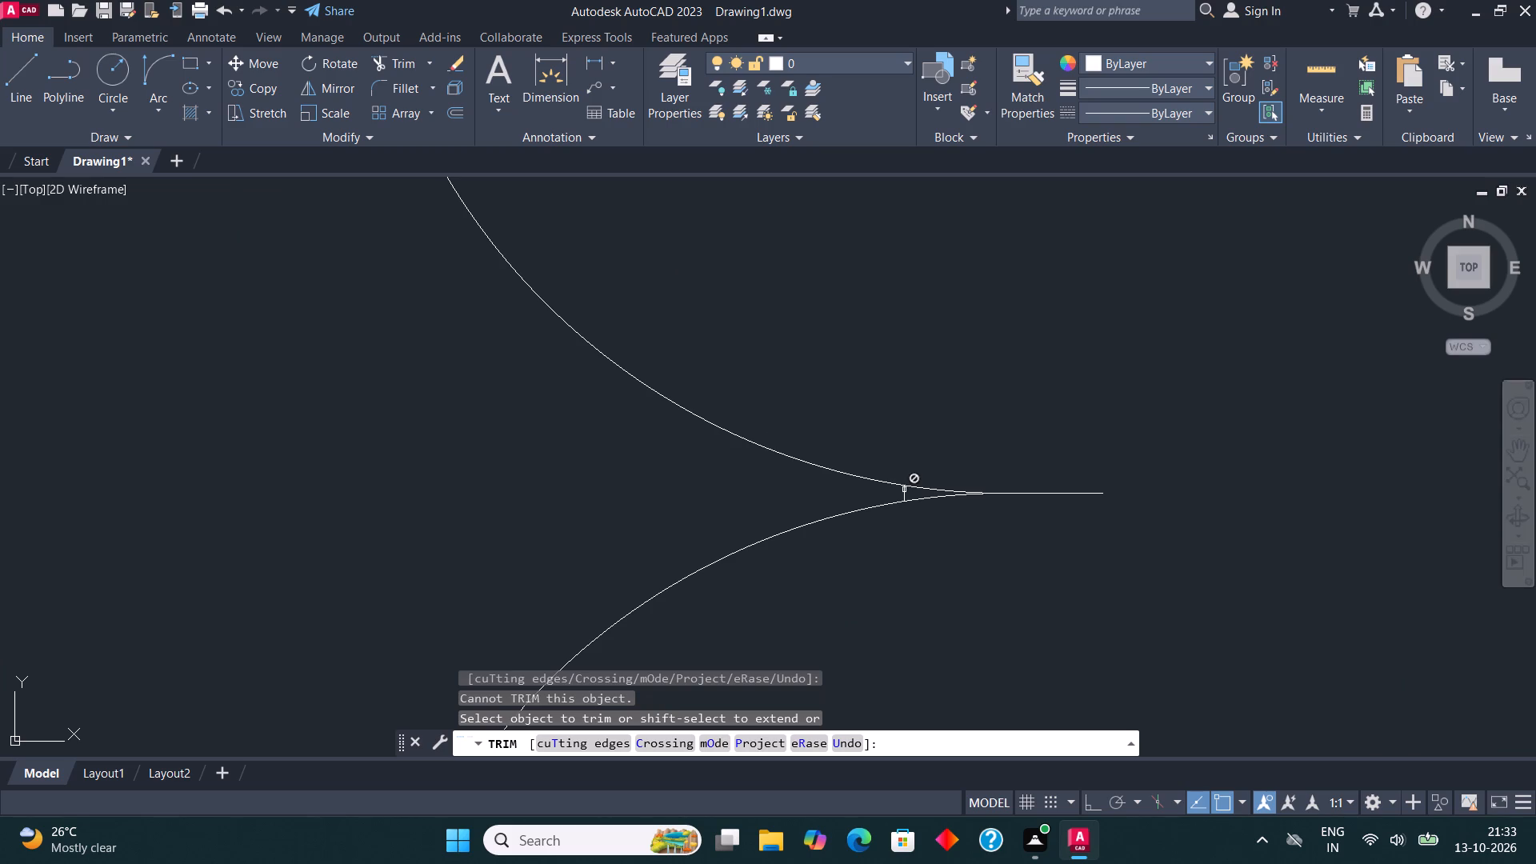
click(904, 490)
Trim the wall lines across the two single doors facing each other at the upper end of the hallway.
scroll(874, 551, down, 7)
scroll(684, 408, up, 3)
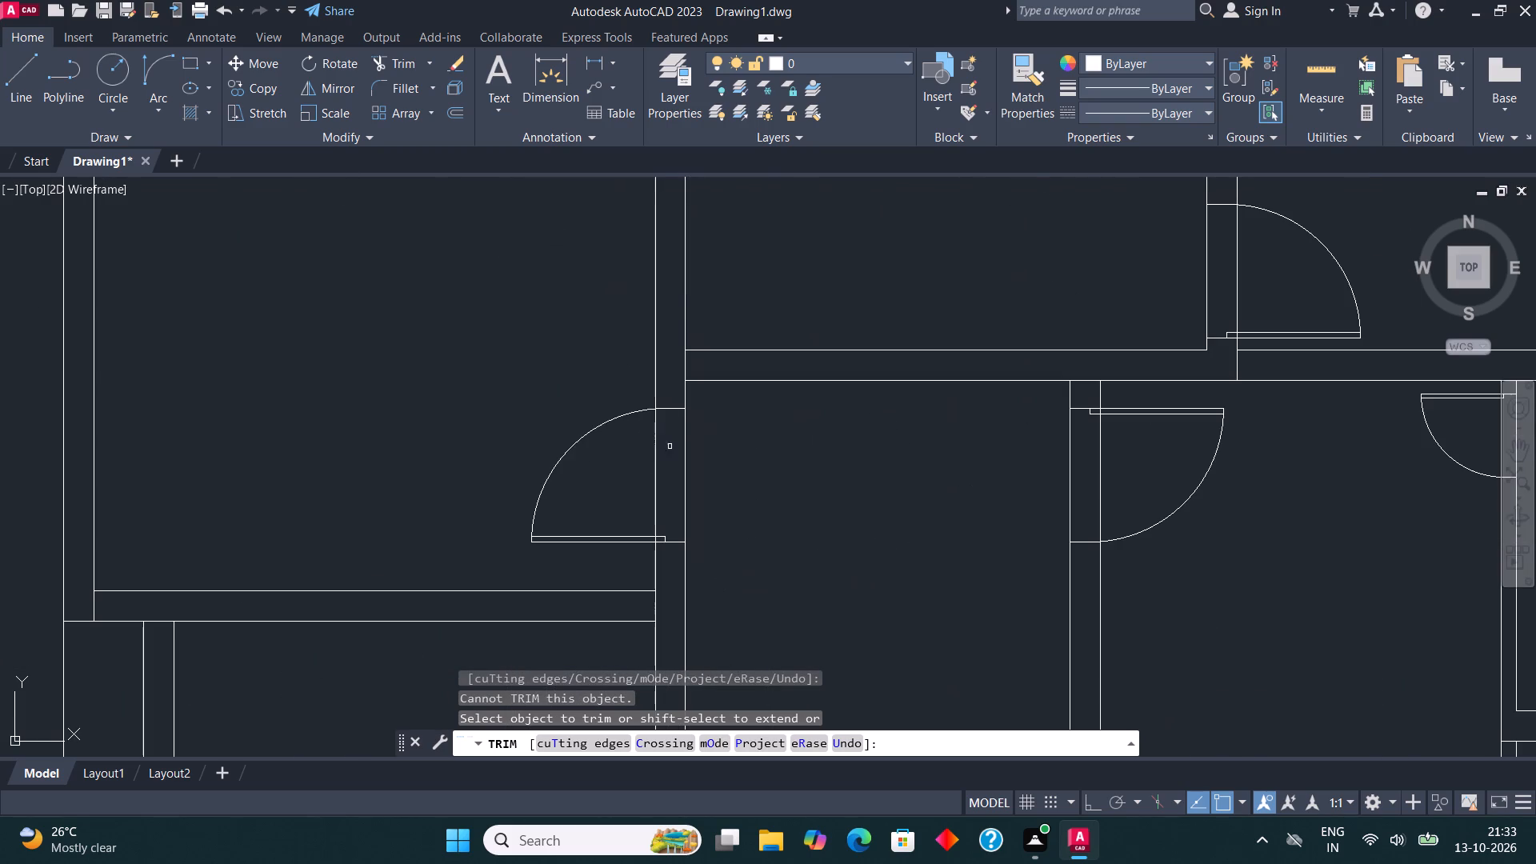
click(646, 468)
click(756, 468)
click(998, 453)
click(1122, 451)
Trim the wall lines across the two small doors east of the hallway, leading toward the outer right wall.
scroll(683, 542, down, 3)
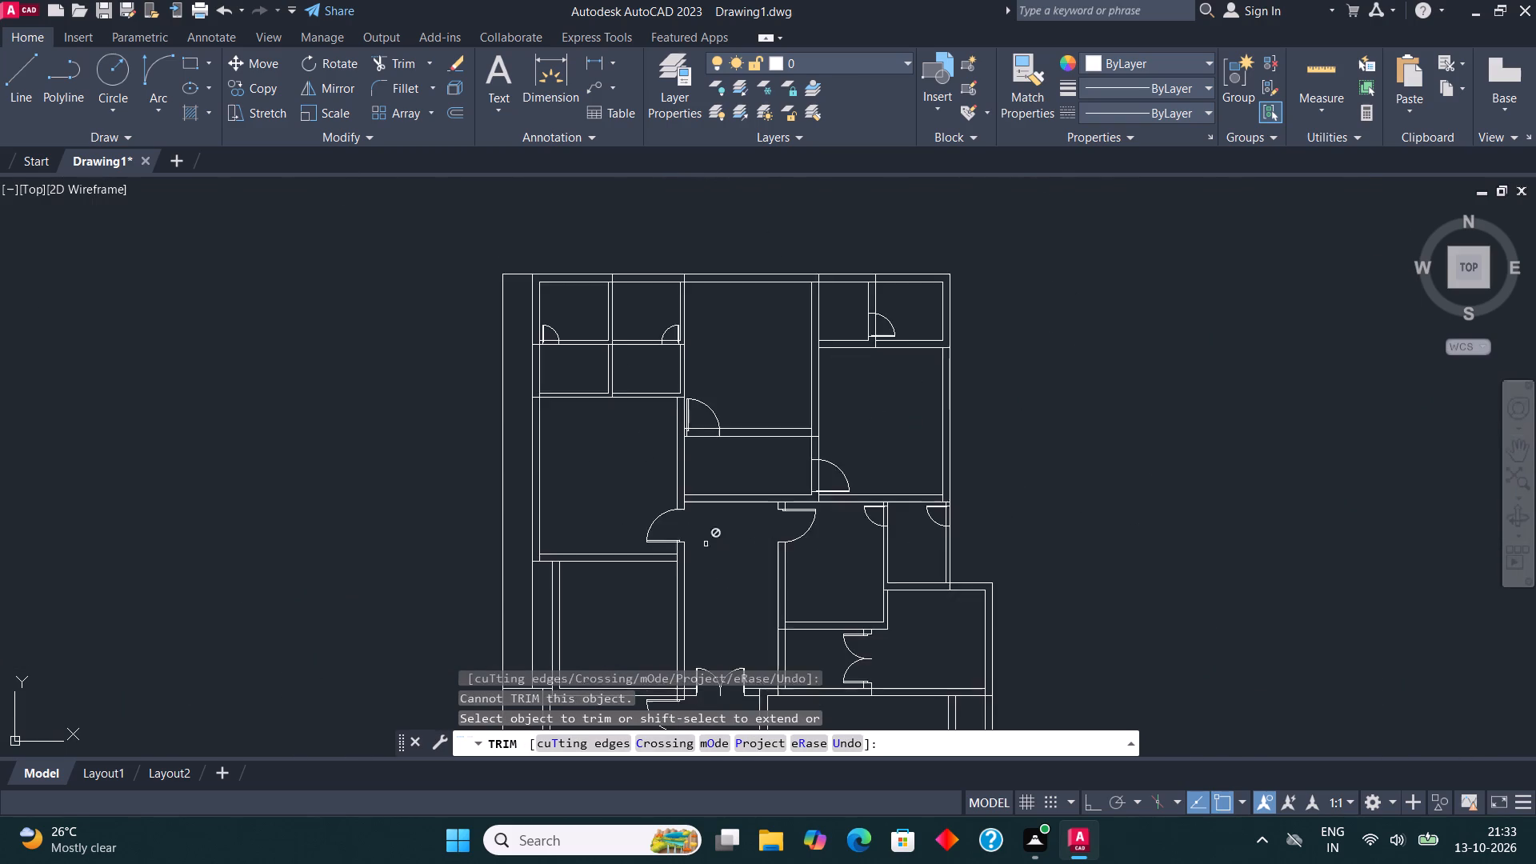
scroll(878, 541, up, 3)
click(880, 447)
click(903, 442)
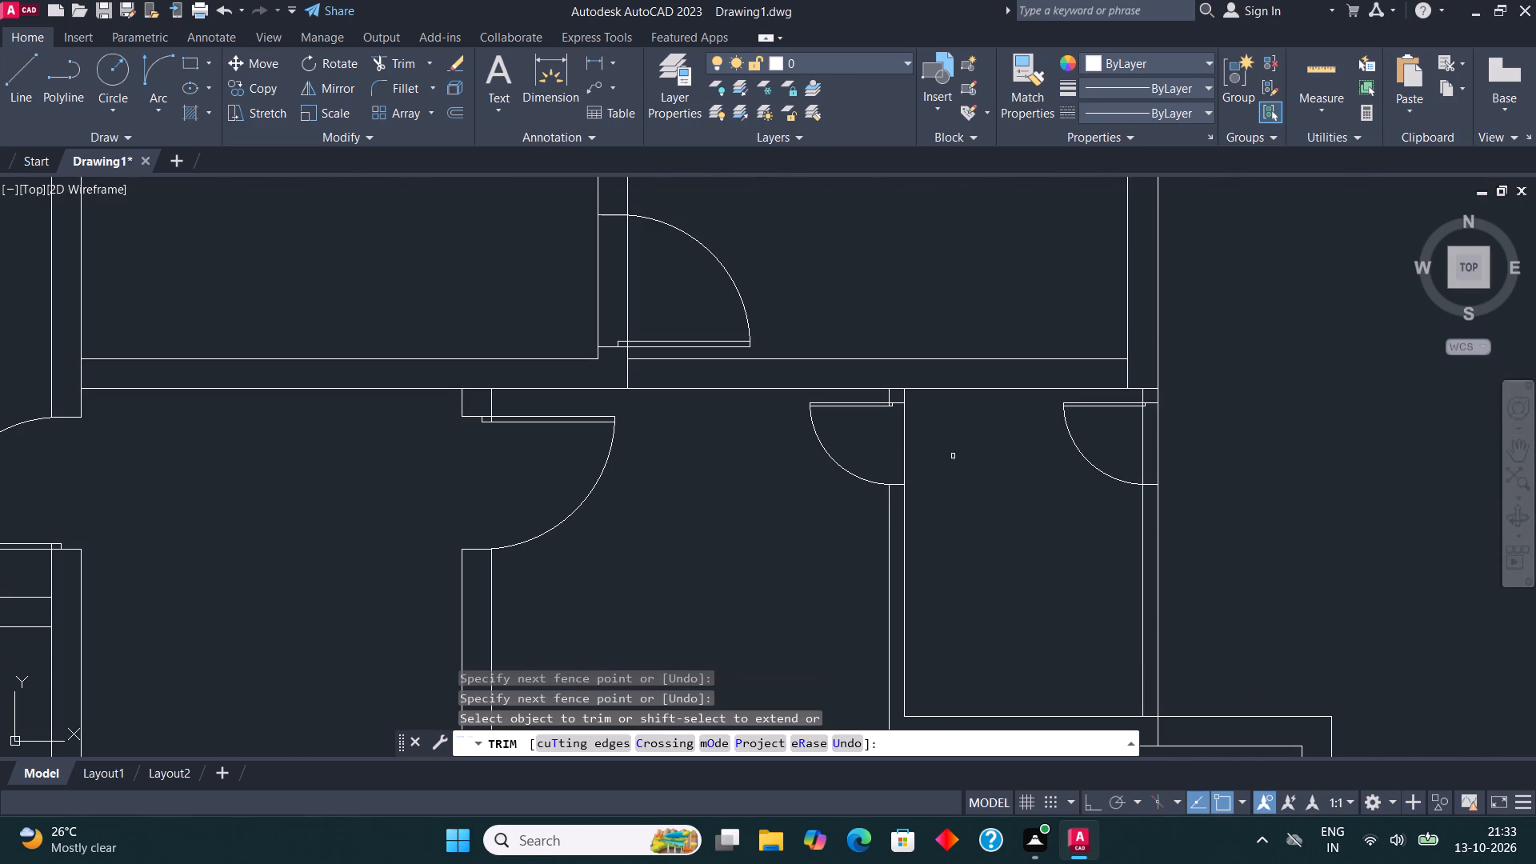
click(908, 450)
click(898, 445)
scroll(849, 524, down, 1)
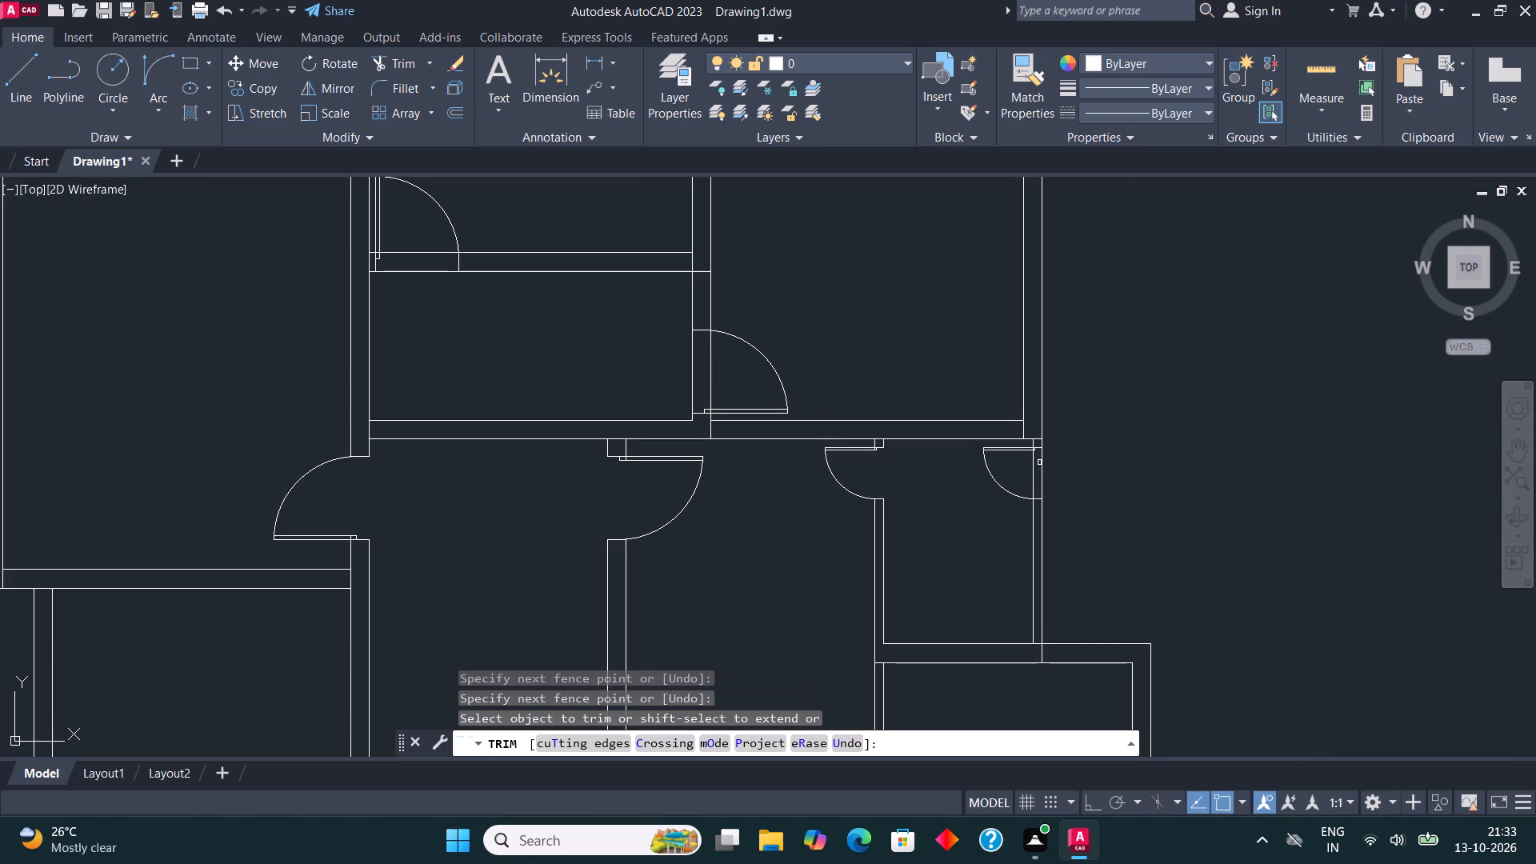
click(1035, 464)
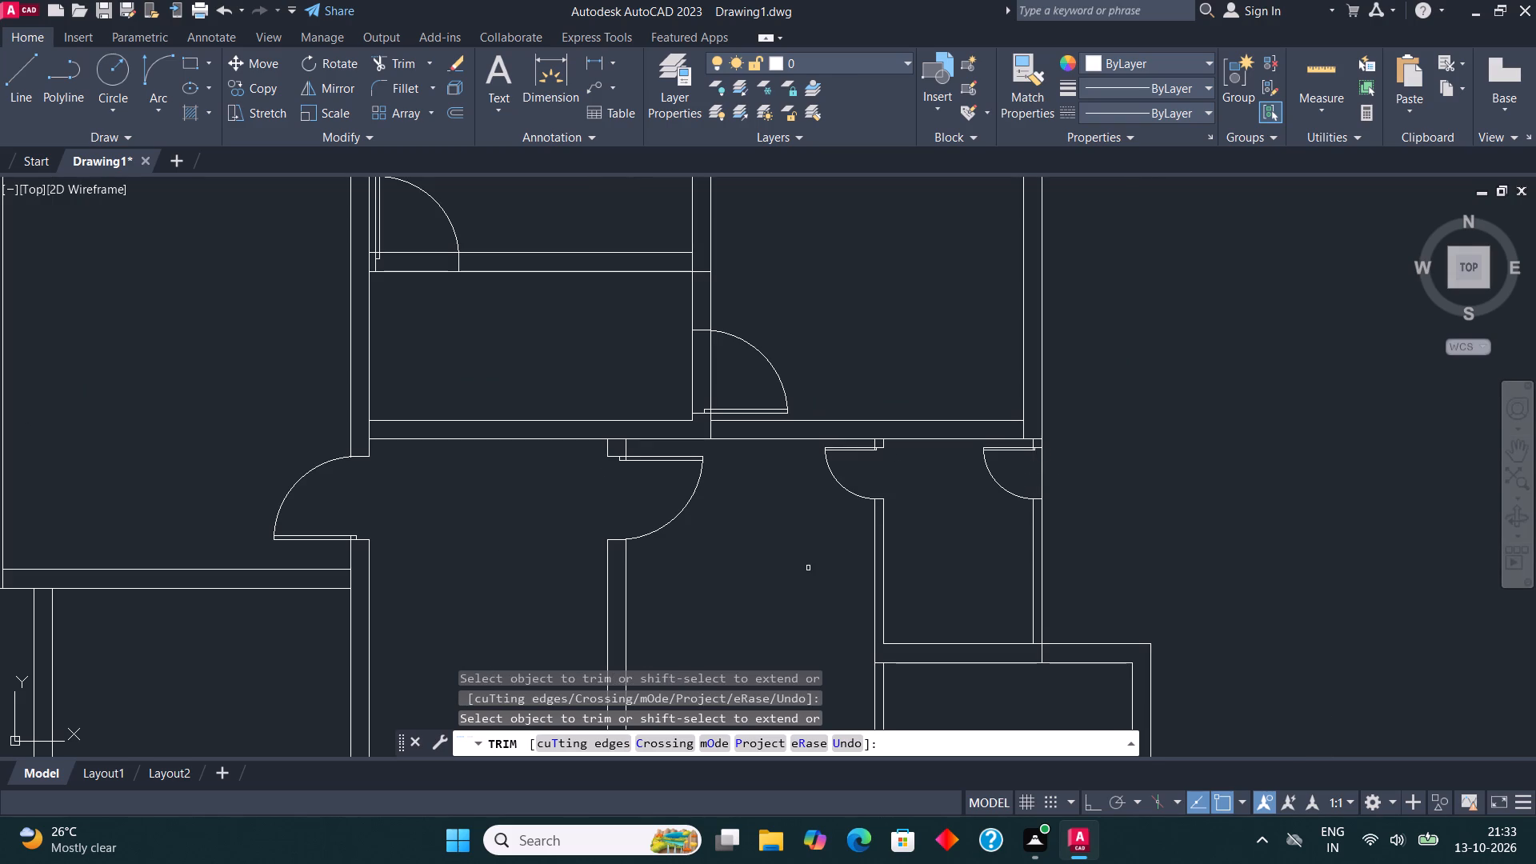
Trim the wall lines across the upper-right bedroom's door and the upper middle room's door.
scroll(808, 569, down, 1)
scroll(760, 454, up, 2)
click(665, 432)
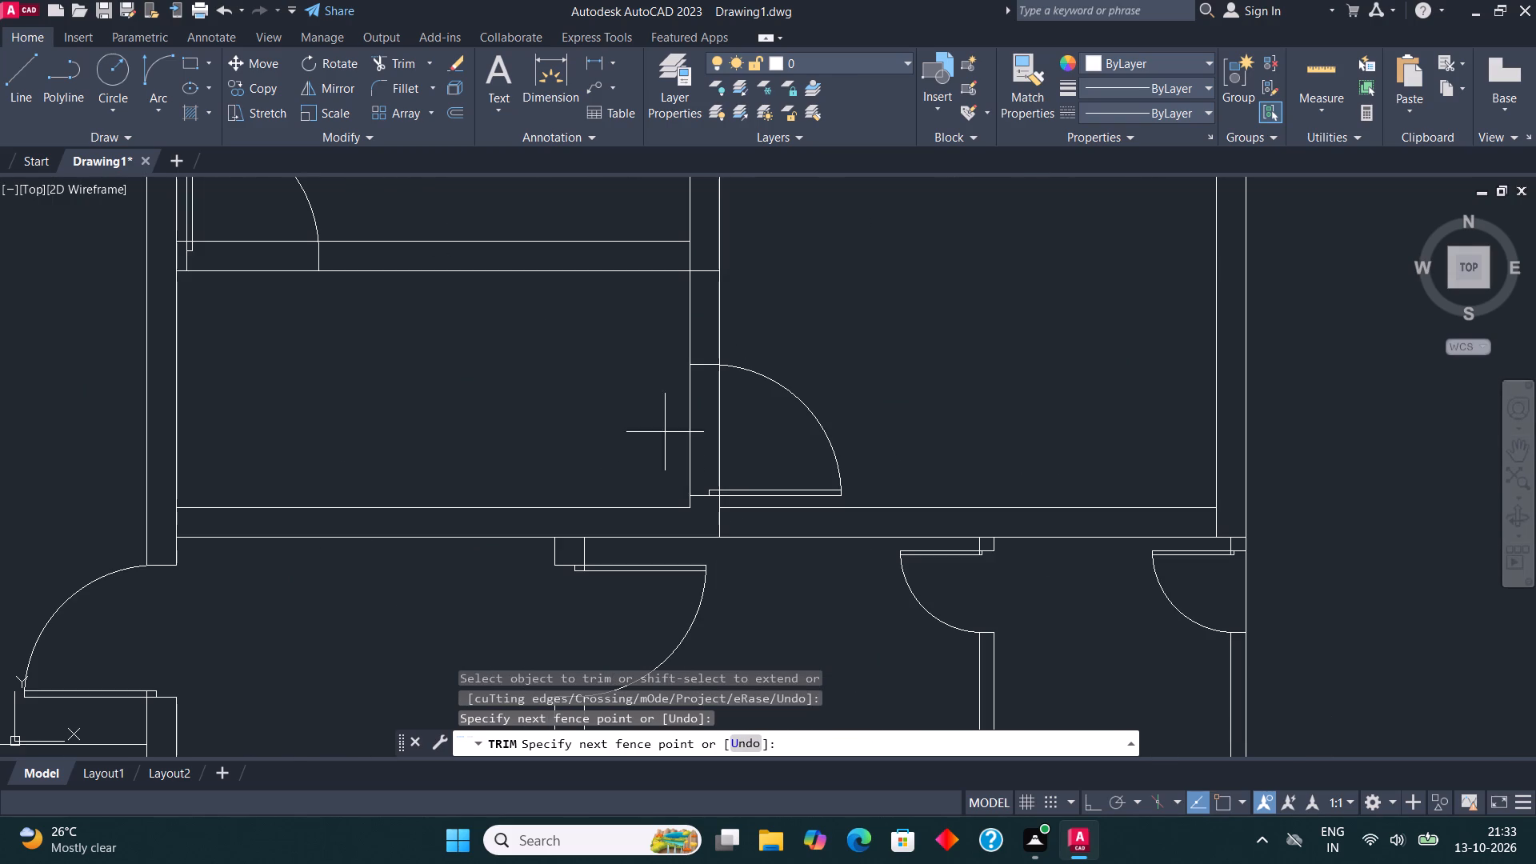
click(719, 435)
scroll(814, 489, down, 2)
click(600, 387)
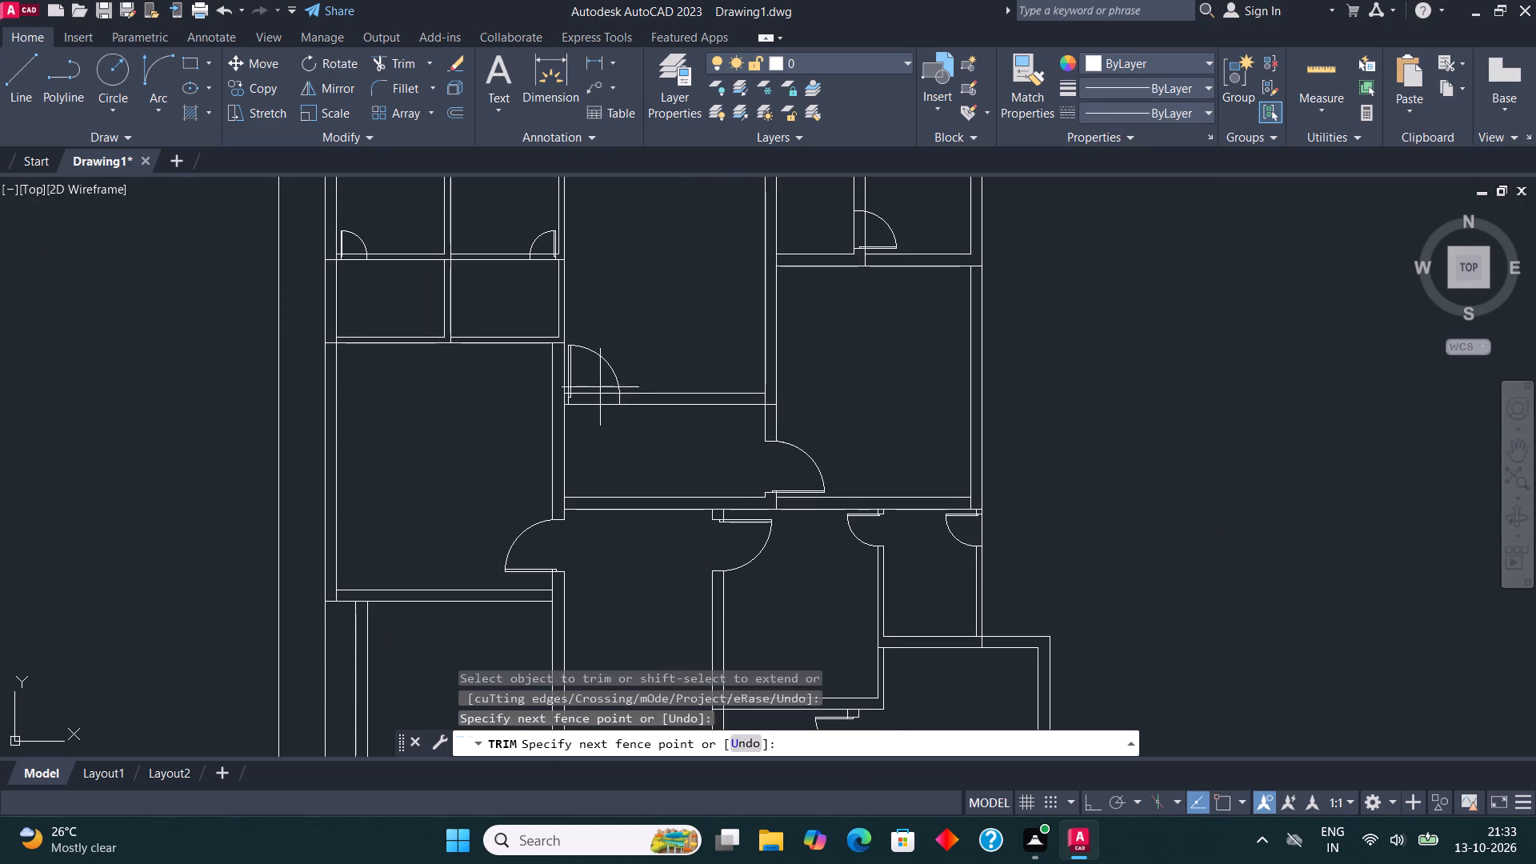
click(599, 428)
scroll(610, 520, down, 1)
scroll(474, 342, up, 3)
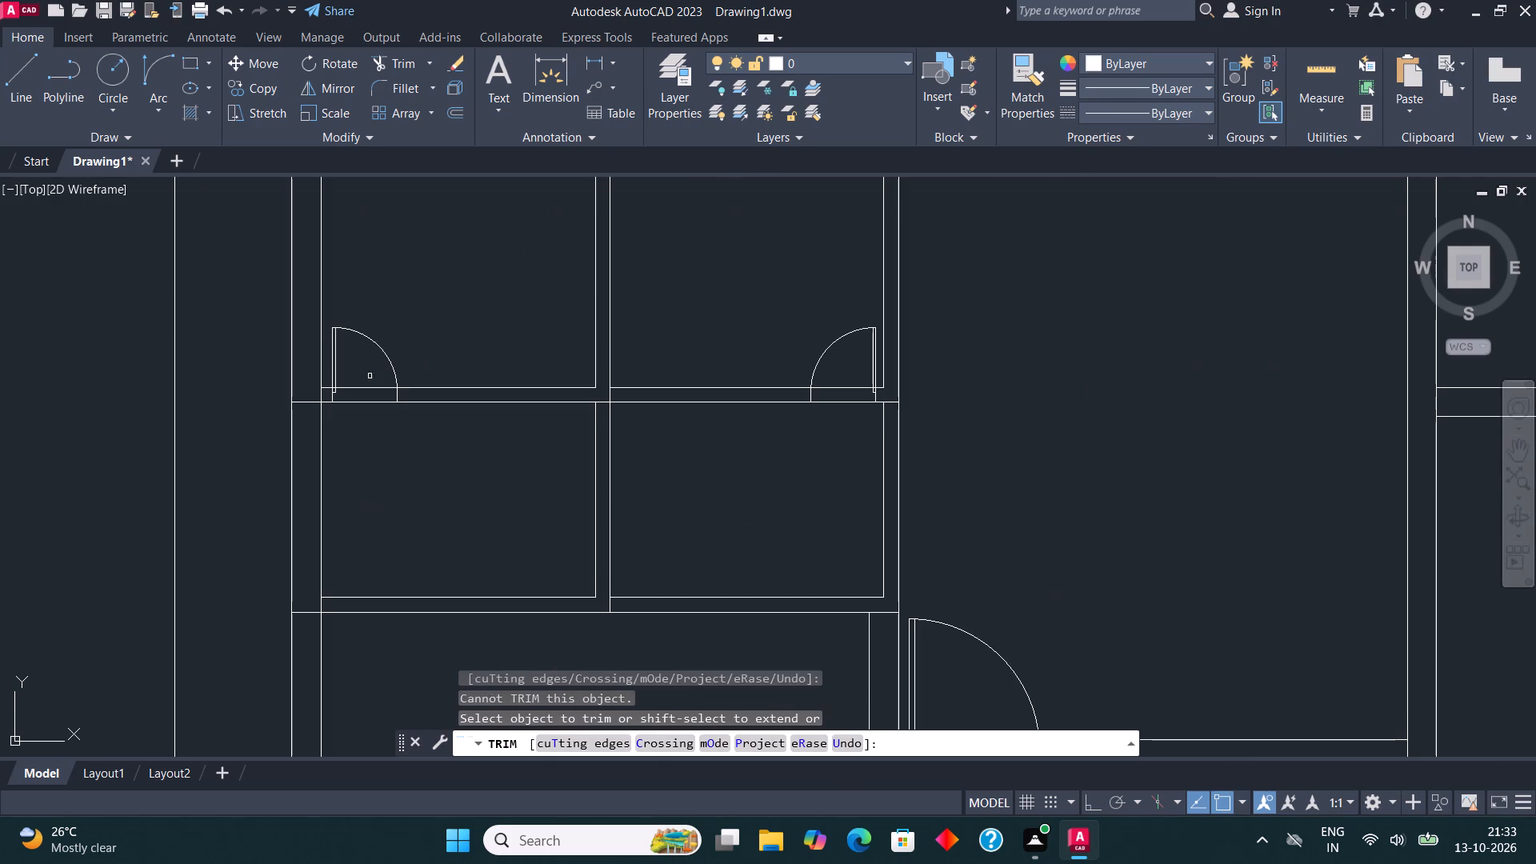
Trim the wall lines across the doors of the two small upper-left rooms and the small upper-right room.
click(358, 374)
click(353, 430)
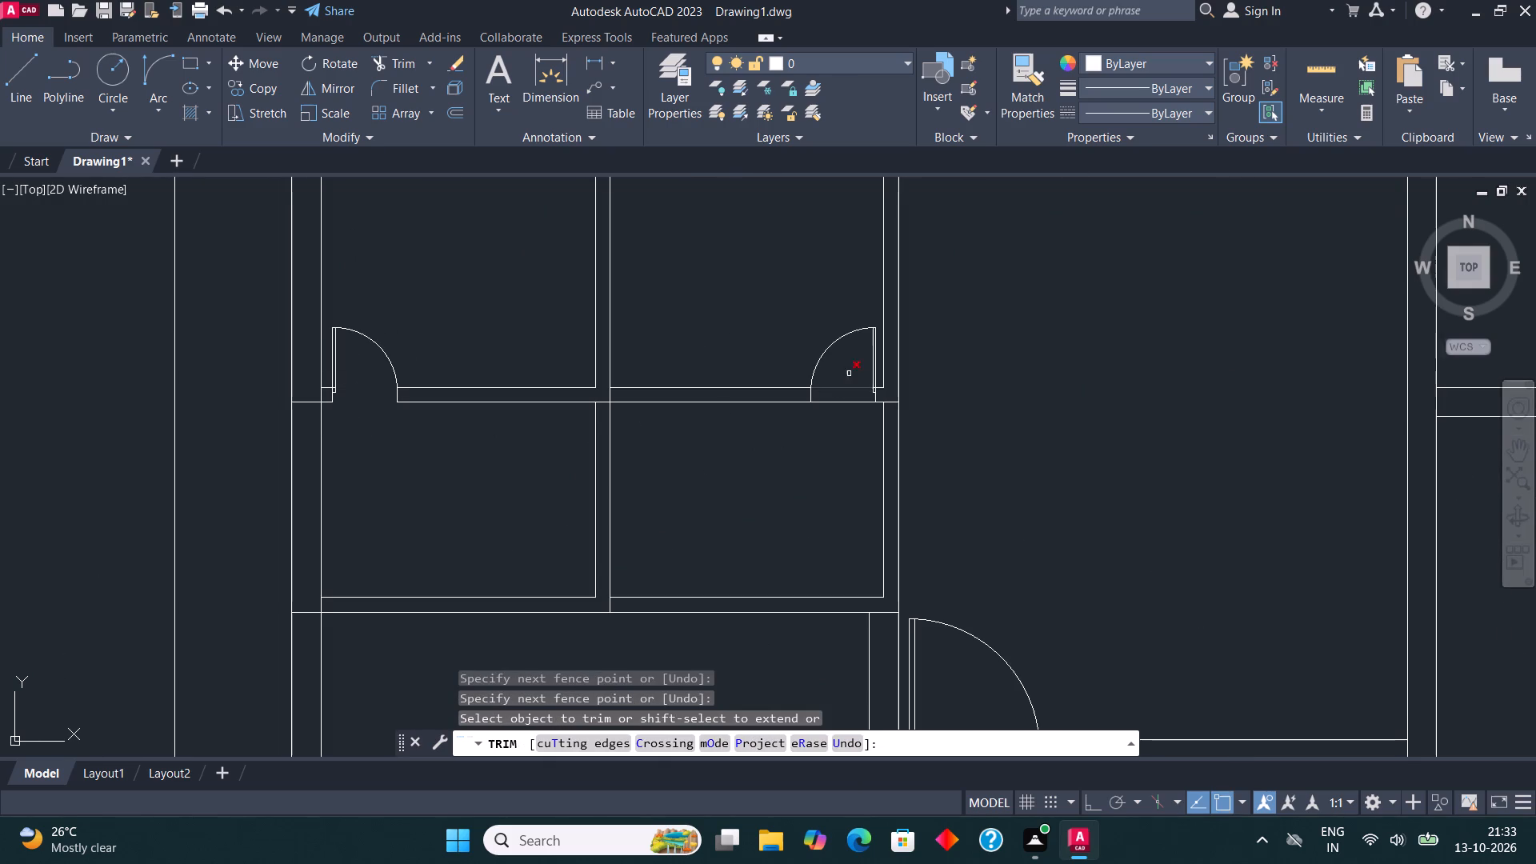
click(846, 369)
click(802, 457)
scroll(624, 486, down, 2)
scroll(1125, 433, up, 1)
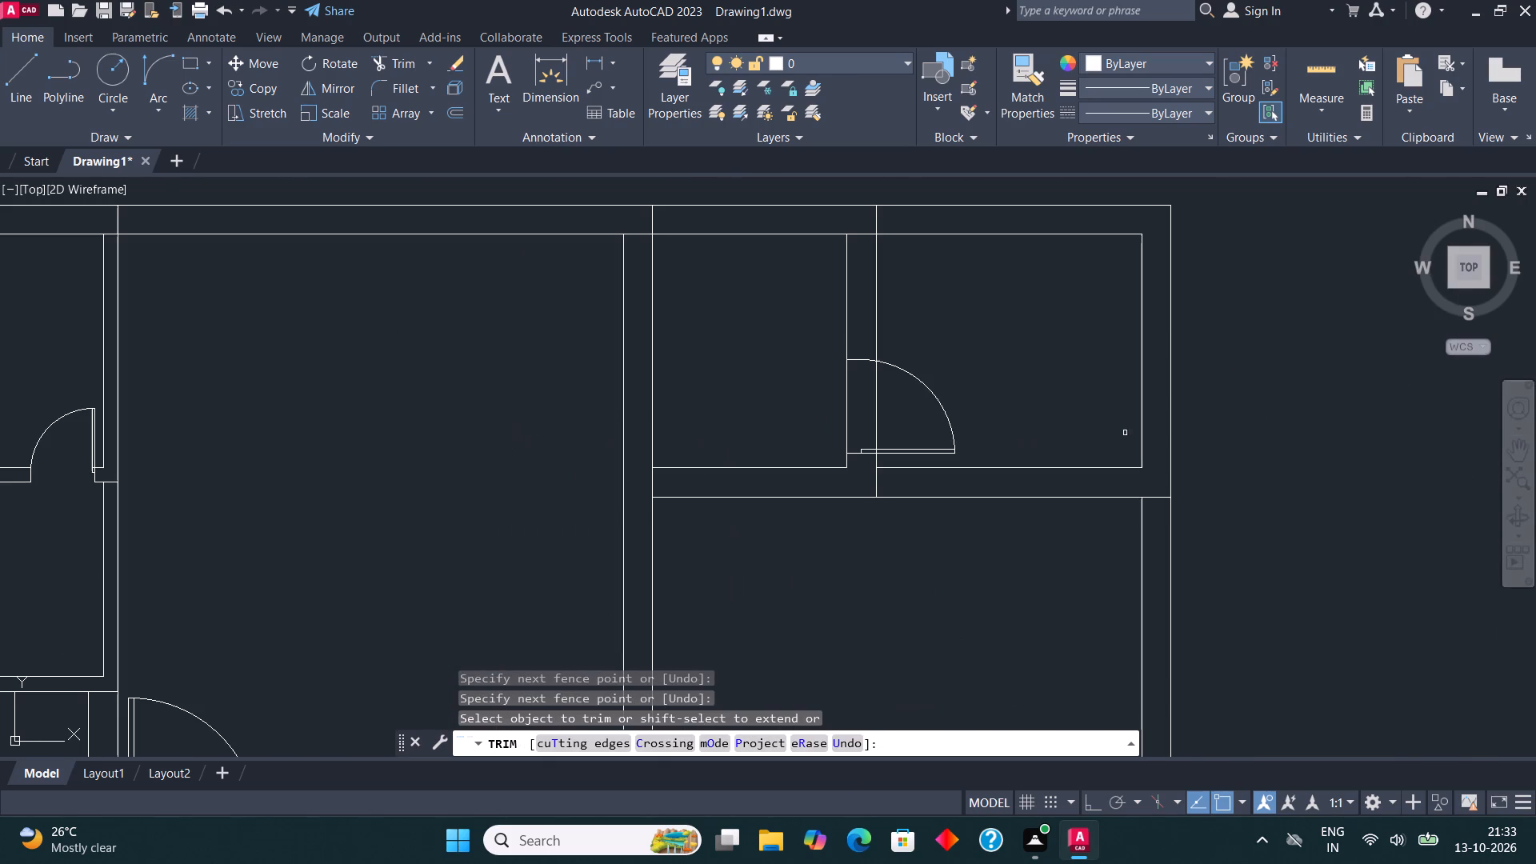
scroll(1125, 433, up, 1)
click(840, 415)
click(887, 415)
scroll(809, 317, down, 3)
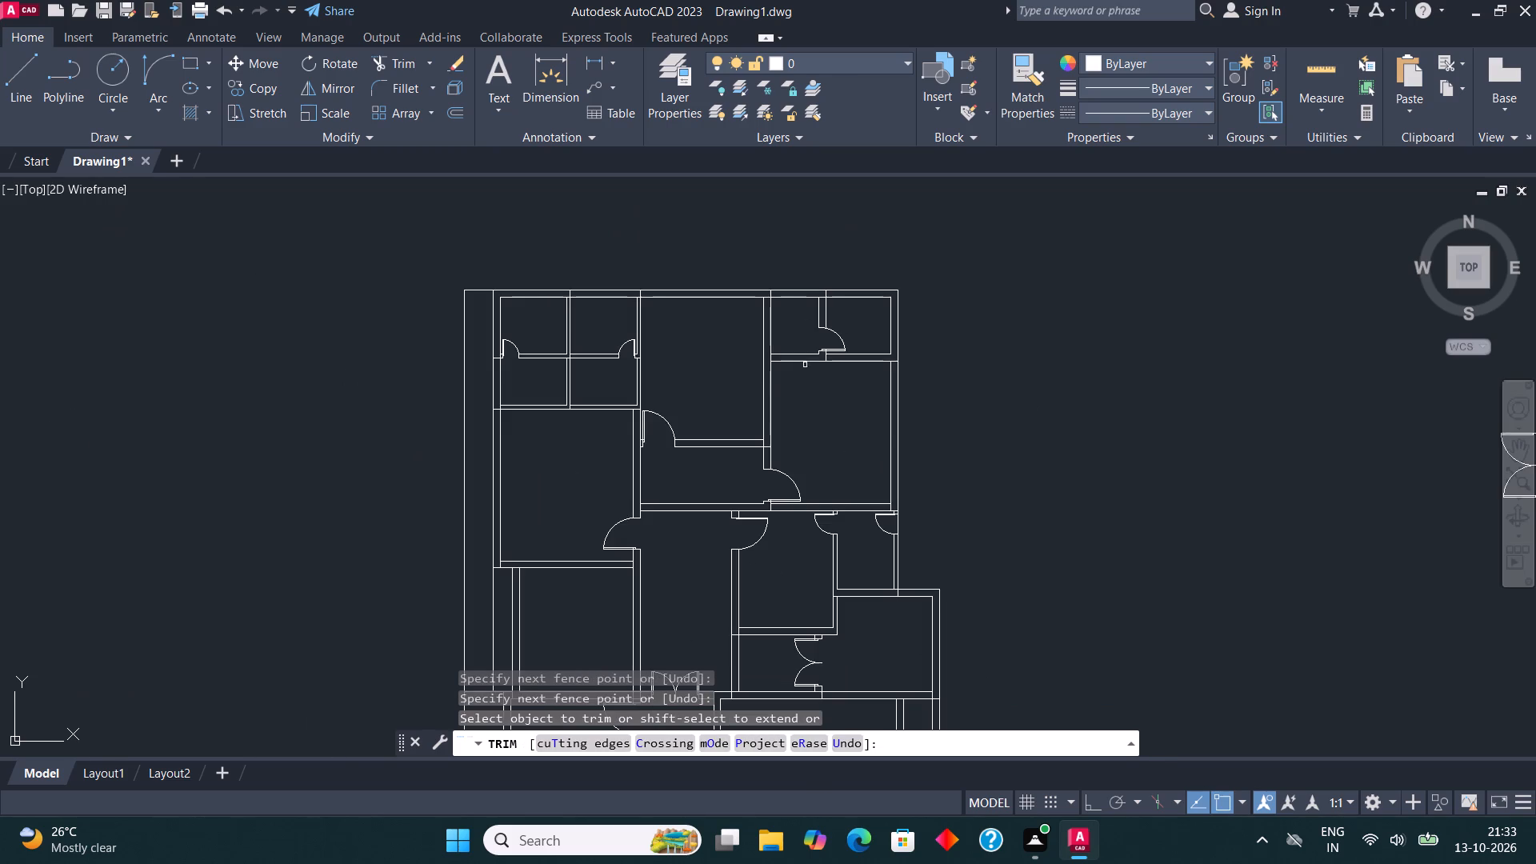
middle_drag(799, 466, 784, 322)
middle_drag(726, 630, 726, 620)
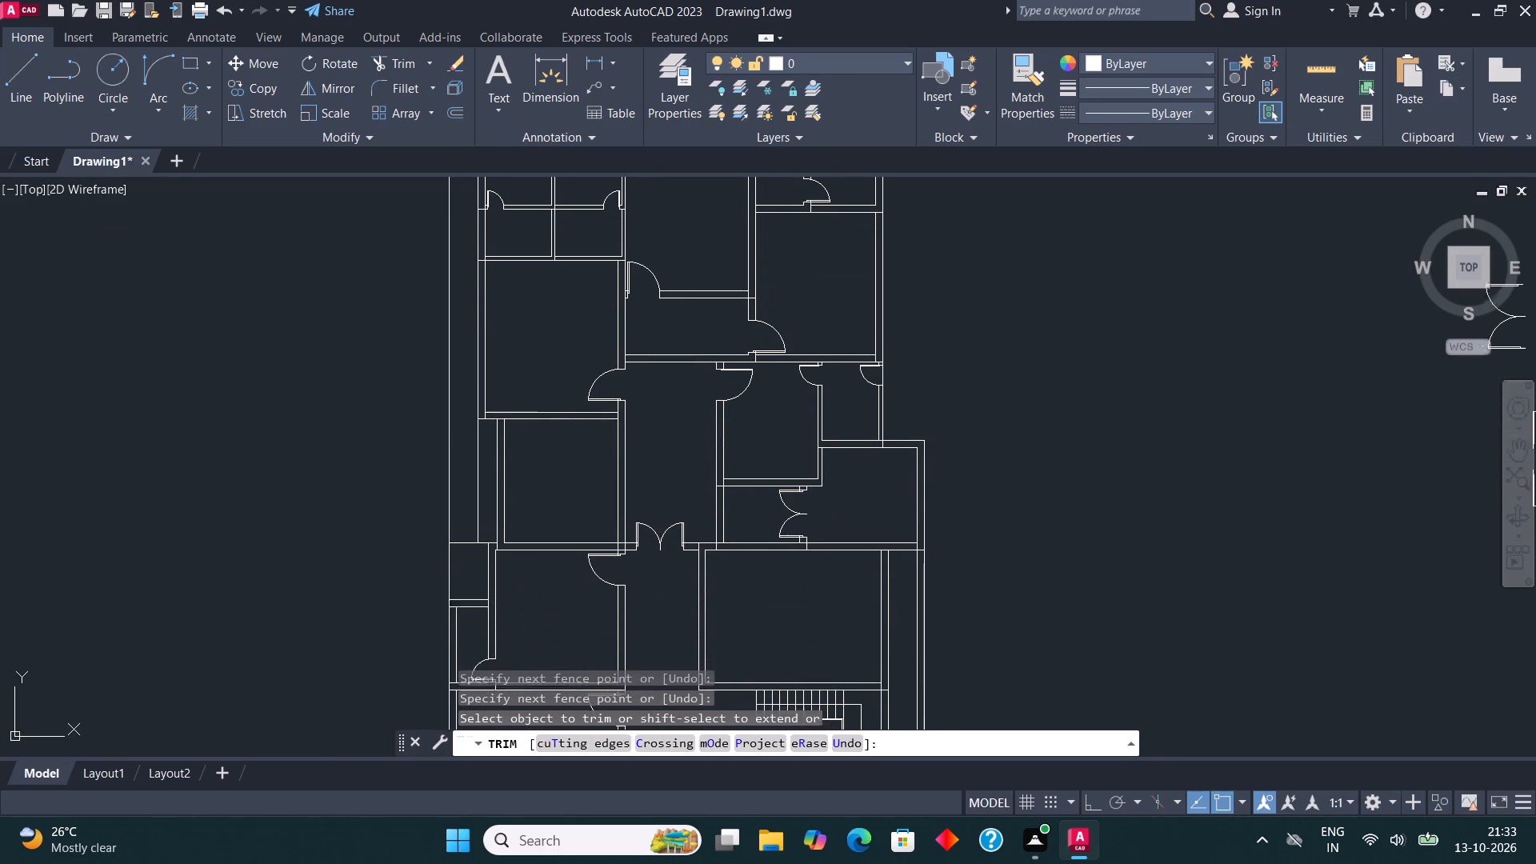
middle_drag(726, 620, 710, 333)
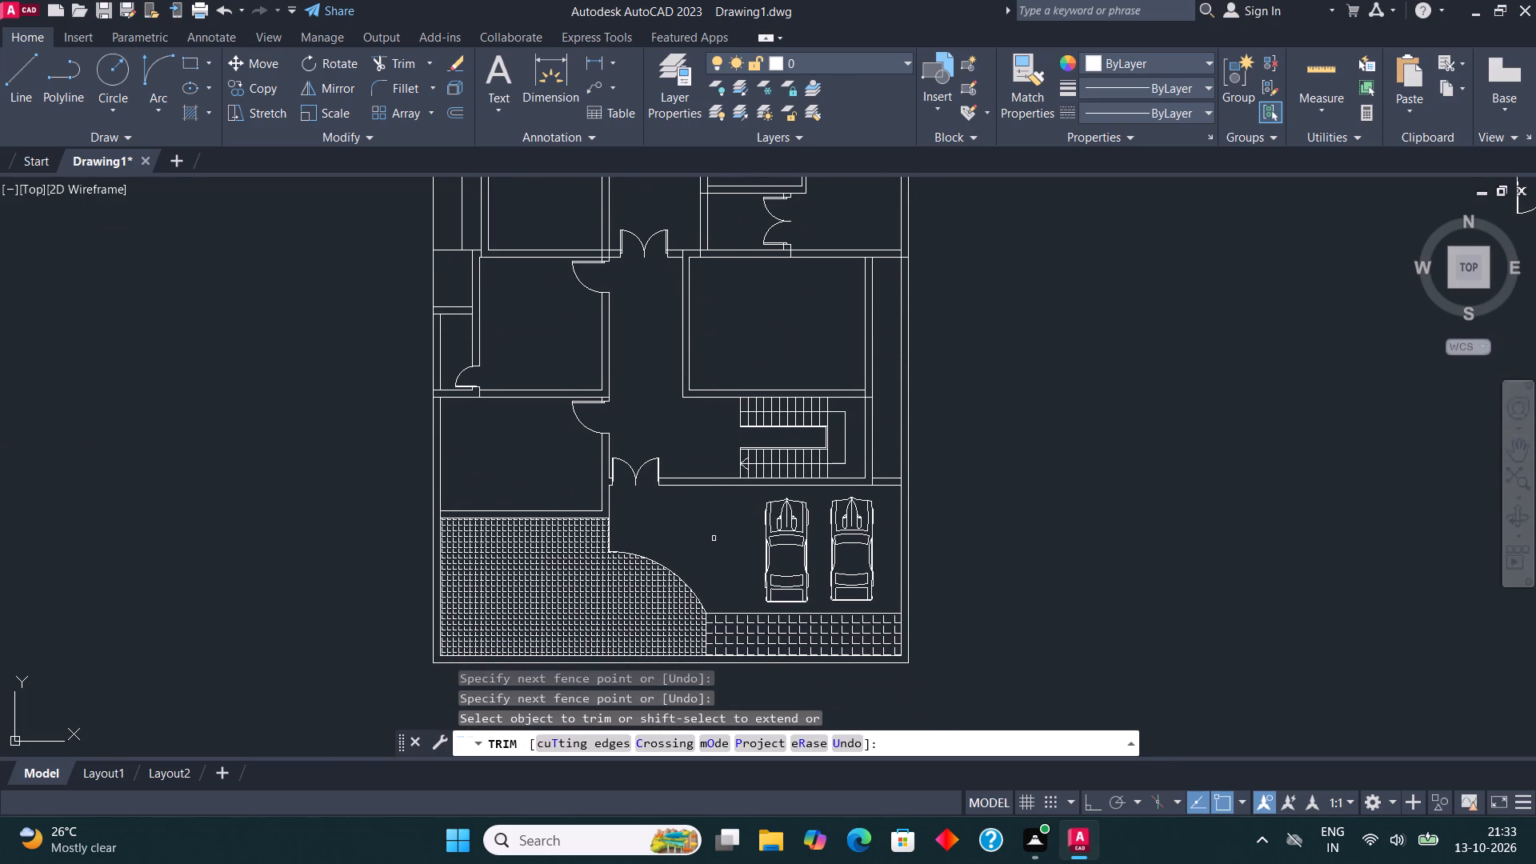
key(Escape)
Review the whole floor plan, from the top rooms down to the front yard and parking area.
scroll(744, 557, down, 3)
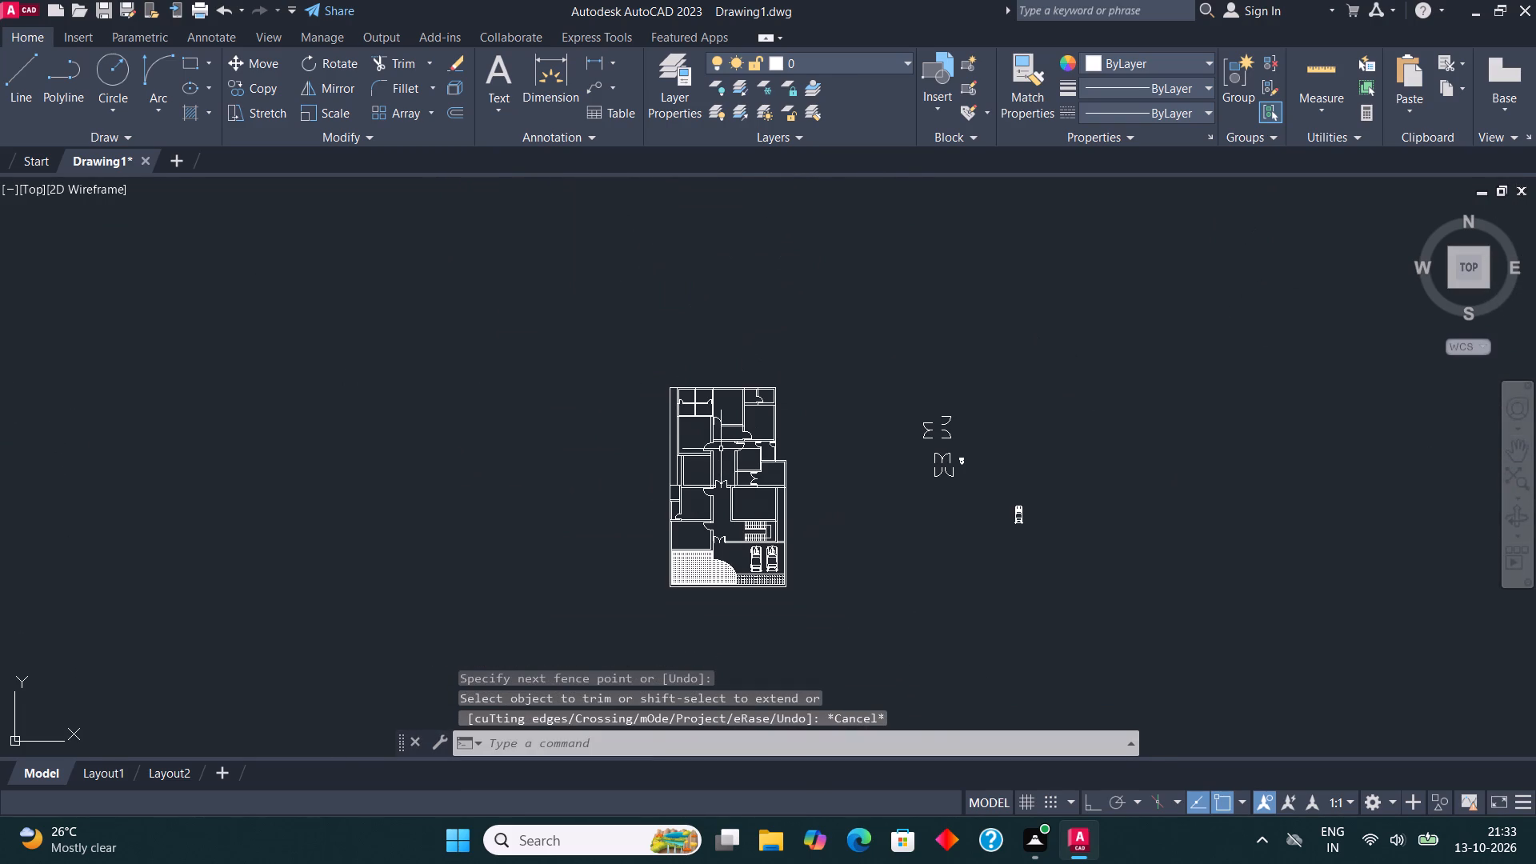
scroll(677, 363, up, 4)
middle_drag(742, 534, 725, 459)
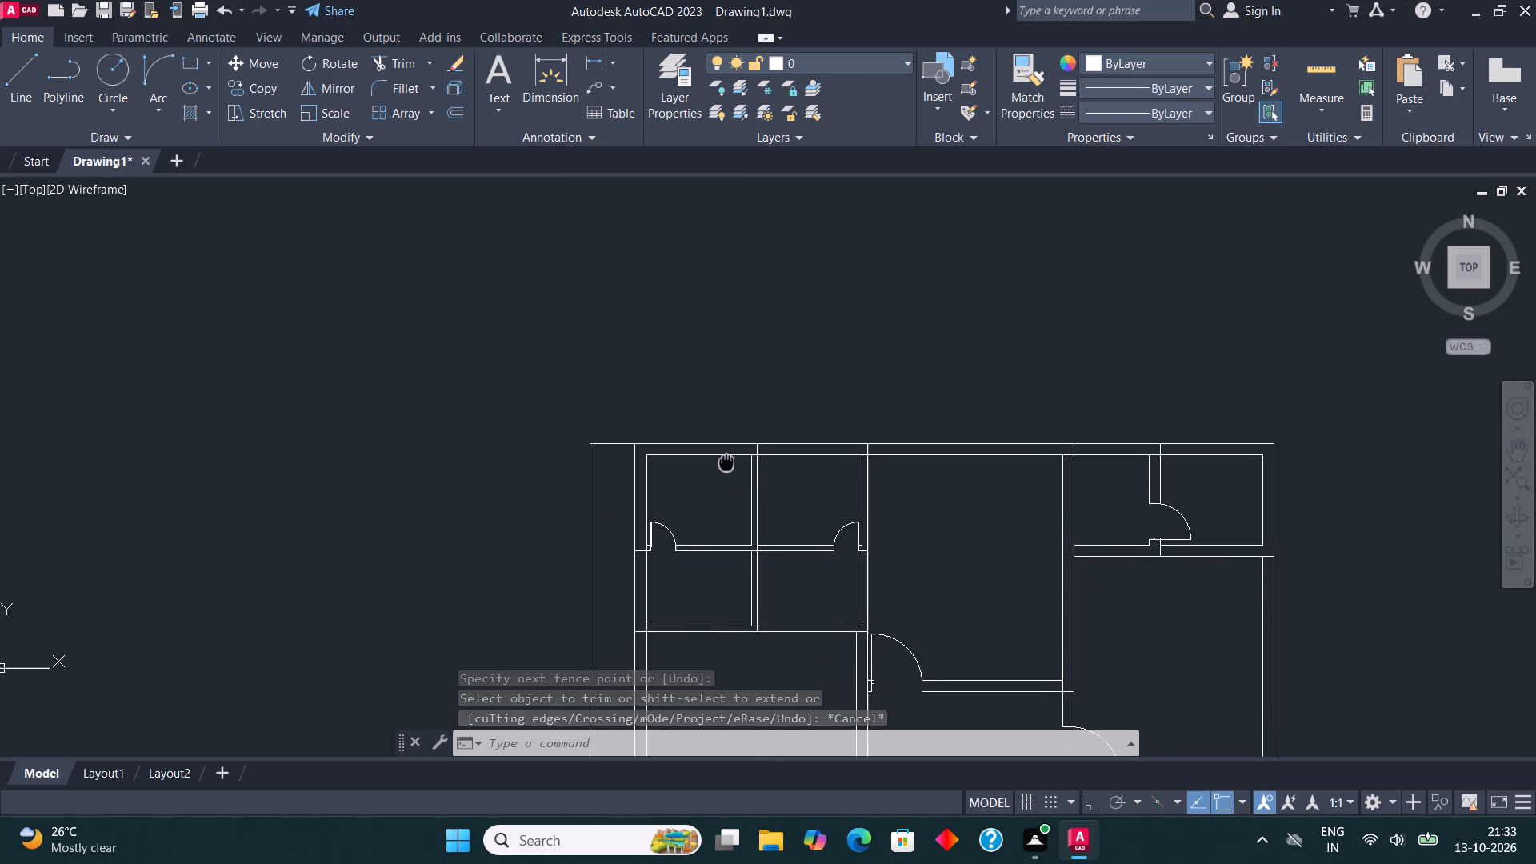
middle_drag(725, 459, 711, 430)
scroll(618, 463, down, 2)
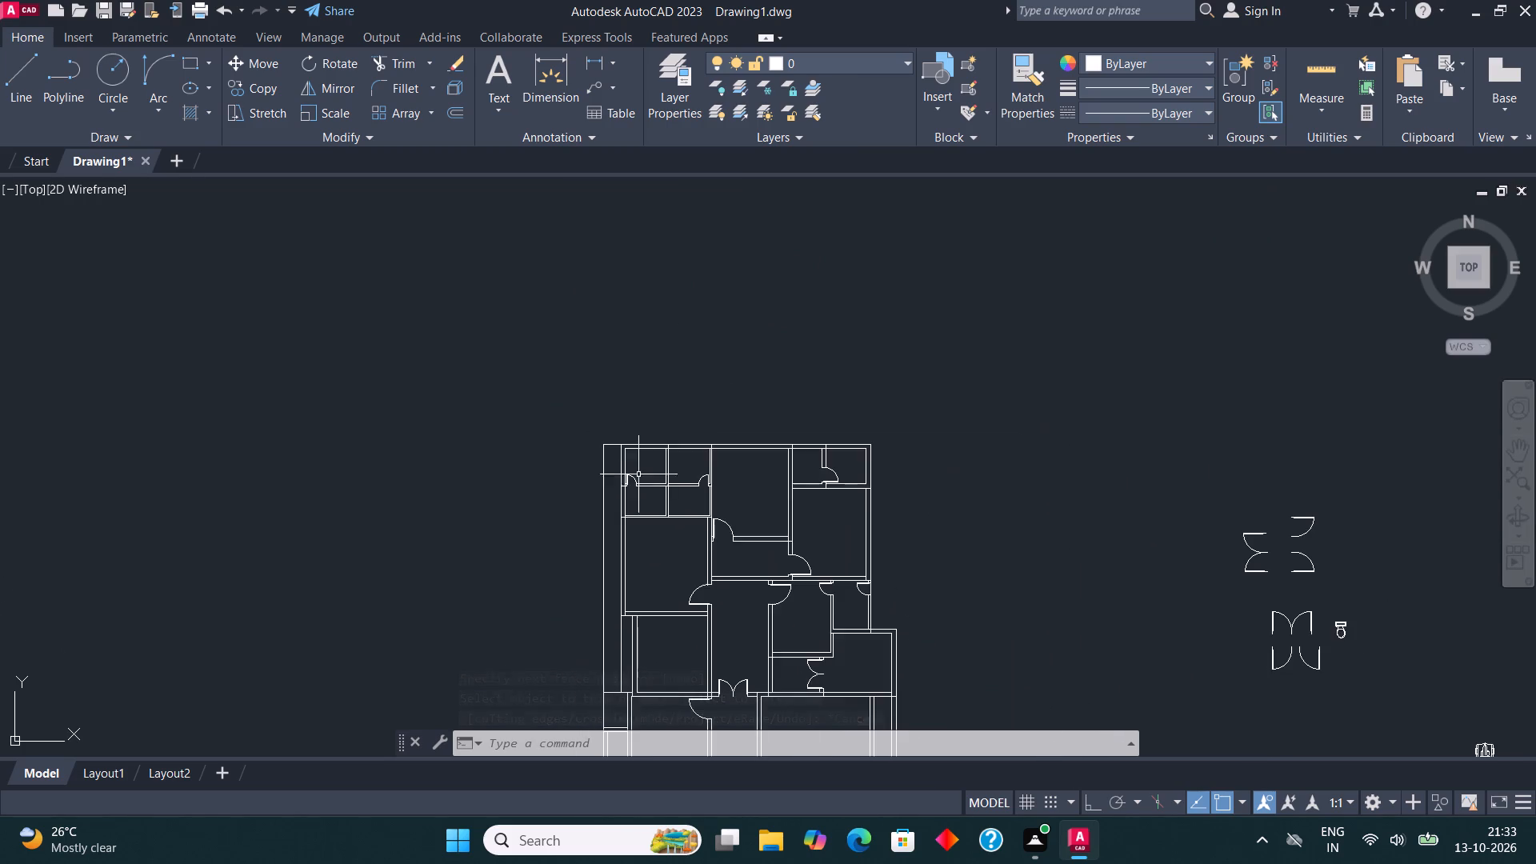
middle_drag(636, 479, 669, 233)
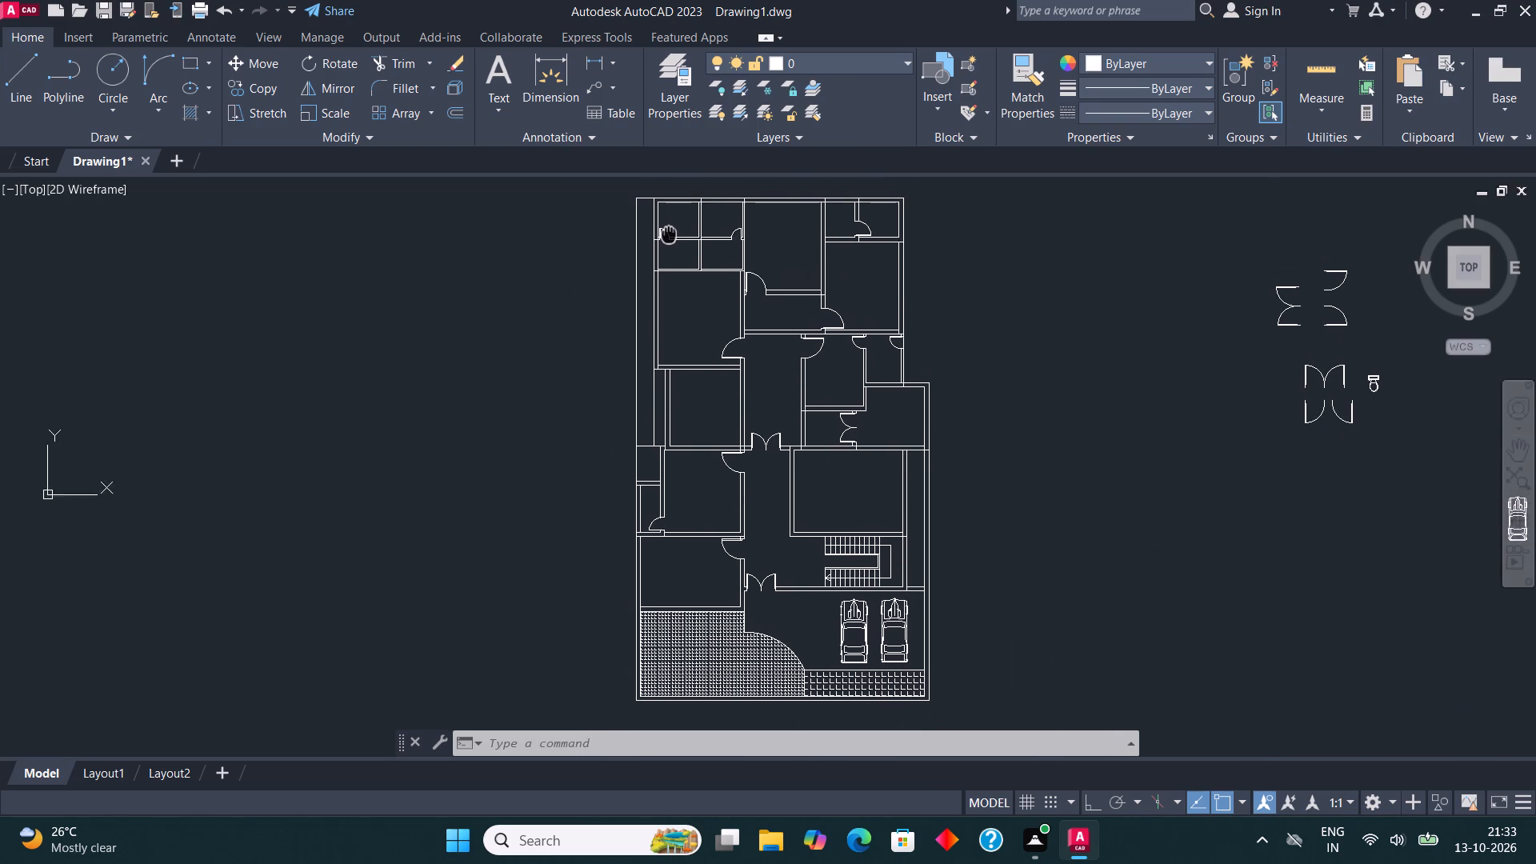
middle_drag(669, 233, 650, 342)
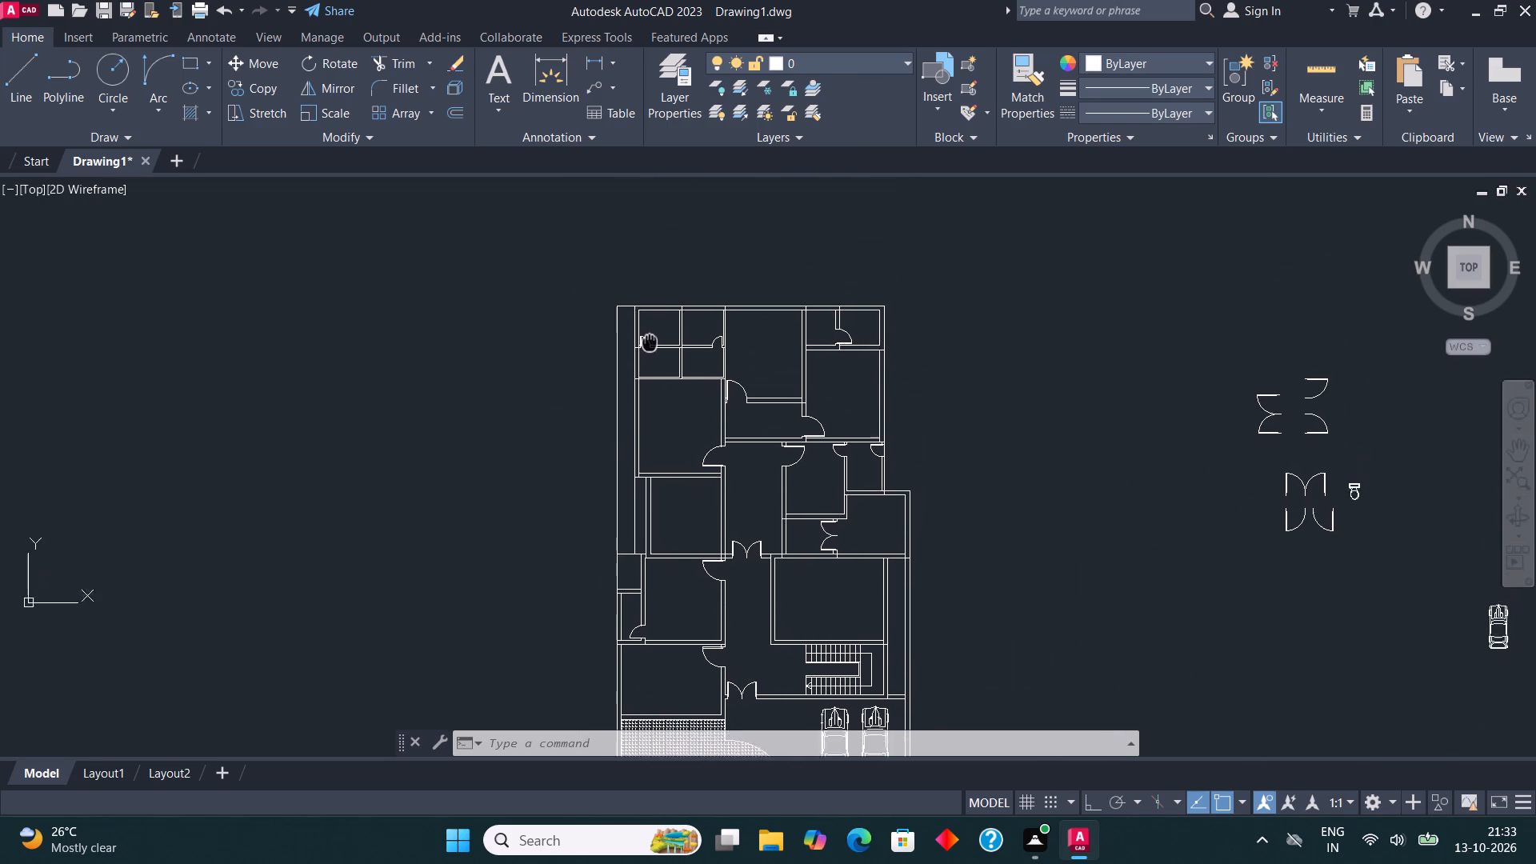
middle_drag(650, 342, 629, 414)
scroll(616, 392, up, 3)
middle_drag(614, 330, 538, 444)
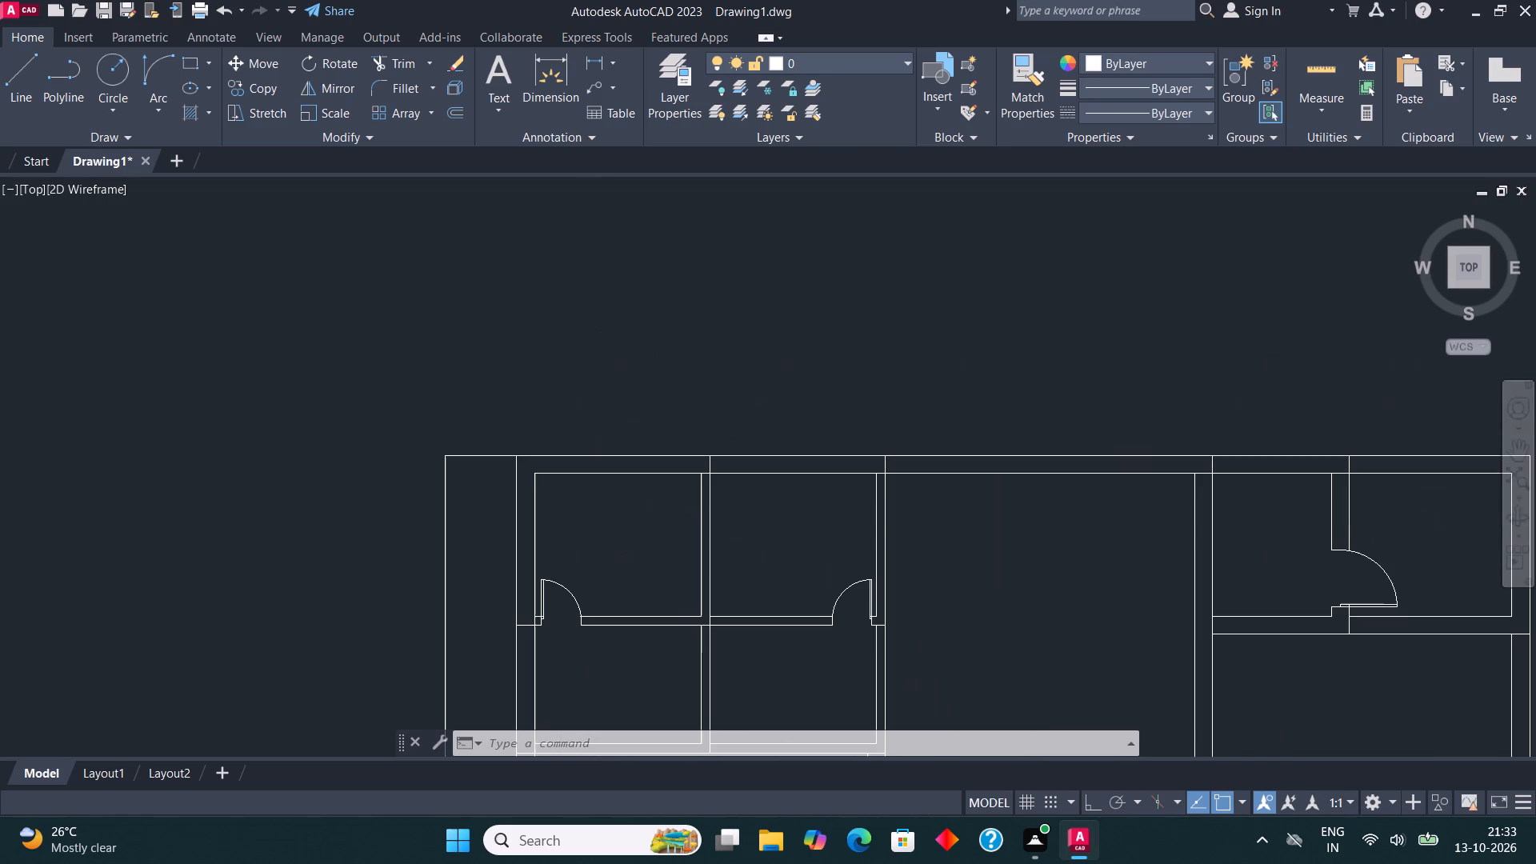
Draw a line 3' up from the upper-left room's outer wall corner and continue it horizontally, with Ortho on, past the plan's upper-right corner.
click(20, 74)
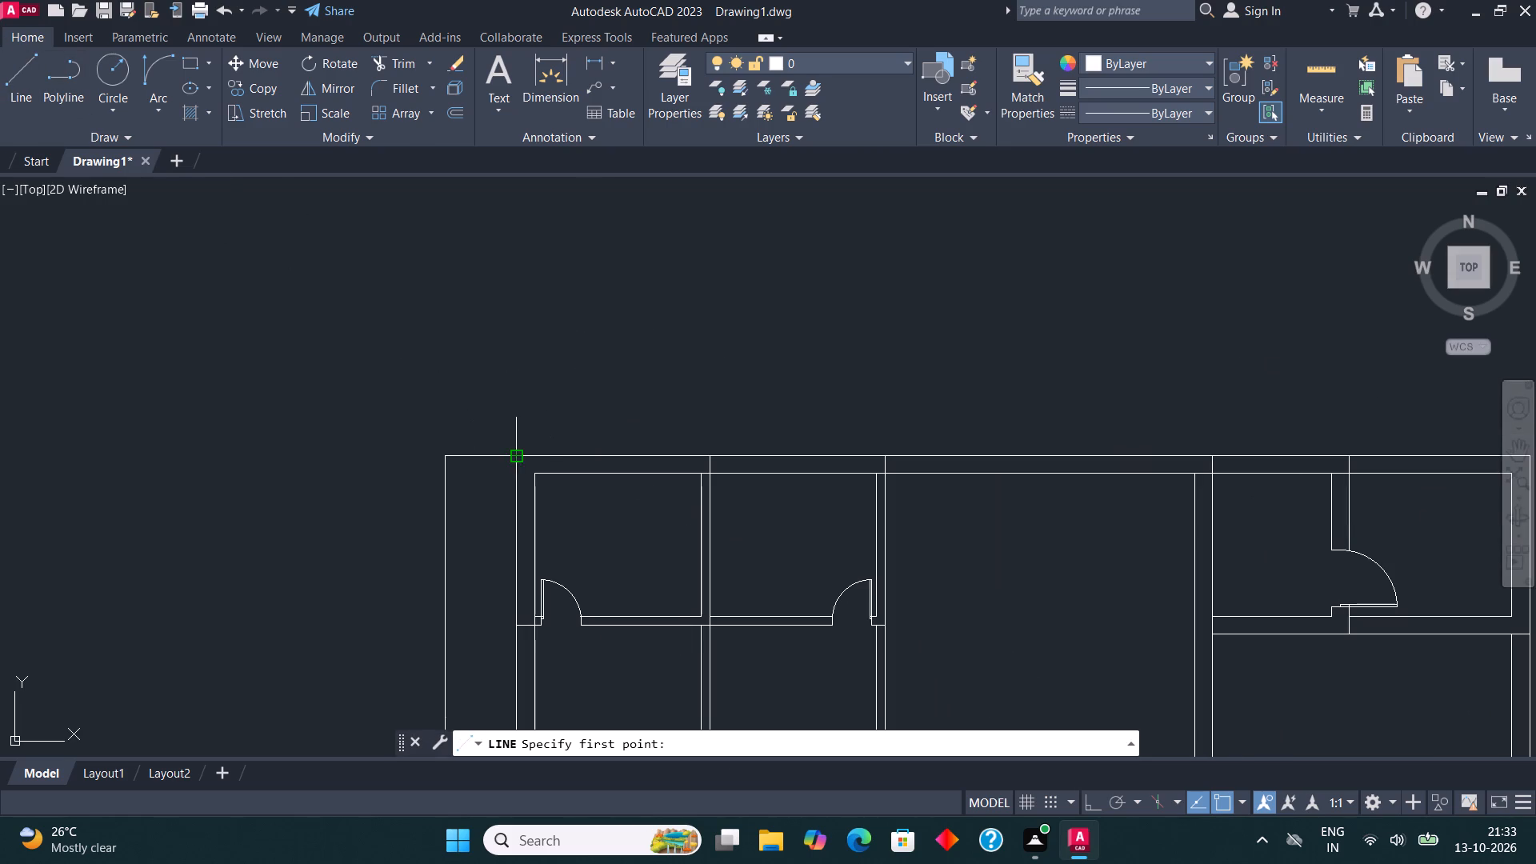
click(514, 452)
text(3')
key(Return)
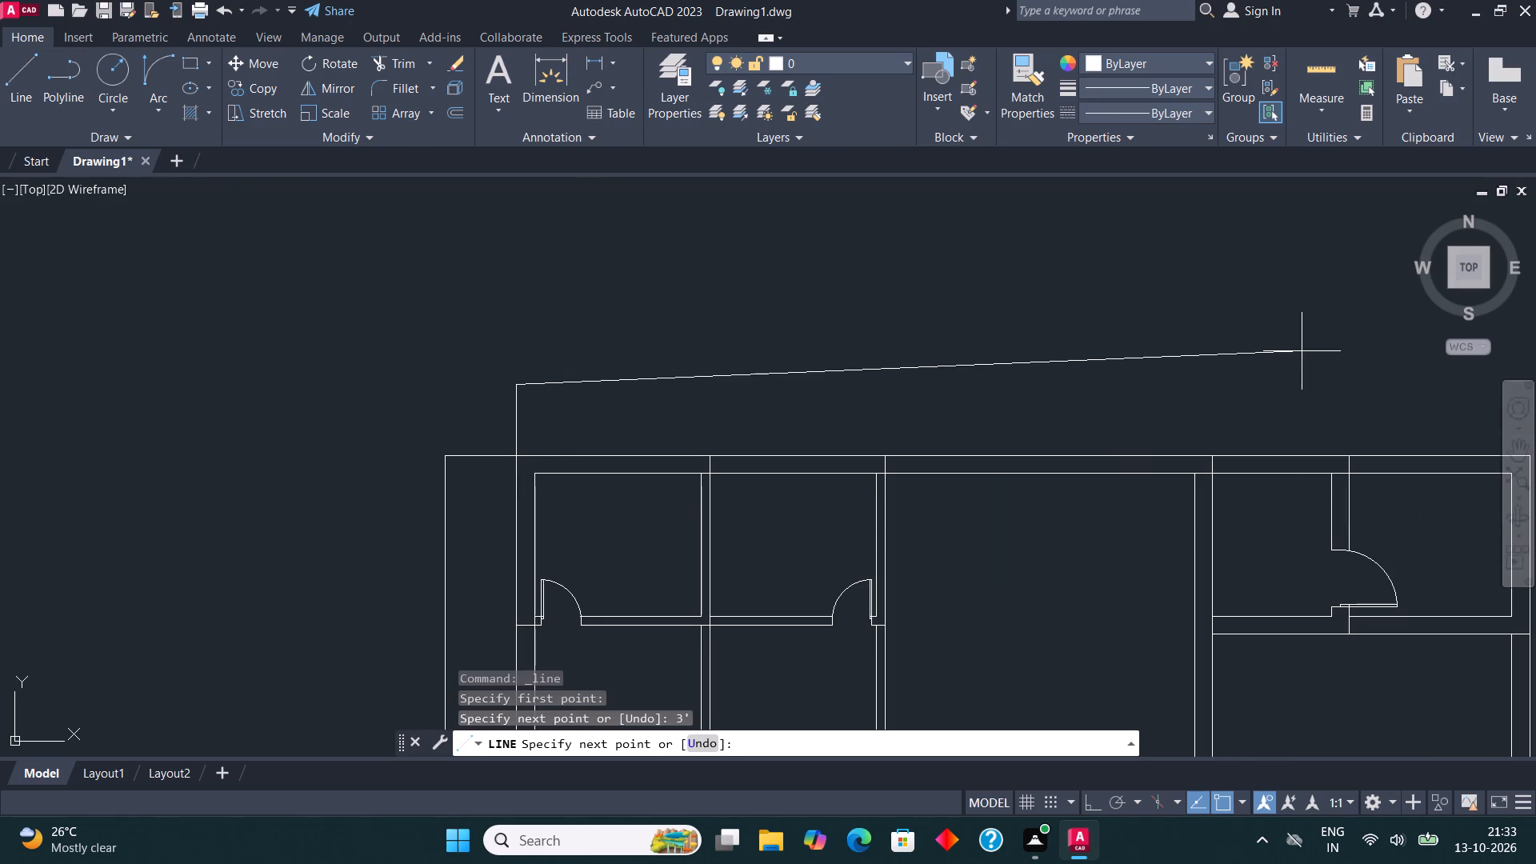
middle_drag(1274, 411, 273, 512)
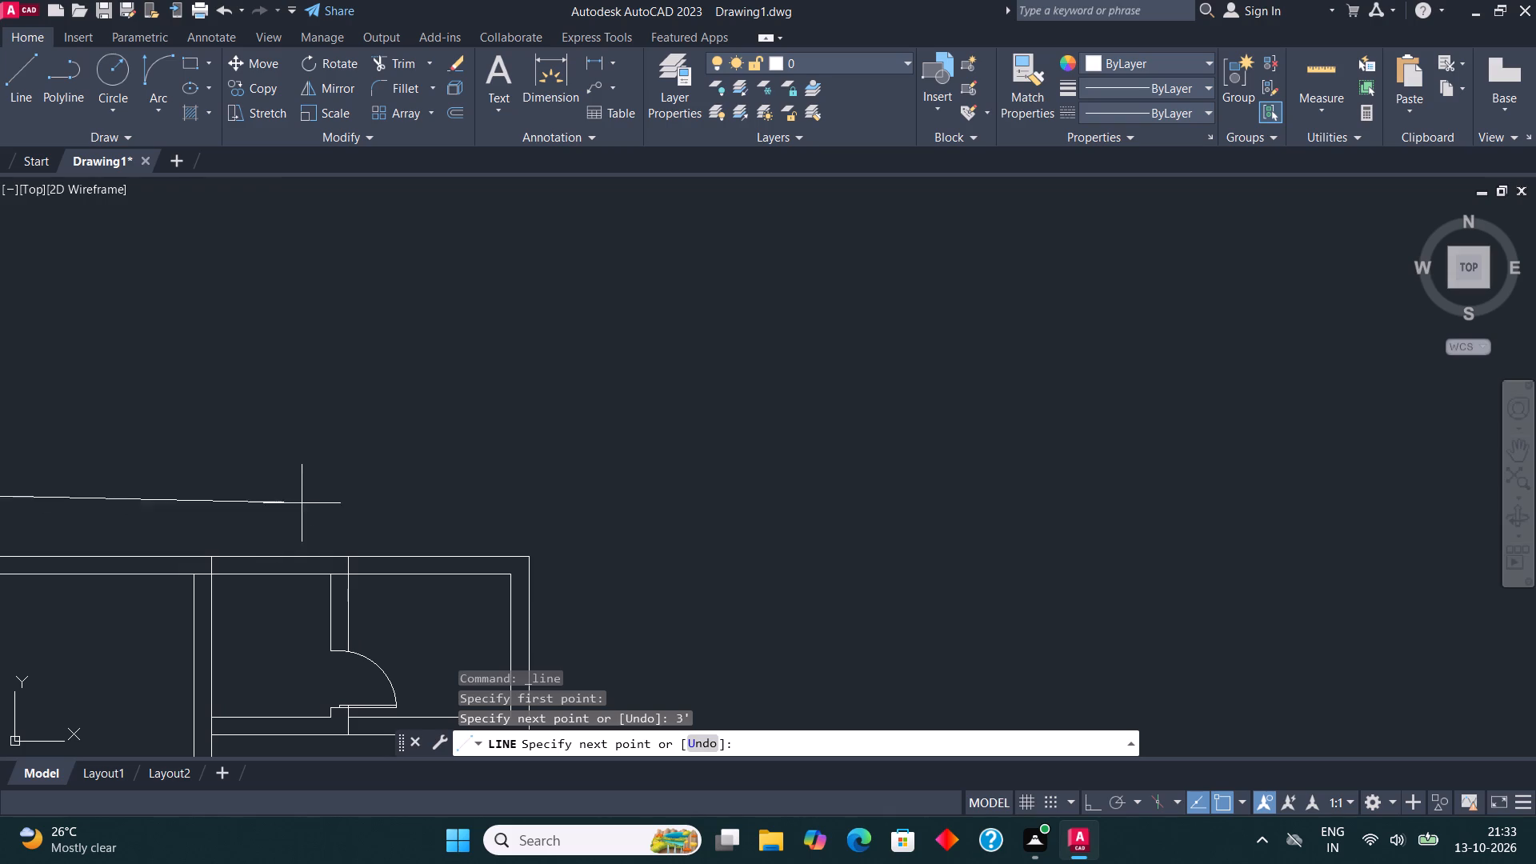
key(F8)
click(542, 490)
Draw a 3' horizontal line extending the top outer wall outward from the plan's upper-right corner.
click(47, 78)
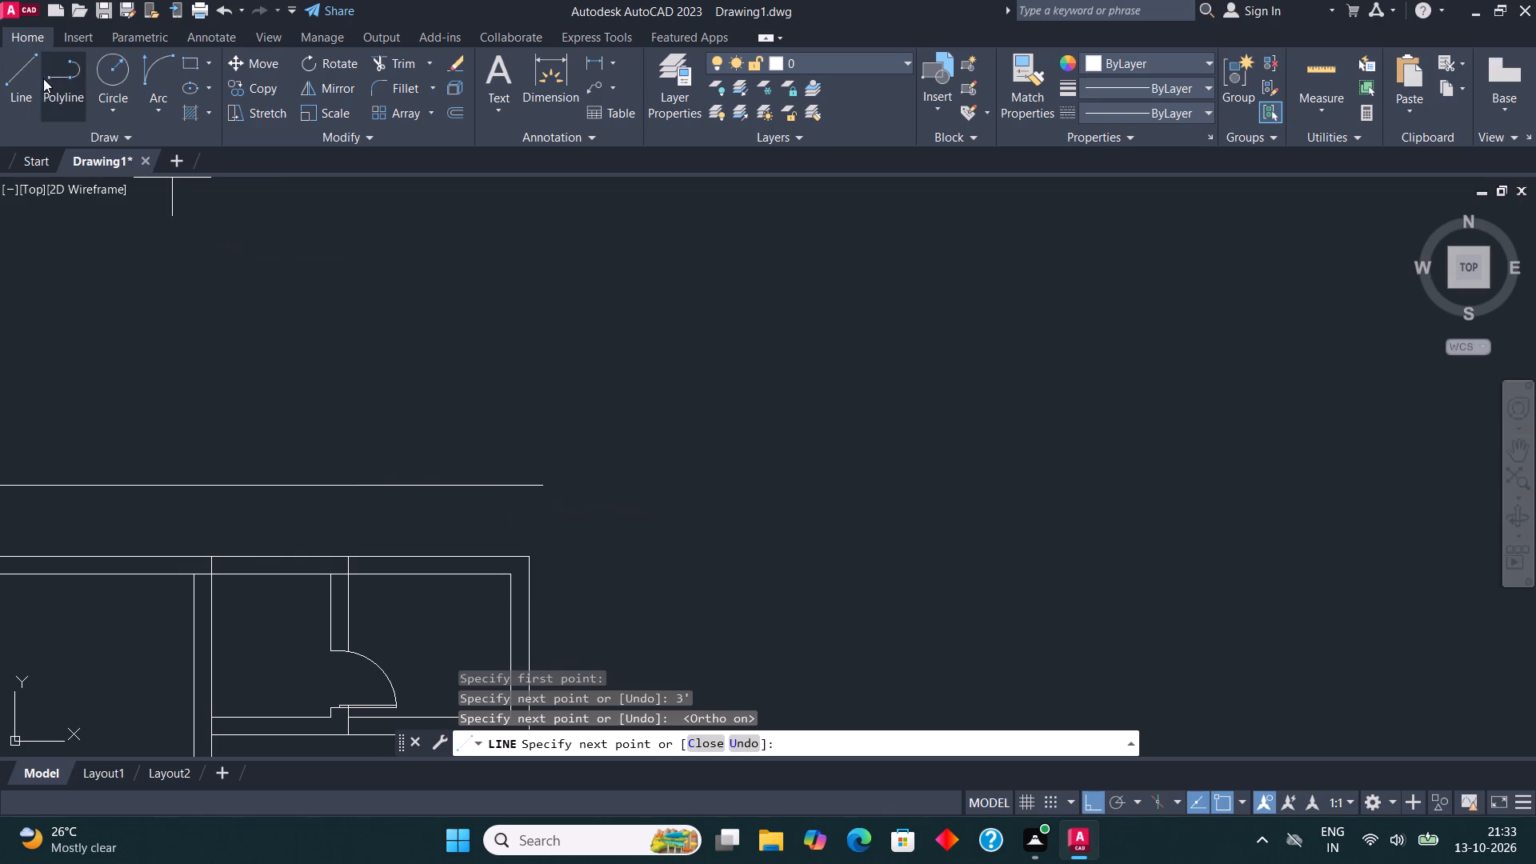
click(27, 67)
click(530, 560)
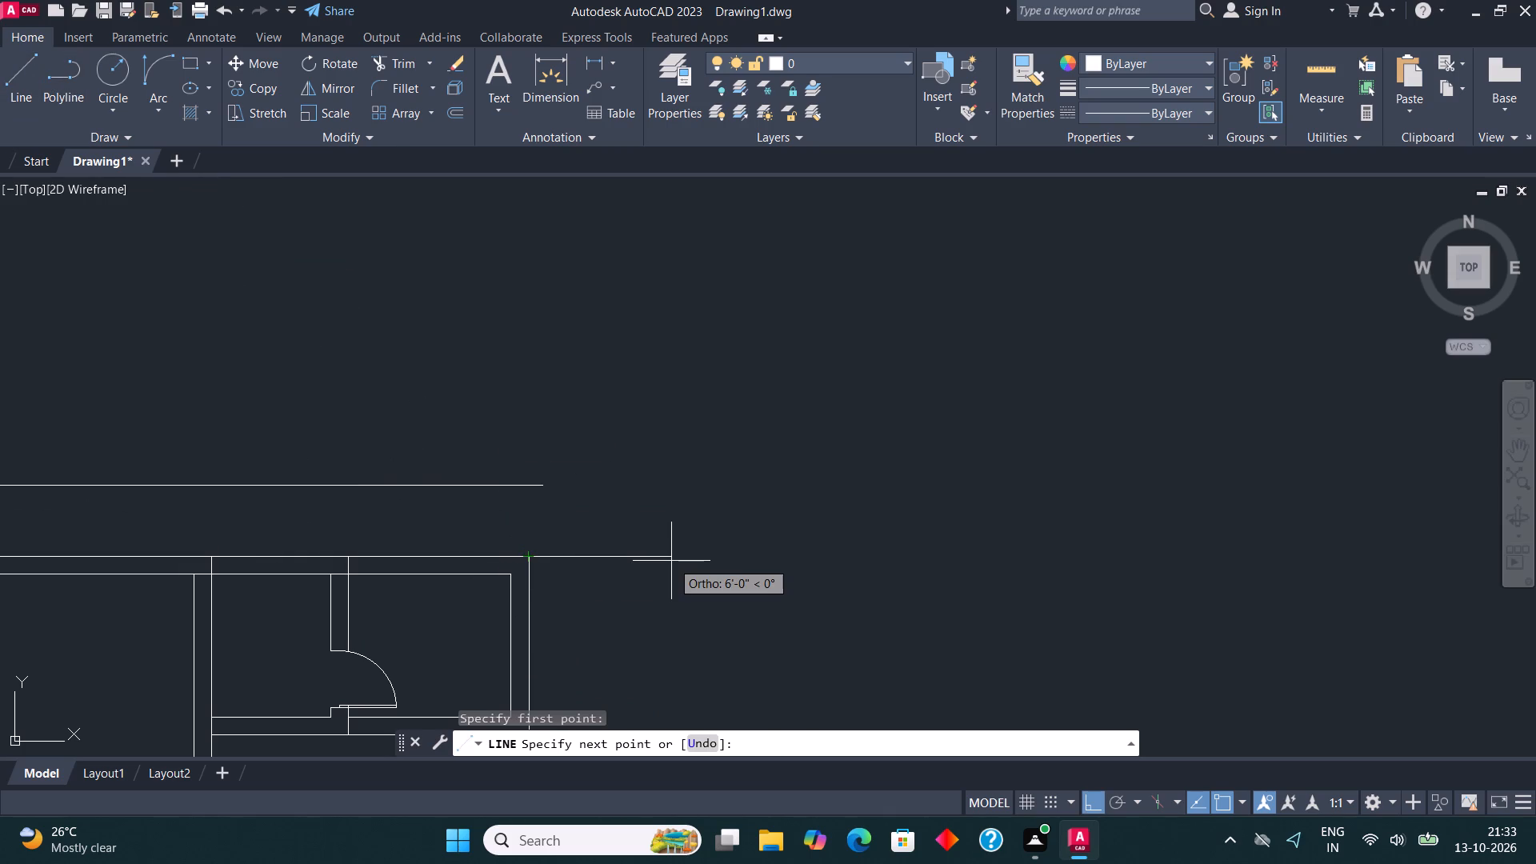
text(3')
key(Return)
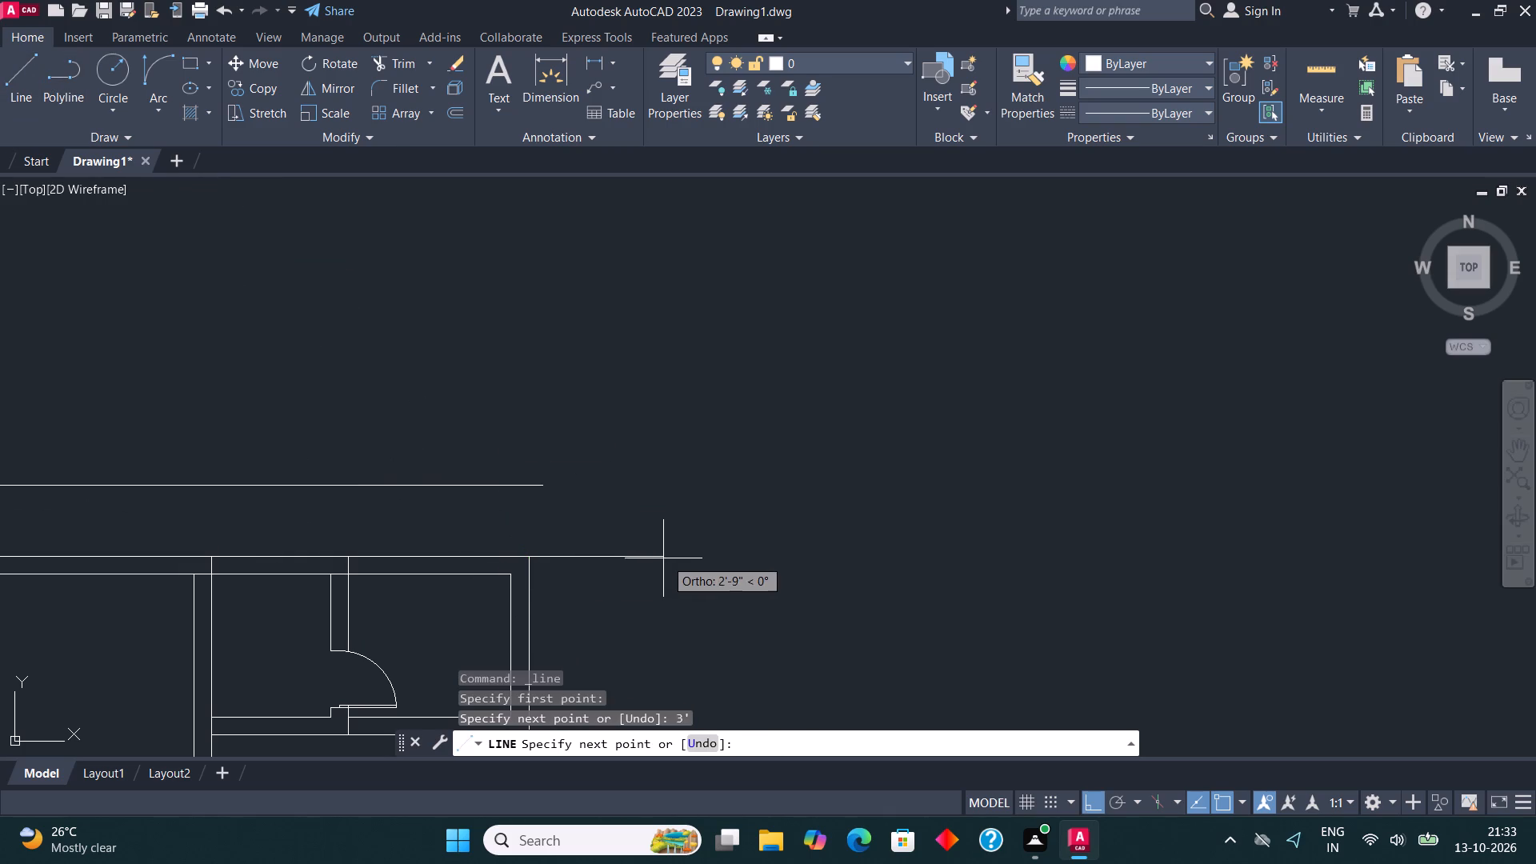
scroll(666, 466, down, 5)
scroll(664, 518, up, 3)
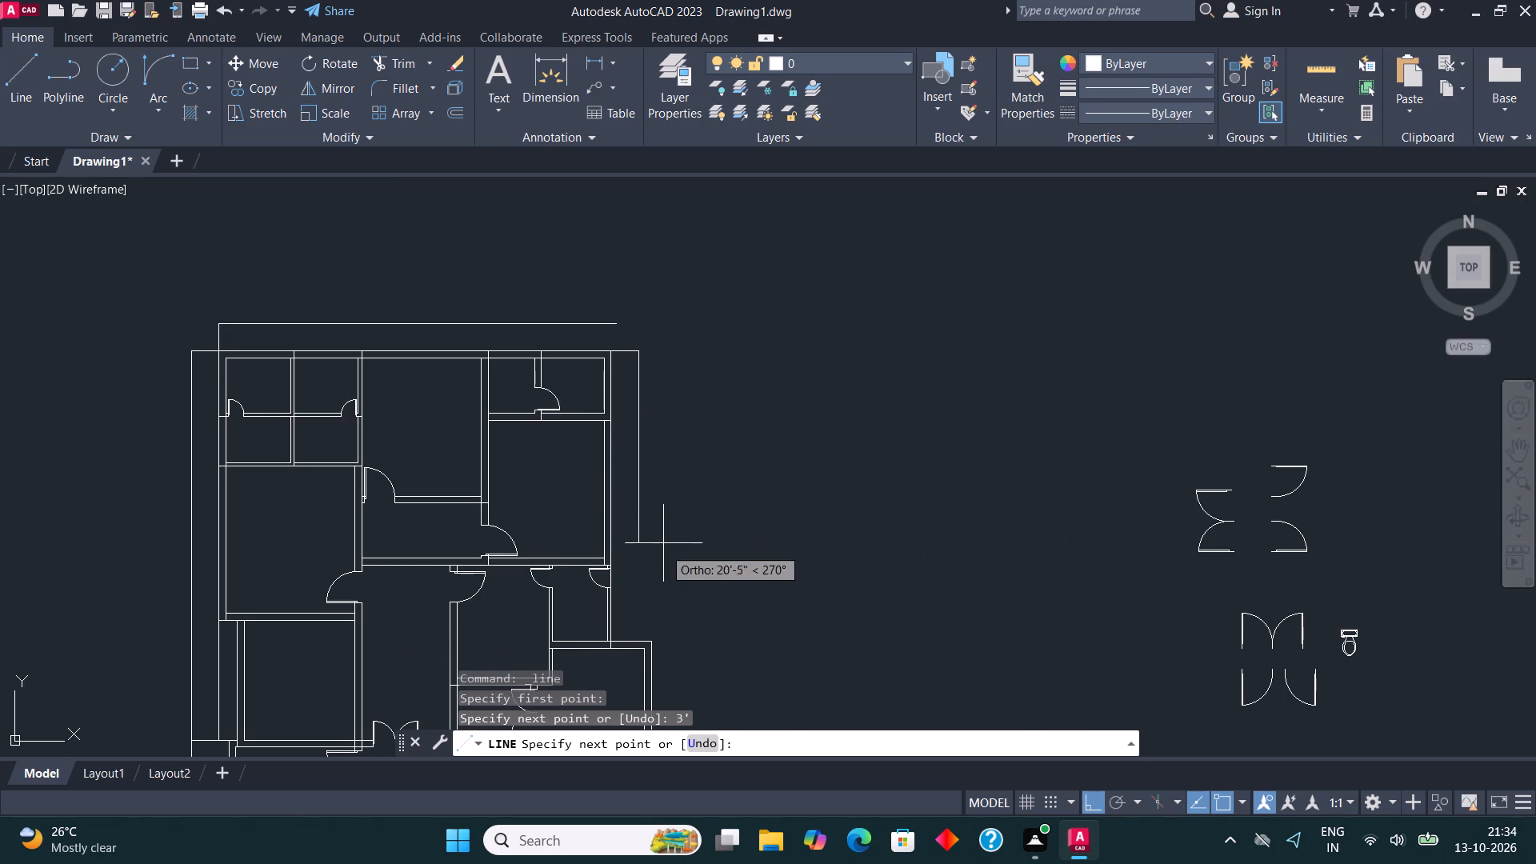
scroll(638, 639, up, 2)
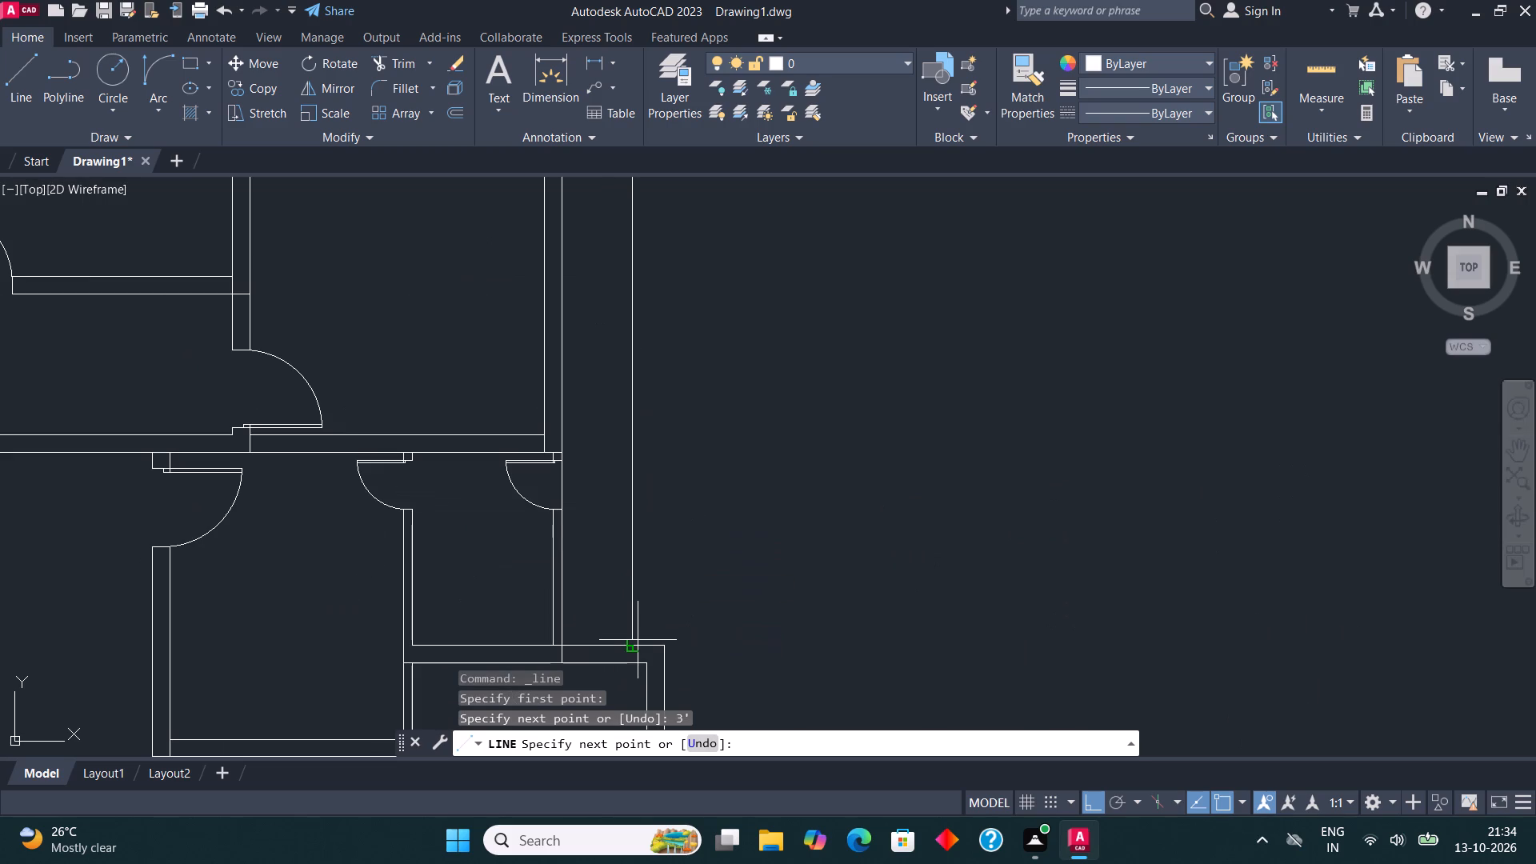
key(Escape)
Examine the plan's east side, where the outer wall steps in beside the upper rooms.
scroll(638, 640, down, 3)
middle_drag(663, 555, 703, 257)
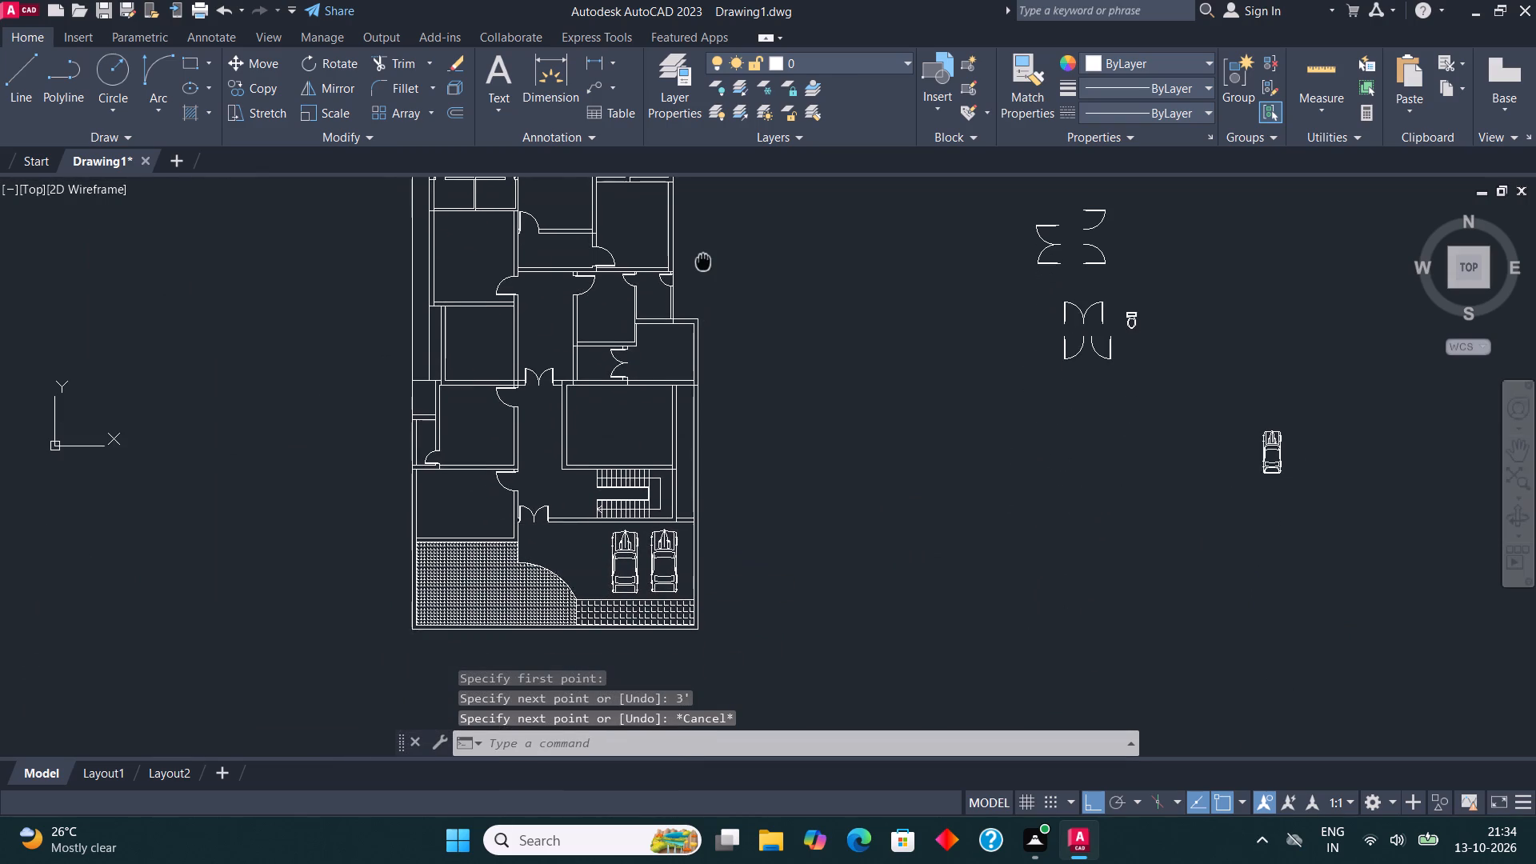
middle_drag(703, 257, 709, 288)
scroll(709, 288, up, 1)
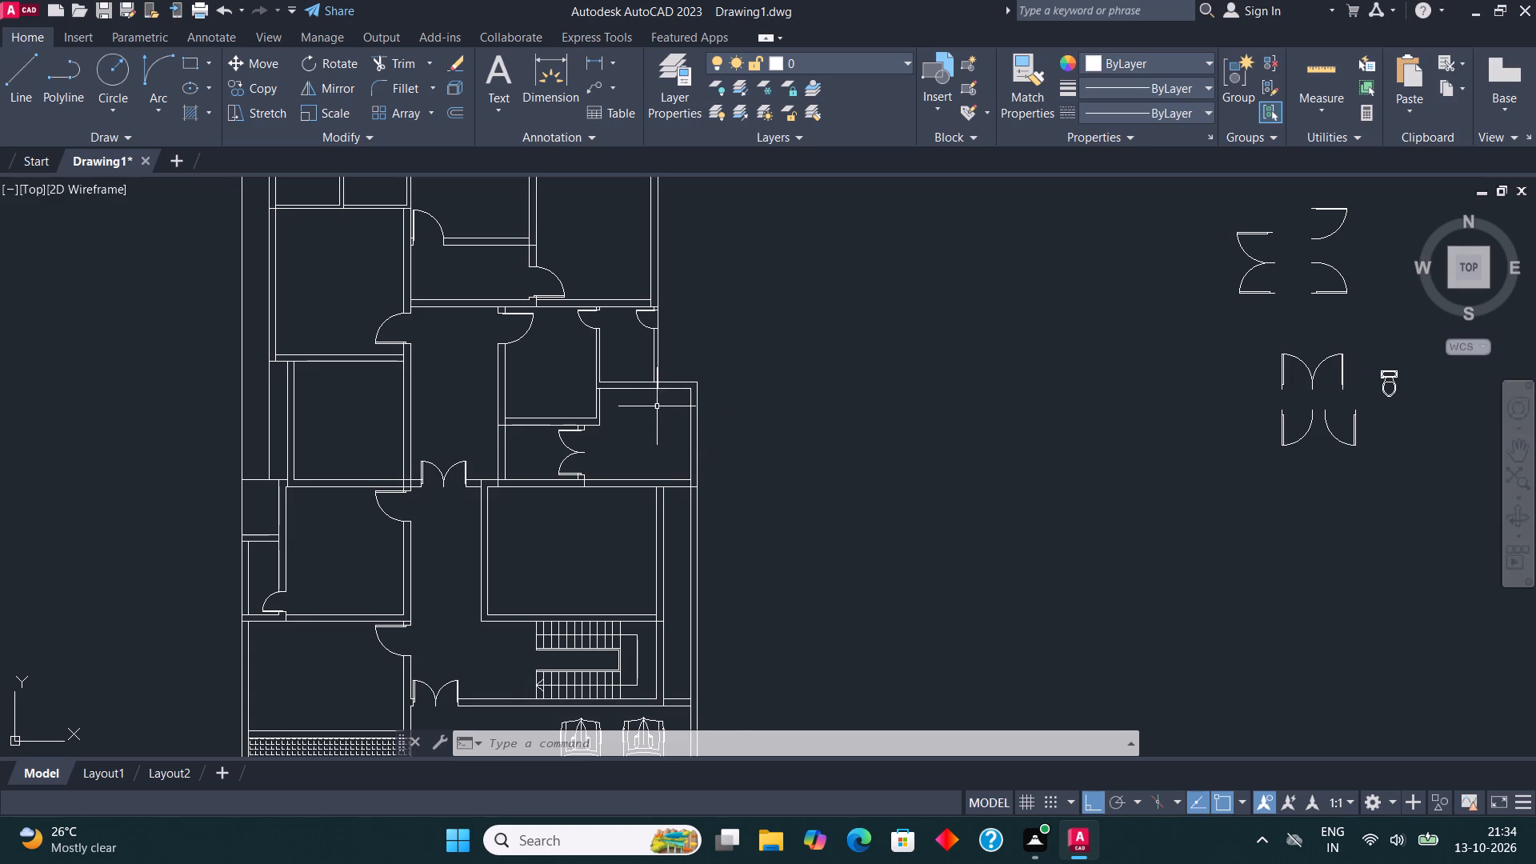
scroll(655, 412, down, 1)
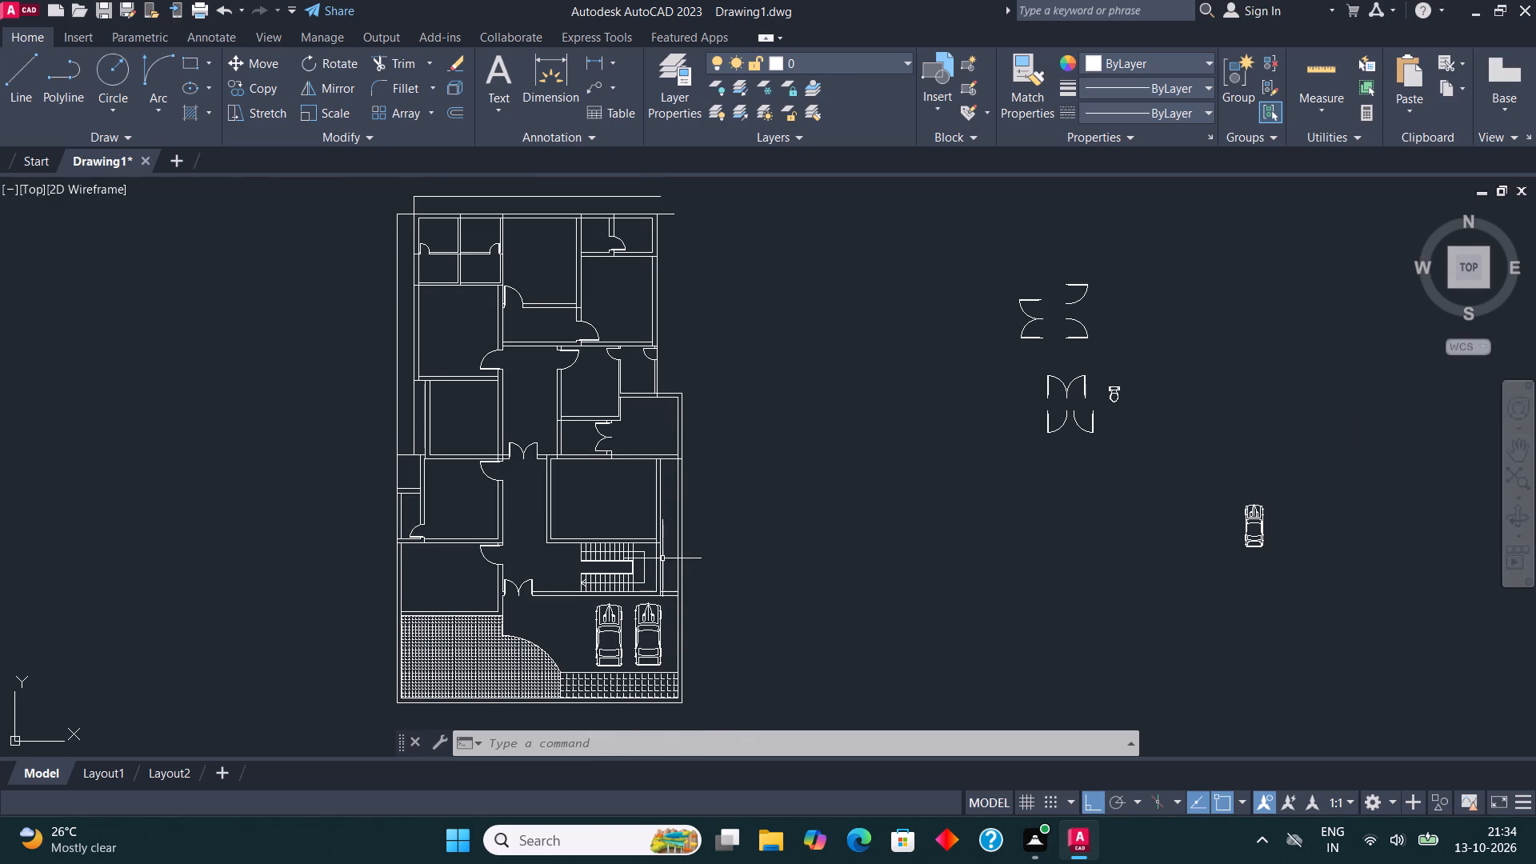
scroll(662, 558, up, 1)
middle_drag(672, 513, 618, 527)
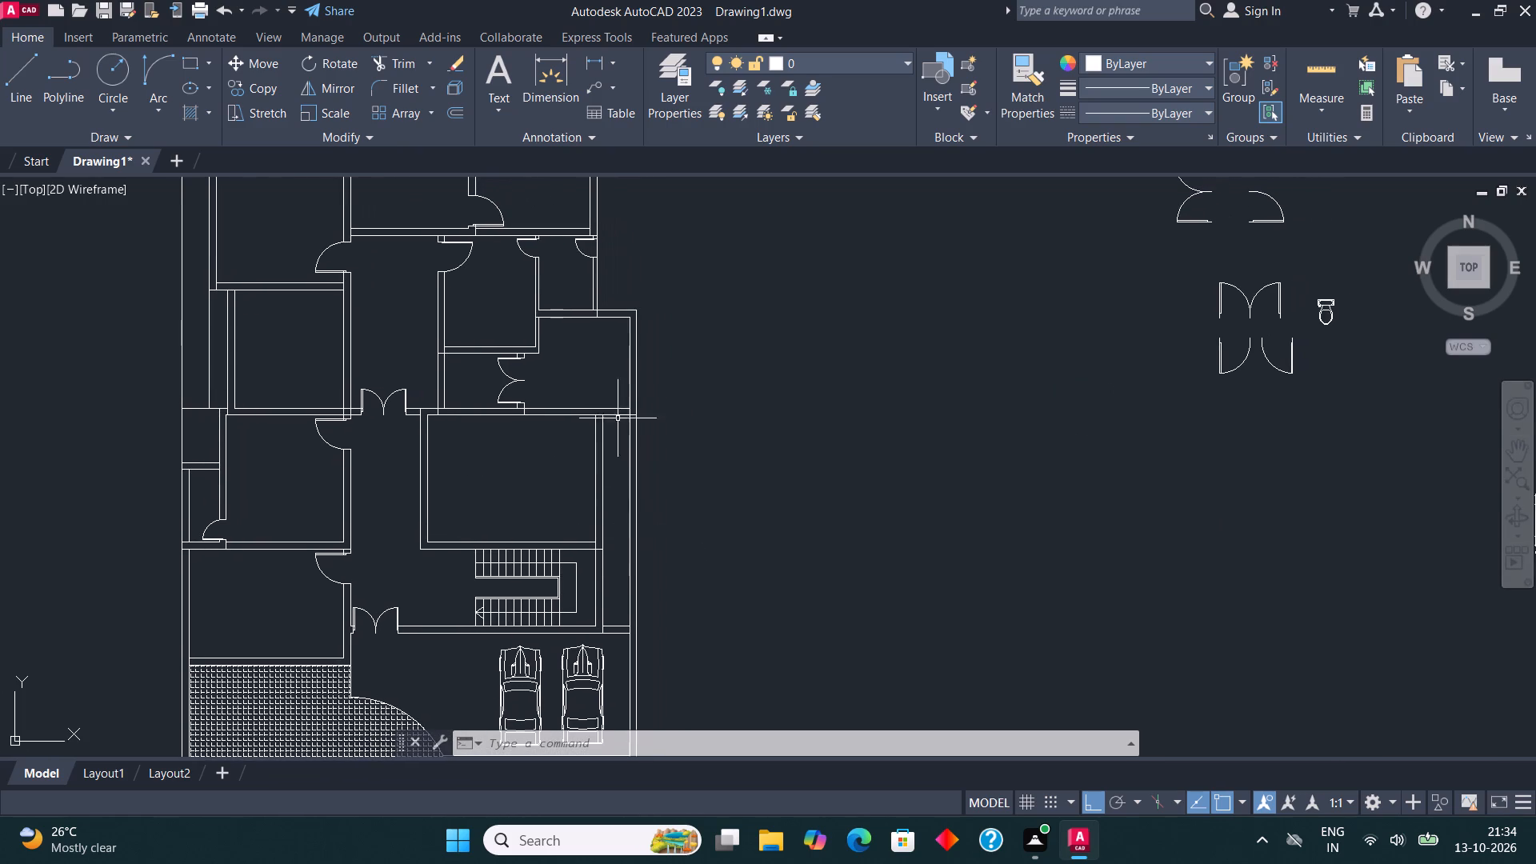
click(406, 54)
key(Escape)
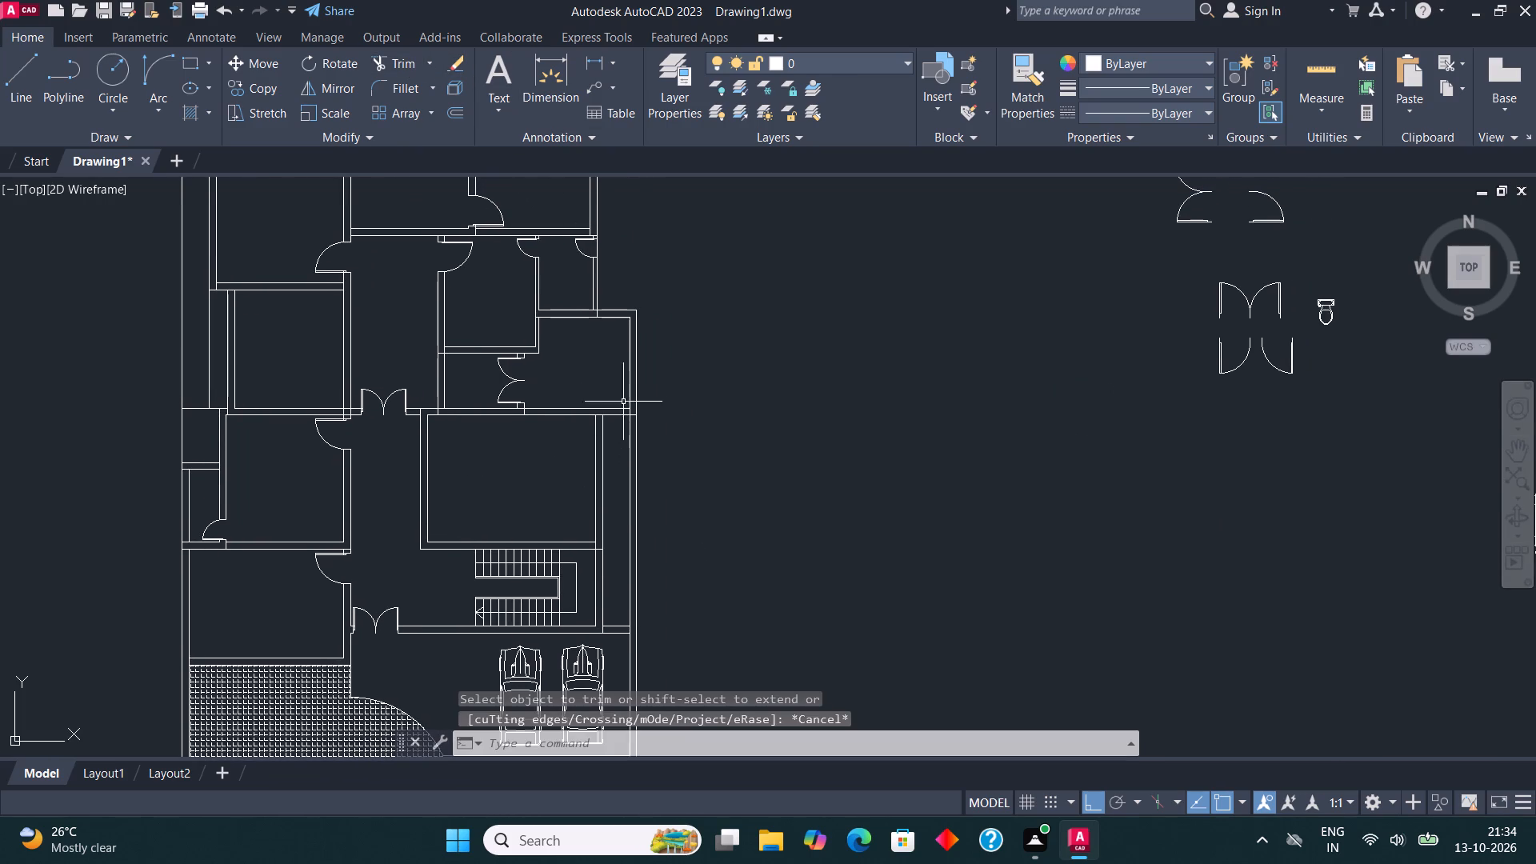
middle_drag(626, 394, 626, 530)
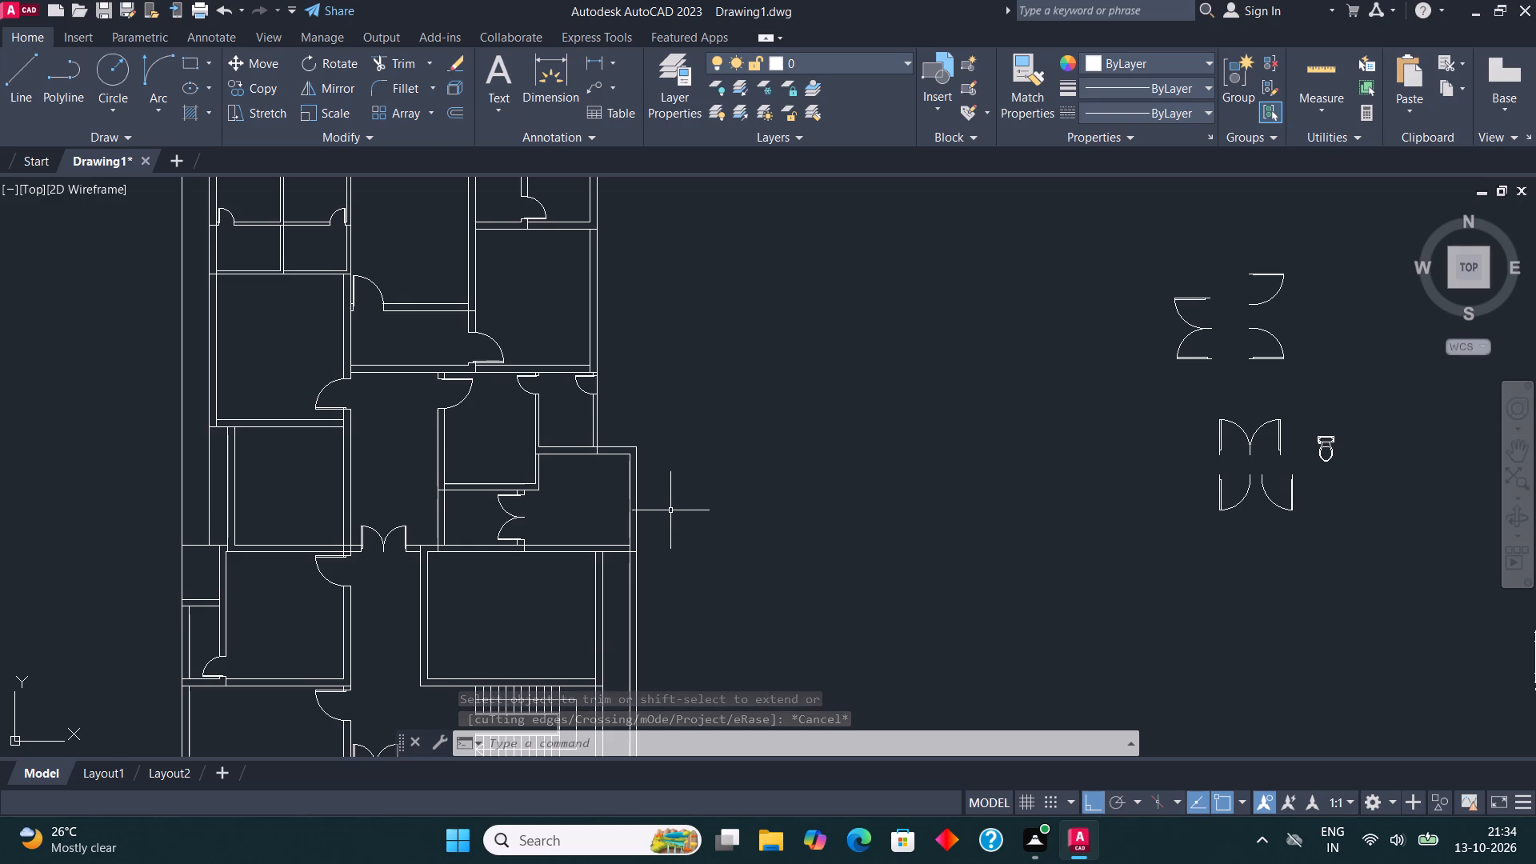
middle_drag(598, 422, 588, 538)
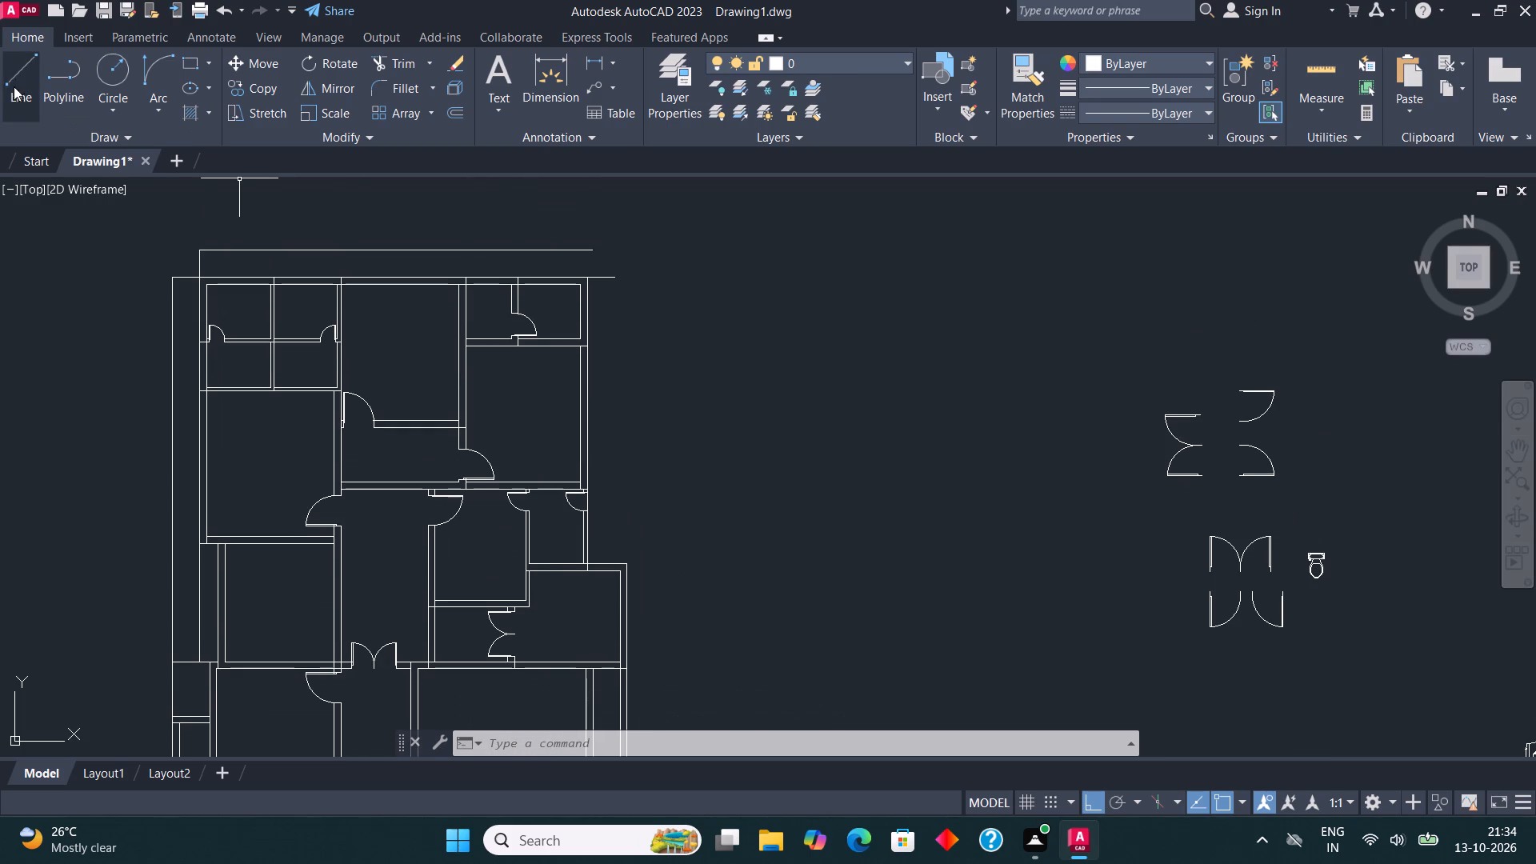
Draw two vertical lines from the outer and inner corners of the east wall's step up to near the top wall.
click(15, 68)
click(630, 561)
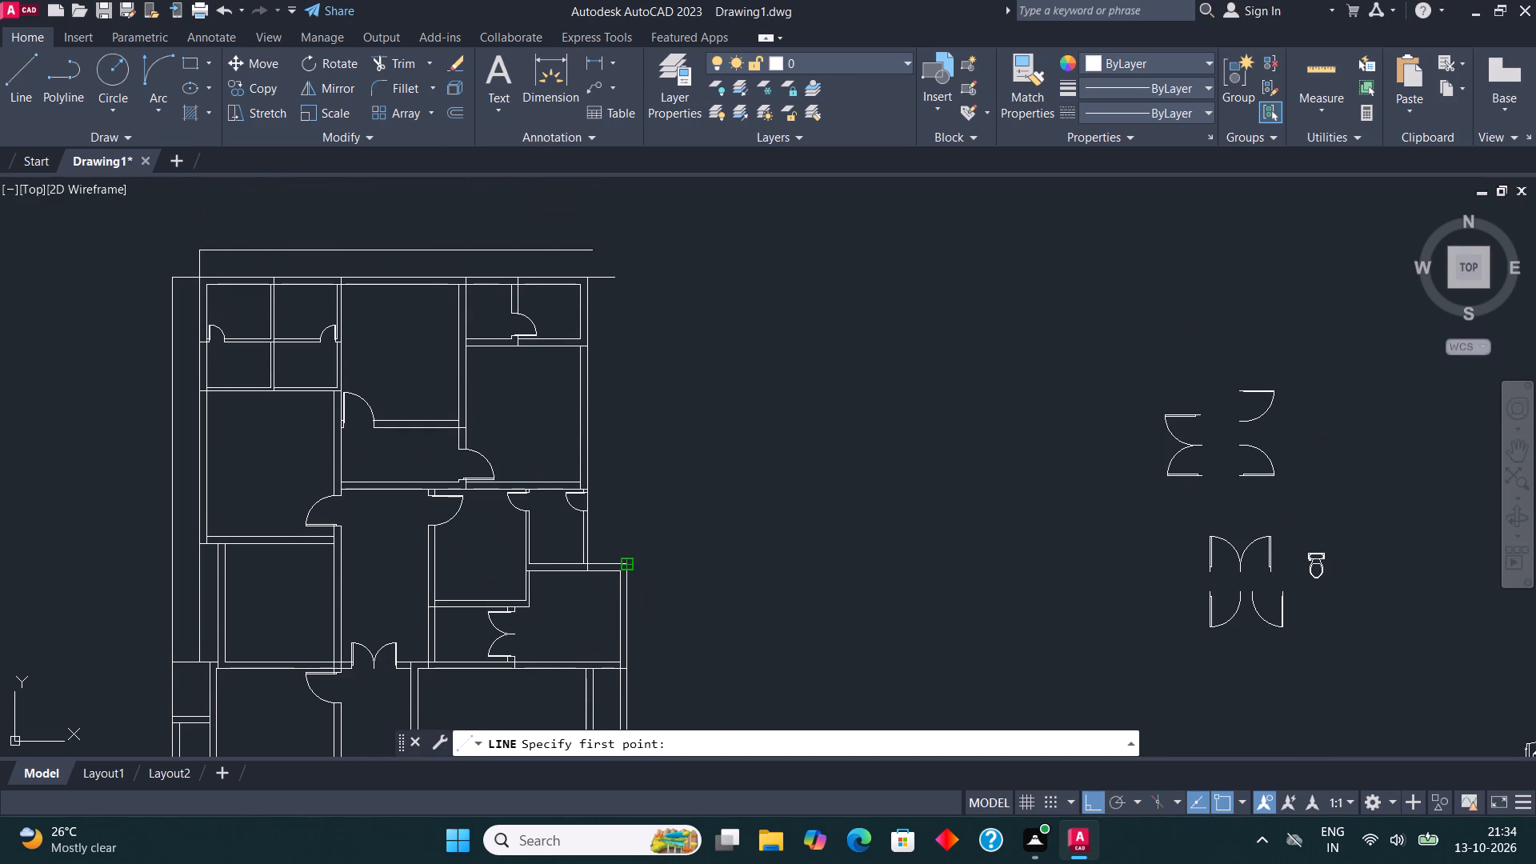
click(624, 299)
key(Escape)
click(21, 71)
click(615, 576)
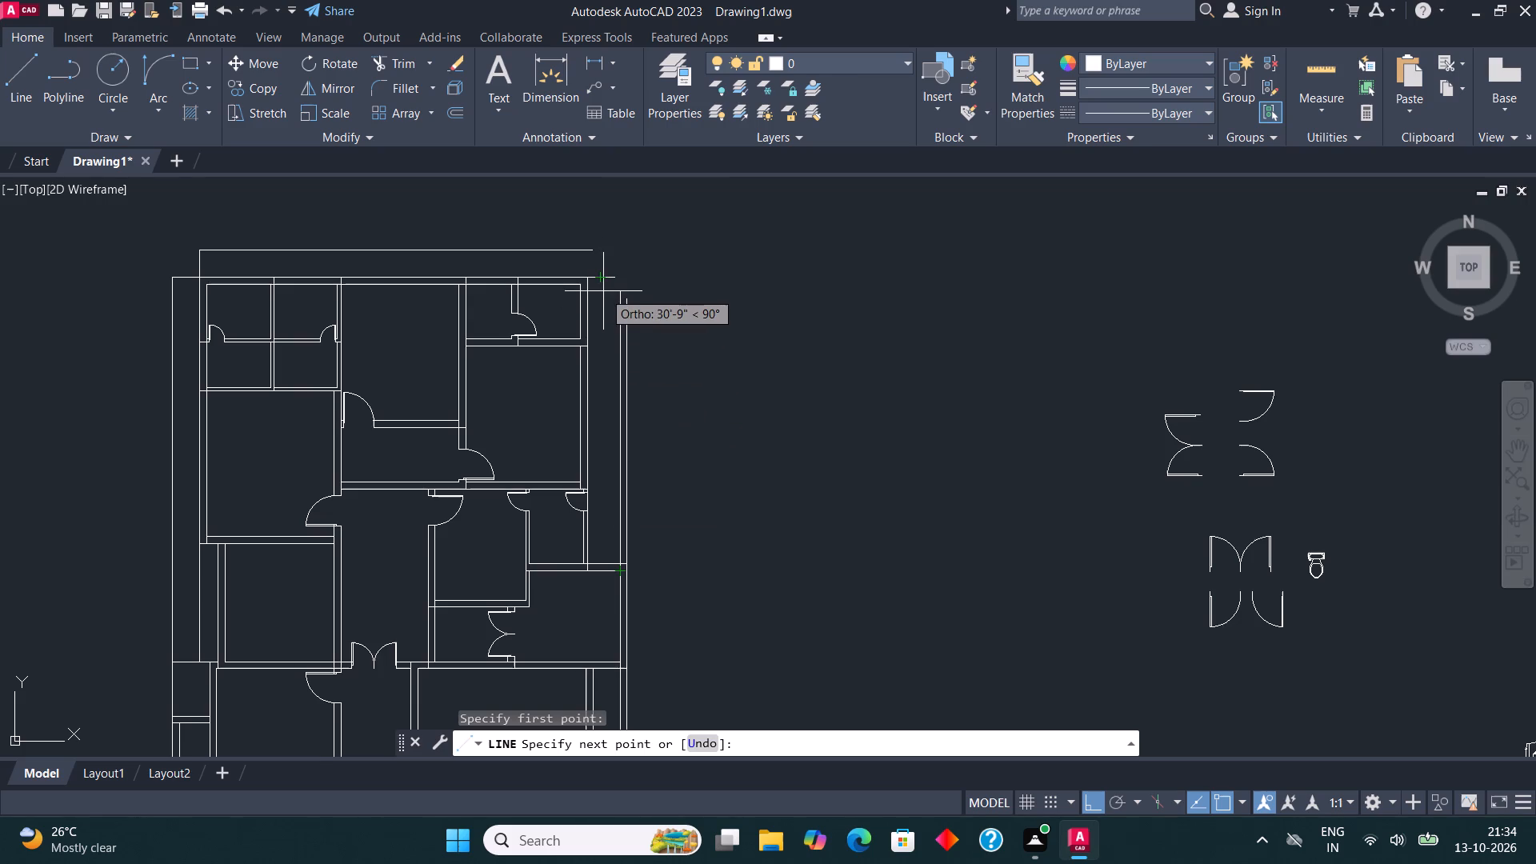
scroll(603, 291, up, 2)
click(603, 291)
key(Escape)
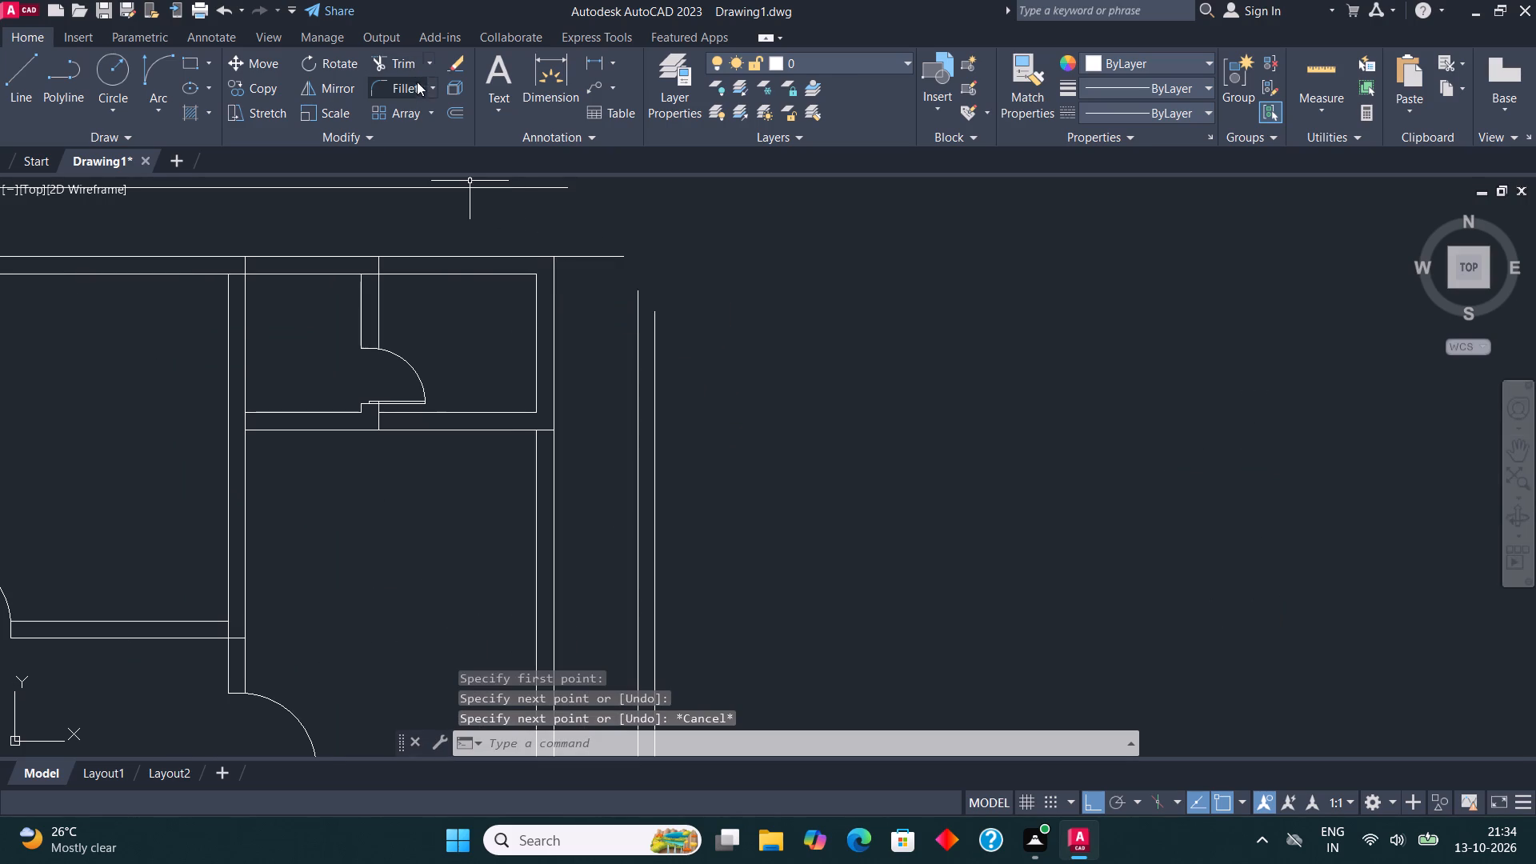
Fillet the top wall's outer and inner lines with the matching new east wall lines to close the upper-right corner.
click(410, 92)
click(593, 252)
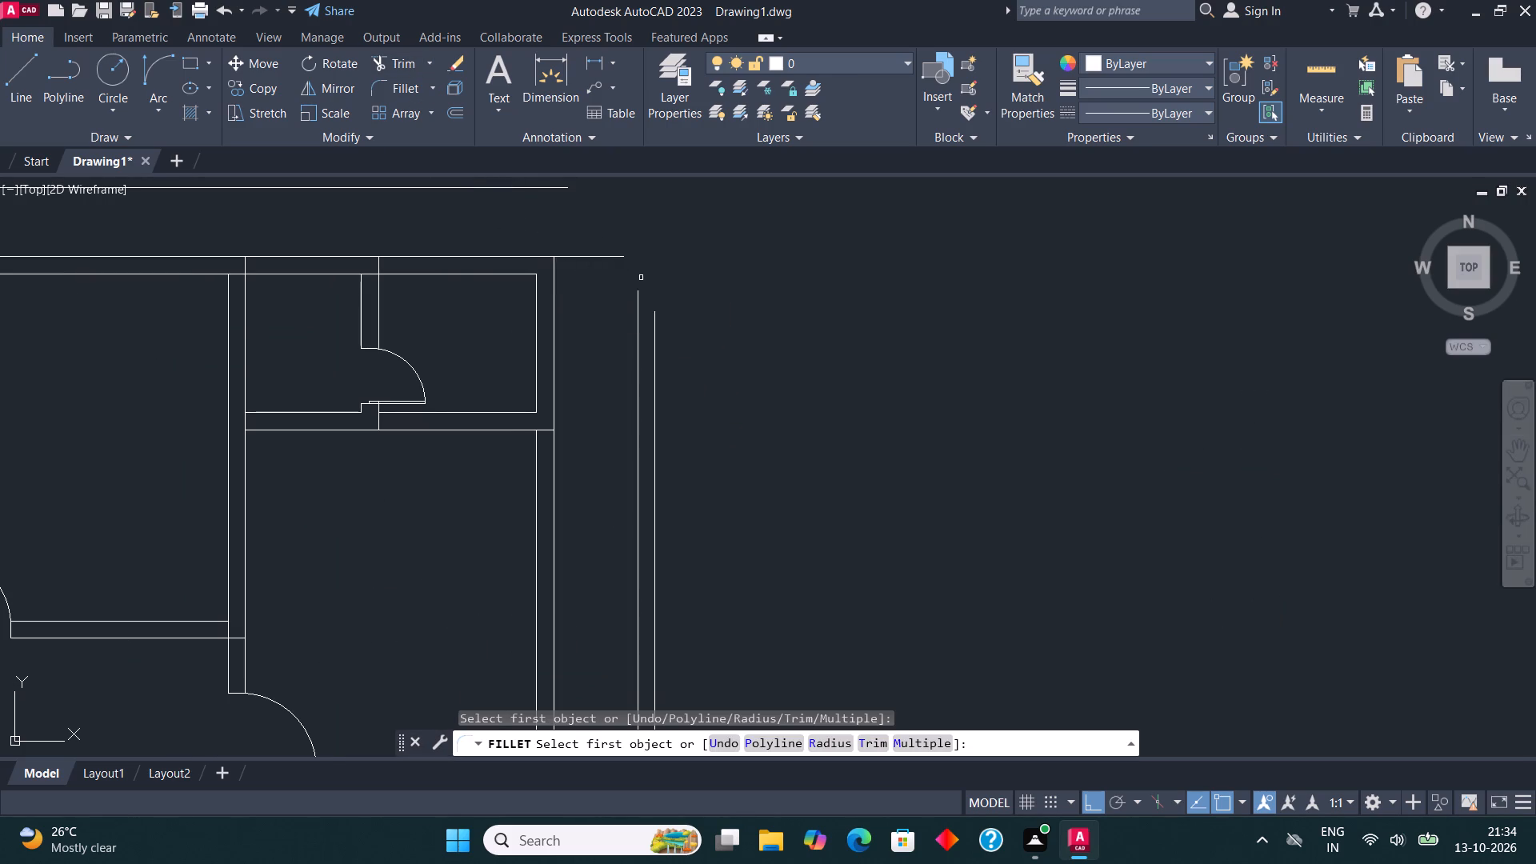
click(614, 258)
click(656, 326)
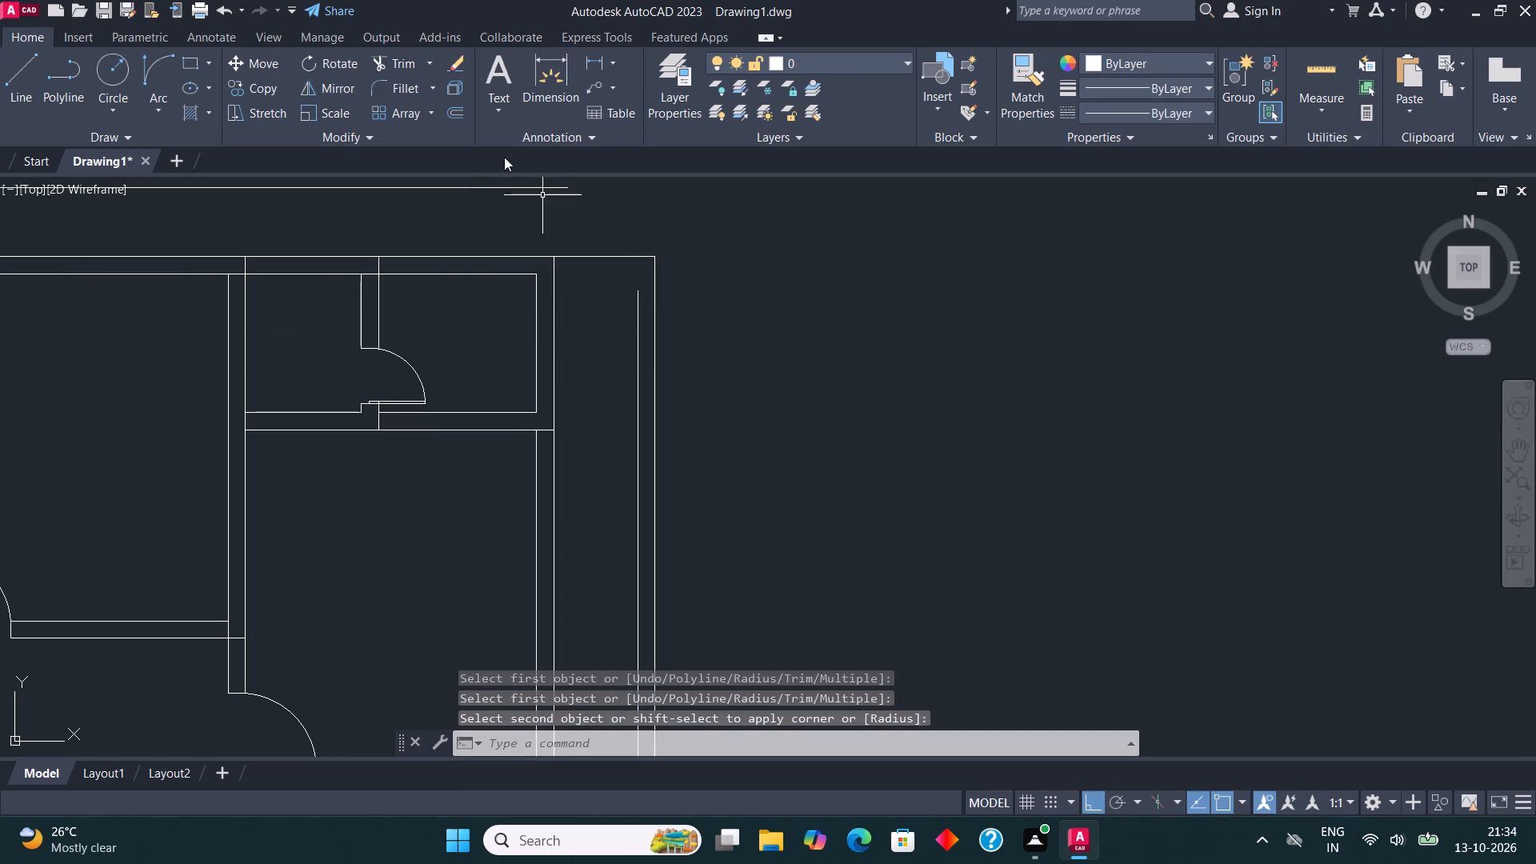
click(406, 86)
click(522, 274)
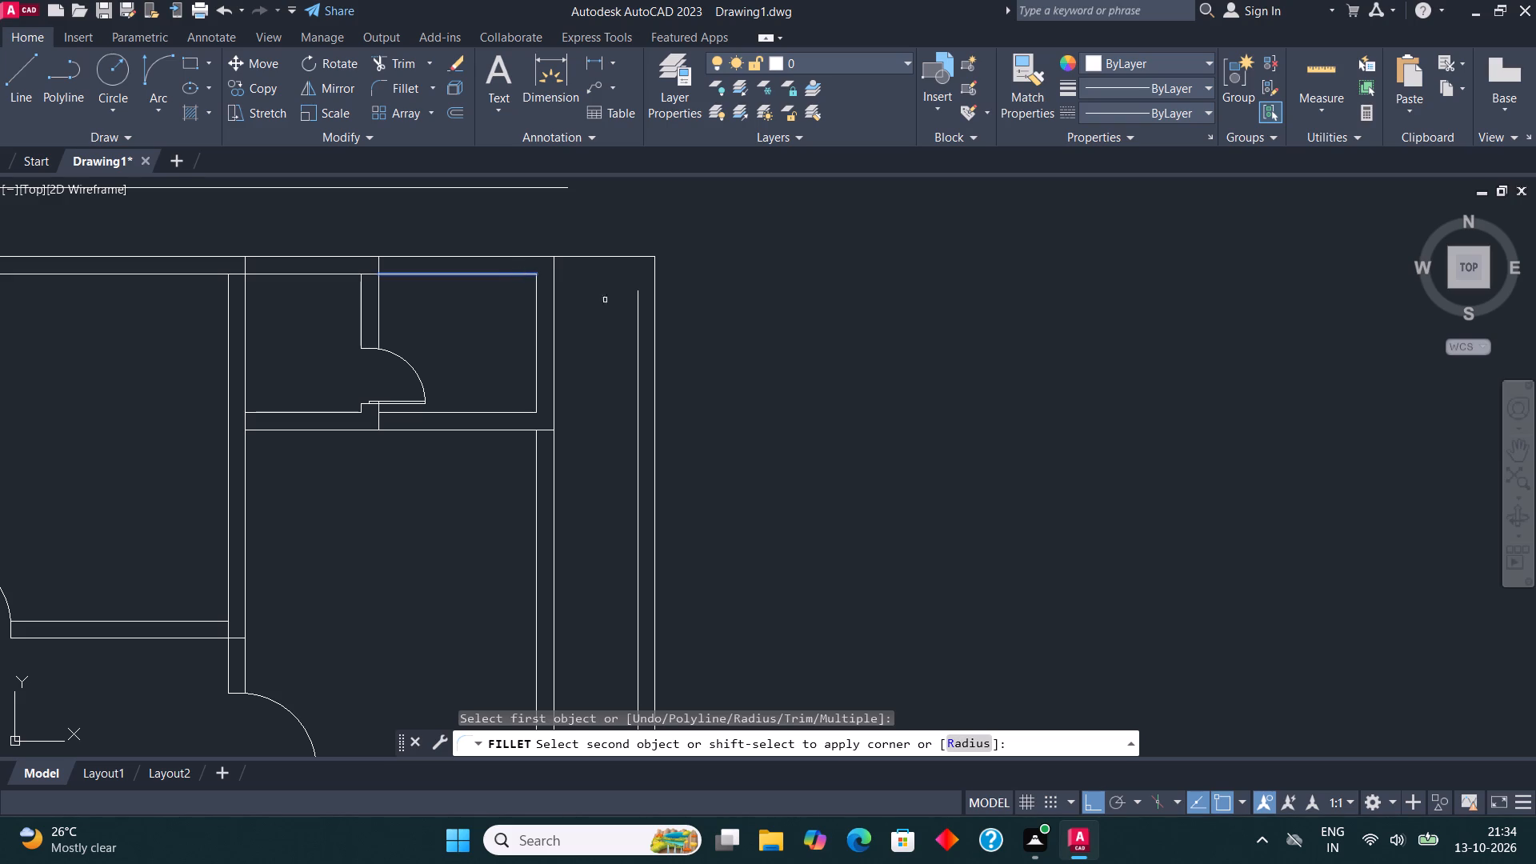
click(638, 351)
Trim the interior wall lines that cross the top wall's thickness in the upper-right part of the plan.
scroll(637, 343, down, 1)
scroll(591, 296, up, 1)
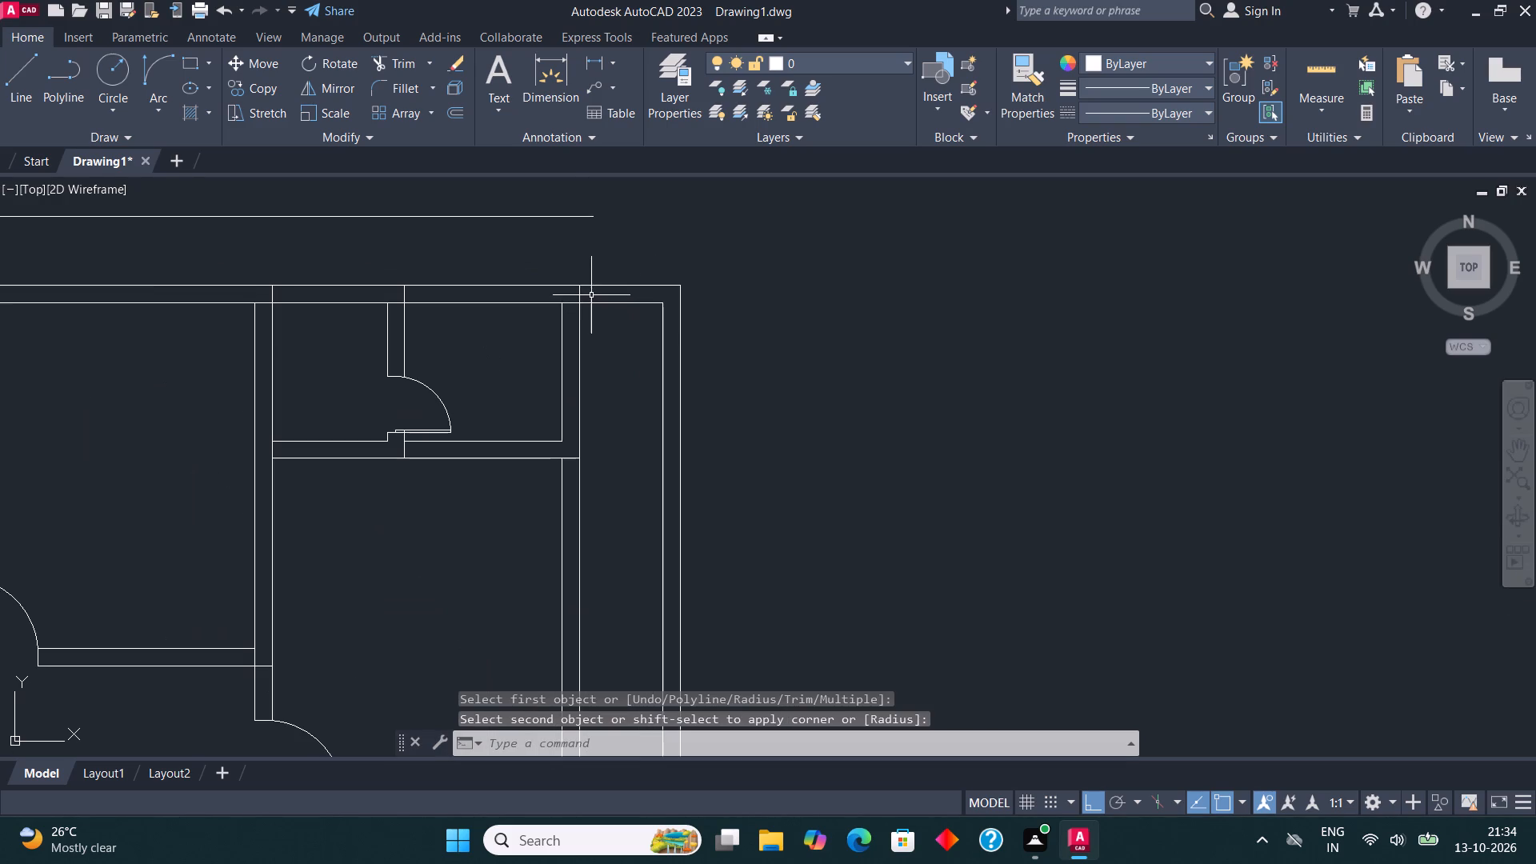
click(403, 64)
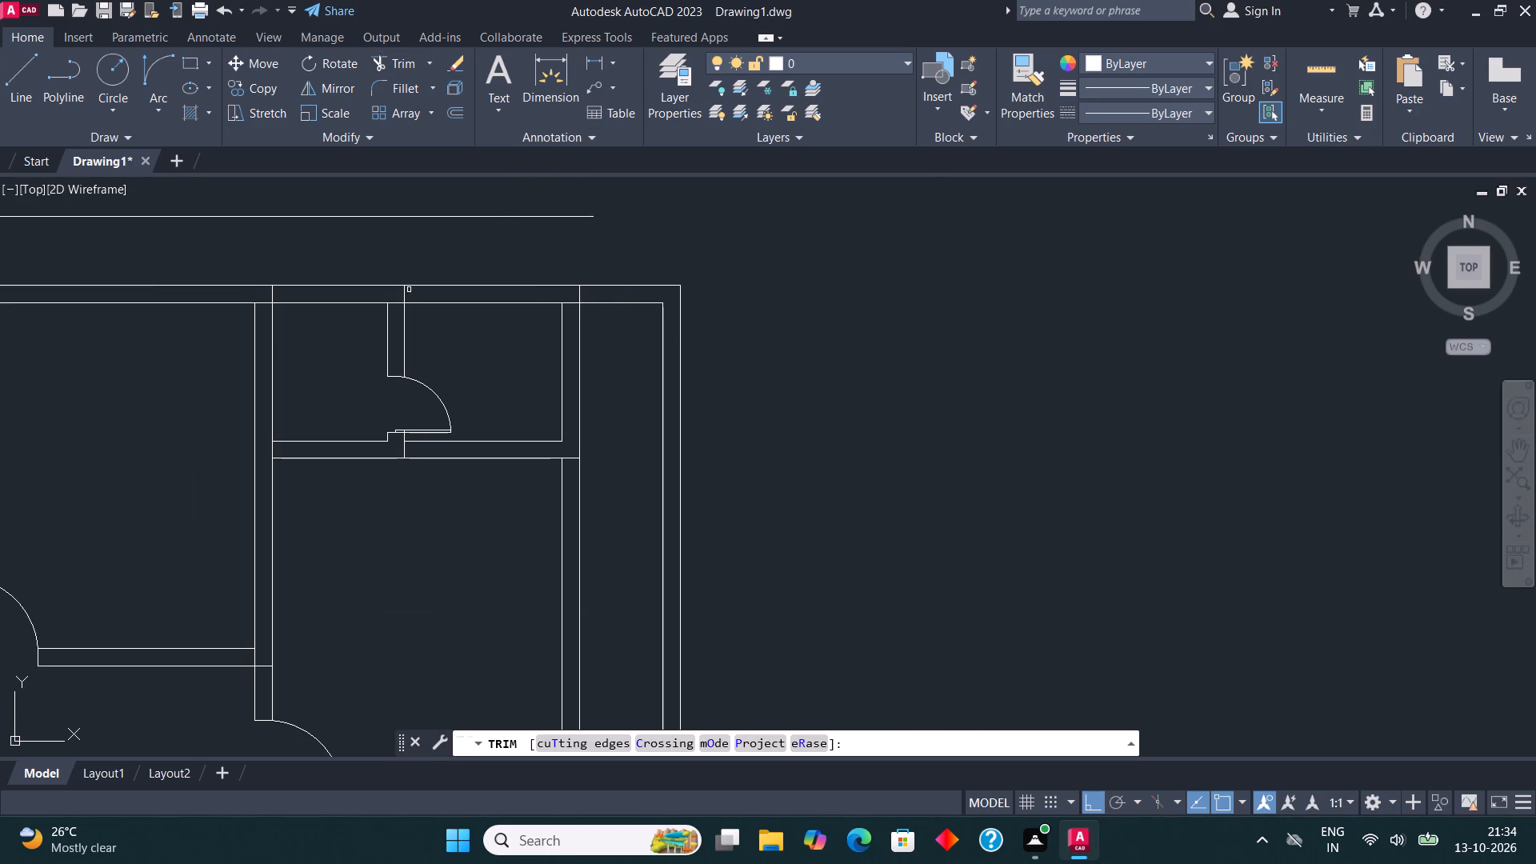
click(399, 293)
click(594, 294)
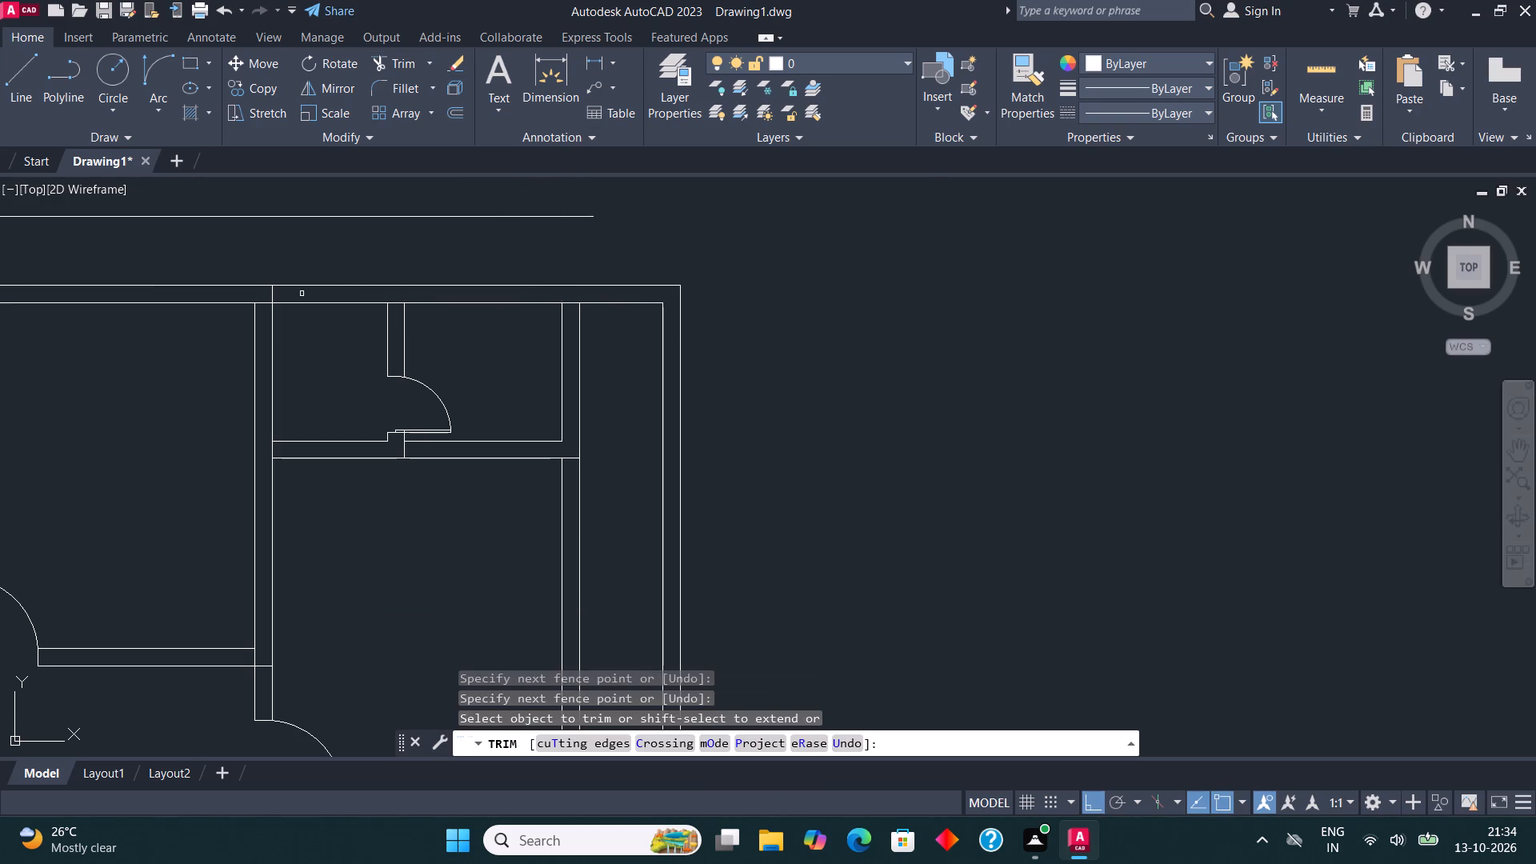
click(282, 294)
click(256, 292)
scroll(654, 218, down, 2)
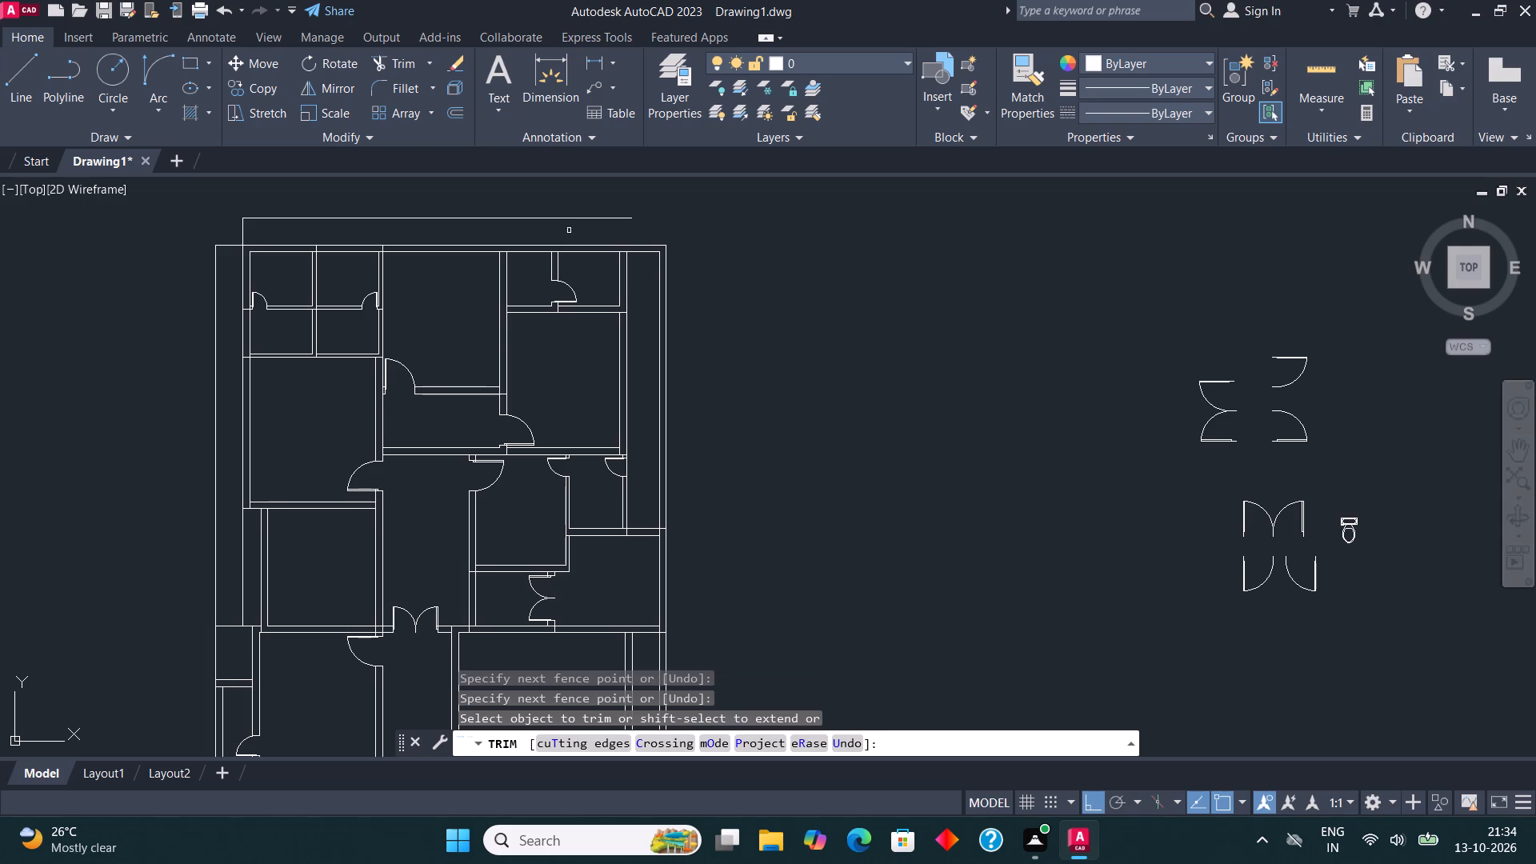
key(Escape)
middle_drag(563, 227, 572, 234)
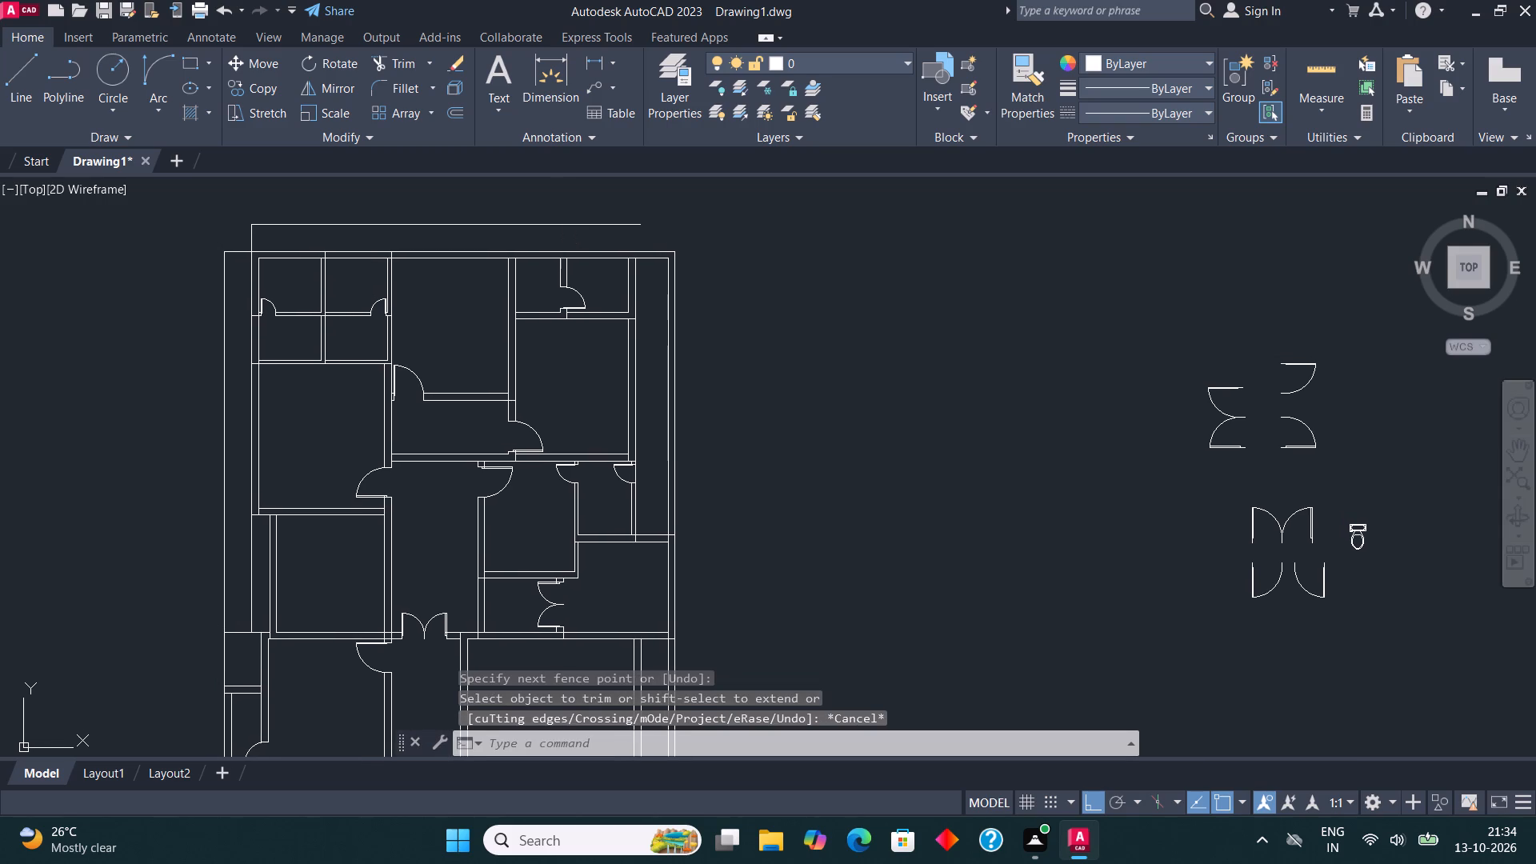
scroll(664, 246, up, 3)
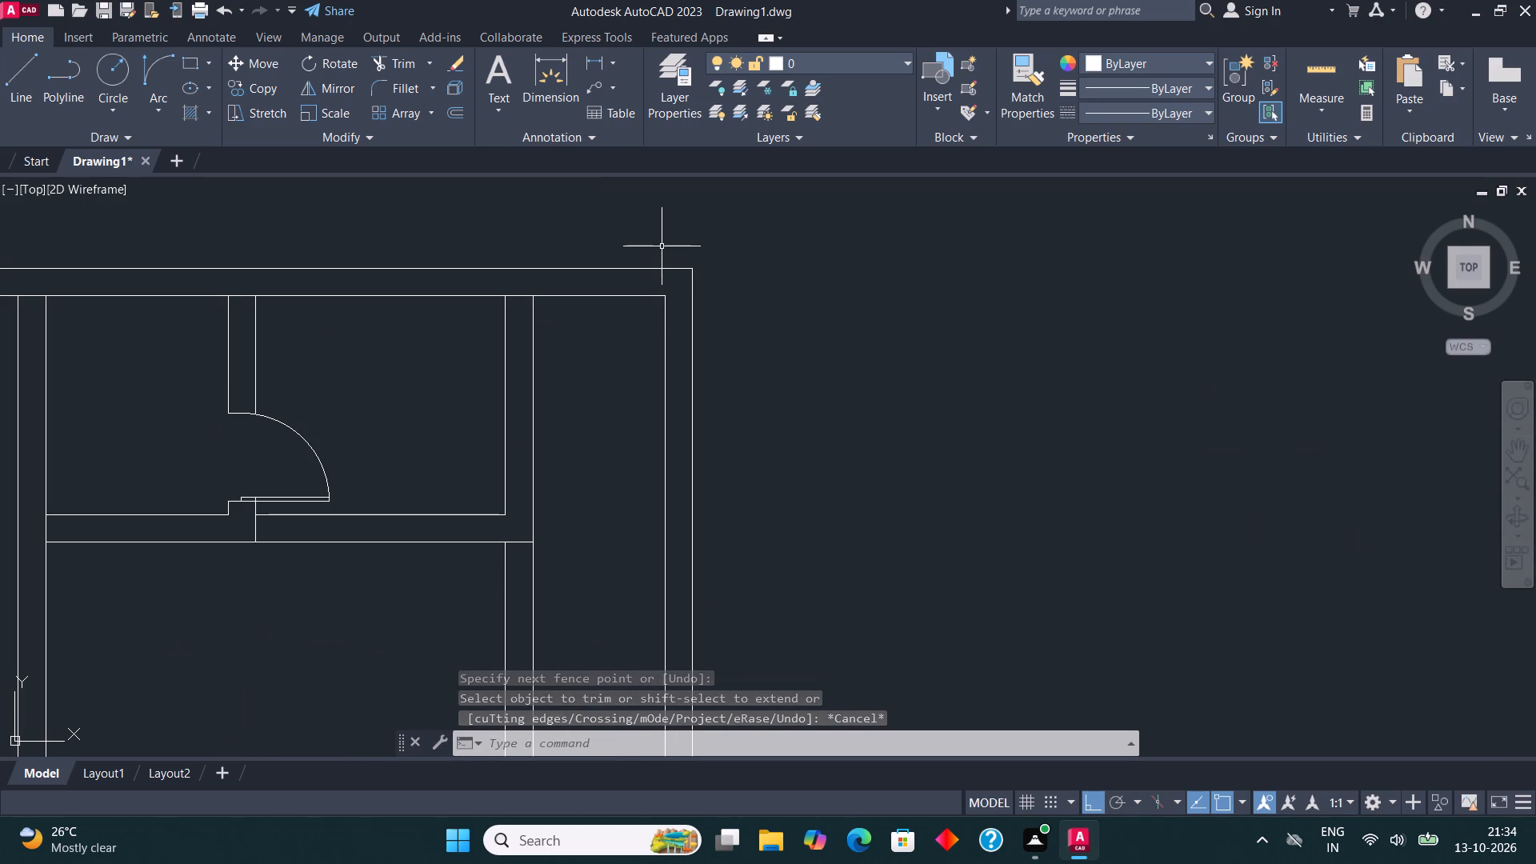
Undo the top wall trims and the inner-line fillet at the plan's upper-right corner.
key(ctrl+z)
key(z)
key(ctrl+z)
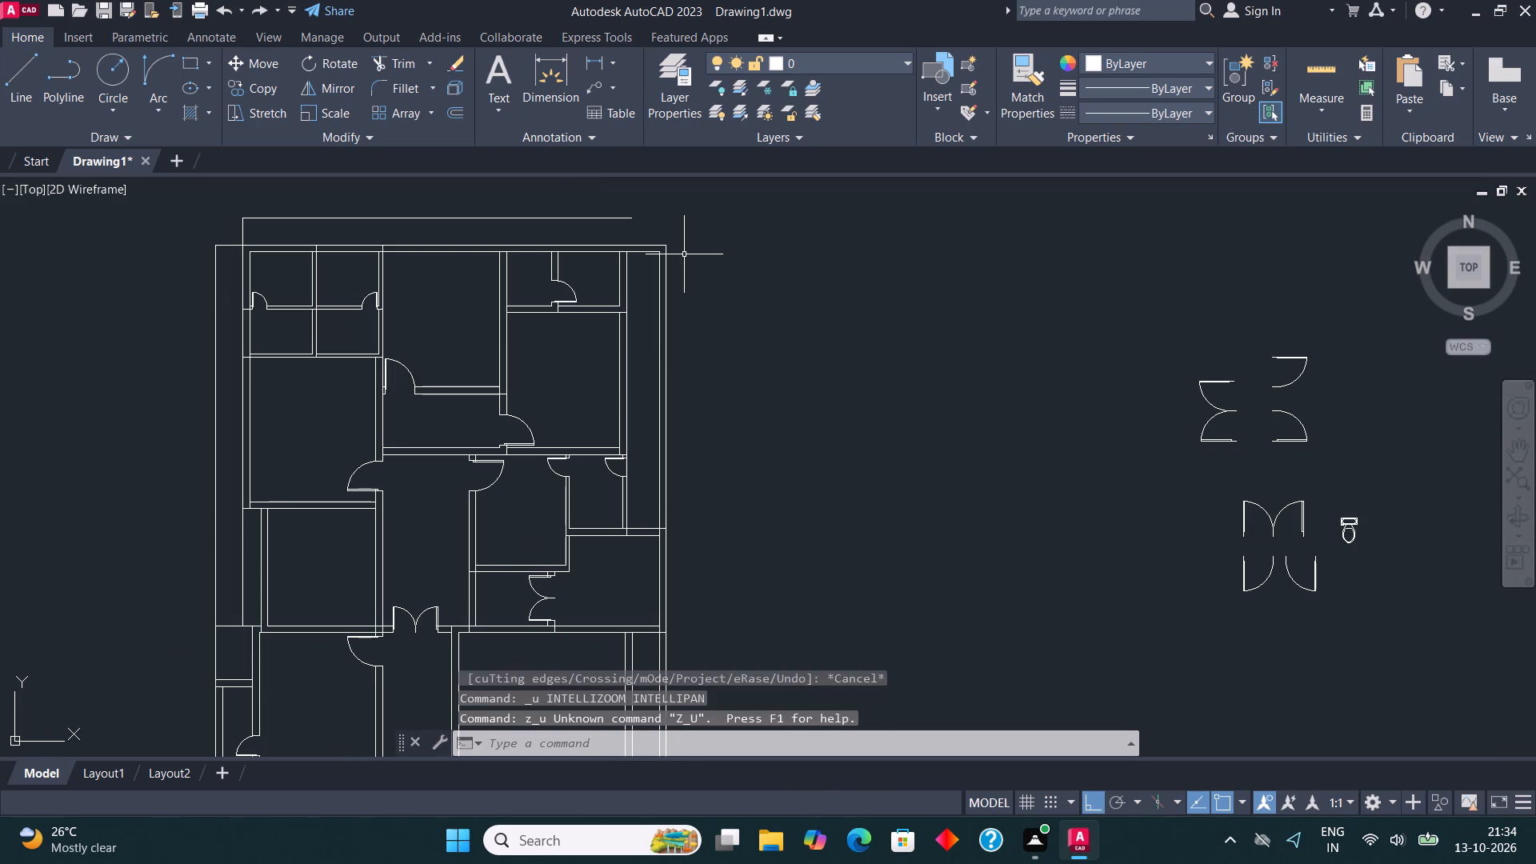
key(ctrl+z)
key(ctrl+z)
key(ctrl+z)
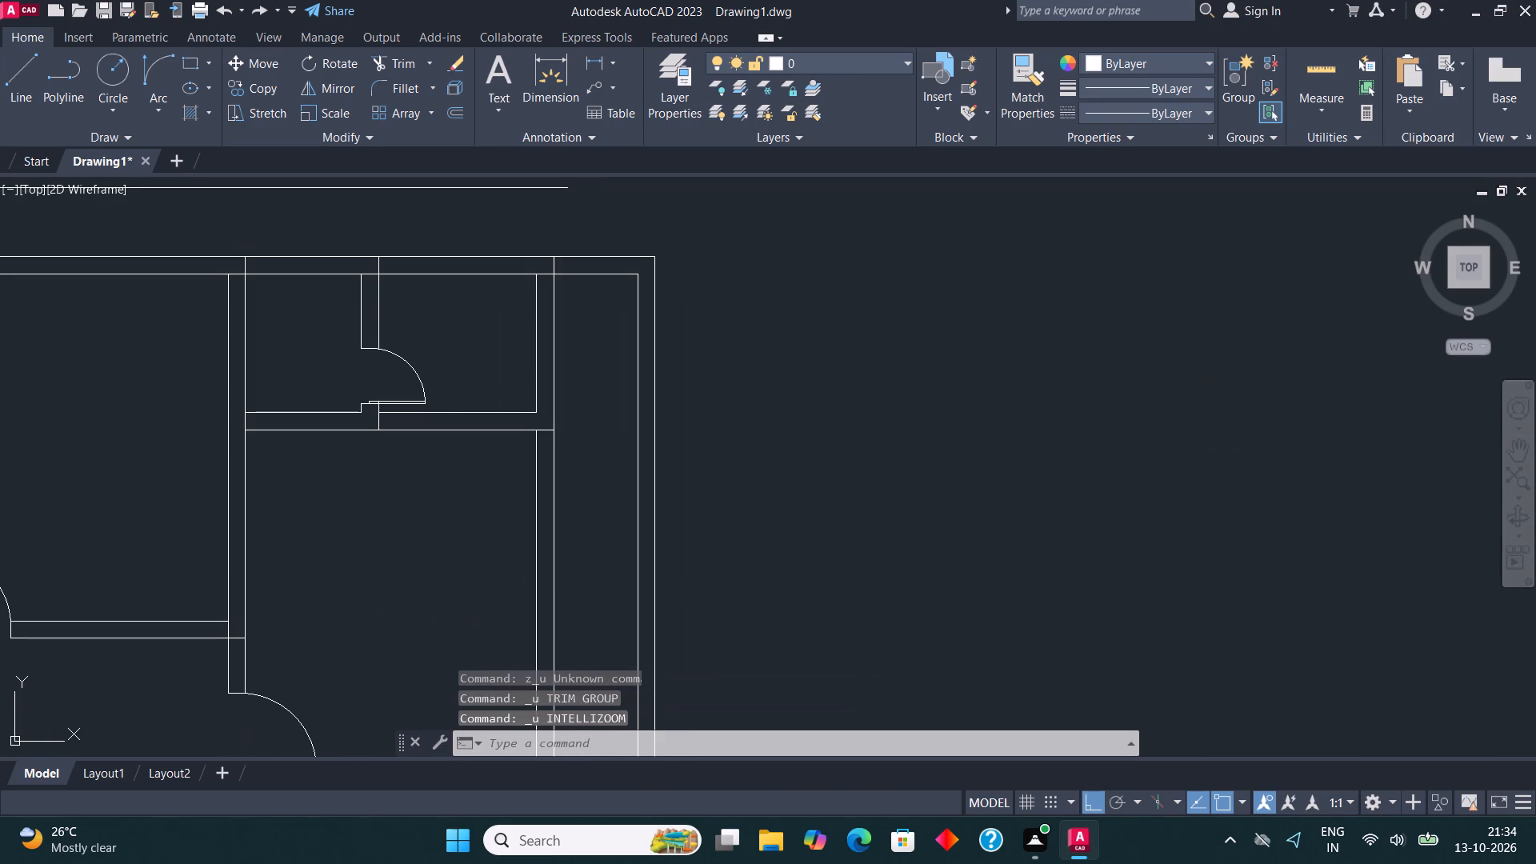
Erase the short horizontal line extending the top outer wall to the new east wall at the upper-right corner.
middle_drag(611, 237, 658, 328)
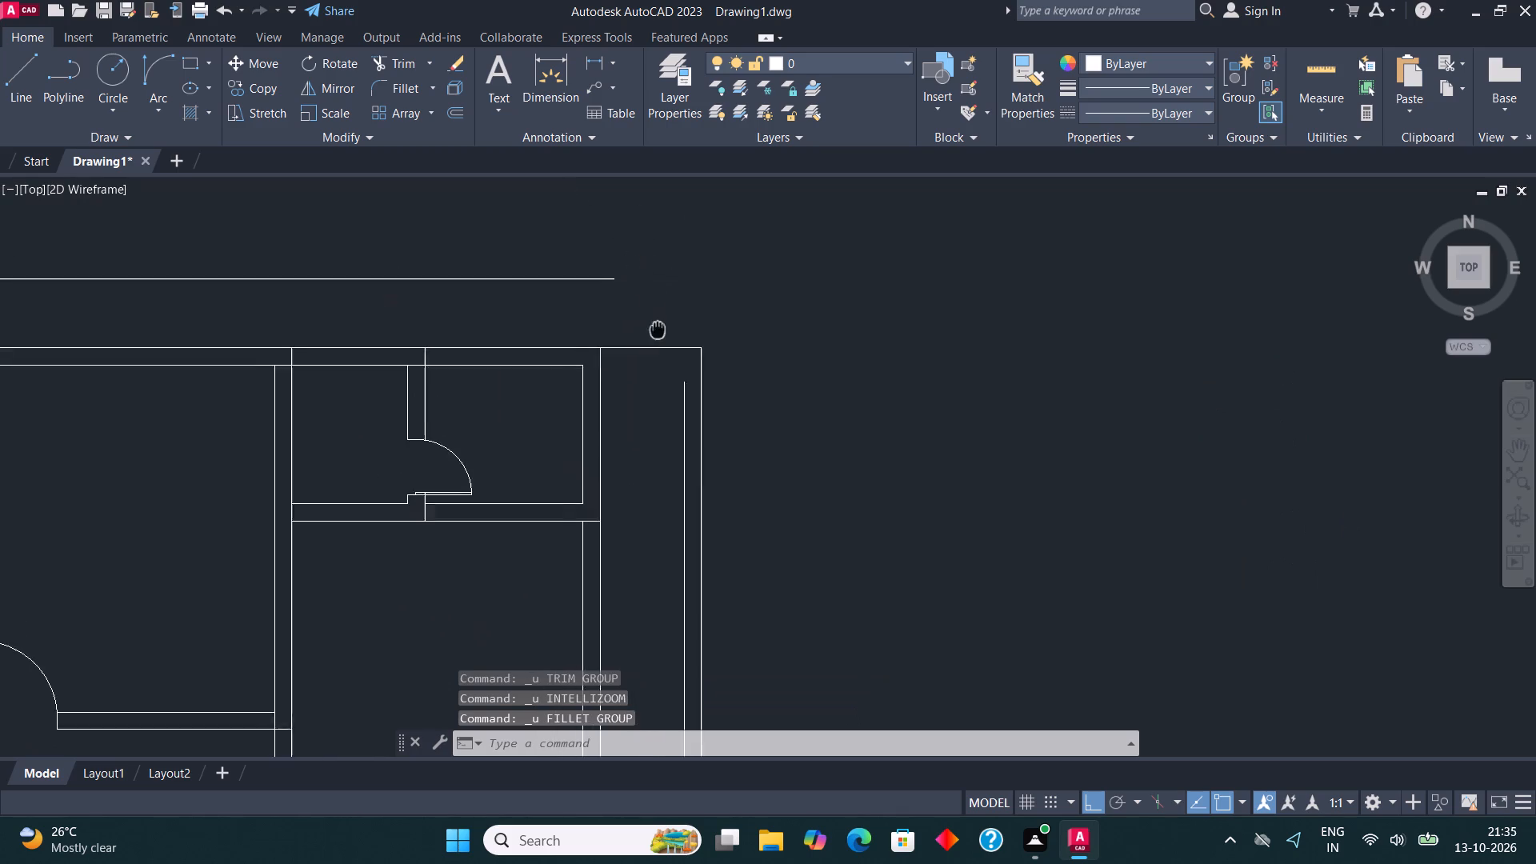
middle_drag(658, 328, 672, 342)
scroll(672, 342, down, 1)
scroll(663, 344, up, 1)
click(654, 358)
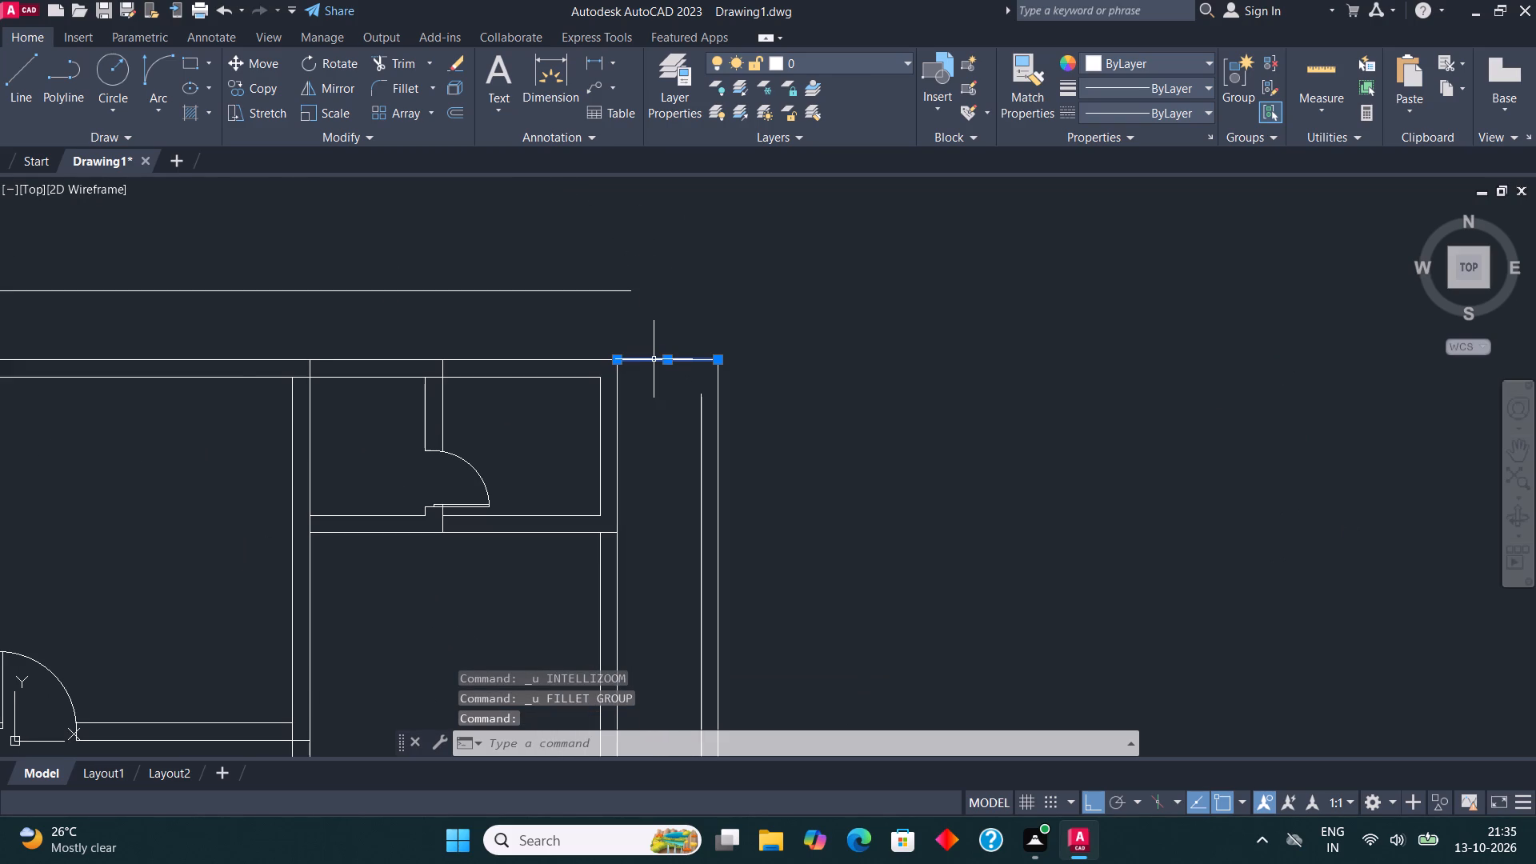
key(Delete)
scroll(658, 362, down, 2)
middle_drag(665, 365, 695, 386)
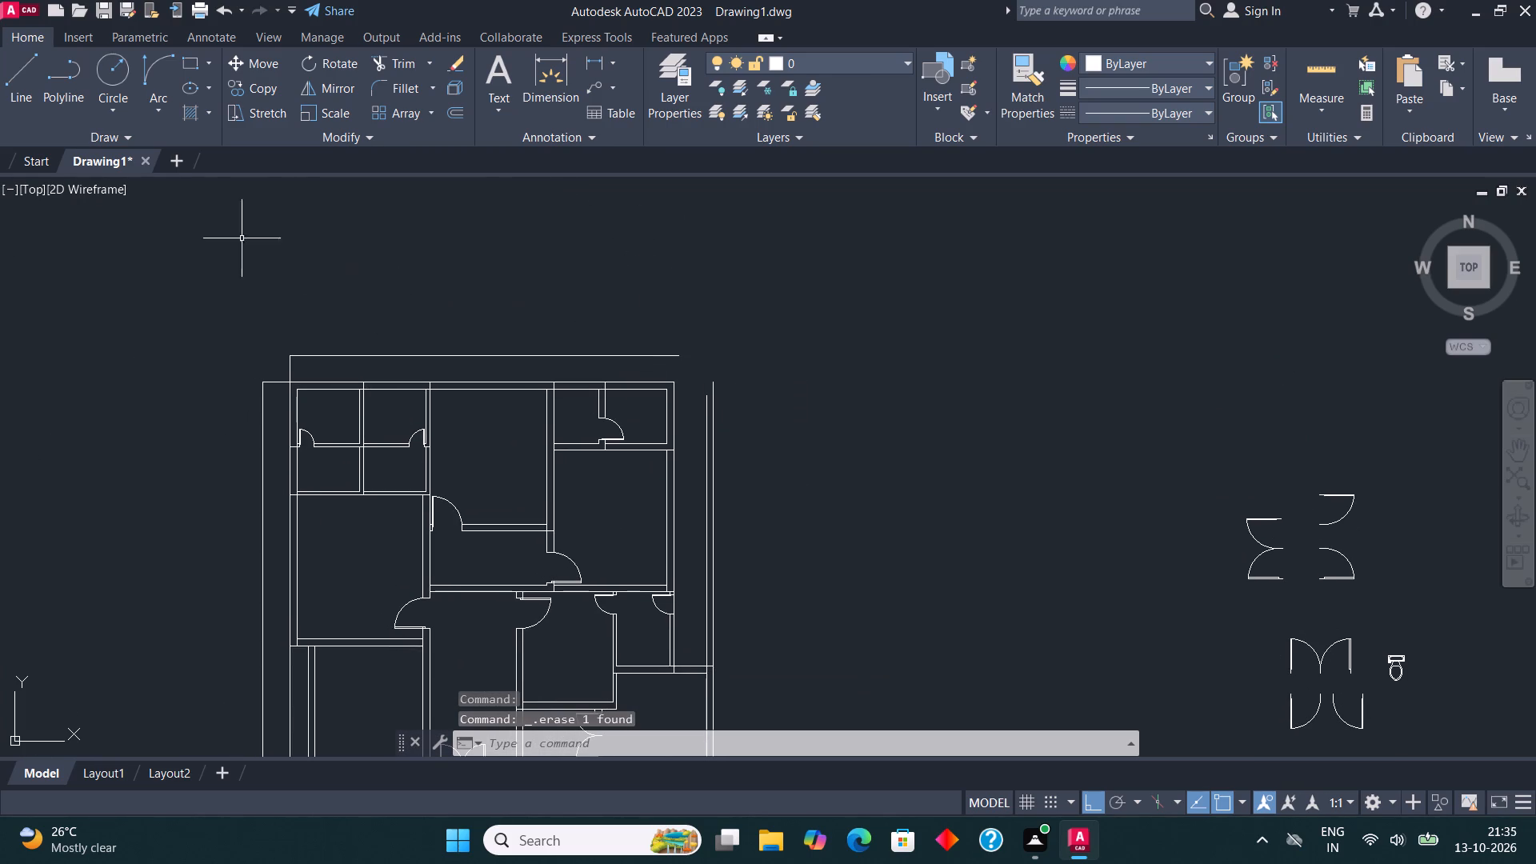
Draw a 3' vertical line upward from the upper-left rooms' outer wall corner to the horizontal line above the plan.
click(29, 85)
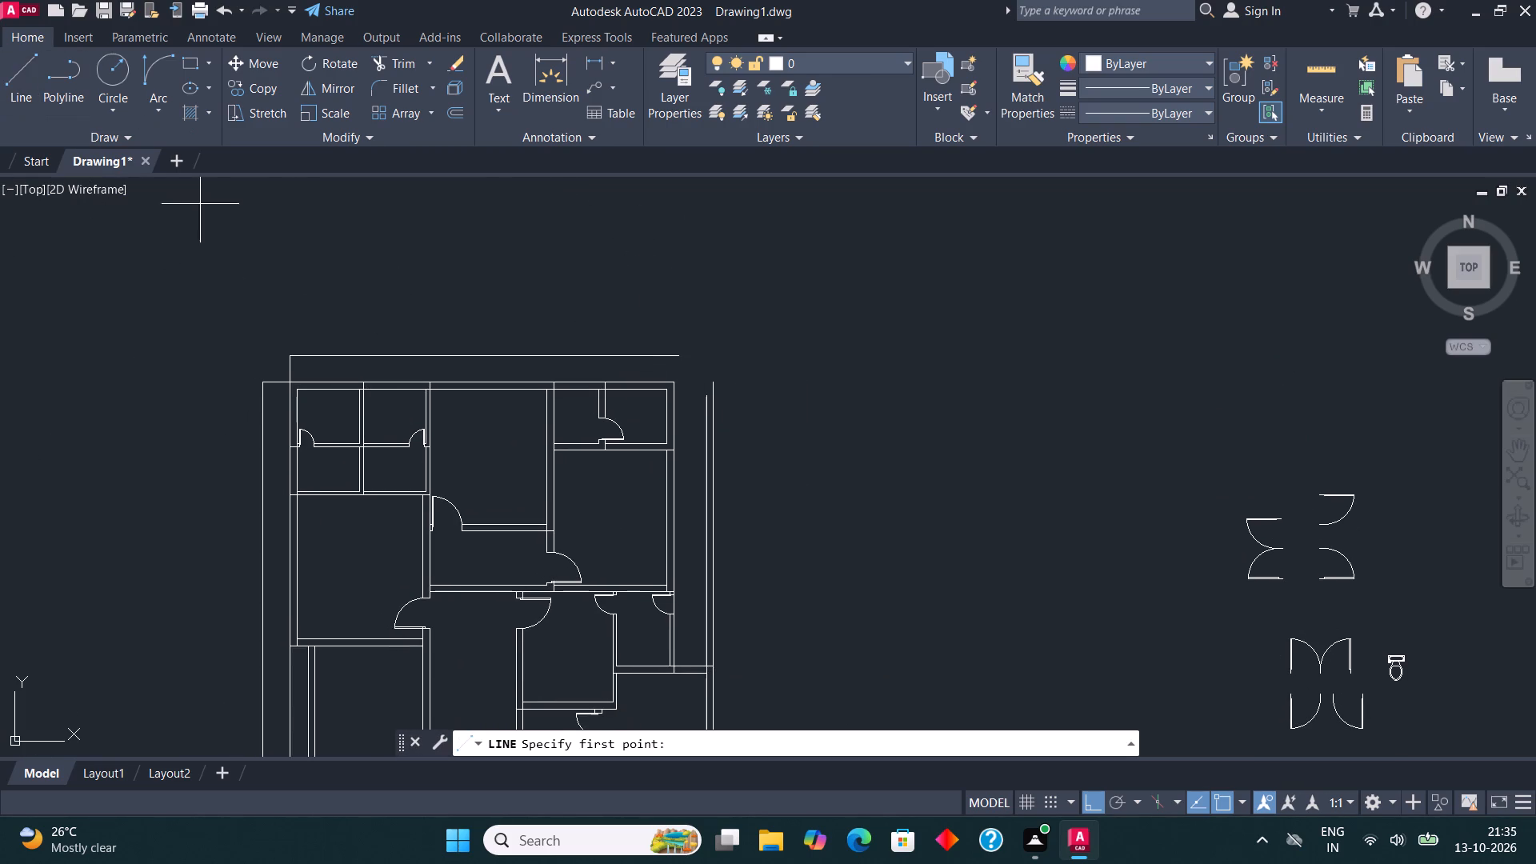
scroll(286, 353, up, 2)
click(293, 431)
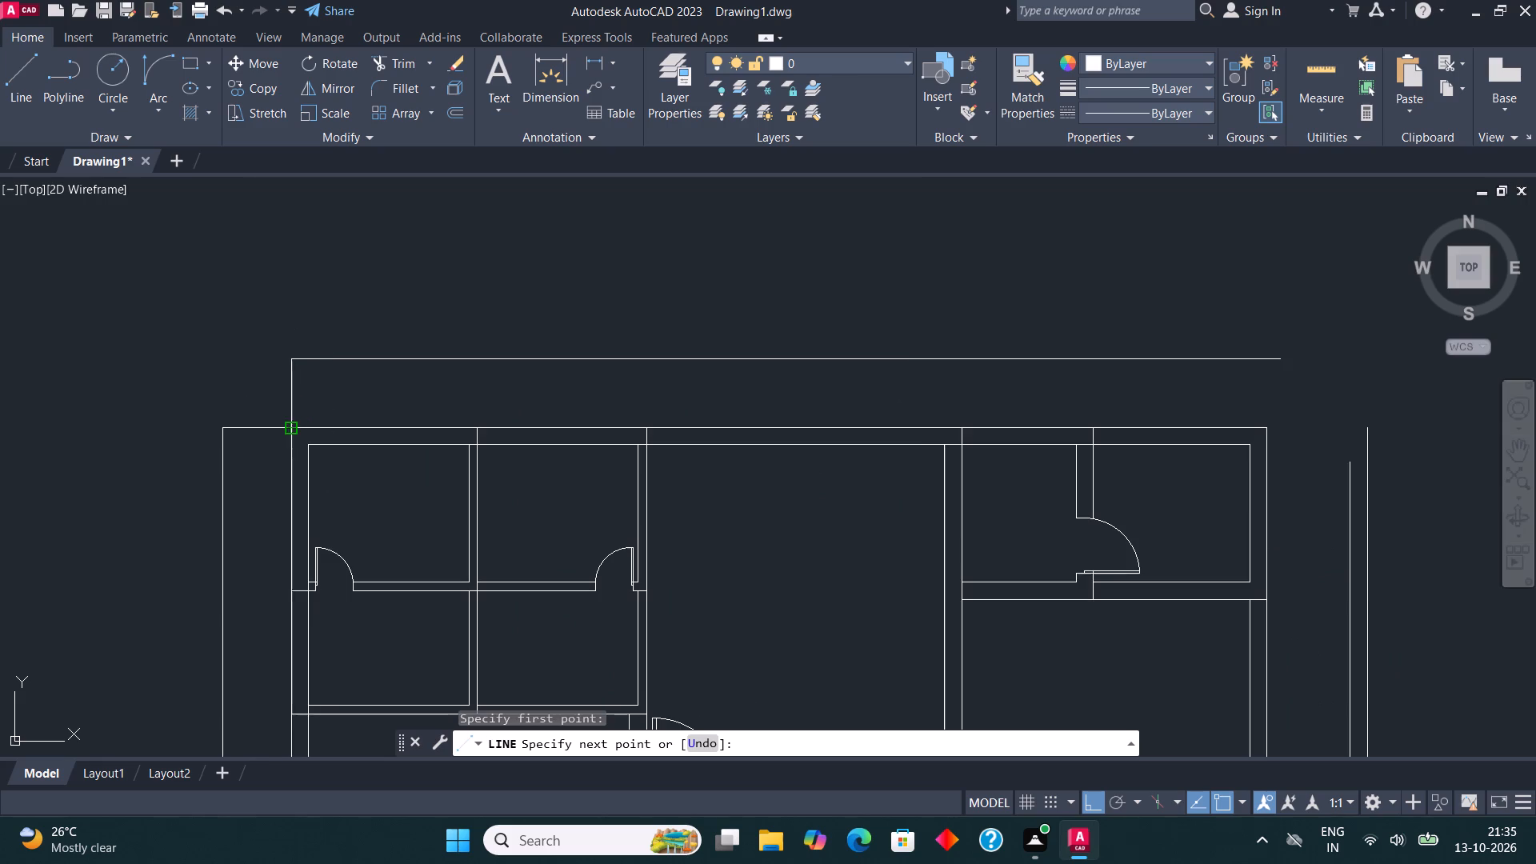
text(3')
key(Return)
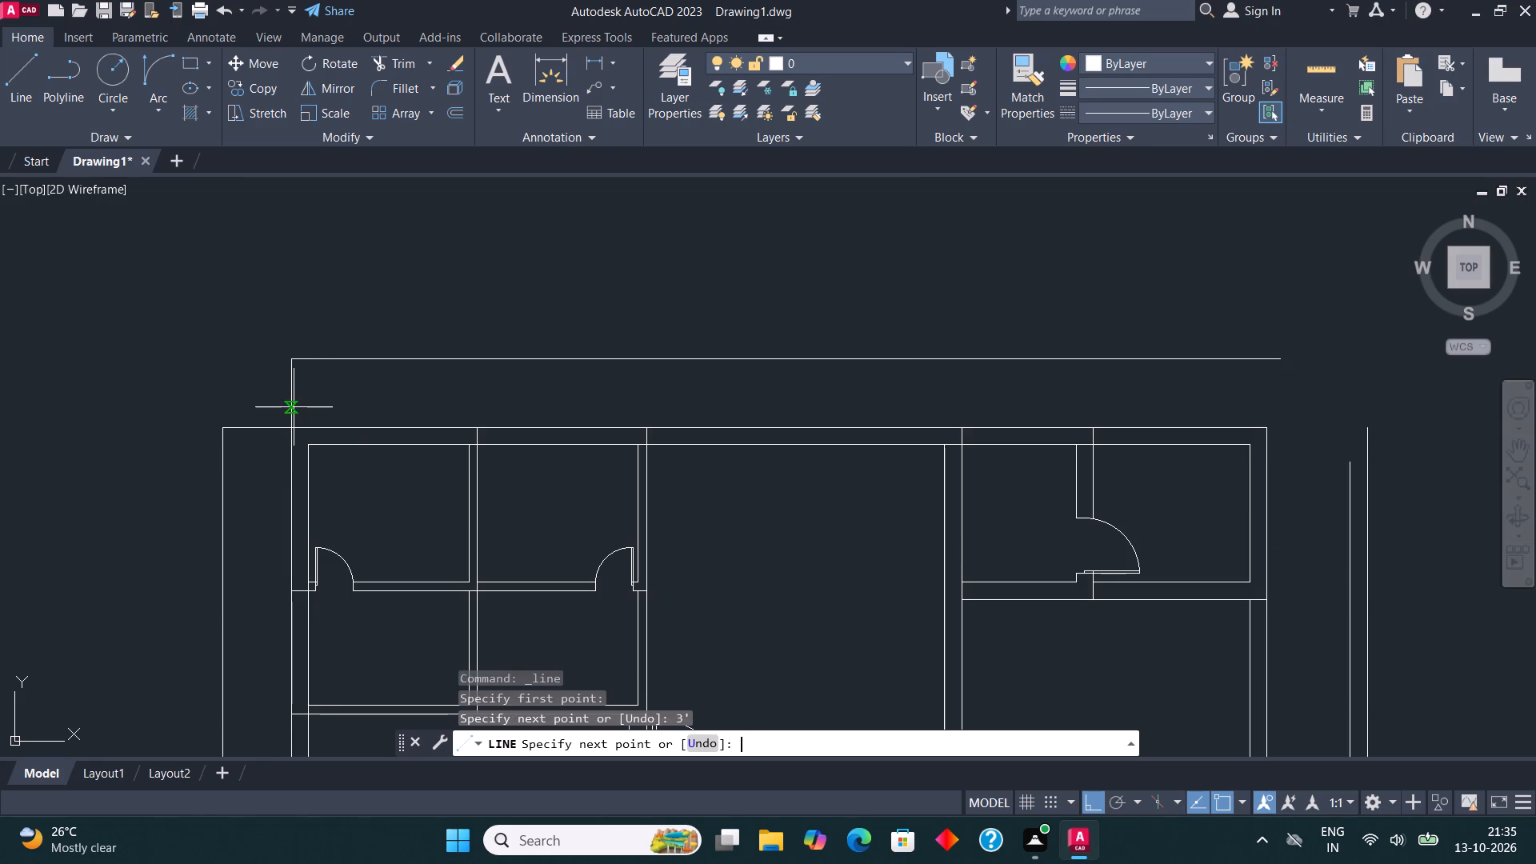
key(Escape)
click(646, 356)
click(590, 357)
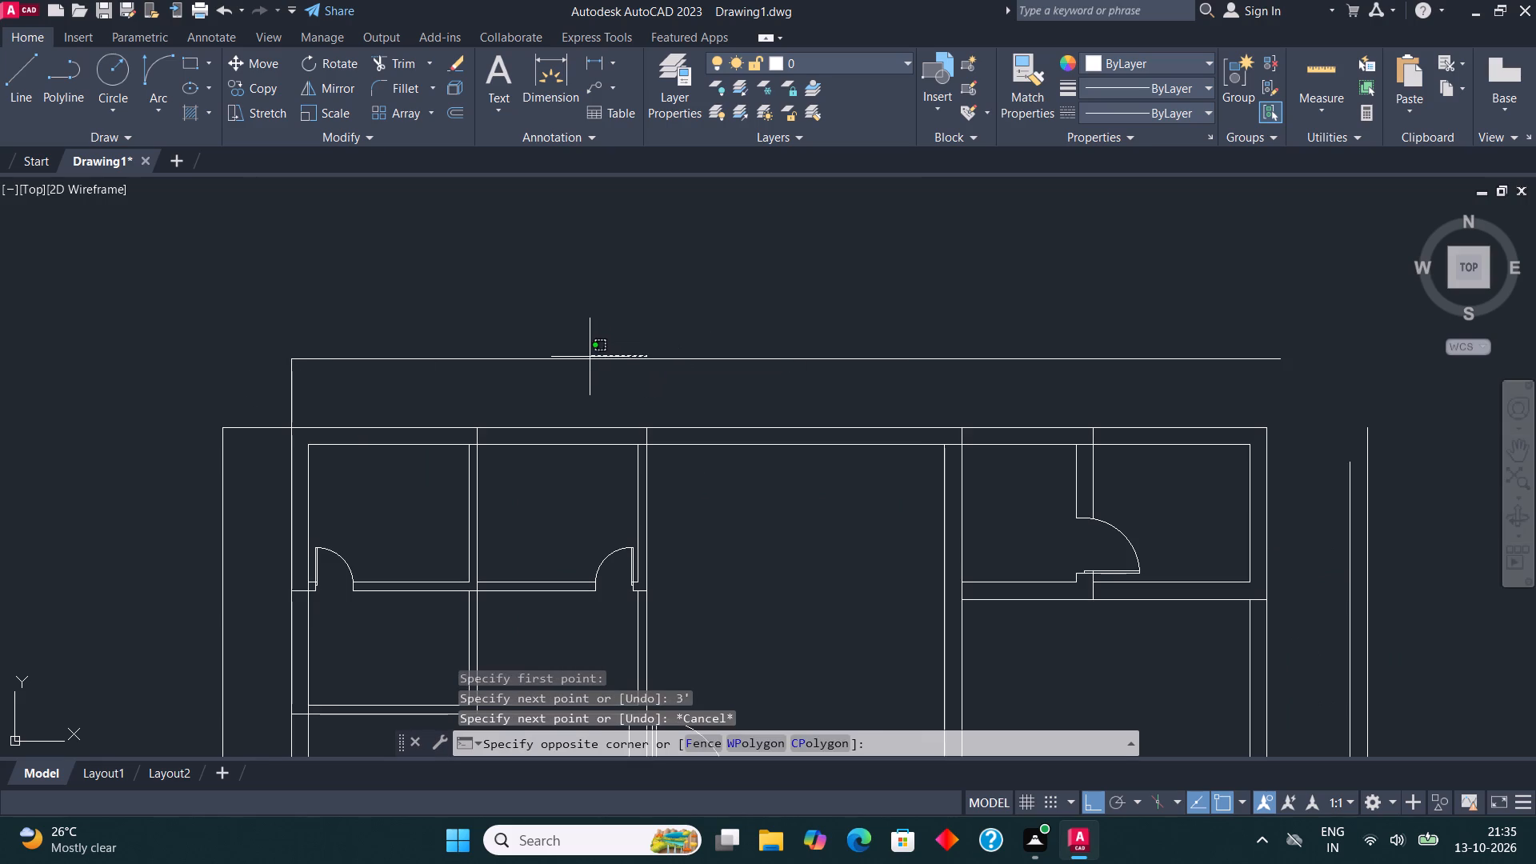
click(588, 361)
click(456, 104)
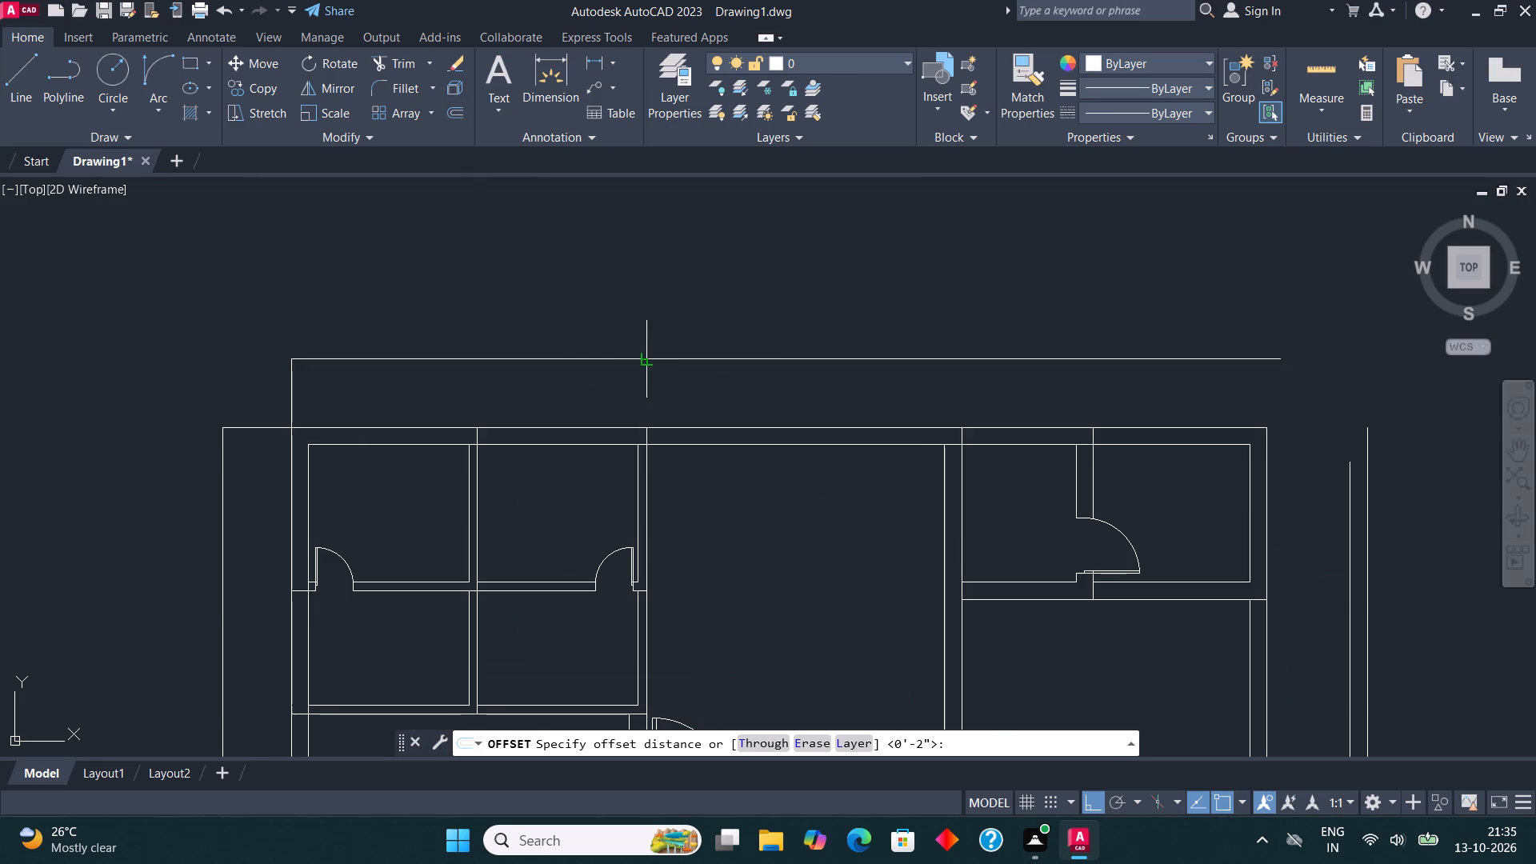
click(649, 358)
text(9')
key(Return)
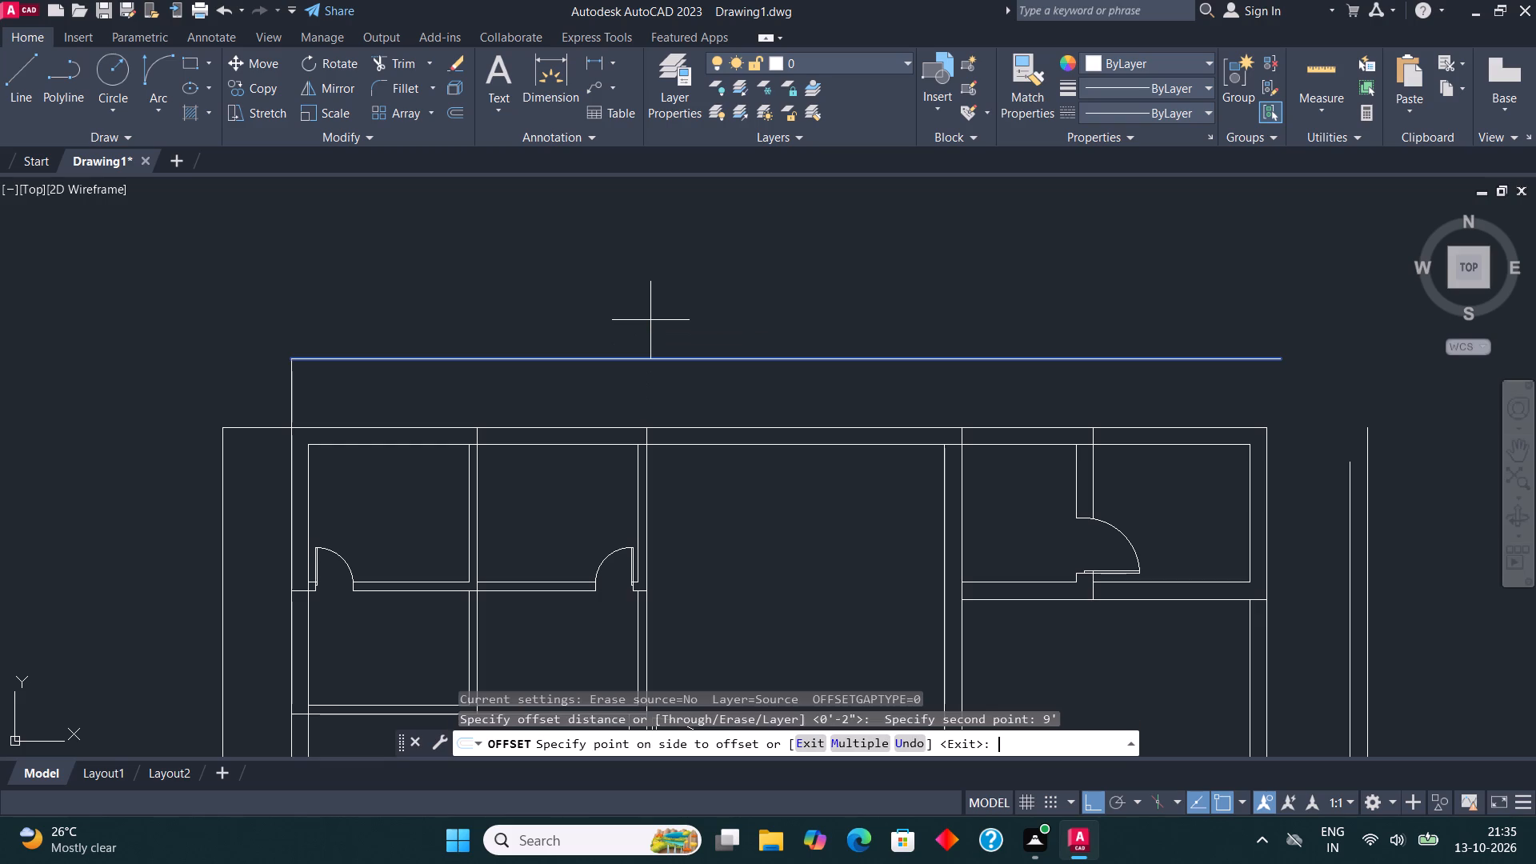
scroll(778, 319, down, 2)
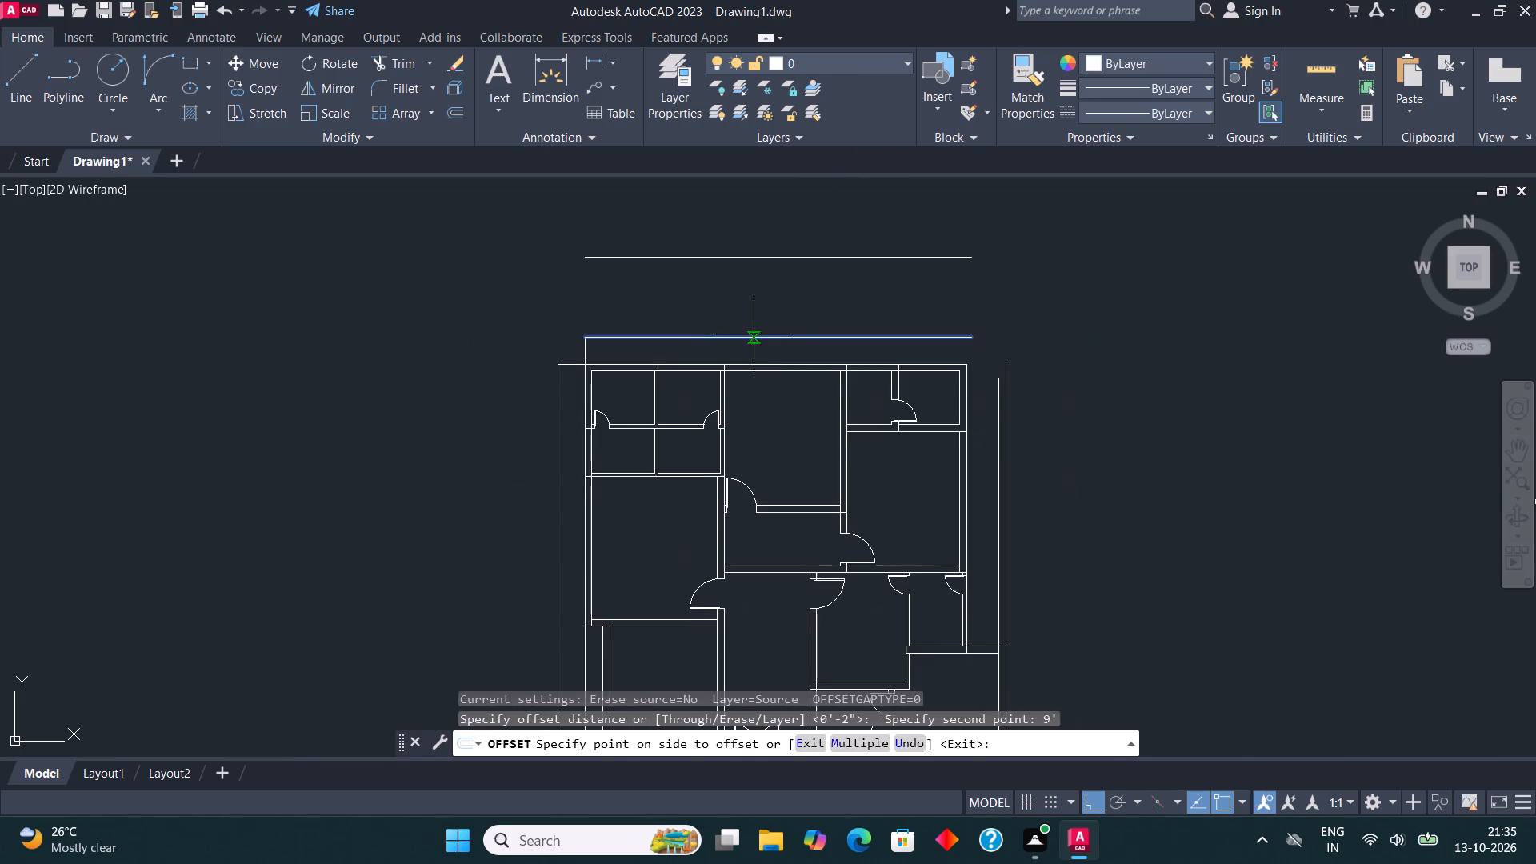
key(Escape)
Offset the long horizontal line above the top wall 9" outward, away from the rooms.
middle_drag(723, 321, 564, 406)
scroll(564, 406, up, 2)
drag(548, 478, 542, 454)
drag(519, 410, 519, 400)
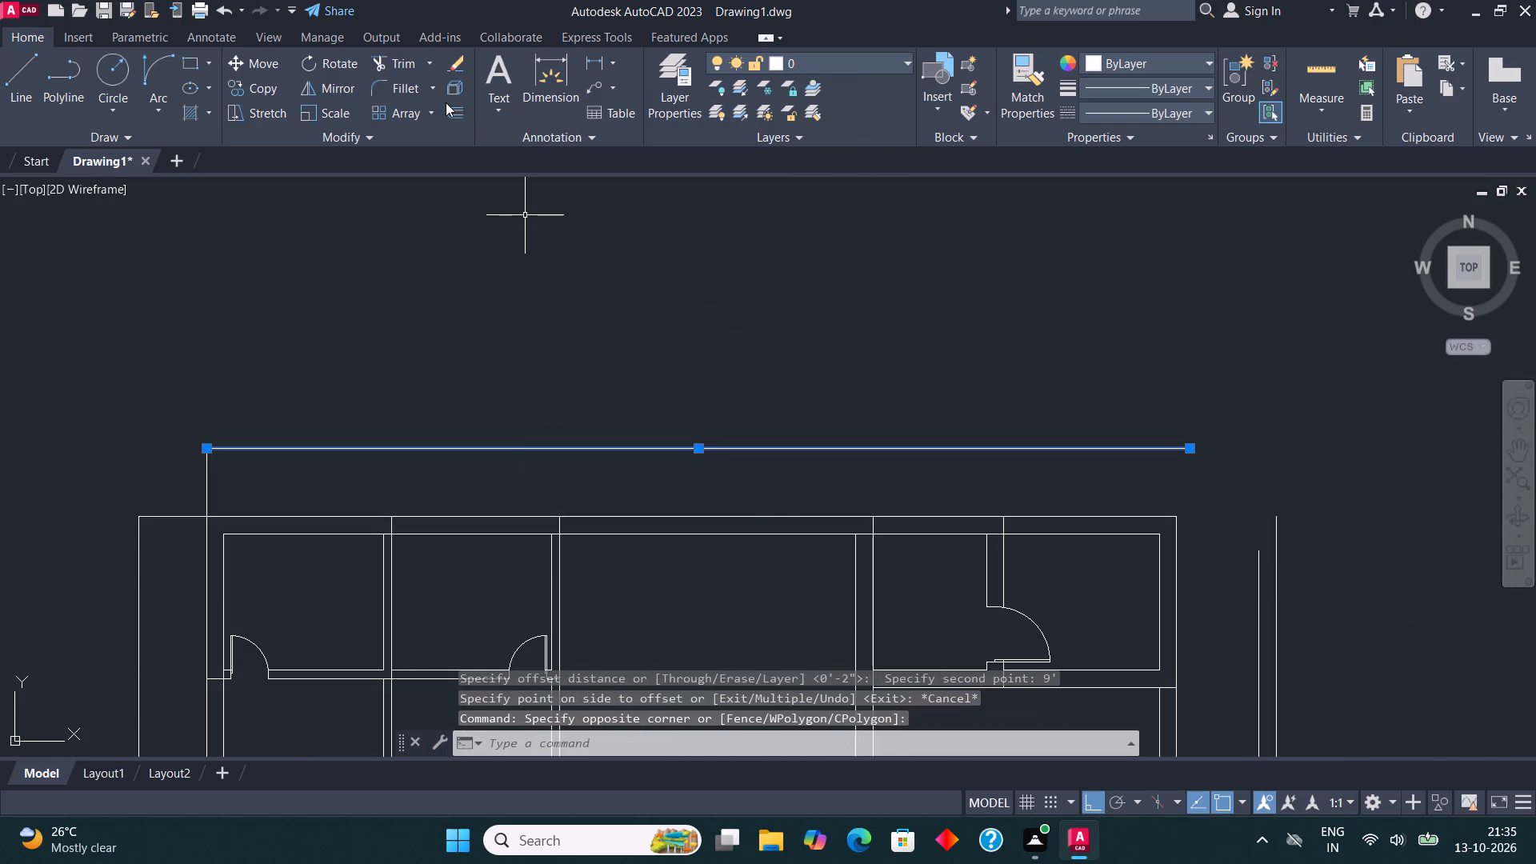
click(446, 102)
click(610, 454)
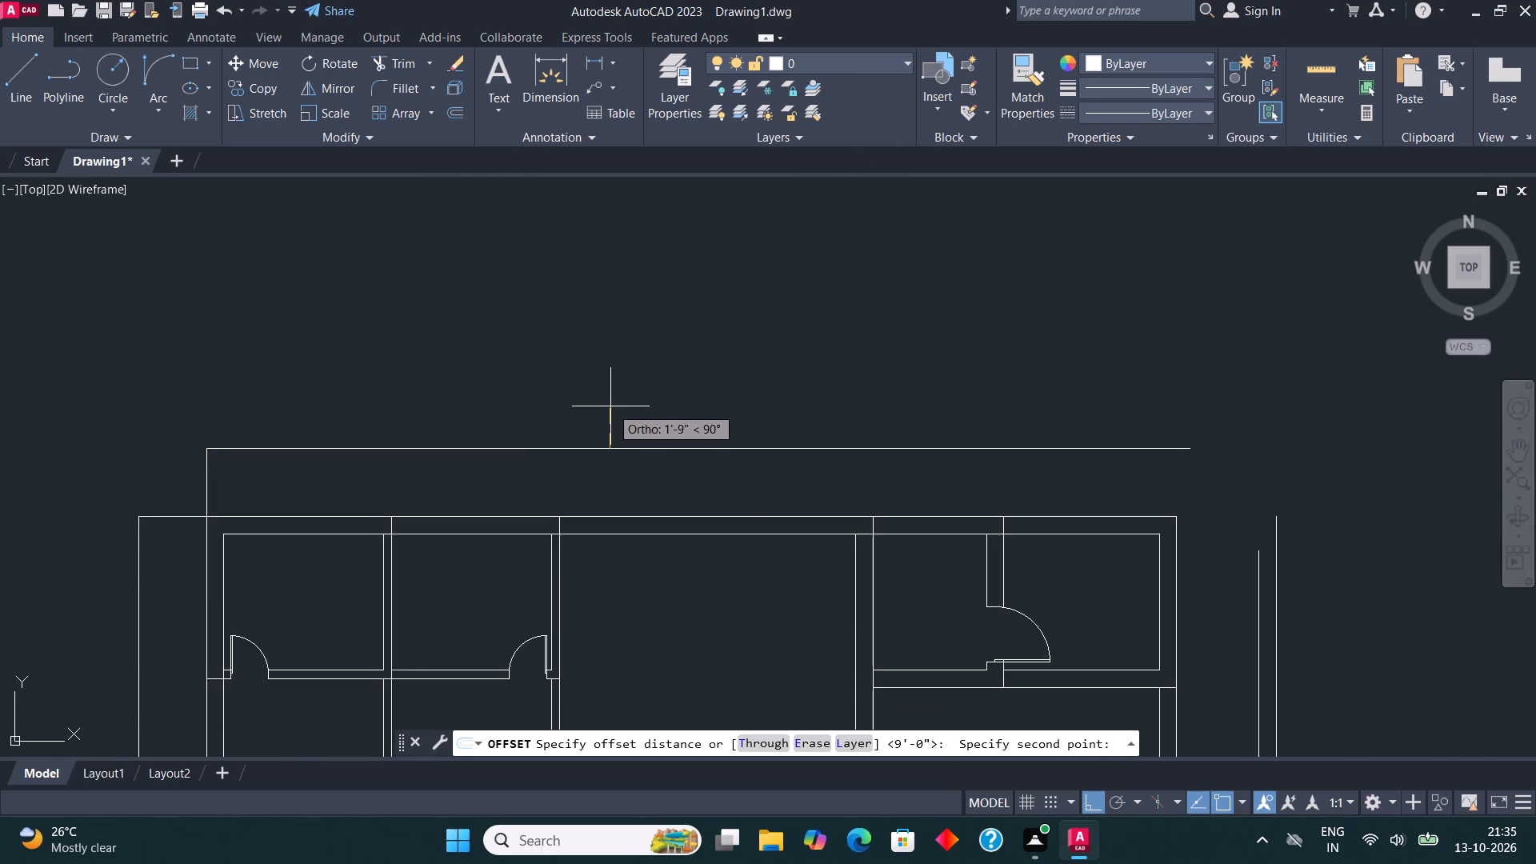
text(9")
key(Return)
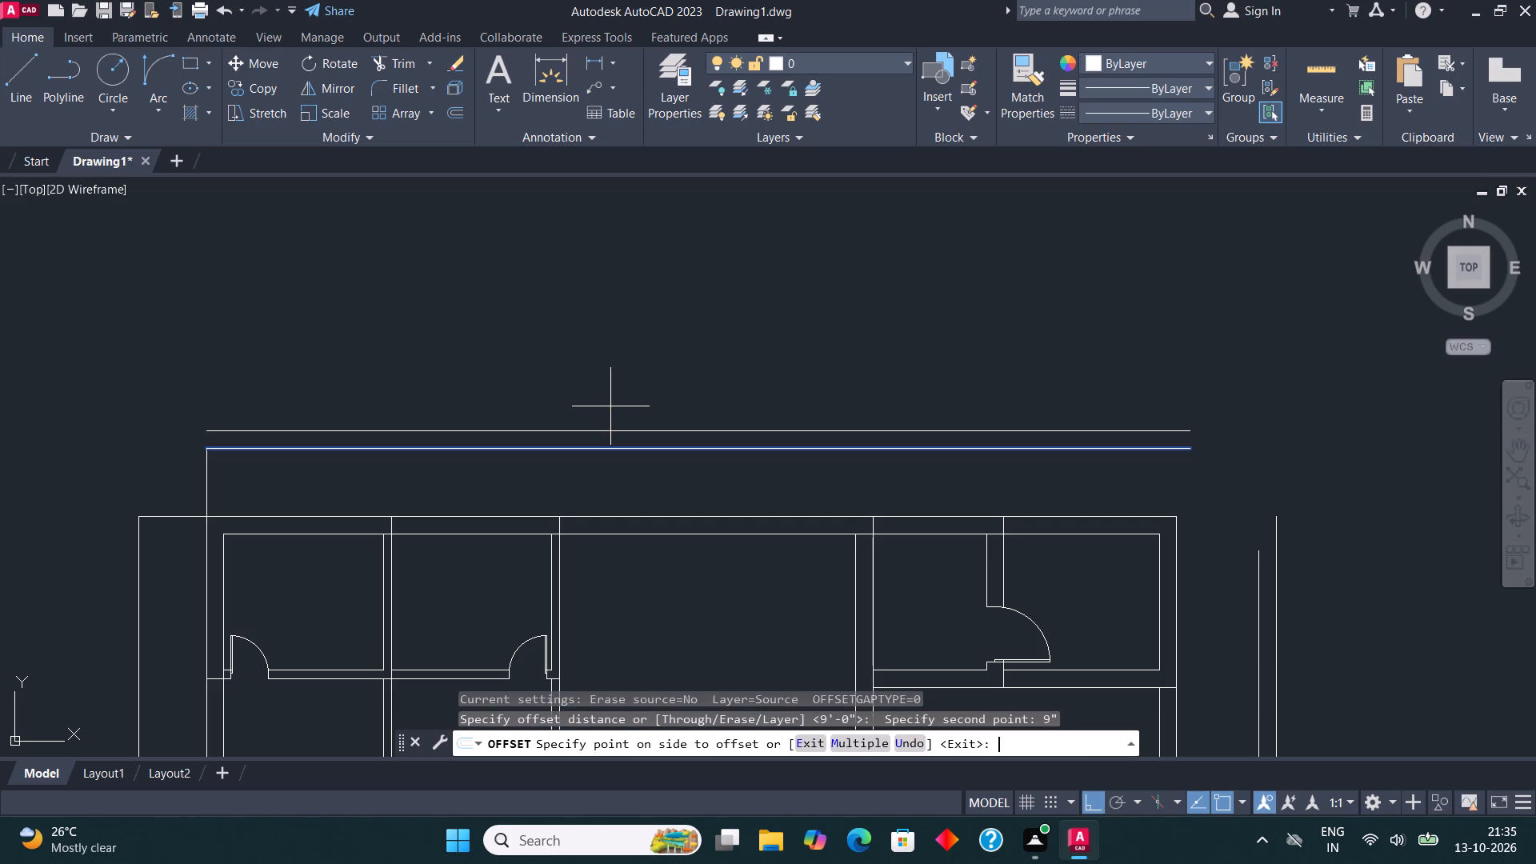
click(643, 354)
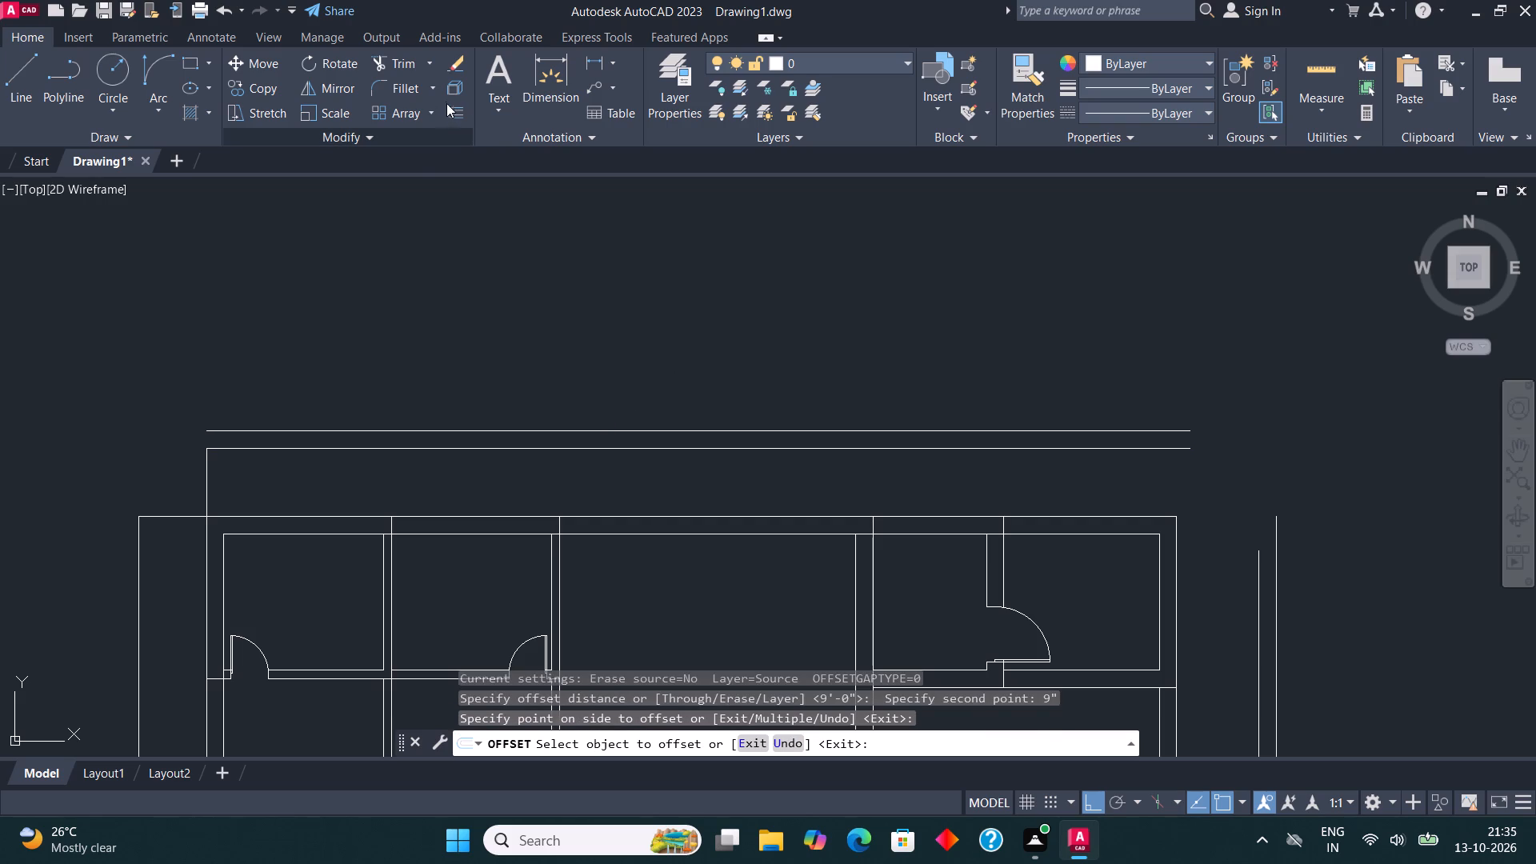
Fillet the inner and outer horizontal lines above the plan with the matching east wall lines to close the upper-right corner.
click(412, 85)
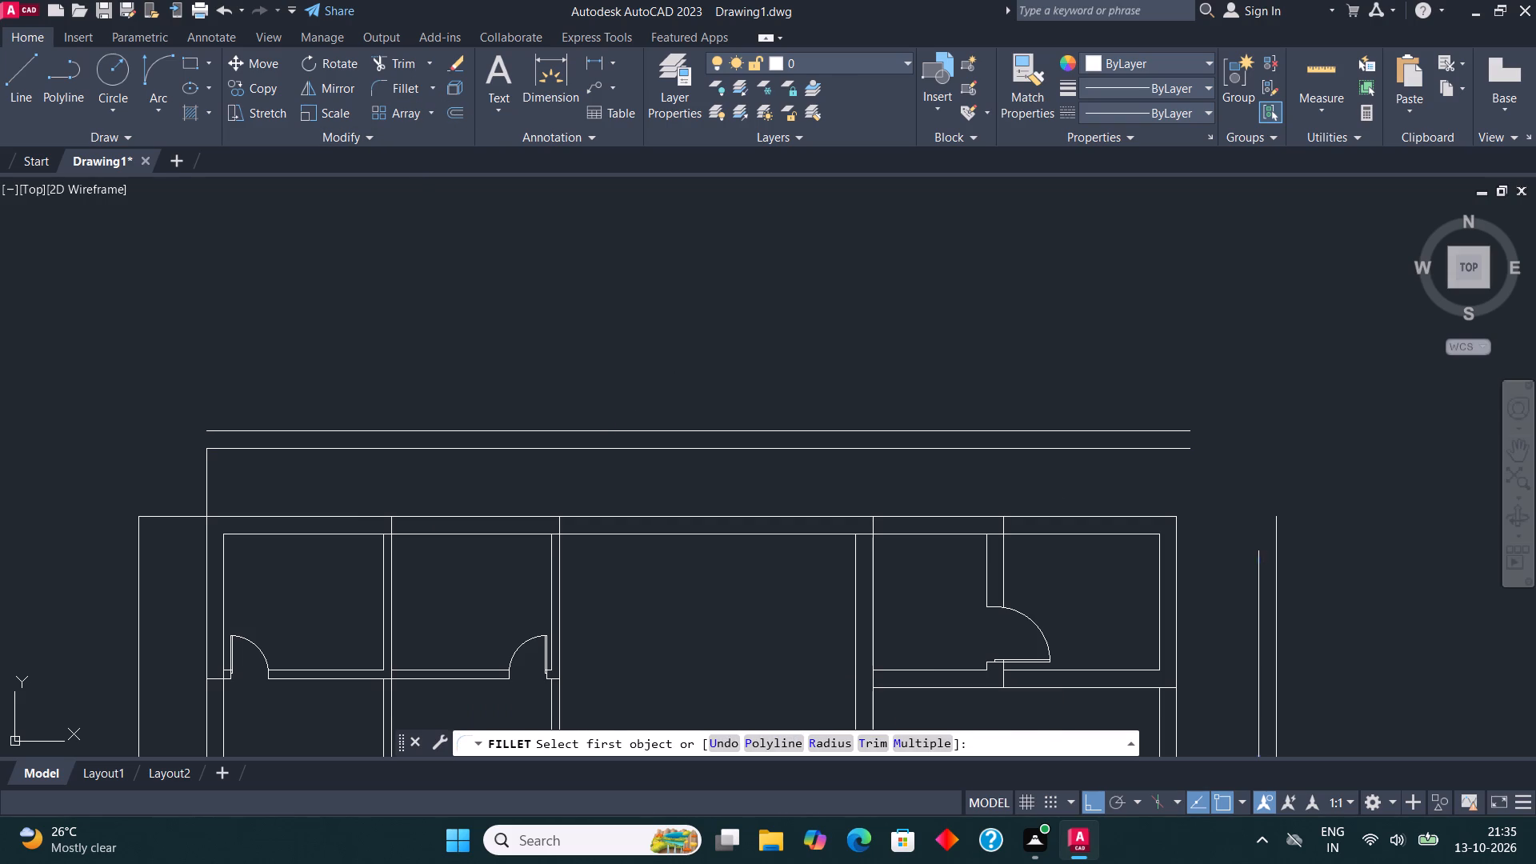
click(1260, 564)
click(1162, 445)
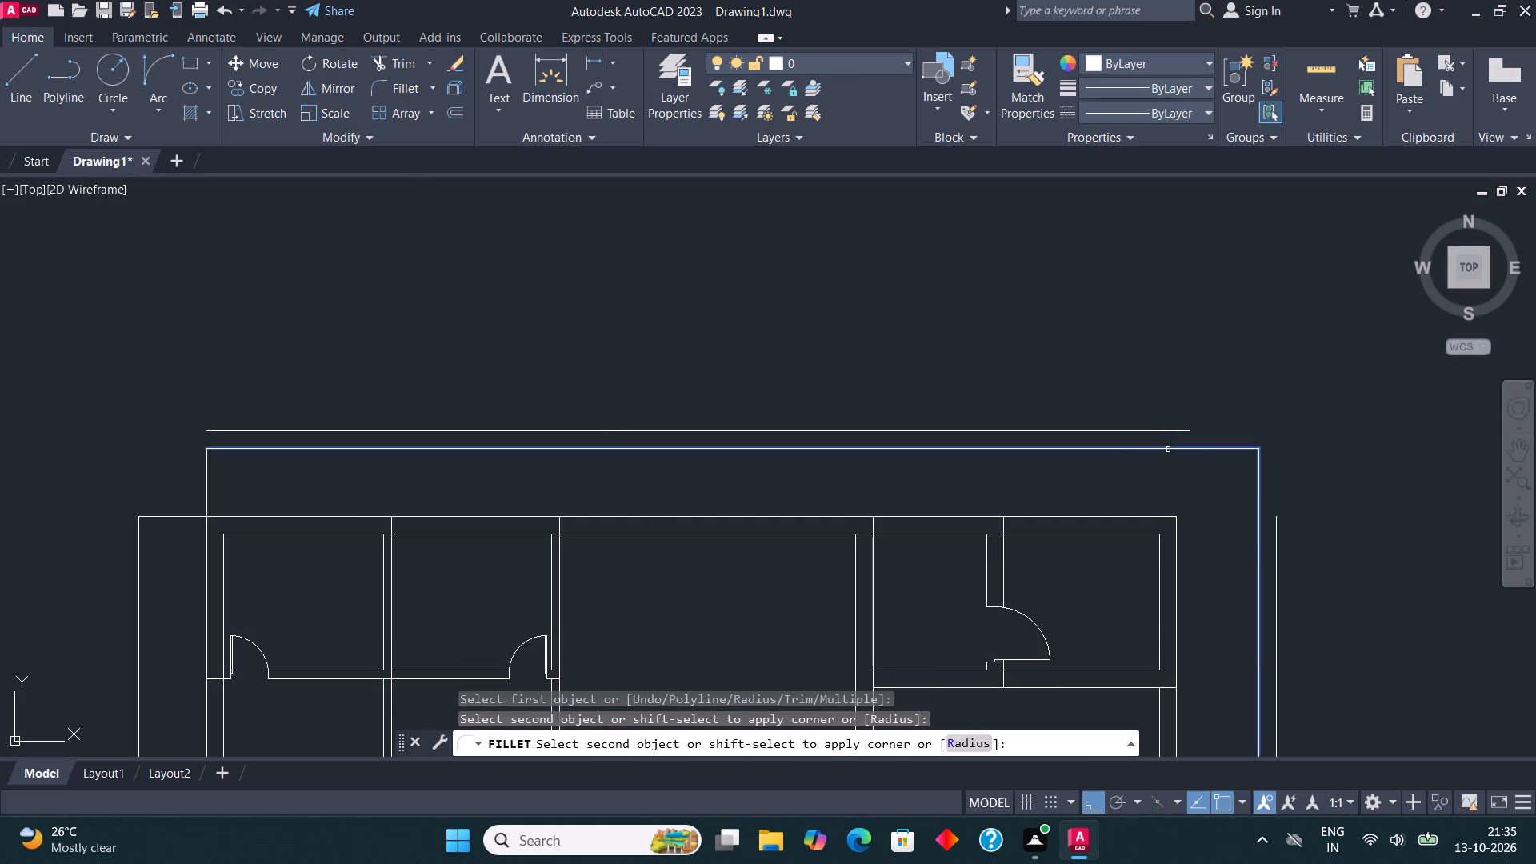
click(1168, 450)
click(412, 79)
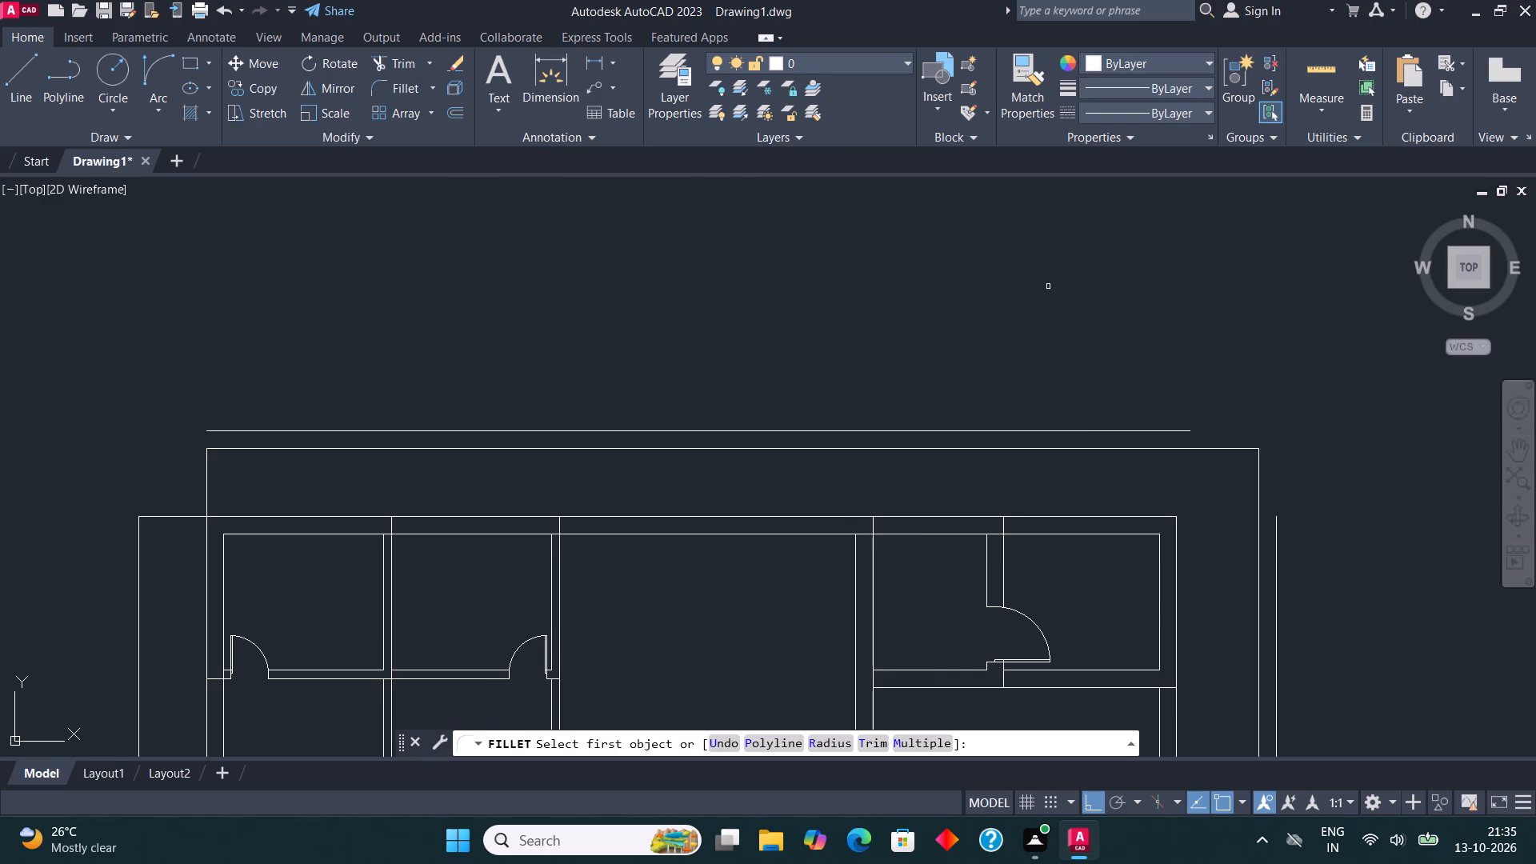
click(1099, 430)
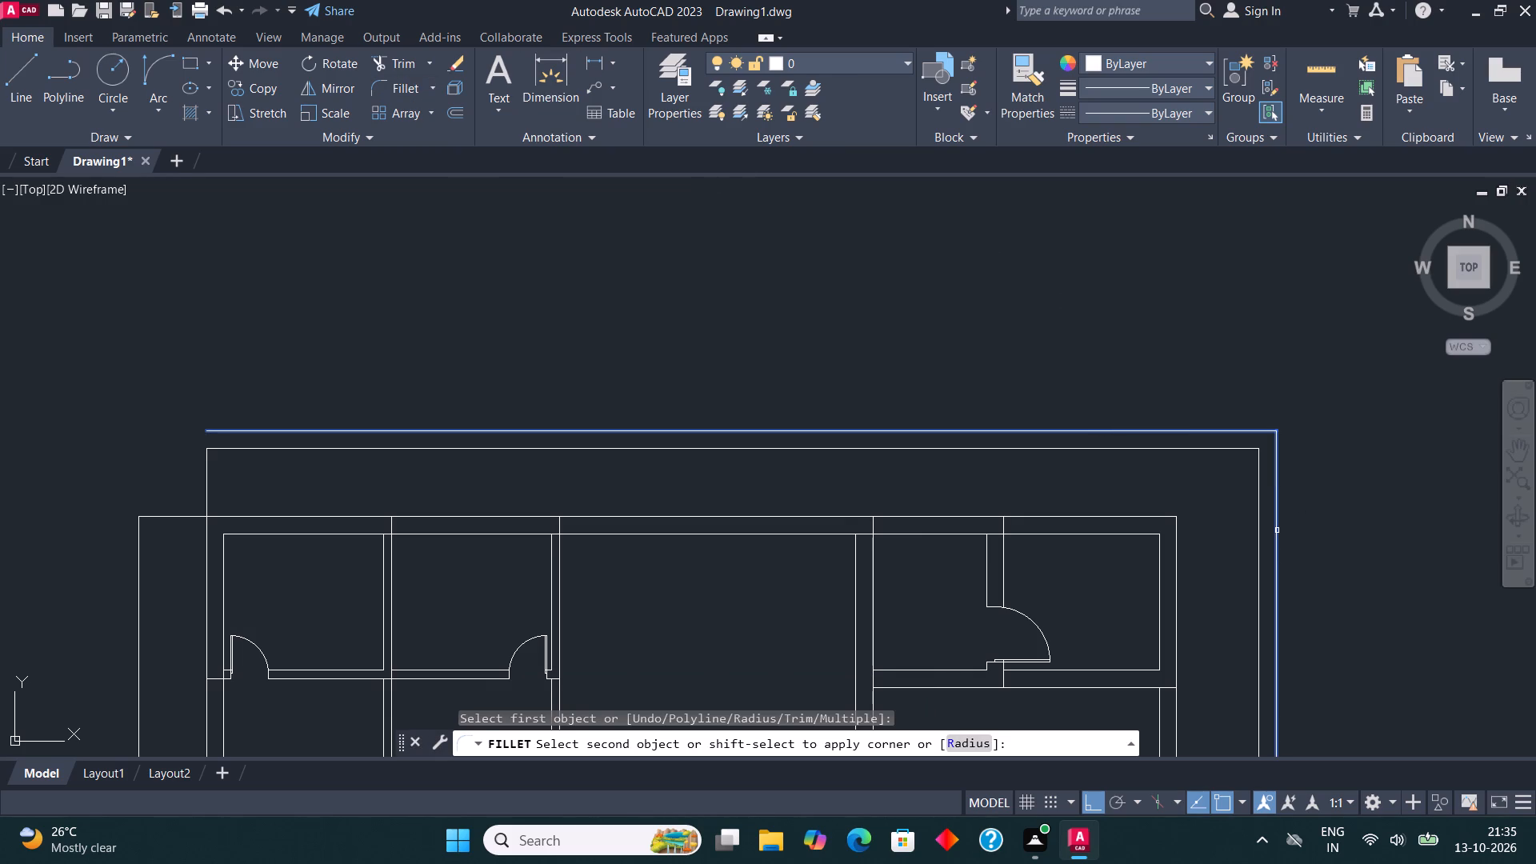
click(1277, 530)
scroll(786, 302, down, 2)
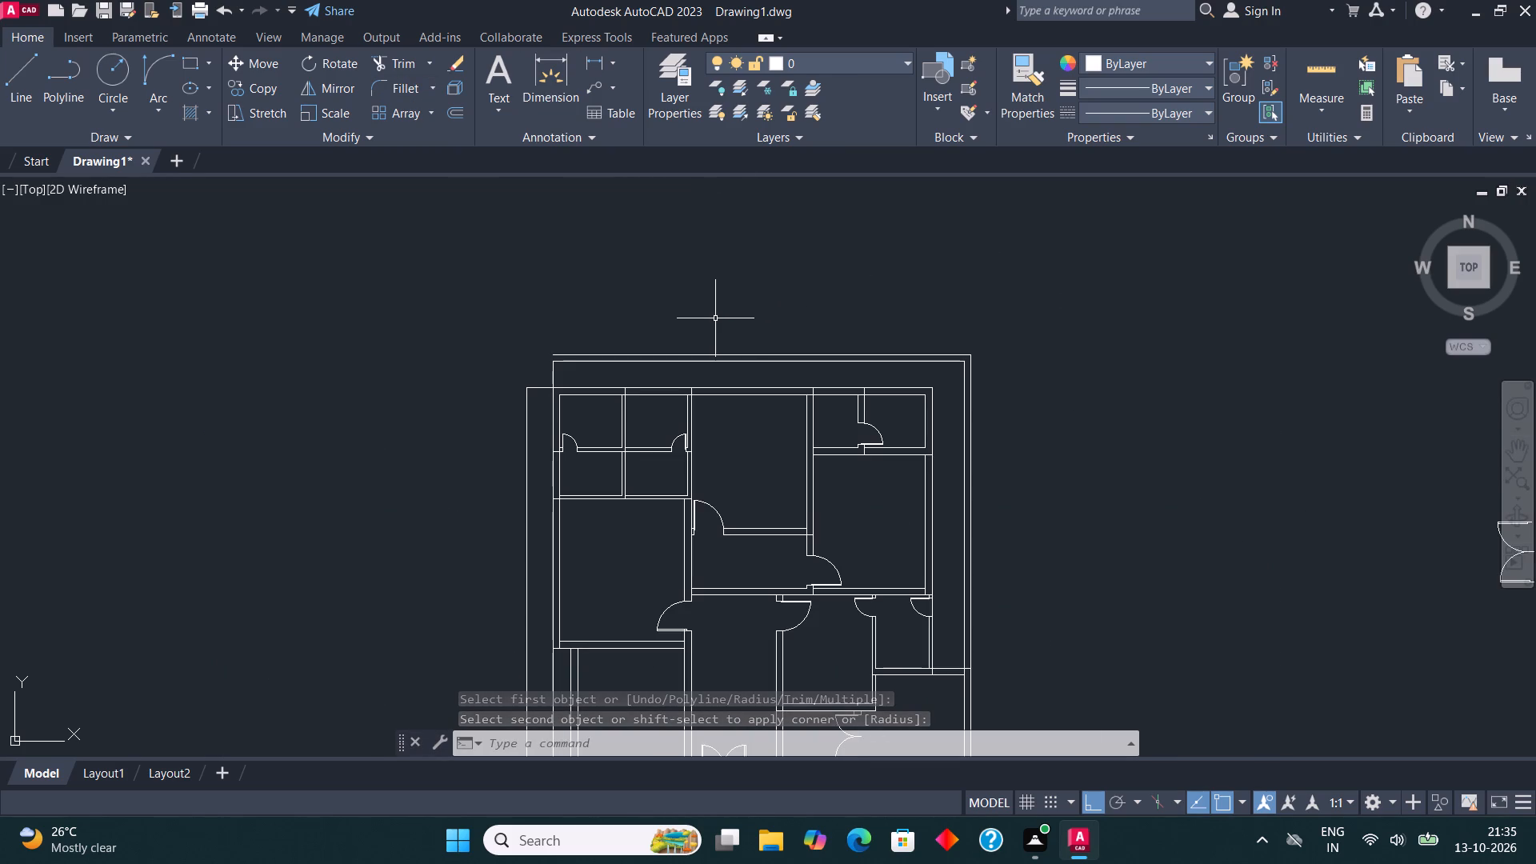
Measure the horizontal gap between the plan's outermost upper-left corner and the upper rooms' outer wall line.
scroll(933, 498, down, 2)
middle_click(627, 450)
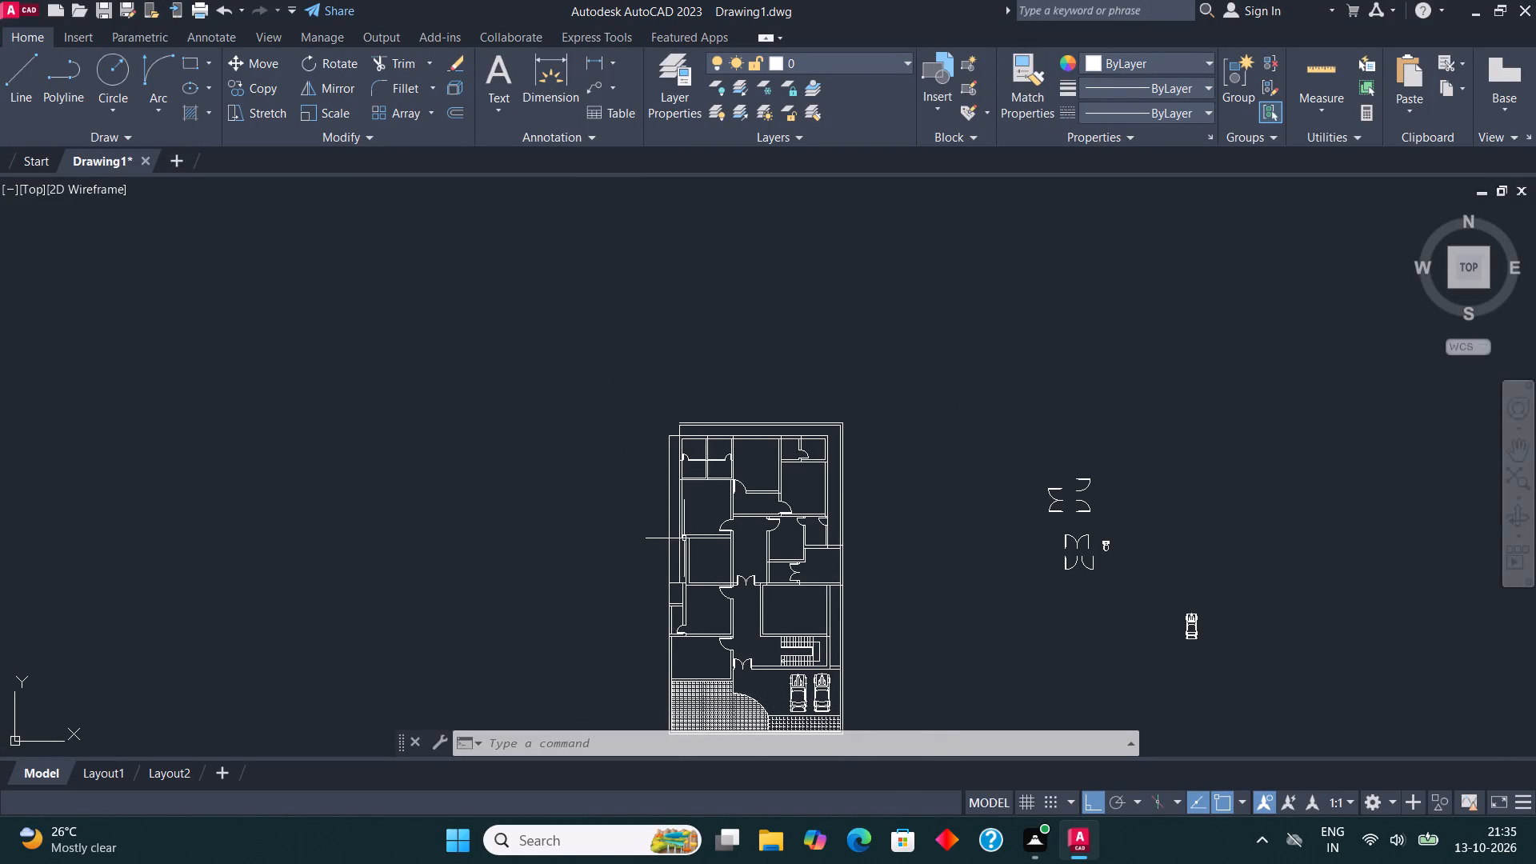
scroll(685, 586, up, 1)
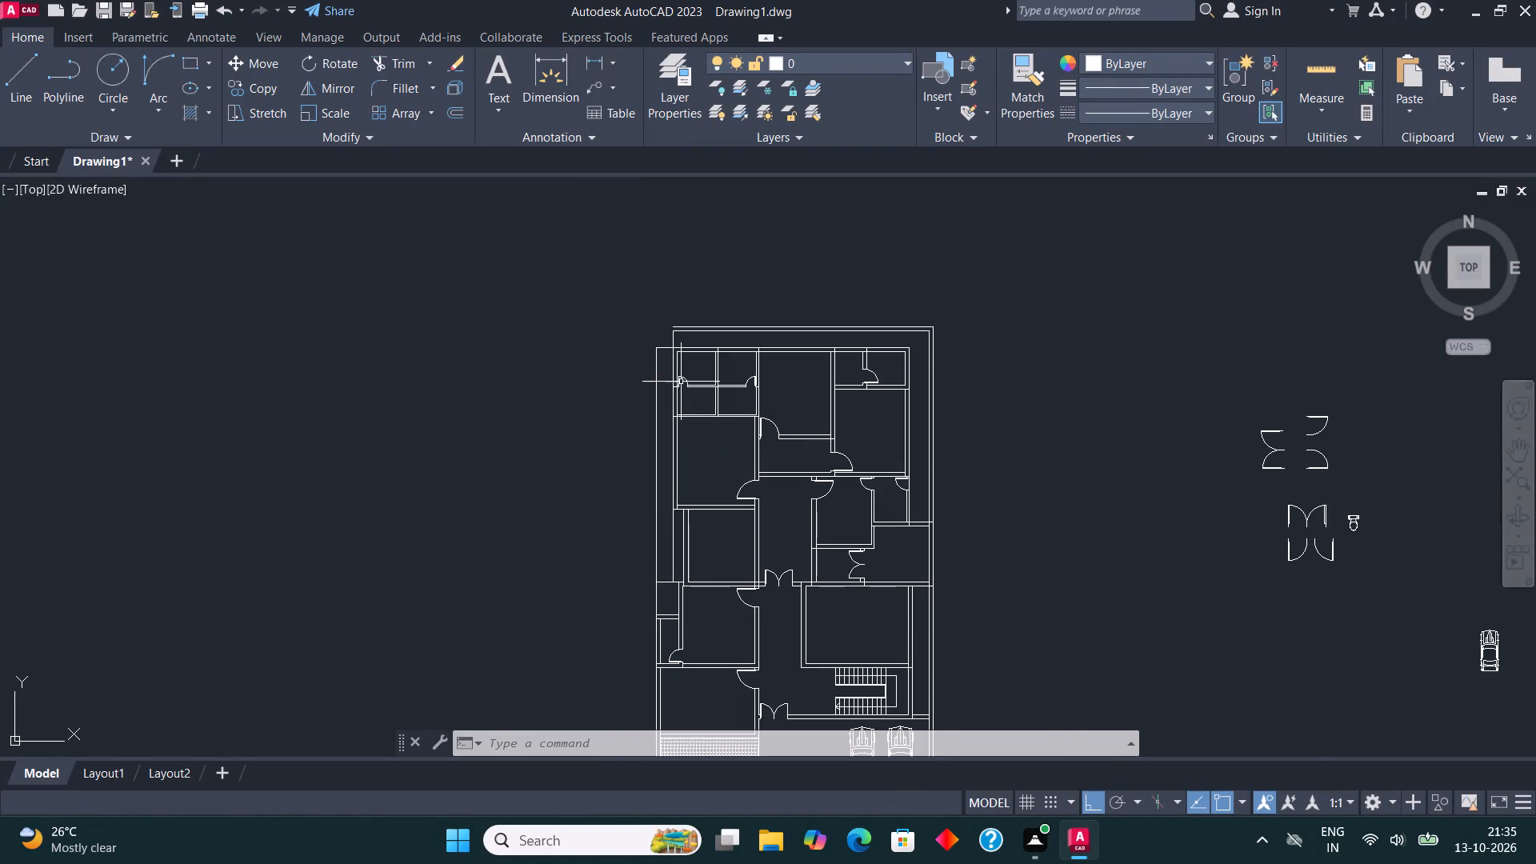
scroll(678, 380, up, 2)
click(558, 63)
scroll(562, 245, up, 3)
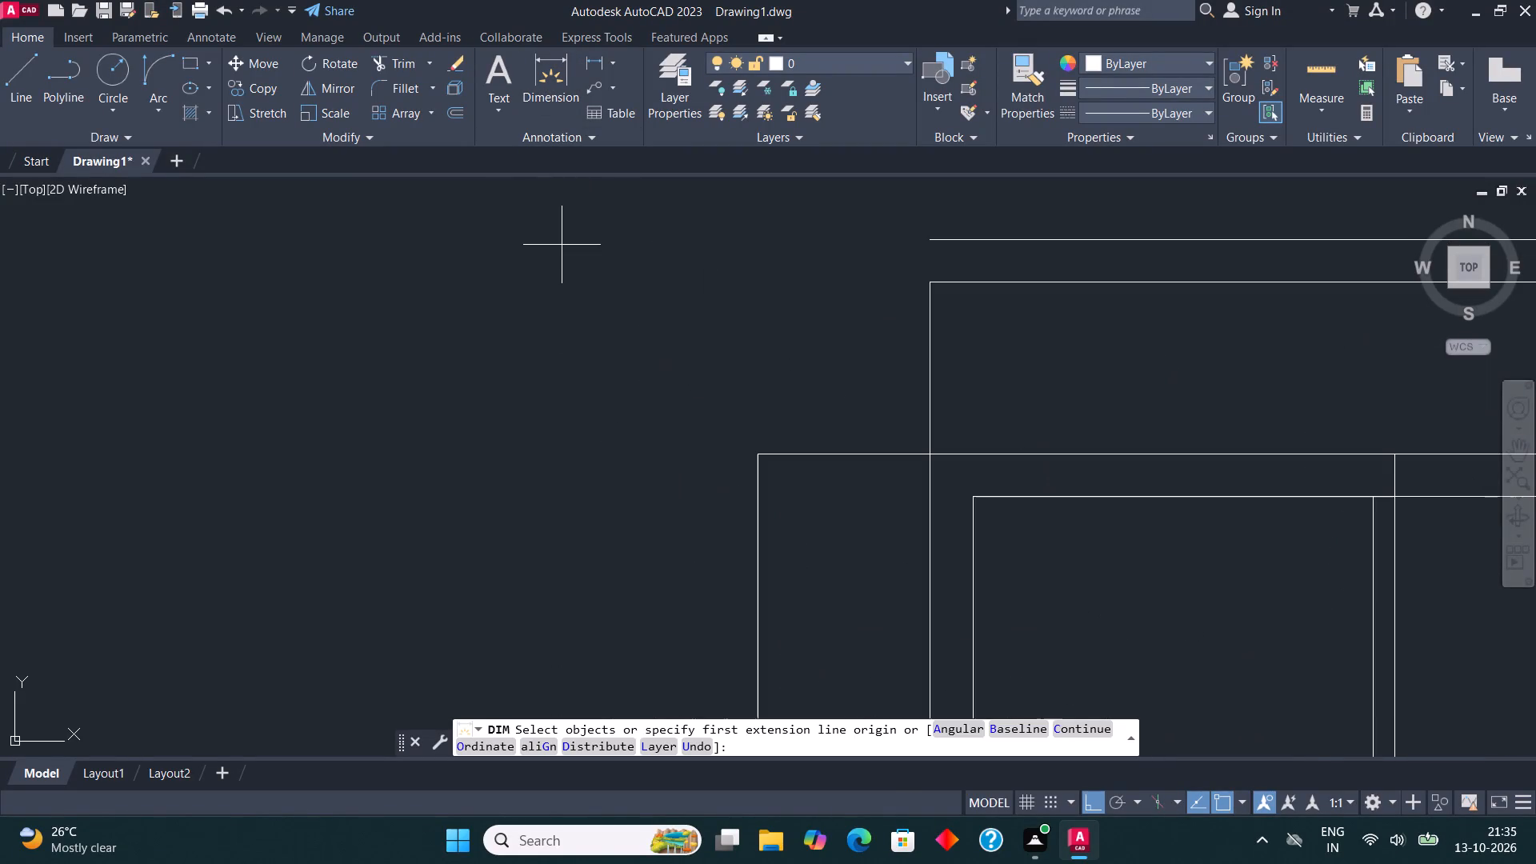
click(758, 454)
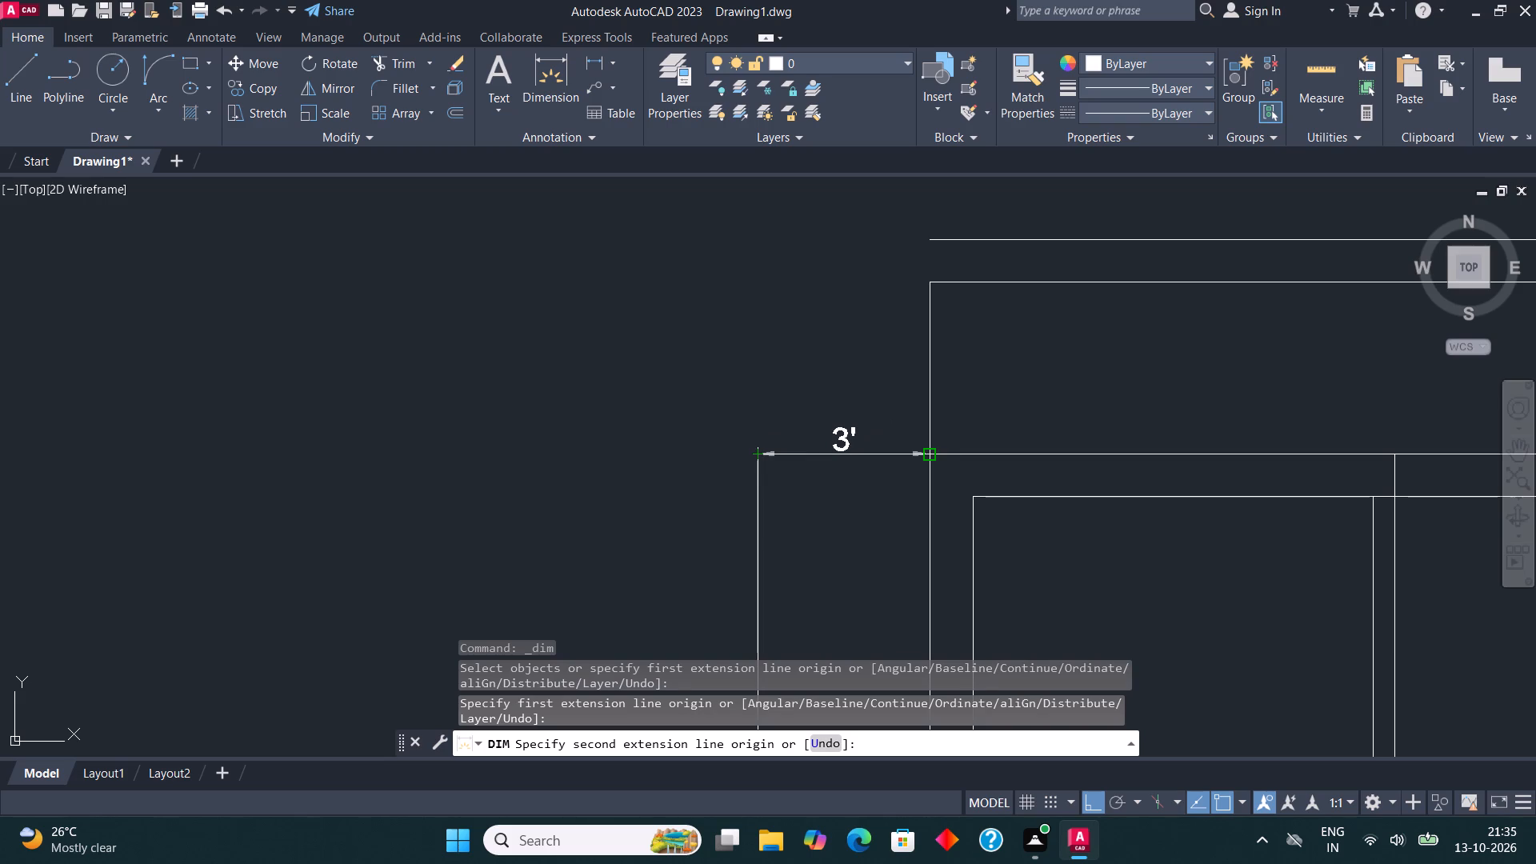
scroll(587, 421, down, 2)
middle_drag(556, 398, 501, 360)
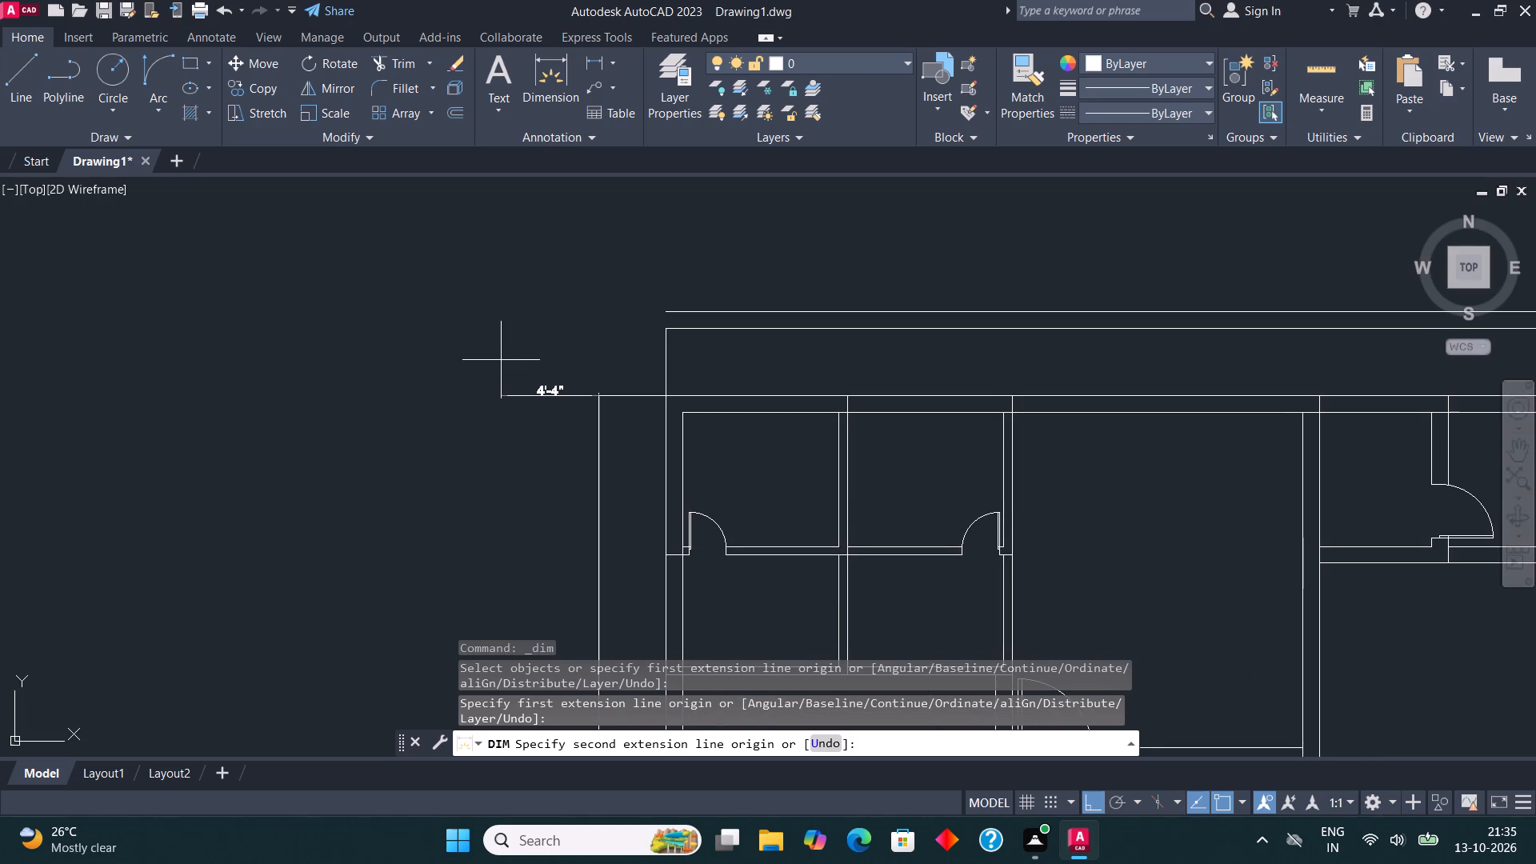
scroll(538, 350, down, 1)
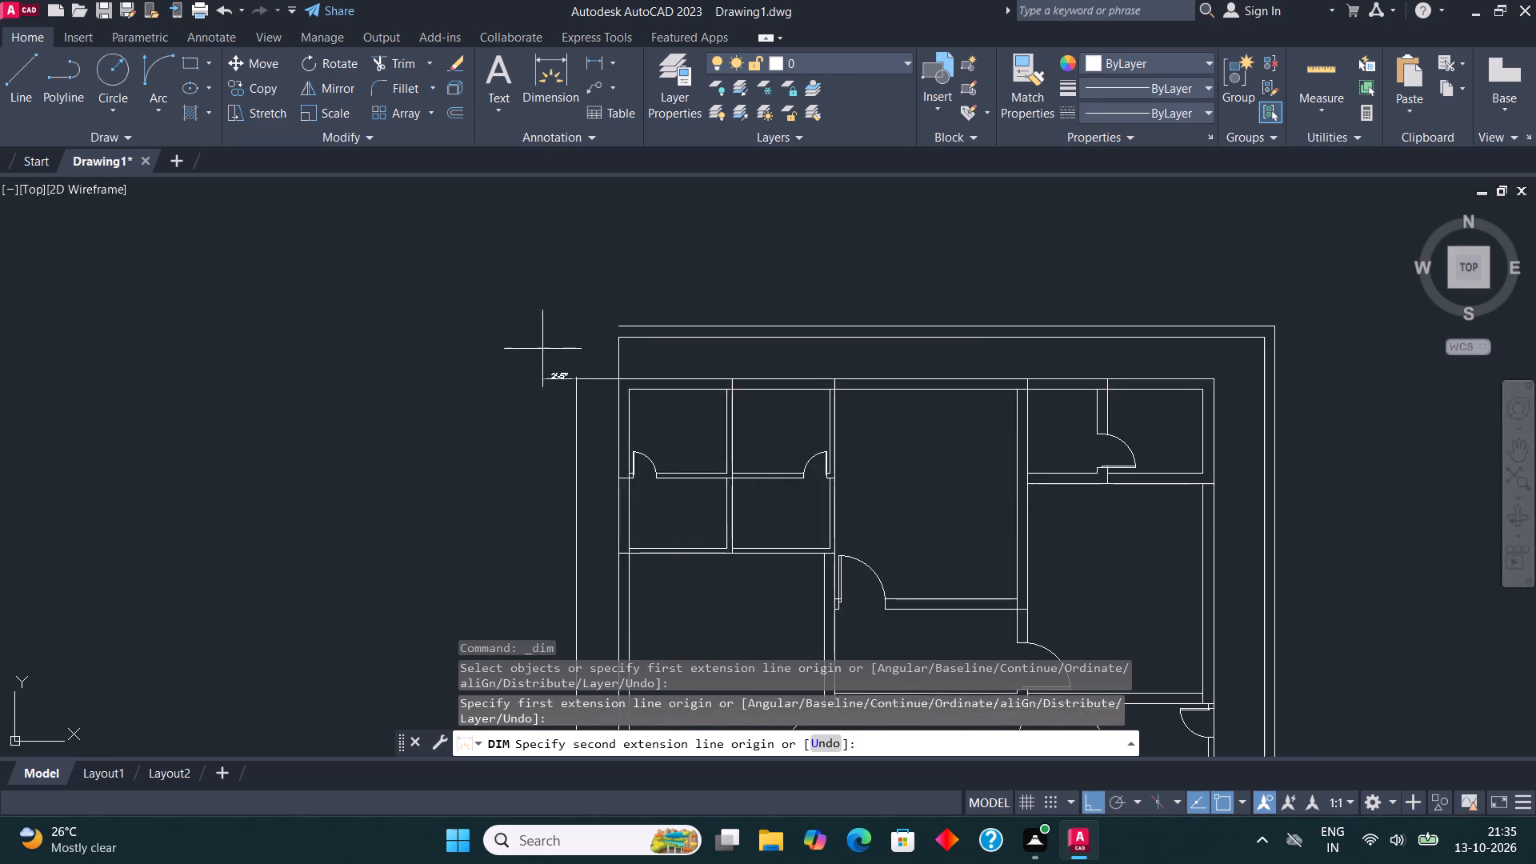
scroll(543, 349, down, 1)
key(Escape)
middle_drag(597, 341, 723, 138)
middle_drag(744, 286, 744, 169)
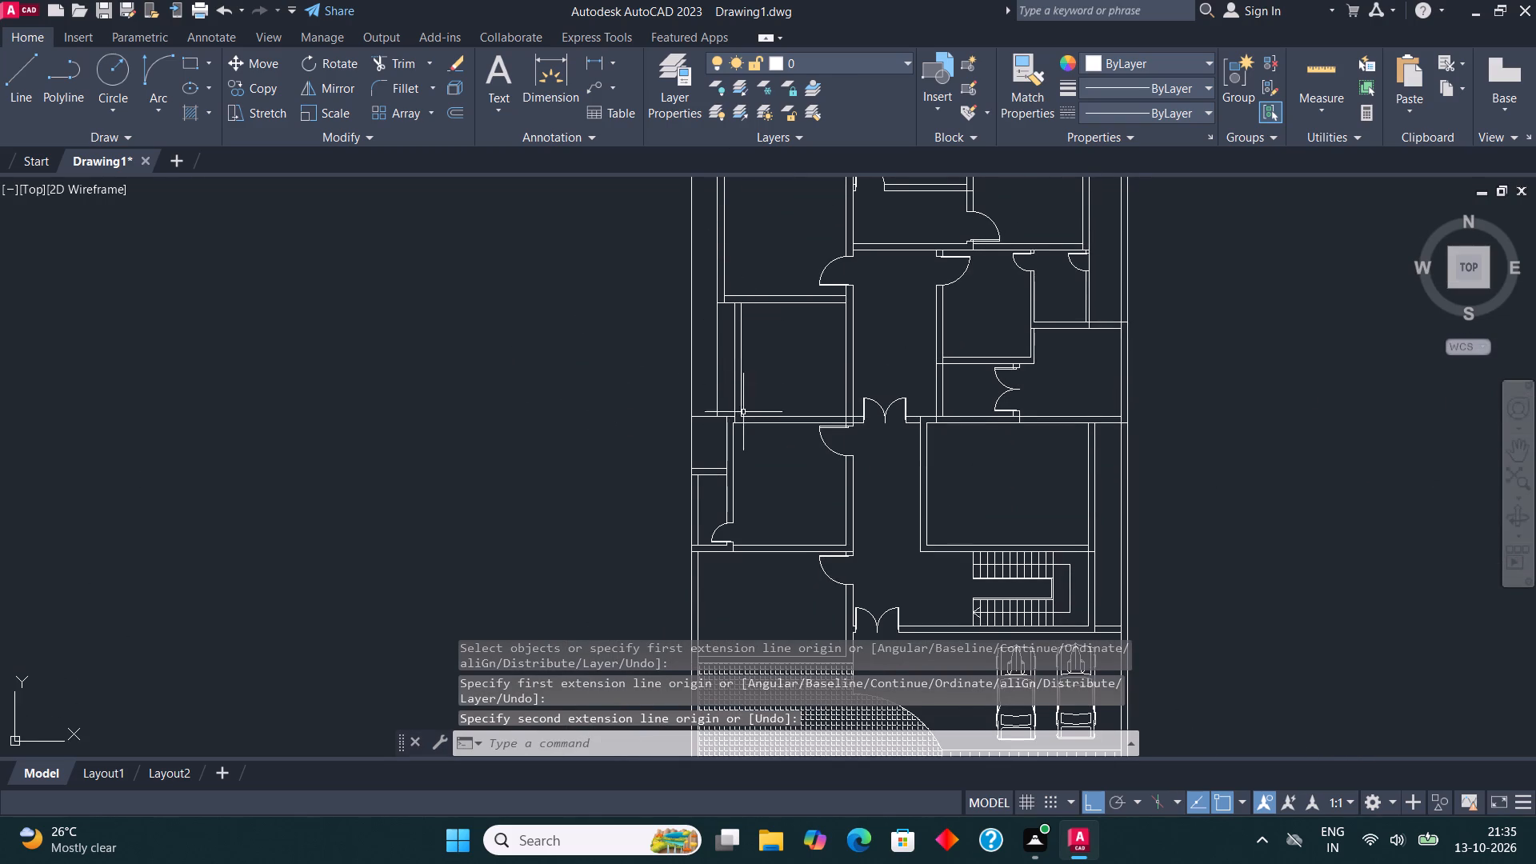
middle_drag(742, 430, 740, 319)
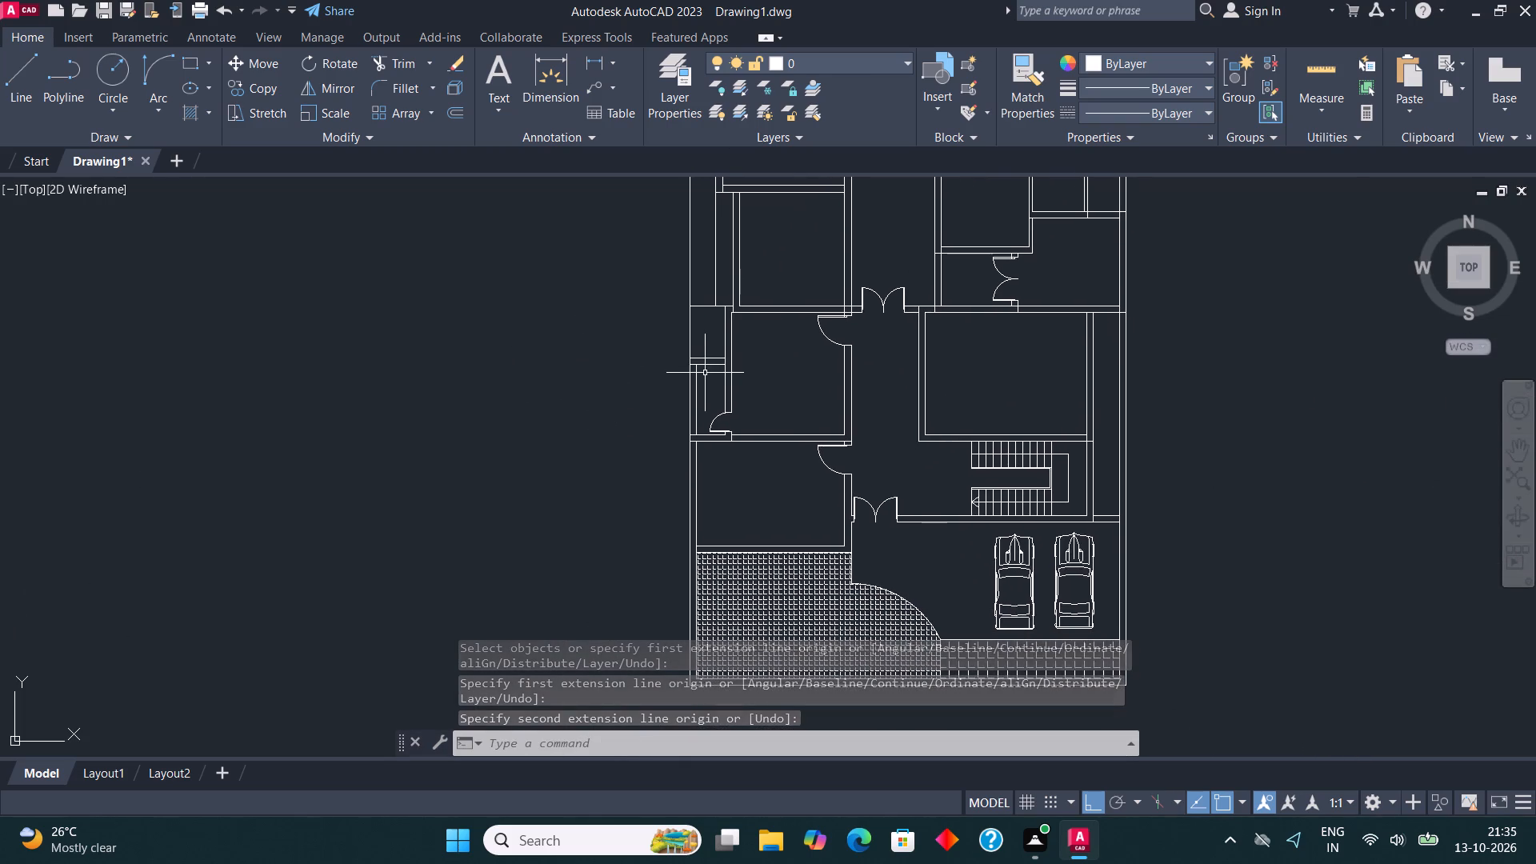
Move all the inner and outer west wall lines, from the upper-left corner down to the paved area, 9" outward to the west.
scroll(705, 374, down, 1)
scroll(706, 506, up, 2)
click(692, 399)
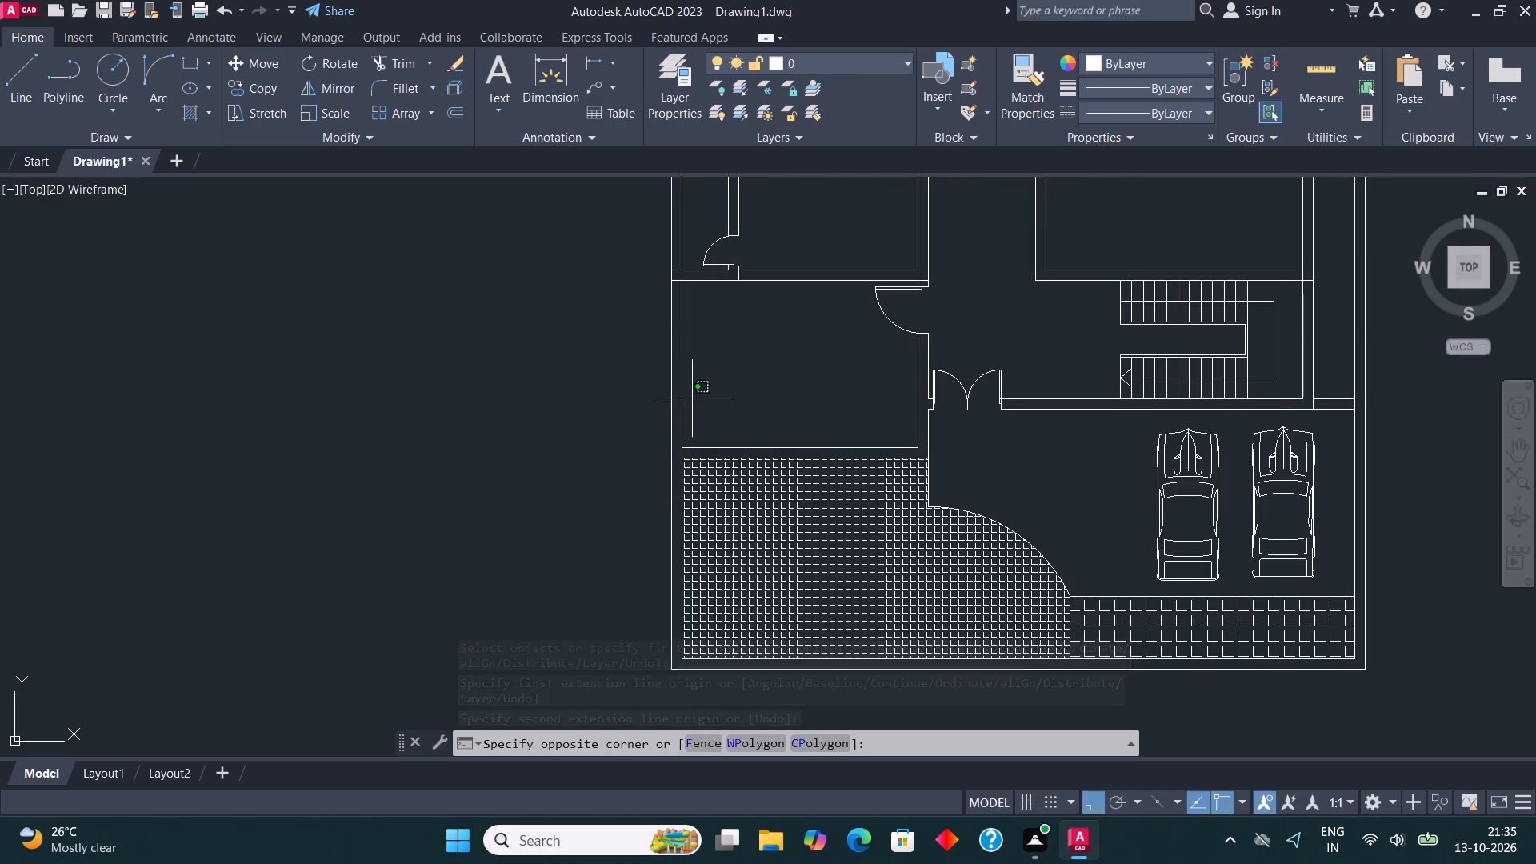
click(610, 354)
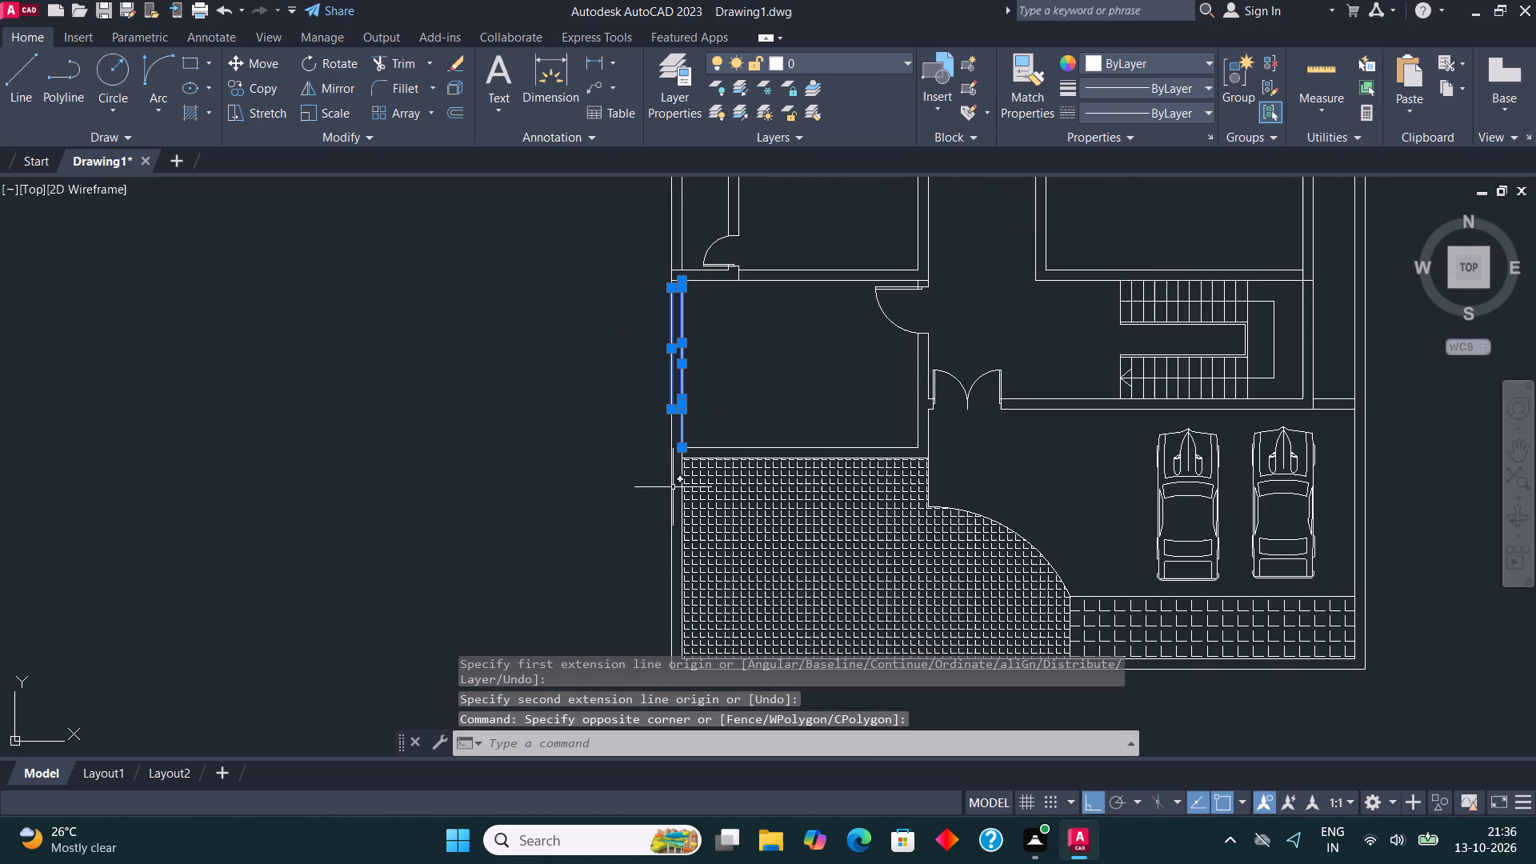
click(673, 488)
click(672, 614)
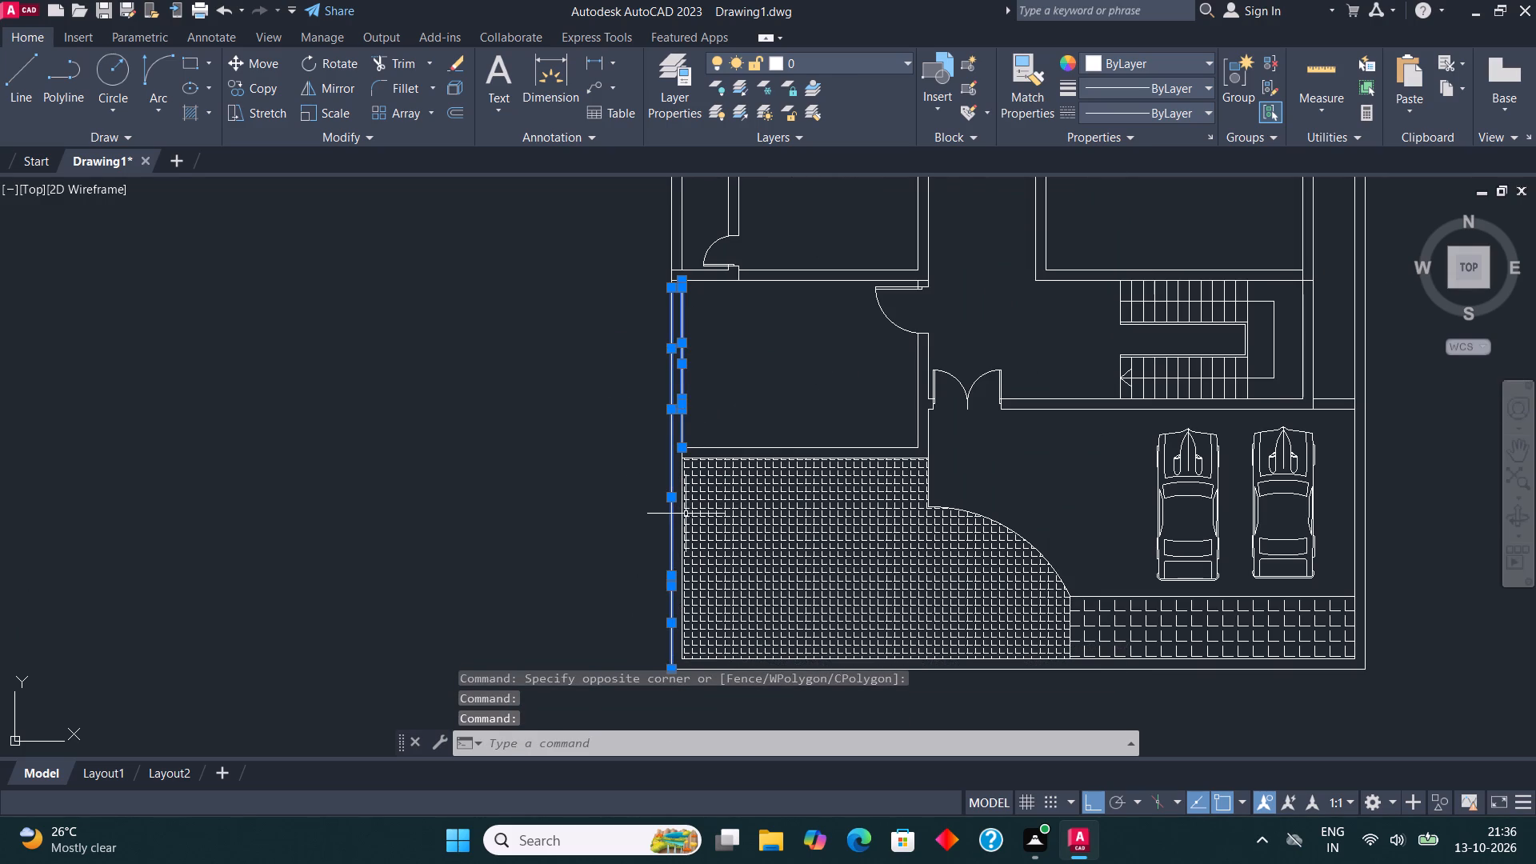
scroll(680, 498, up, 3)
click(670, 336)
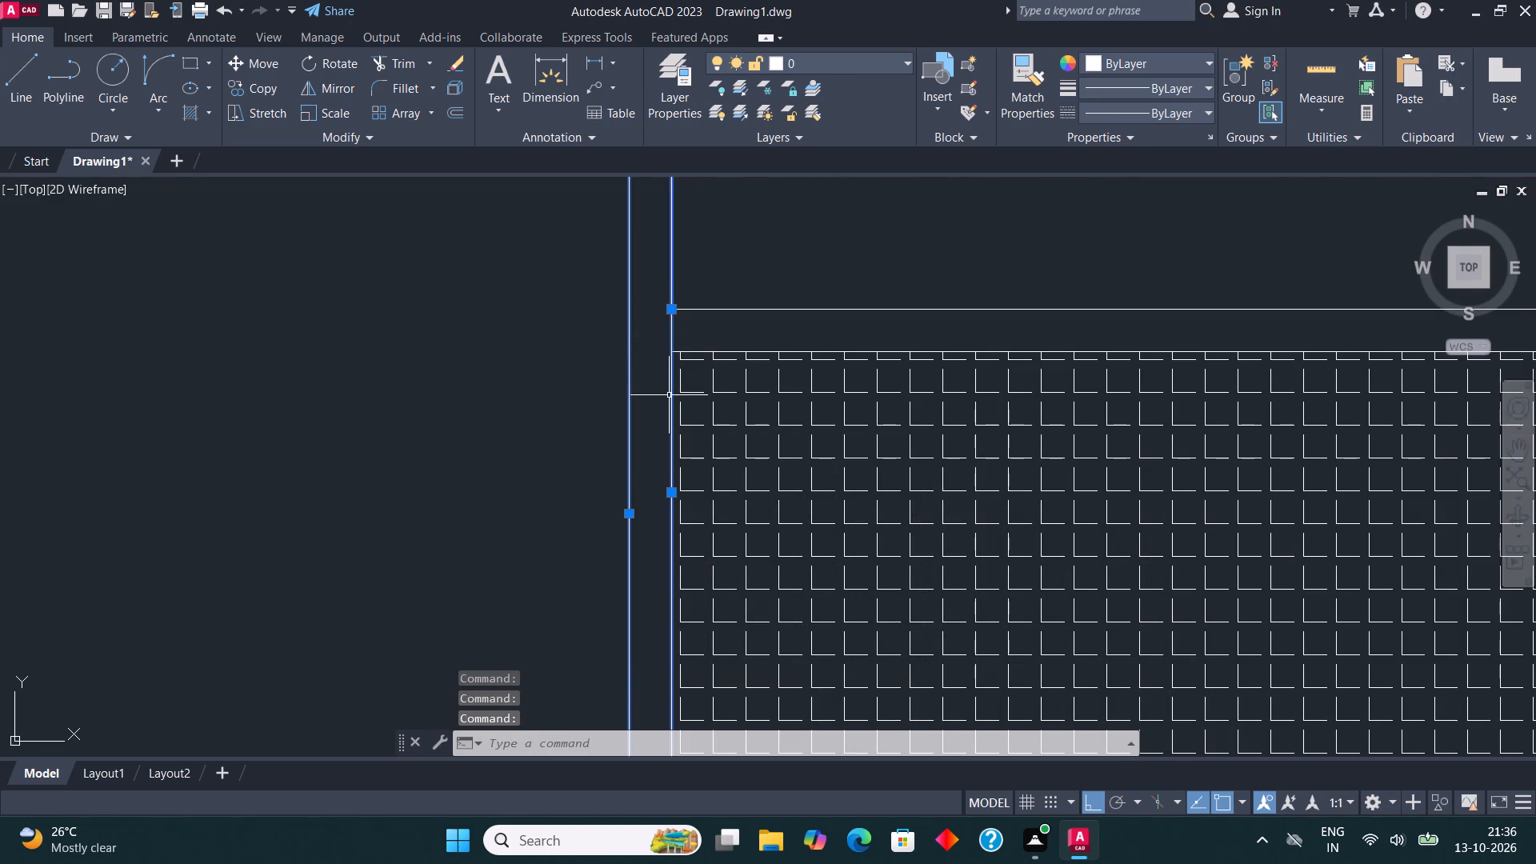
scroll(674, 478, down, 4)
scroll(657, 330, up, 3)
click(731, 378)
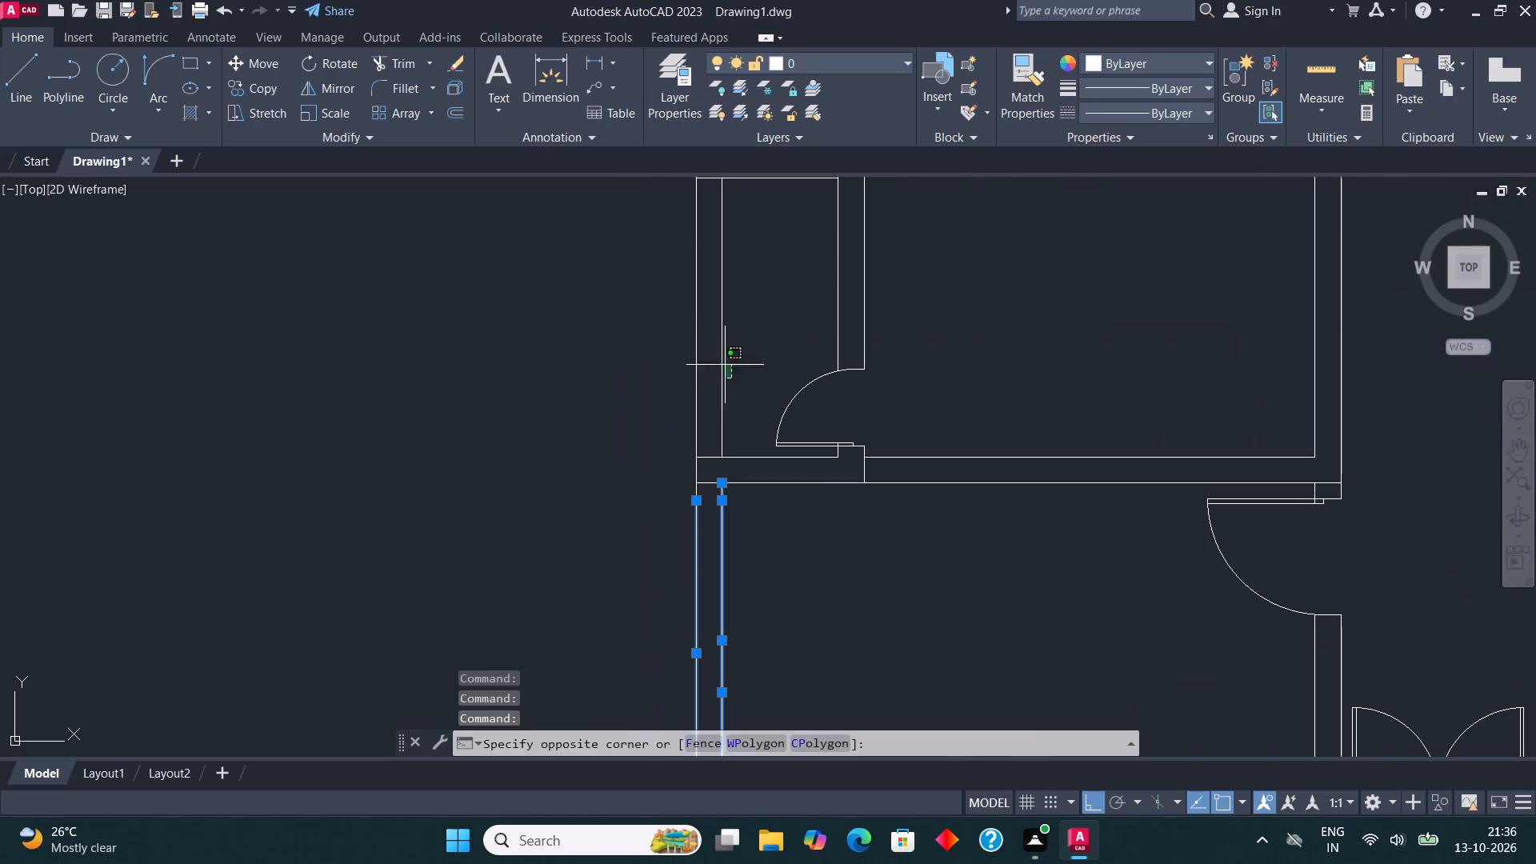
click(674, 322)
scroll(709, 438, up, 2)
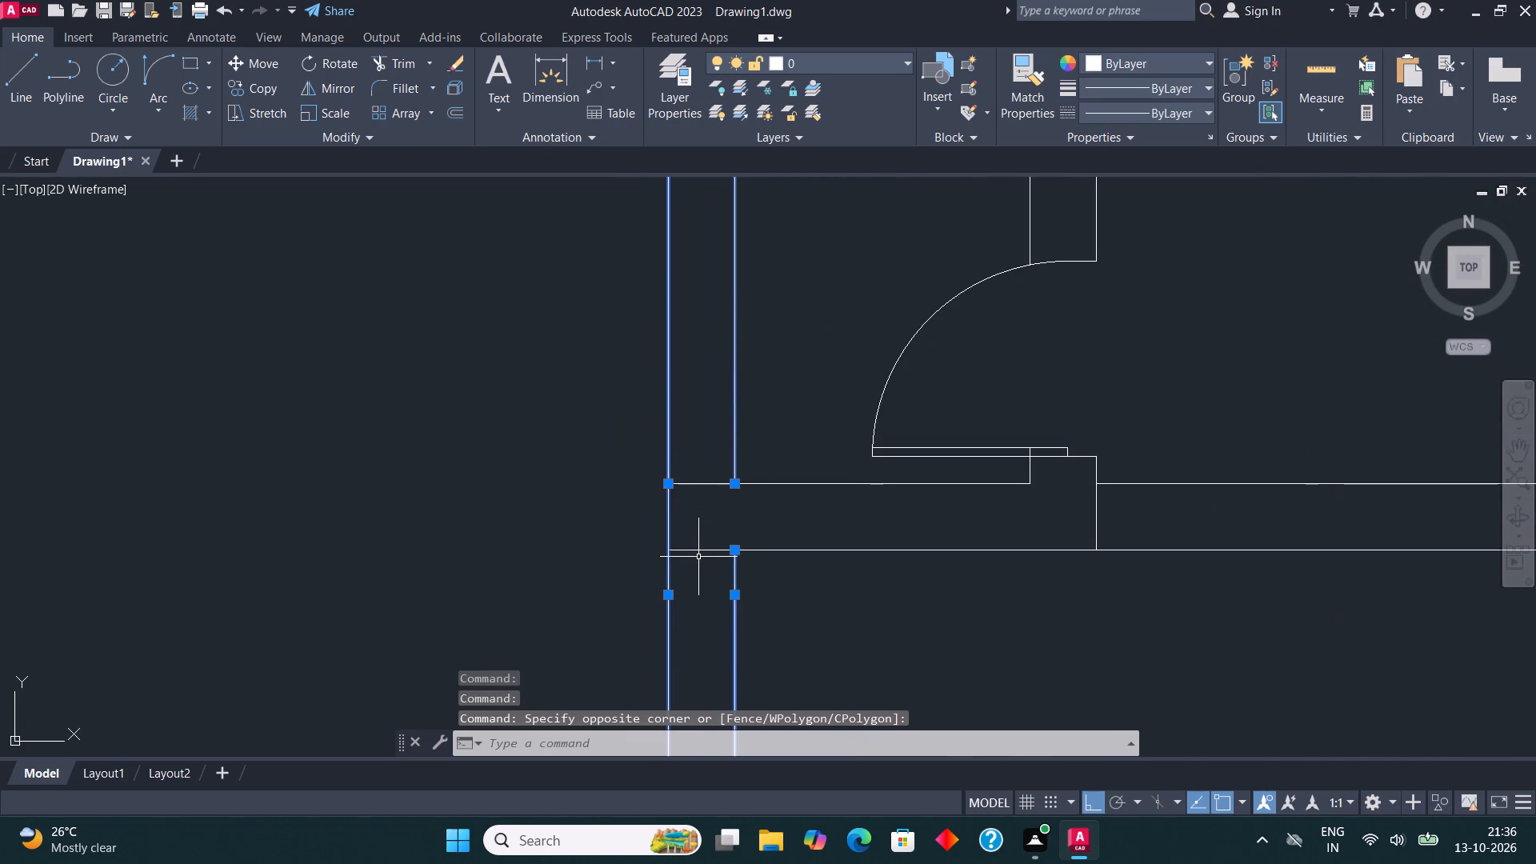
scroll(710, 588, down, 3)
scroll(707, 362, up, 2)
middle_drag(704, 355, 706, 670)
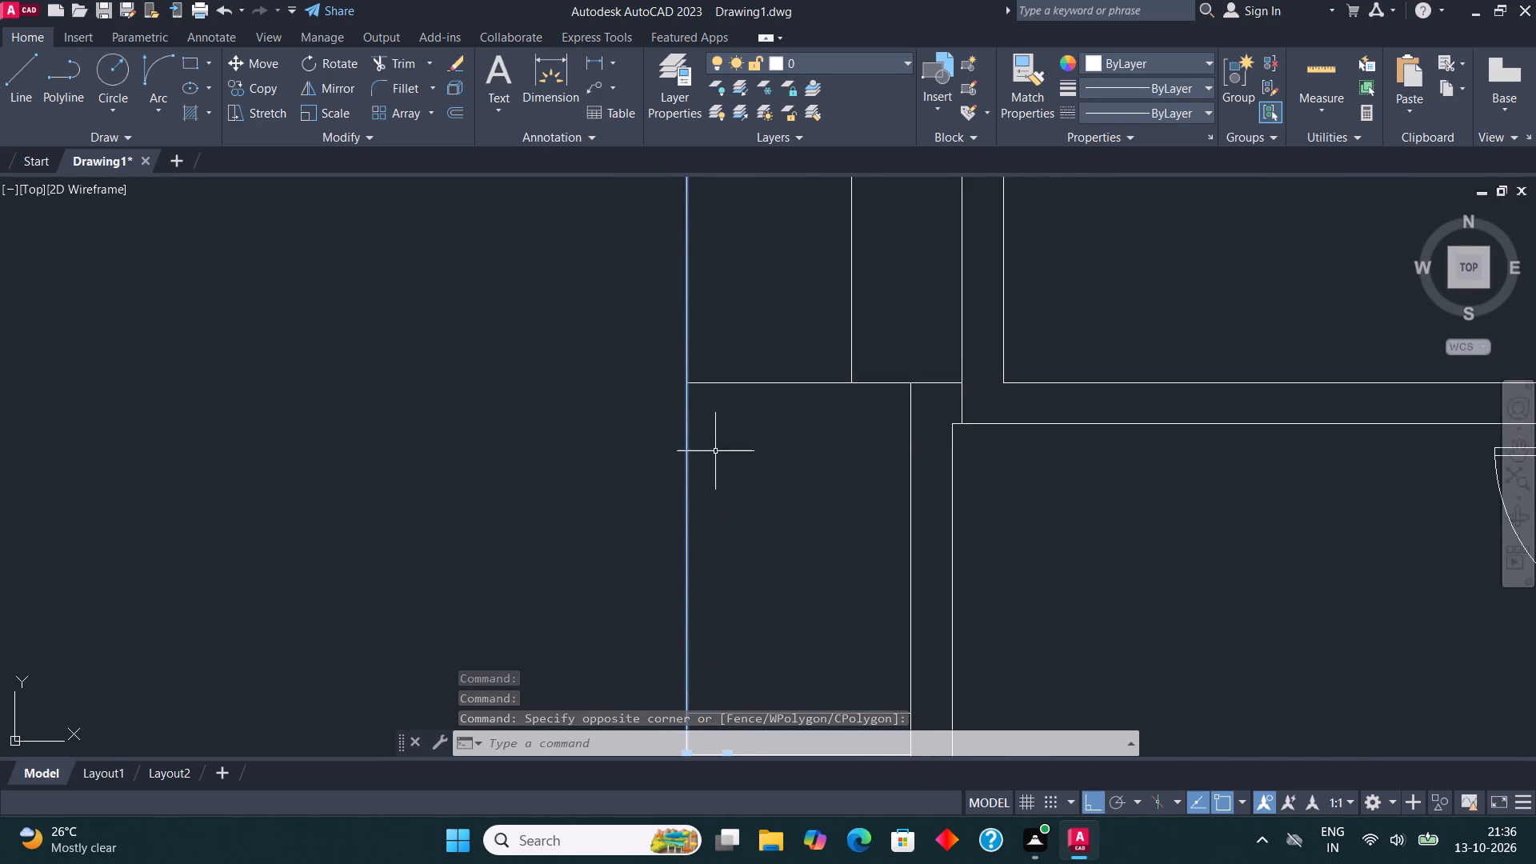
scroll(716, 440, down, 3)
middle_drag(718, 315, 718, 814)
scroll(705, 361, up, 1)
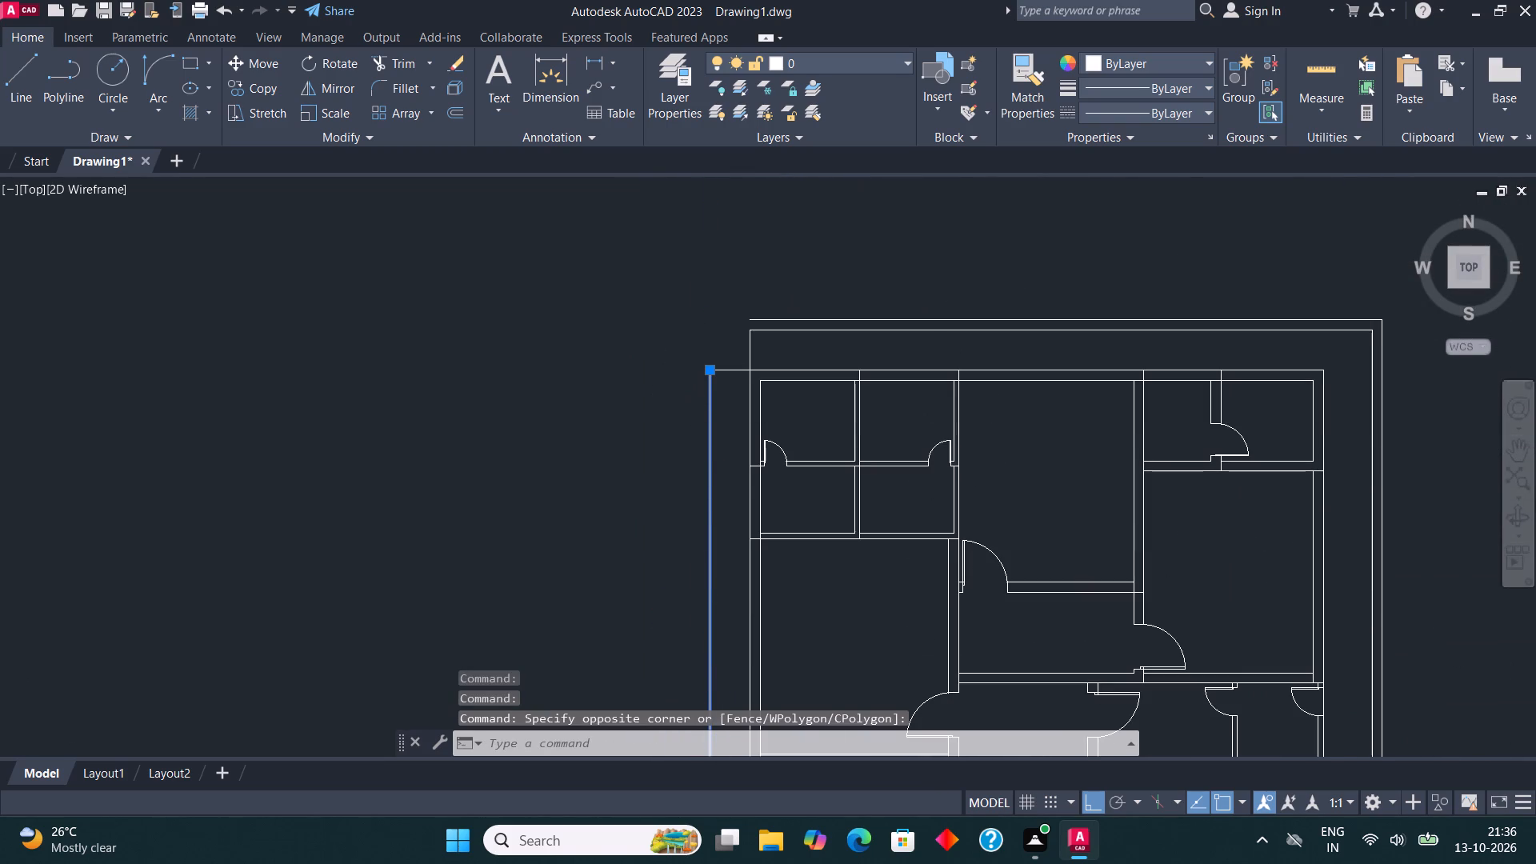
scroll(705, 361, up, 1)
click(259, 62)
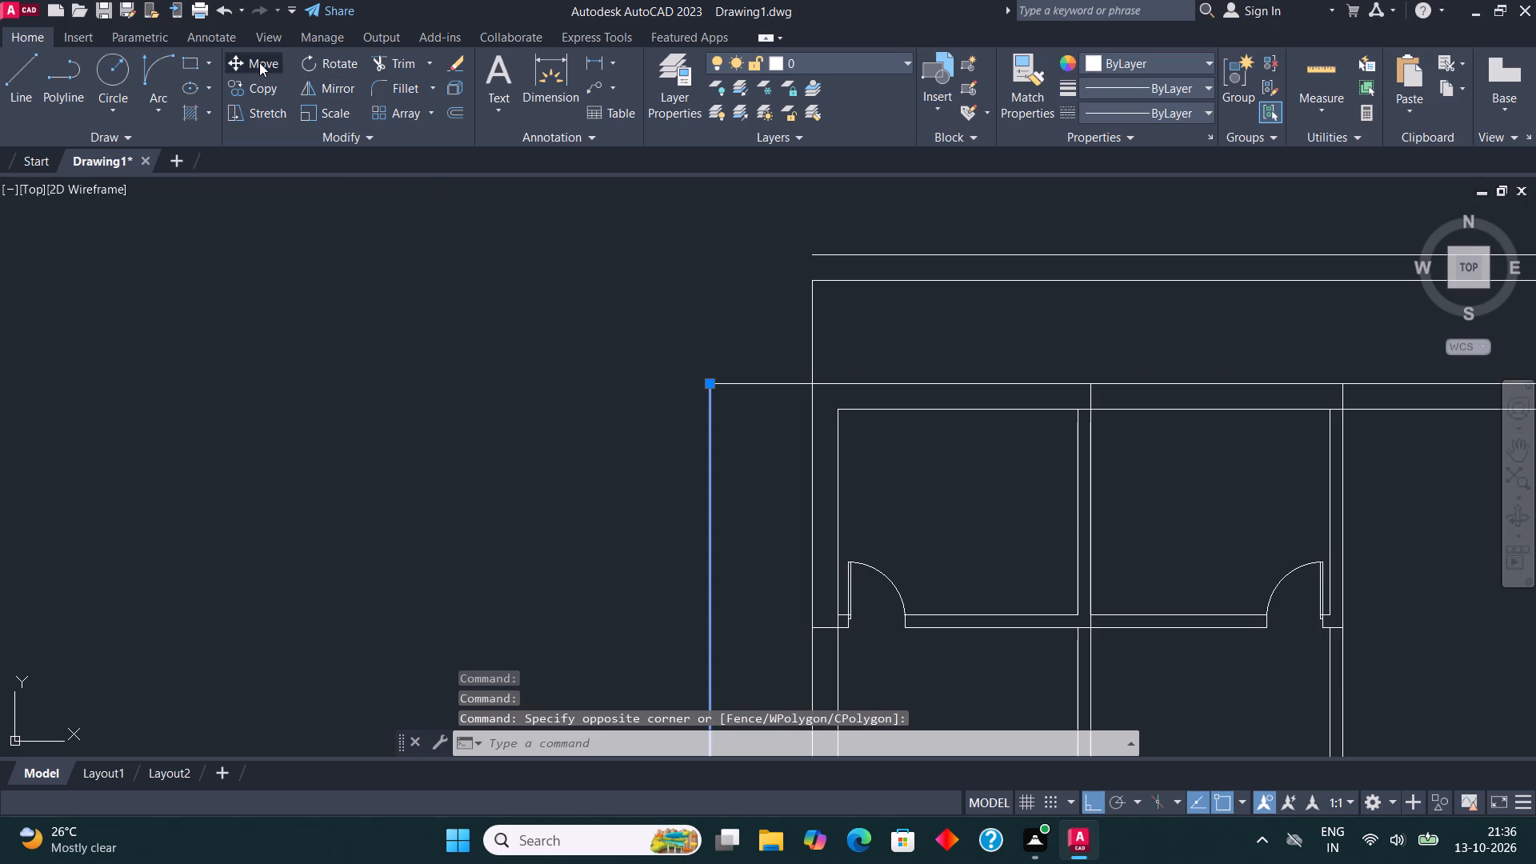
click(714, 385)
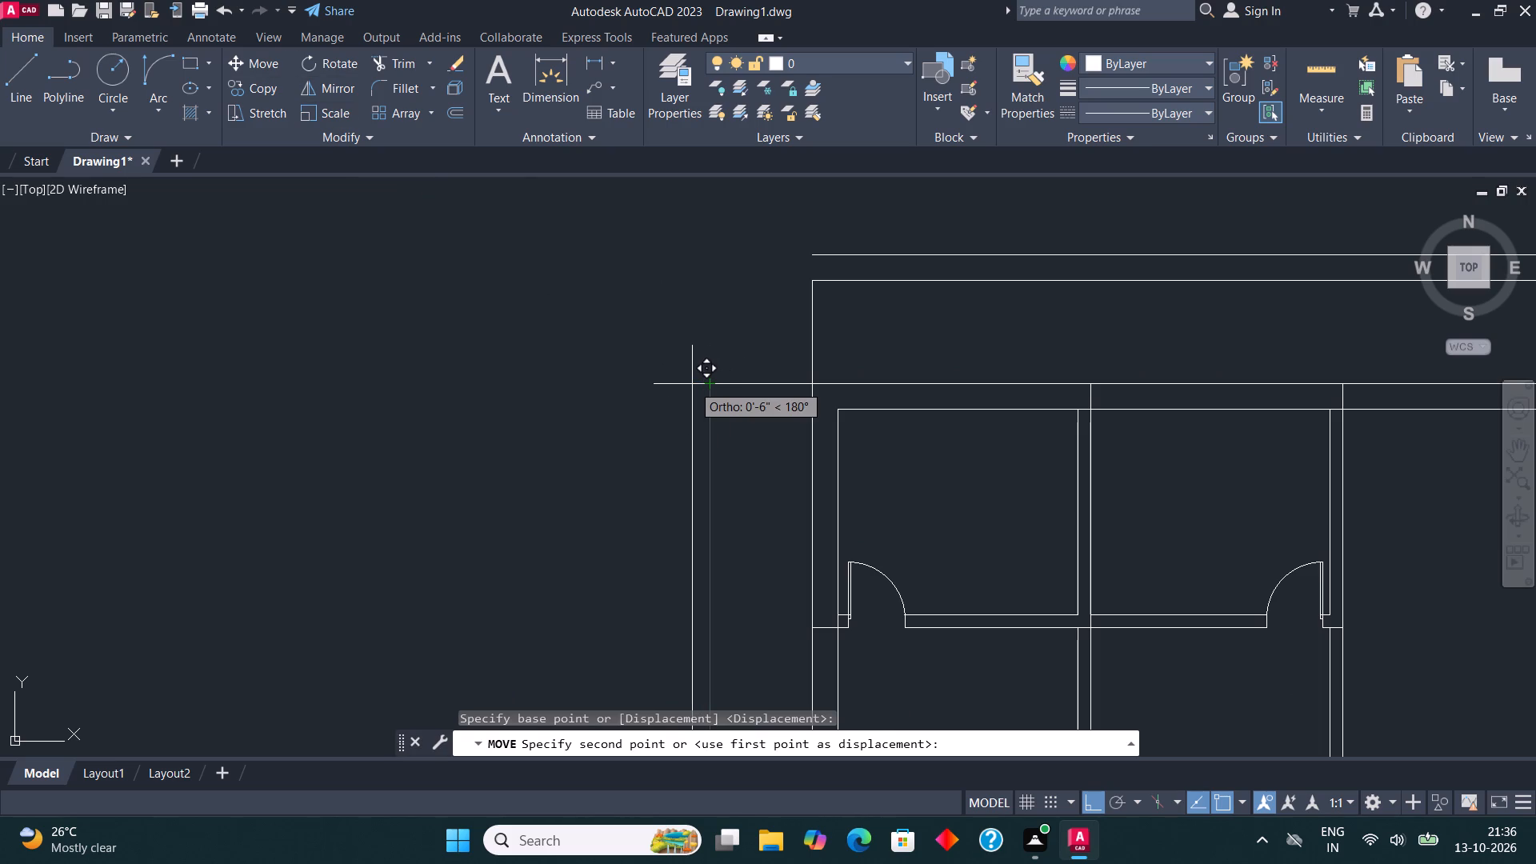
text(9")
key(Return)
scroll(685, 377, down, 2)
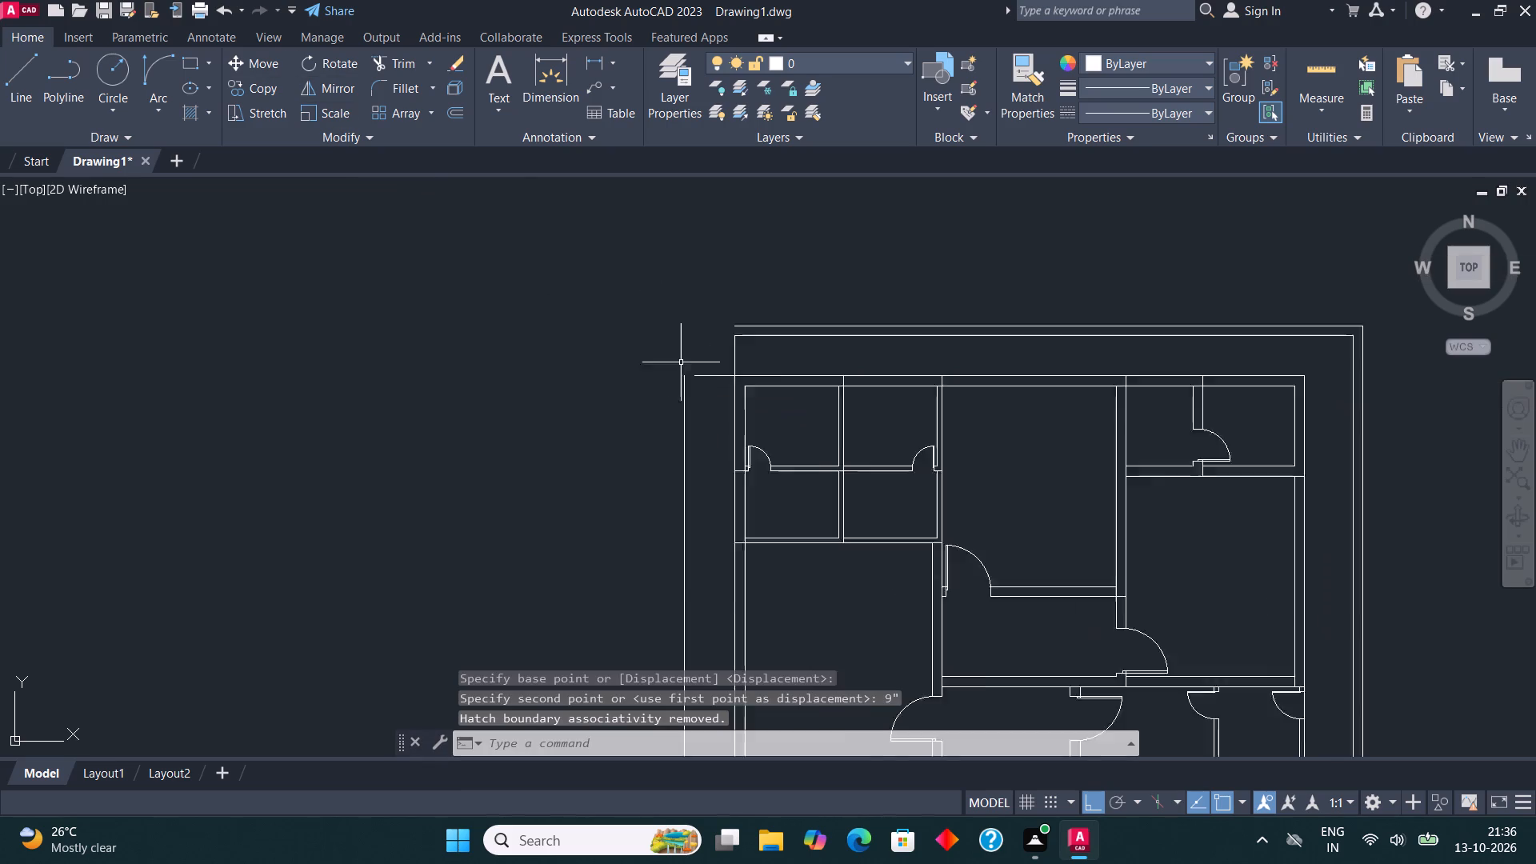
scroll(679, 362, down, 3)
key(Escape)
Fillet the moved outer and inner west wall lines with the matching bottom wall lines to close the lower-left corner.
scroll(690, 654, up, 4)
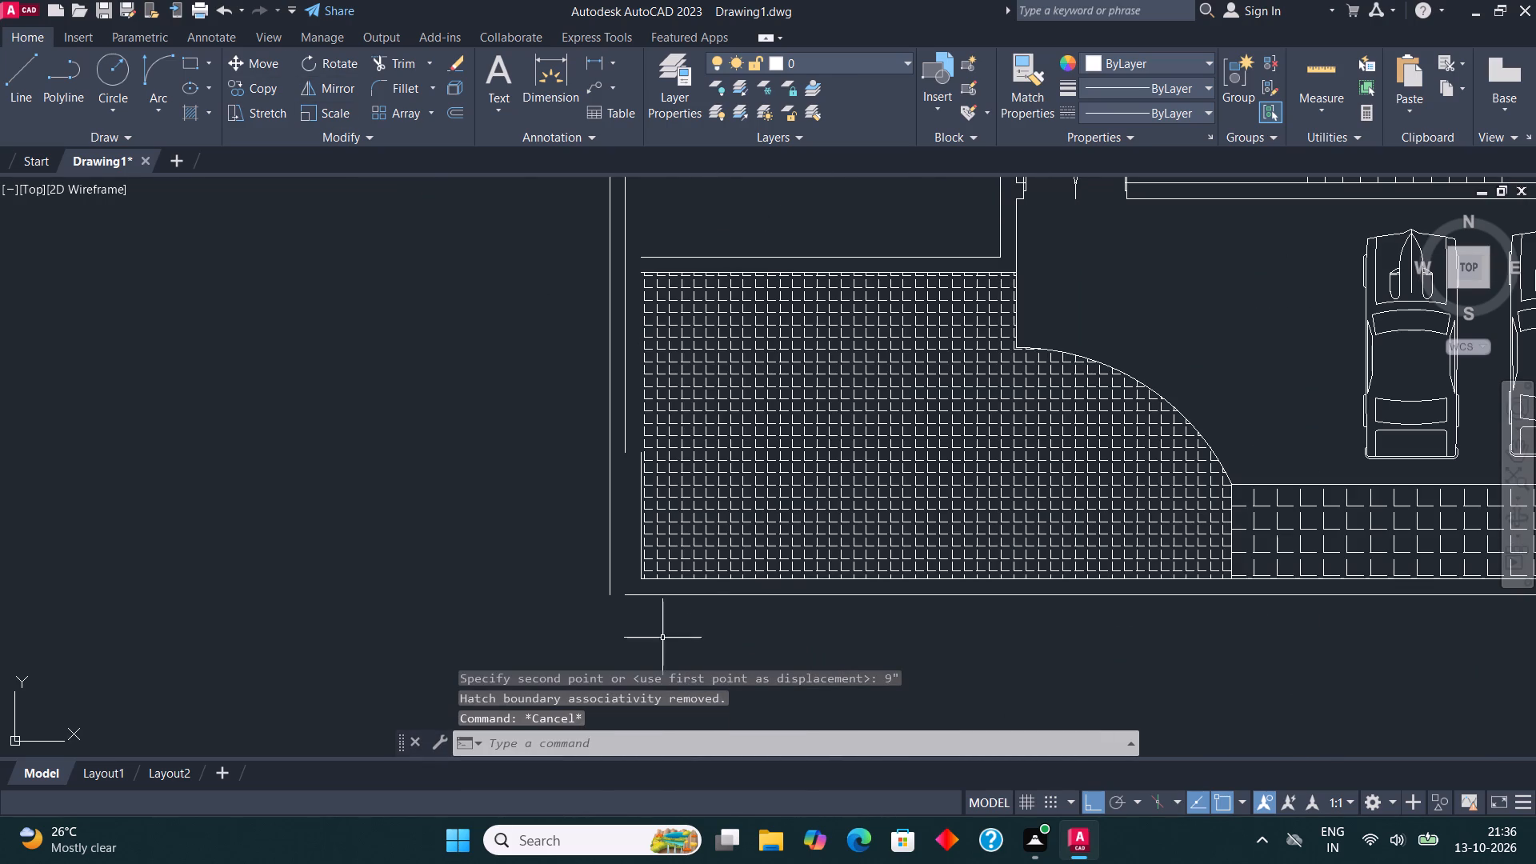
click(389, 84)
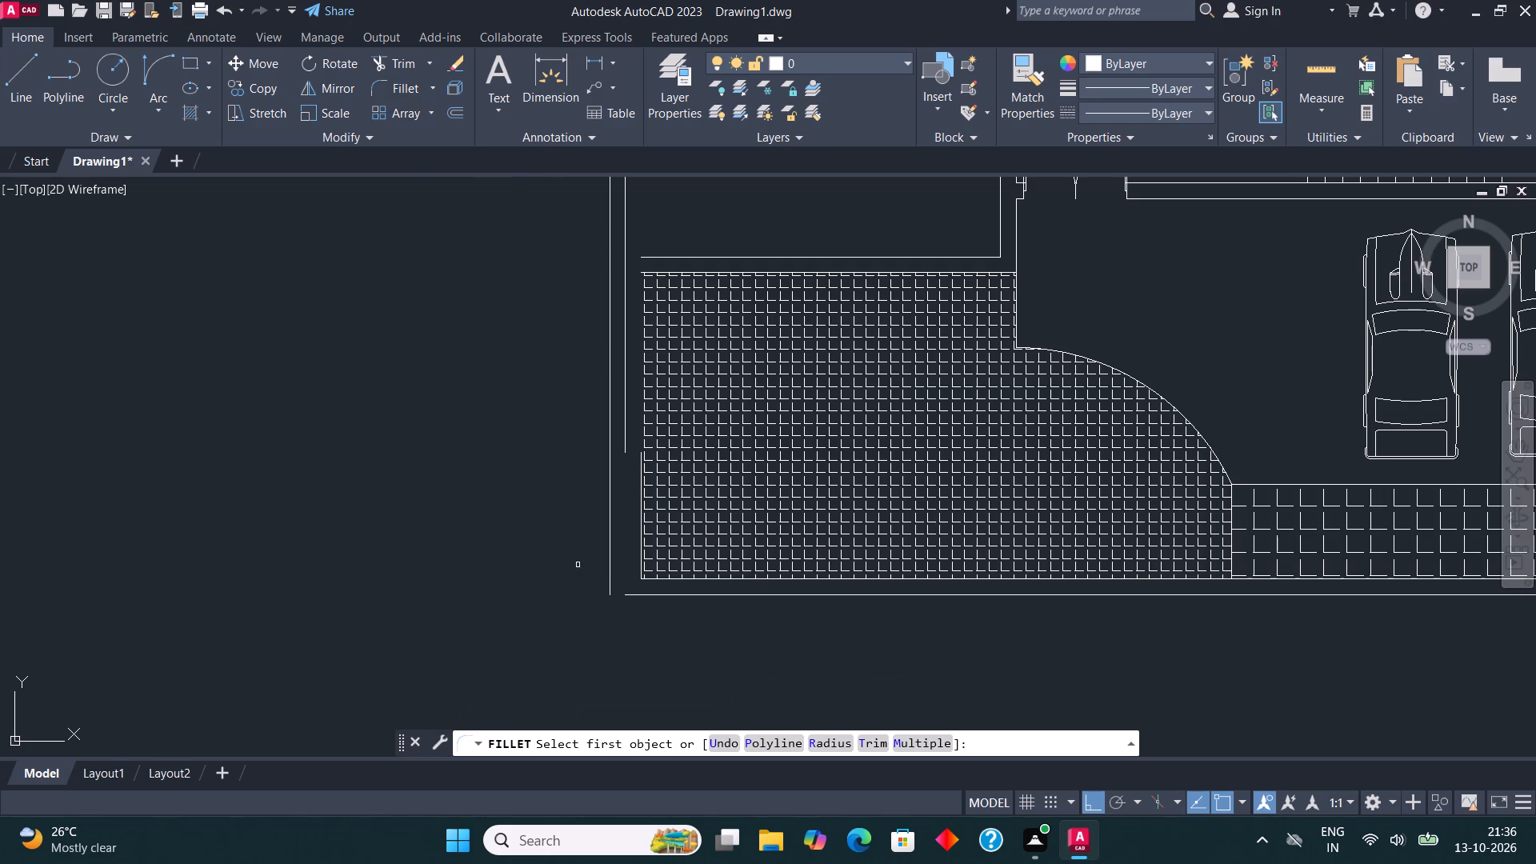
click(609, 577)
click(646, 598)
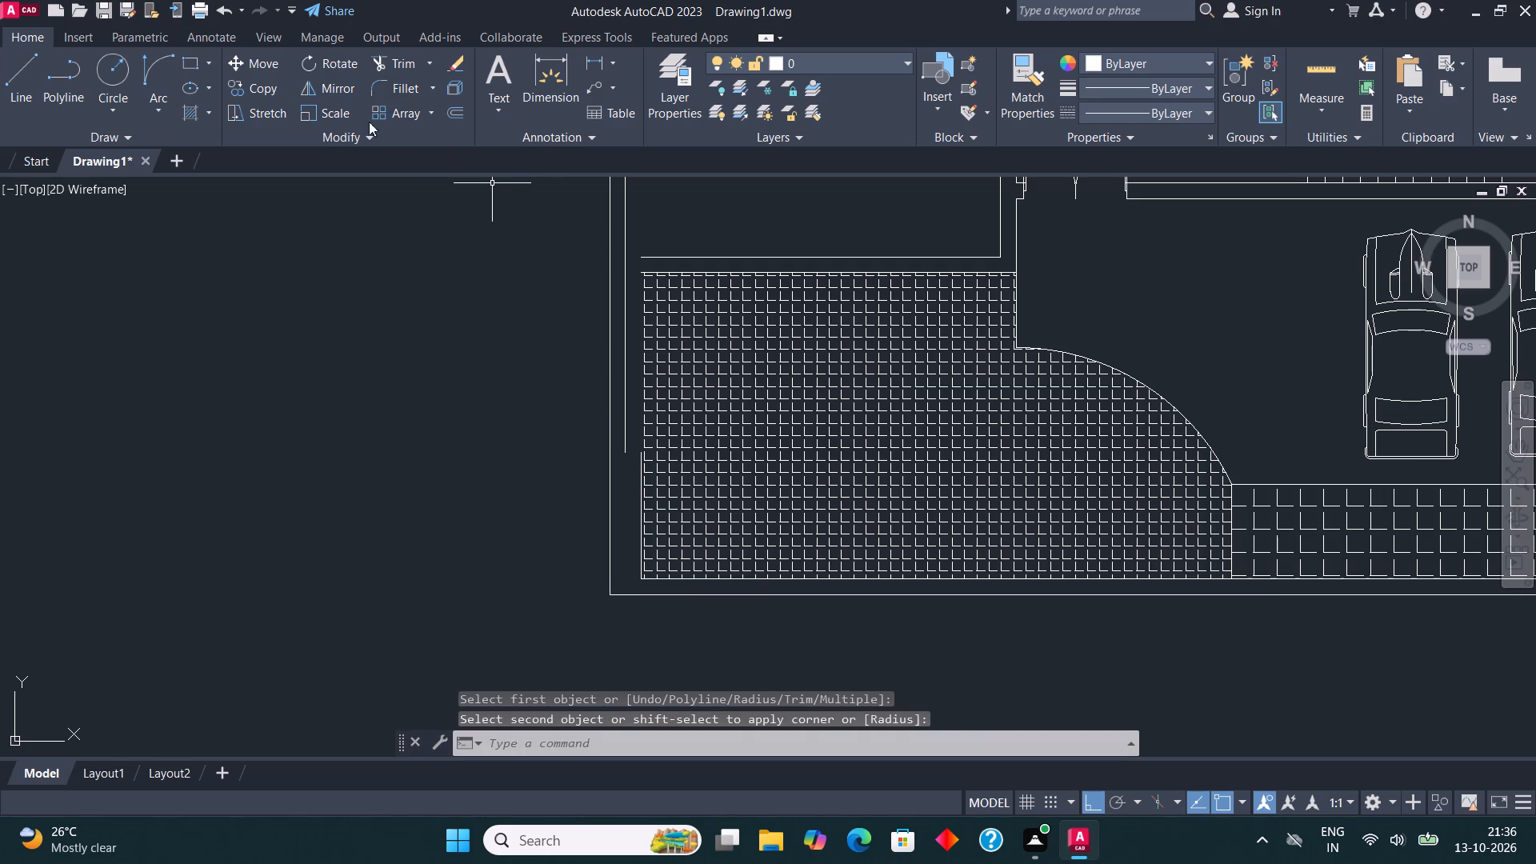
click(406, 77)
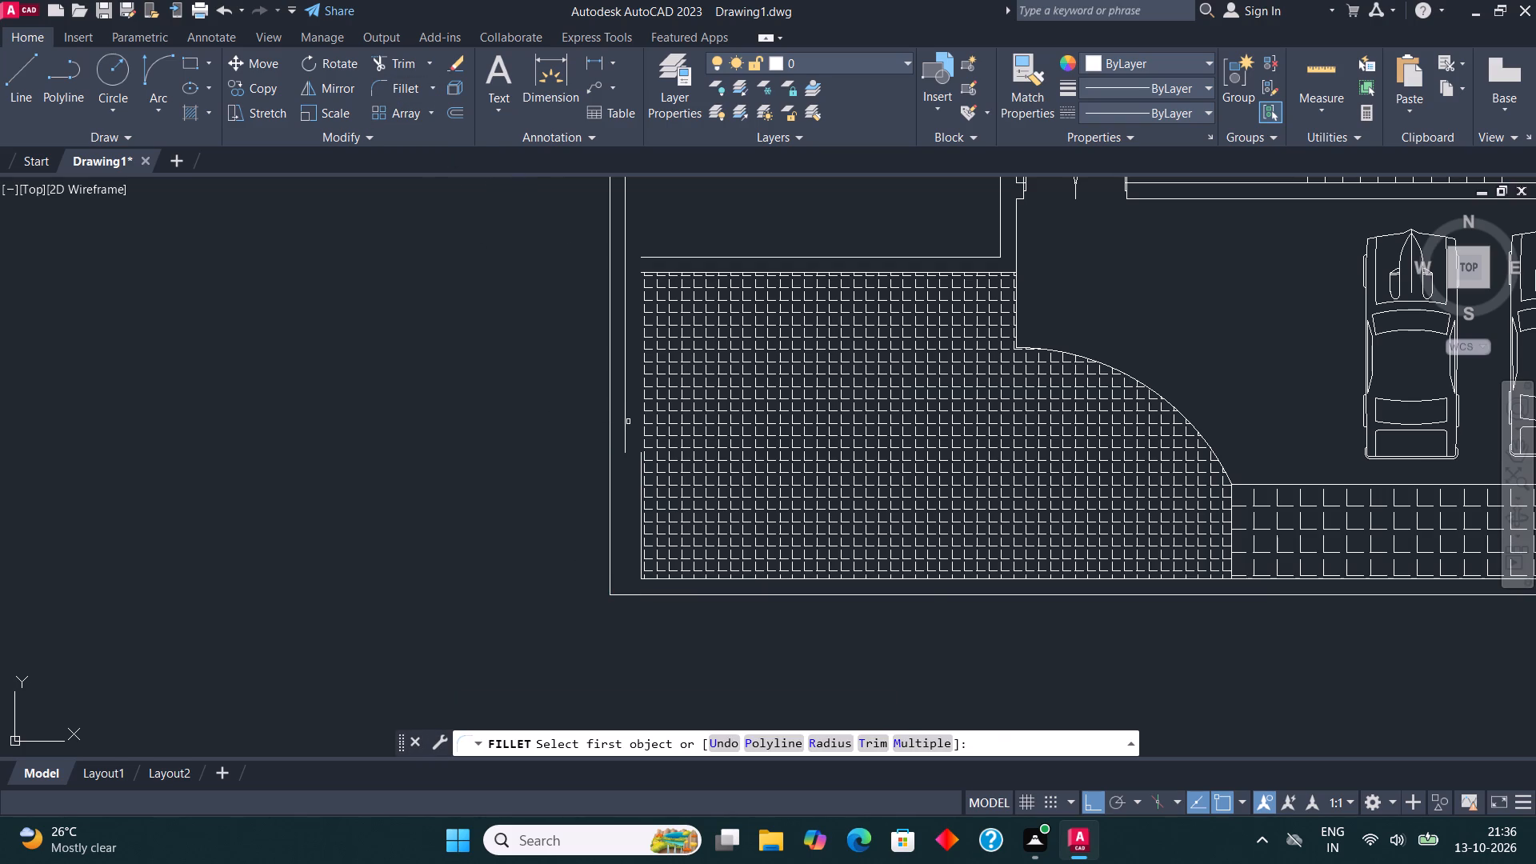
click(627, 422)
click(658, 578)
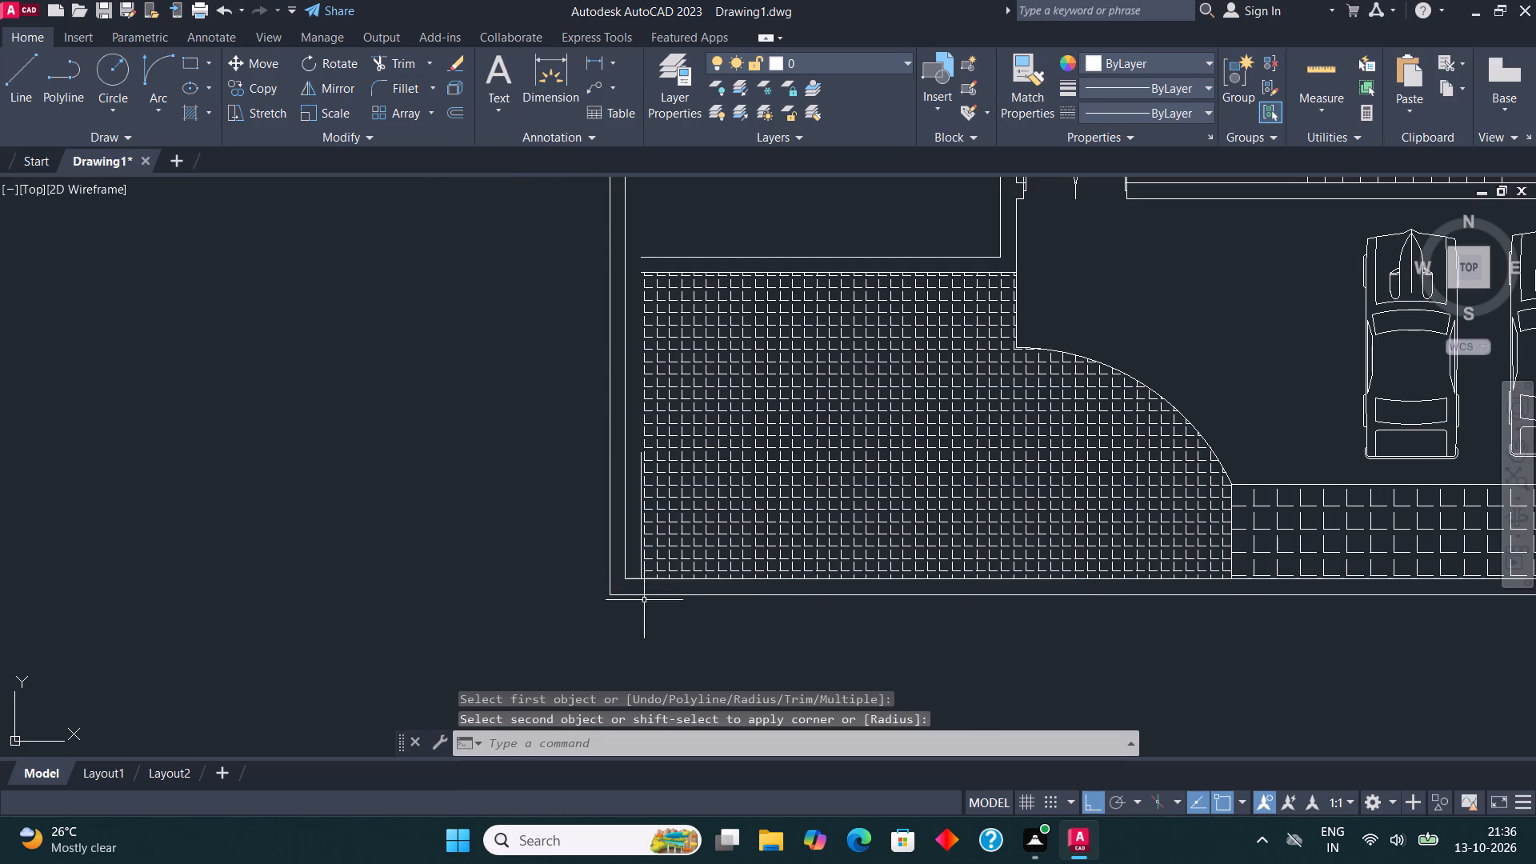
Delete the leftover short vertical line along the west edge of the paved hatch.
scroll(629, 487, up, 2)
click(649, 518)
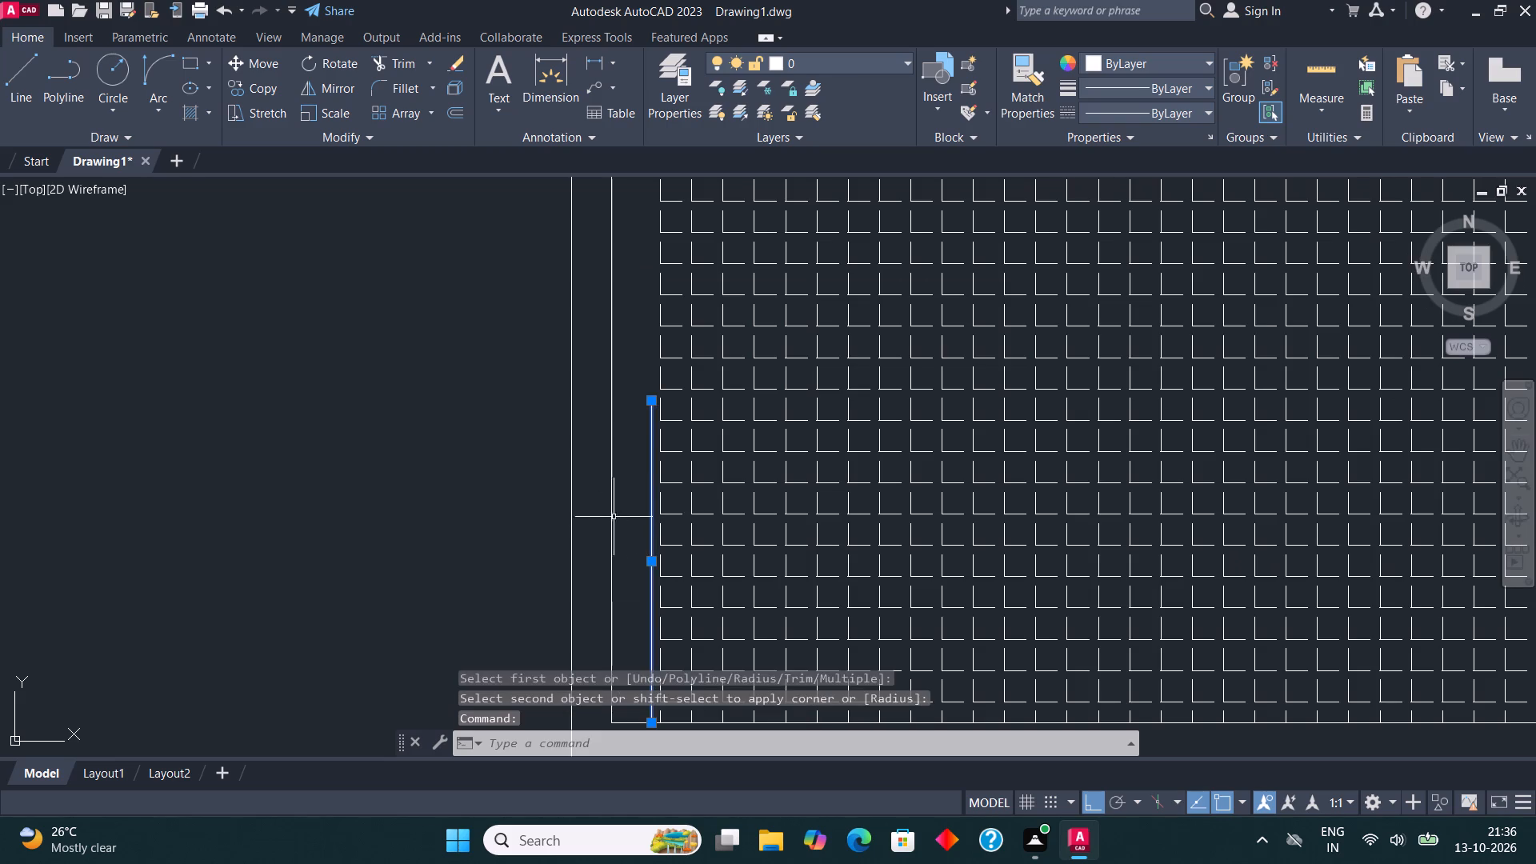
scroll(547, 517, down, 2)
key(Delete)
scroll(566, 597, down, 1)
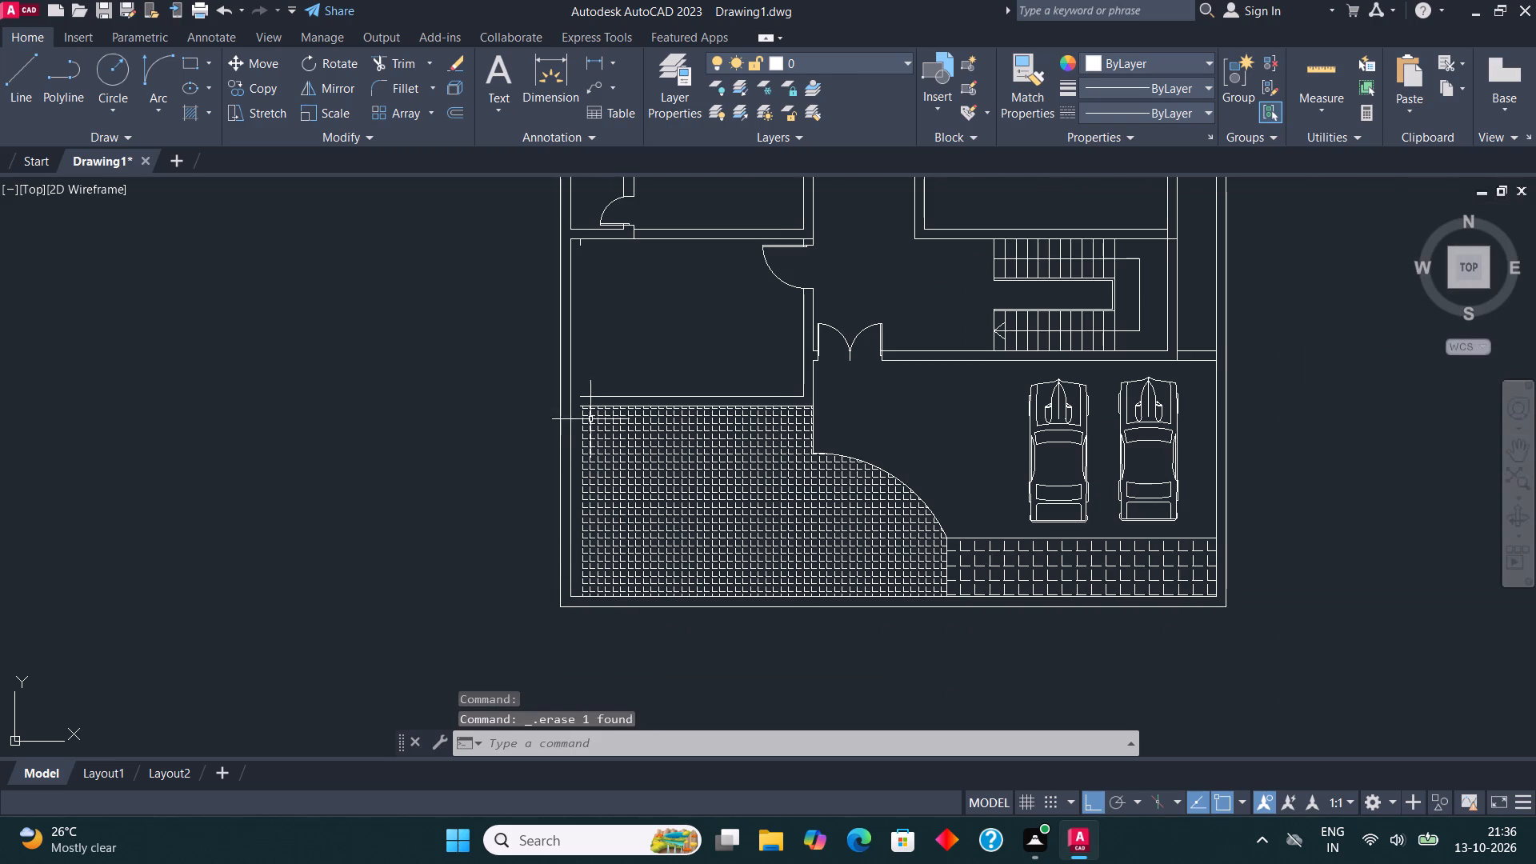
Draw short lines extending both horizontal wall lines above the paved hatch west to the inner west wall line.
middle_drag(585, 404, 596, 467)
scroll(596, 467, up, 3)
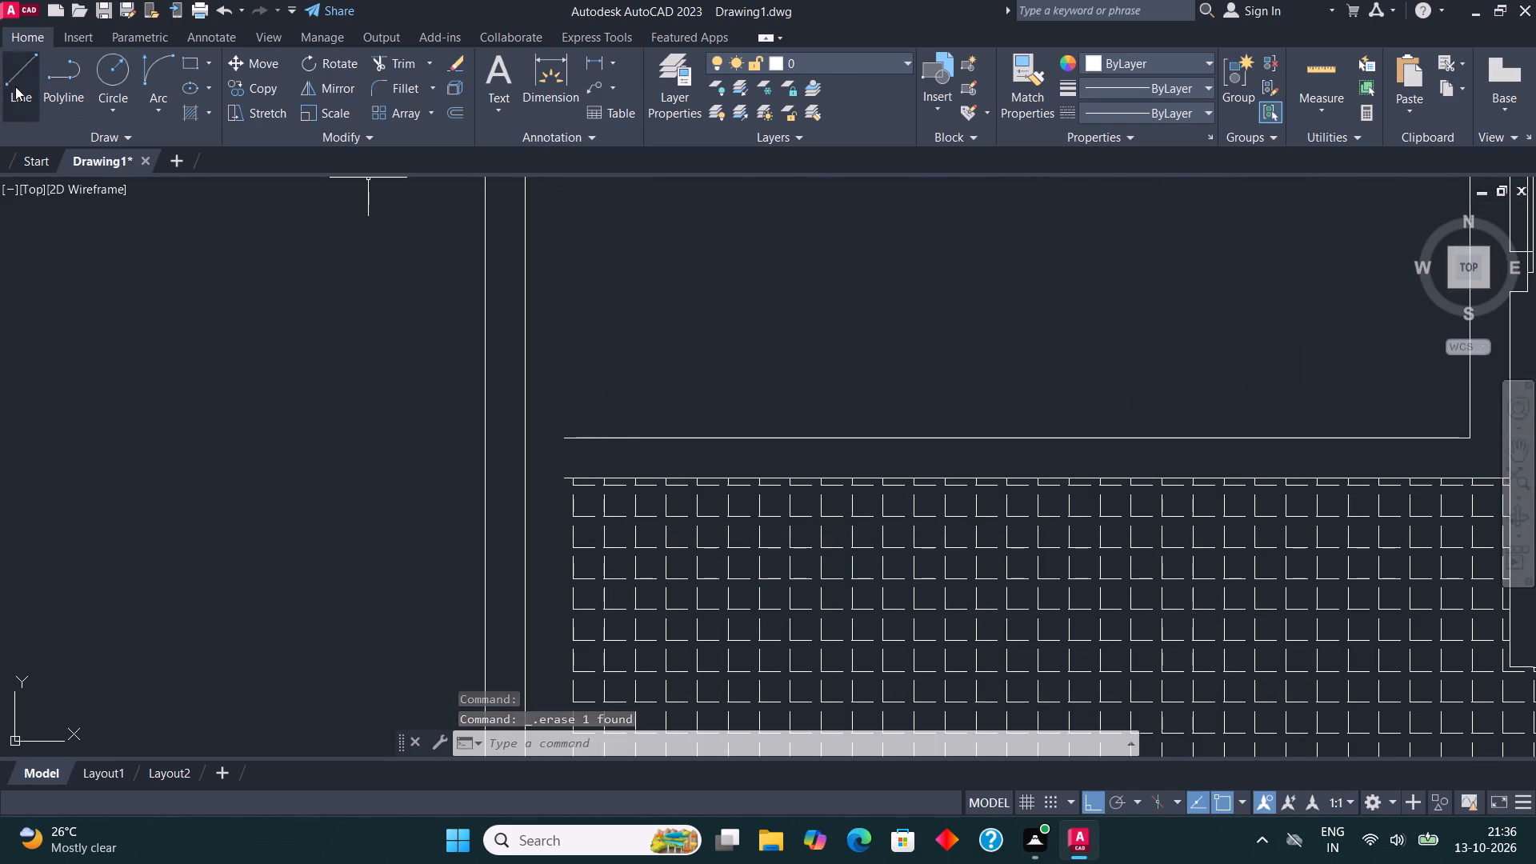
click(15, 86)
click(562, 474)
click(531, 471)
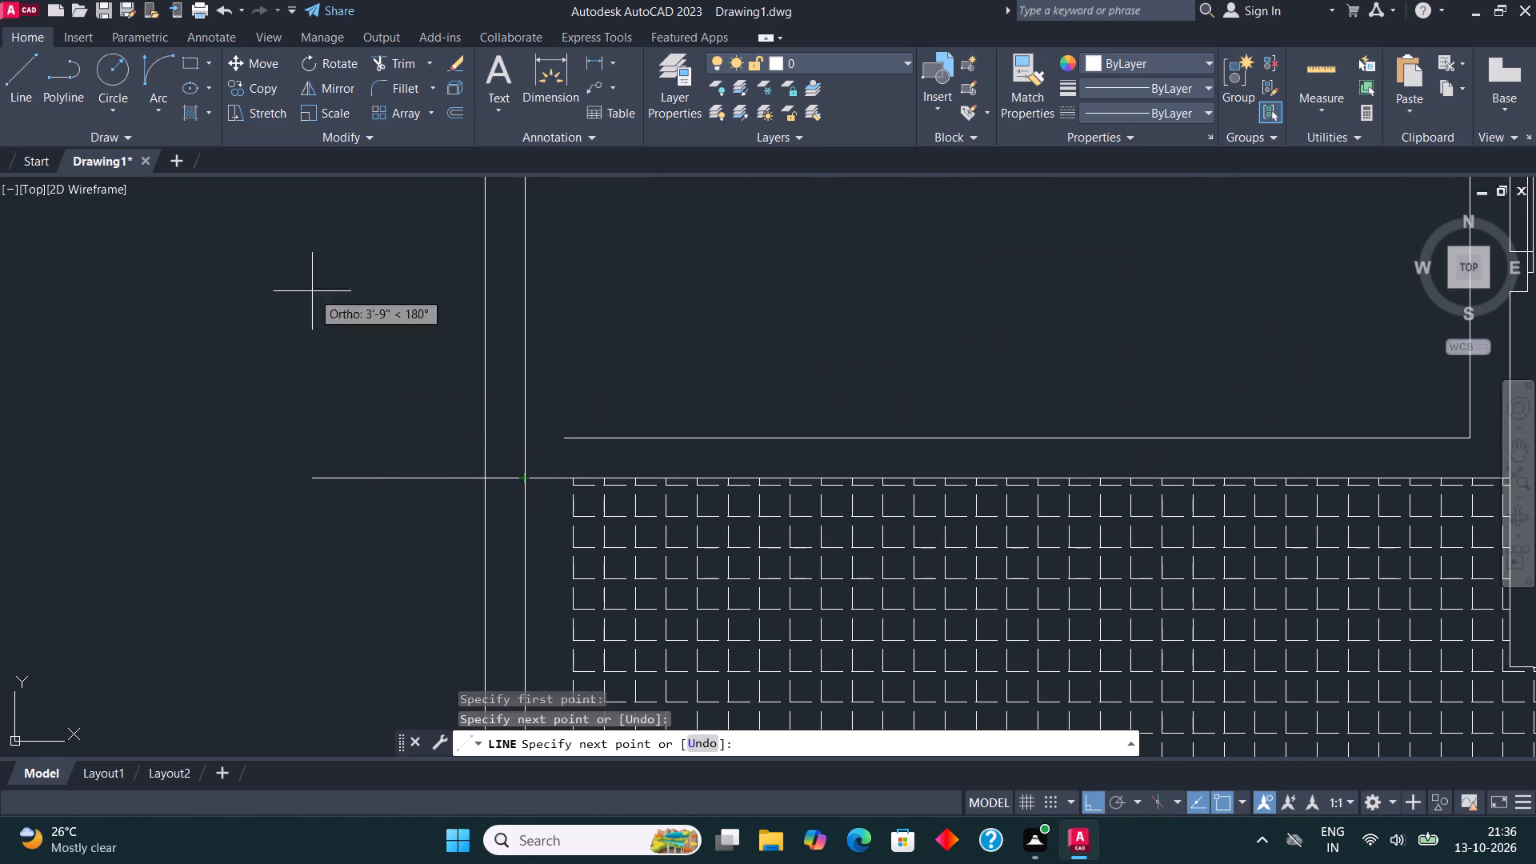
click(0, 54)
click(17, 79)
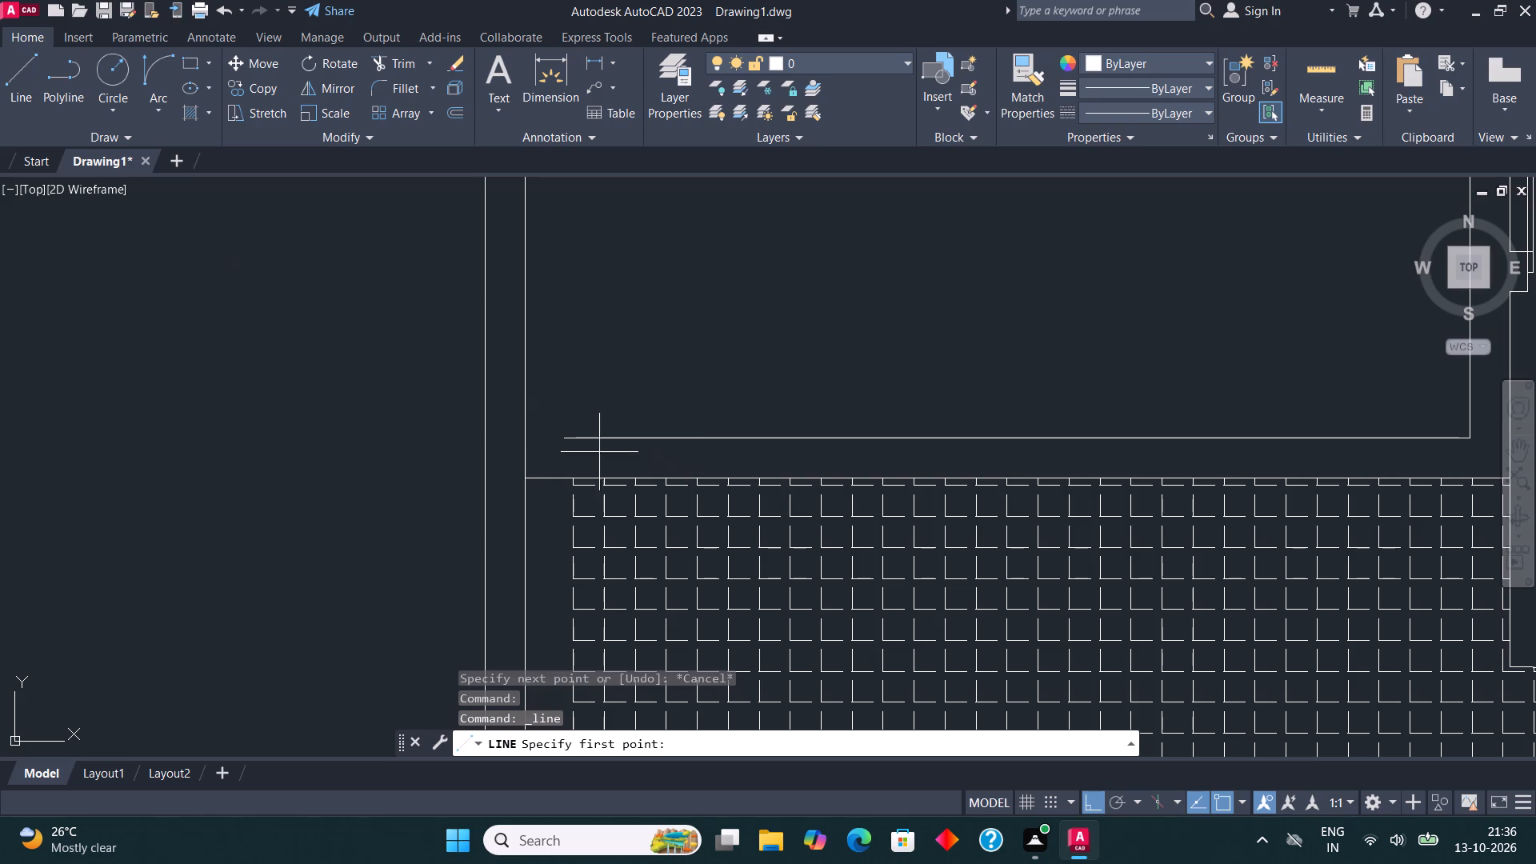
click(561, 434)
click(520, 438)
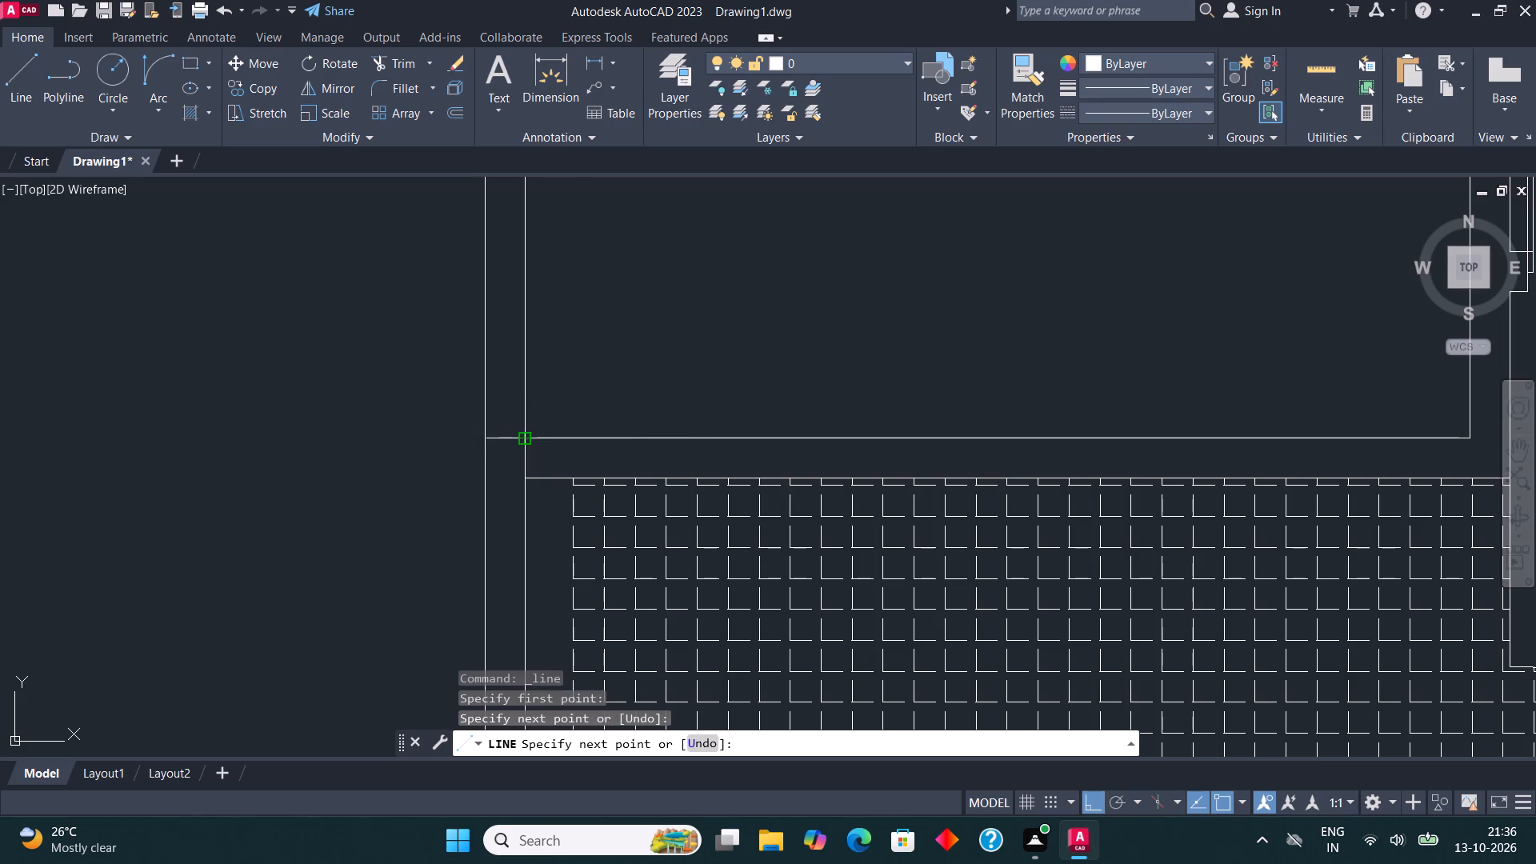
scroll(566, 550, down, 4)
scroll(570, 446, up, 5)
key(Escape)
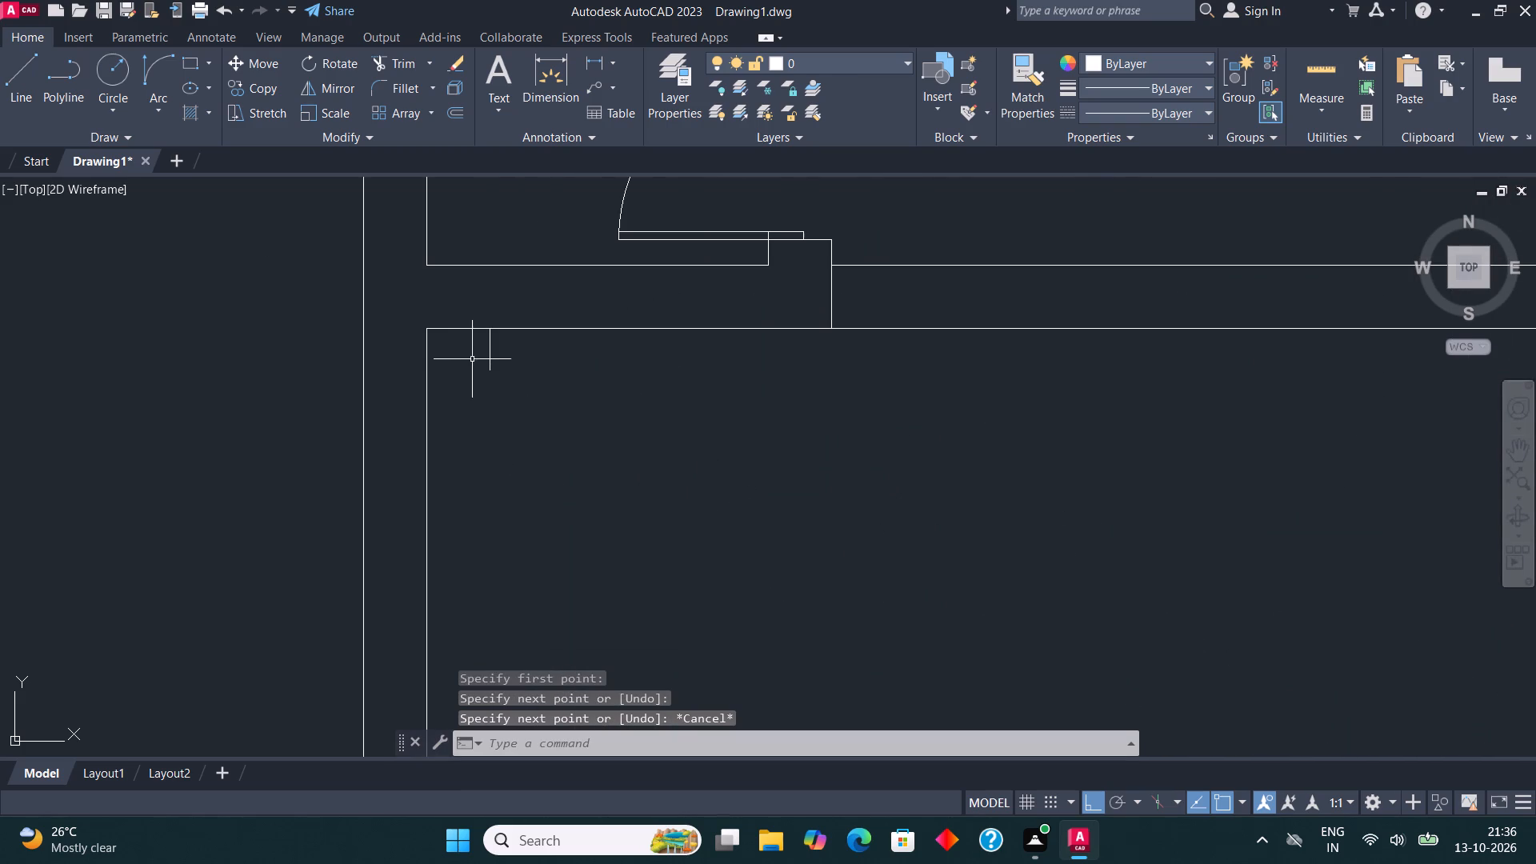
Trim the leftover vertical stub in the upper-left corner of the room above the paved area.
click(400, 54)
drag(472, 358, 489, 347)
click(492, 360)
scroll(563, 551, down, 4)
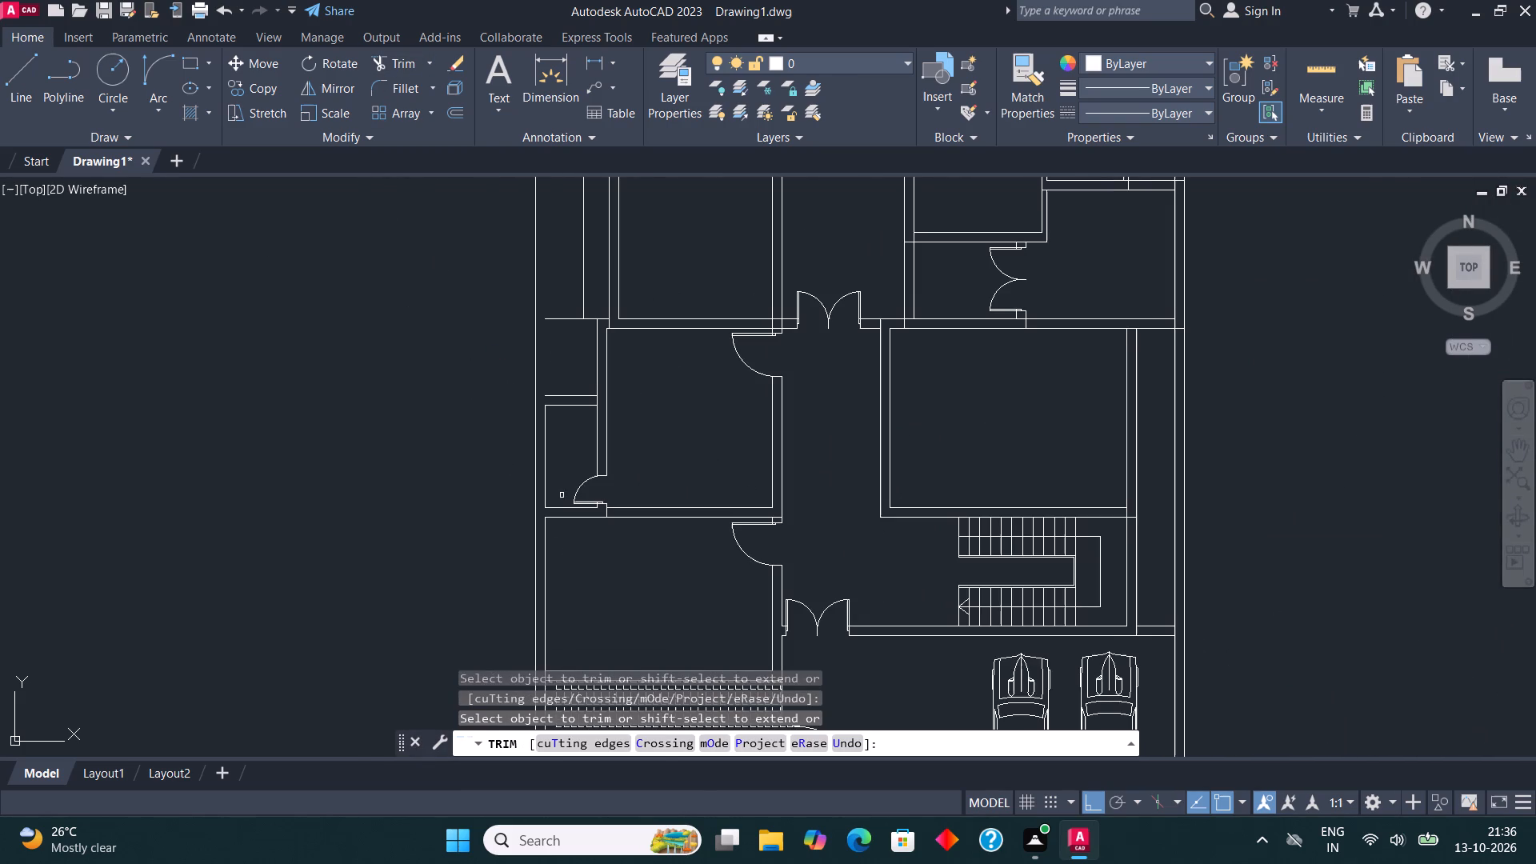
scroll(570, 350, up, 3)
key(Escape)
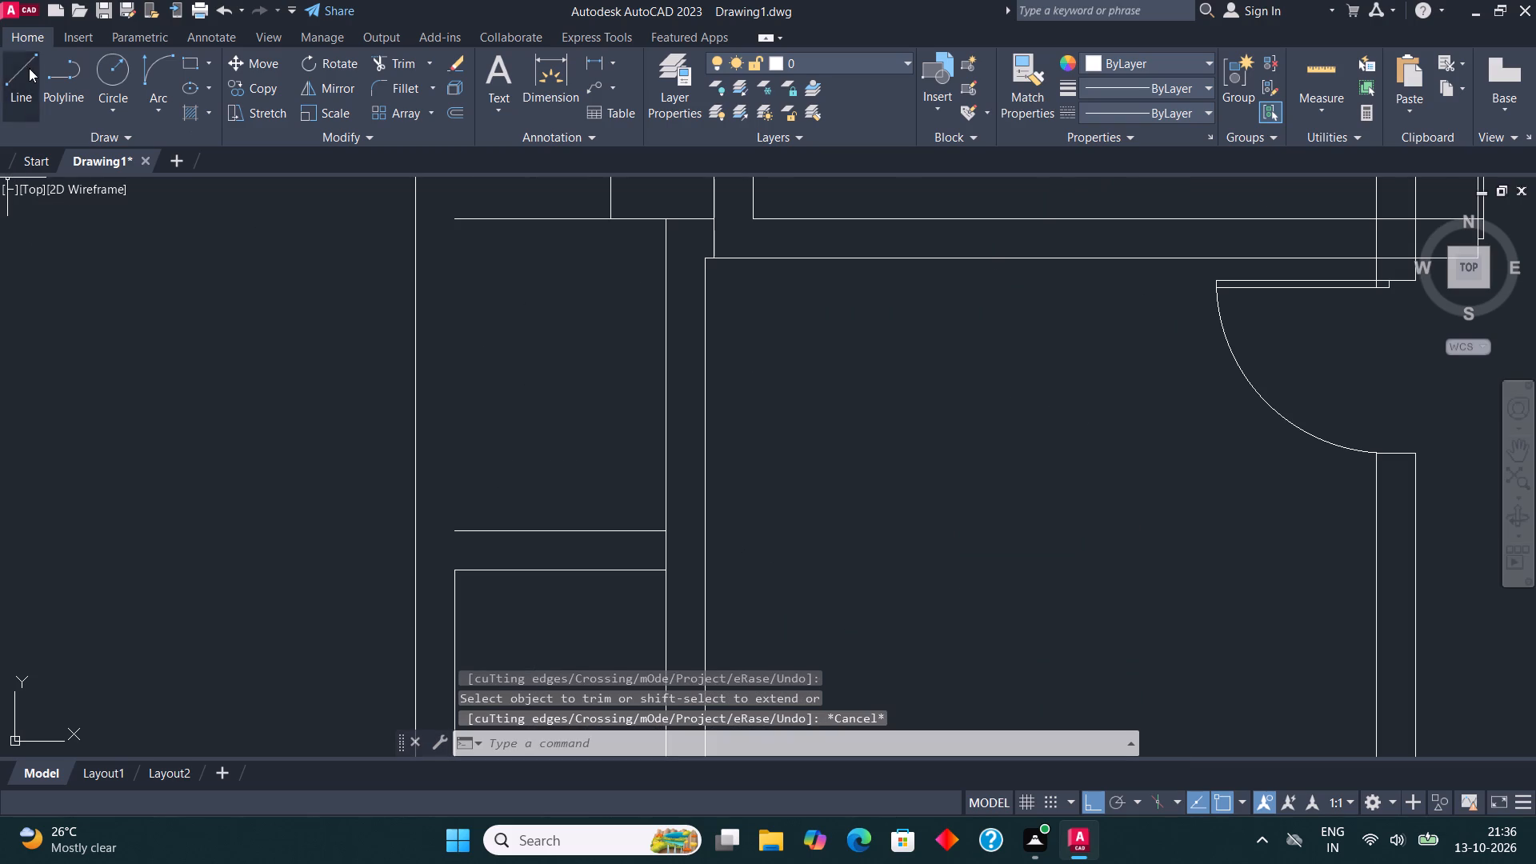
Draw short lines extending the two open horizontal lines above the small west room to the outermost west wall line.
click(29, 68)
click(453, 530)
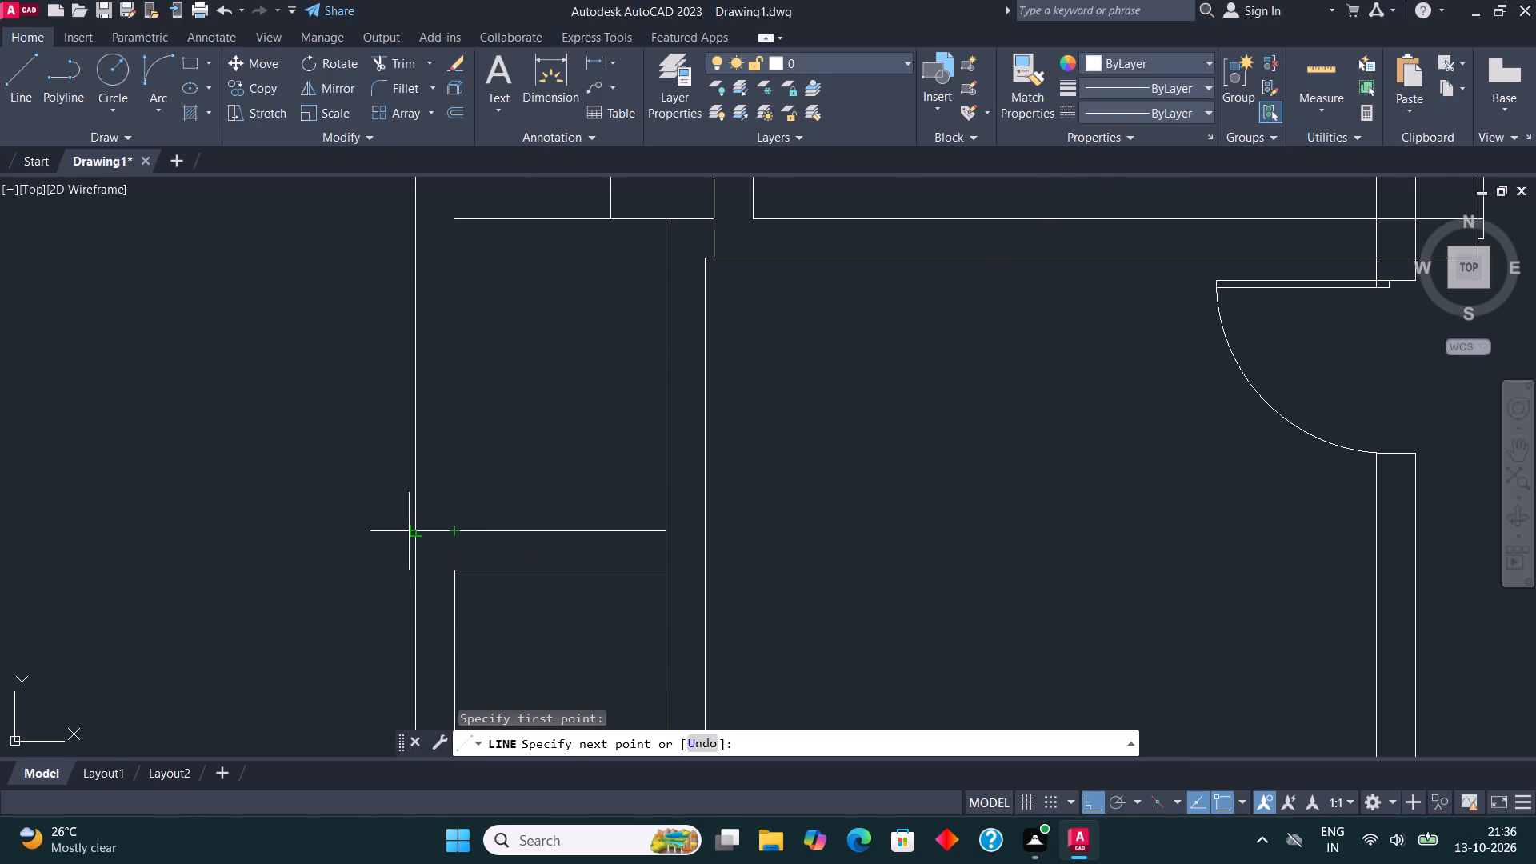
click(419, 534)
key(Escape)
scroll(425, 564, down, 3)
scroll(433, 454, up, 2)
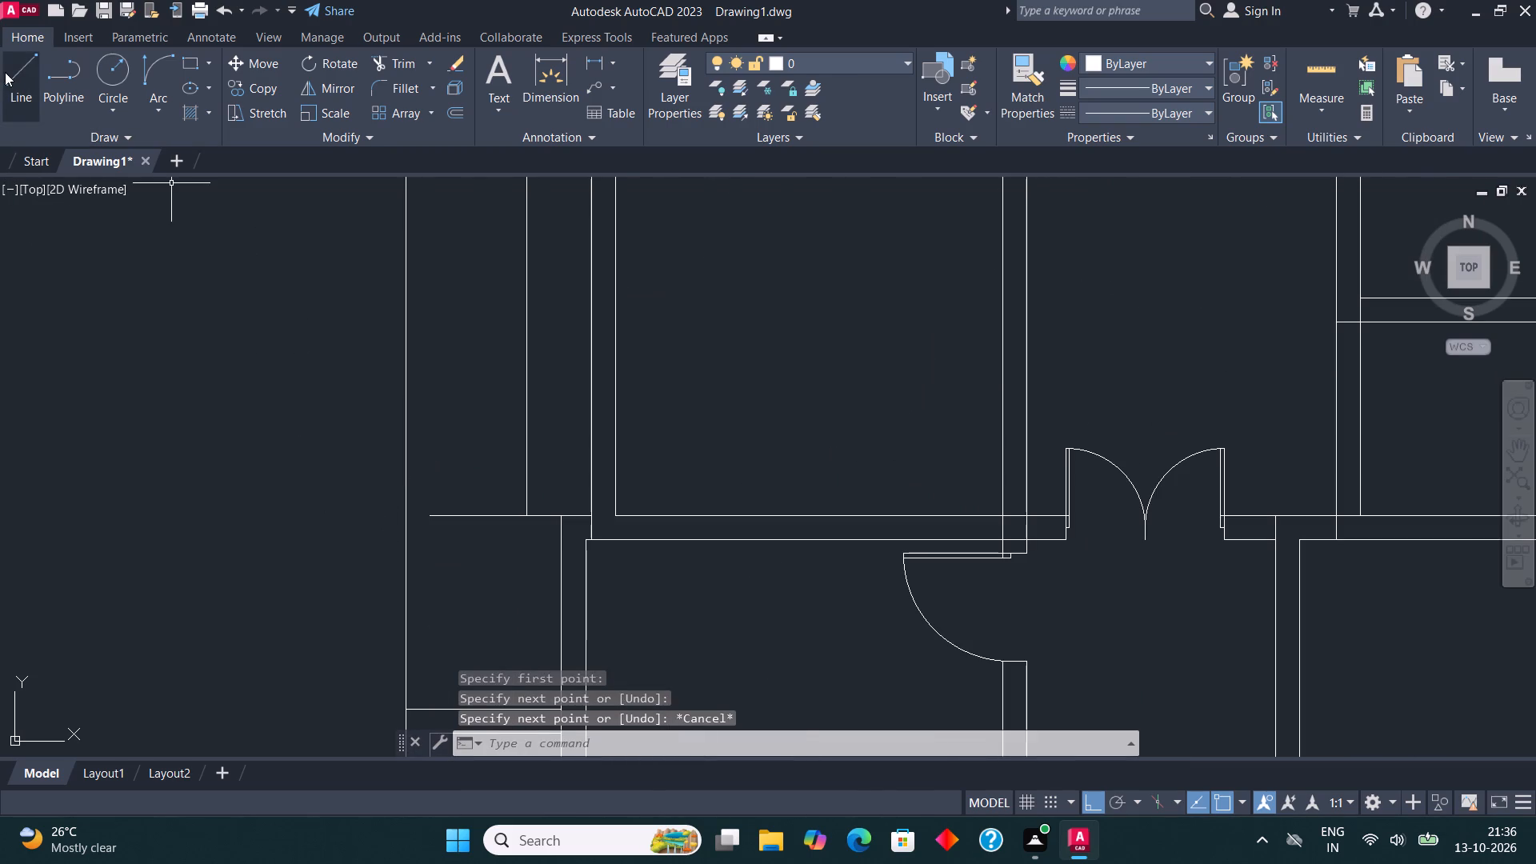
click(13, 77)
click(430, 517)
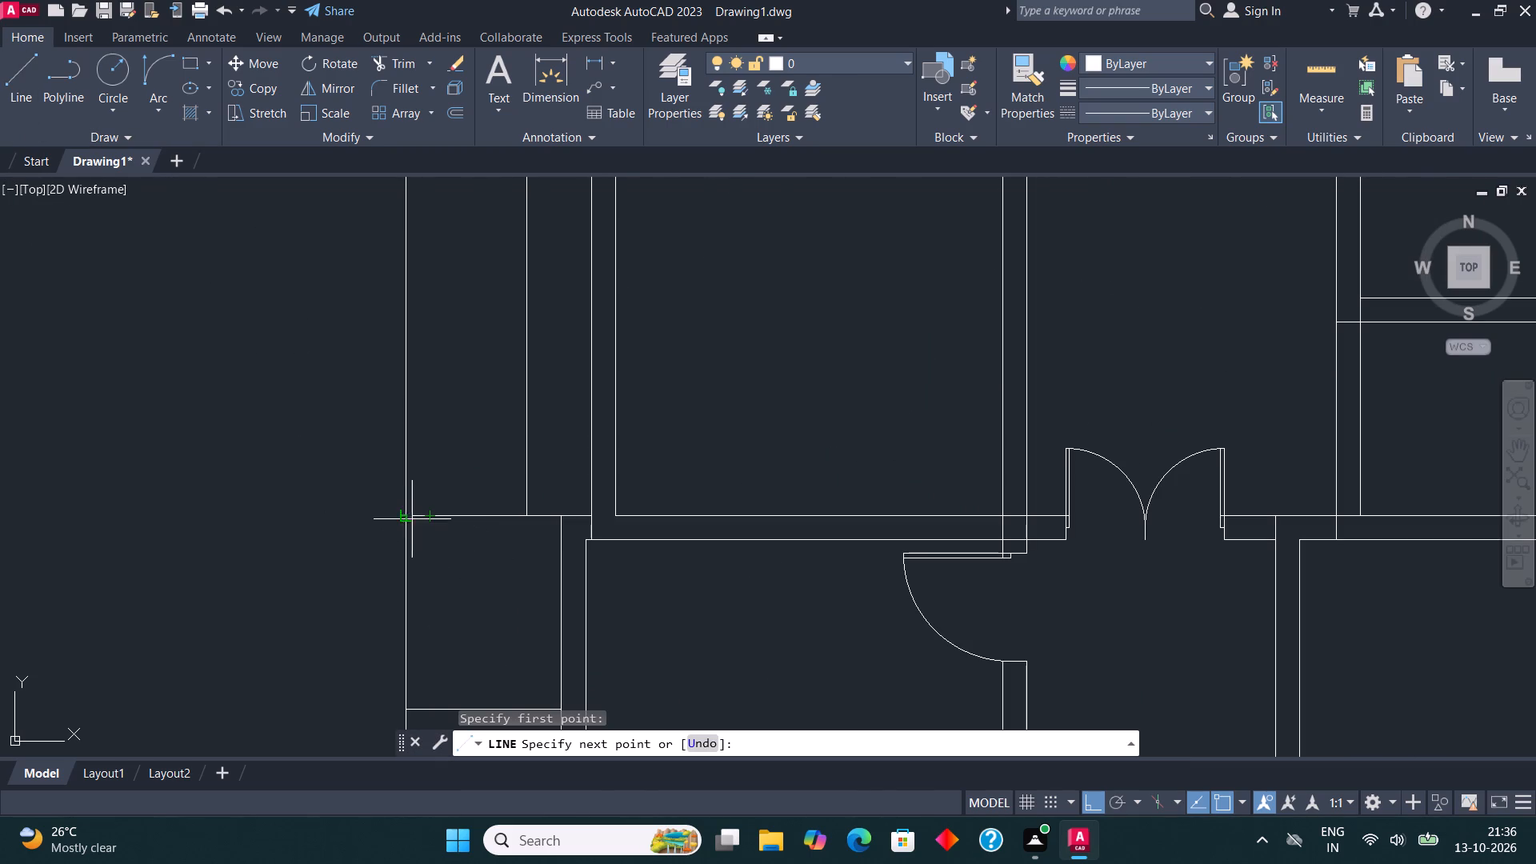
click(410, 521)
scroll(455, 622, down, 2)
key(Escape)
Trim away the vertical line crossing the west passage beside the middle-left room, below the upper-left room's lower wall.
scroll(503, 621, down, 1)
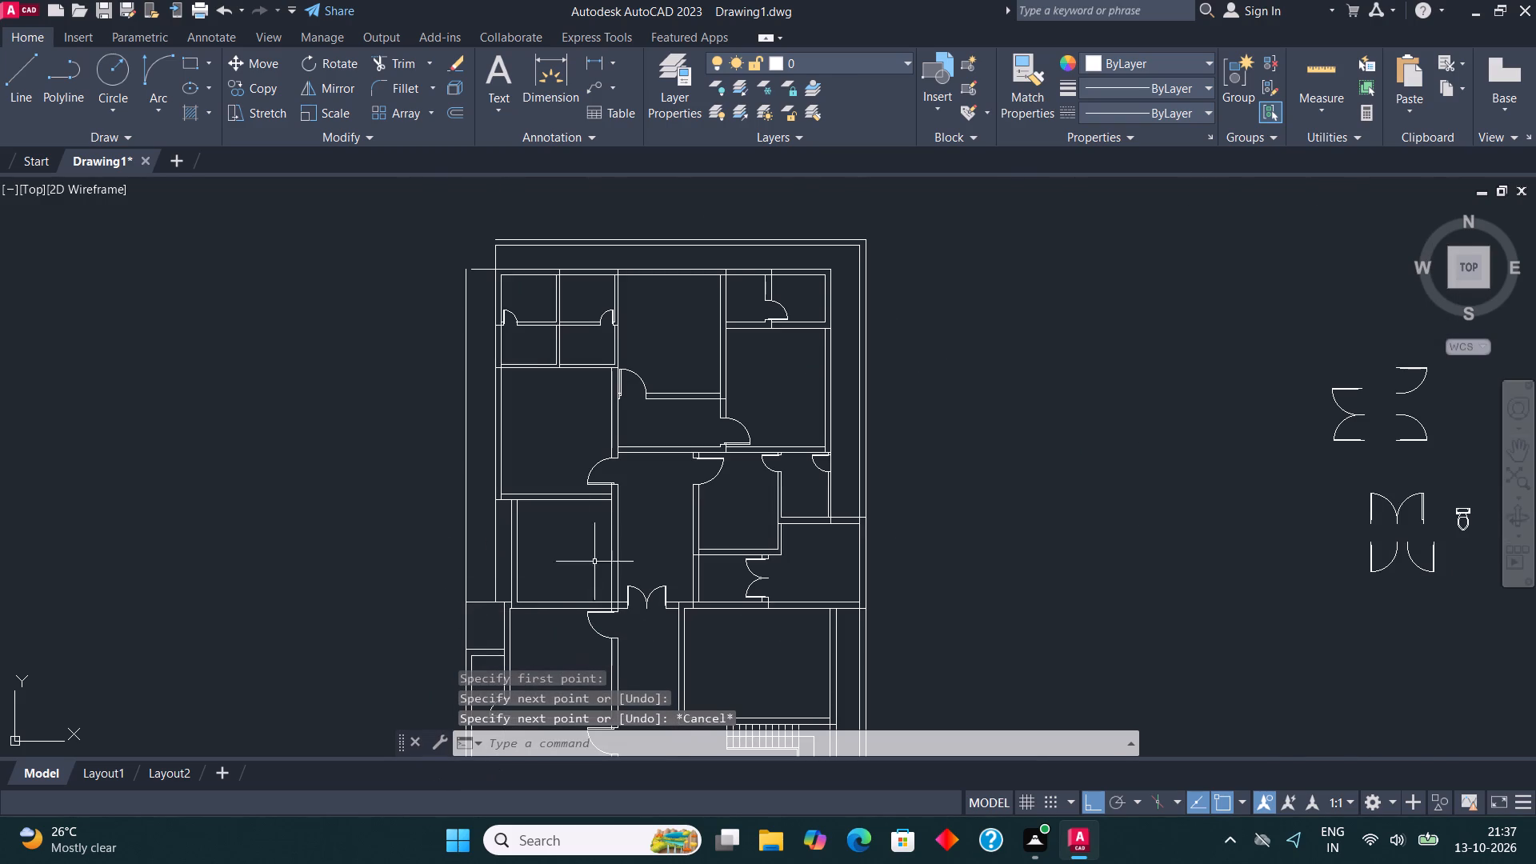
middle_drag(656, 597, 654, 553)
scroll(560, 431, up, 1)
middle_drag(638, 566, 630, 465)
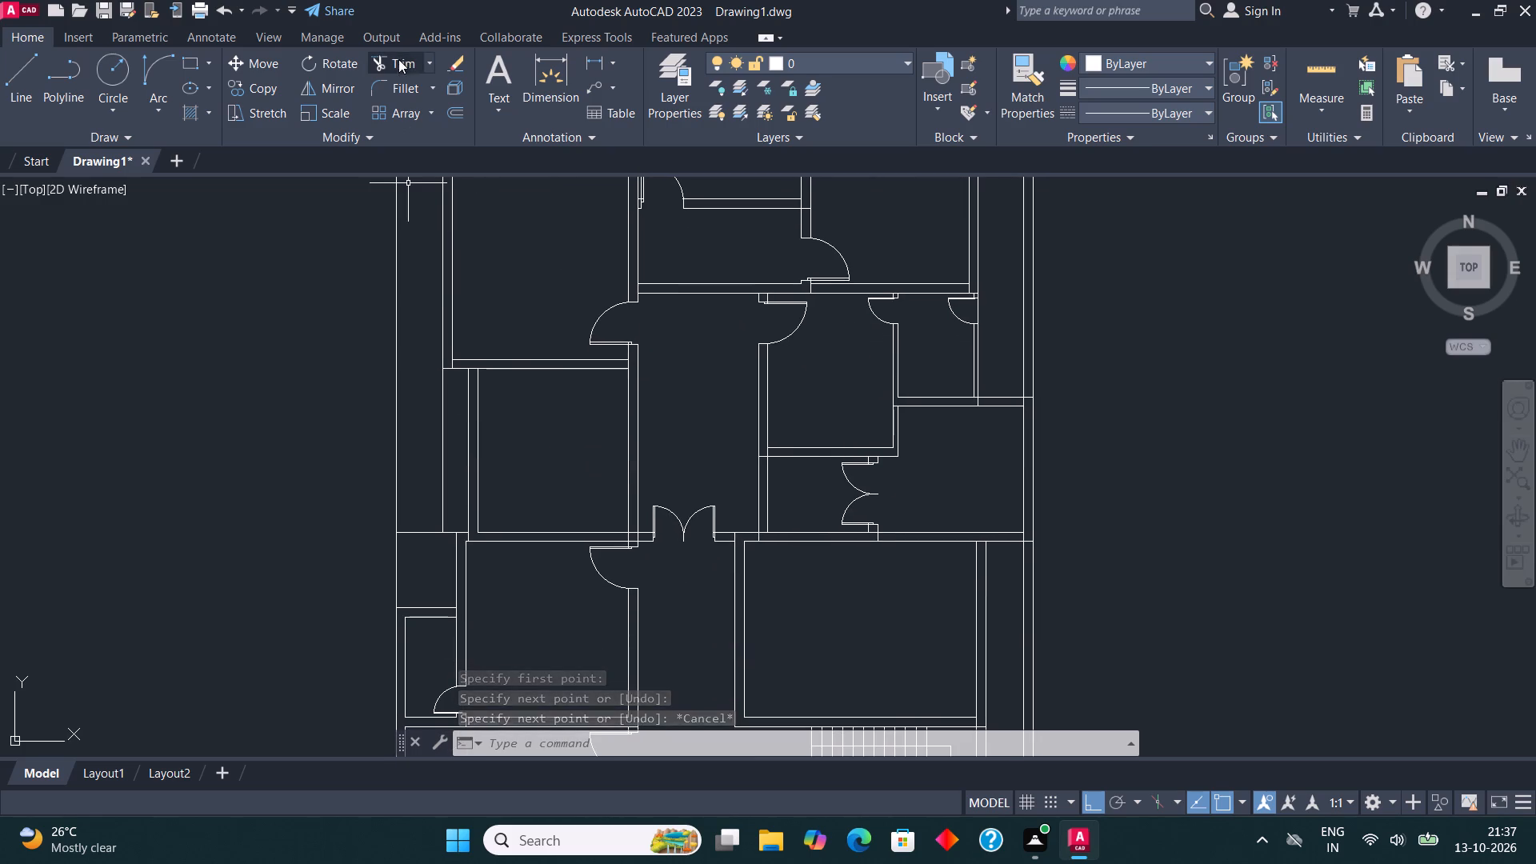
click(398, 59)
click(450, 425)
click(422, 408)
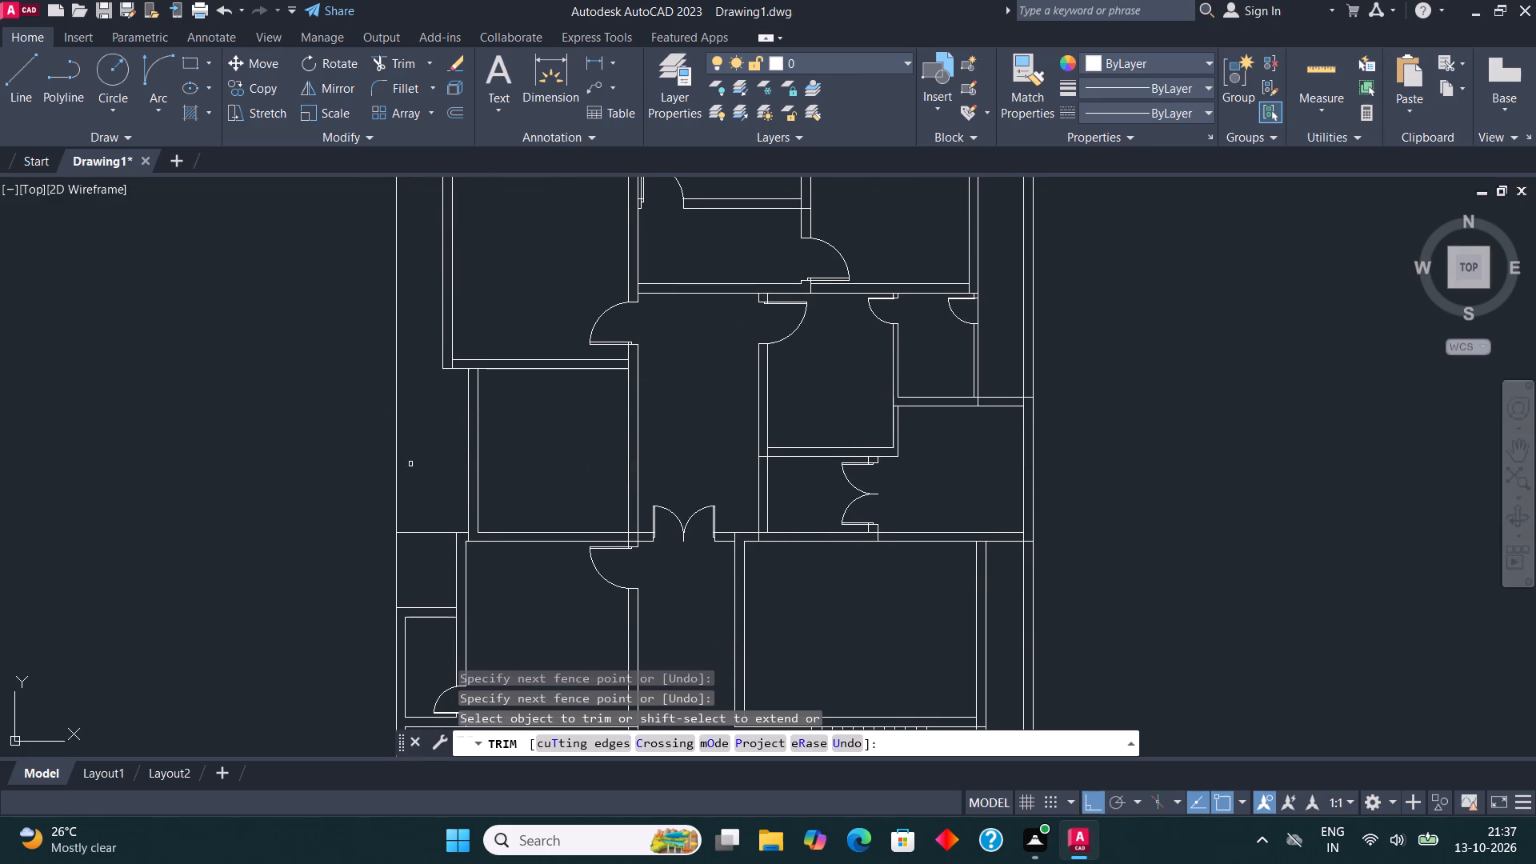
key(Escape)
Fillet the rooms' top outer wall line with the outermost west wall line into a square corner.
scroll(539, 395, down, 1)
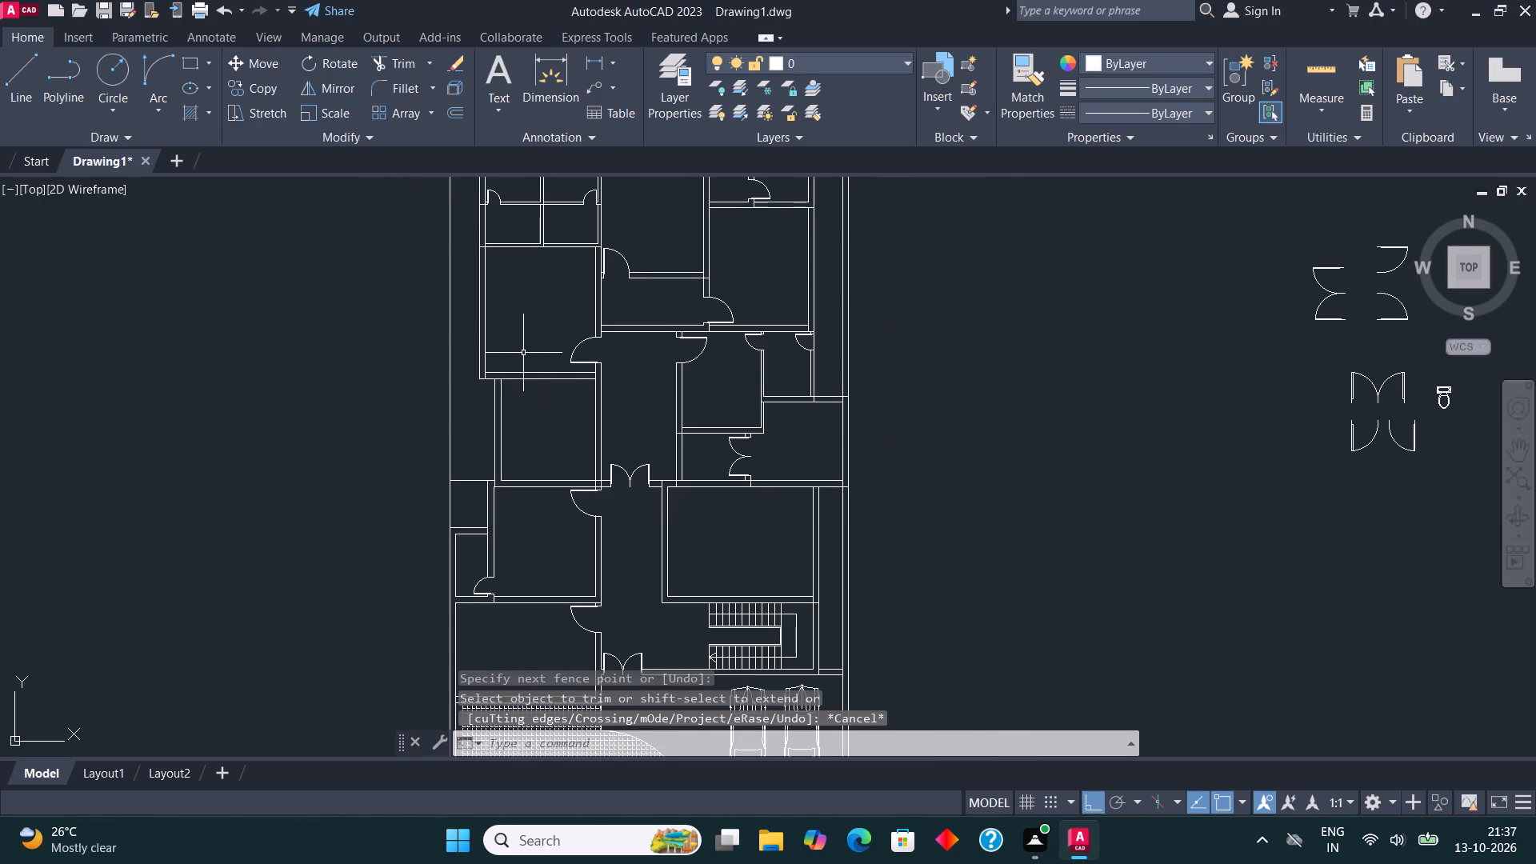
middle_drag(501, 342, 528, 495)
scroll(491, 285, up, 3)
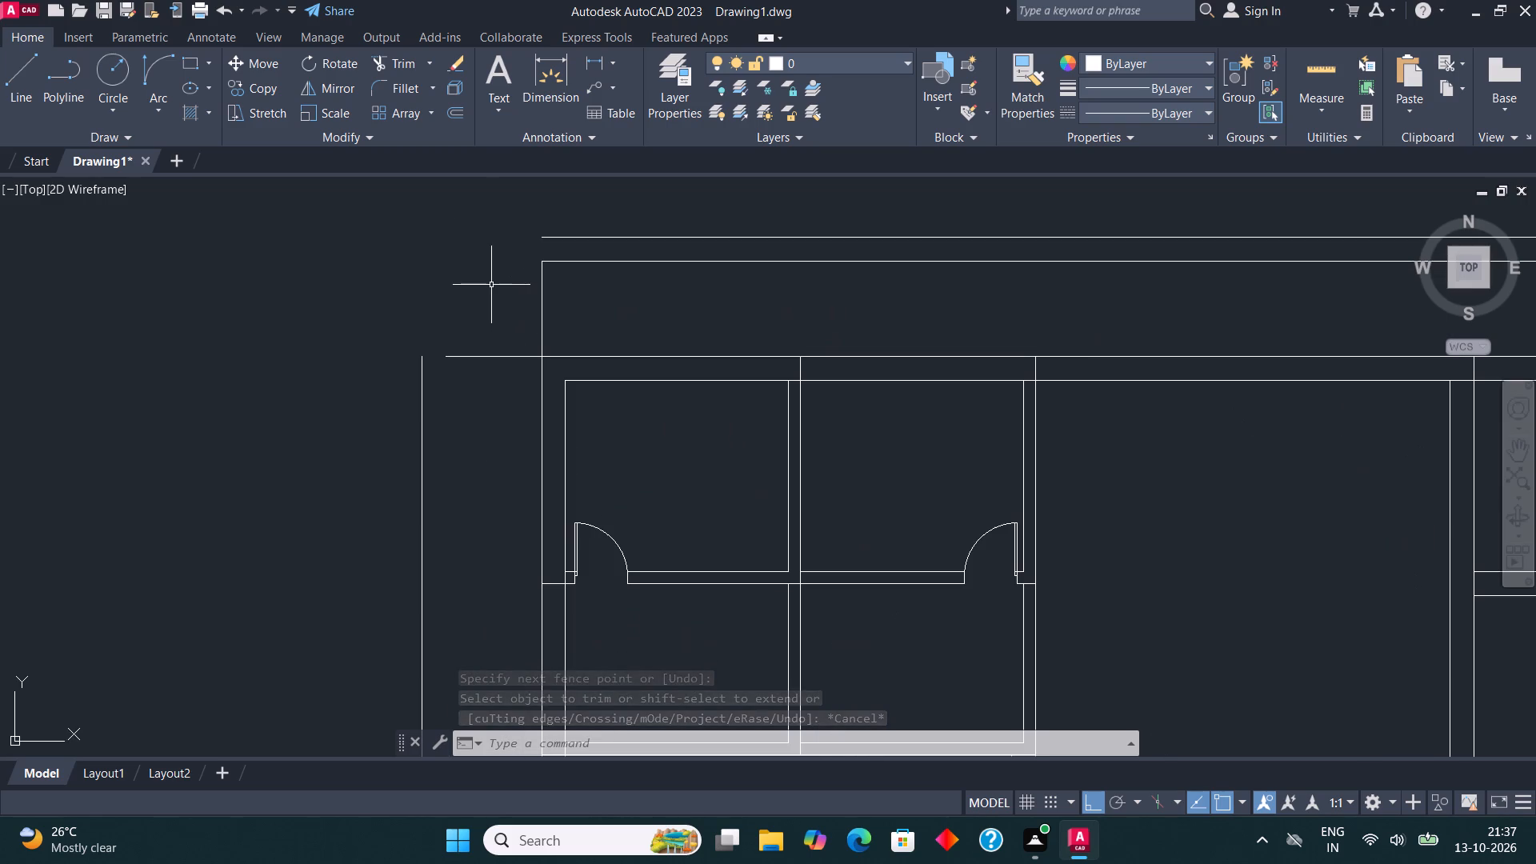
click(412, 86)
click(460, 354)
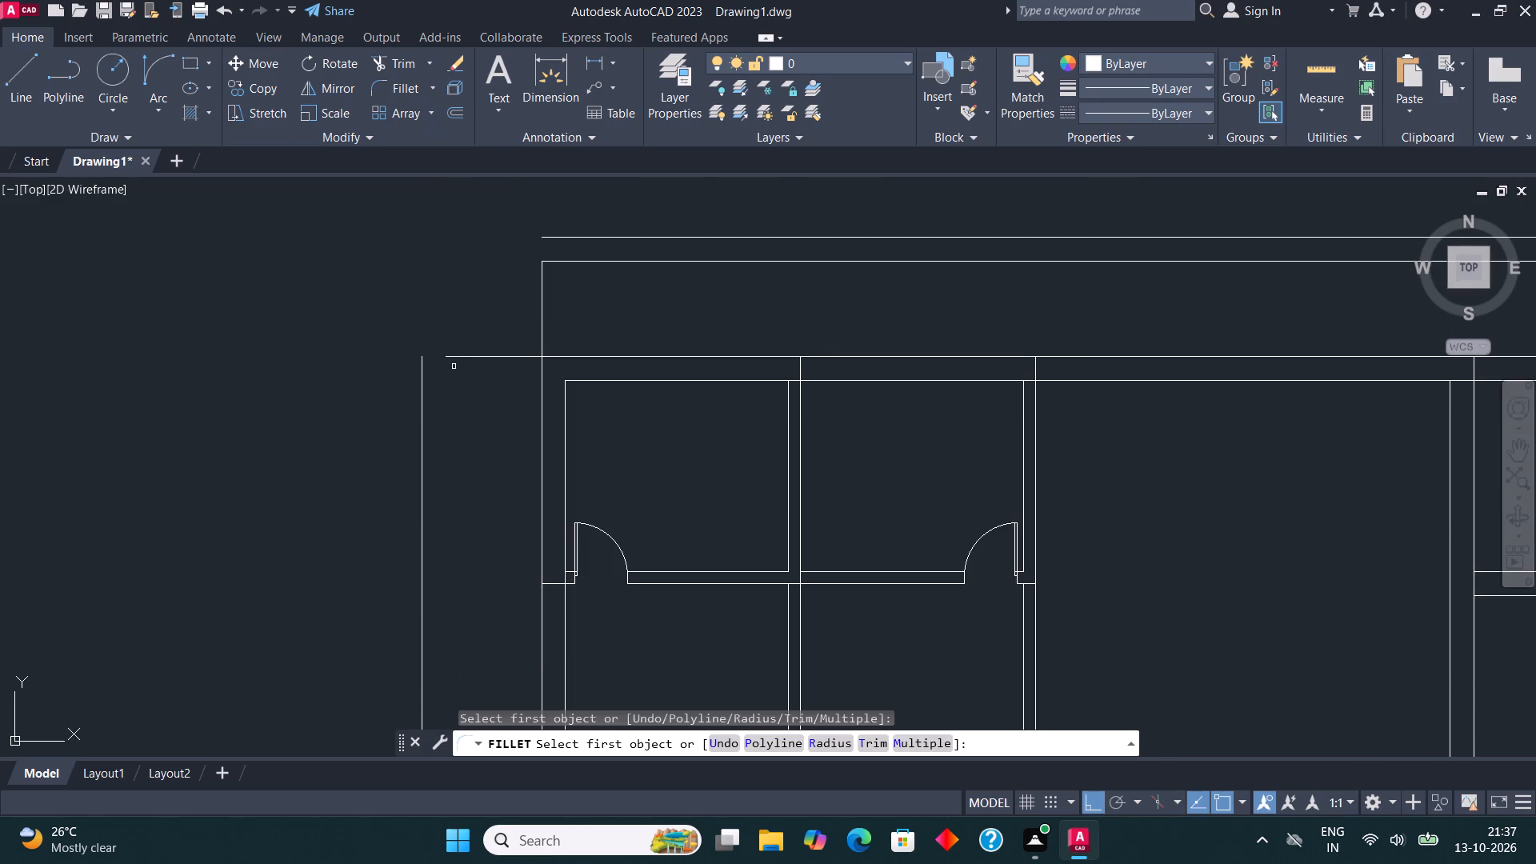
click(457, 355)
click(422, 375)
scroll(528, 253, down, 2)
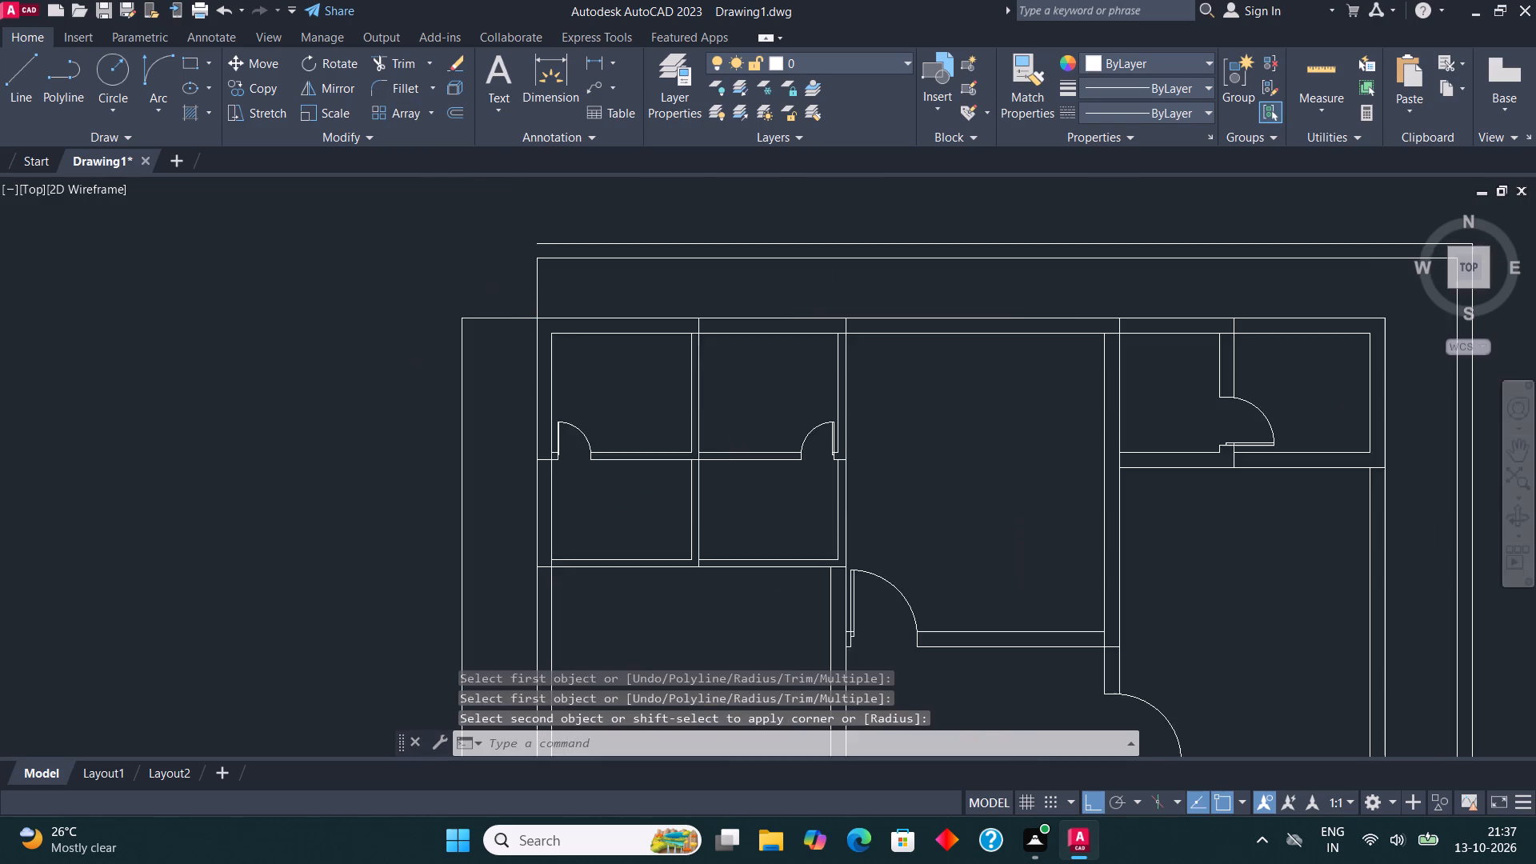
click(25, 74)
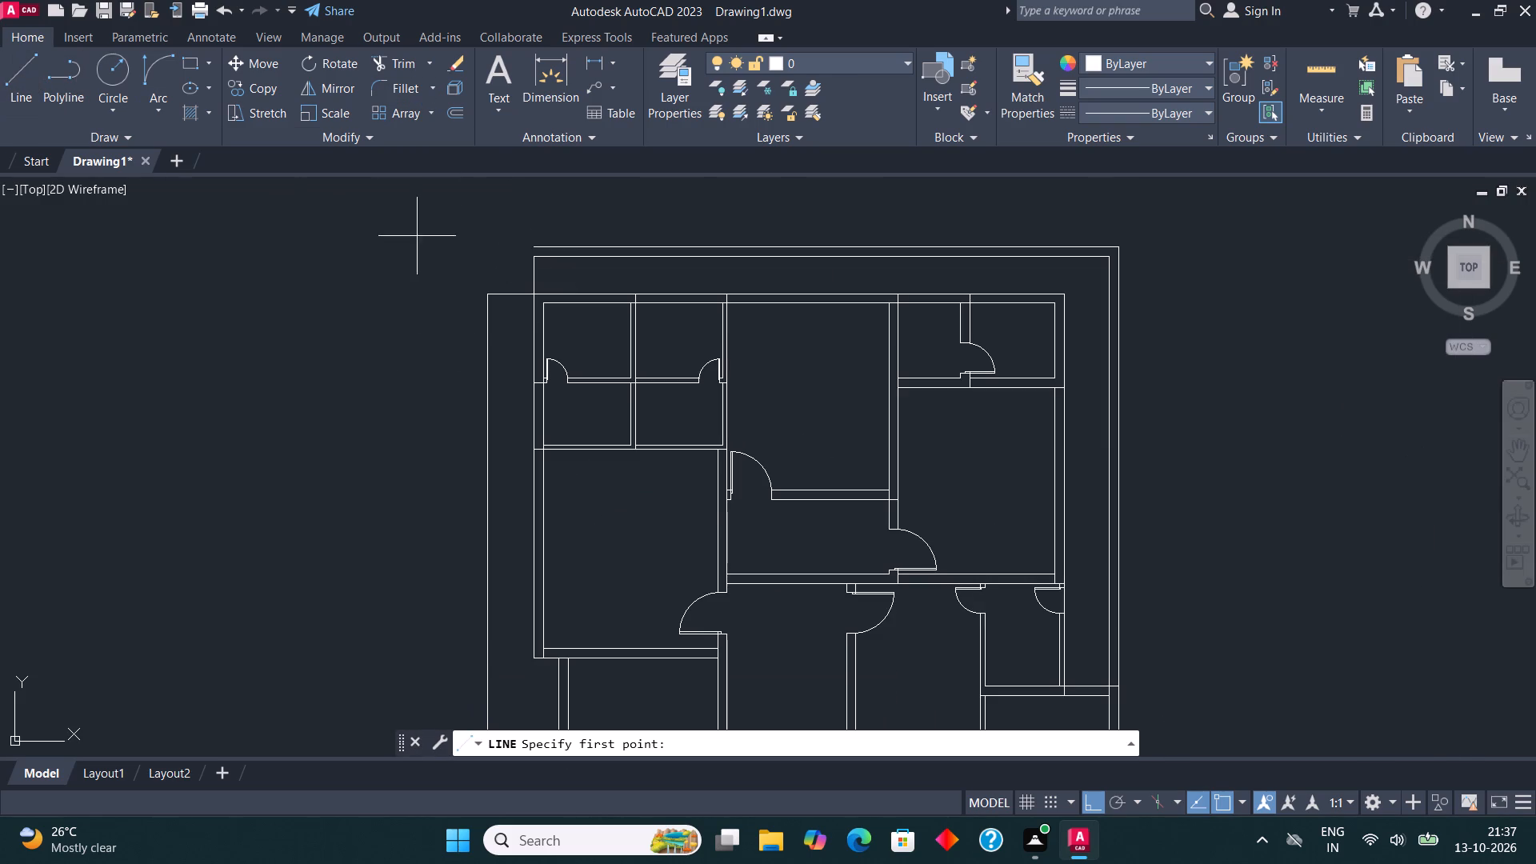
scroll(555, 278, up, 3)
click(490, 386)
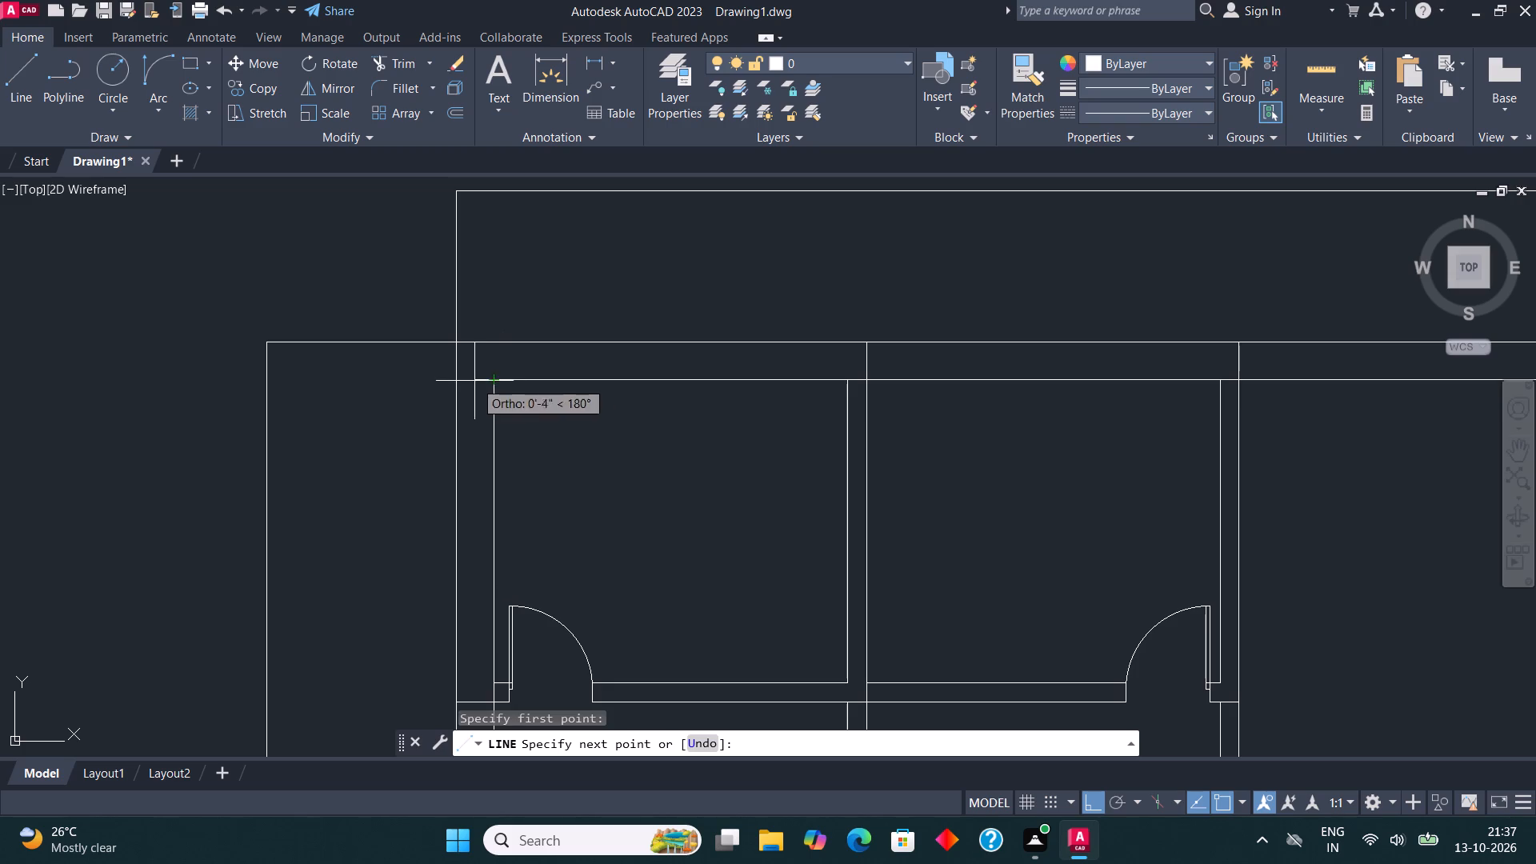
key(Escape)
Offset the outermost west wall line and the rooms' top outer line 9" inward at the northwest corner.
click(322, 352)
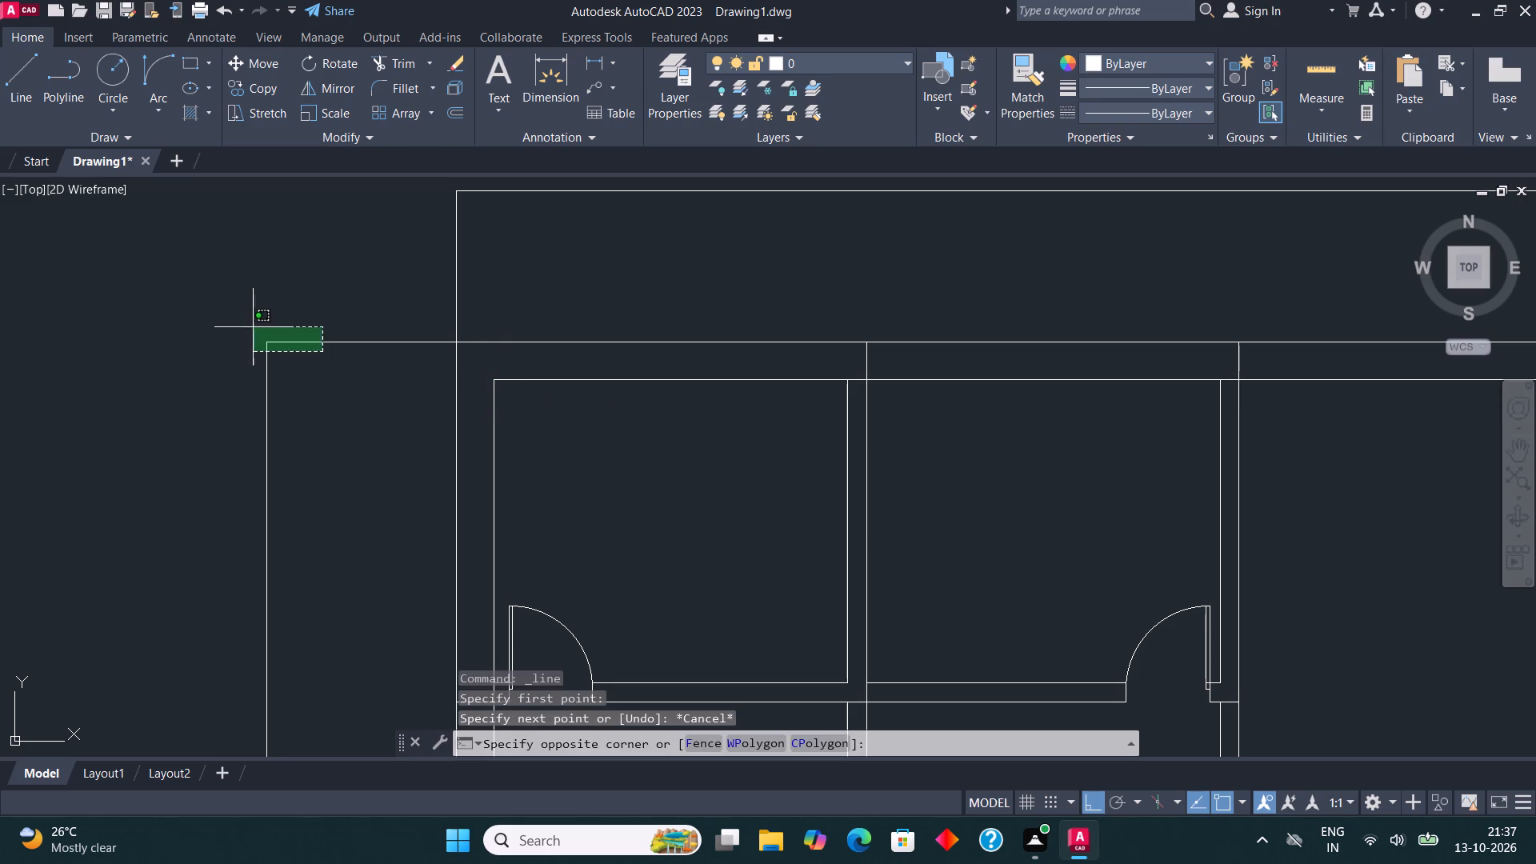
click(247, 305)
click(454, 113)
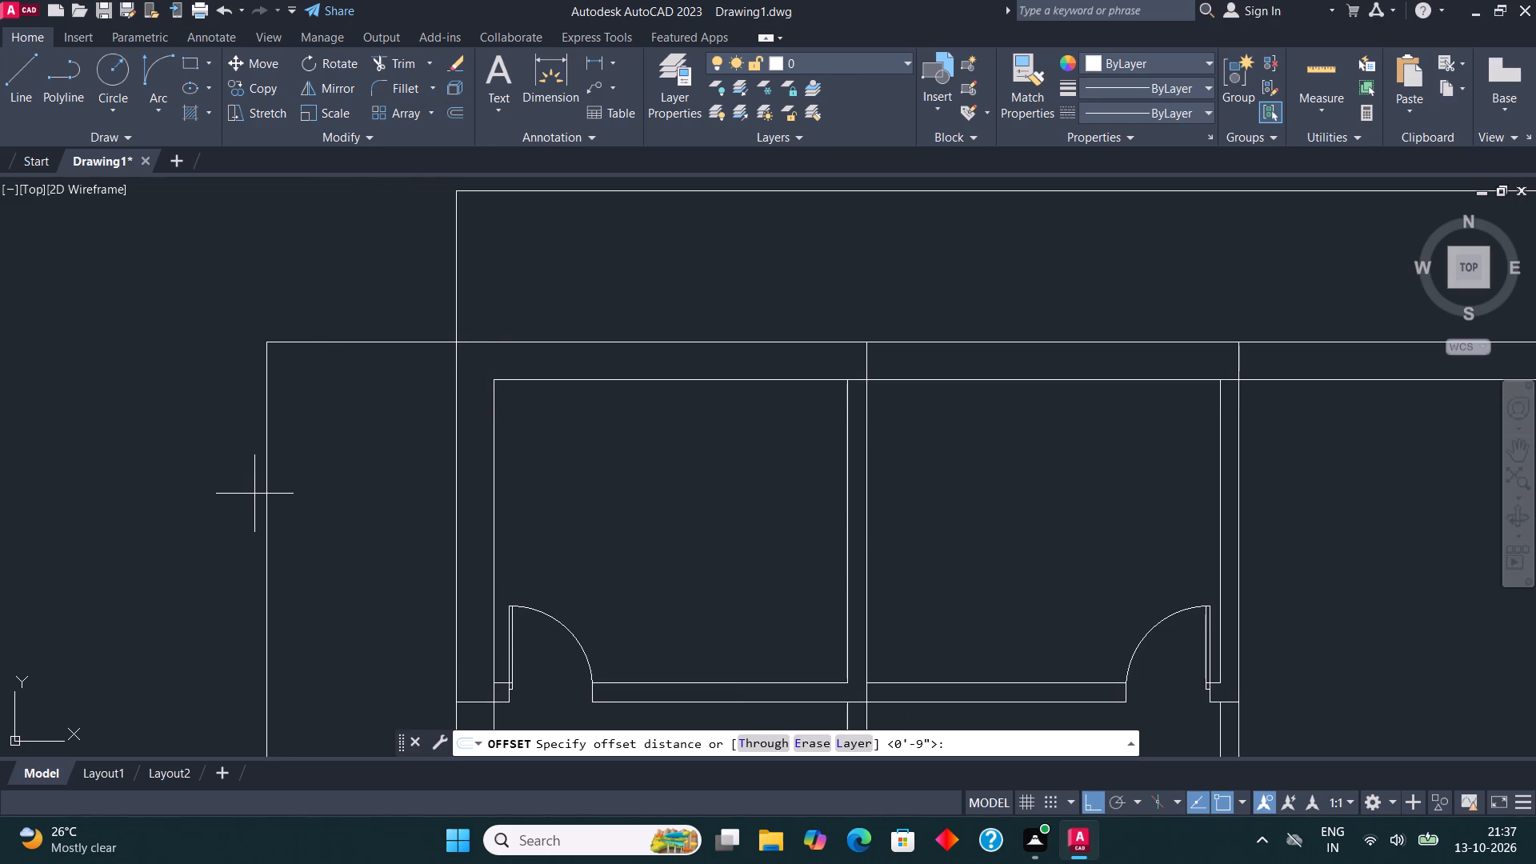
click(254, 494)
text(9")
key(Return)
click(266, 520)
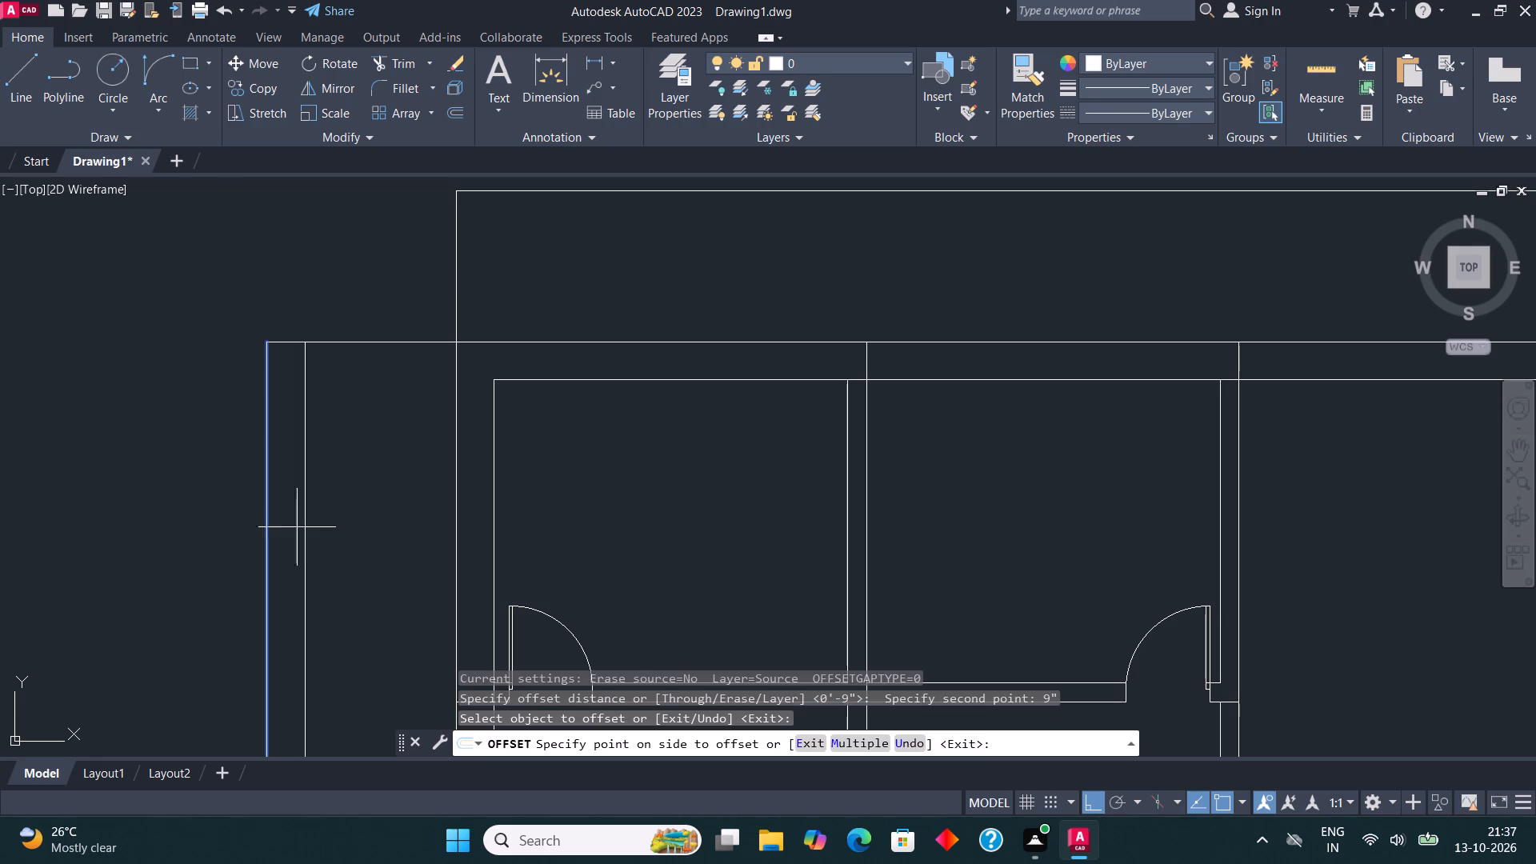
click(297, 529)
drag(384, 342, 384, 371)
click(384, 397)
scroll(430, 310, down, 4)
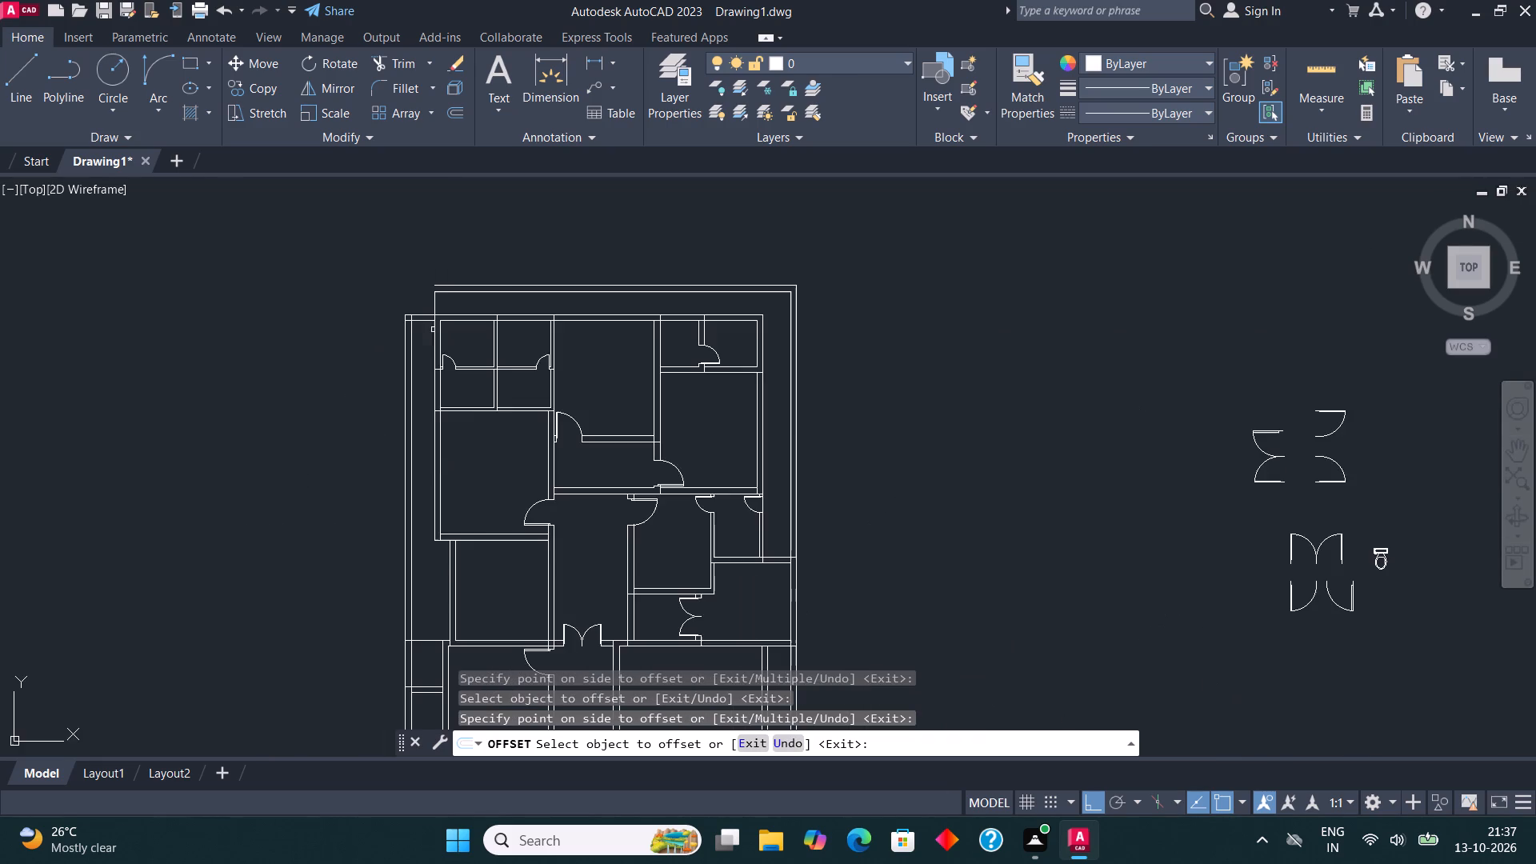
scroll(438, 353, down, 2)
scroll(406, 574, up, 3)
scroll(430, 594, down, 2)
scroll(406, 222, up, 1)
scroll(472, 215, up, 4)
key(Escape)
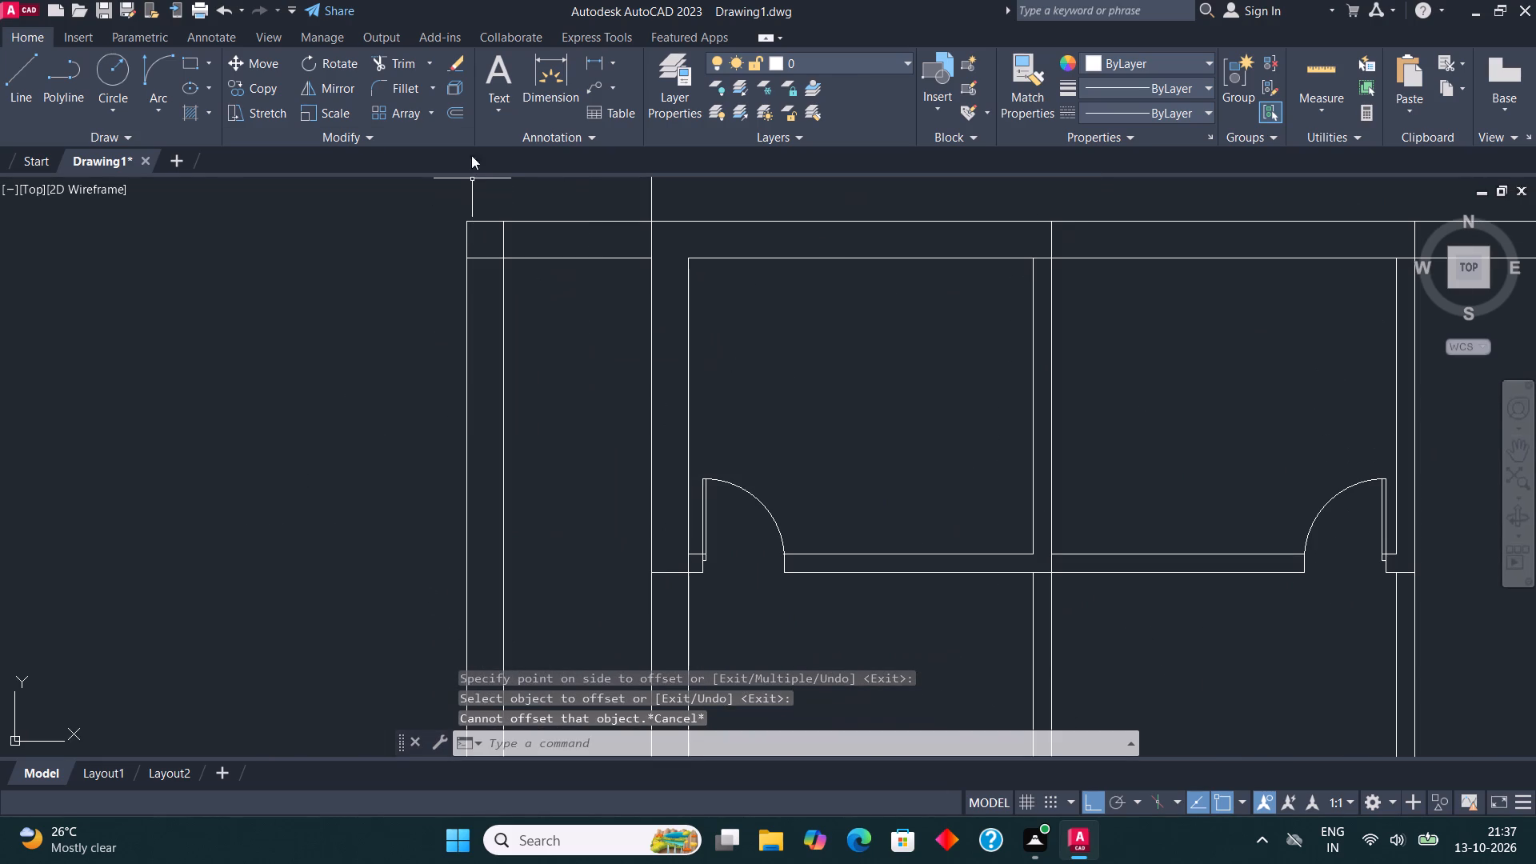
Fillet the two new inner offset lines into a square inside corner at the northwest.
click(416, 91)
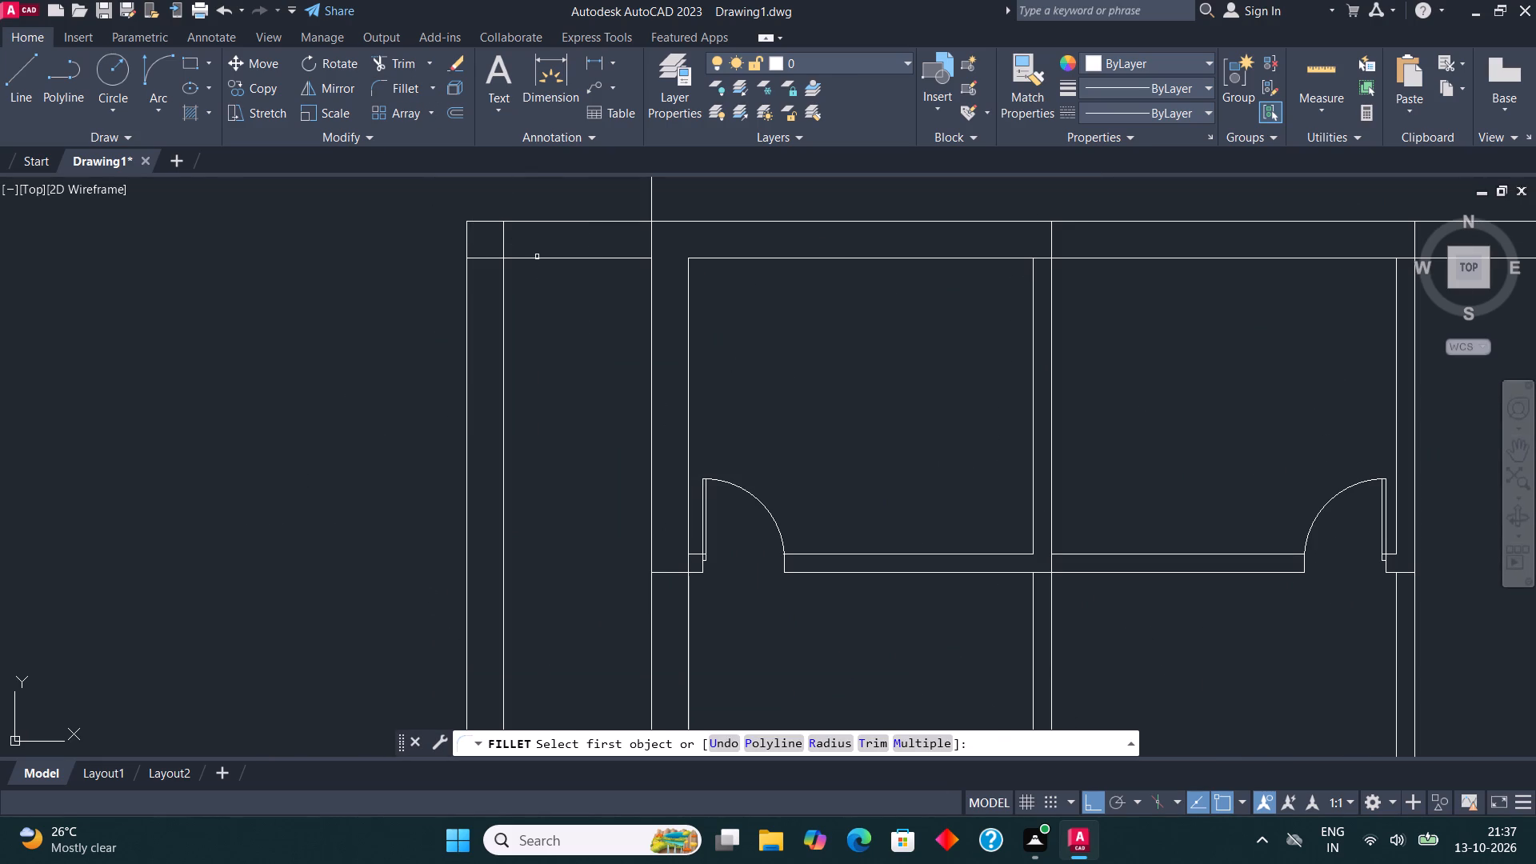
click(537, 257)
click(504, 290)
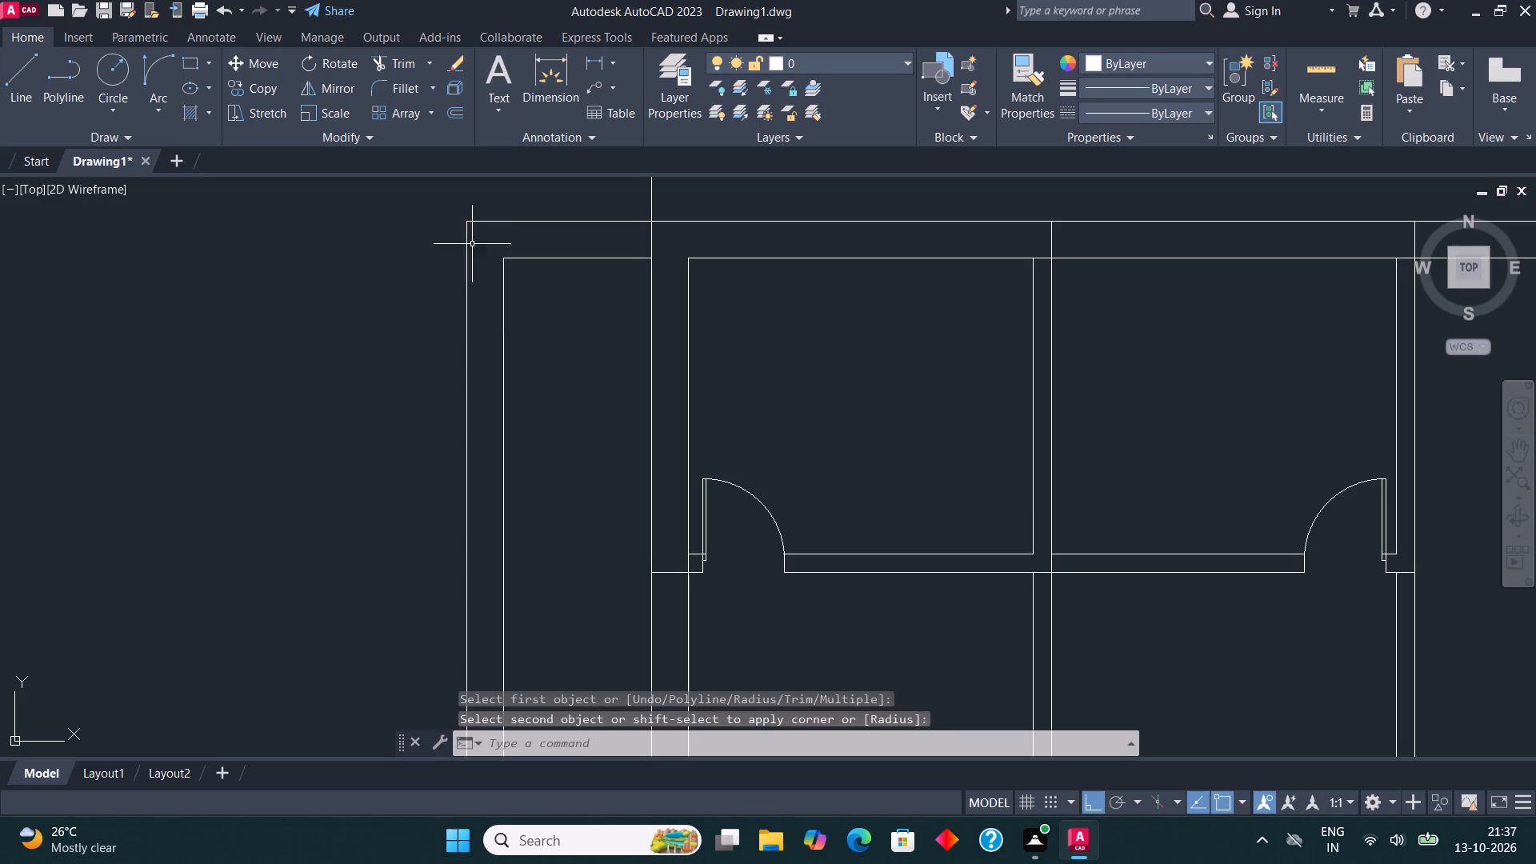
Draw a short vertical line from the wall junction at the upper-right room's top-left corner up to the outer wall's inner line.
scroll(432, 223, down, 2)
middle_drag(468, 472, 478, 352)
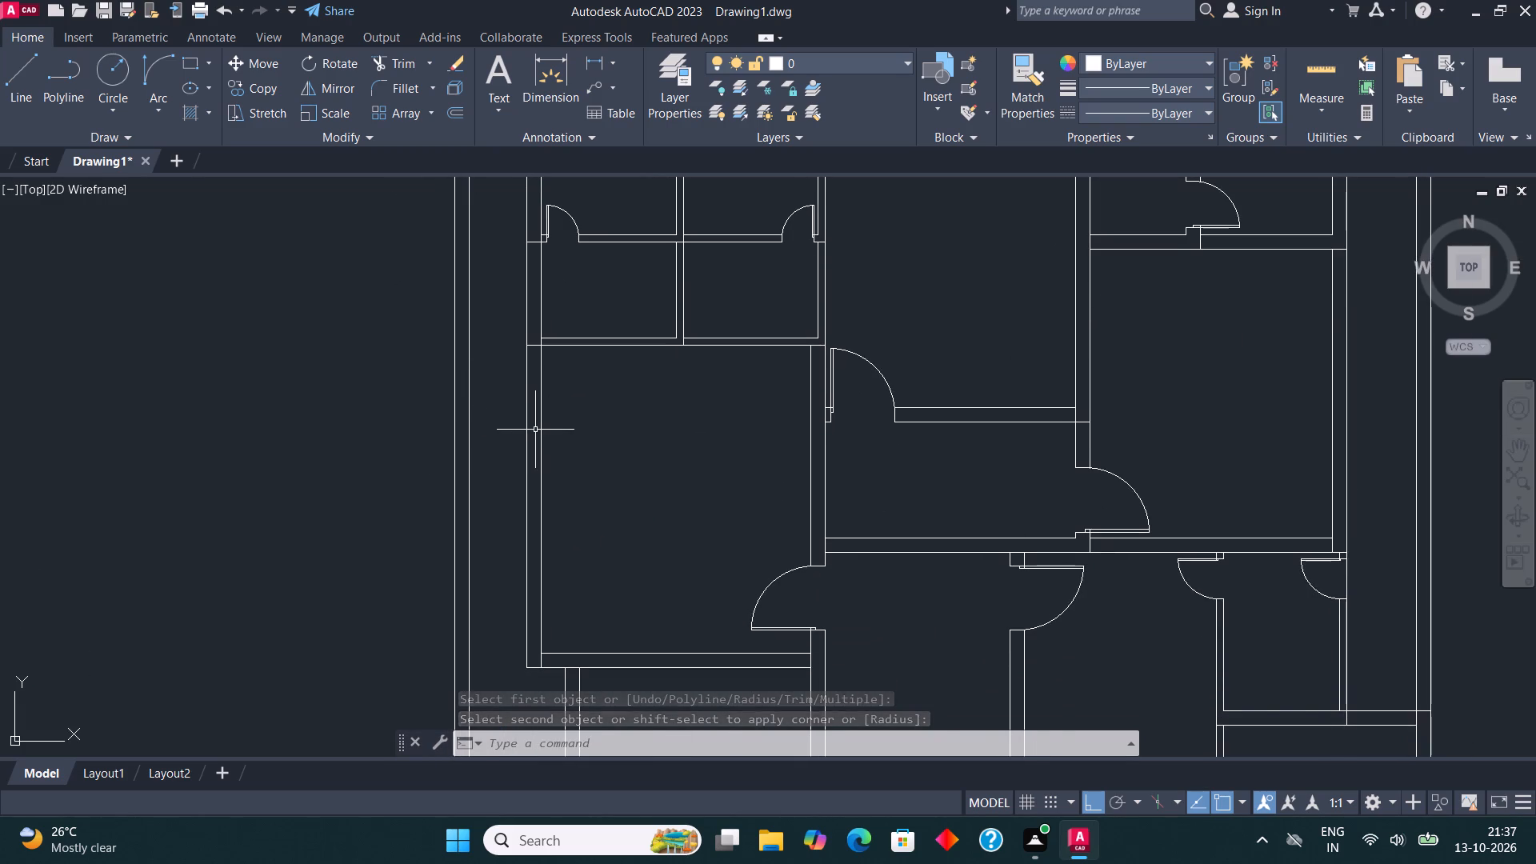
scroll(535, 430, down, 1)
middle_drag(707, 328, 610, 455)
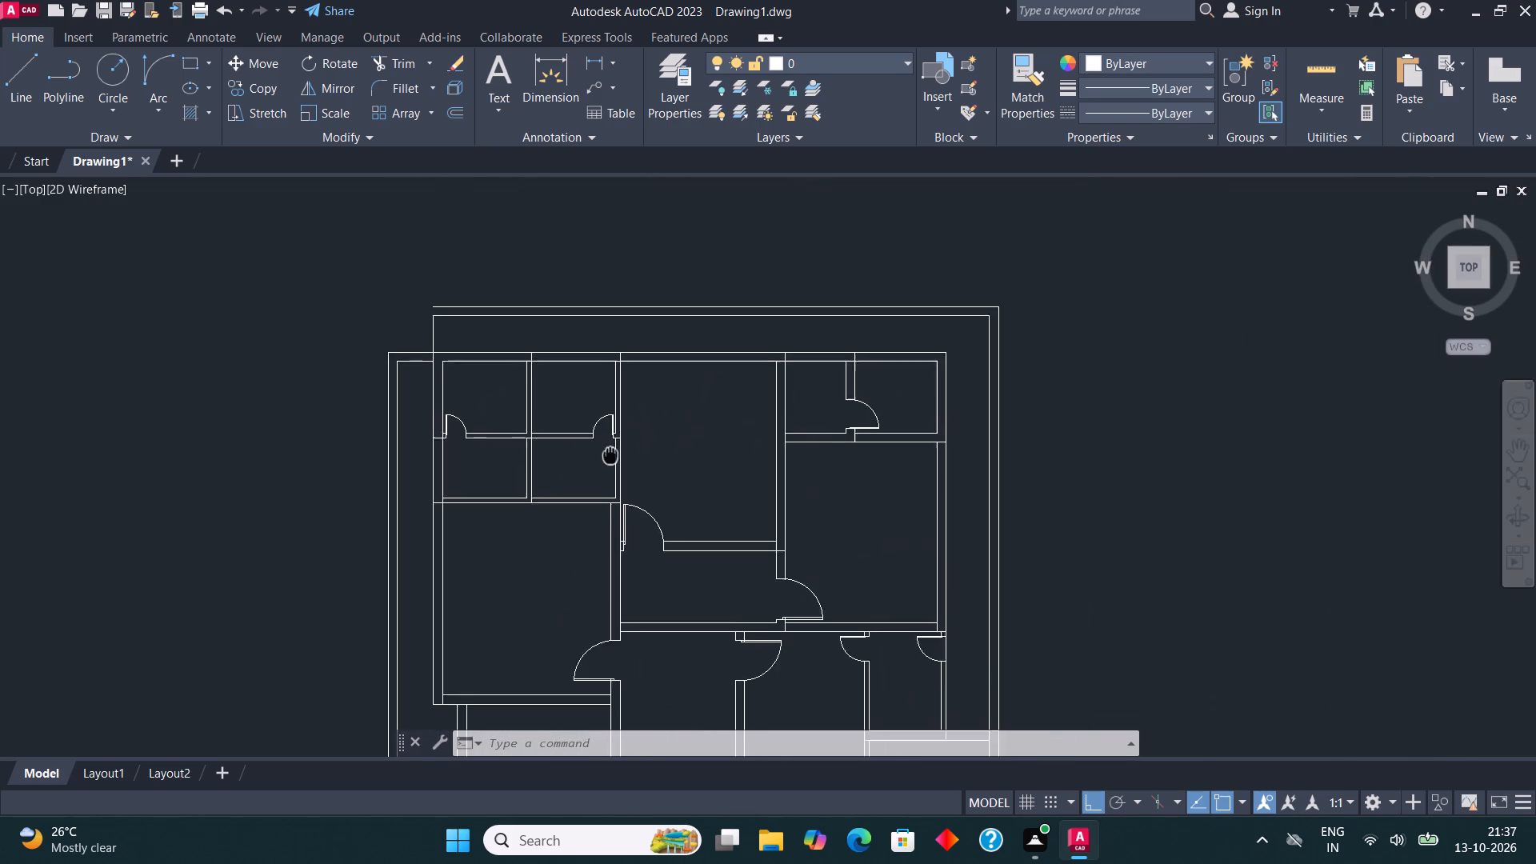
middle_drag(610, 455, 520, 471)
click(9, 77)
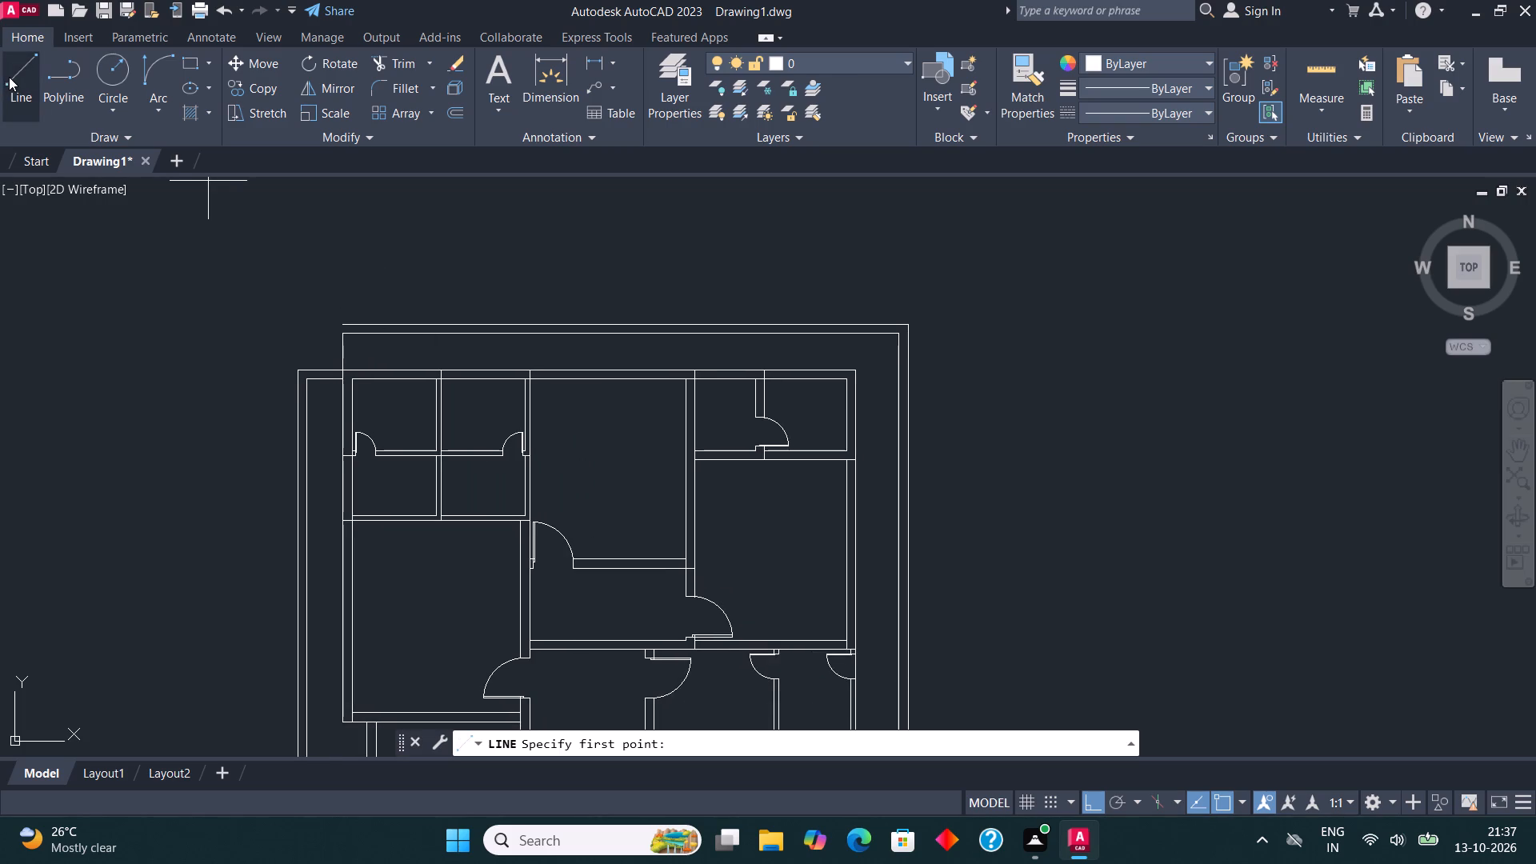
scroll(677, 345, up, 1)
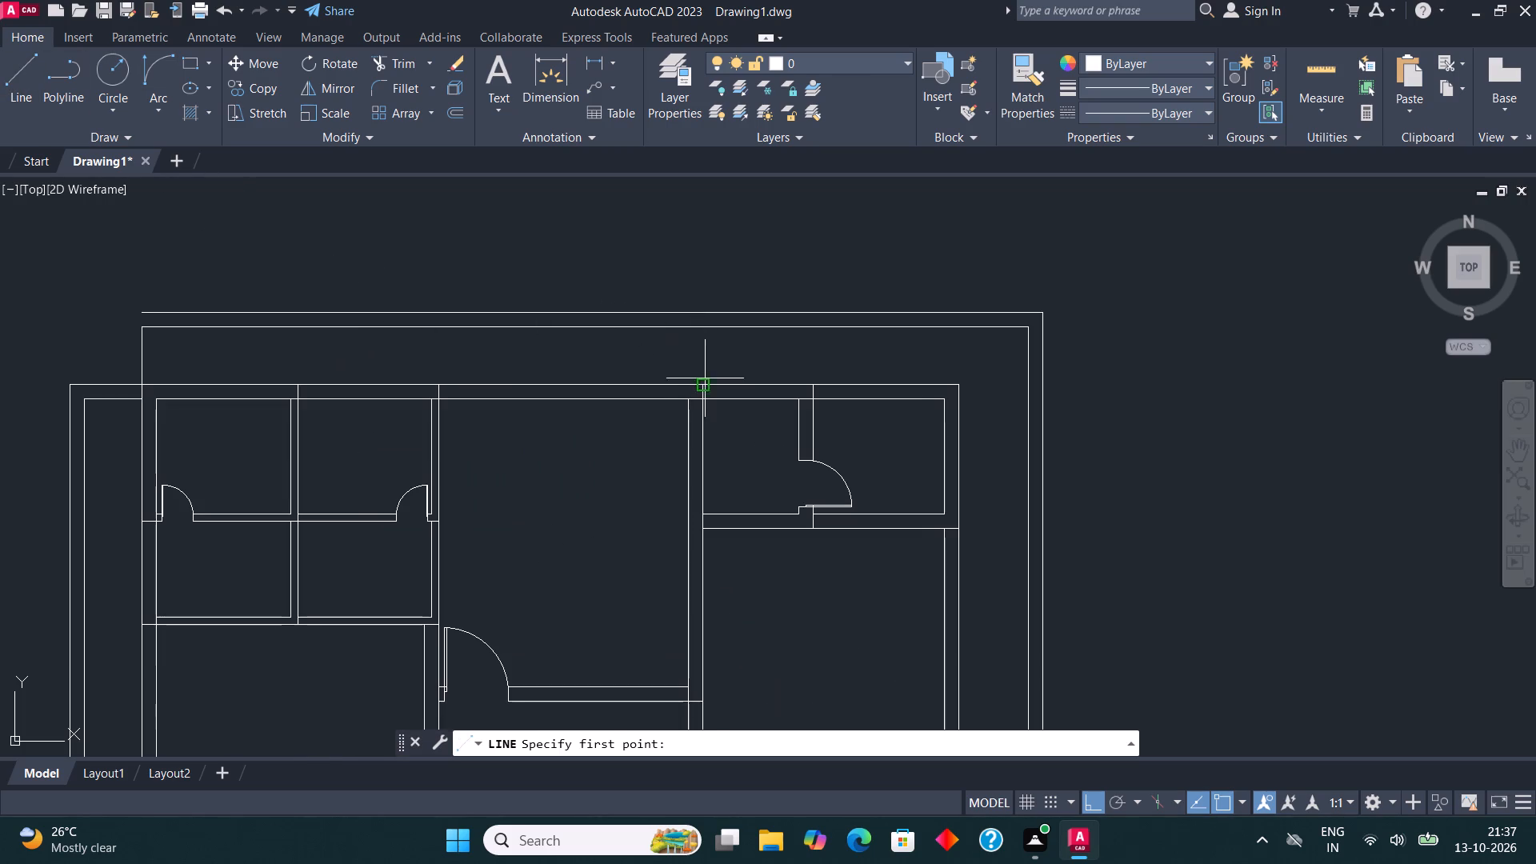
click(704, 386)
click(705, 330)
scroll(698, 287, down, 2)
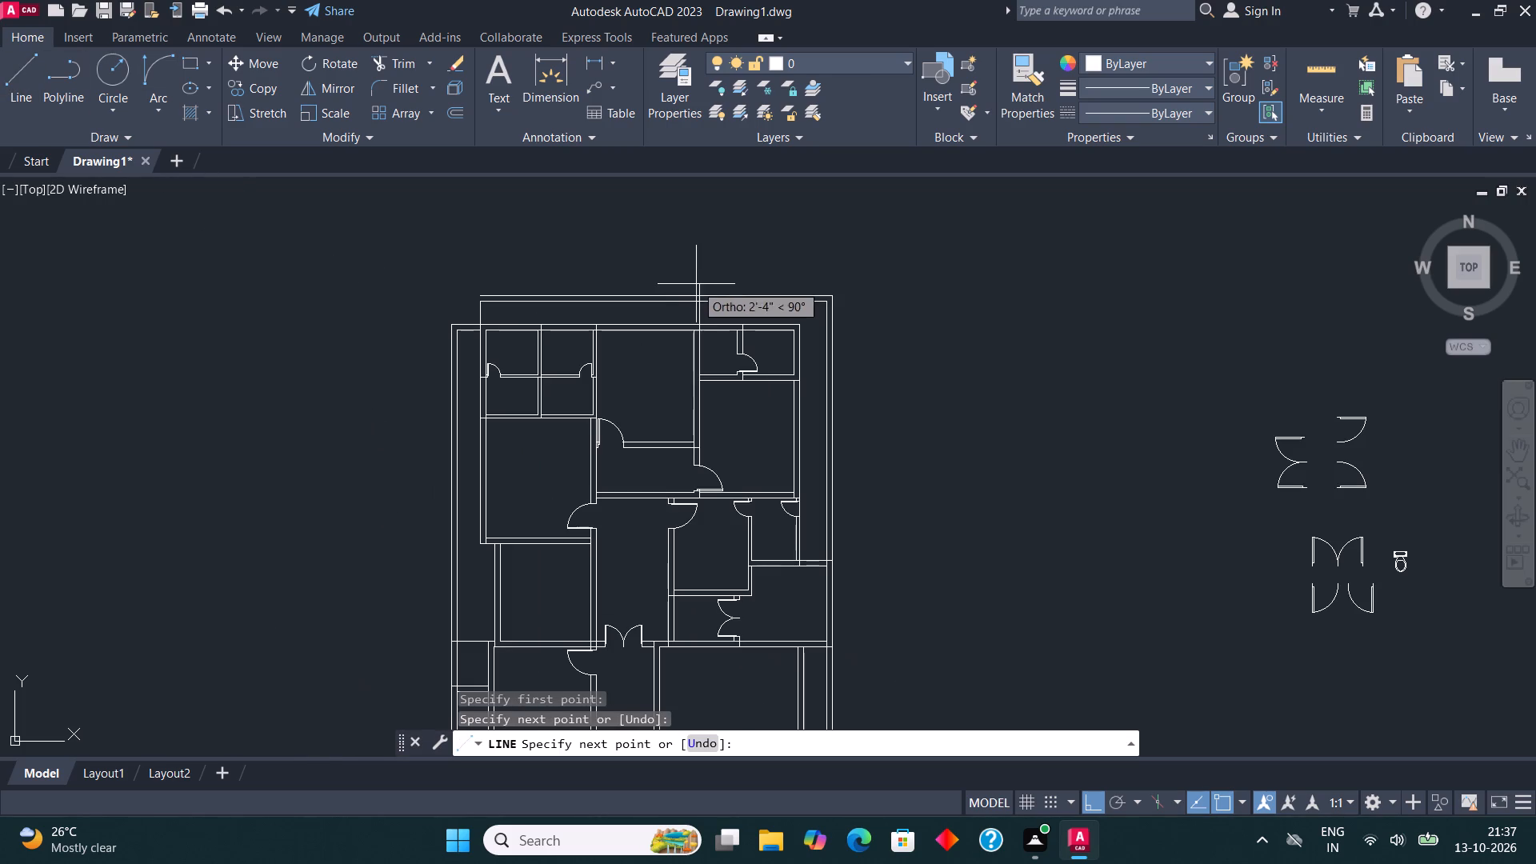
key(Escape)
Fillet the inner line of the west outer wall with the inner line of the top outer wall.
scroll(451, 282, up, 3)
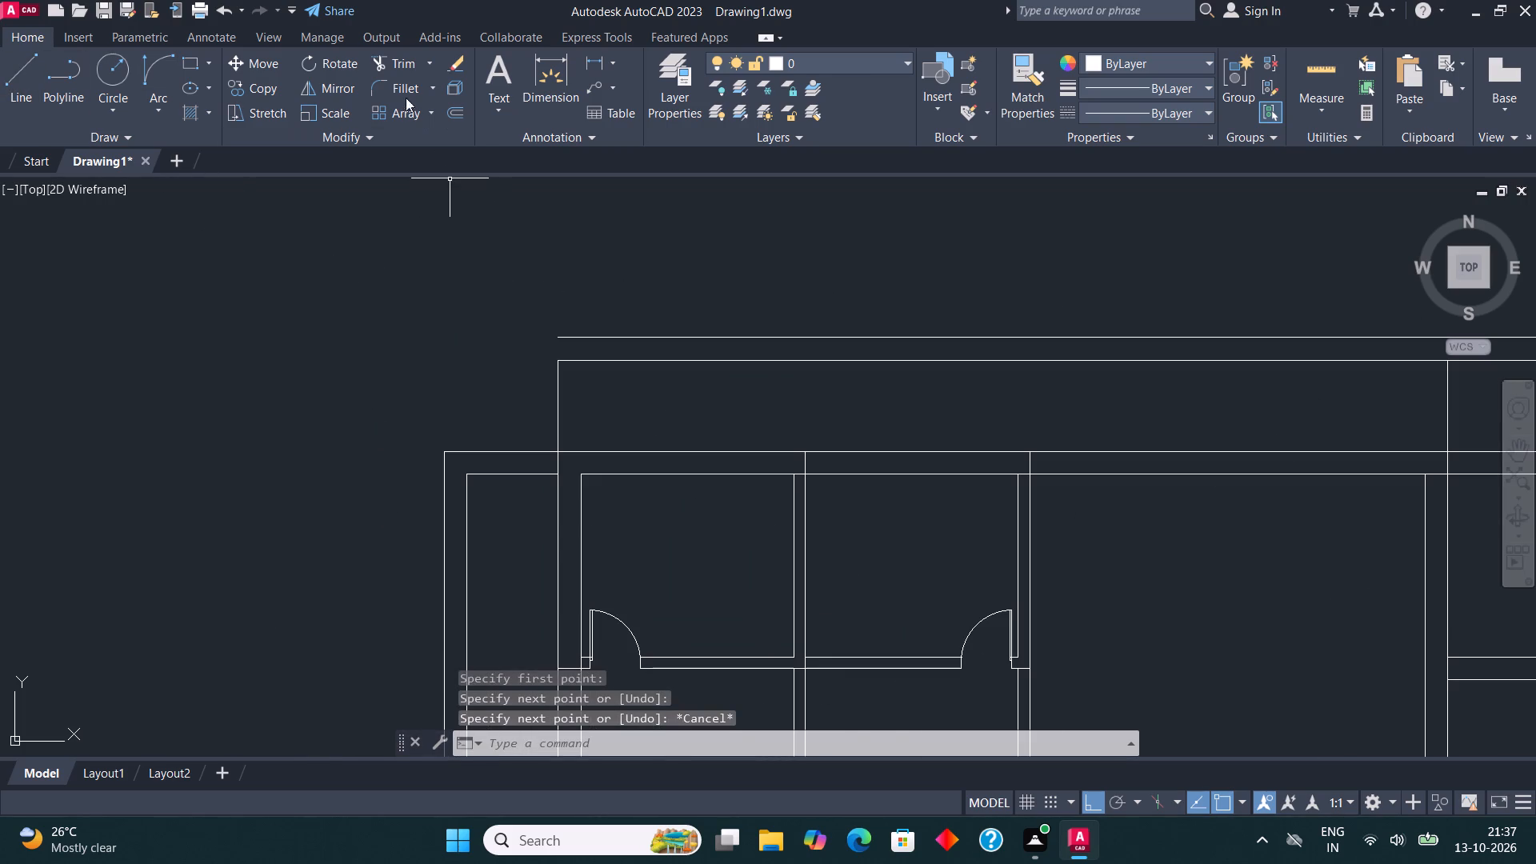
click(404, 86)
click(468, 499)
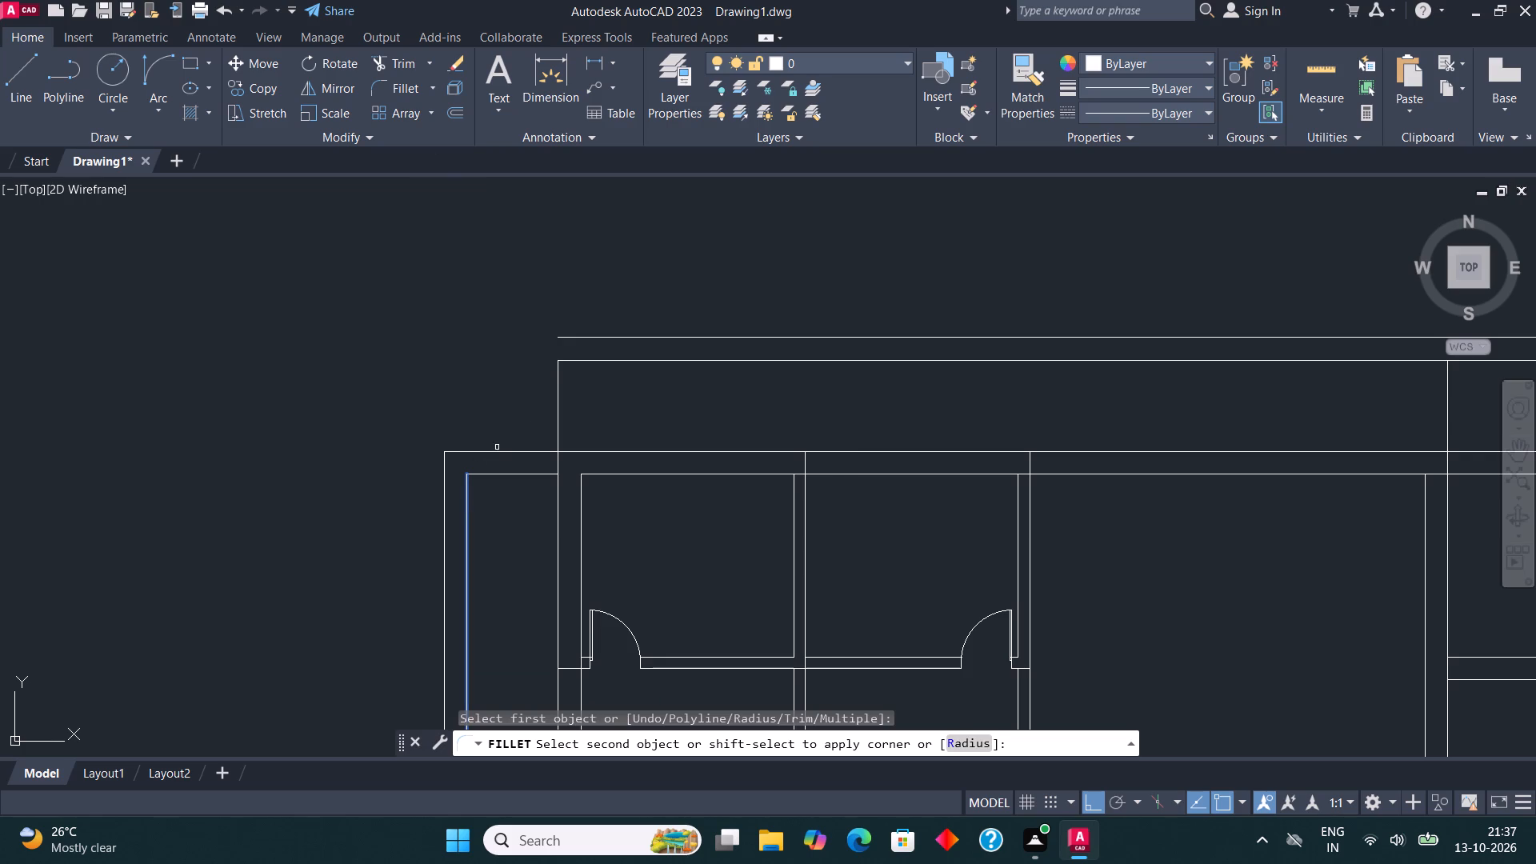
click(634, 362)
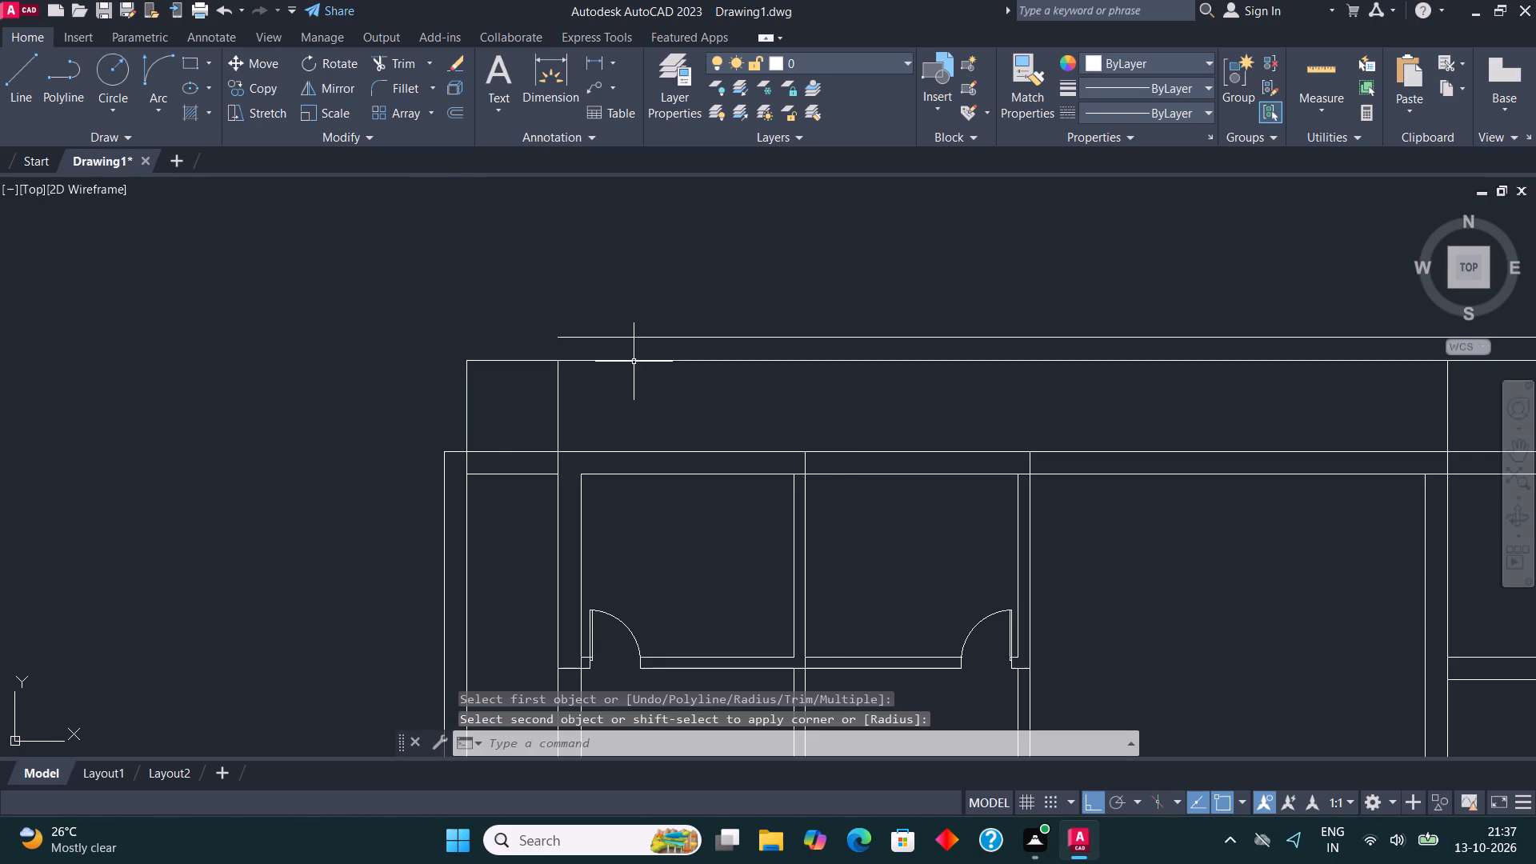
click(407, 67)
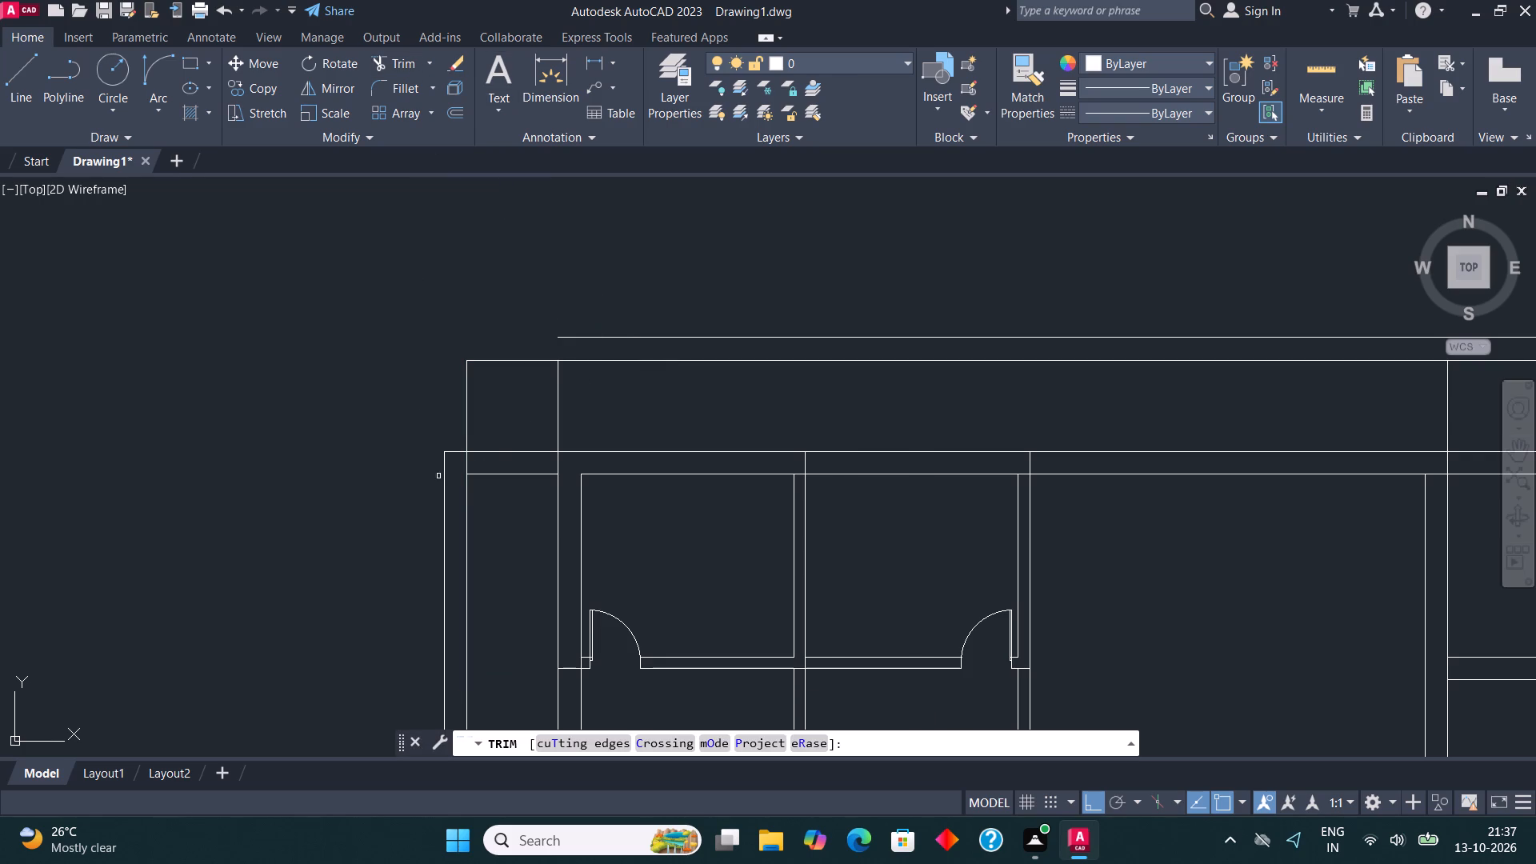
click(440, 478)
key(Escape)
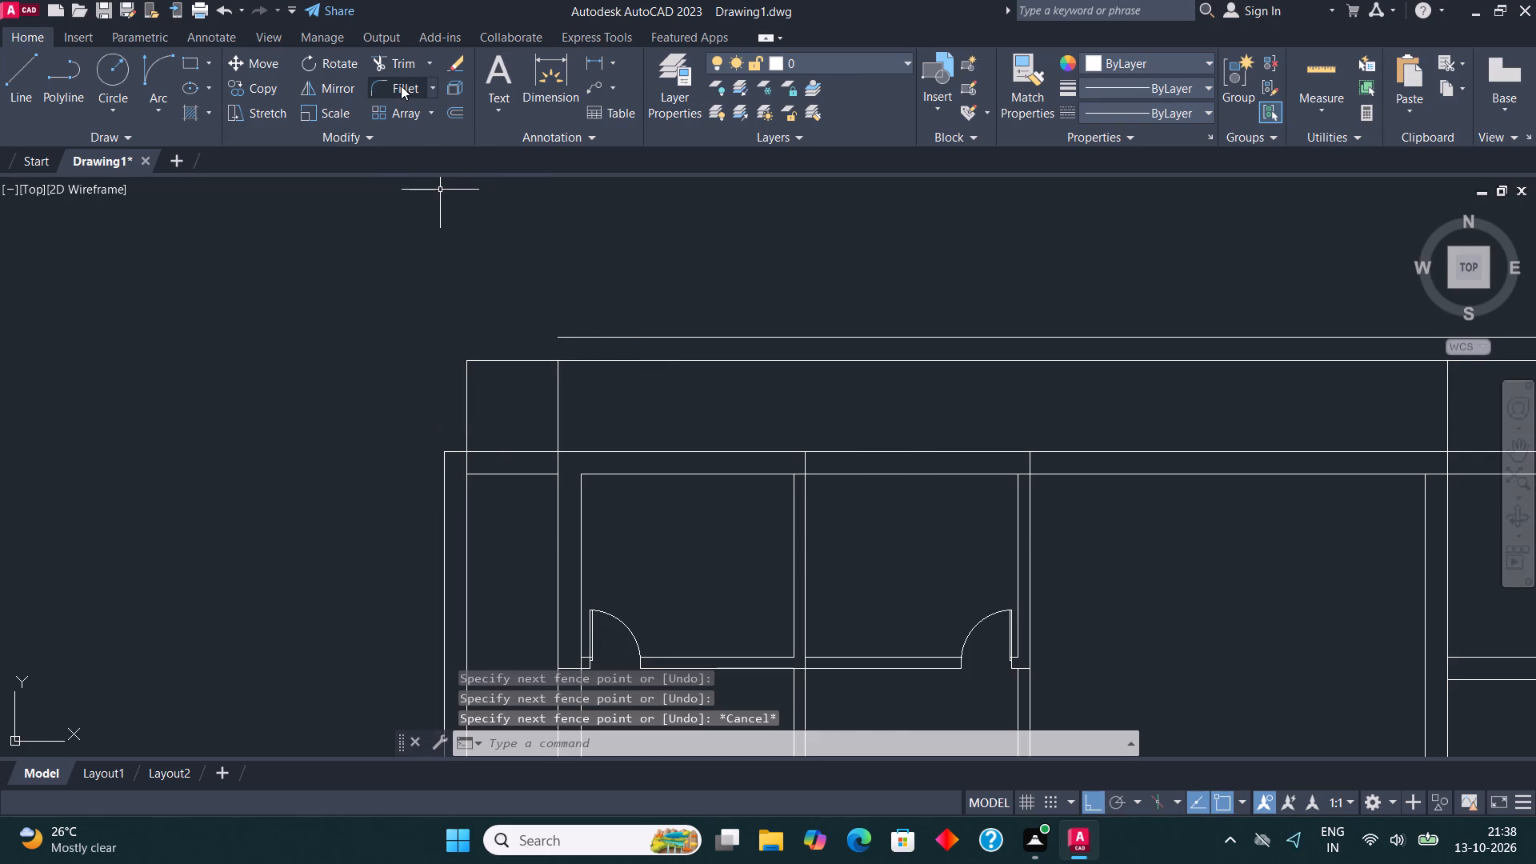
Fillet the outermost west wall line with the outermost top wall line to close the northwest corner.
click(401, 86)
click(443, 526)
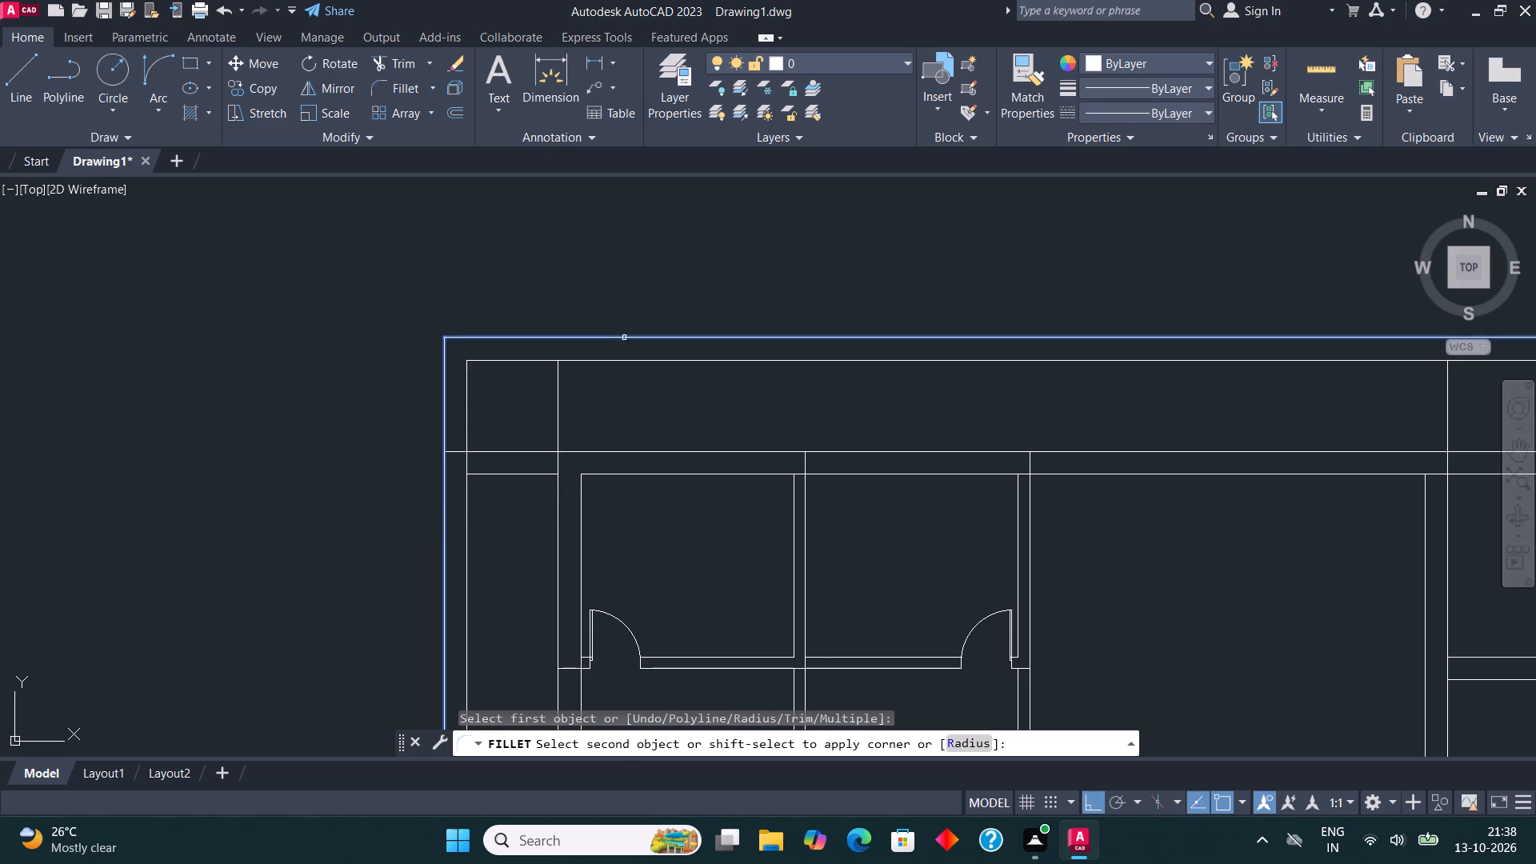
click(624, 336)
Trim the leftover horizontal and vertical lines crossing the northwest passage, plus the short stub inside the west outer wall.
click(410, 62)
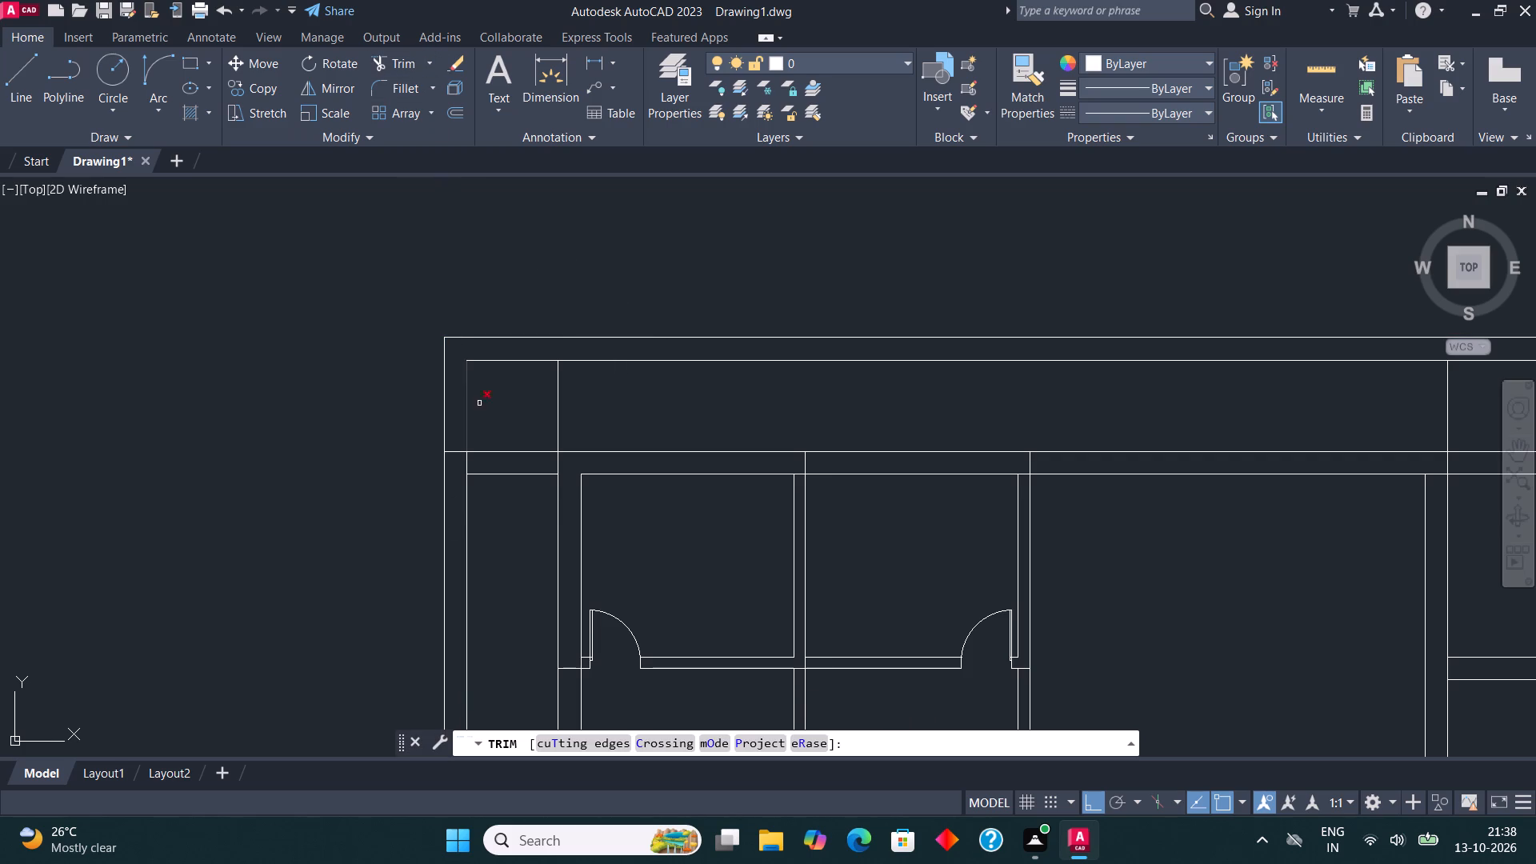
drag(518, 498, 523, 390)
drag(523, 394, 702, 394)
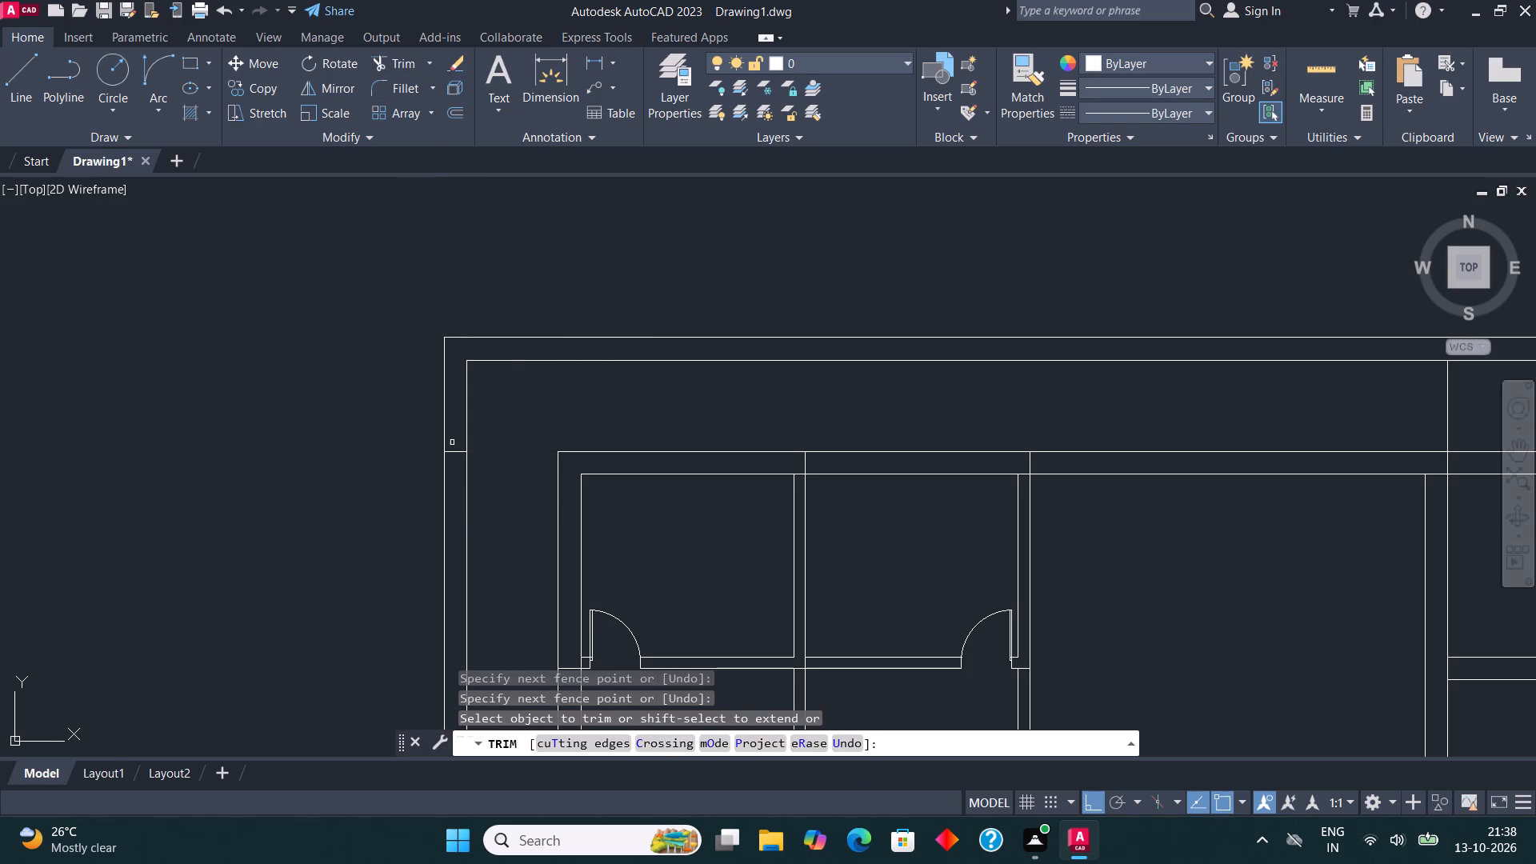
click(459, 454)
Trim the horizontal line crossing the west passage near the middle-left room's lower corner, including its stub inside the outer wall.
scroll(413, 369, down, 2)
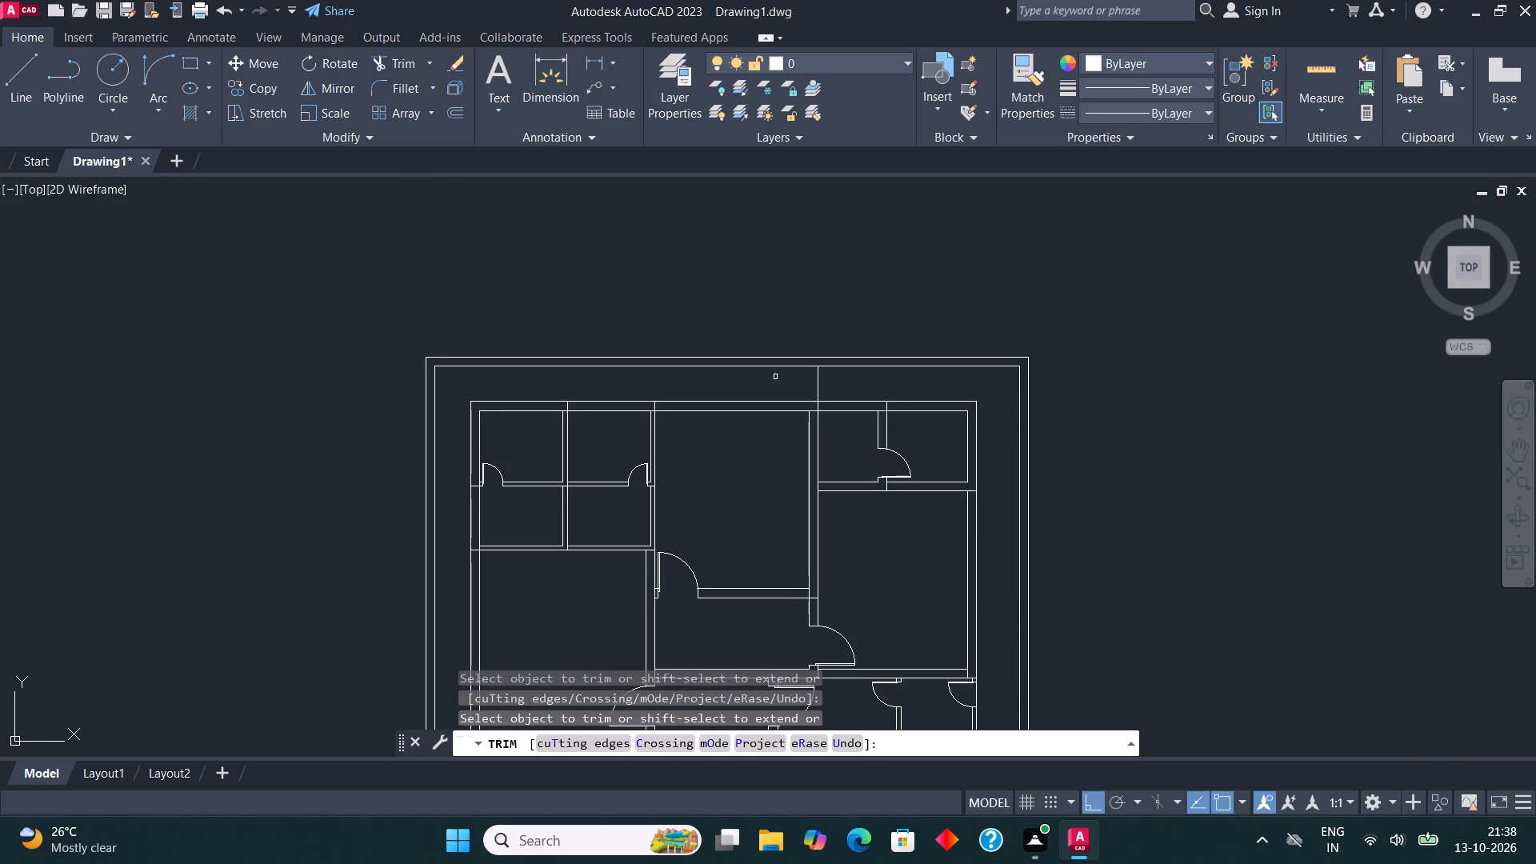
middle_drag(773, 376, 753, 299)
scroll(627, 297, down, 1)
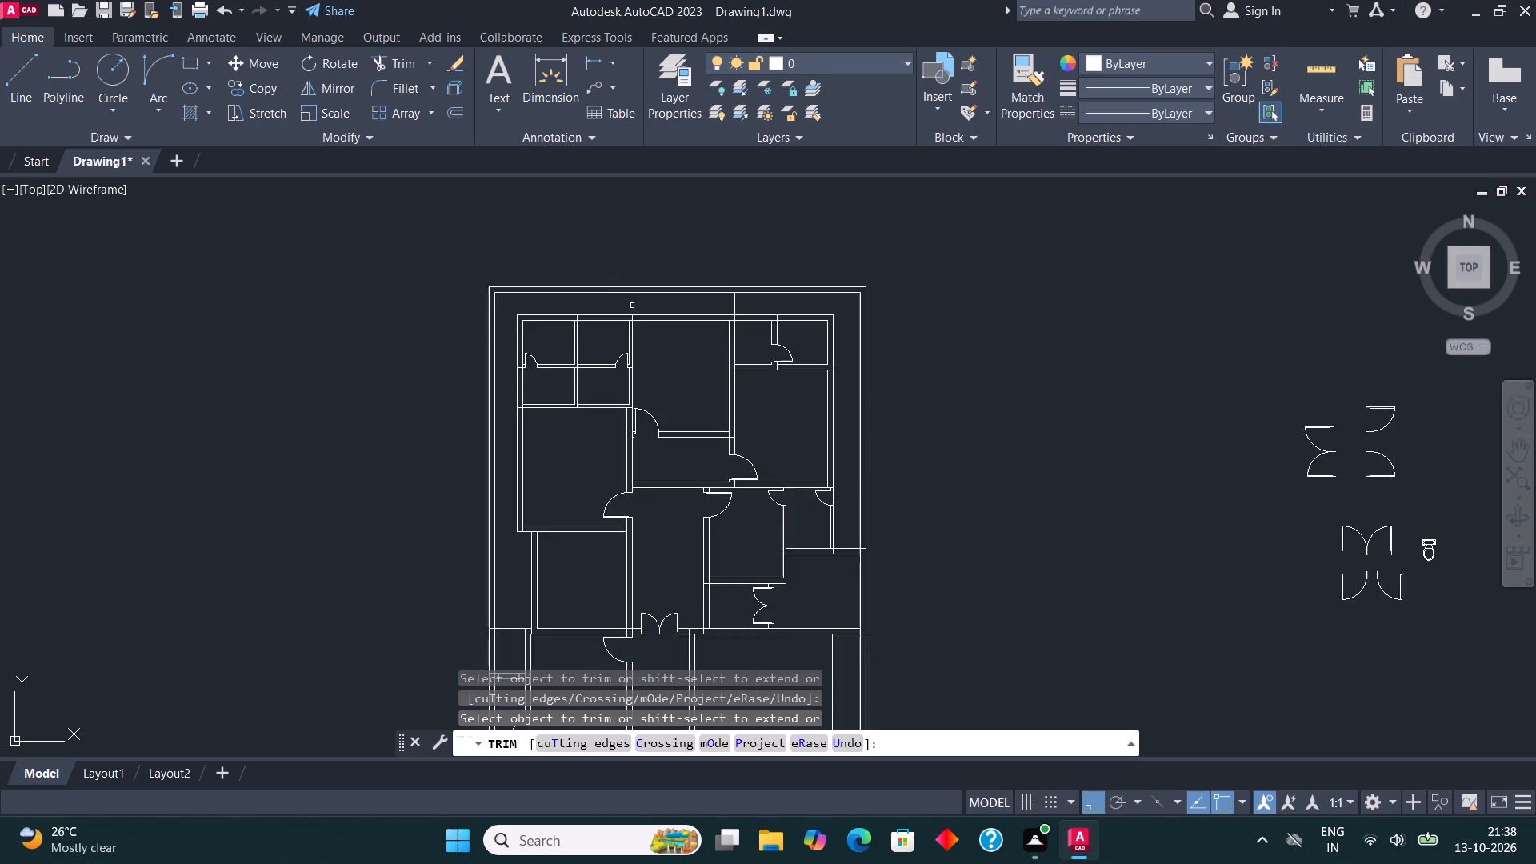
scroll(633, 307, down, 1)
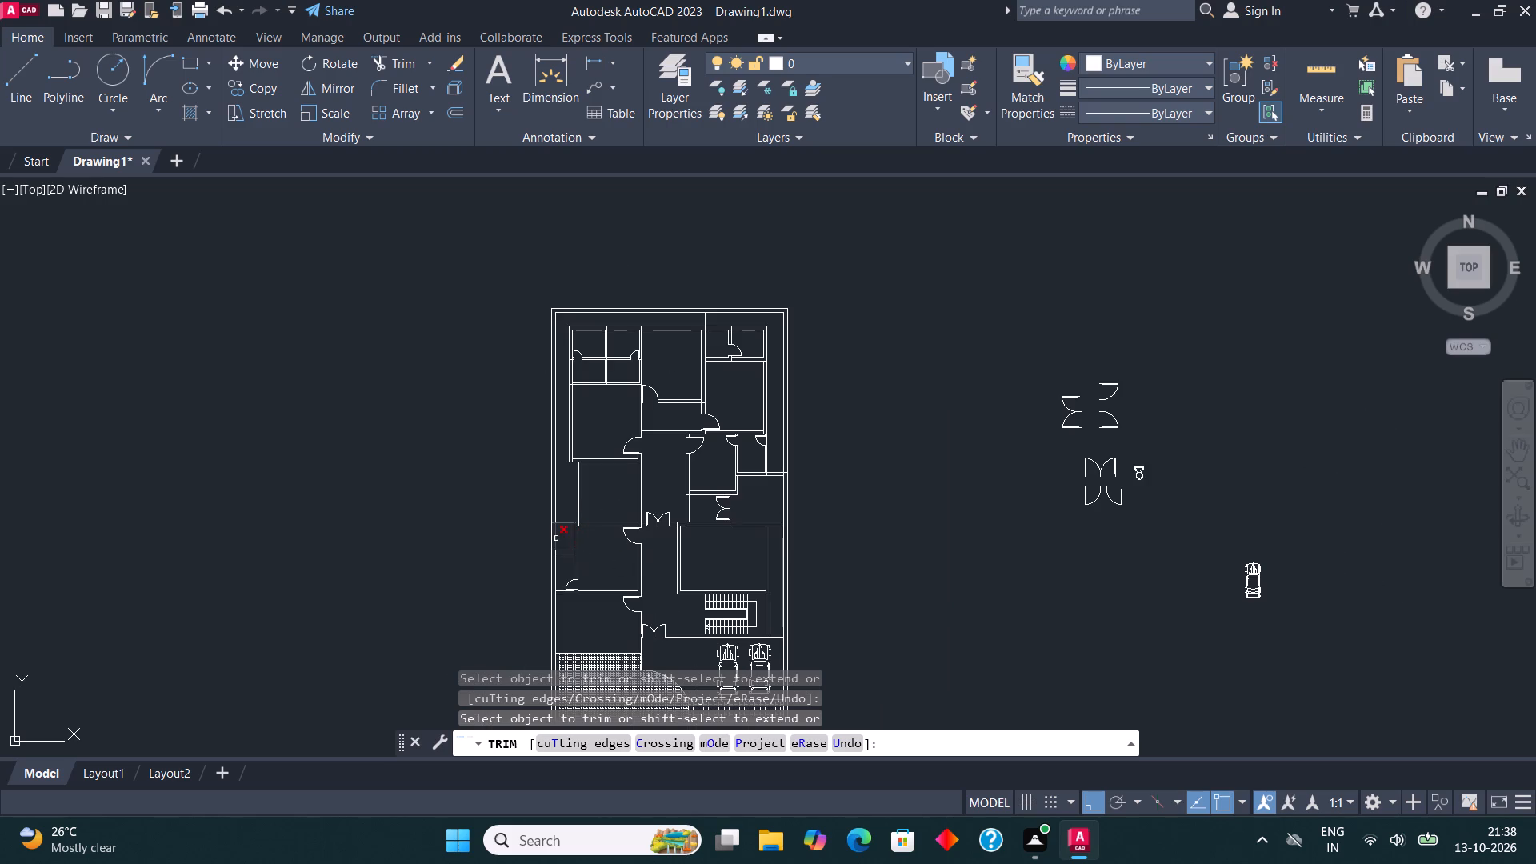
scroll(556, 538, up, 1)
click(562, 513)
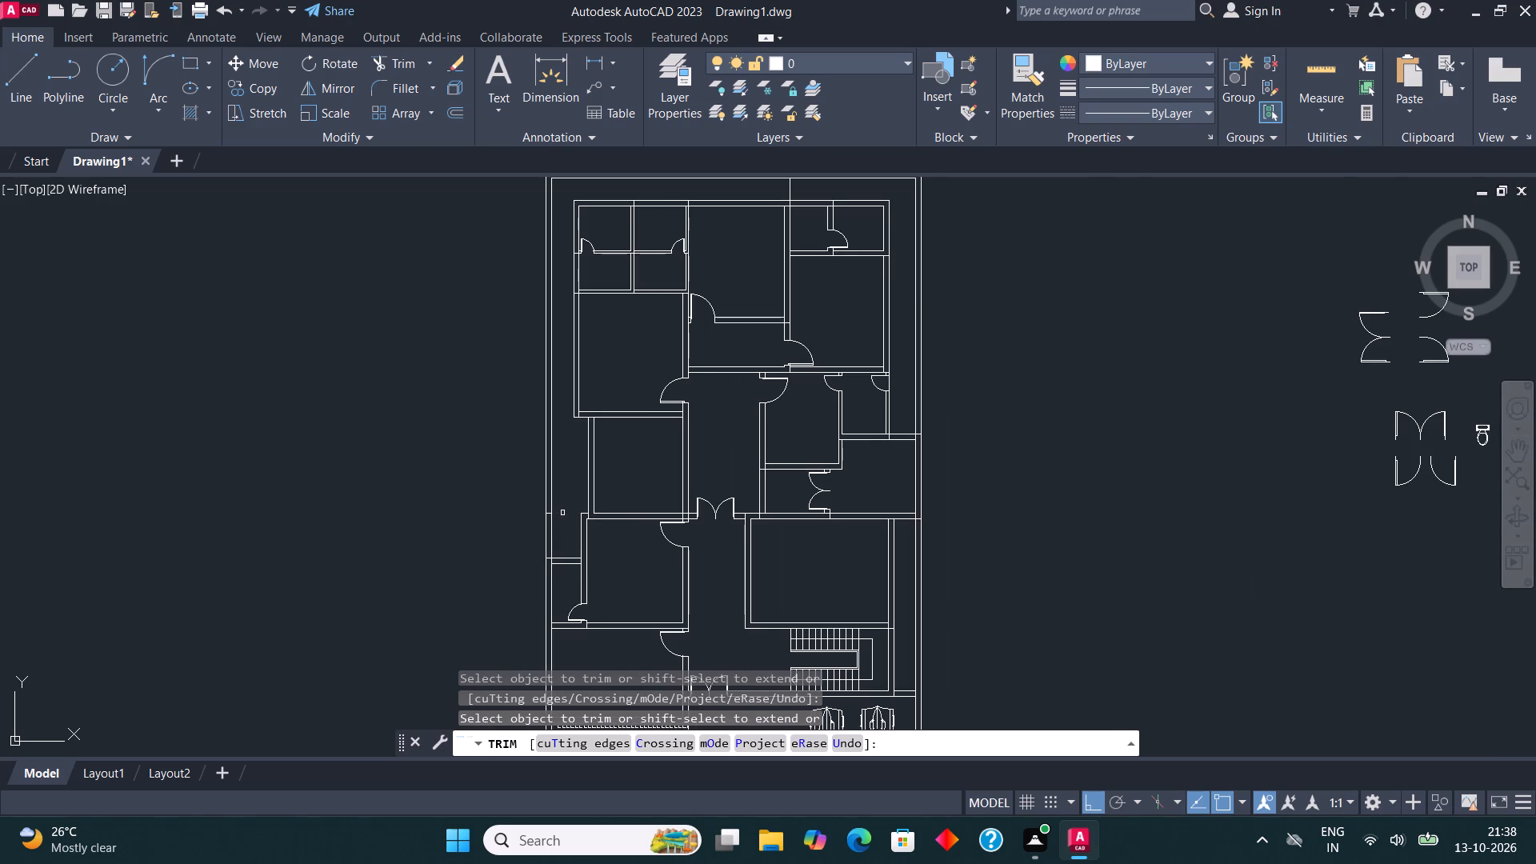
scroll(562, 513, up, 2)
click(522, 515)
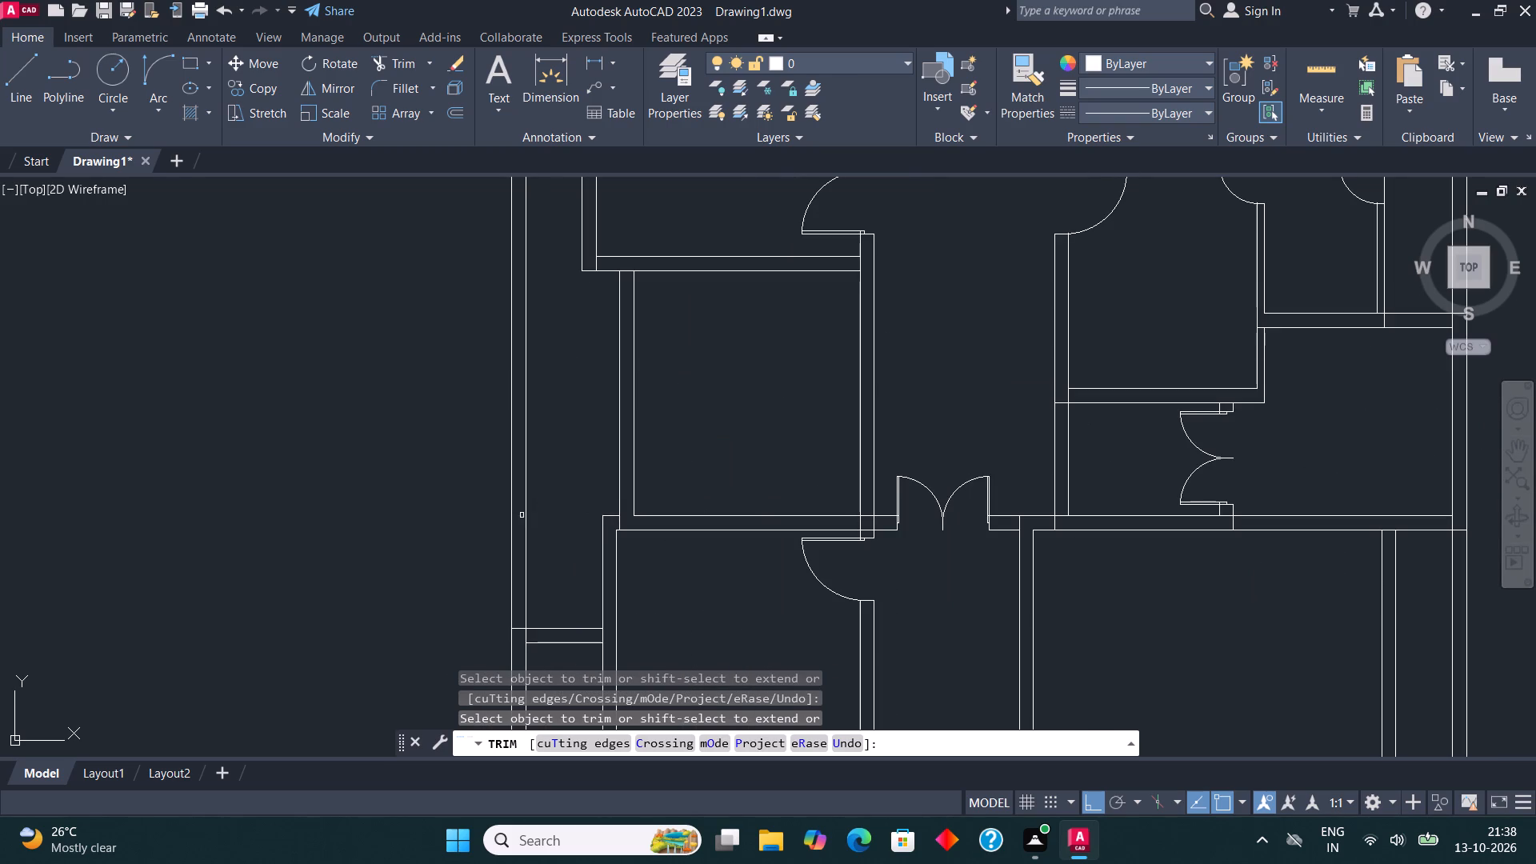
key(Escape)
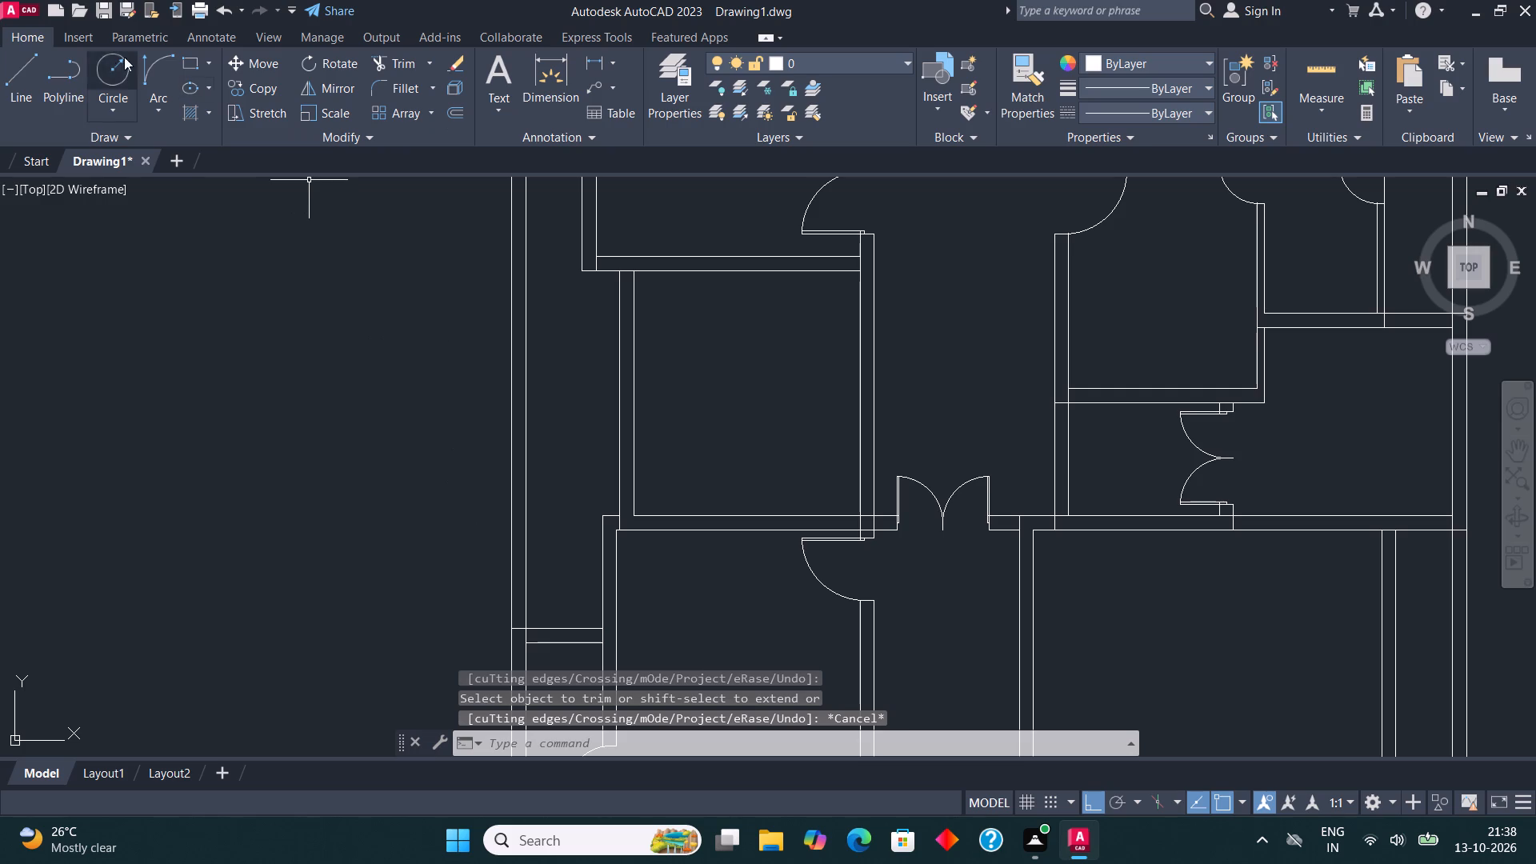
Draw a vertical line from the upper-left room's lower-left corner down to the upper wall line of the small west room.
click(27, 71)
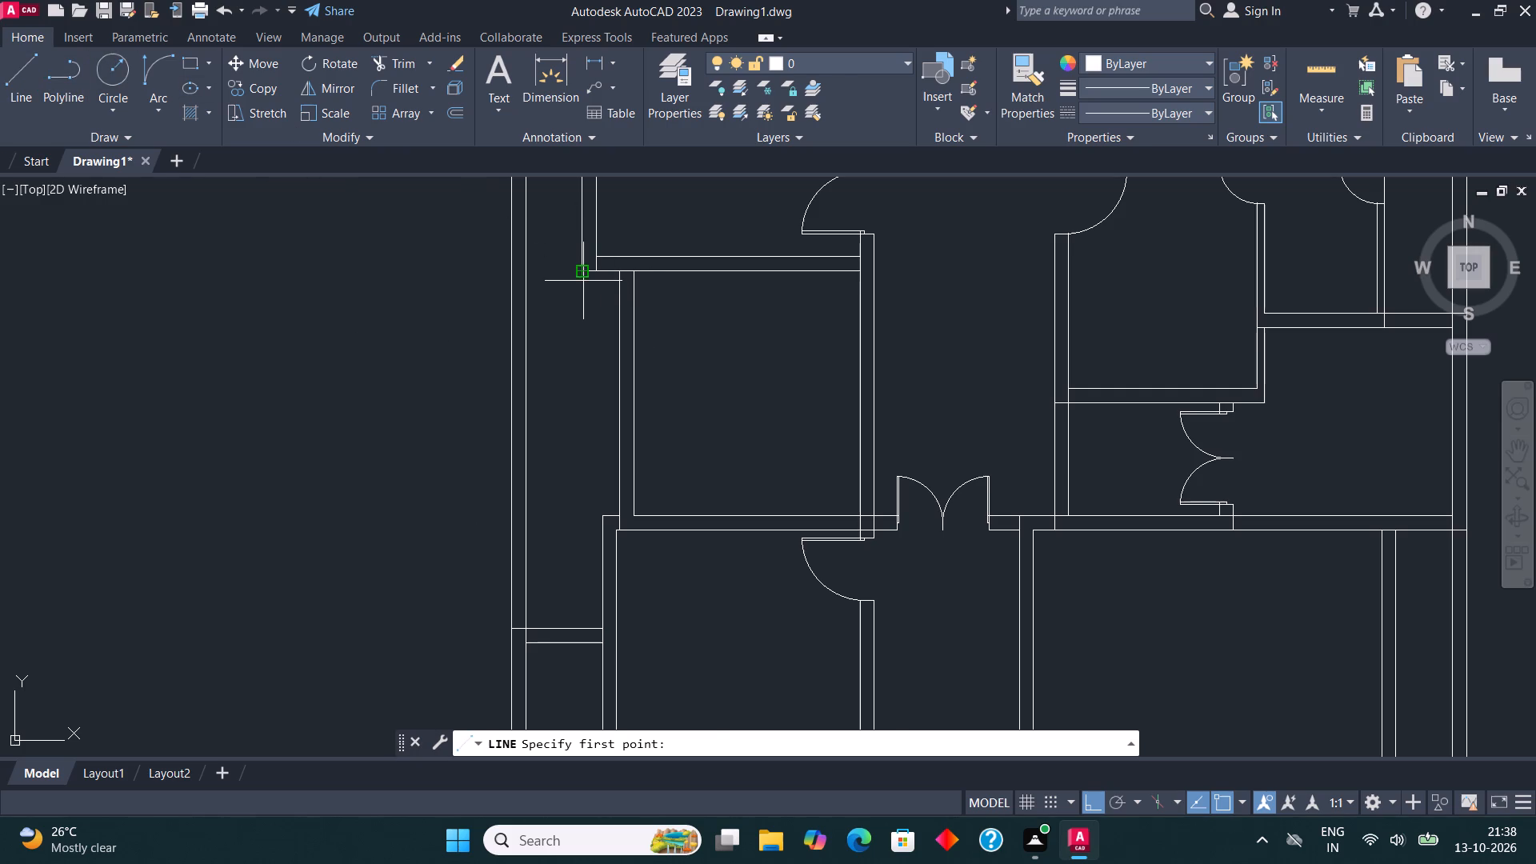
click(583, 278)
scroll(573, 580, up, 1)
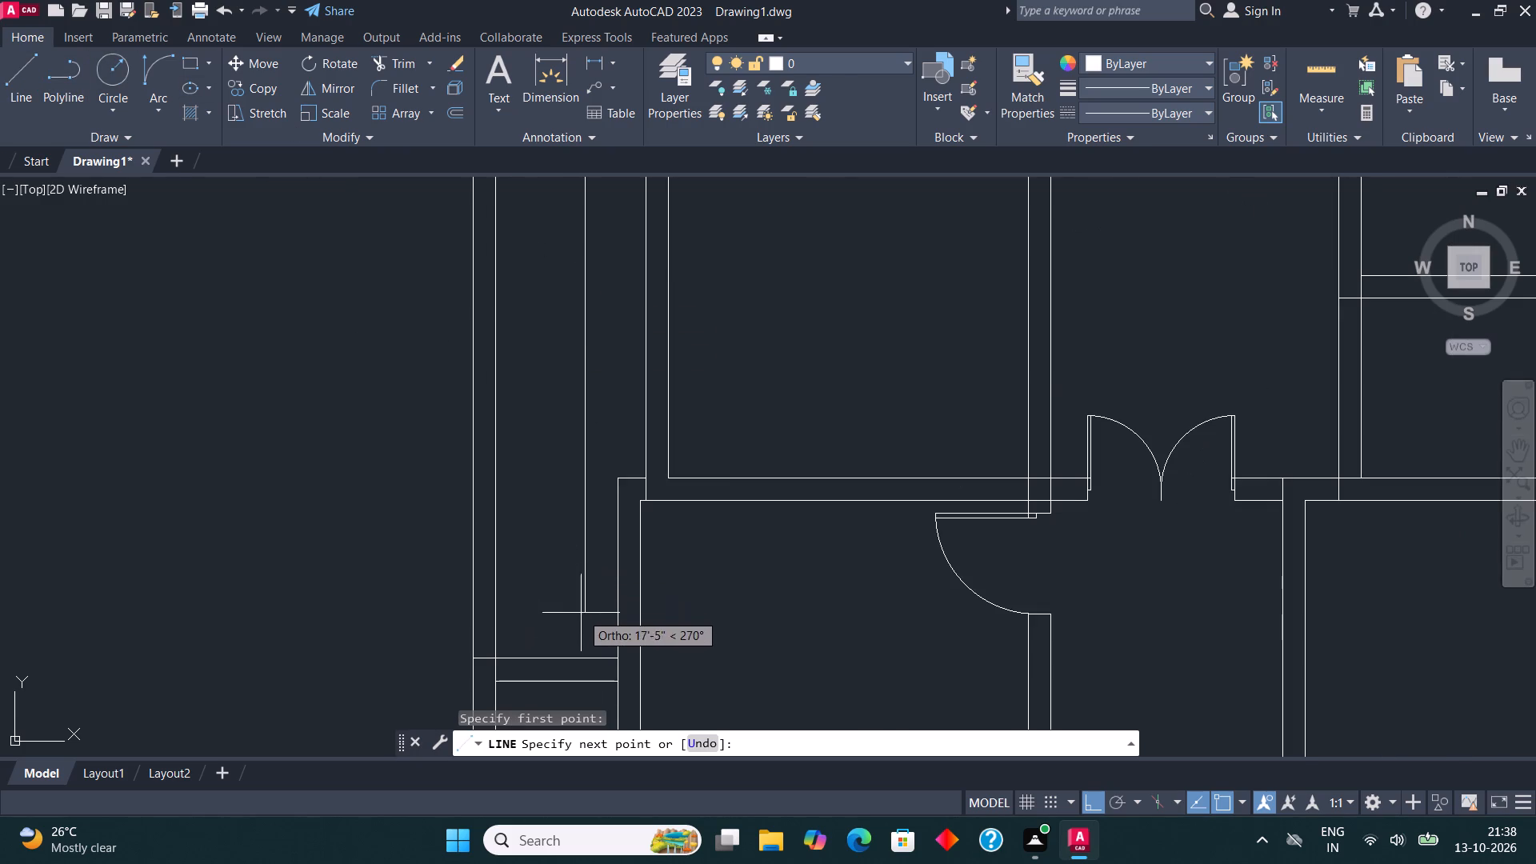
click(591, 656)
key(Escape)
scroll(483, 590, down, 3)
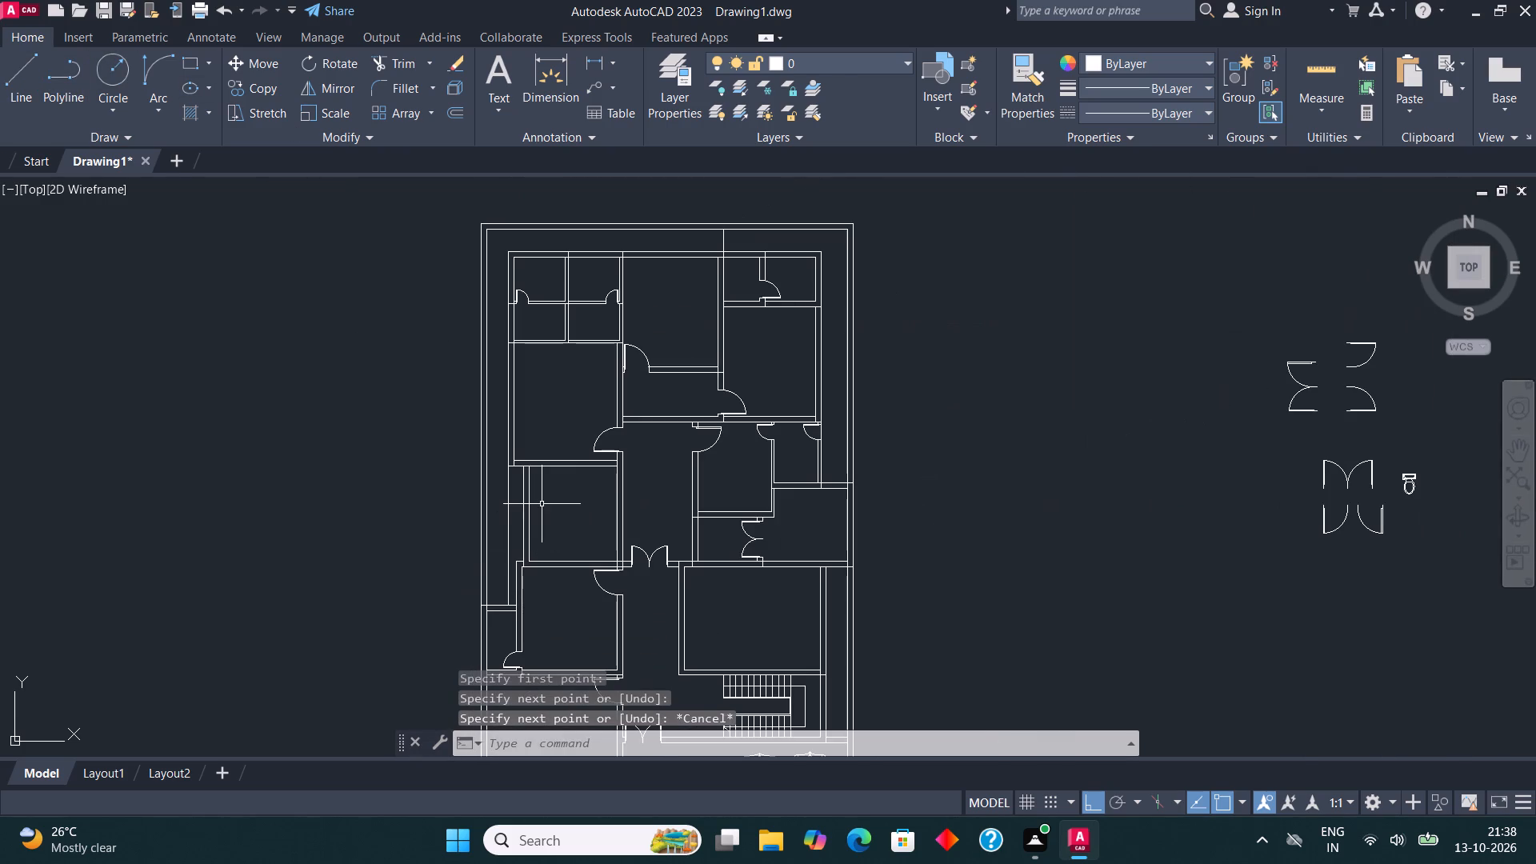
Hatch the west passage and the adjoining north passage up to the dividing line with the ANGLE pattern at scale 2.
key(h)
key(Return)
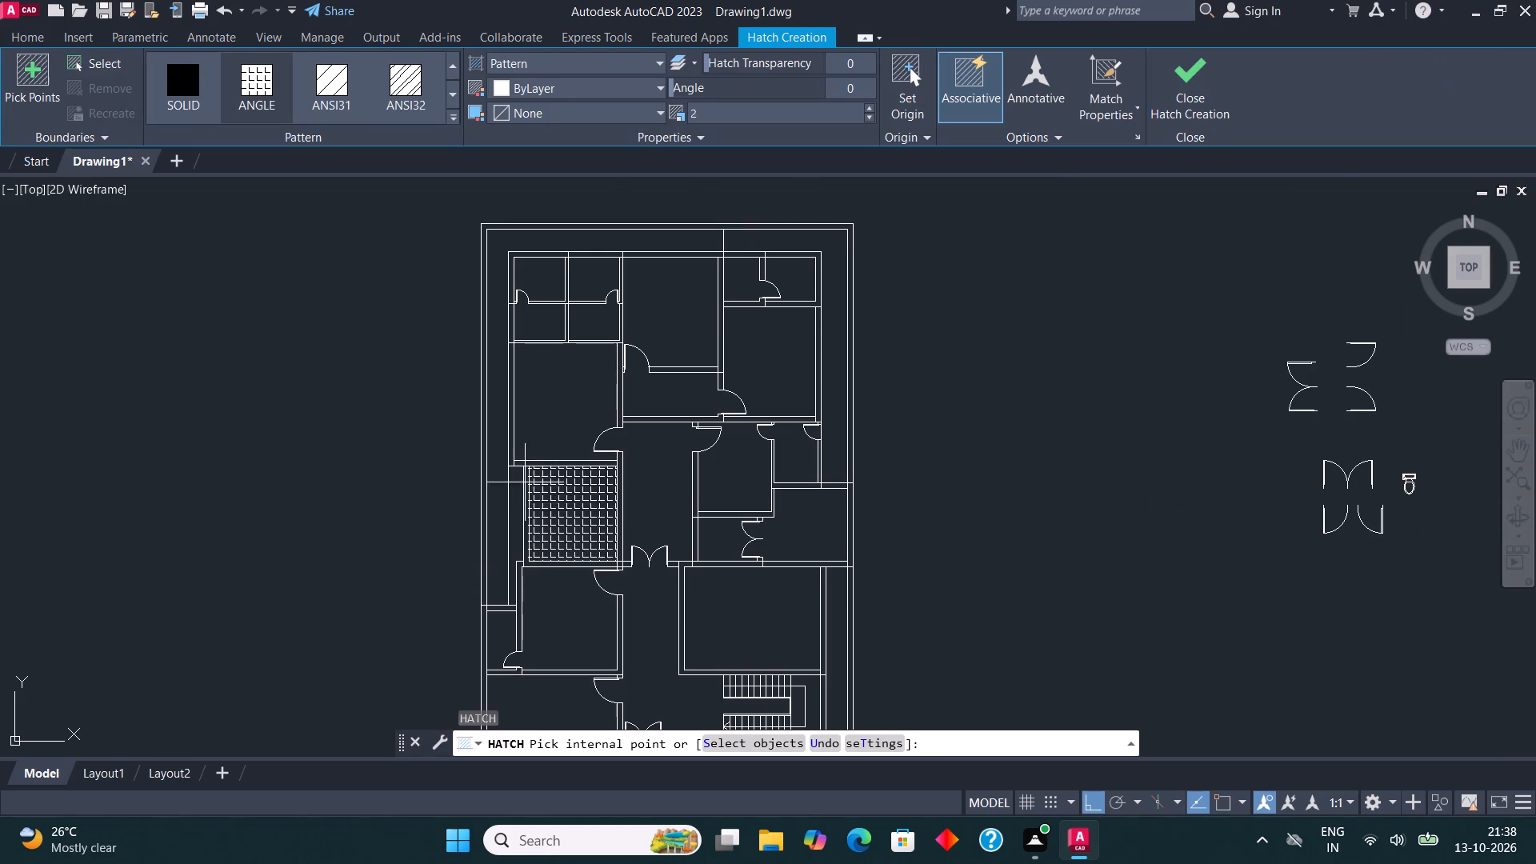
click(497, 396)
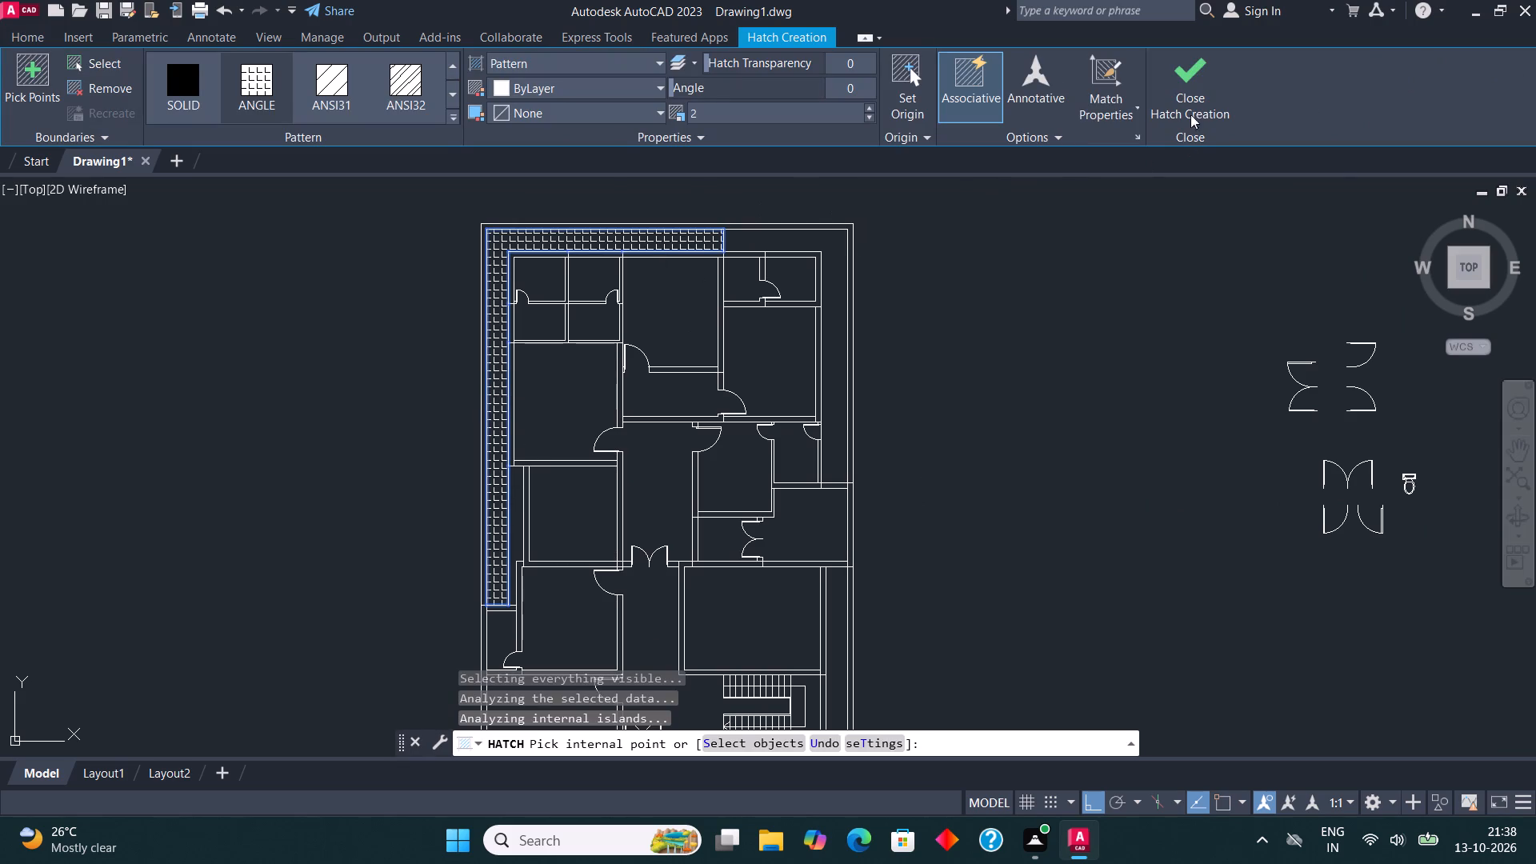
click(1190, 74)
Mirror the loose toilet symbol beside the door symbols about a horizontal line above it, keeping the original.
scroll(674, 498, down, 2)
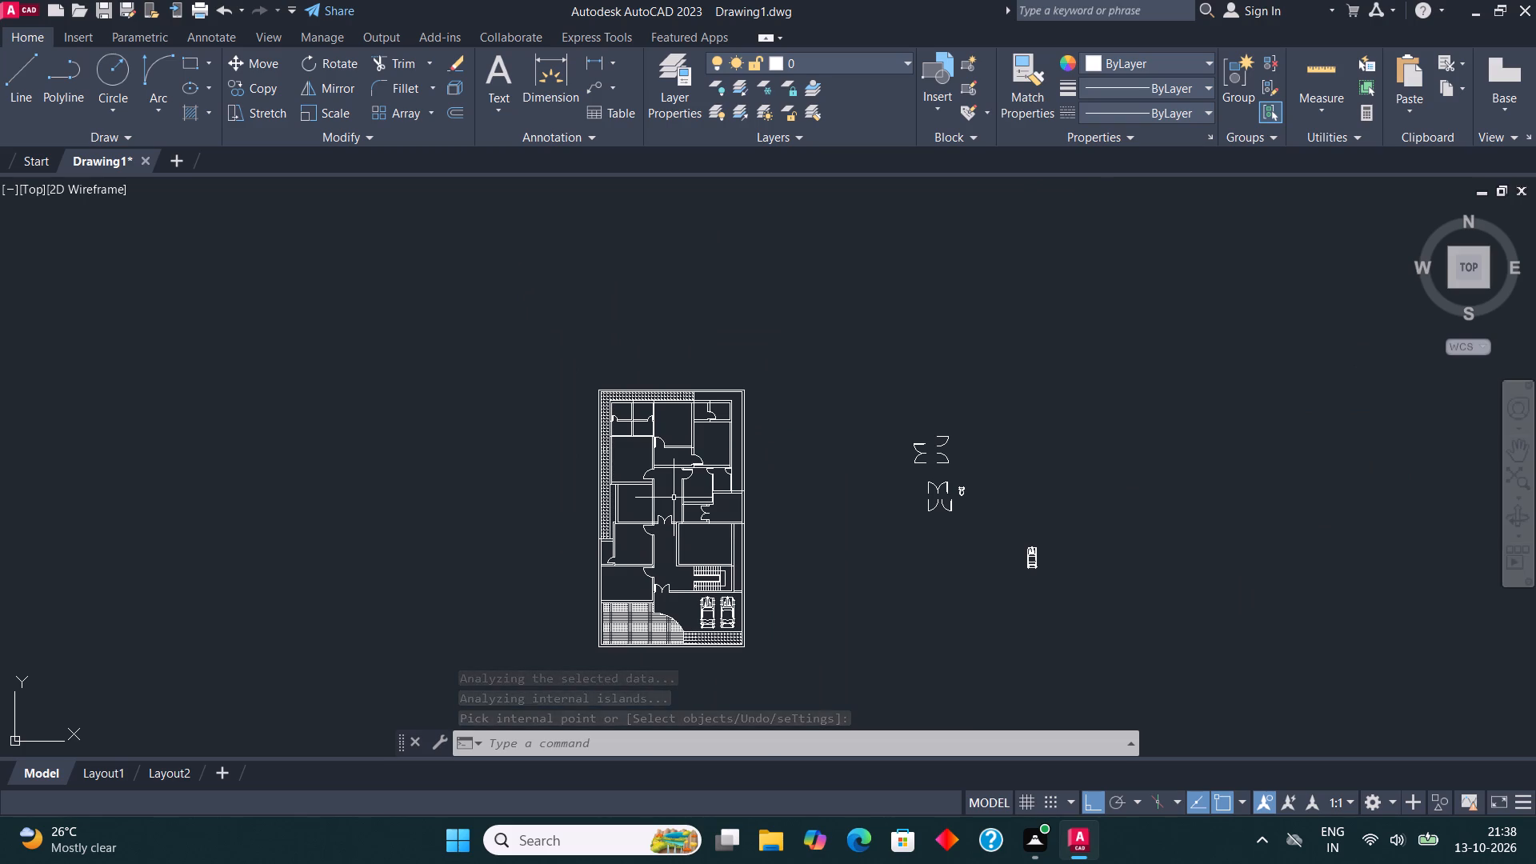
scroll(996, 479, up, 2)
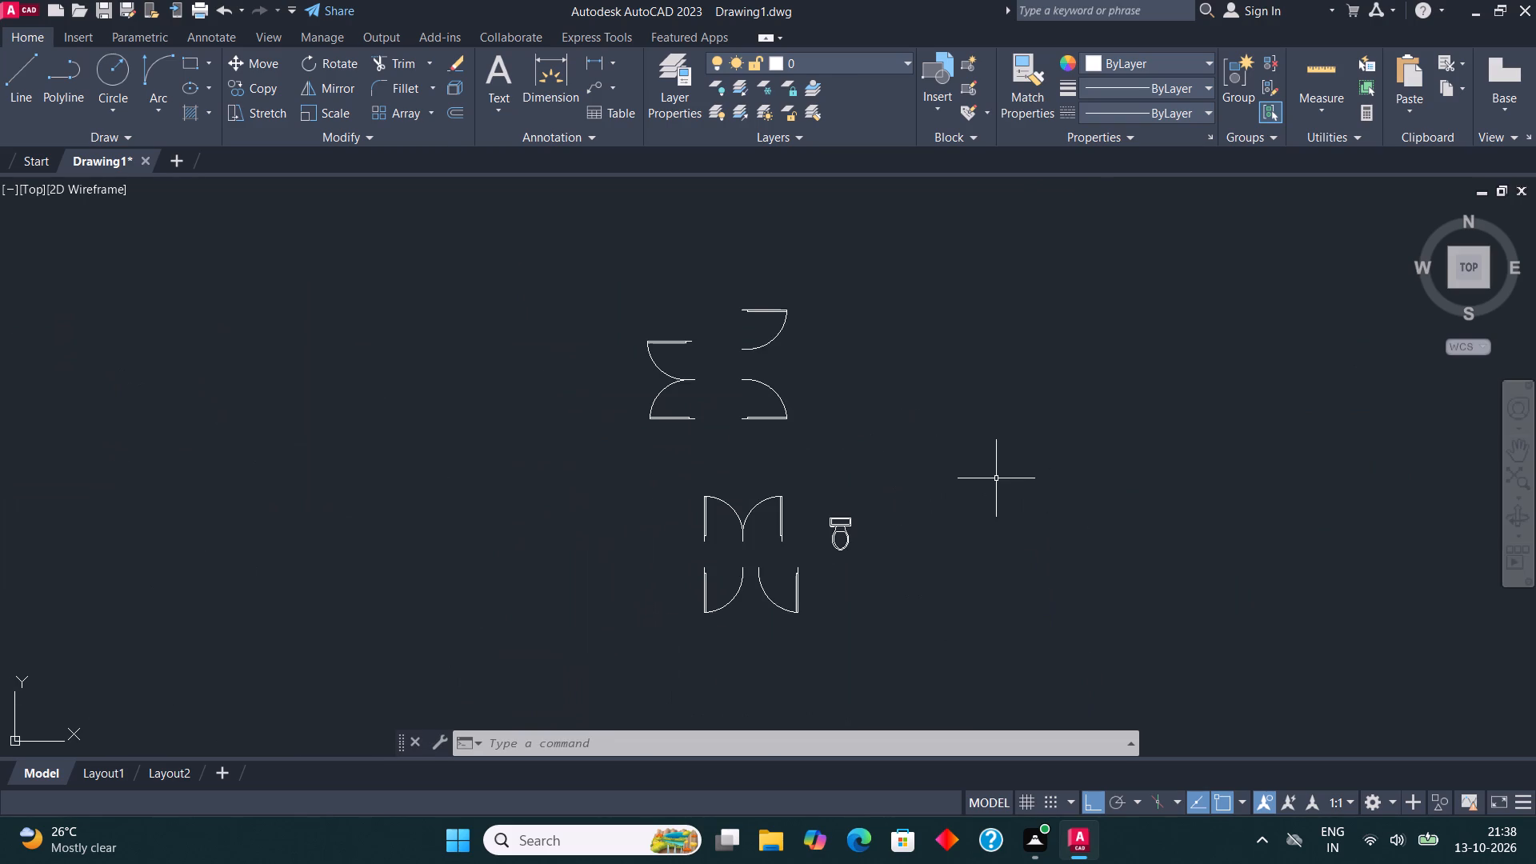
scroll(996, 478, up, 1)
middle_drag(966, 461, 902, 462)
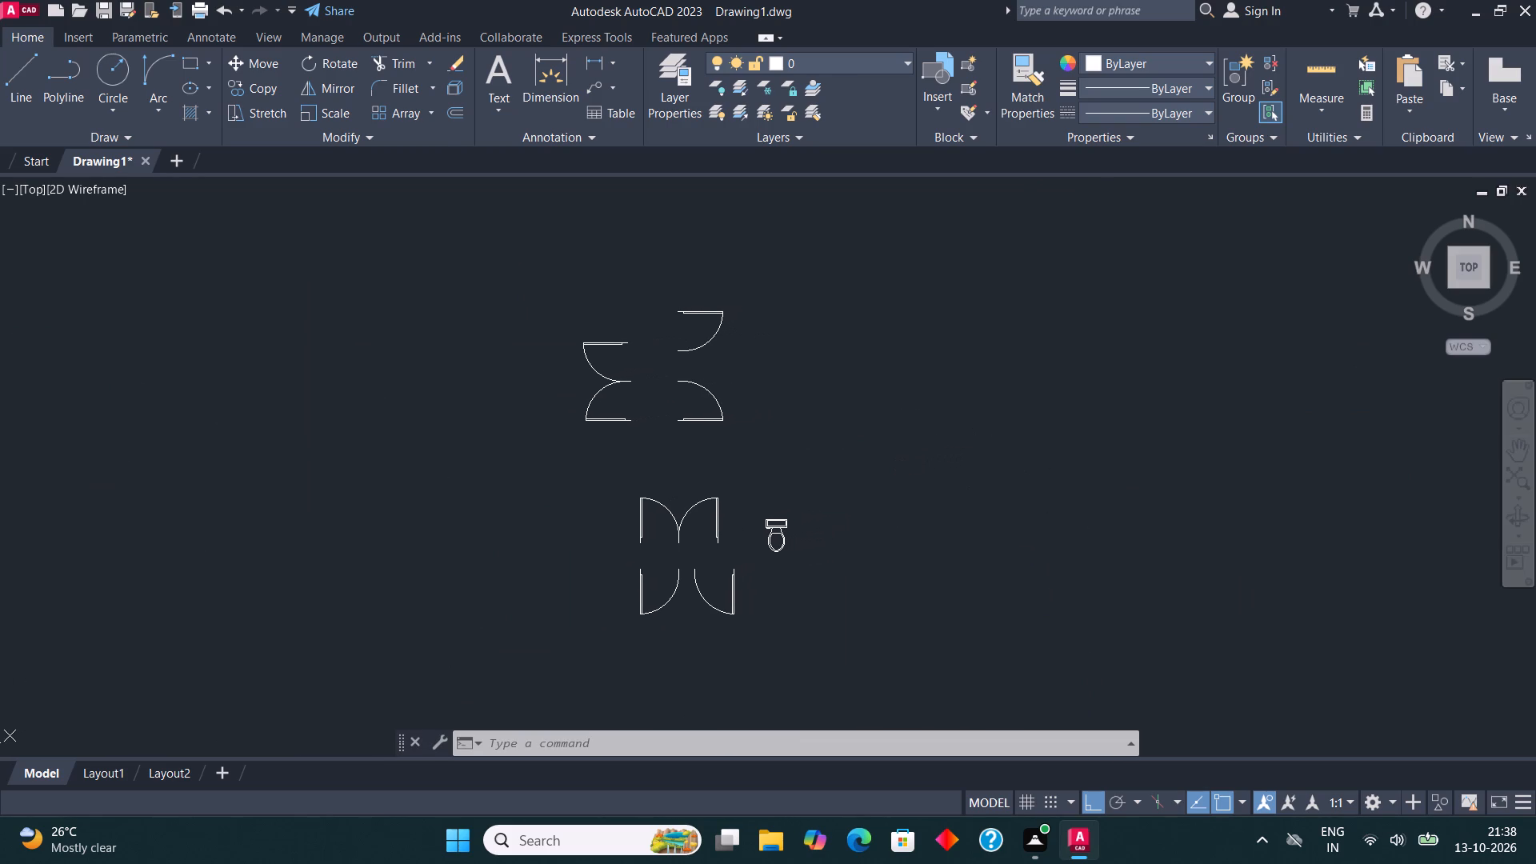
scroll(772, 495, up, 2)
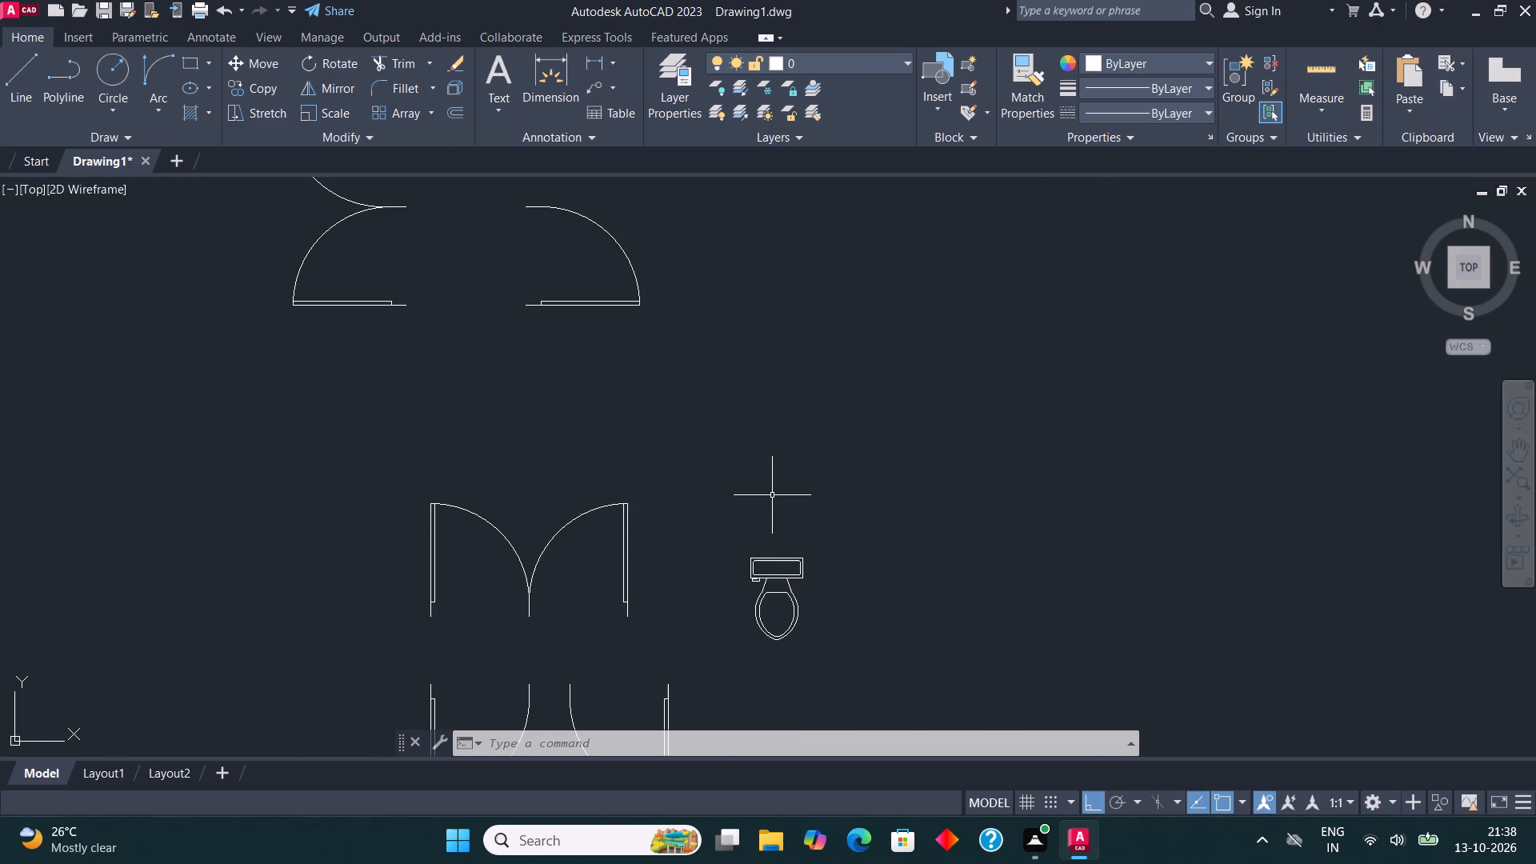
click(783, 573)
click(337, 83)
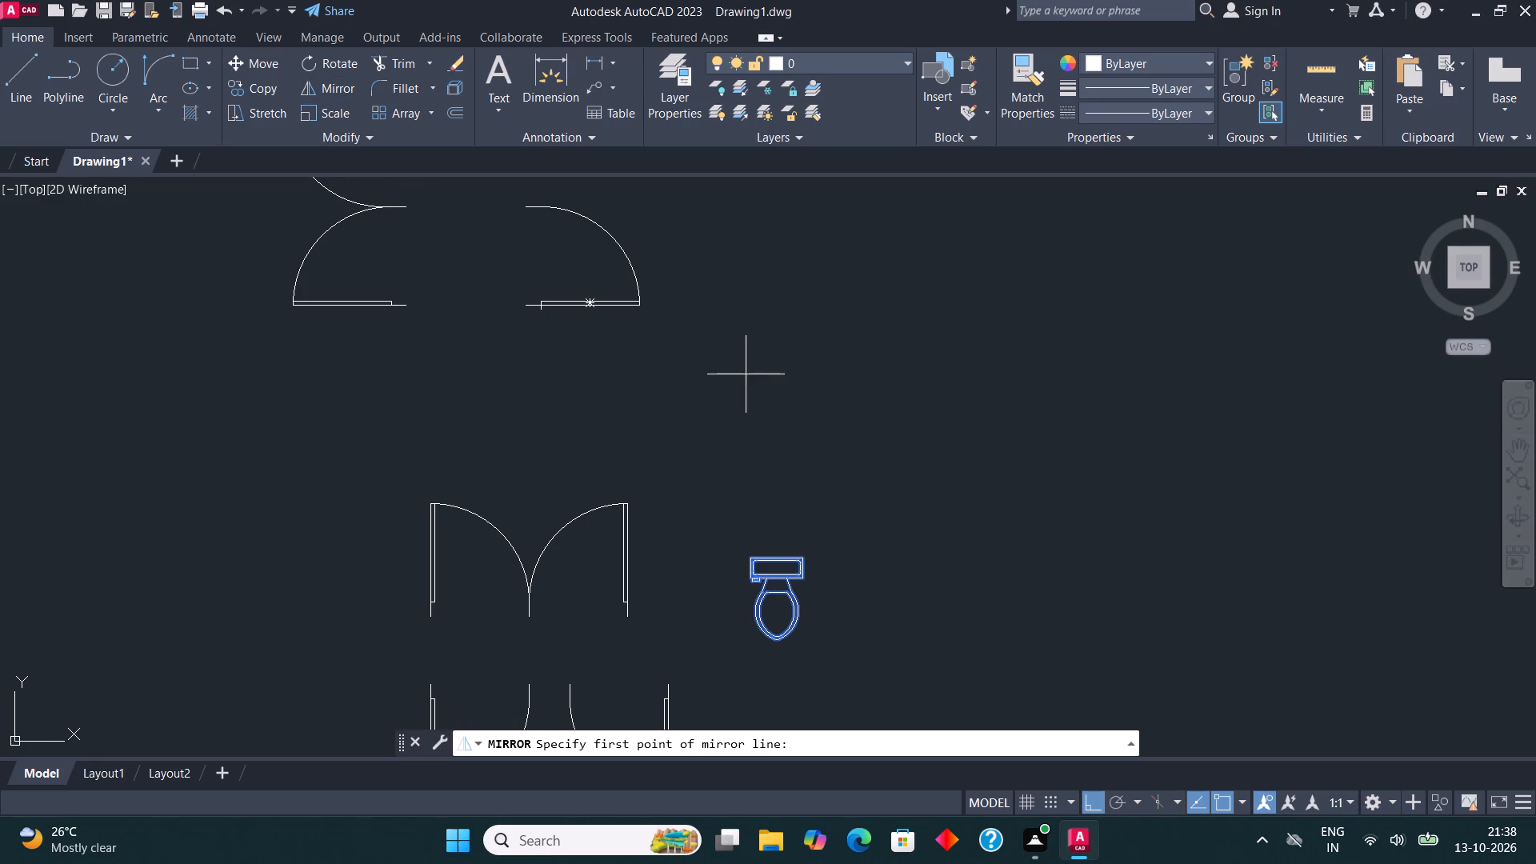
click(776, 523)
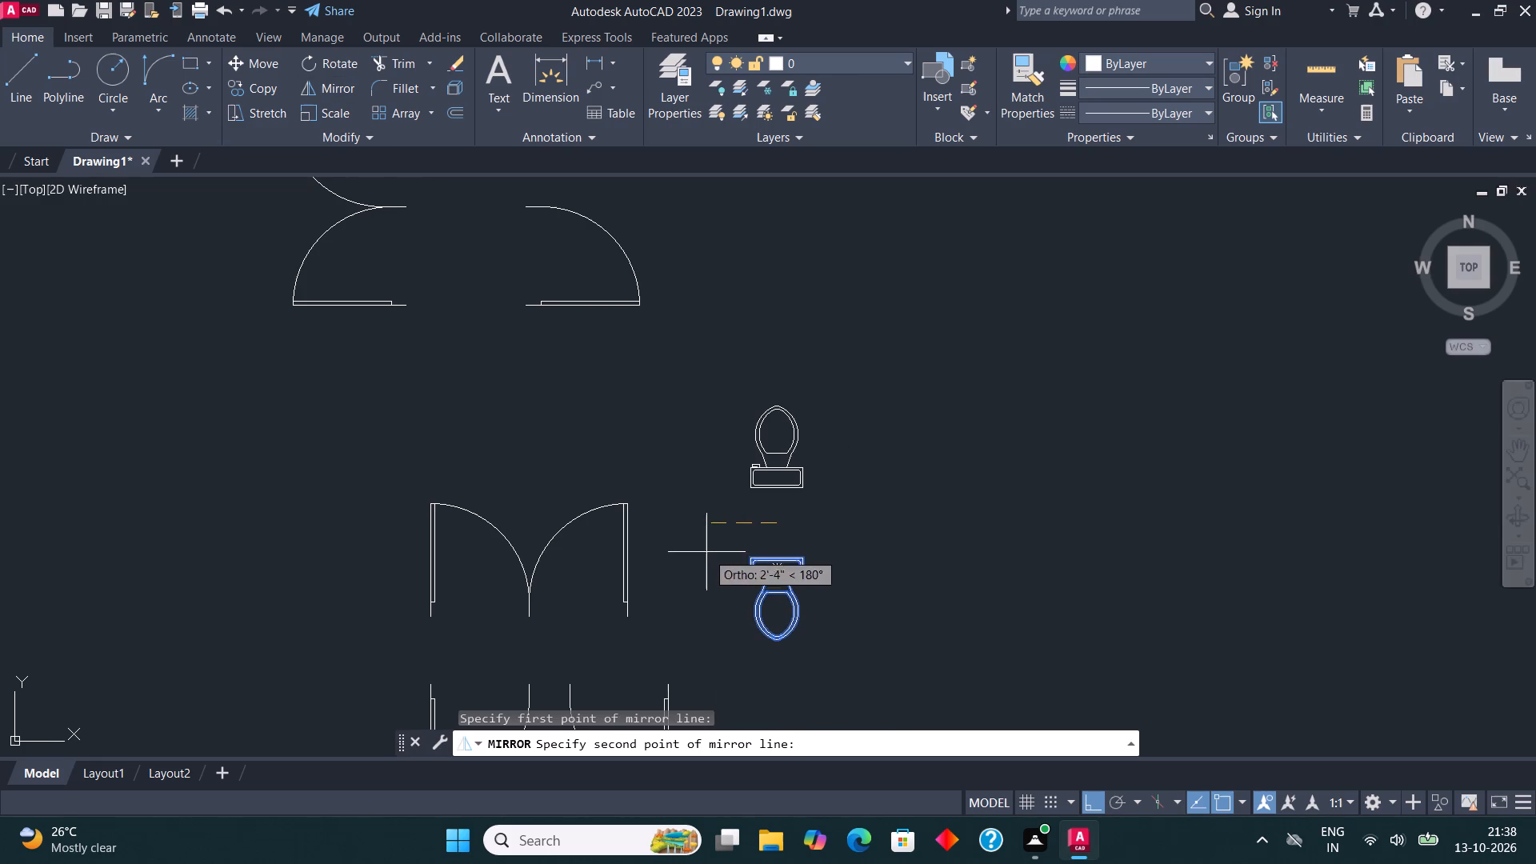
click(706, 552)
click(741, 737)
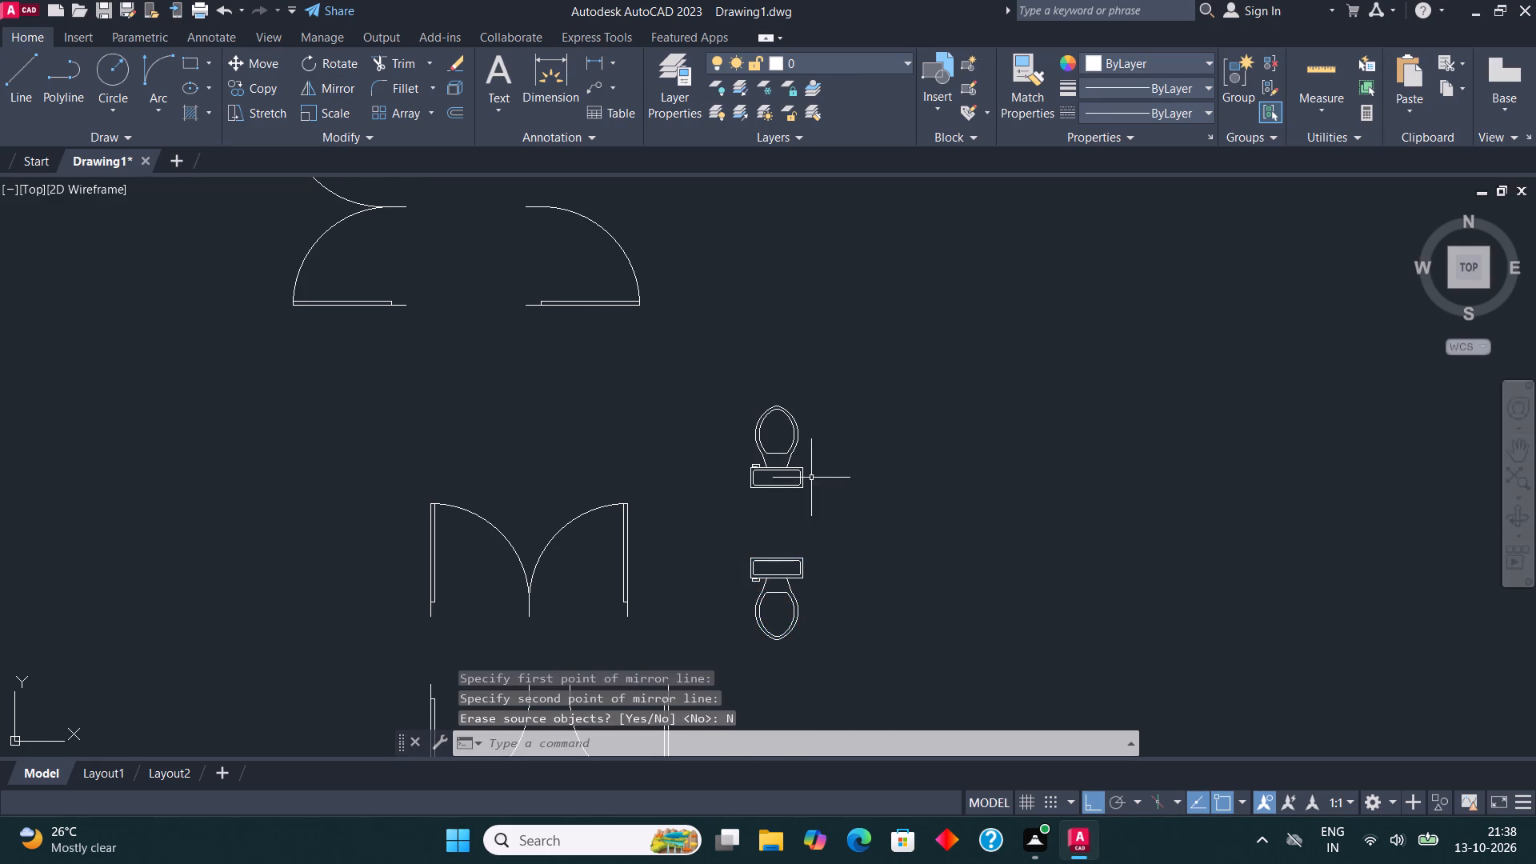
Copy the mirrored, upward-facing toilet symbol horizontally into the empty space east of it.
click(811, 475)
click(670, 441)
click(257, 78)
click(738, 431)
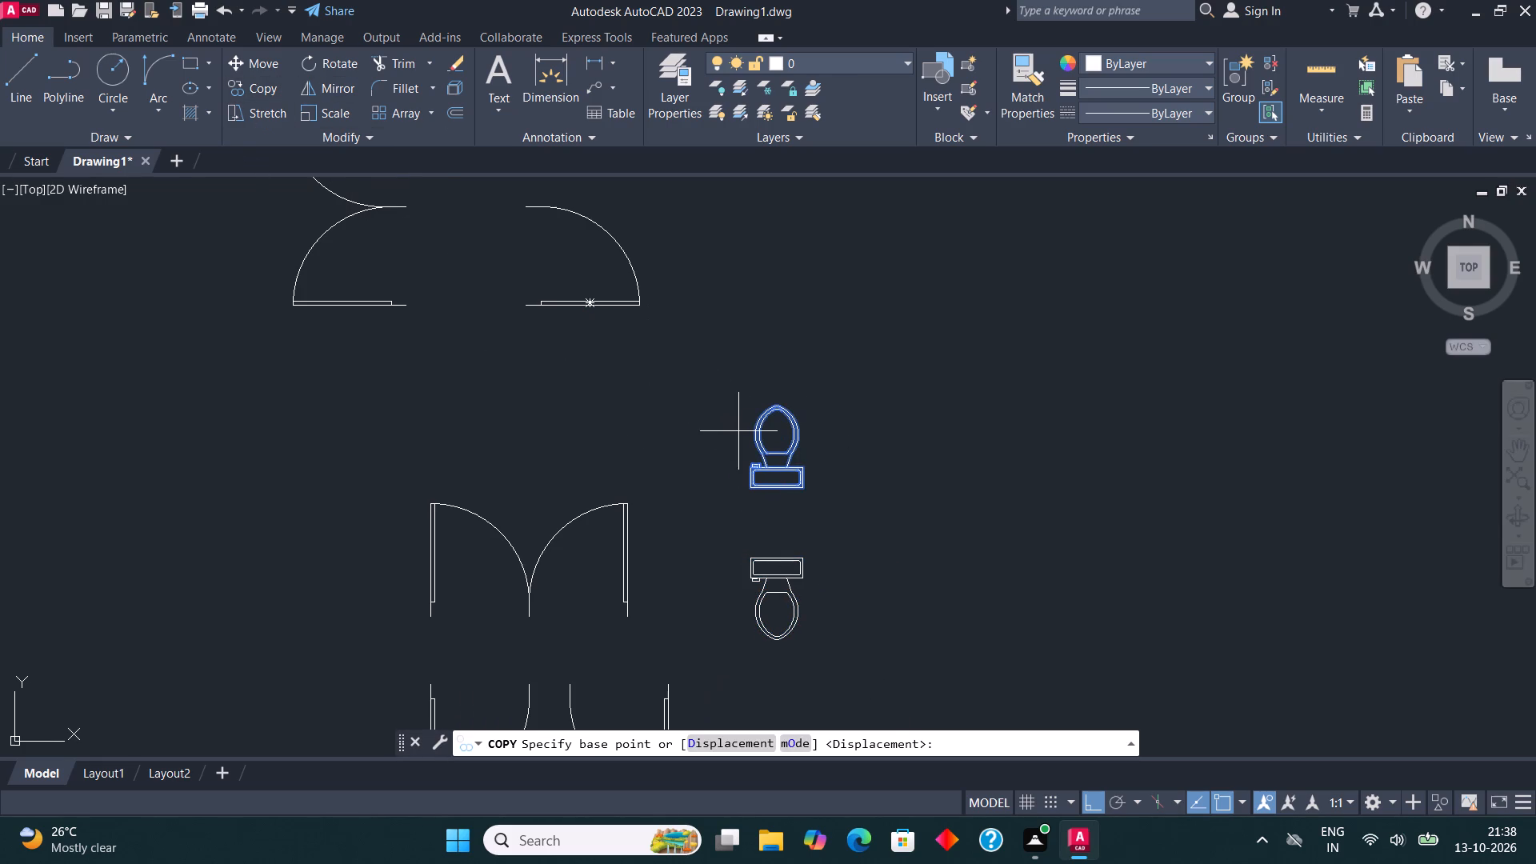
middle_drag(724, 430, 547, 425)
click(846, 435)
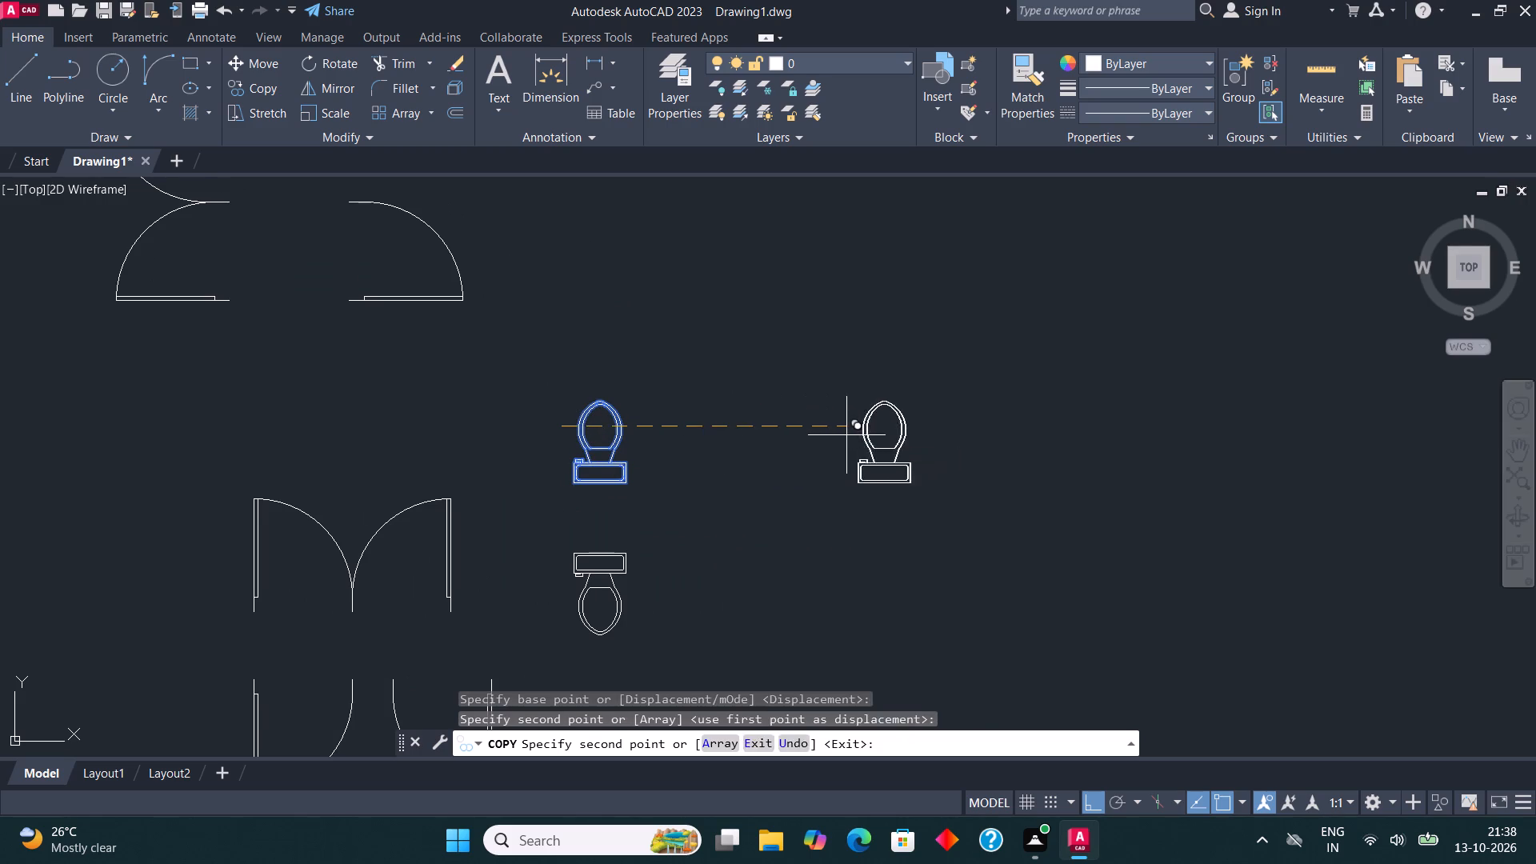
key(Escape)
Rotate the copied toilet symbol 270° so its bowl points east.
click(878, 456)
click(847, 418)
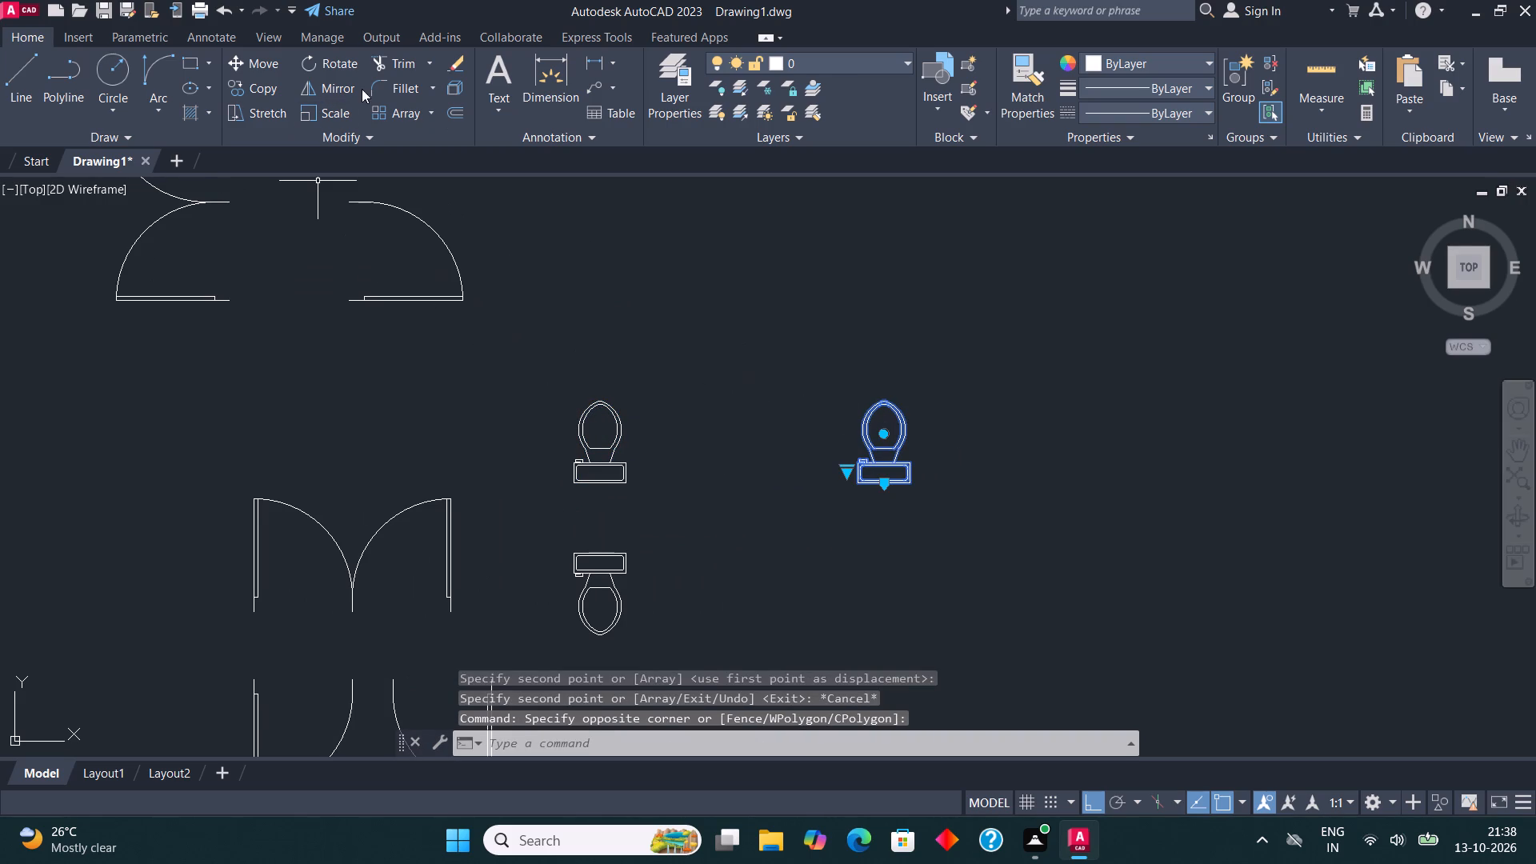
click(330, 52)
click(893, 437)
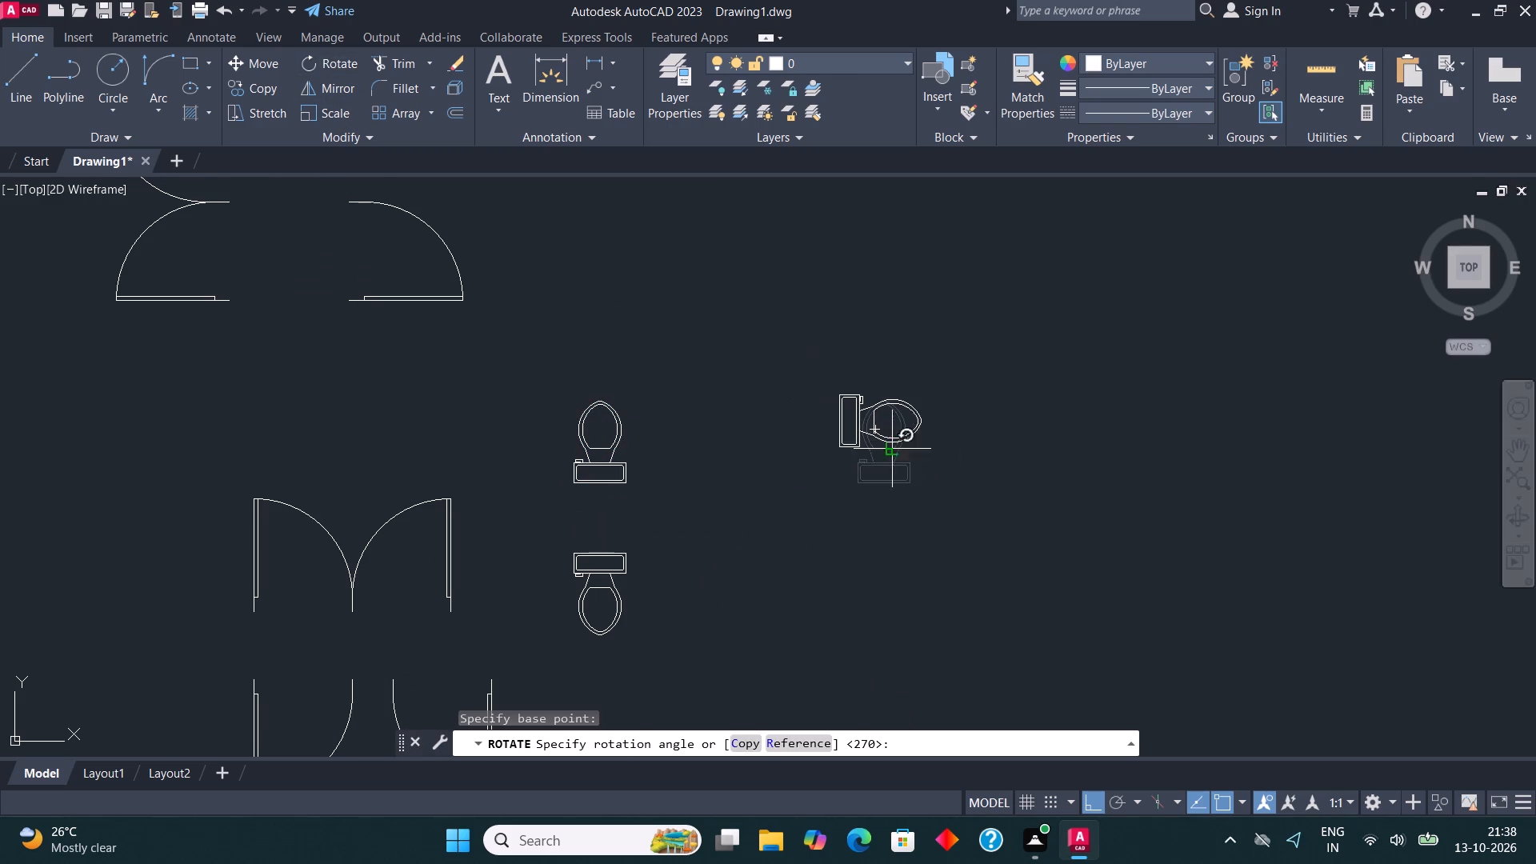
click(903, 505)
click(813, 429)
click(750, 500)
Mirror the east-facing toilet symbol about a vertical line on its tank side, keeping the original.
click(898, 417)
click(818, 399)
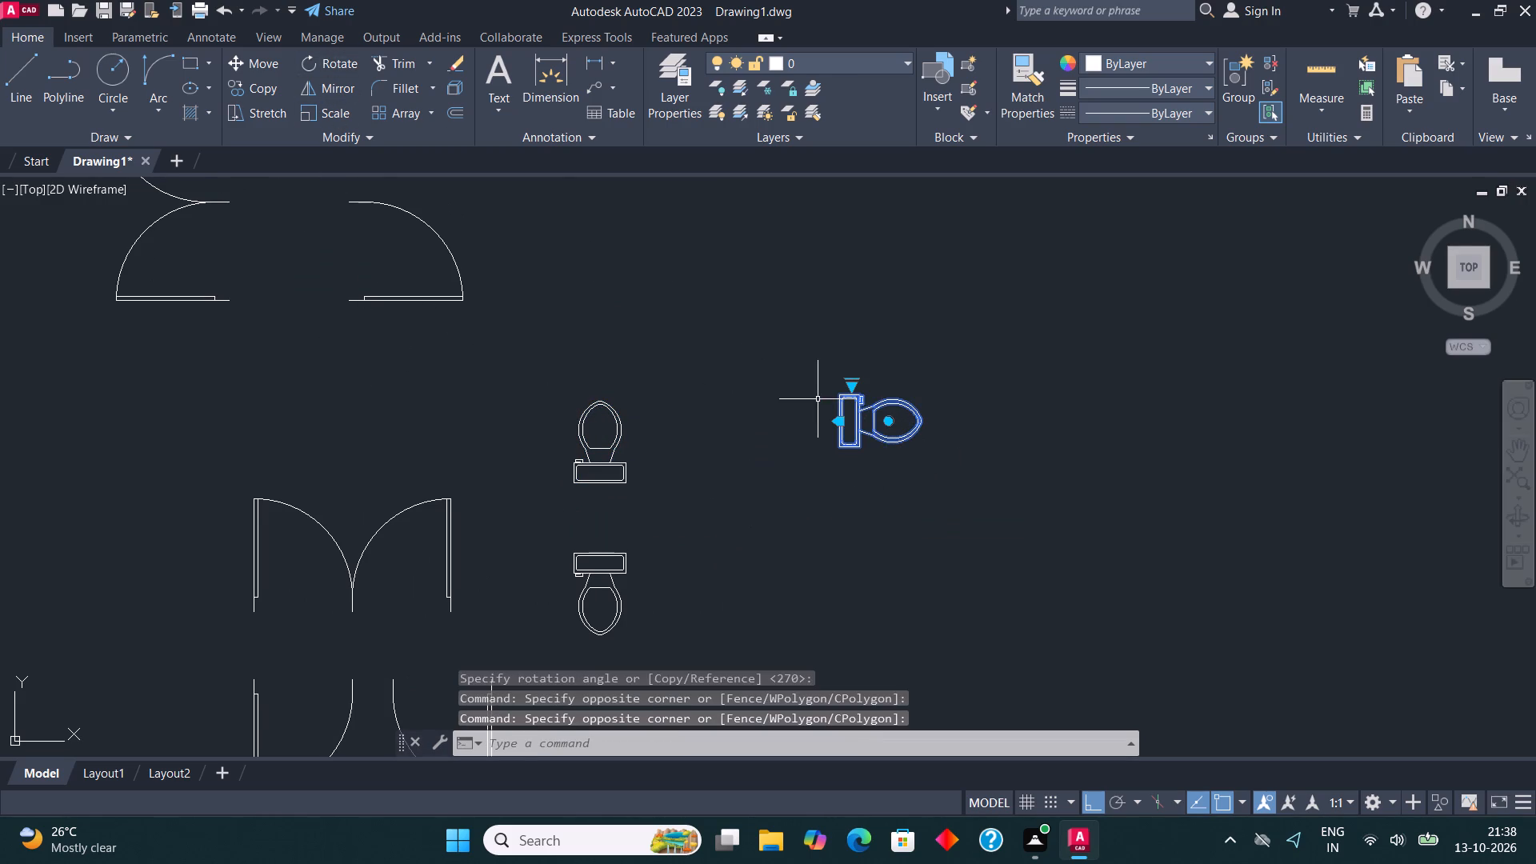
click(346, 78)
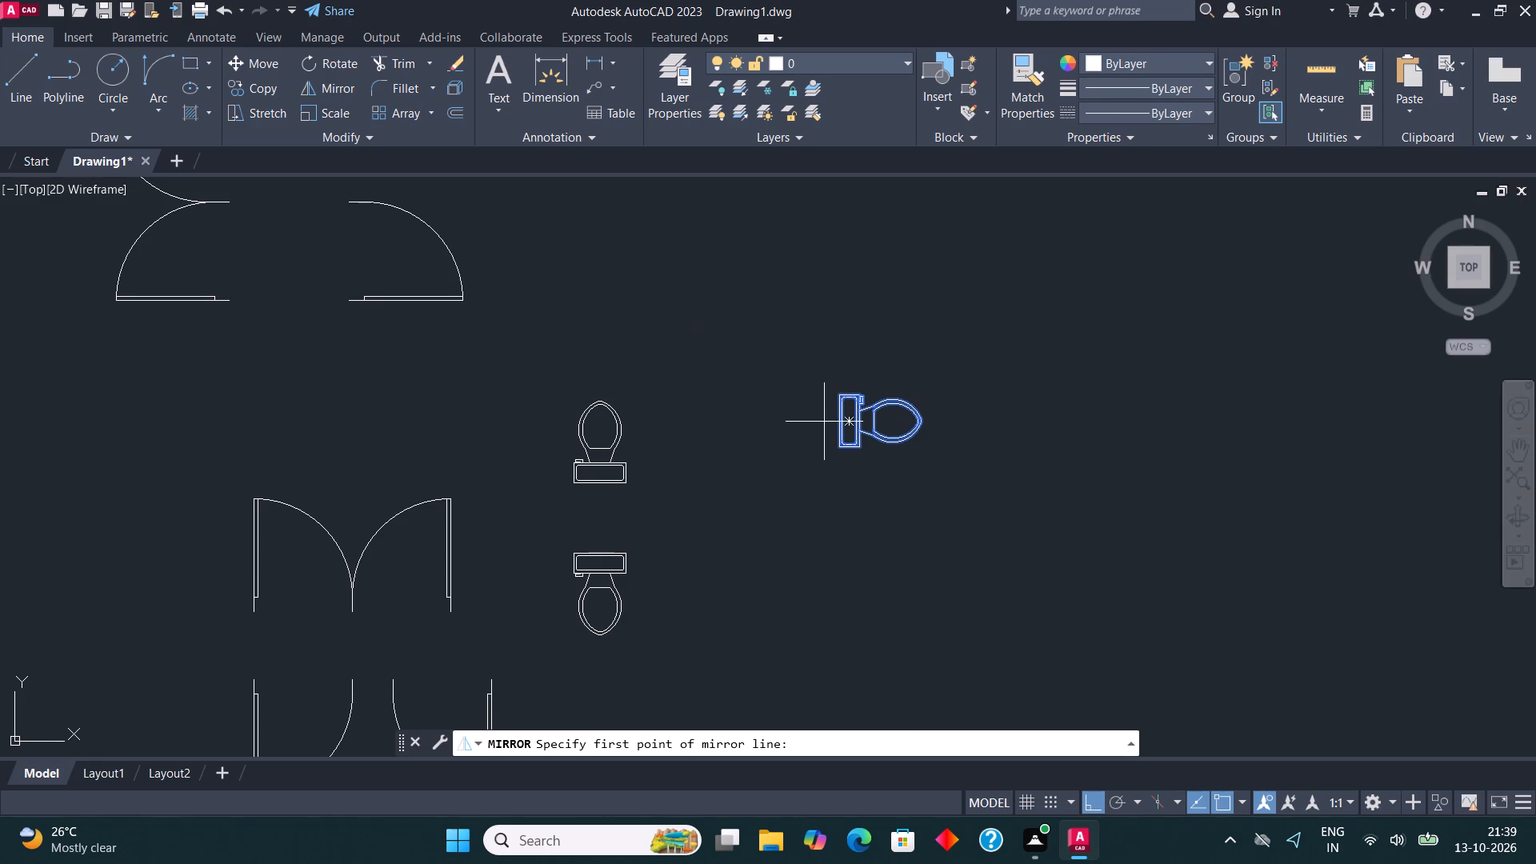
click(824, 422)
click(816, 371)
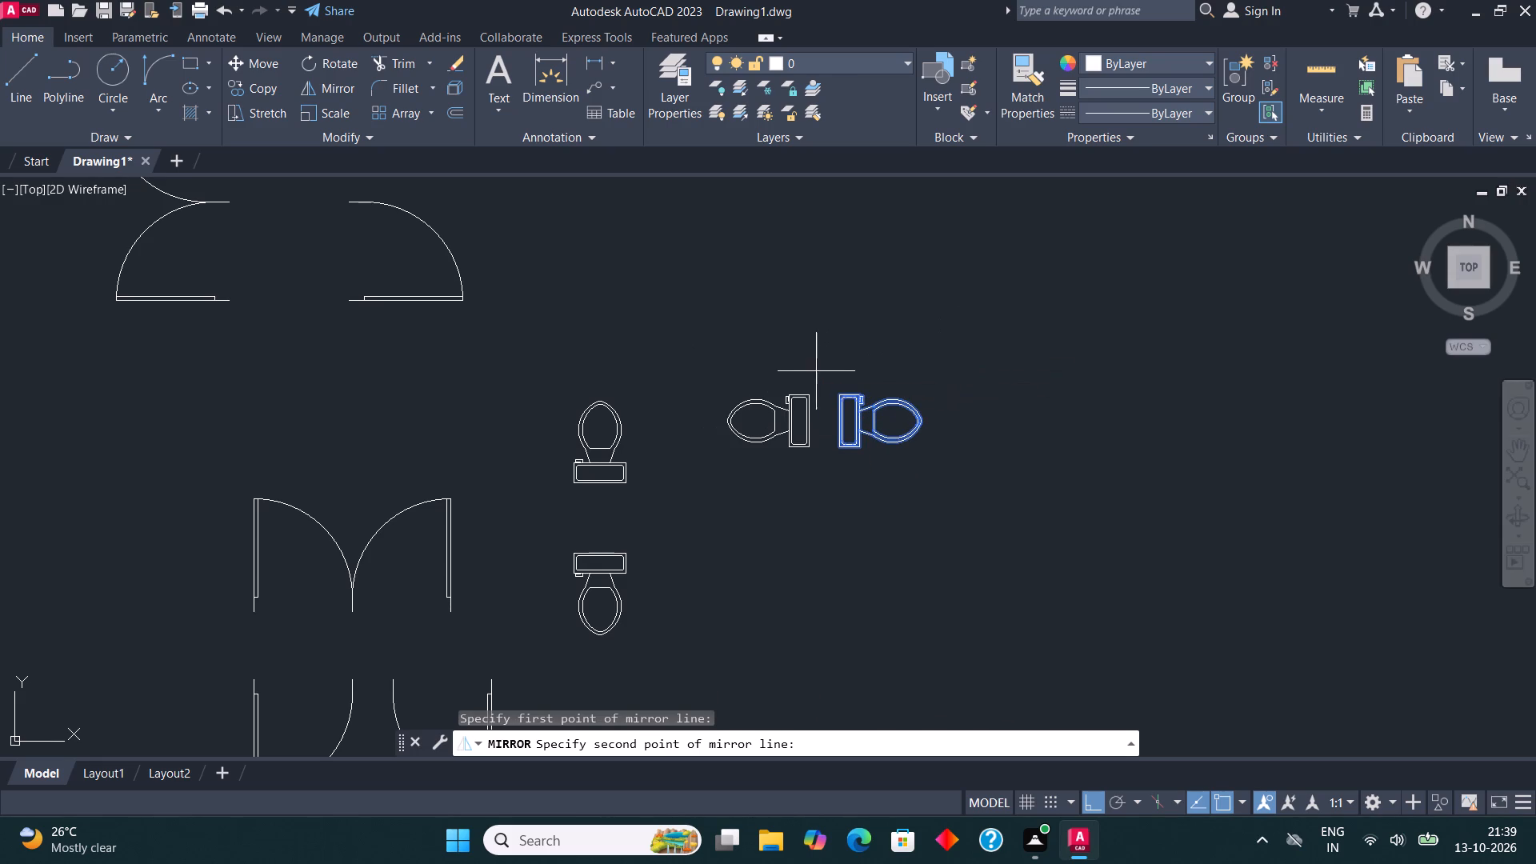
click(738, 738)
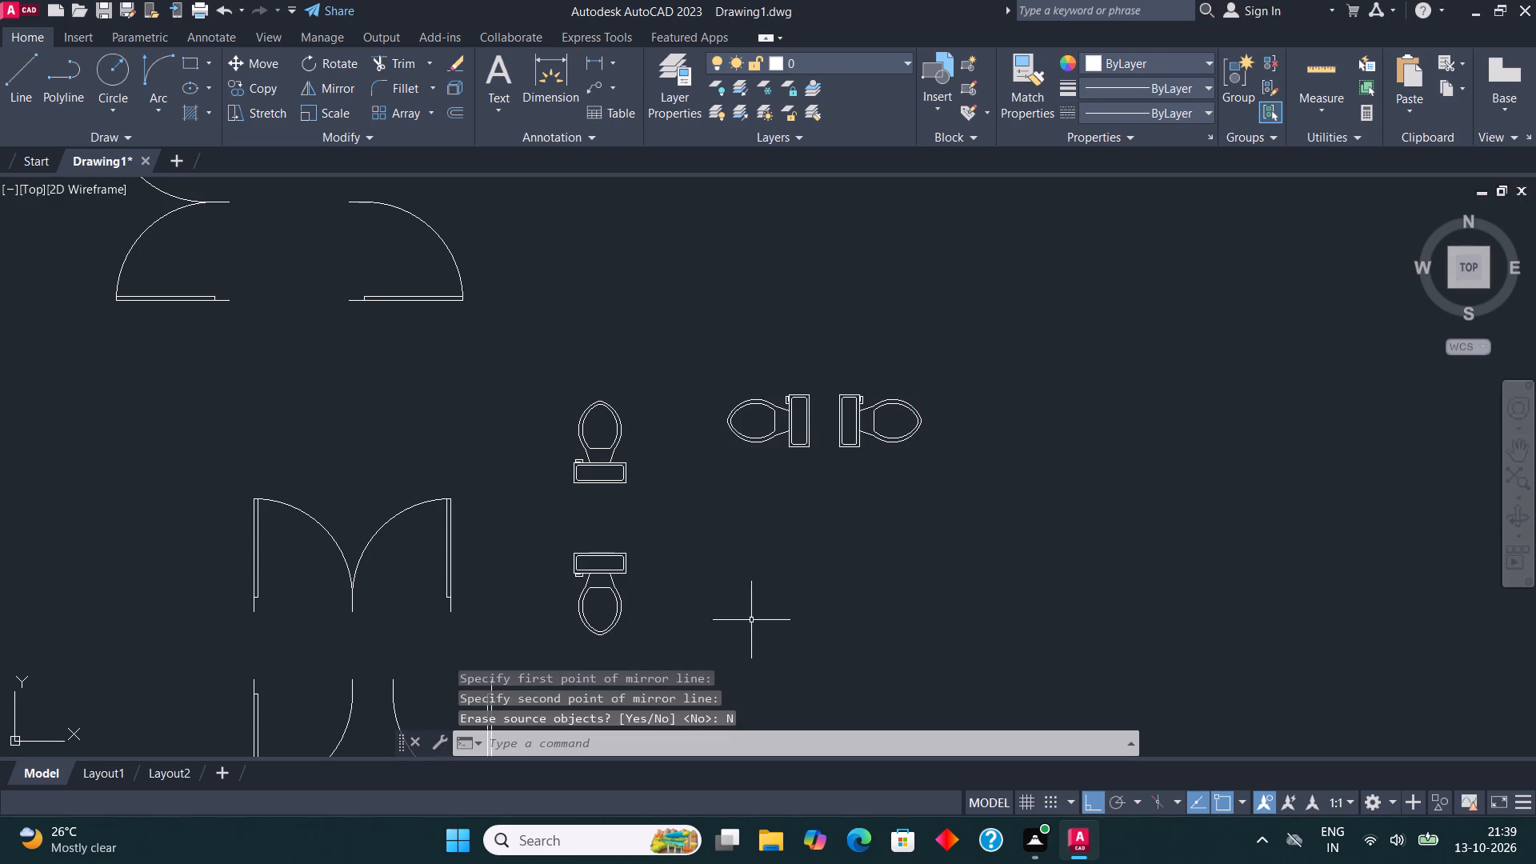
Copy the downward-facing toilet symbol by its tank's upper corner onto the top wall of the northeast bathroom, with Ortho off.
click(599, 554)
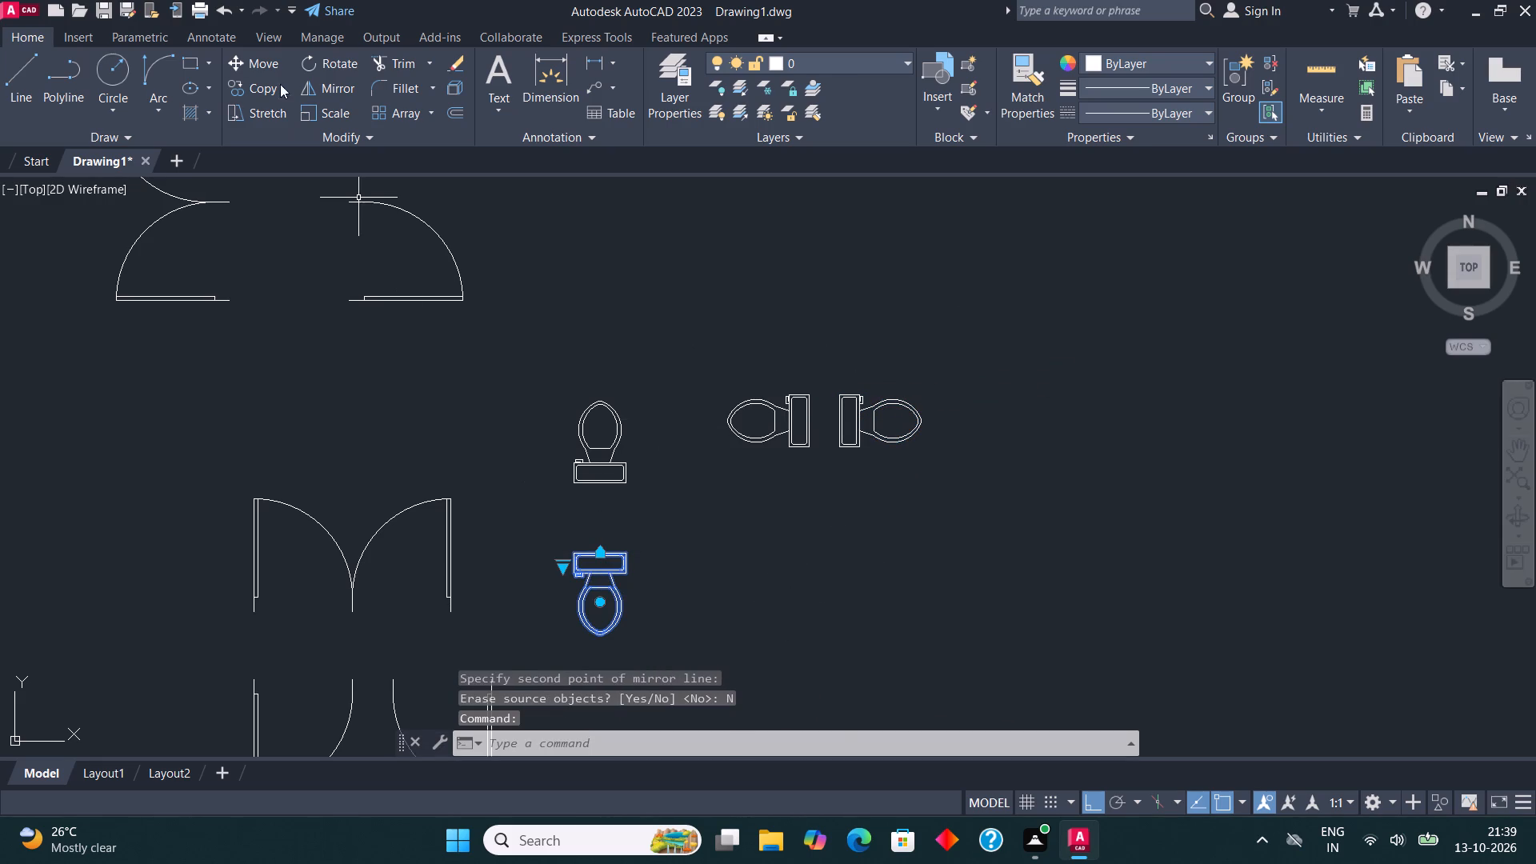
click(260, 86)
click(624, 552)
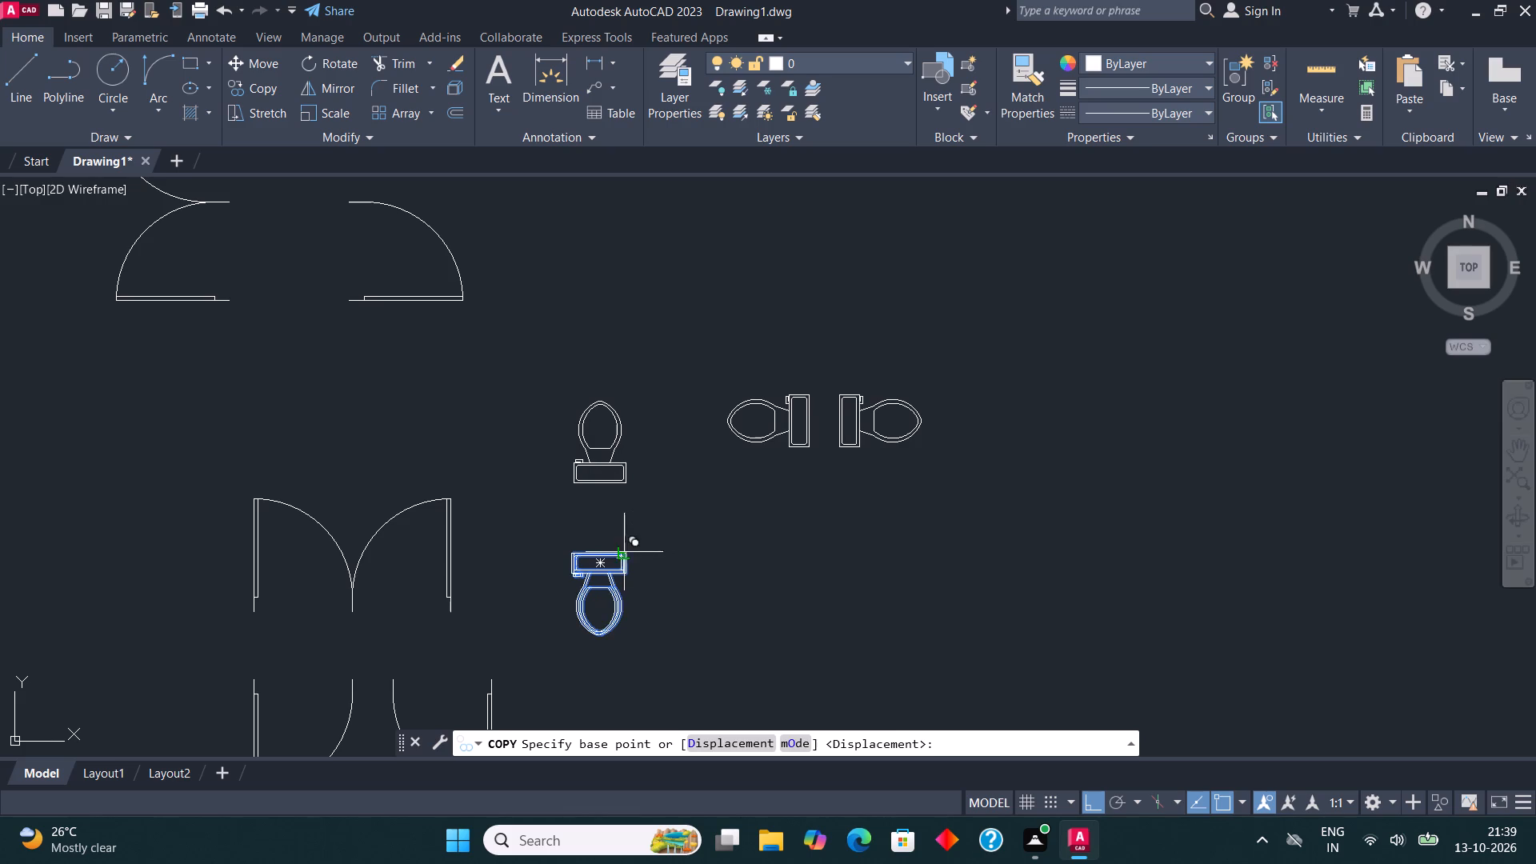
key(F8)
scroll(841, 503, down, 4)
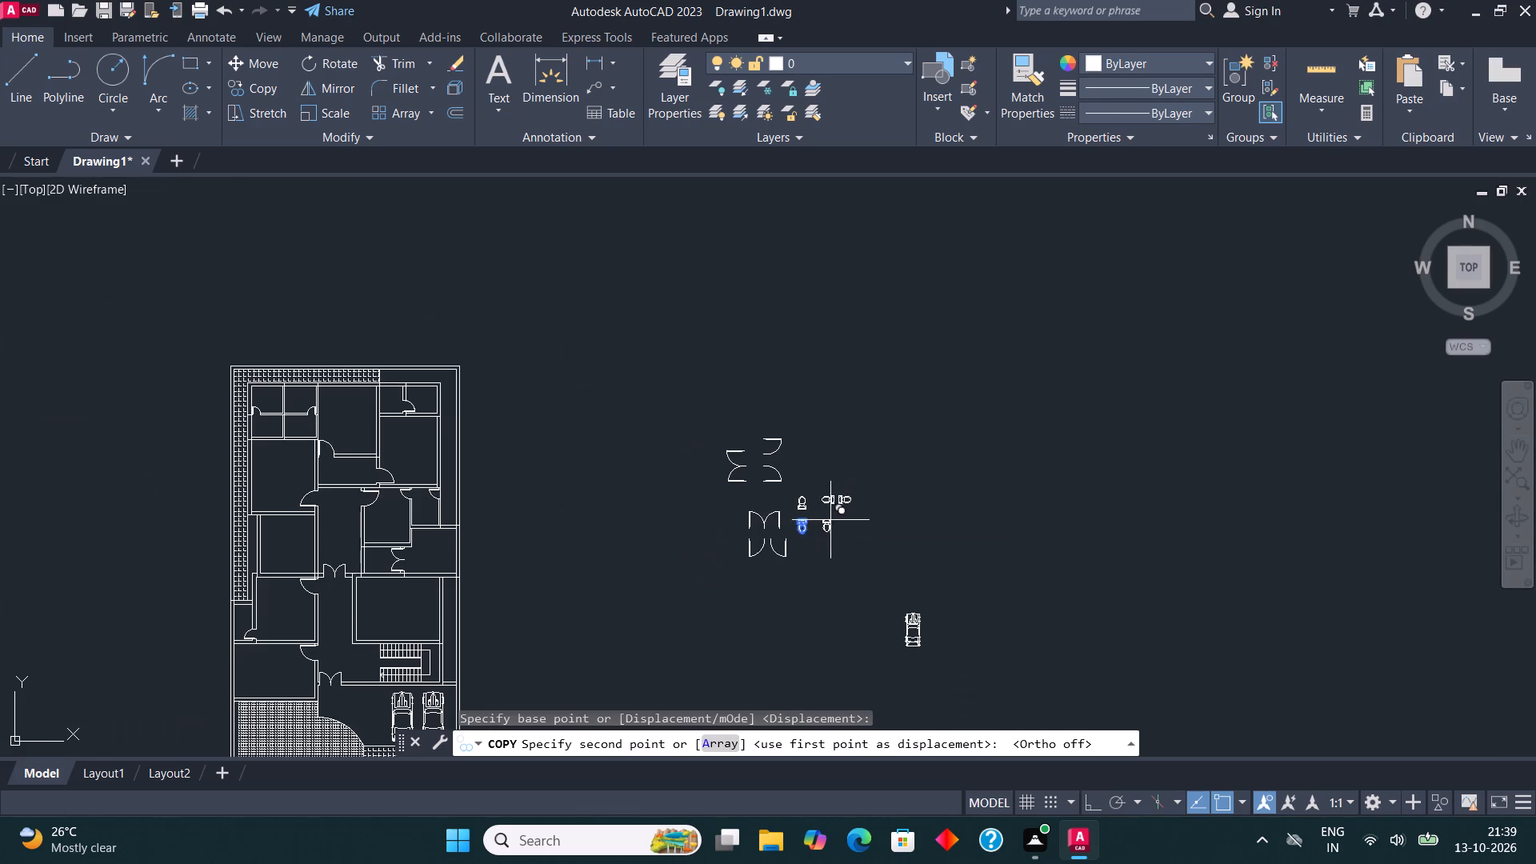
scroll(410, 387, up, 5)
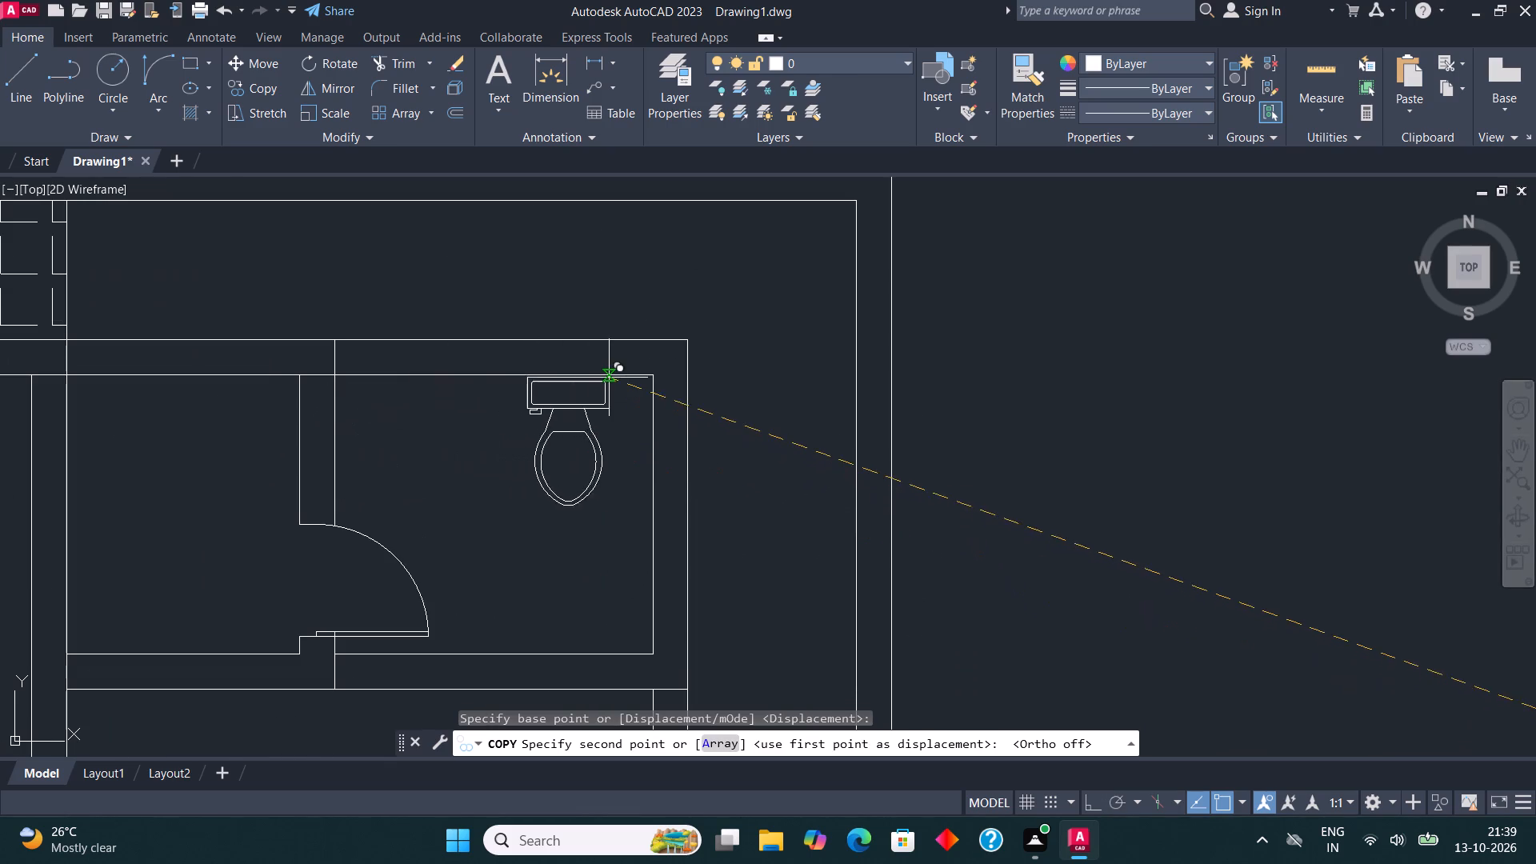
click(595, 376)
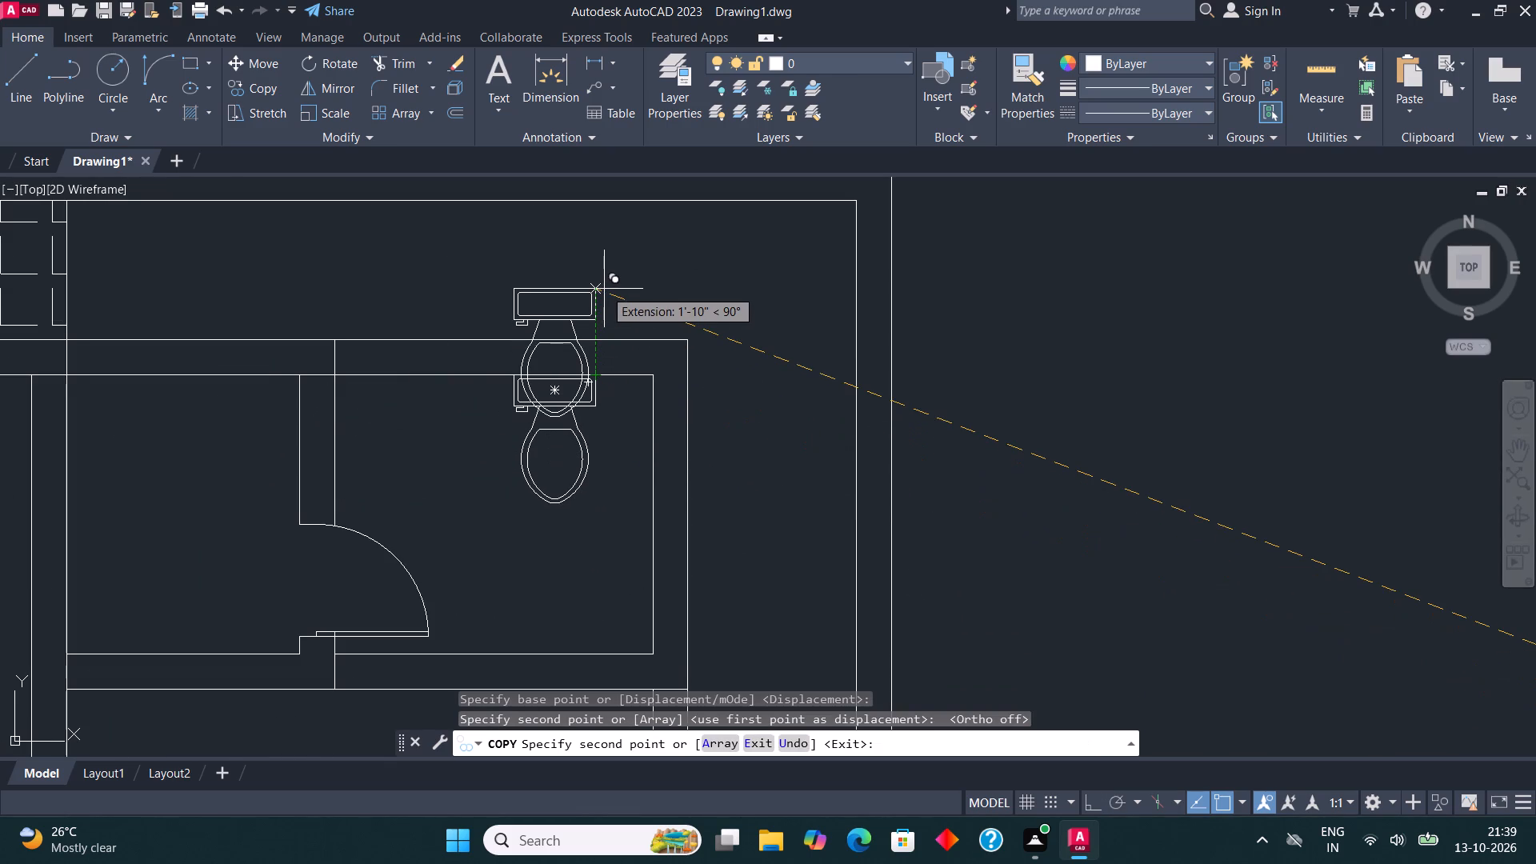
Place copies of the toilet against the top walls of the two adjoining northwest bathrooms.
scroll(712, 374, down, 2)
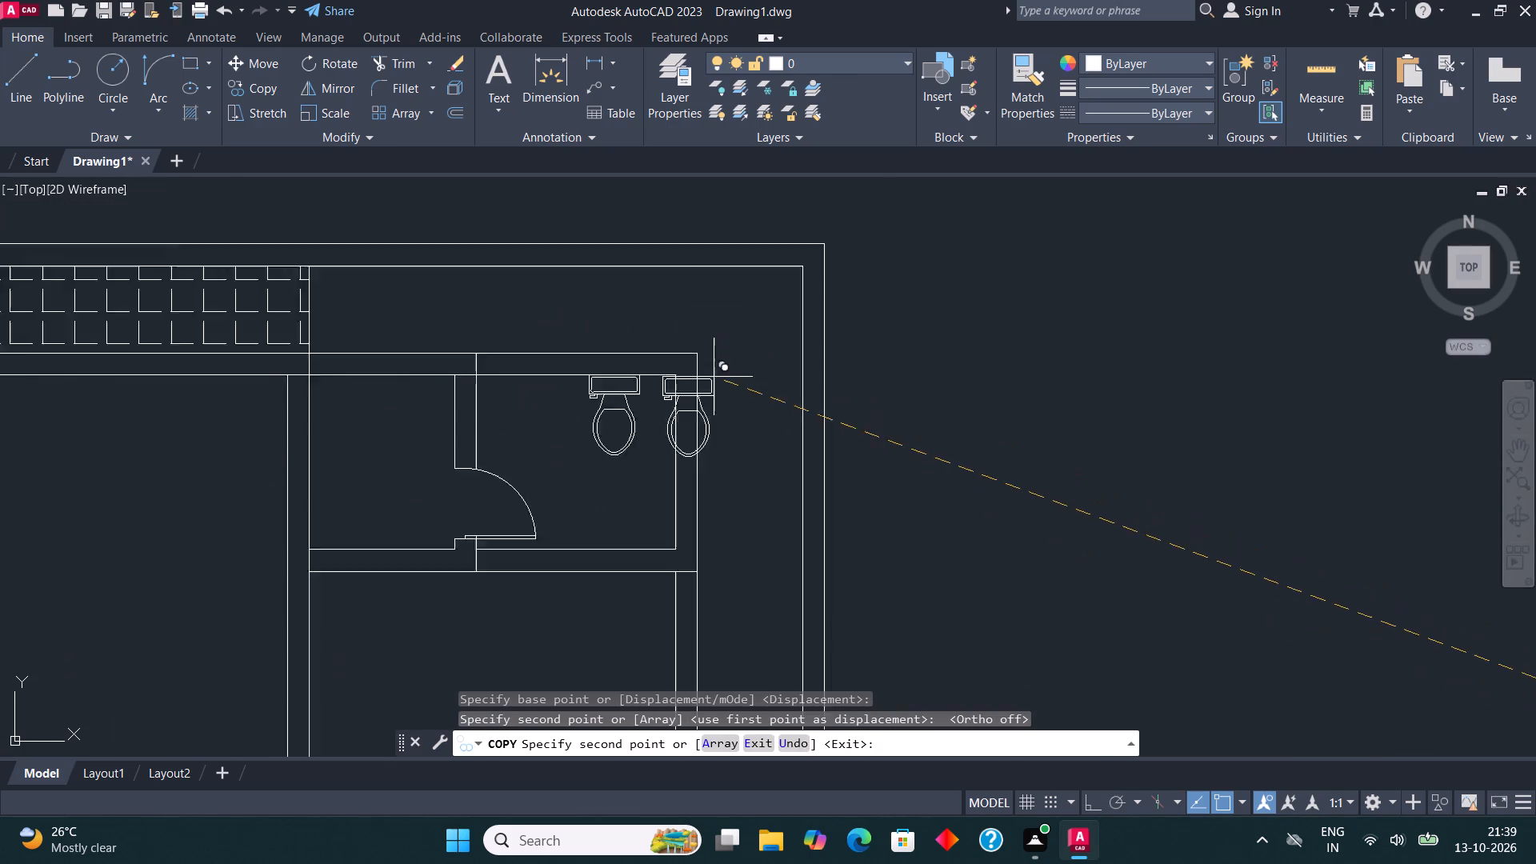
scroll(714, 378, down, 1)
scroll(334, 386, up, 3)
click(376, 367)
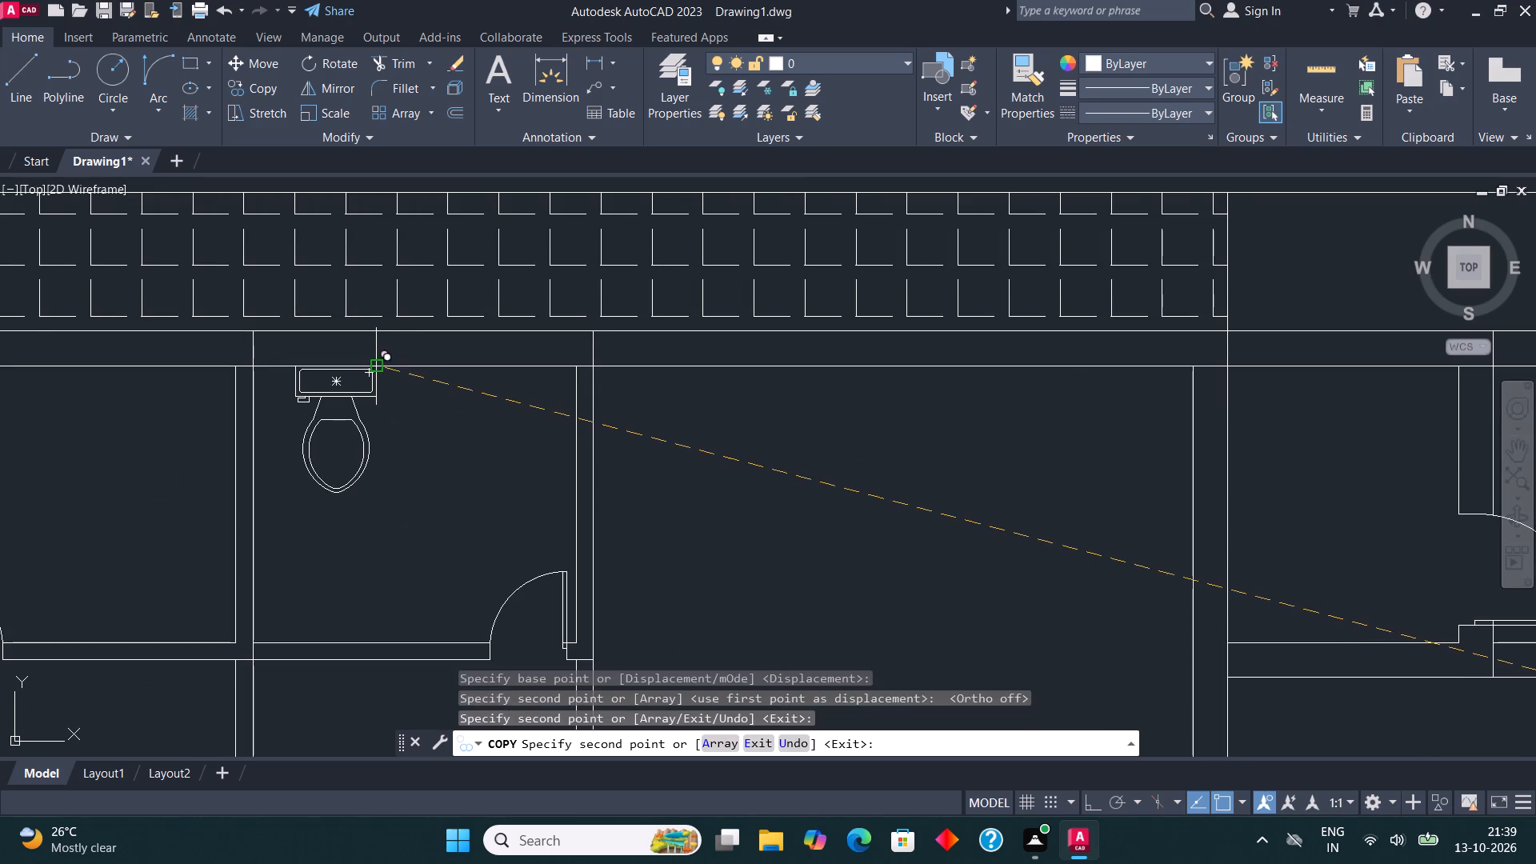
scroll(375, 377, down, 3)
scroll(318, 376, up, 3)
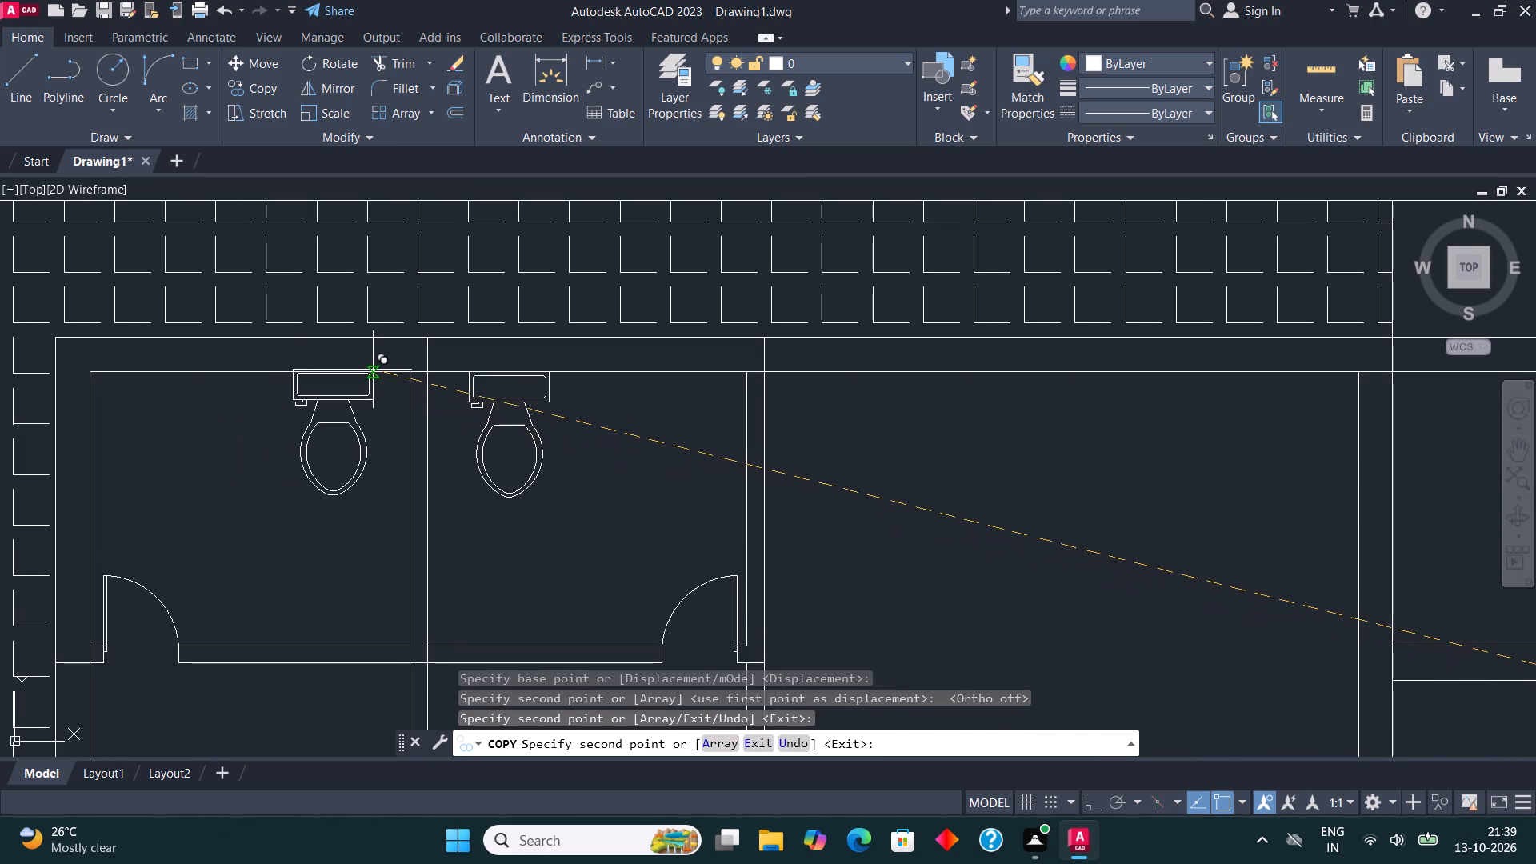
click(373, 370)
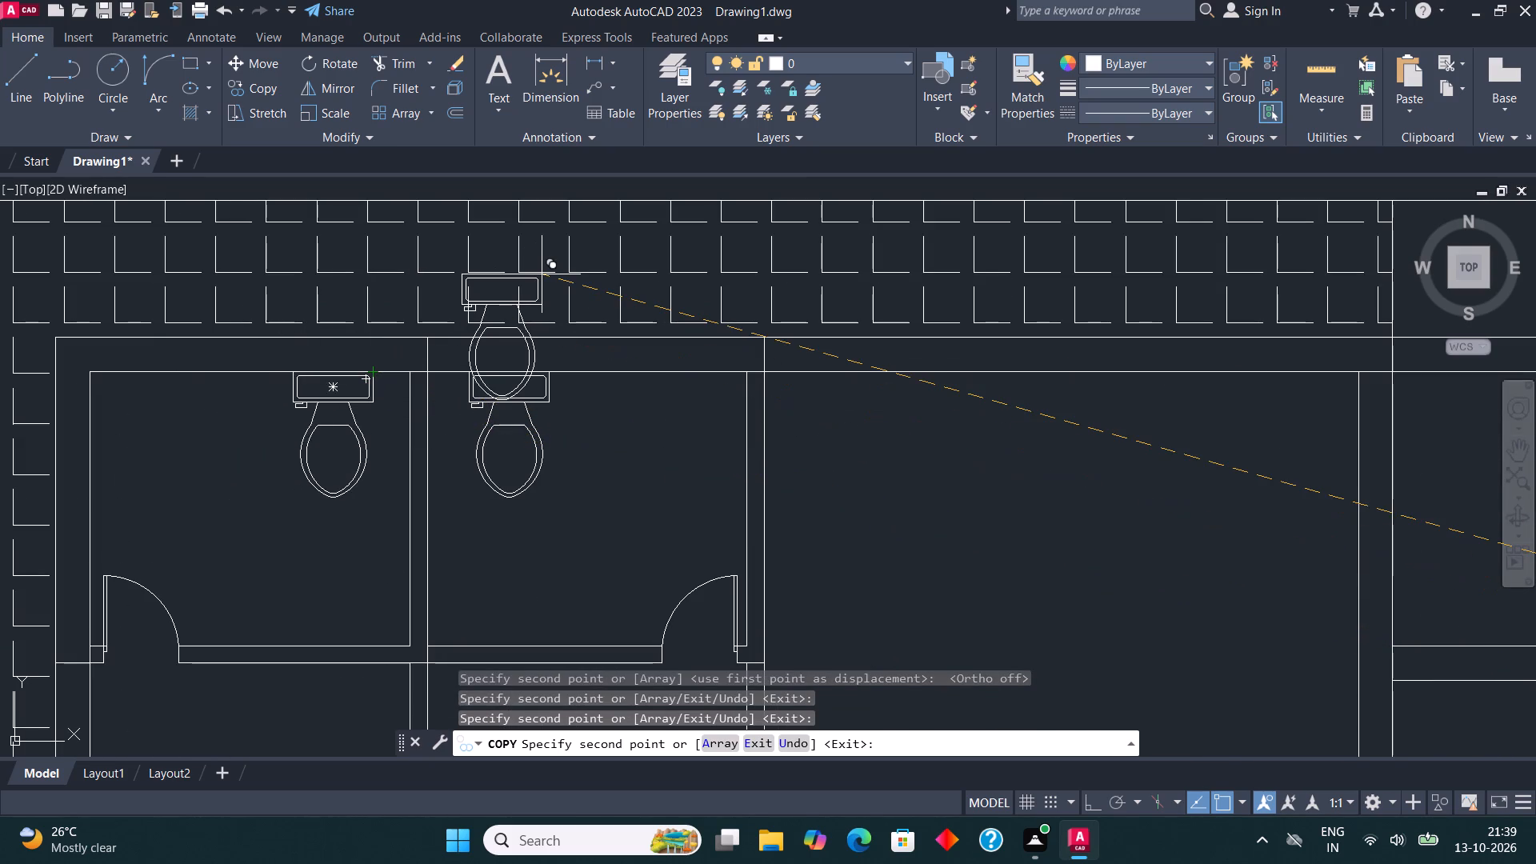
Place another toilet copy against the top wall of the small west bathroom and end the Copy command.
scroll(629, 251, down, 2)
scroll(618, 350, down, 4)
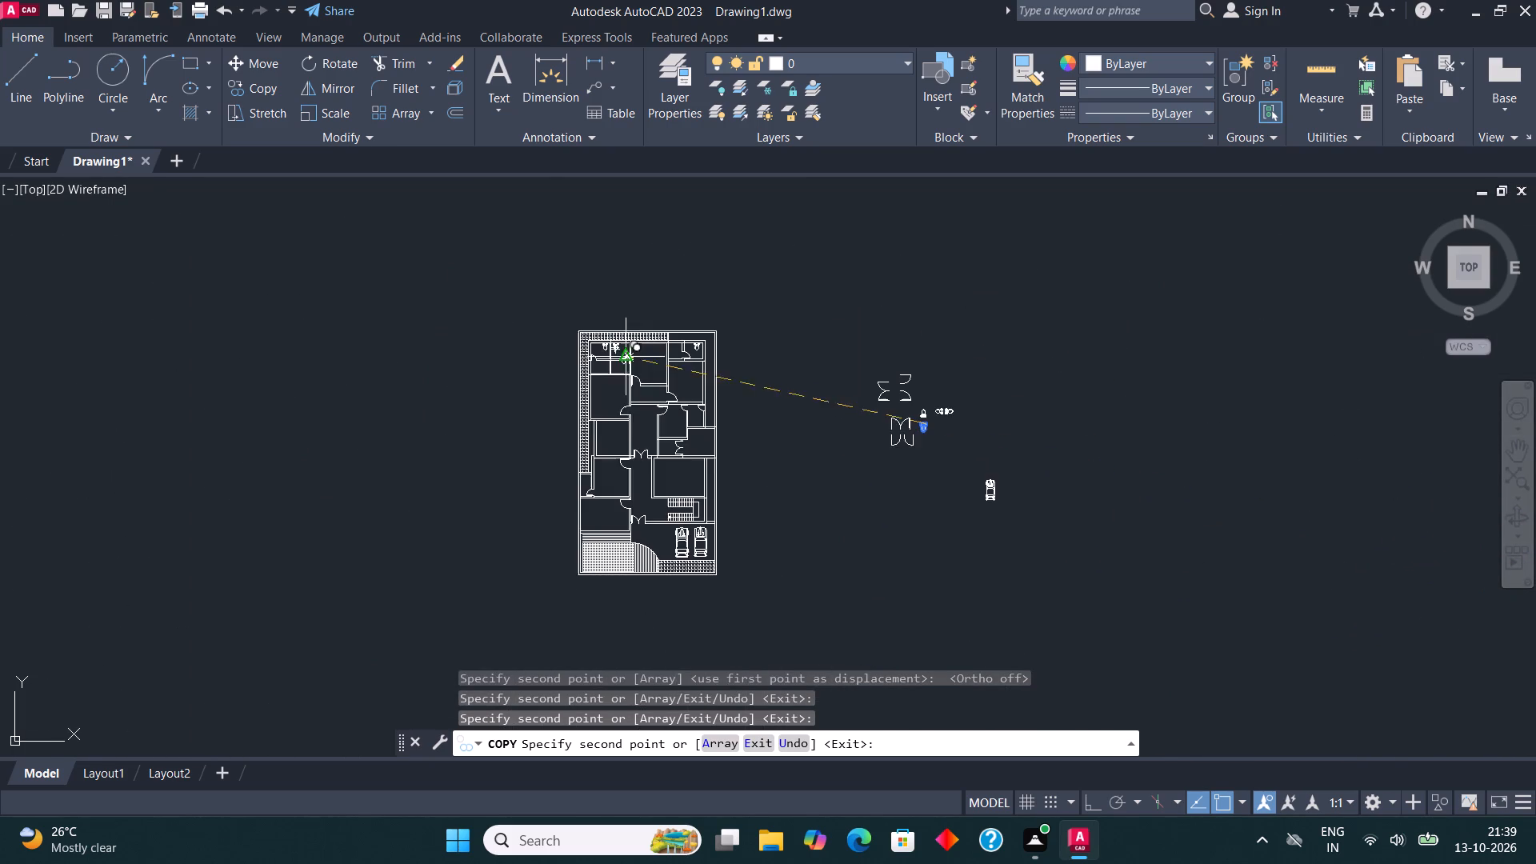
scroll(600, 492, up, 4)
scroll(488, 400, up, 3)
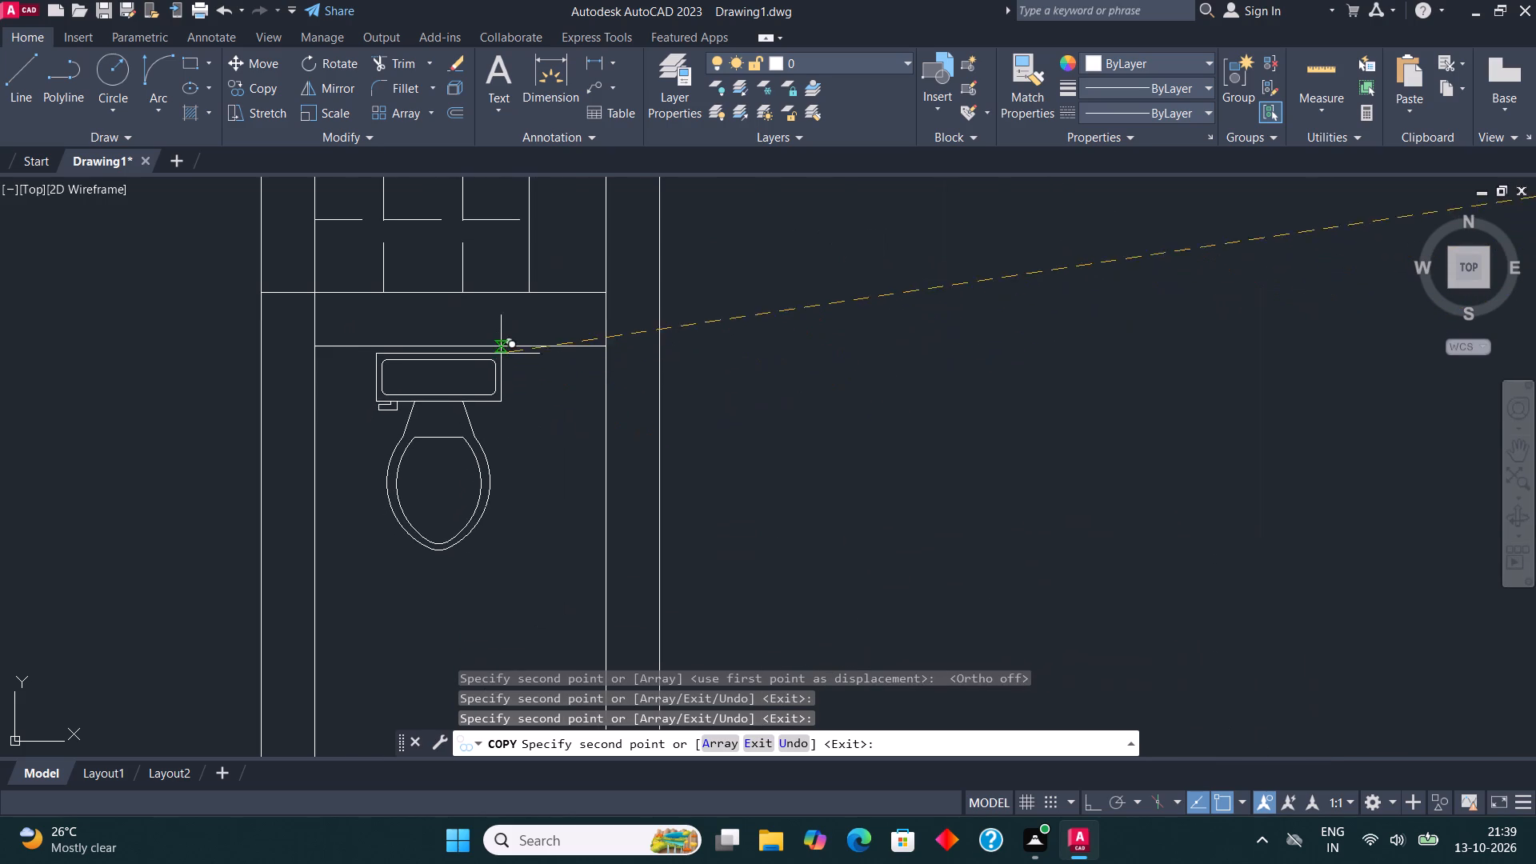
click(506, 348)
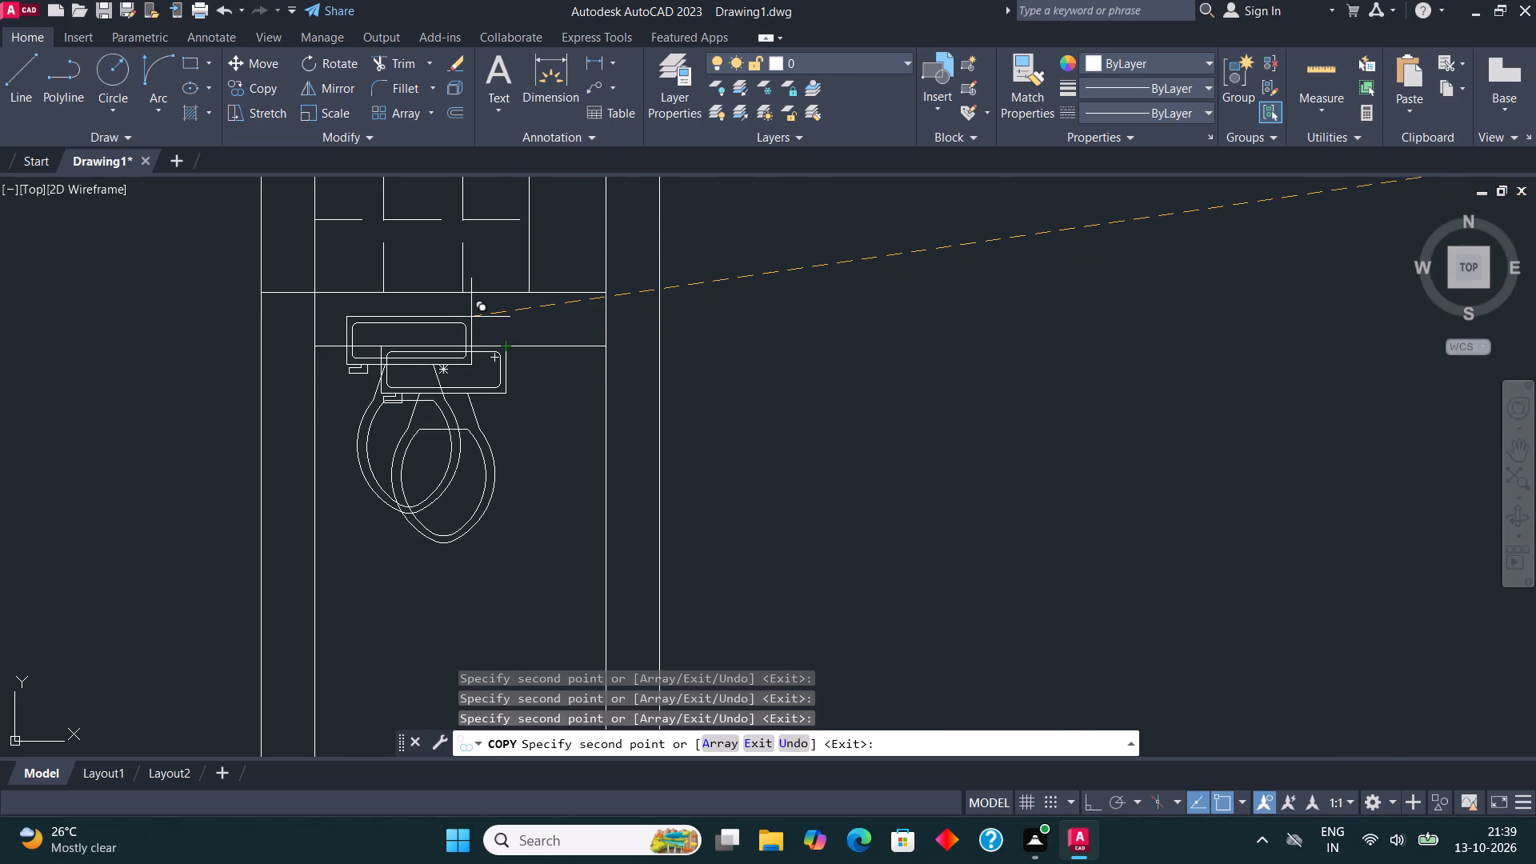
scroll(471, 317, down, 1)
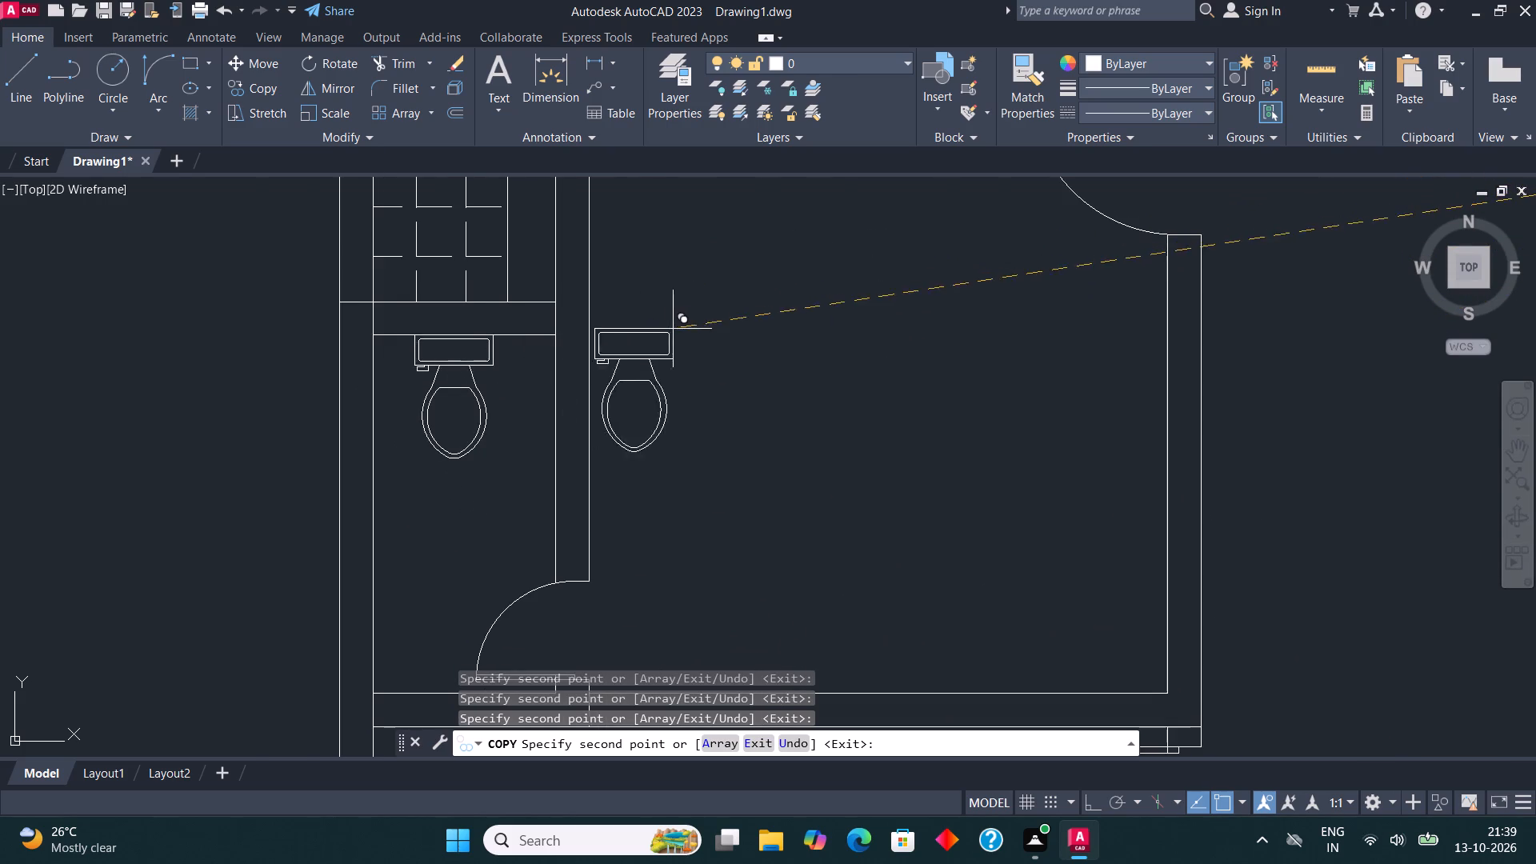
middle_drag(663, 330, 638, 494)
middle_drag(630, 413, 606, 534)
scroll(560, 473, down, 4)
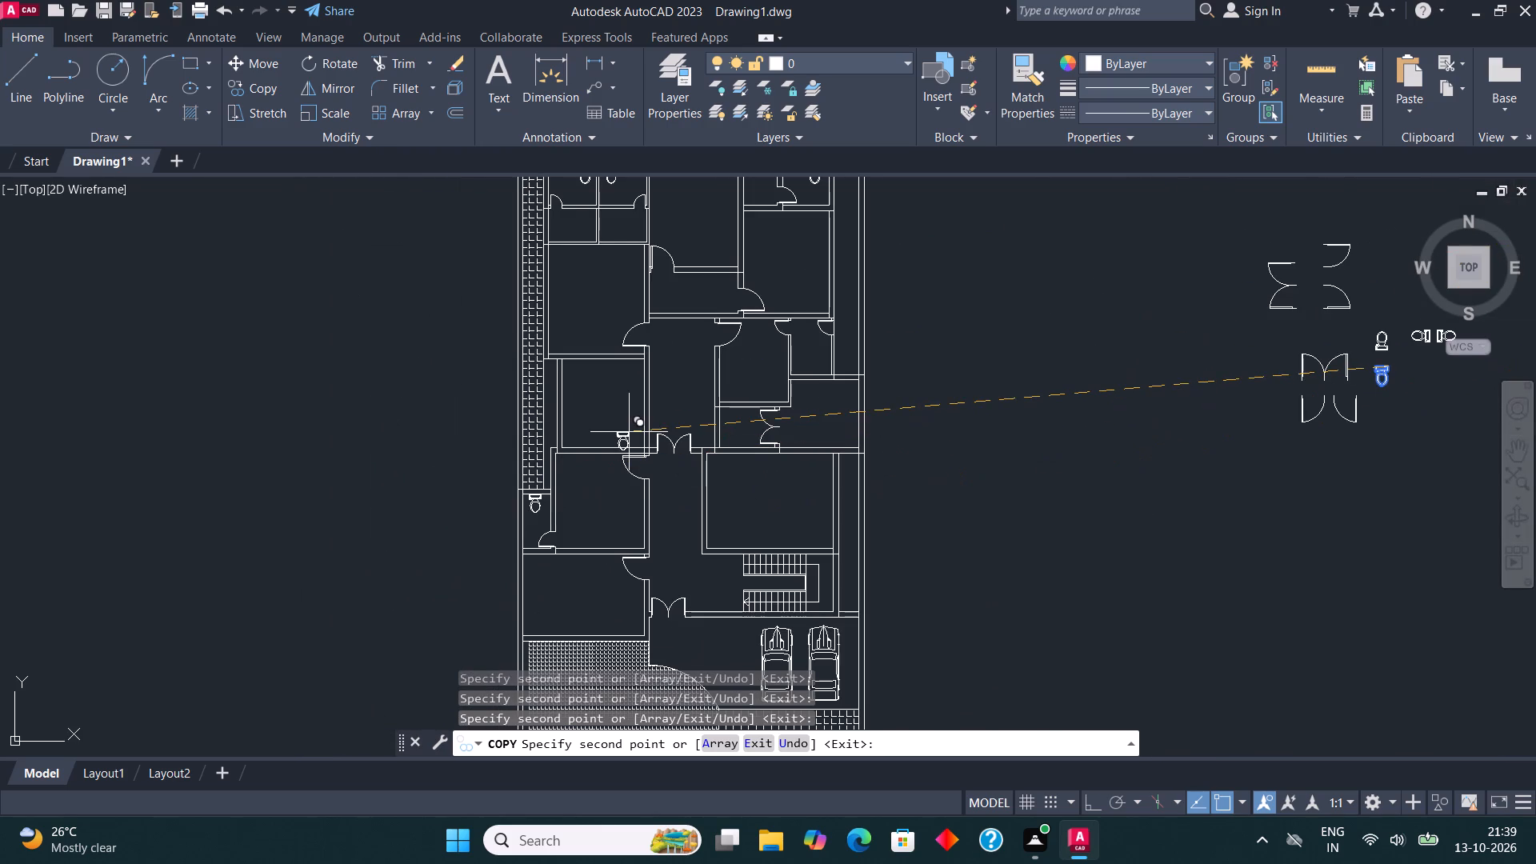
key(Escape)
Draw a rectangle across the top wall's thickness behind the westernmost northwest bathroom's toilet, matching the tank's width.
middle_drag(606, 229, 420, 694)
middle_drag(423, 655, 562, 515)
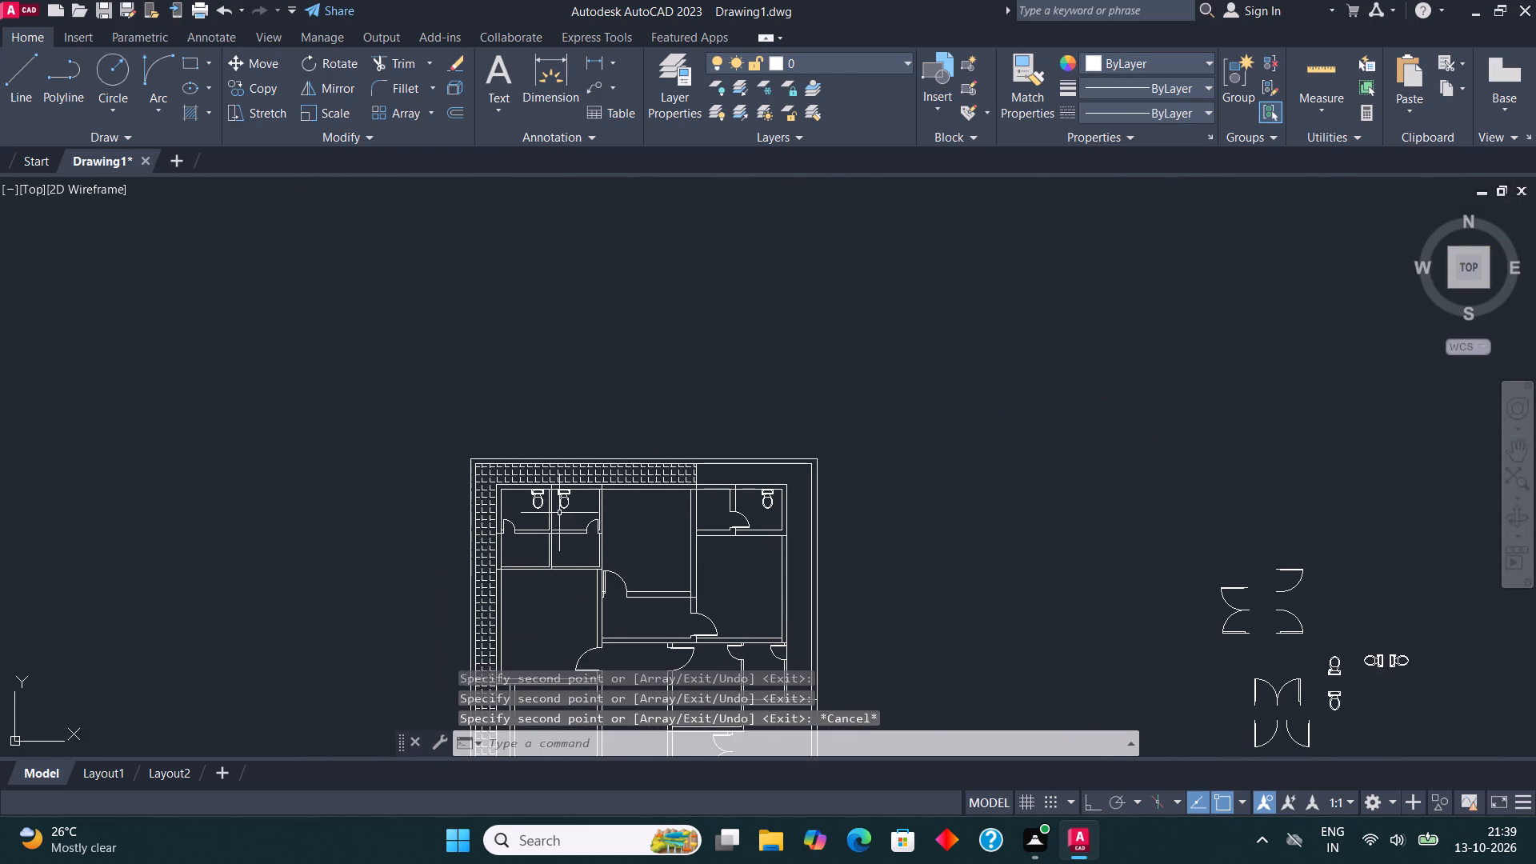
scroll(542, 498, up, 5)
middle_drag(490, 451, 454, 414)
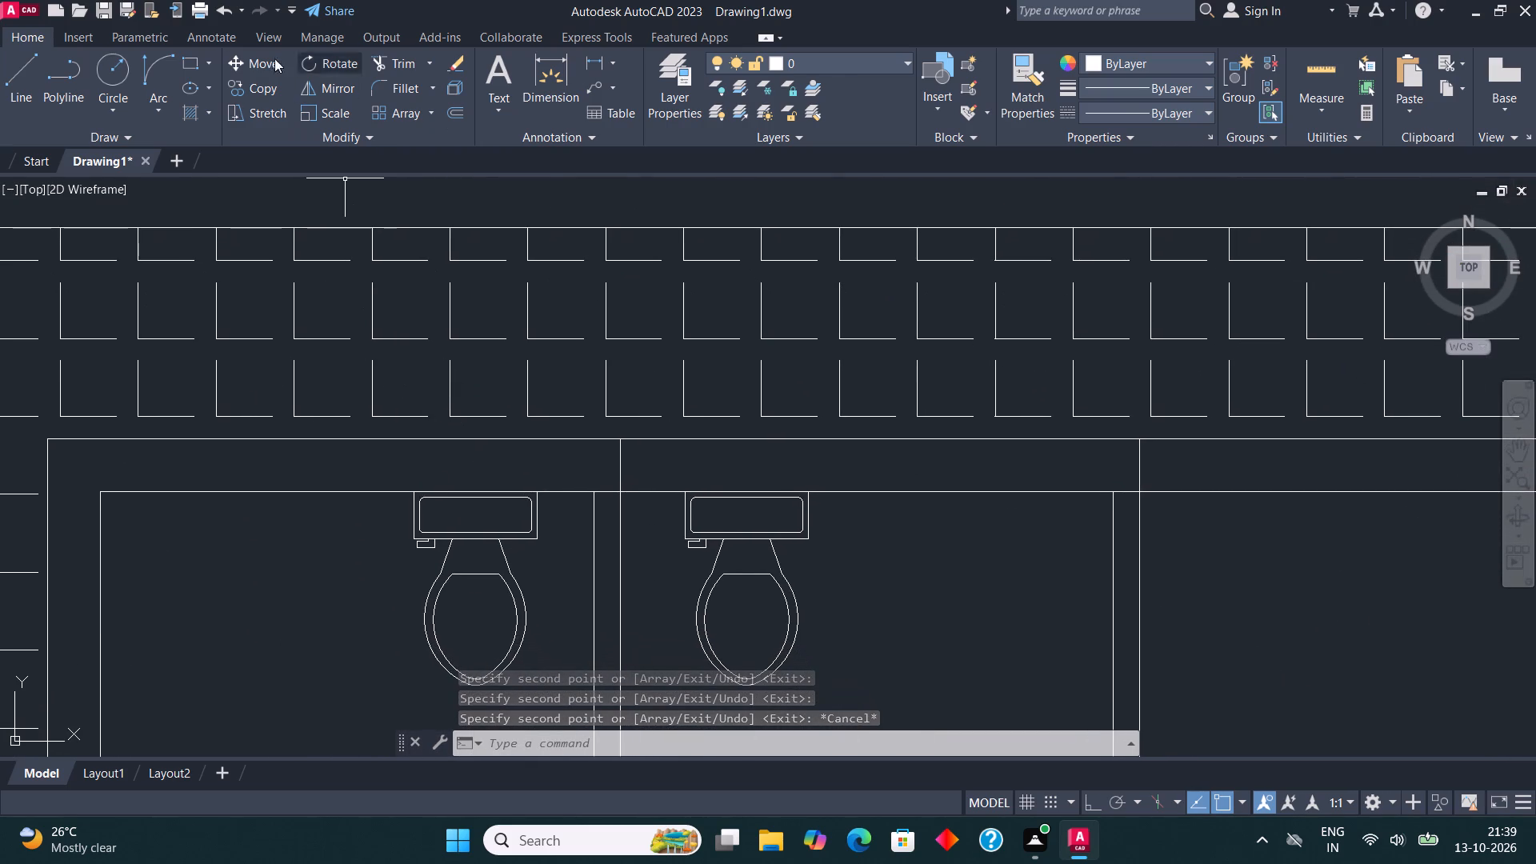
click(186, 58)
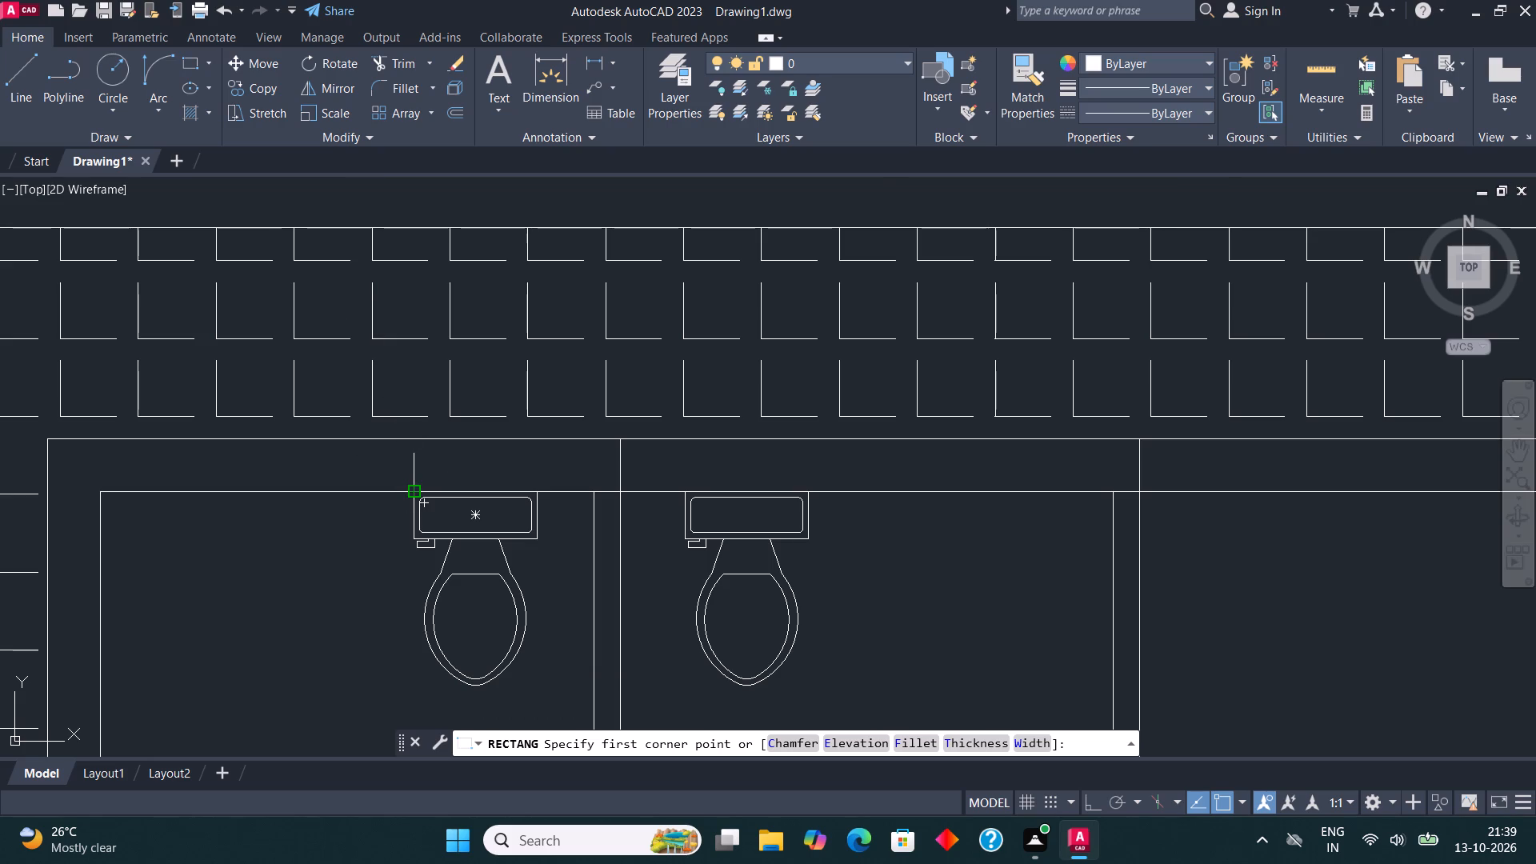
click(416, 491)
click(538, 440)
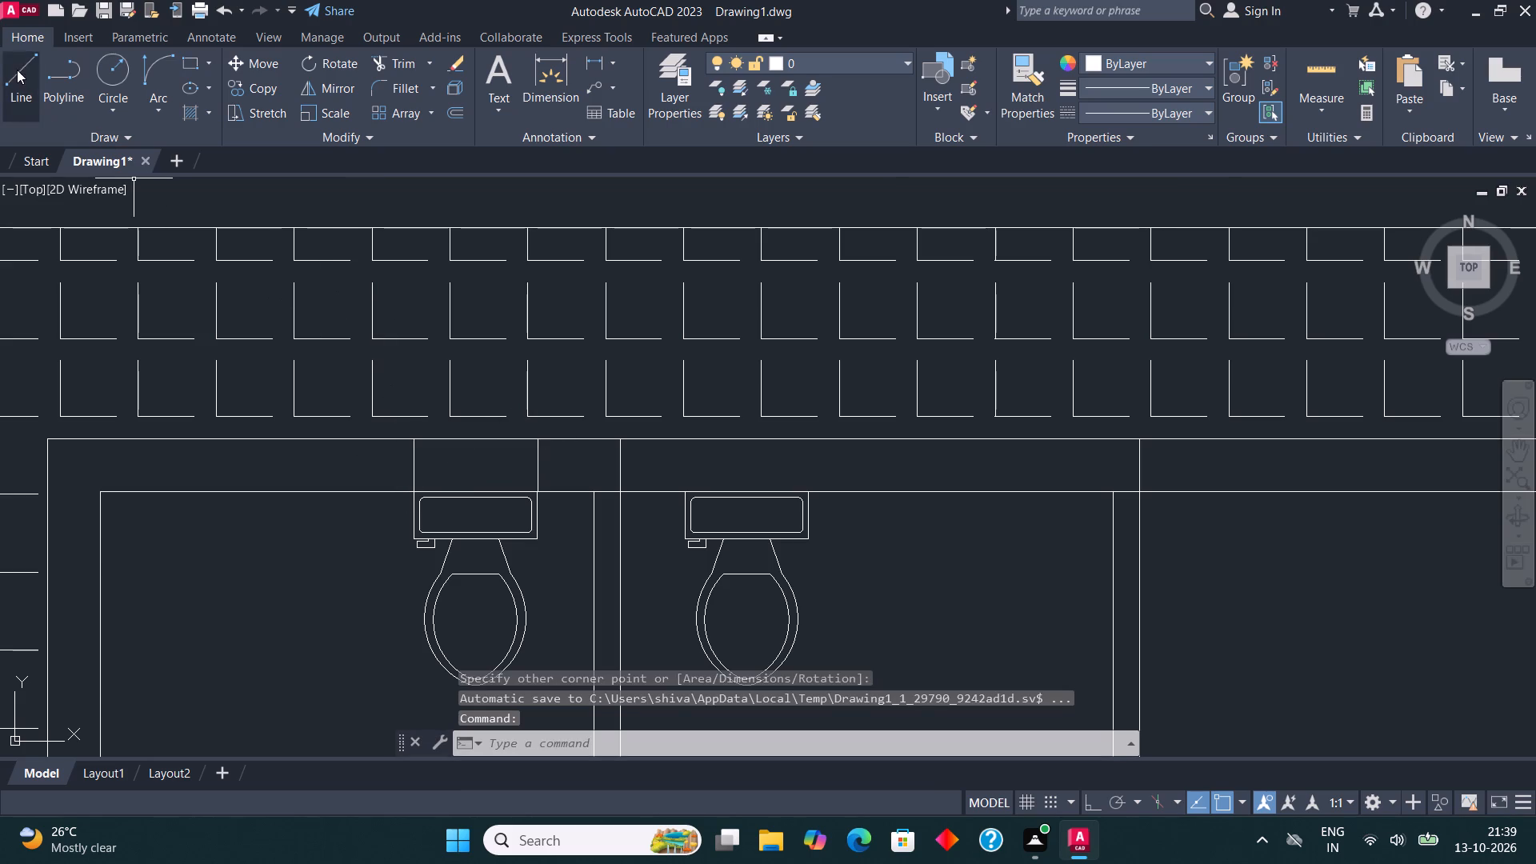
Draw a horizontal centre line through the rectangle in the wall behind the westernmost northwest toilet, making a window symbol.
click(17, 70)
click(412, 461)
click(541, 462)
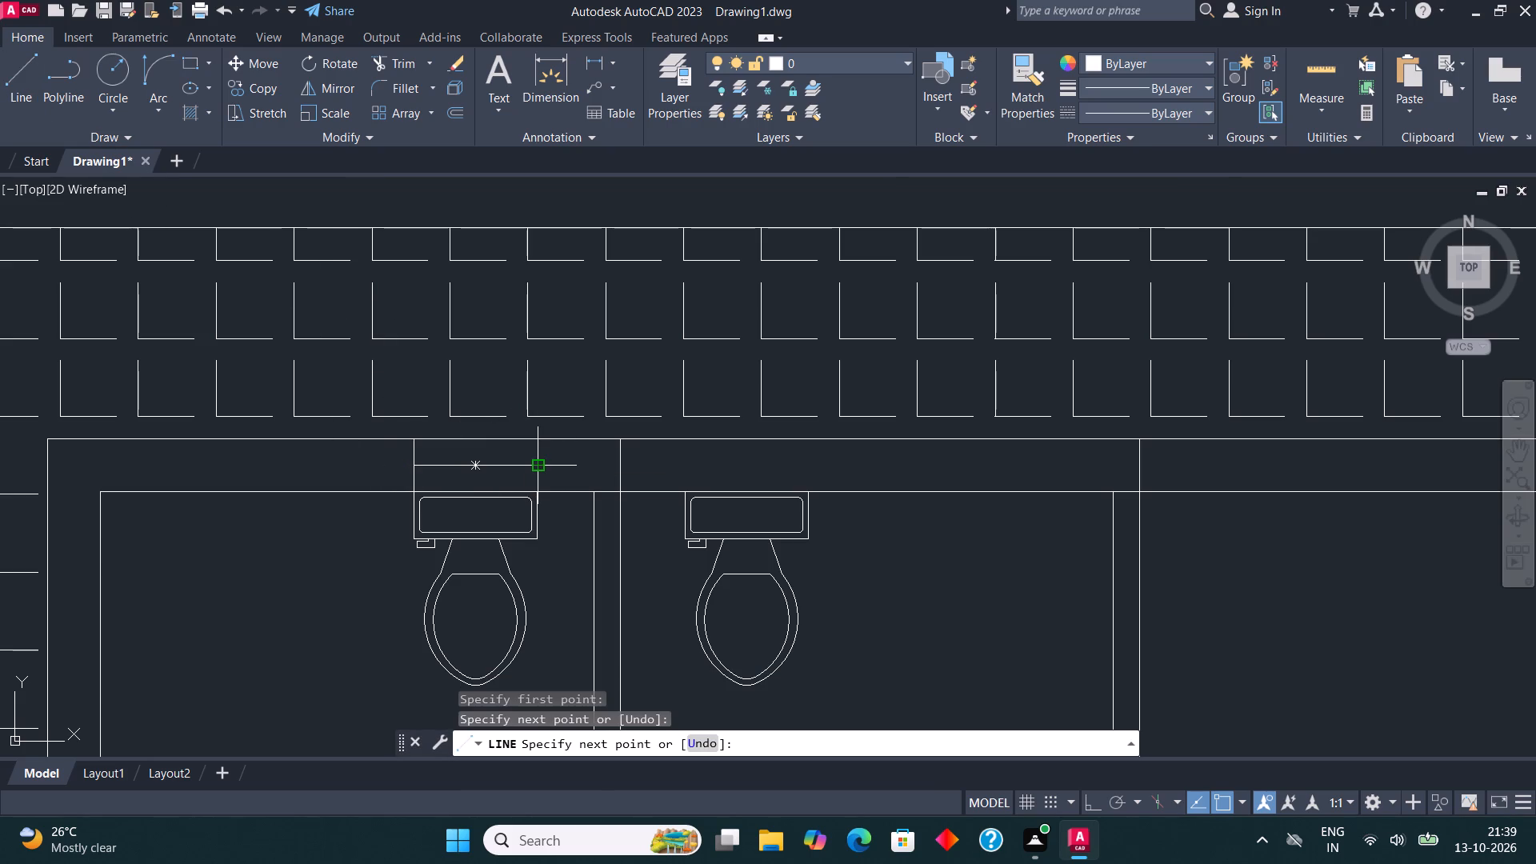
key(Escape)
Copy the window symbol by its upper-left corner into the top walls behind the adjoining northwest bathroom's toilet and the northeast bathroom's toilet.
click(392, 514)
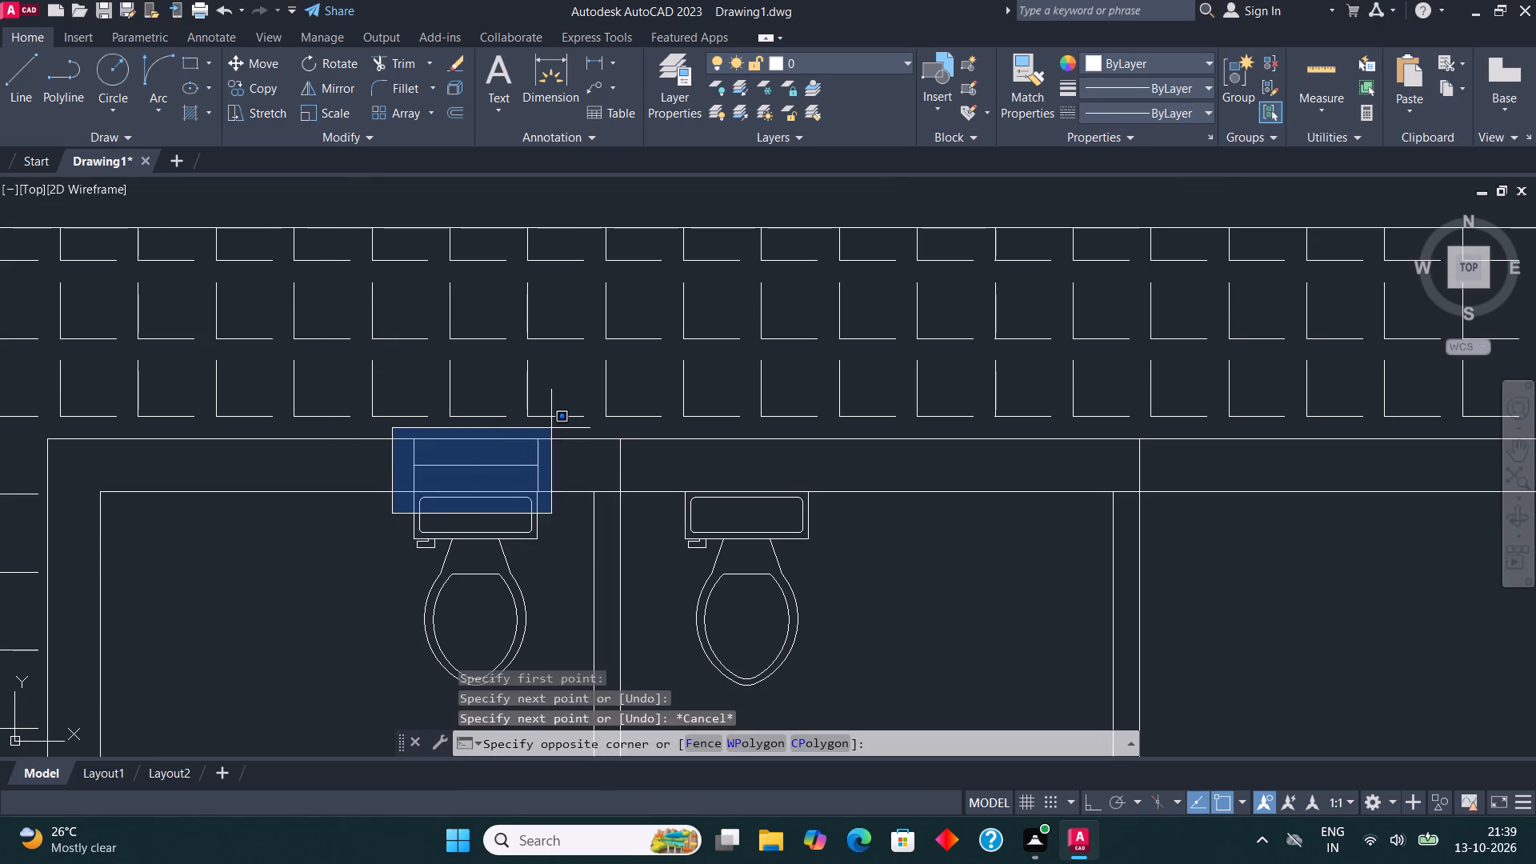
click(554, 428)
click(269, 88)
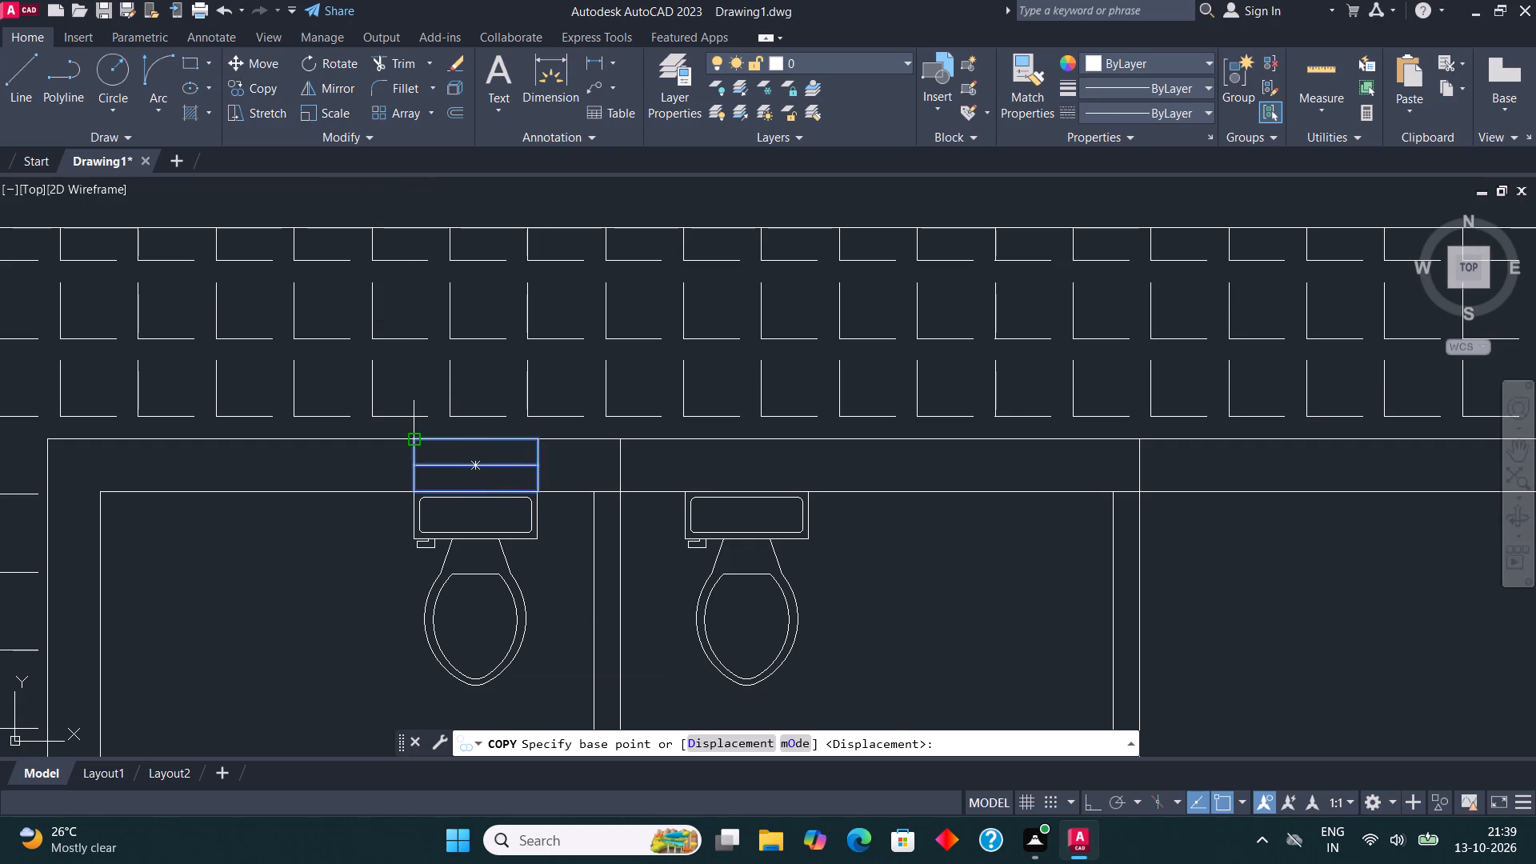
click(411, 442)
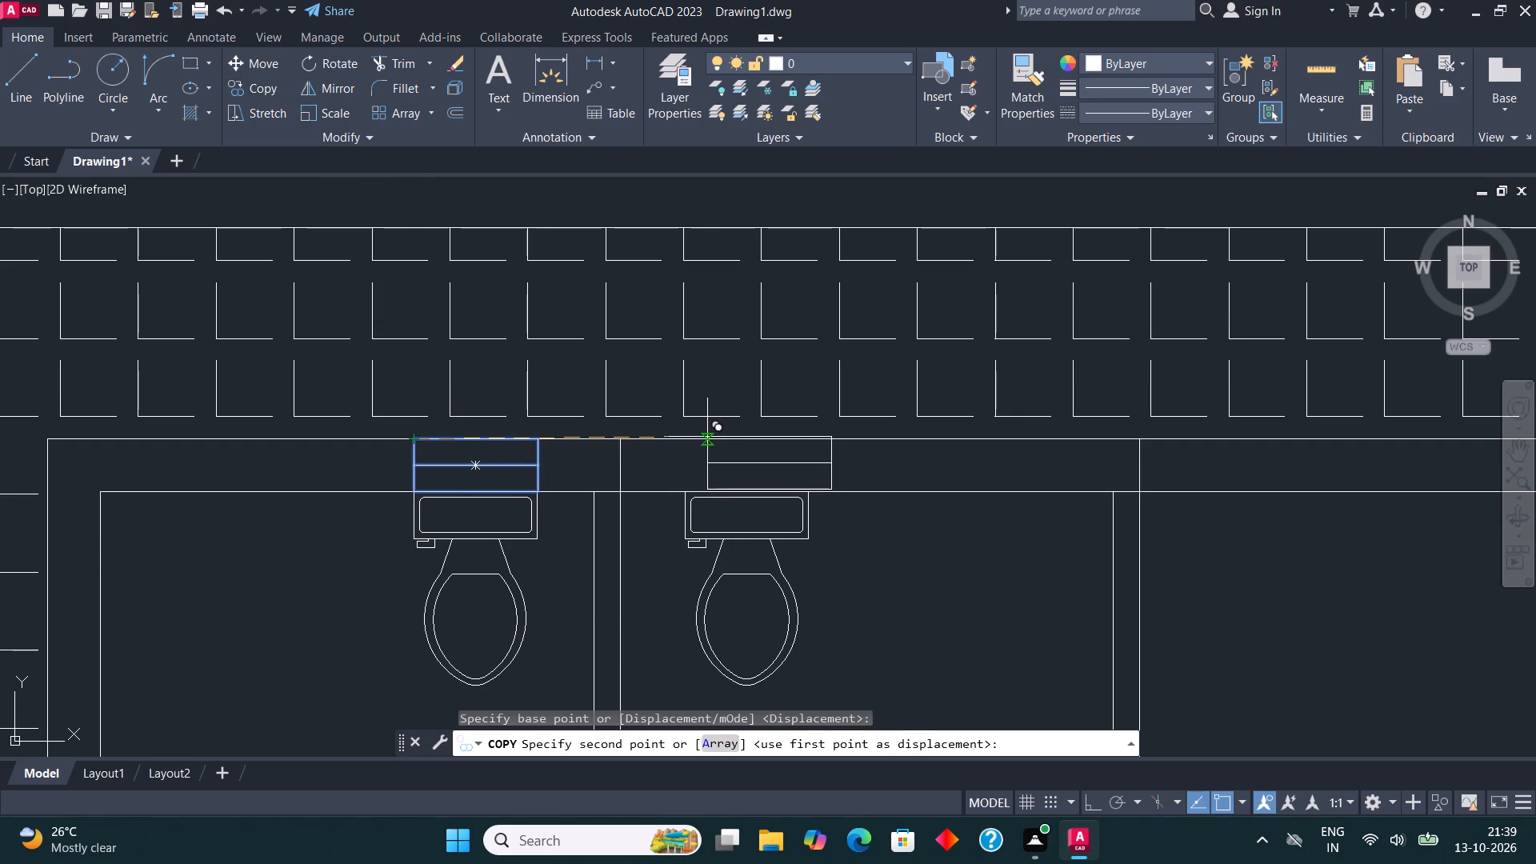
click(702, 437)
scroll(525, 448, down, 3)
scroll(1086, 438, up, 3)
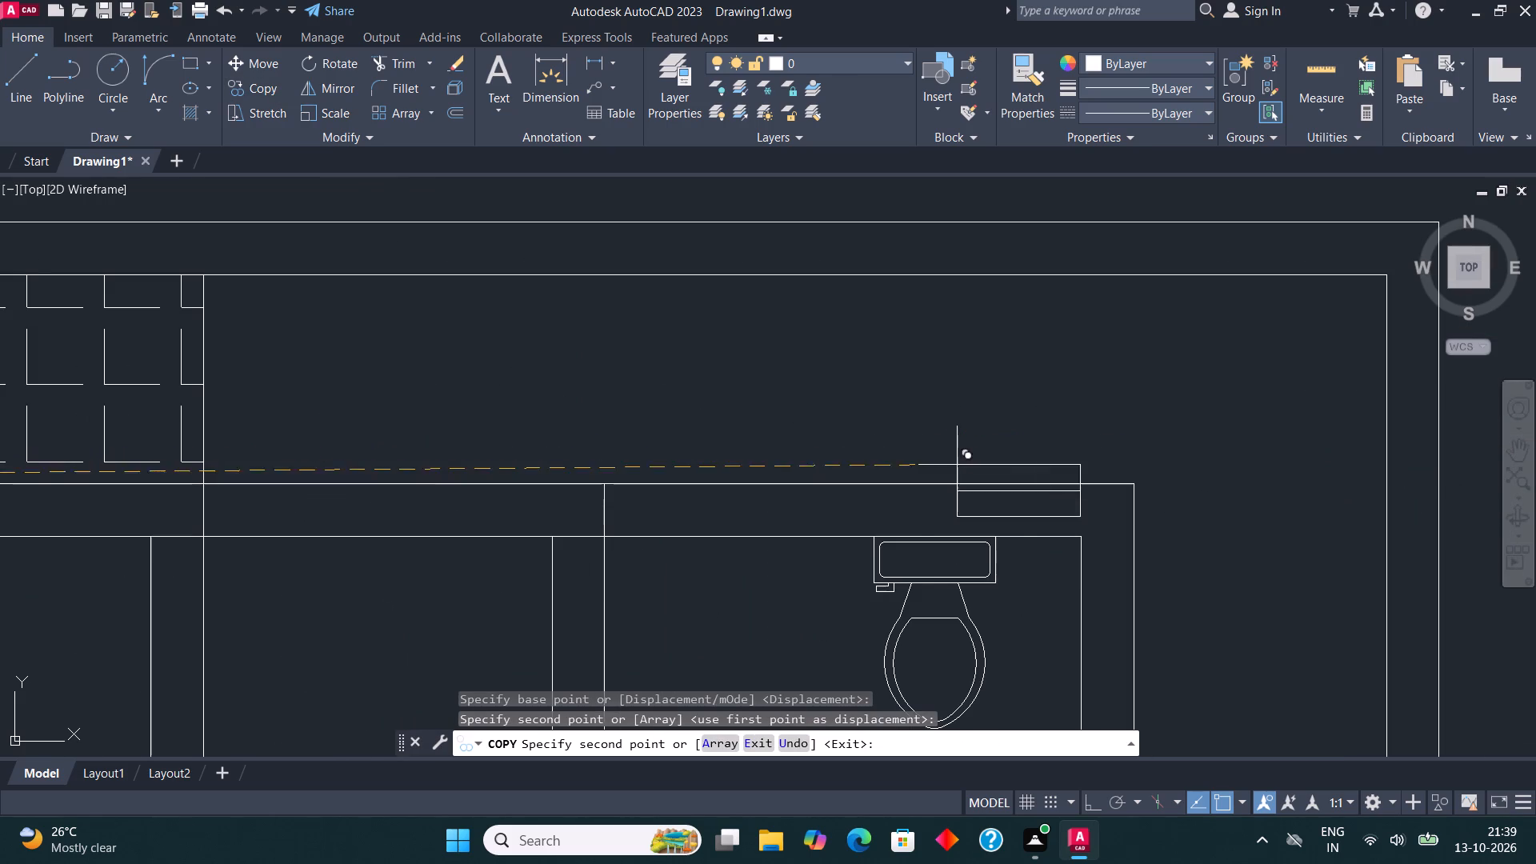
click(874, 483)
Place another window copy in the top wall behind the small west bathroom's toilet and end the Copy command.
scroll(898, 327, down, 5)
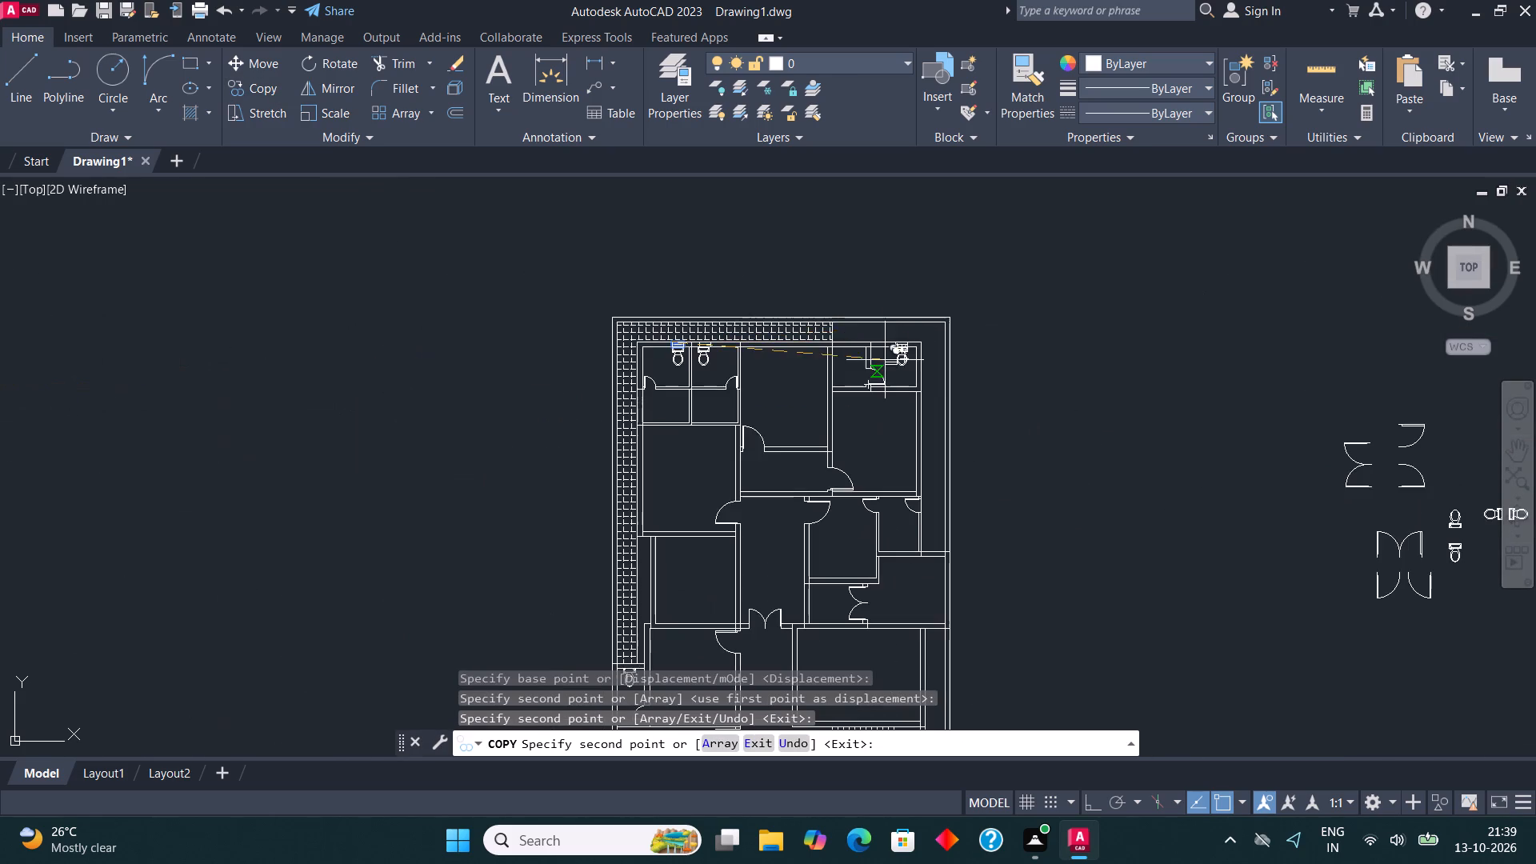
scroll(885, 360, down, 1)
scroll(676, 591, up, 3)
scroll(854, 442, up, 3)
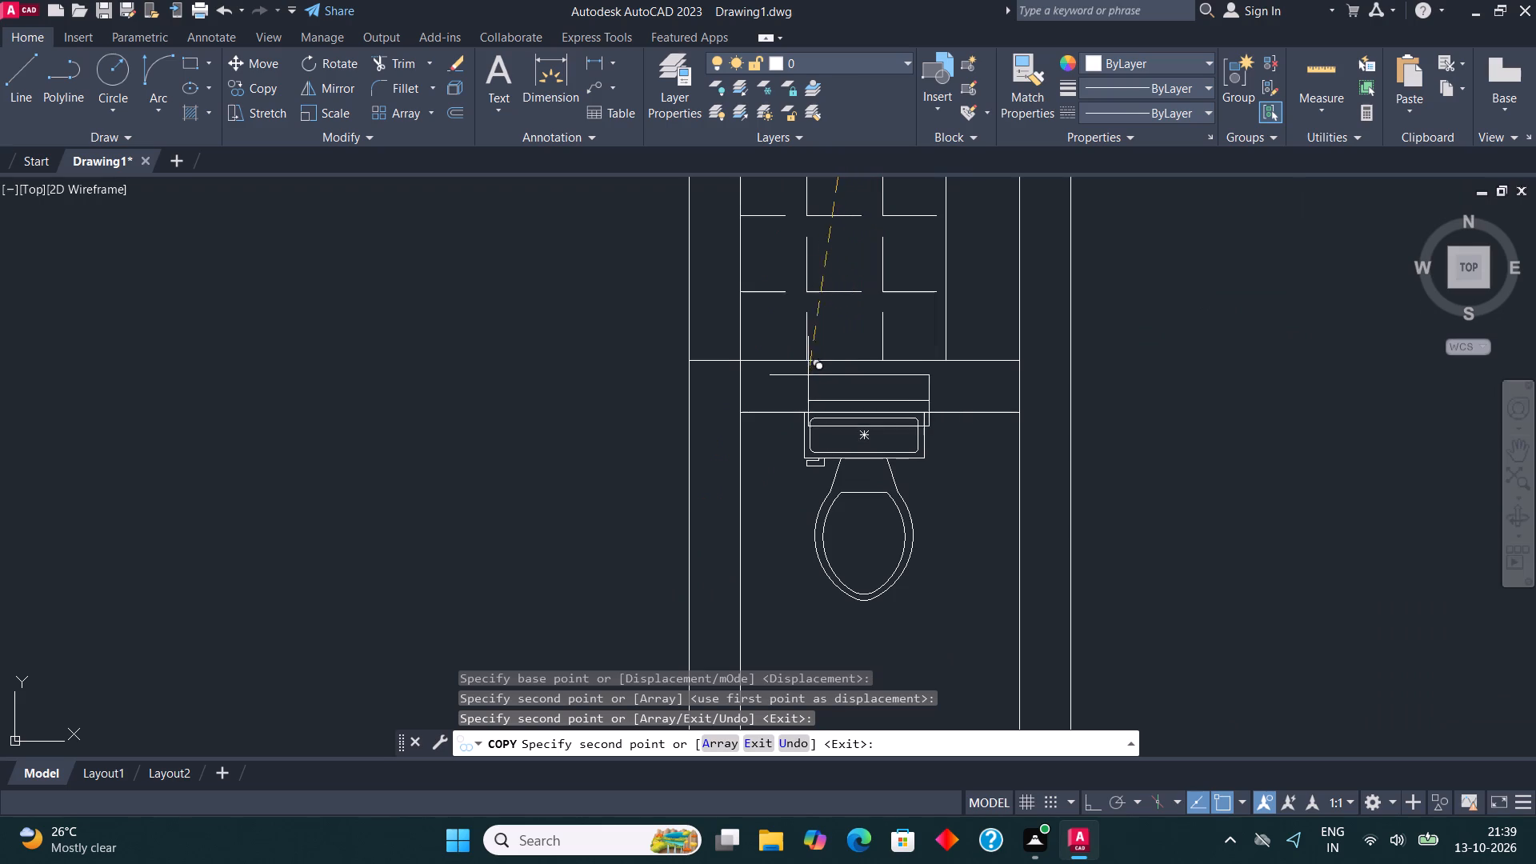
click(805, 362)
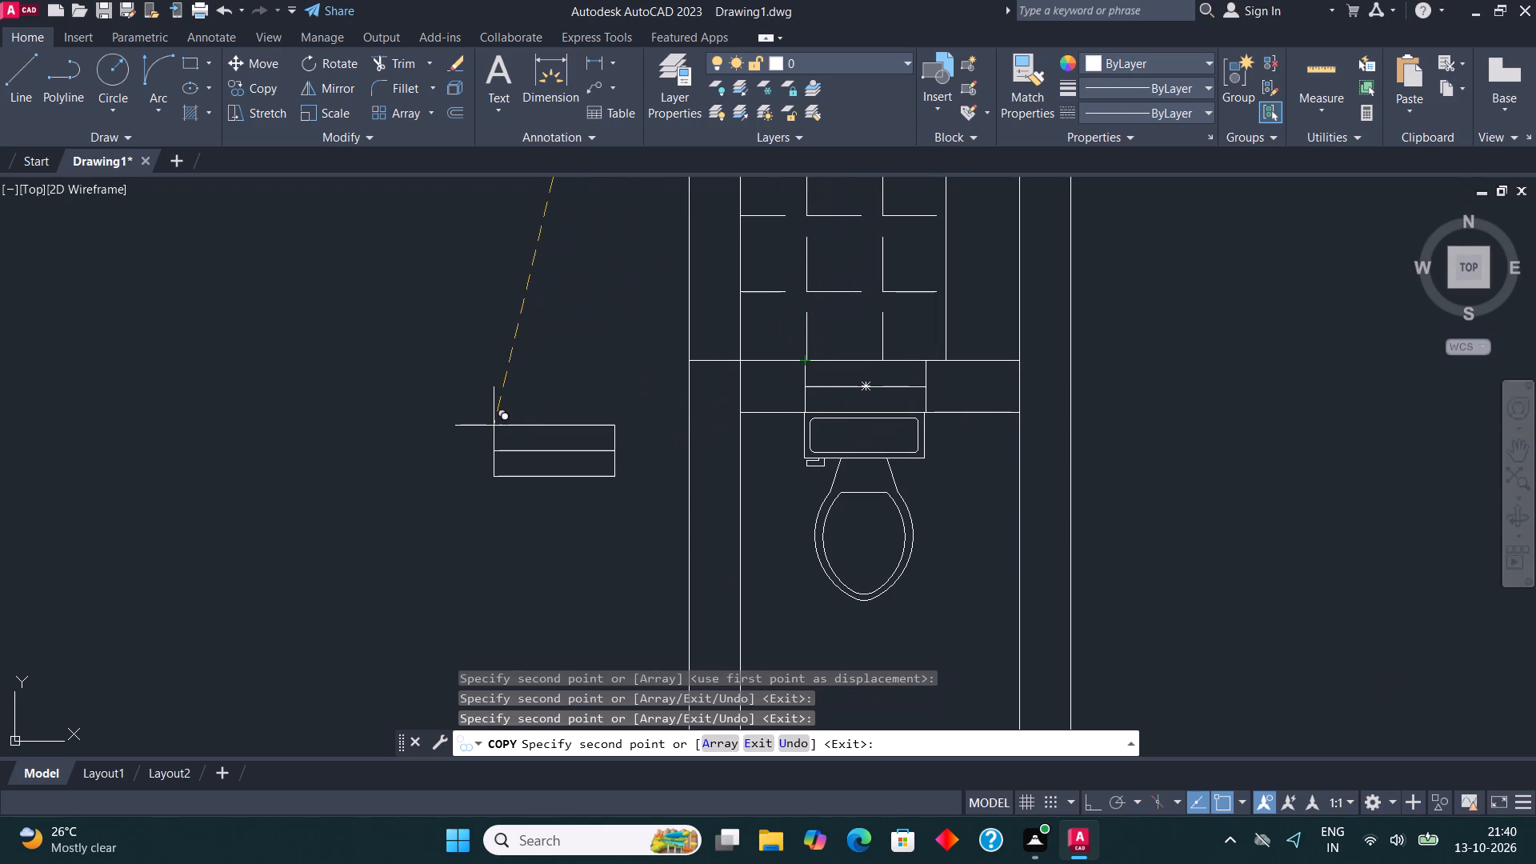
scroll(435, 496, down, 4)
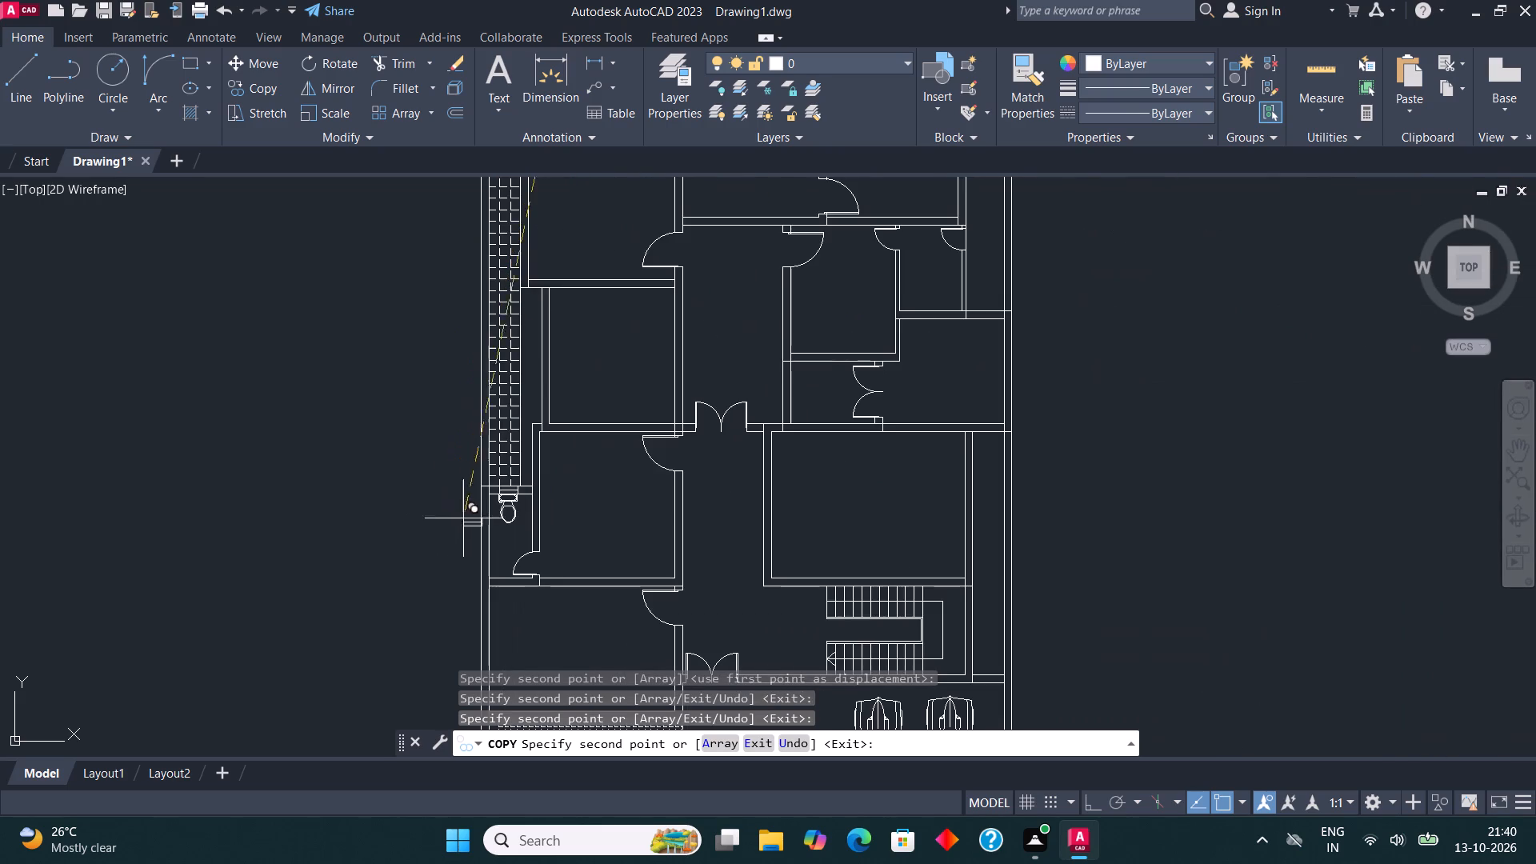
key(Escape)
Draw a window in the top wall of the north middle room as a wall-thick rectangle with a horizontal centre line.
middle_drag(598, 315, 540, 608)
scroll(707, 261, up, 3)
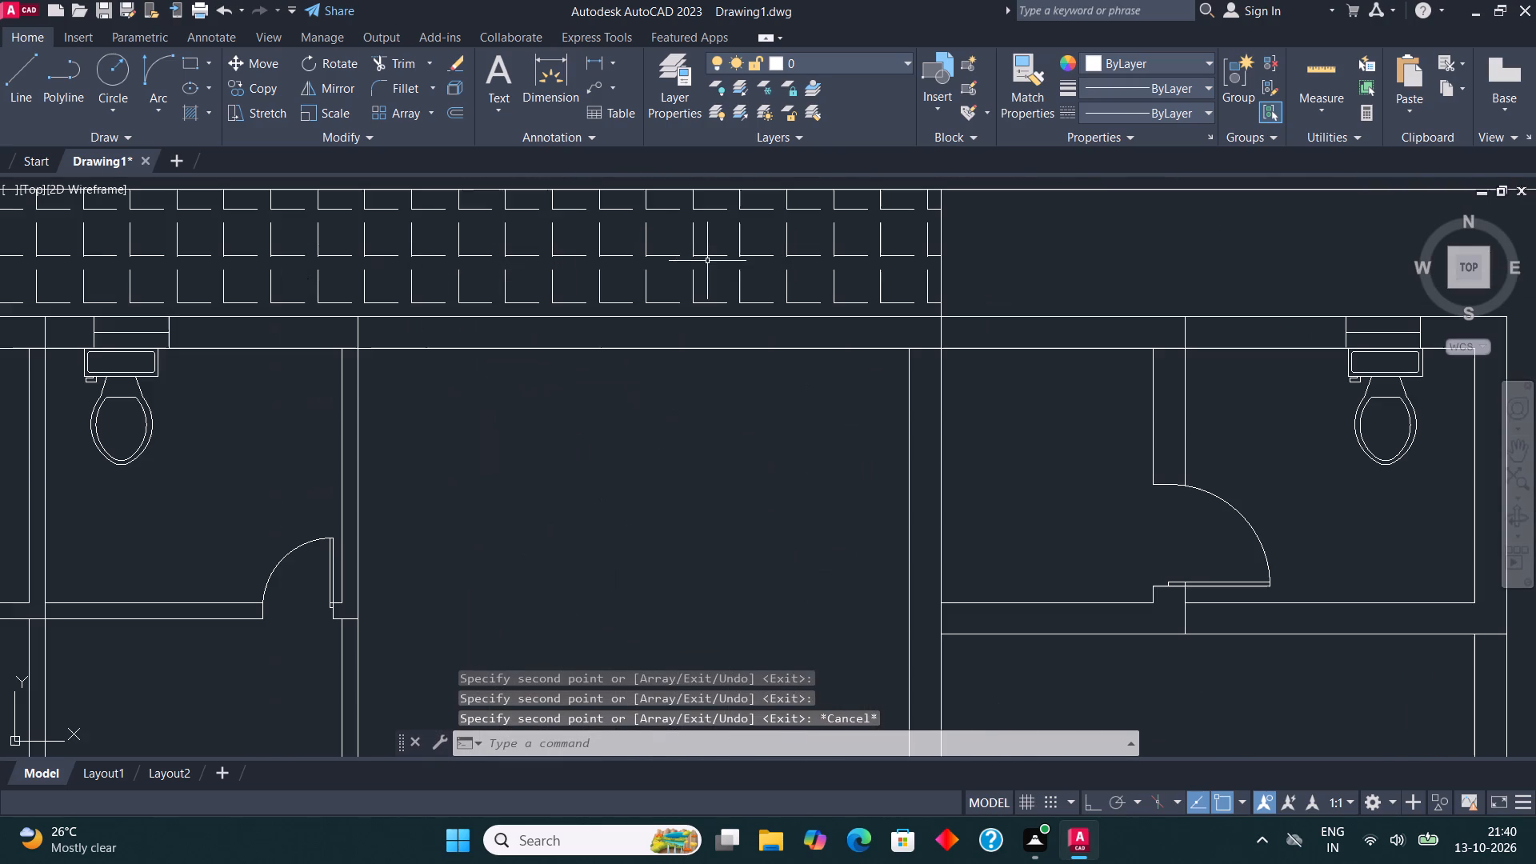
middle_drag(710, 262, 550, 389)
scroll(550, 389, up, 1)
click(185, 57)
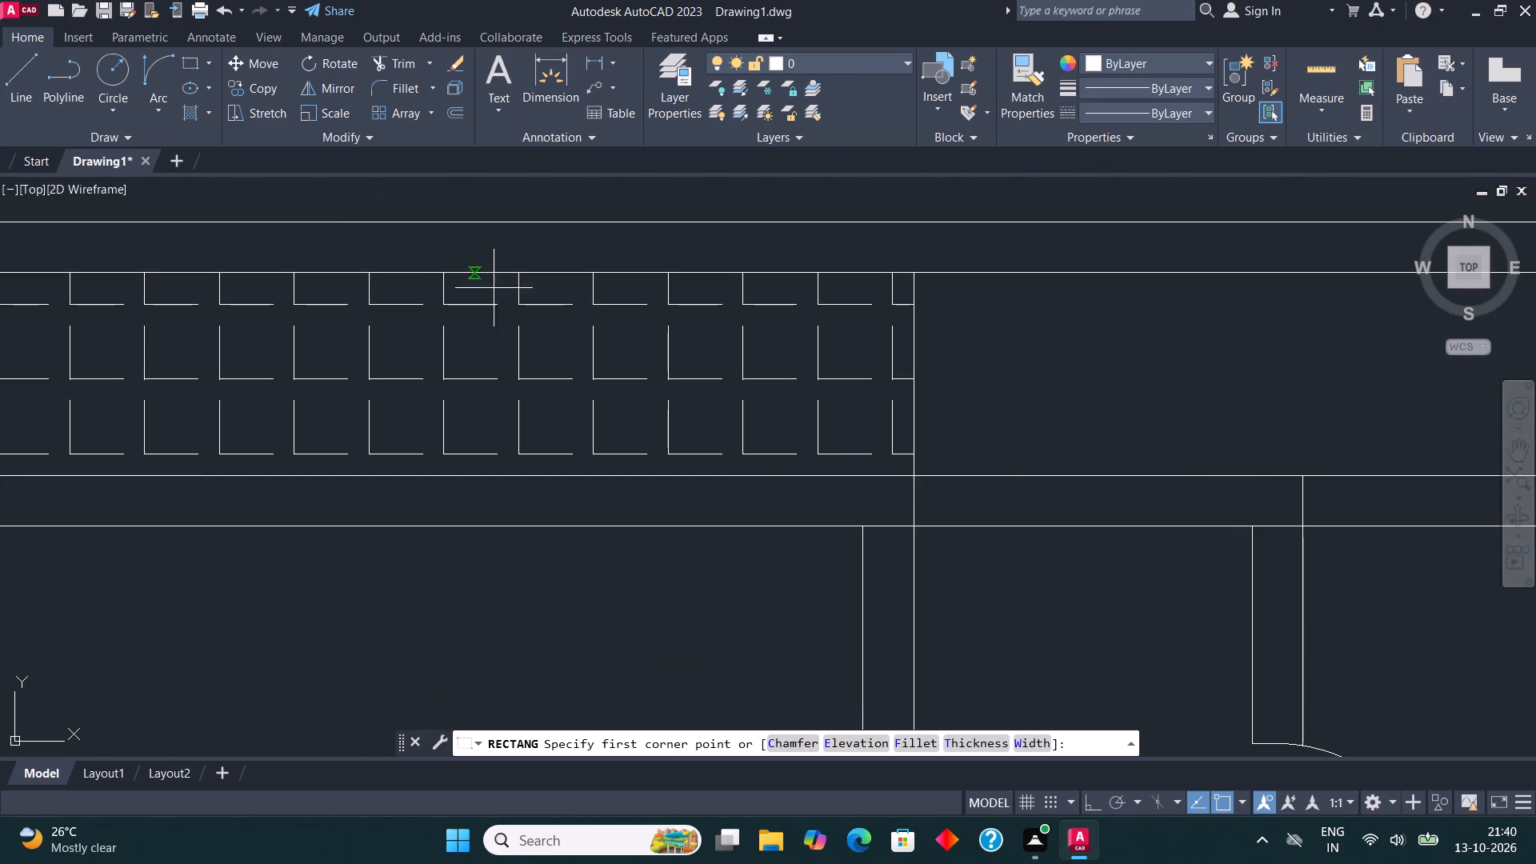
scroll(681, 423, down, 2)
click(509, 443)
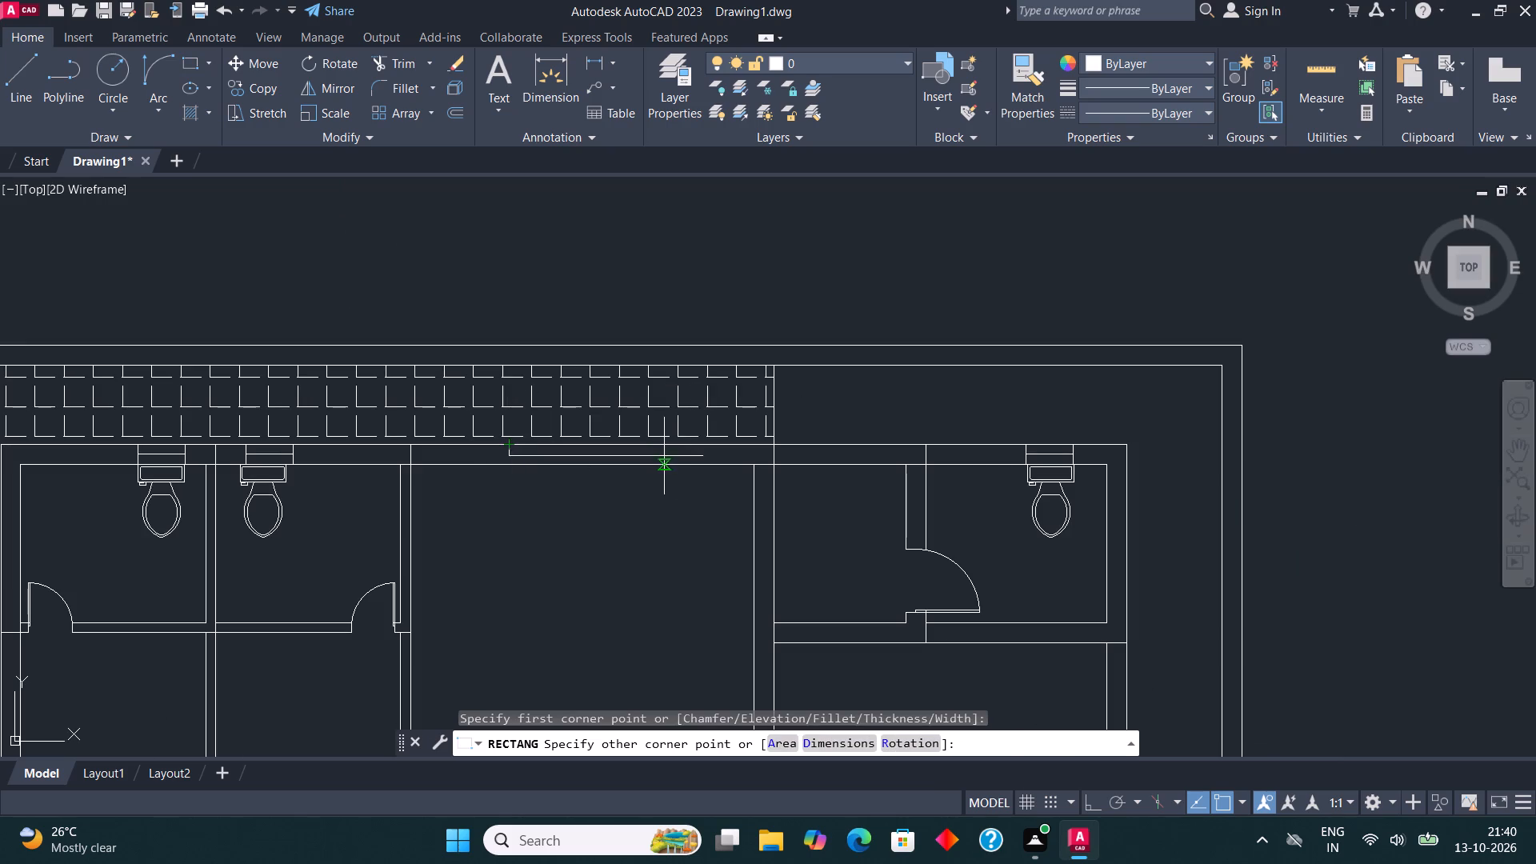
click(676, 465)
click(36, 70)
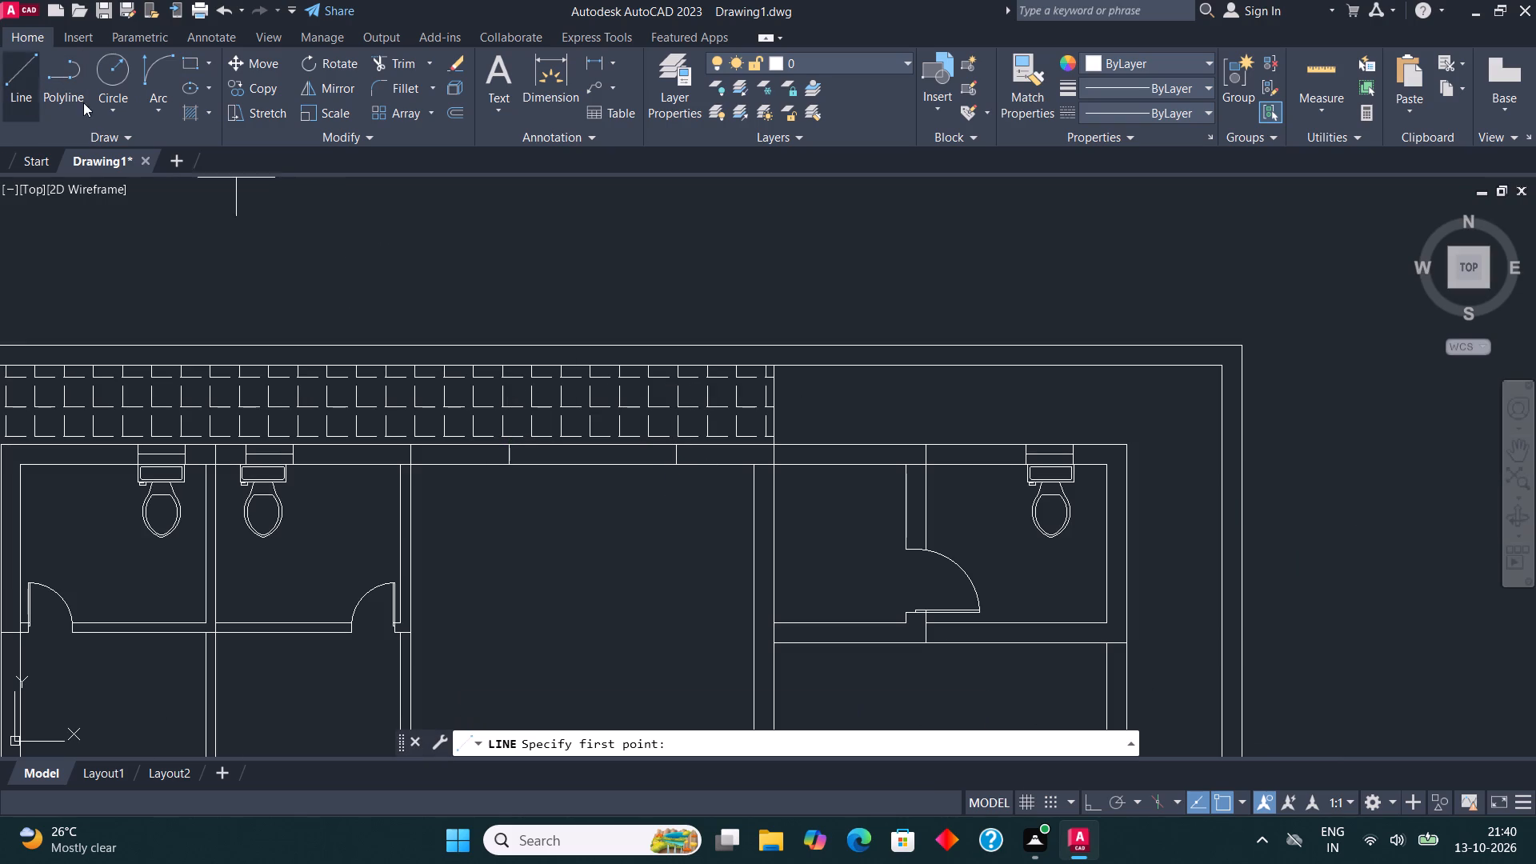
scroll(590, 494, up, 1)
click(456, 434)
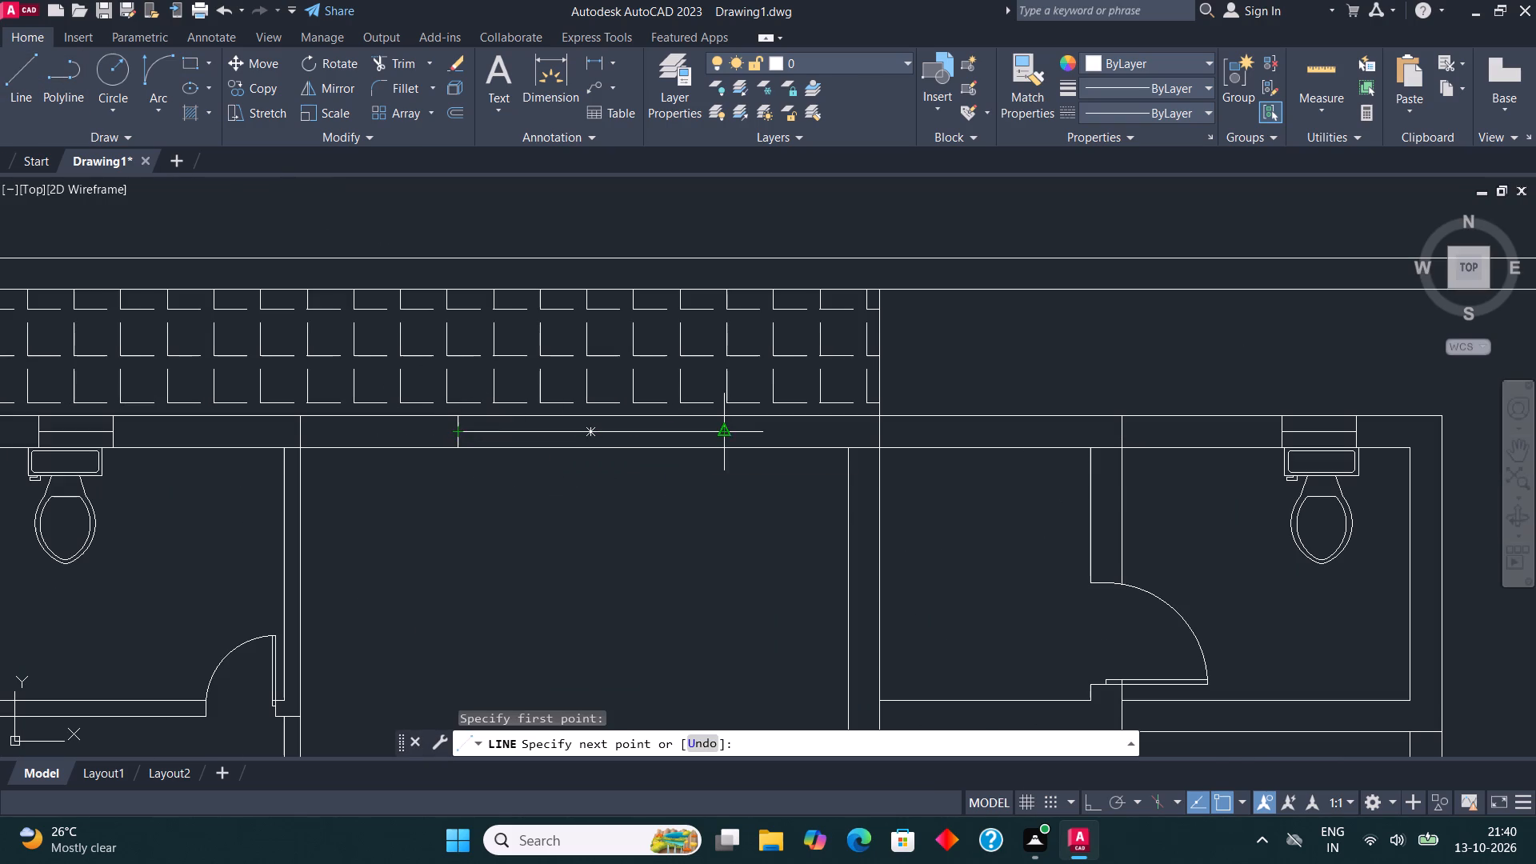
click(721, 436)
key(Escape)
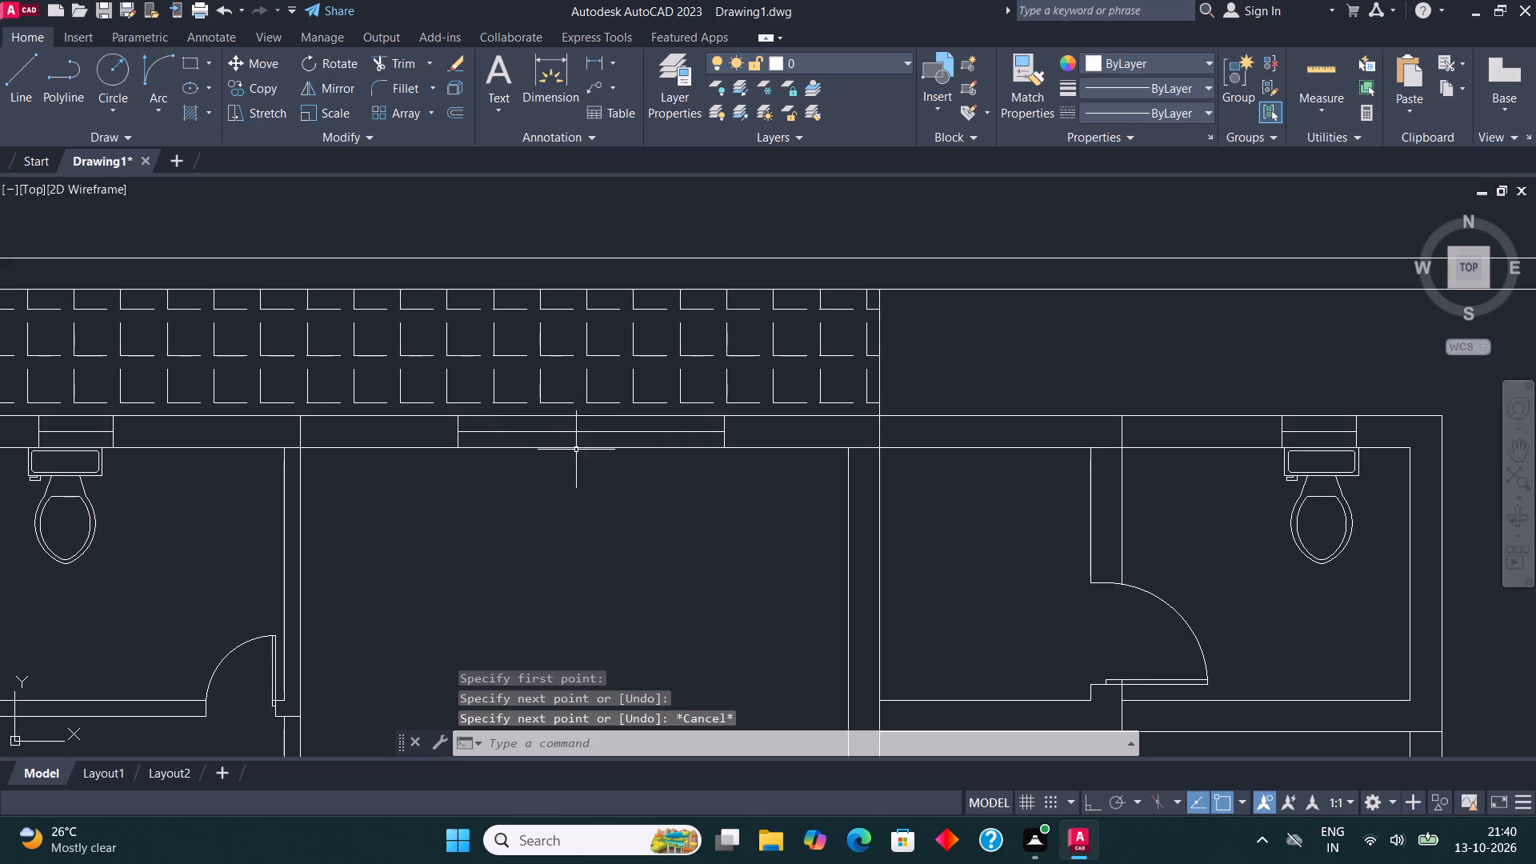
Draw a window in the east wall of the room below the northeast bathroom as a wall-thick rectangle with a vertical centre line.
scroll(559, 400, down, 3)
middle_drag(831, 488, 825, 446)
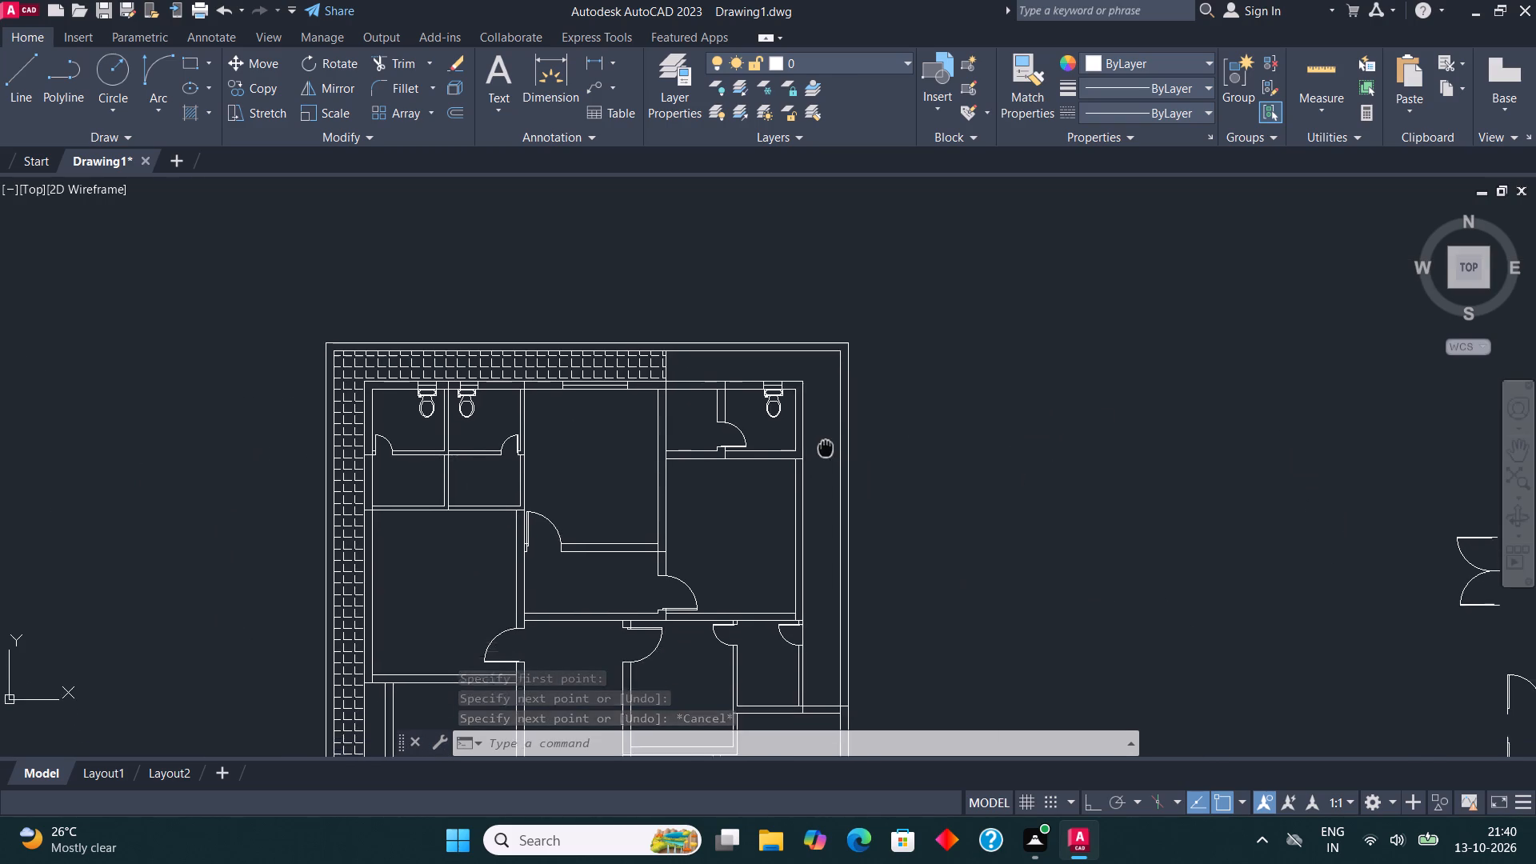
middle_drag(825, 446, 809, 410)
scroll(812, 483, up, 1)
middle_drag(806, 483, 684, 457)
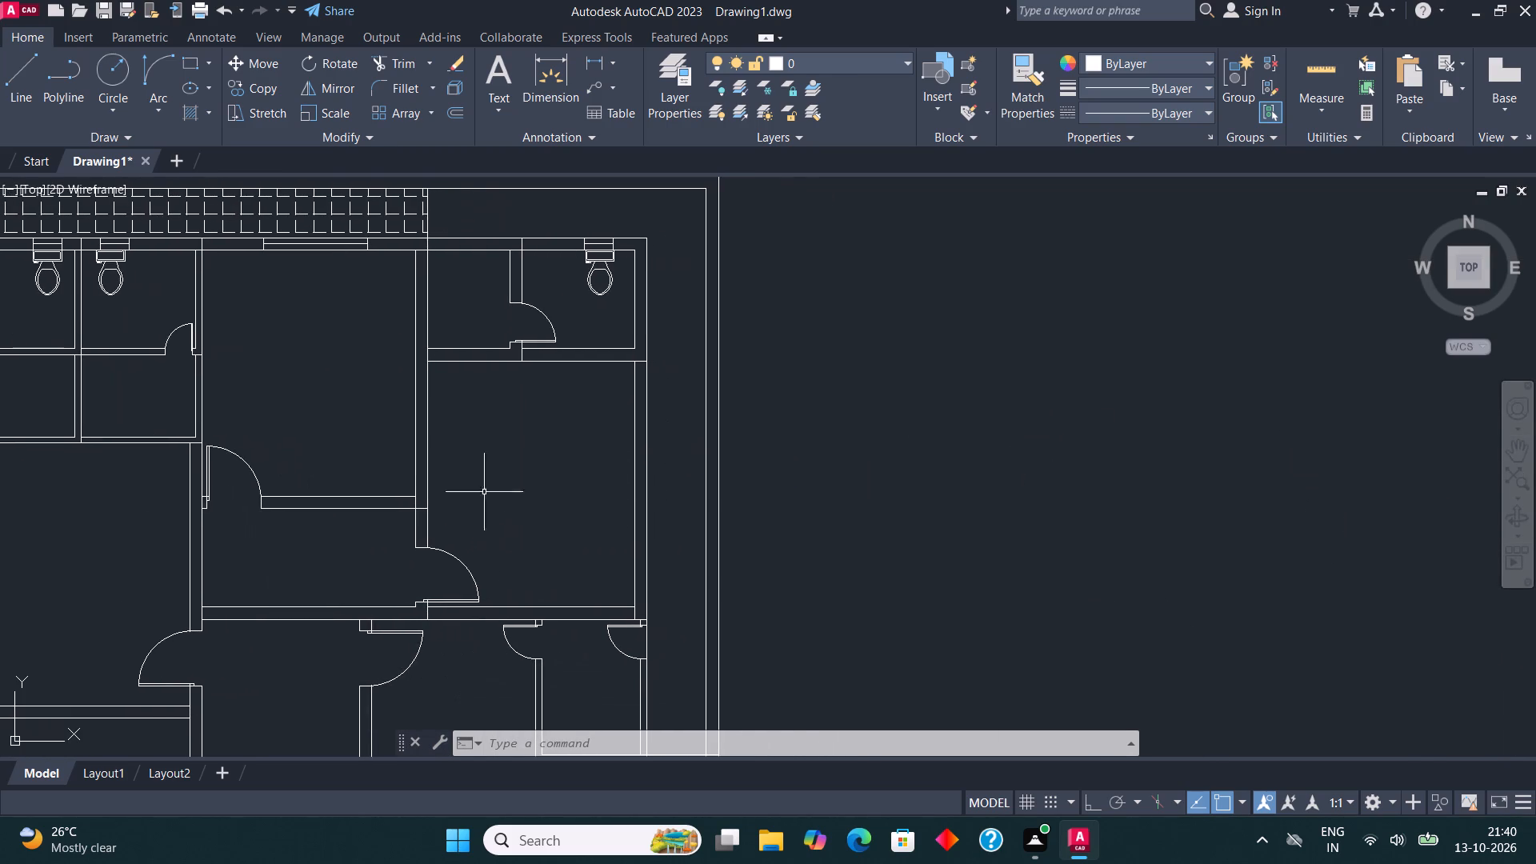
click(191, 59)
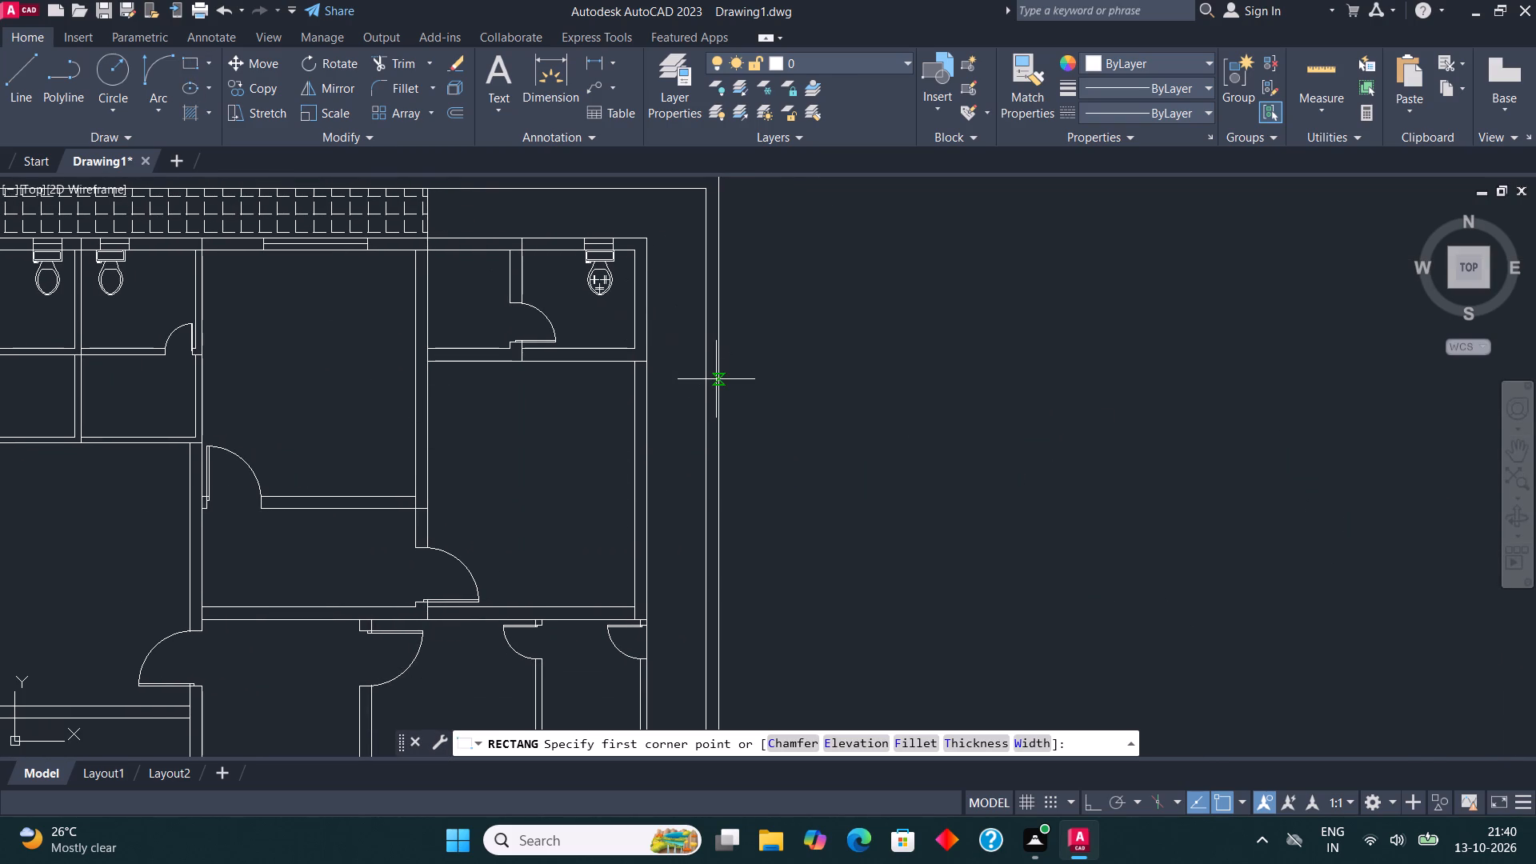
click(632, 410)
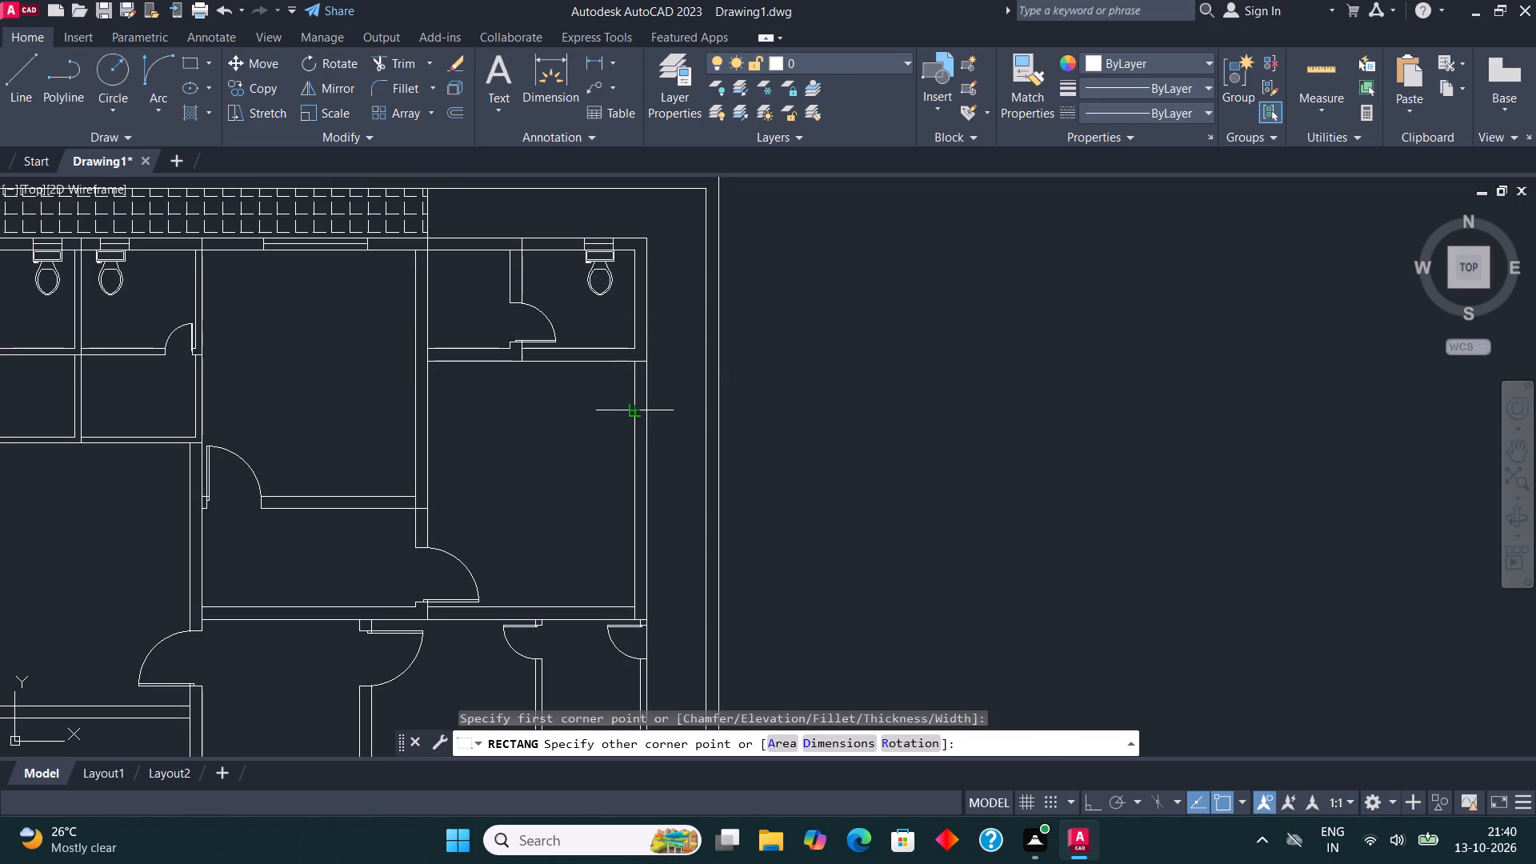
click(650, 538)
click(24, 67)
scroll(655, 549, up, 2)
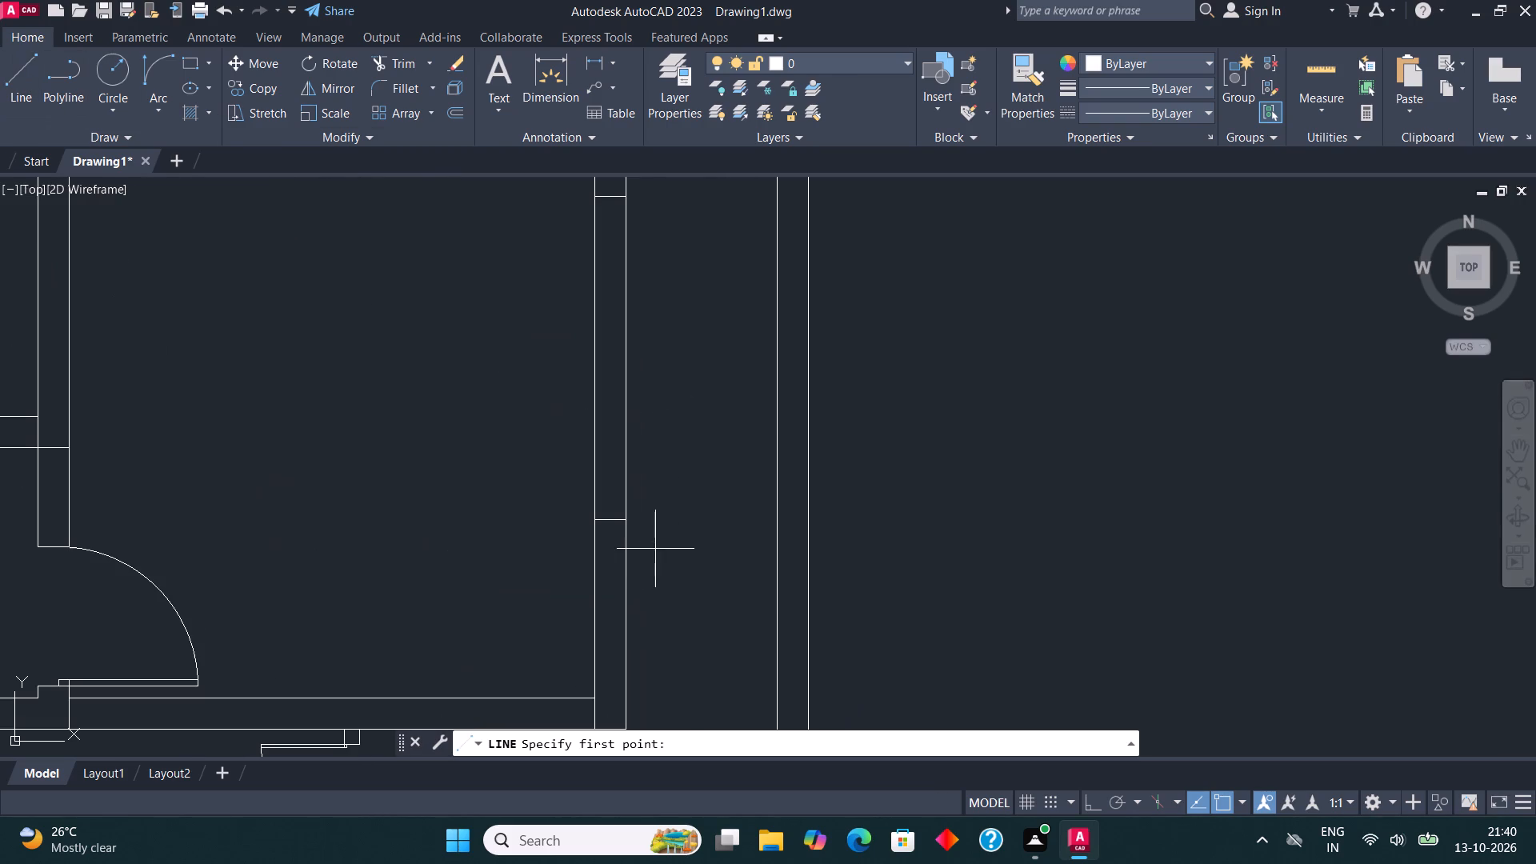
click(613, 522)
scroll(612, 521, down, 1)
scroll(612, 320, up, 1)
click(612, 320)
key(Escape)
Draw a window in the bottom wall of the small east room as a wall-thick rectangle with a horizontal centre line.
scroll(628, 326, down, 1)
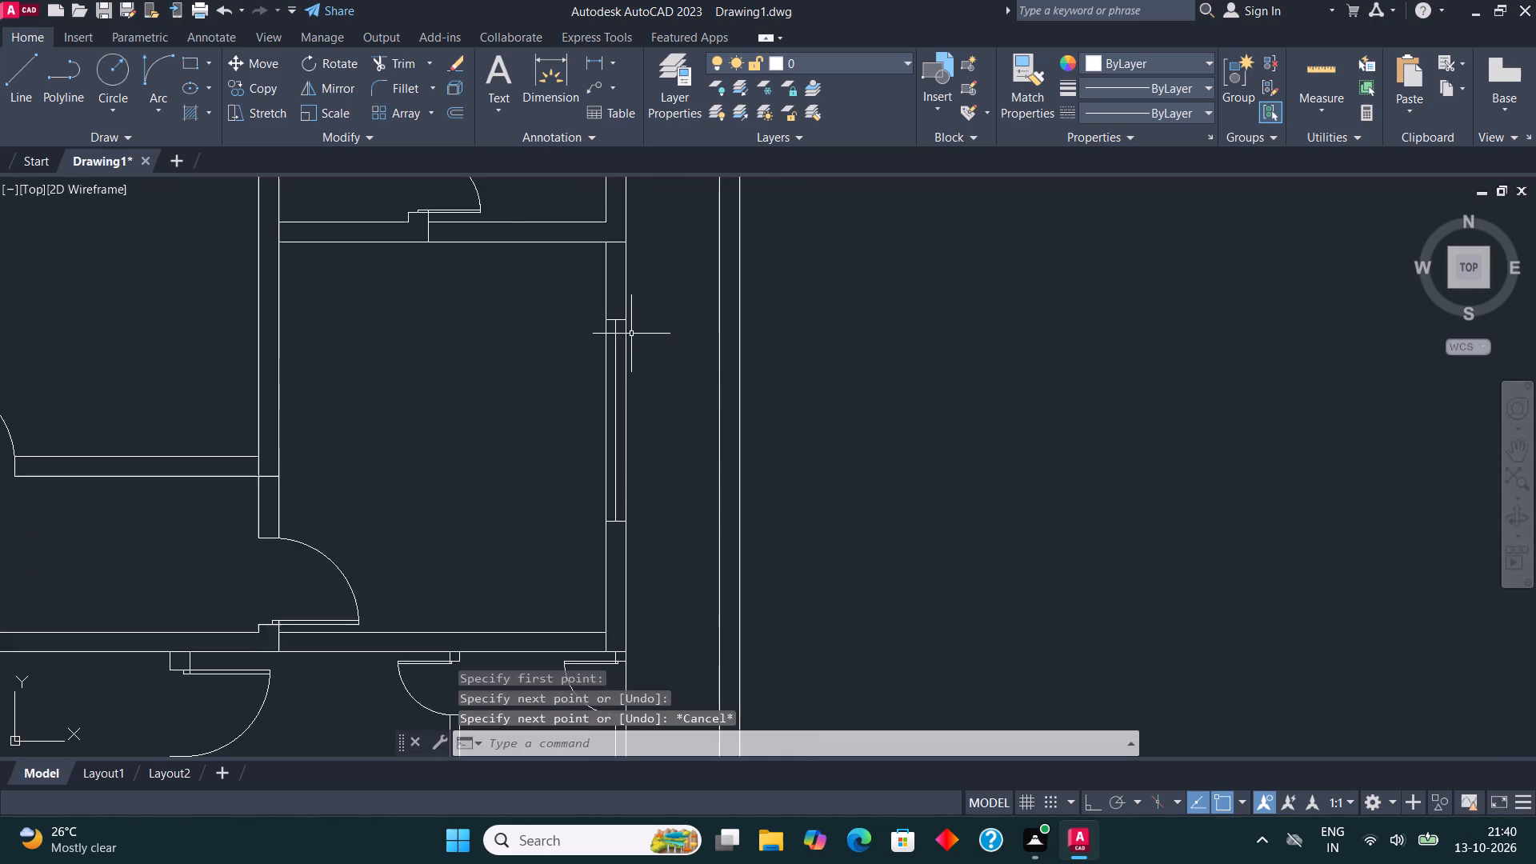
scroll(632, 334, down, 1)
middle_drag(670, 396, 694, 296)
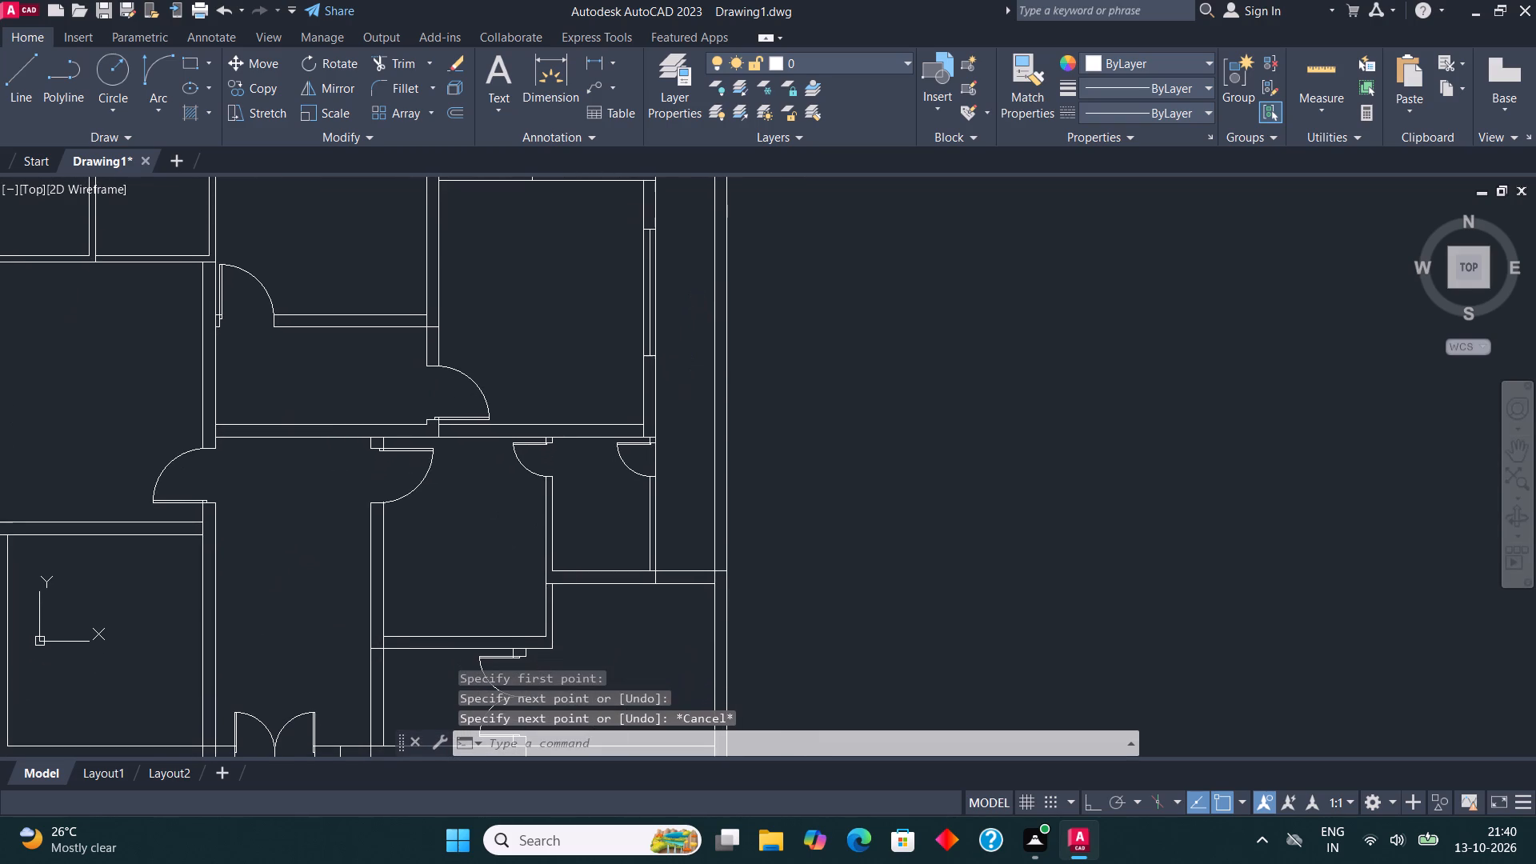
middle_drag(710, 540, 793, 479)
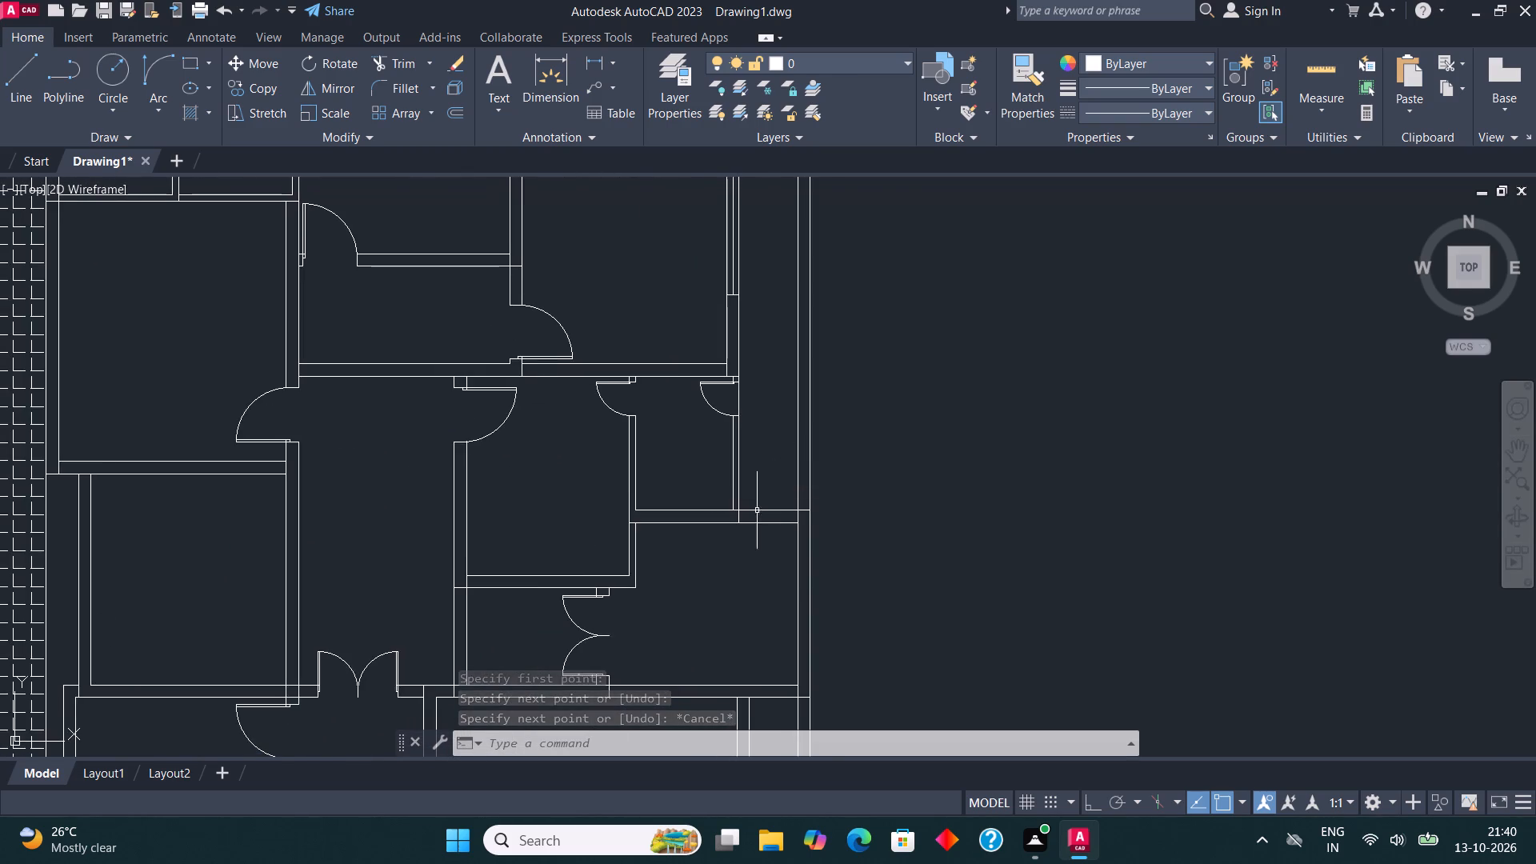
scroll(737, 519, up, 3)
click(197, 70)
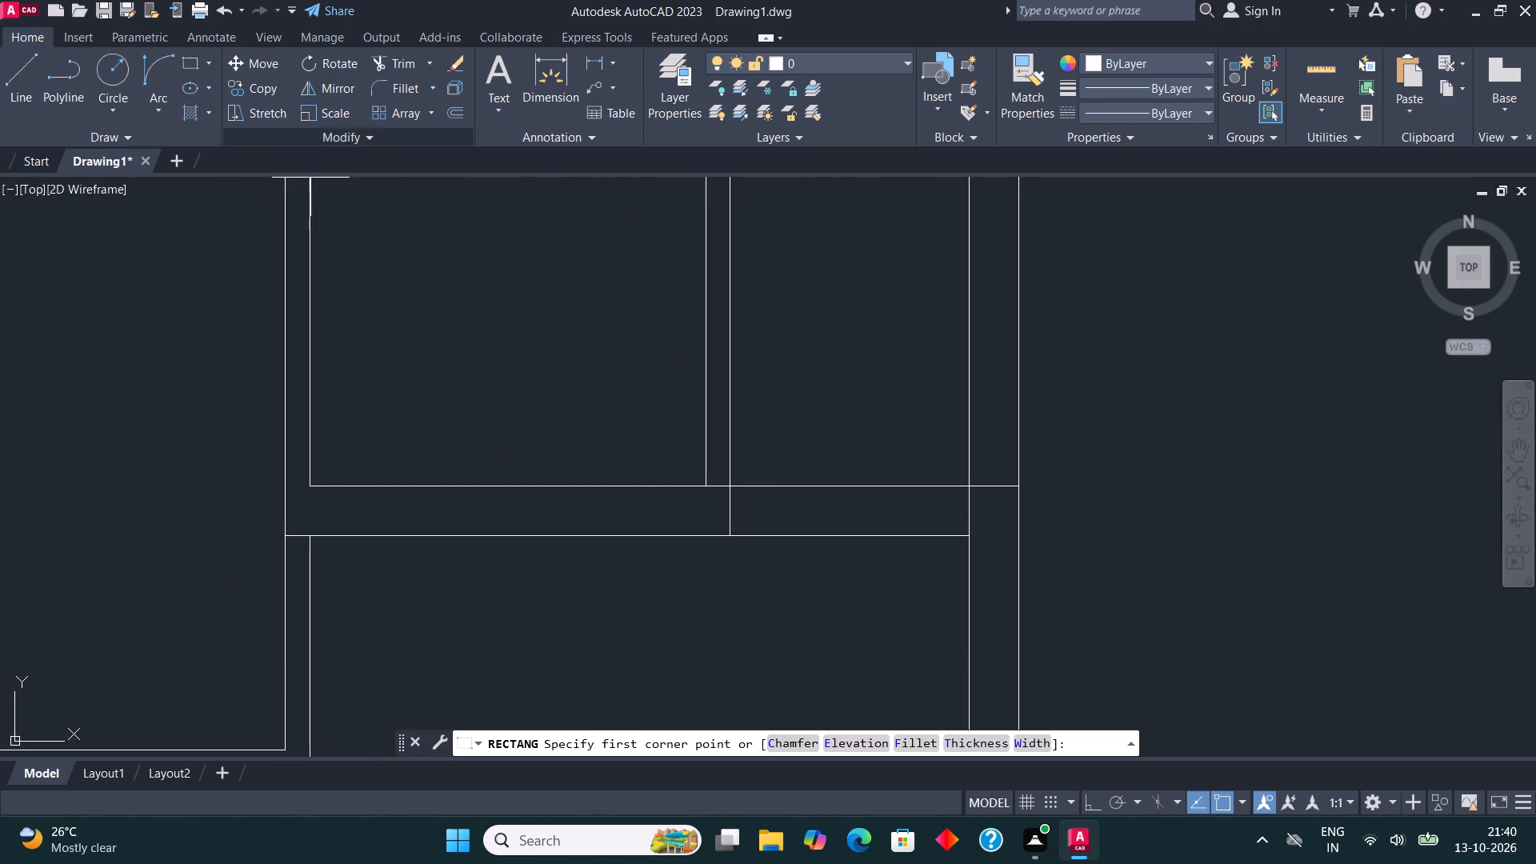
click(398, 485)
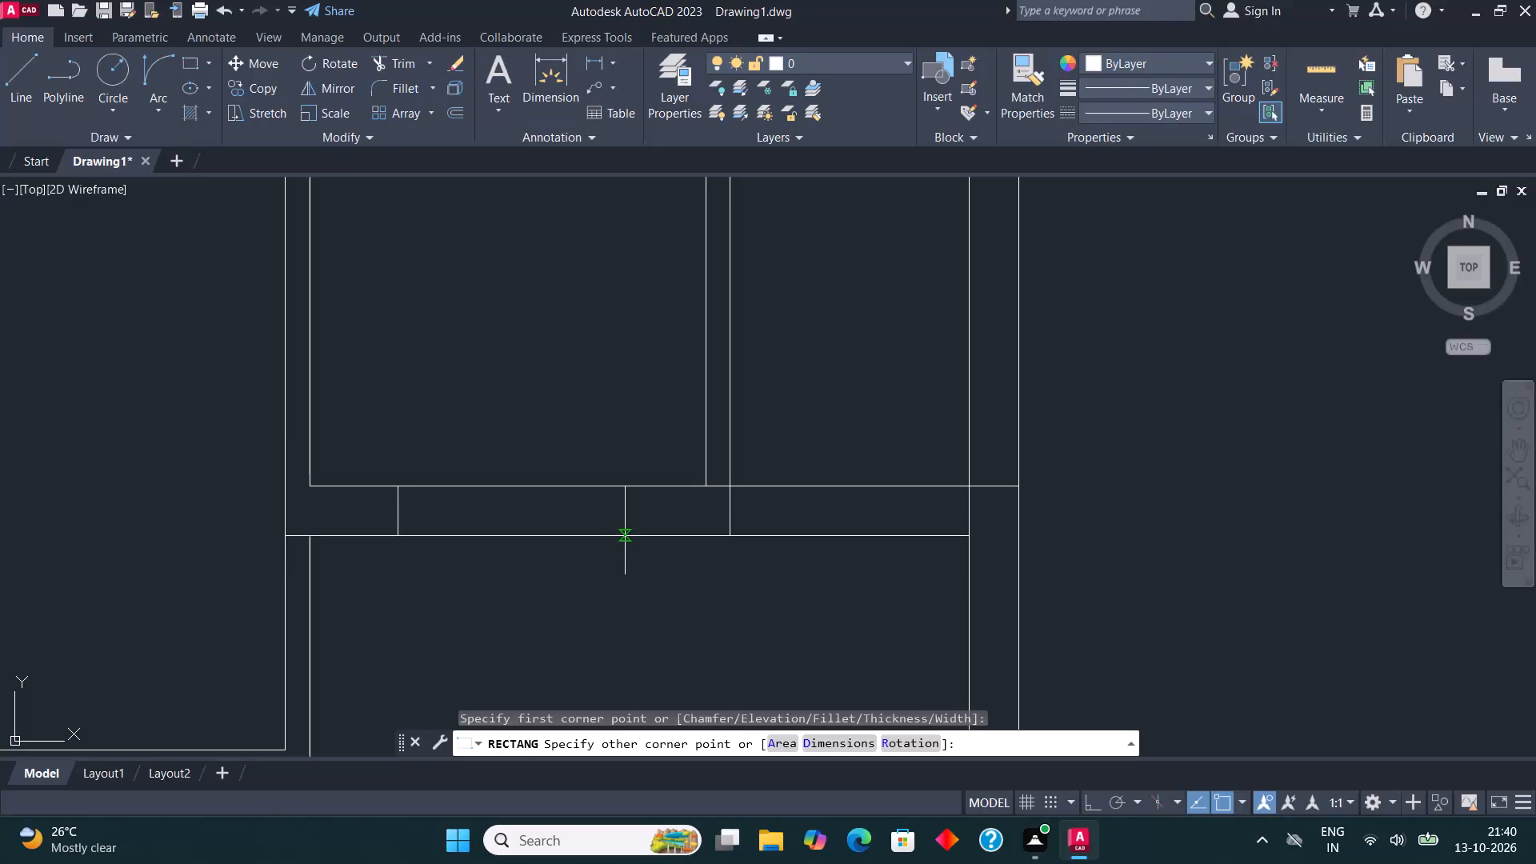
click(627, 536)
click(12, 69)
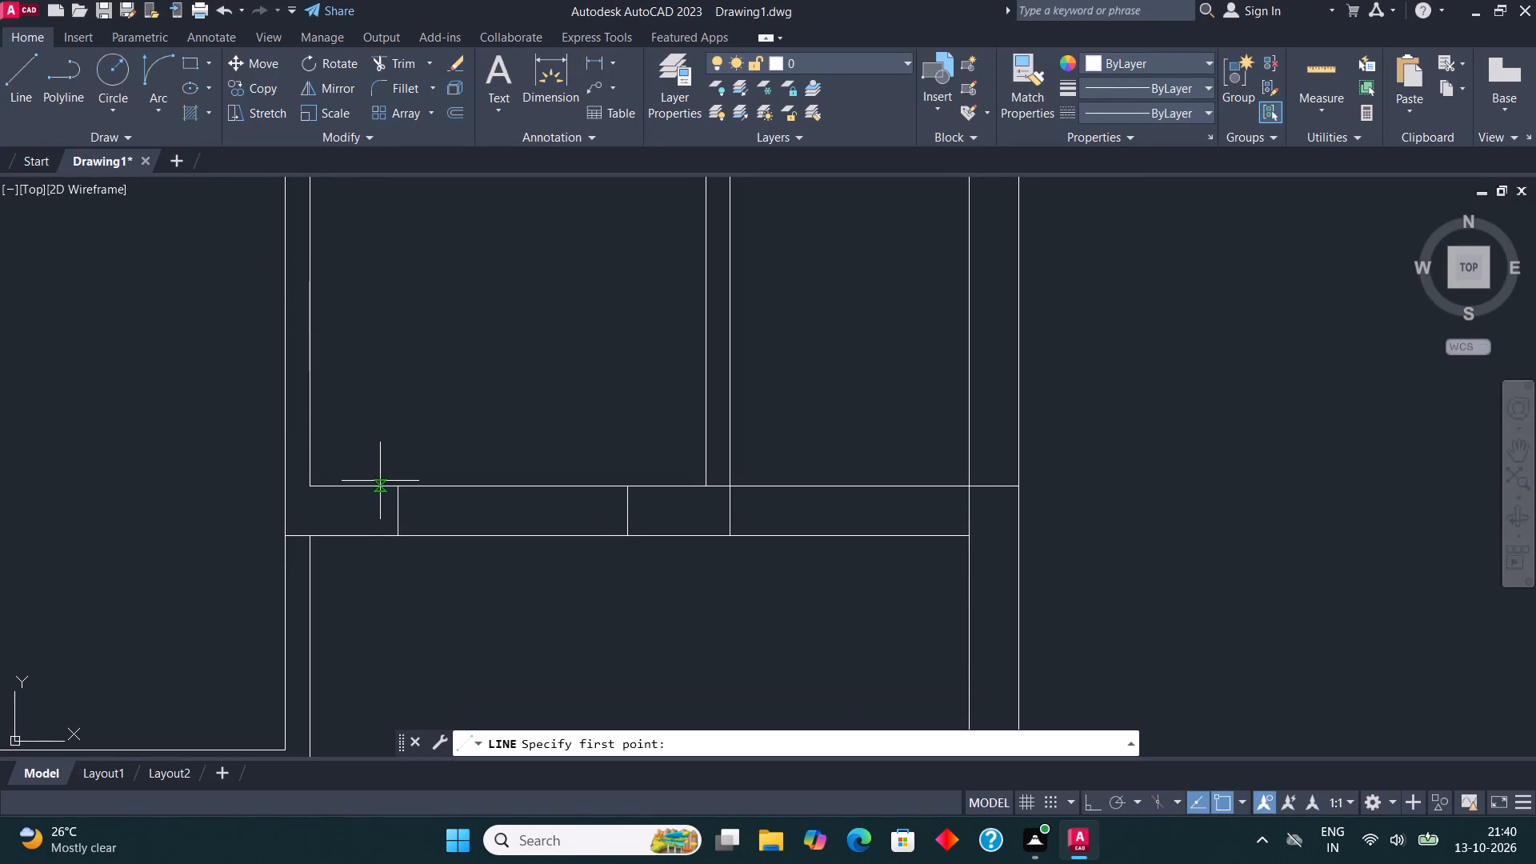
click(402, 508)
click(623, 509)
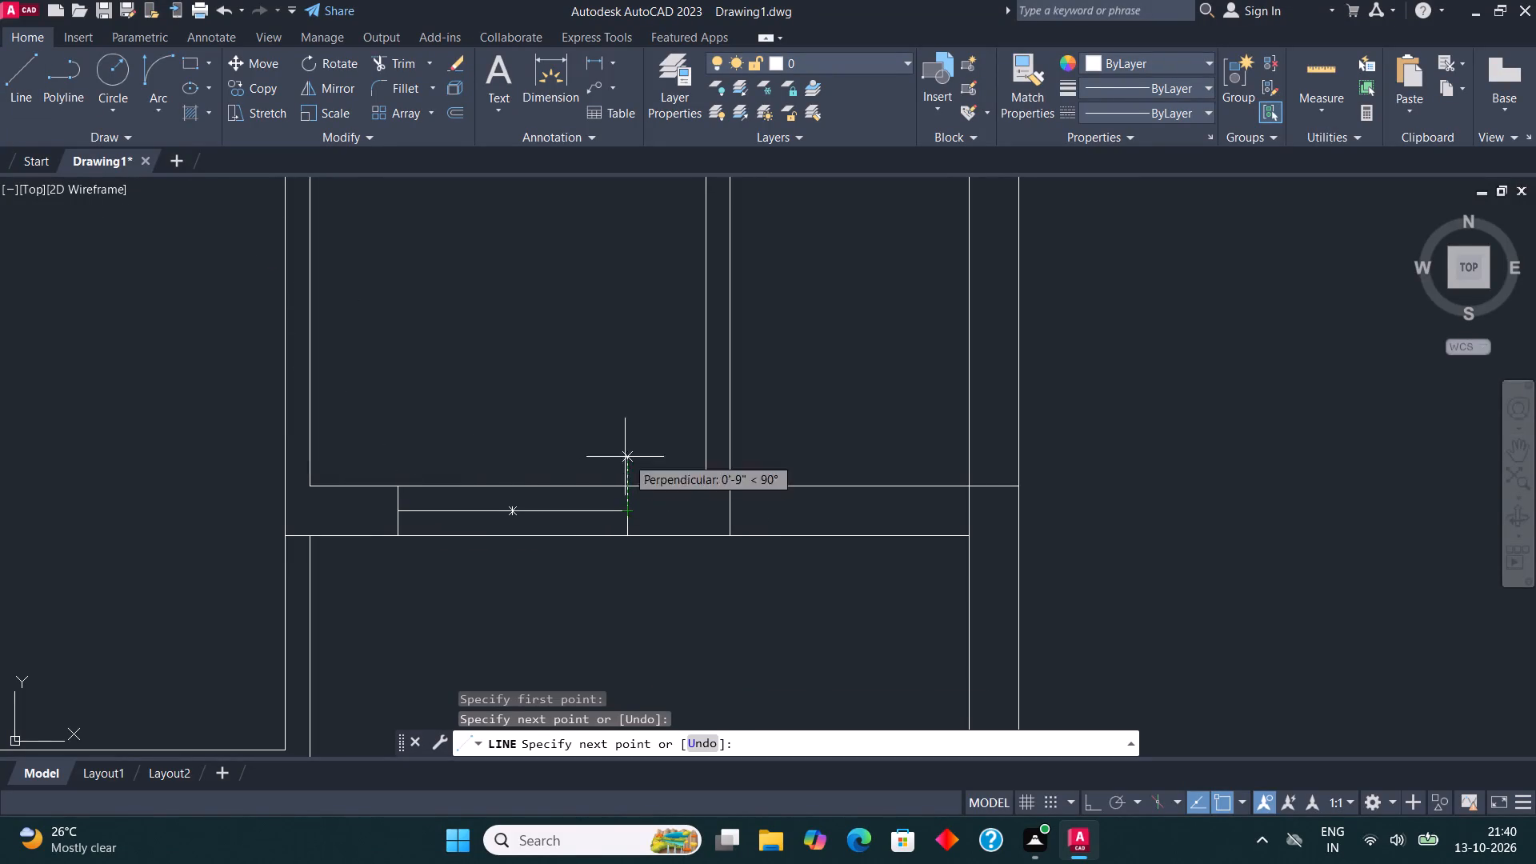
key(Escape)
Copy the window from the east wall below the northeast bathroom into the east wall of the large room north of the staircase.
scroll(678, 418, down, 3)
middle_drag(722, 445, 726, 427)
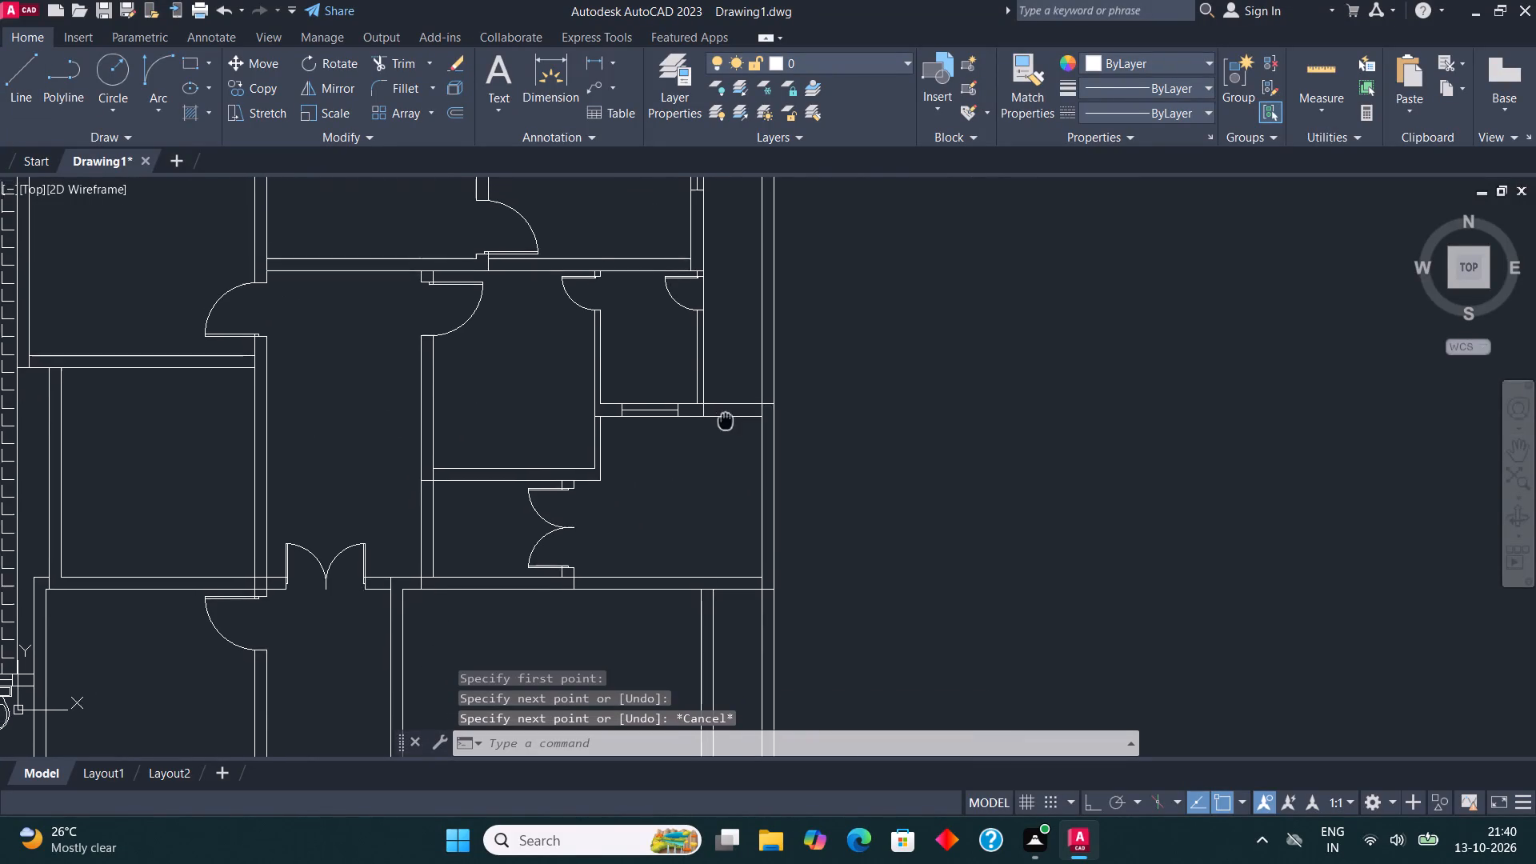
middle_drag(726, 427, 745, 754)
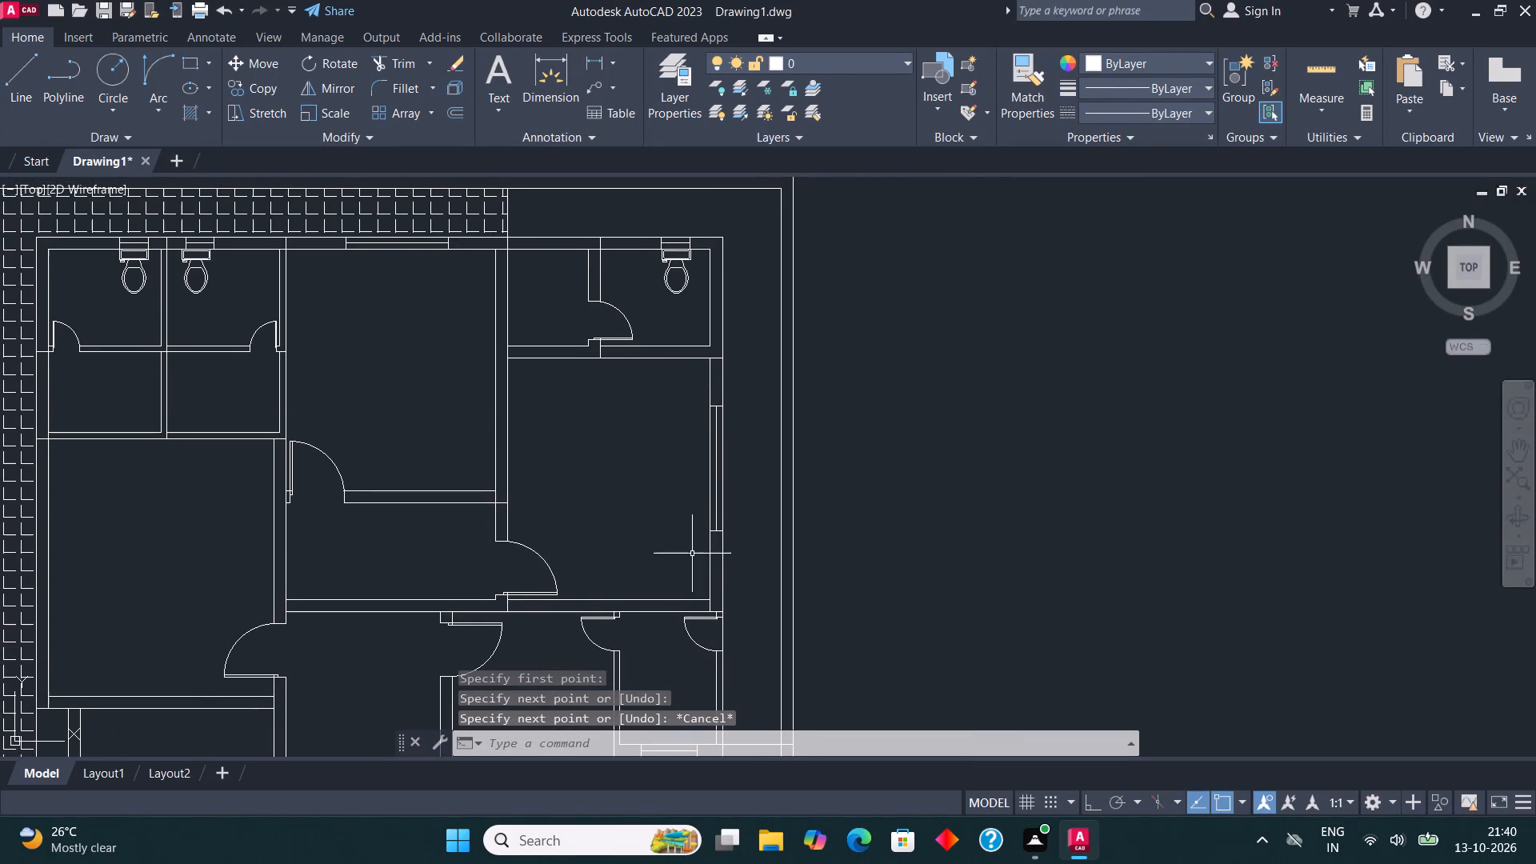
drag(694, 555, 695, 547)
click(734, 398)
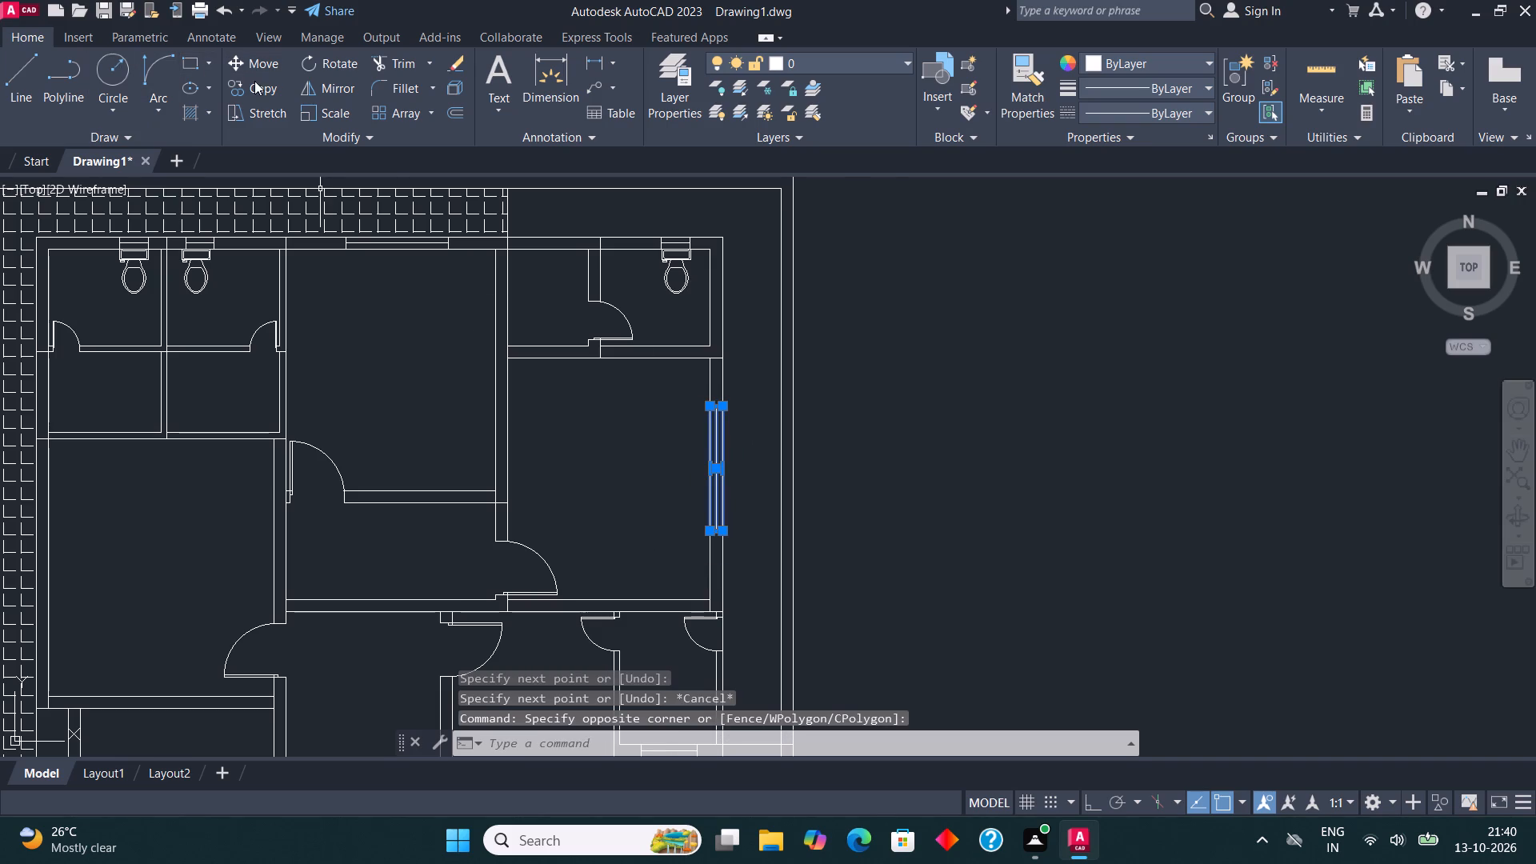
click(261, 92)
click(720, 534)
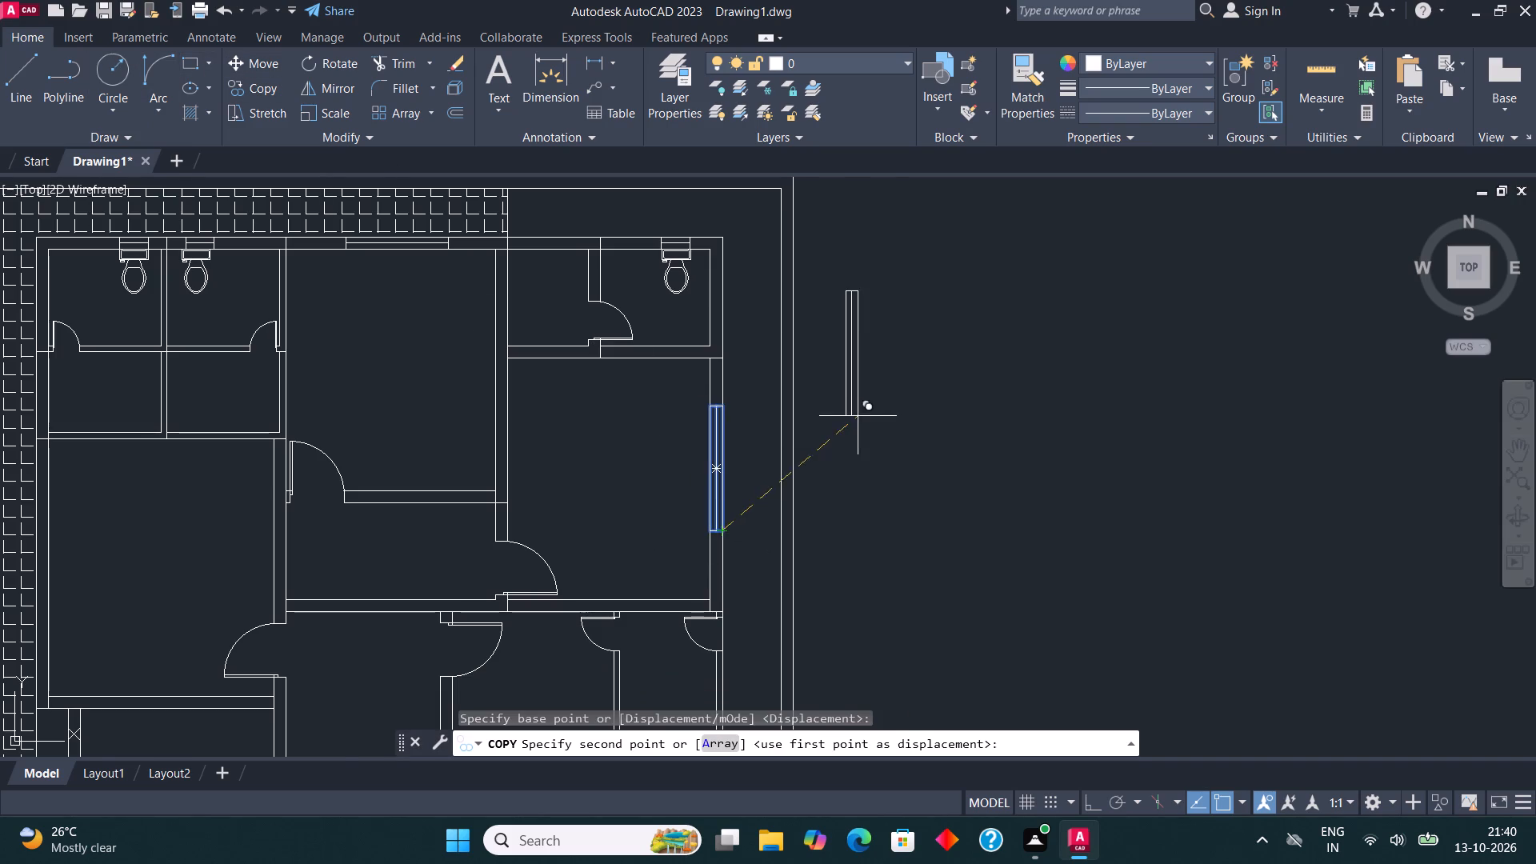
scroll(860, 413, down, 3)
middle_drag(862, 464, 775, 313)
scroll(746, 436, up, 3)
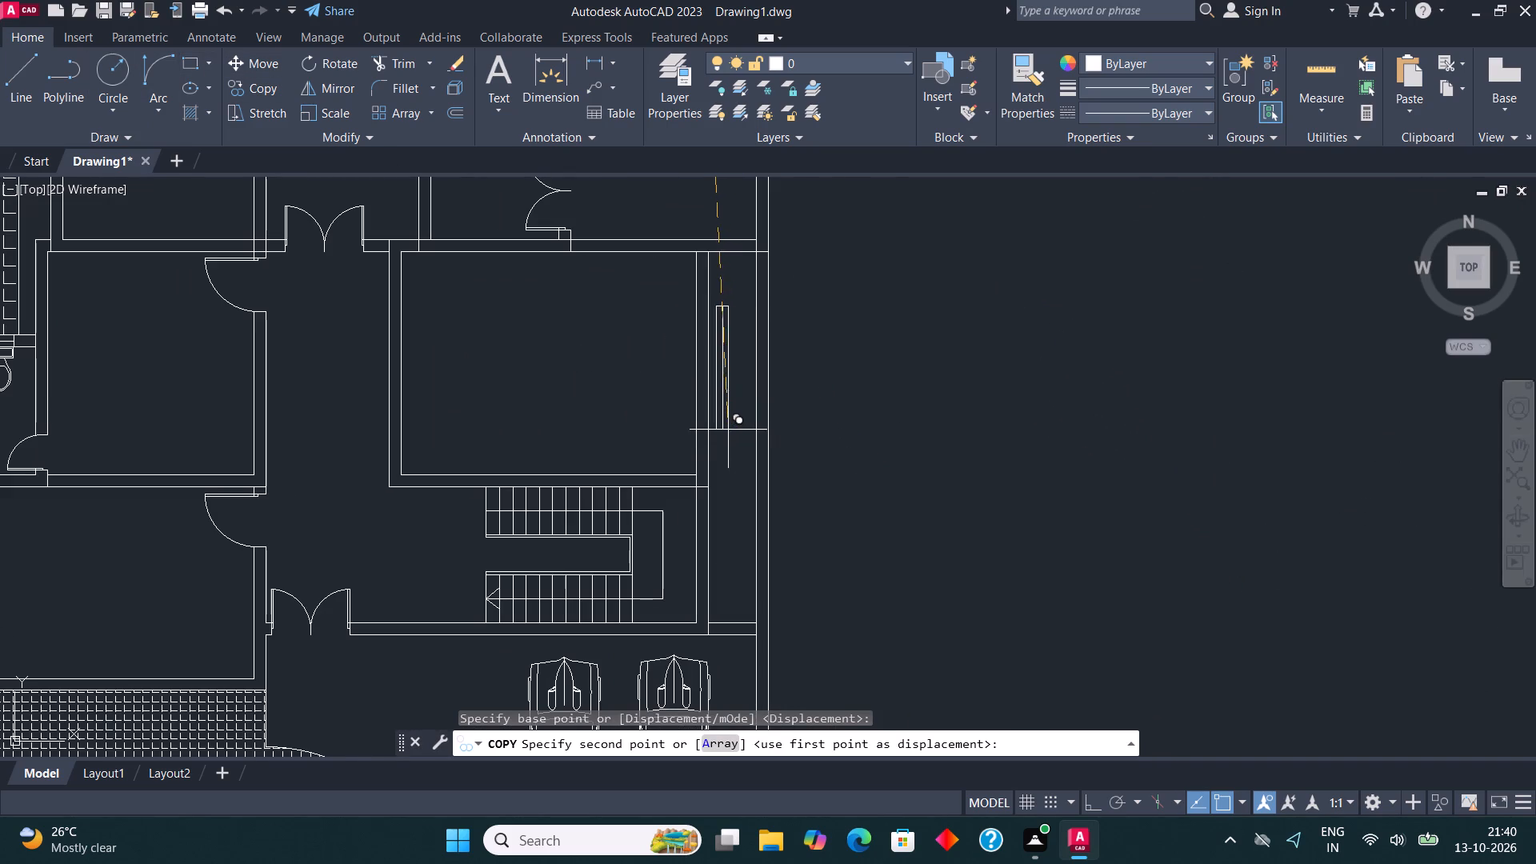
click(709, 433)
Place another copy of the vertical window in the west wall of the smaller room below the large west bedroom.
scroll(684, 392, down, 2)
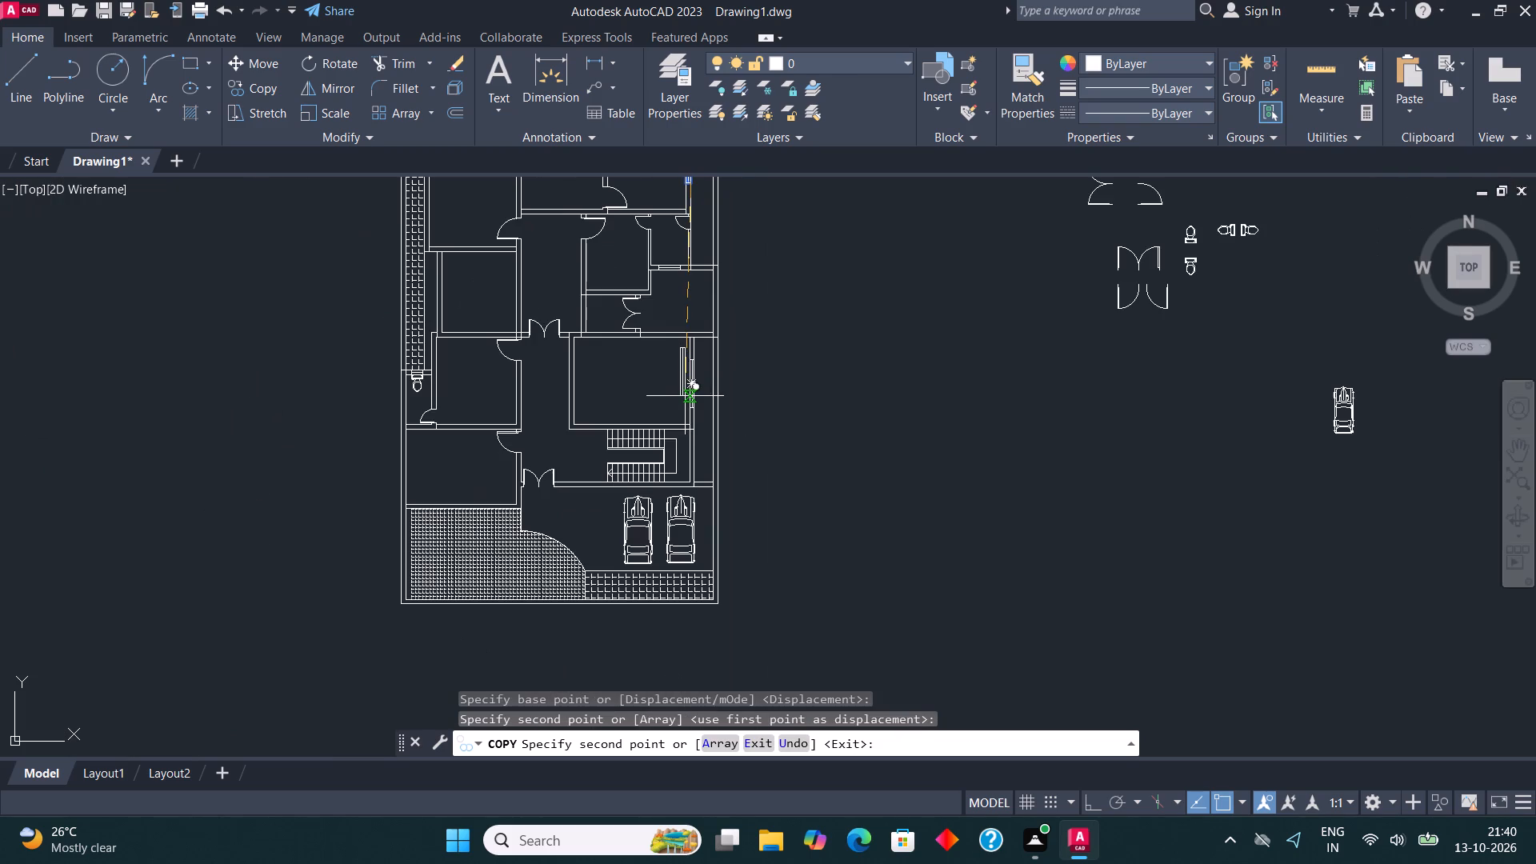
middle_drag(686, 400, 729, 460)
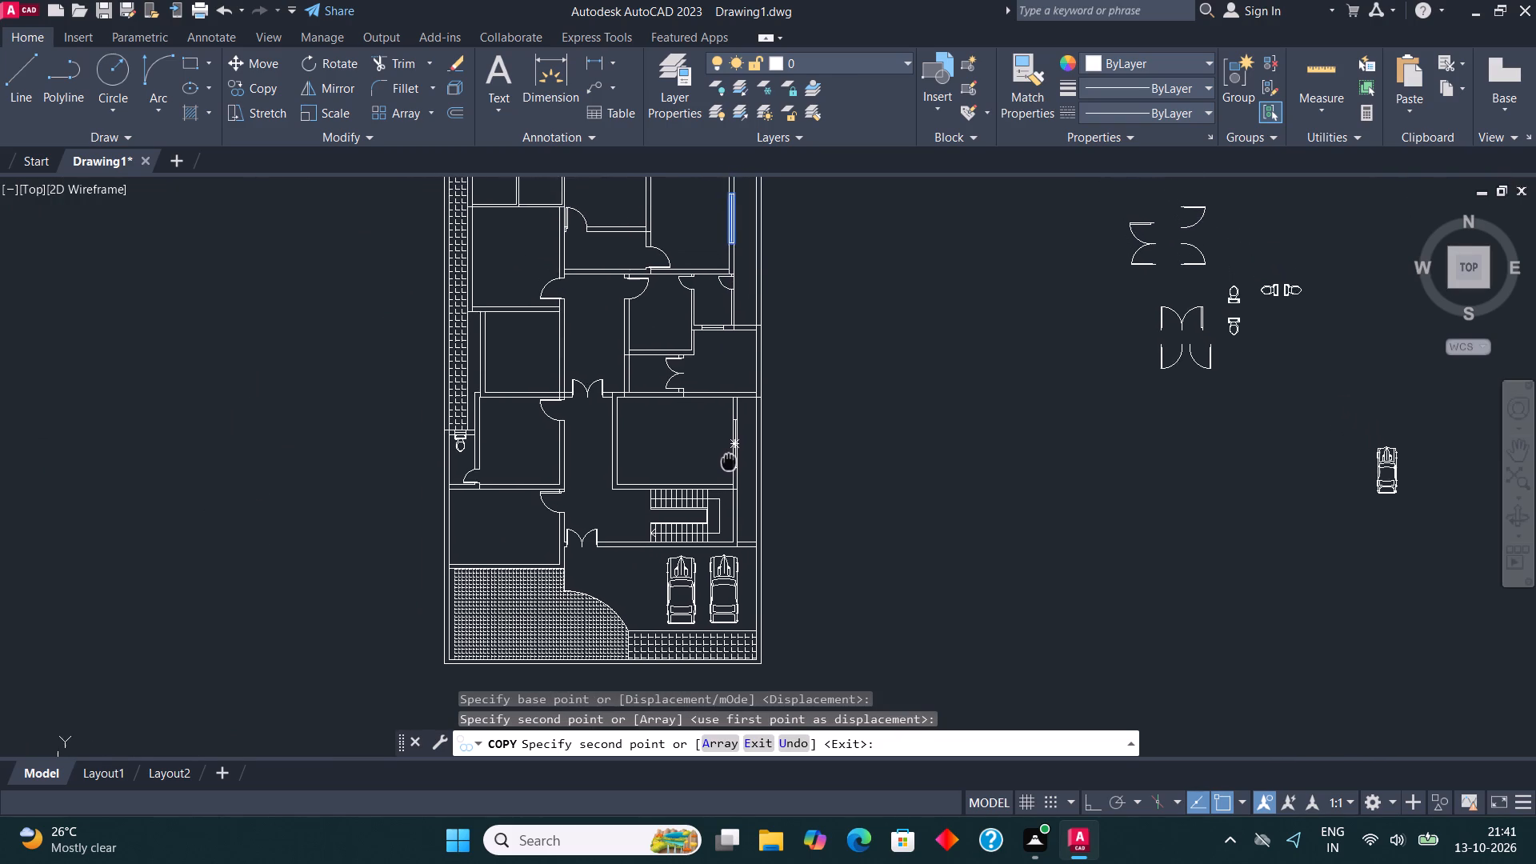
middle_drag(729, 460, 765, 693)
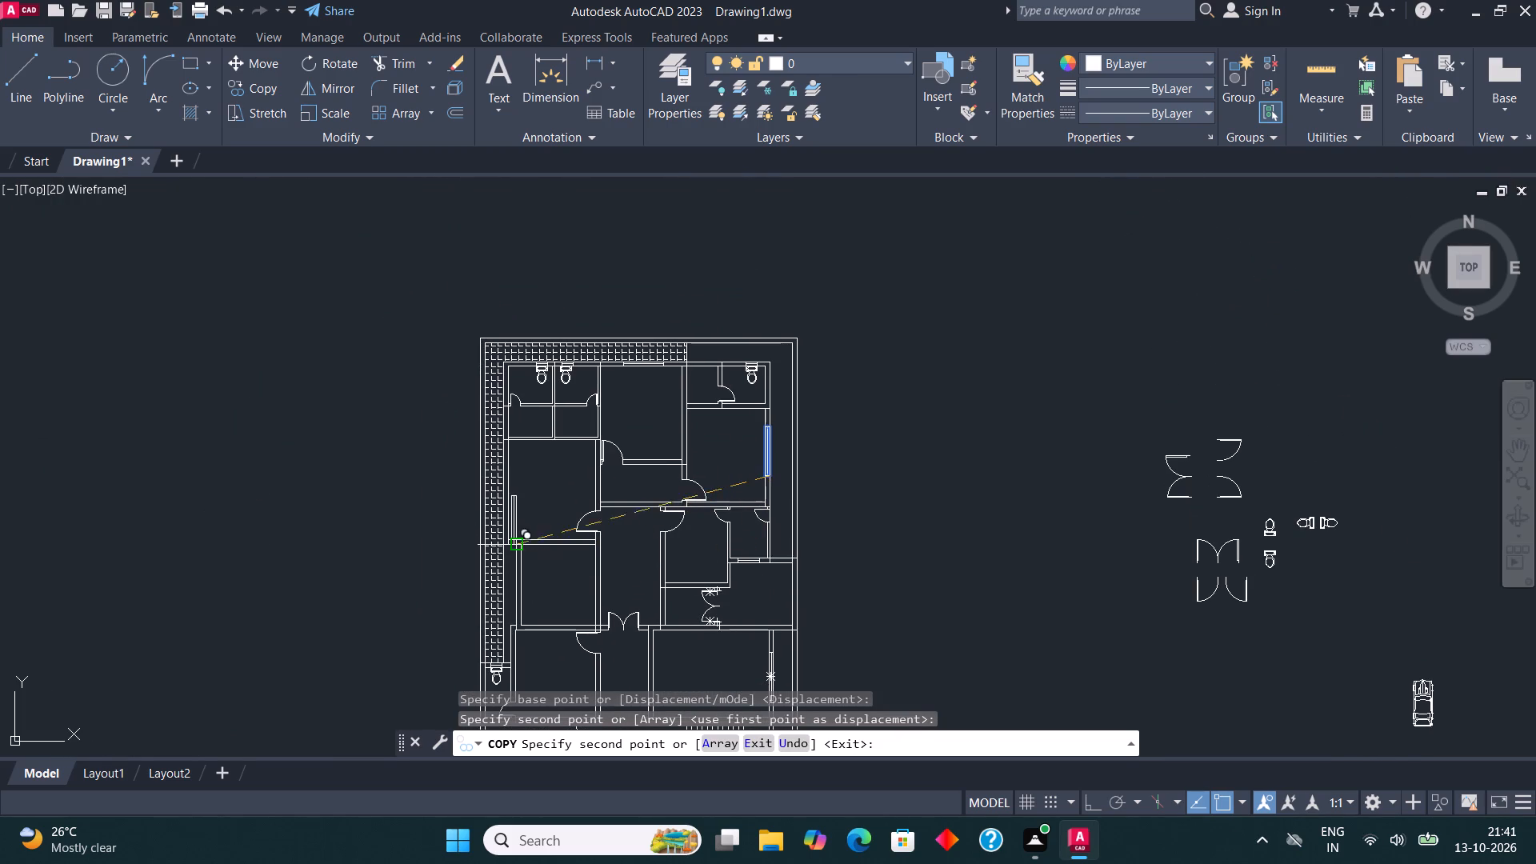
middle_drag(582, 530, 613, 486)
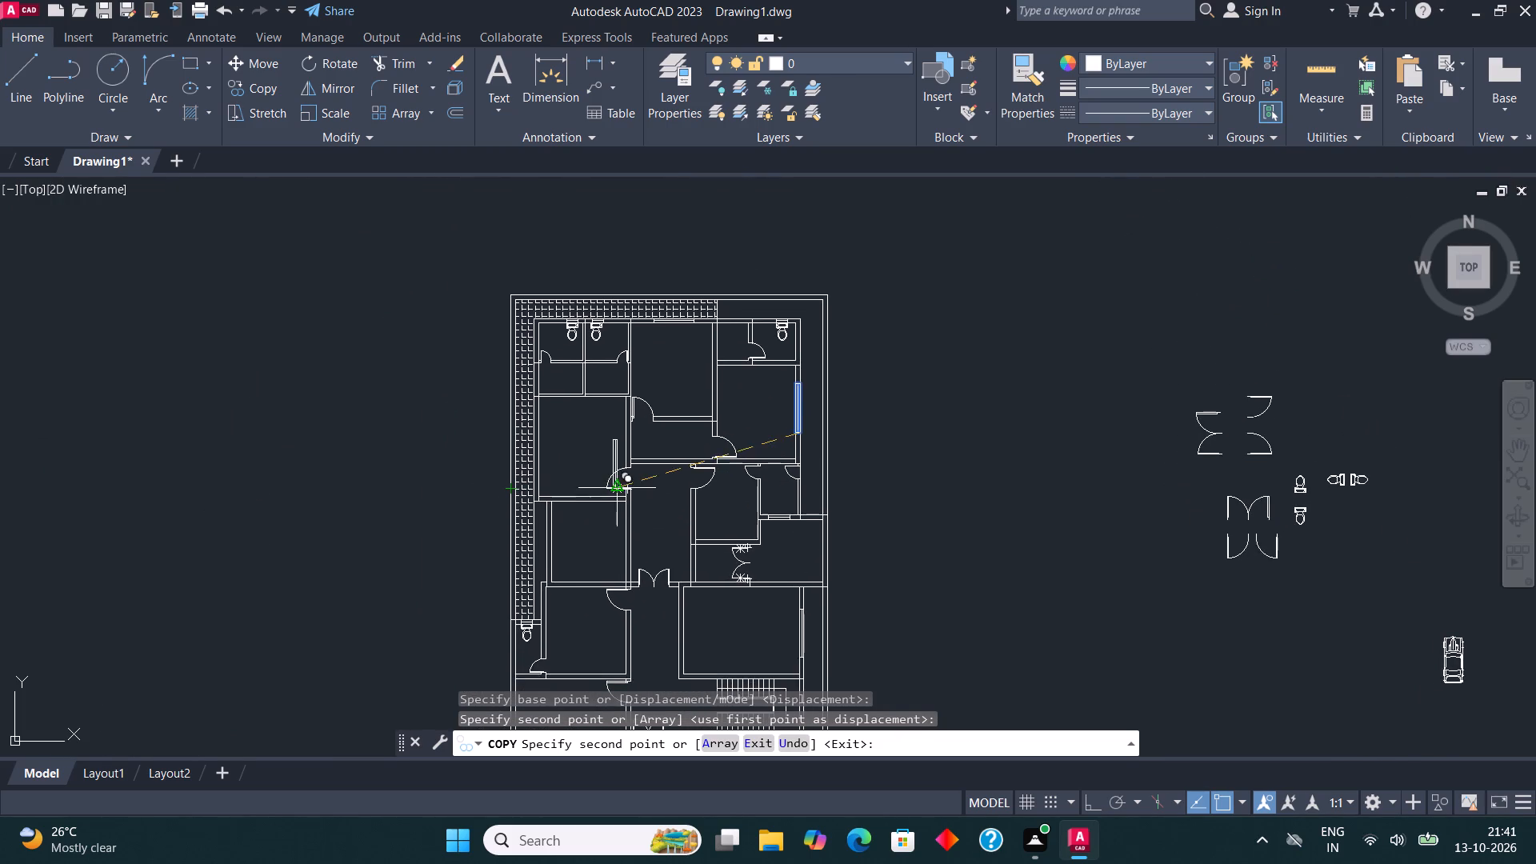
scroll(562, 562, up, 3)
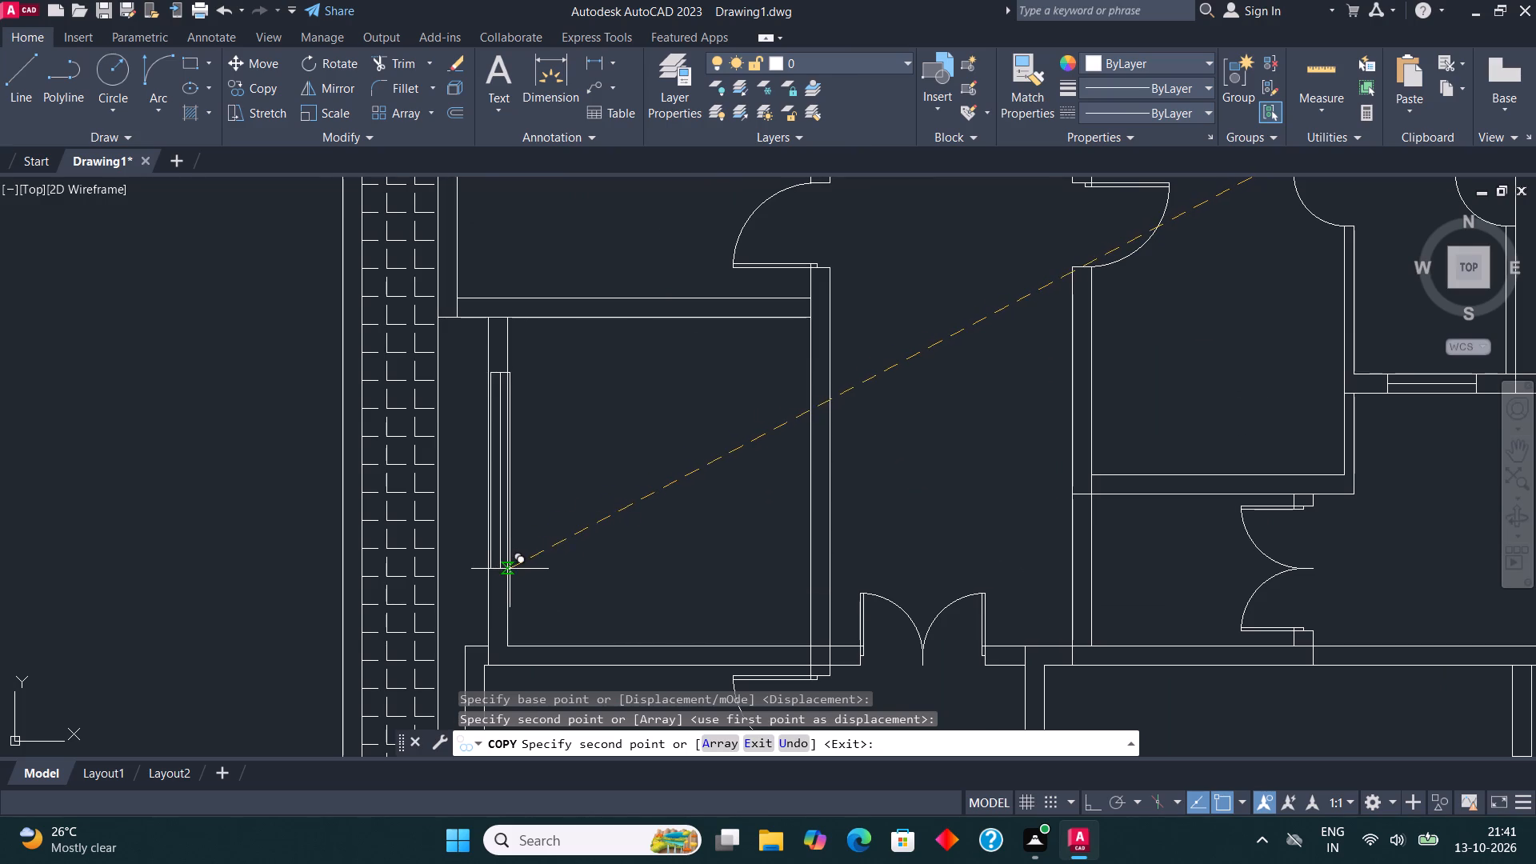
click(509, 569)
Place one more vertical window copy in the west wall of the large west bedroom and end the Copy command.
scroll(564, 665, down, 2)
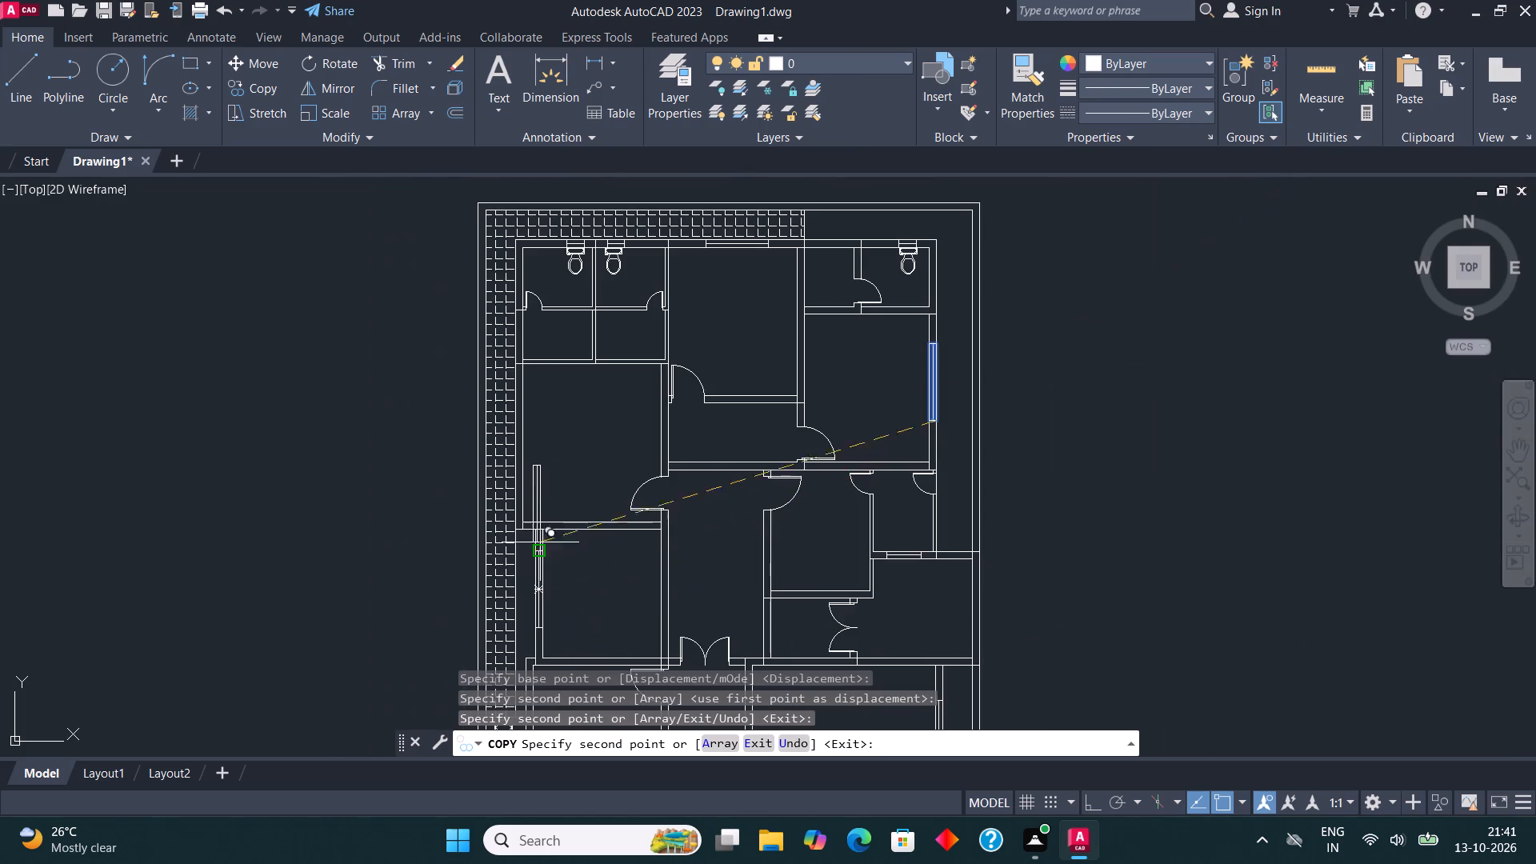
scroll(530, 491, up, 3)
click(482, 476)
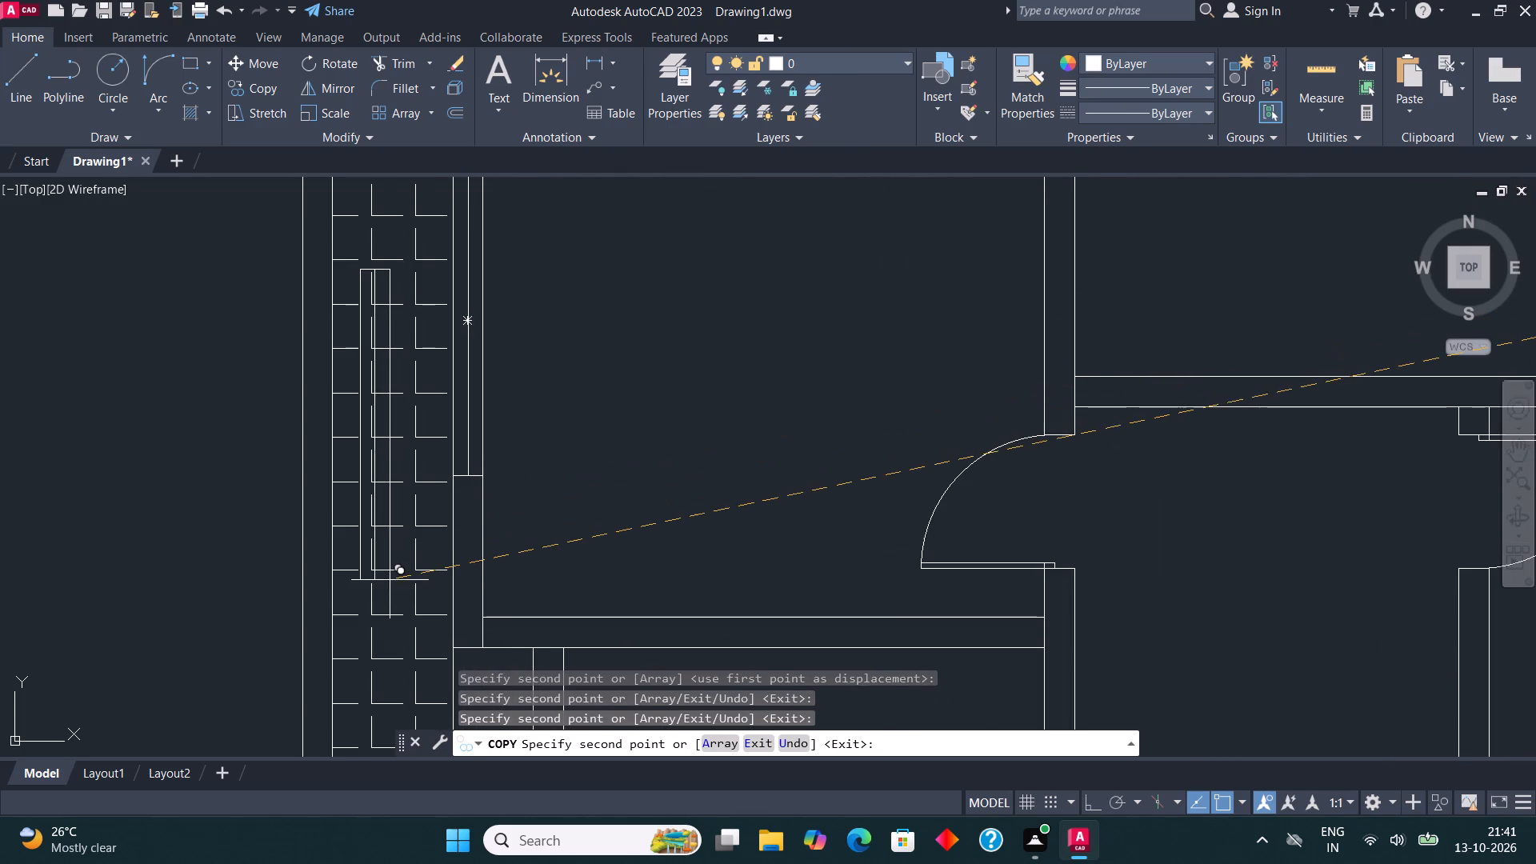
scroll(459, 617, down, 1)
middle_drag(570, 587, 596, 453)
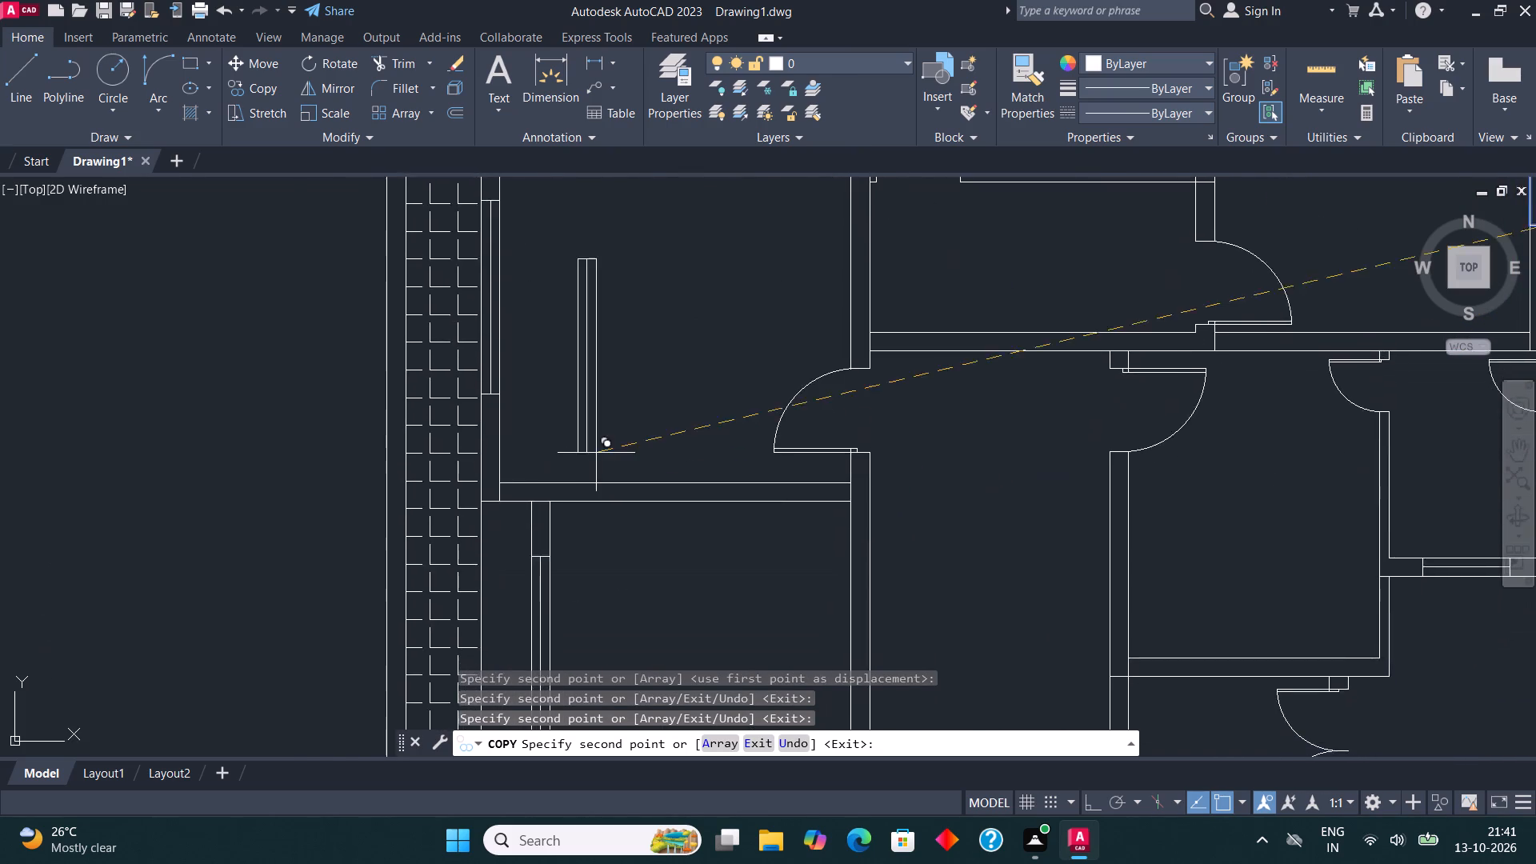
scroll(596, 453, down, 2)
scroll(692, 540, down, 1)
middle_drag(690, 513, 655, 306)
key(Escape)
Draw a window near the west end of the southwest room's bottom wall as a wall-thick rectangle with a horizontal centre line.
scroll(597, 586, up, 3)
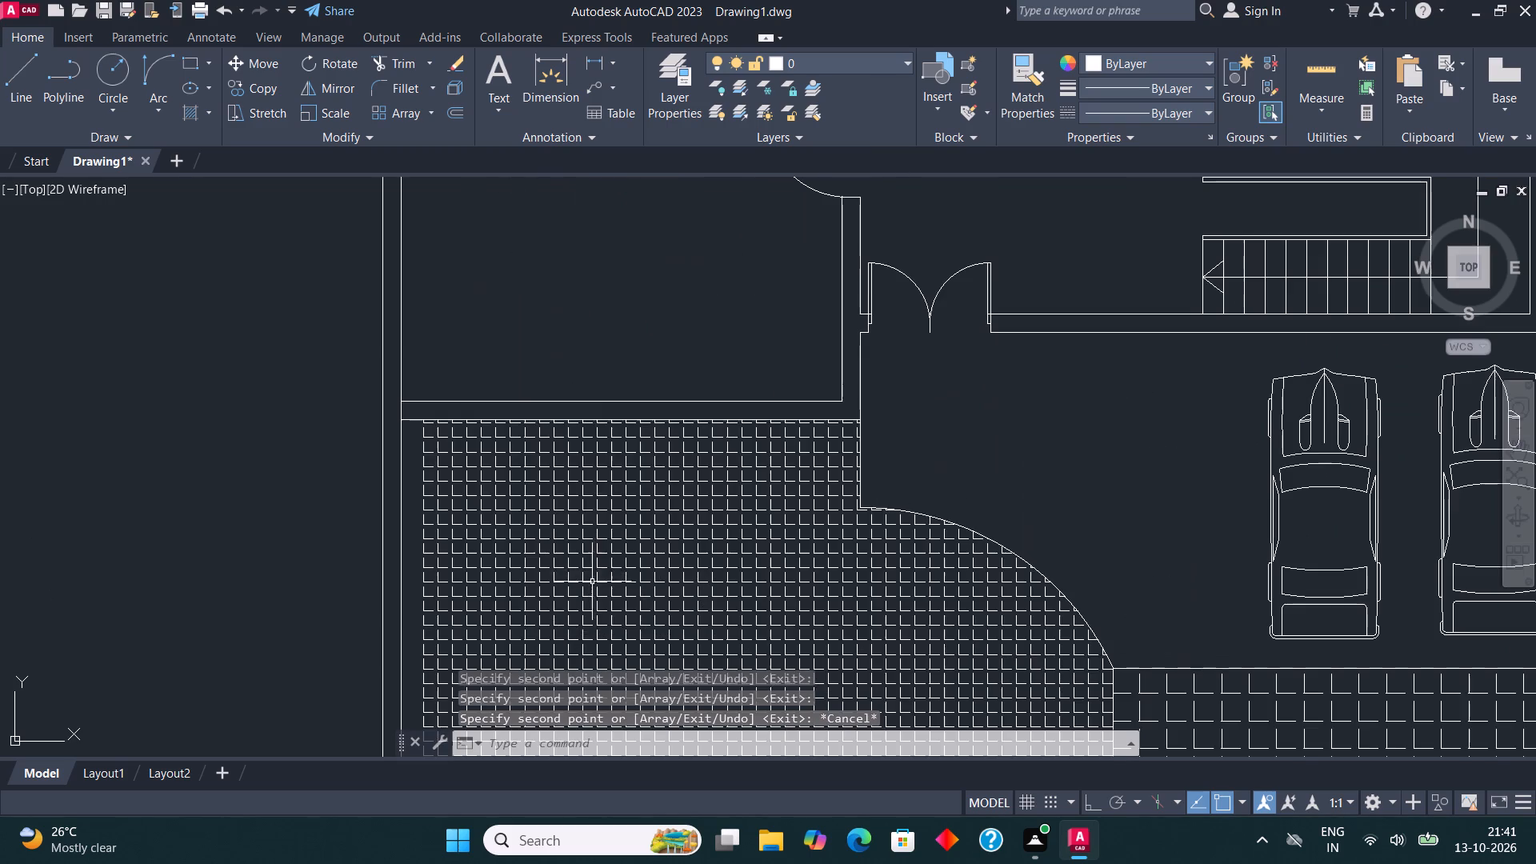
middle_drag(560, 394, 510, 465)
scroll(510, 465, up, 2)
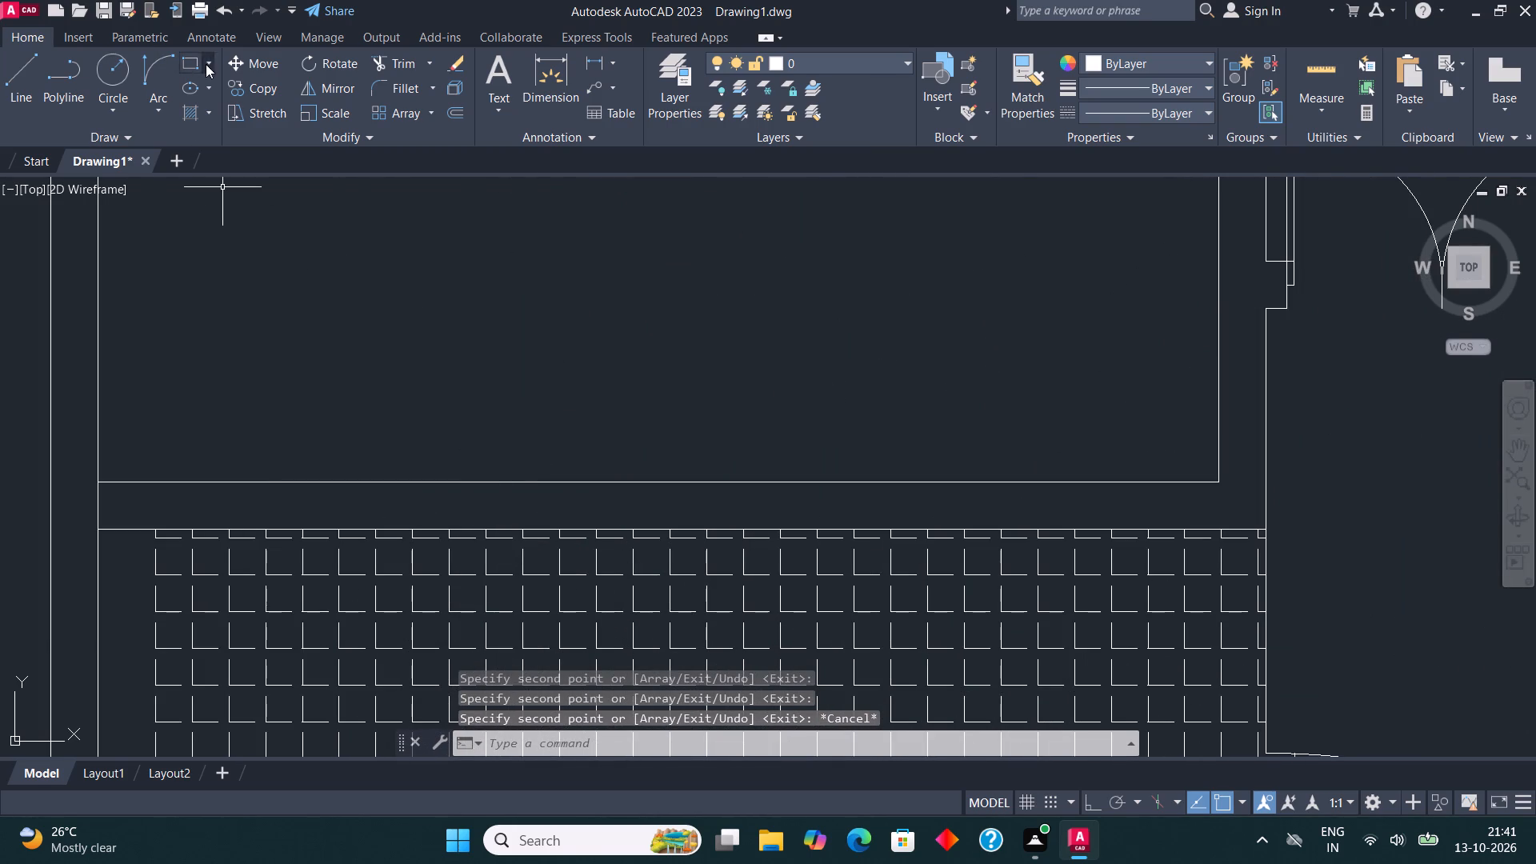
click(188, 57)
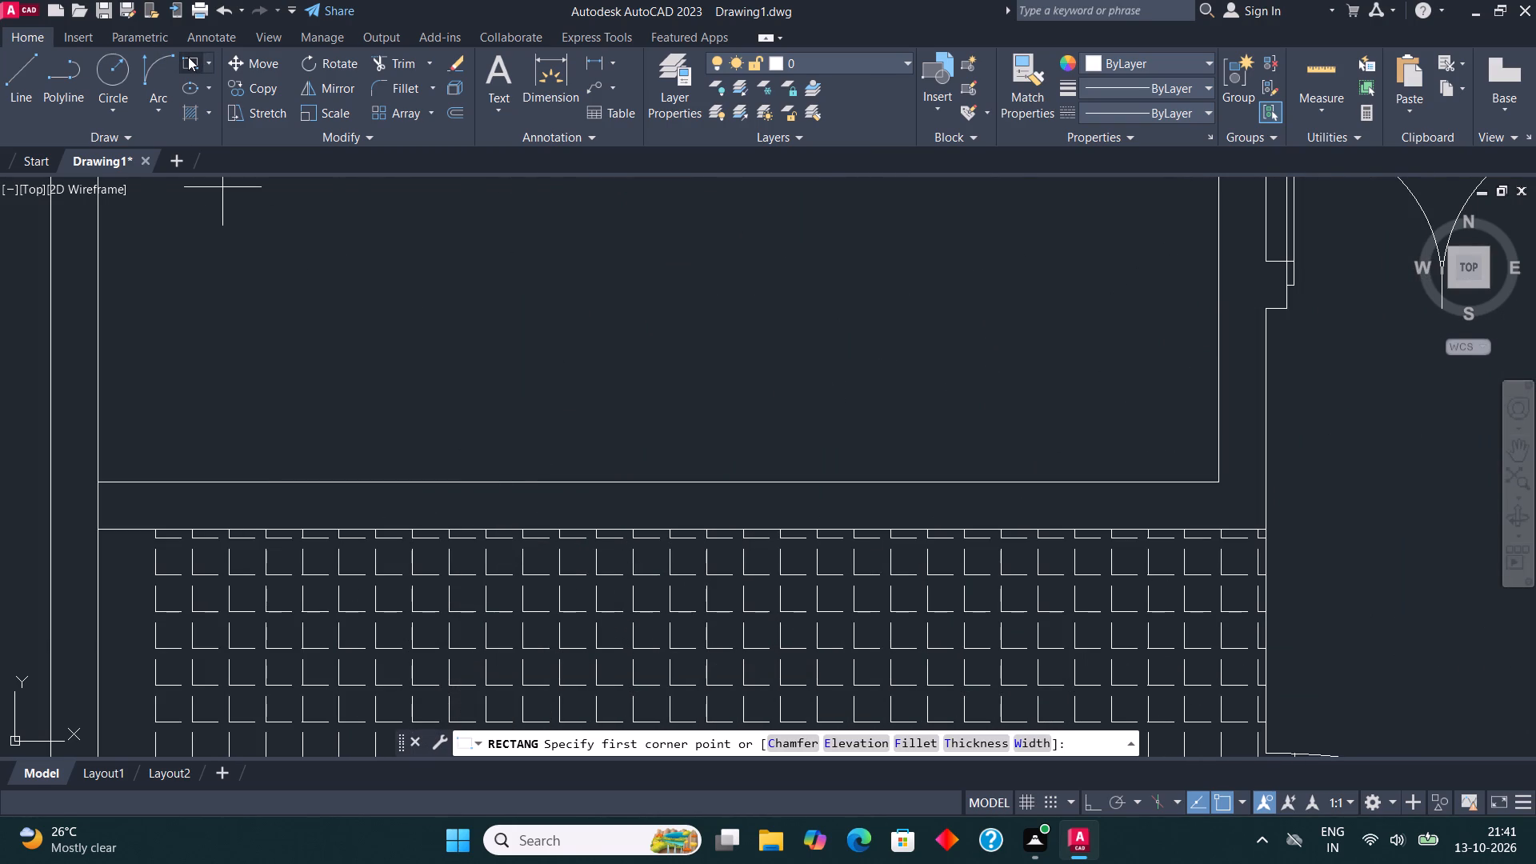
click(246, 529)
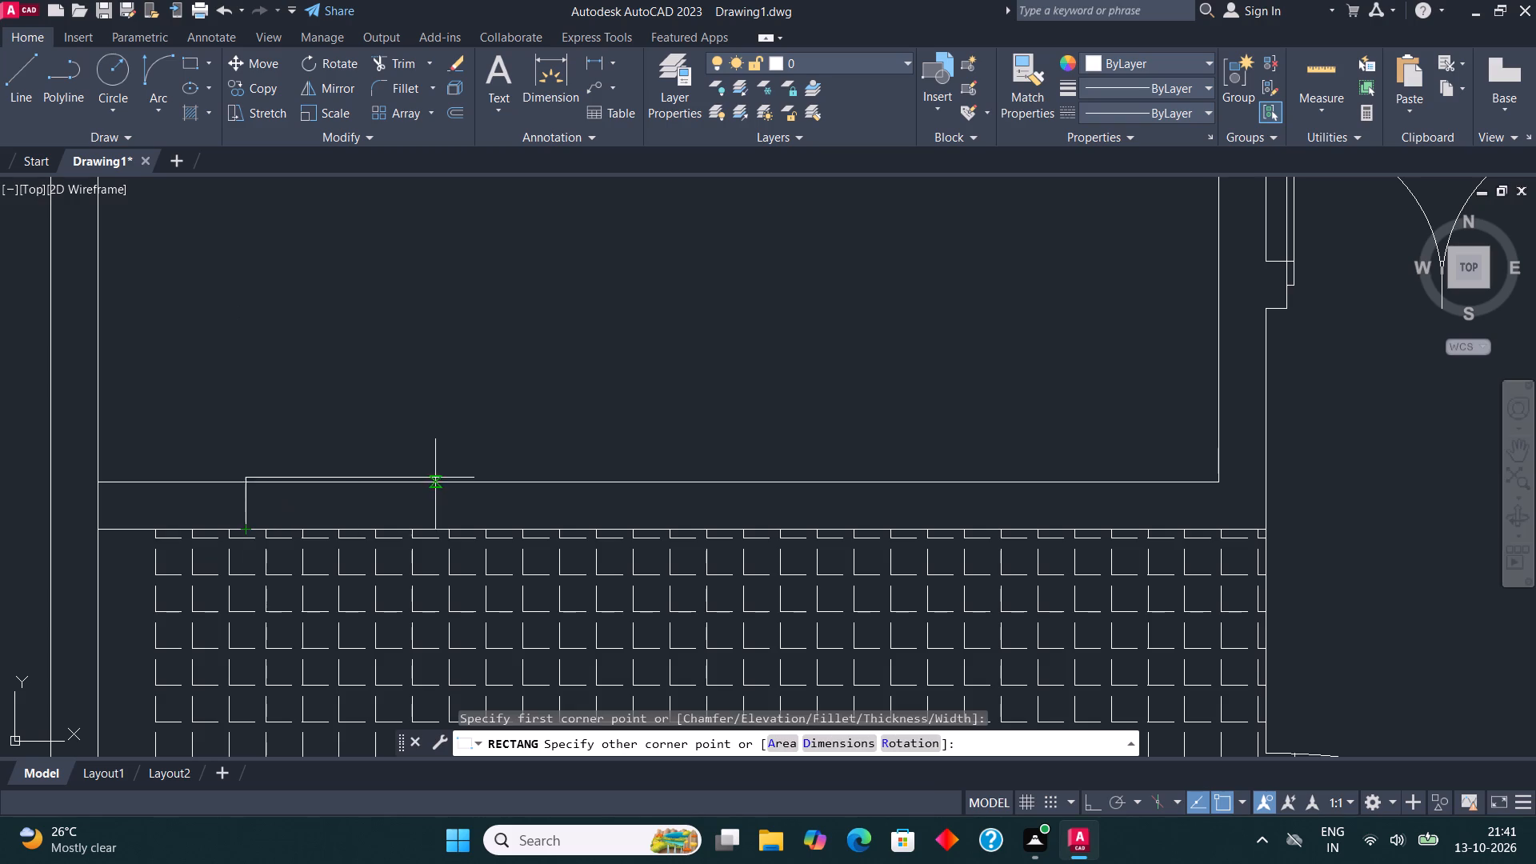
click(522, 483)
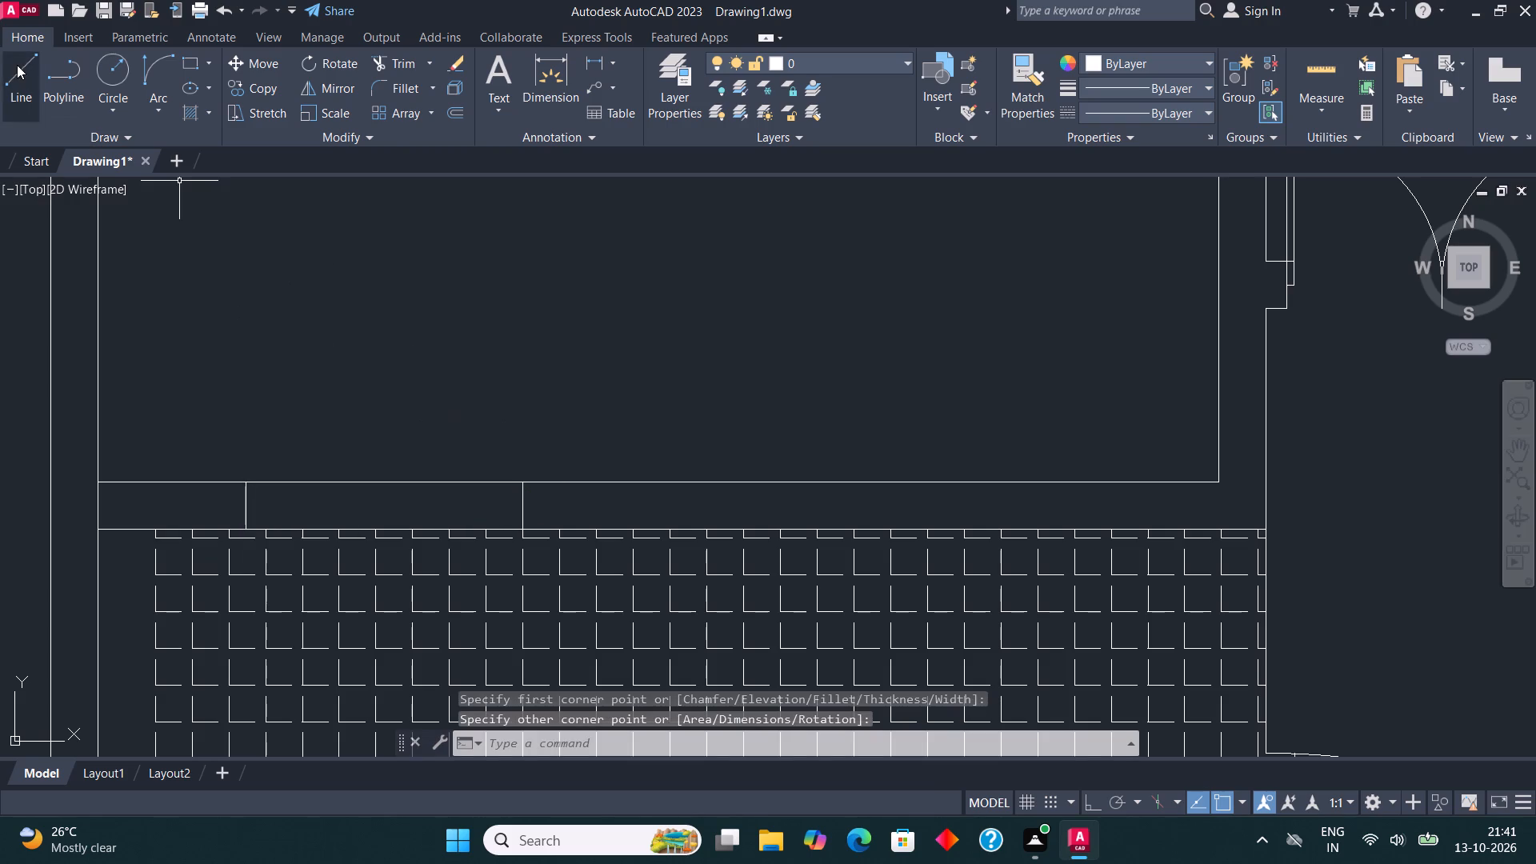
click(17, 65)
click(244, 513)
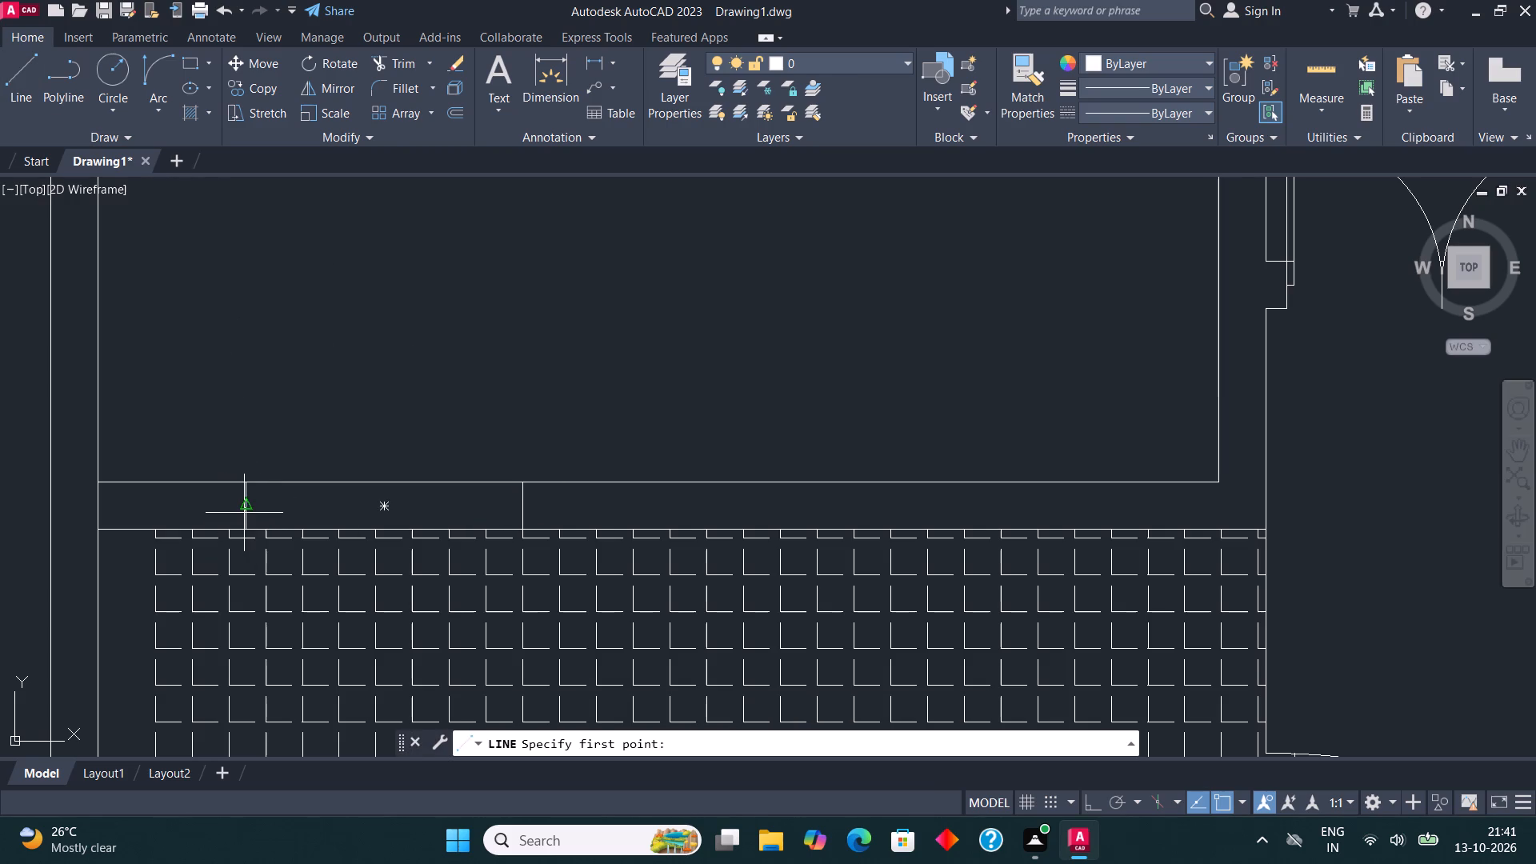
click(521, 509)
key(Escape)
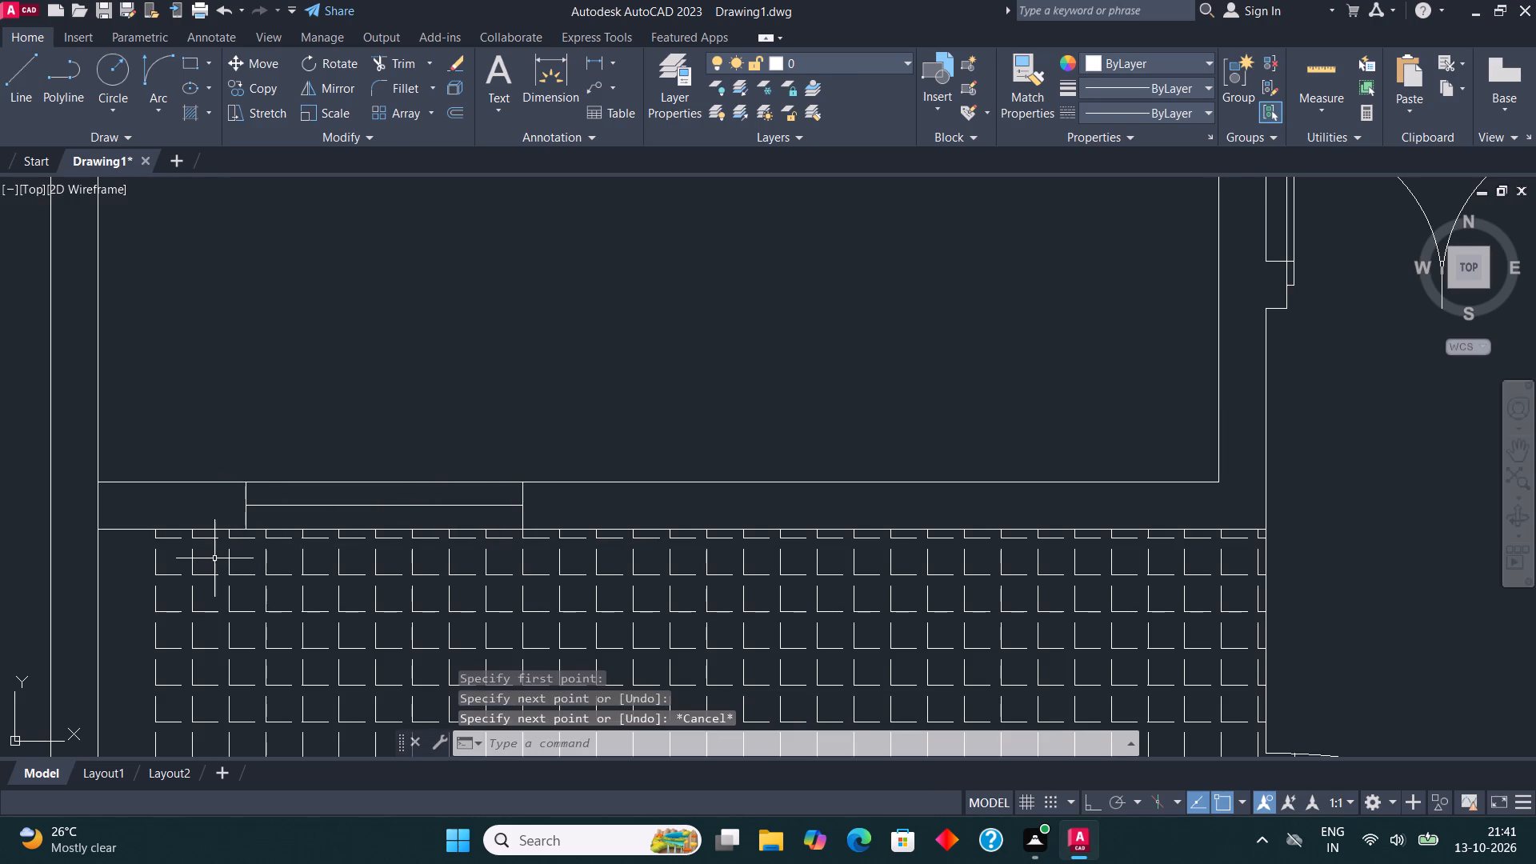
Copy the new window farther east along the southwest room's bottom wall and end the Copy command.
click(214, 558)
click(567, 454)
click(249, 86)
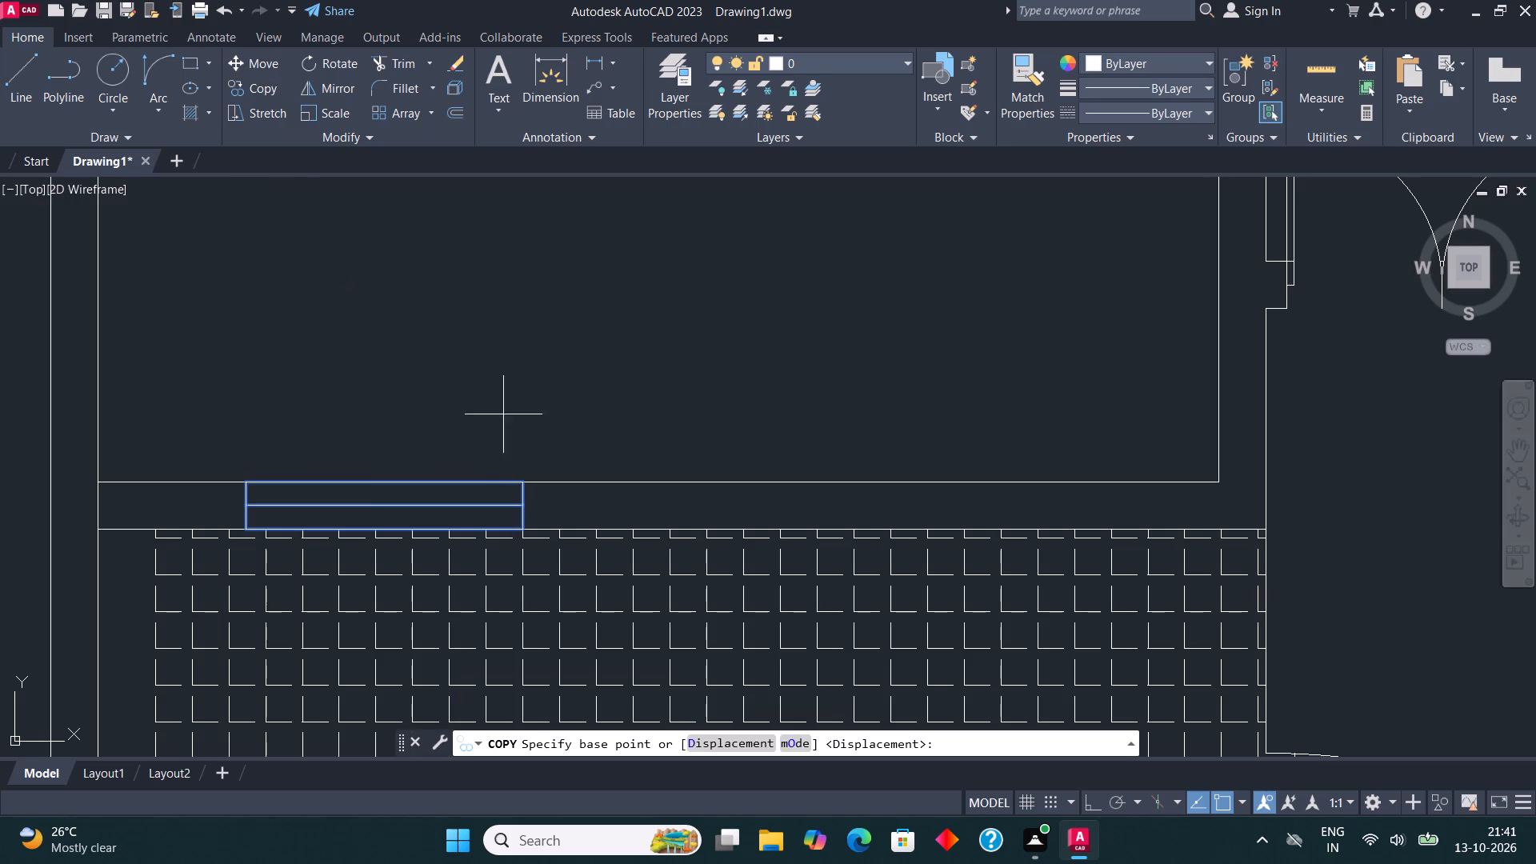
click(519, 476)
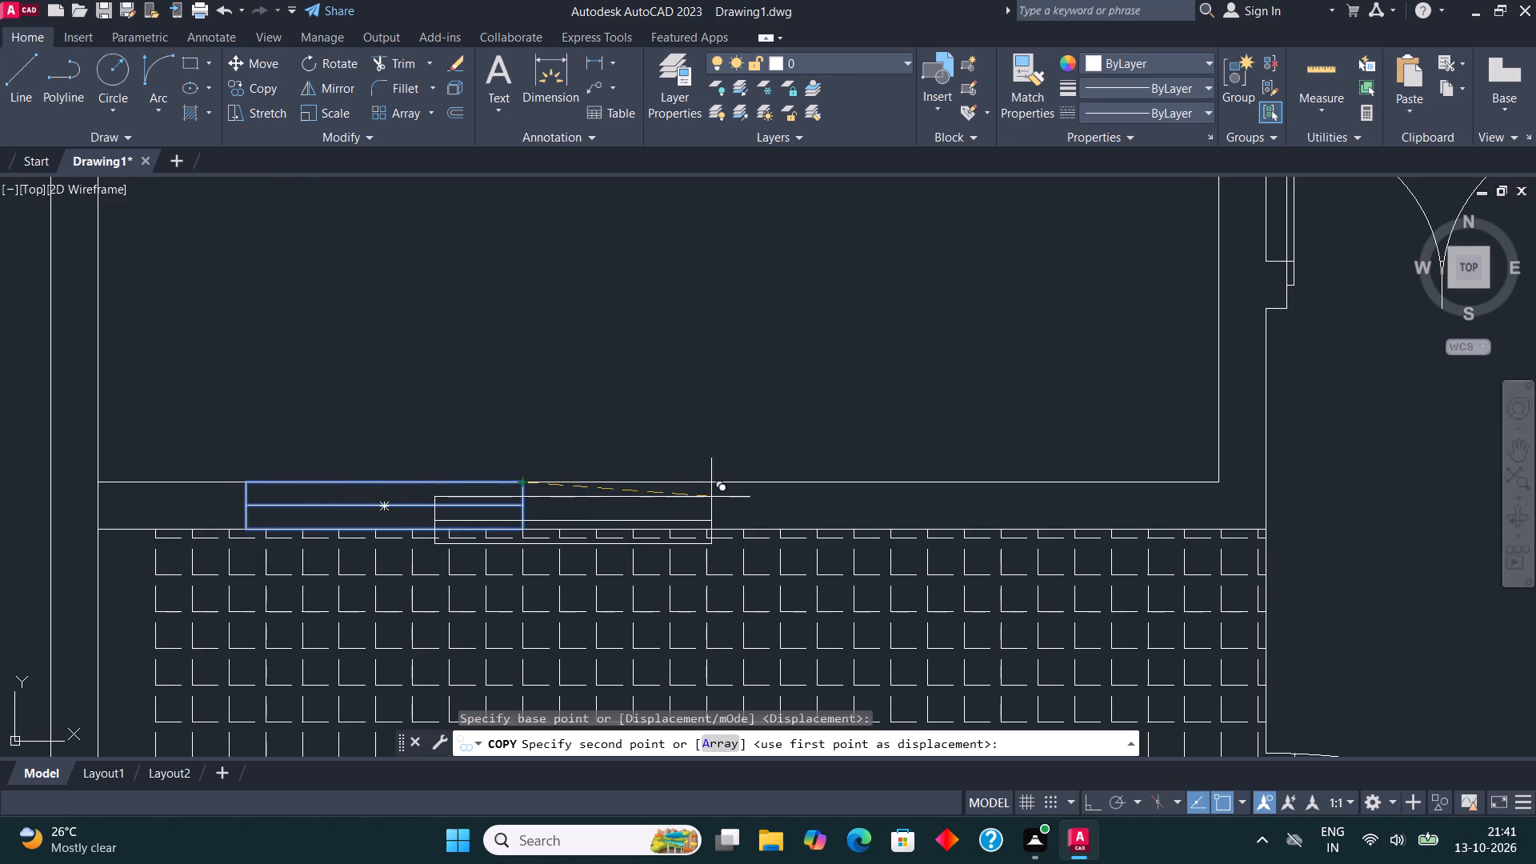
click(995, 482)
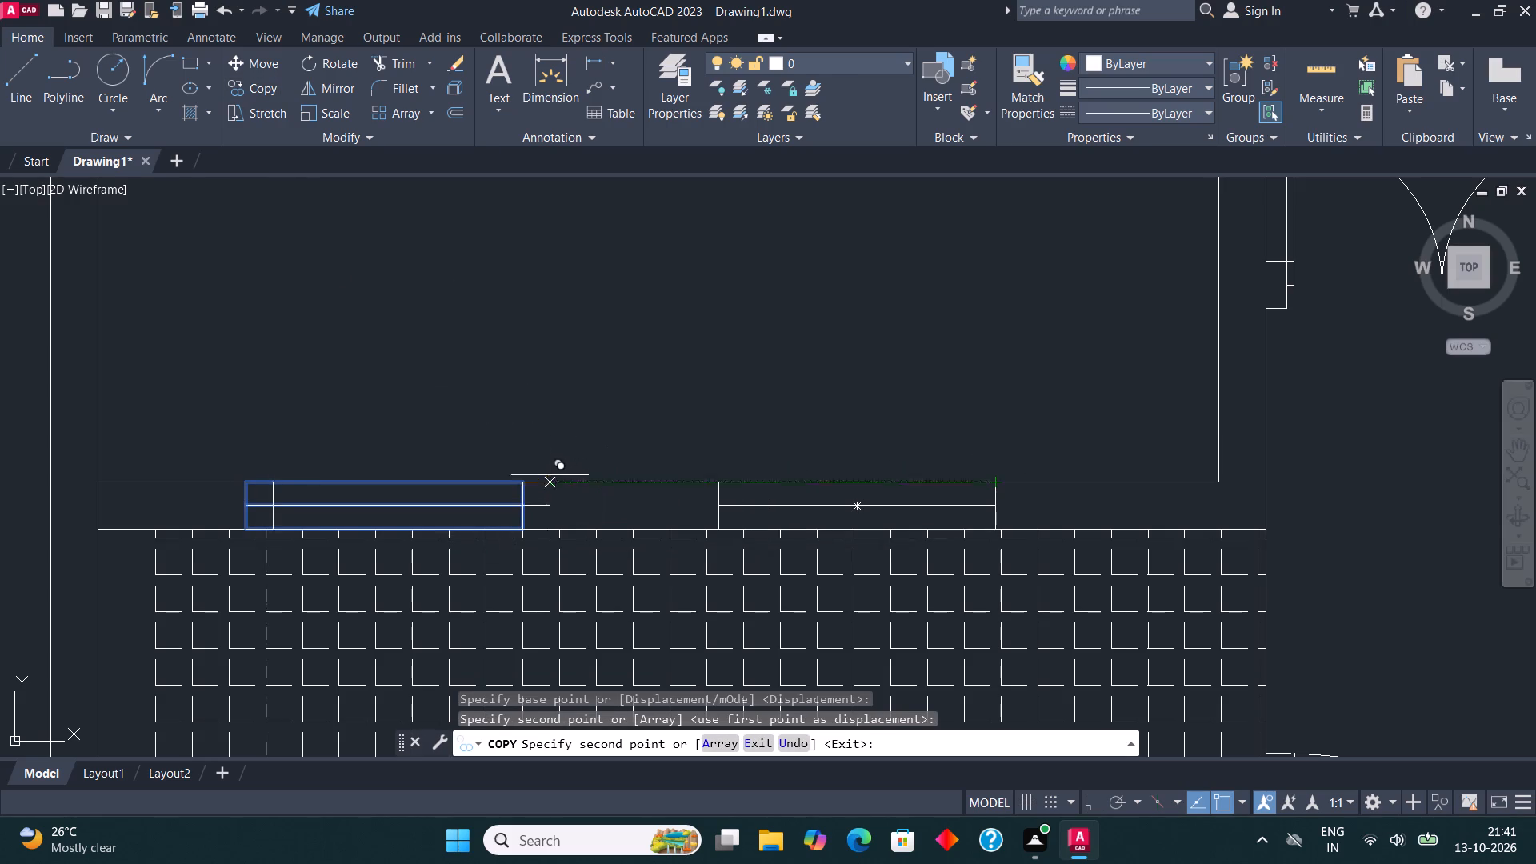
scroll(574, 552, down, 3)
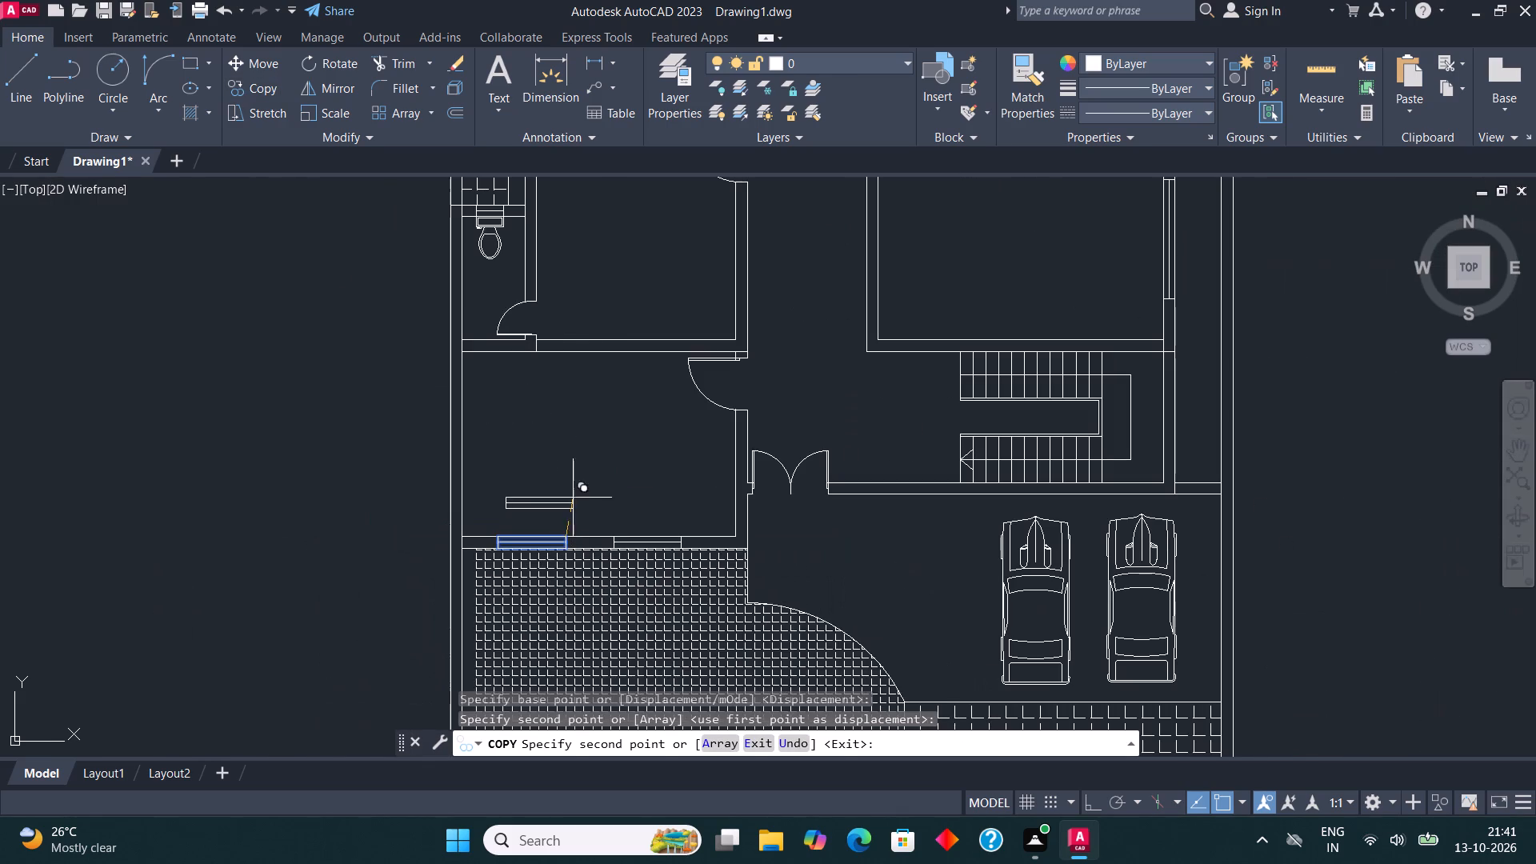
key(Escape)
Copy the southwest room's eastern window into the wall below the staircase, between the double door and the parked cars.
middle_drag(694, 490, 691, 490)
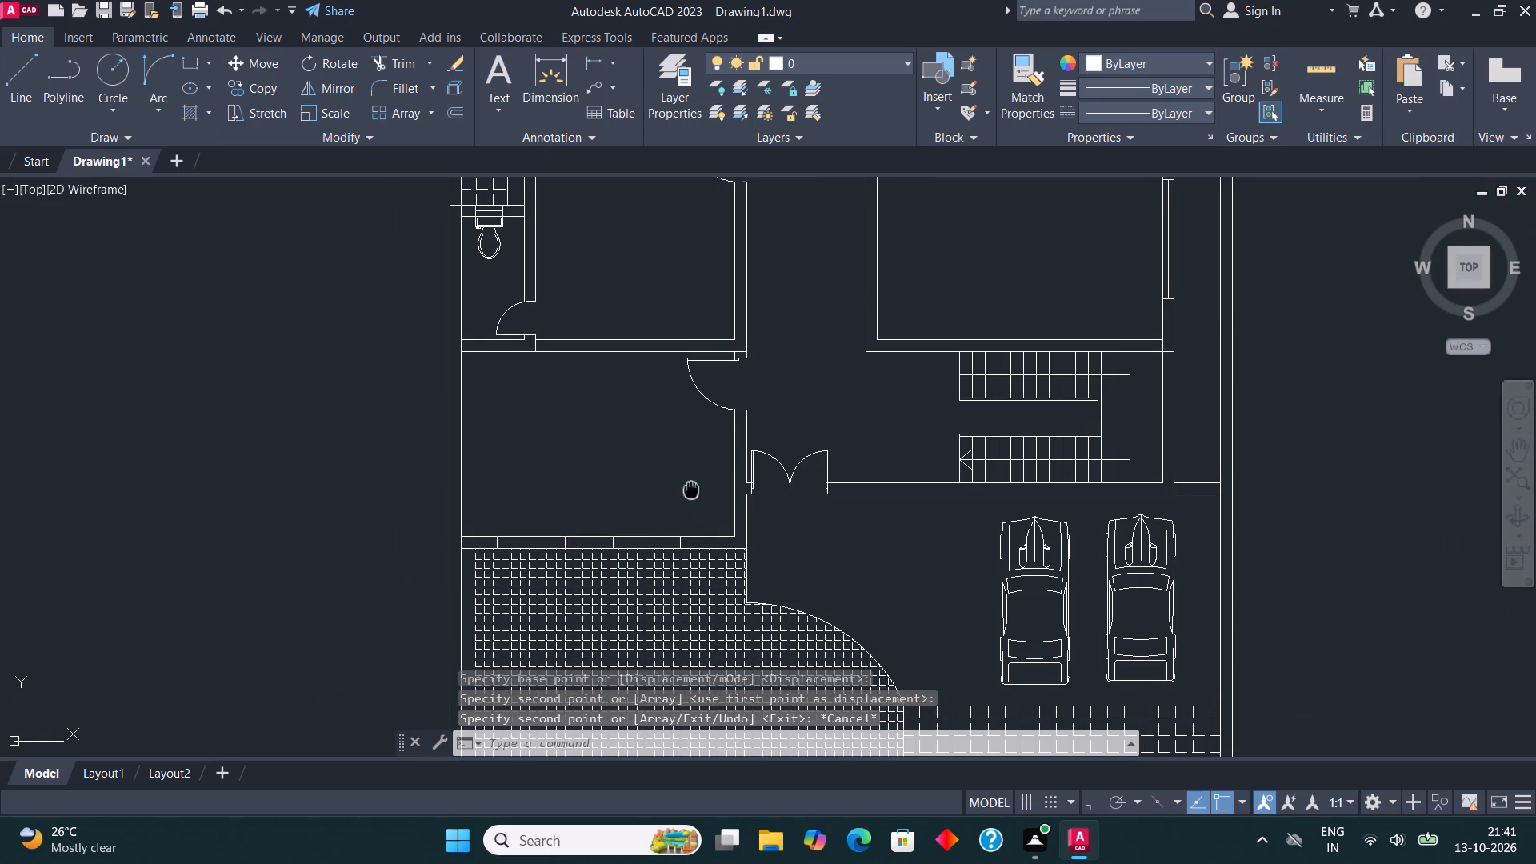
middle_drag(691, 490, 500, 446)
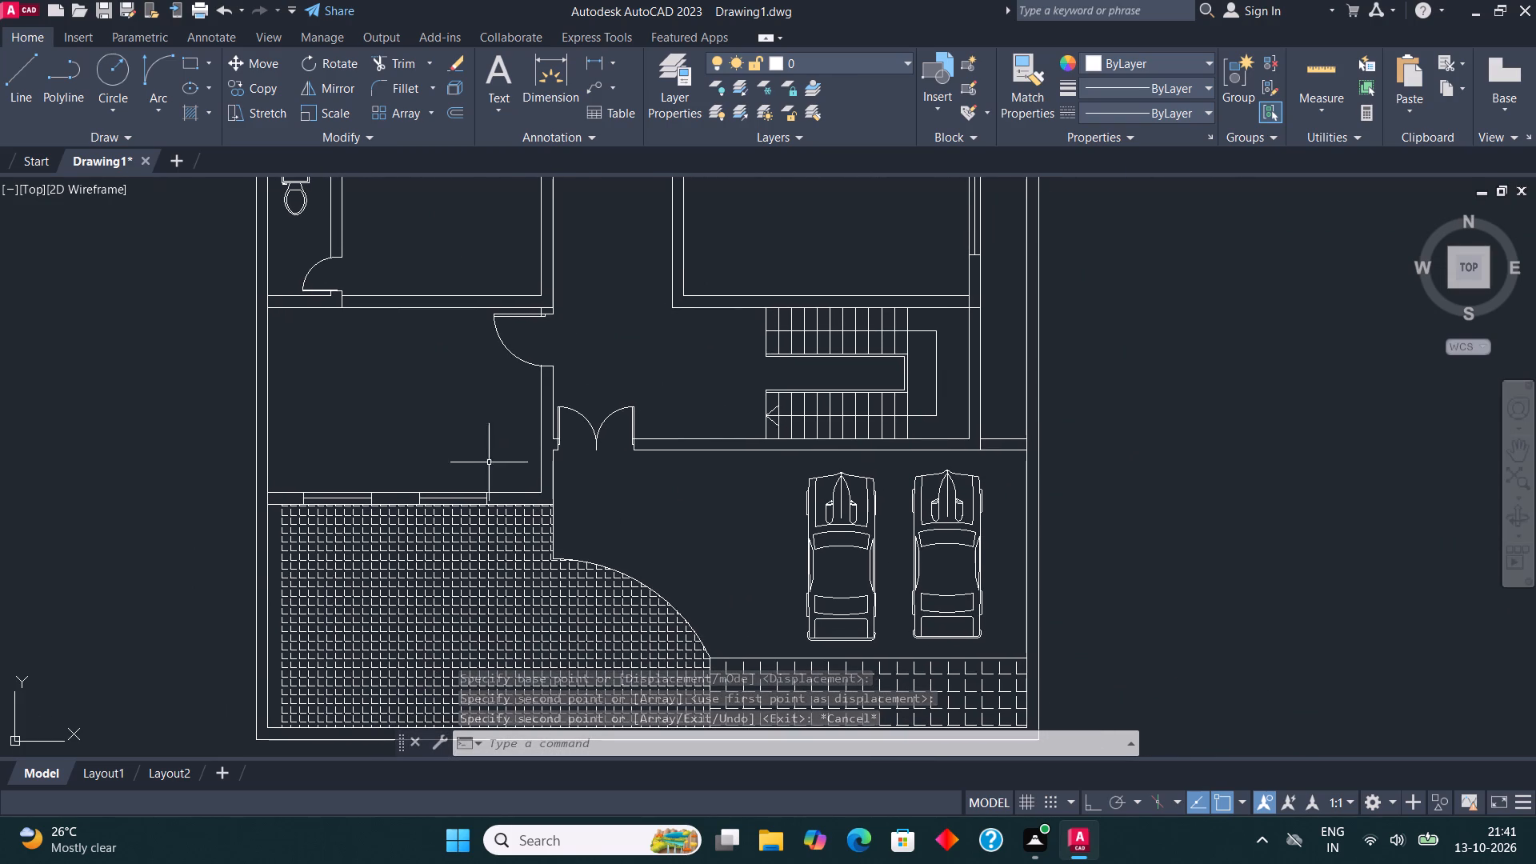
scroll(425, 506, up, 3)
click(362, 529)
click(706, 409)
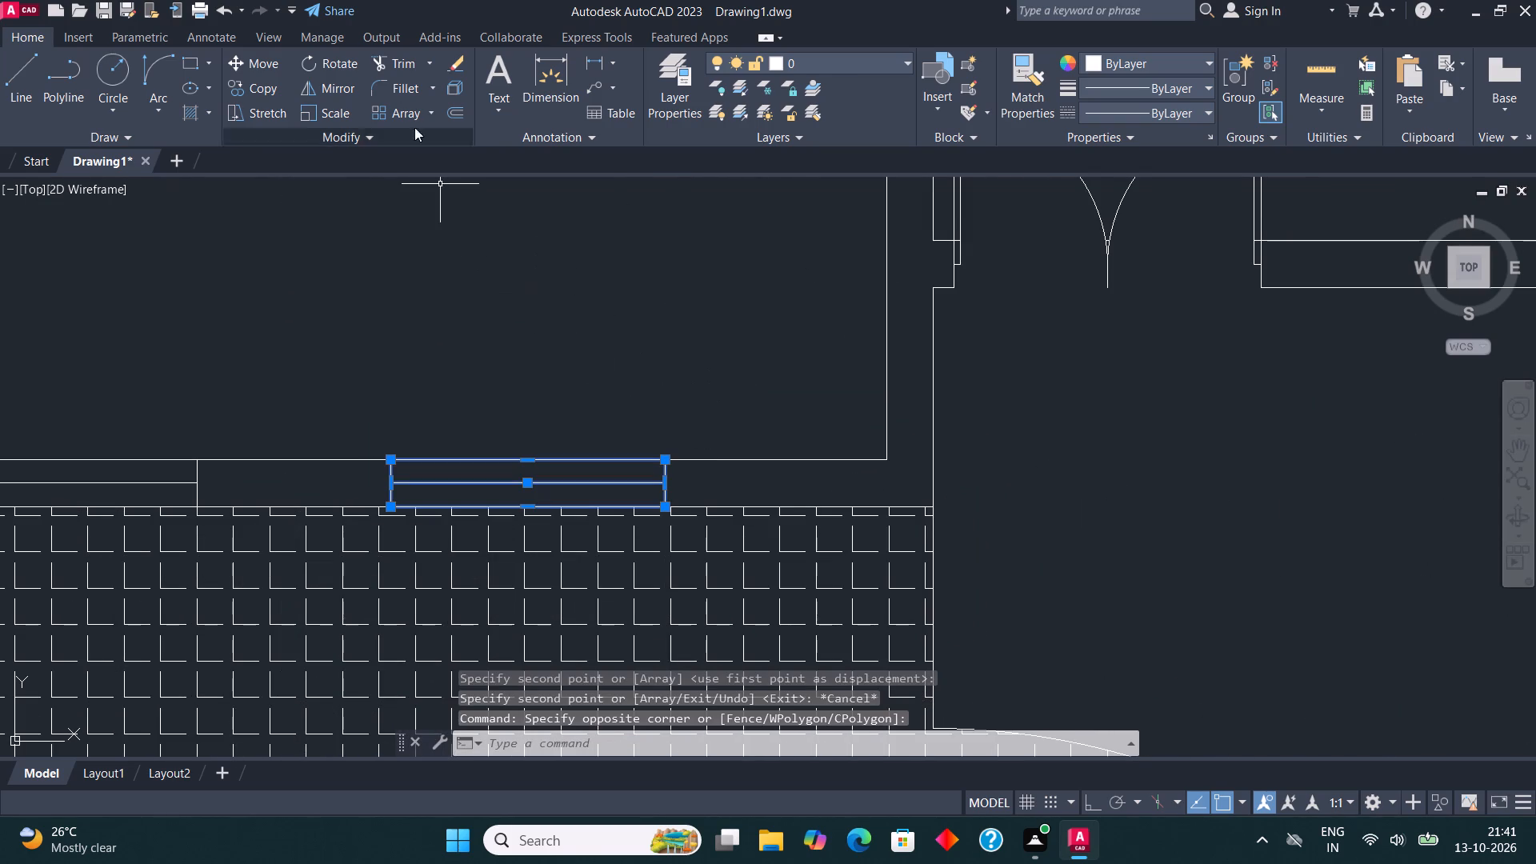
click(260, 82)
click(392, 460)
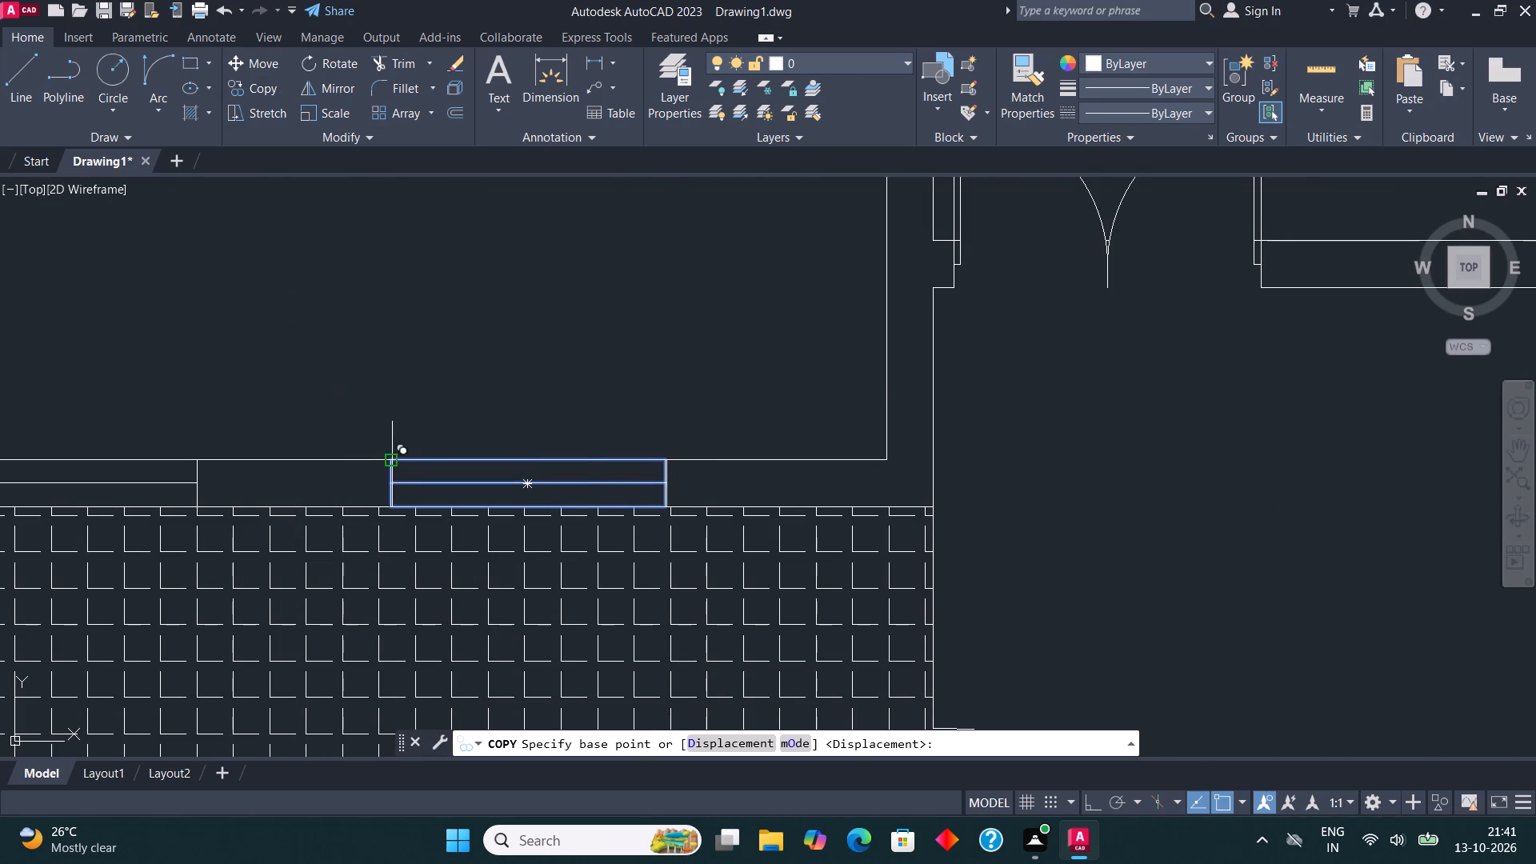
scroll(303, 443, down, 4)
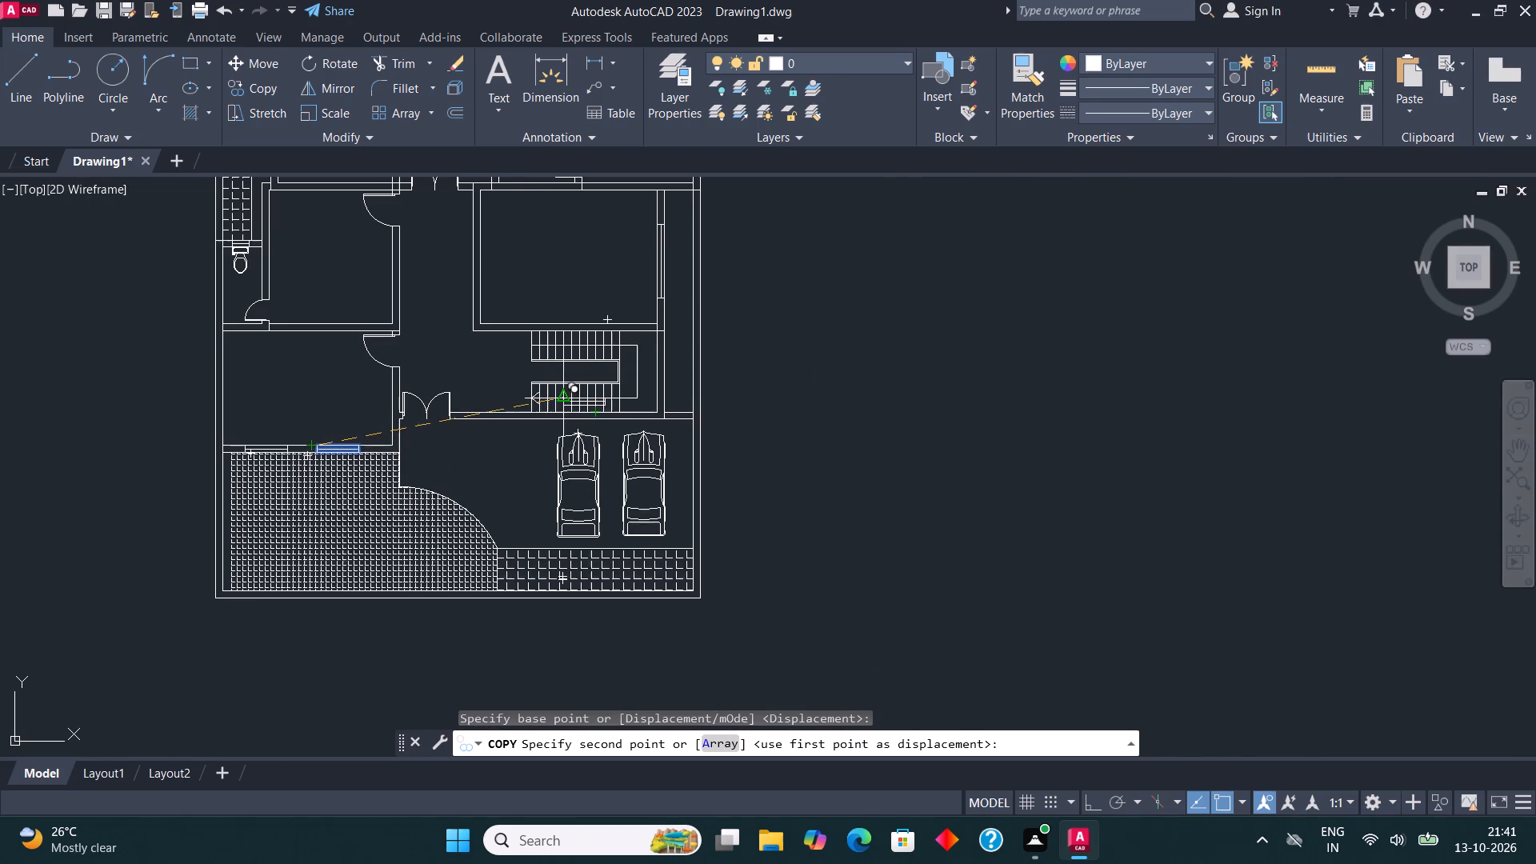
scroll(478, 405, up, 3)
scroll(597, 436, up, 1)
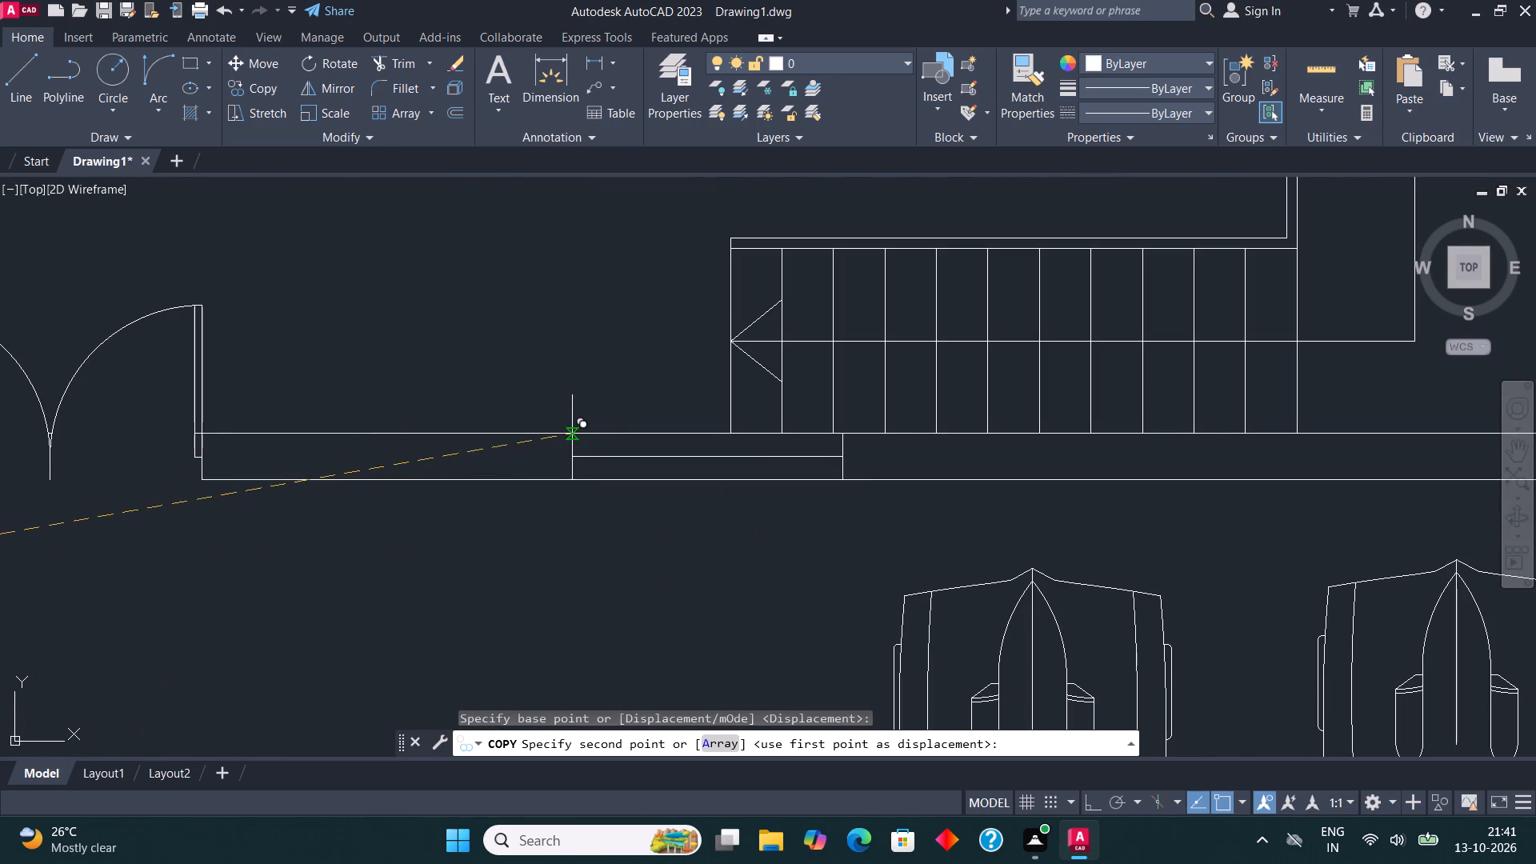
click(559, 435)
Place a second window copy farther east in the wall below the staircase and end the Copy command.
scroll(402, 443, down, 2)
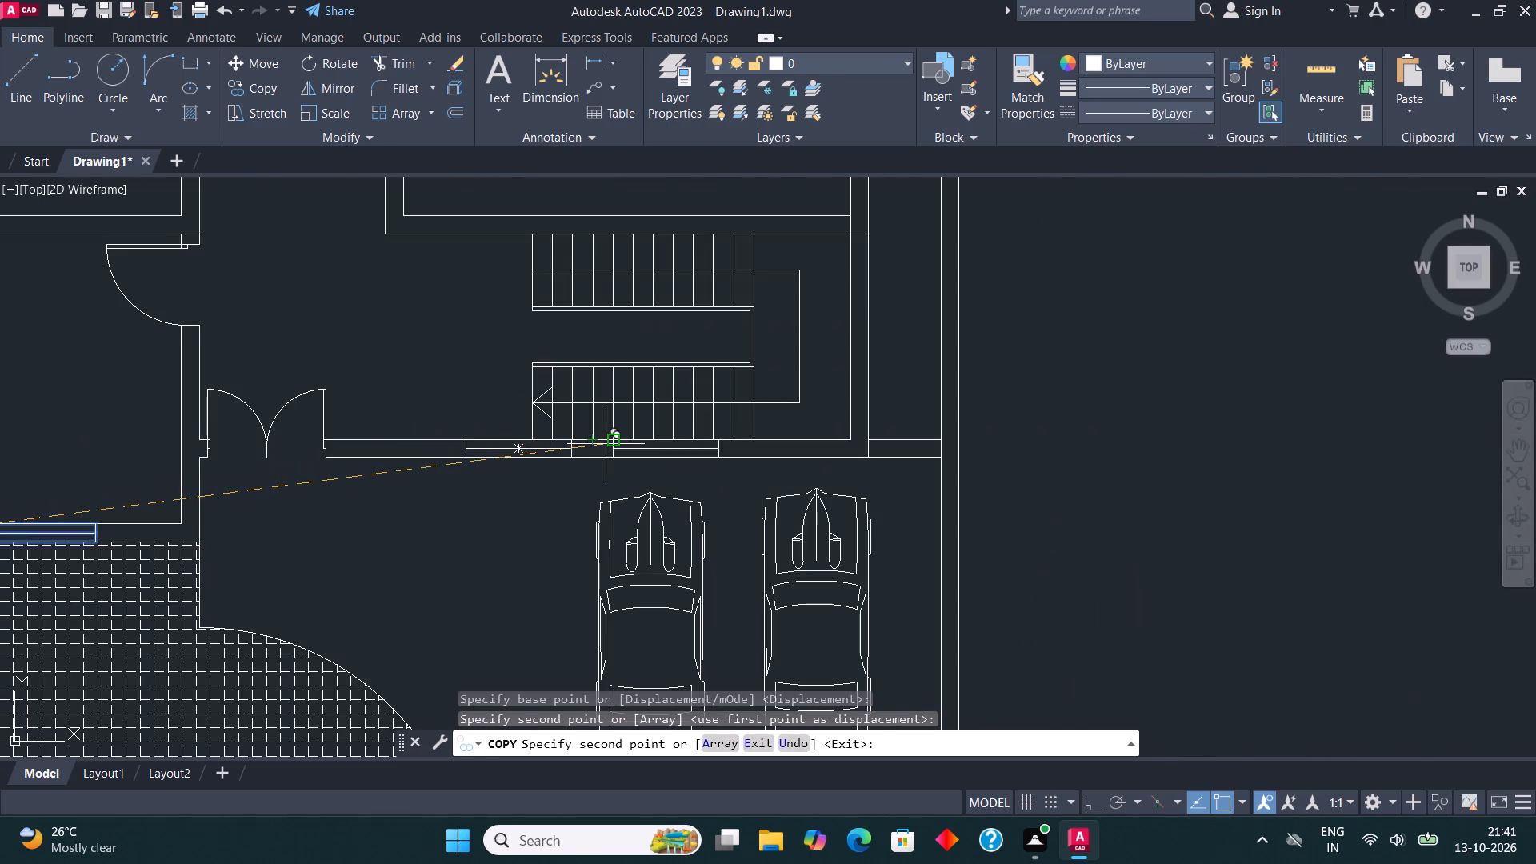
scroll(606, 444, up, 2)
click(659, 425)
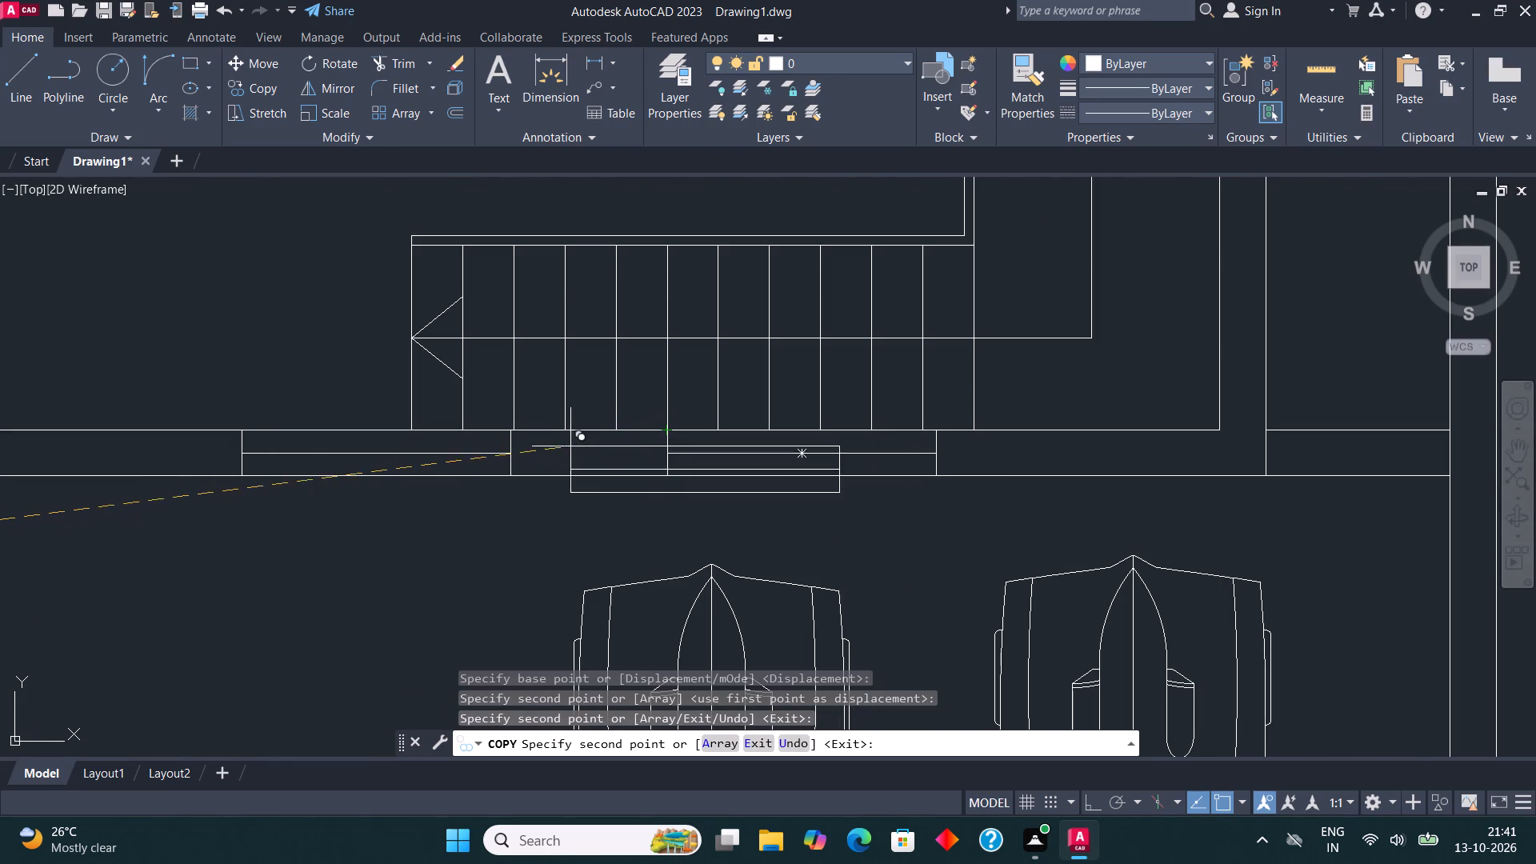
scroll(583, 538, down, 2)
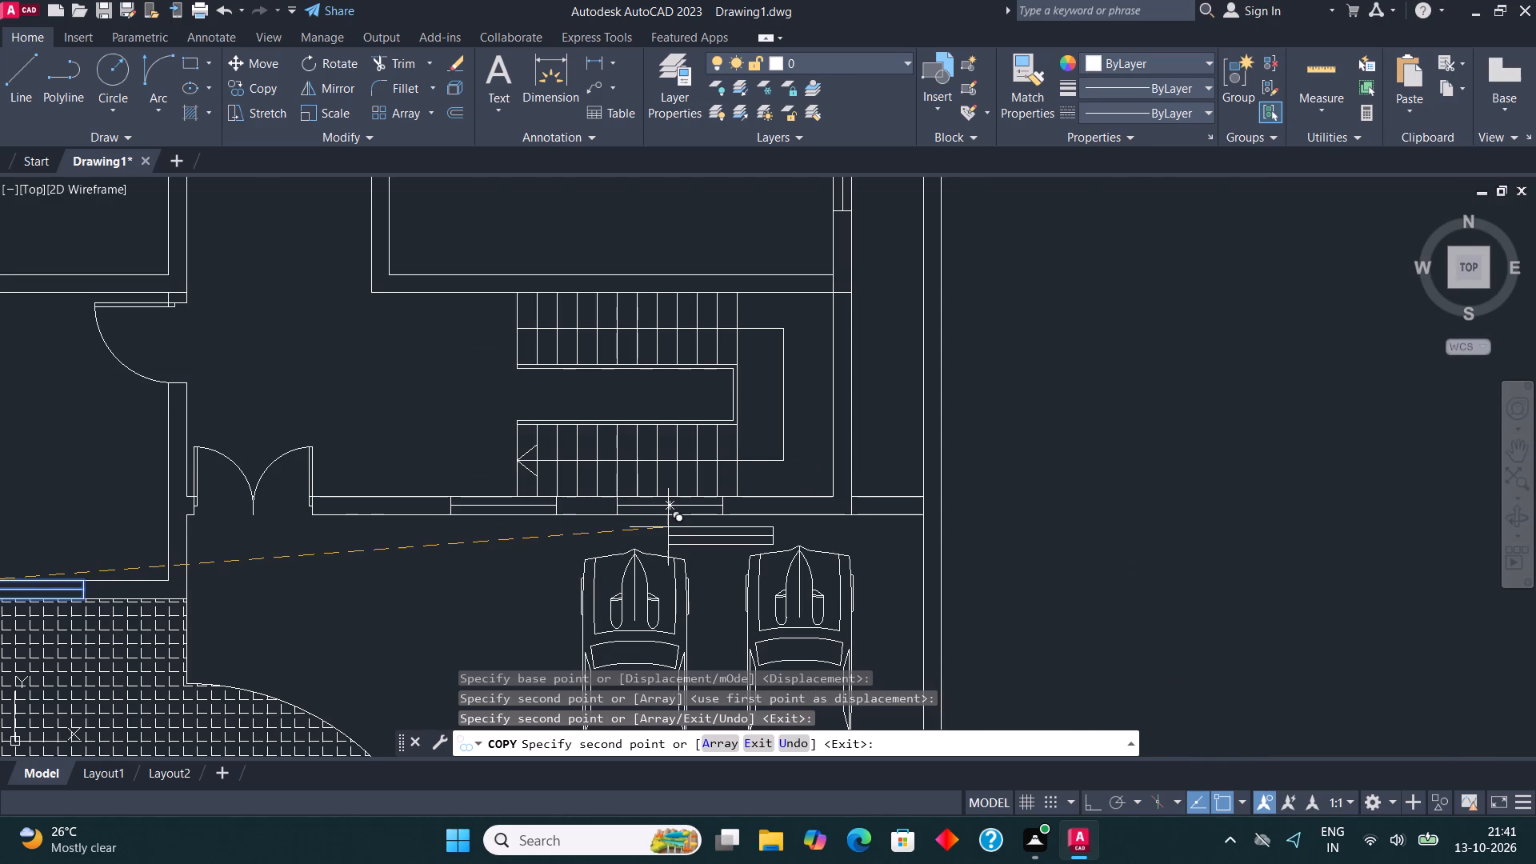
key(Escape)
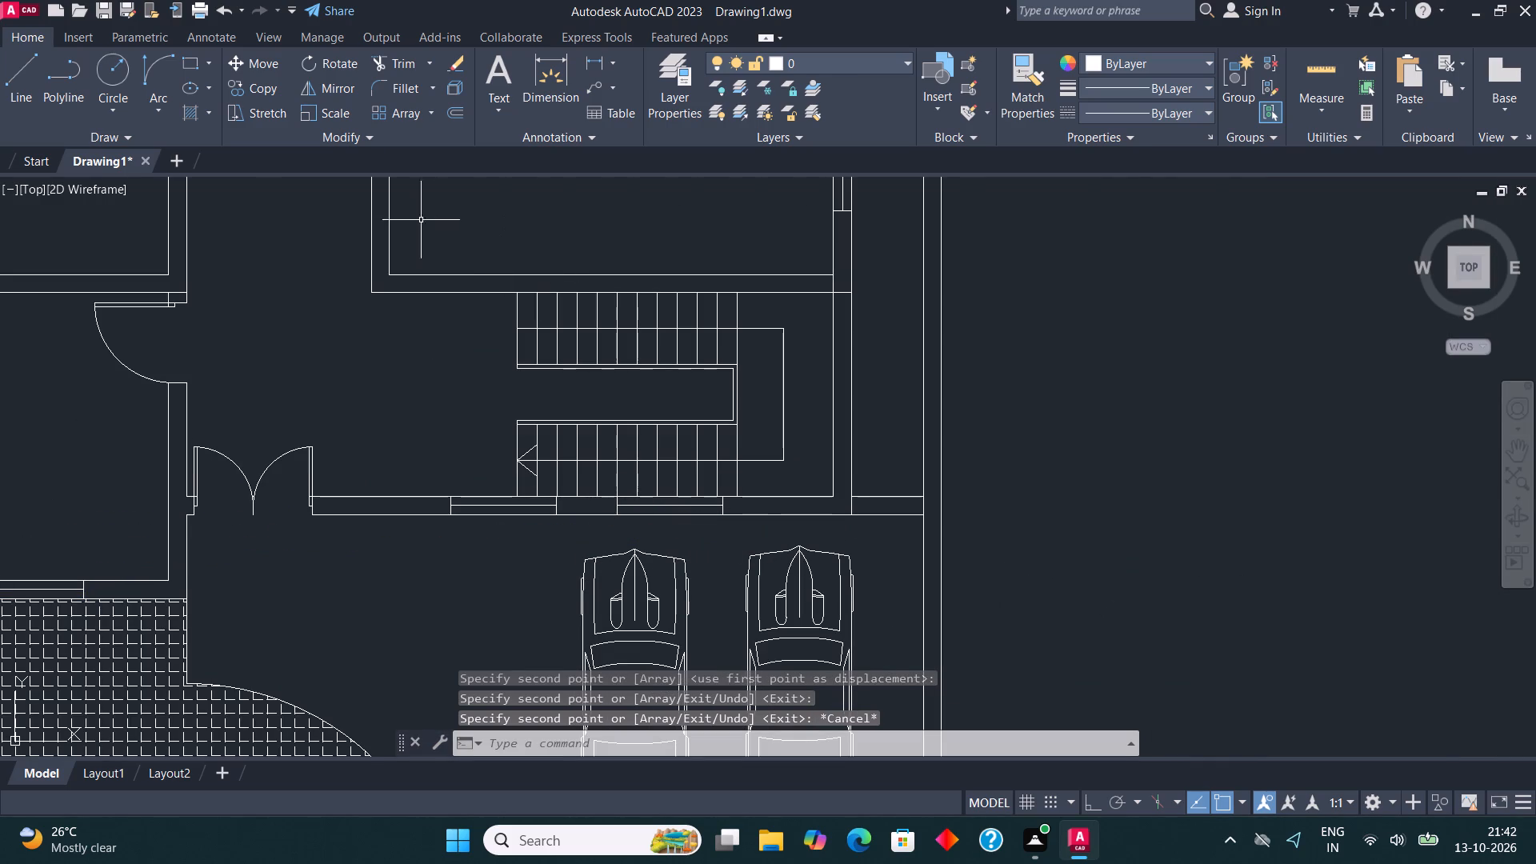
Draw a window in the east wall beside the staircase as a wall-thick rectangle with a vertical centre line.
click(190, 62)
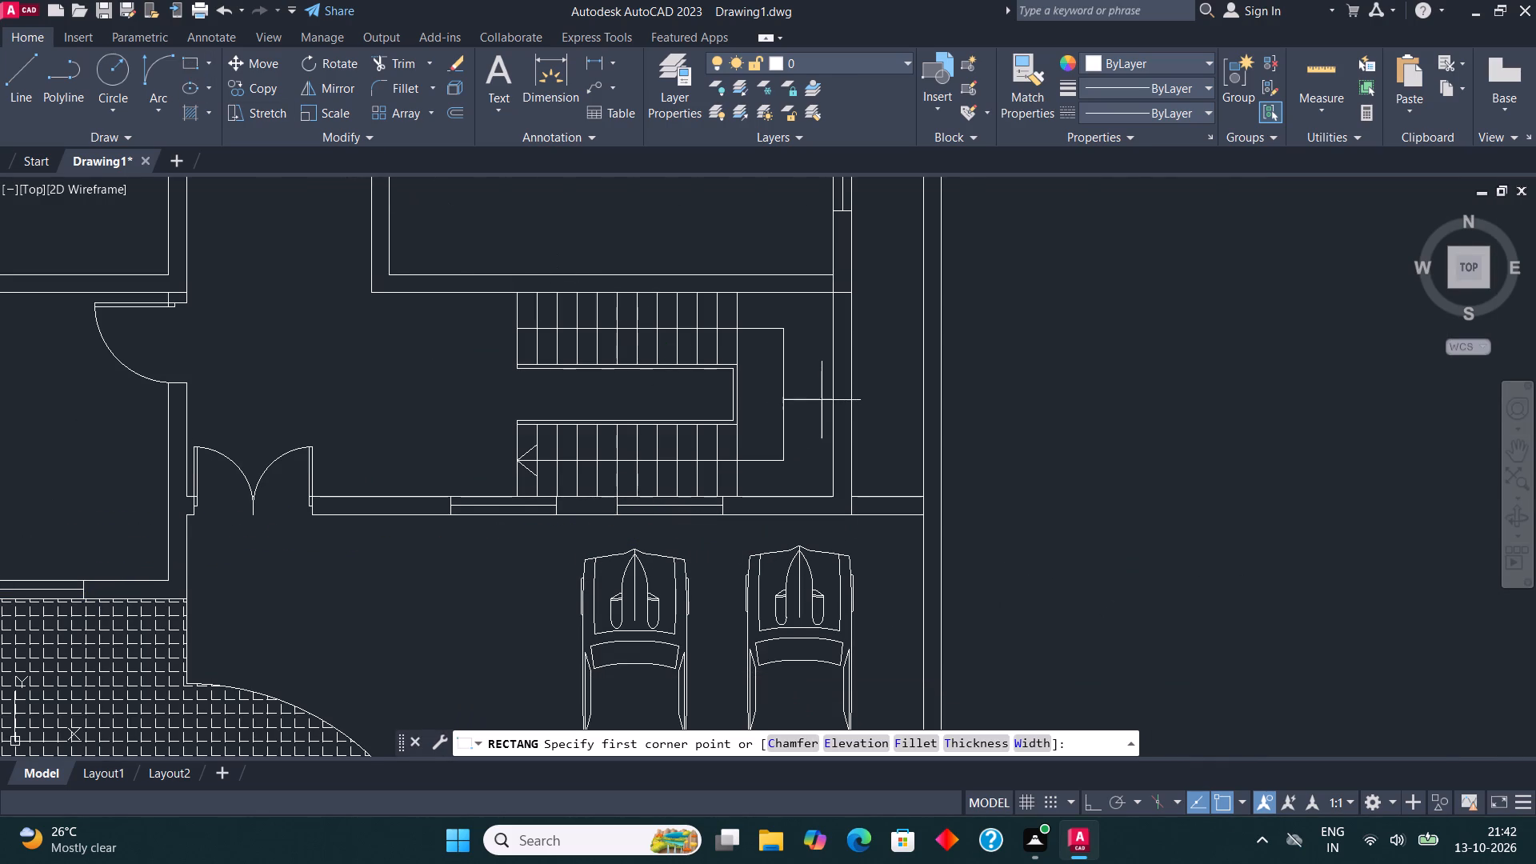
scroll(825, 394, up, 1)
click(866, 315)
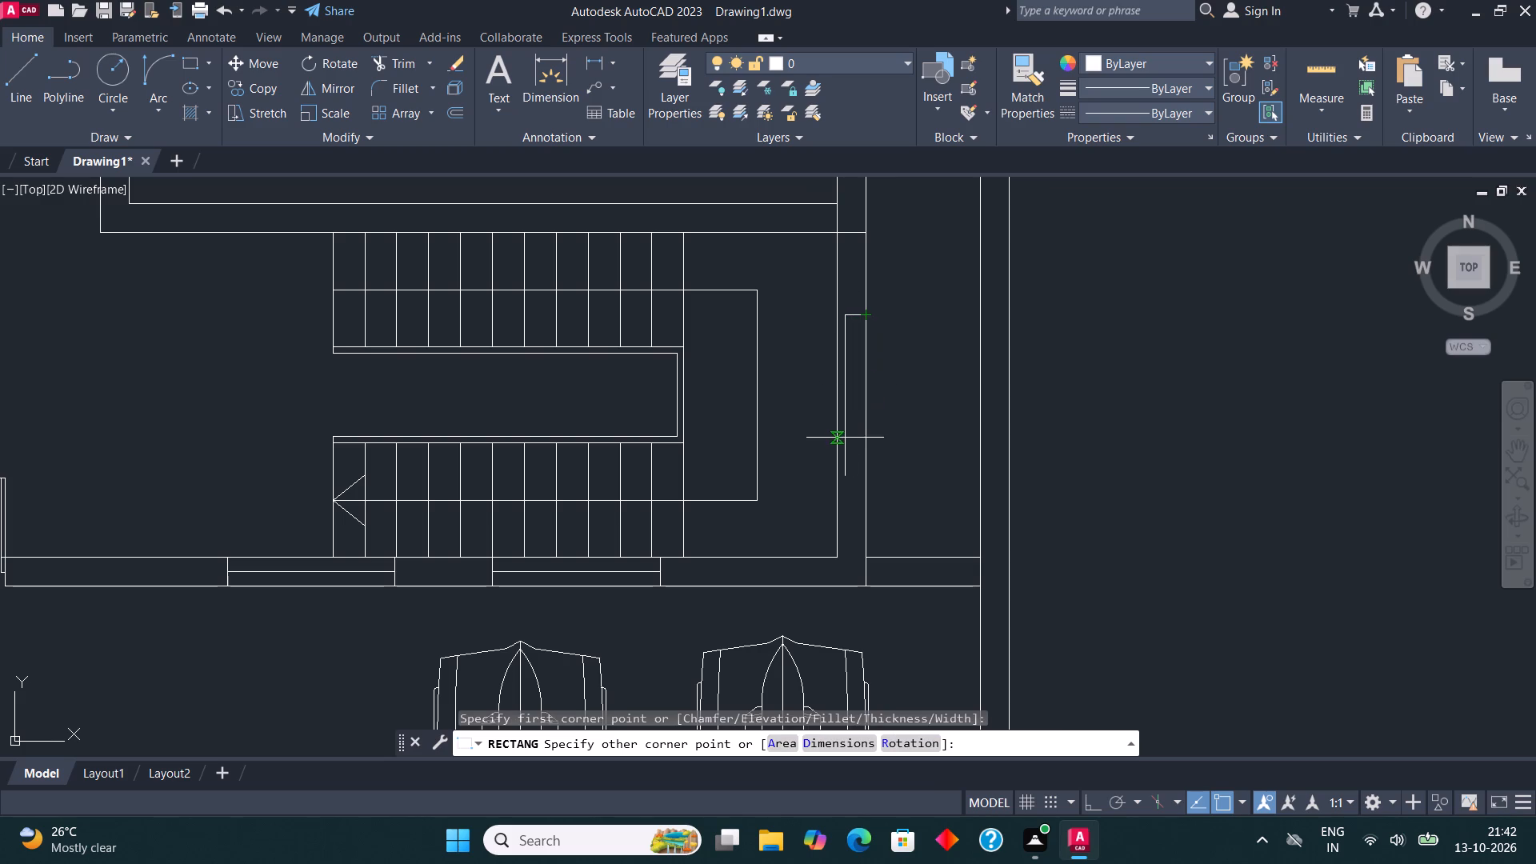
click(837, 458)
click(26, 73)
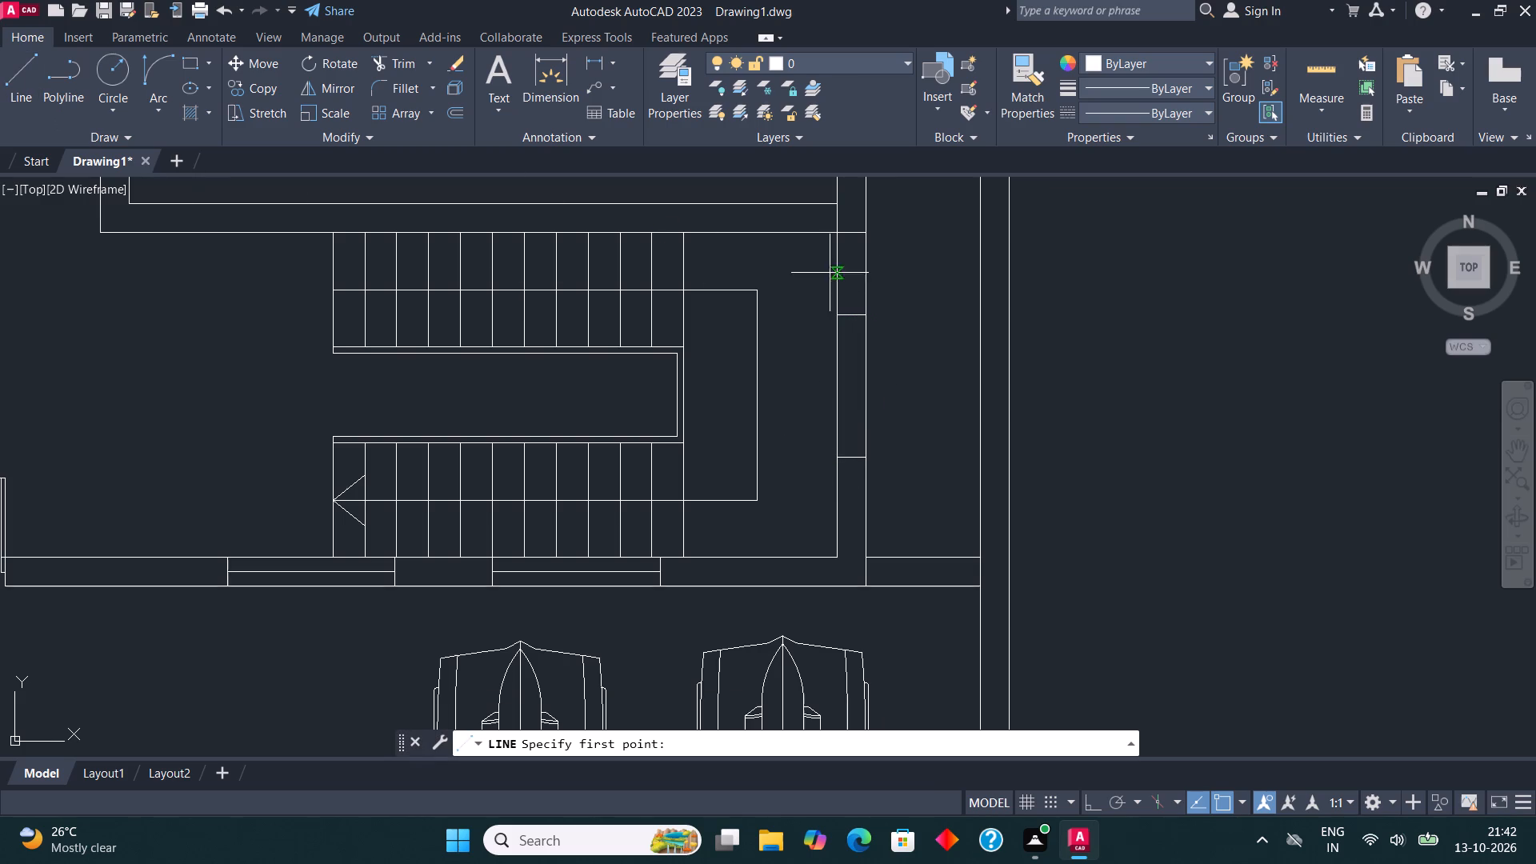
click(852, 456)
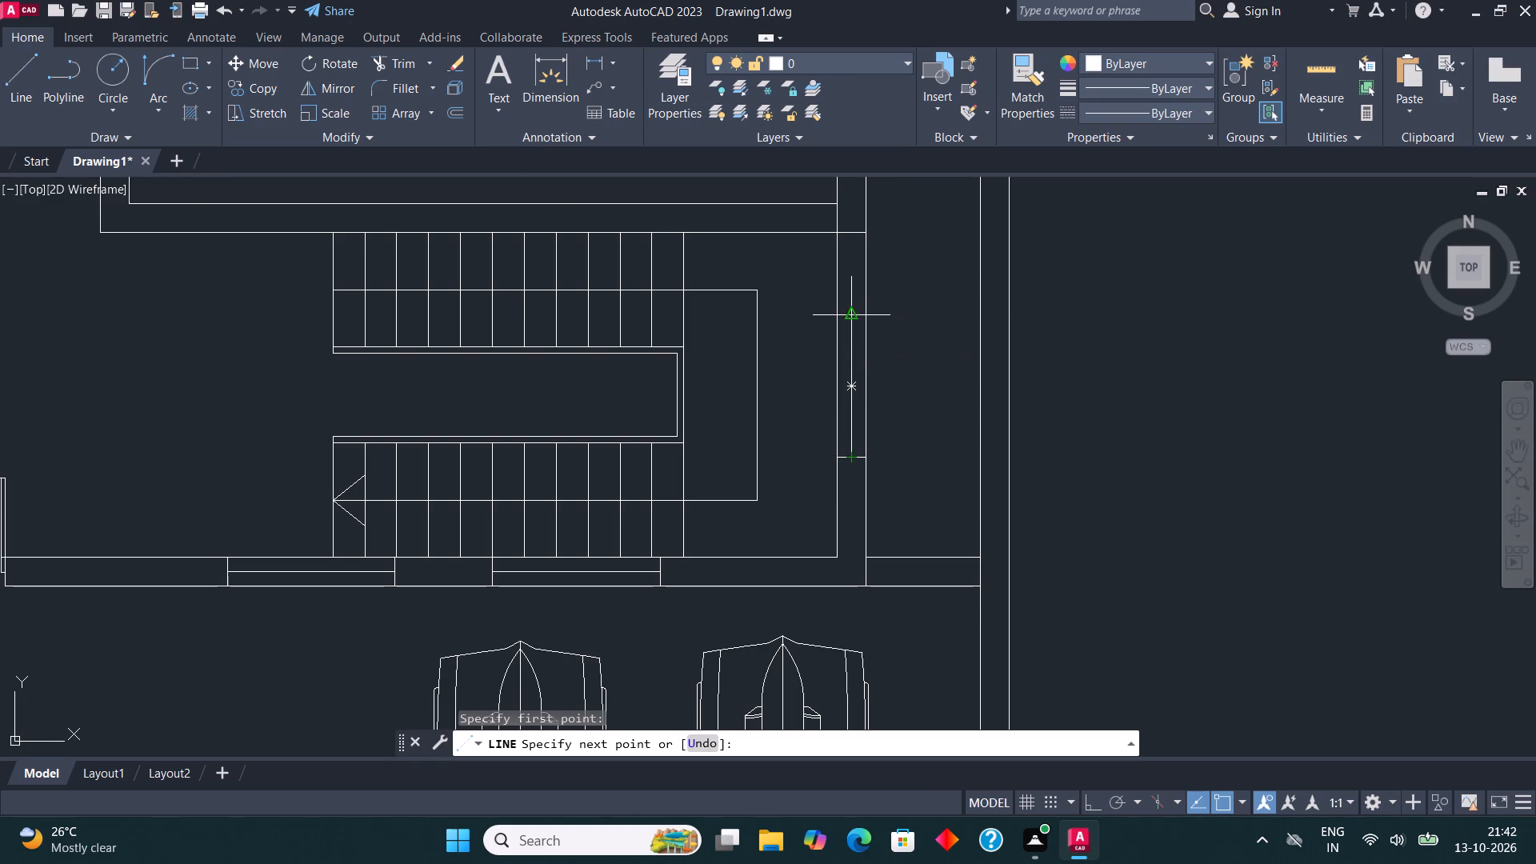
click(850, 318)
key(Escape)
Draw a wall-thick window rectangle midway along the west wall of the room directly north of the staircase.
scroll(857, 466, down, 1)
middle_drag(753, 413, 795, 498)
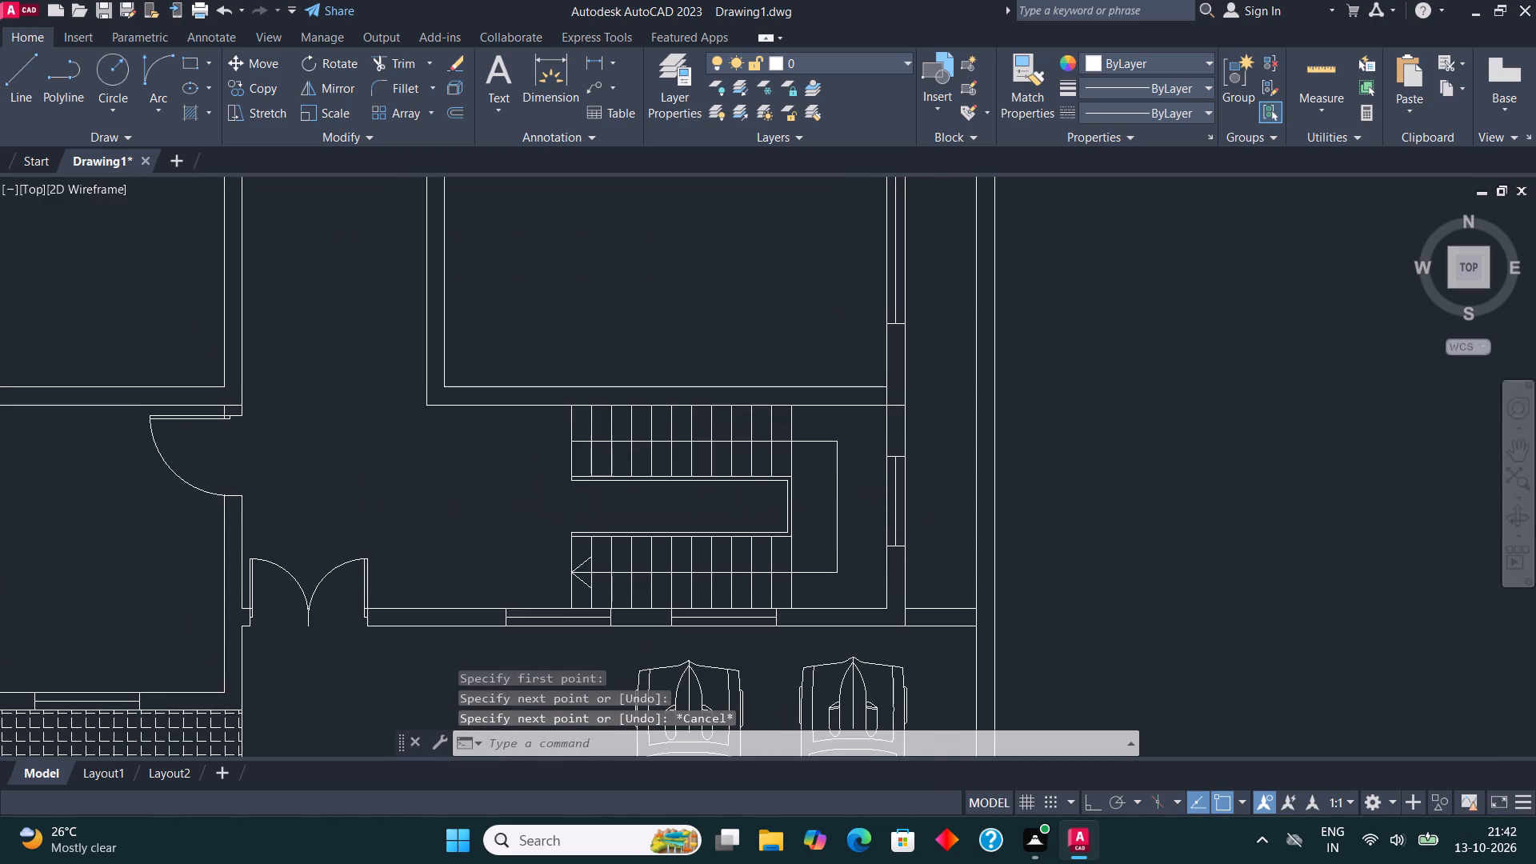
middle_drag(562, 369, 631, 551)
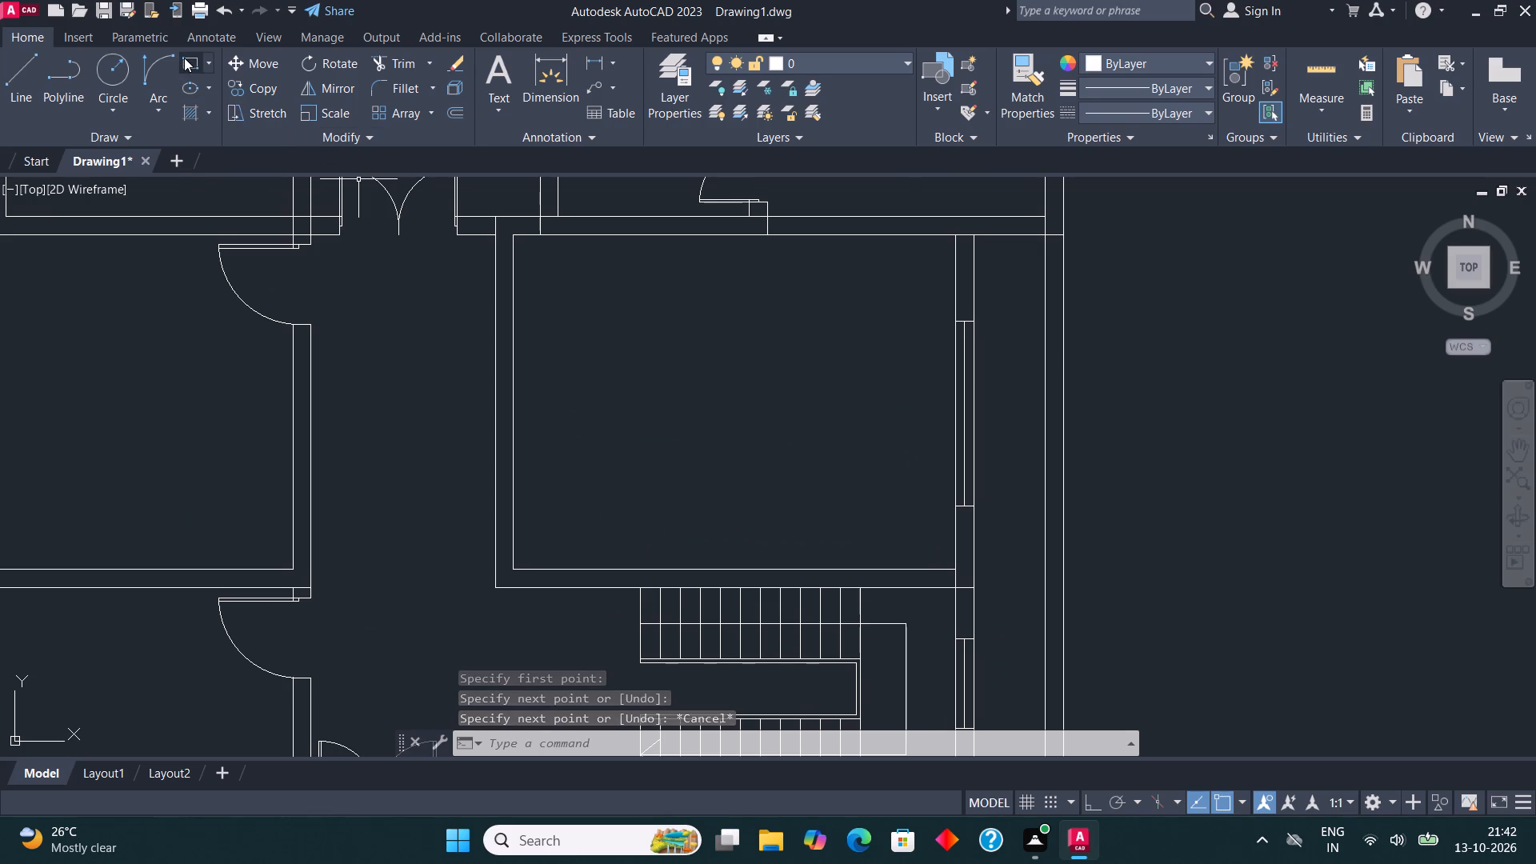
click(184, 58)
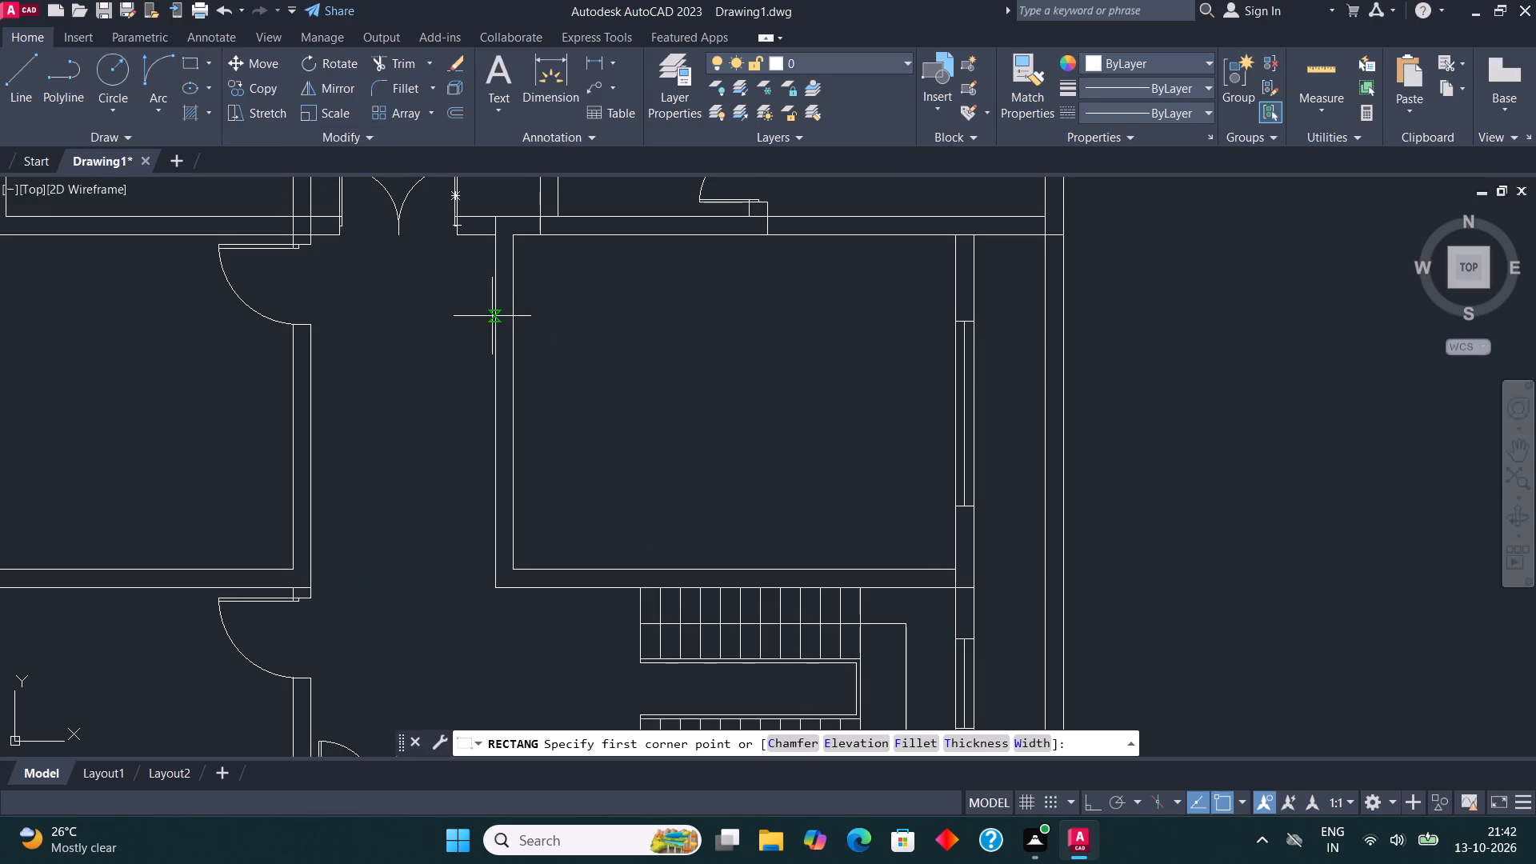
click(492, 316)
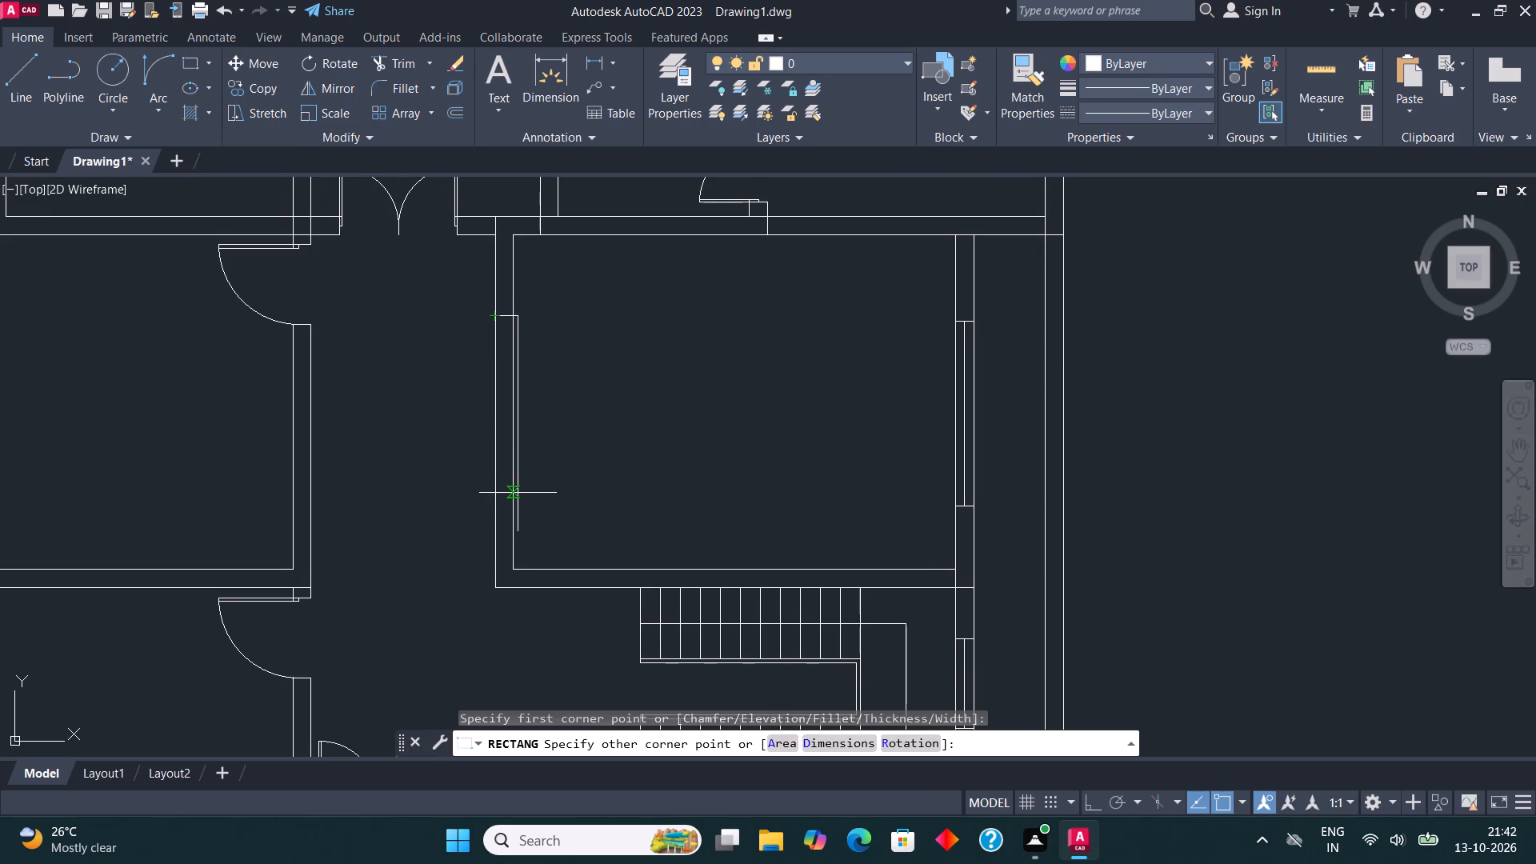
click(517, 493)
Split that west-wall window rectangle into upper and lower halves with a straight horizontal line at mid-height, using Ortho.
click(18, 67)
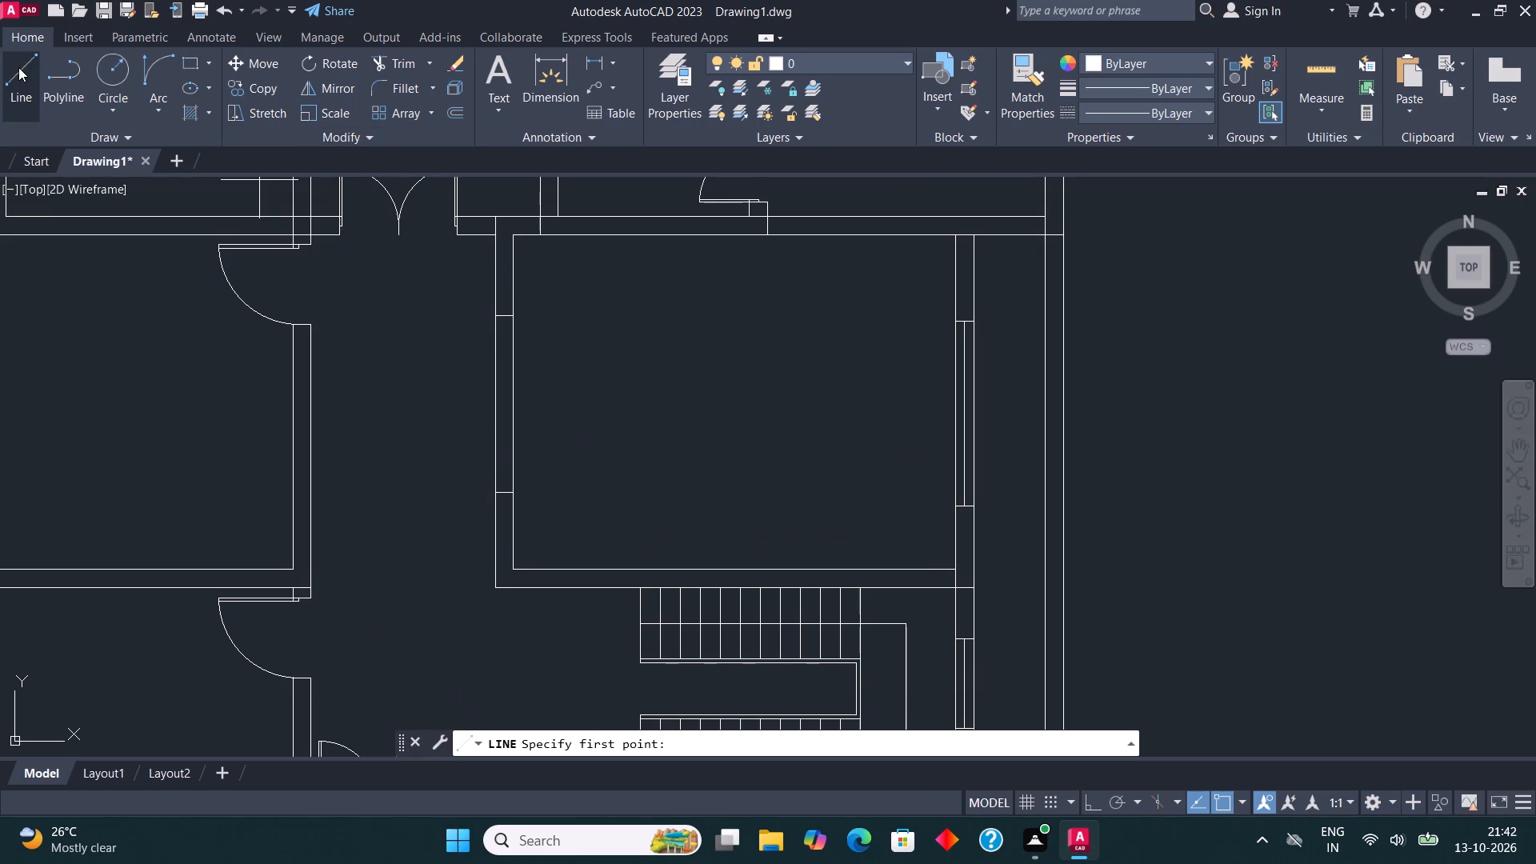
scroll(477, 454, up, 2)
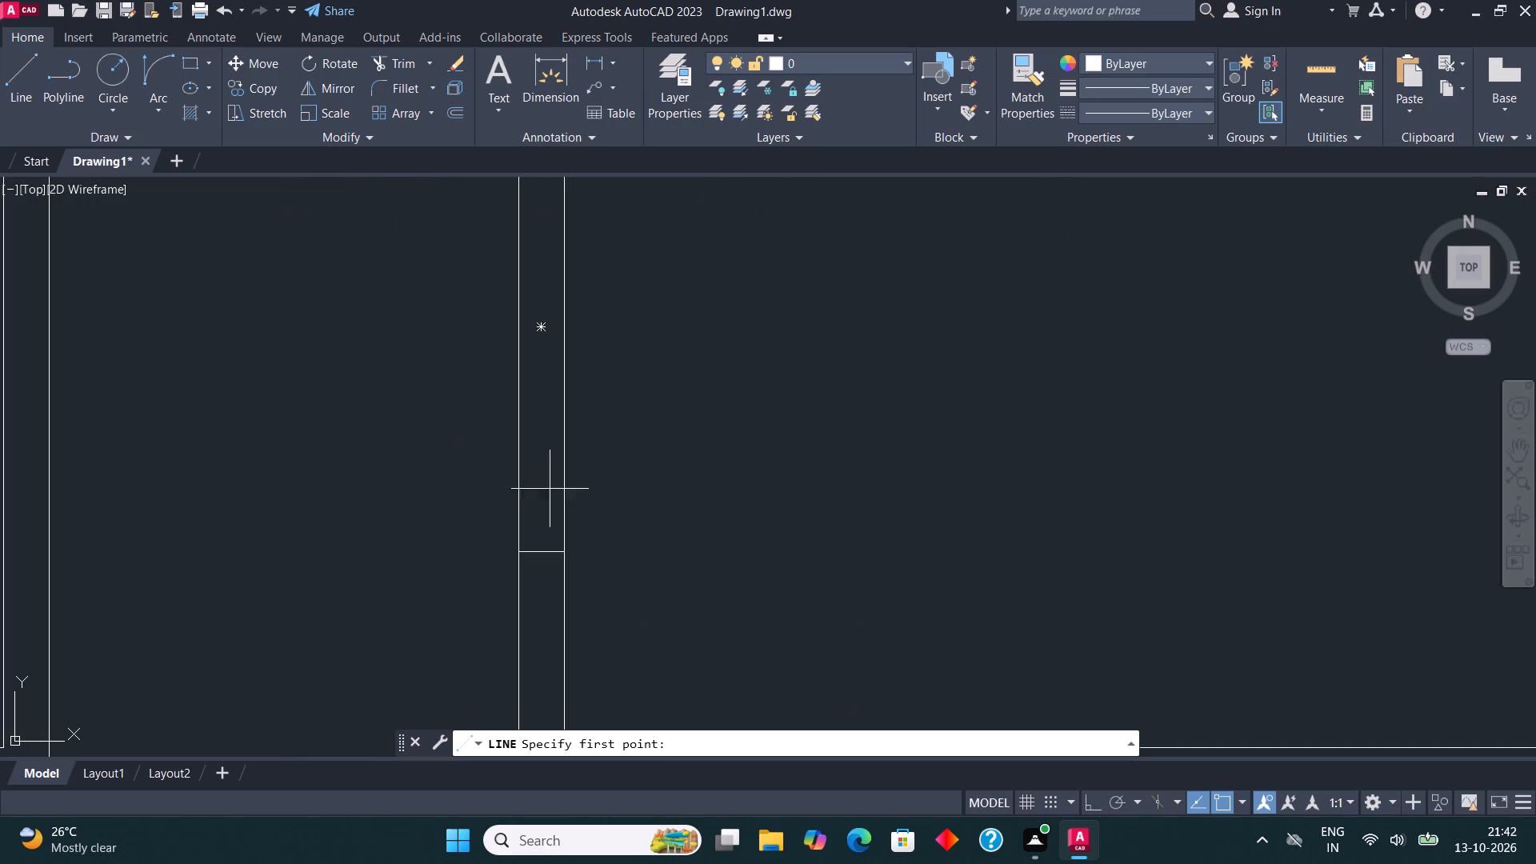
scroll(546, 348, down, 1)
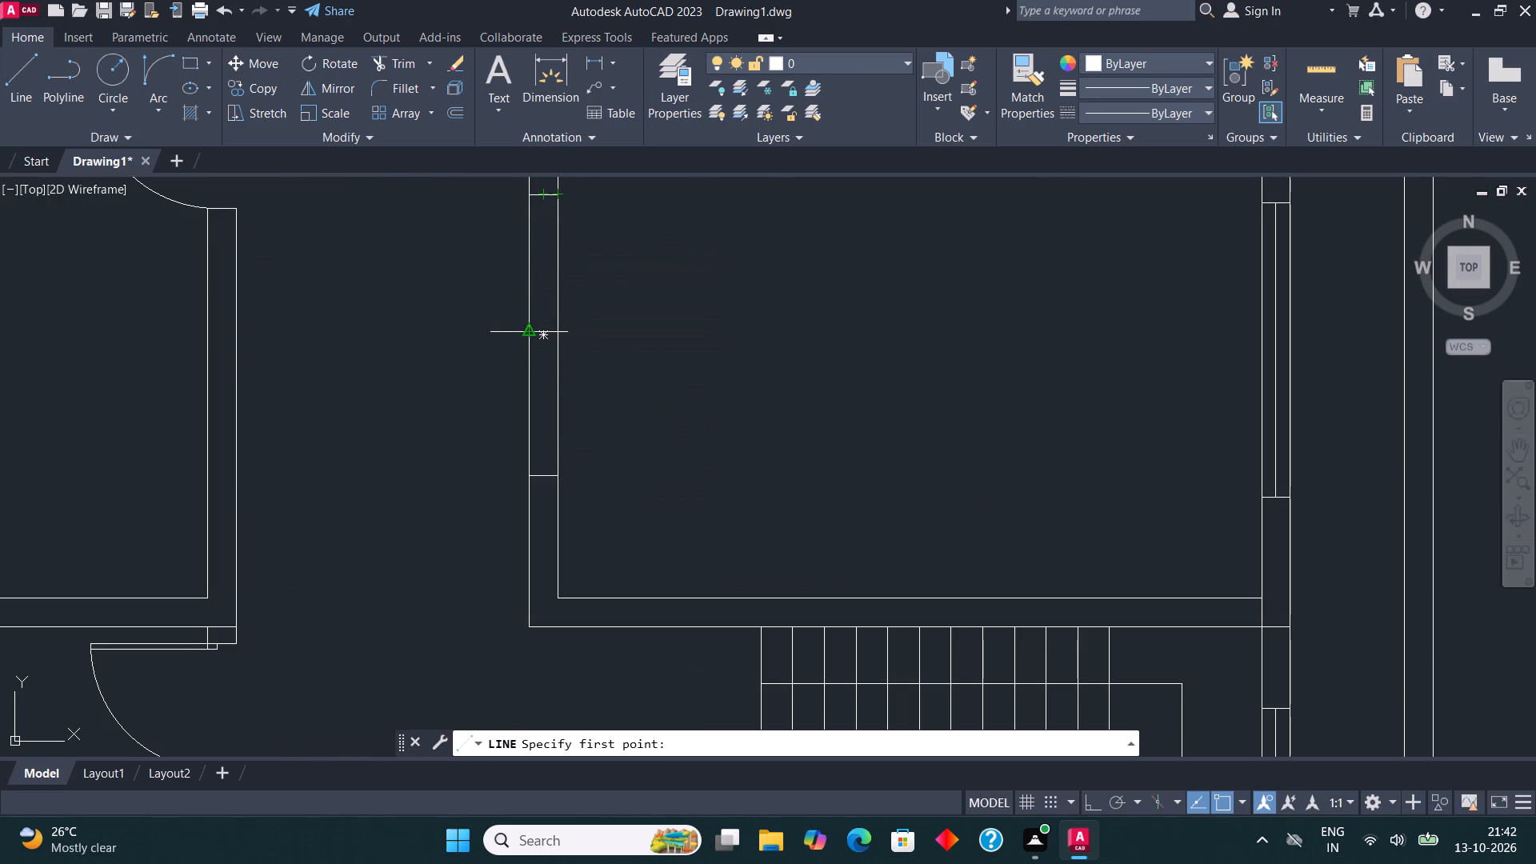
click(526, 331)
click(560, 330)
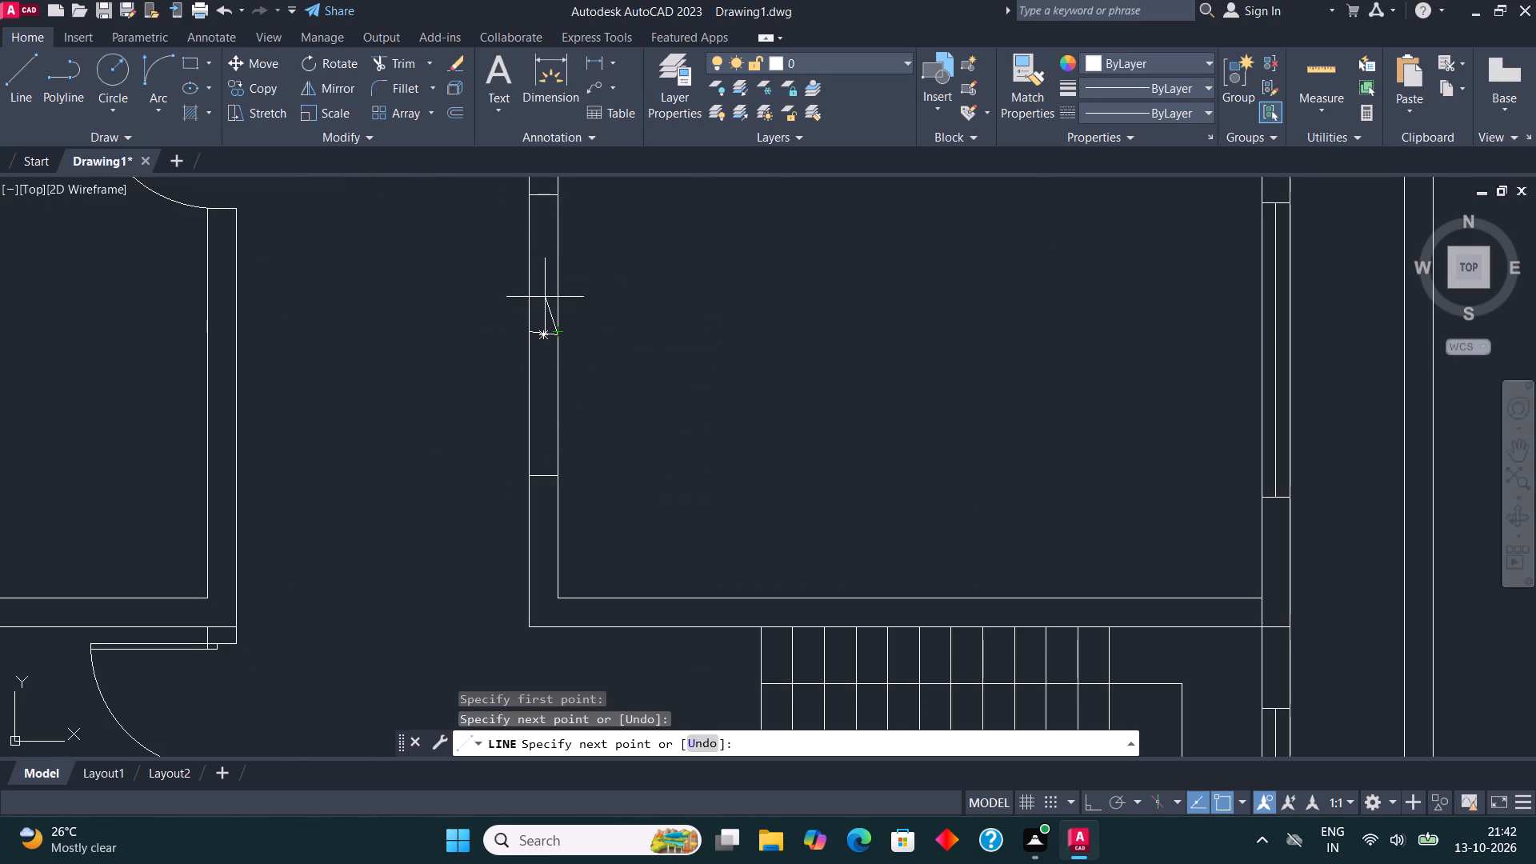
key(ctrl+z)
scroll(545, 297, up, 2)
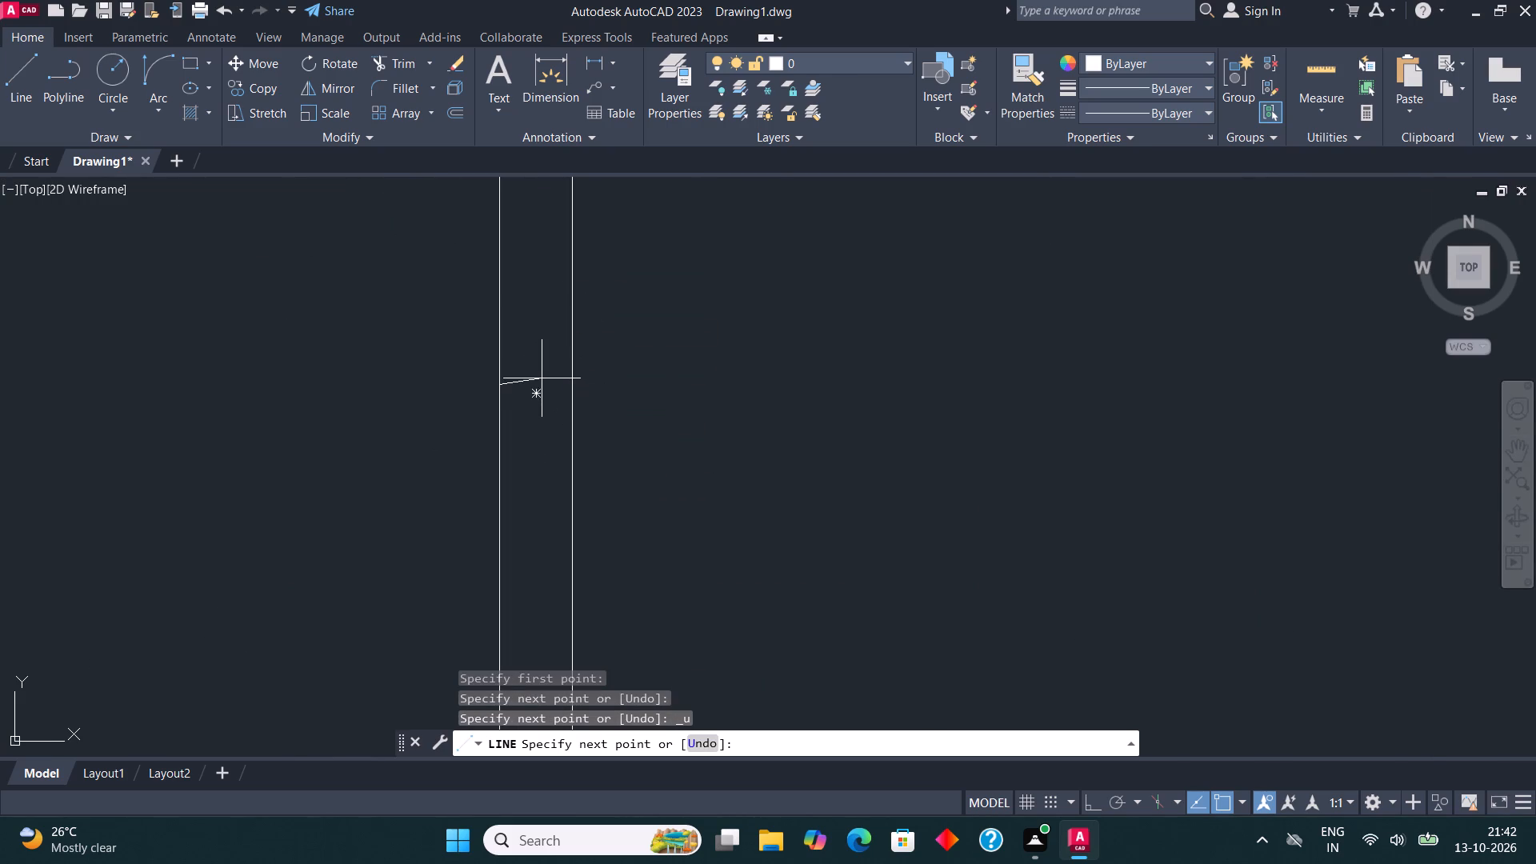
key(F8)
click(570, 381)
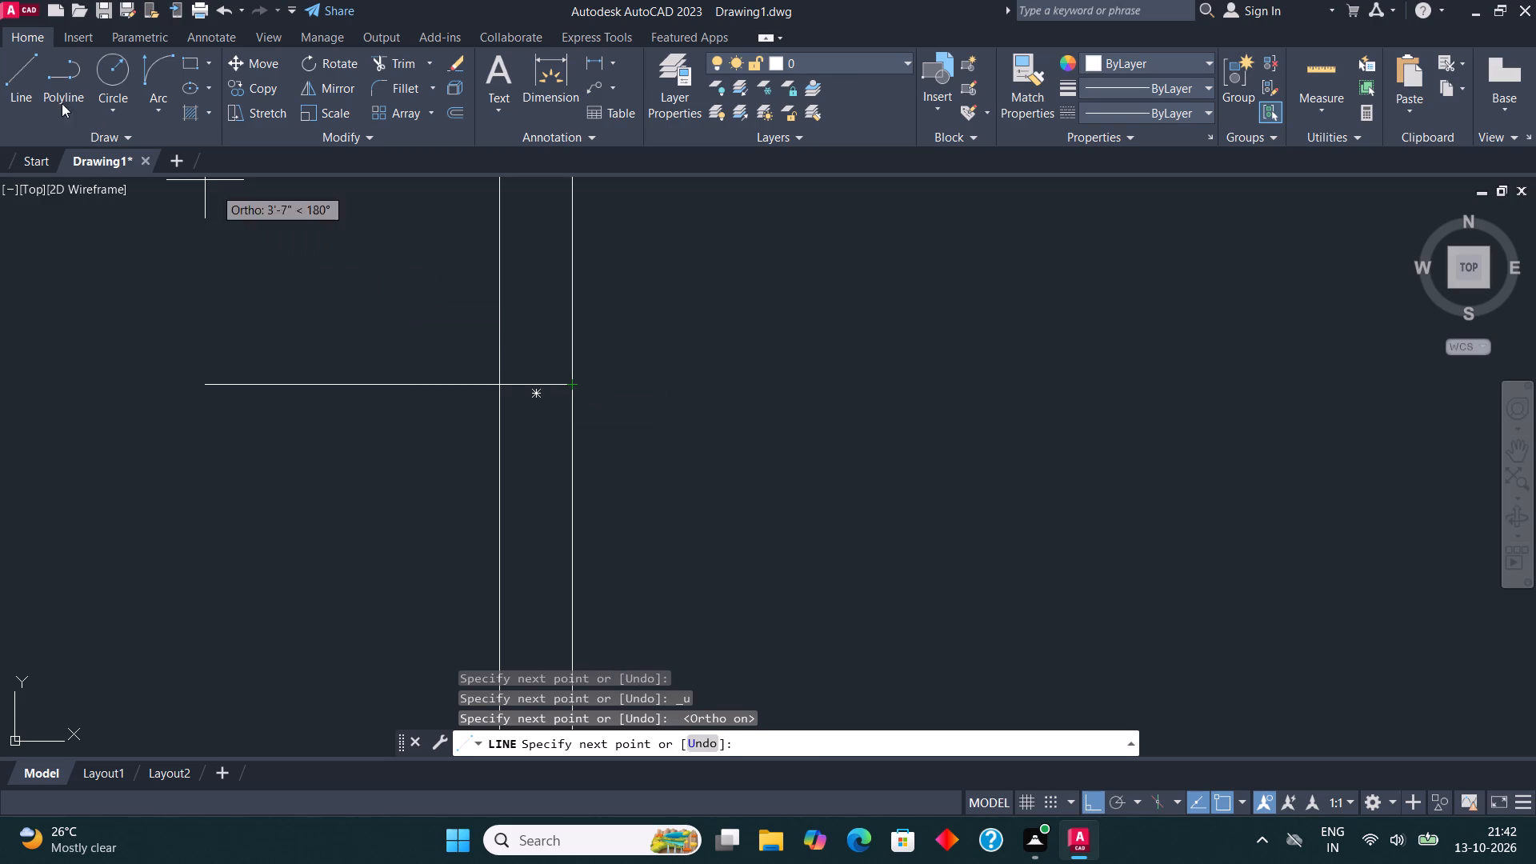
Draw a vertical pane line through the window's lower half, offset toward the room's interior face of the wall.
click(5, 82)
scroll(506, 202, down, 2)
scroll(517, 334, up, 2)
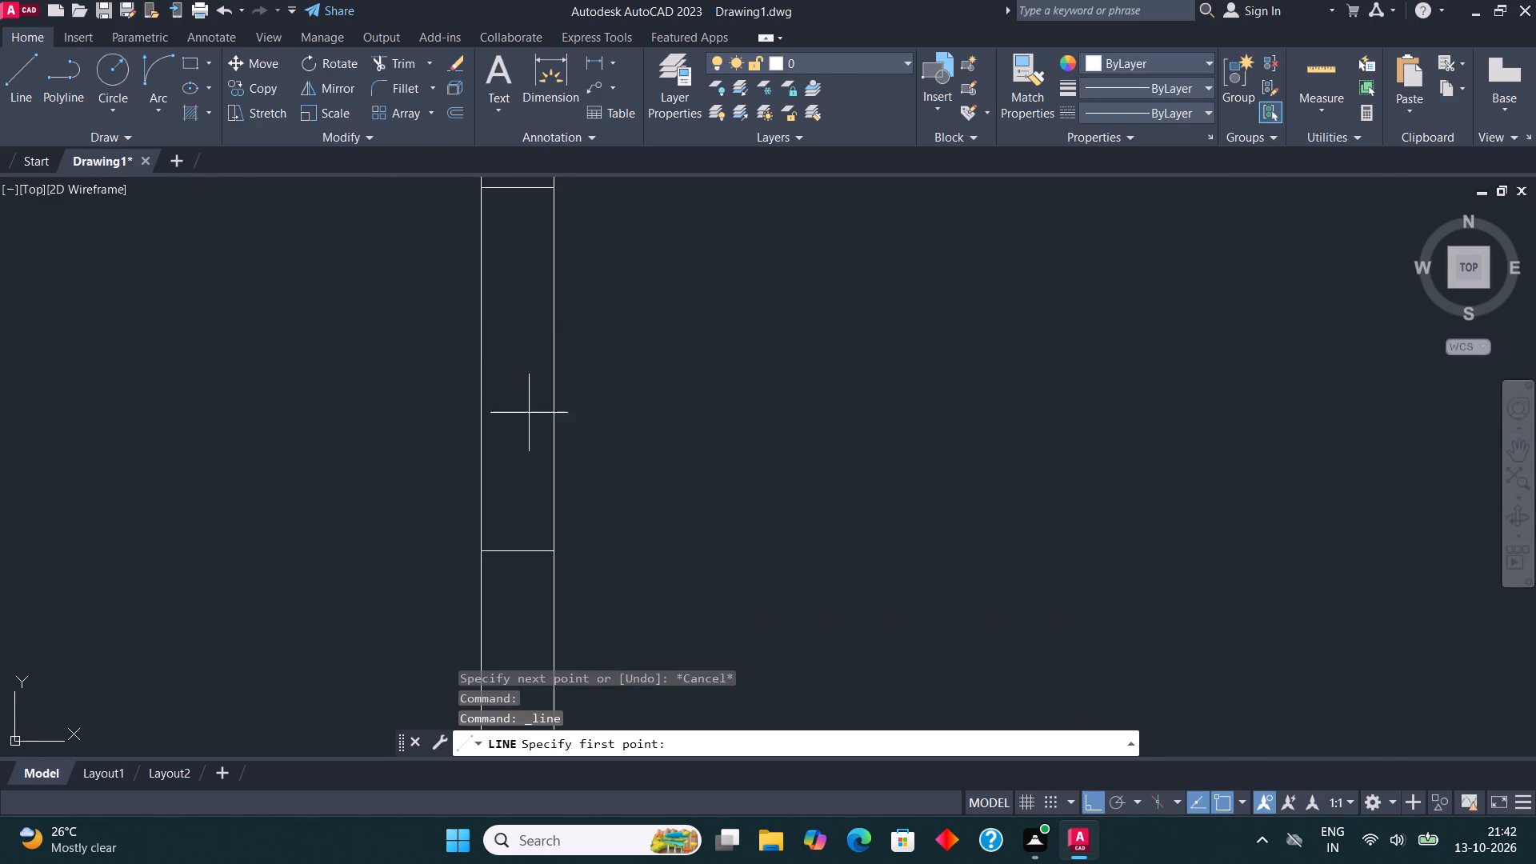
click(538, 550)
click(535, 182)
Draw a vertical pane line through the window's upper half, offset toward the hallway face, and end the Line command.
middle_drag(512, 311, 470, 545)
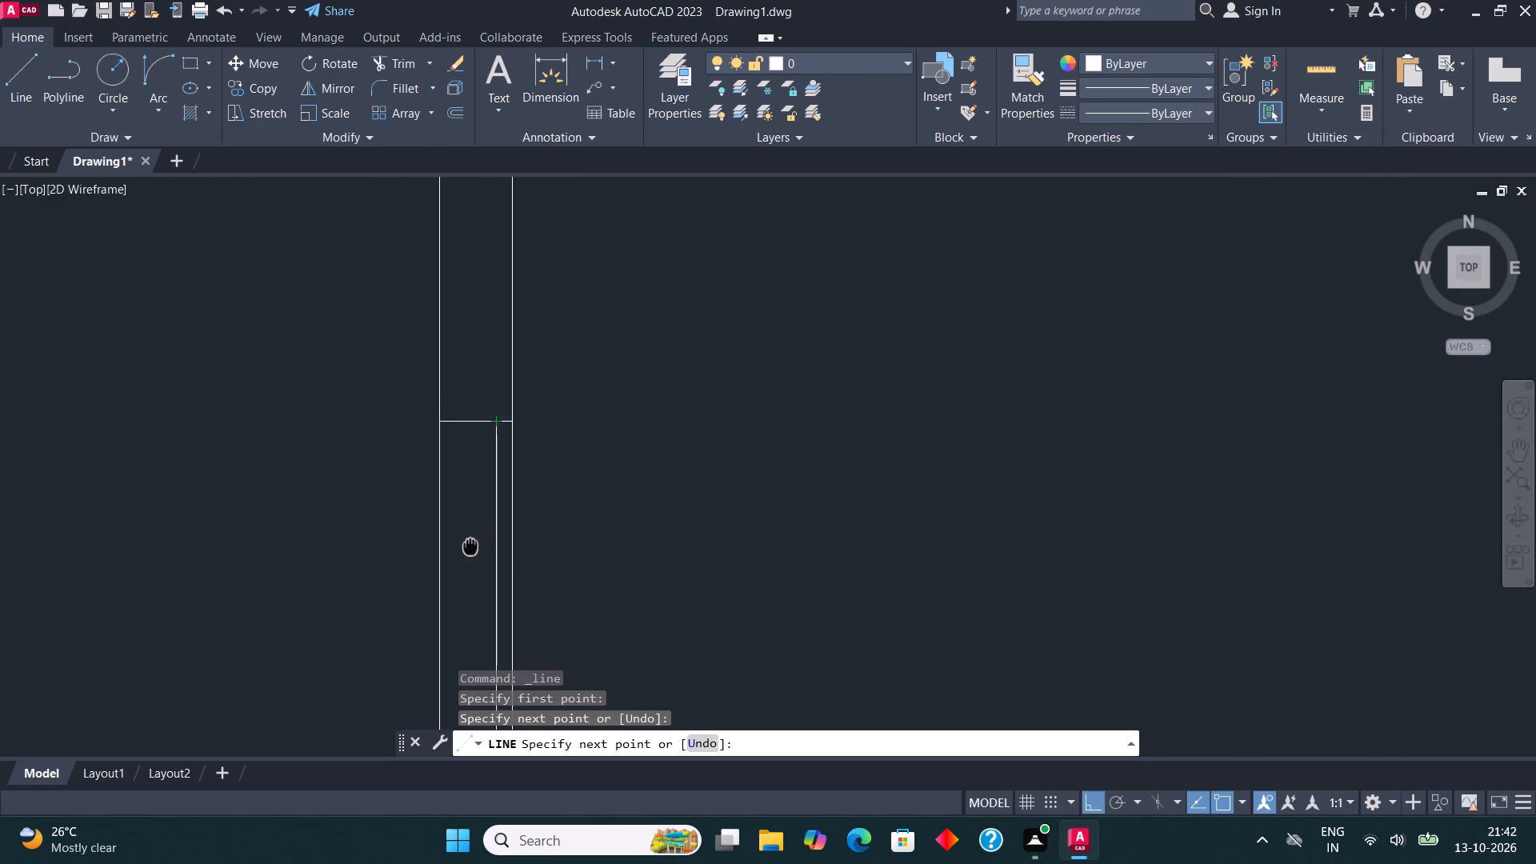
middle_drag(470, 545, 468, 550)
click(3, 85)
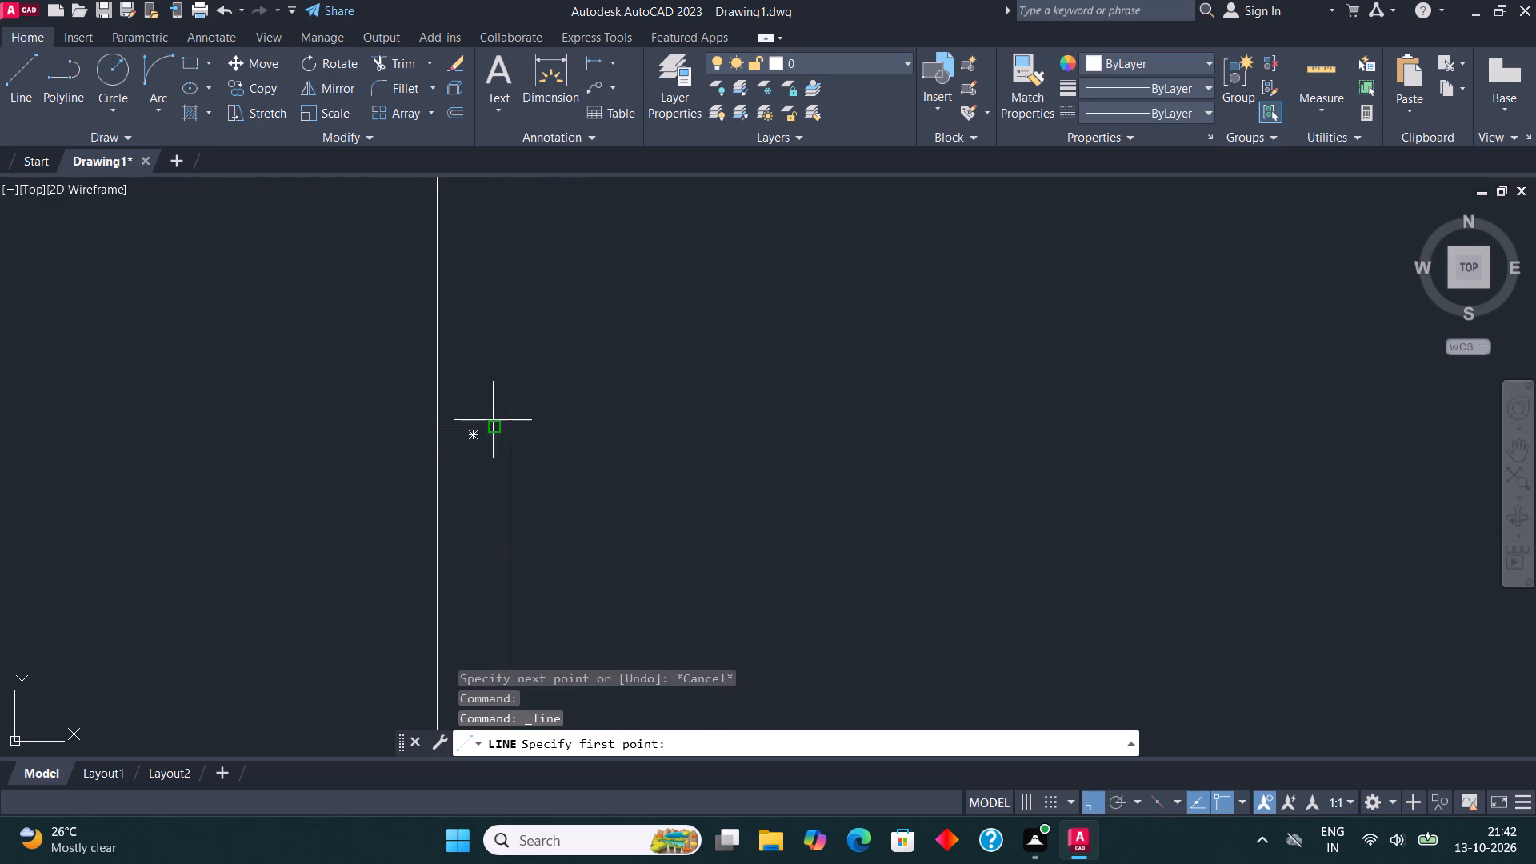
click(457, 430)
scroll(457, 433, down, 2)
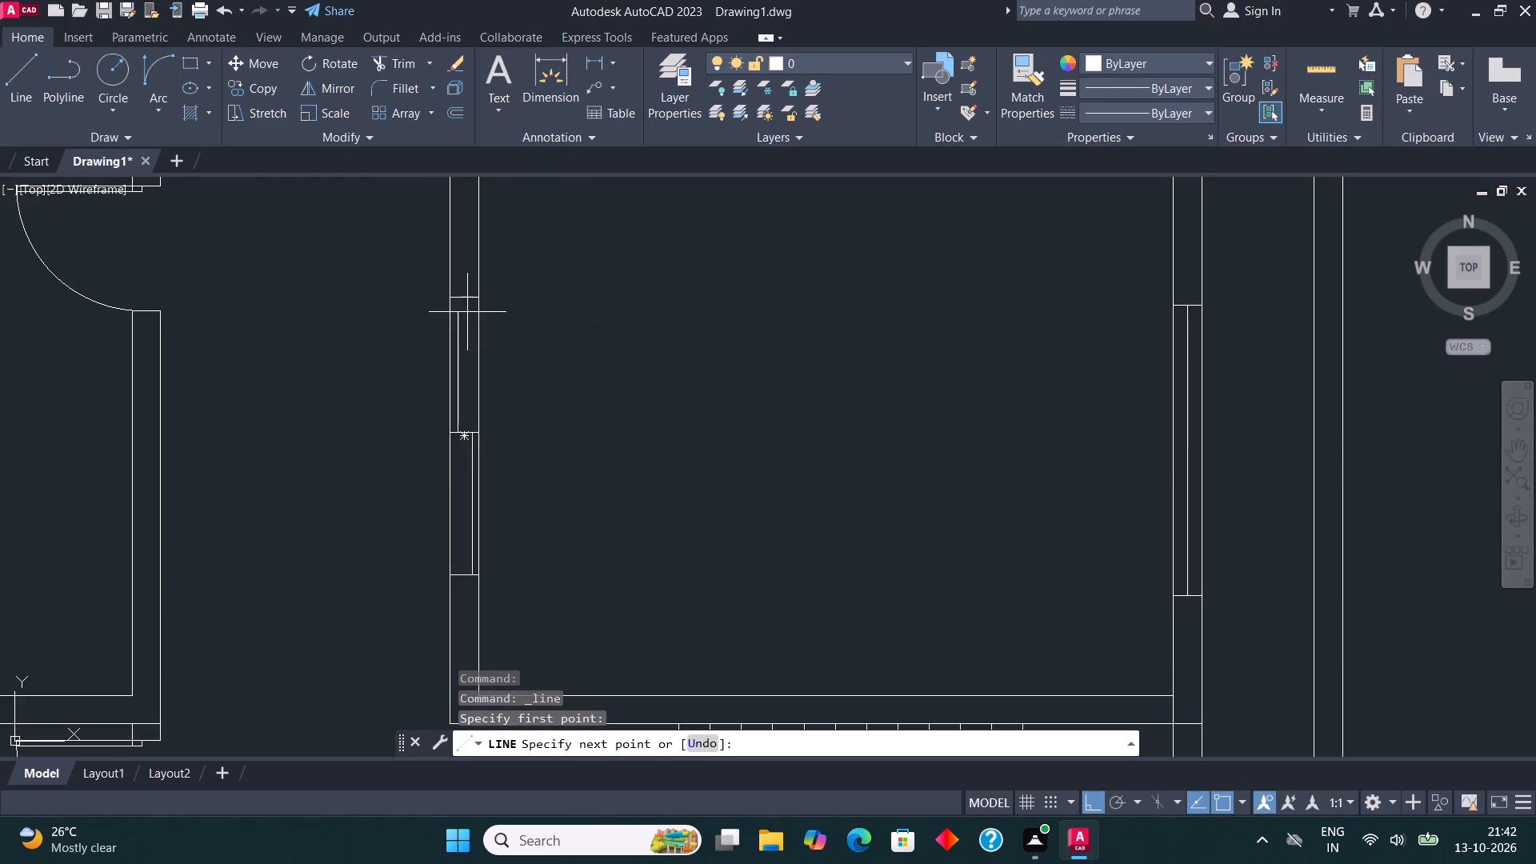
scroll(466, 306, up, 1)
click(452, 299)
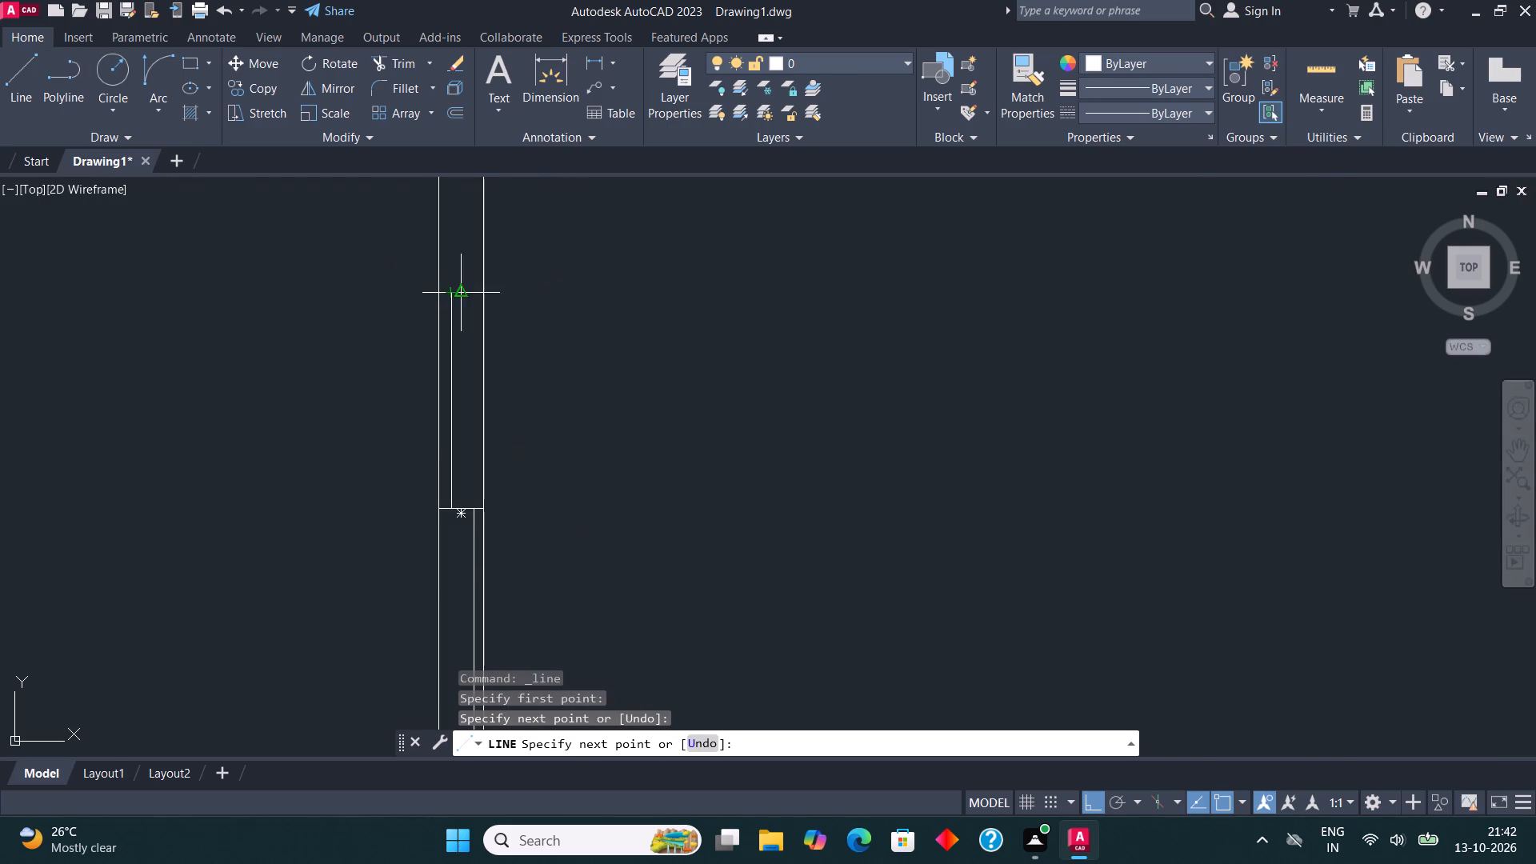
key(Escape)
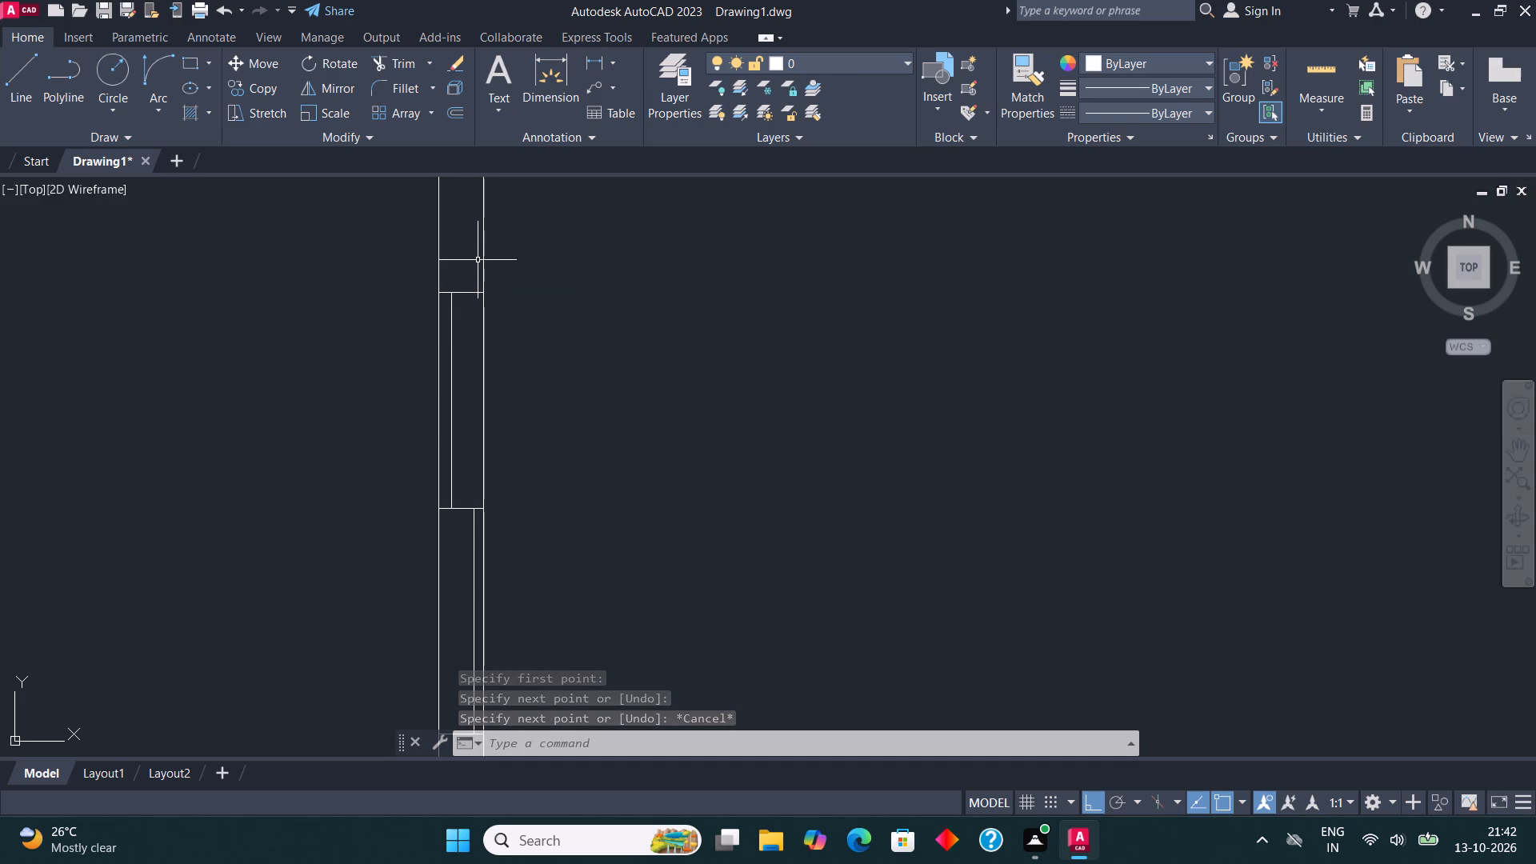
Draw a window with a vertical centre line in the room's west wall, from the toilet's north wall up to the room's northwest corner.
scroll(546, 342, down, 3)
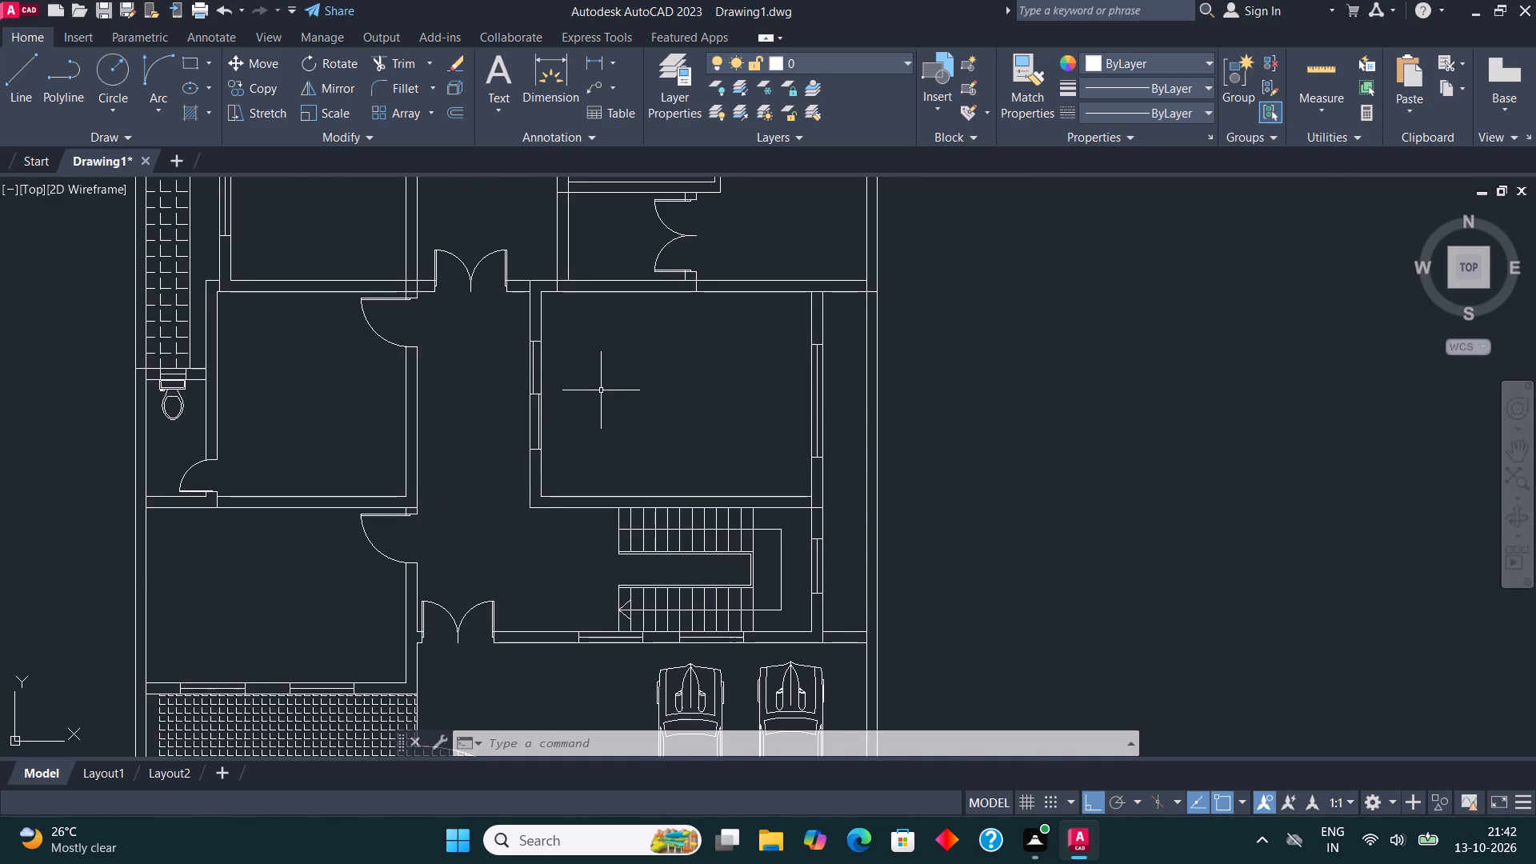
middle_drag(610, 390, 641, 387)
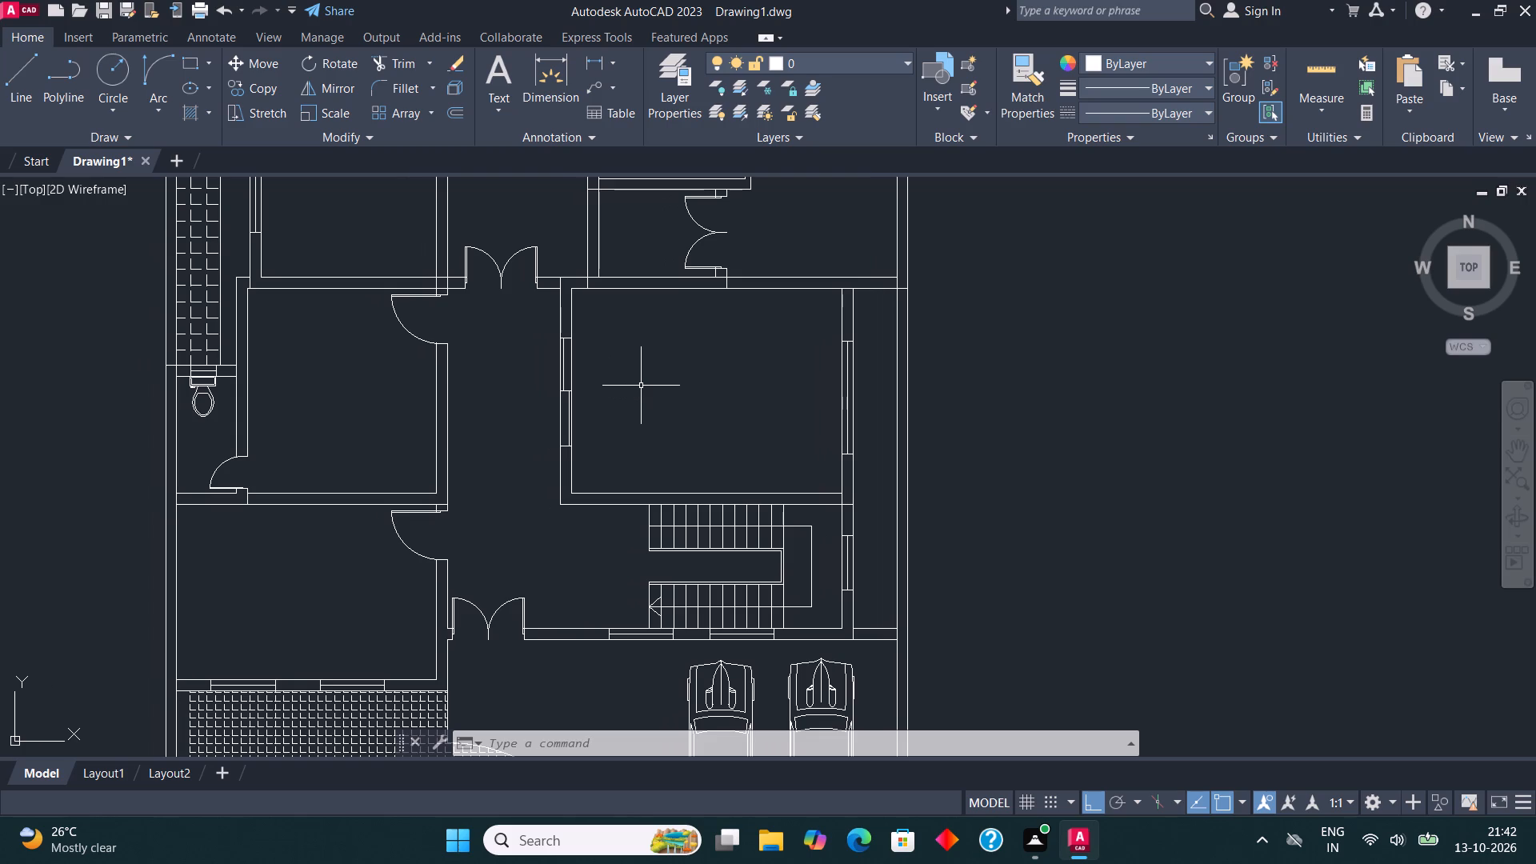
middle_drag(151, 375, 568, 494)
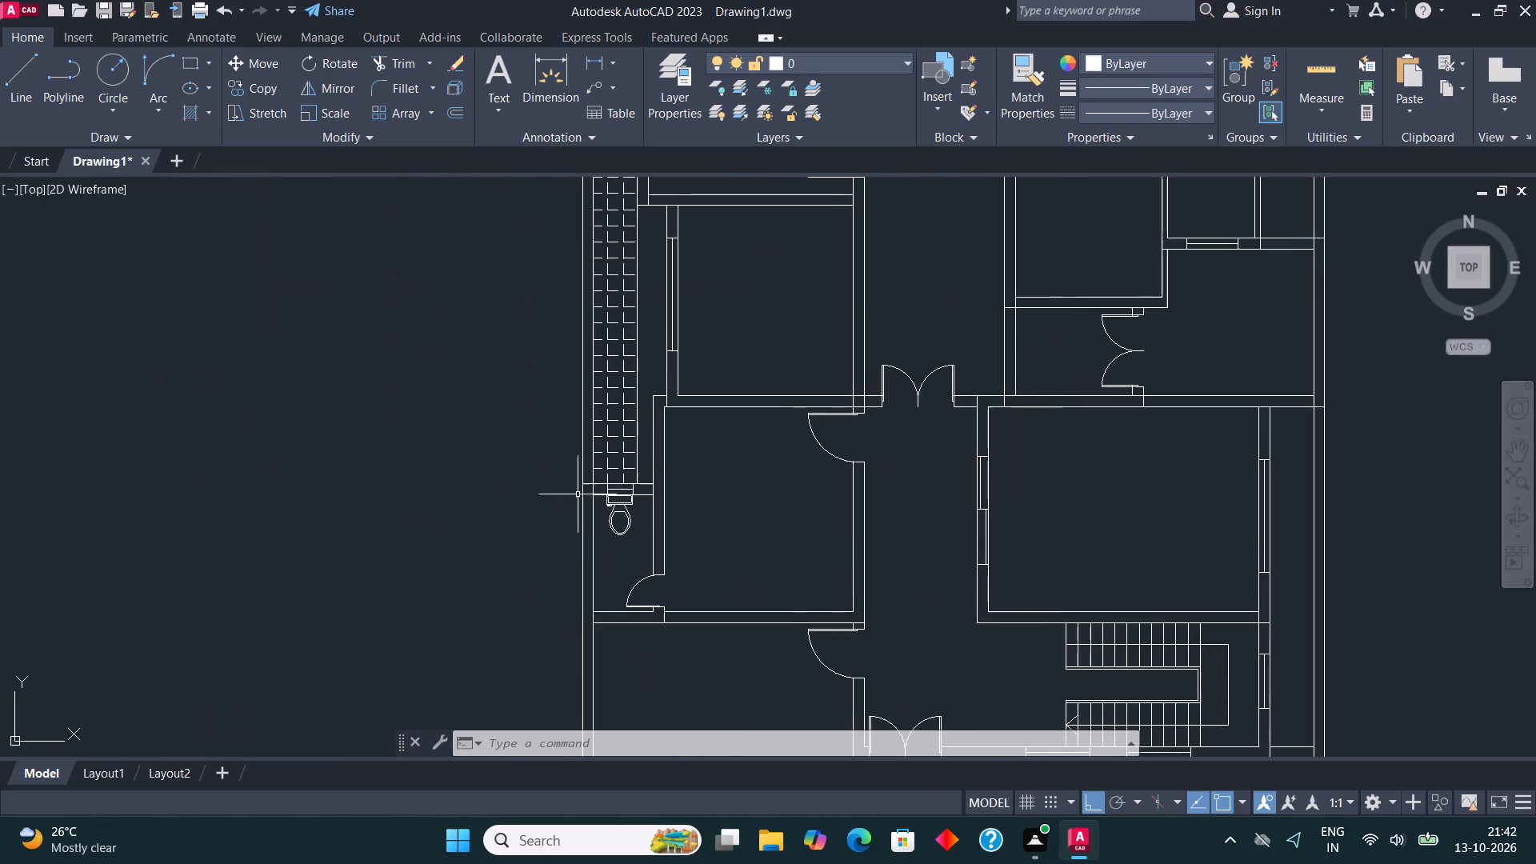
scroll(698, 461, up, 3)
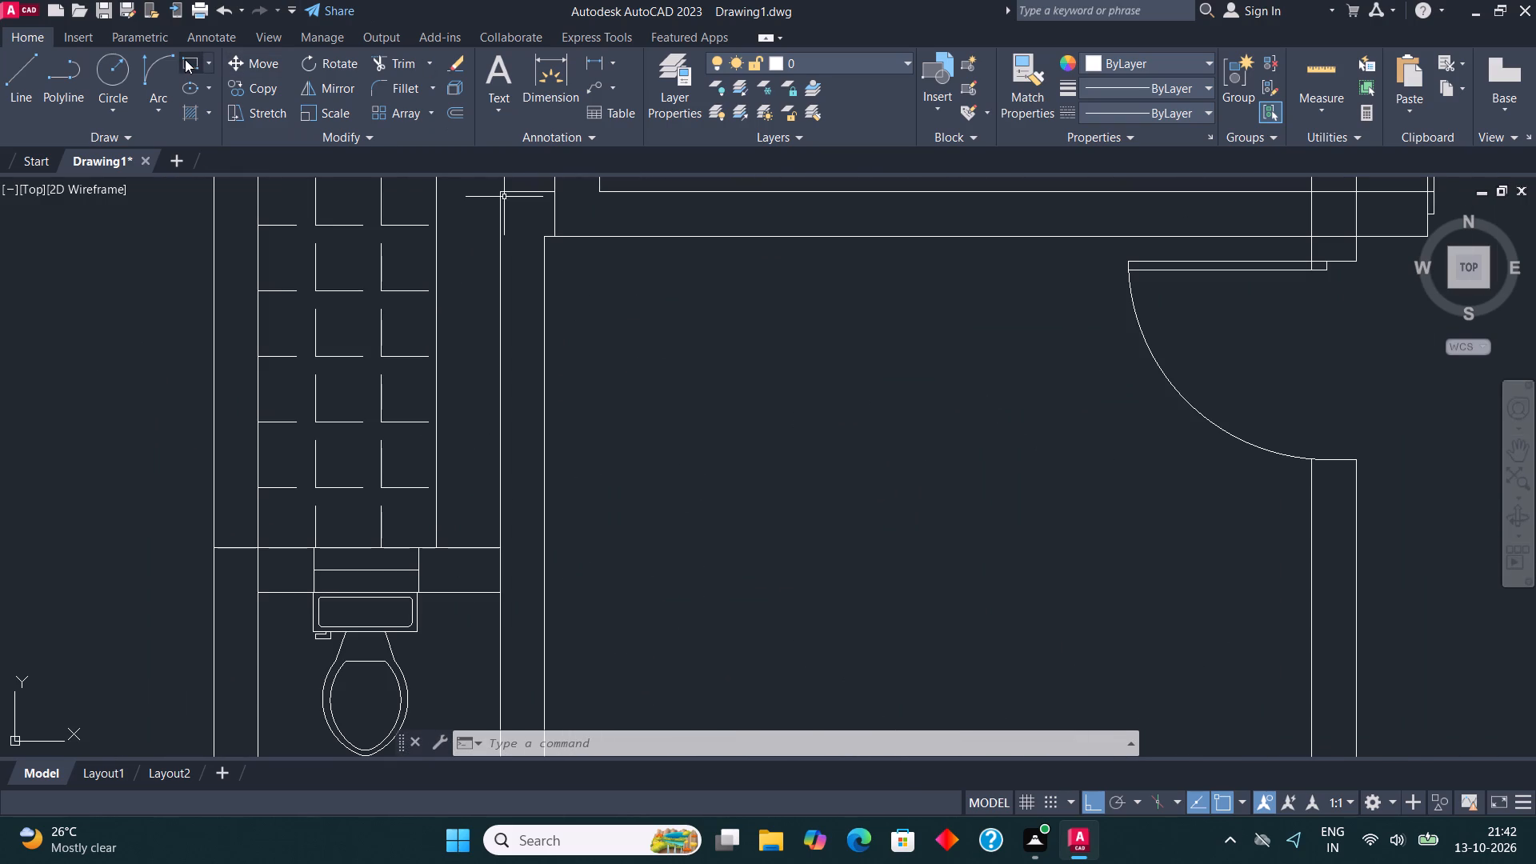
click(194, 64)
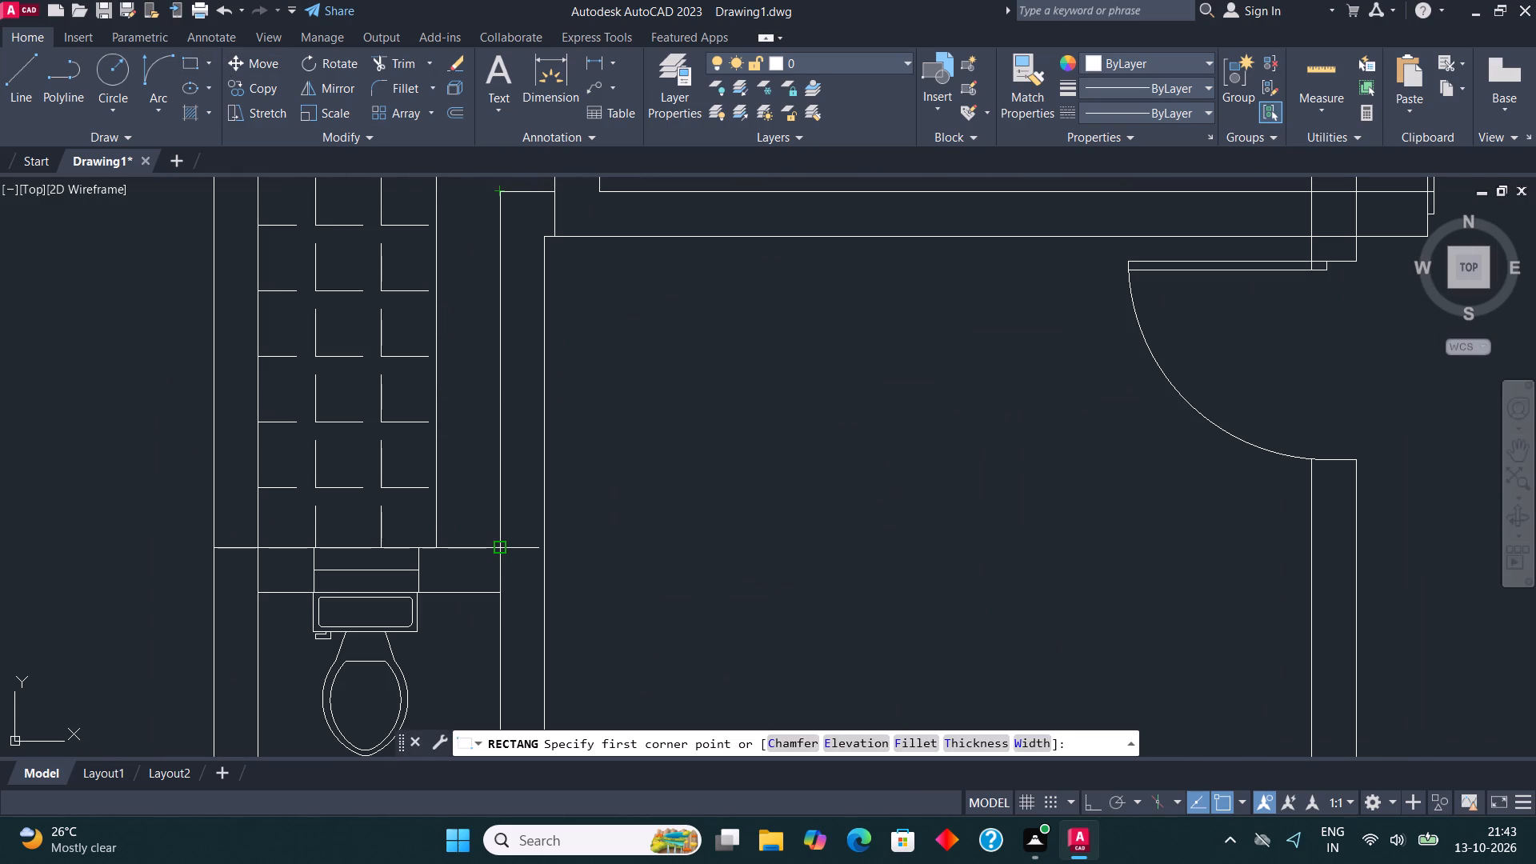
click(498, 548)
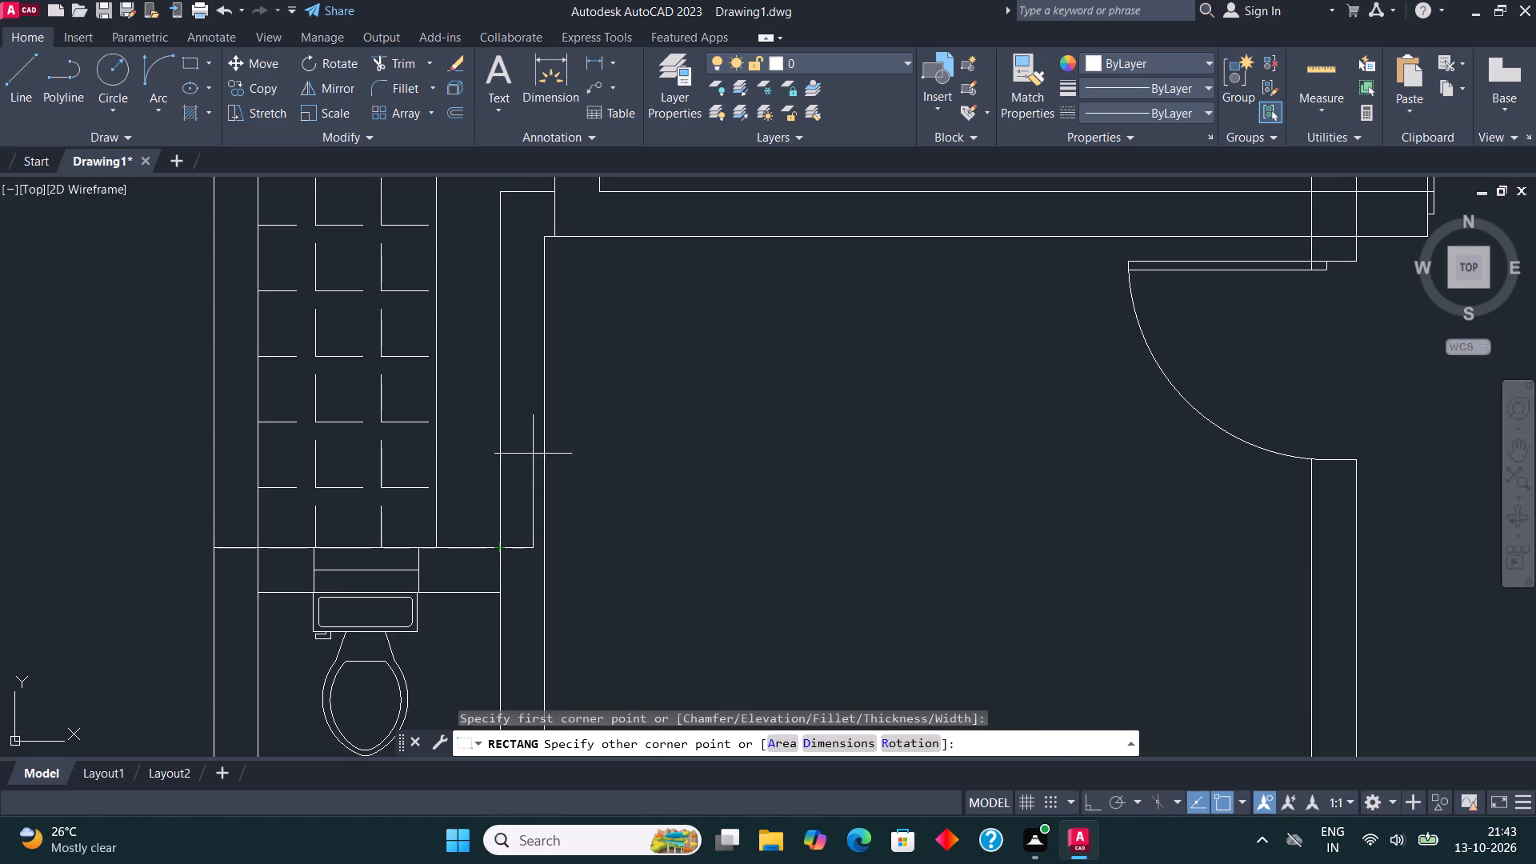
click(539, 239)
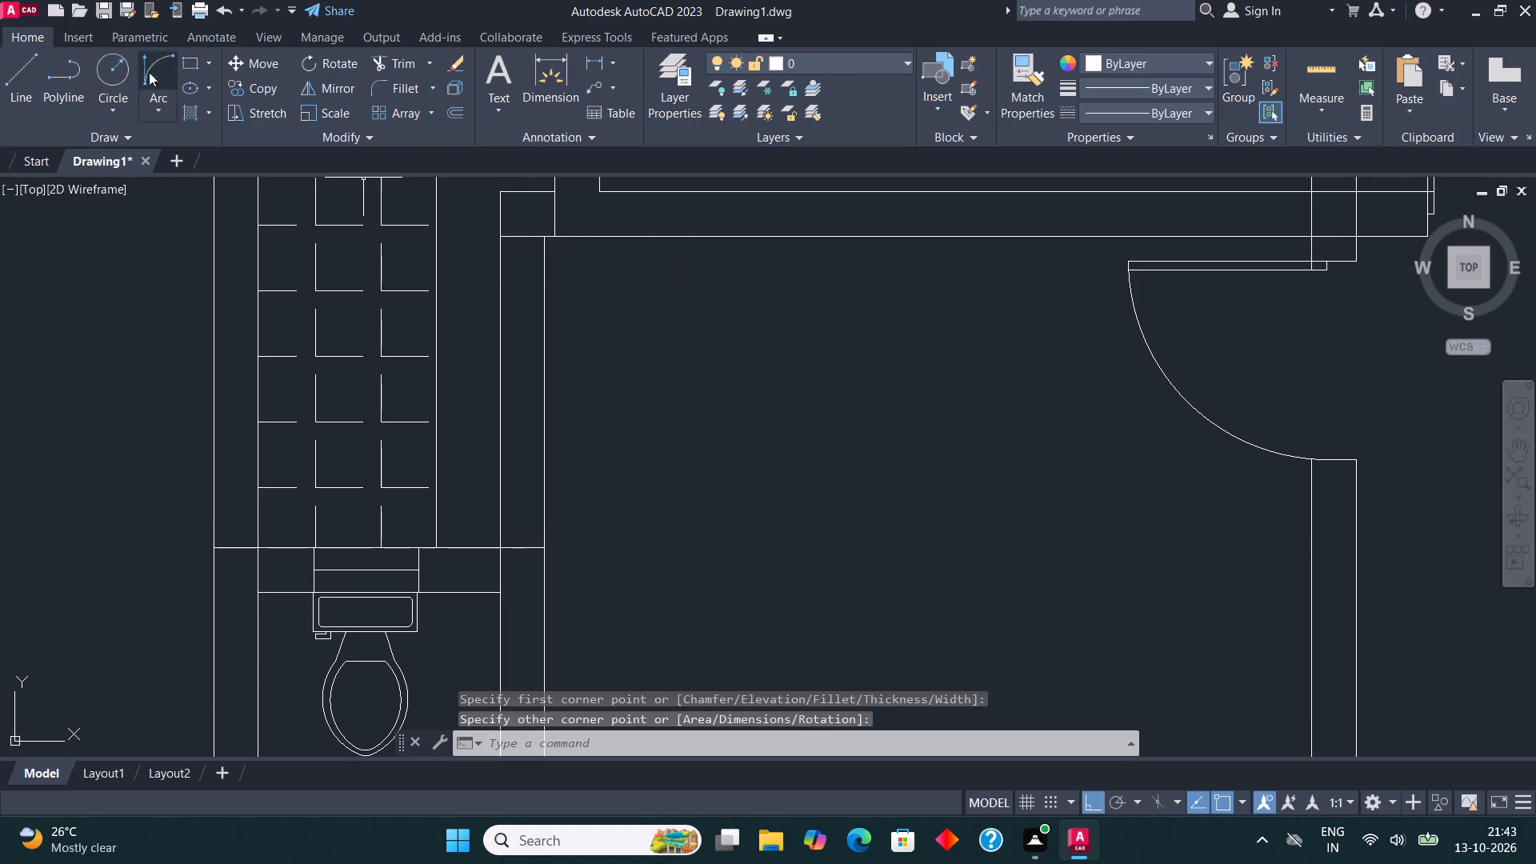
click(14, 78)
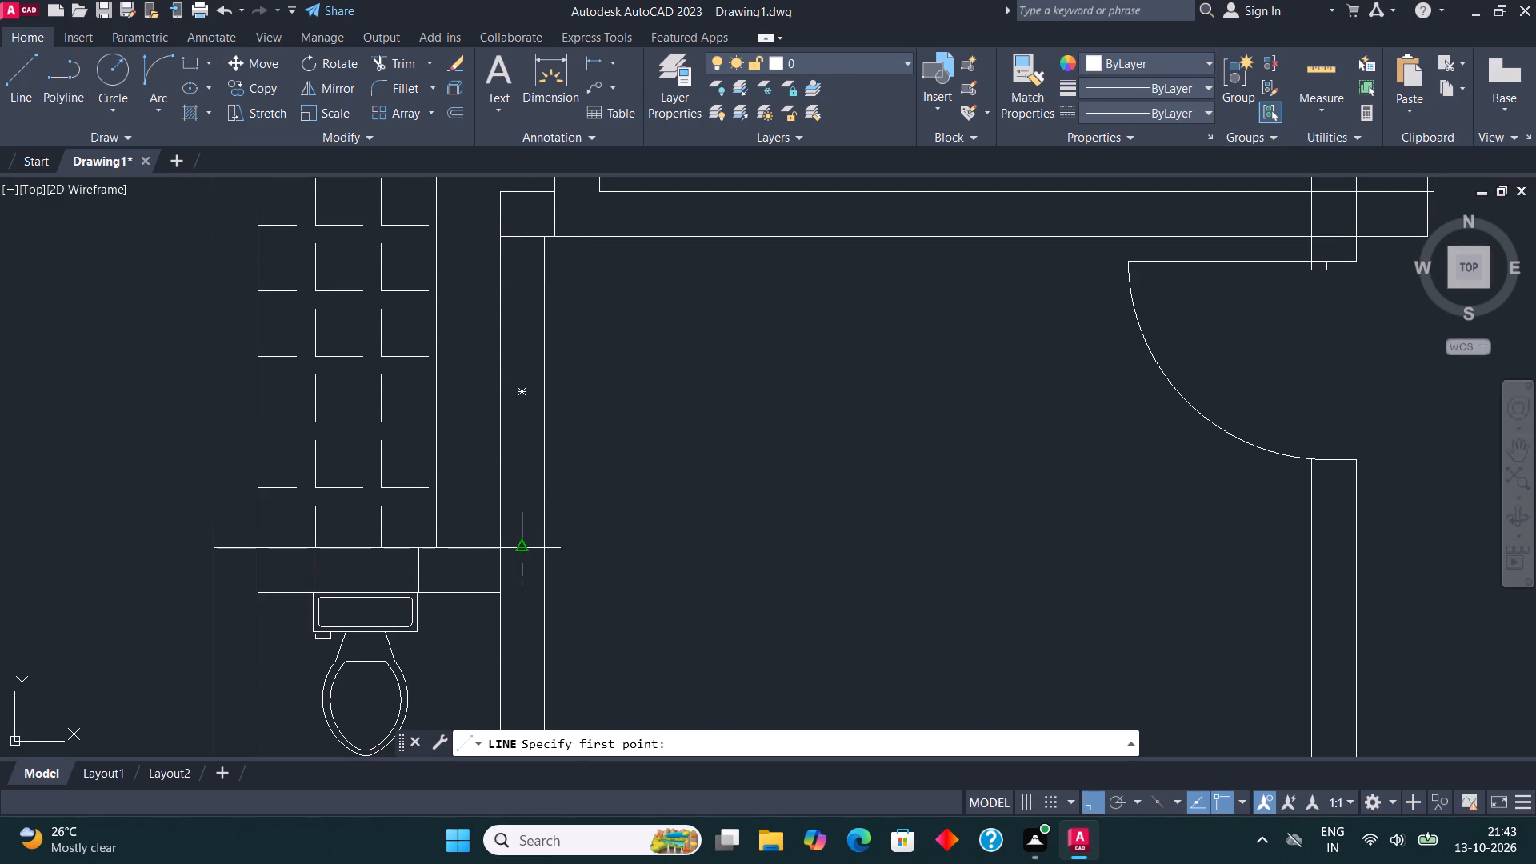
click(520, 543)
click(527, 239)
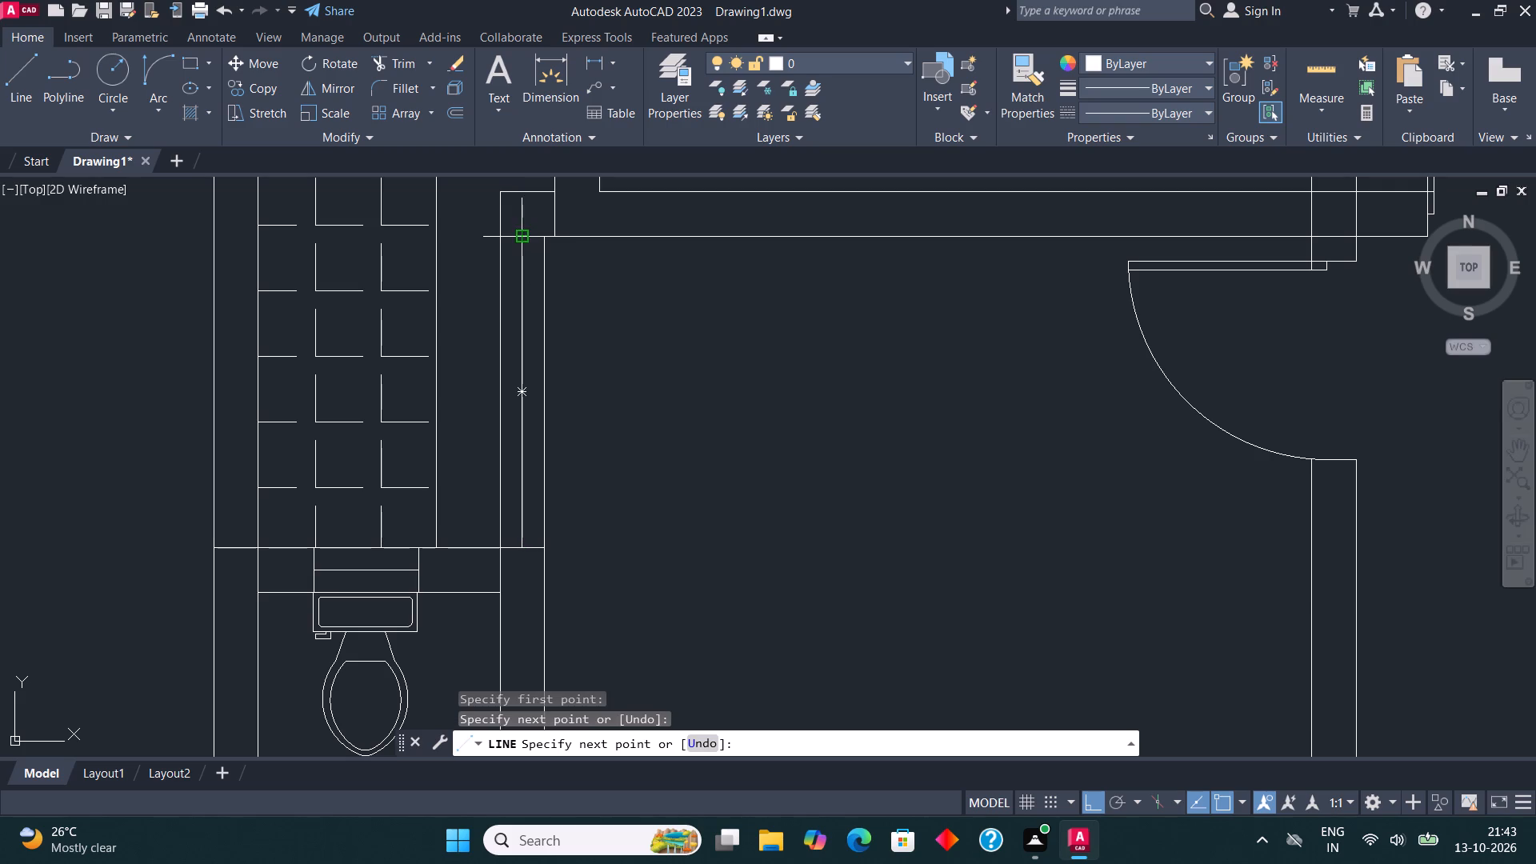
key(Escape)
Draw a rectangle across the wall thickness on the west and east sides of the hallway's double door, up to the adjoining walls.
scroll(375, 460, down, 3)
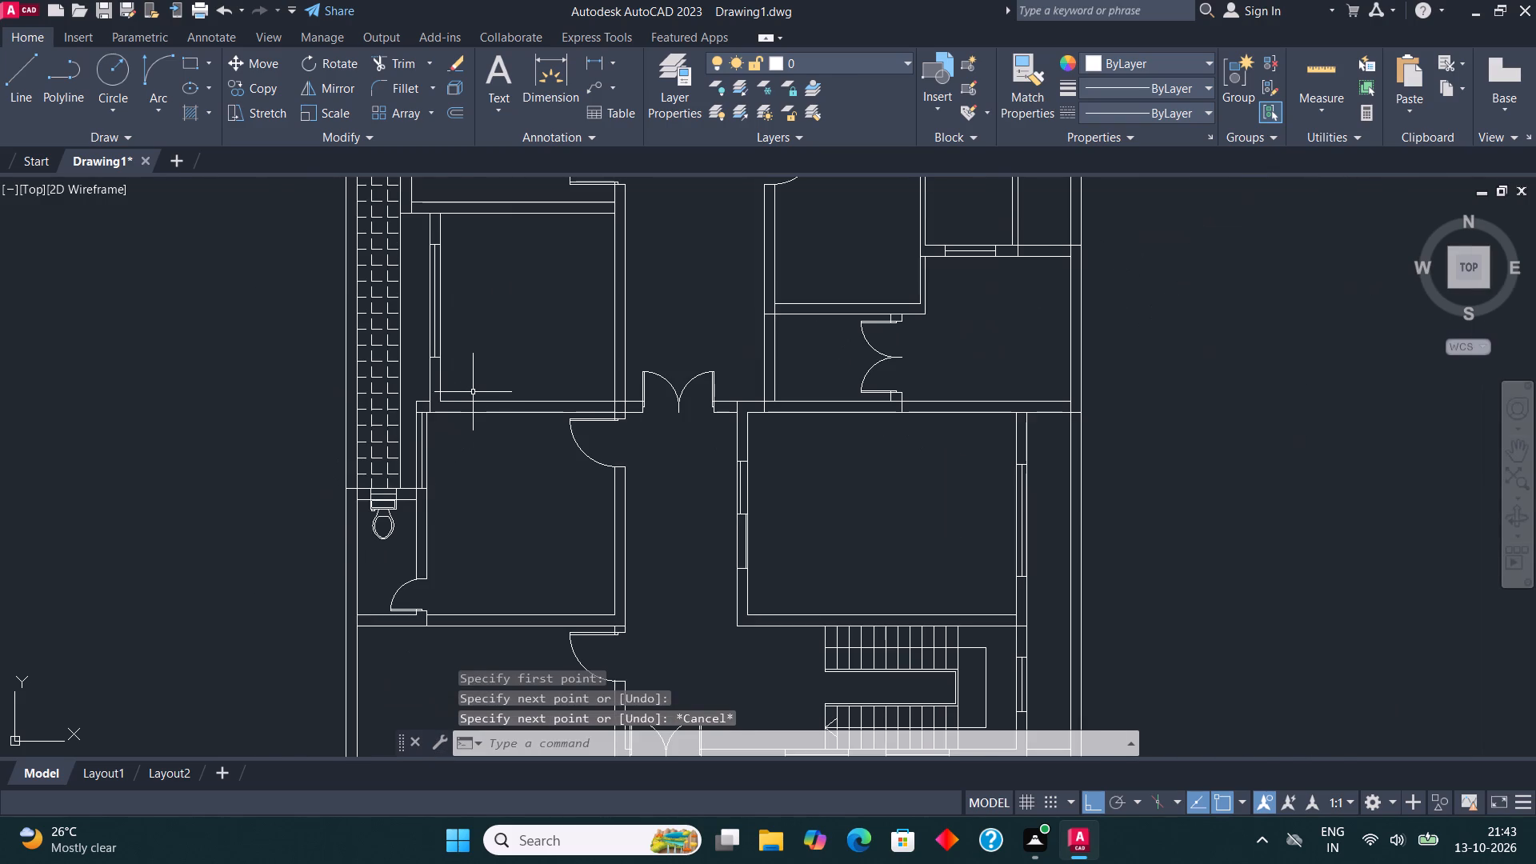
scroll(641, 407, up, 3)
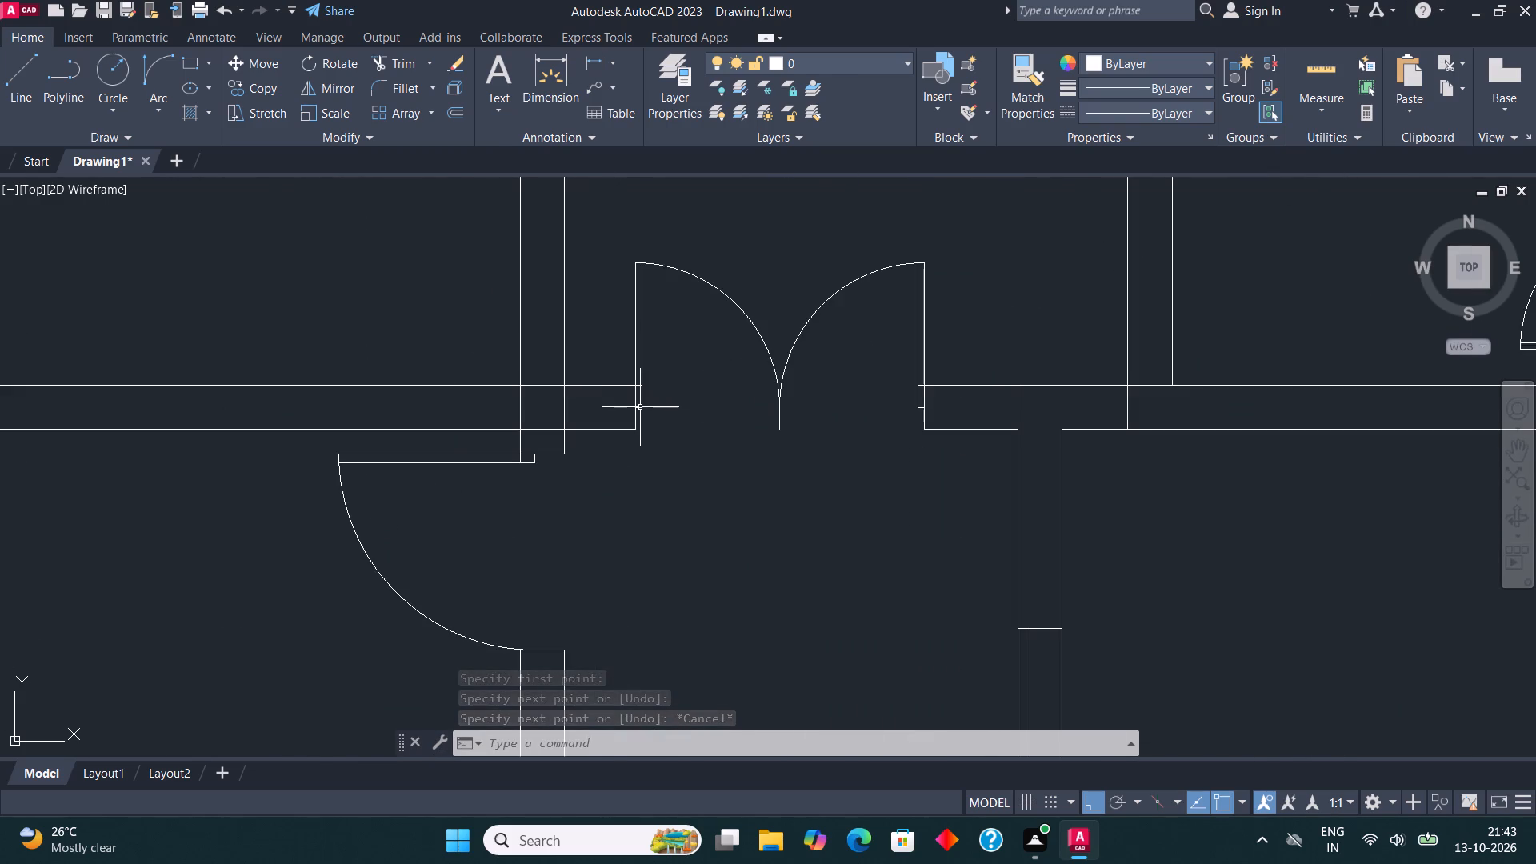
scroll(640, 407, up, 1)
click(26, 60)
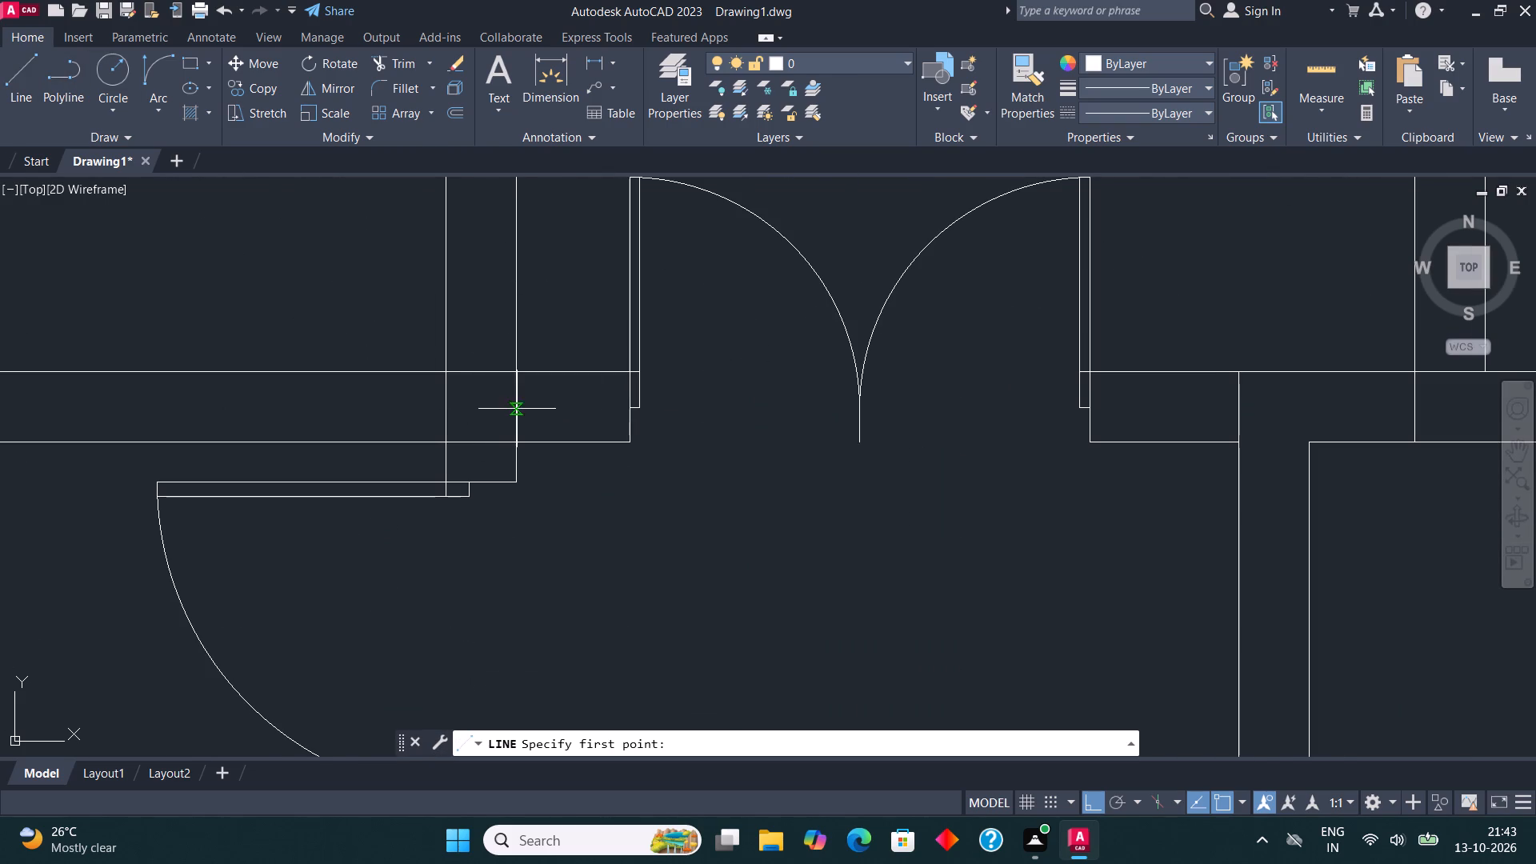
key(Escape)
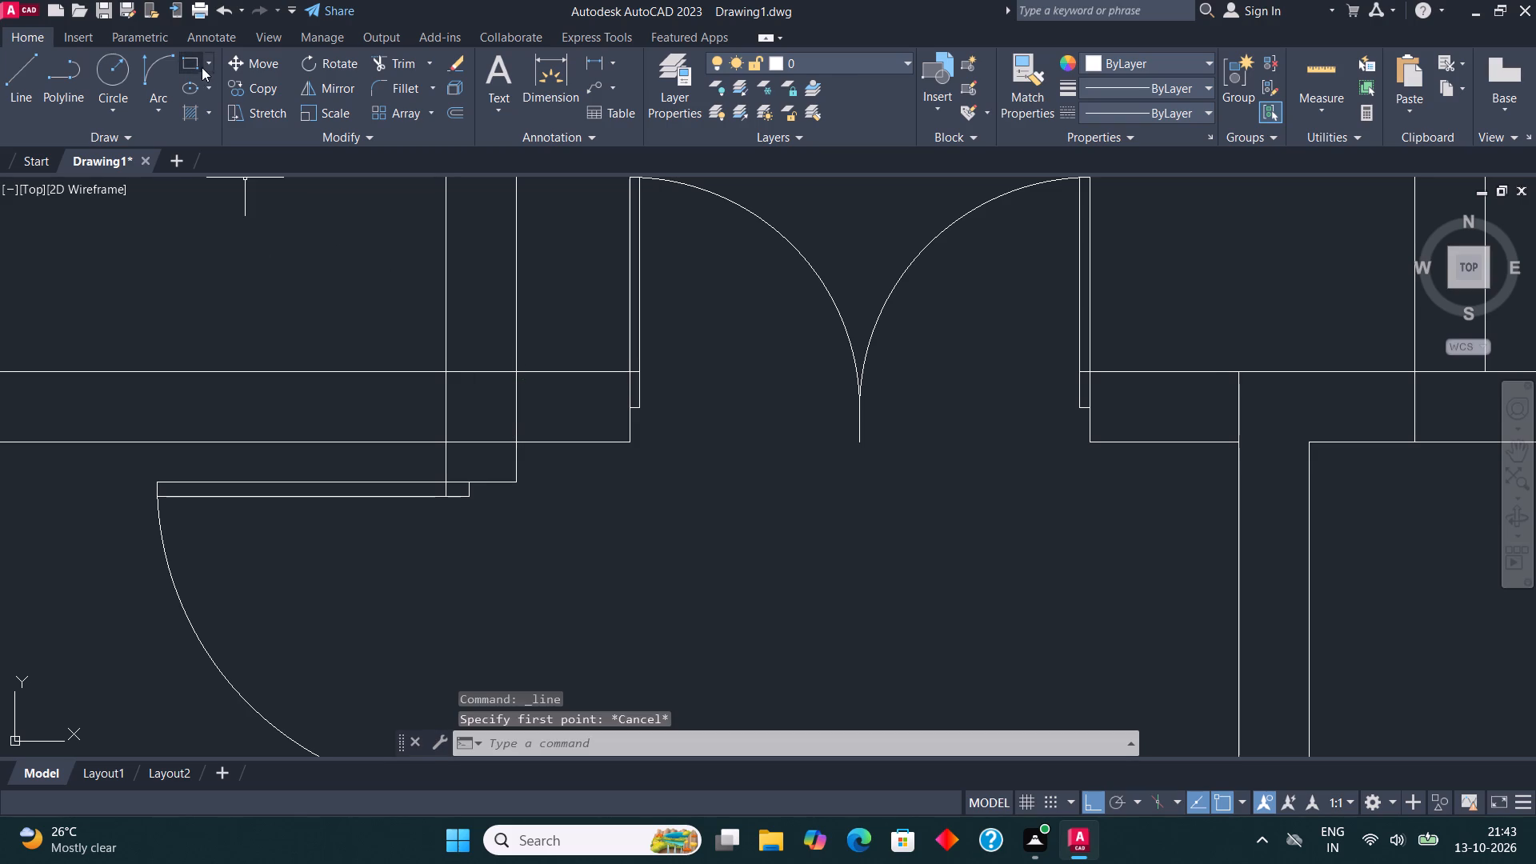
click(190, 60)
click(625, 444)
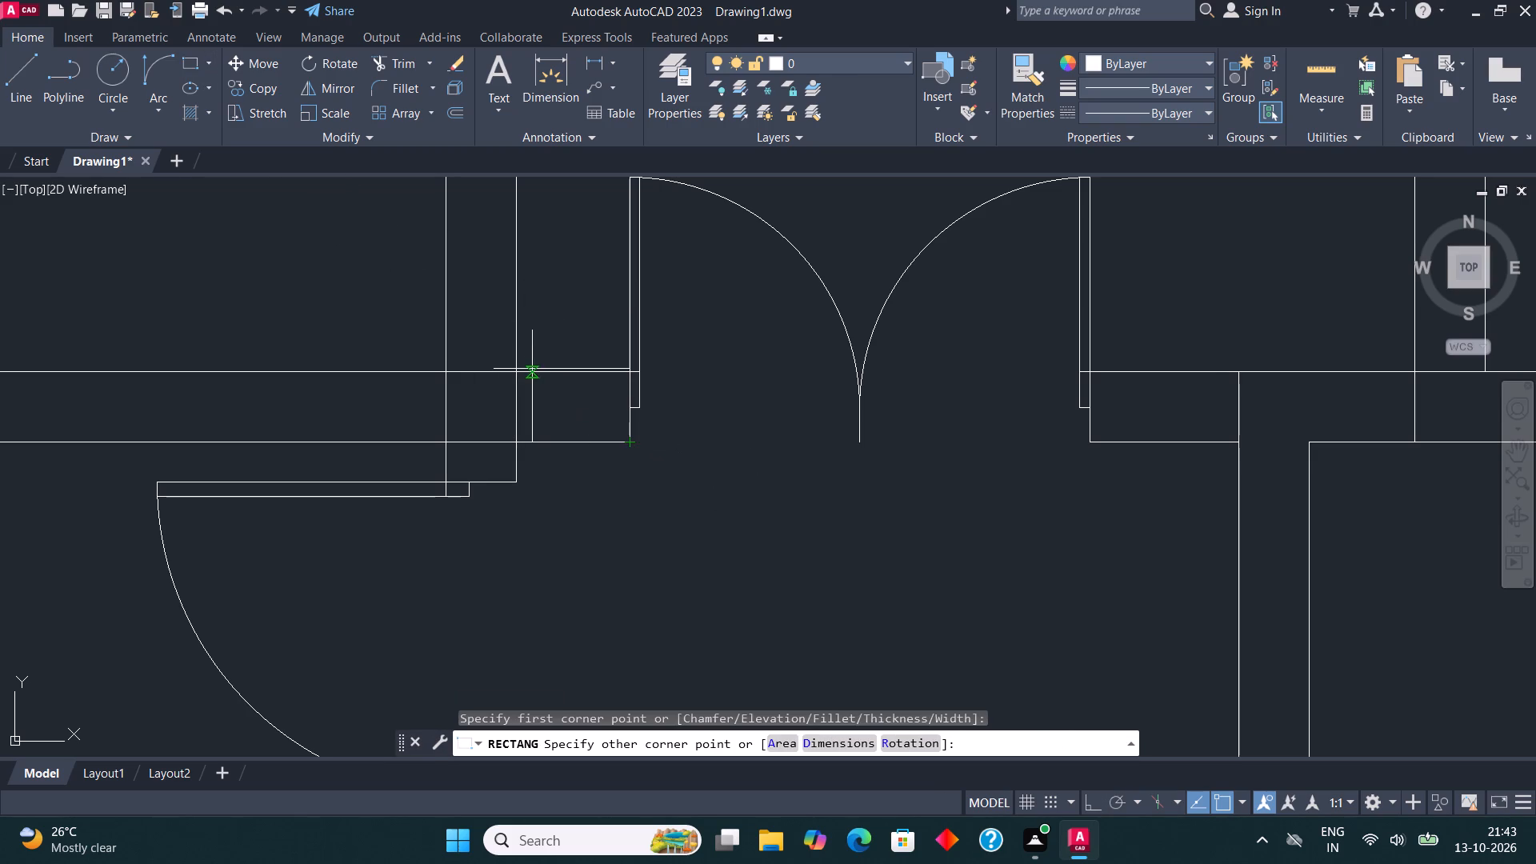
click(518, 373)
click(186, 65)
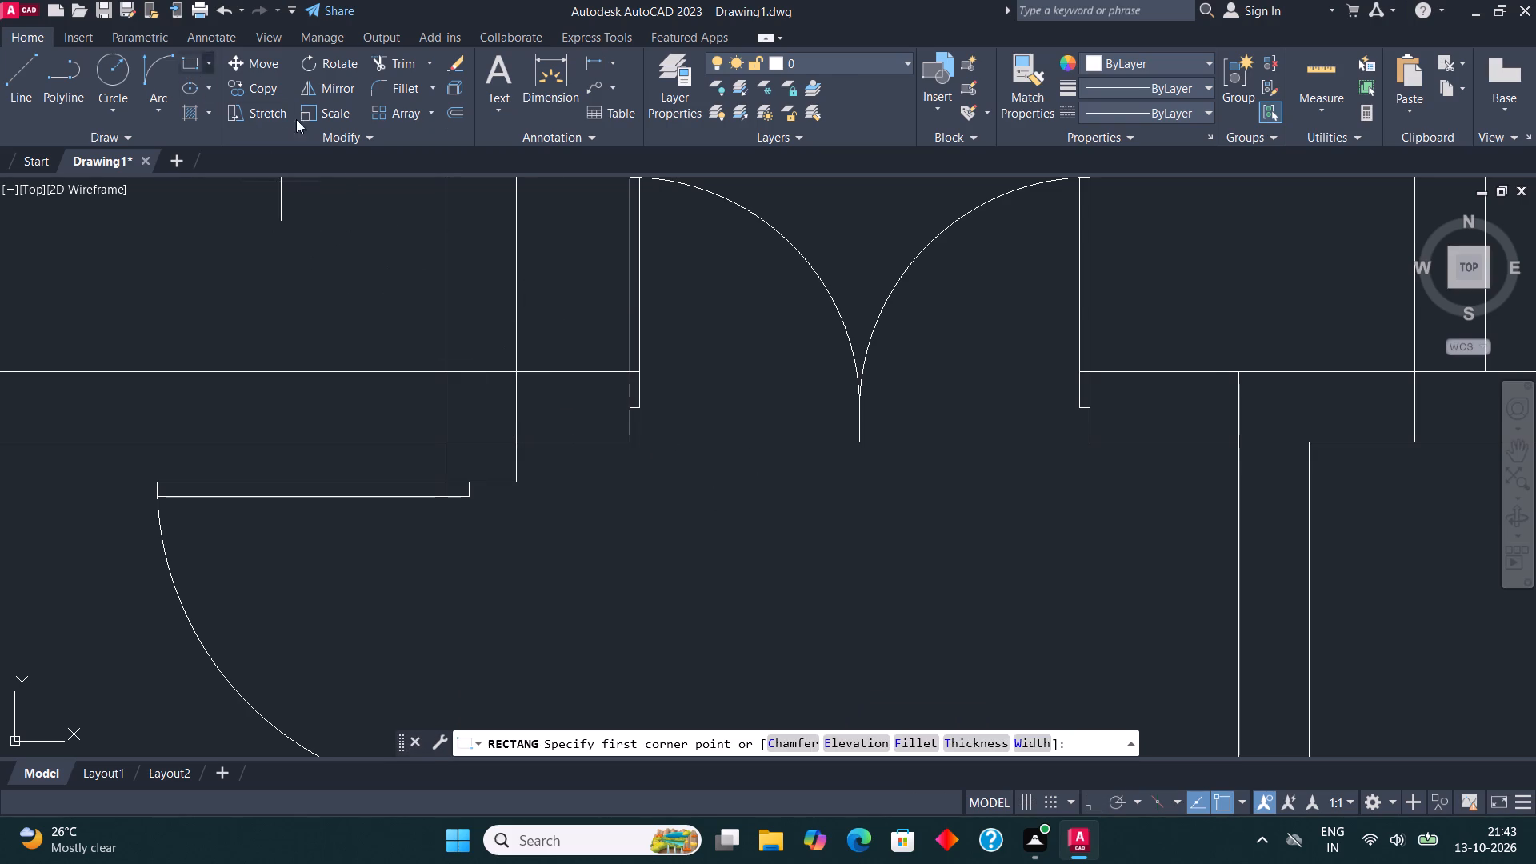
click(1090, 446)
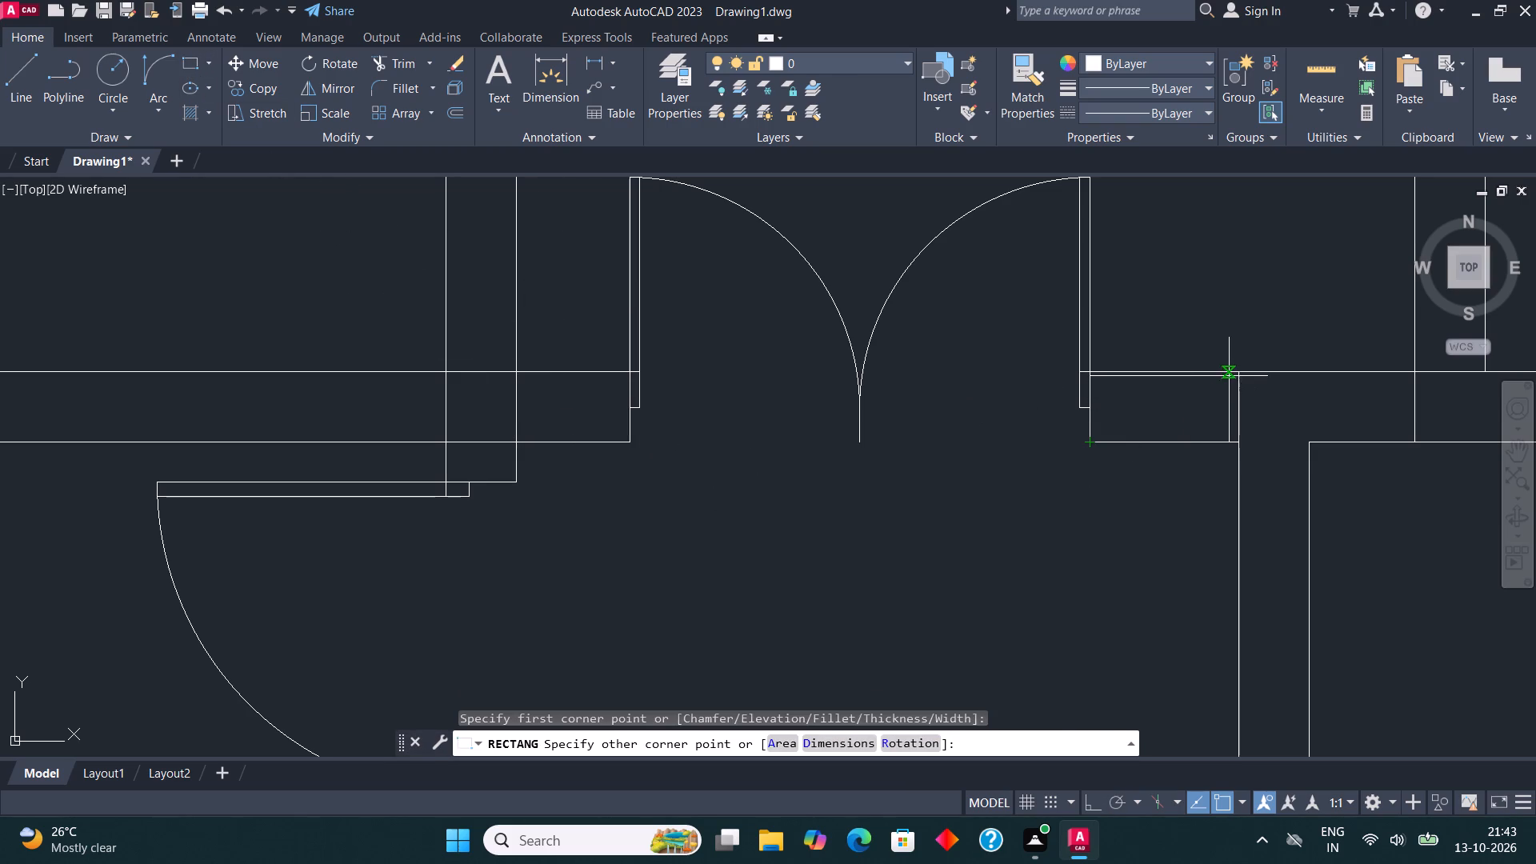
click(1230, 376)
Draw a horizontal line at mid-thickness through both wall rectangles beside the double door, using Ortho.
click(8, 76)
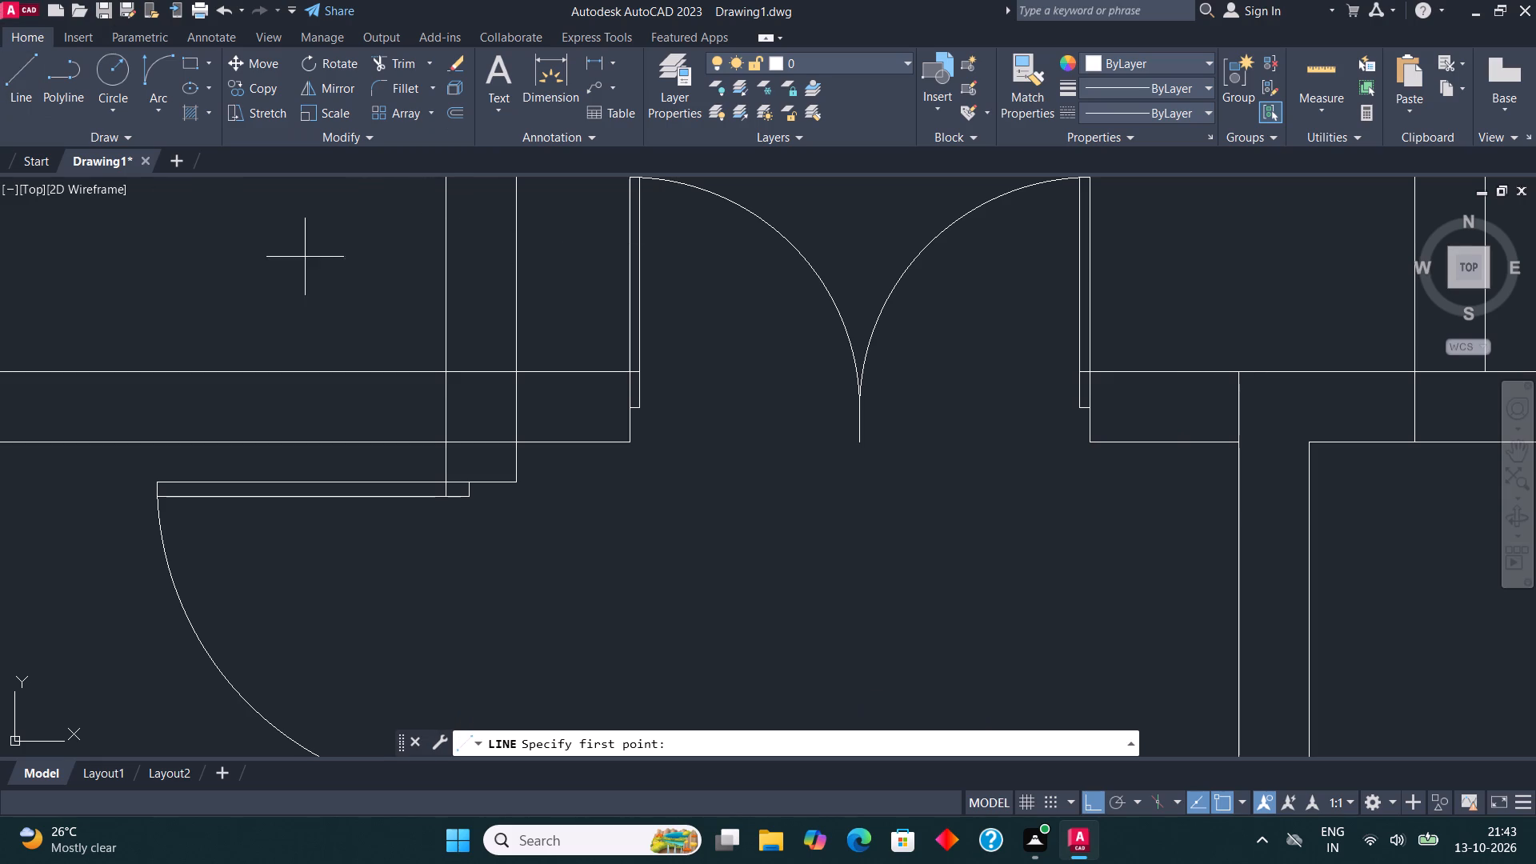
click(512, 413)
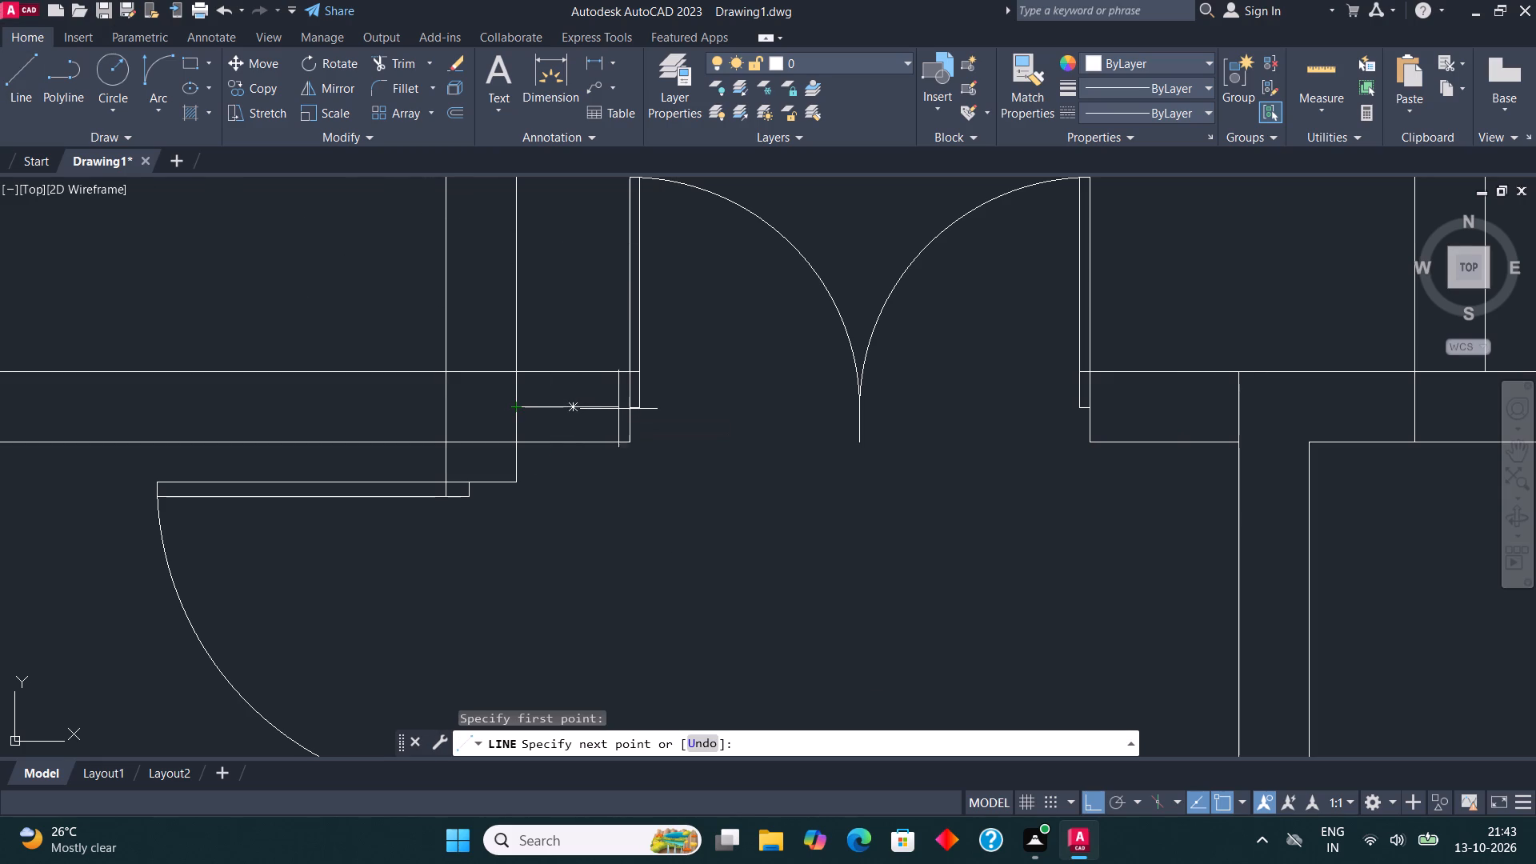
click(622, 410)
click(17, 57)
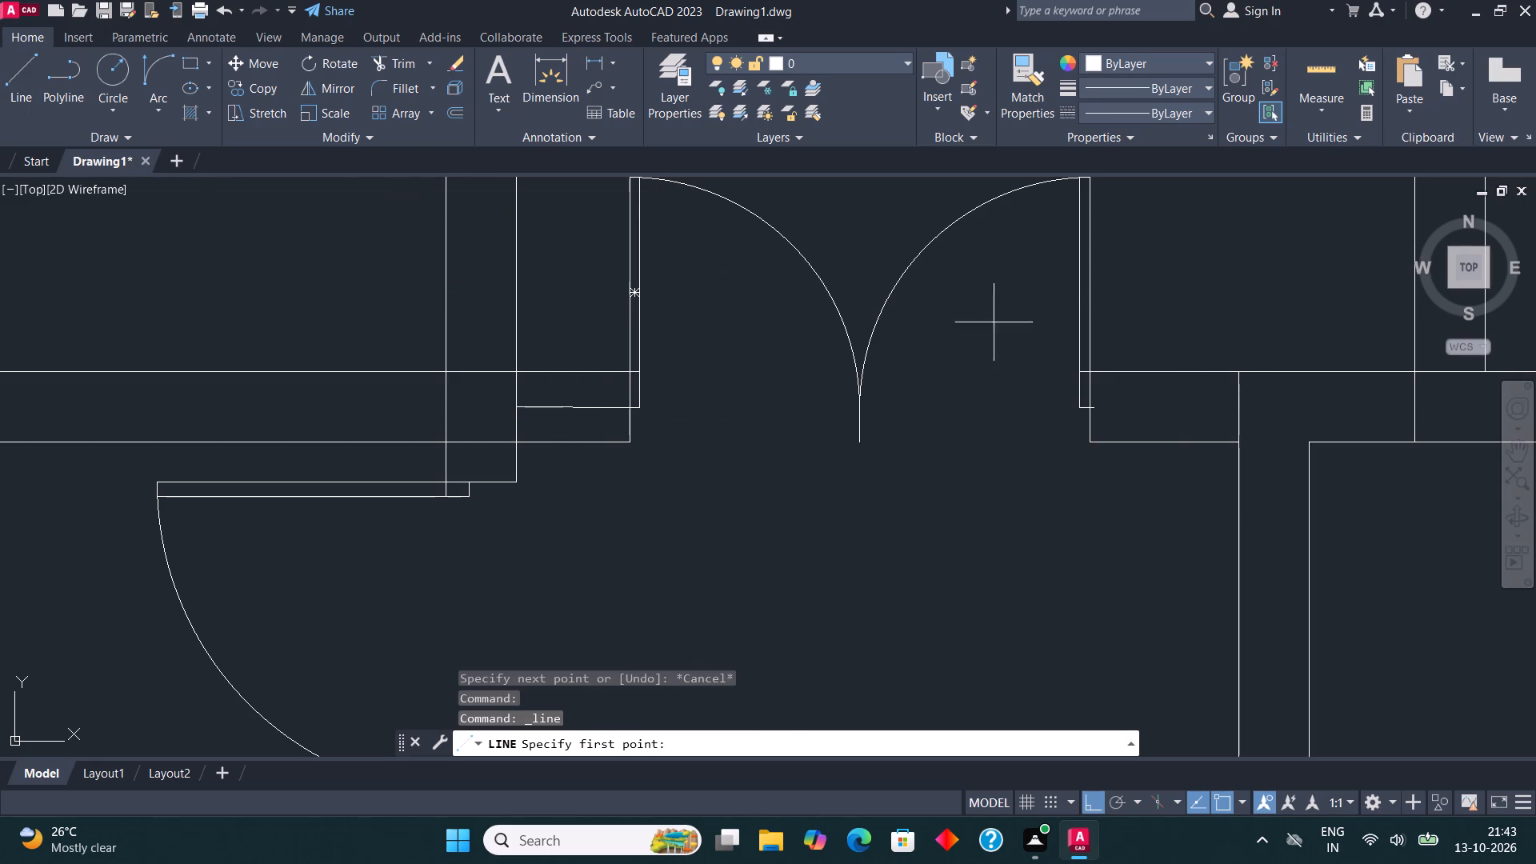
click(1087, 407)
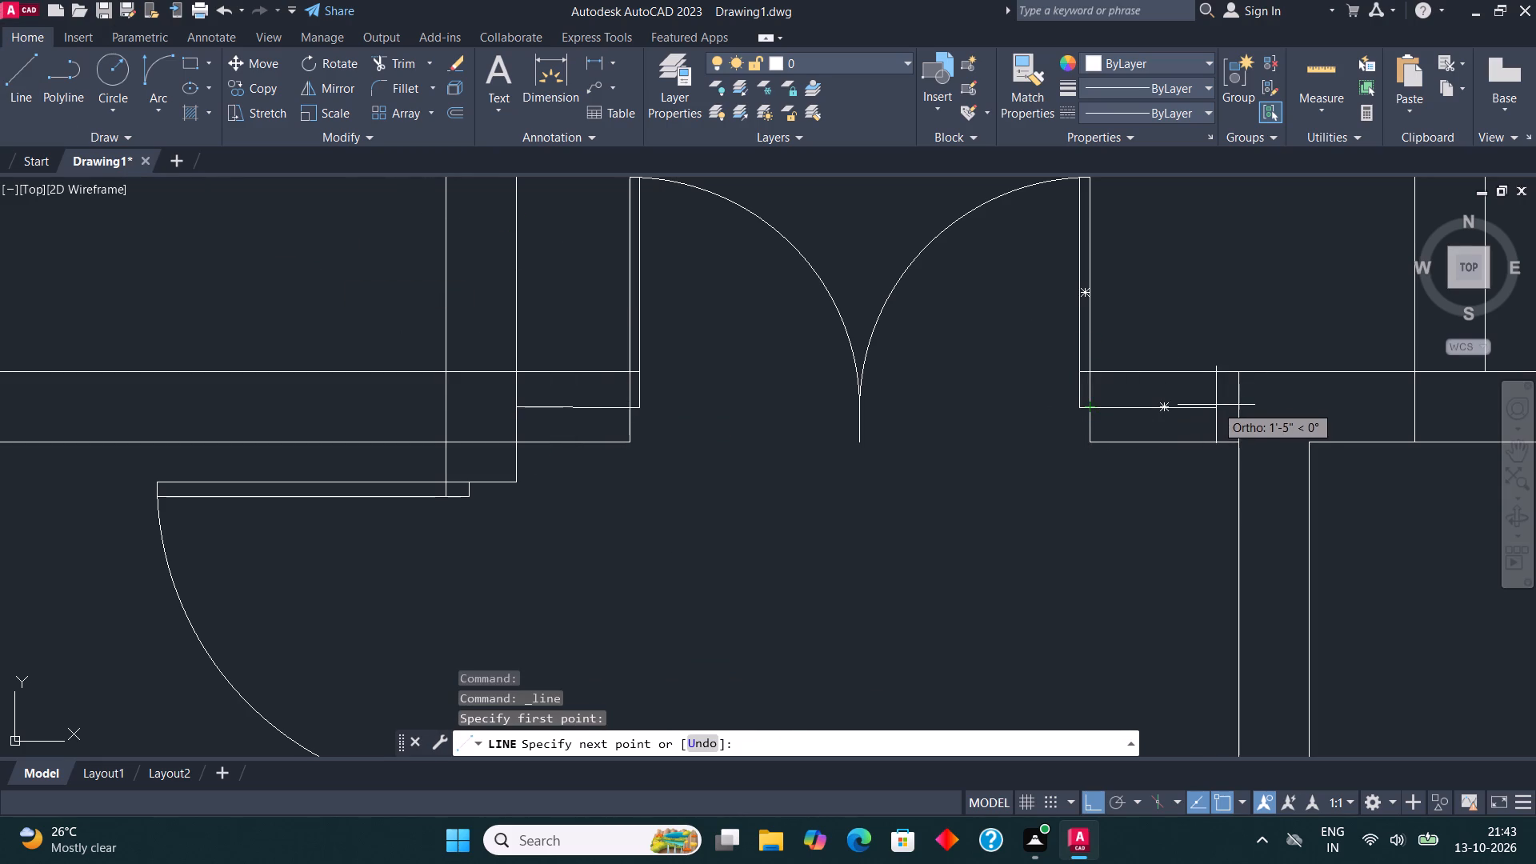
click(1238, 410)
key(Escape)
Draw a short line across the vertical wall northeast of the hallway's double door, just below the adjoining room's south wall.
scroll(614, 430, down, 2)
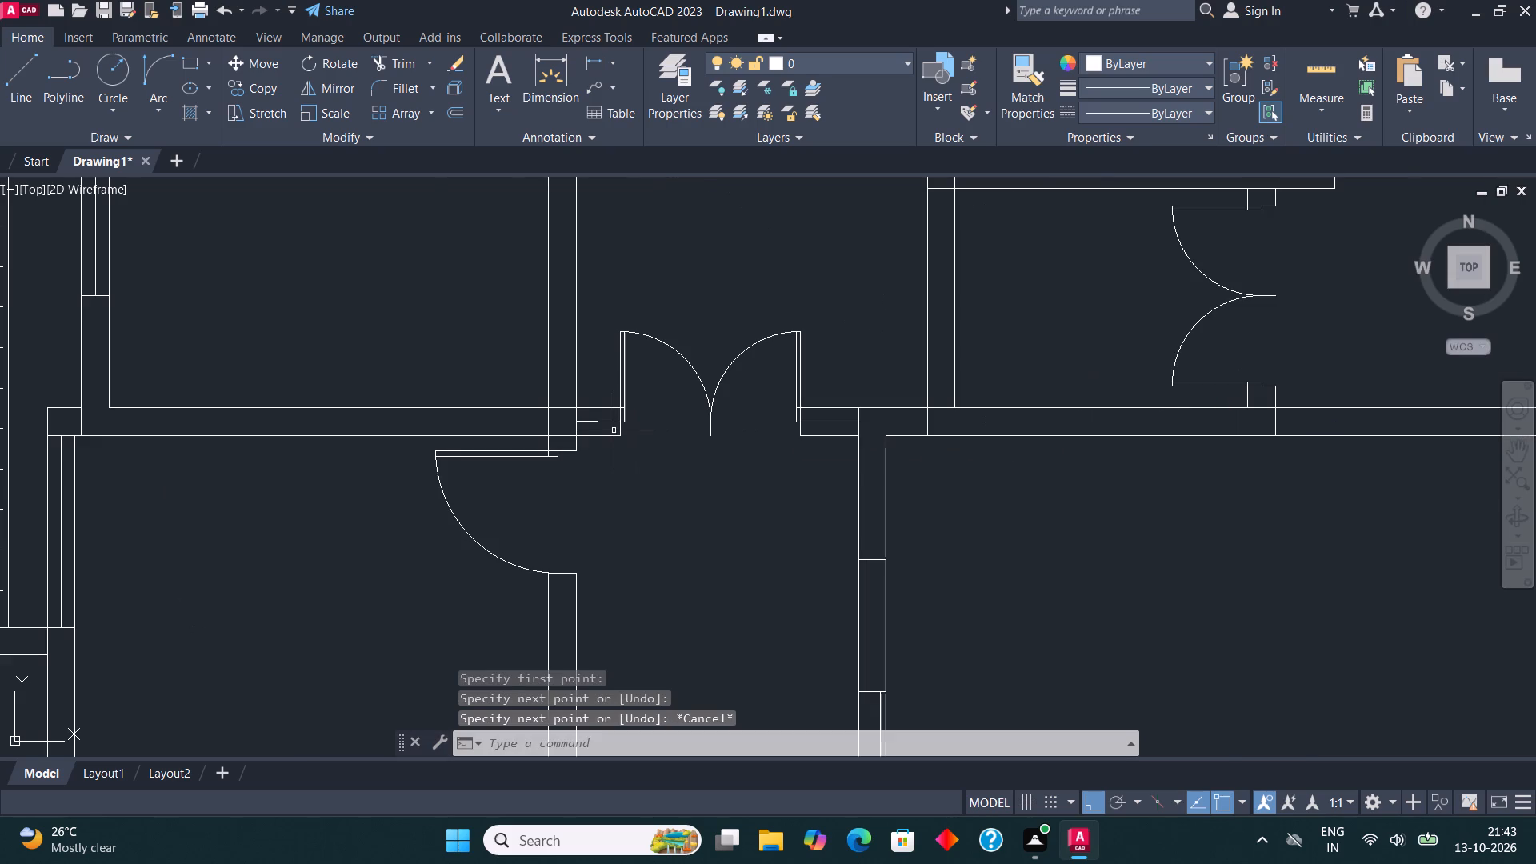
scroll(614, 430, down, 2)
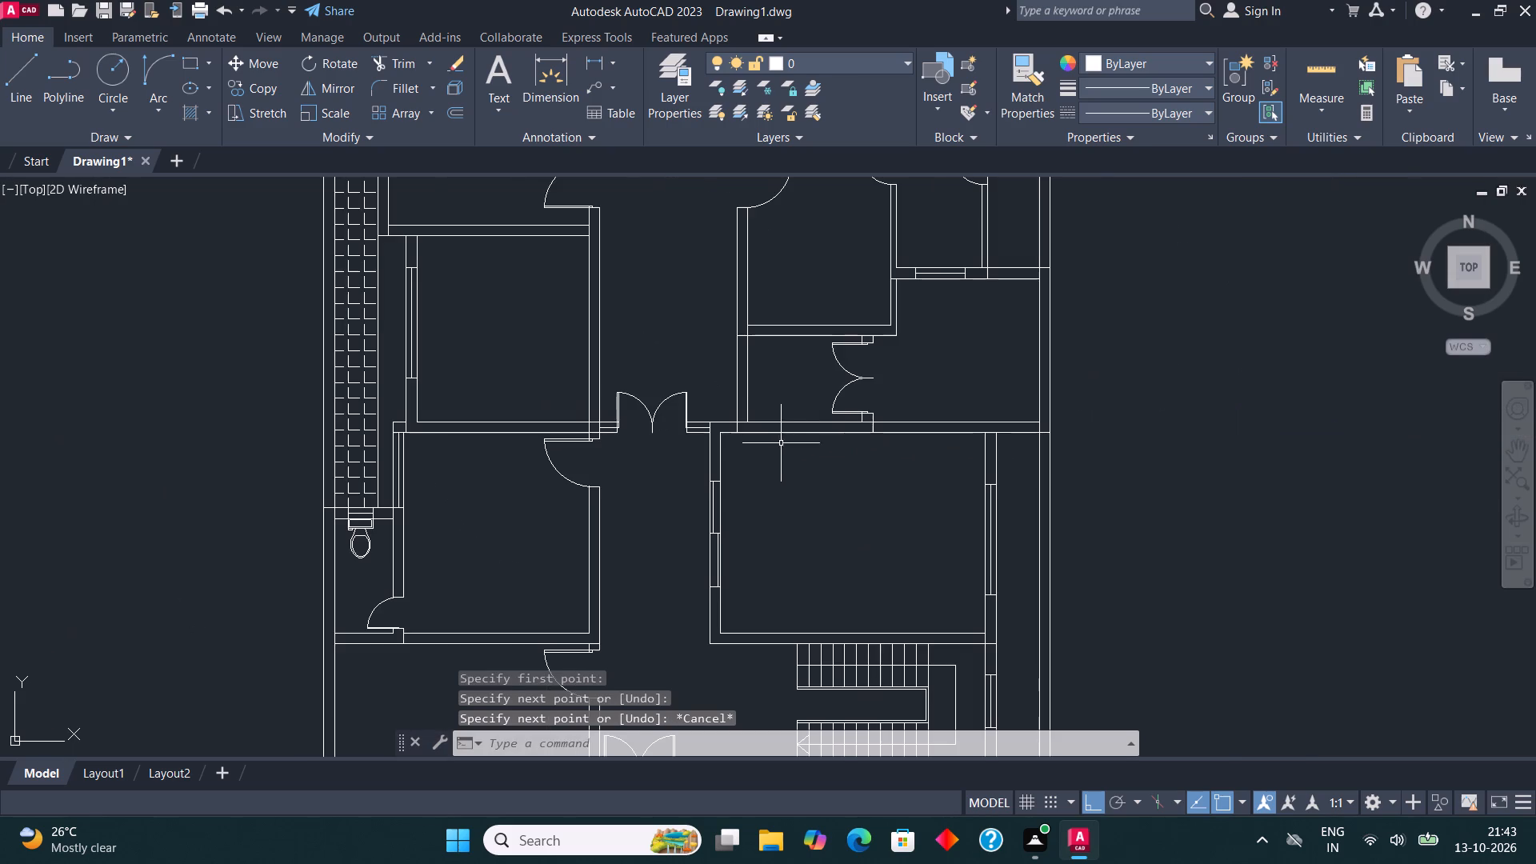
scroll(747, 374, up, 2)
middle_drag(738, 371, 699, 379)
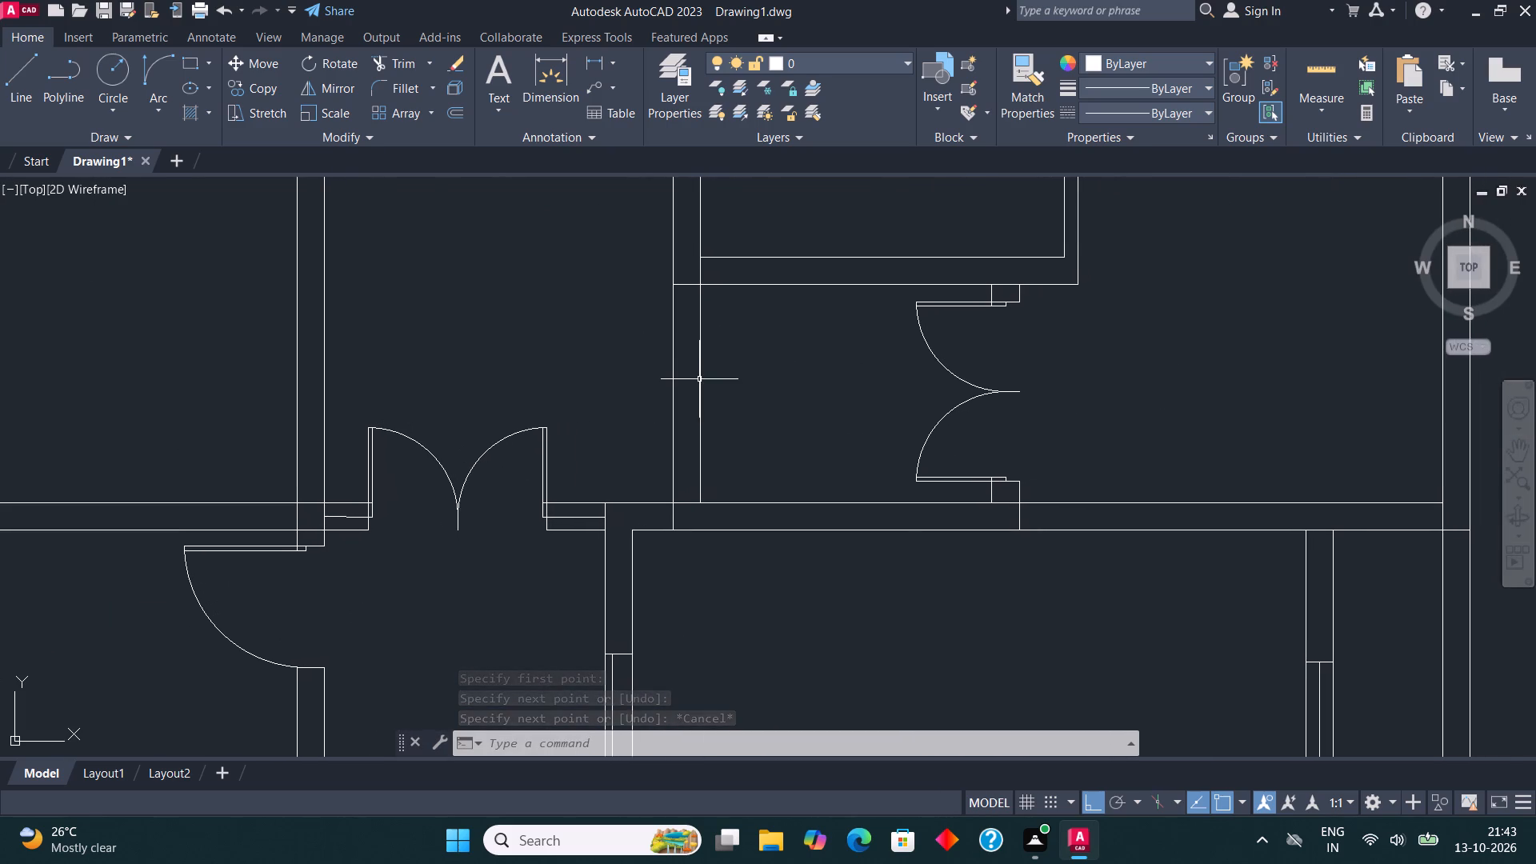
scroll(699, 382, up, 1)
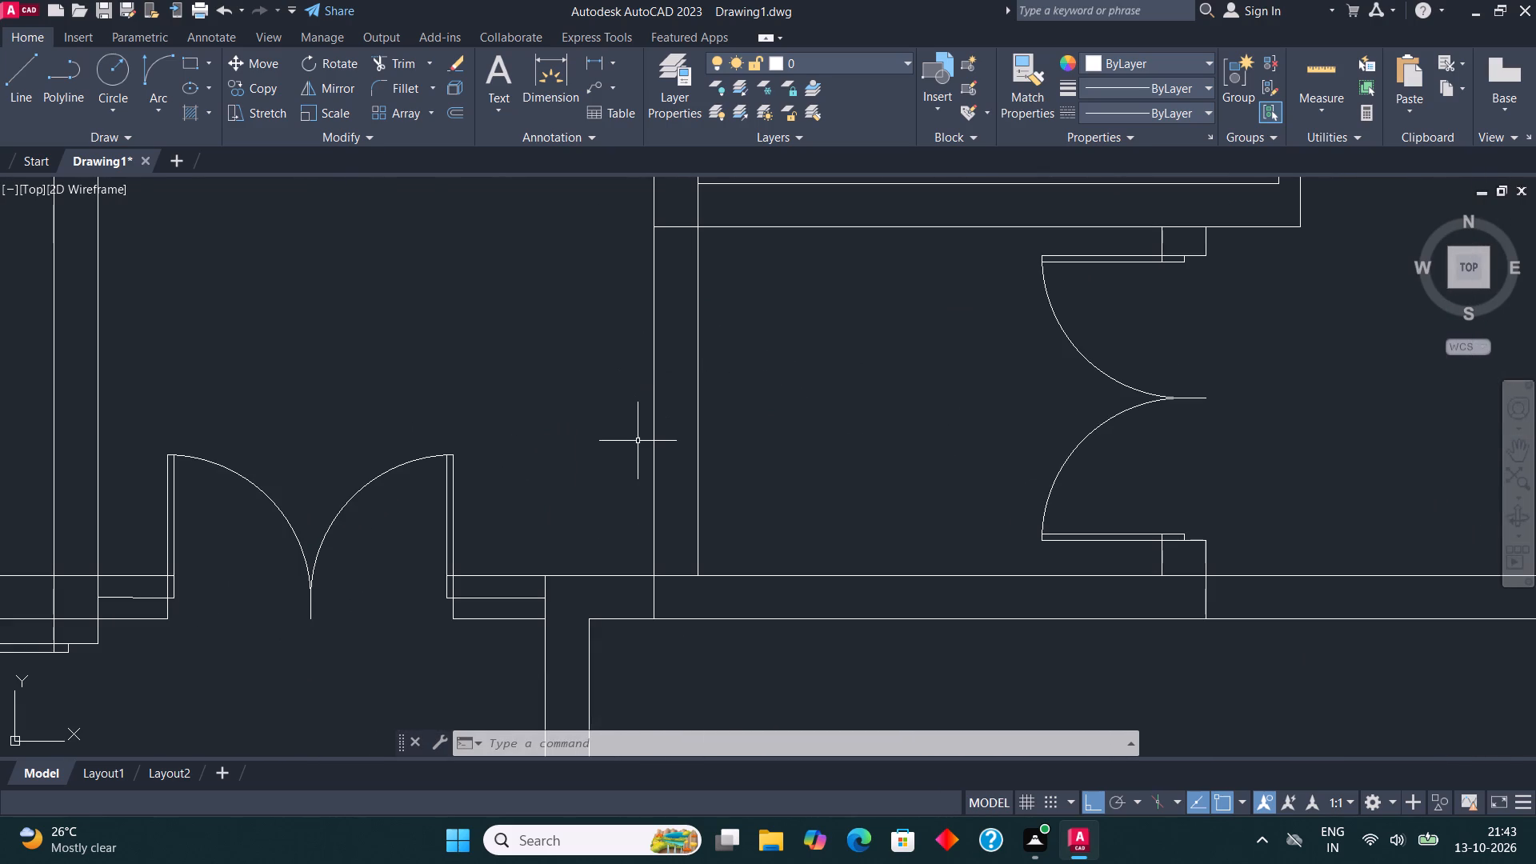
click(12, 82)
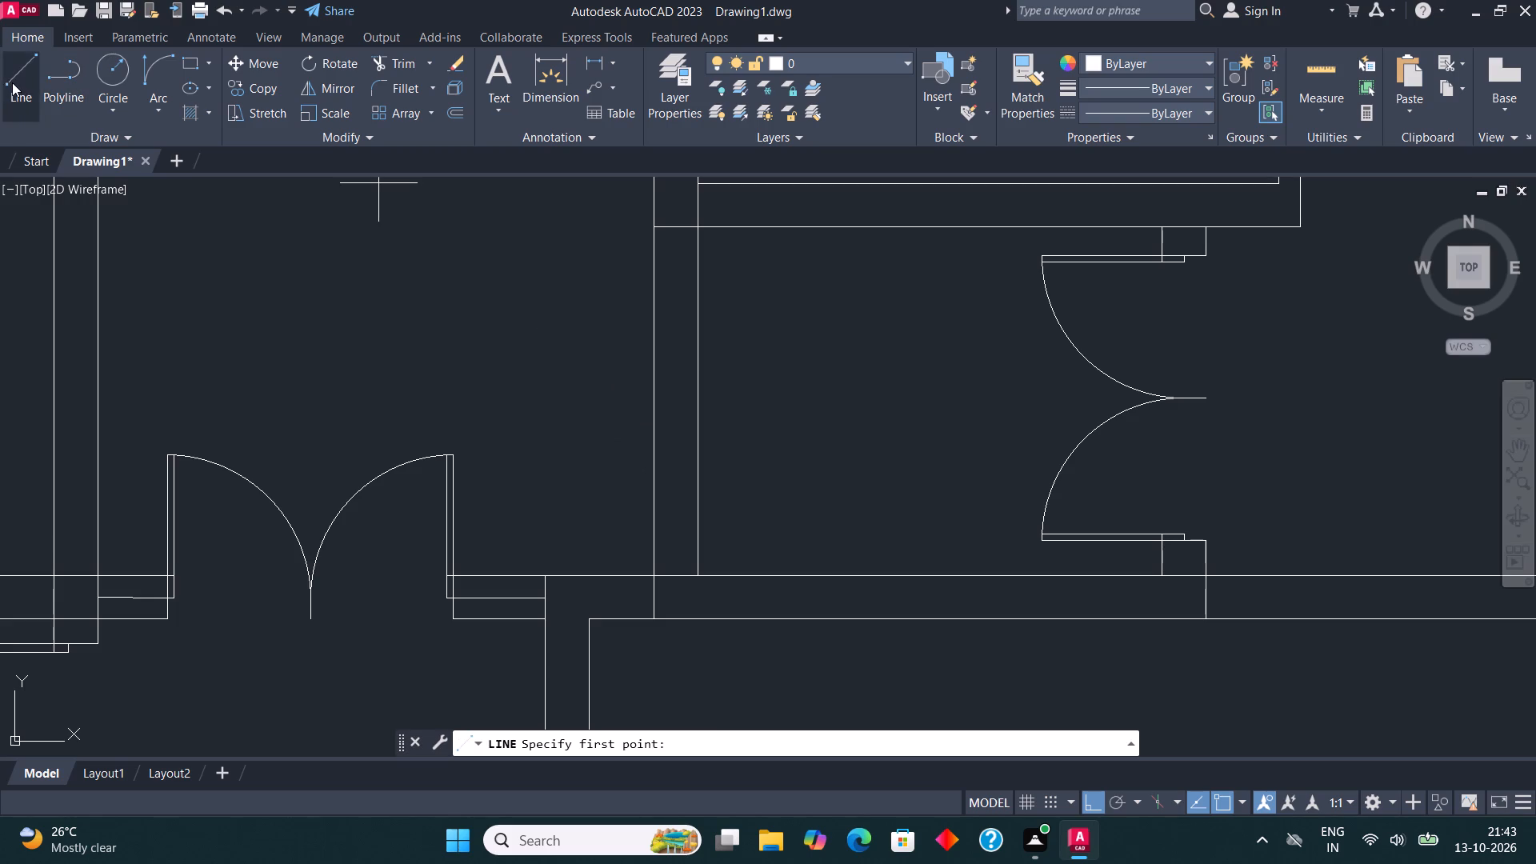
scroll(624, 262, up, 1)
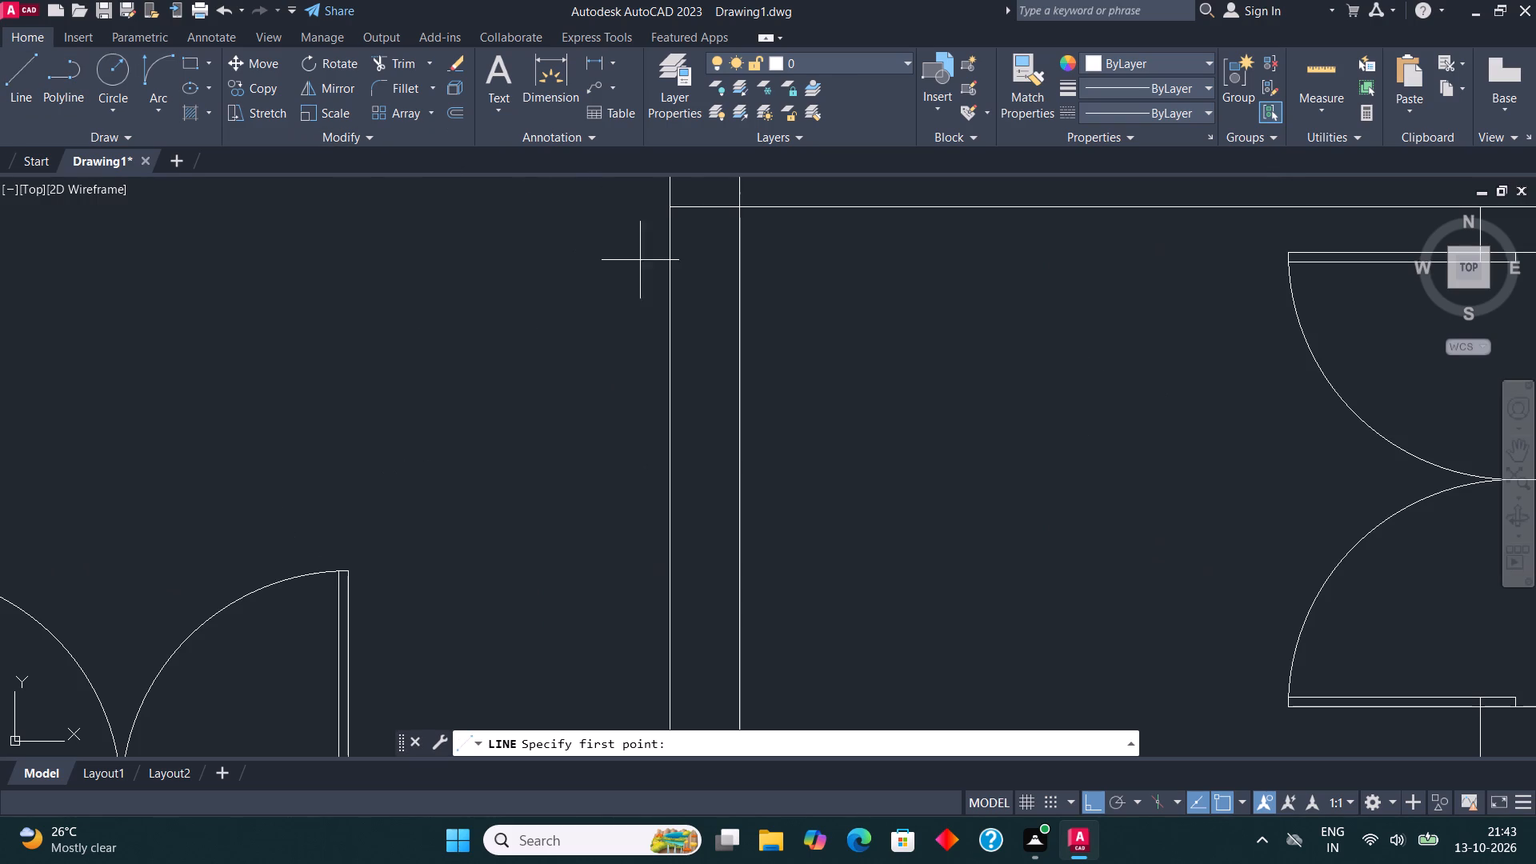
click(666, 252)
click(738, 250)
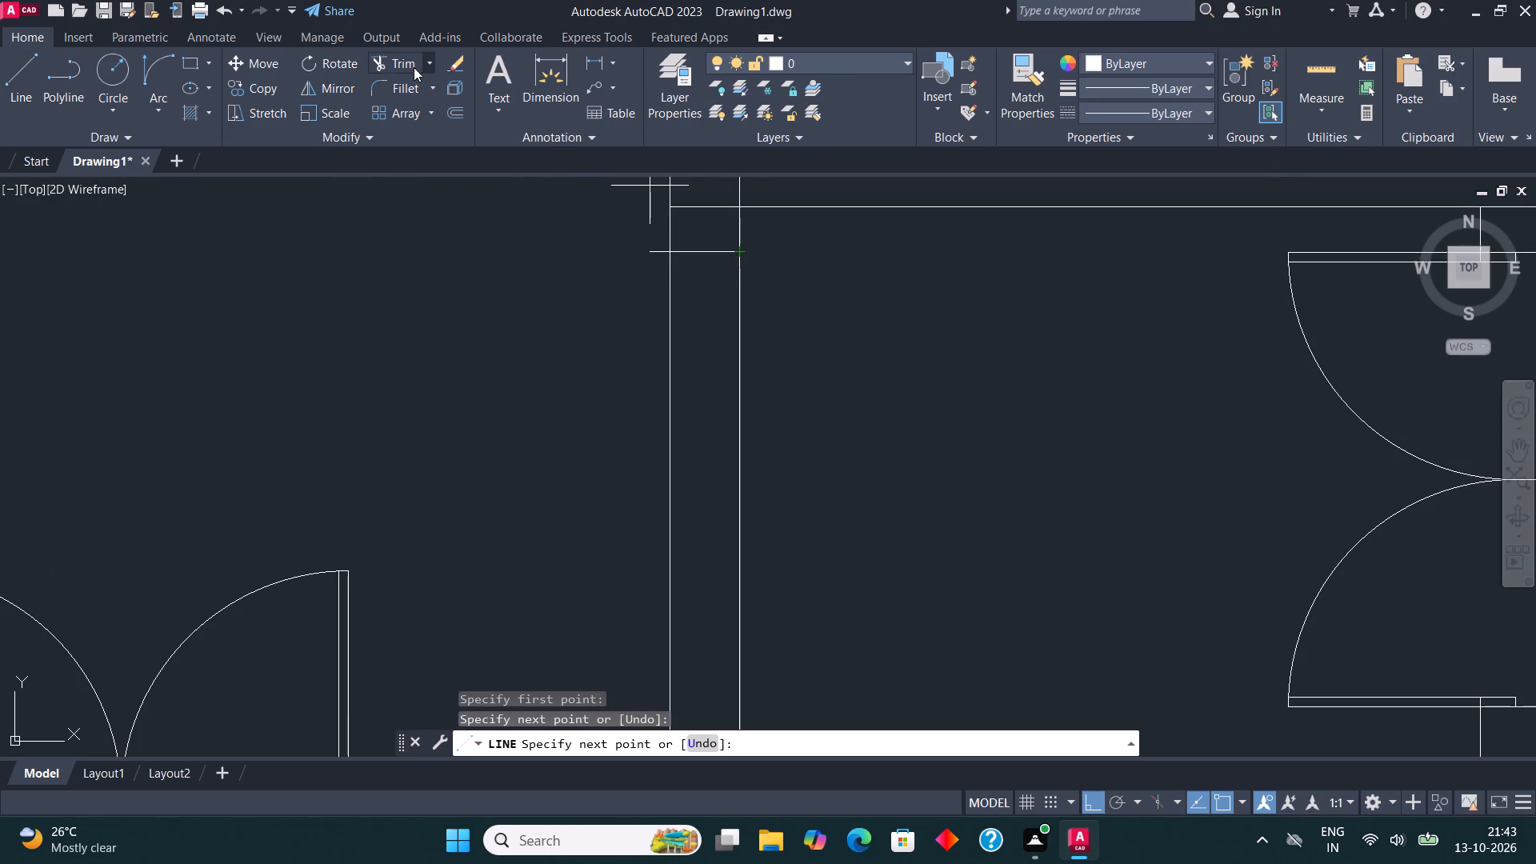
Trim the wall lines that cross the wall junctions at the north and south ends of that vertical wall segment.
click(407, 58)
click(688, 217)
click(688, 201)
scroll(532, 336, down, 3)
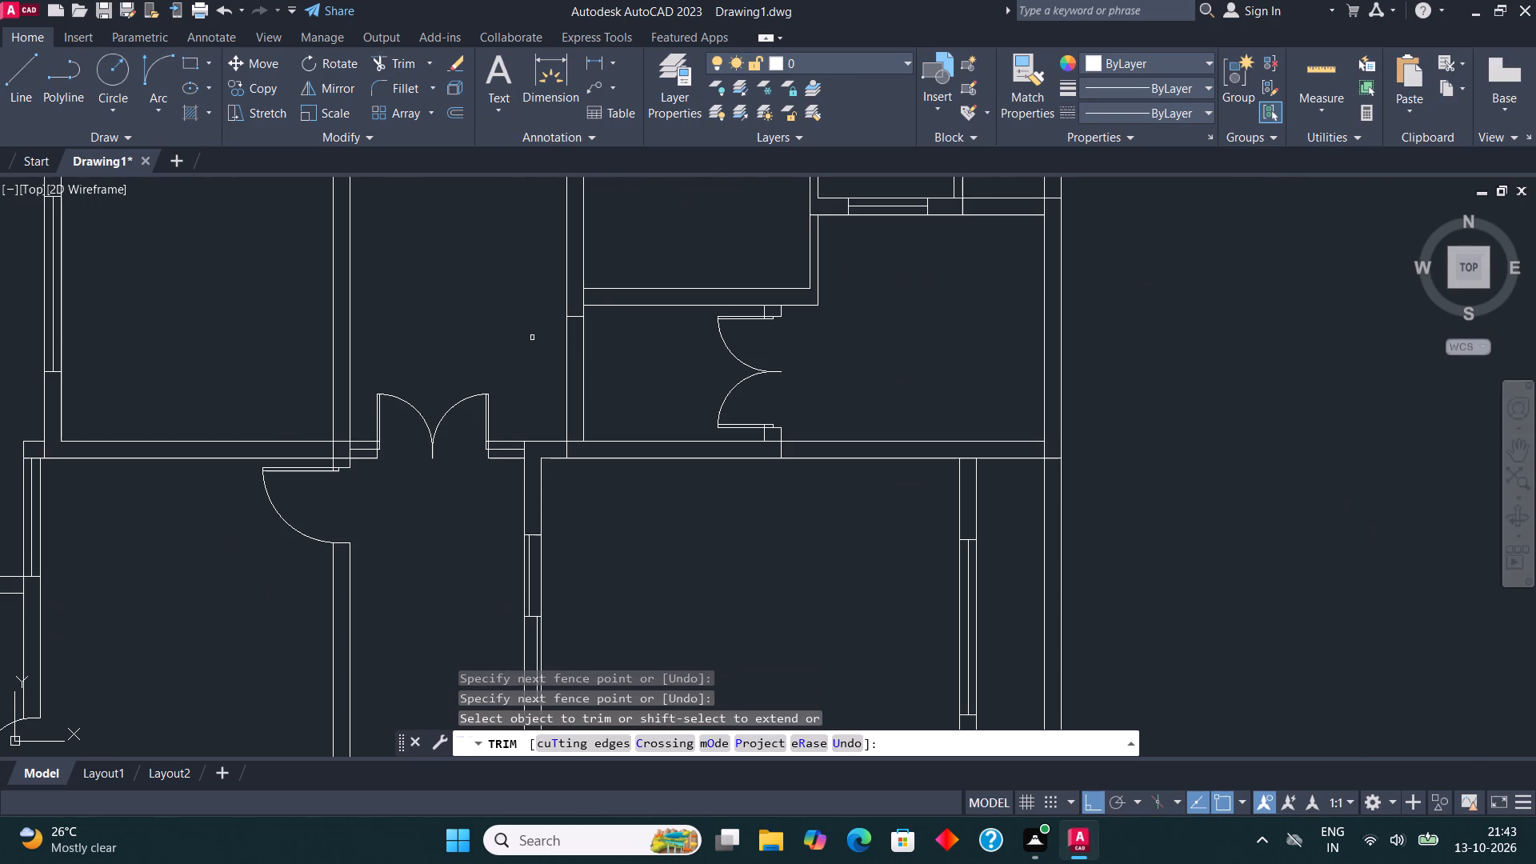
middle_drag(567, 351, 579, 360)
scroll(569, 442, up, 1)
click(575, 474)
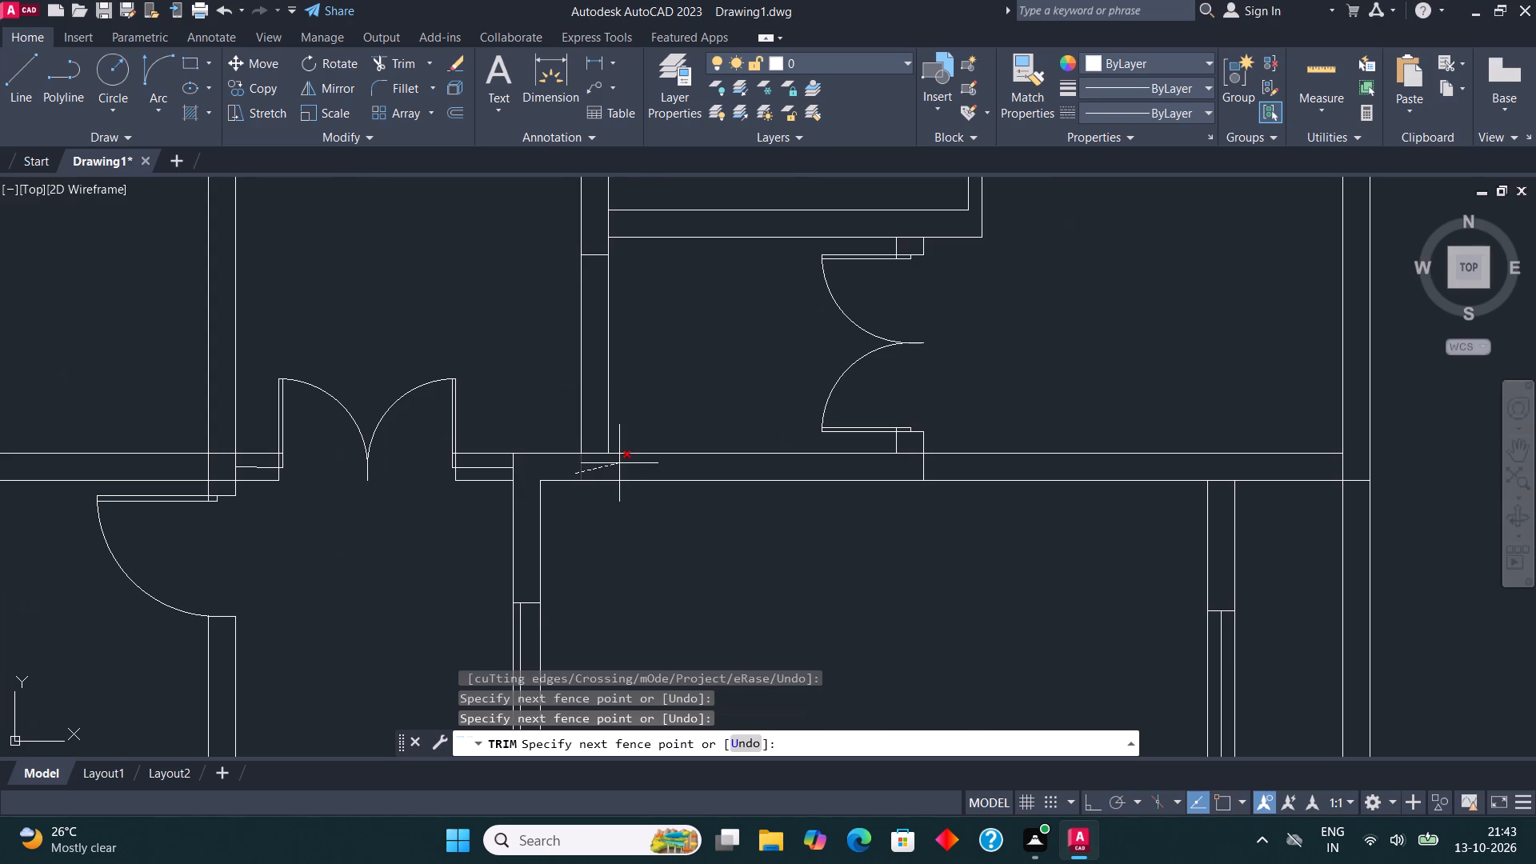
click(619, 463)
key(Escape)
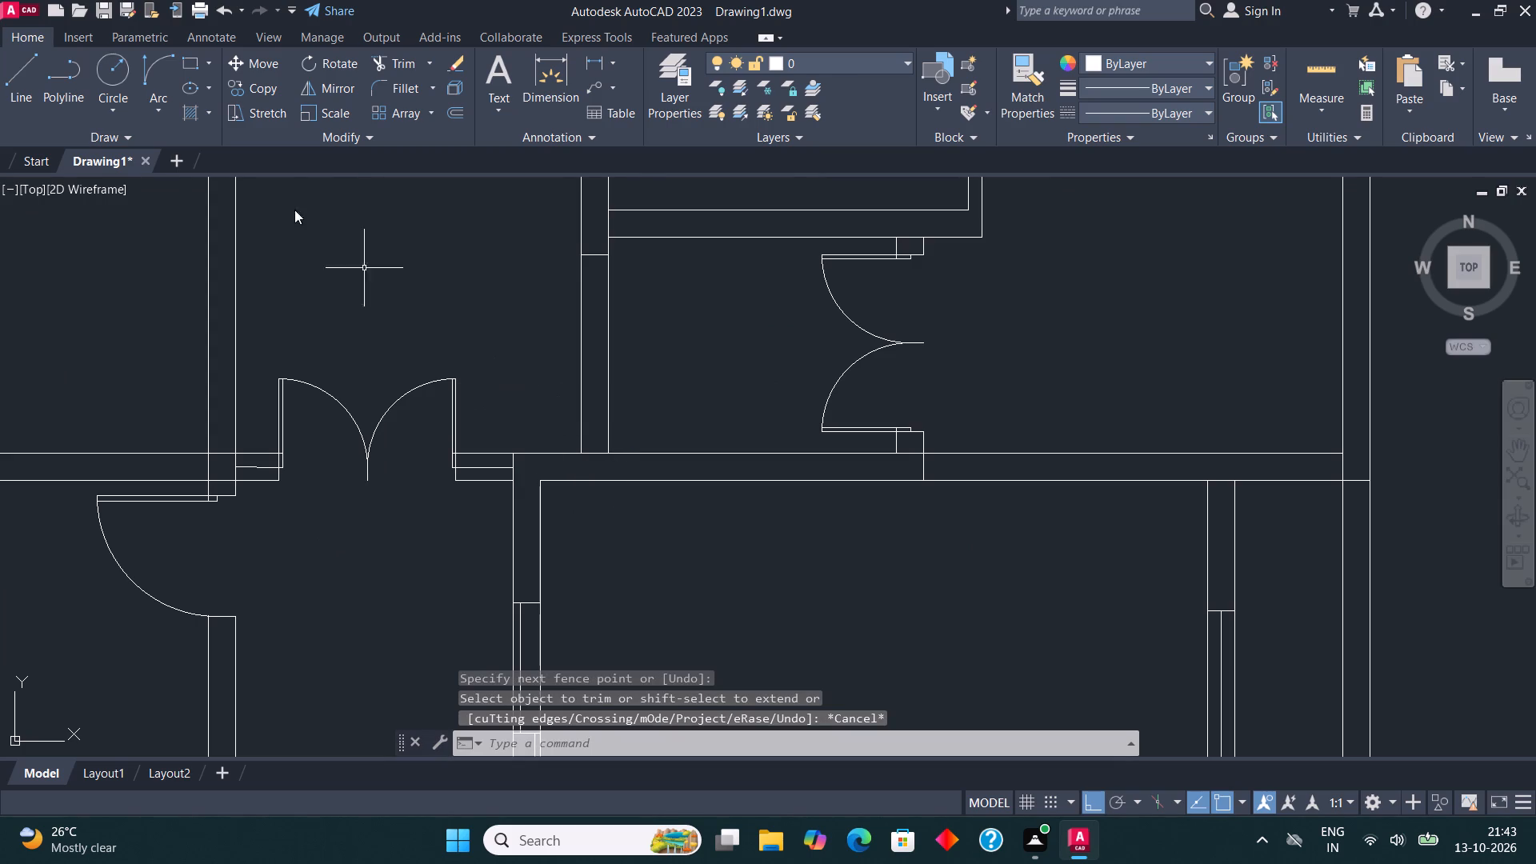
Draw a second short line across the same wall, just above its junction with the horizontal wall to the south.
click(21, 66)
scroll(588, 458, up, 2)
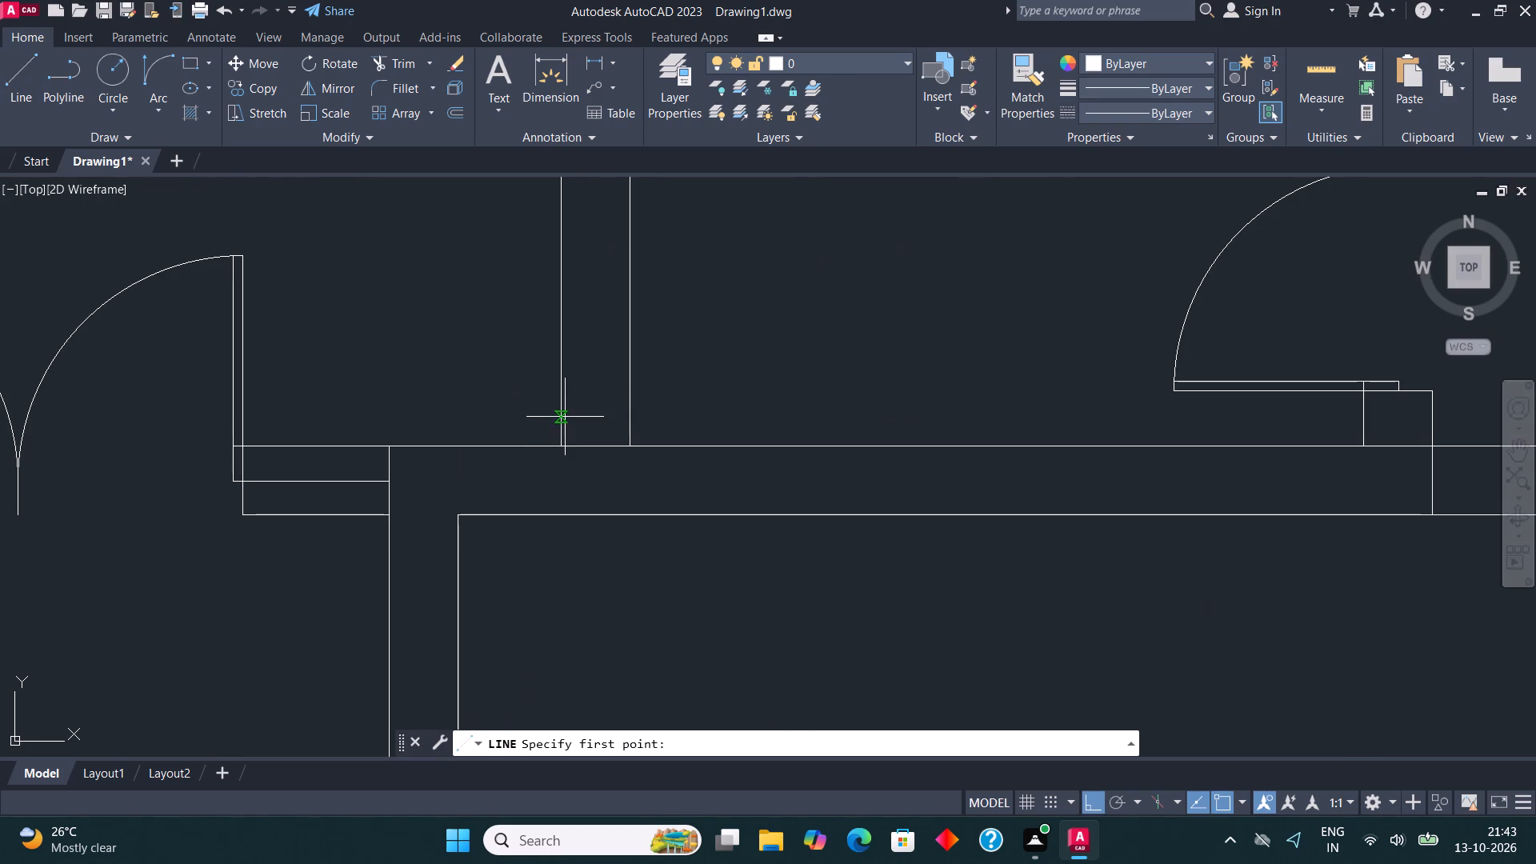
click(561, 415)
click(624, 418)
key(Escape)
scroll(587, 474, down, 2)
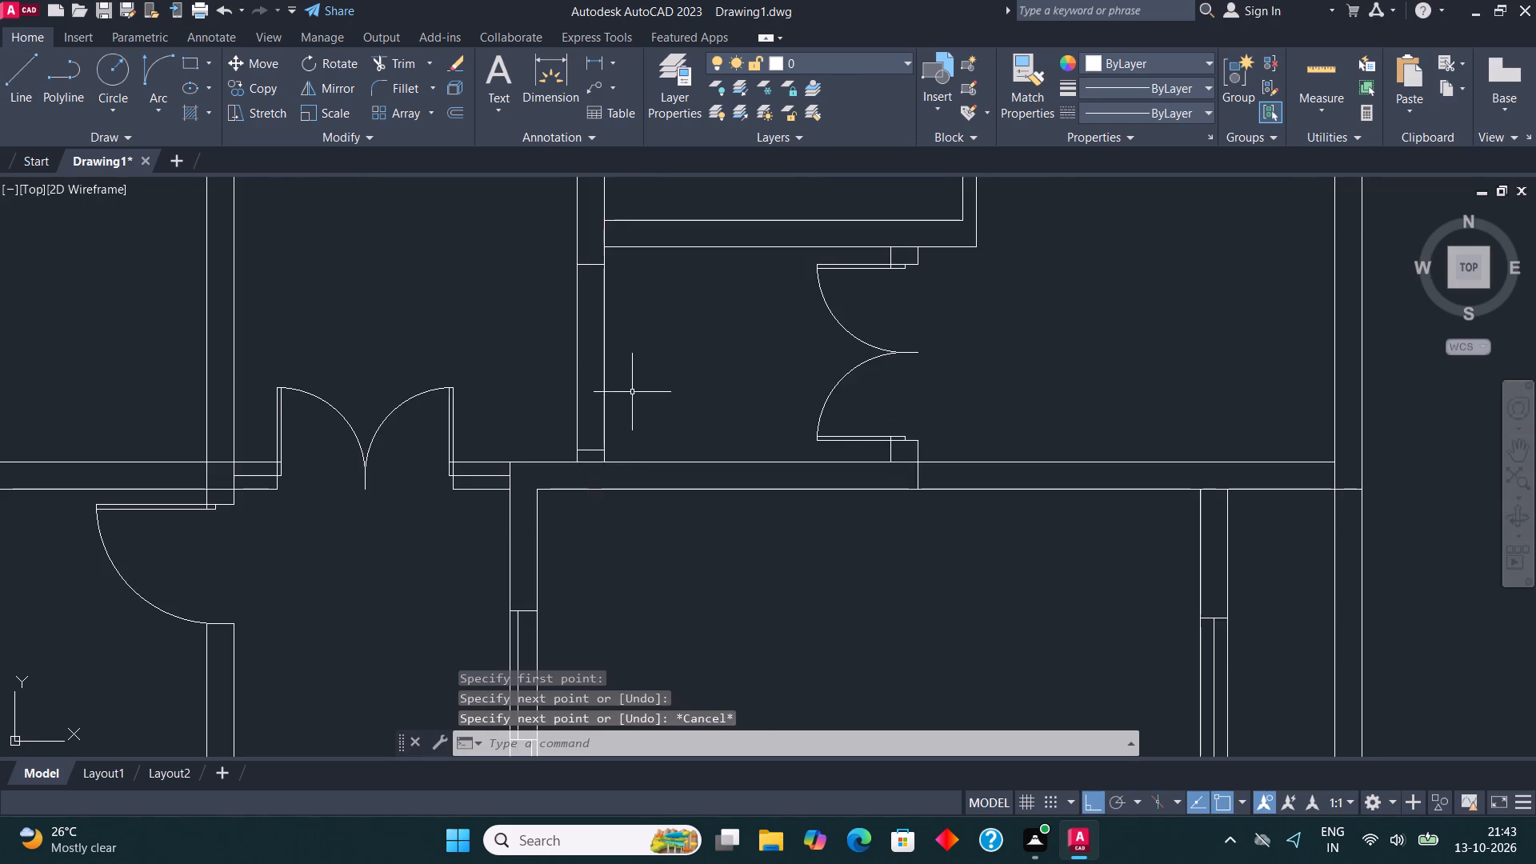
Trim both wall faces between the two cross lines to cut an opening in the wall.
middle_drag(630, 386, 614, 399)
click(387, 57)
drag(517, 329, 591, 345)
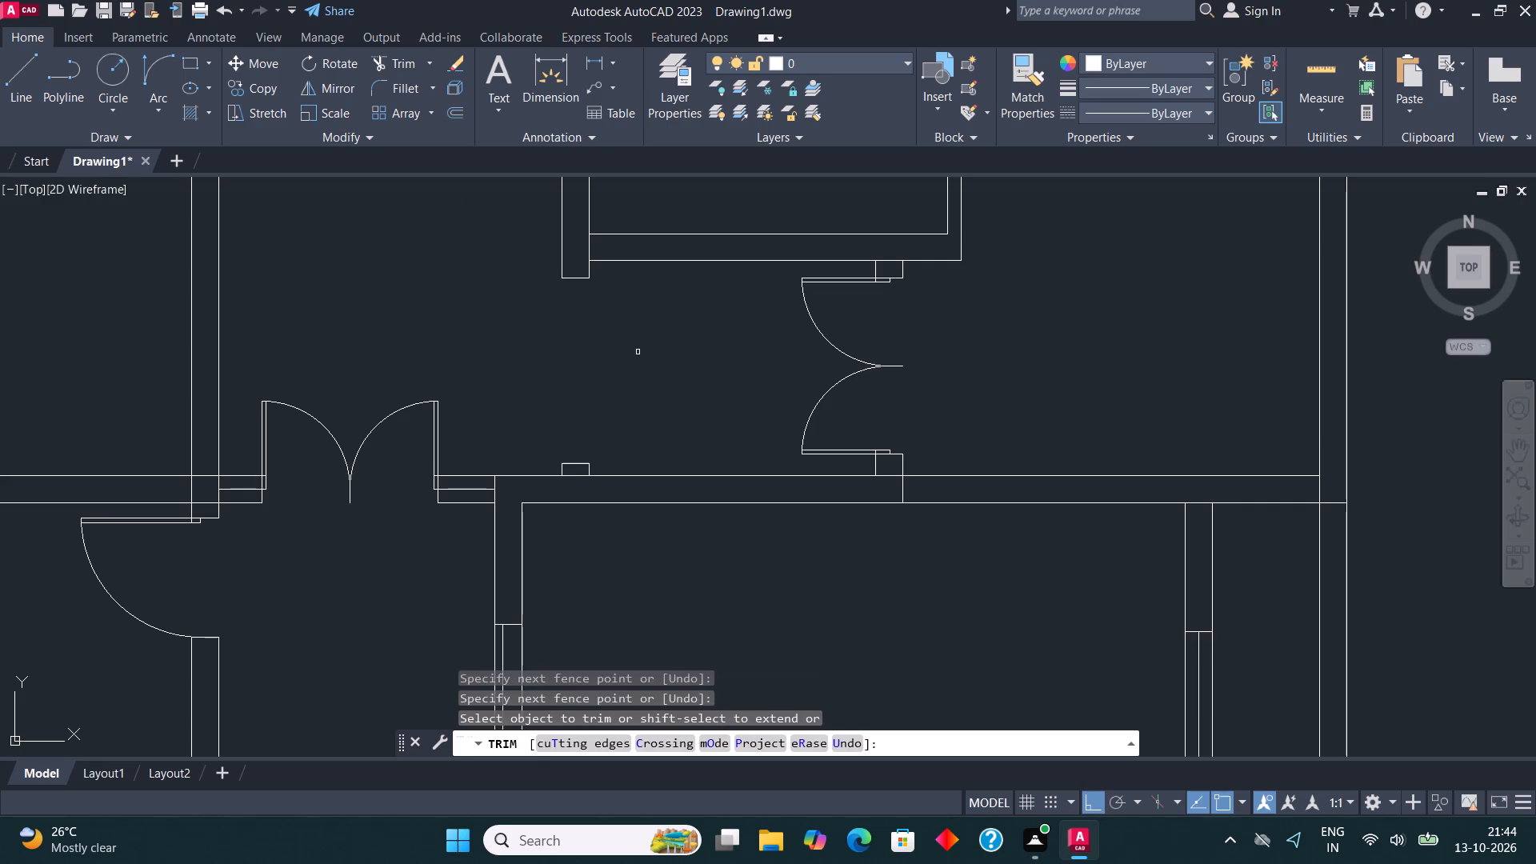
key(Escape)
Load the ACAD_ISO02W100 dashed linetype and make it the current linetype.
text(li)
click(538, 582)
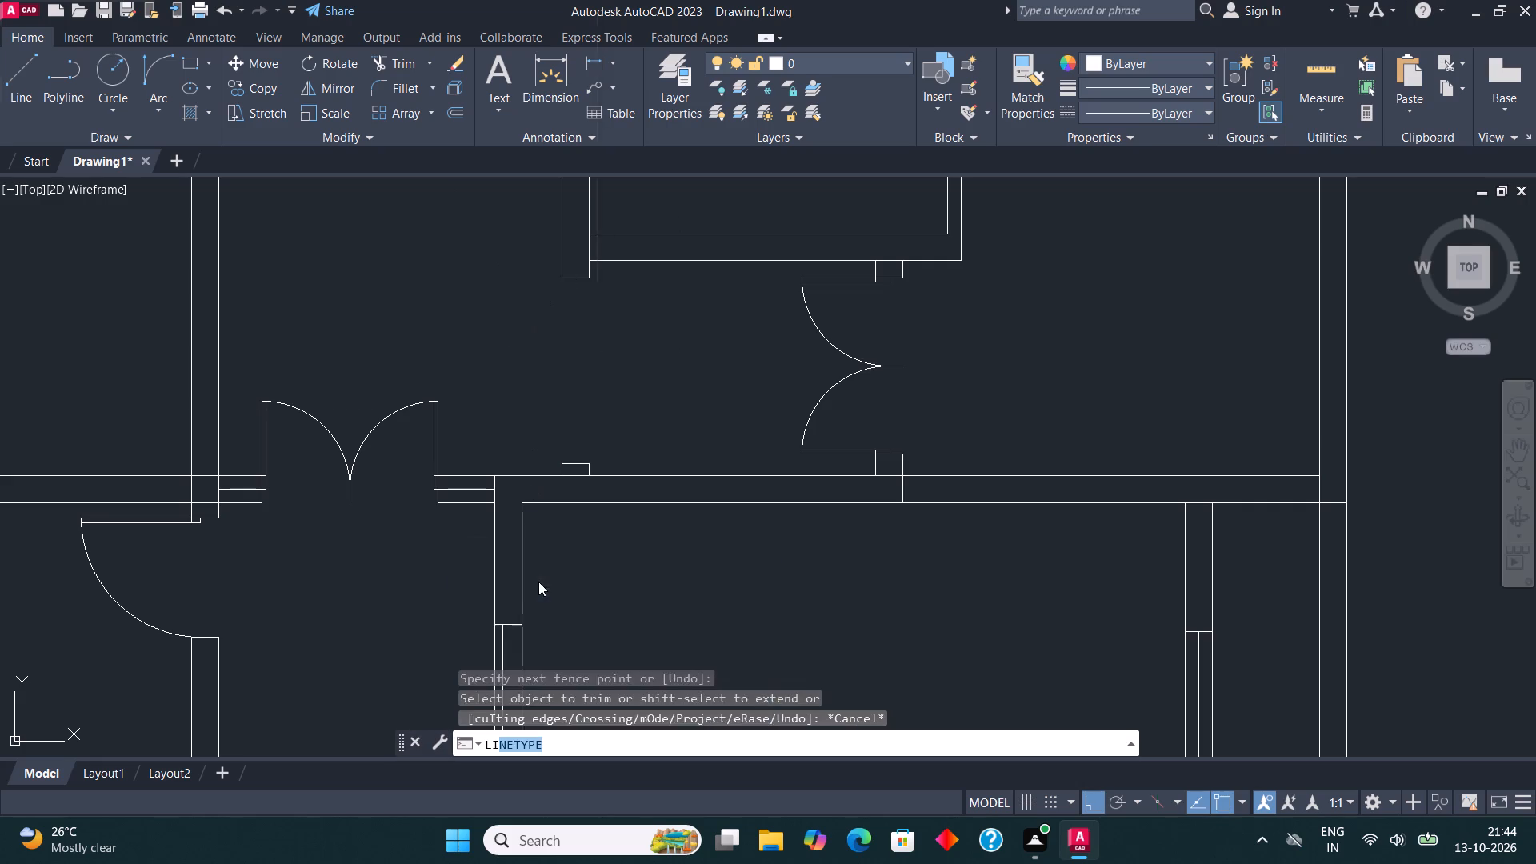
click(938, 252)
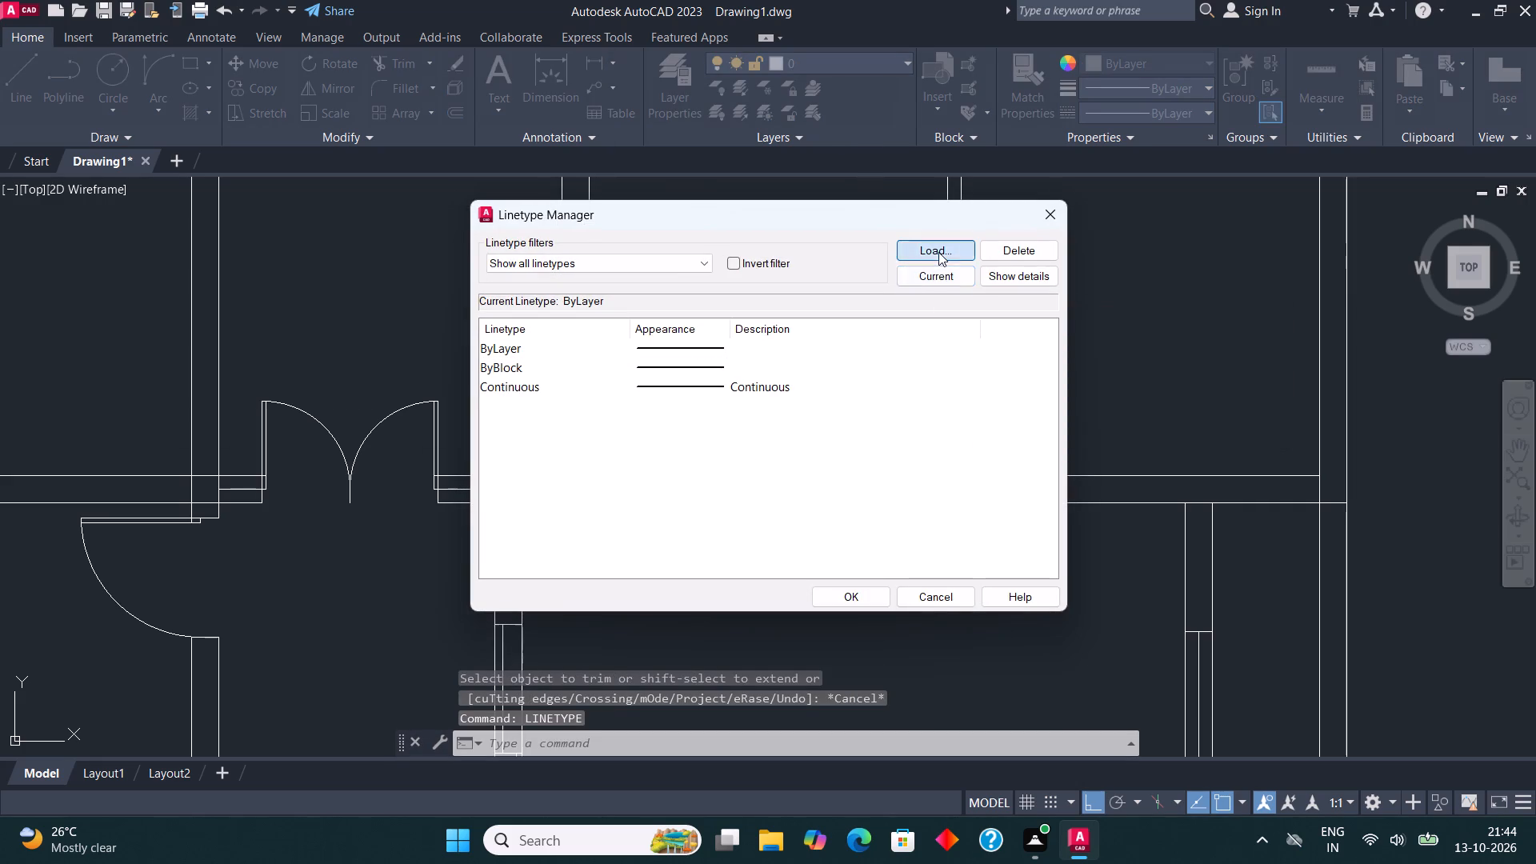
click(766, 382)
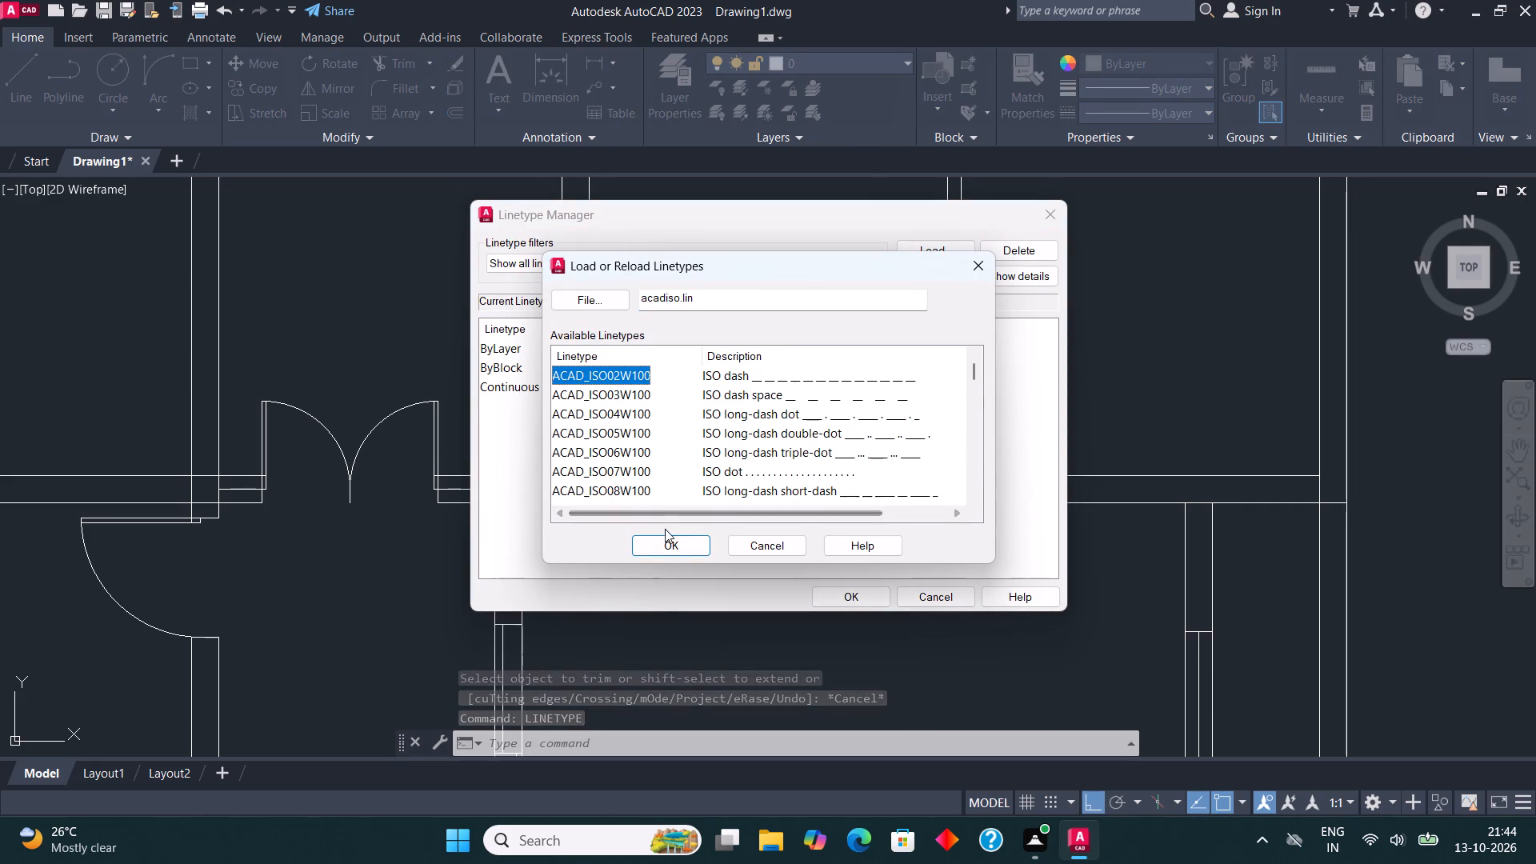
click(658, 540)
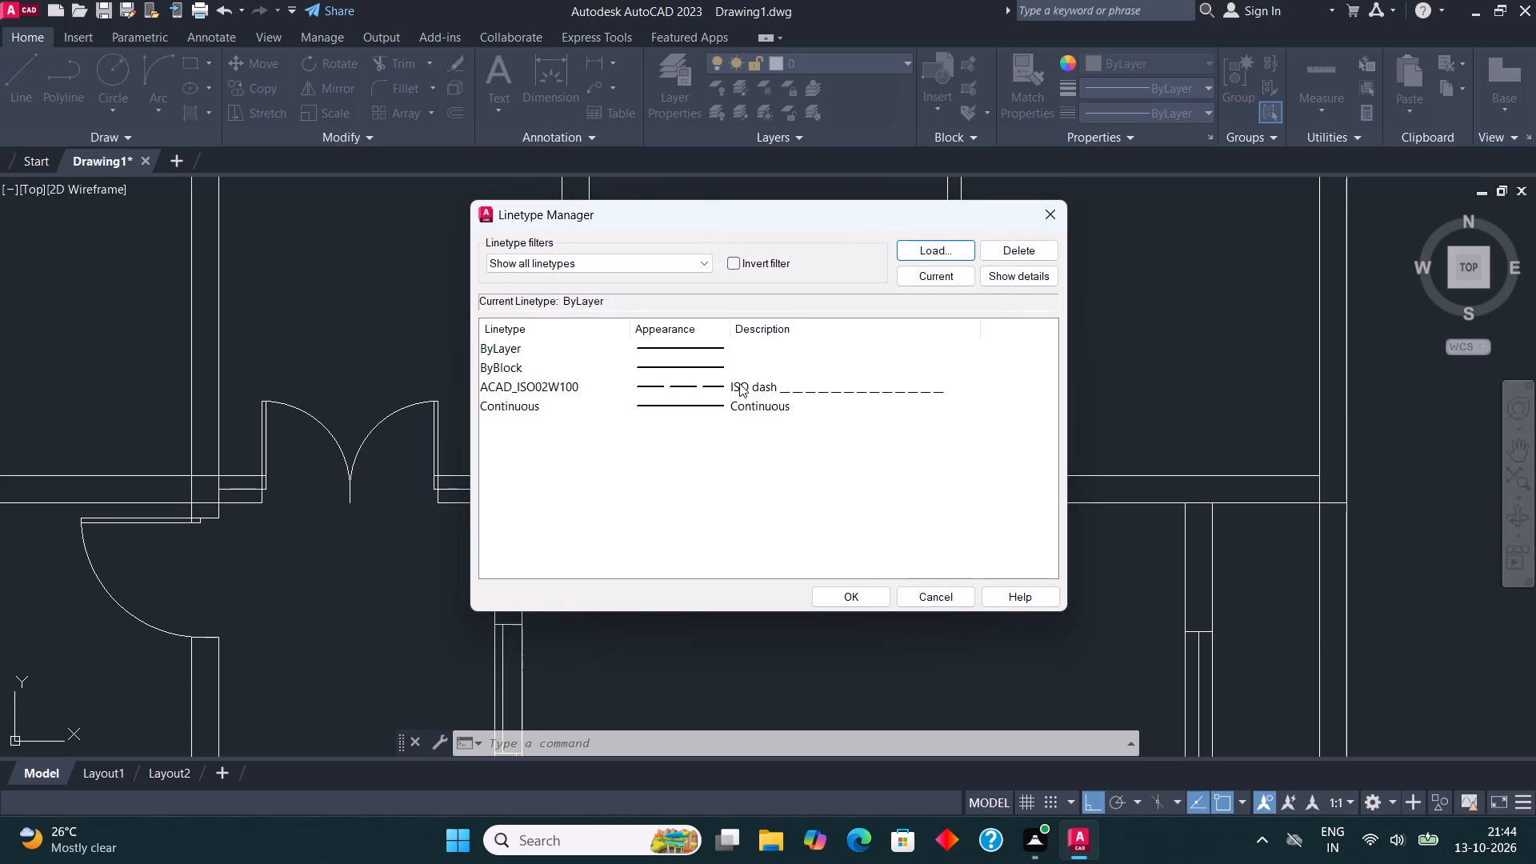
click(739, 385)
click(938, 276)
click(850, 590)
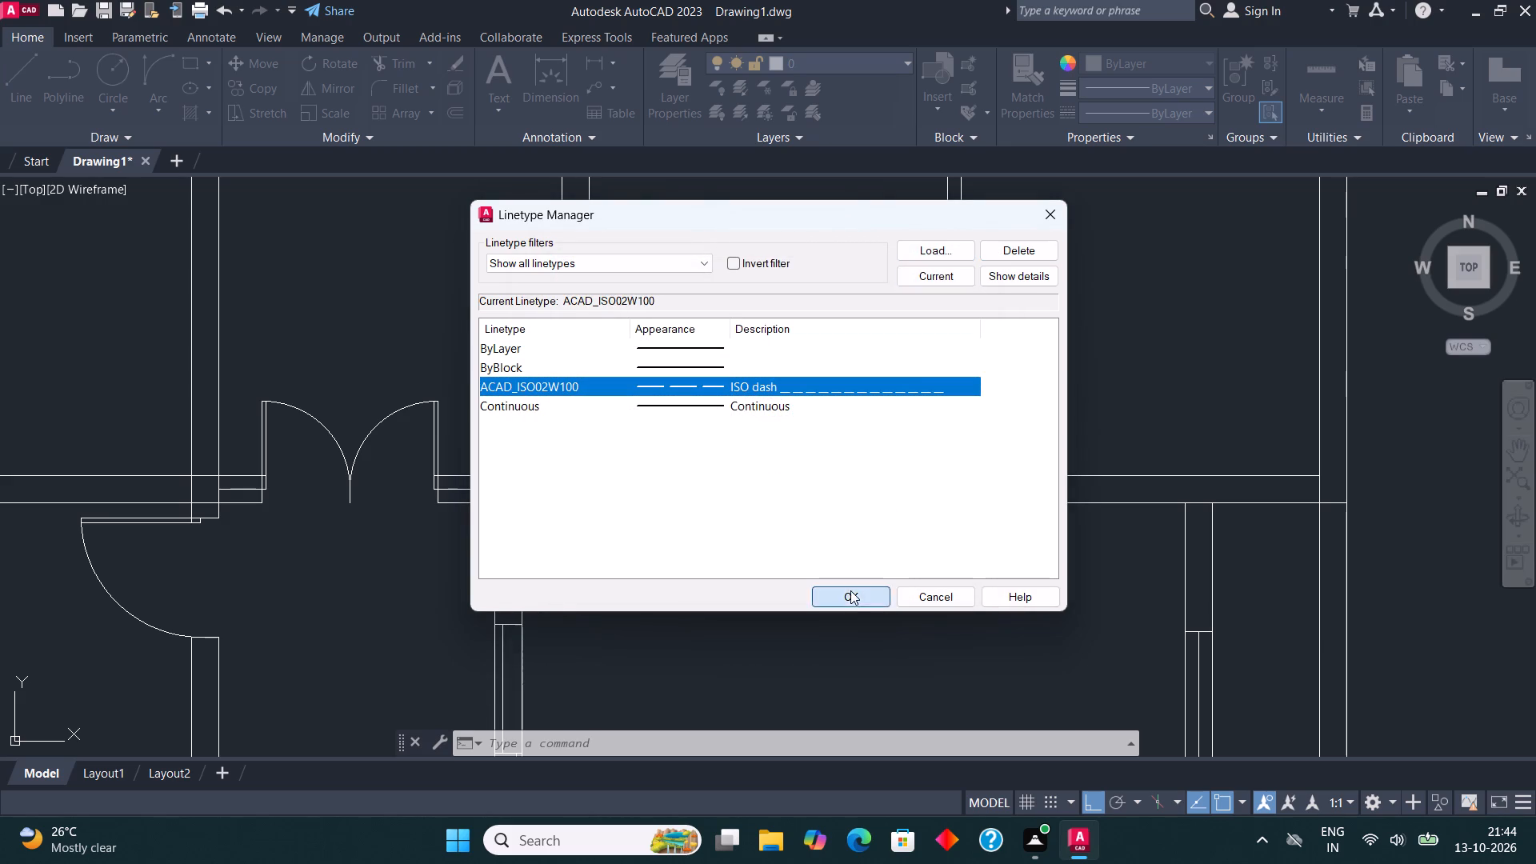
Draw a dashed rectangle filling the new wall opening, from the upper wall end's west corner to the lower stub's east corner.
click(186, 65)
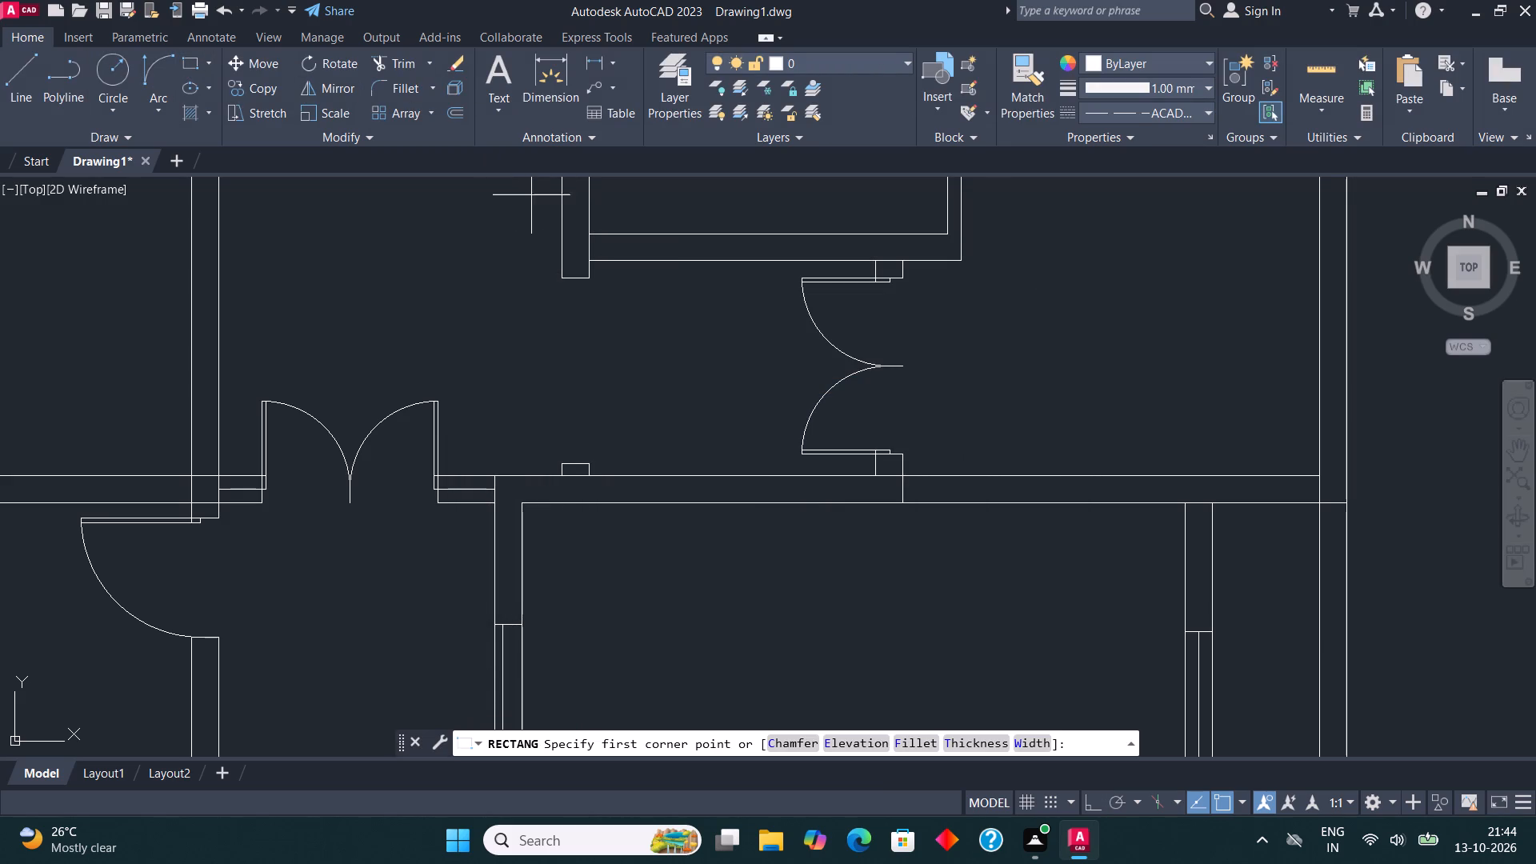
click(557, 284)
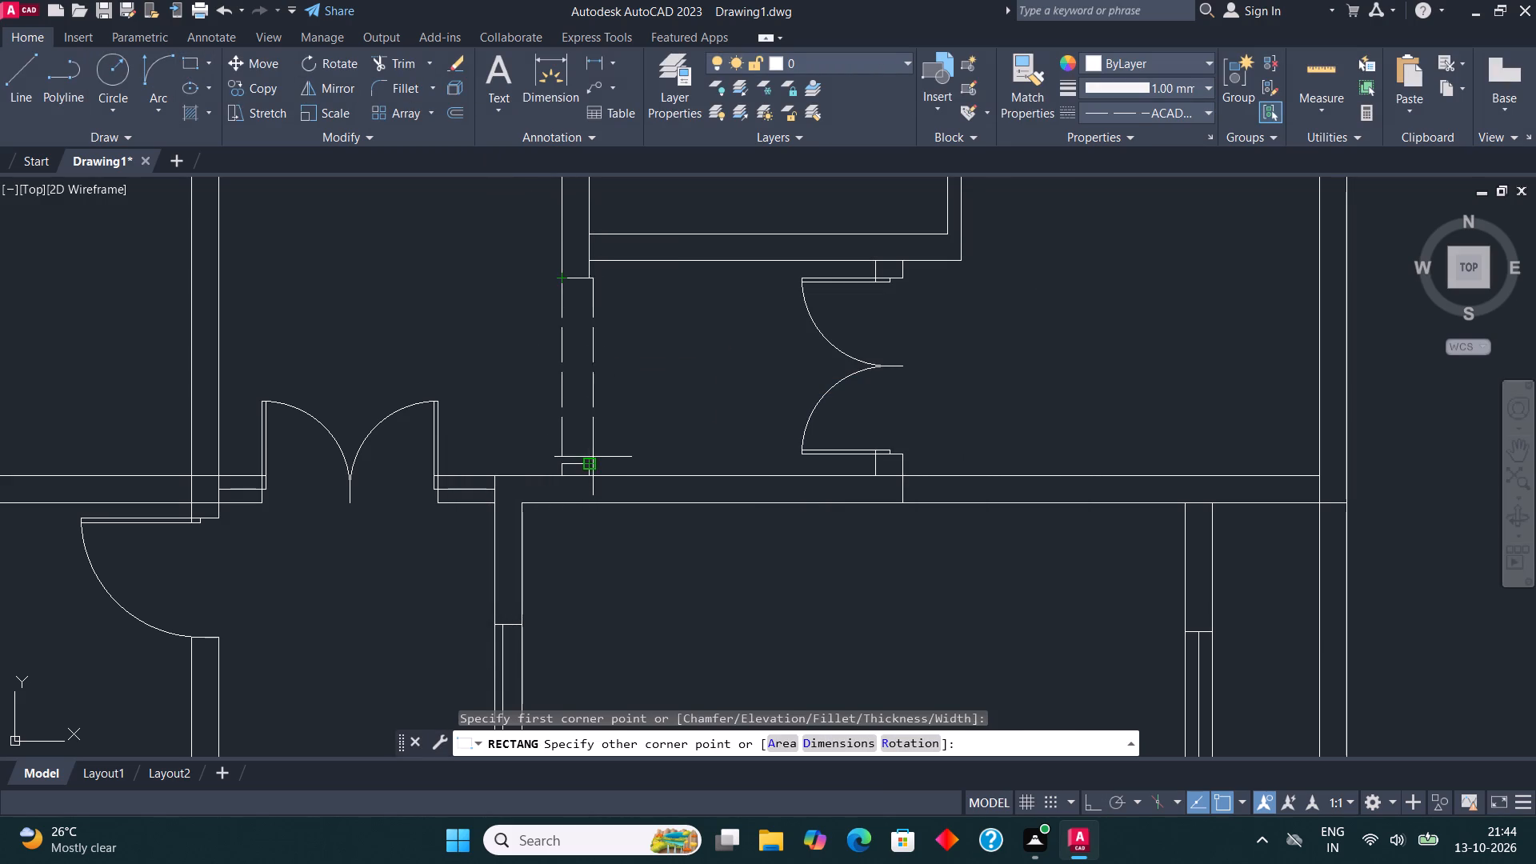
click(593, 457)
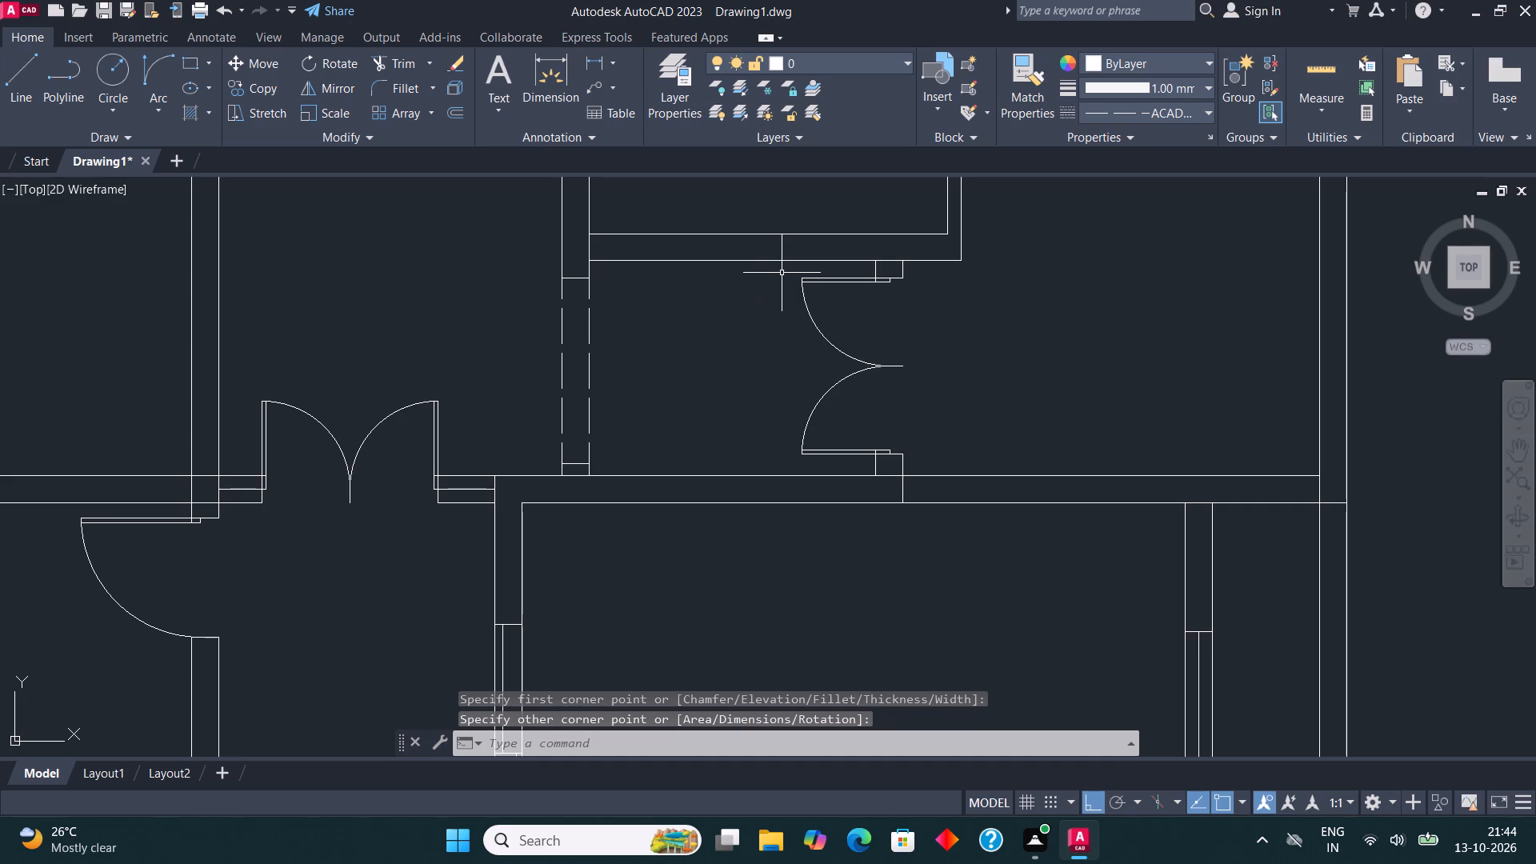
key(Escape)
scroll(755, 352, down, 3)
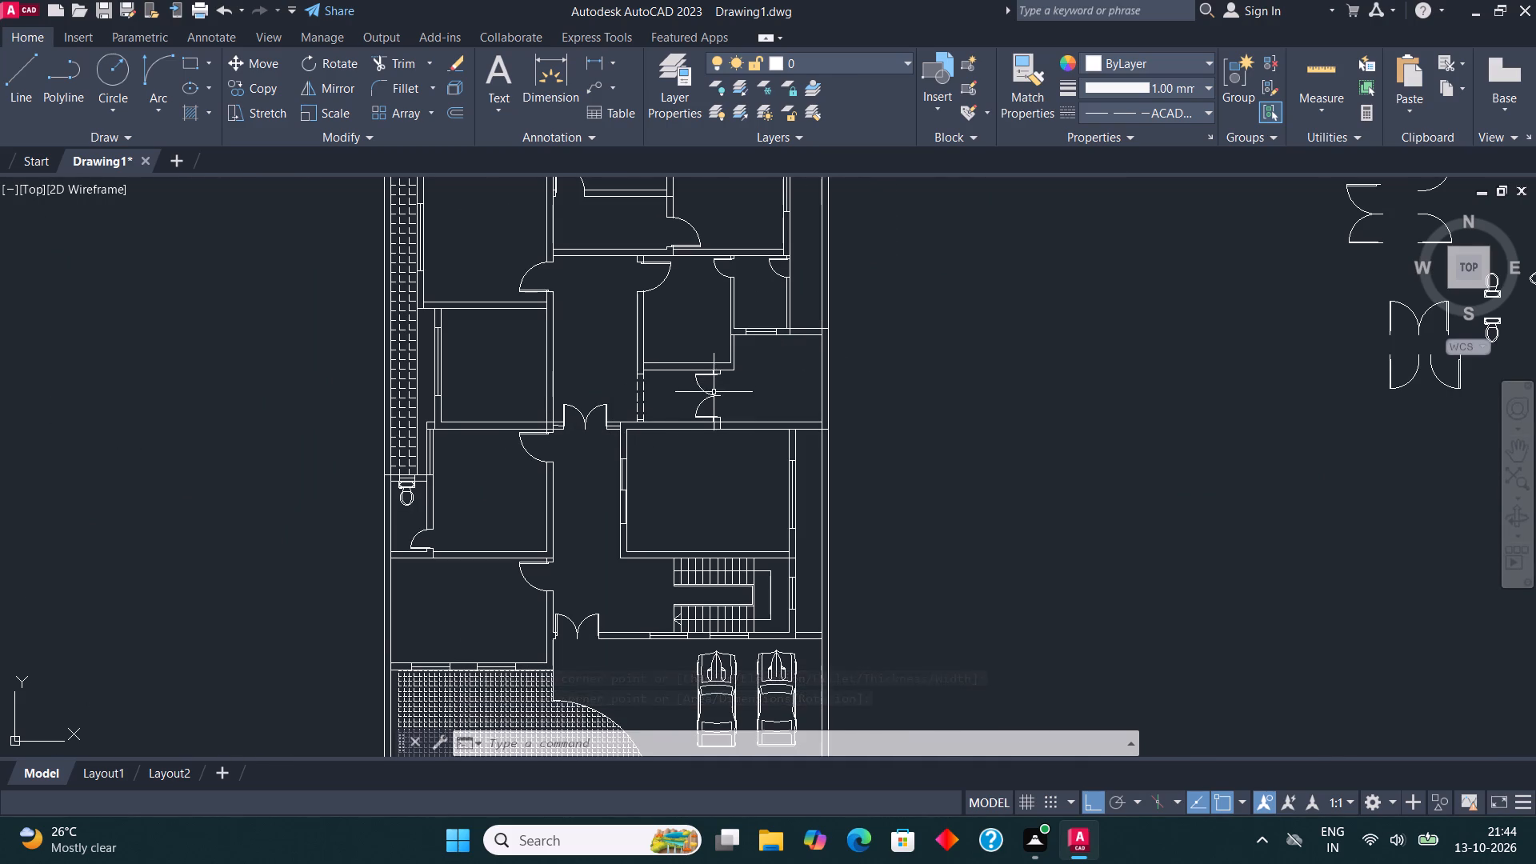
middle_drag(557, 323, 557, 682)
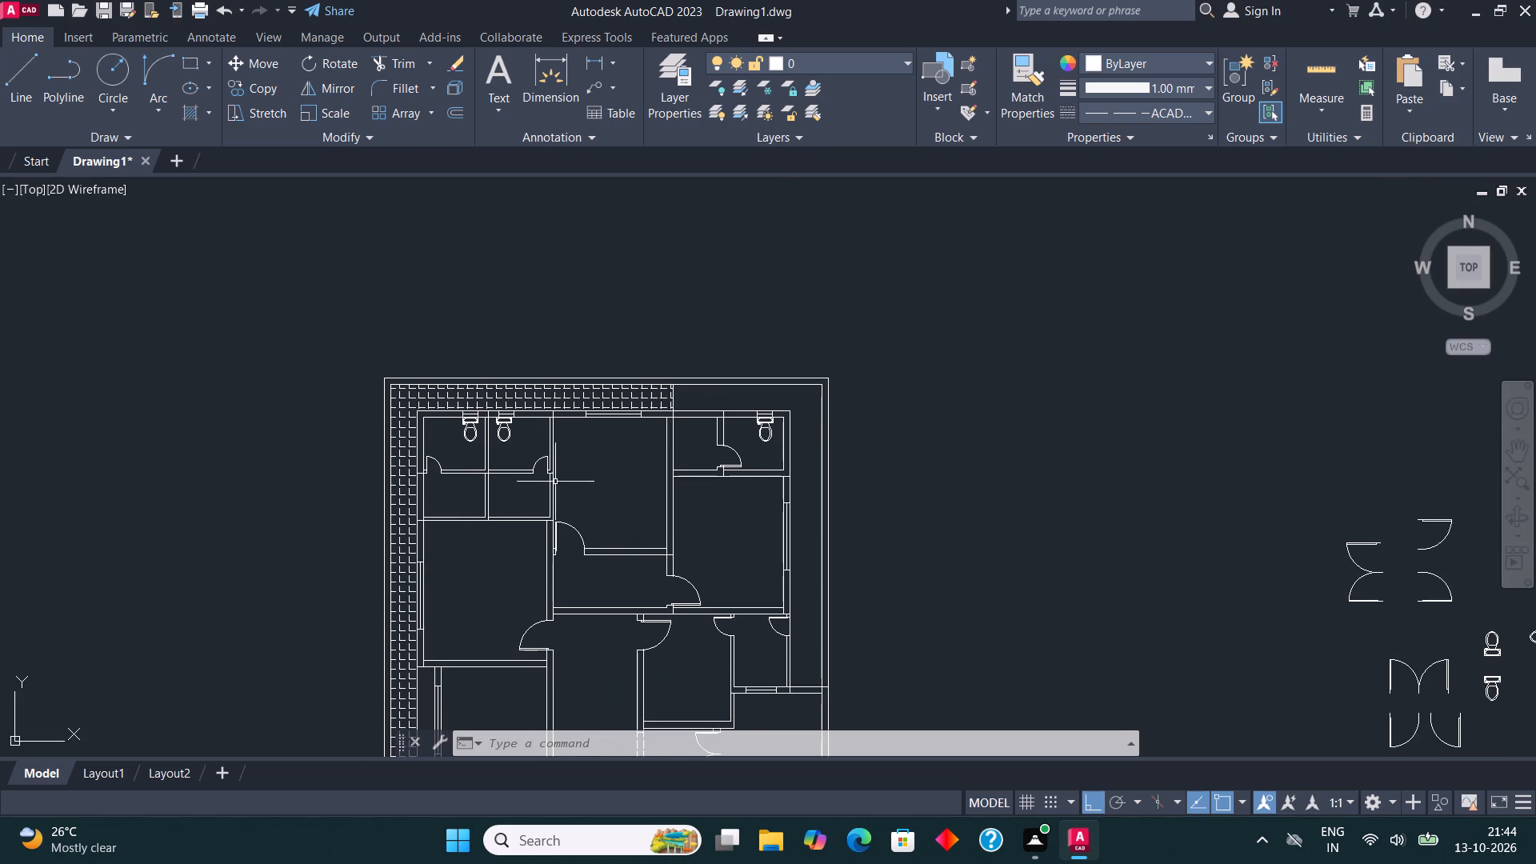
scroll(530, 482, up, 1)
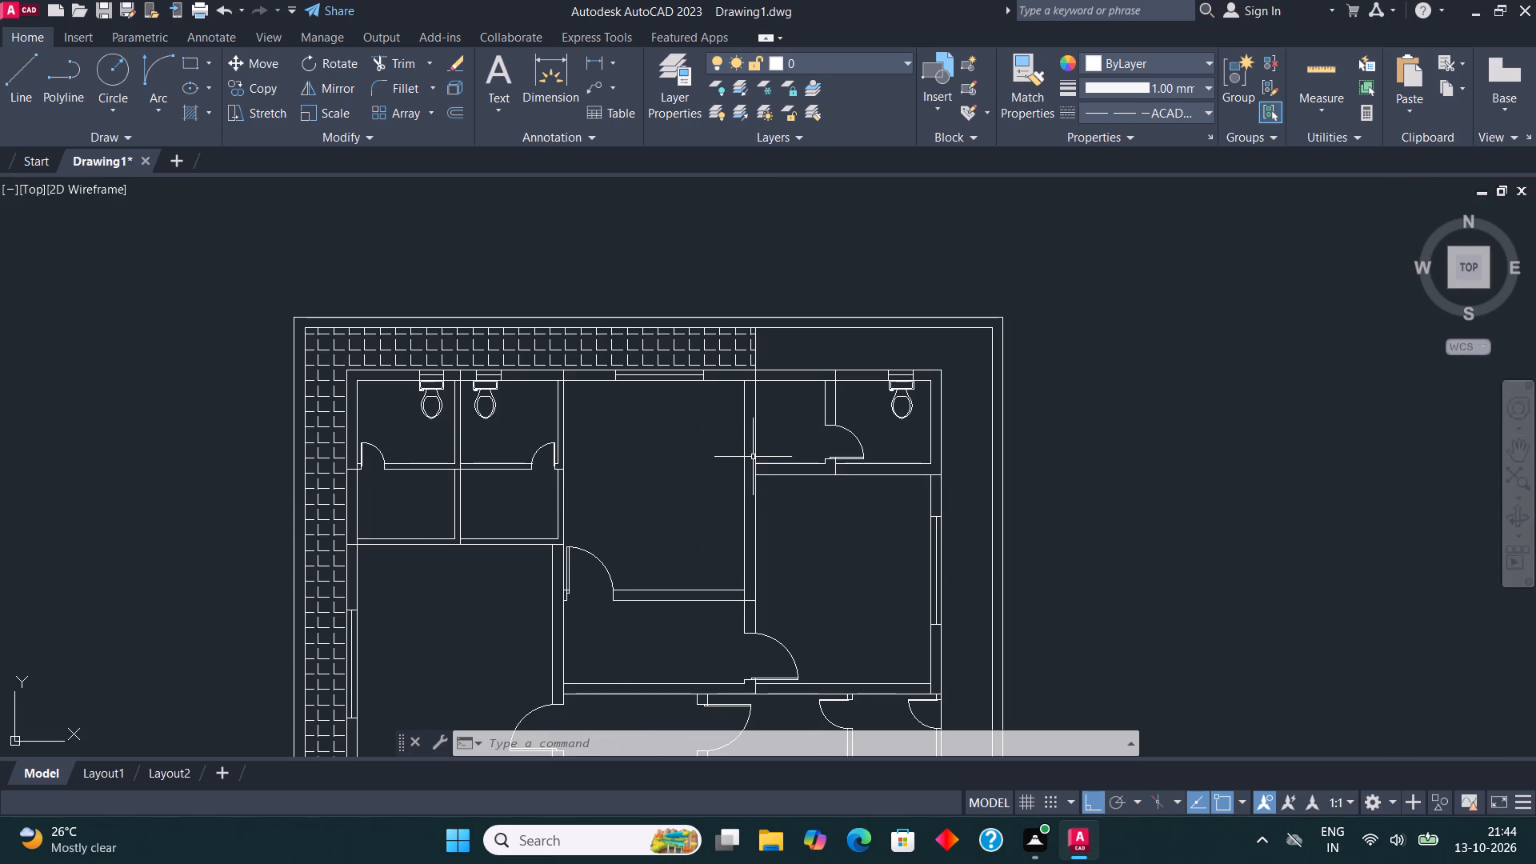
Draw a rectangle spanning the wall thickness in the horizontal wall just west of the north-east toilet's door.
scroll(774, 458, up, 4)
middle_drag(757, 447, 631, 411)
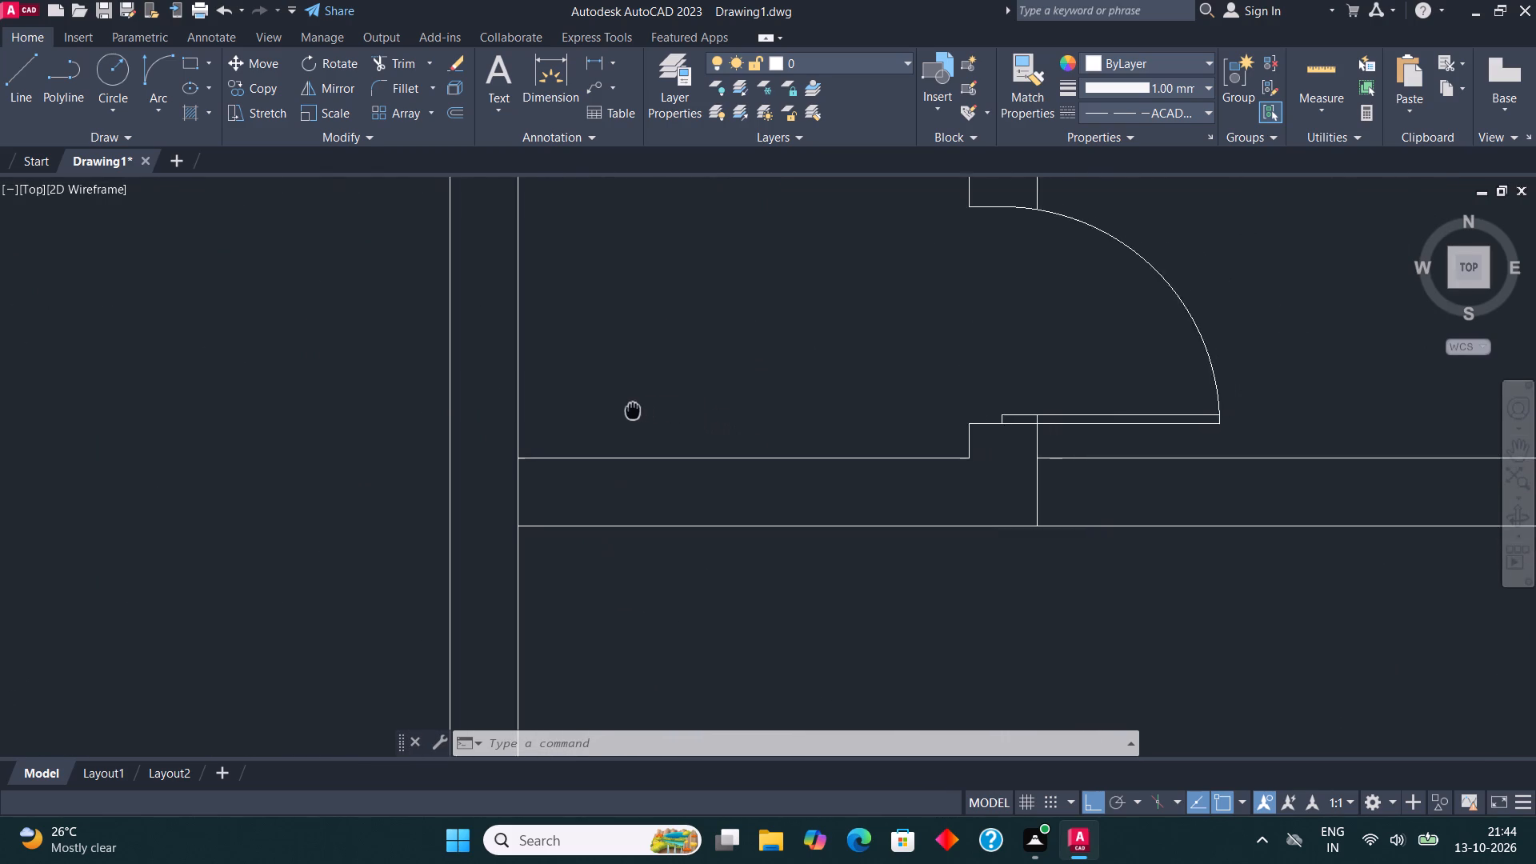
middle_drag(631, 411, 621, 417)
click(193, 60)
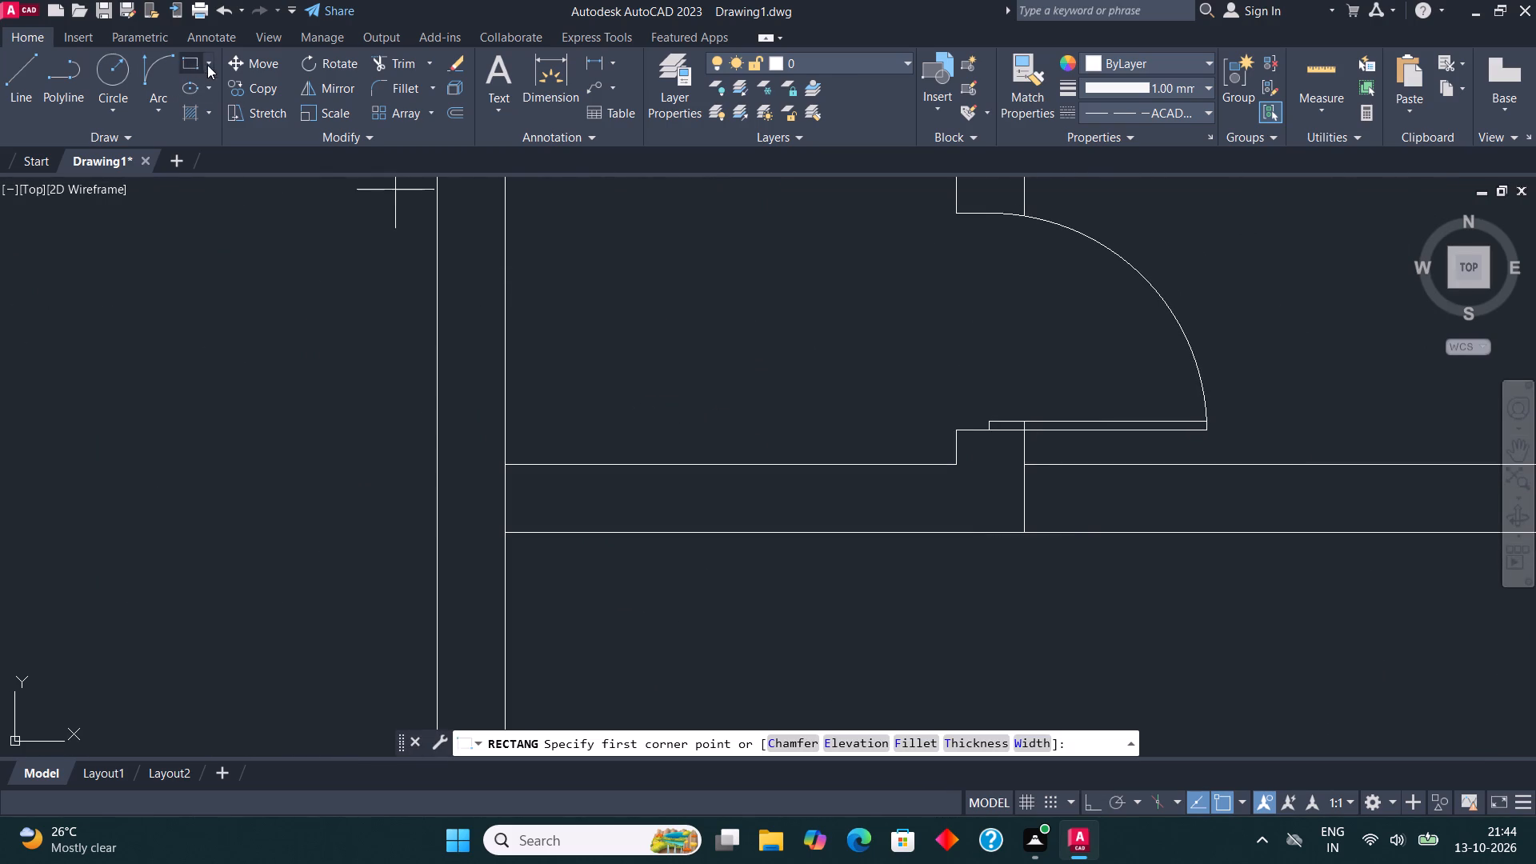
click(641, 464)
click(934, 535)
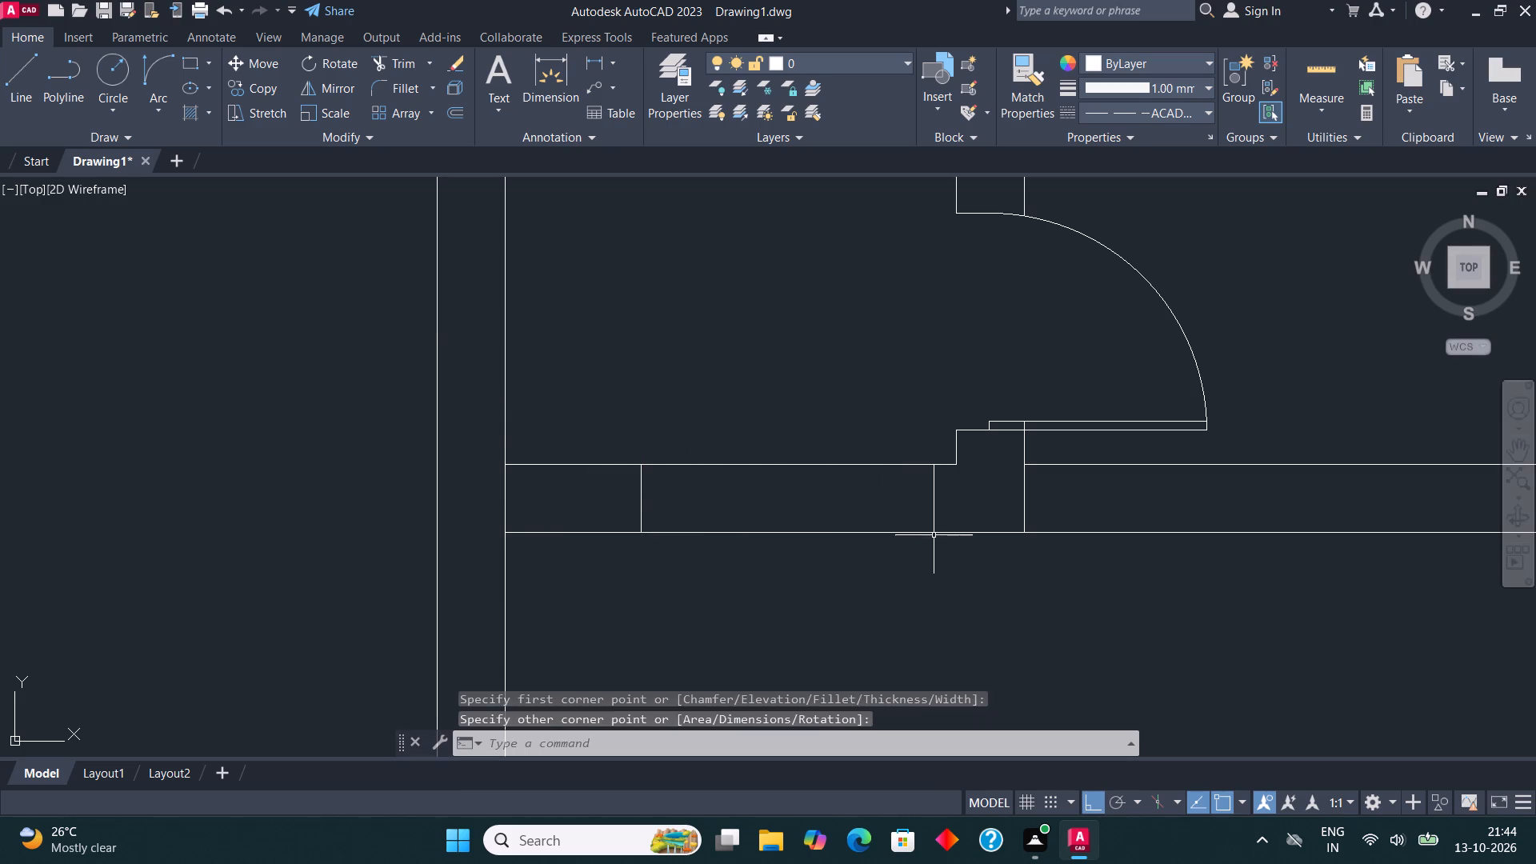
Trim both wall faces and the rectangle's long sides between its two ends to cut an opening in the wall.
click(385, 62)
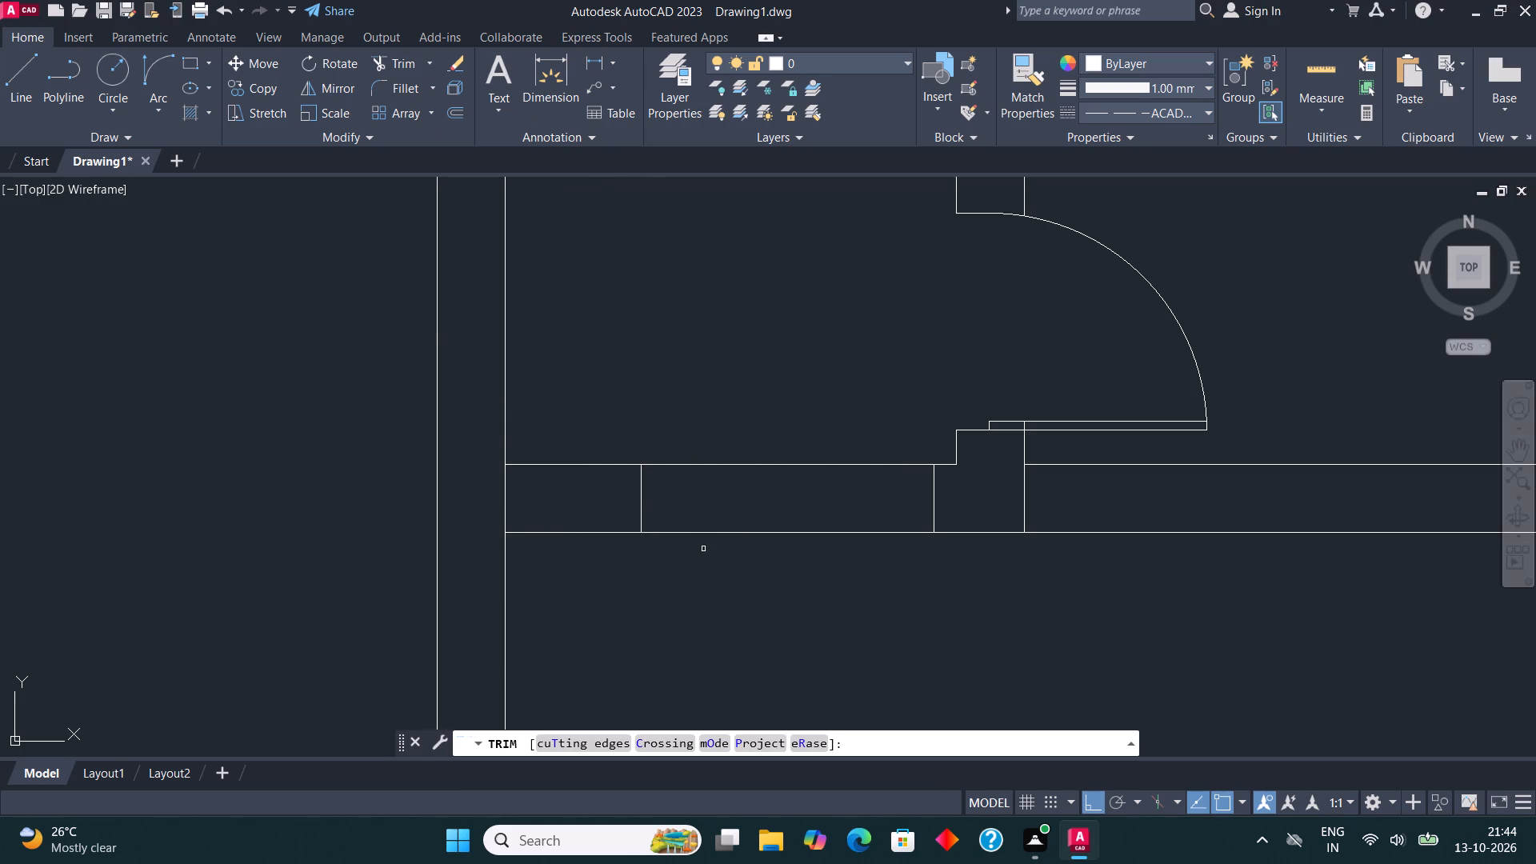
click(700, 535)
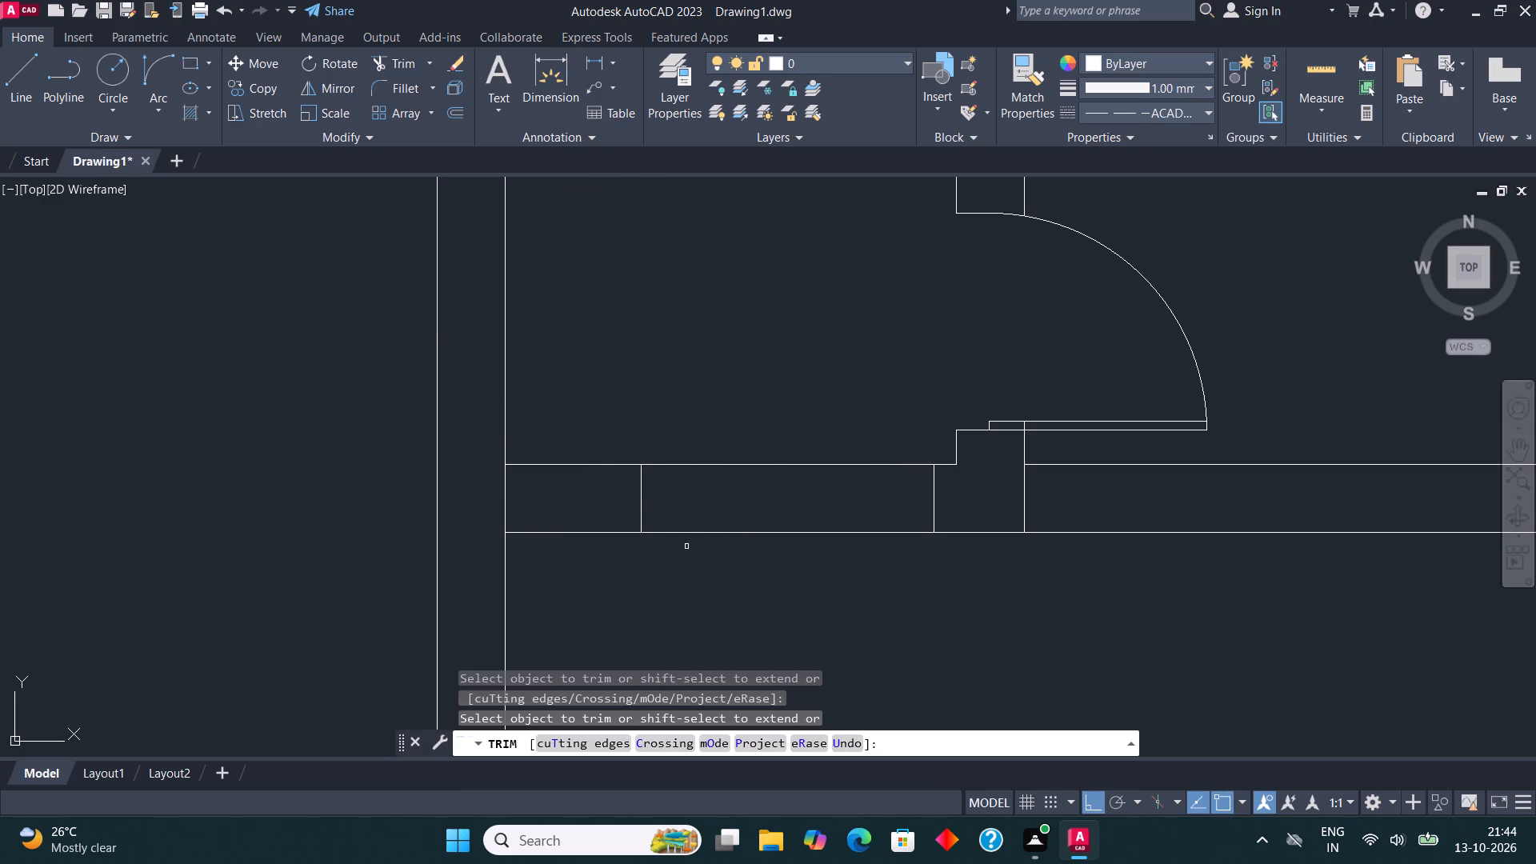
click(689, 533)
drag(701, 561, 704, 434)
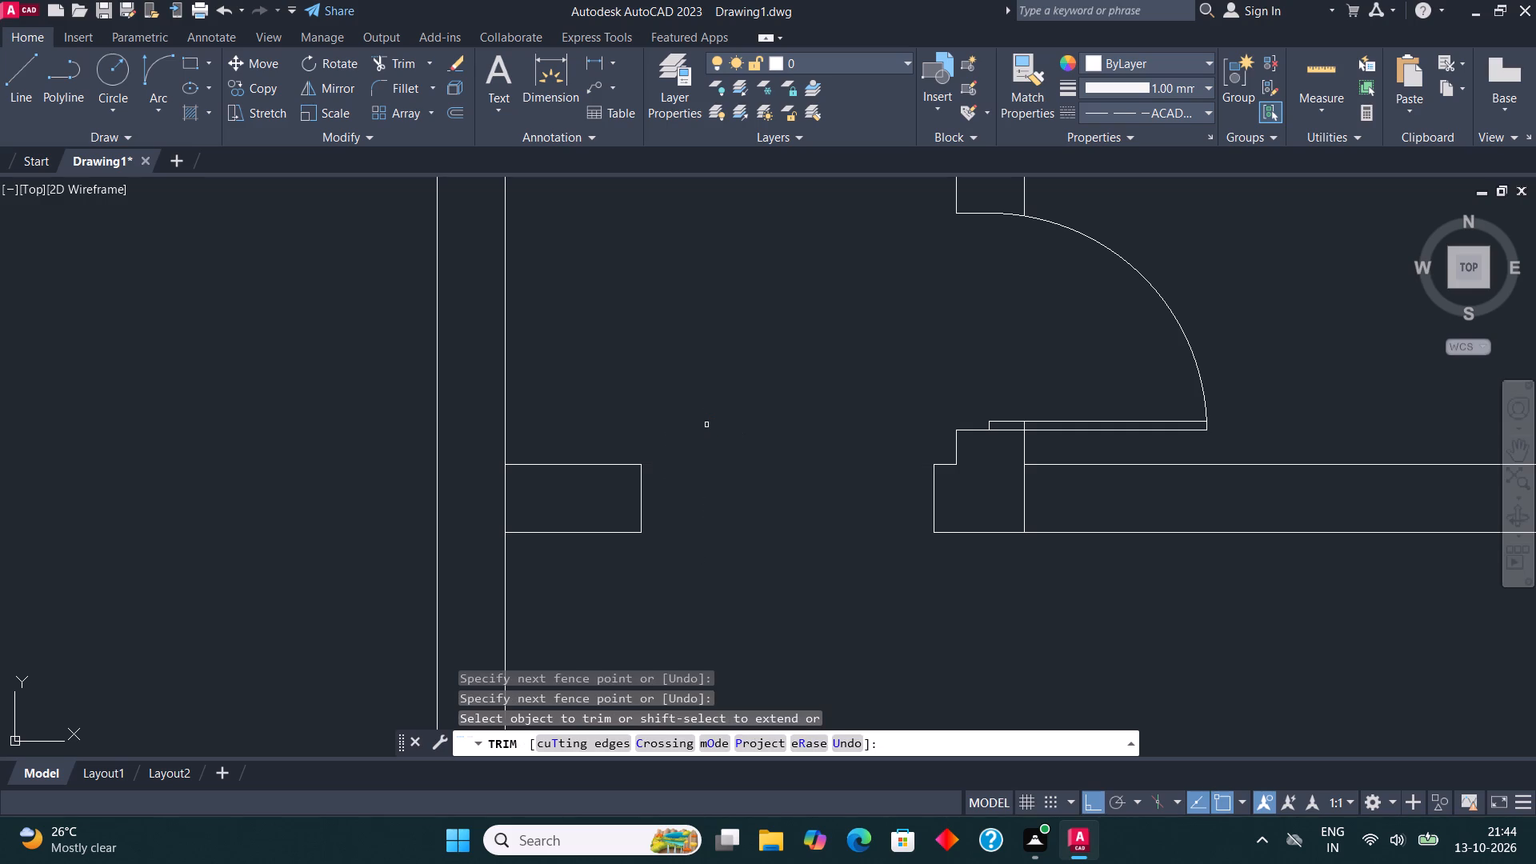
key(Escape)
Set ACAD_ISO02W100 as the current linetype.
text(li)
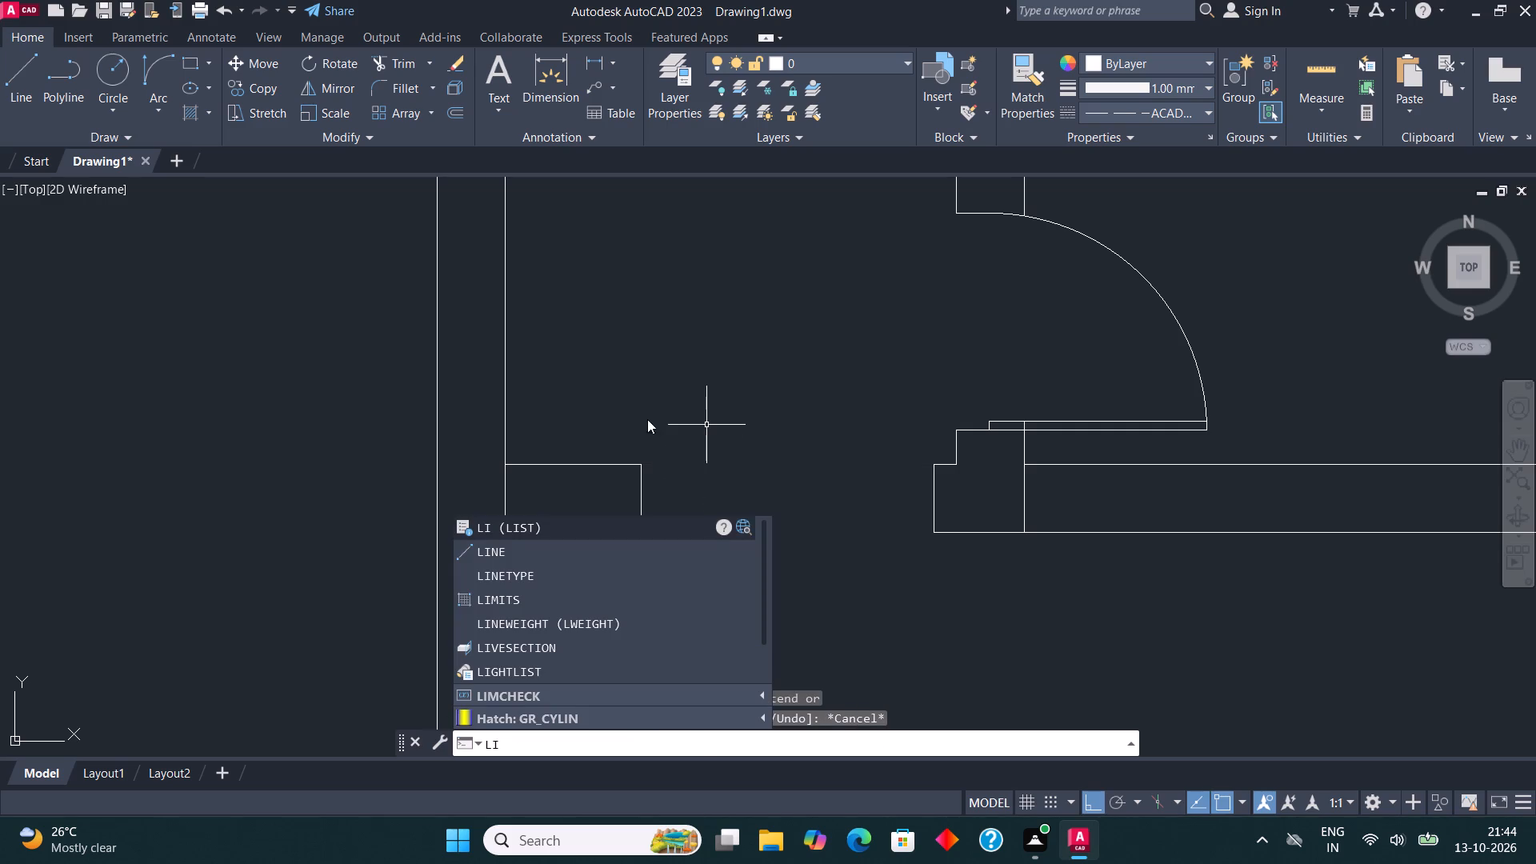
click(622, 584)
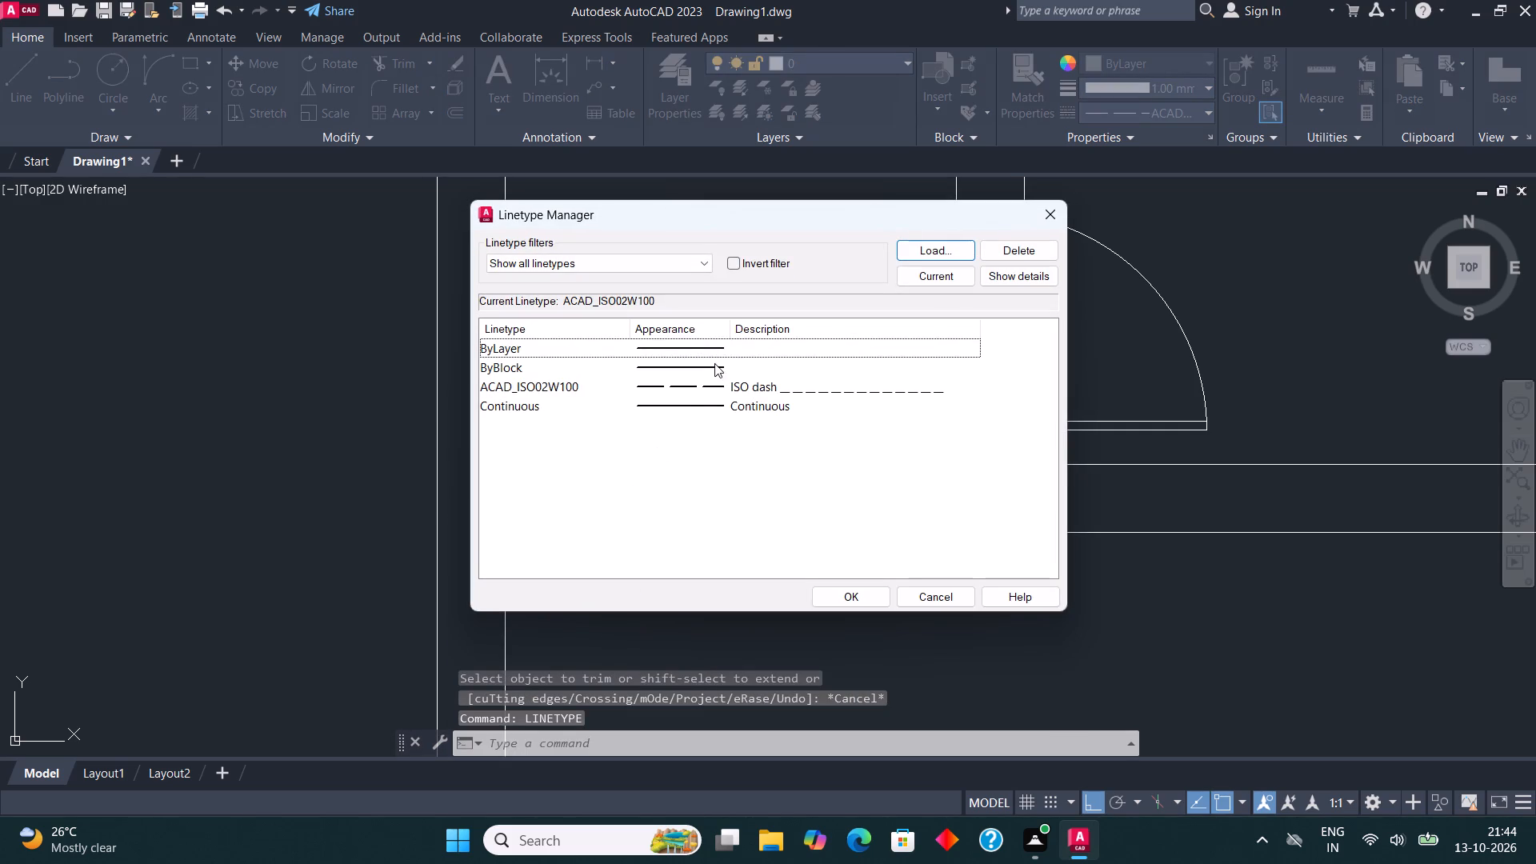
click(718, 378)
click(938, 276)
click(844, 588)
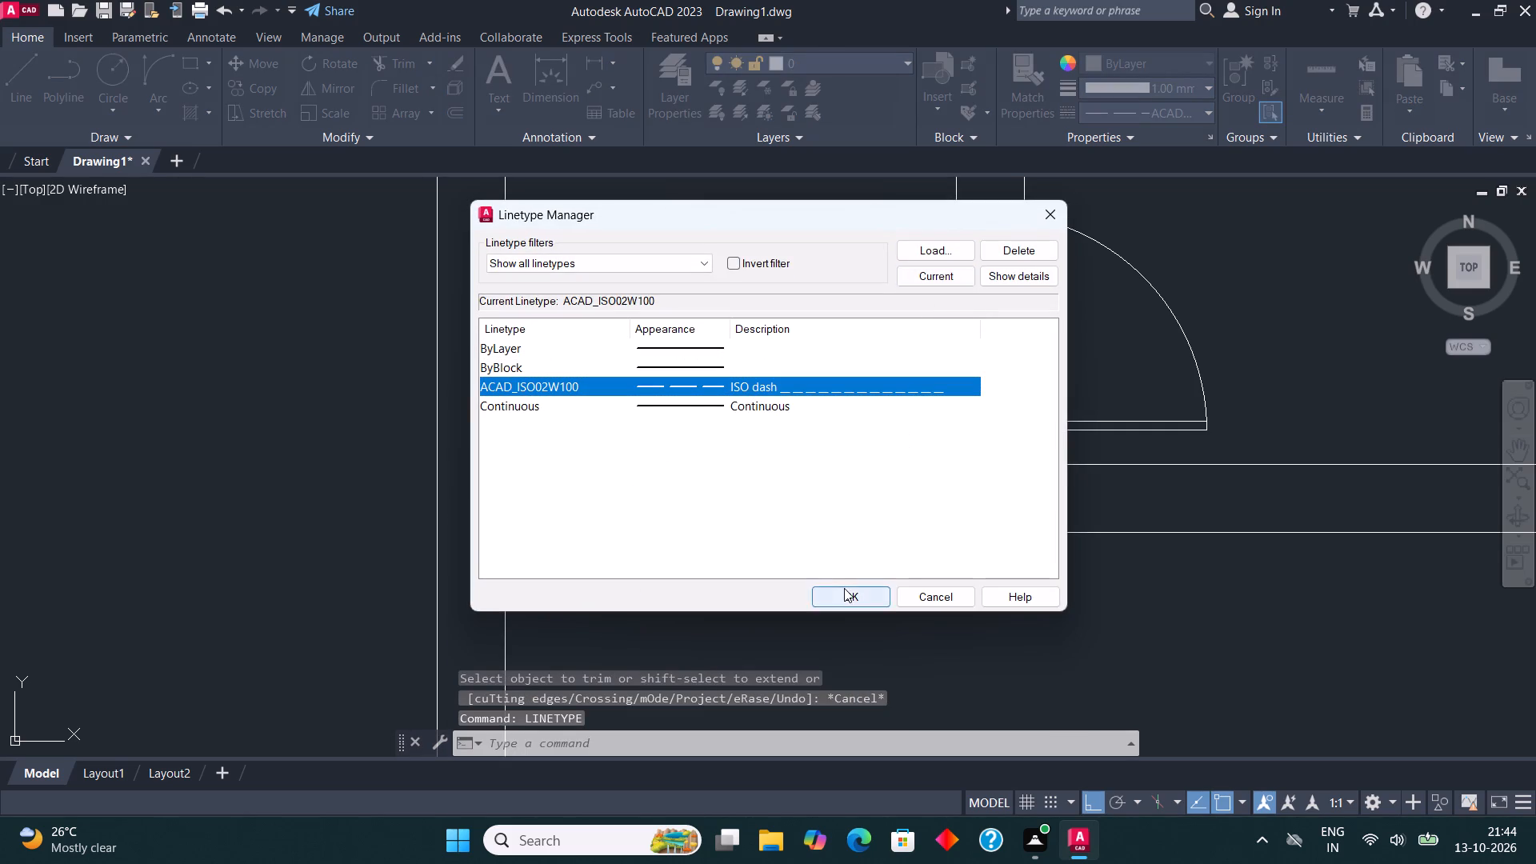
Draw a dashed rectangle filling the new opening, from the west stub's lower corner to the east jamb's upper corner.
click(186, 63)
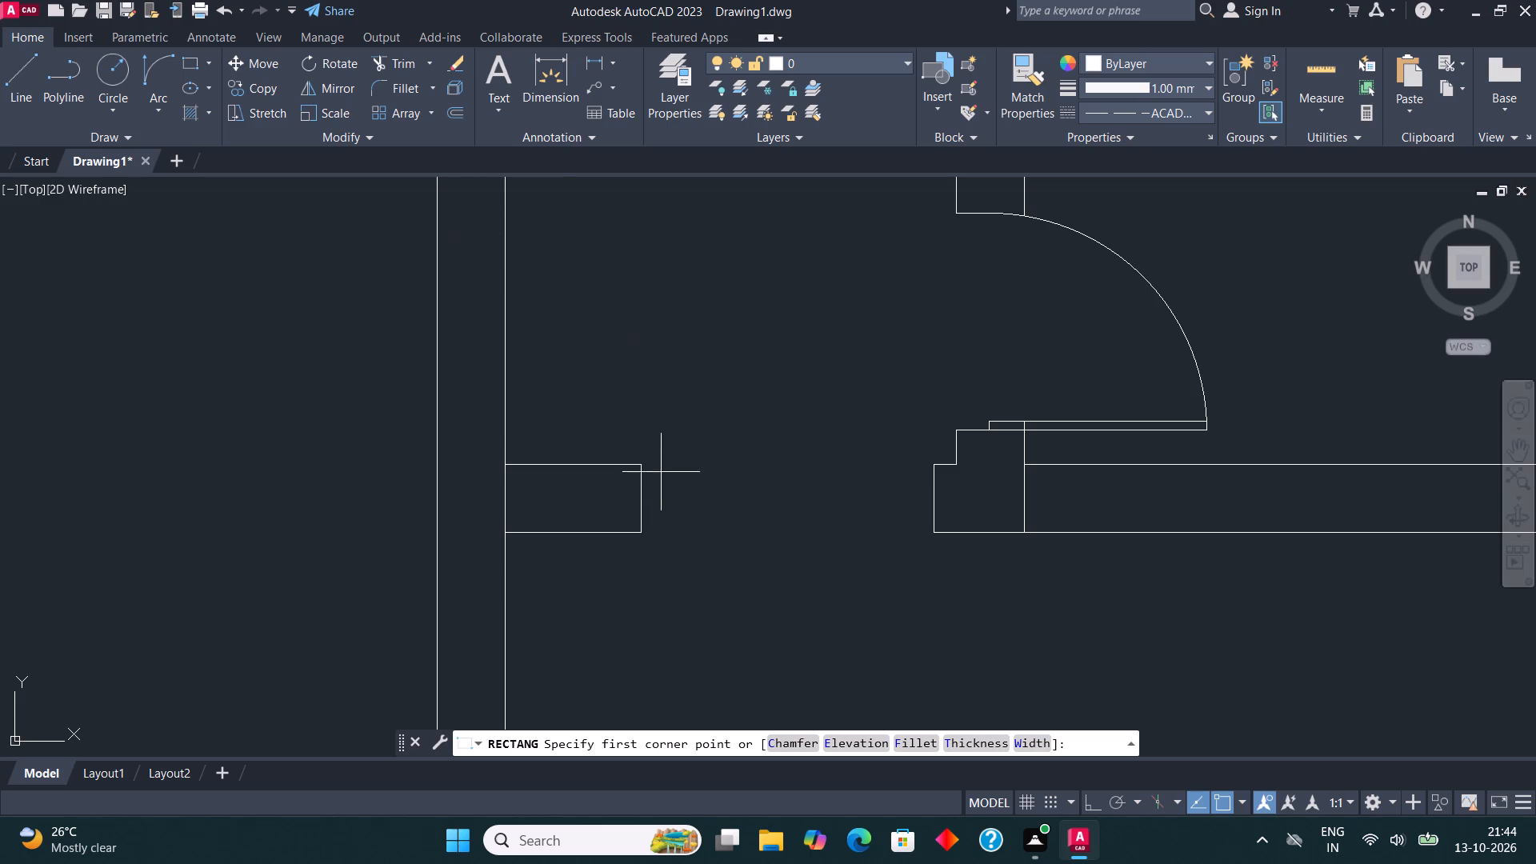
click(637, 534)
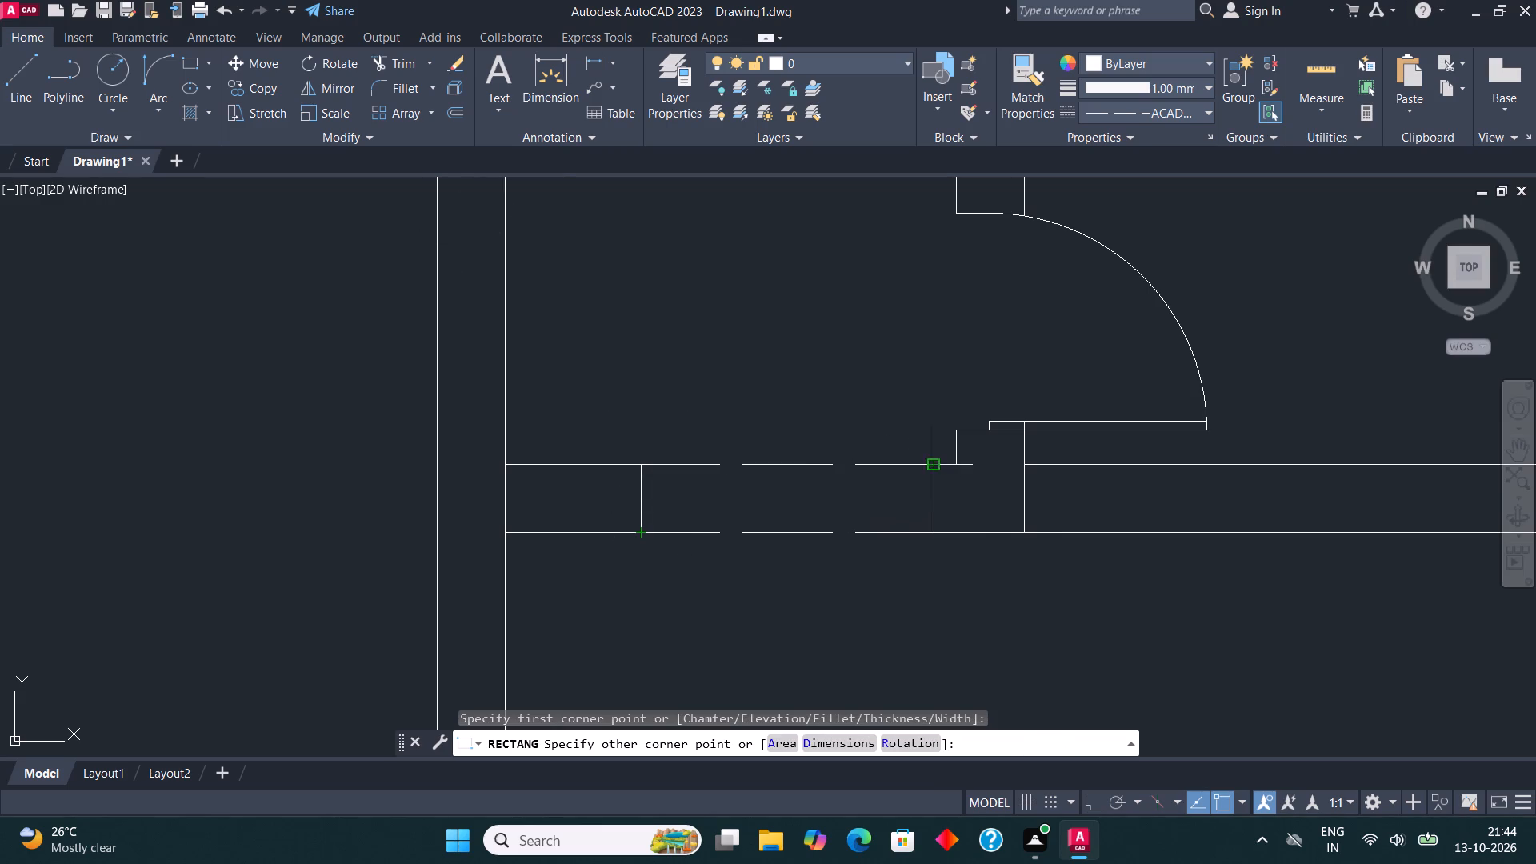
click(929, 463)
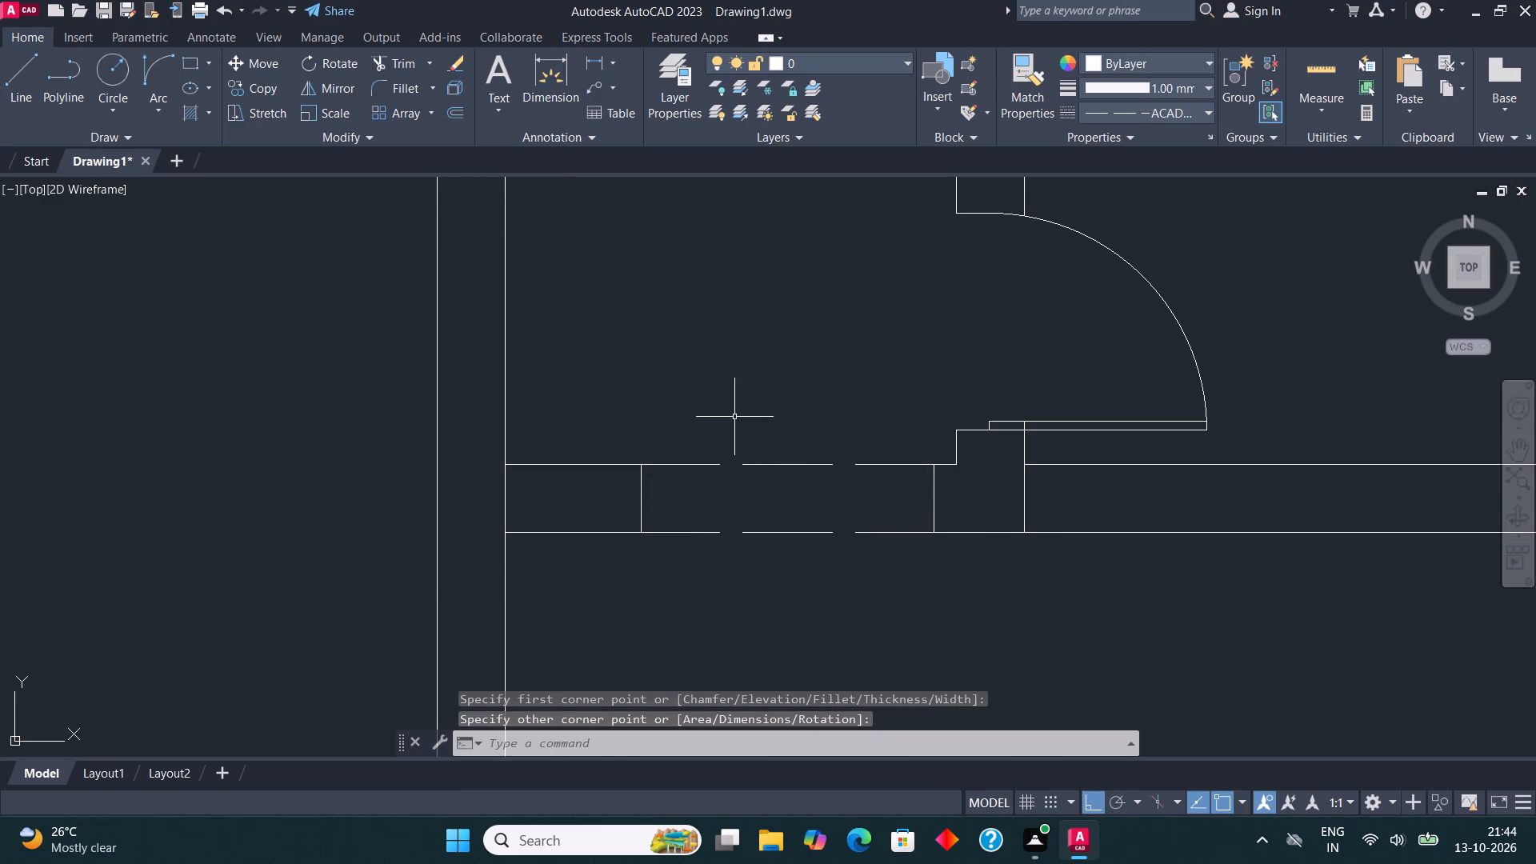
scroll(737, 432, down, 2)
key(Escape)
Draw a rectangle across the south wall of the small room below the north-west toilet, near its west end.
scroll(740, 441, down, 1)
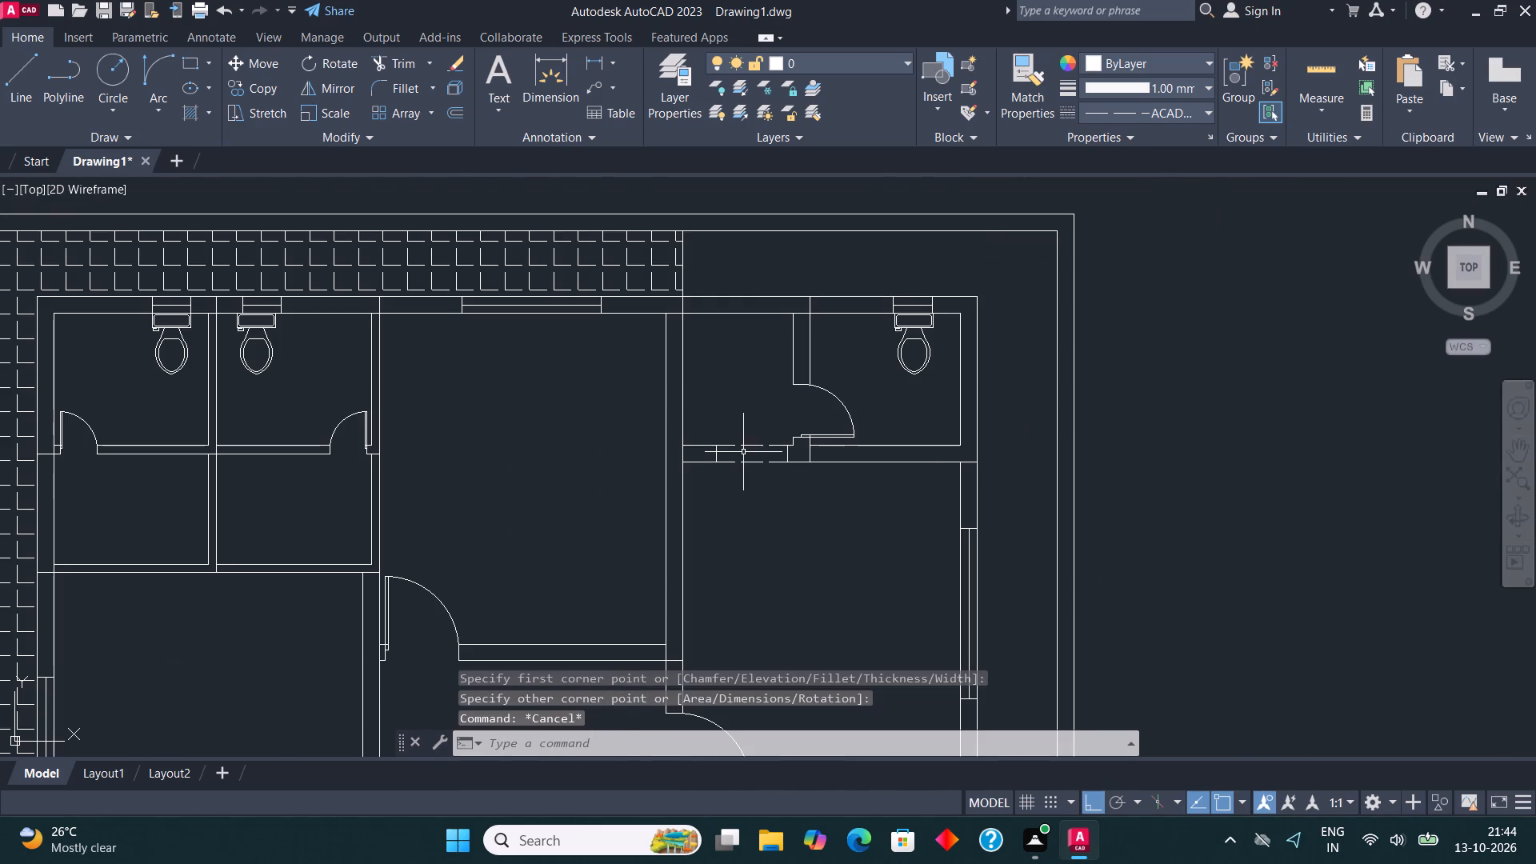
middle_drag(770, 444, 946, 442)
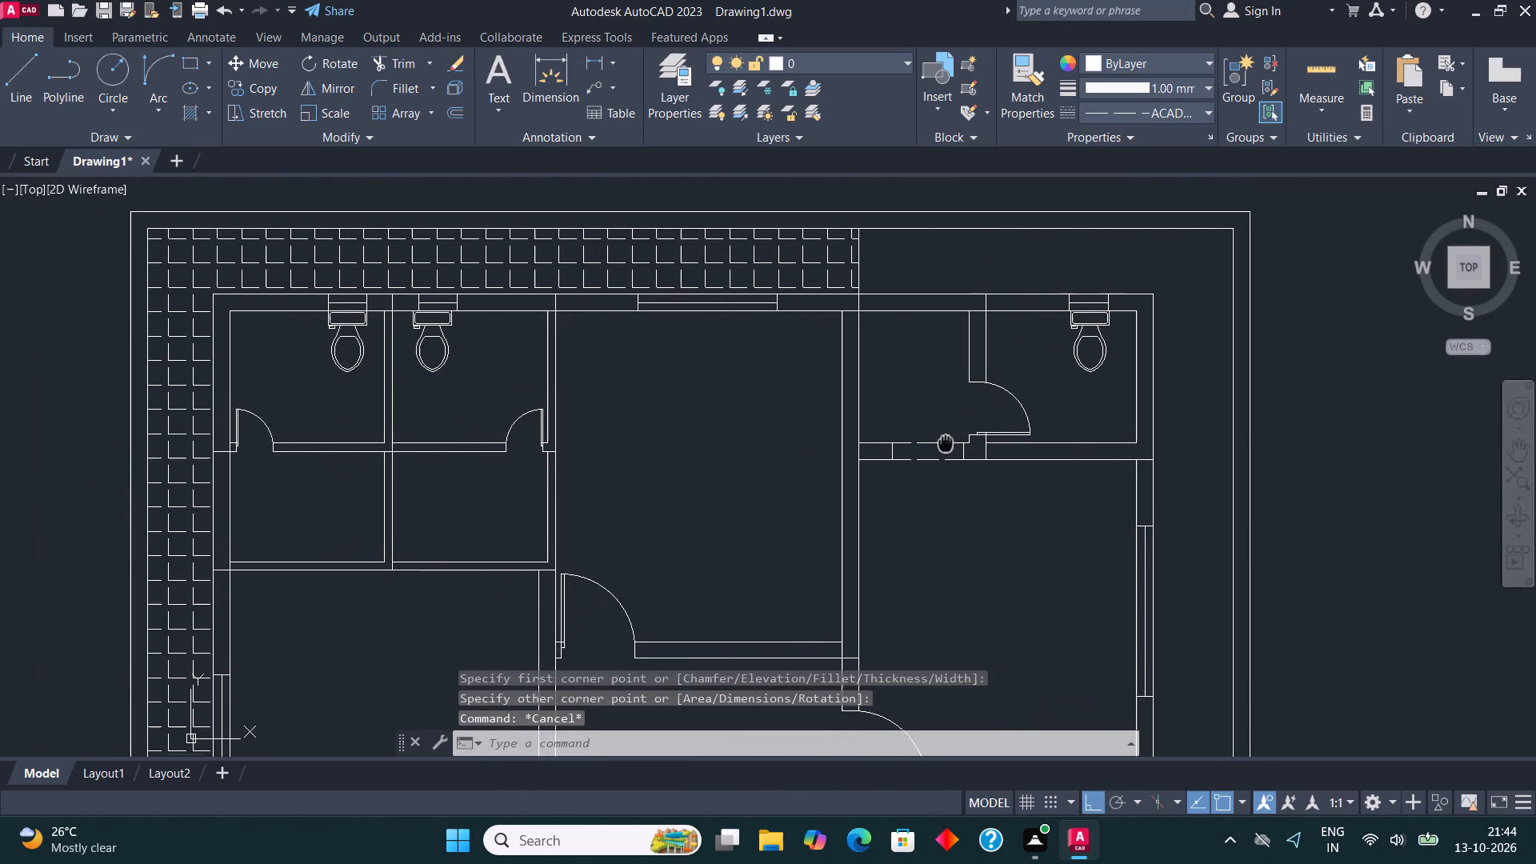
middle_drag(946, 442, 1086, 419)
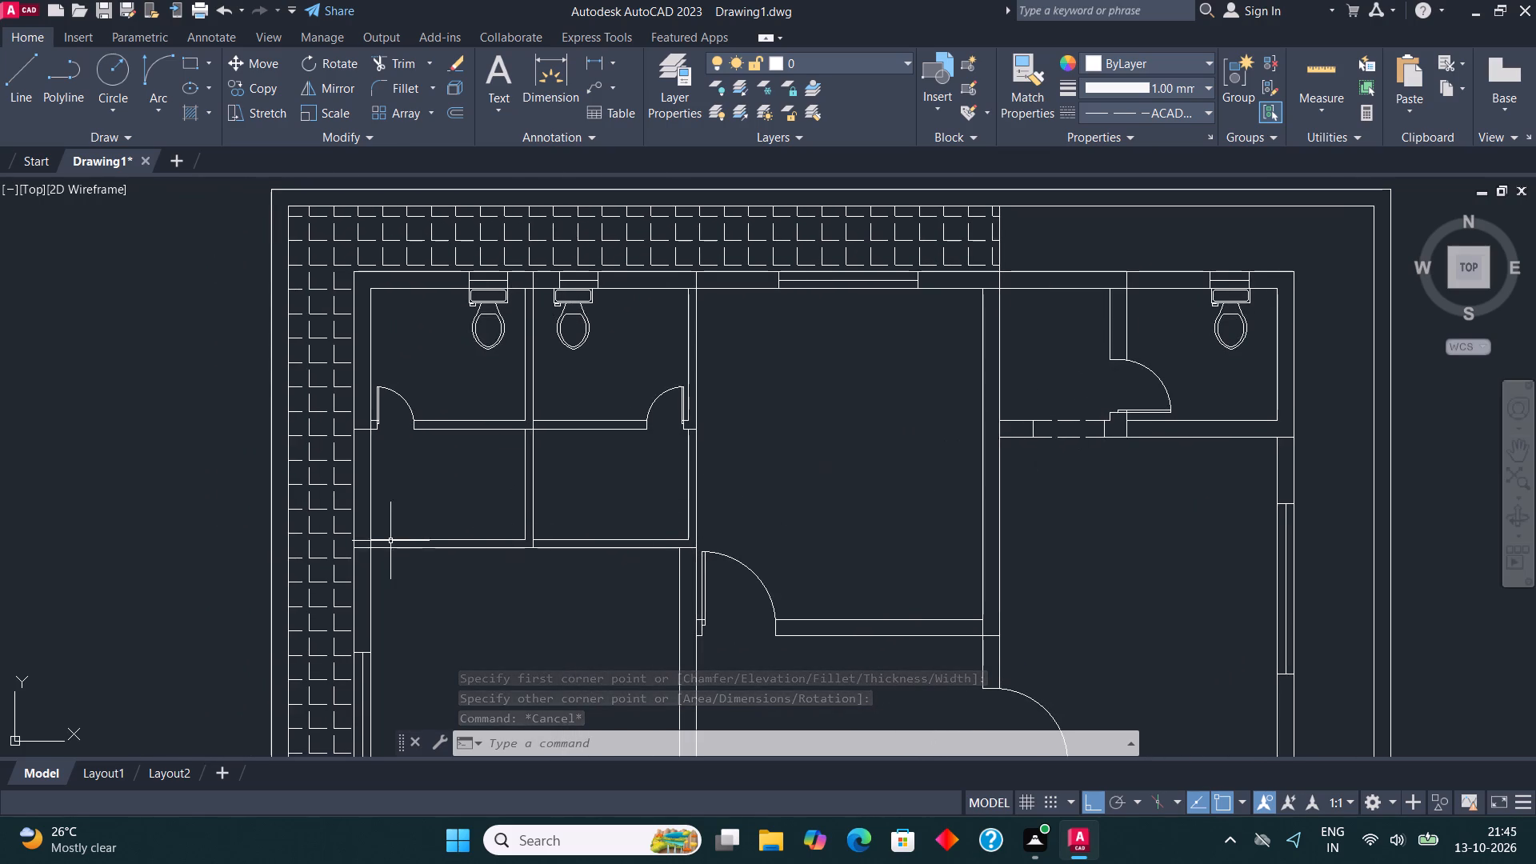
scroll(390, 537, up, 3)
click(191, 61)
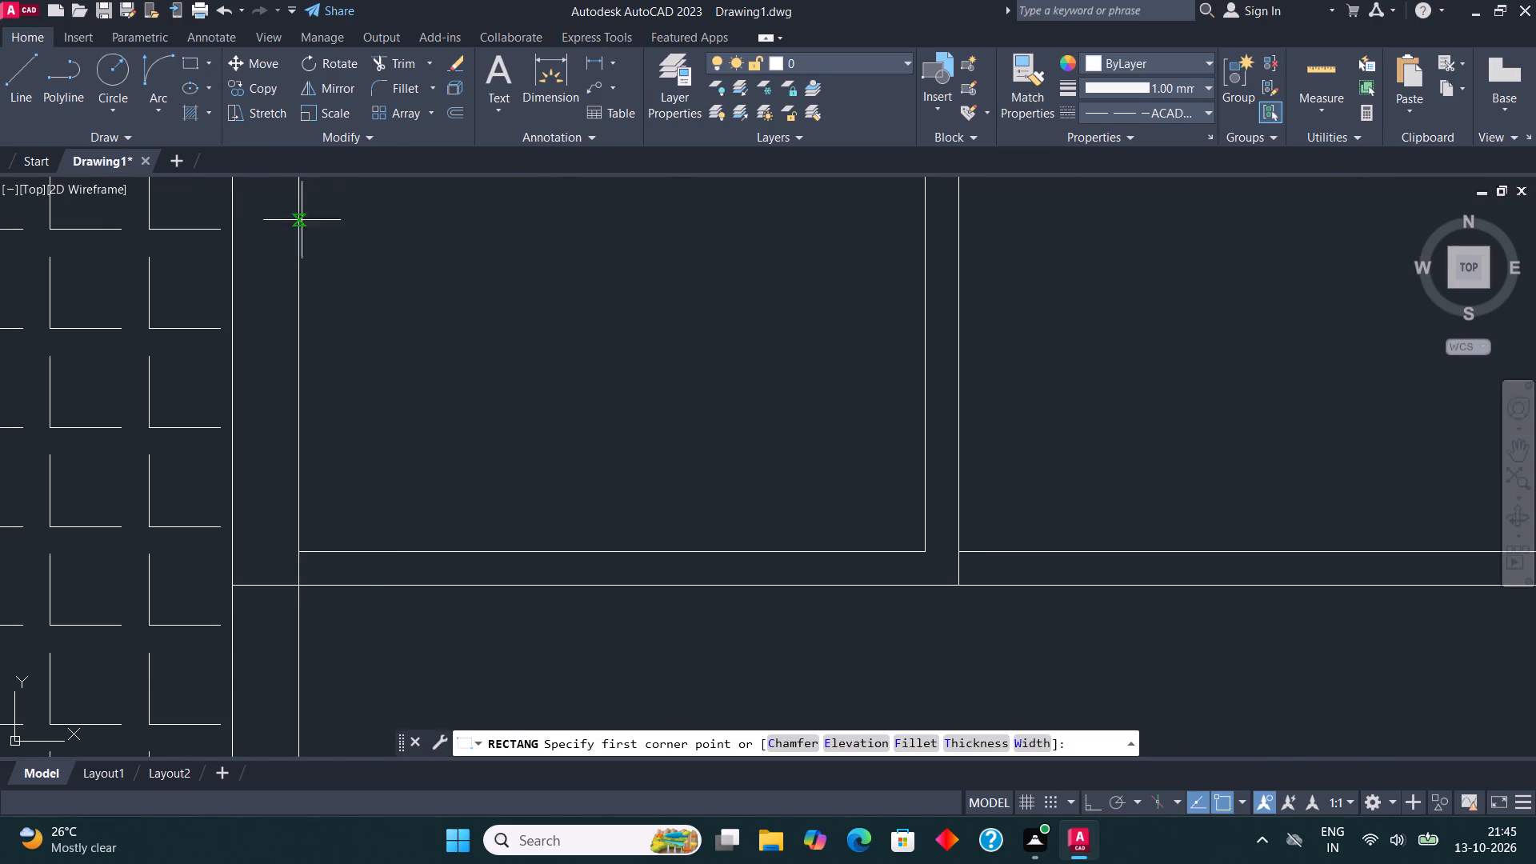
click(332, 554)
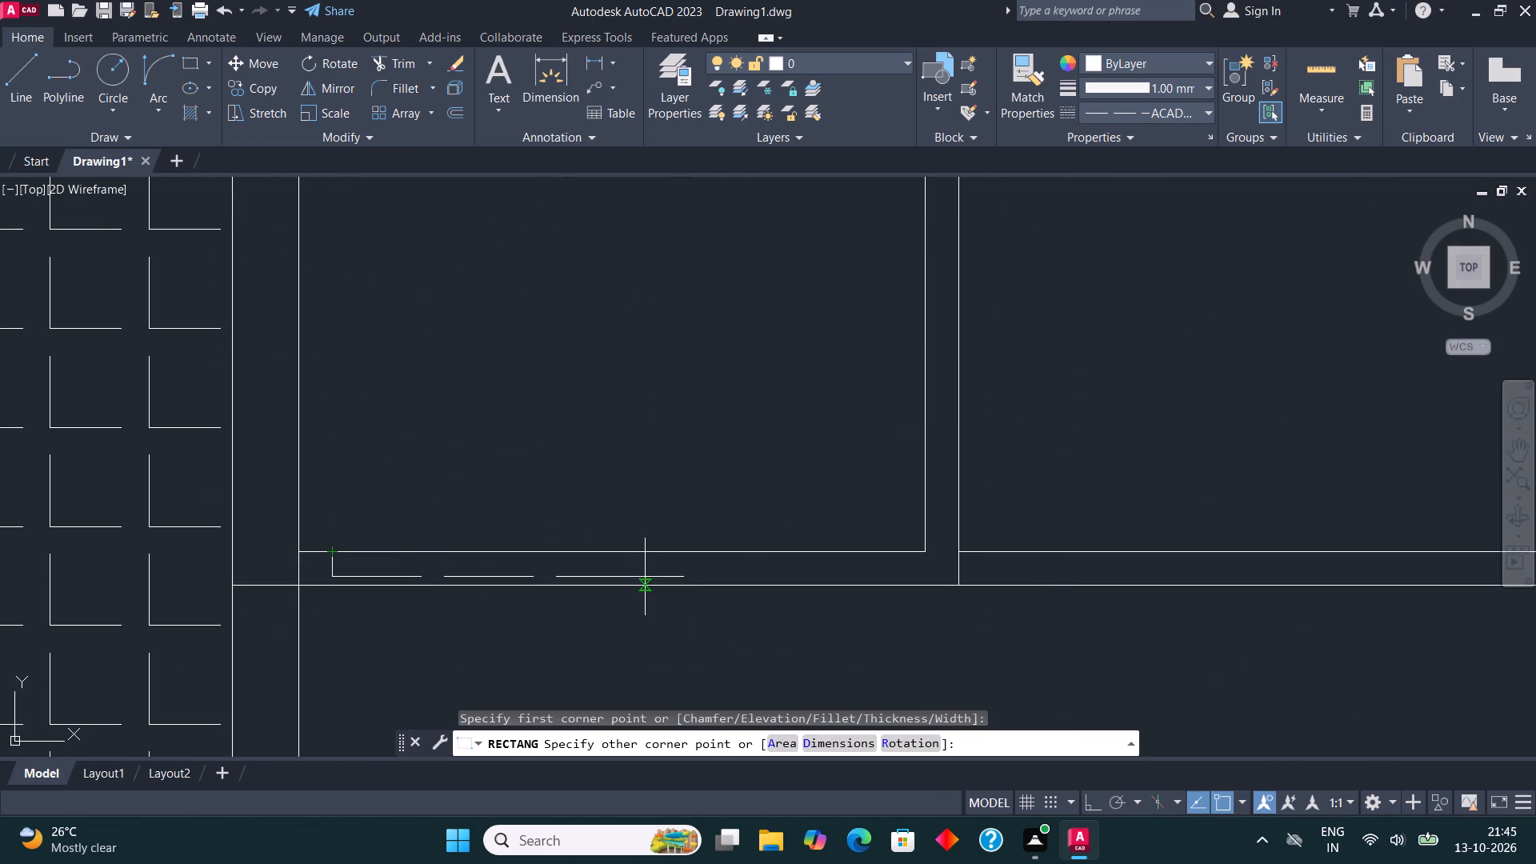
click(650, 589)
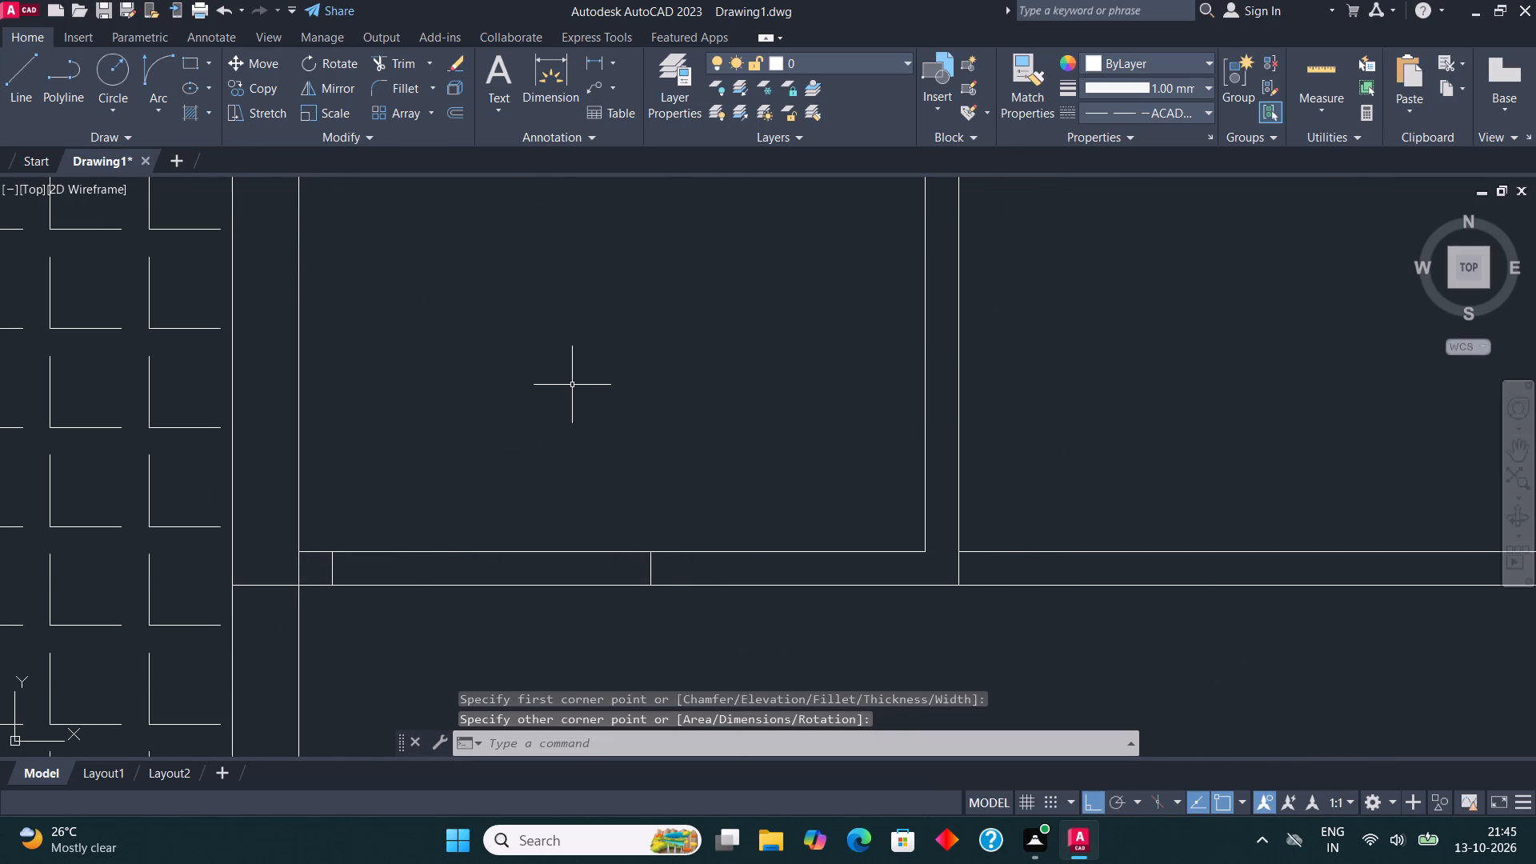
Trim the piece of that south wall's lower face that crosses the outer west wall.
scroll(570, 401, down, 1)
middle_drag(579, 436, 422, 396)
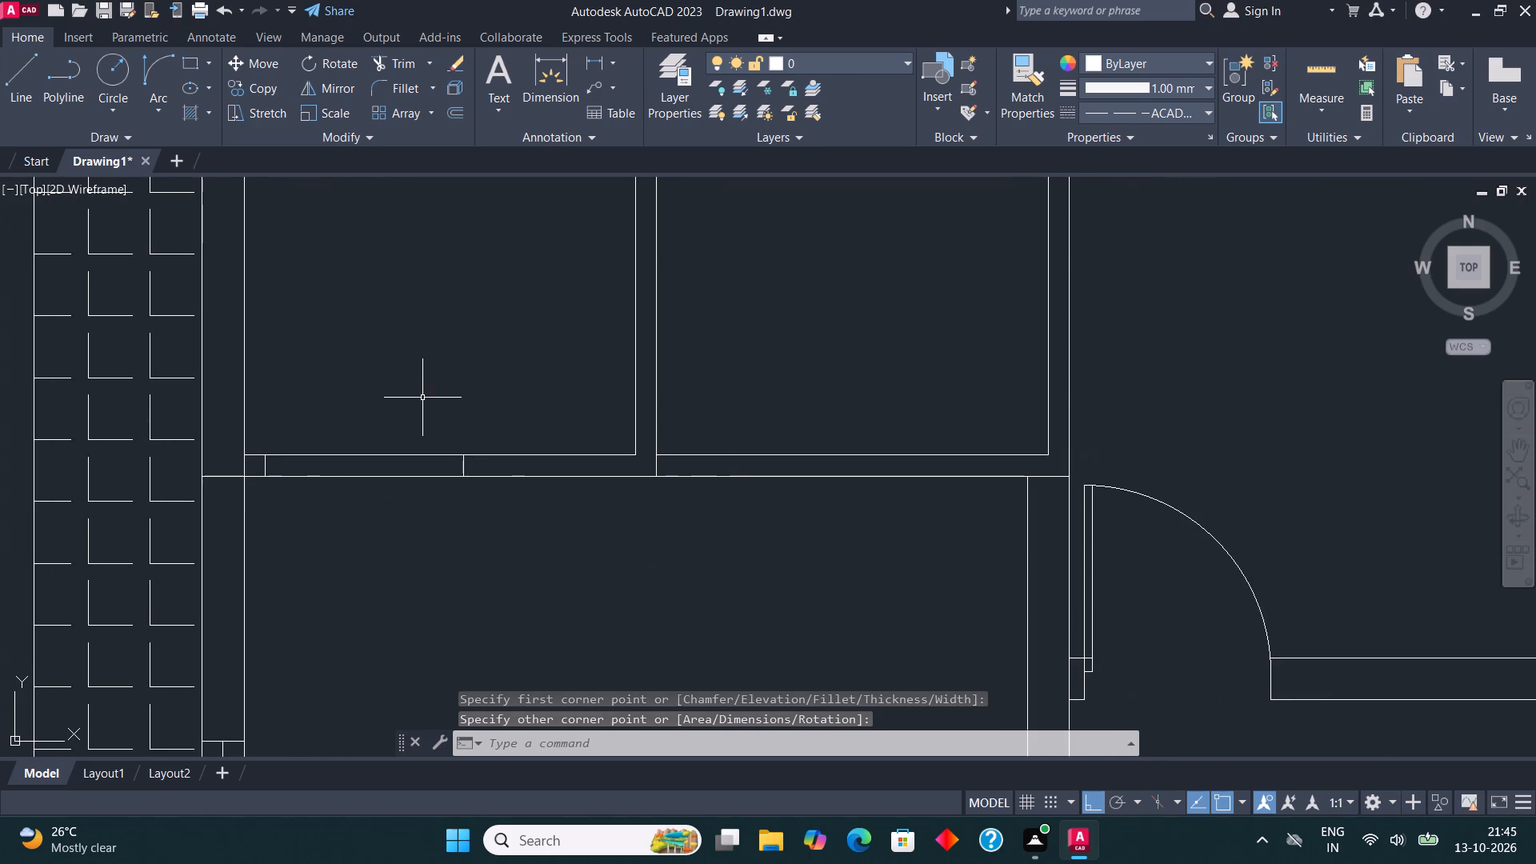
scroll(201, 471, up, 1)
click(396, 68)
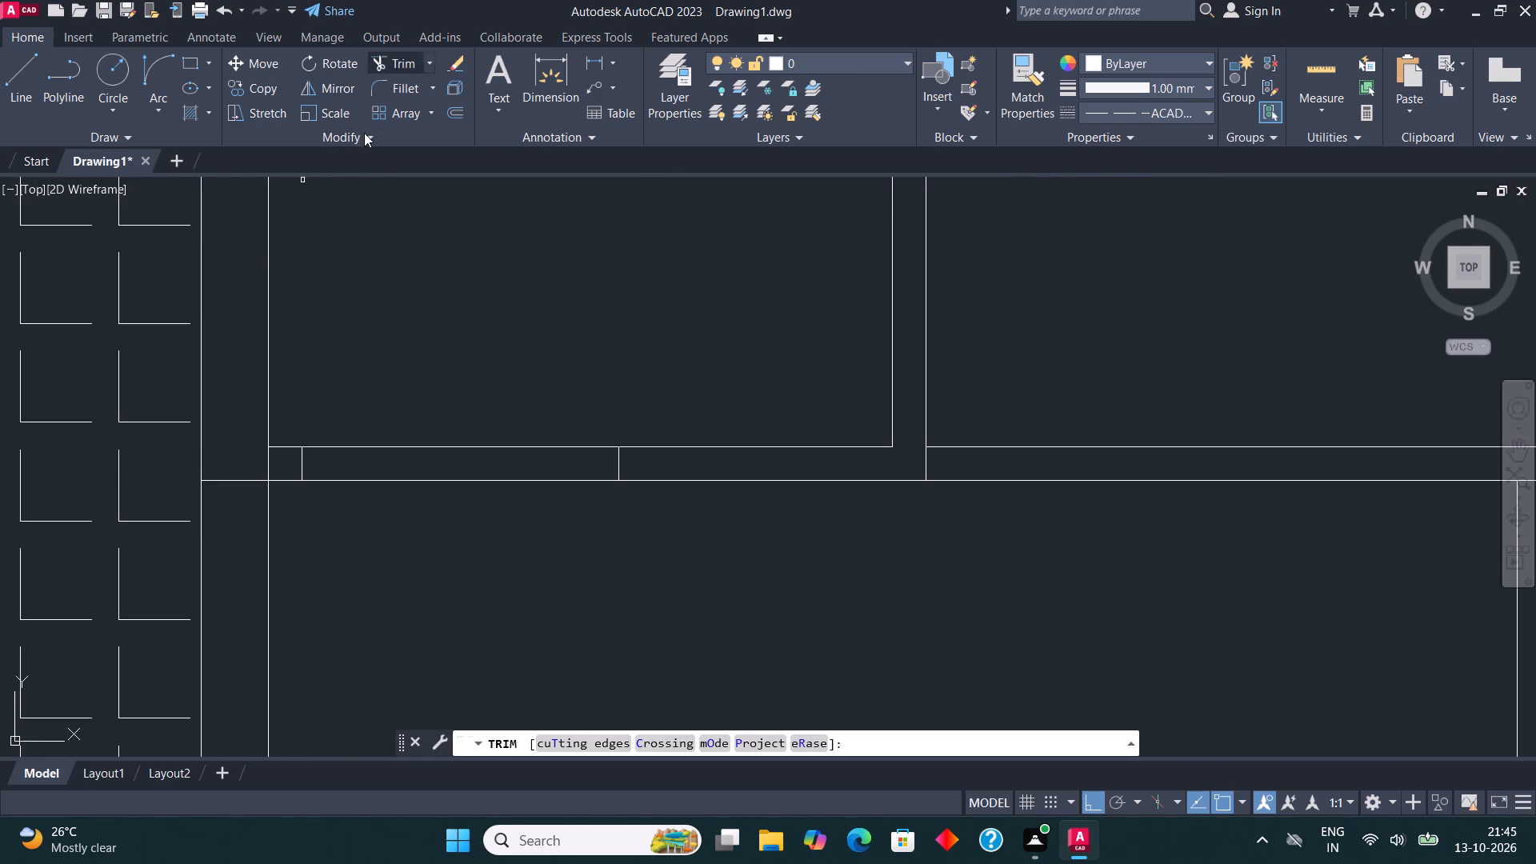
click(225, 512)
click(235, 426)
key(Escape)
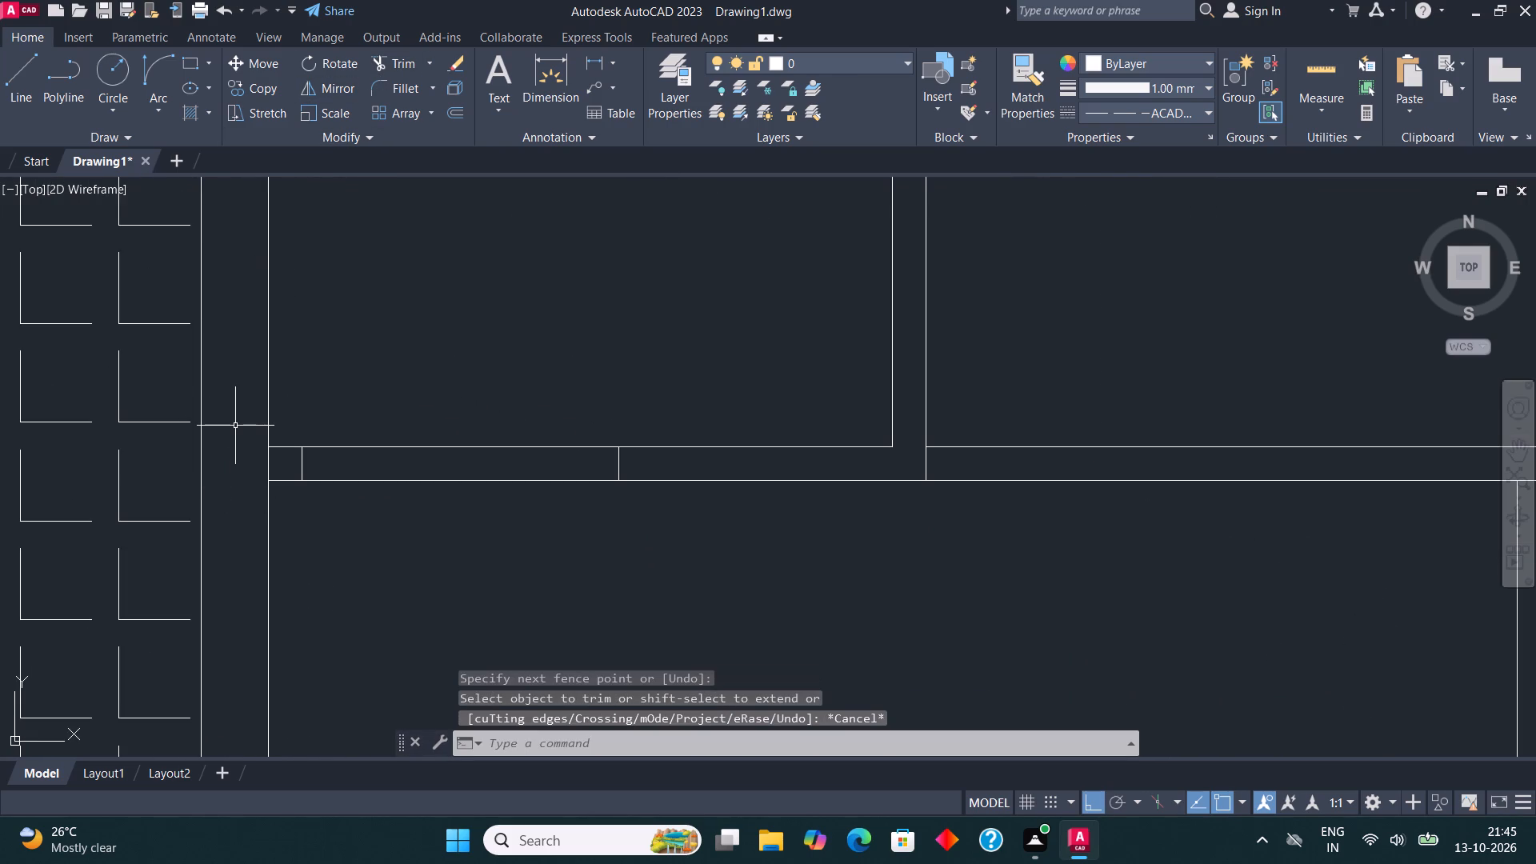
Examine the rooms and walls from the north-west toilets down to the parking area and back for remaining openings.
scroll(290, 441, down, 2)
middle_drag(435, 492, 408, 448)
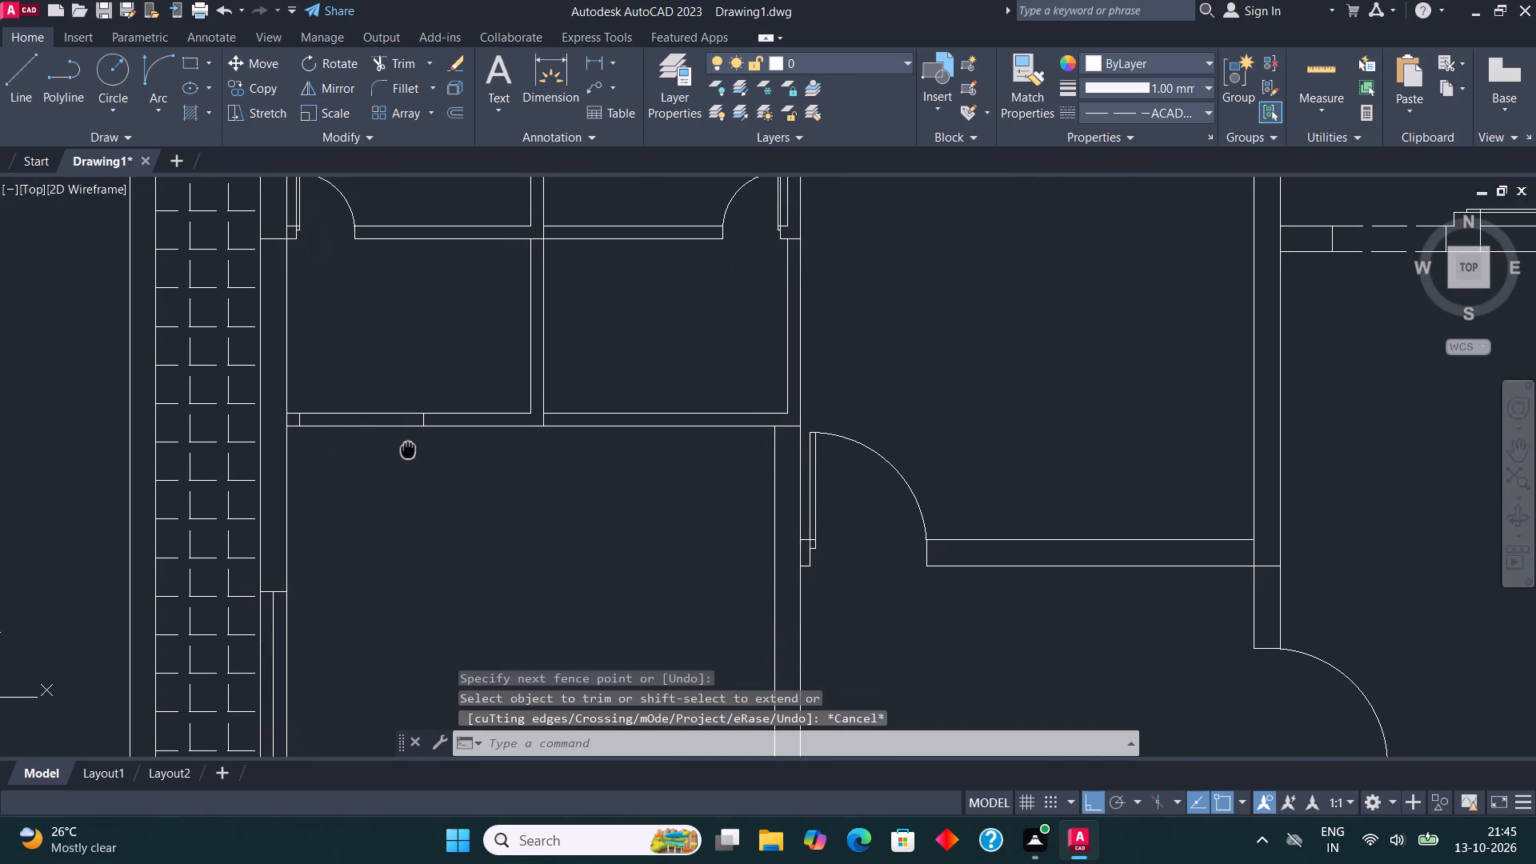
middle_drag(408, 448, 410, 450)
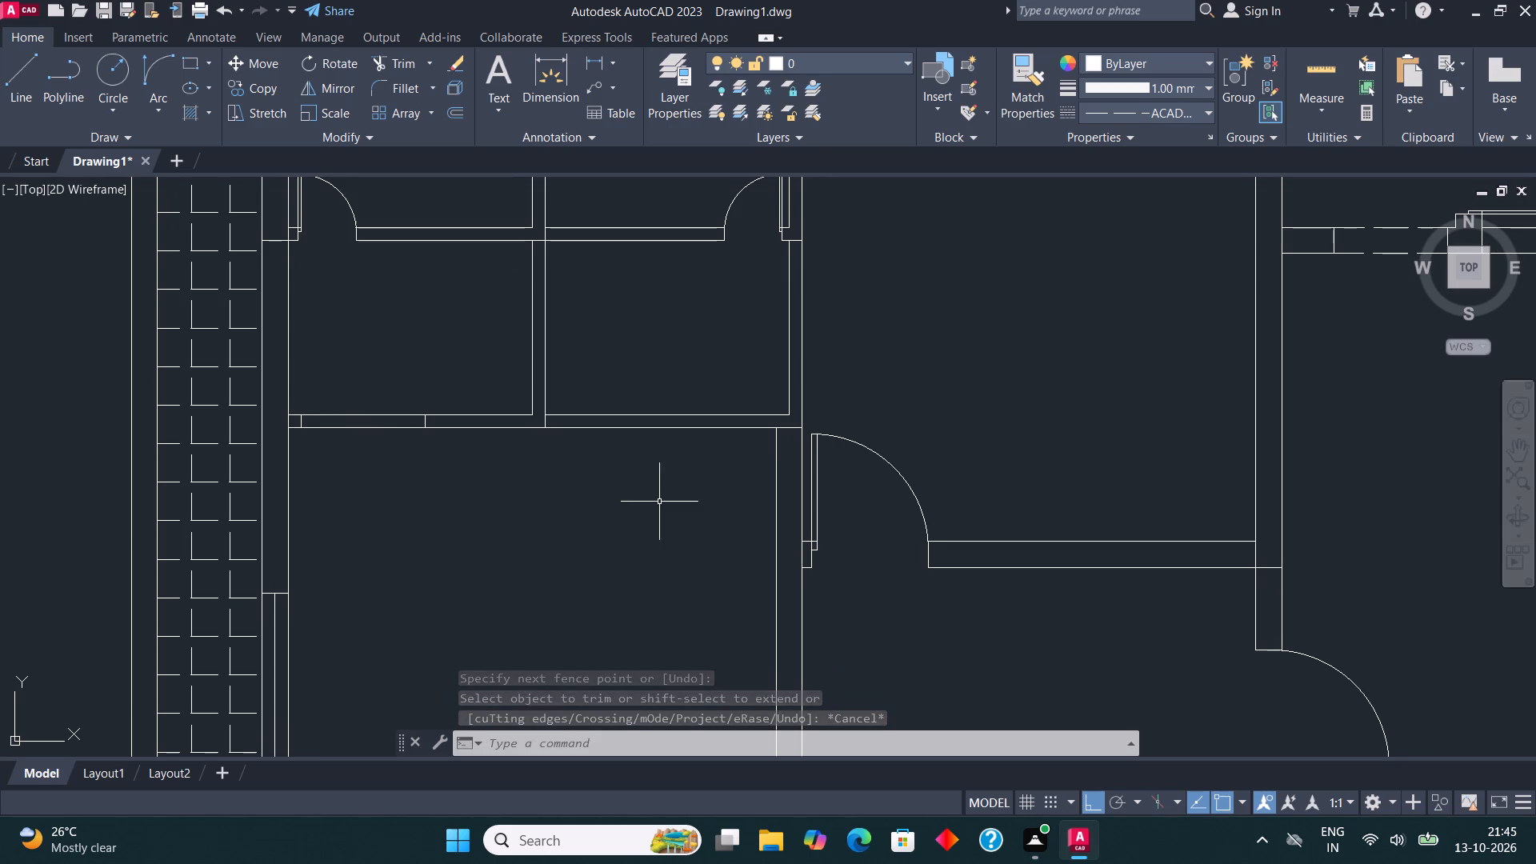
middle_drag(658, 500, 534, 445)
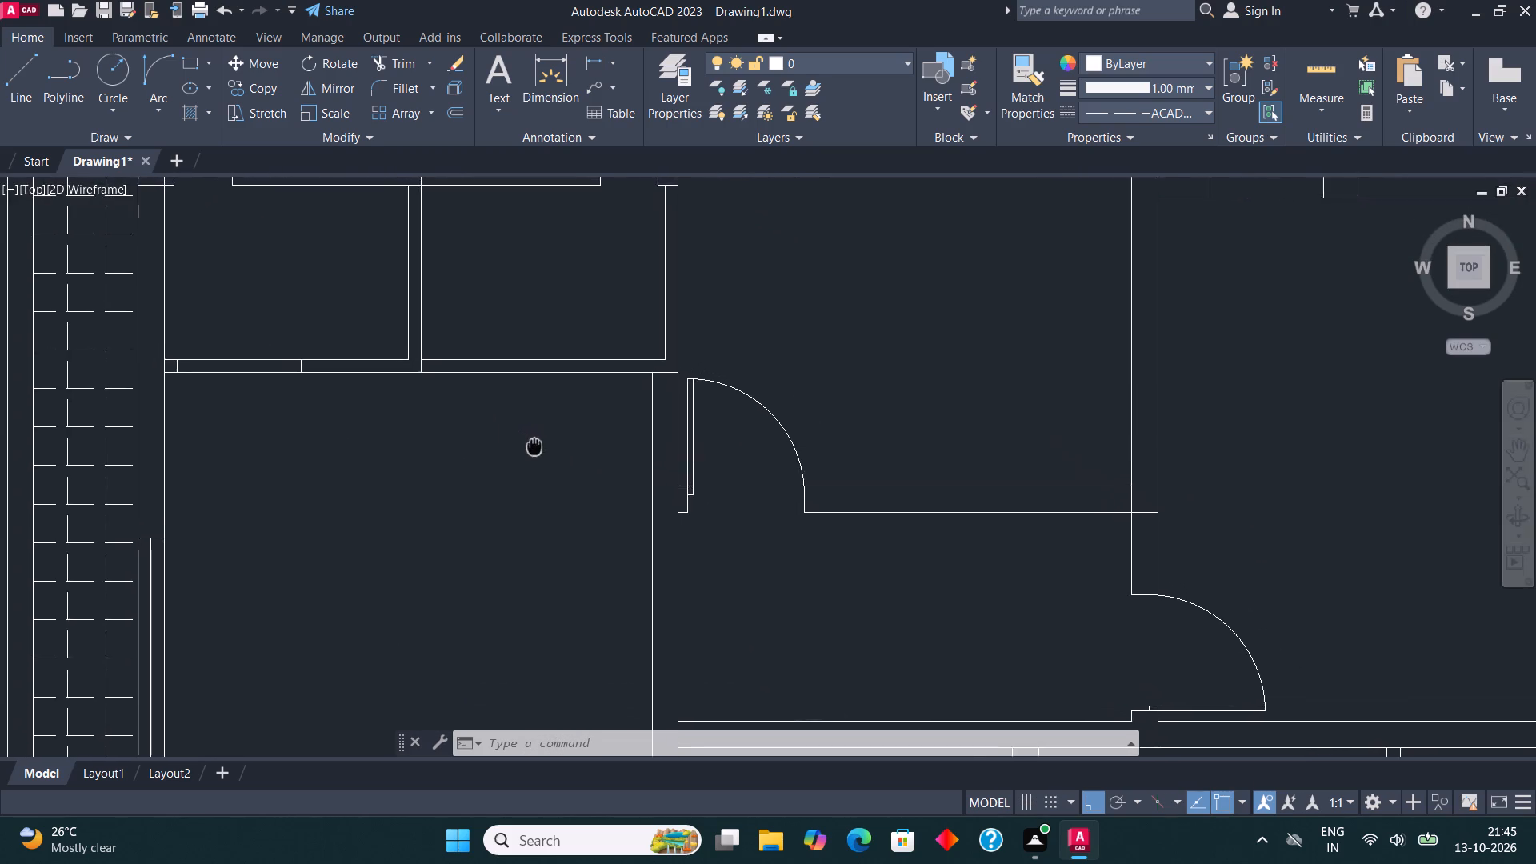
middle_drag(534, 445, 522, 421)
scroll(506, 457, down, 1)
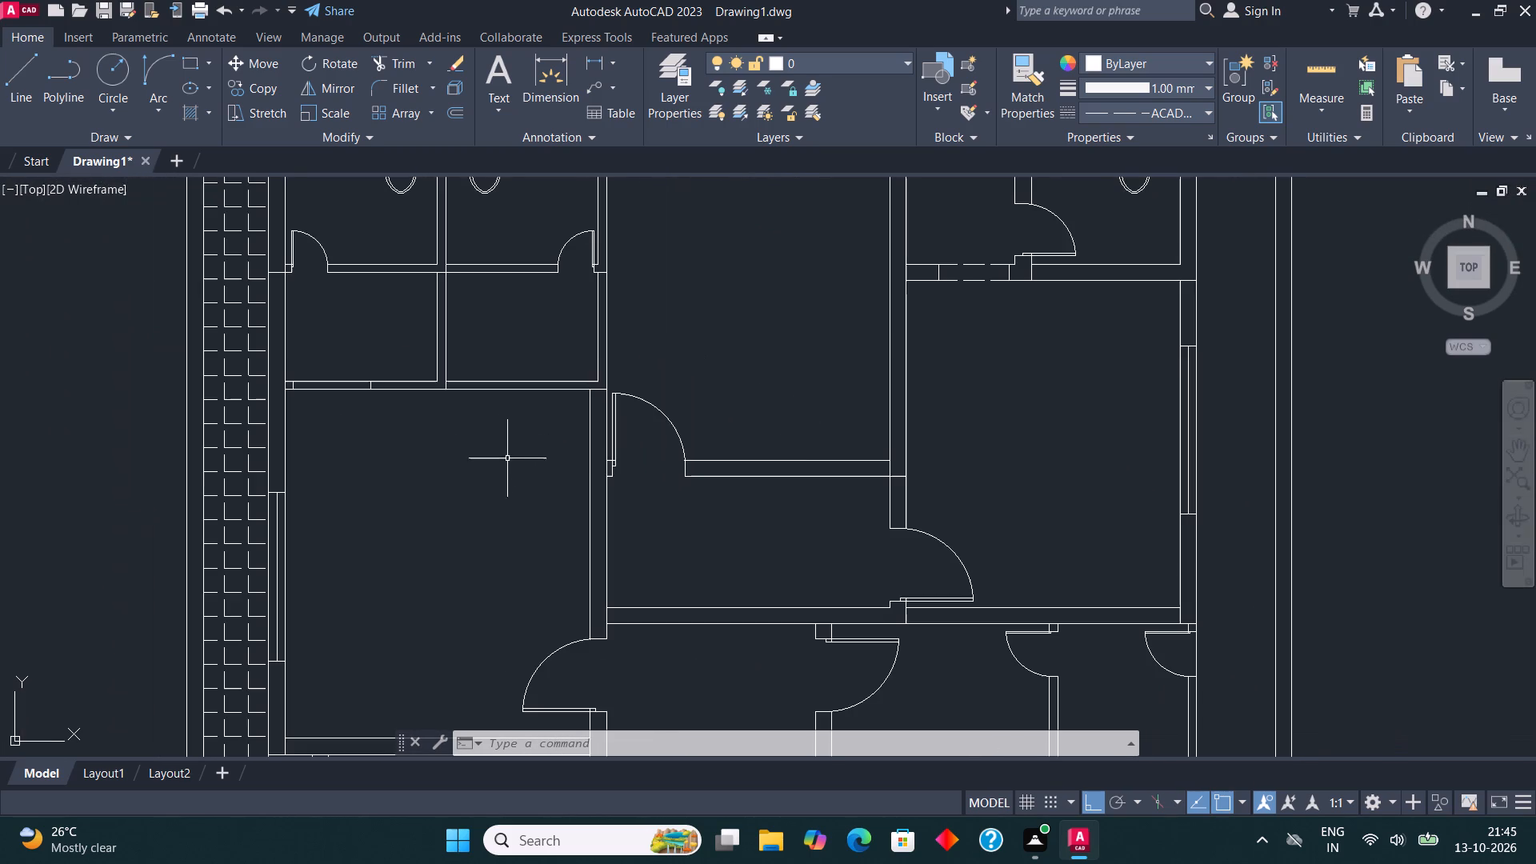
middle_drag(586, 454, 546, 399)
middle_drag(598, 501, 598, 447)
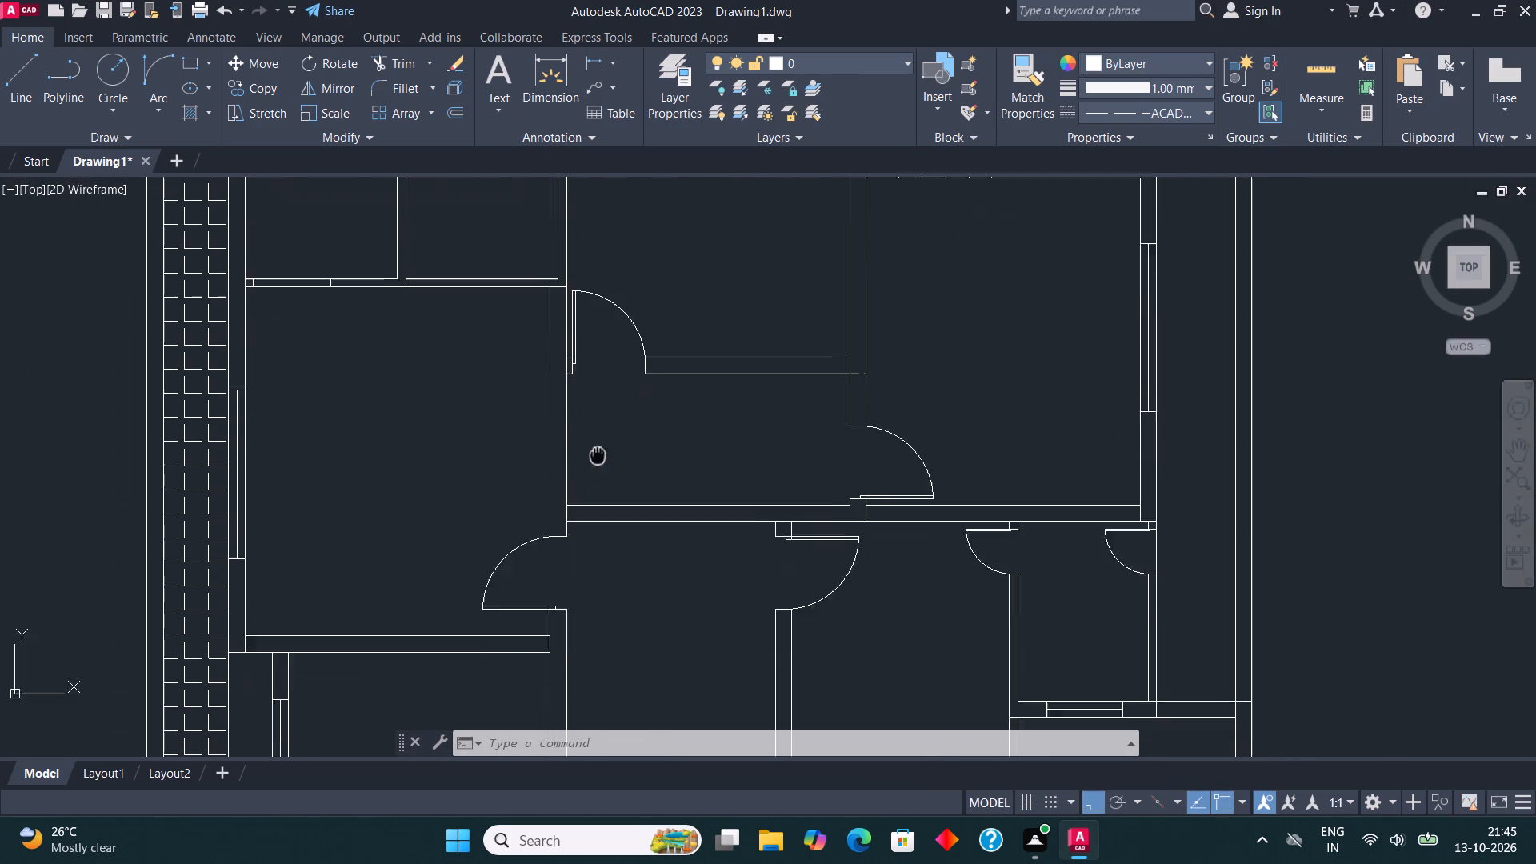
middle_drag(598, 447, 610, 377)
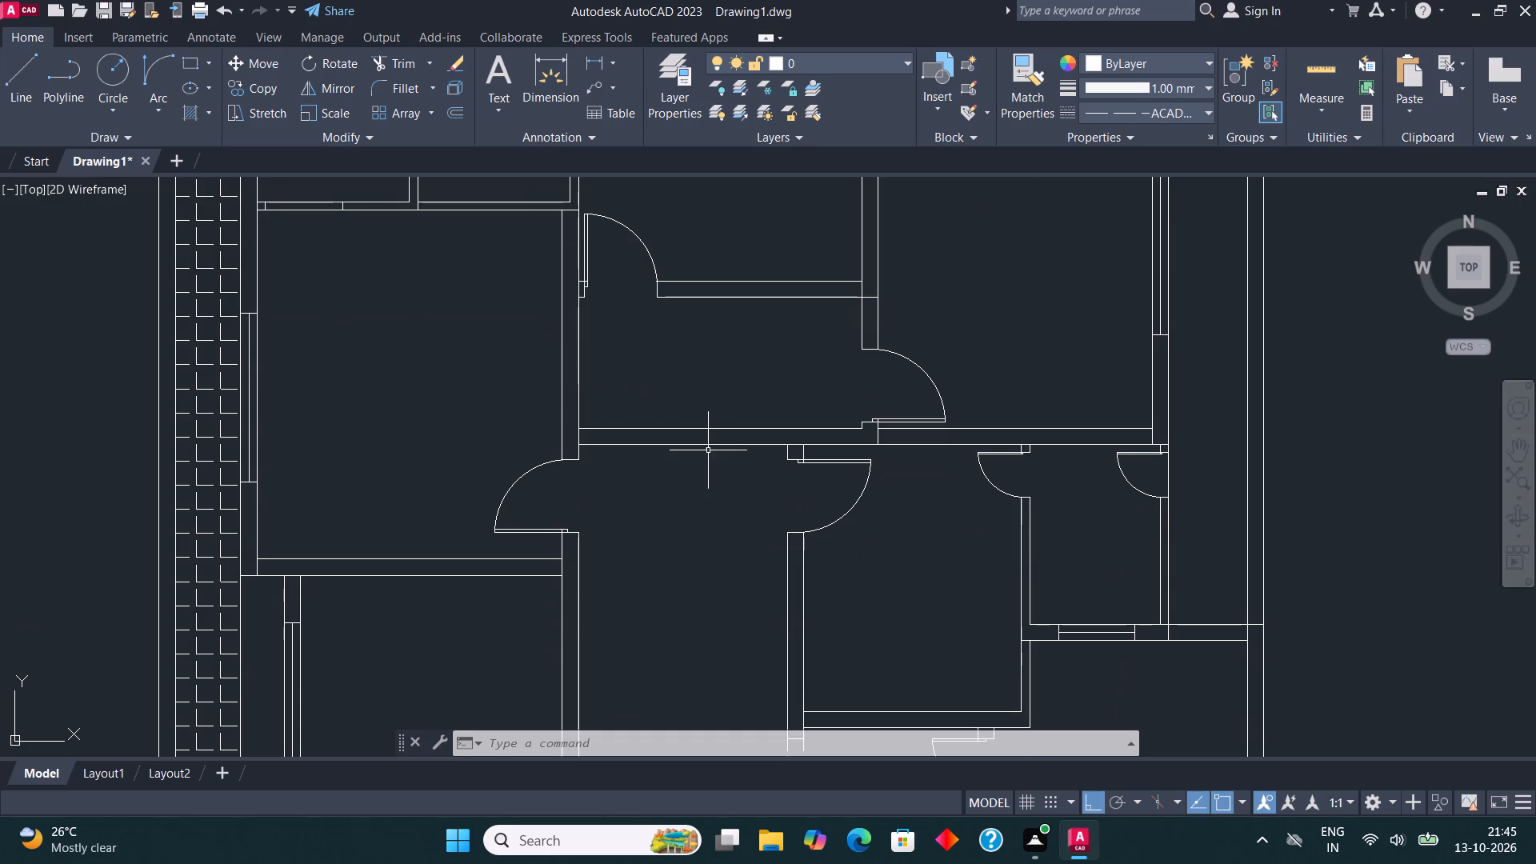
middle_drag(654, 464, 622, 404)
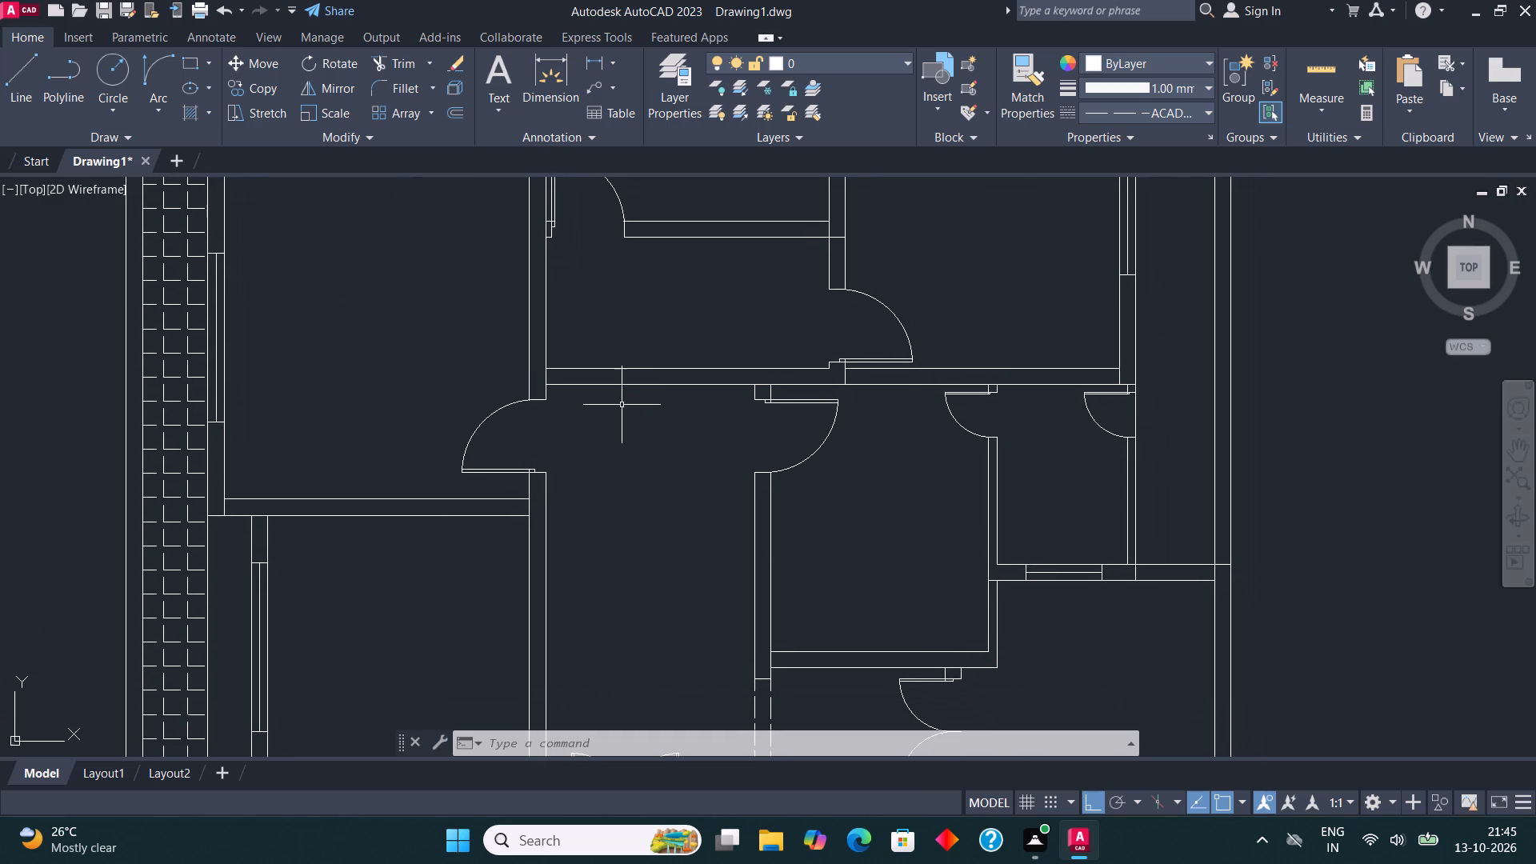
scroll(692, 457, down, 1)
middle_drag(707, 462, 682, 395)
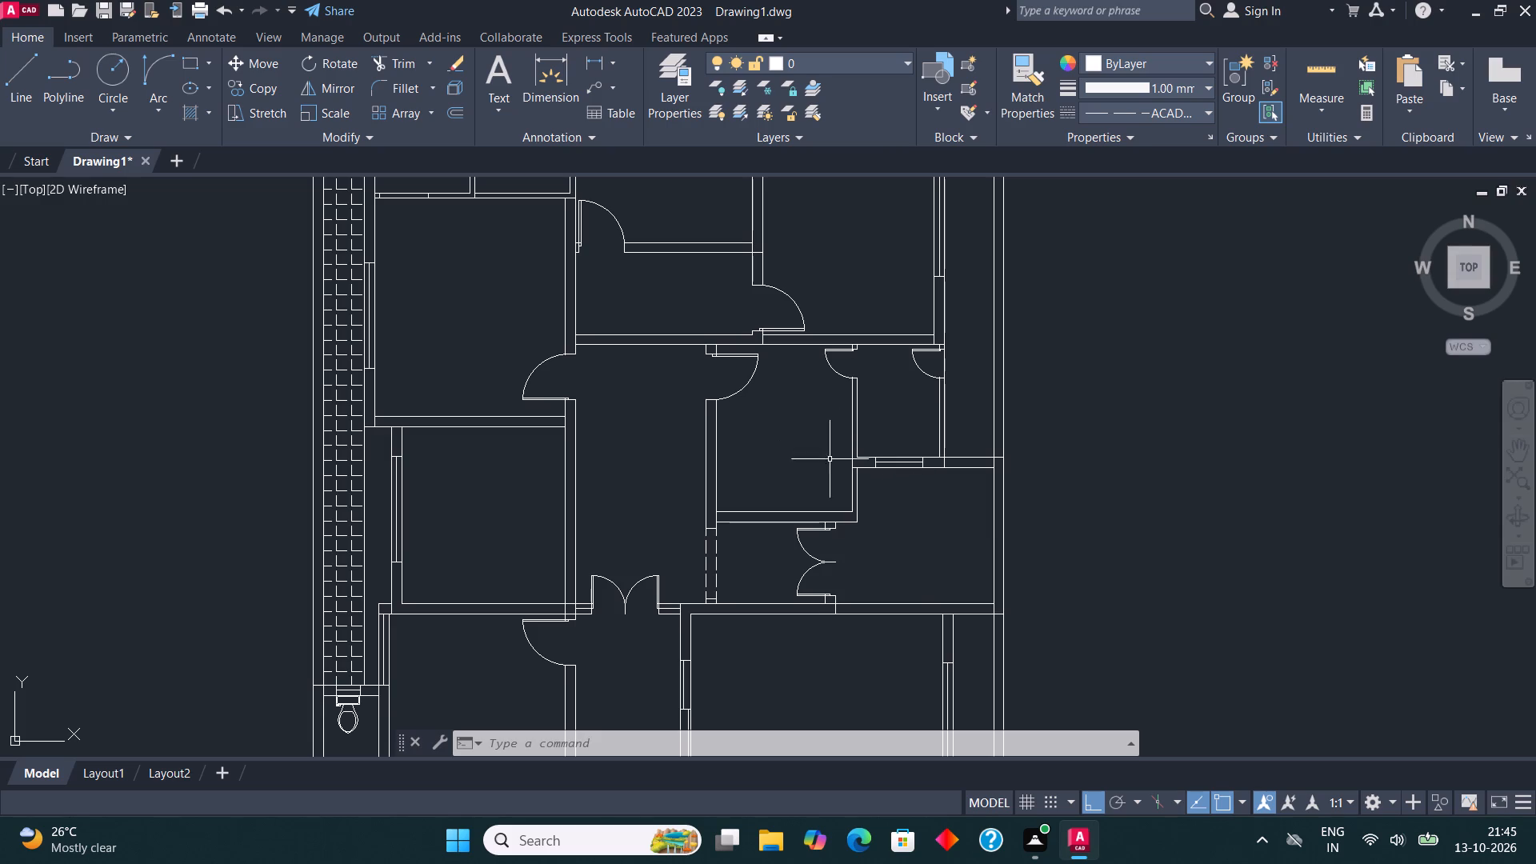
middle_drag(824, 454, 816, 302)
scroll(807, 343, down, 2)
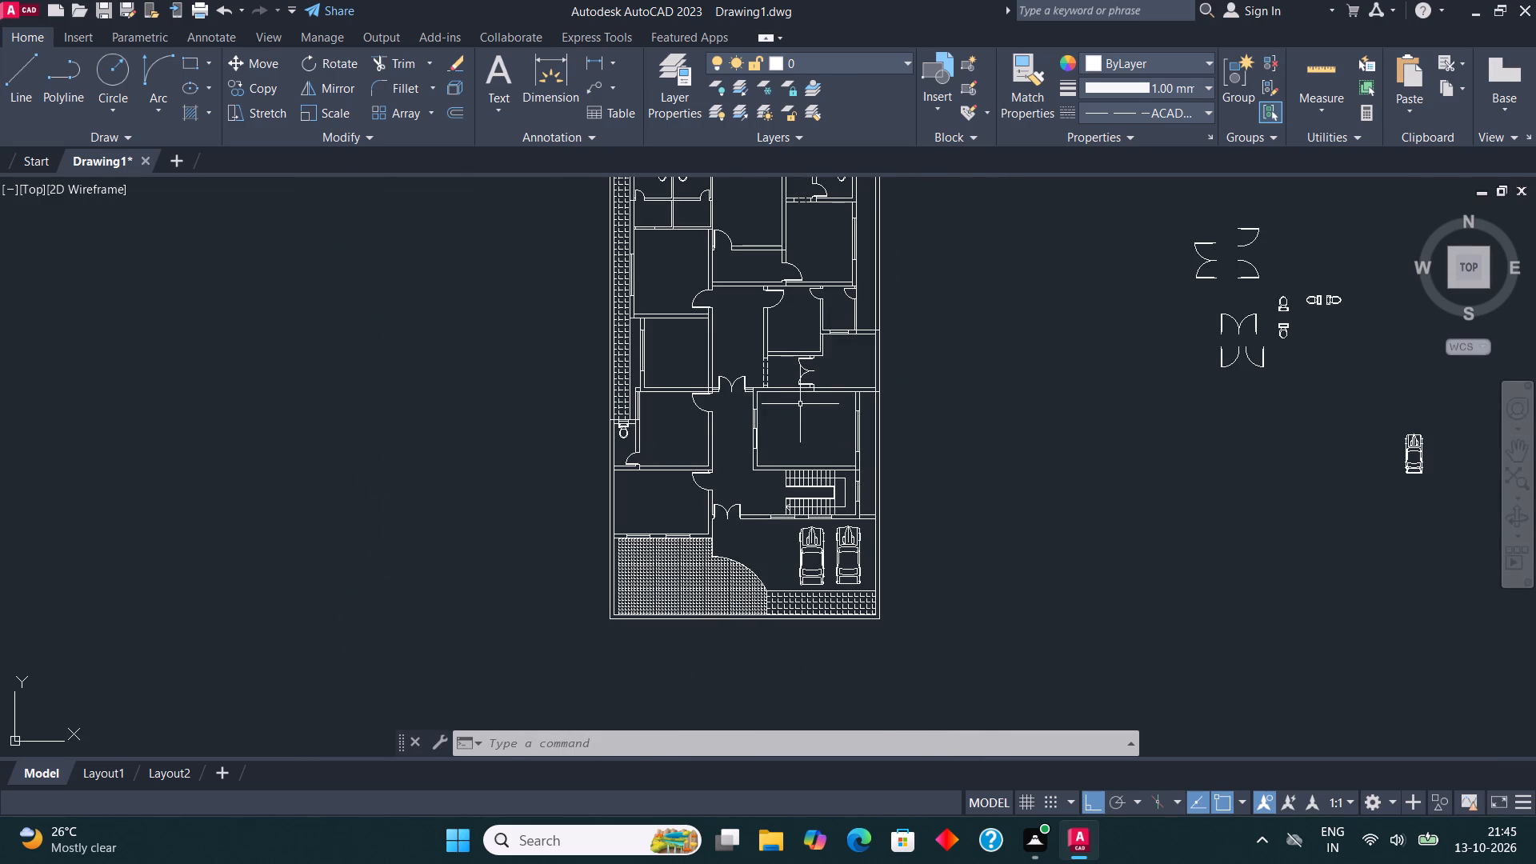
middle_drag(786, 312, 777, 710)
scroll(681, 625, up, 3)
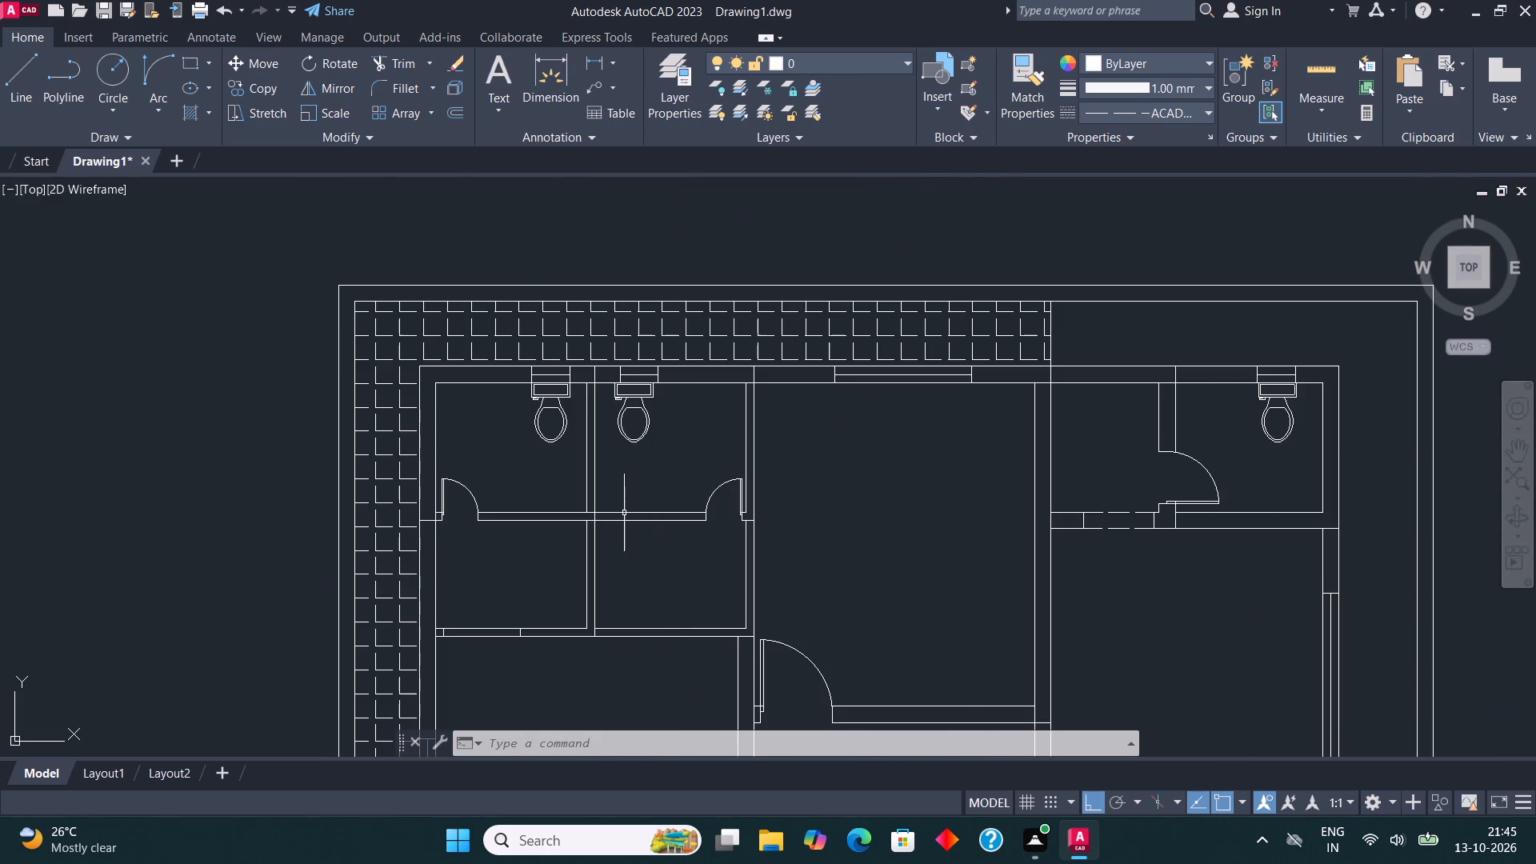
scroll(553, 480, up, 2)
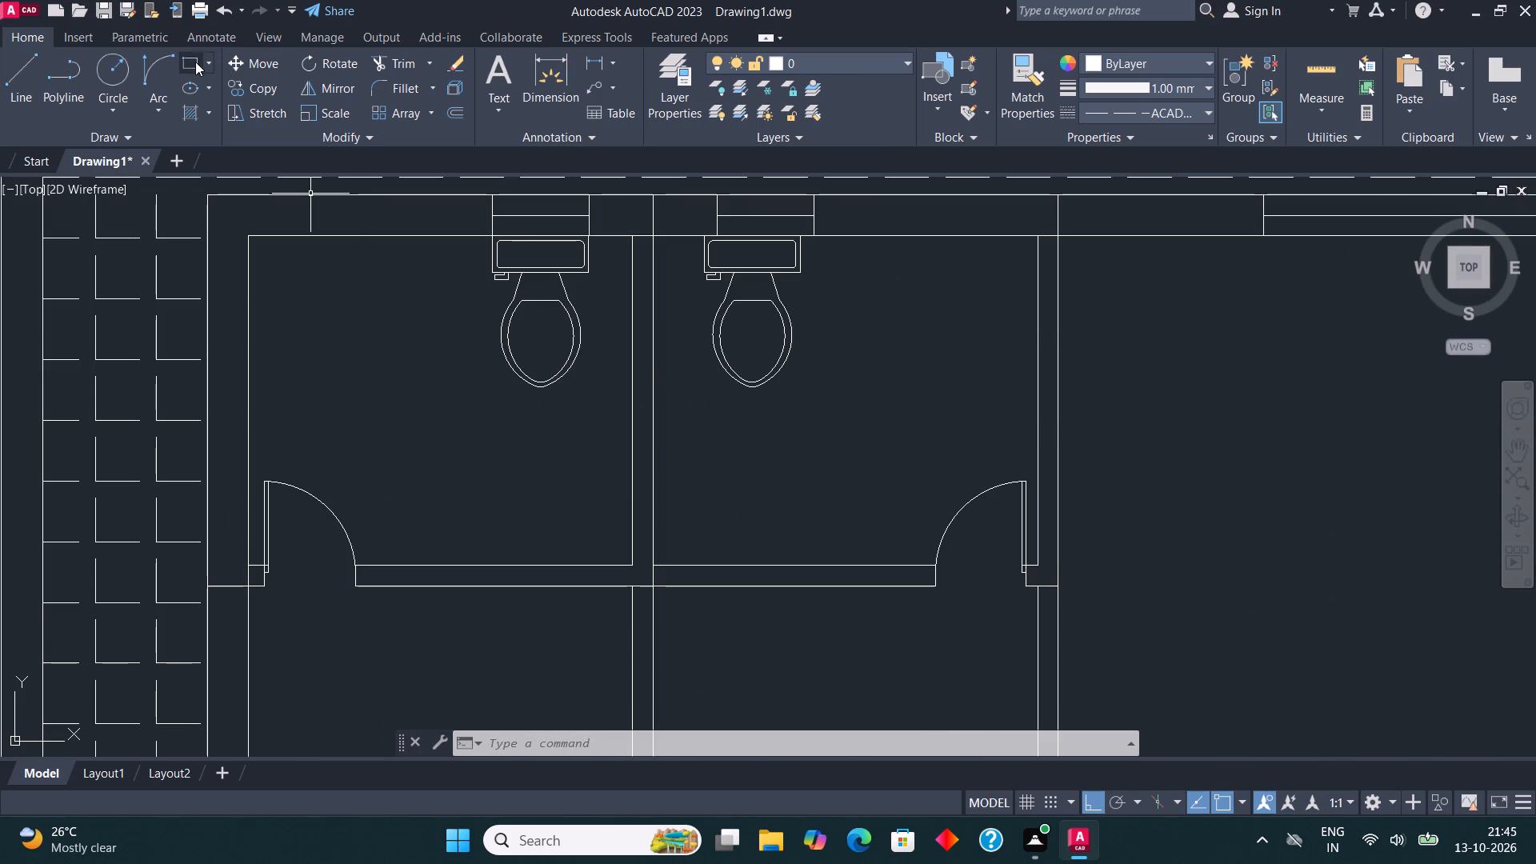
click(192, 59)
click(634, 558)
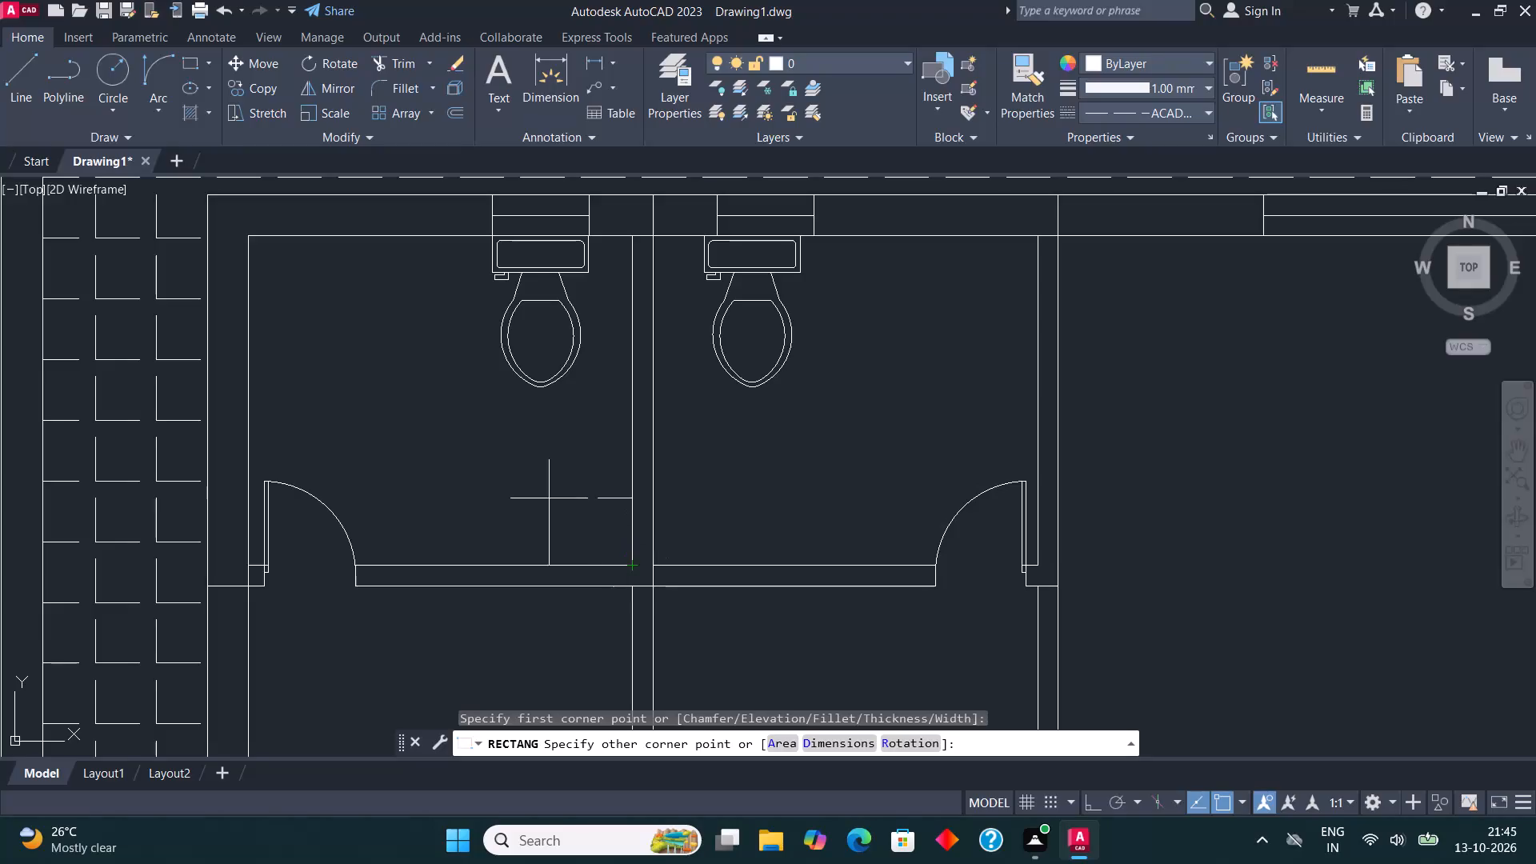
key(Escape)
Set the current linetype to ByLayer.
text(li)
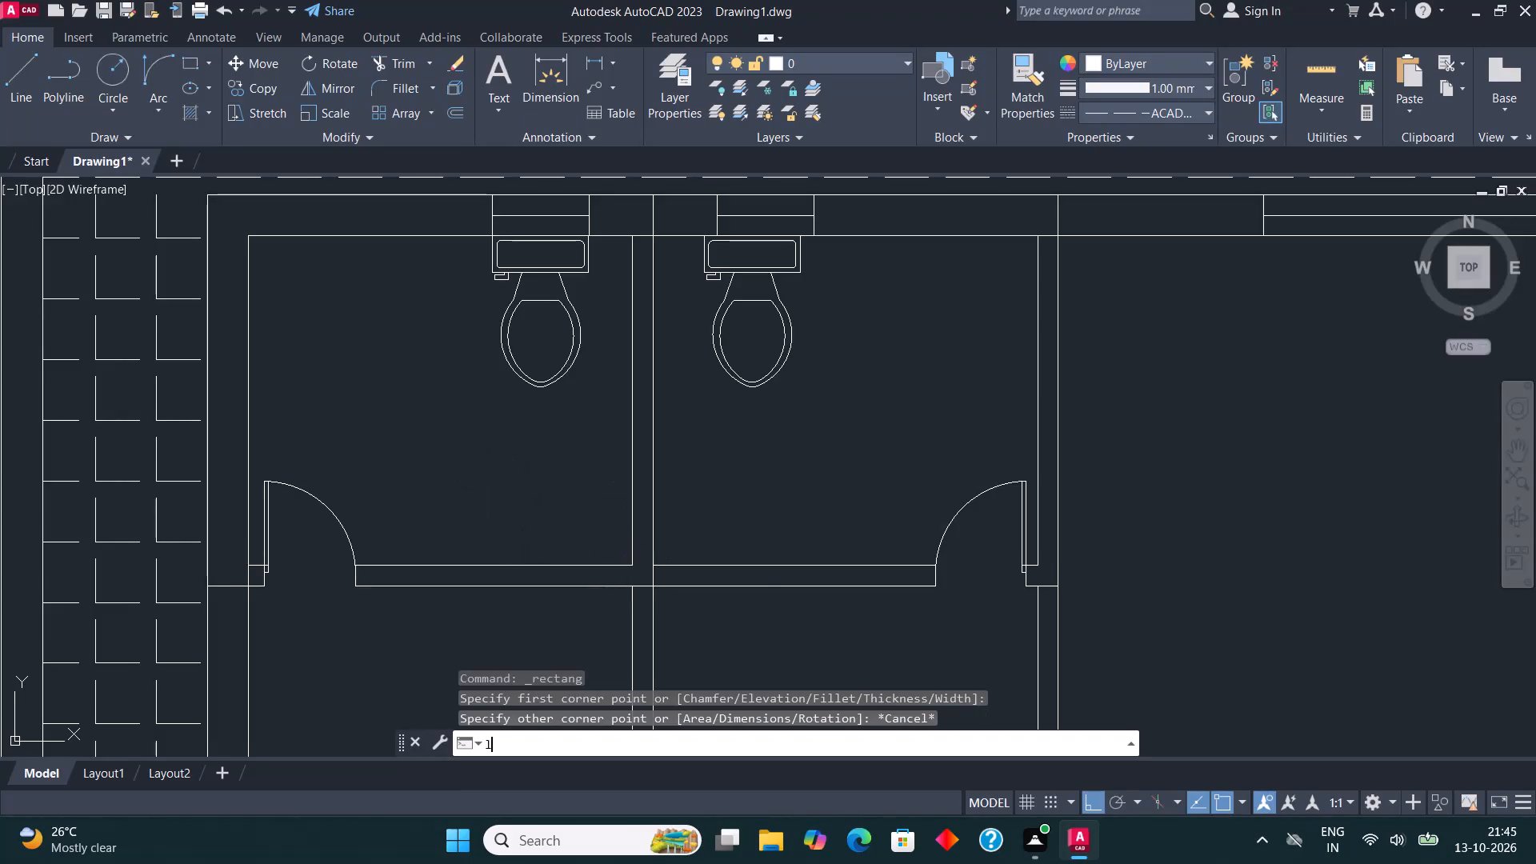
click(541, 582)
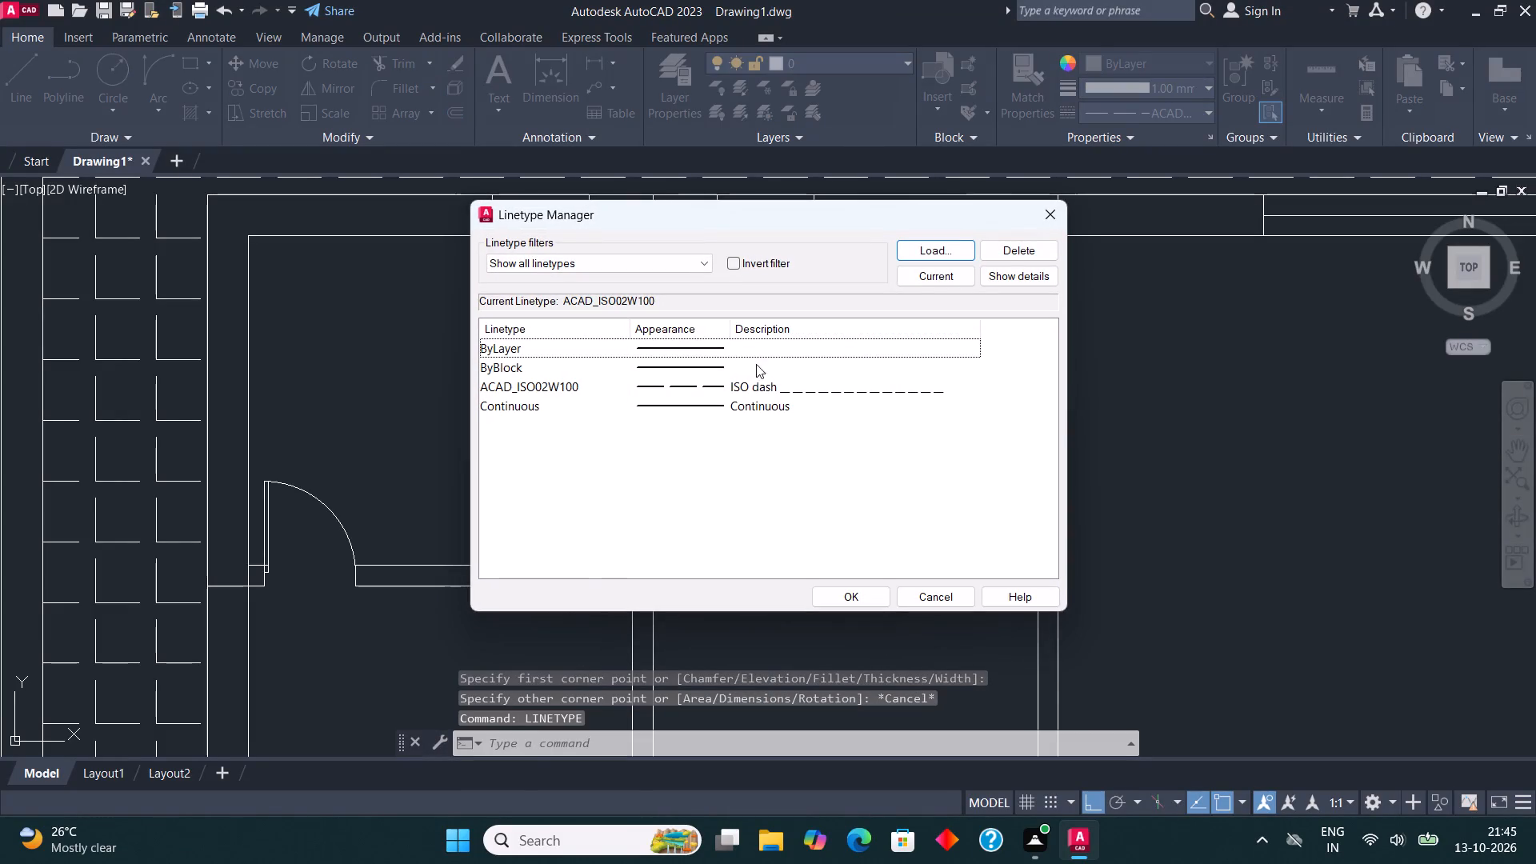
click(739, 340)
click(942, 275)
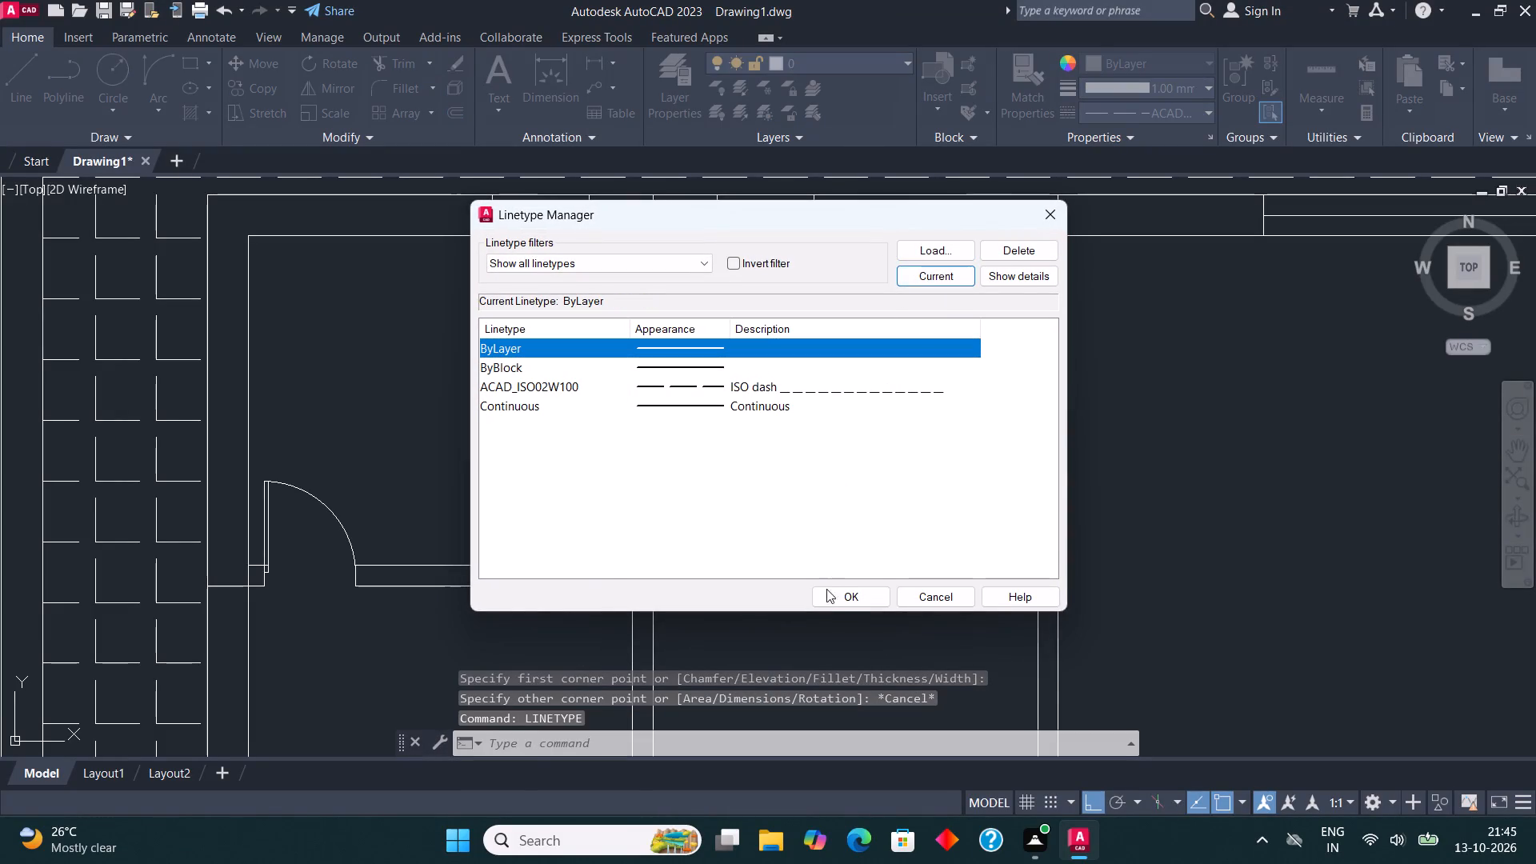
click(837, 599)
Draw a solid rectangle for the washbasin counter in the south-east corner of the westernmost north-west toilet.
click(190, 60)
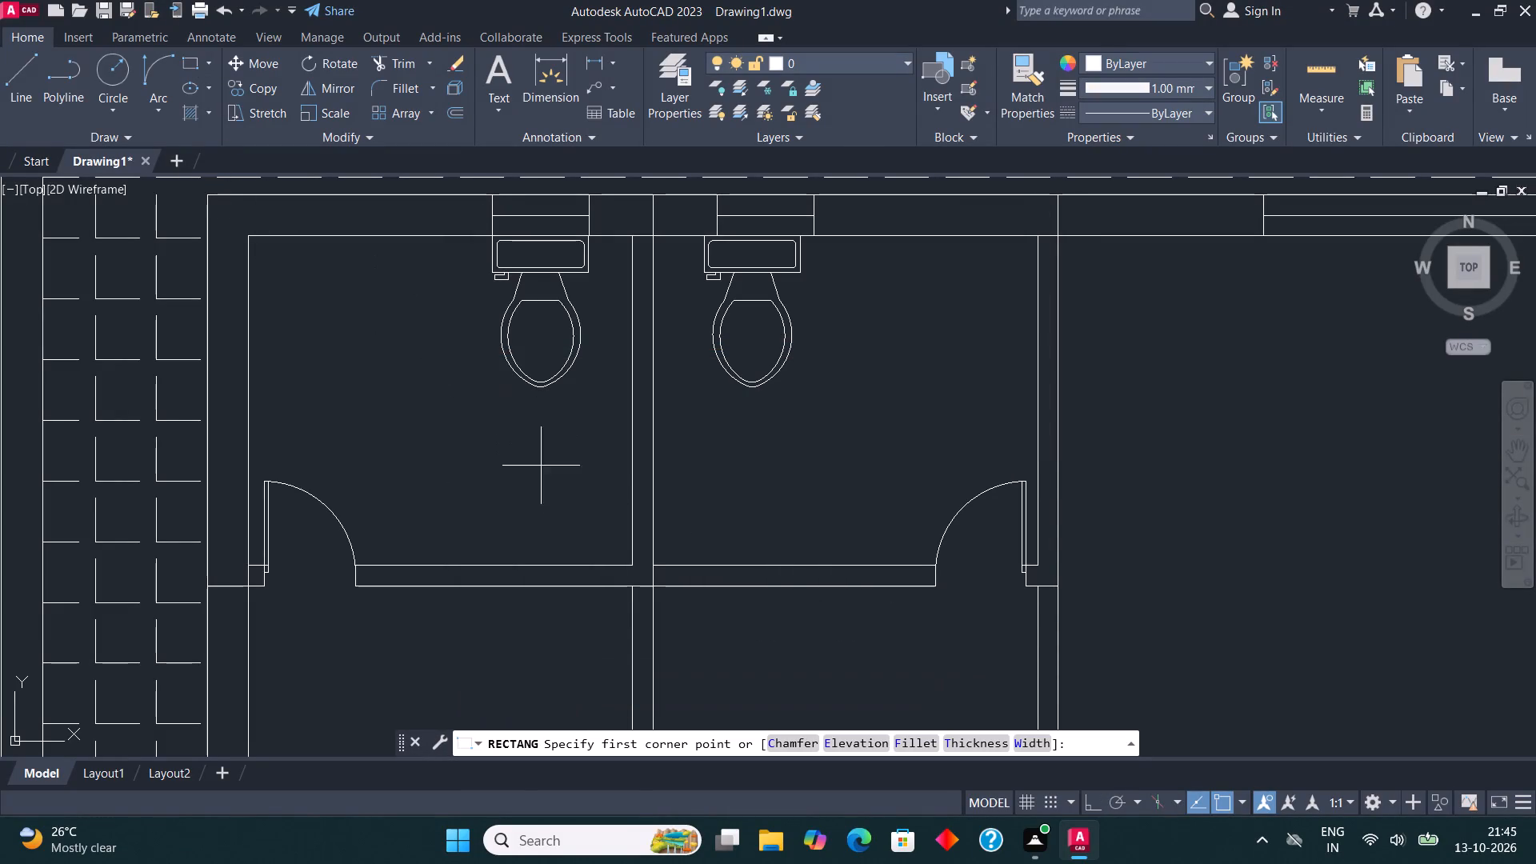
click(629, 562)
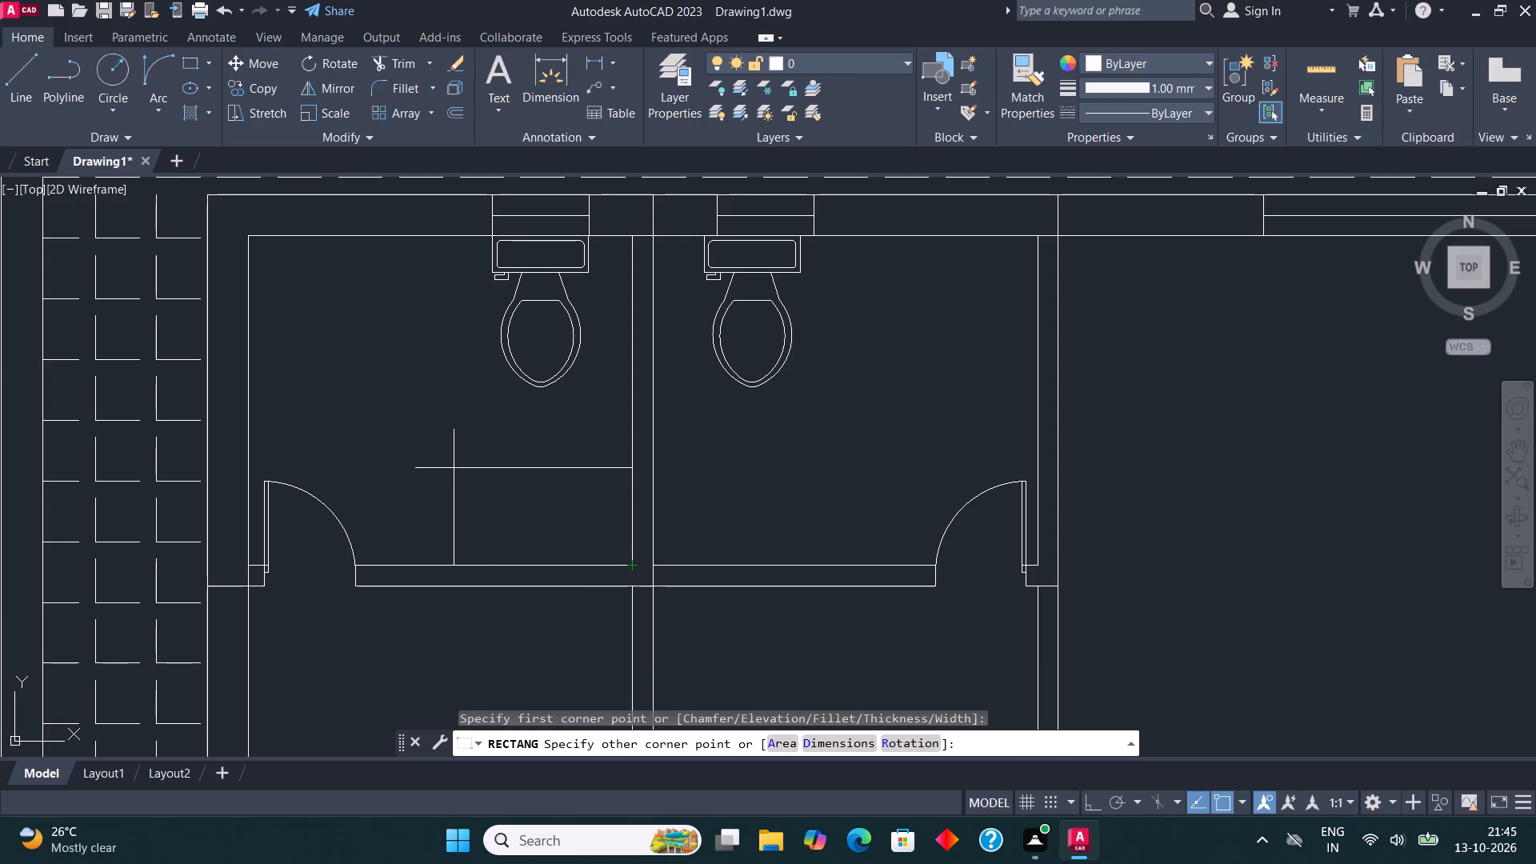
click(451, 469)
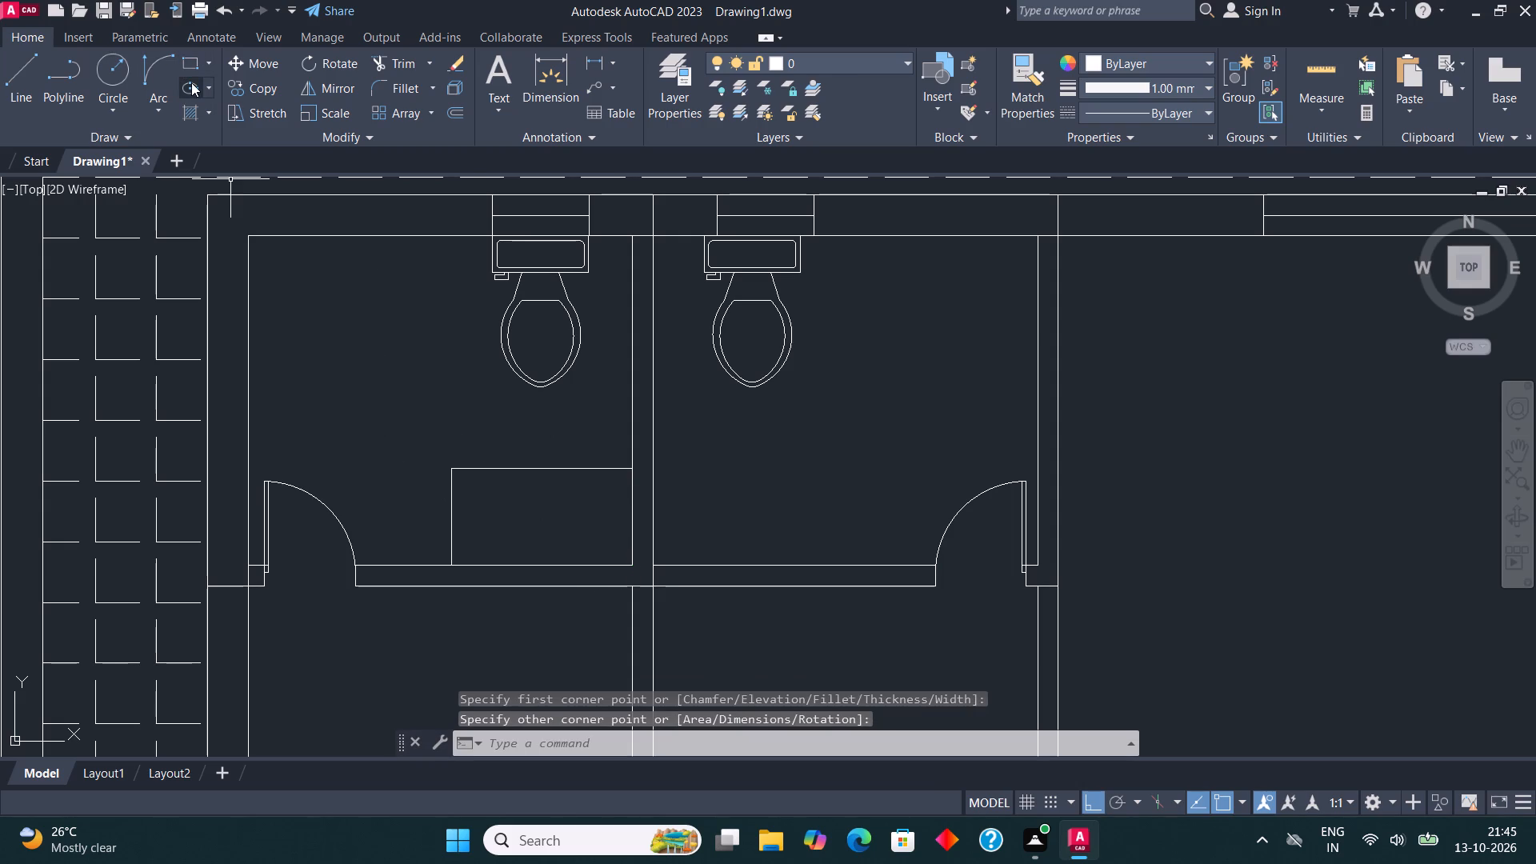
Draw a horizontal ellipse for the basin bowl on the new counter rectangle.
click(191, 82)
scroll(488, 528, up, 1)
click(502, 510)
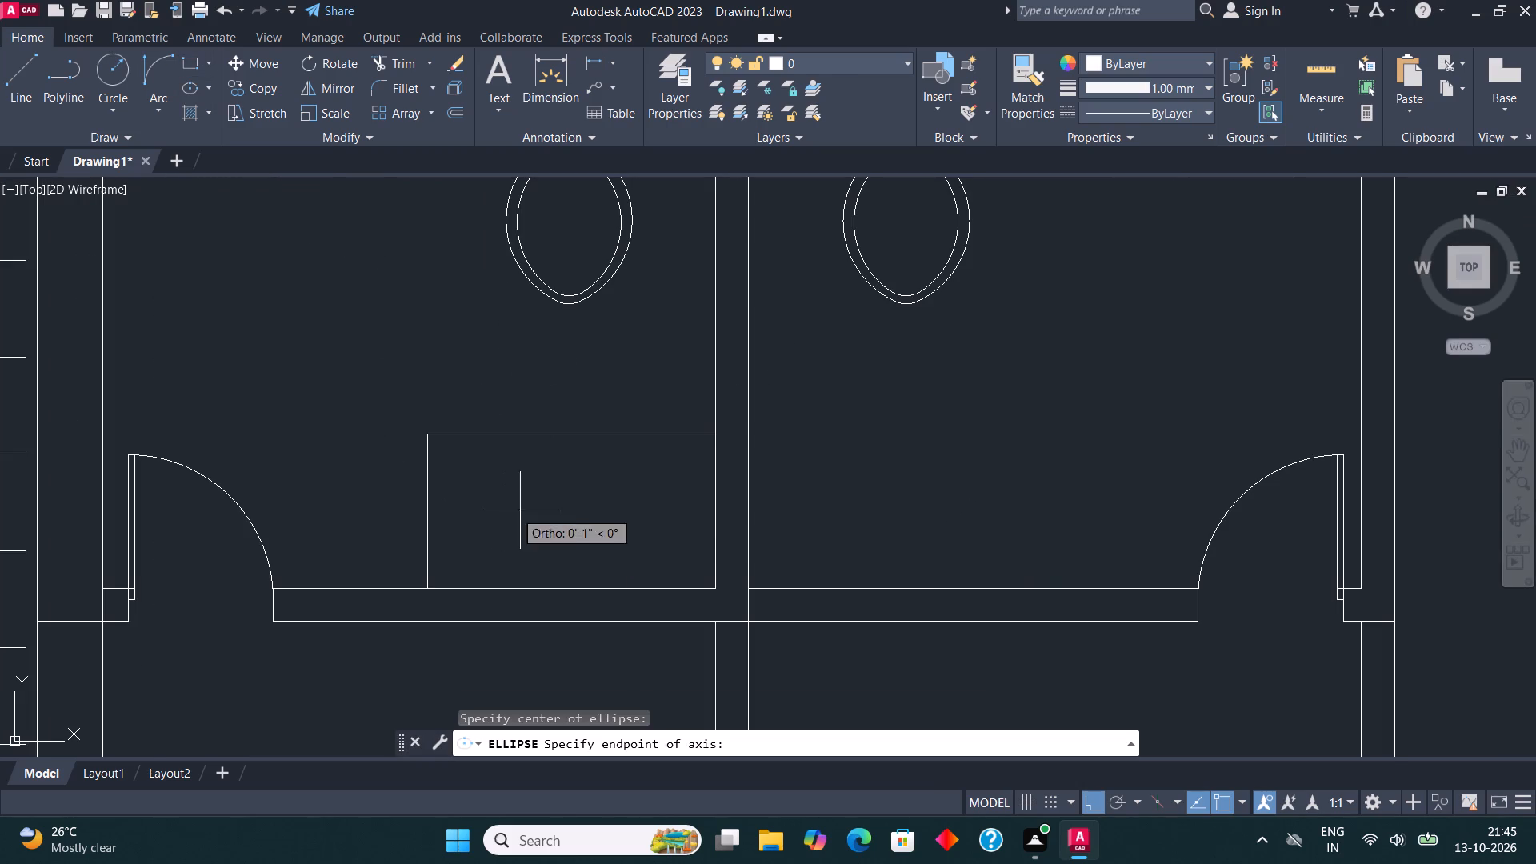
click(613, 507)
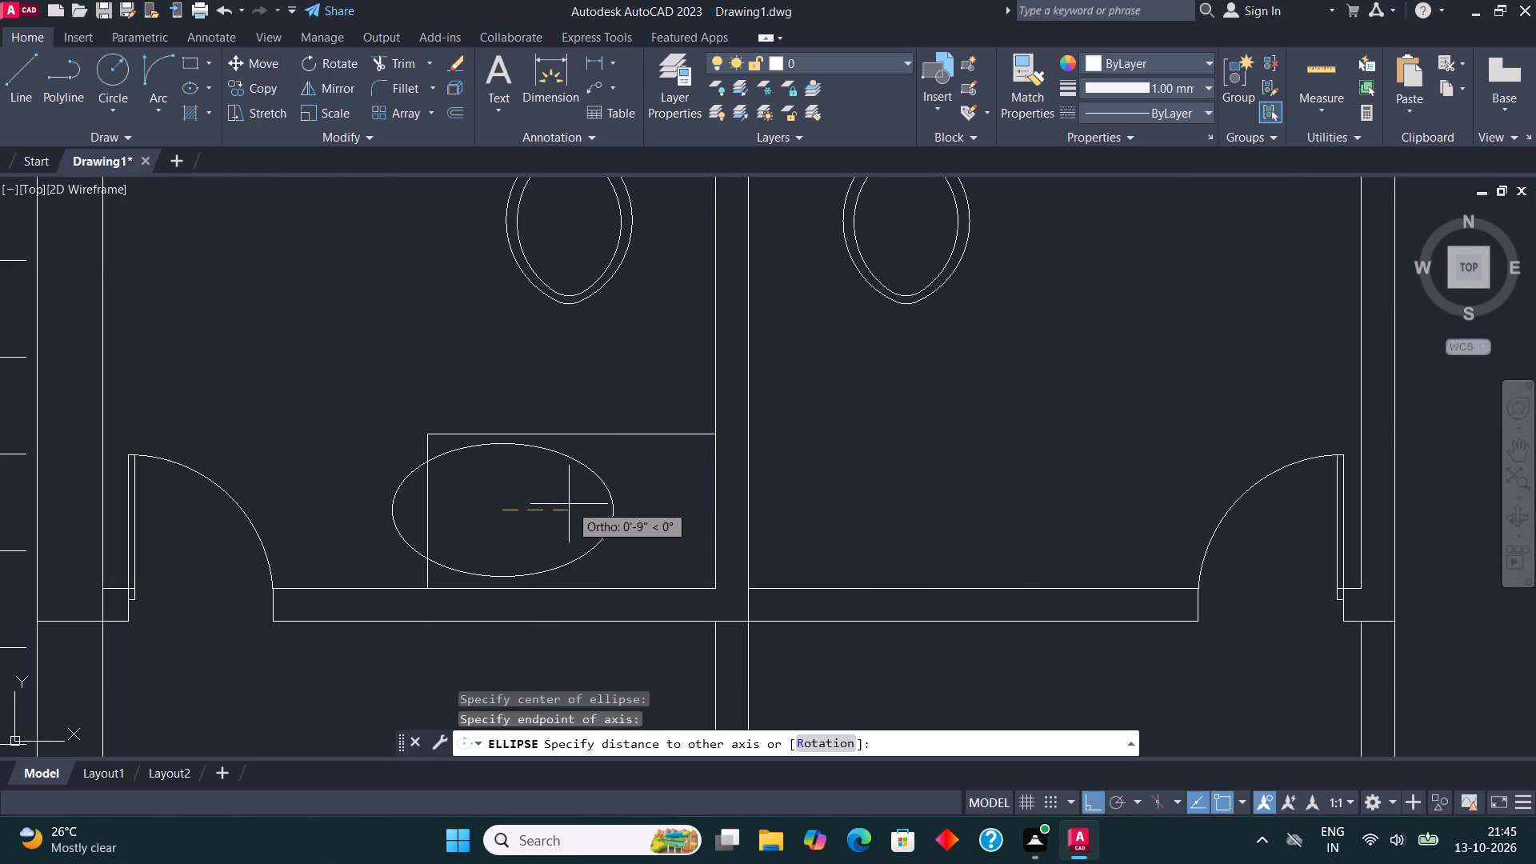
click(559, 499)
Move the ellipse east by its centre so that it sits in the middle of the counter rectangle.
scroll(557, 495, up, 1)
click(526, 433)
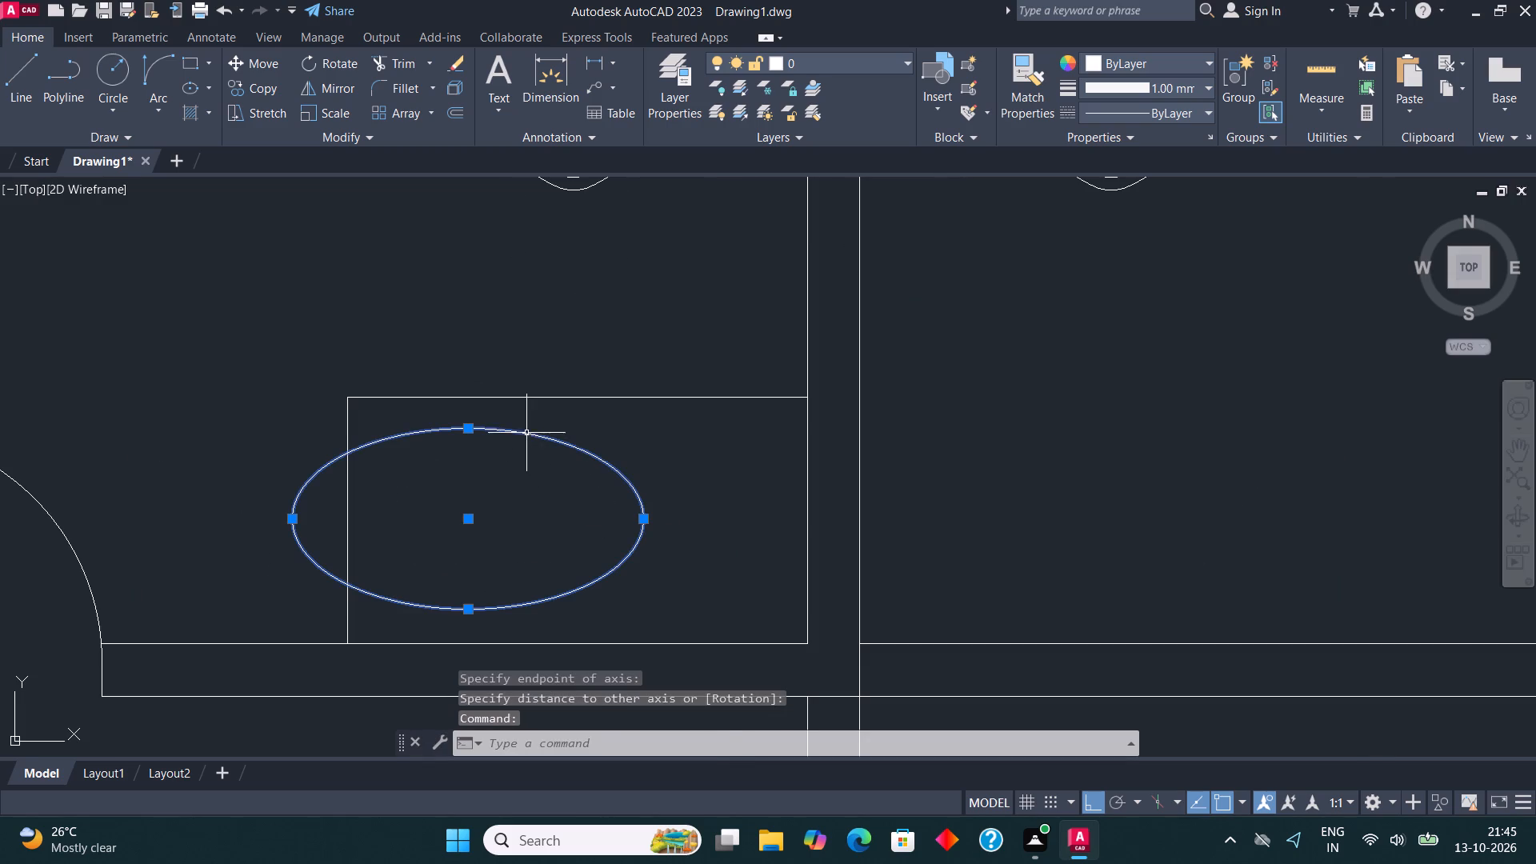
click(262, 59)
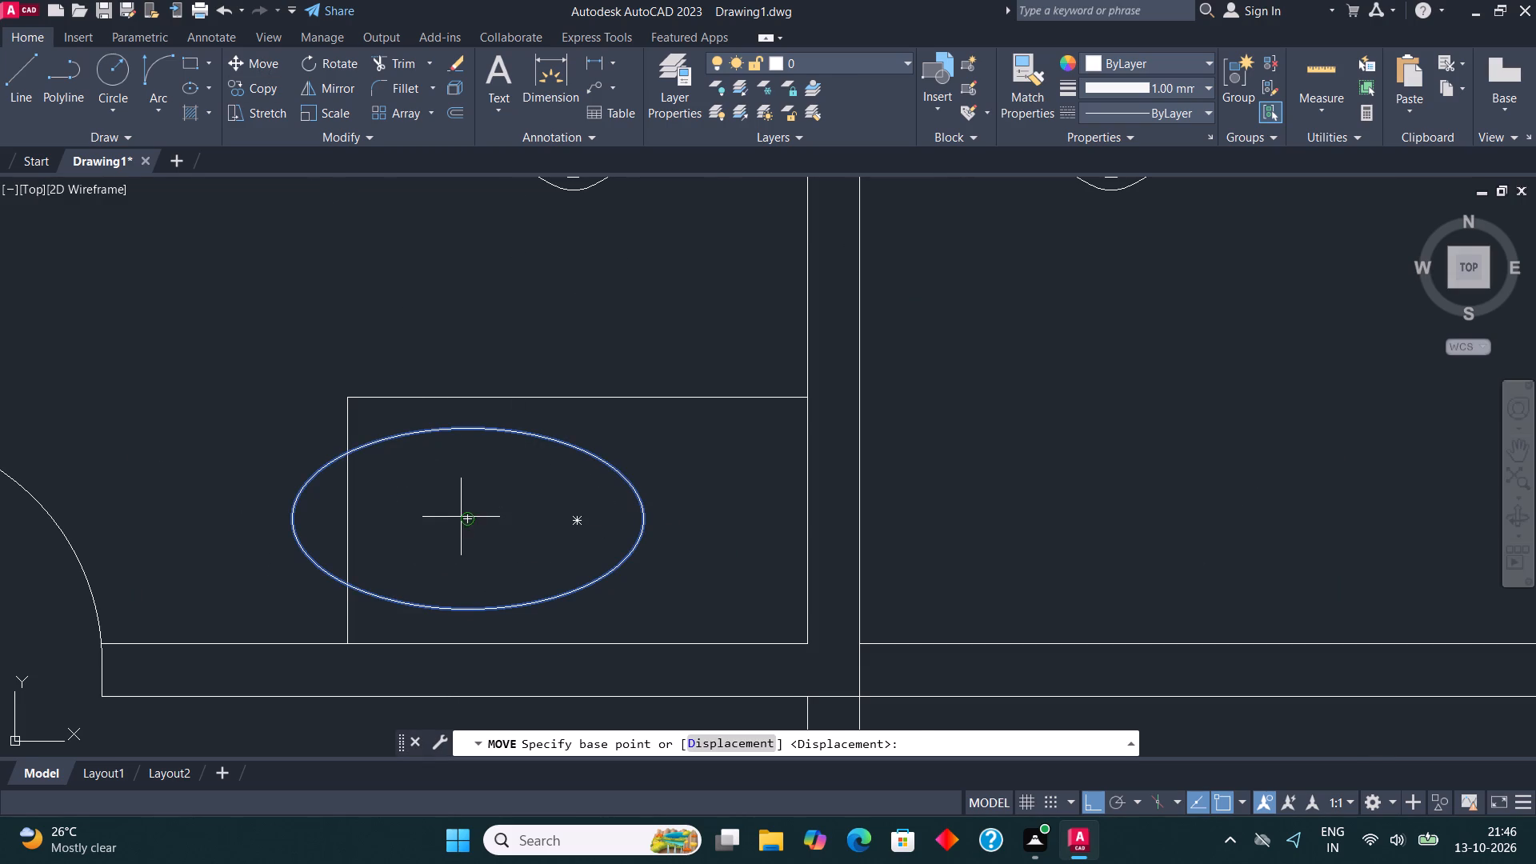
click(460, 517)
click(579, 532)
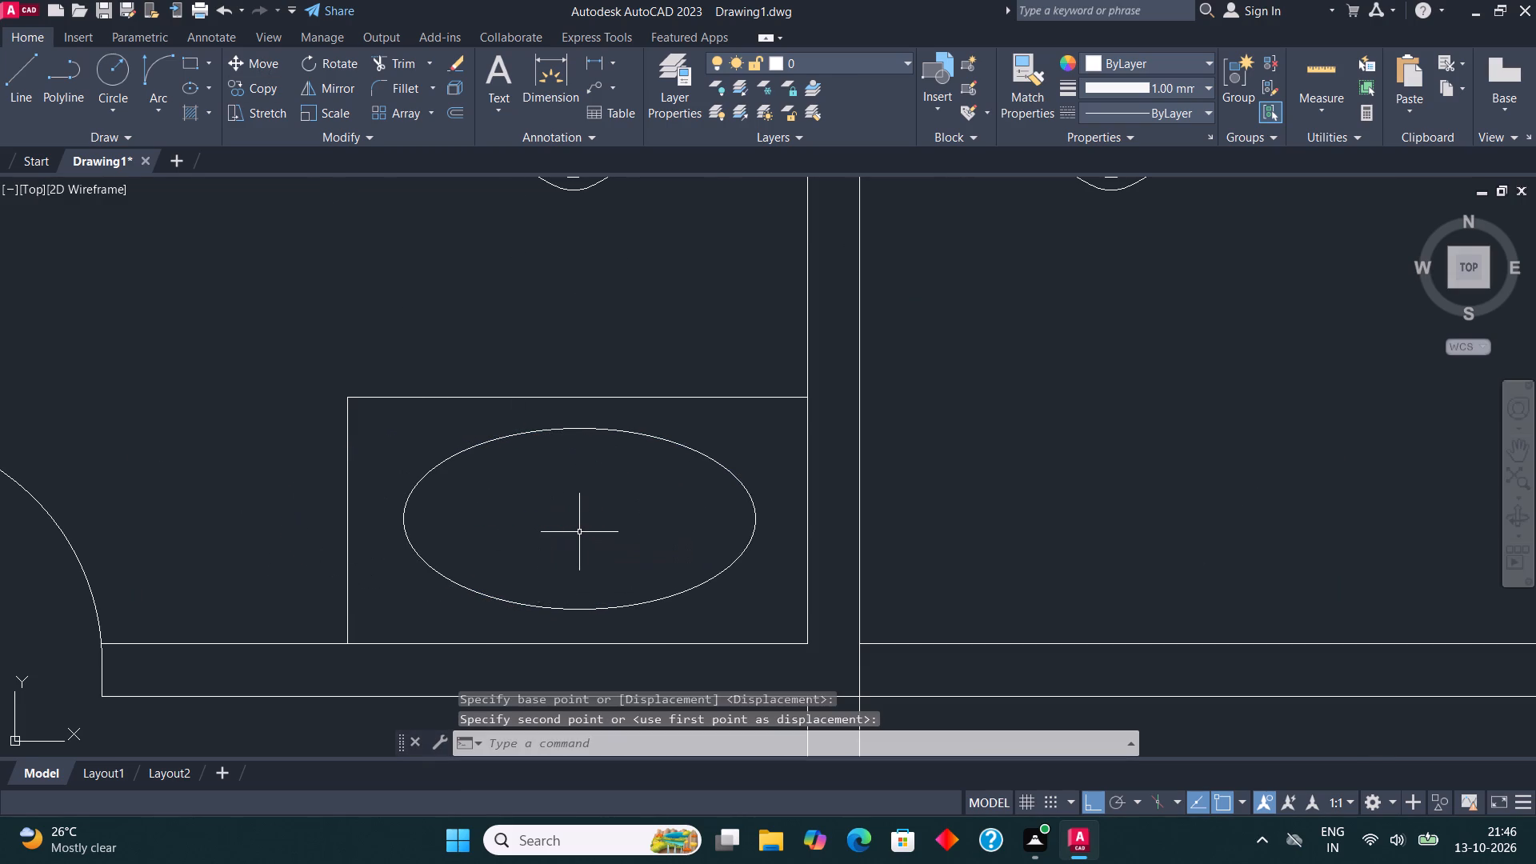
Draw a tiny drain circle at the centre of the basin ellipse.
click(113, 67)
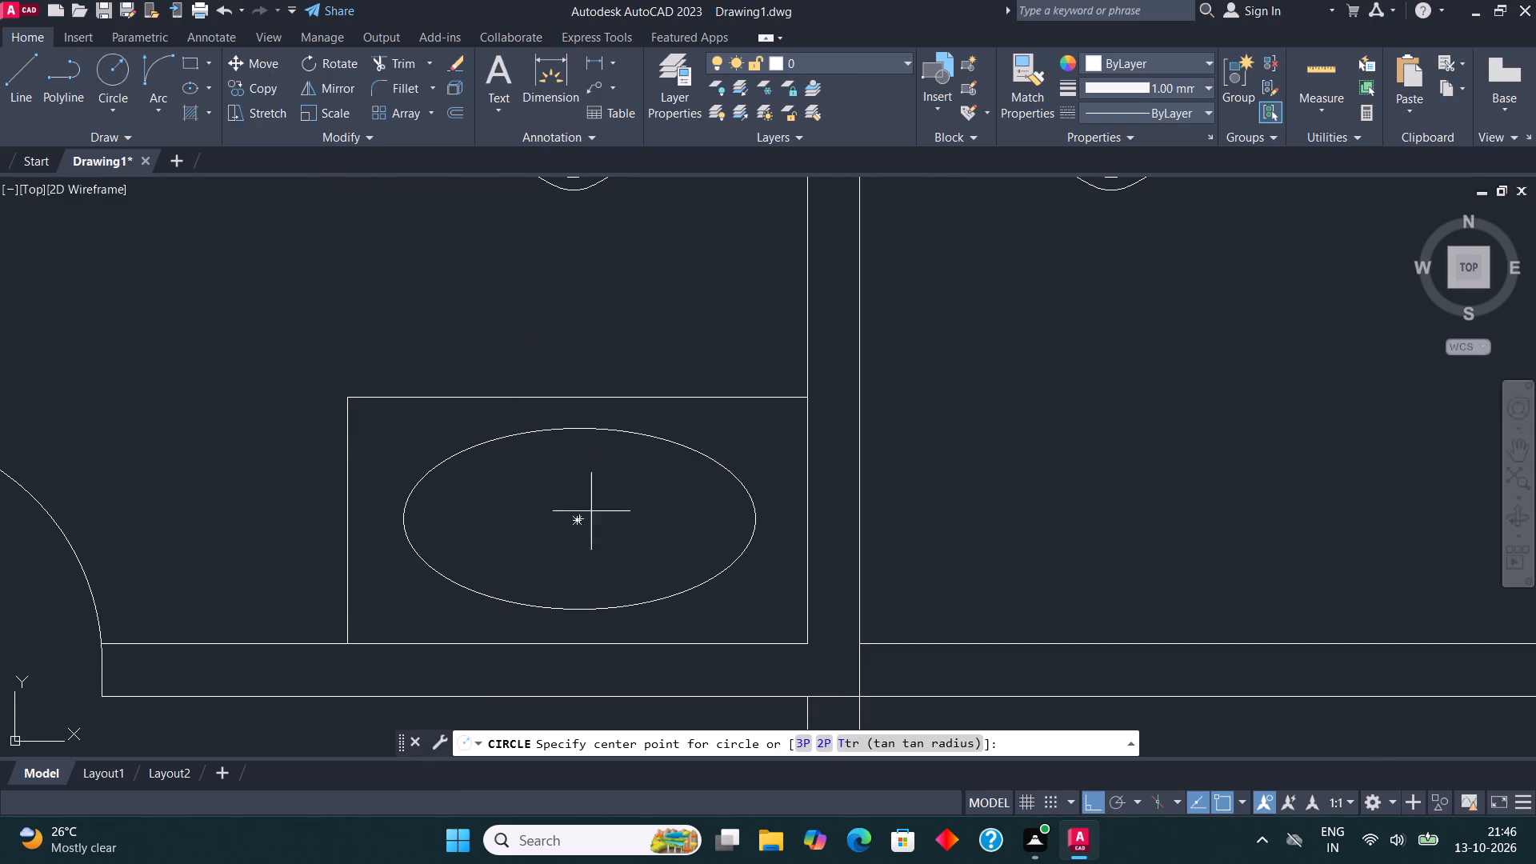
click(582, 518)
click(587, 521)
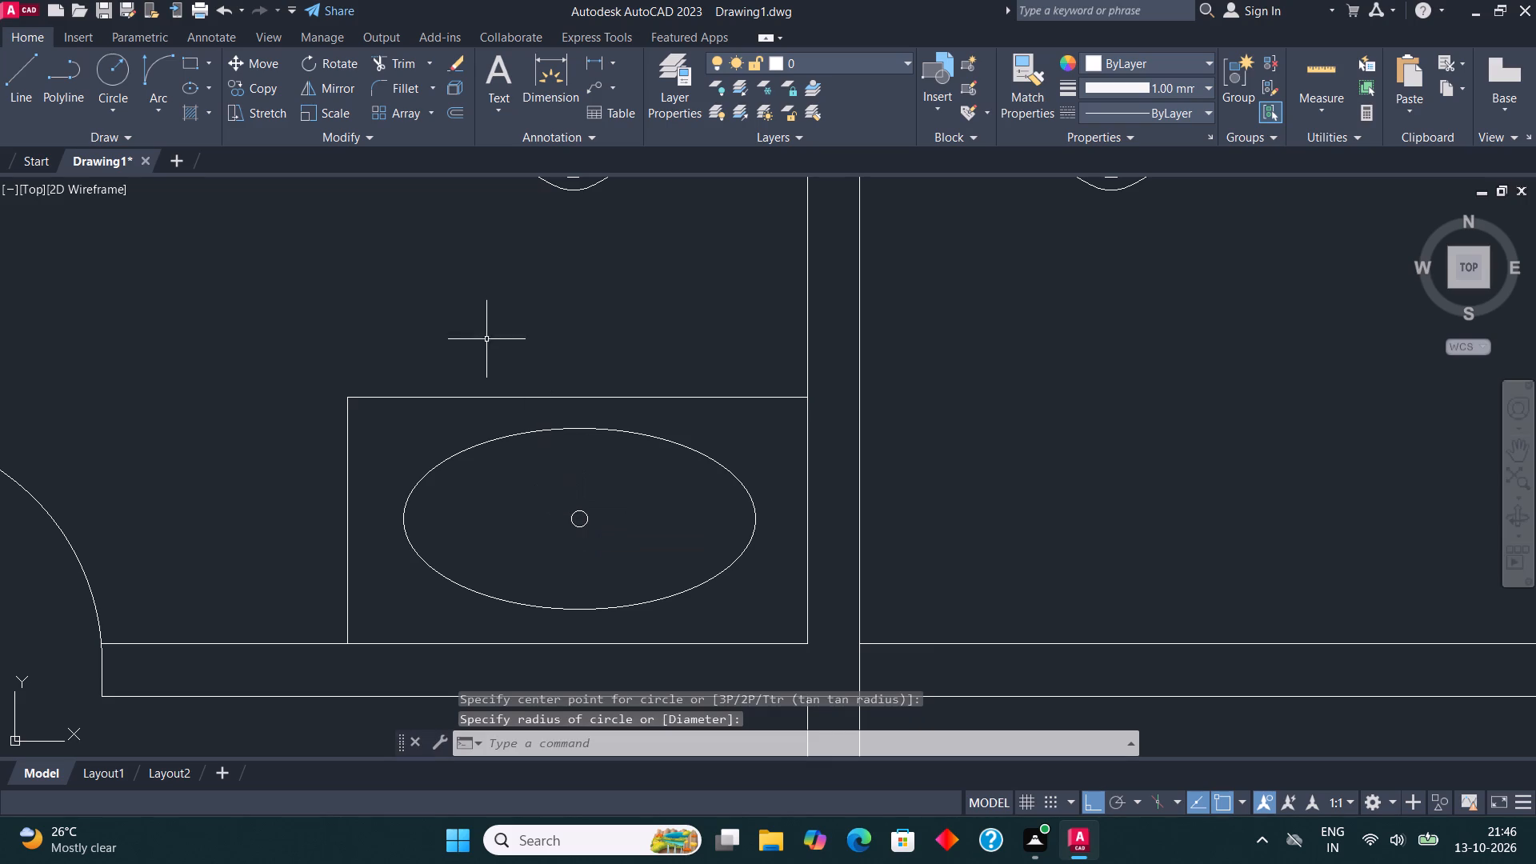
Copy the counter, ellipse and drain circle into the adjacent toilet, against the east face of the partition wall.
scroll(474, 358, down, 3)
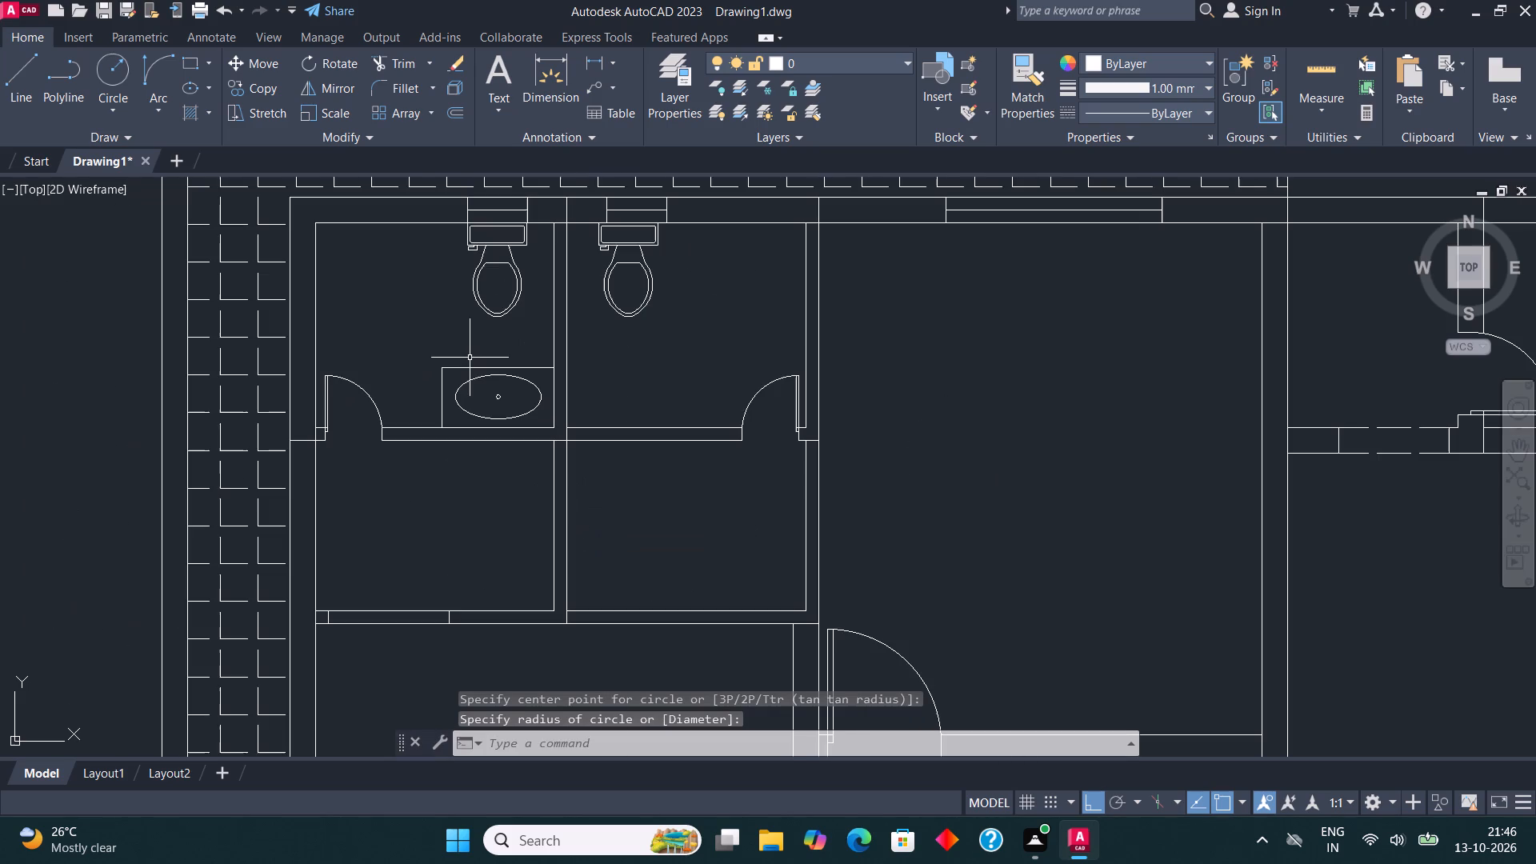
scroll(458, 428, up, 2)
click(583, 360)
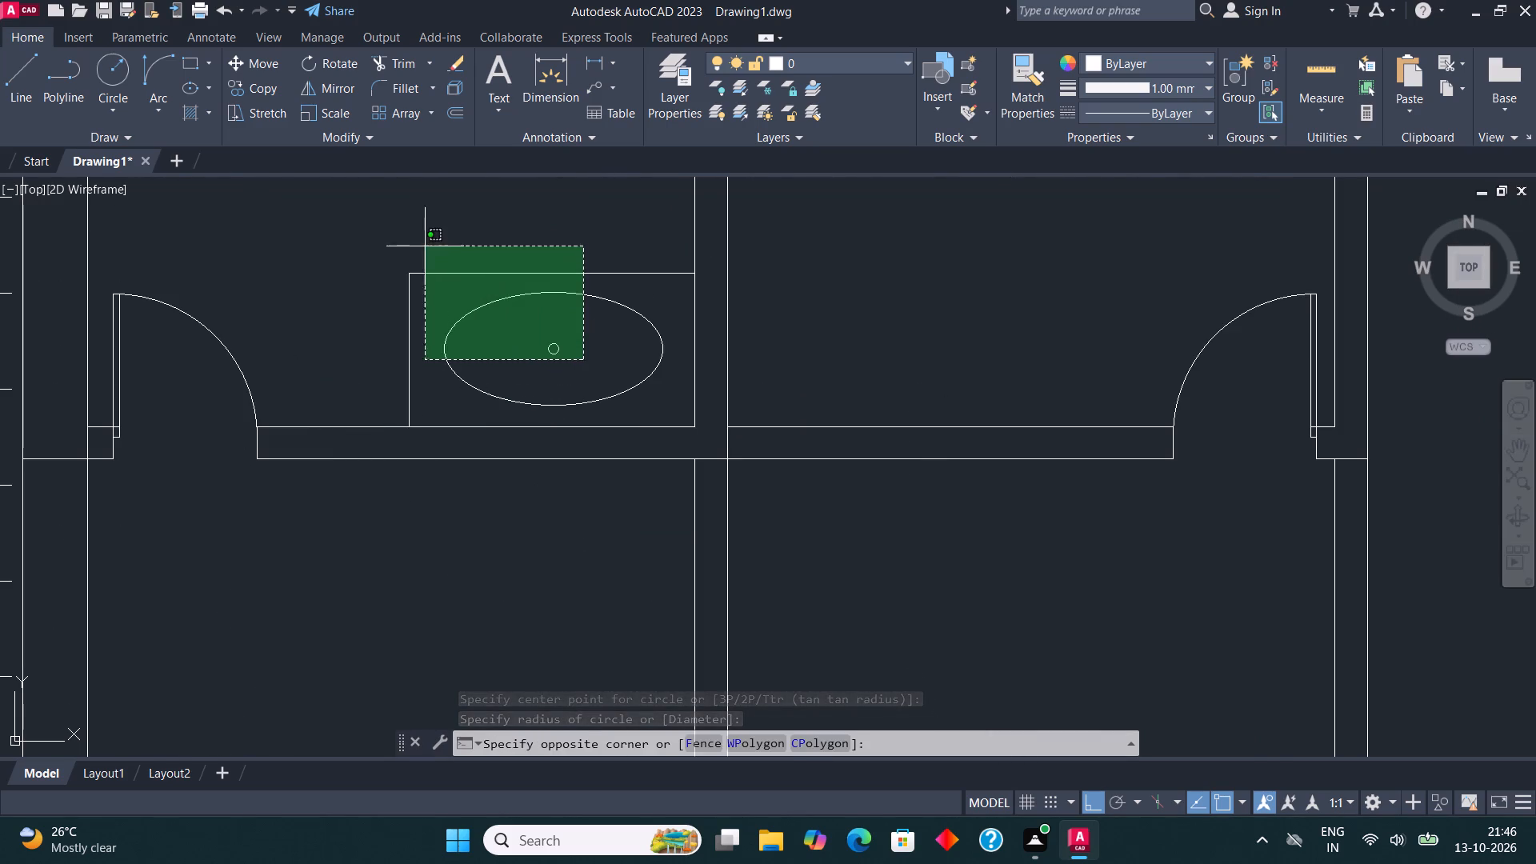
click(418, 246)
click(249, 86)
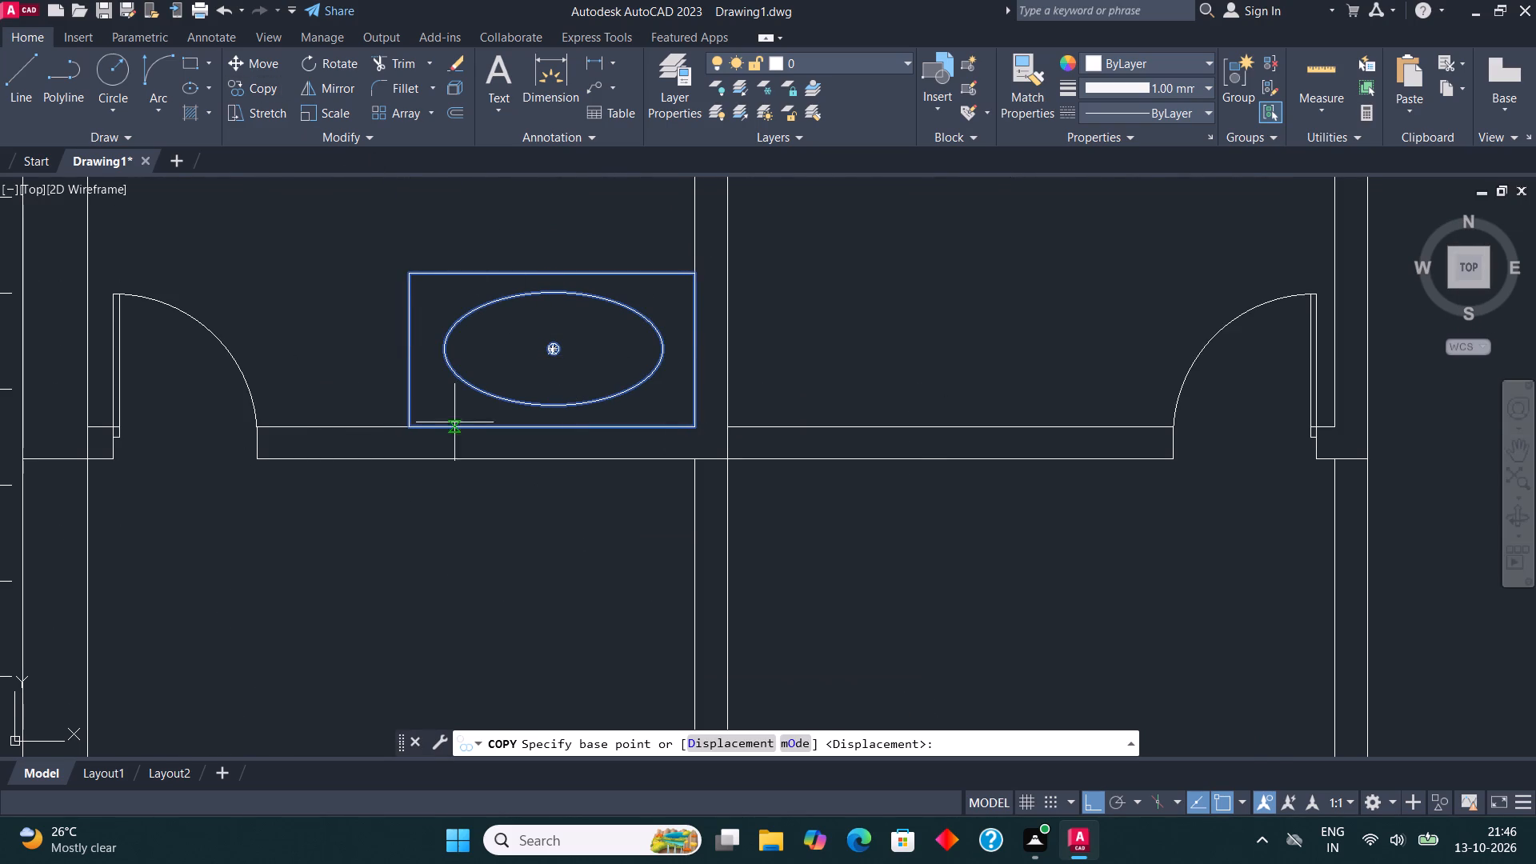
click(412, 430)
click(726, 429)
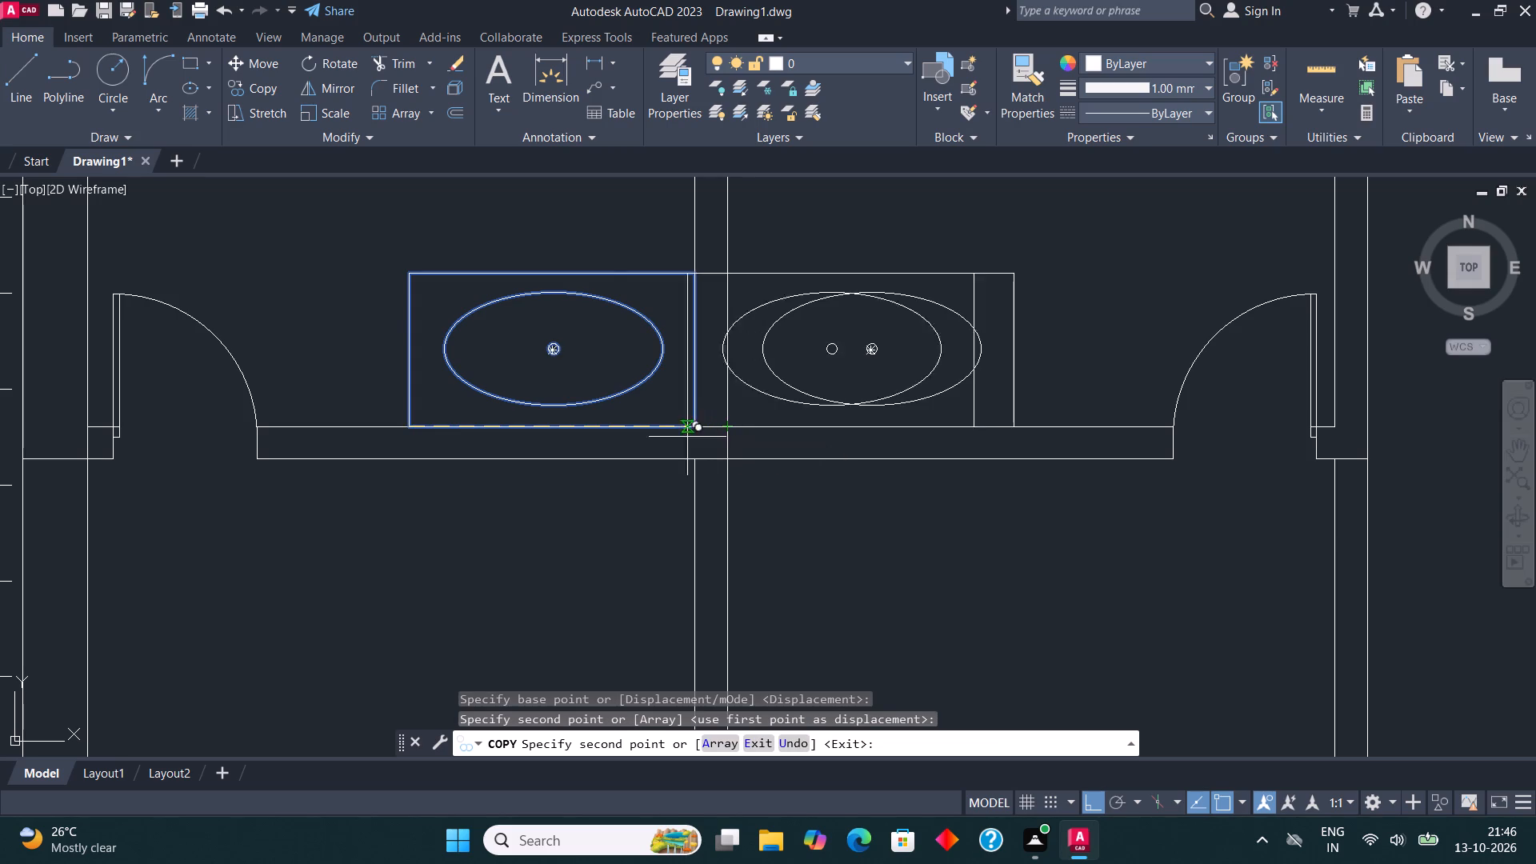
Place another copy of the washbasin in the south-east corner of the north-east toilet.
scroll(352, 469, down, 2)
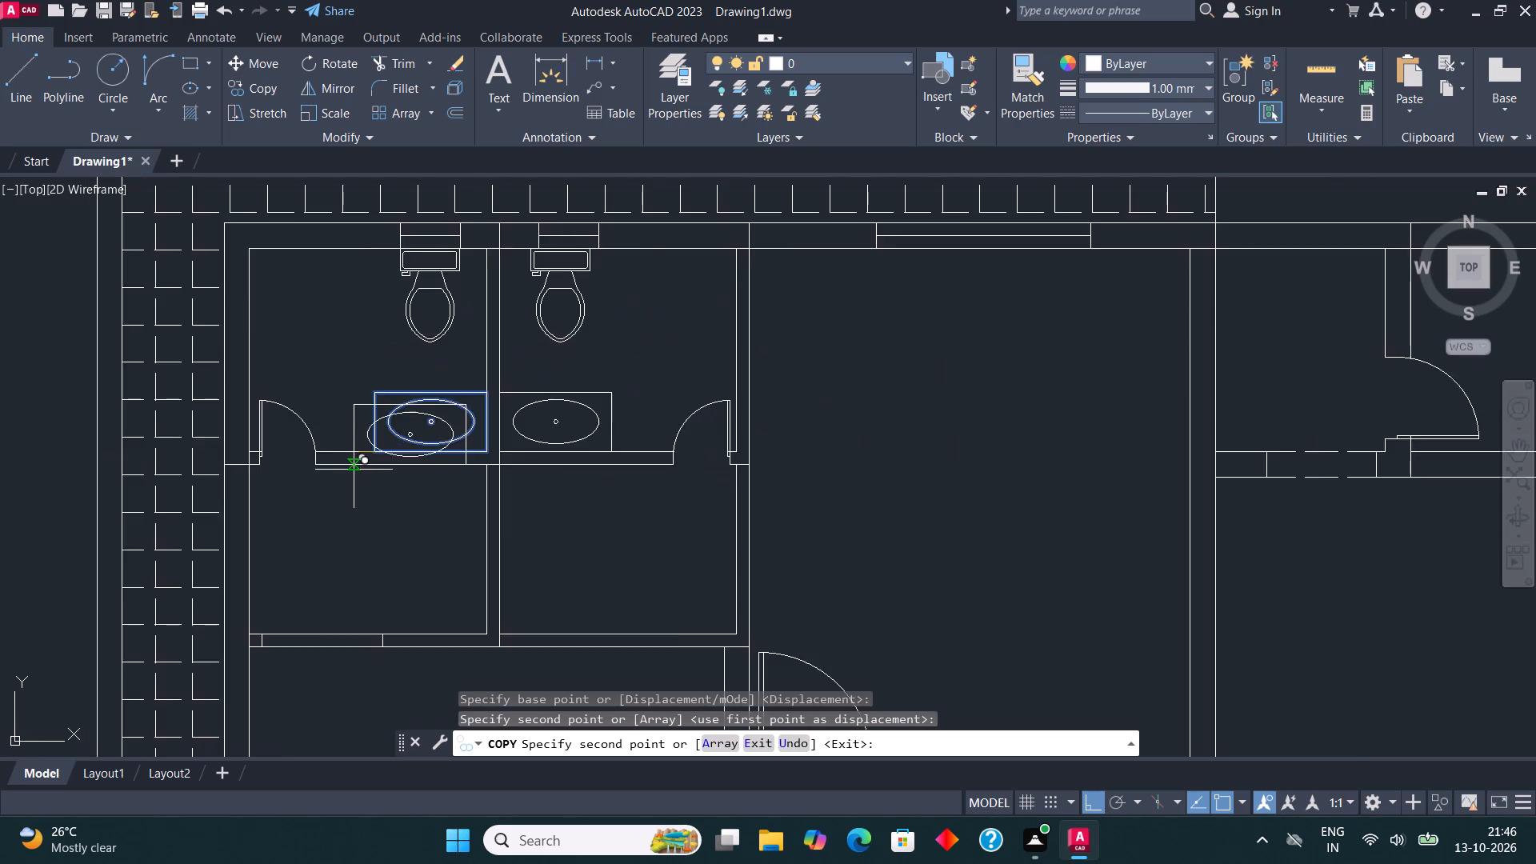
scroll(354, 470, down, 1)
scroll(1134, 462, up, 3)
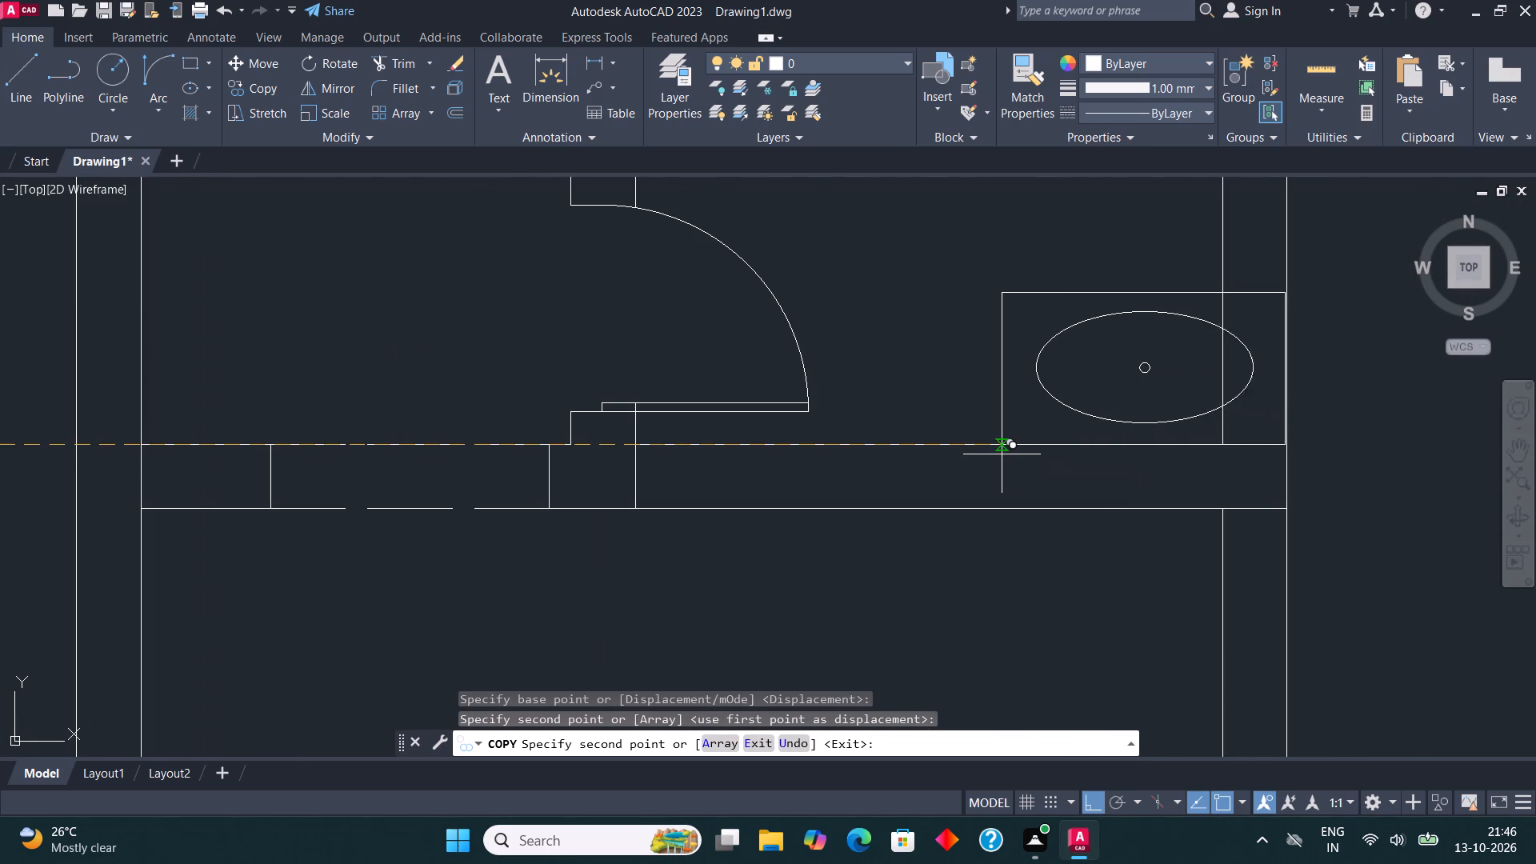
click(939, 462)
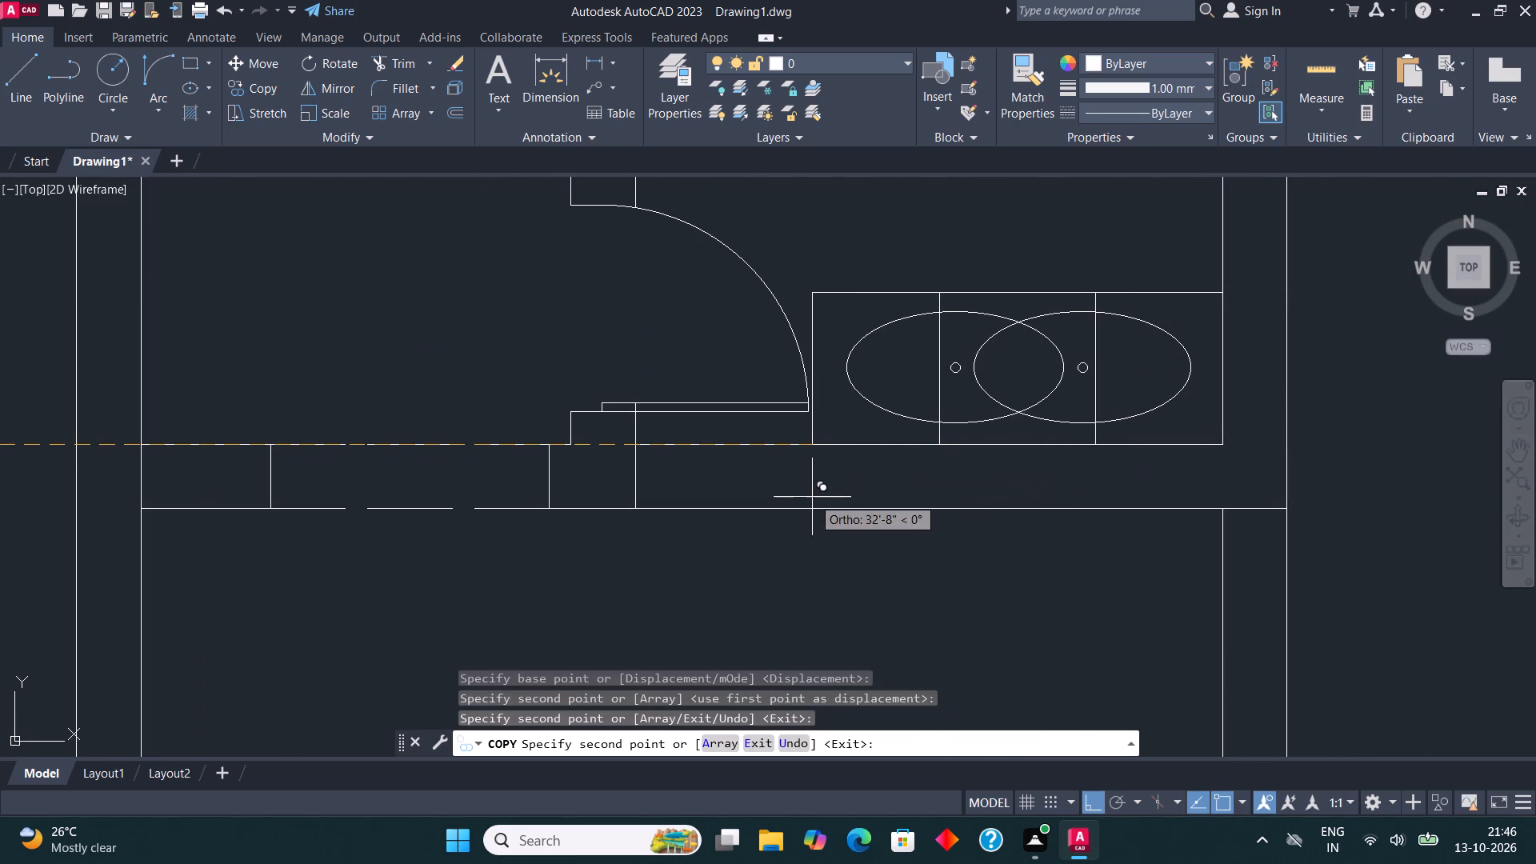
scroll(811, 498, down, 3)
middle_drag(837, 328, 851, 286)
scroll(851, 293, down, 3)
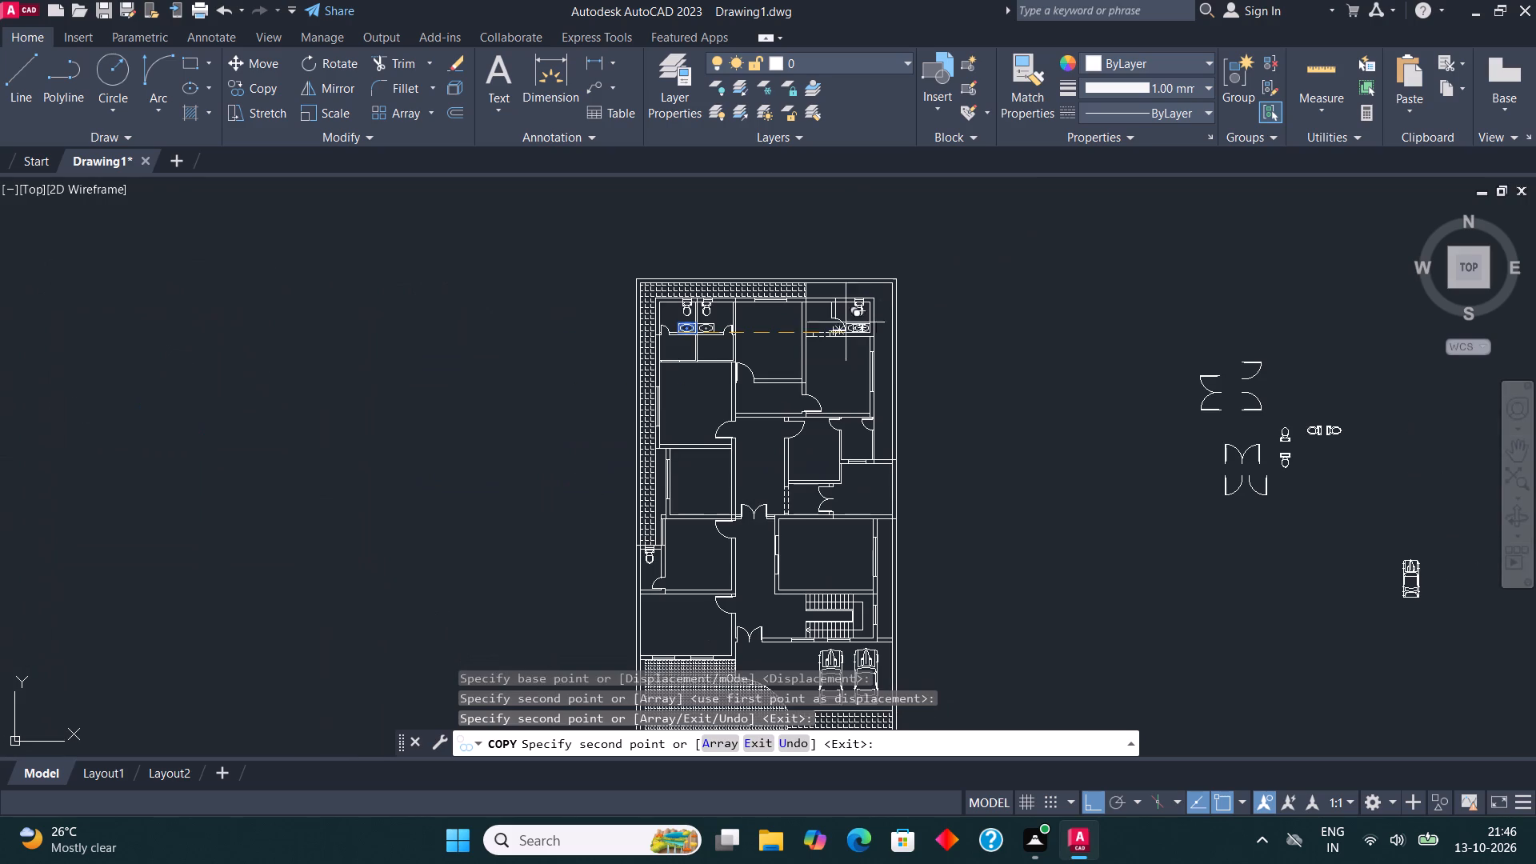
key(Escape)
Draw a vertical line between the south and north walls of the small room below the westernmost toilet, near its east side.
middle_drag(778, 335, 777, 398)
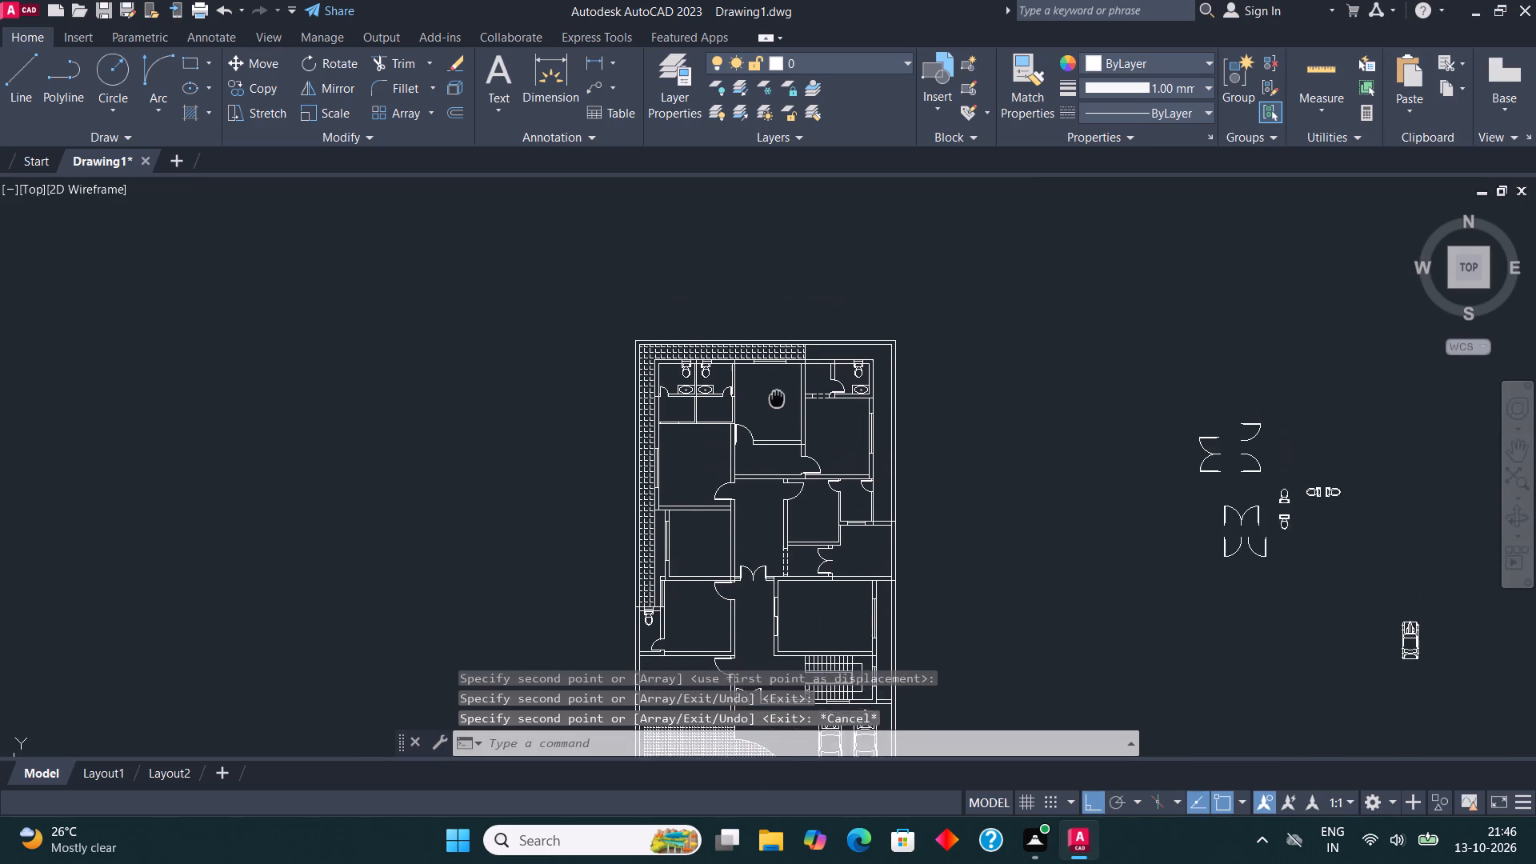
middle_drag(777, 398, 725, 451)
scroll(640, 469, up, 4)
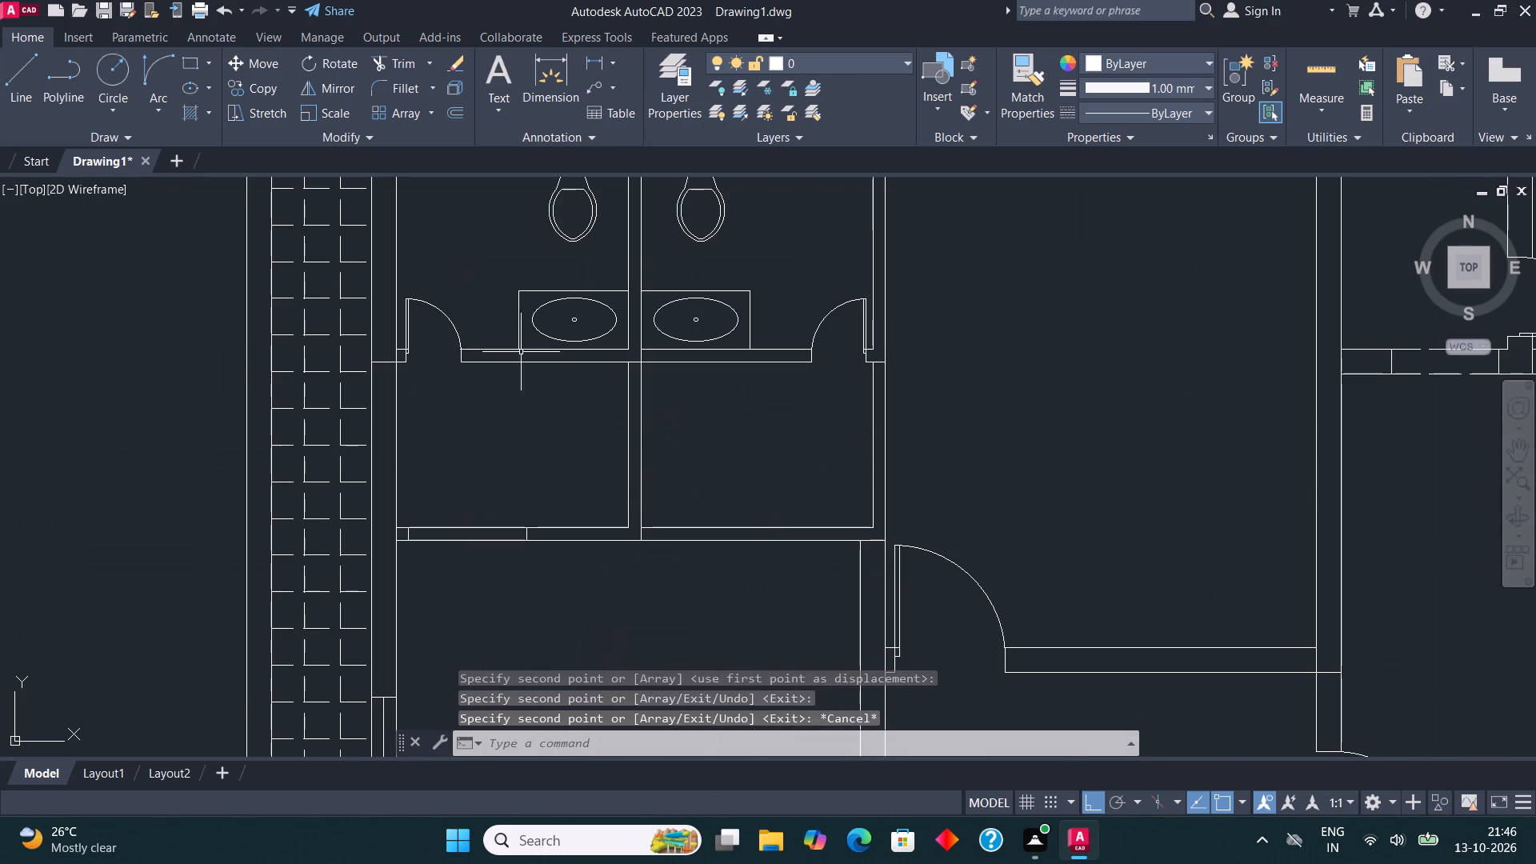
click(30, 86)
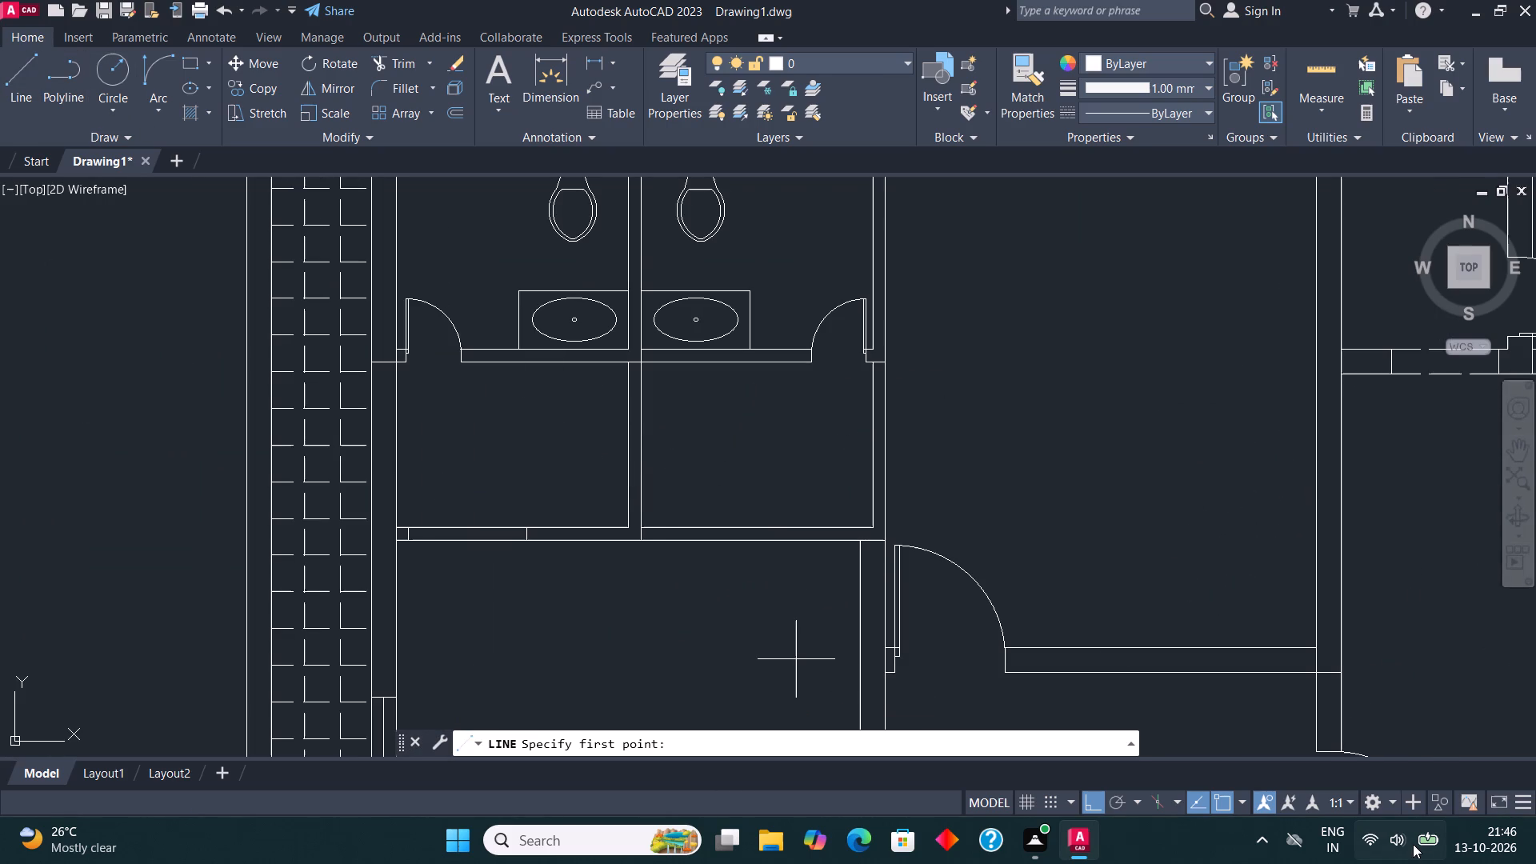
click(564, 519)
click(564, 364)
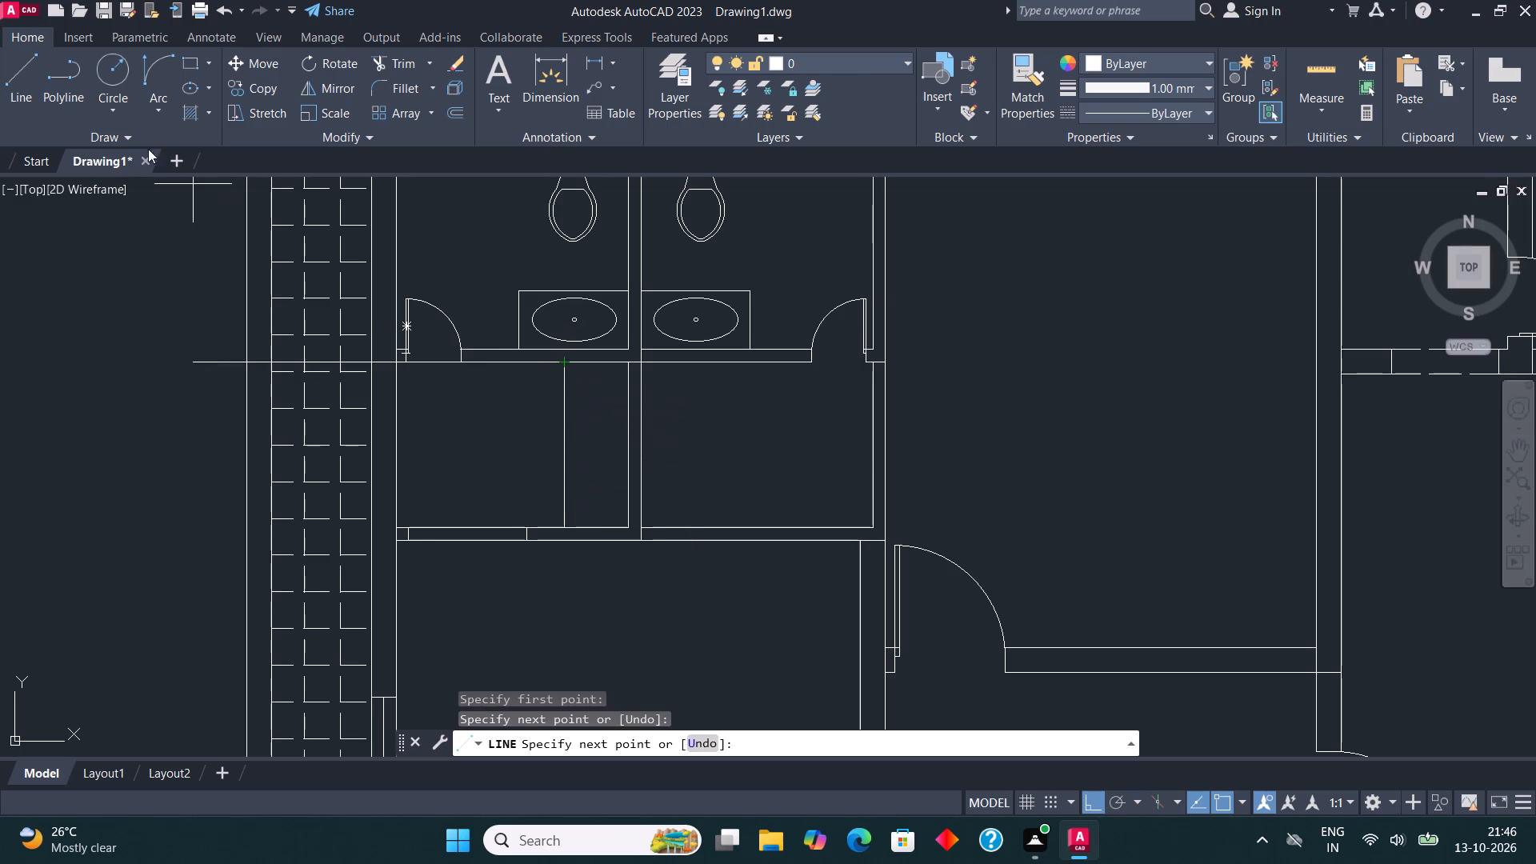
Draw a vertical line from the north wall to the south wall of the adjacent small room, near its west side.
click(20, 66)
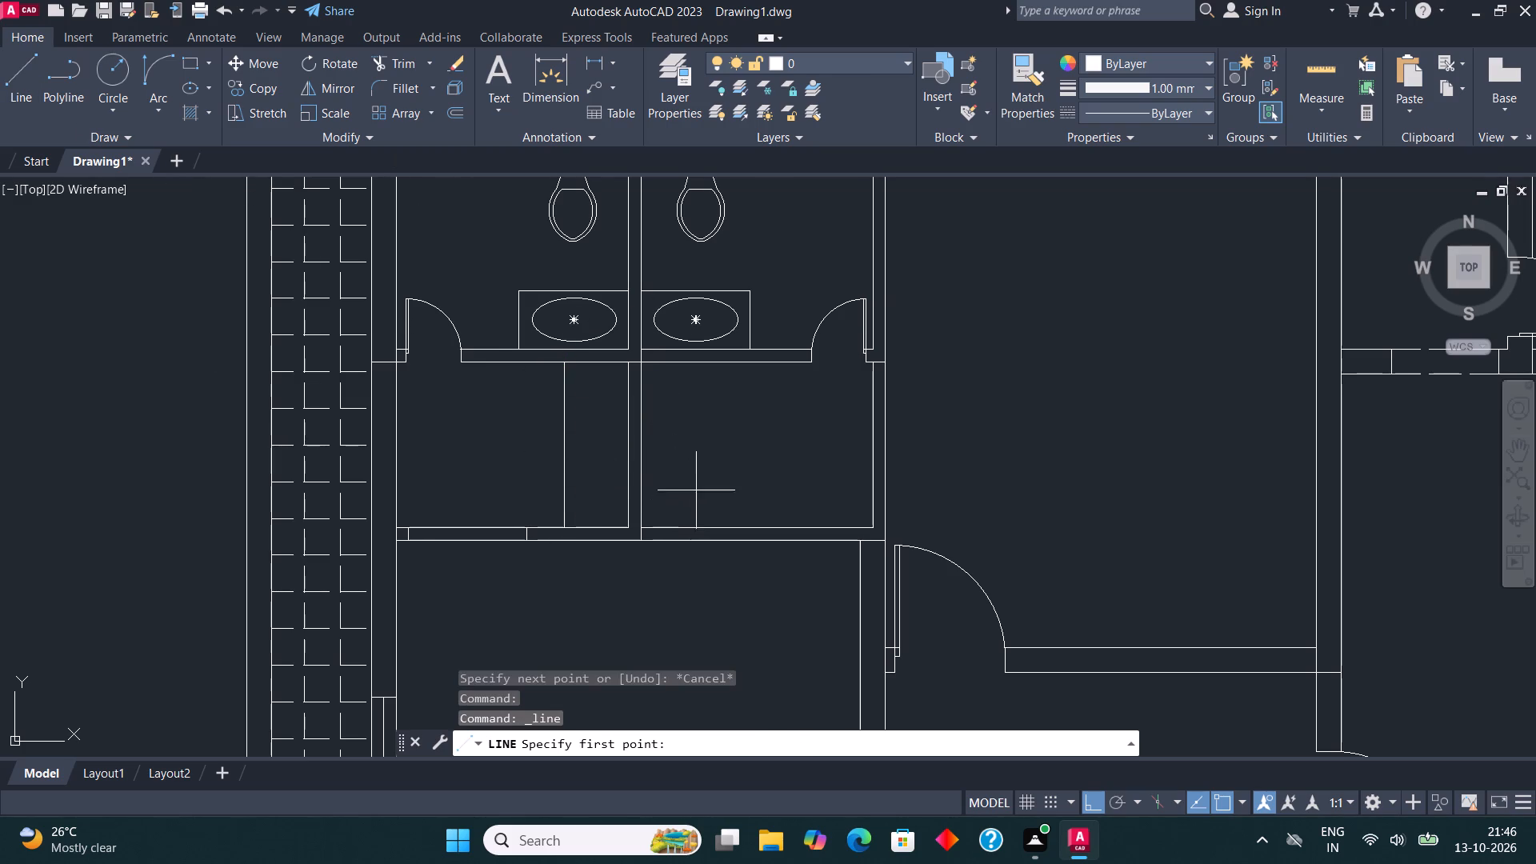
click(690, 362)
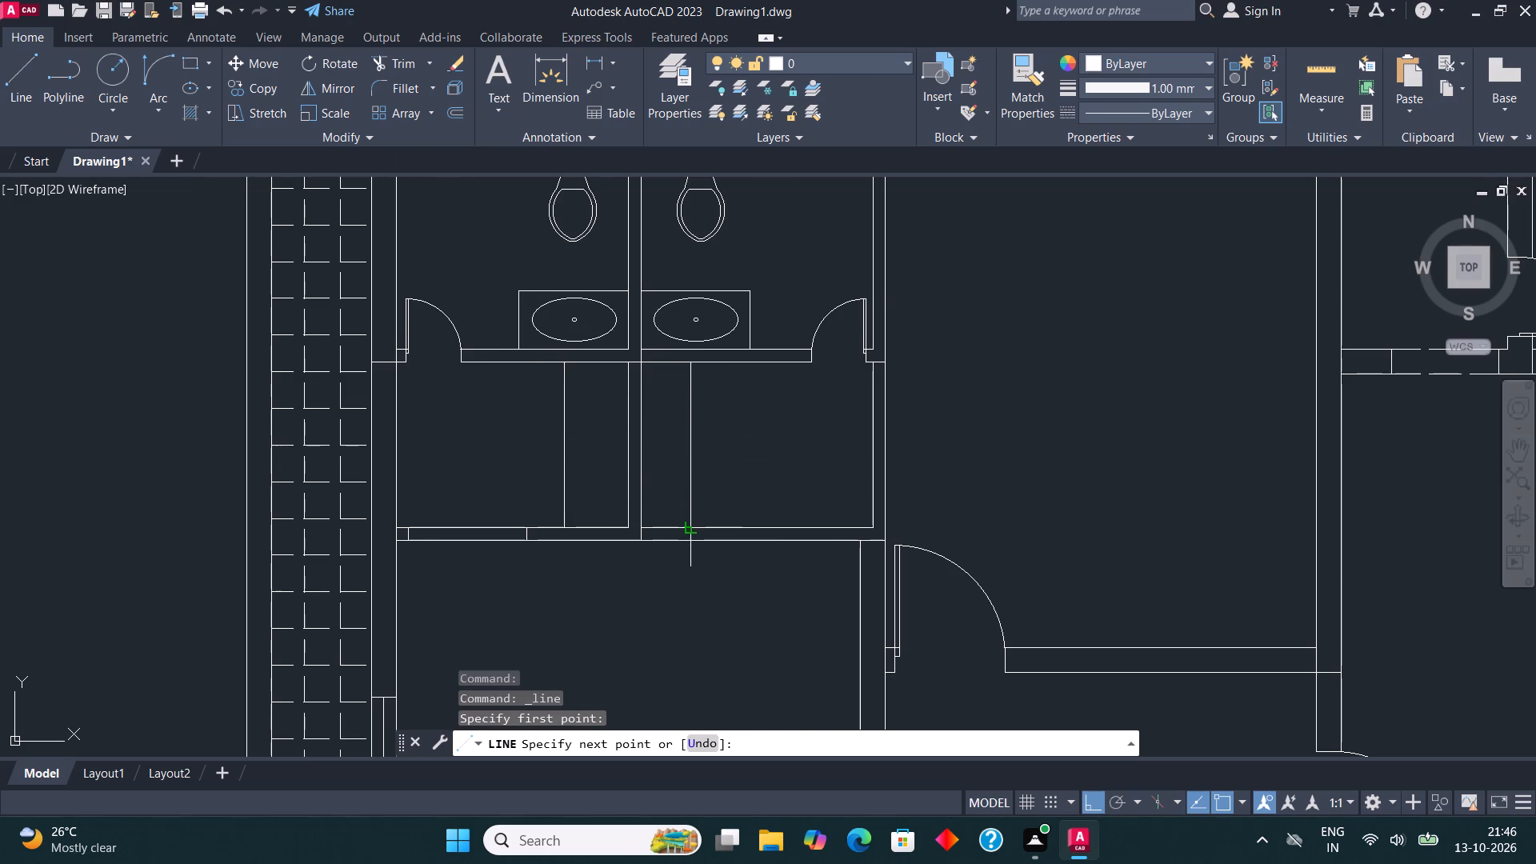
click(694, 522)
key(Escape)
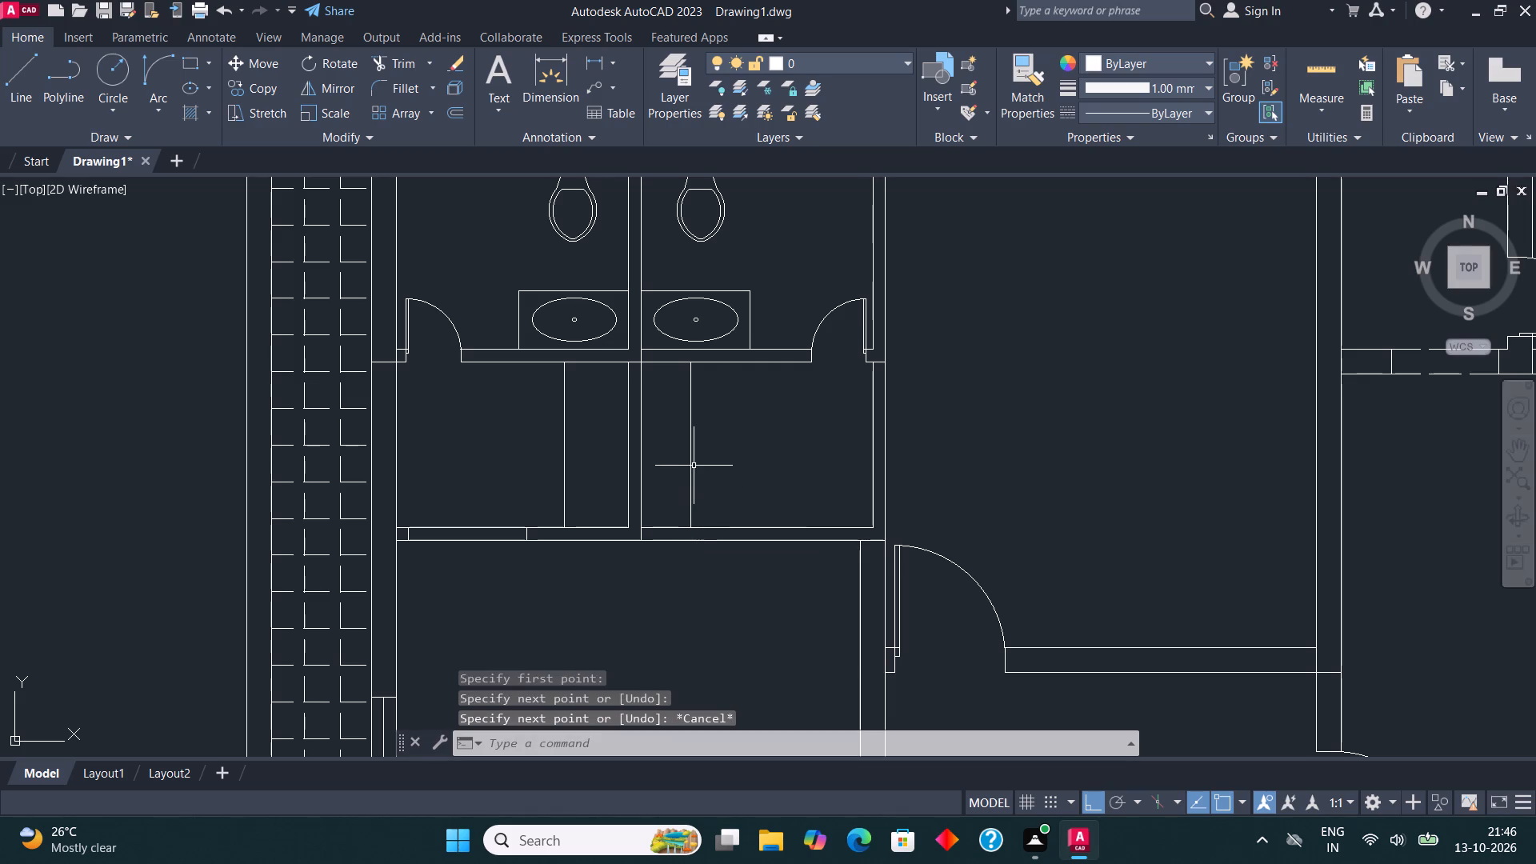
Shift the vertical line in the eastern small room slightly east, using its midpoint.
click(692, 464)
scroll(696, 431, up, 2)
click(678, 461)
click(710, 464)
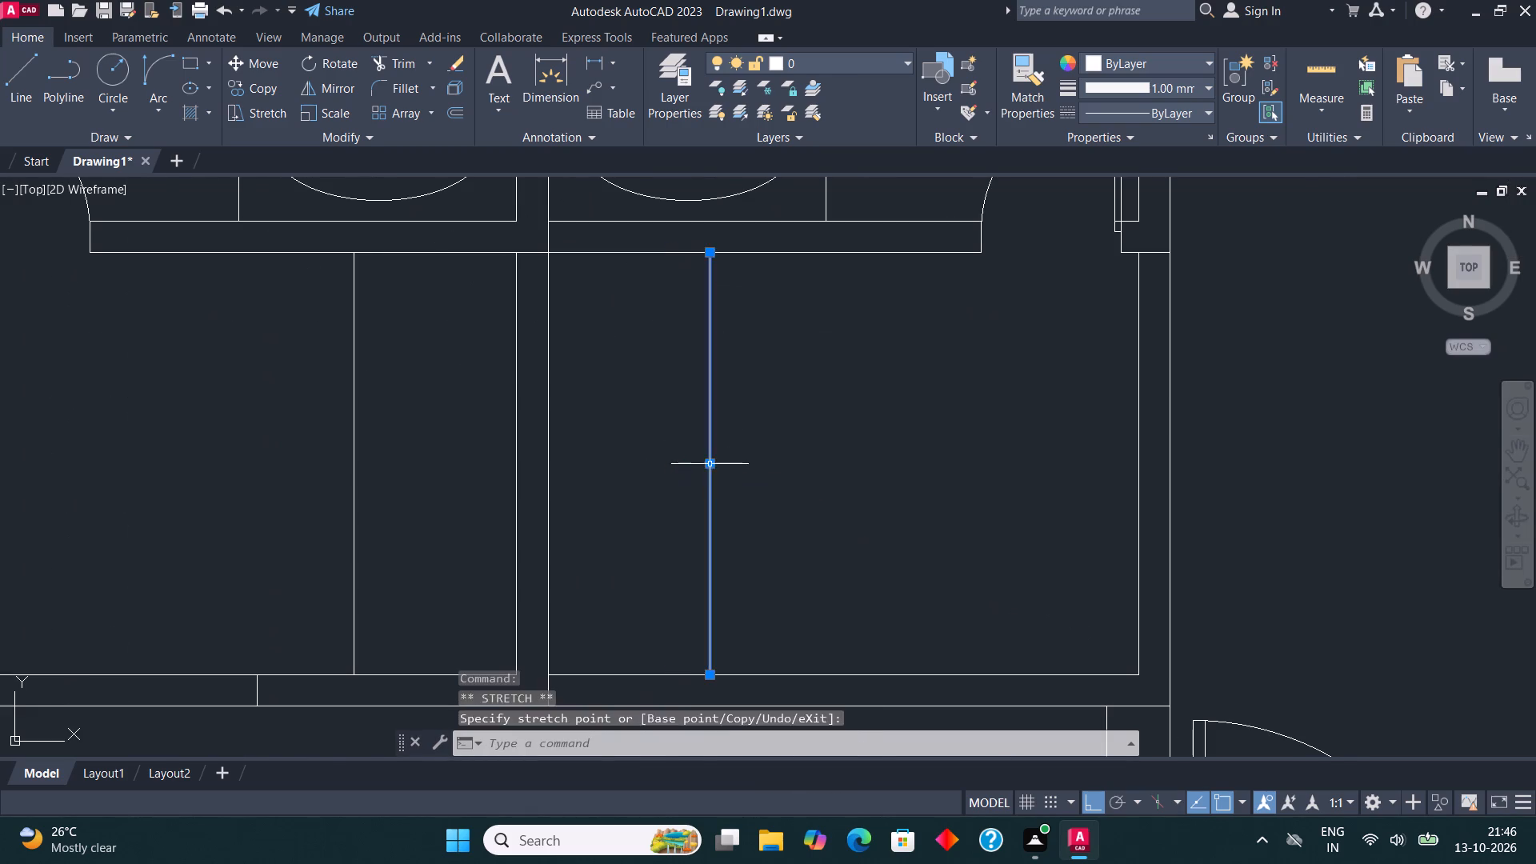
key(Escape)
Draw a vertical line in the room west of the north-east toilet, from the opening's west jamb up to the north wall.
scroll(585, 457, down, 3)
middle_drag(638, 452, 586, 451)
scroll(610, 490, down, 2)
scroll(745, 436, up, 3)
middle_drag(730, 434, 609, 450)
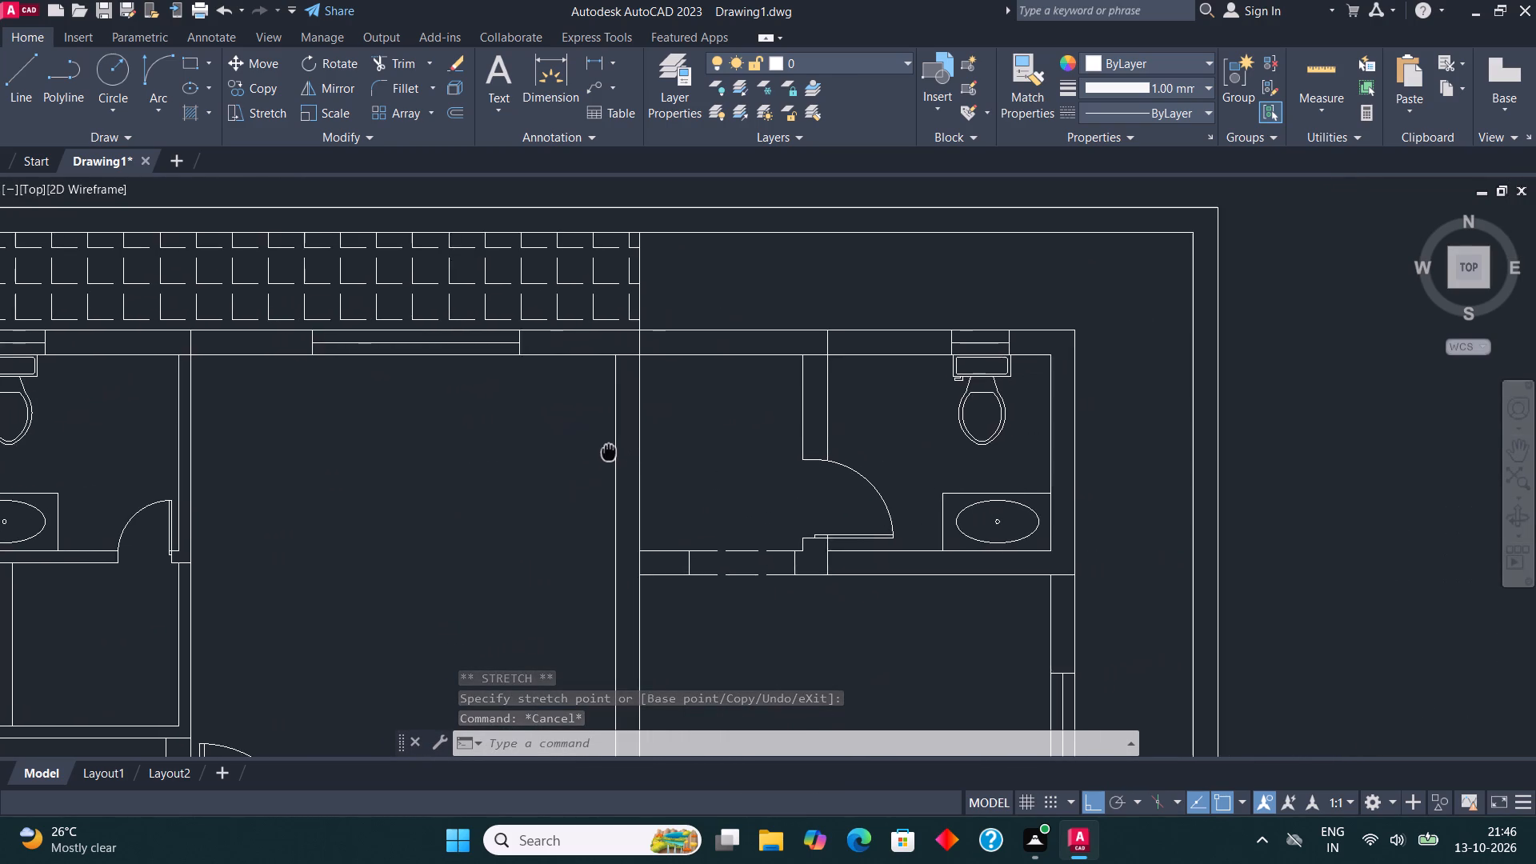
middle_drag(609, 450, 544, 487)
click(19, 69)
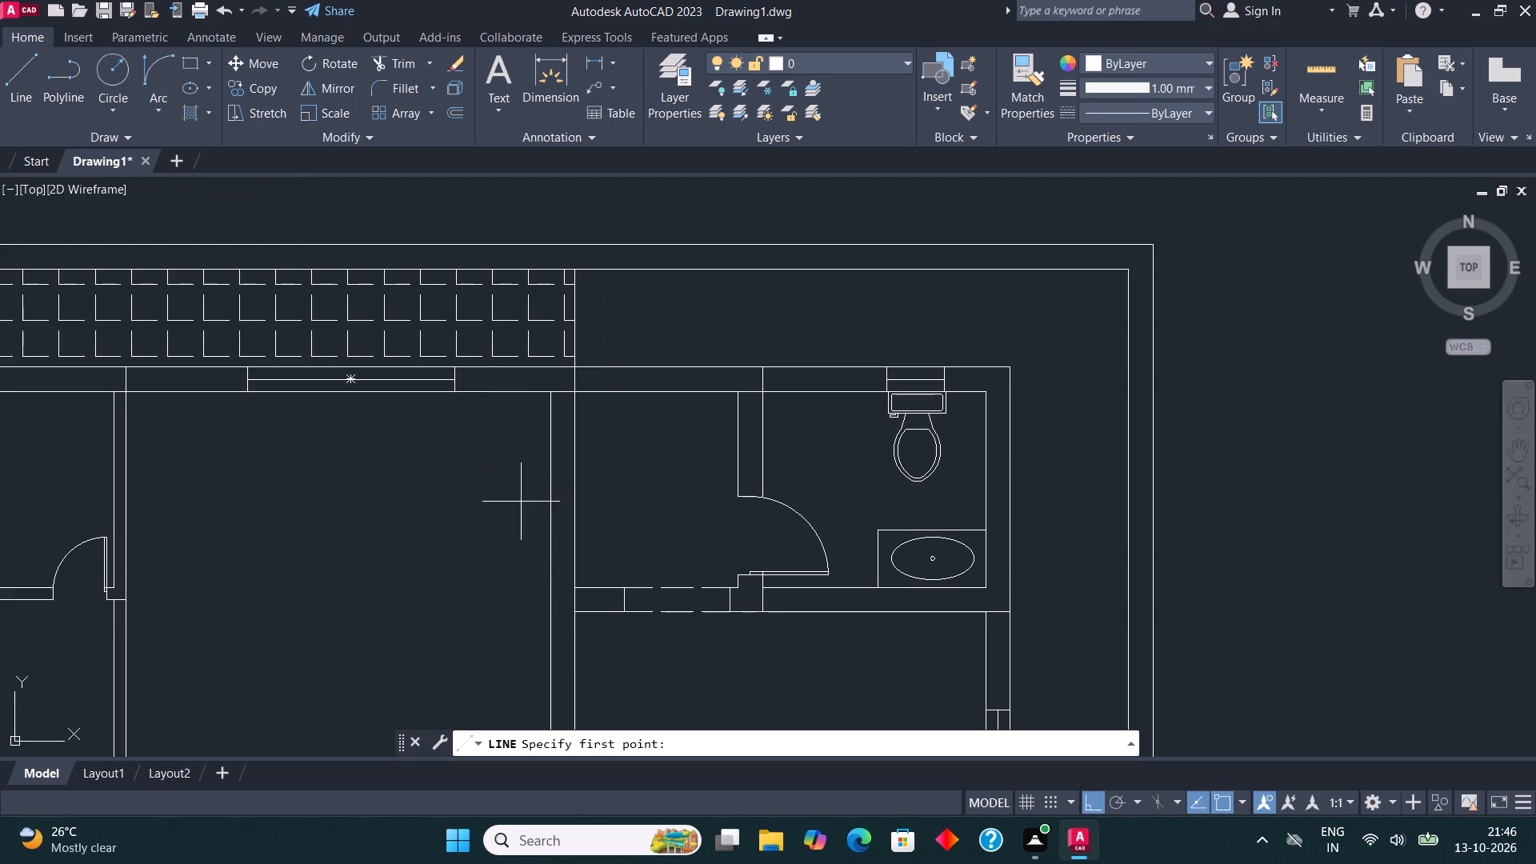
click(621, 582)
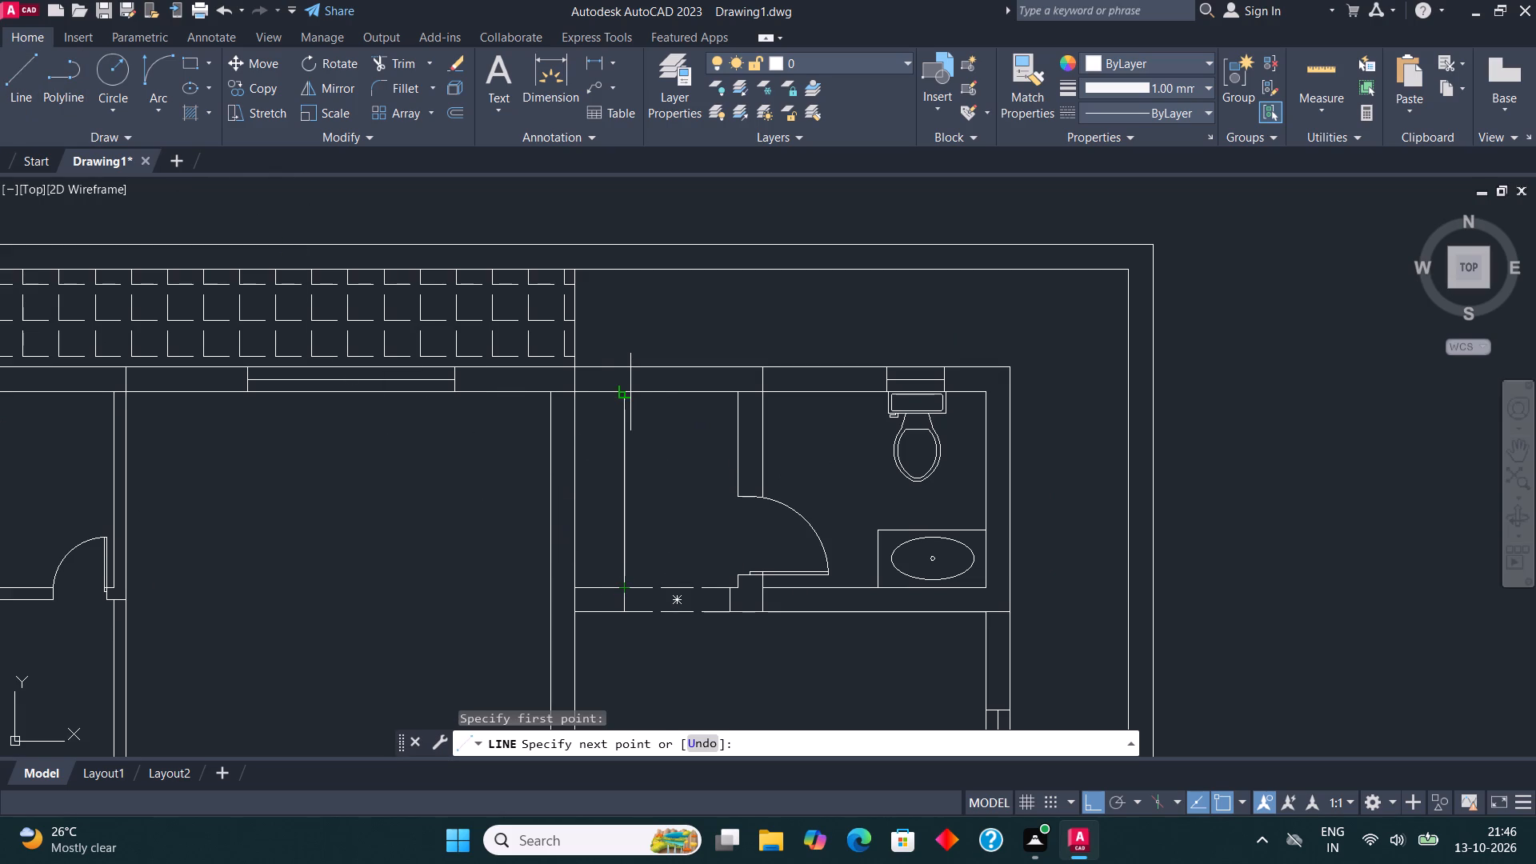
click(632, 392)
key(Escape)
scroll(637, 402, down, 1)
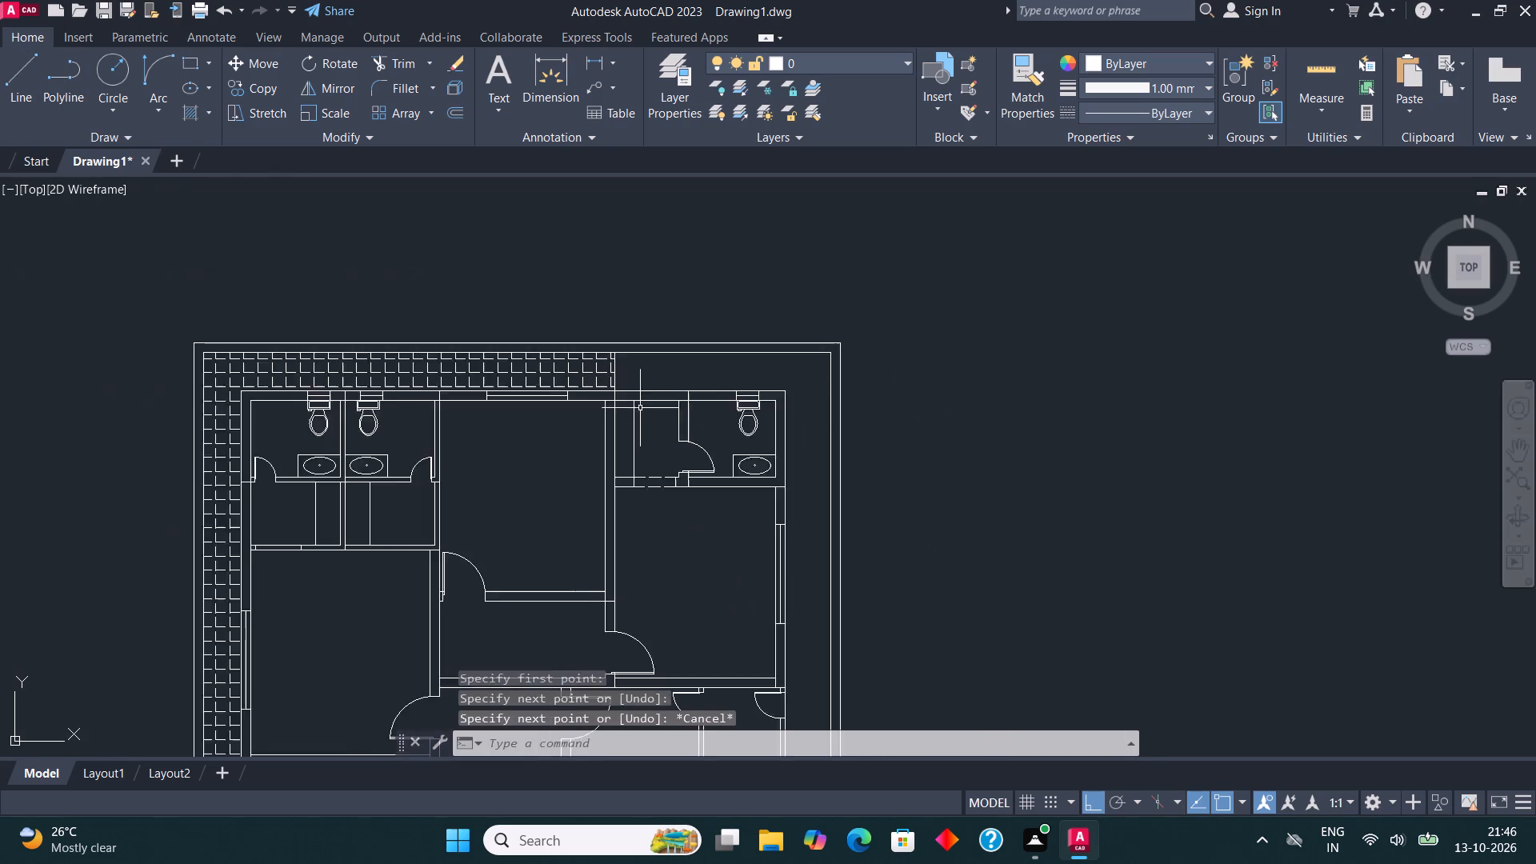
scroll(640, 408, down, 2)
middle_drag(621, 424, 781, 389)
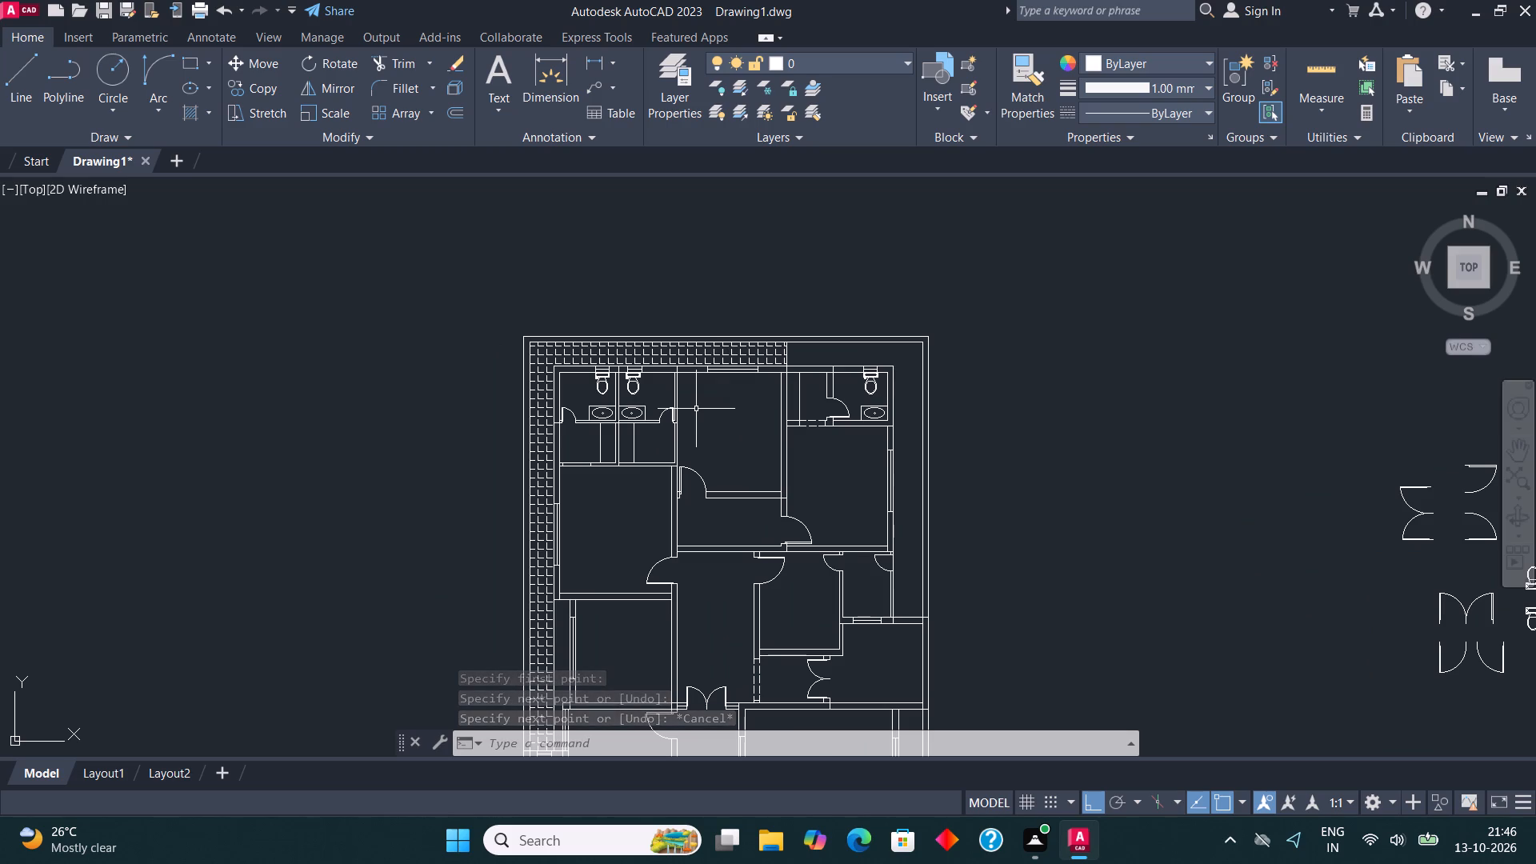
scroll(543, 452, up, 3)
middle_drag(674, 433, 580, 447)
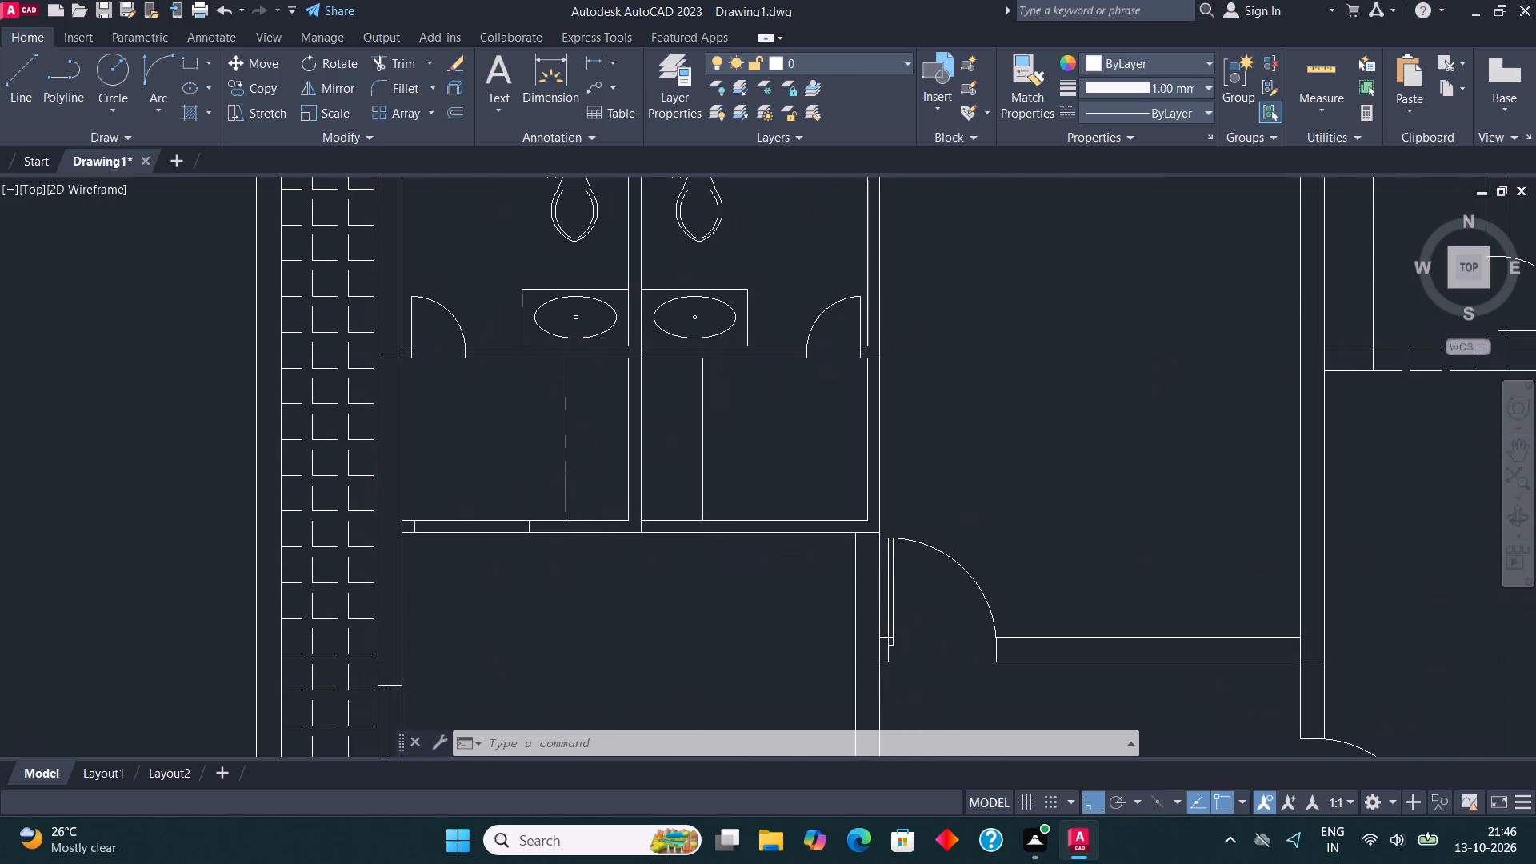
Hatch the narrow strips in the two west small rooms and the room west of the north-east toilet with an ACAD_ISO line pattern.
key(h)
key(Return)
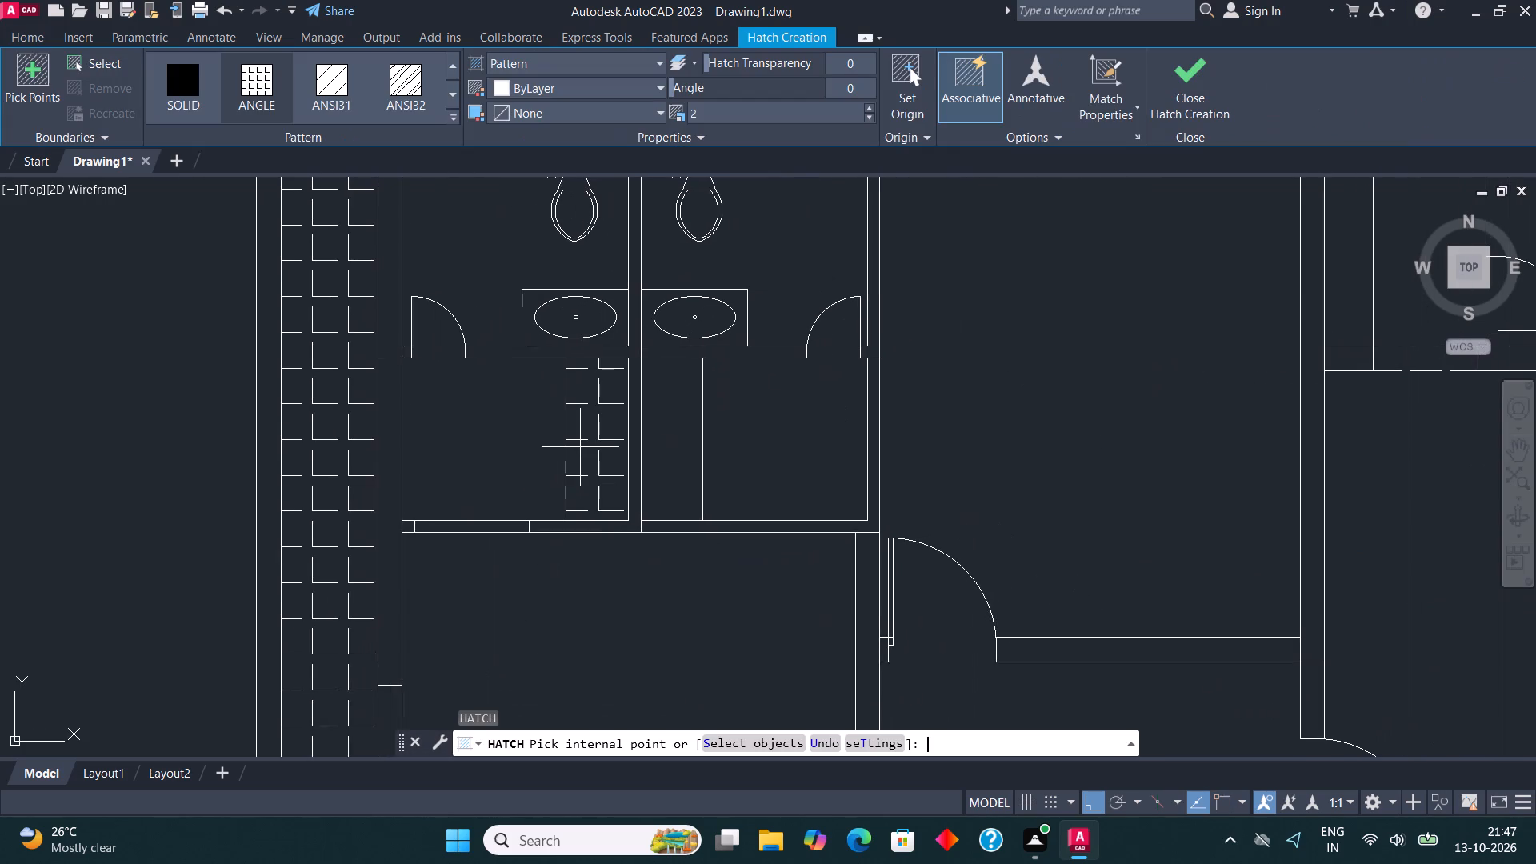
click(454, 59)
click(454, 59)
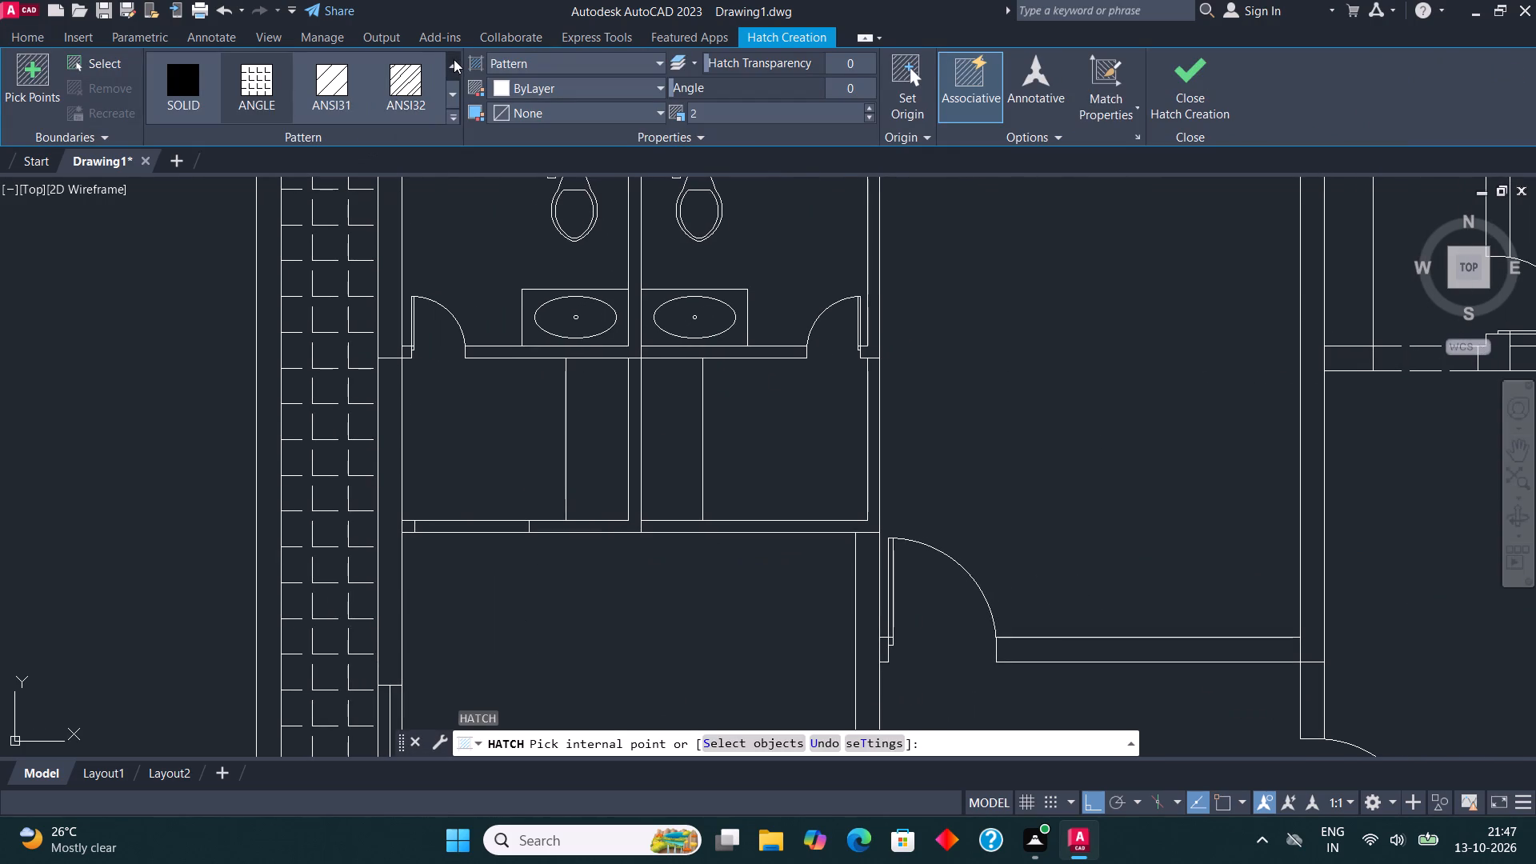
click(454, 82)
double_click(454, 82)
click(454, 82)
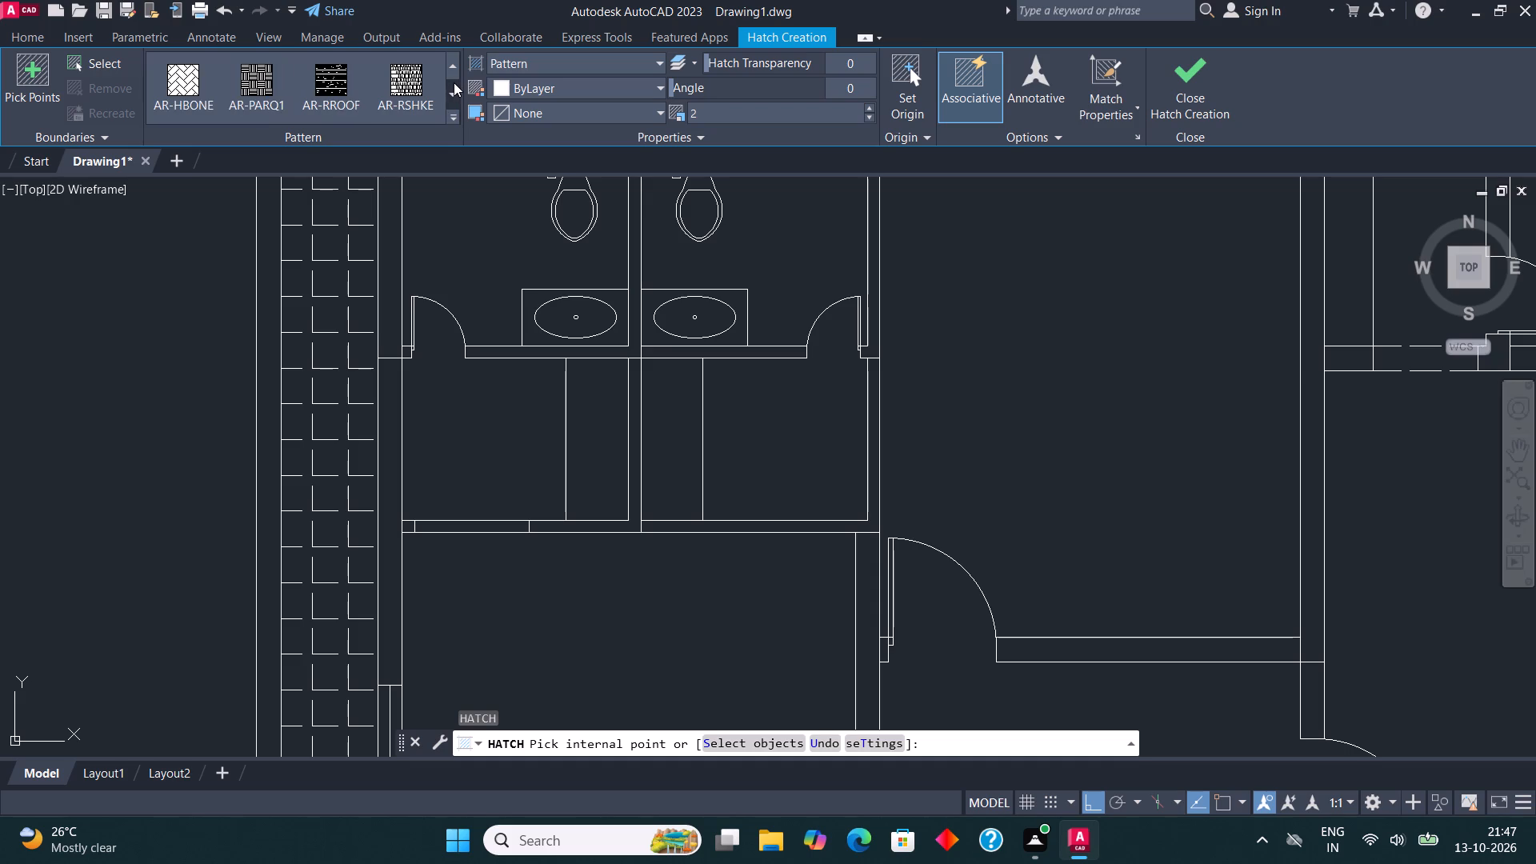
click(454, 82)
double_click(454, 82)
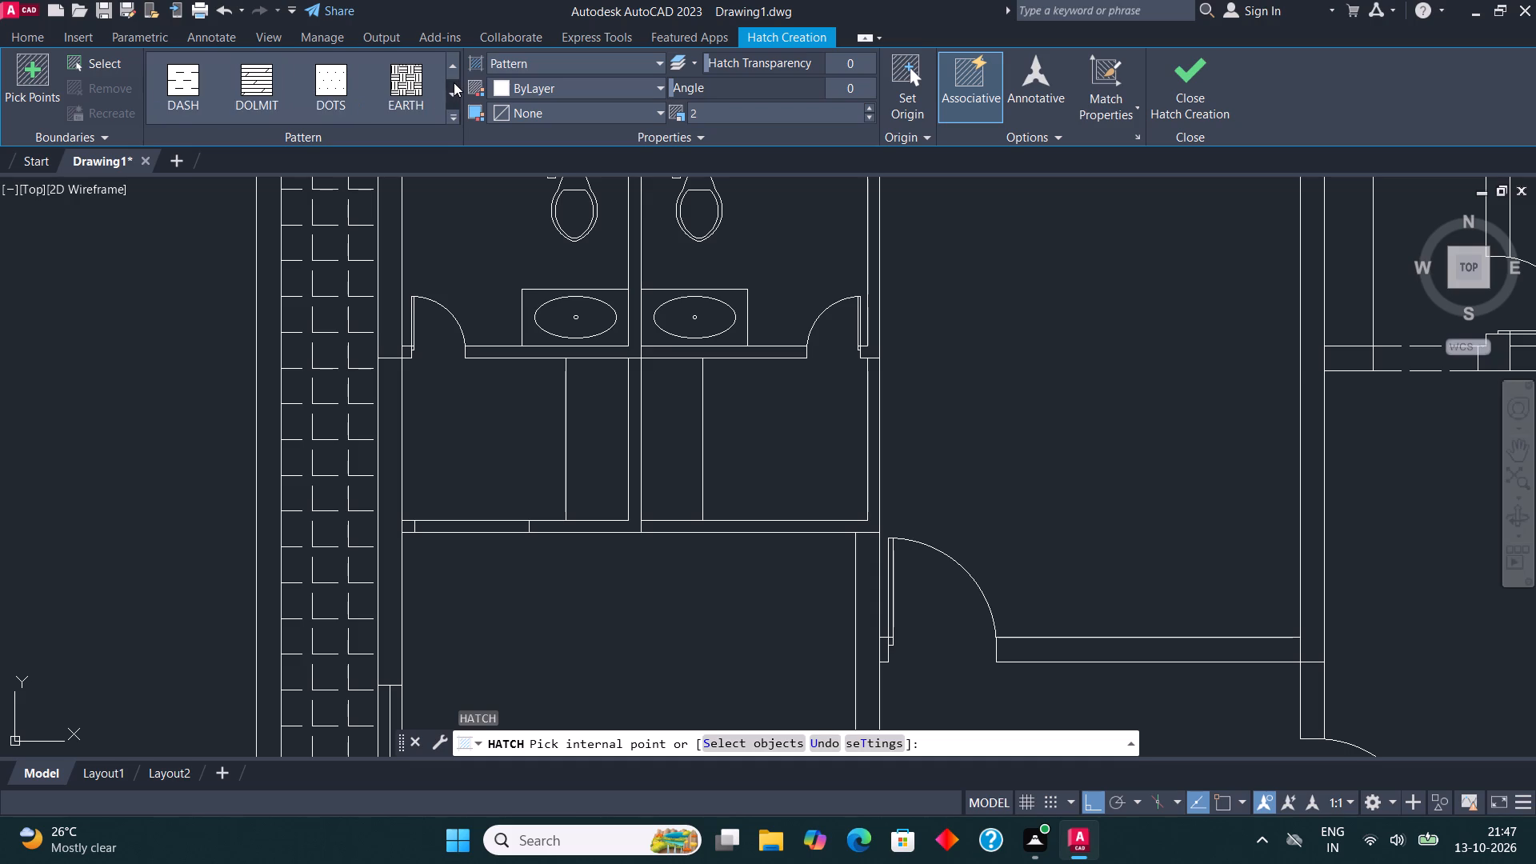
click(454, 82)
triple_click(454, 82)
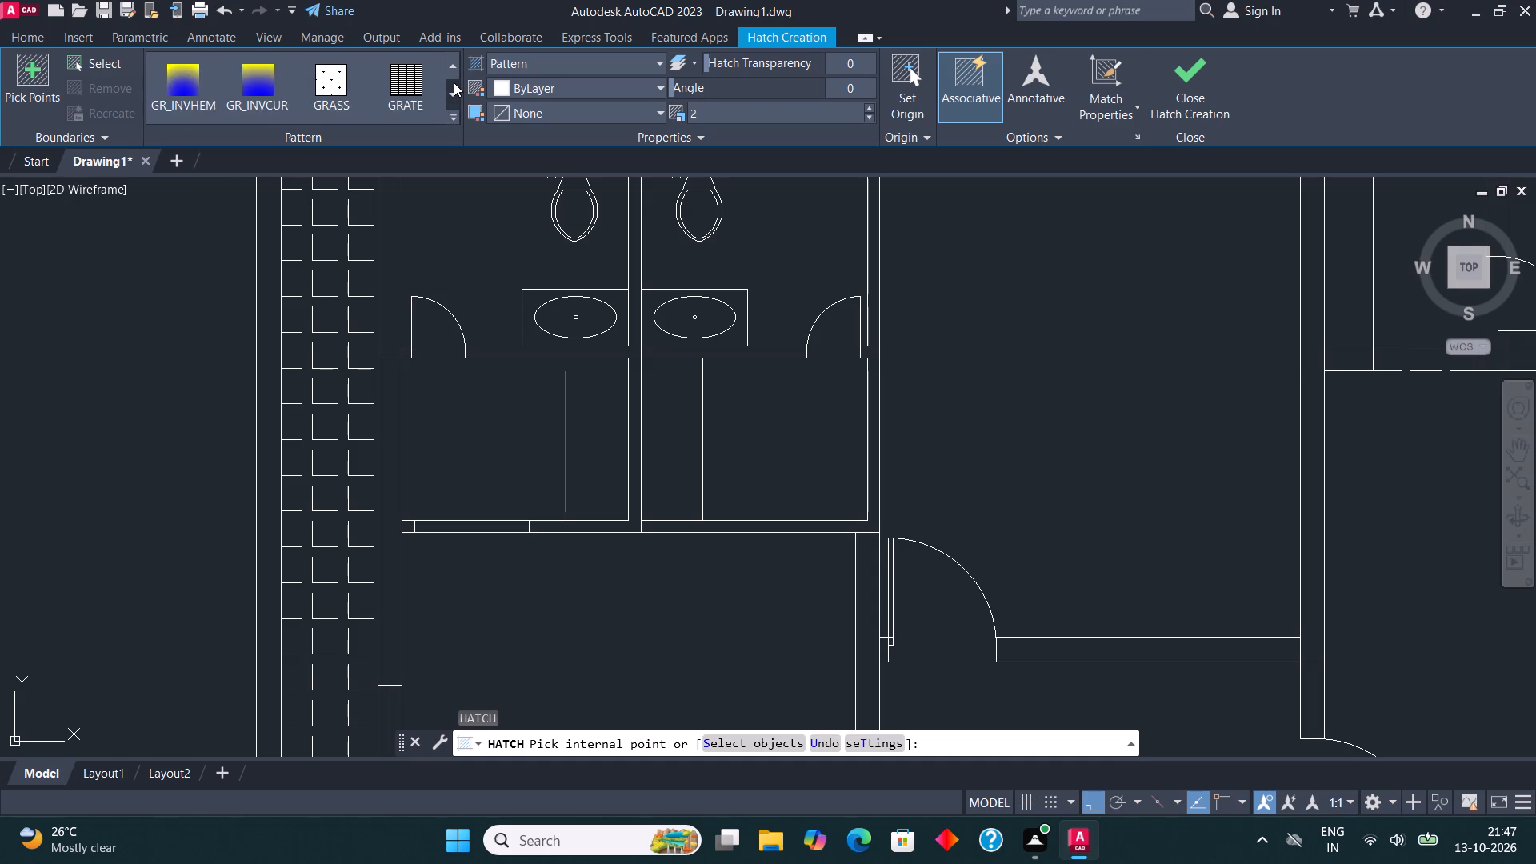
click(454, 82)
click(454, 82)
click(417, 71)
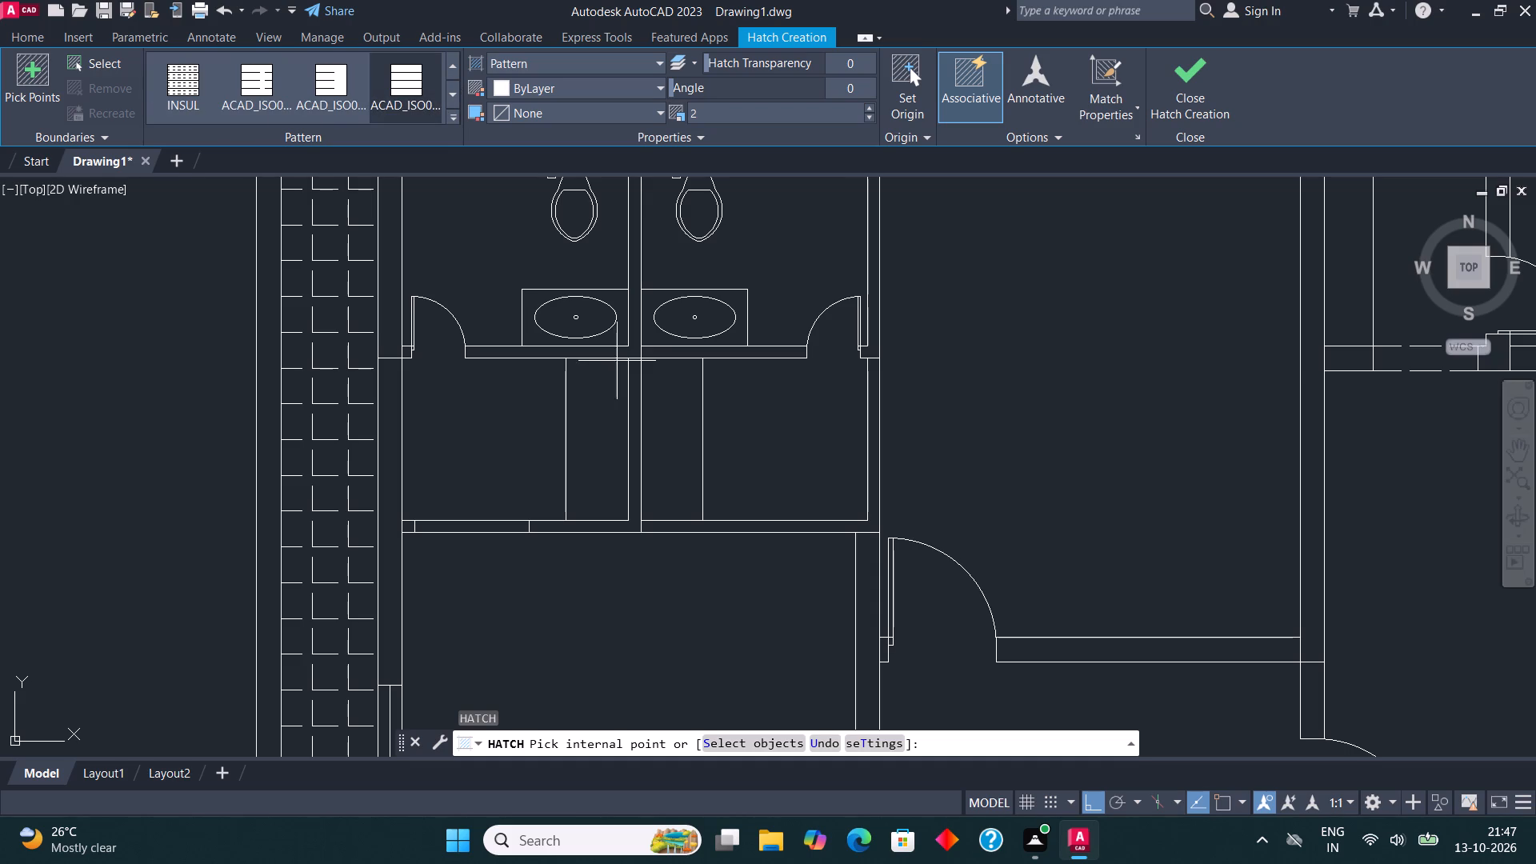
click(614, 430)
click(662, 433)
scroll(648, 432, down, 2)
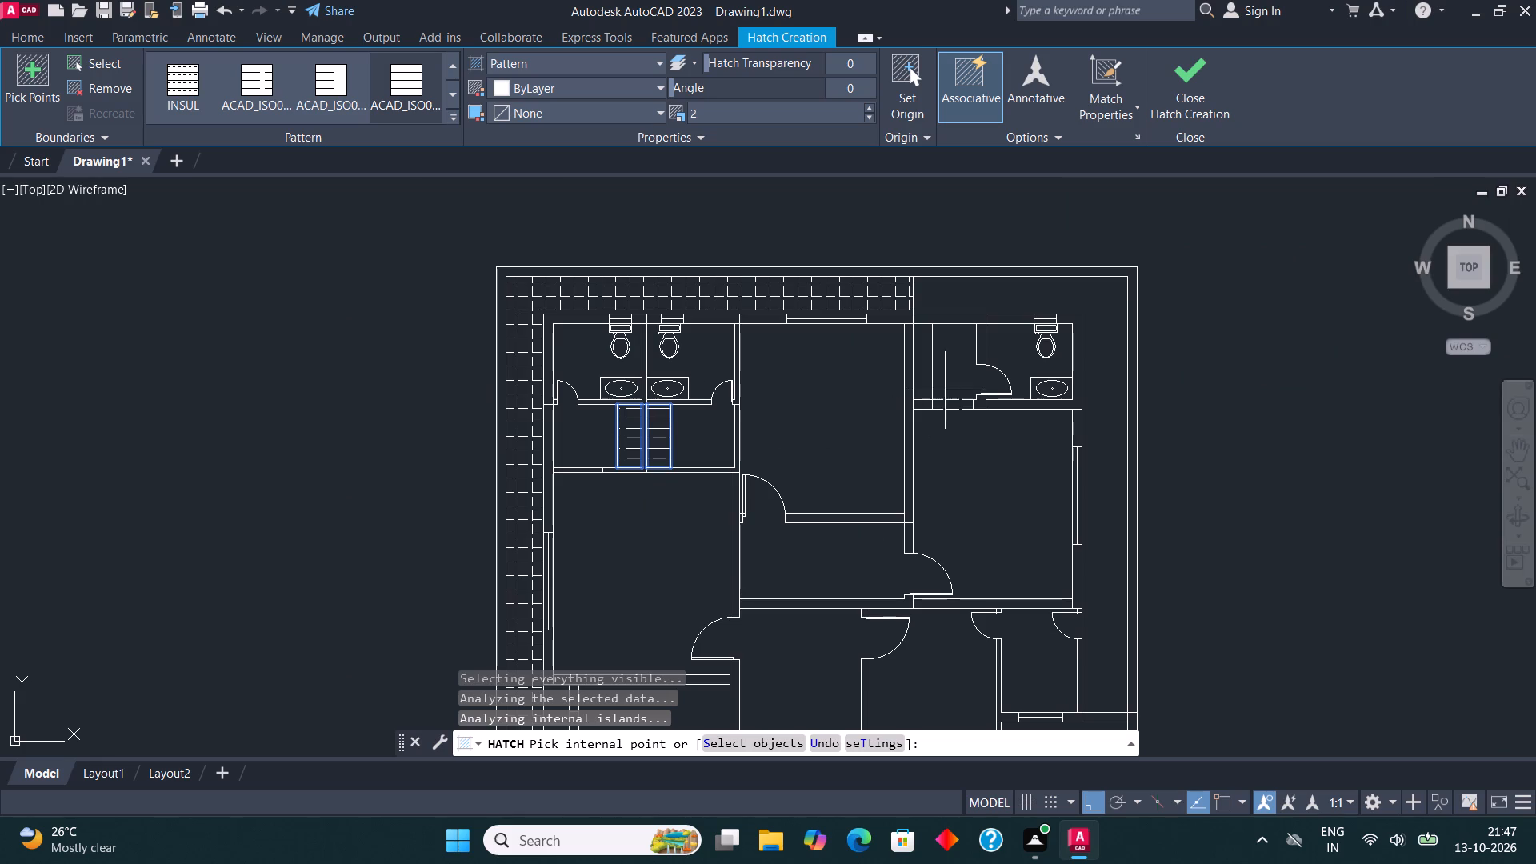
click(924, 358)
scroll(959, 392, up, 2)
key(Escape)
Draw a rectangular bed outline in the north middle room, starting at the window's west end on the north wall.
scroll(838, 432, down, 1)
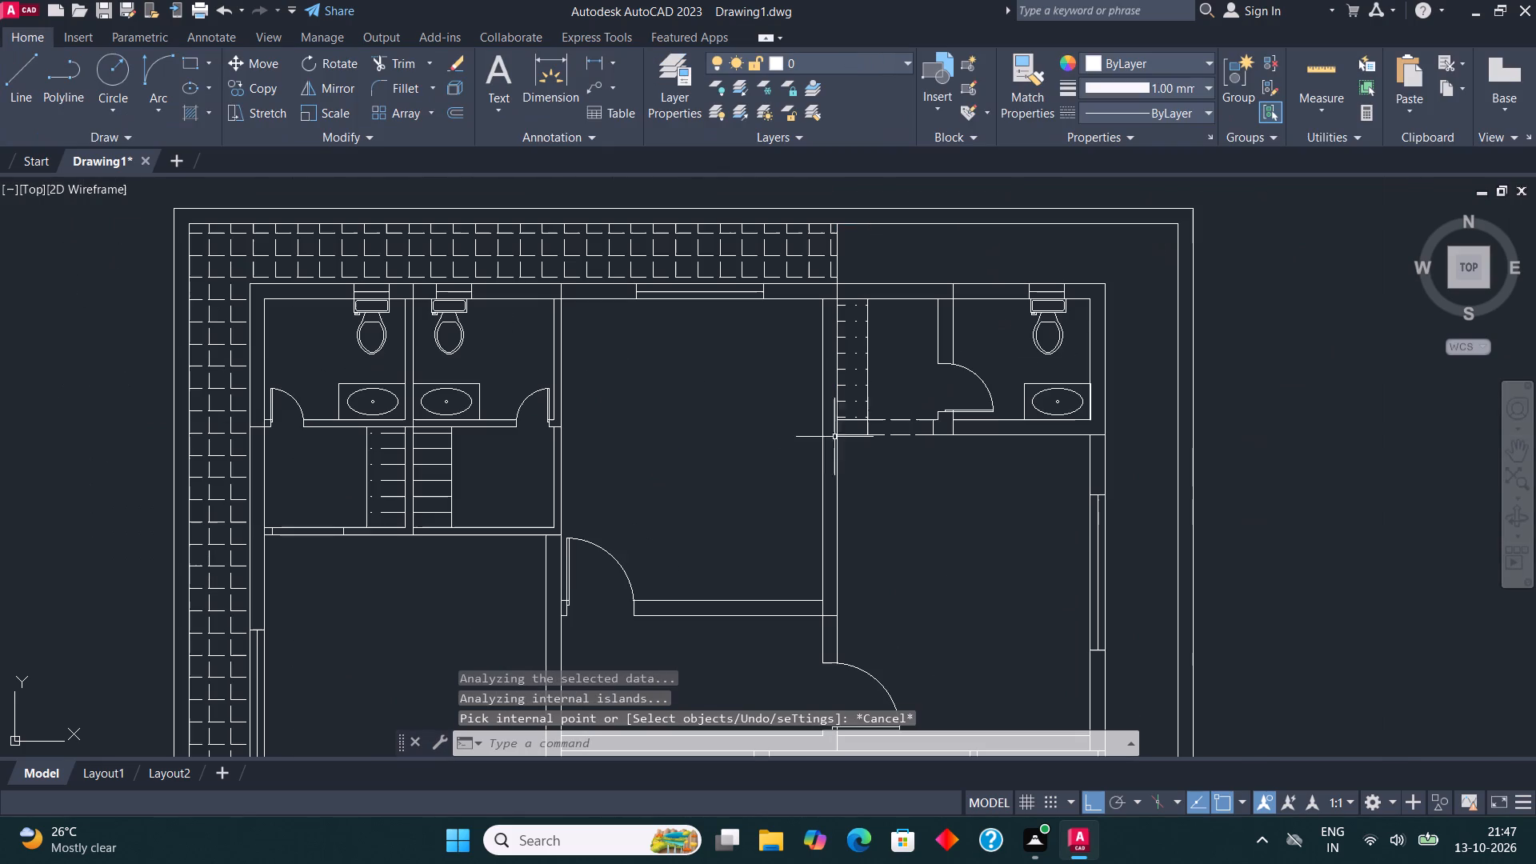
middle_drag(678, 380, 602, 393)
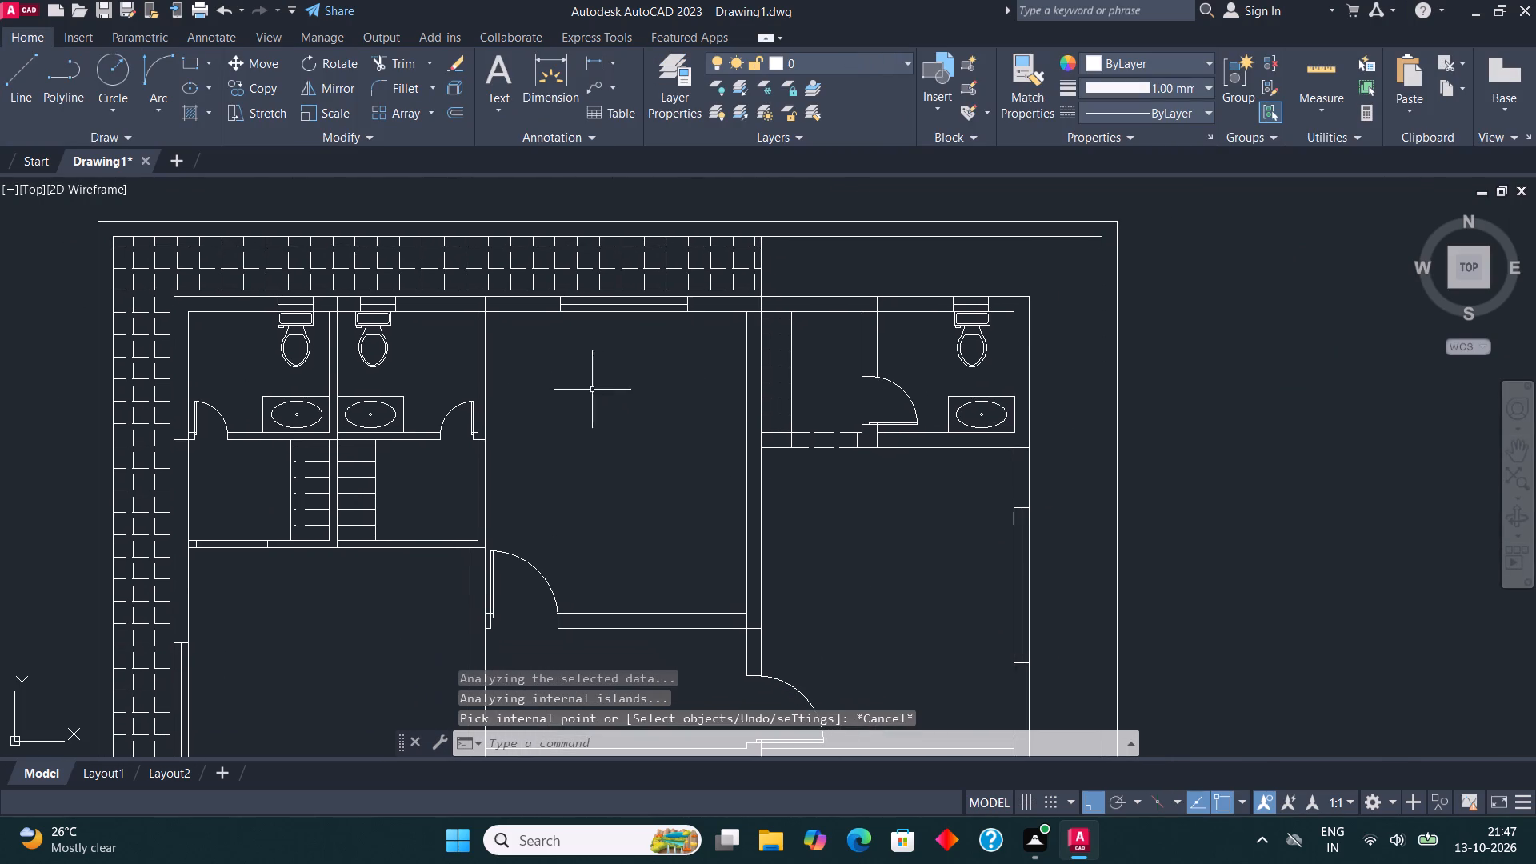
click(196, 58)
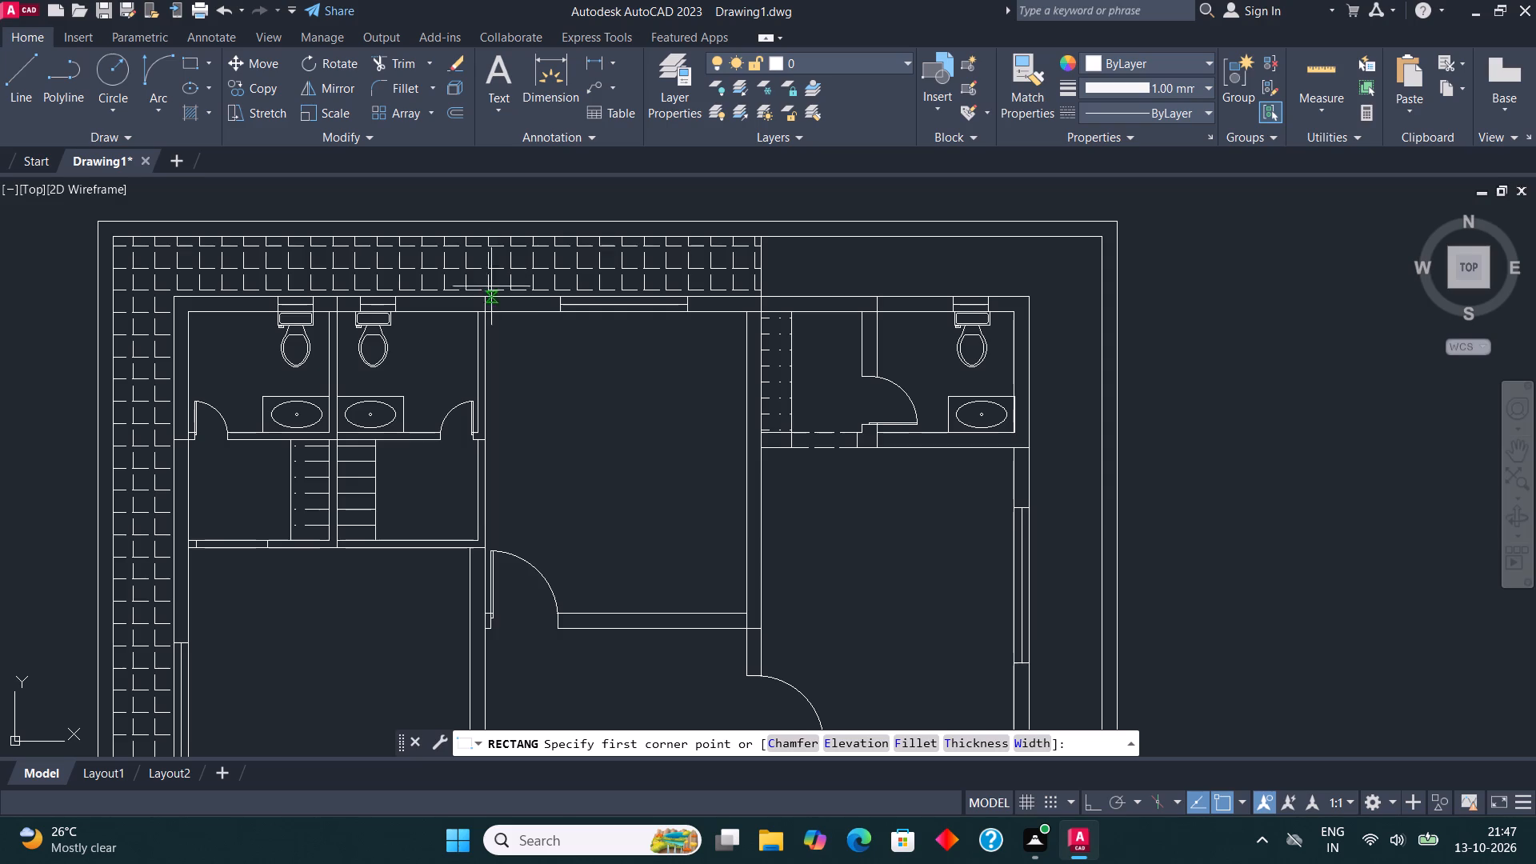
scroll(496, 309, up, 1)
click(587, 318)
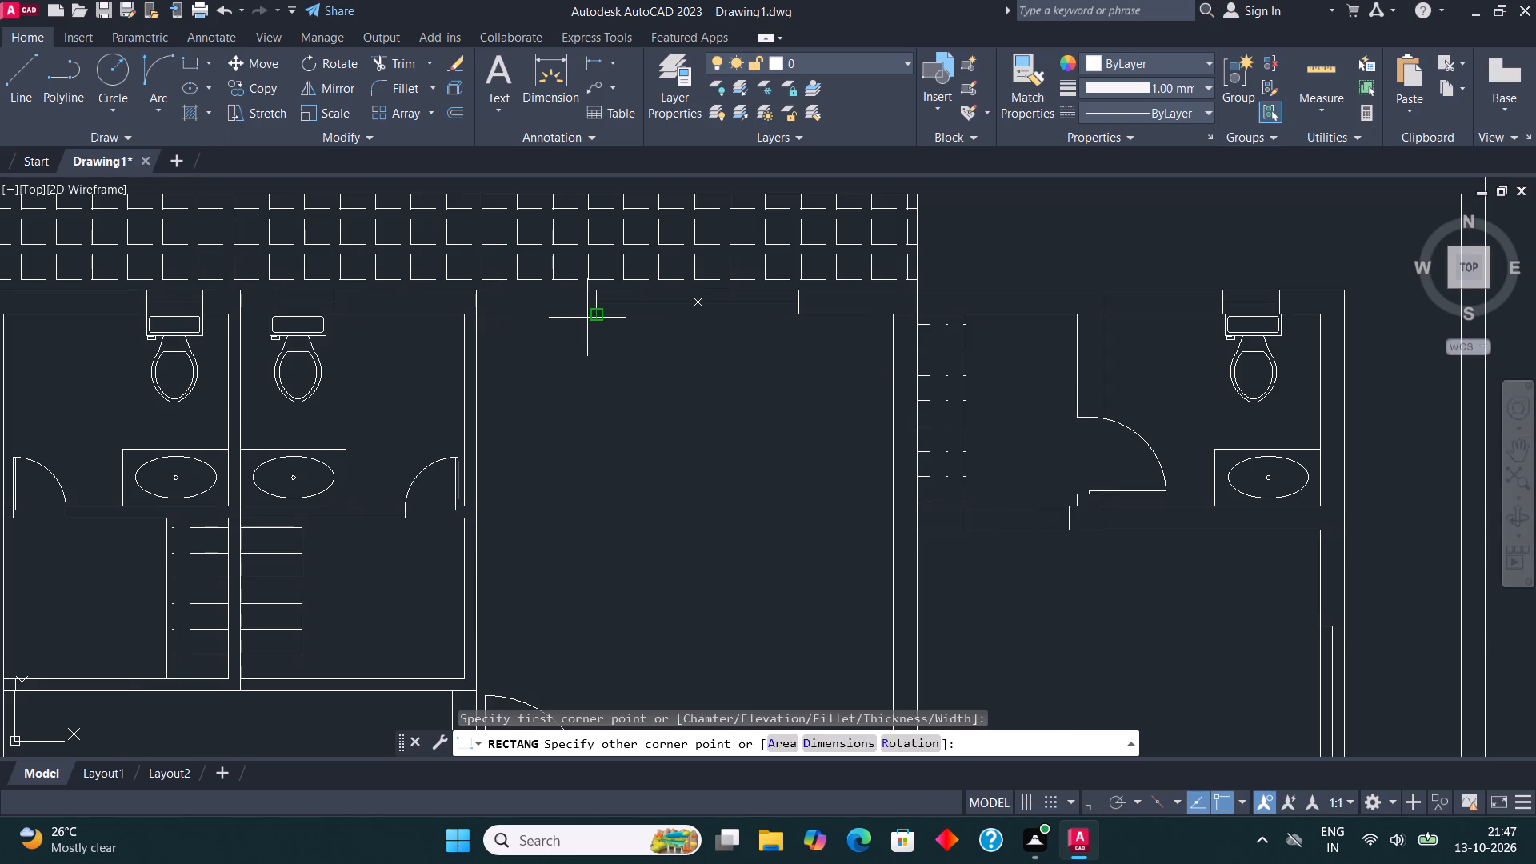
click(792, 554)
Draw a nightstand west of the bed's head: a small rectangle against the north wall with a centred circle inside.
click(194, 59)
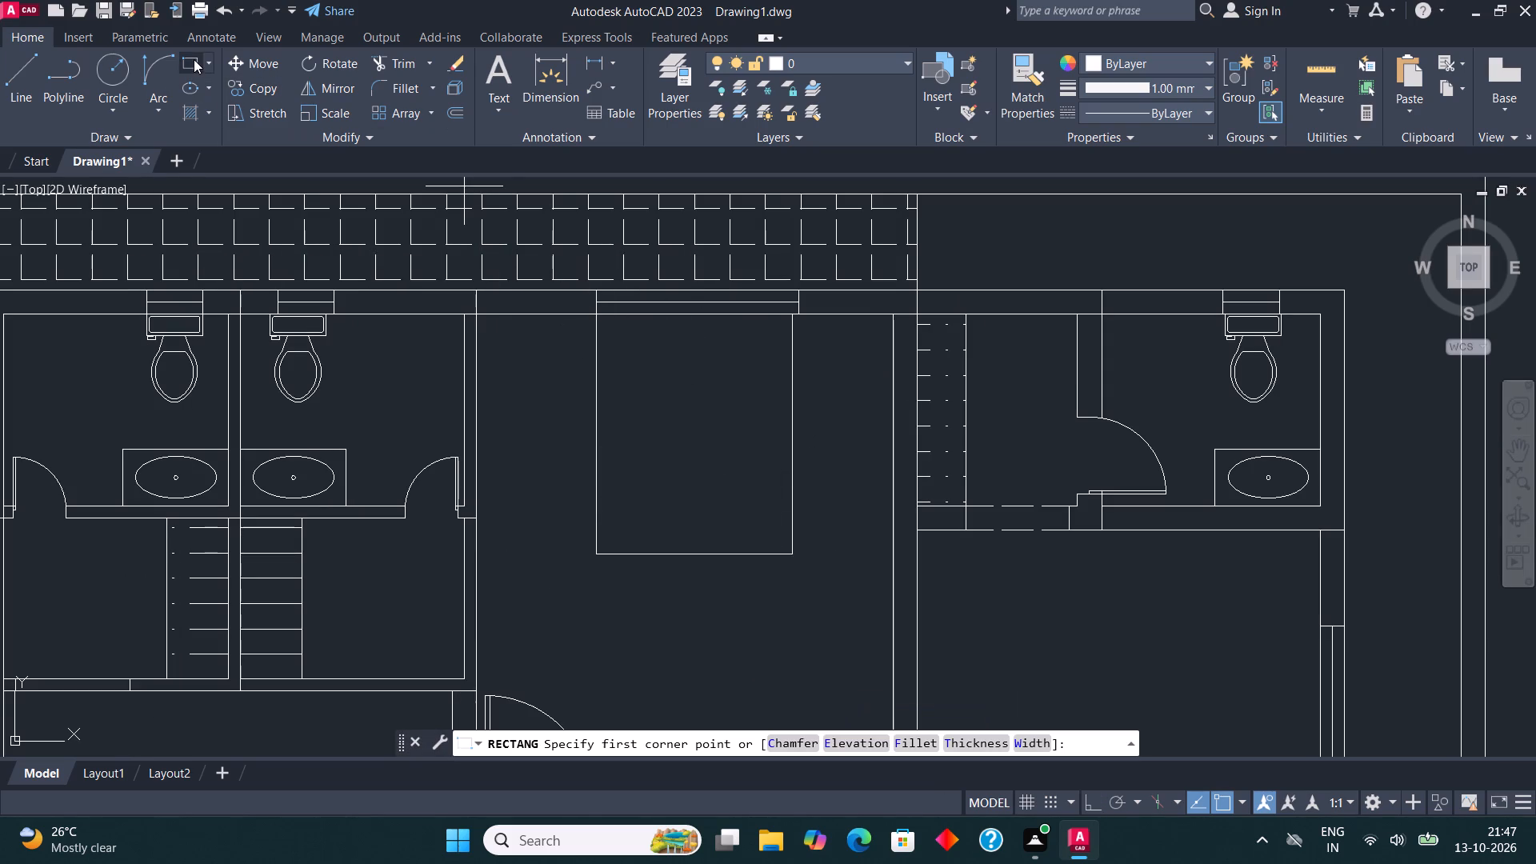
click(594, 314)
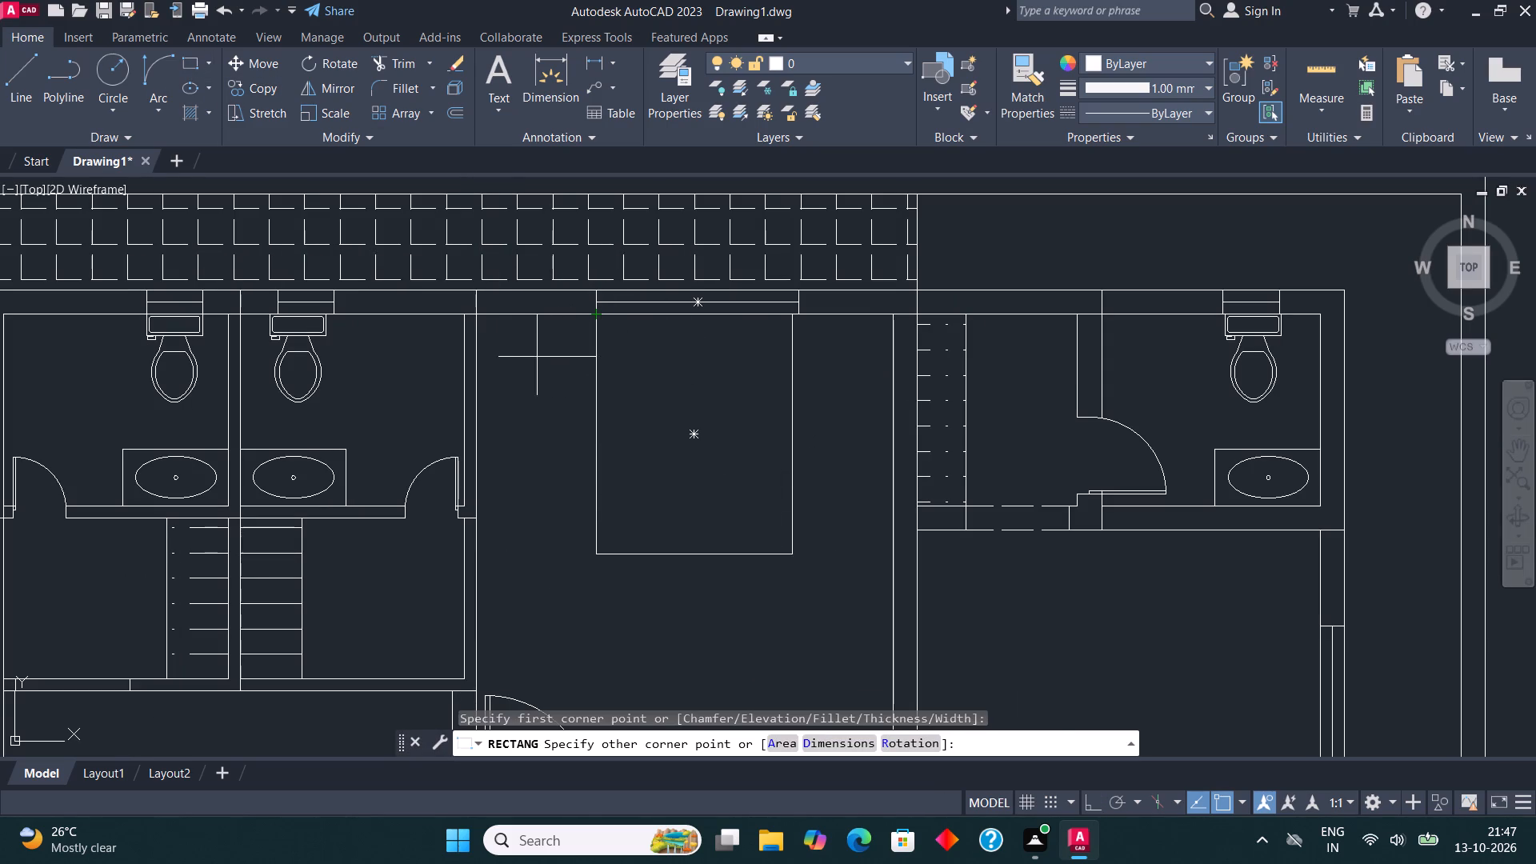
click(537, 366)
scroll(557, 332, up, 3)
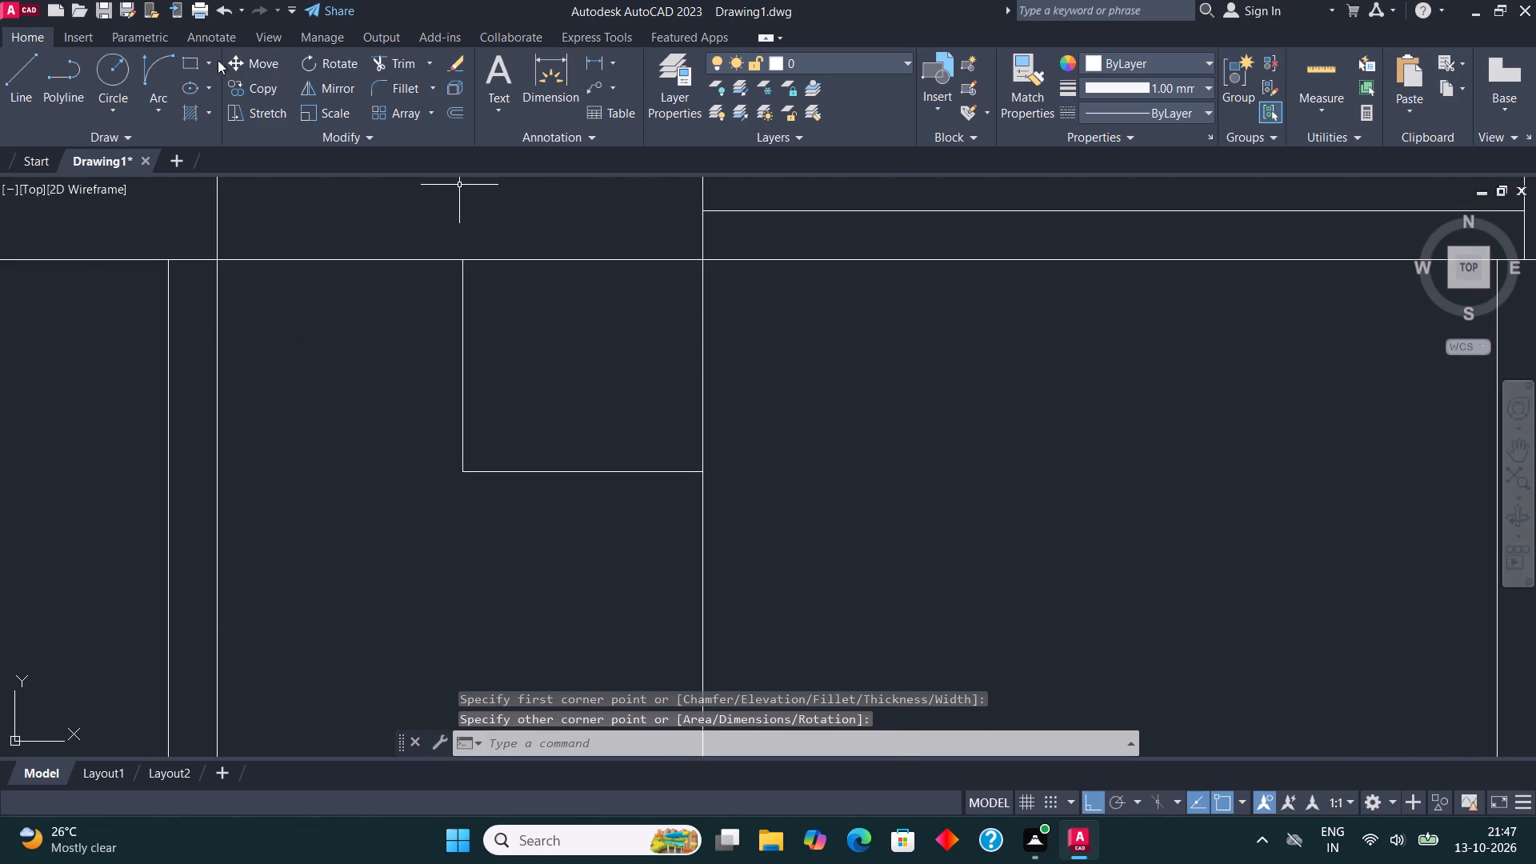
click(111, 66)
click(580, 366)
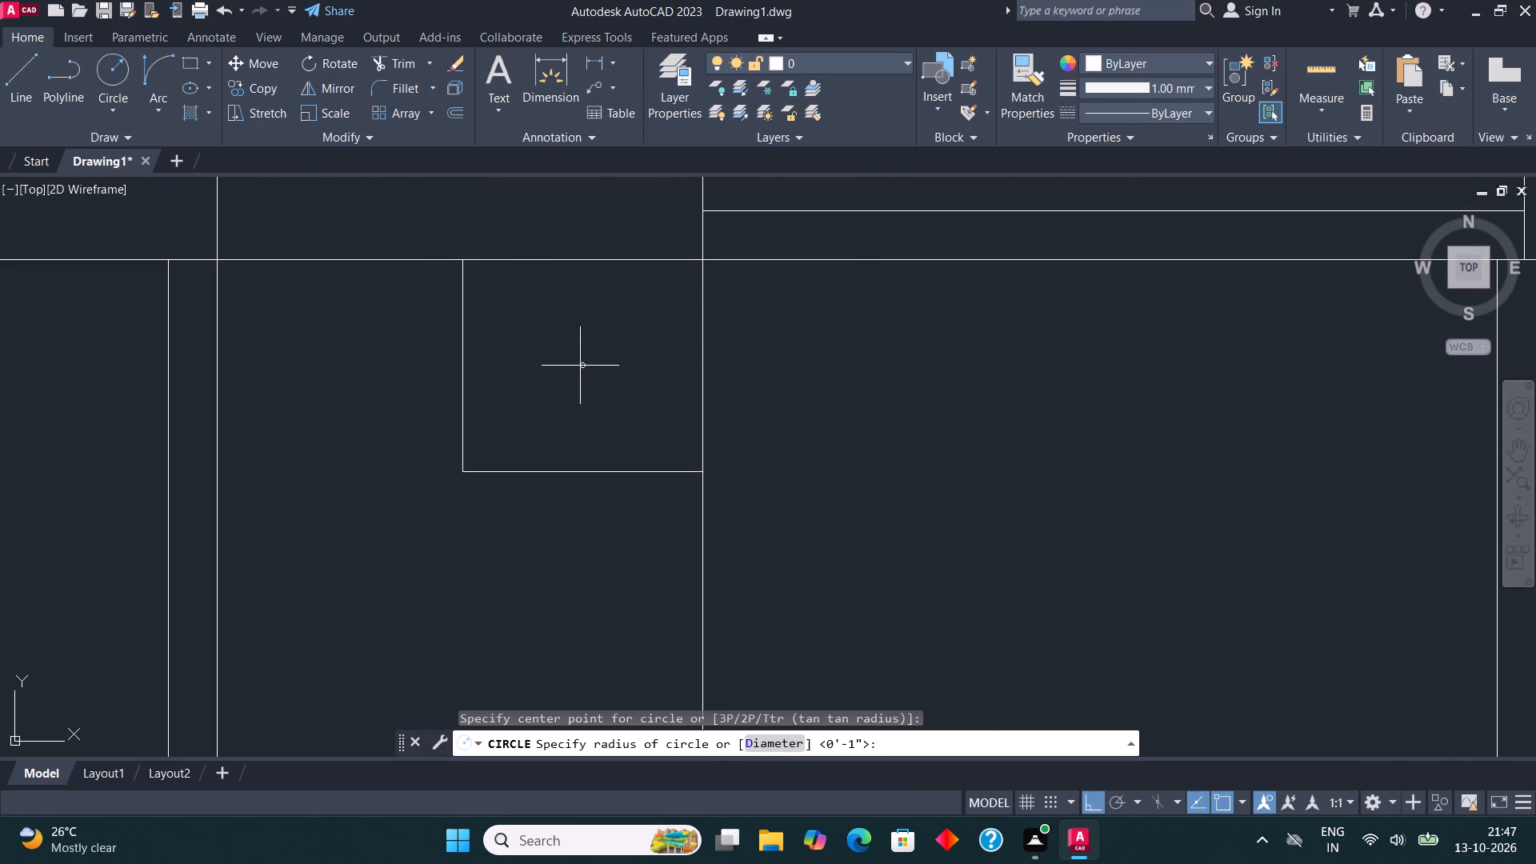
click(656, 427)
Copy the nightstand and its circle to the bed's north-east corner.
click(631, 496)
click(542, 380)
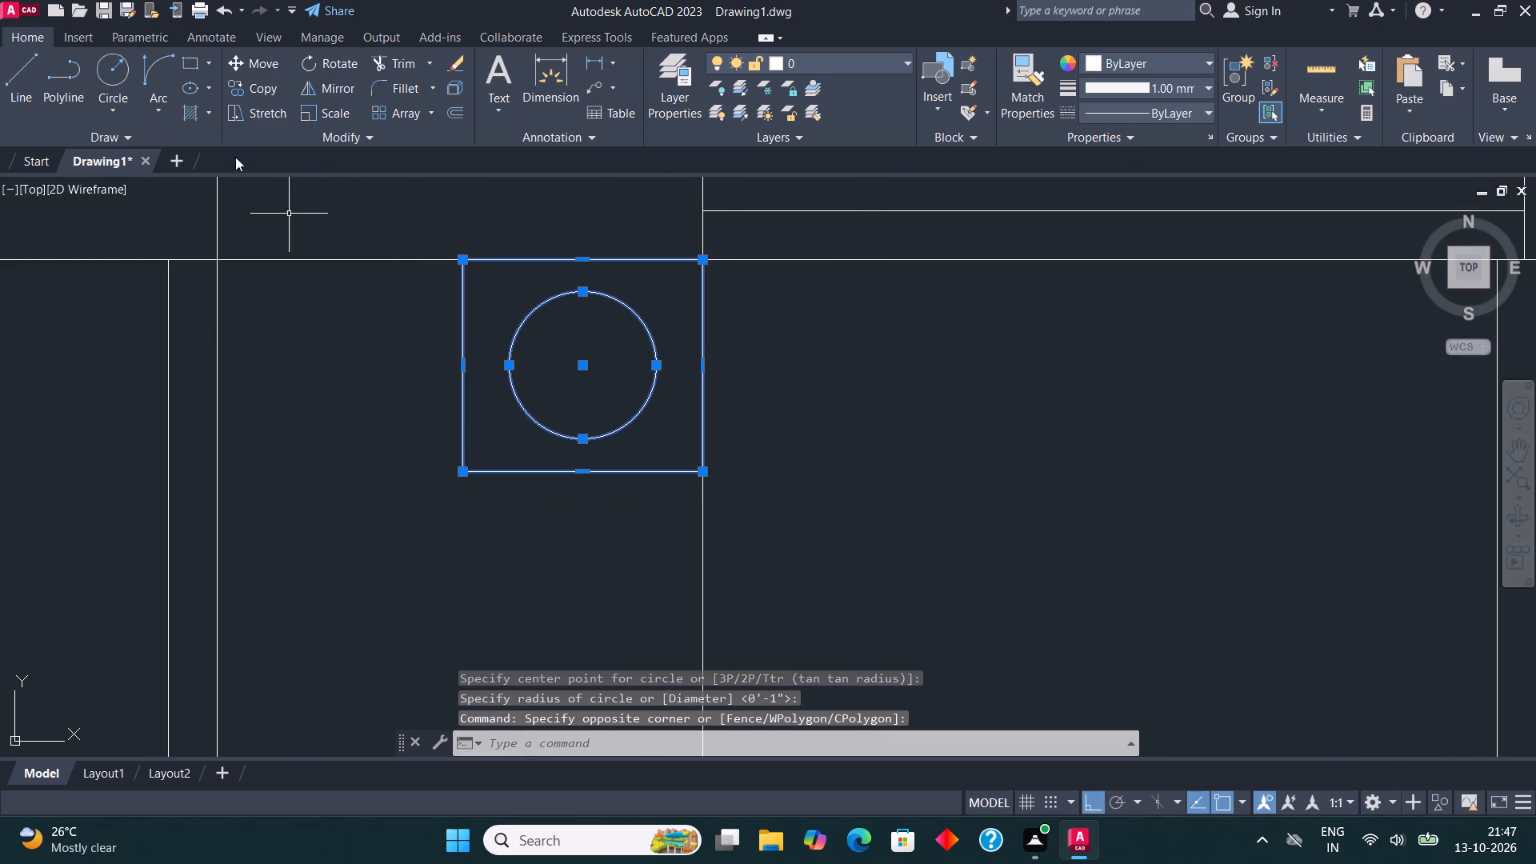
click(264, 83)
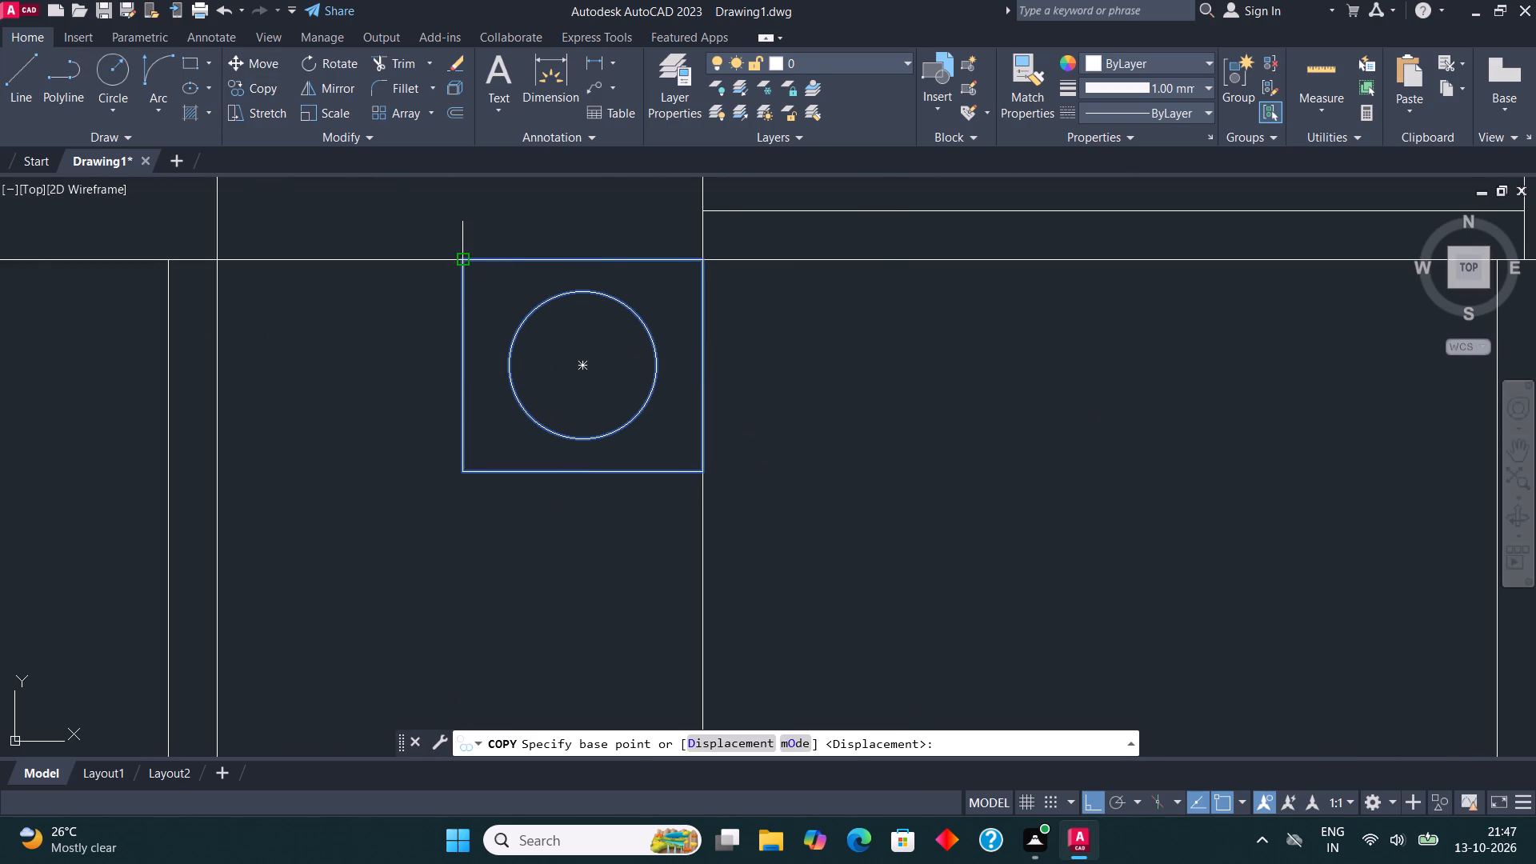
click(459, 261)
scroll(459, 261, down, 2)
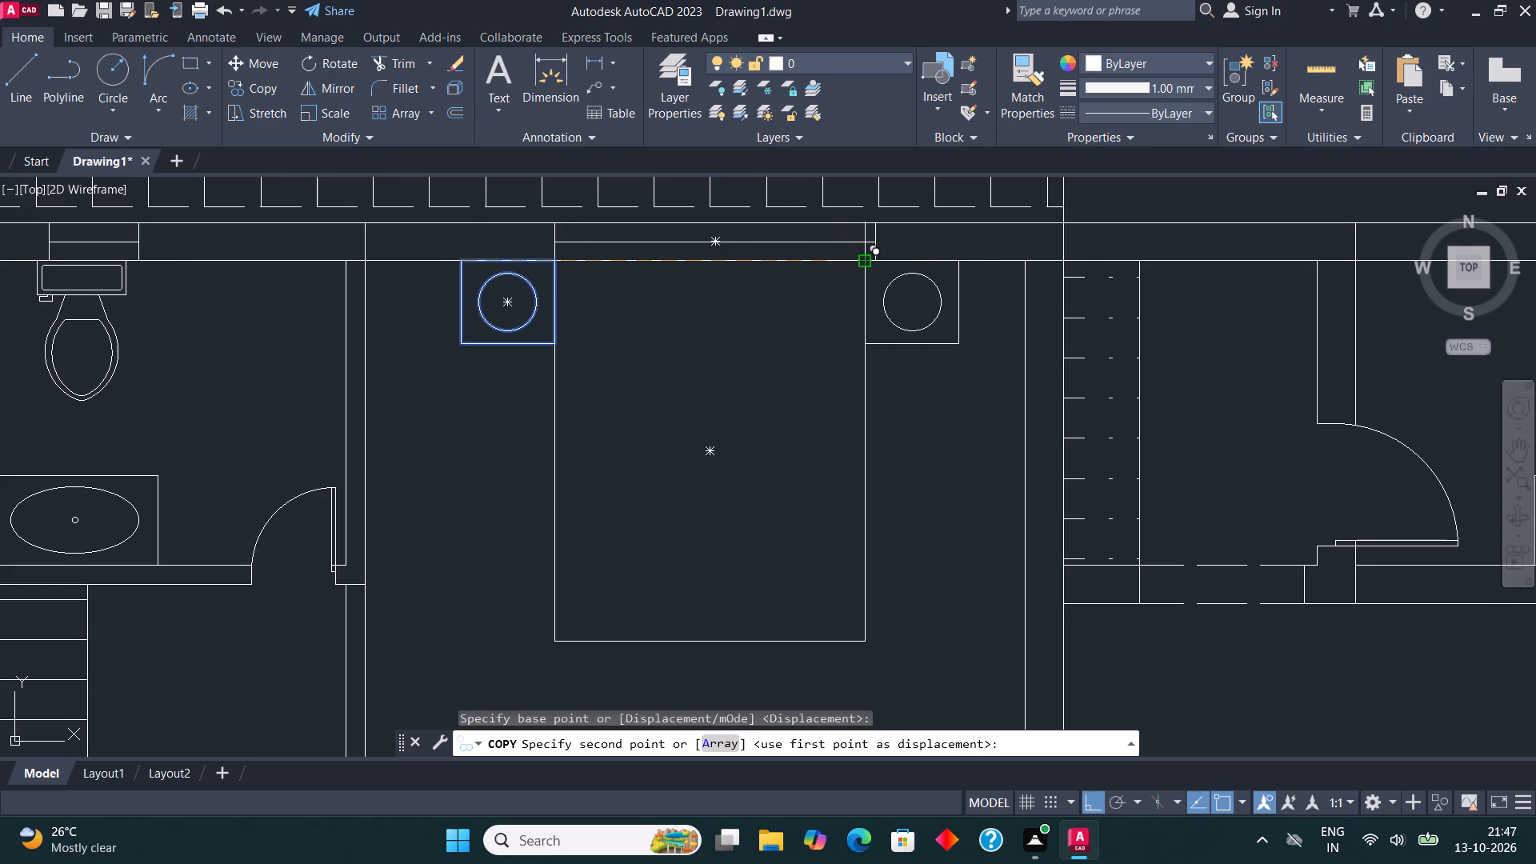
click(862, 264)
key(Escape)
Draw a pillow rectangle inside the west half of the bed, near its head.
click(191, 61)
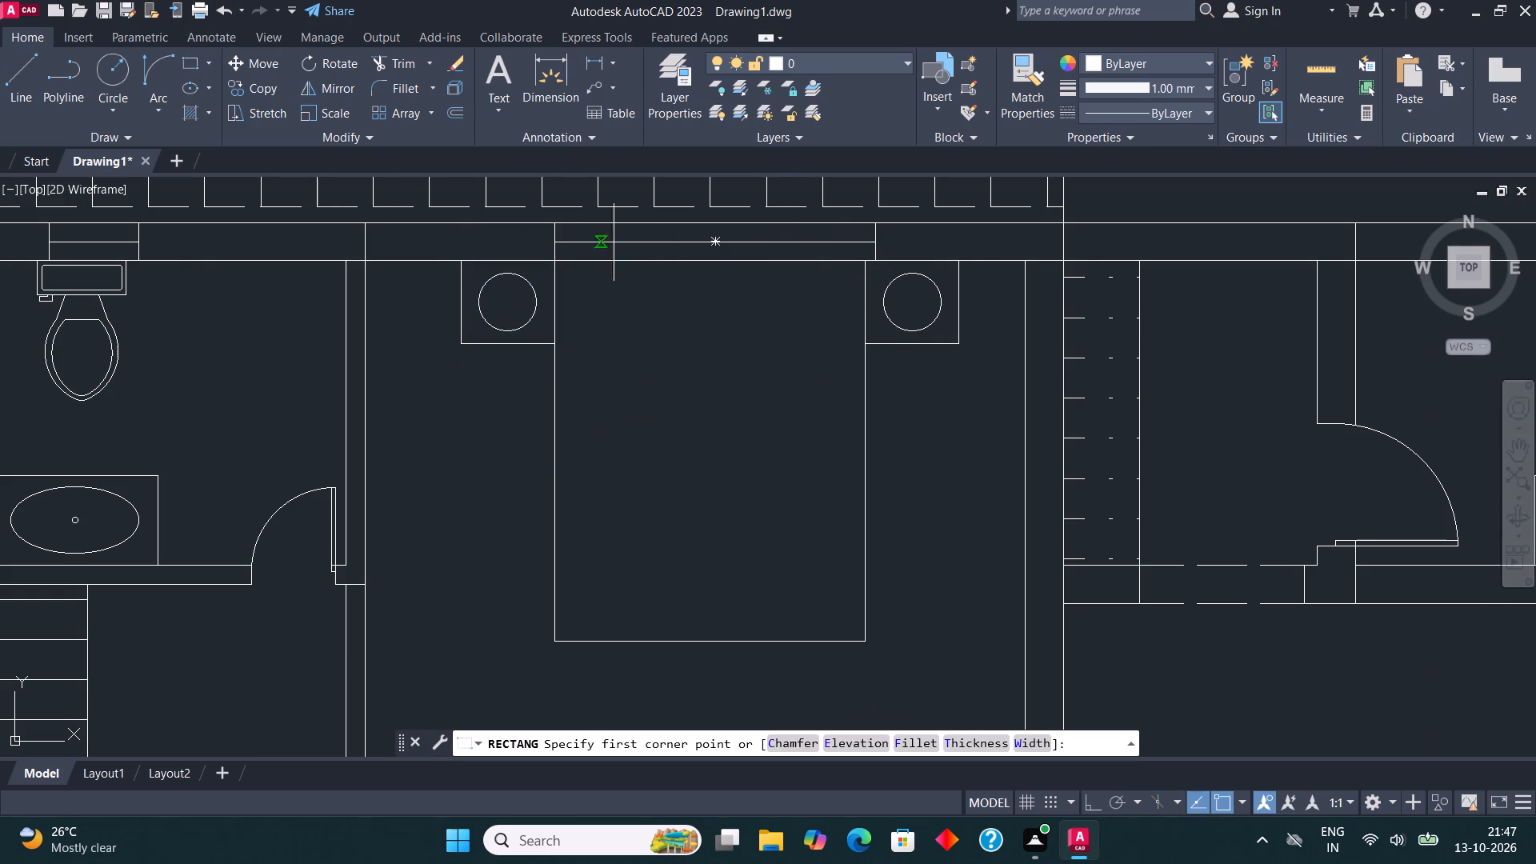
middle_drag(643, 250, 602, 278)
scroll(590, 281, up, 1)
click(514, 353)
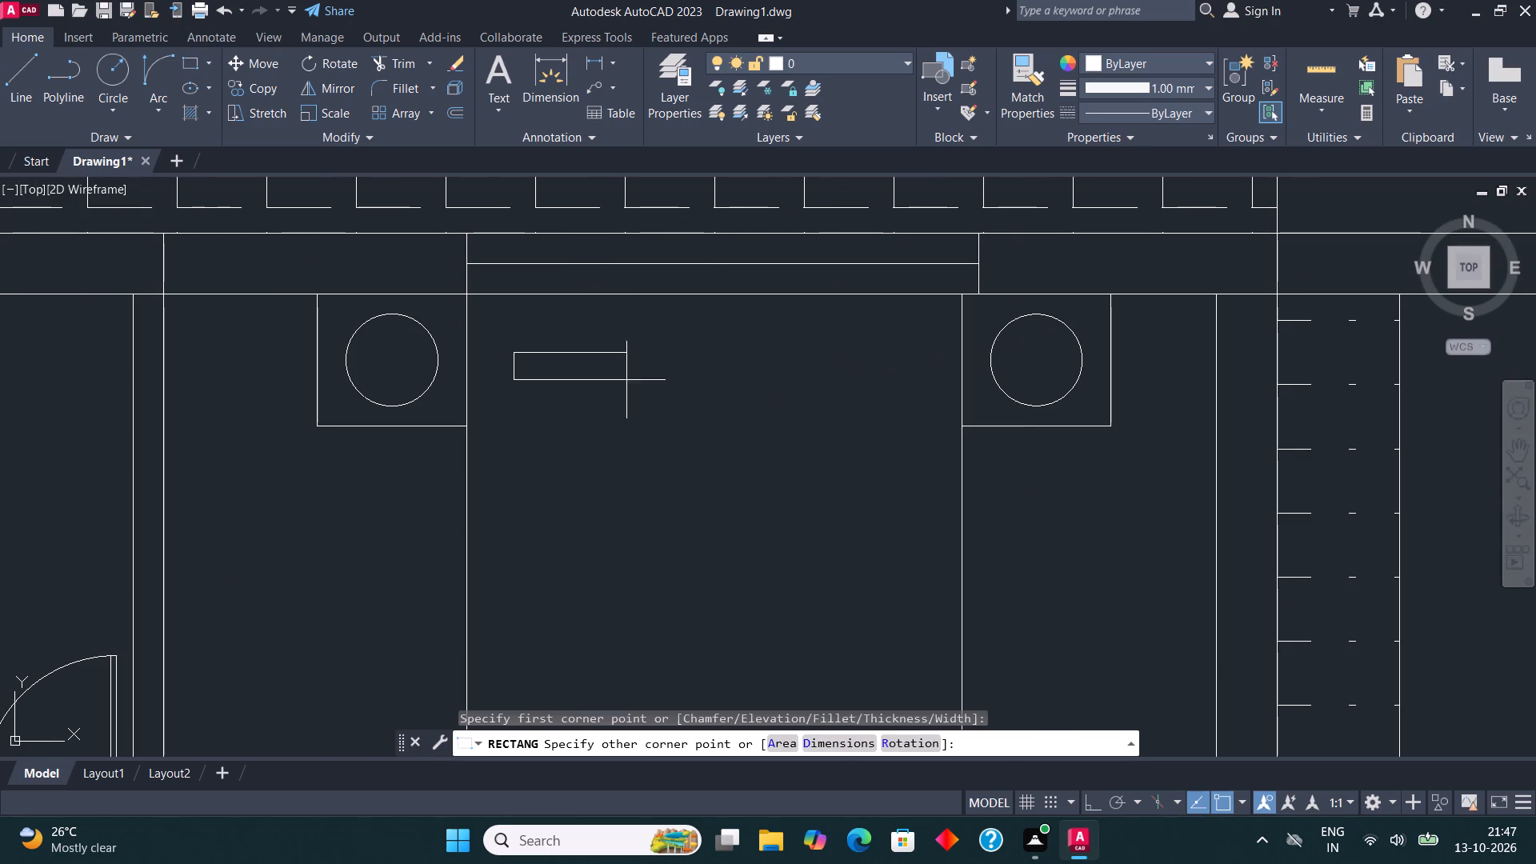
click(690, 436)
Copy the pillow rectangle horizontally to the east half of the bed.
click(648, 362)
click(590, 330)
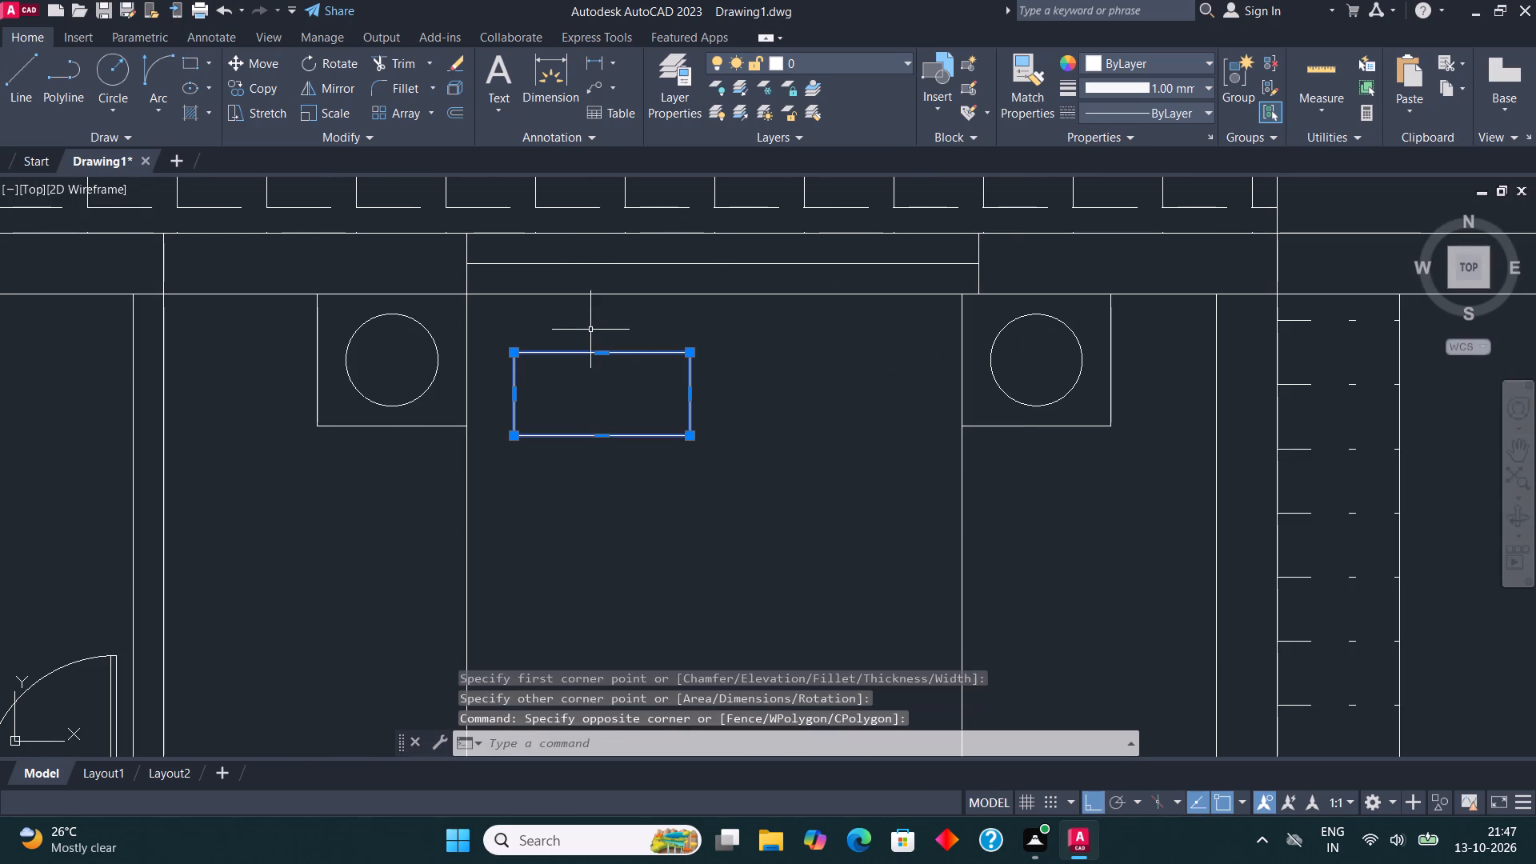
click(262, 86)
click(569, 393)
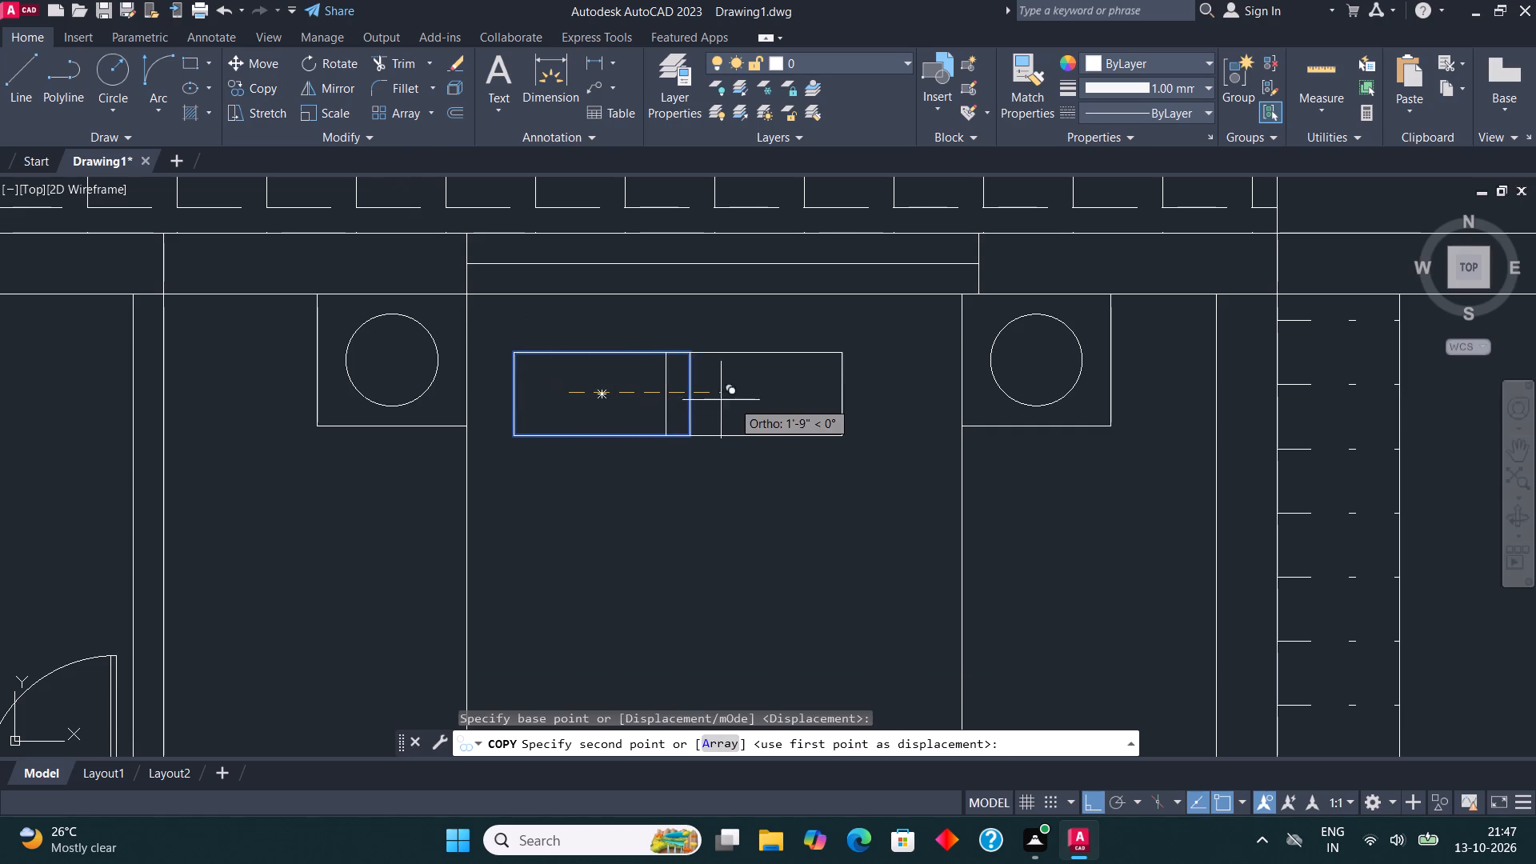
click(782, 398)
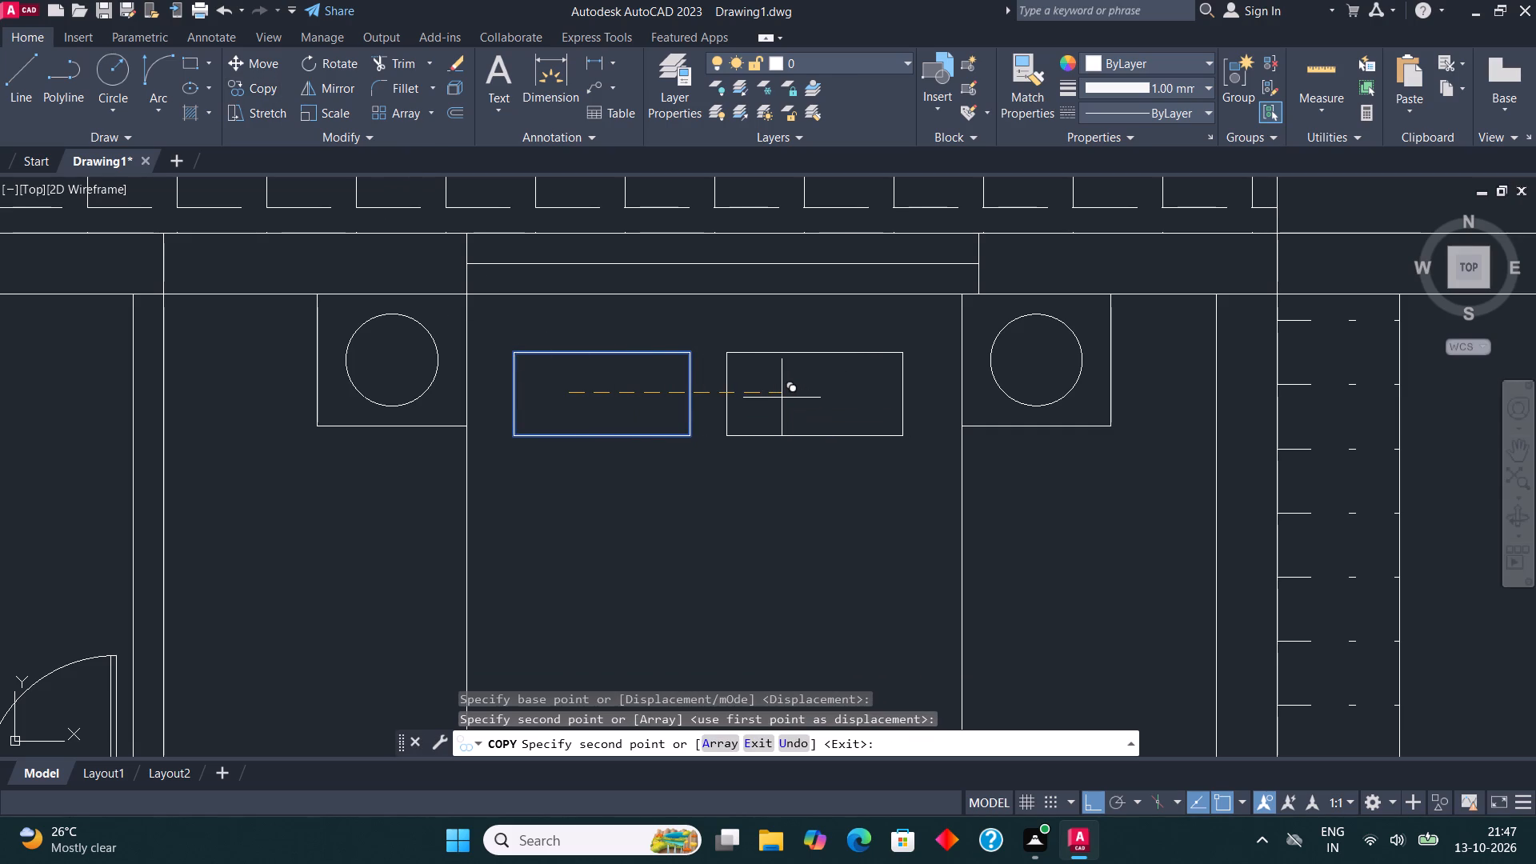
key(Escape)
Draw a blanket line about 5'-2" long below the pillows from the bed's west edge, with a triangular fold reaching the east edge.
click(14, 73)
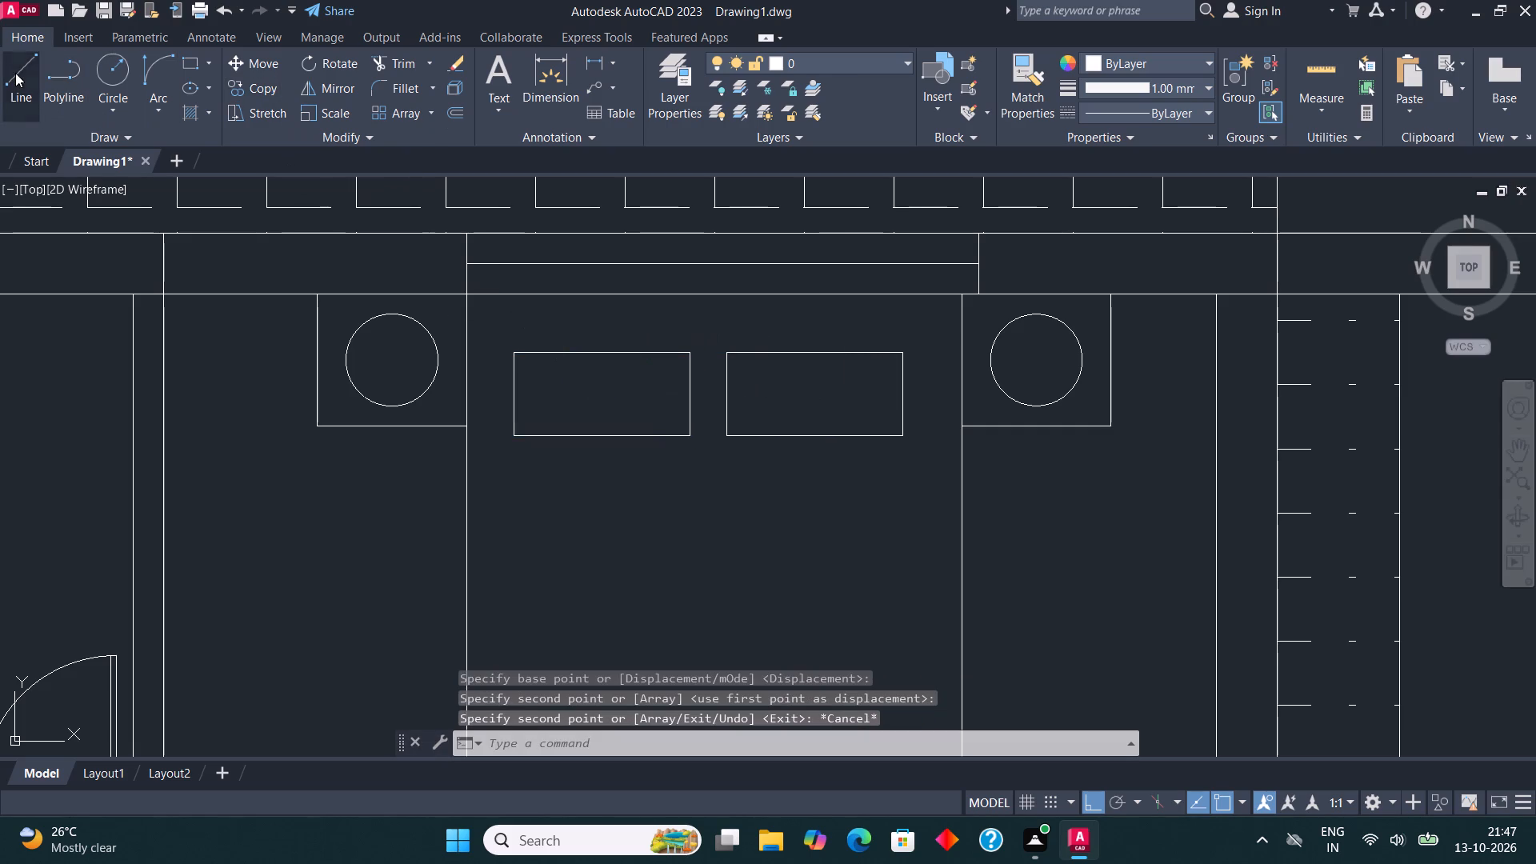
click(464, 477)
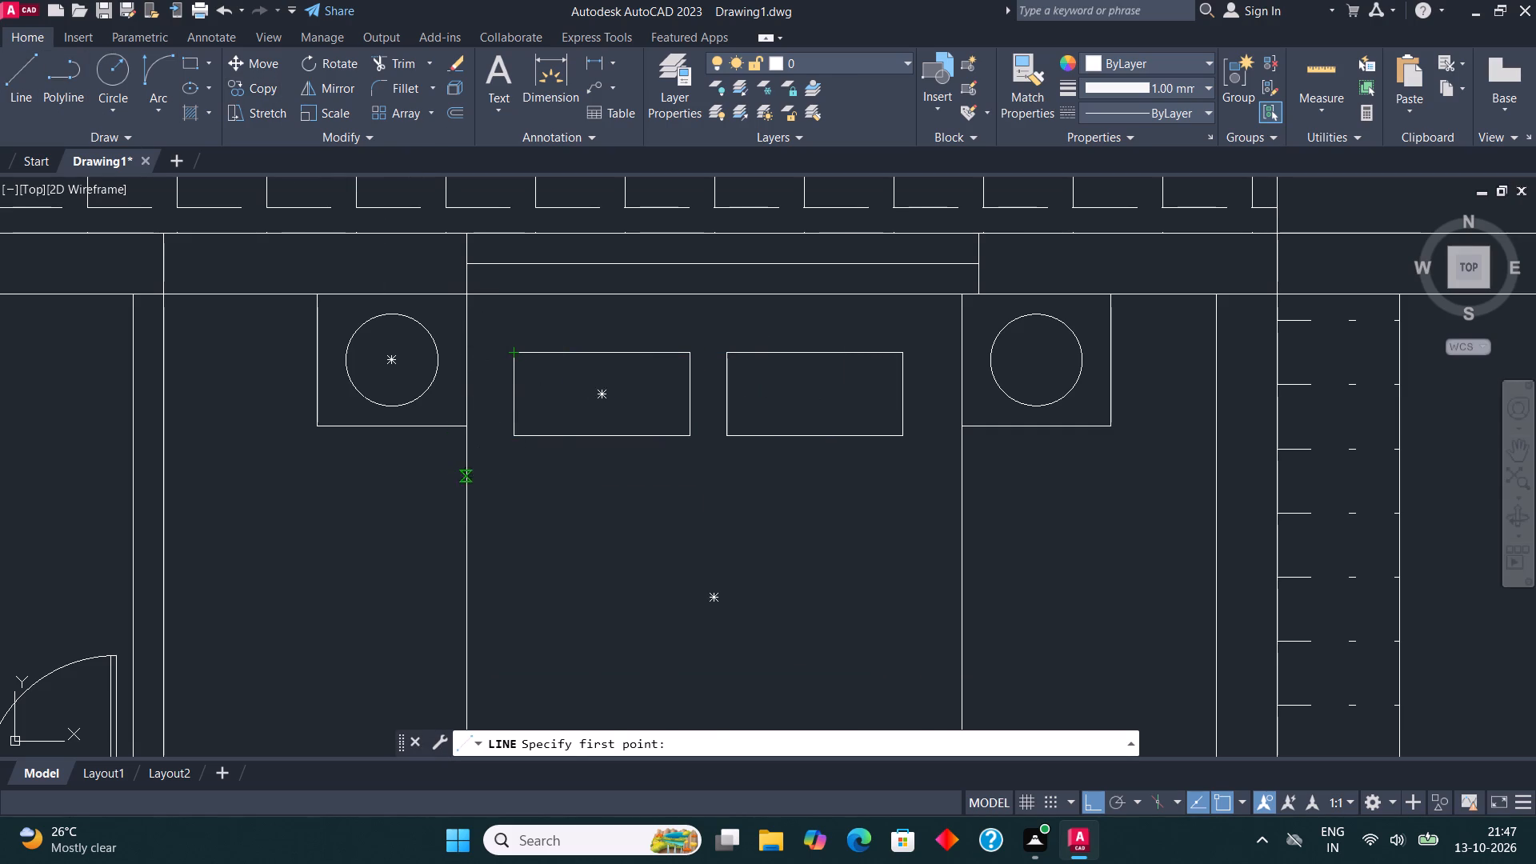
click(882, 485)
click(890, 538)
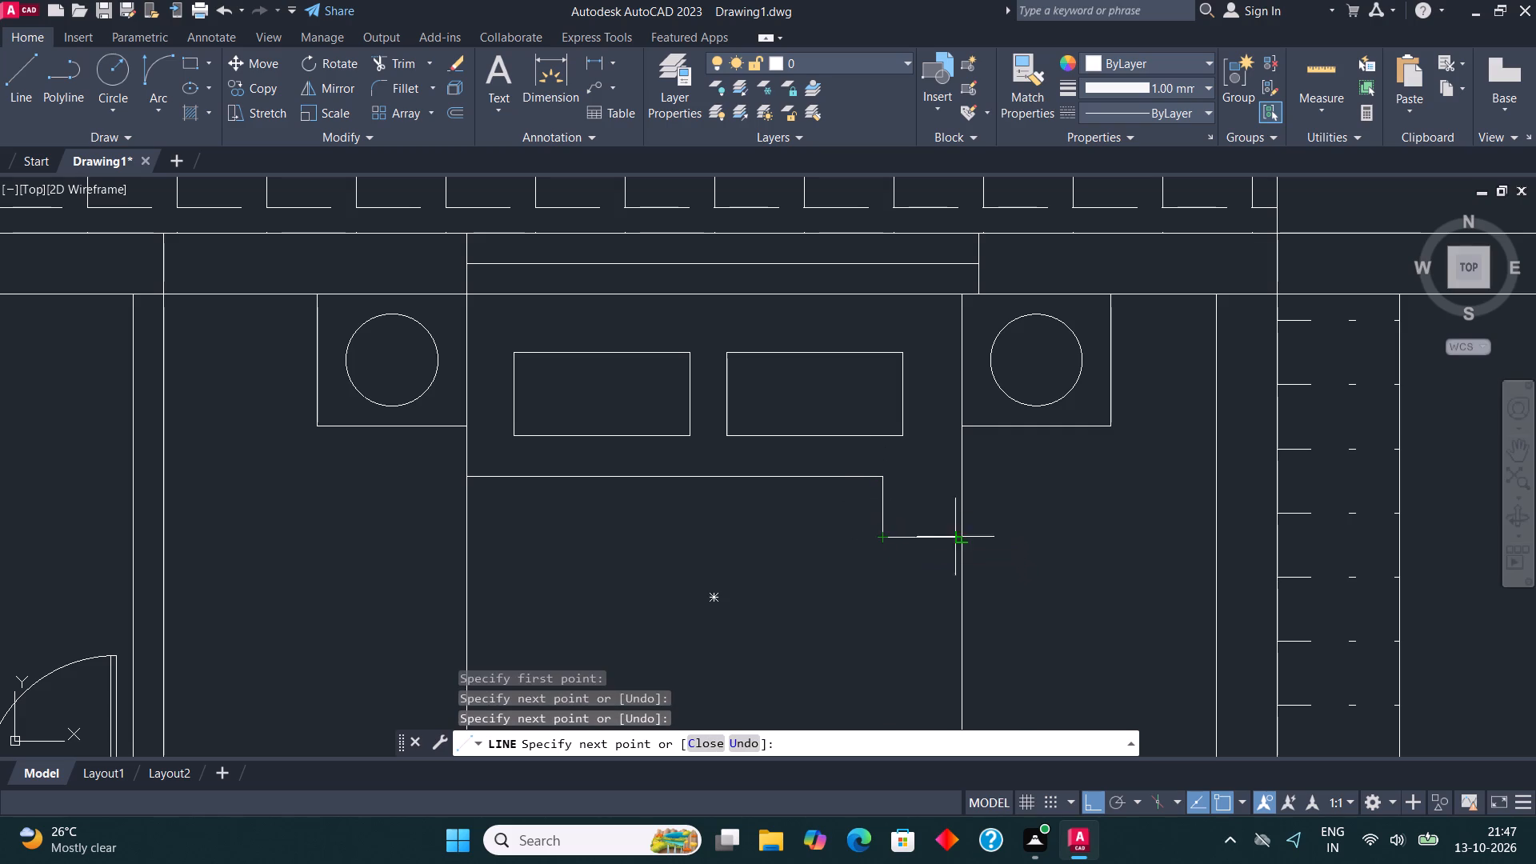
click(956, 534)
click(879, 477)
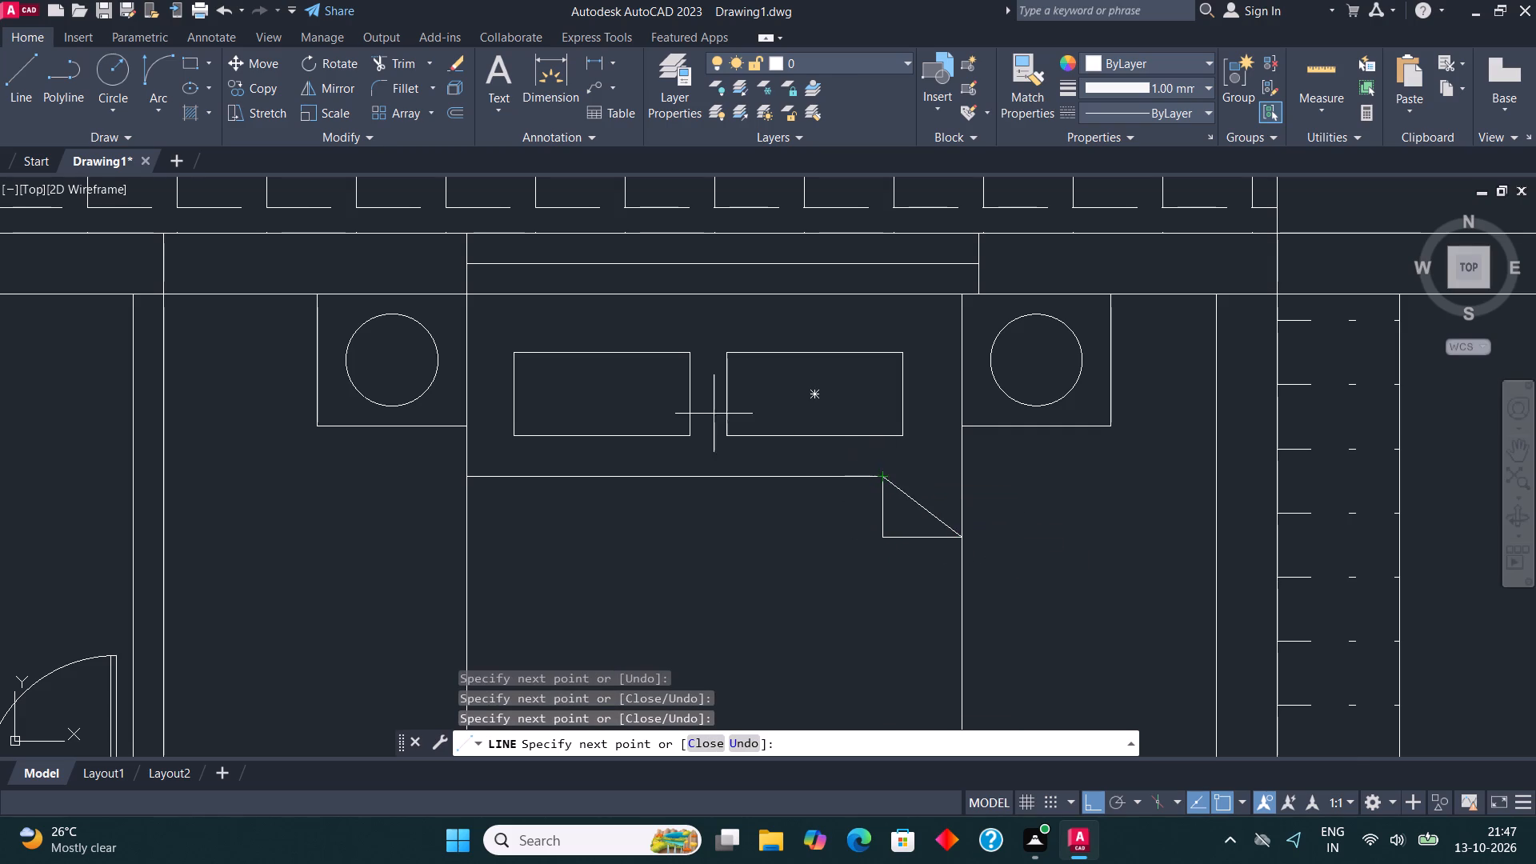
scroll(708, 410, down, 2)
key(Escape)
Draw a long, shallow rectangular cabinet against the bedroom's south wall, east of the door.
scroll(726, 374, down, 1)
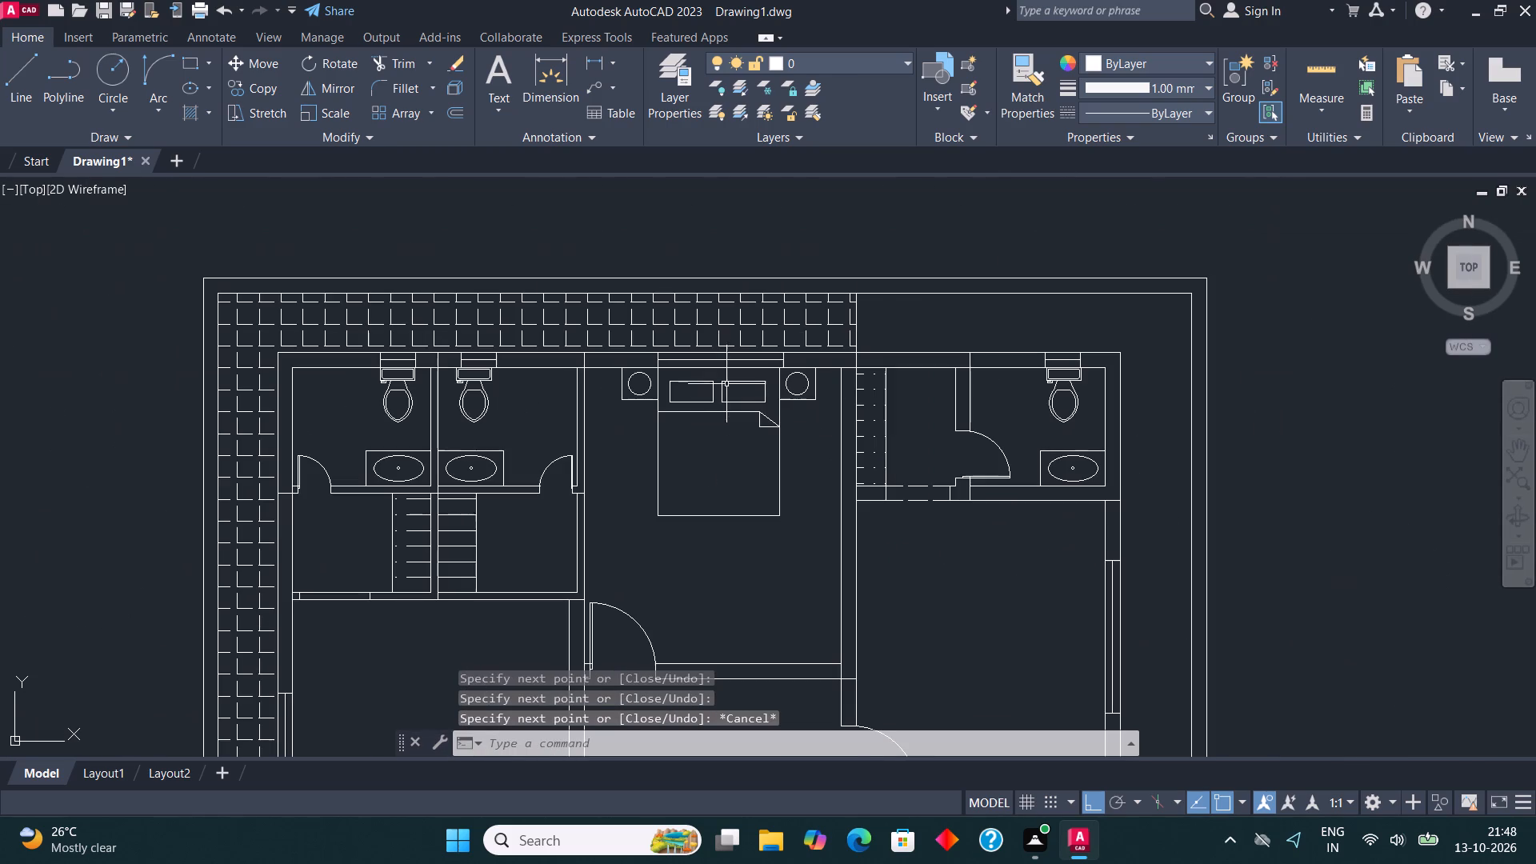
middle_drag(729, 456, 710, 377)
scroll(713, 598, up, 2)
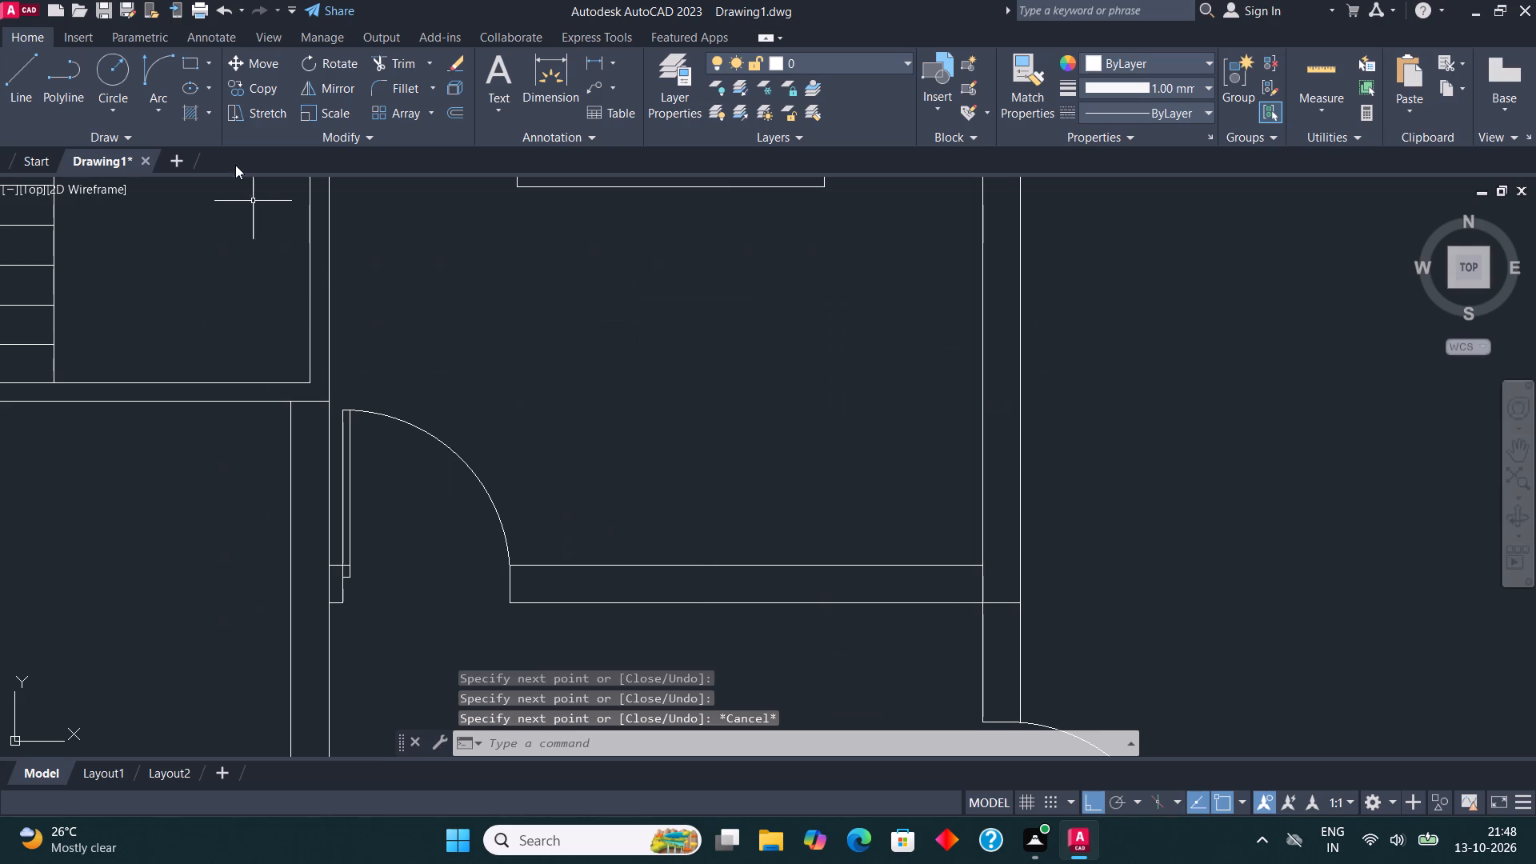
click(193, 63)
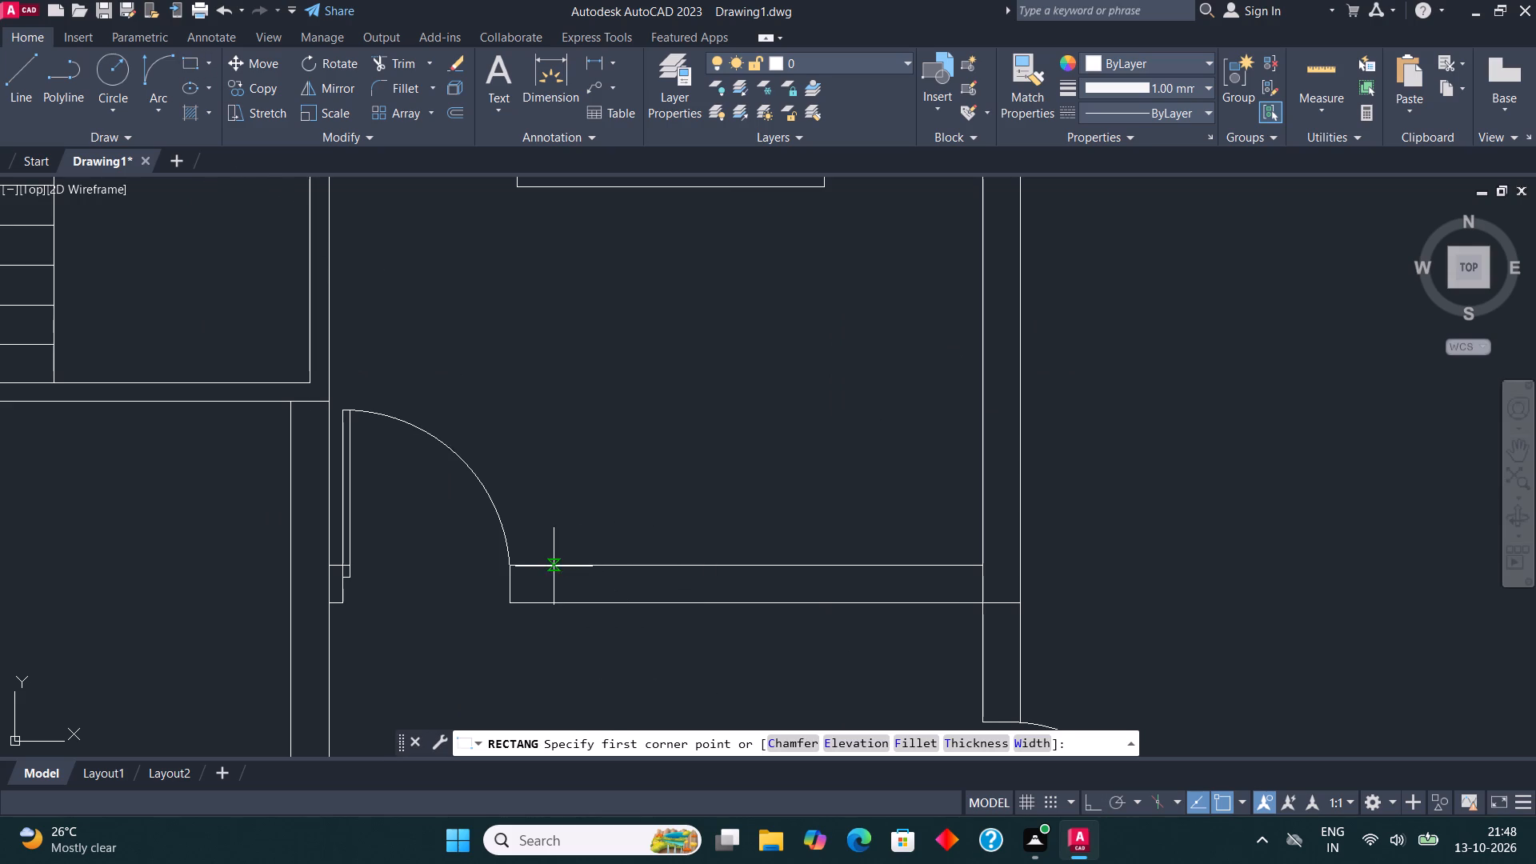
click(552, 566)
click(891, 528)
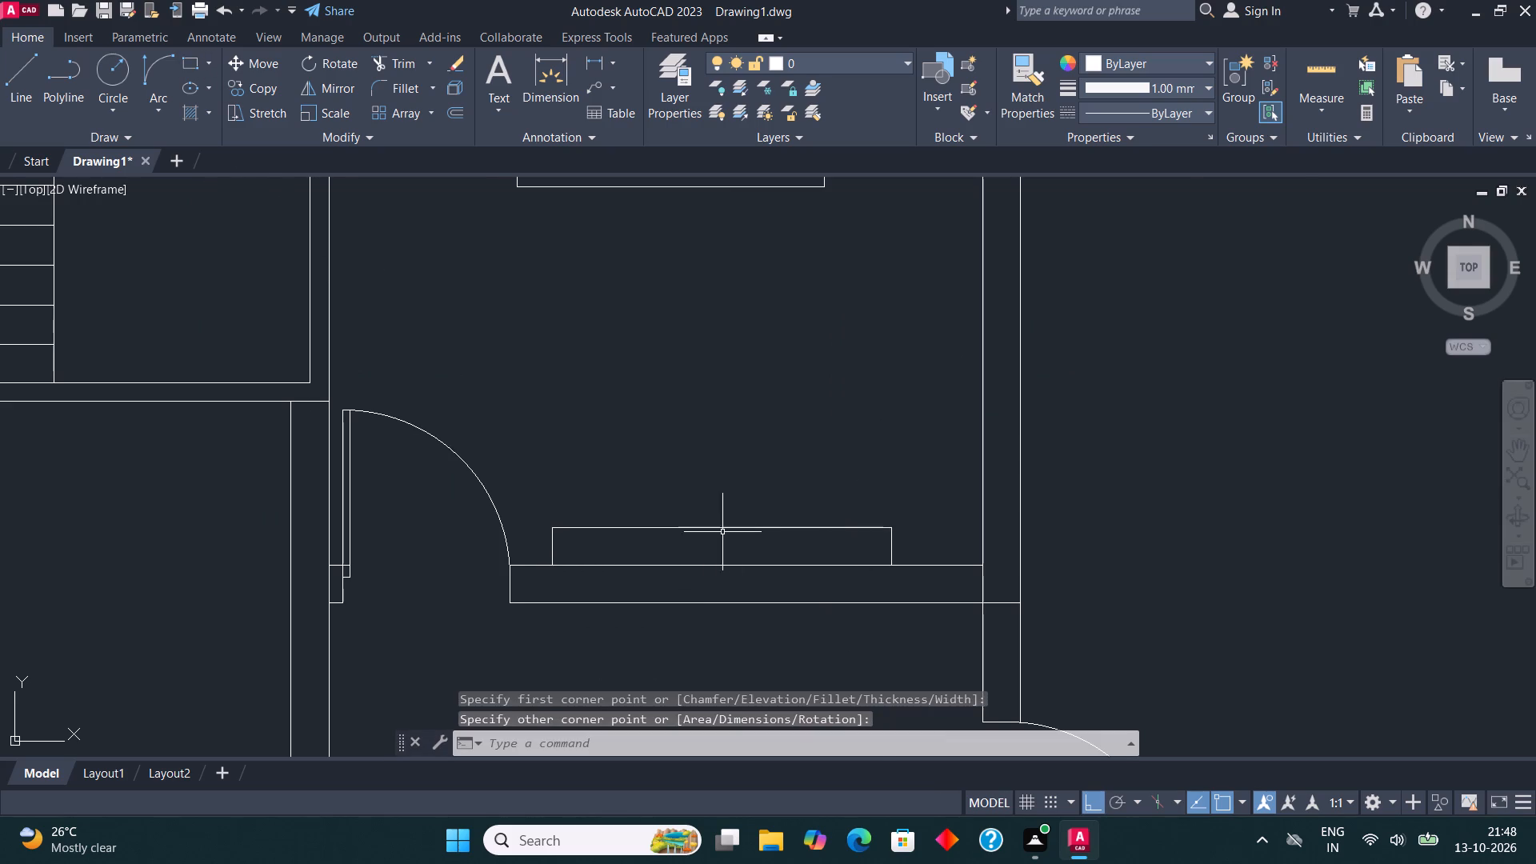
Copy the bed with its pillows and both nightstands from the north bedroom to the empty area east of the plan.
scroll(722, 532, down, 2)
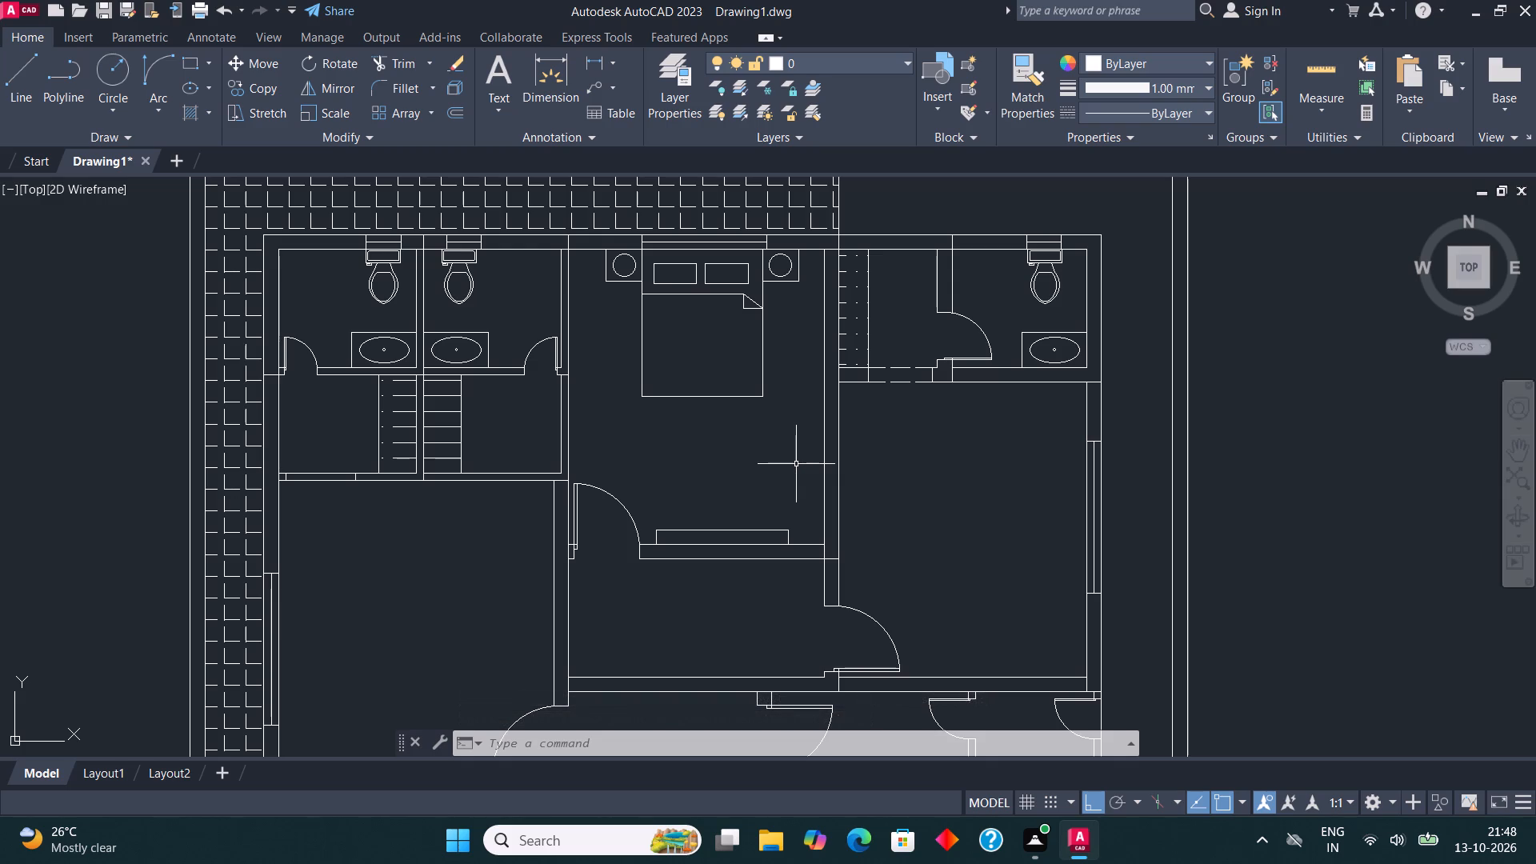
scroll(538, 494, down, 2)
middle_drag(618, 466, 641, 414)
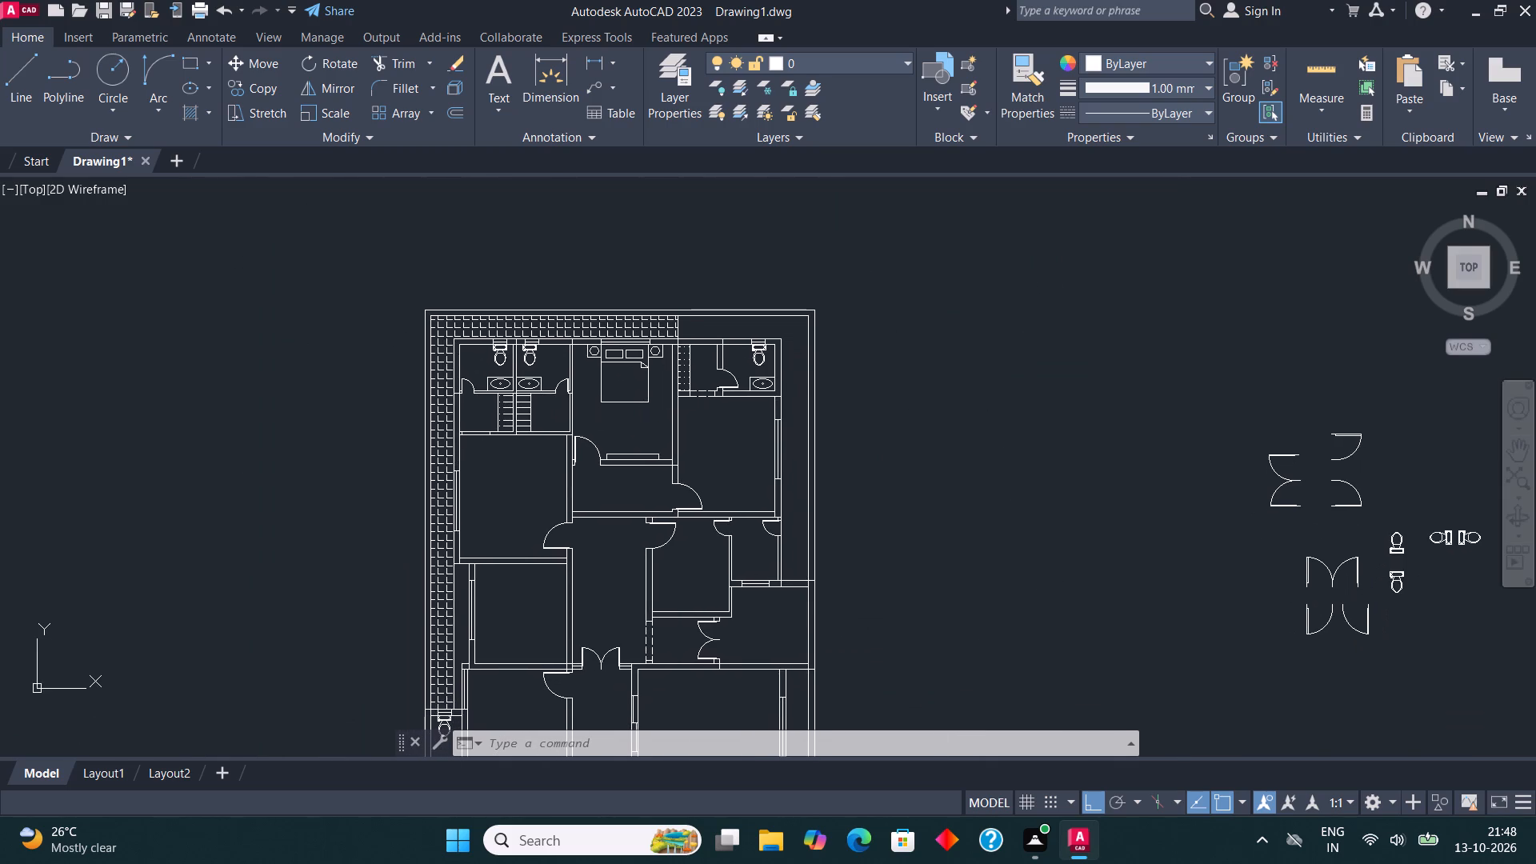
scroll(692, 420, up, 2)
middle_drag(580, 328, 626, 463)
click(630, 541)
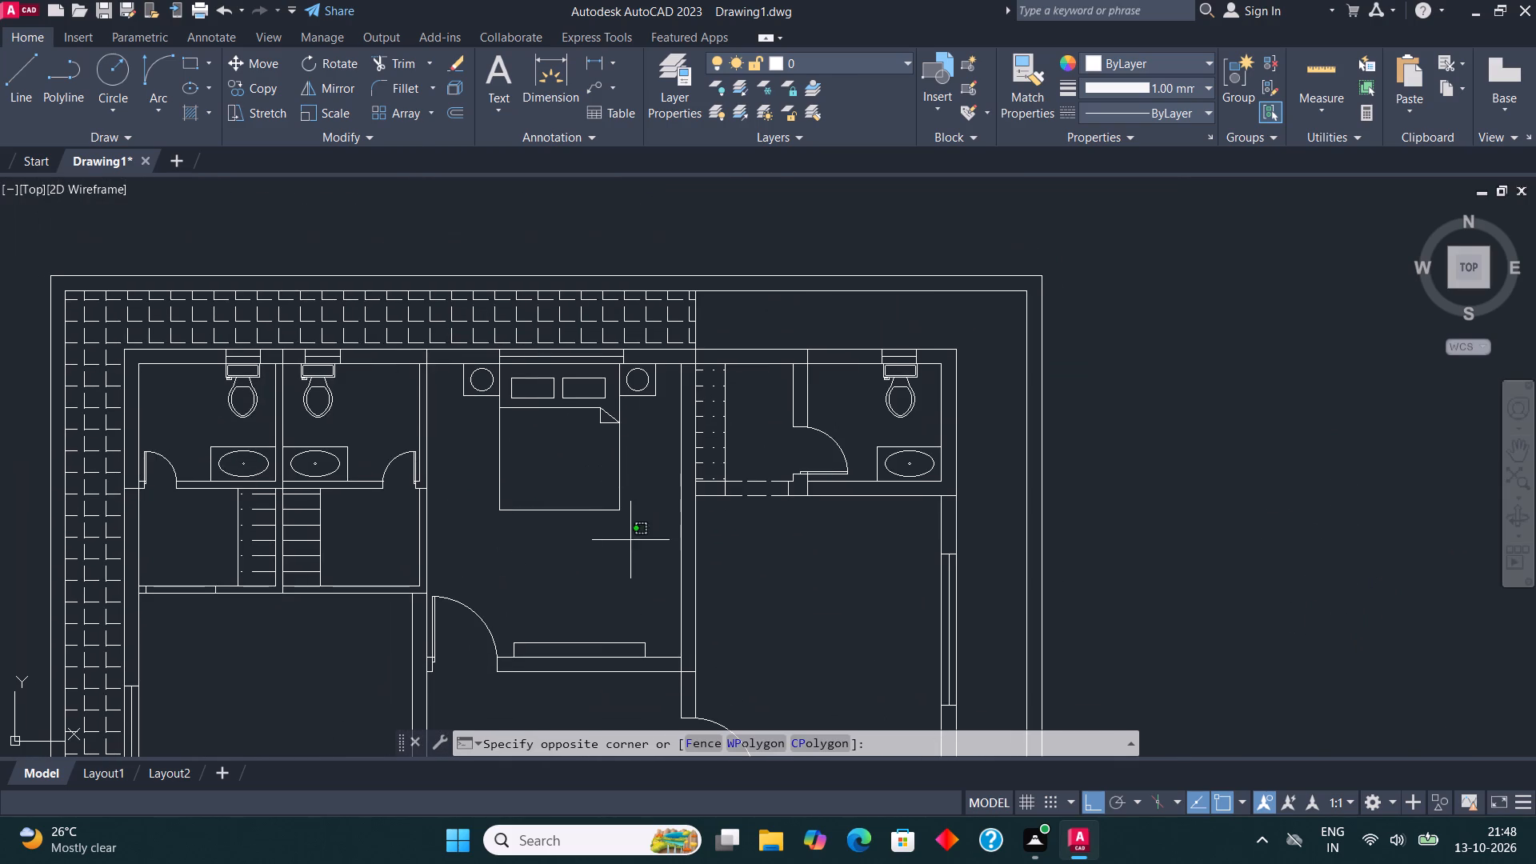
click(474, 377)
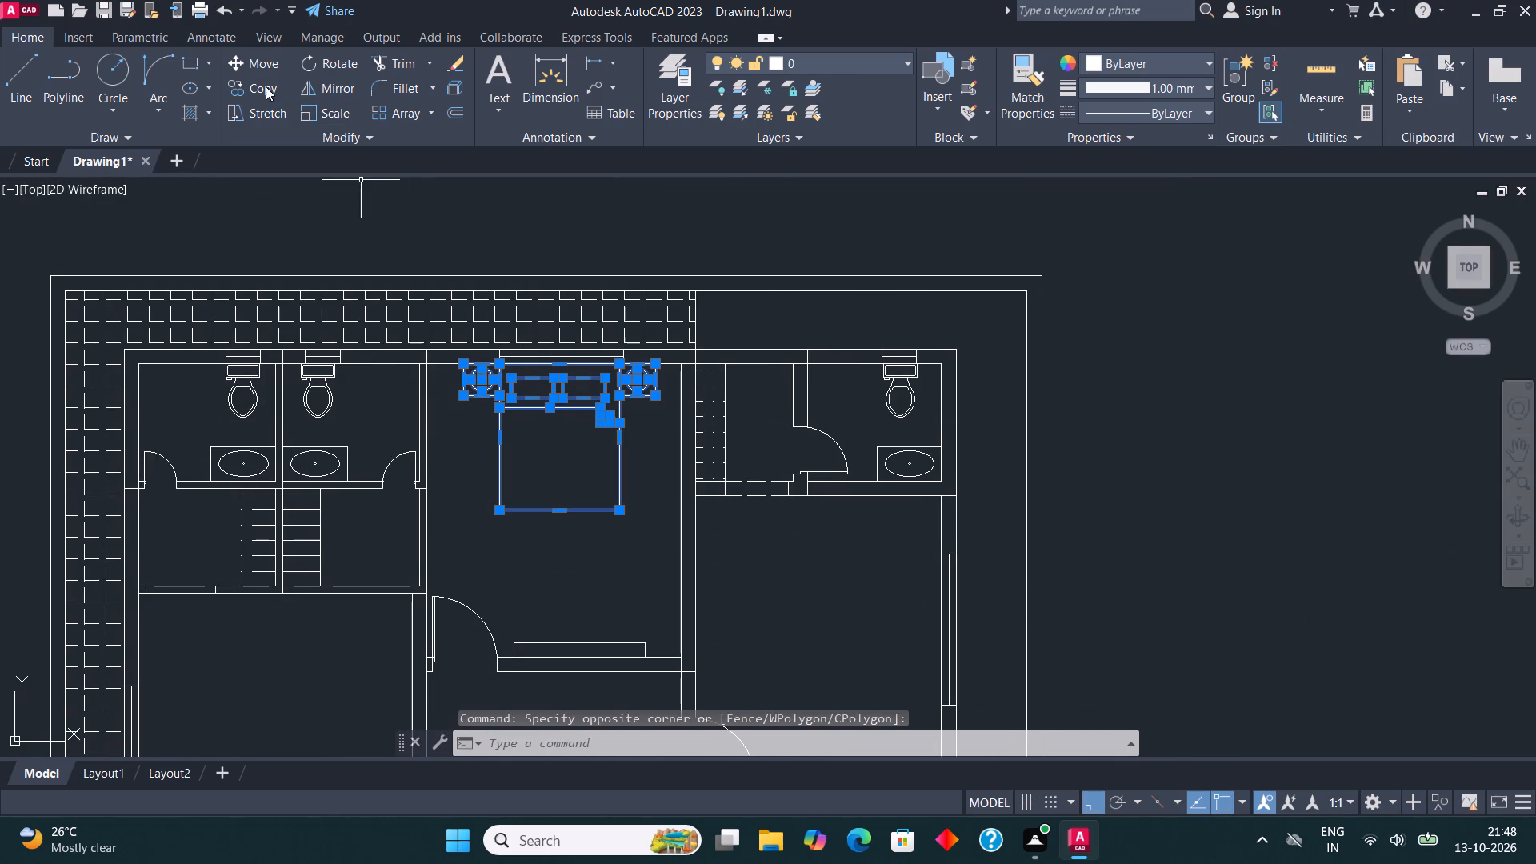
click(266, 86)
click(558, 460)
scroll(558, 461, down, 1)
drag(1052, 492, 1046, 494)
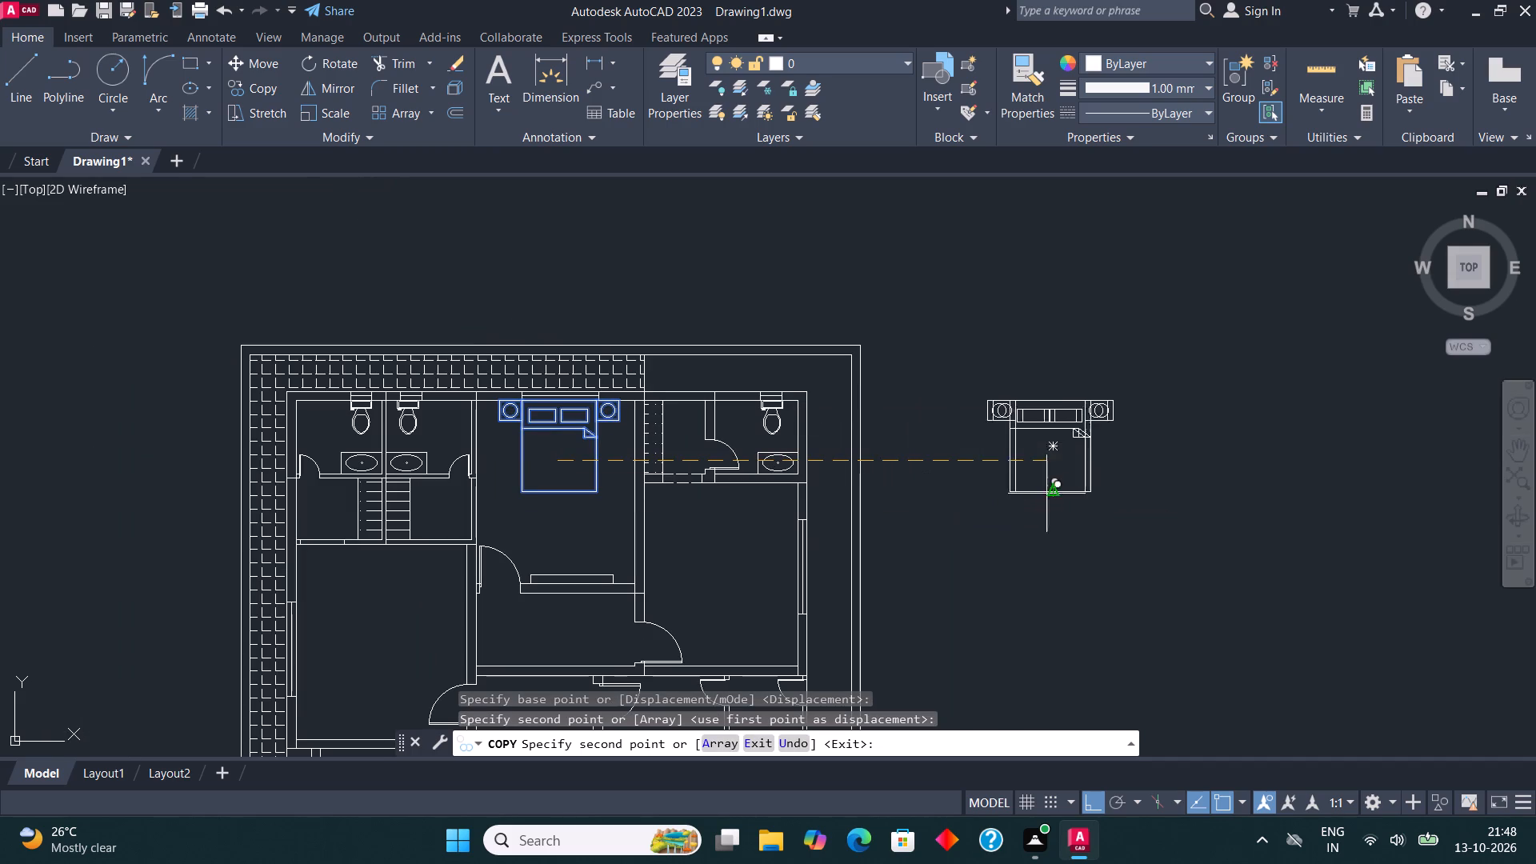
drag(1046, 494, 808, 503)
key(Escape)
Rotate the copied bed set 270° so that its headboard faces east.
middle_drag(1041, 504, 963, 503)
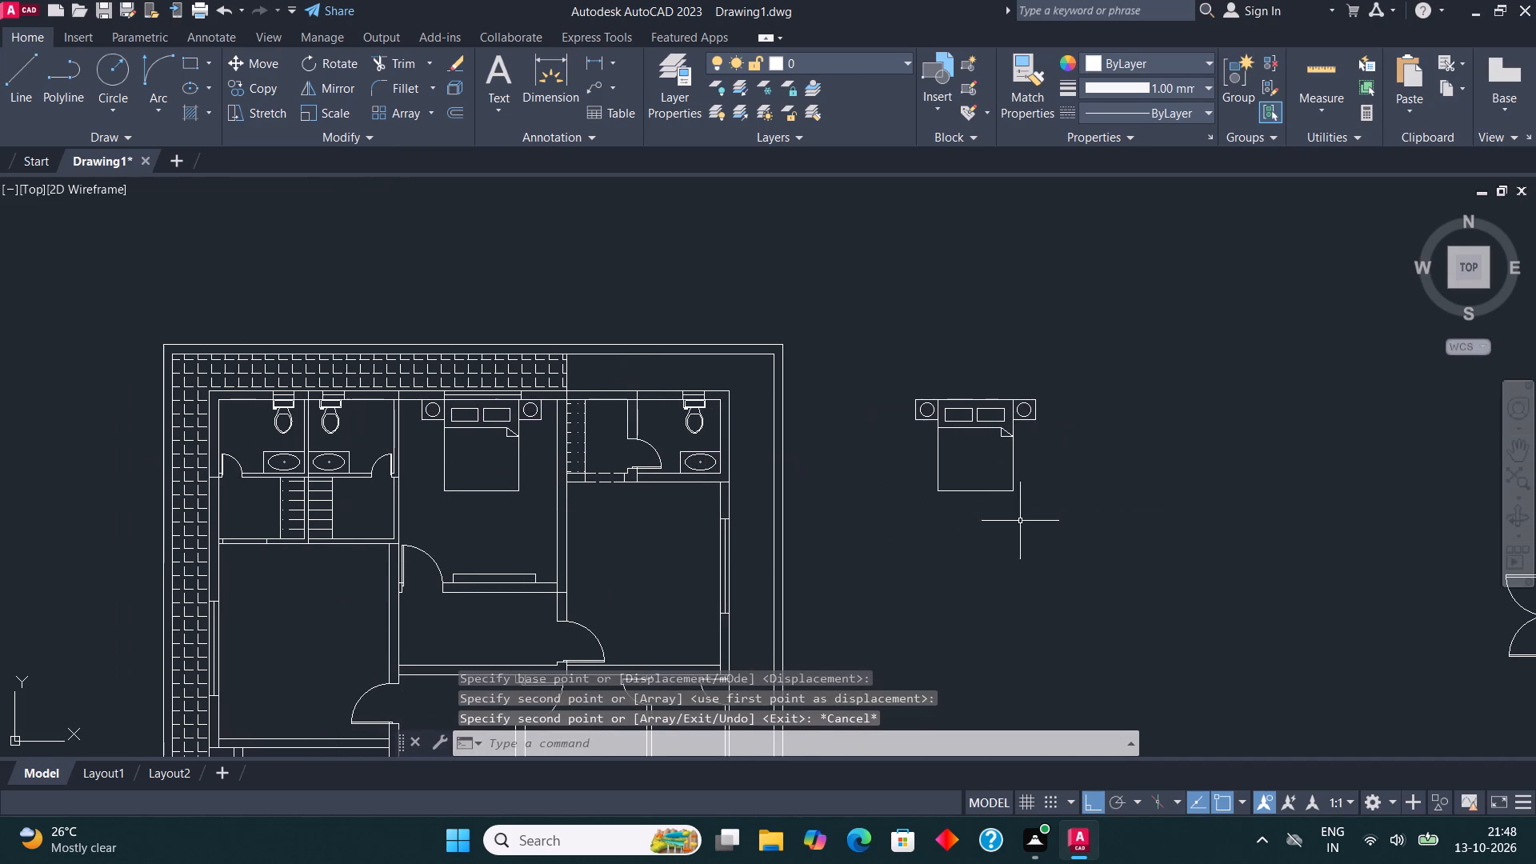
click(1049, 550)
click(837, 305)
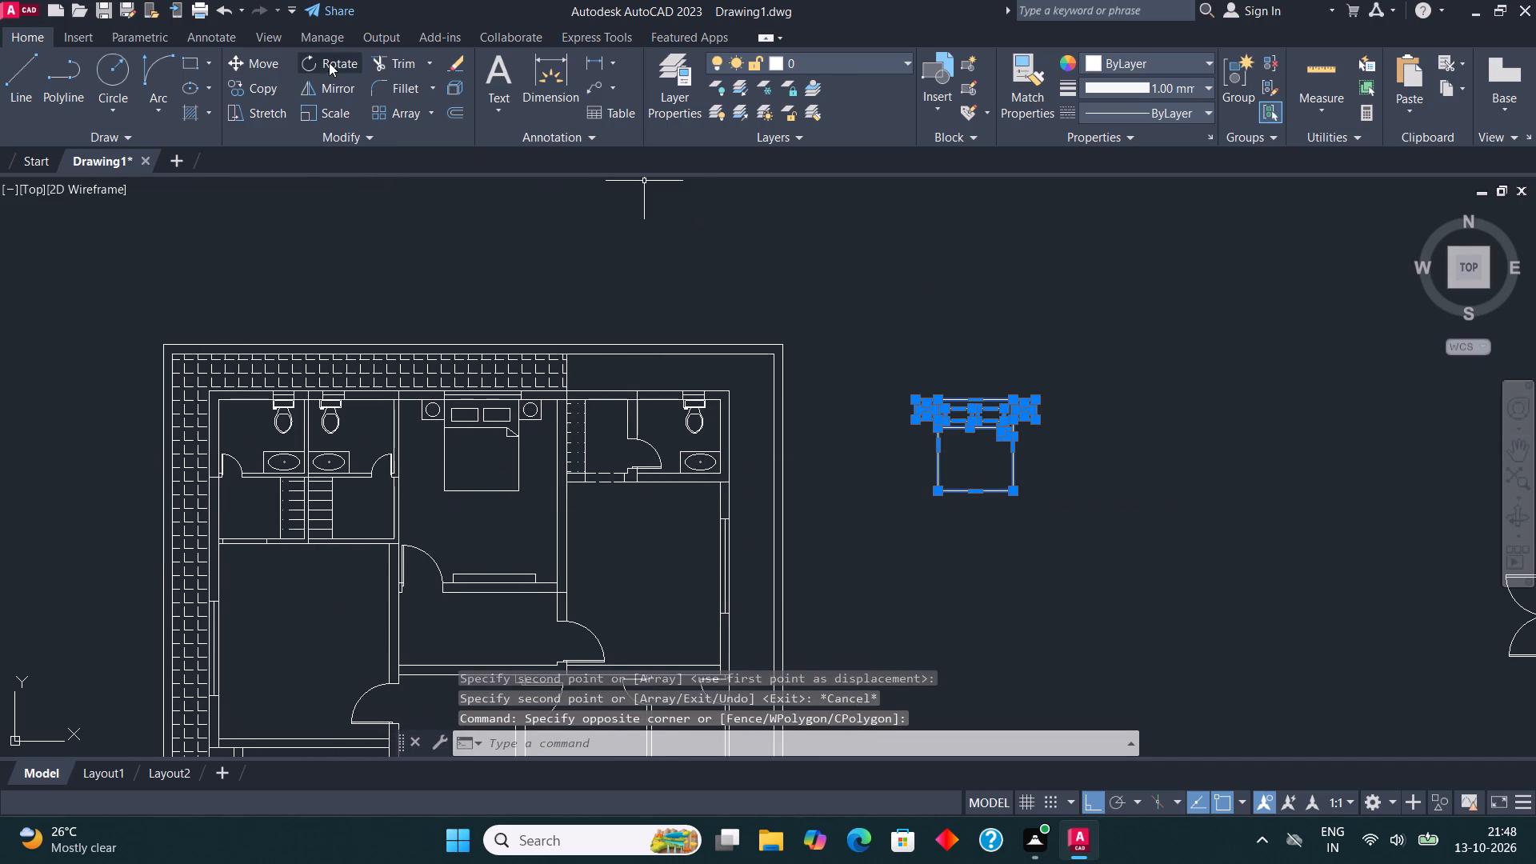
click(331, 62)
click(1063, 515)
click(1074, 618)
Move the rotated bed set into the east bedroom, with its headboard against the window side of the east wall.
drag(1177, 611, 1175, 581)
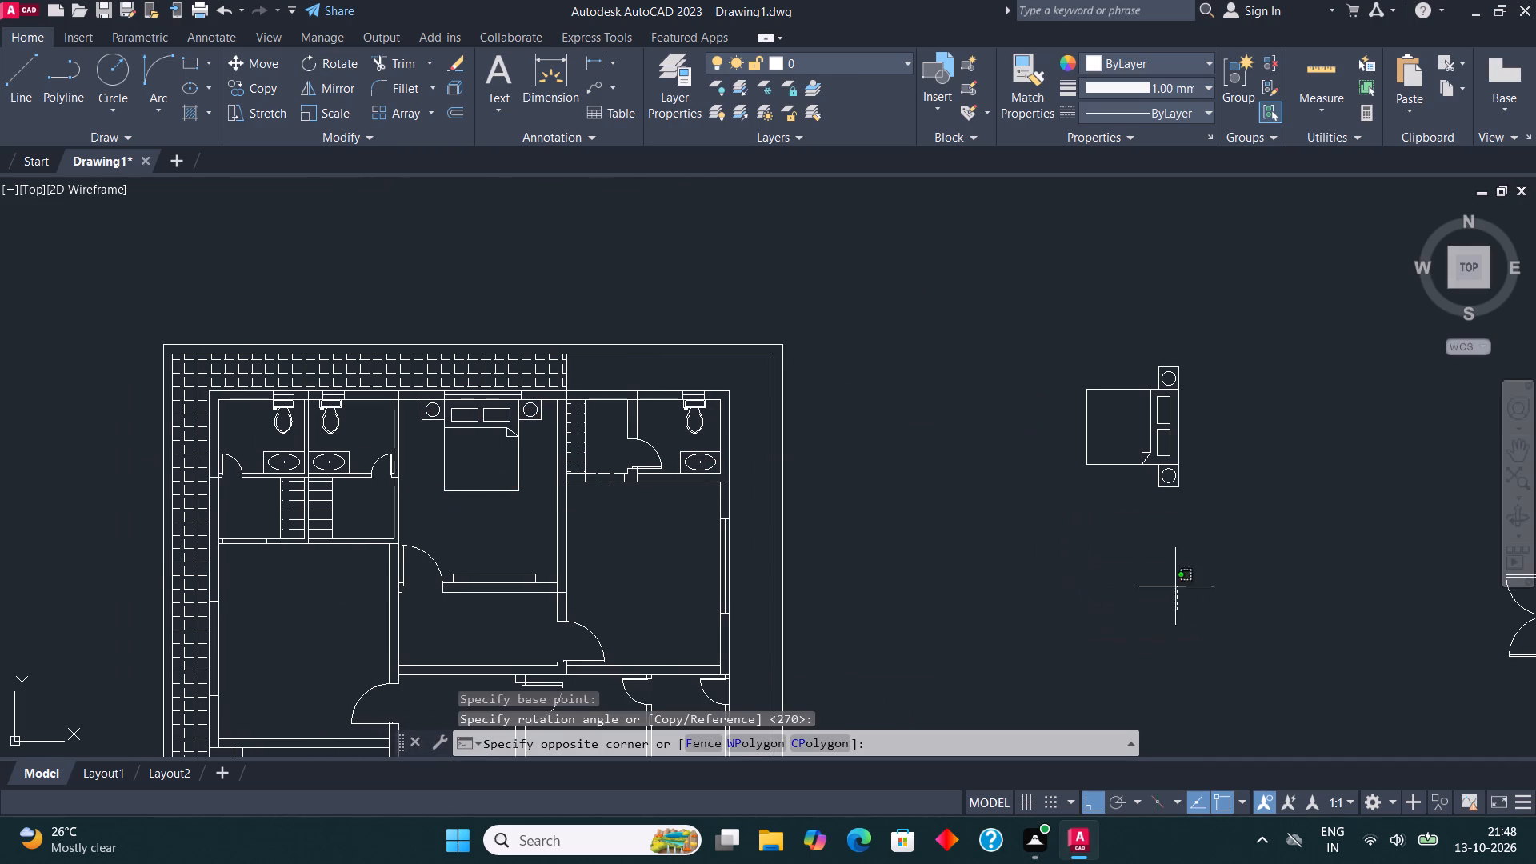
drag(1175, 581, 1175, 560)
click(1094, 355)
click(1232, 605)
click(1042, 328)
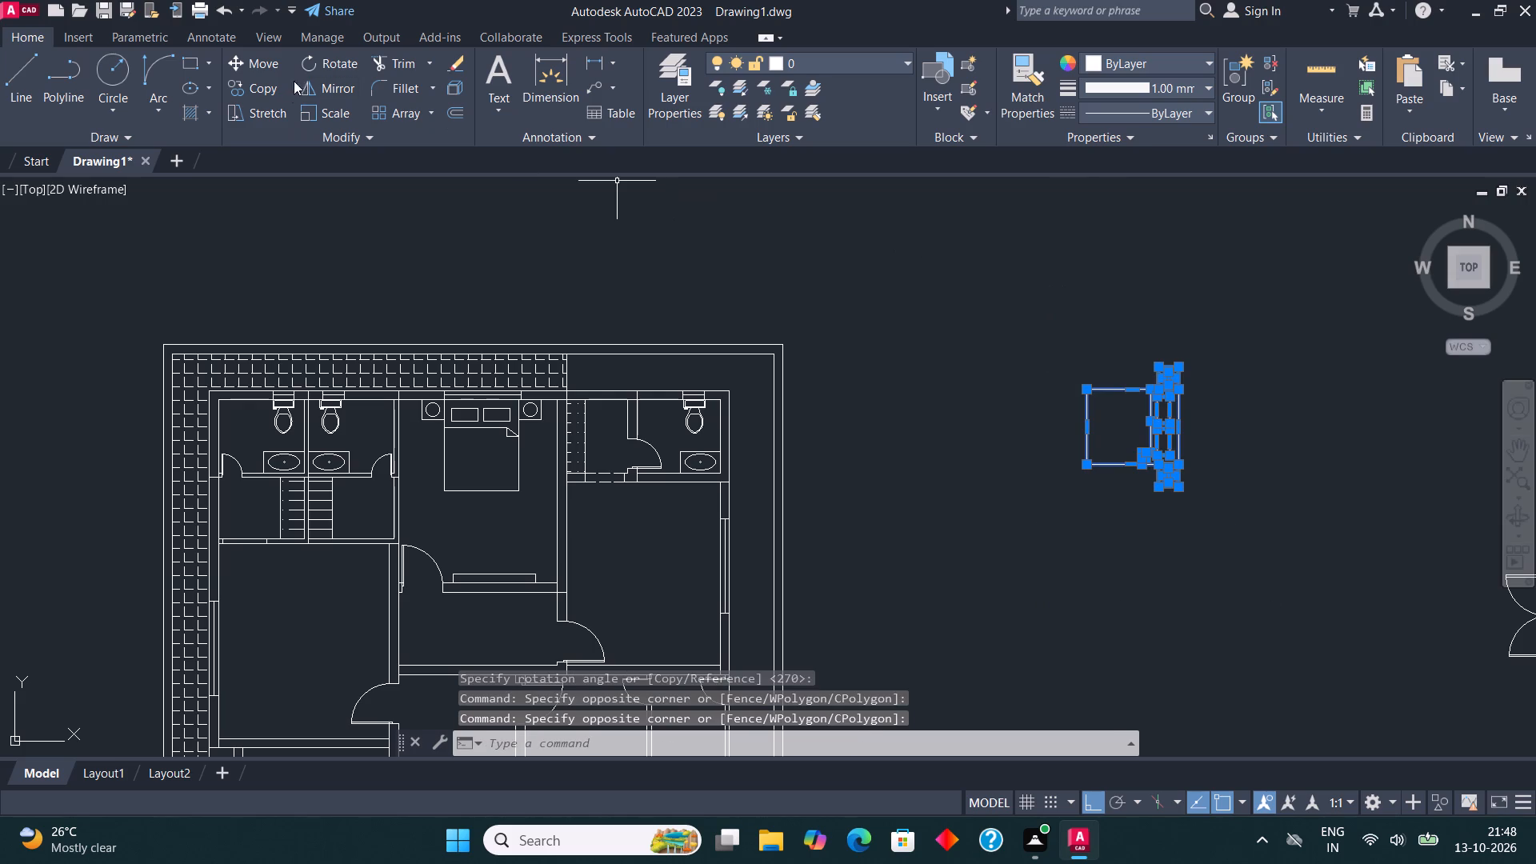
click(262, 58)
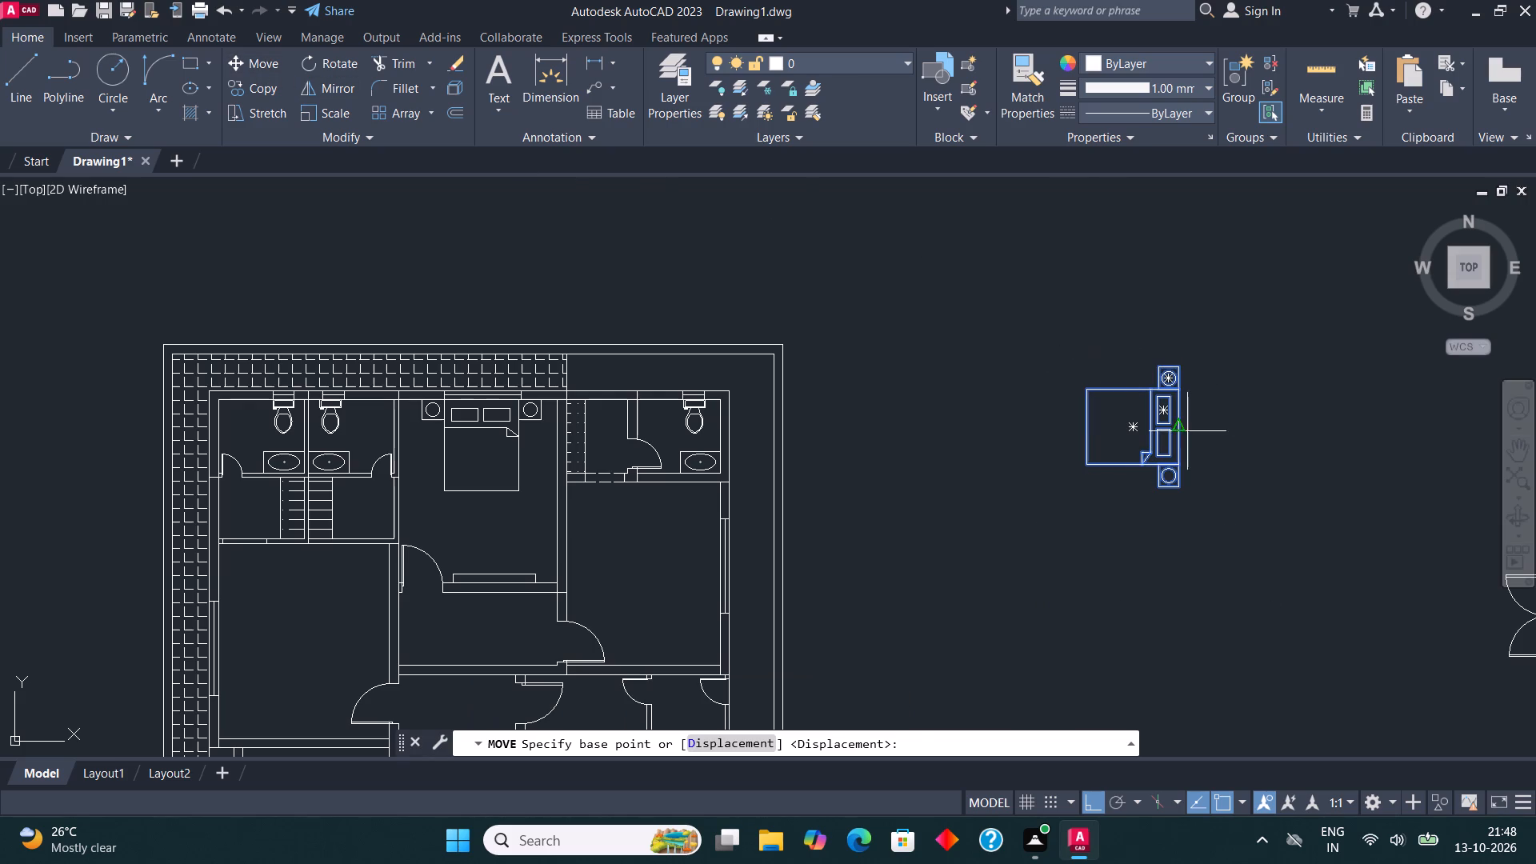
click(1177, 423)
key(F8)
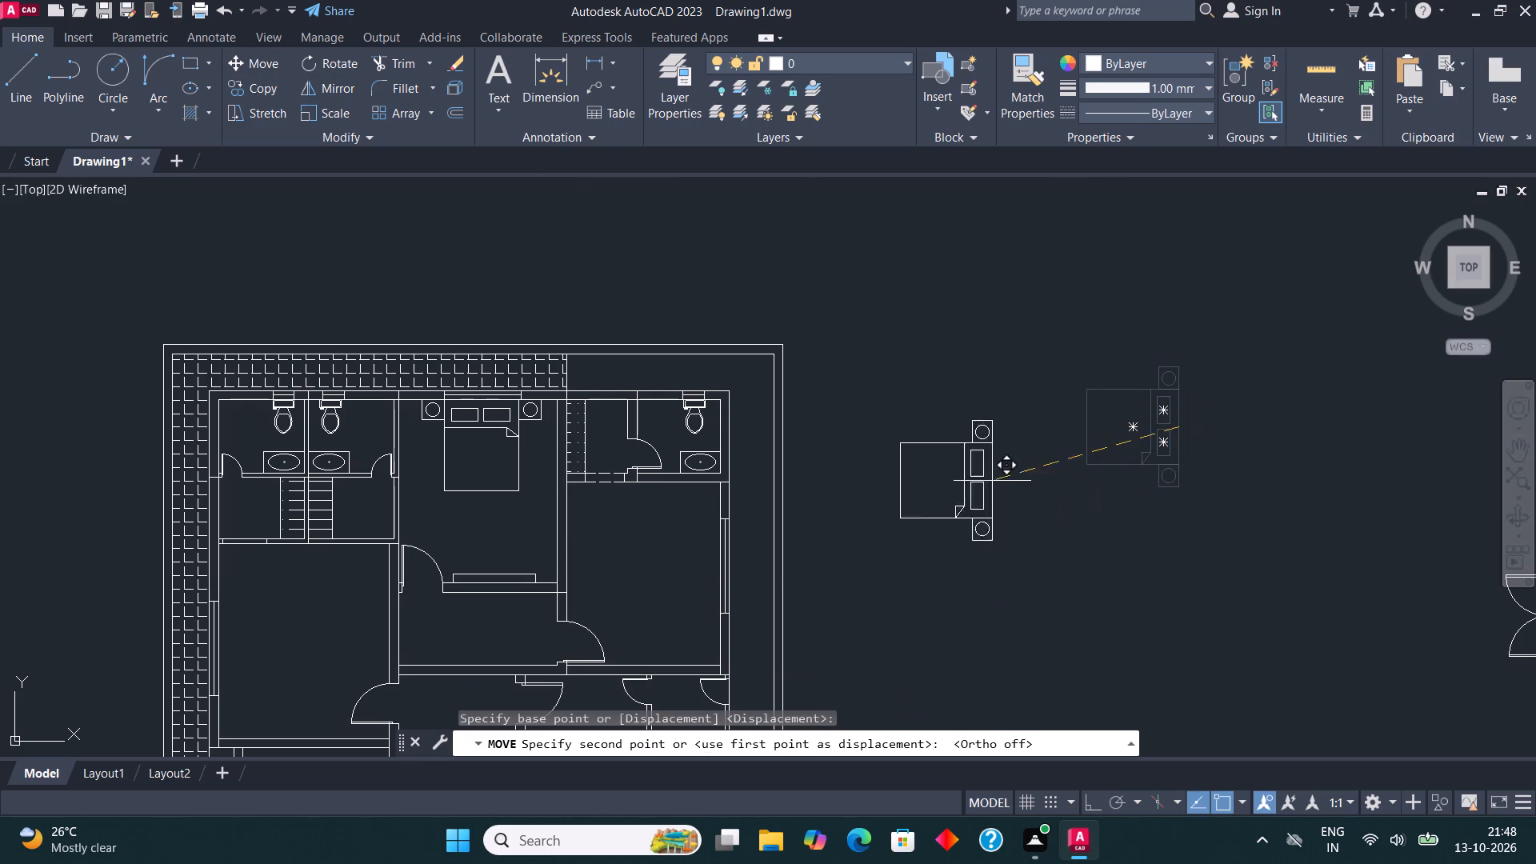
scroll(714, 564, up, 2)
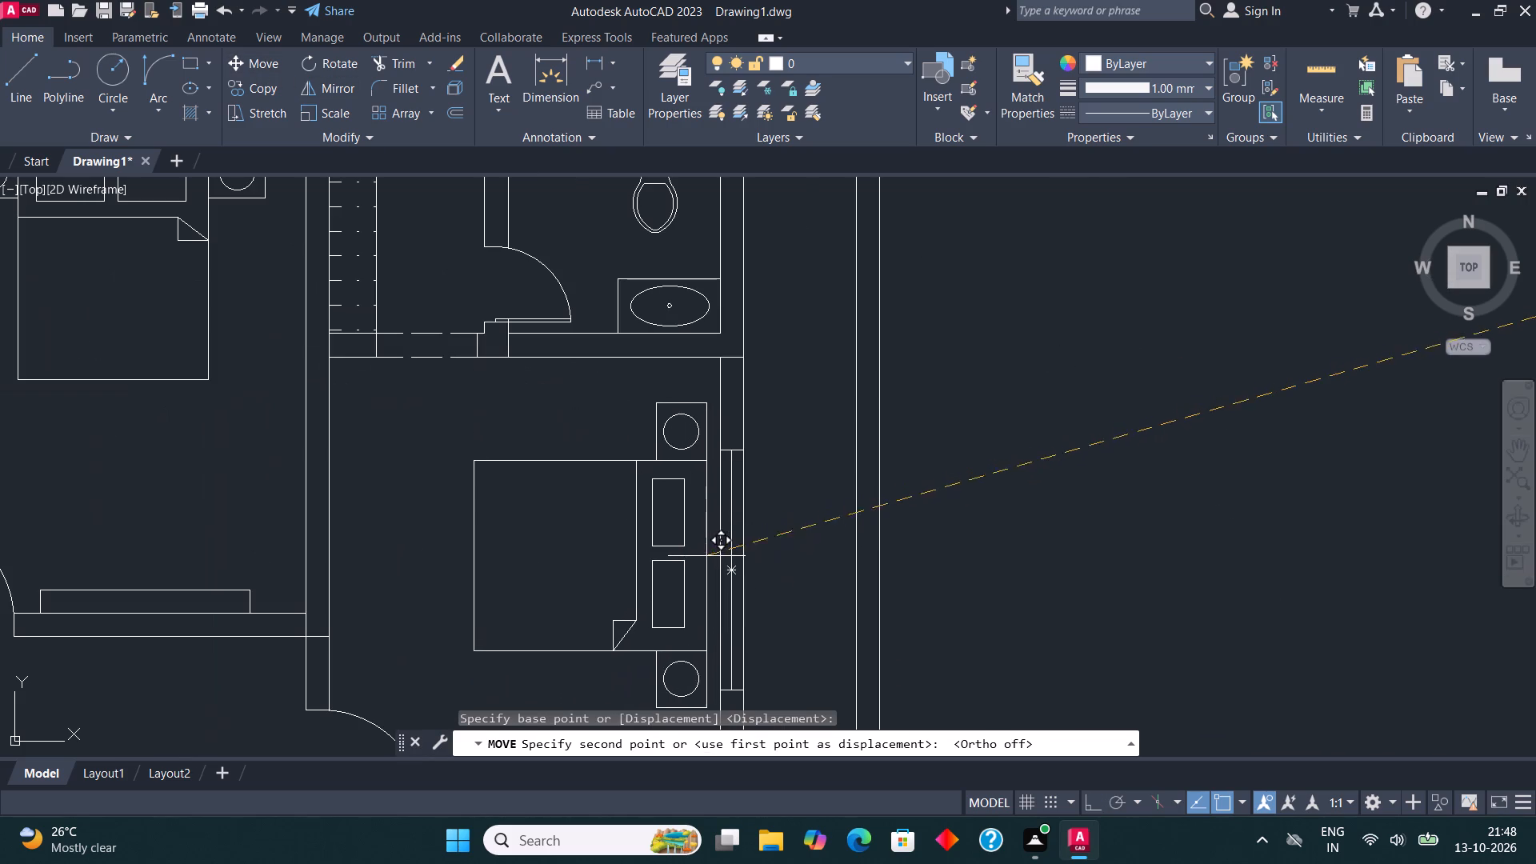
click(722, 558)
Copy the long cabinet from the north bedroom's south wall to the empty area east of the plan.
scroll(1070, 312, down, 2)
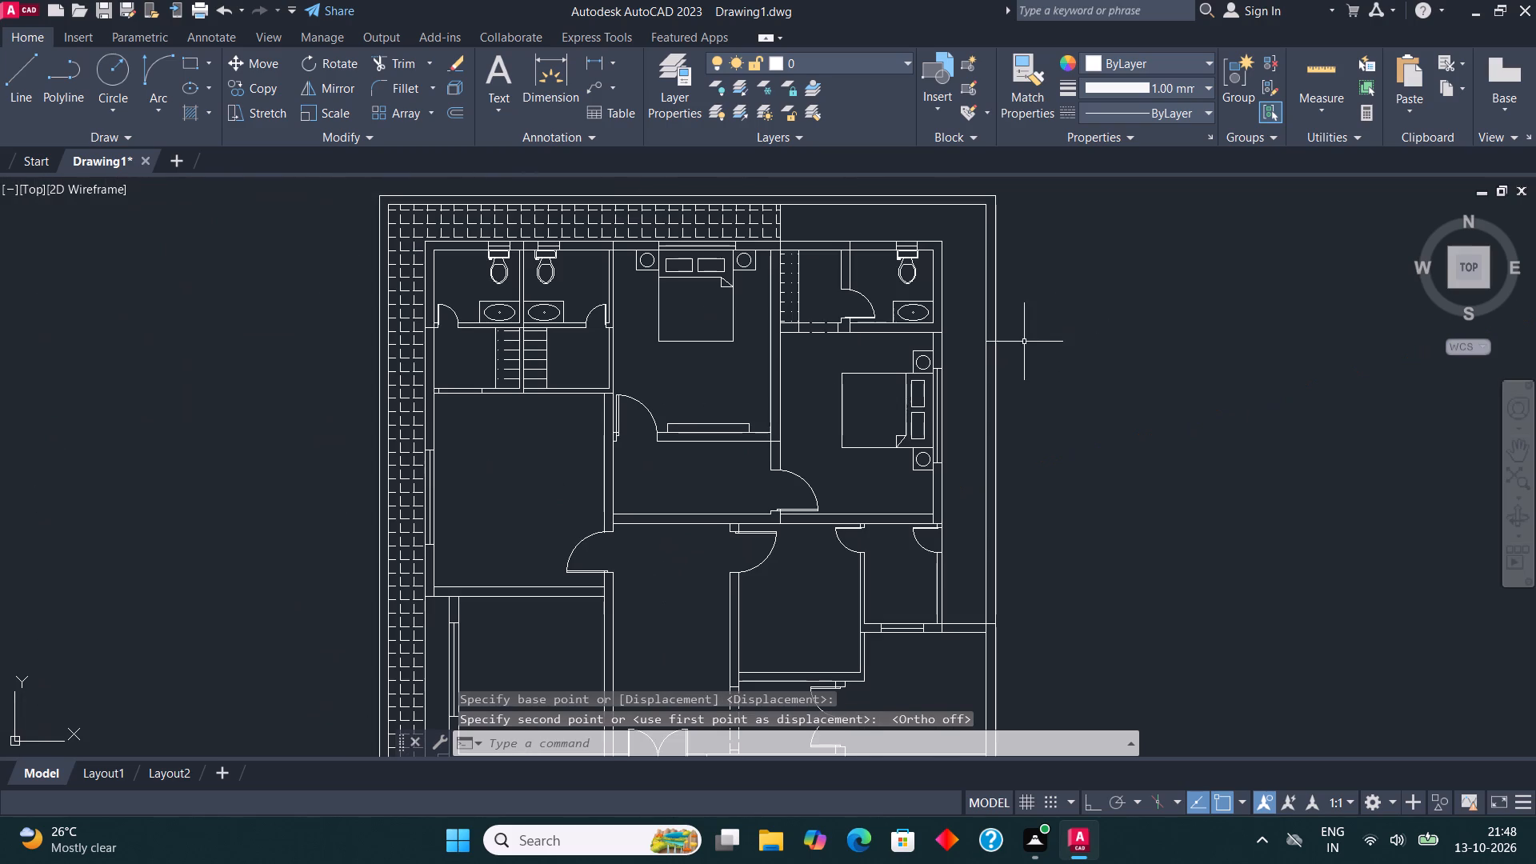
scroll(815, 439, up, 2)
middle_drag(810, 434, 775, 470)
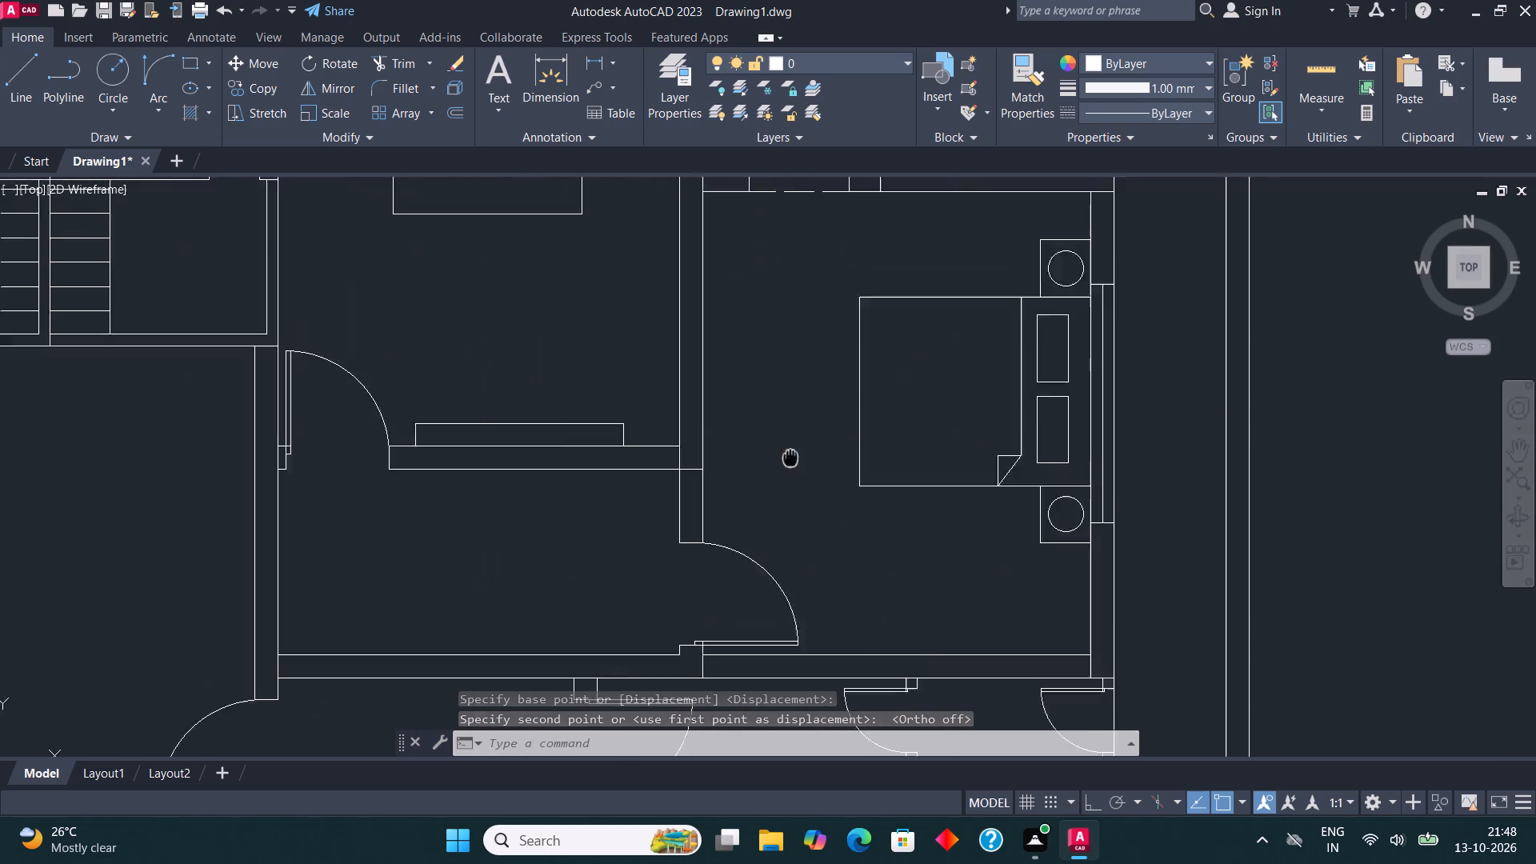
middle_drag(775, 470, 599, 594)
drag(322, 569, 320, 561)
click(317, 543)
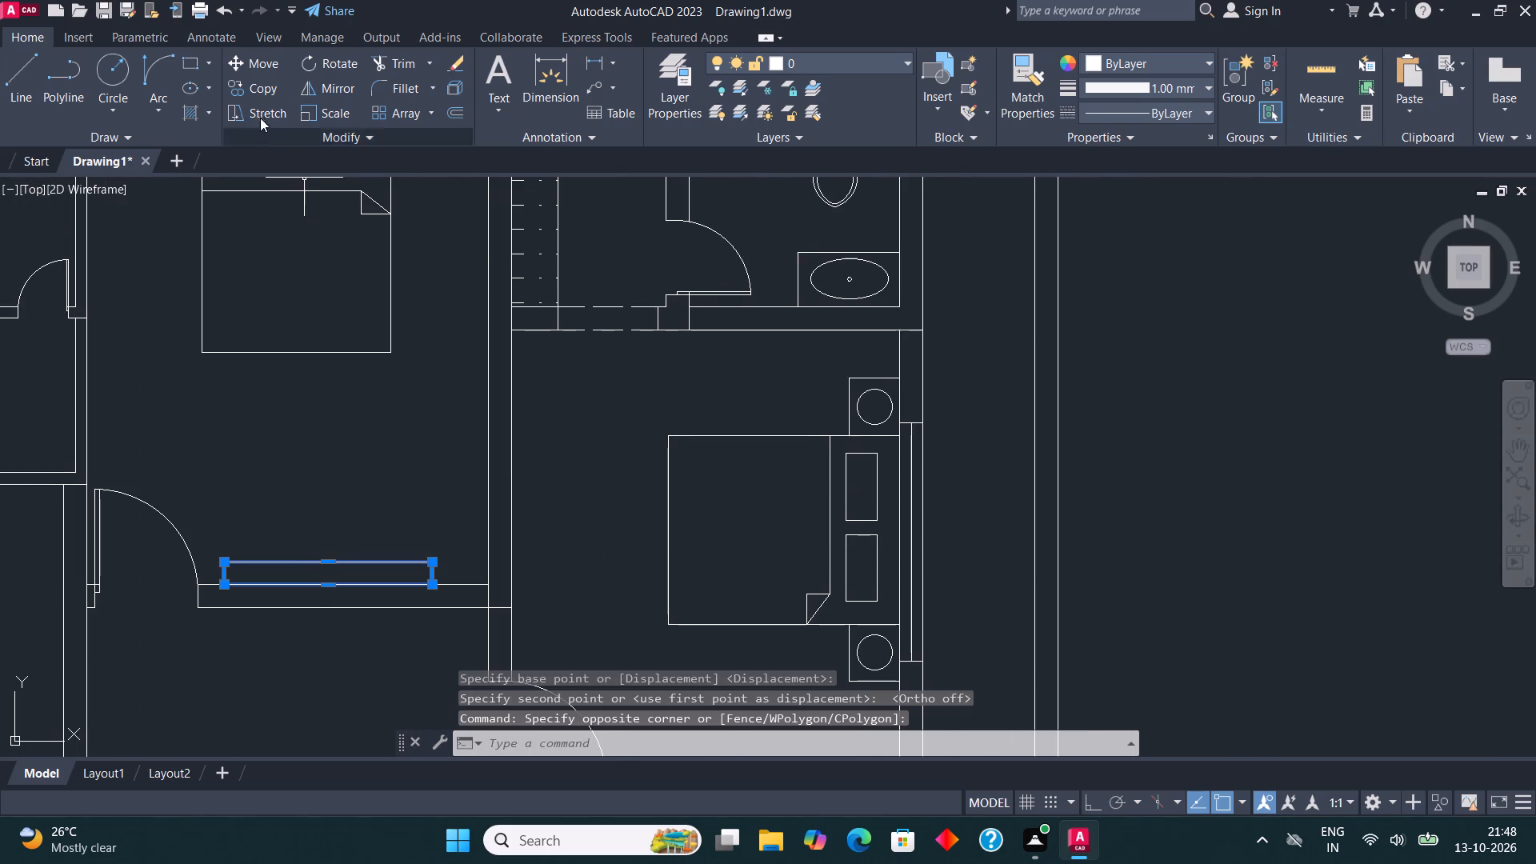
click(253, 86)
click(300, 562)
scroll(329, 566, down, 2)
click(857, 555)
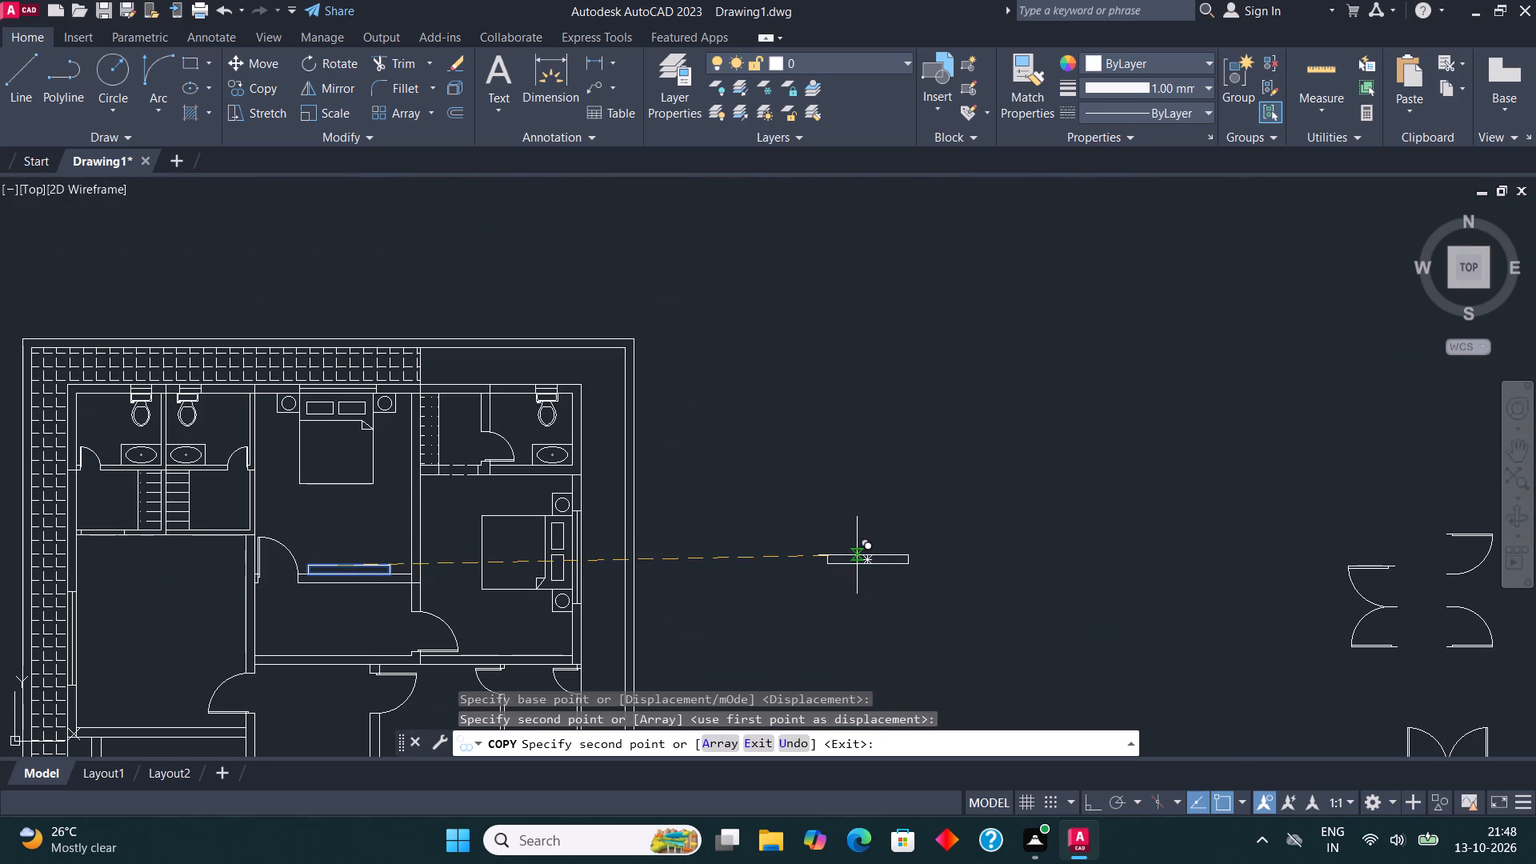
key(Escape)
Rotate the copied cabinet 270° so that it runs north-south.
click(898, 612)
click(827, 531)
click(335, 66)
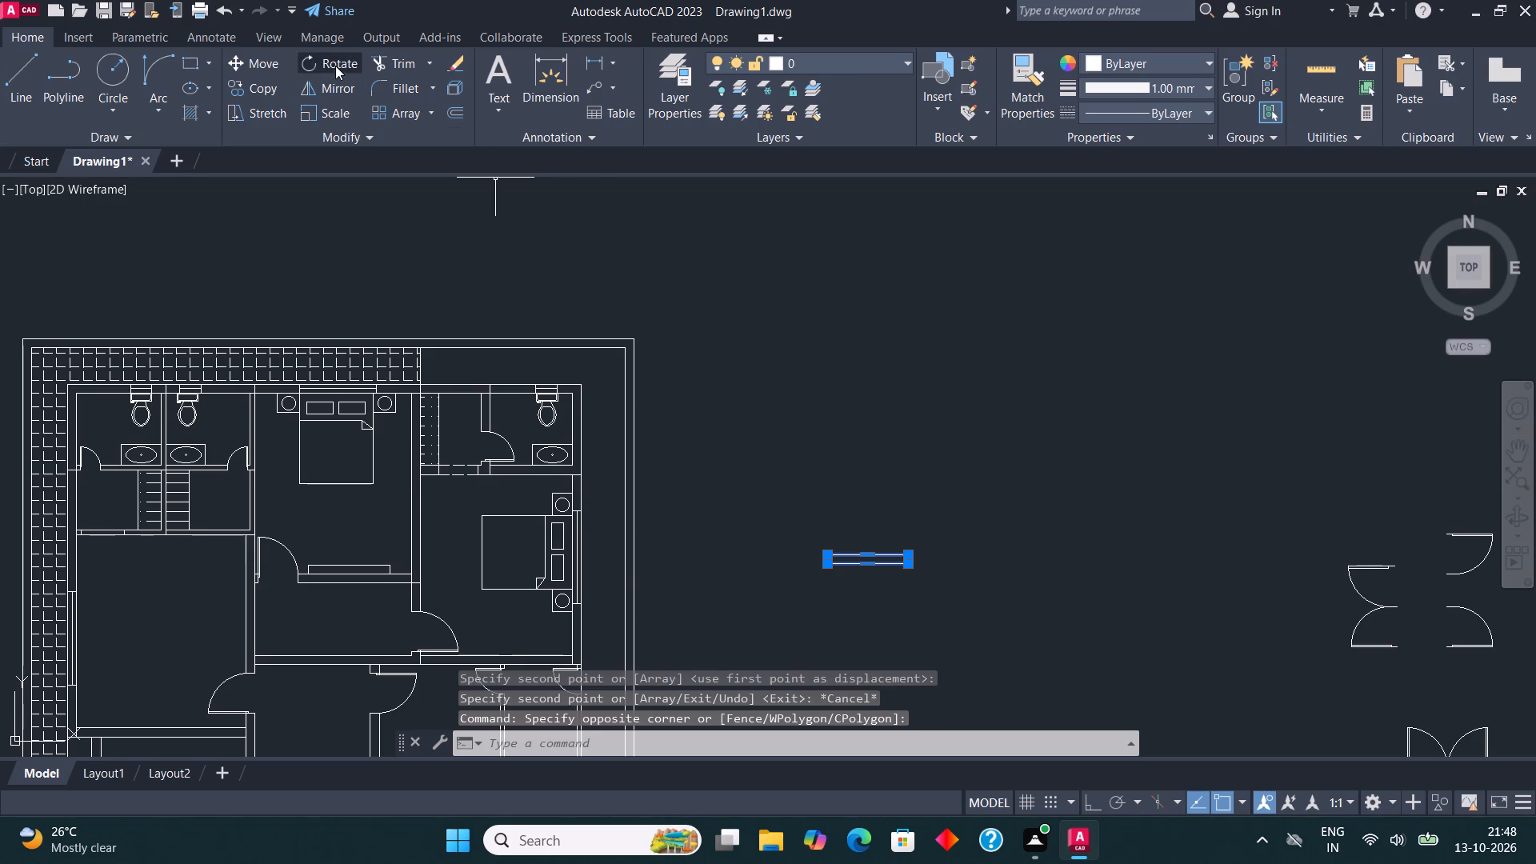
click(858, 506)
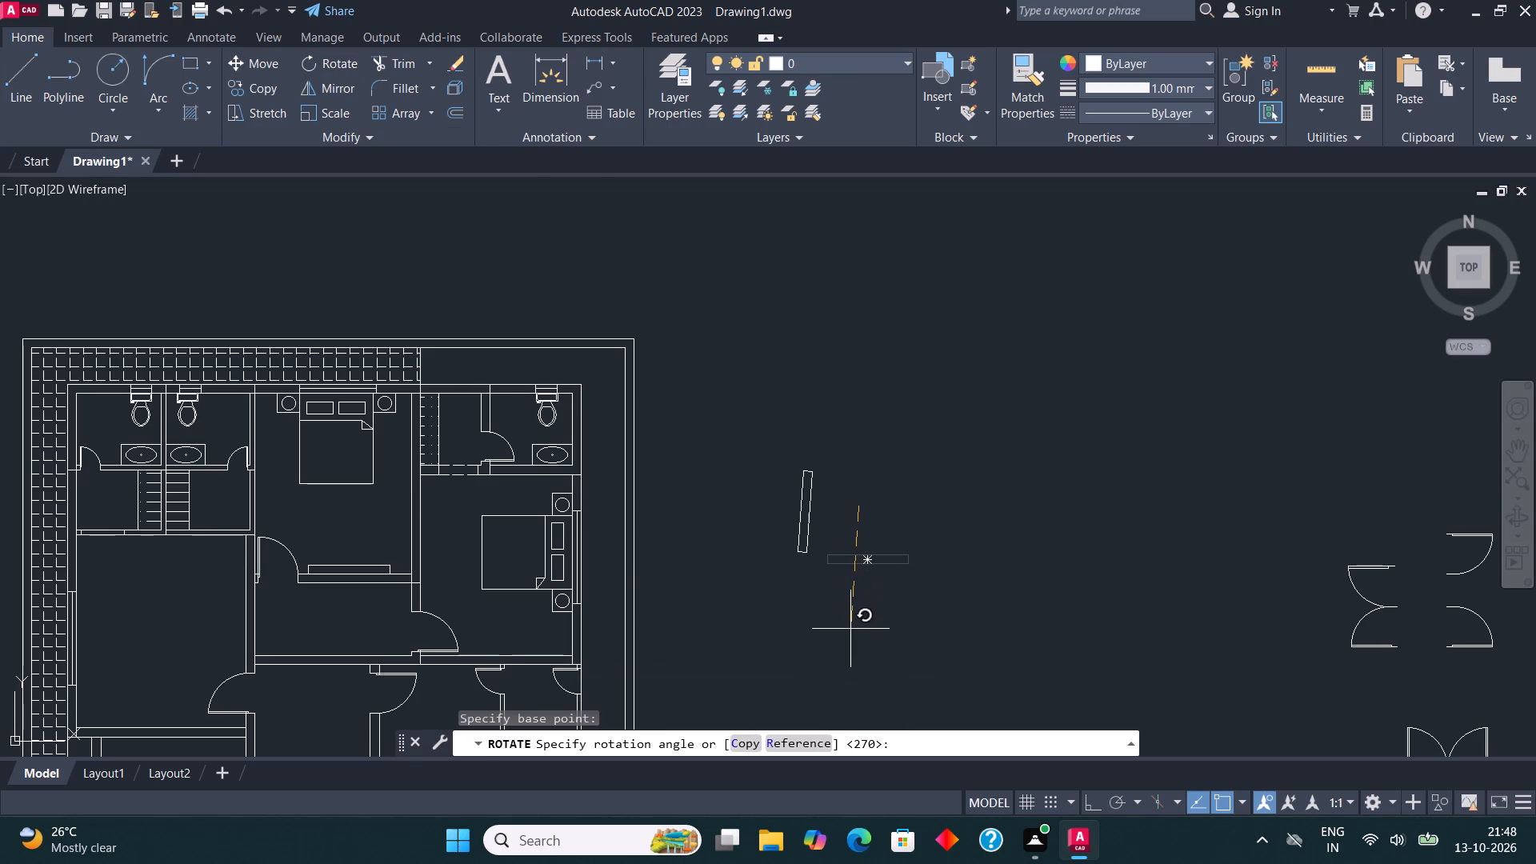
key(F8)
click(854, 629)
Move the rotated cabinet against the east bedroom's west wall, opposite the bed.
drag(822, 574, 822, 565)
click(781, 434)
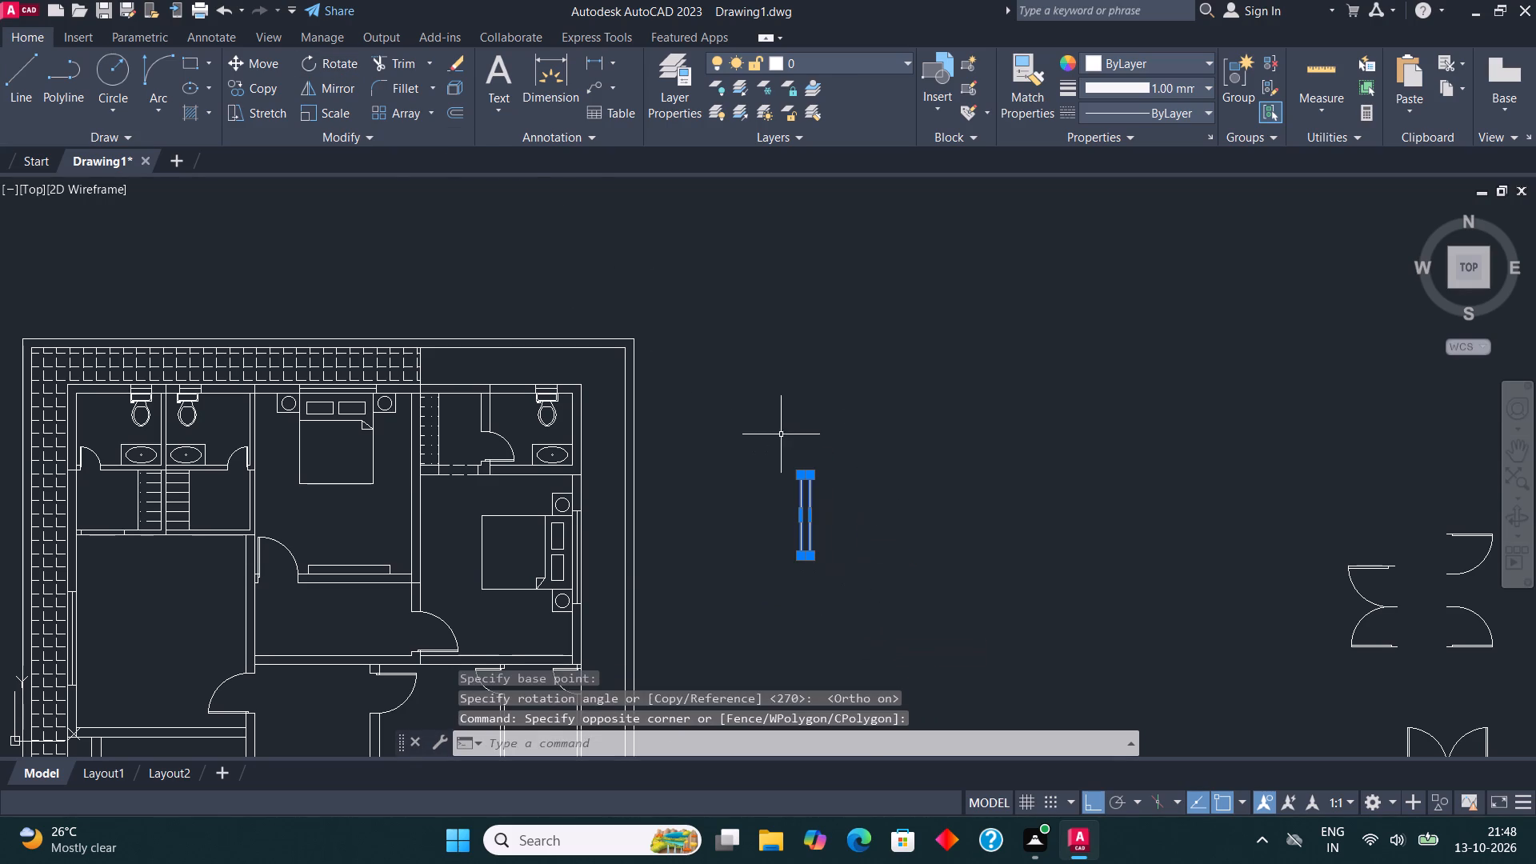
click(257, 57)
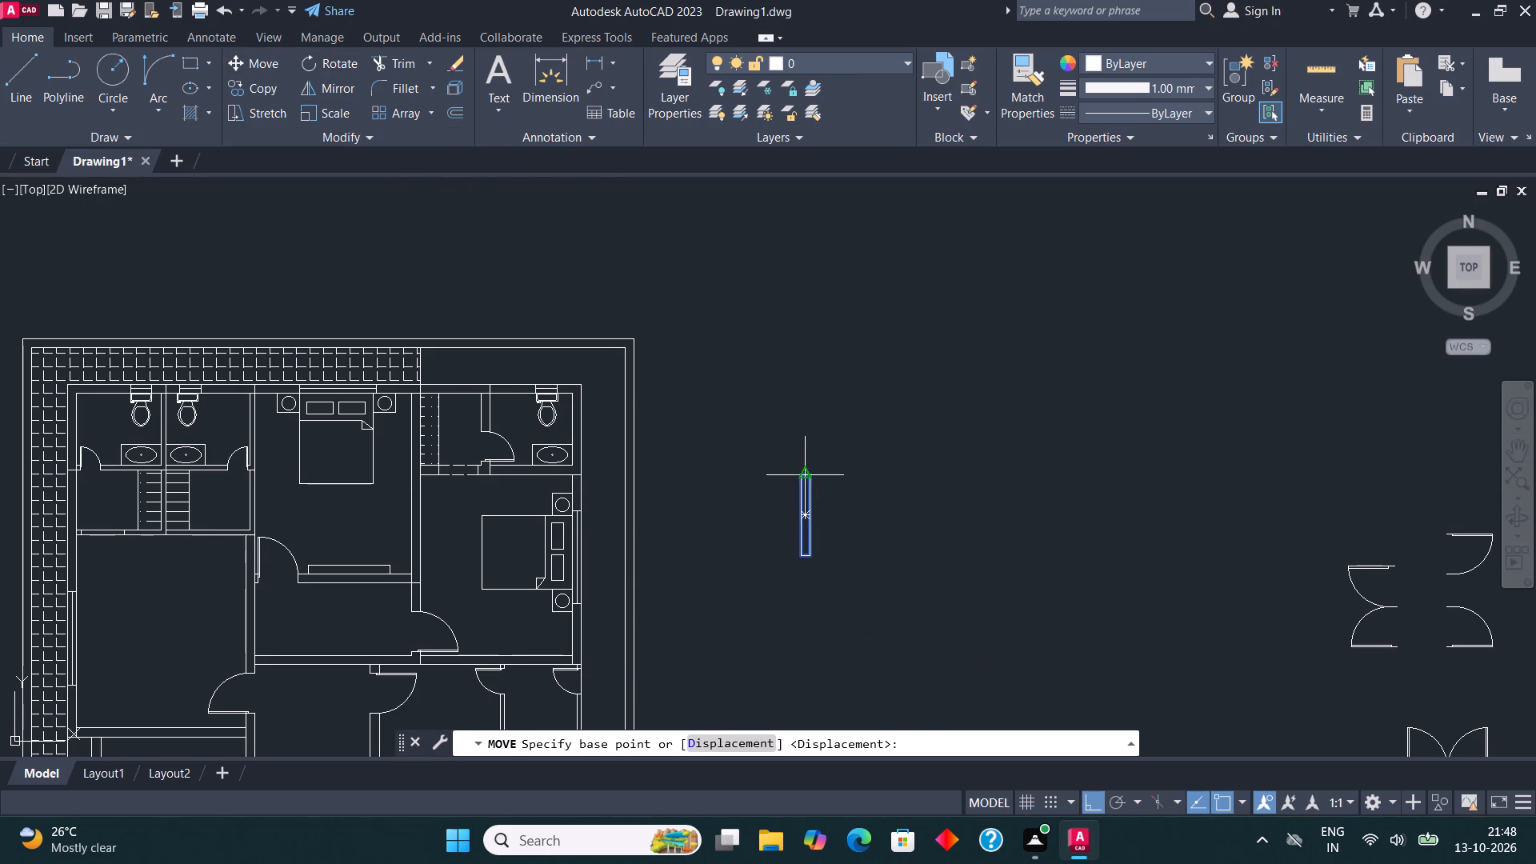
click(796, 479)
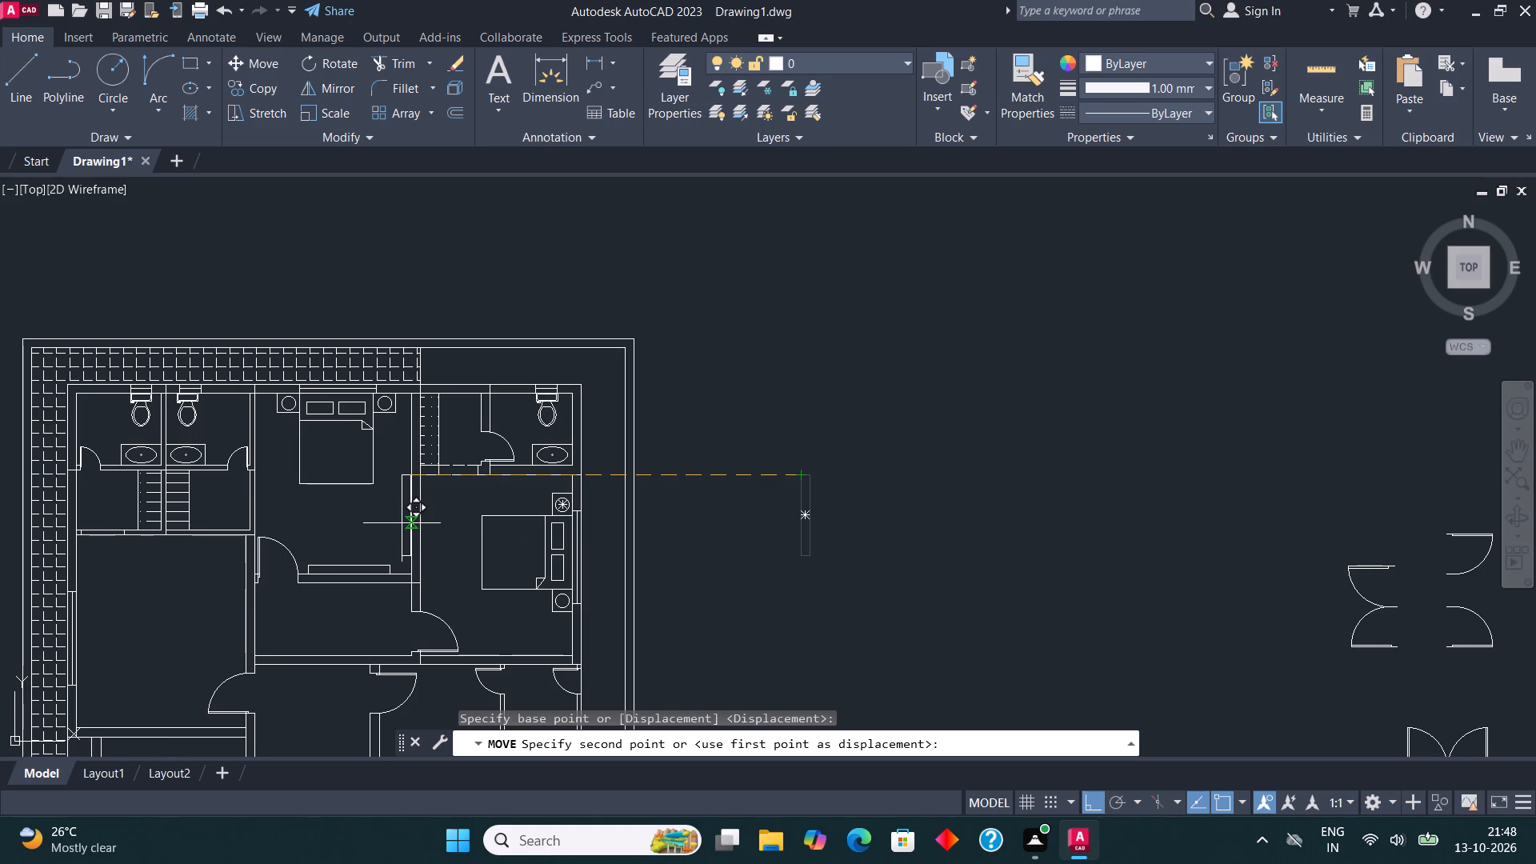
key(F8)
scroll(402, 523, up, 2)
click(448, 488)
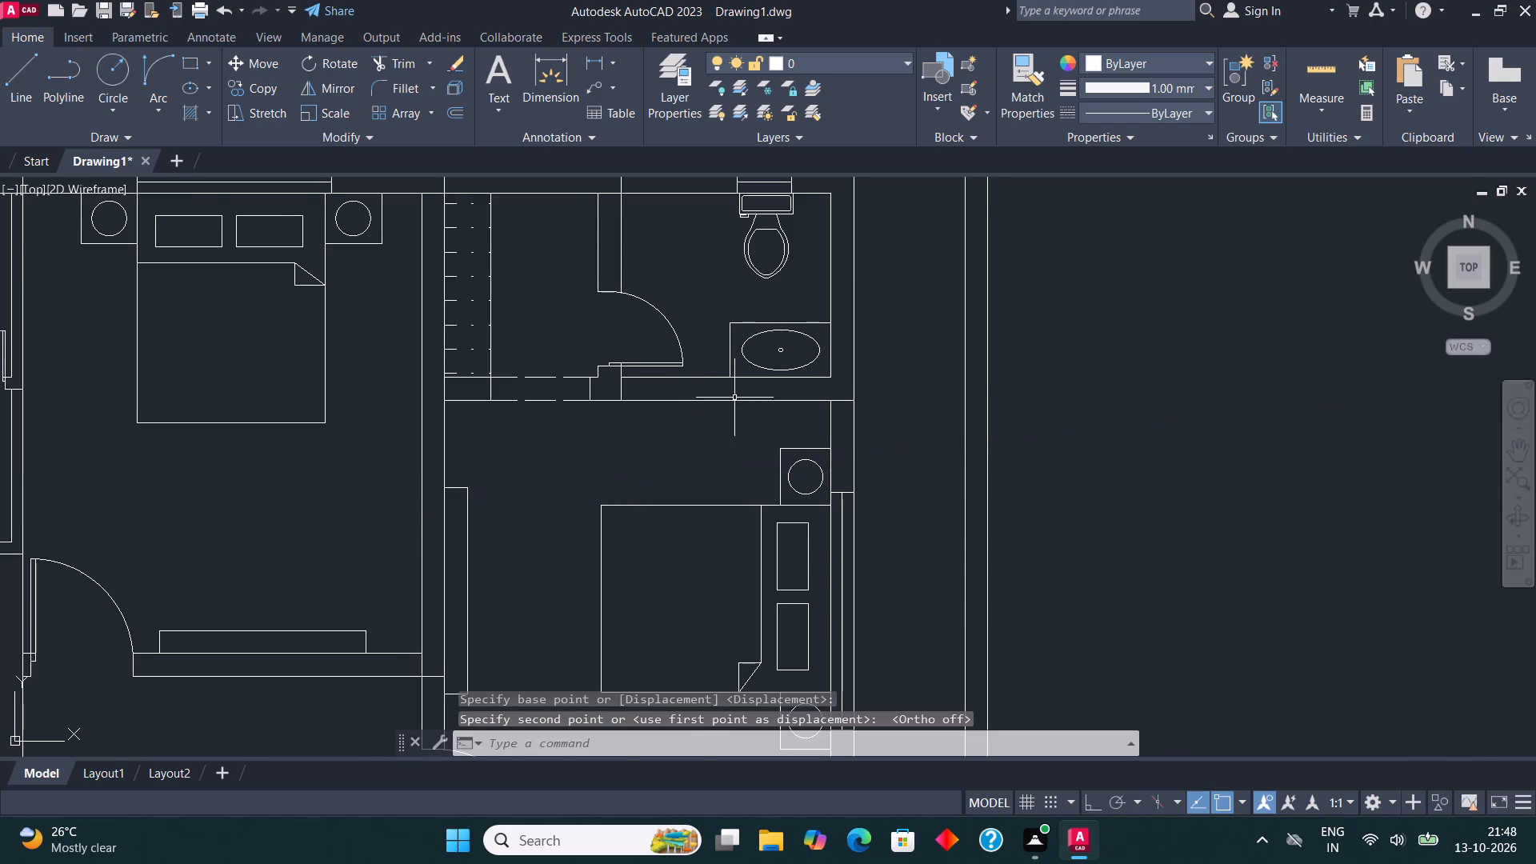
Draw a counter outline in the room south of the bedrooms: 2' west from the east wall below the door, then south.
scroll(823, 381, down, 2)
middle_drag(830, 490, 822, 465)
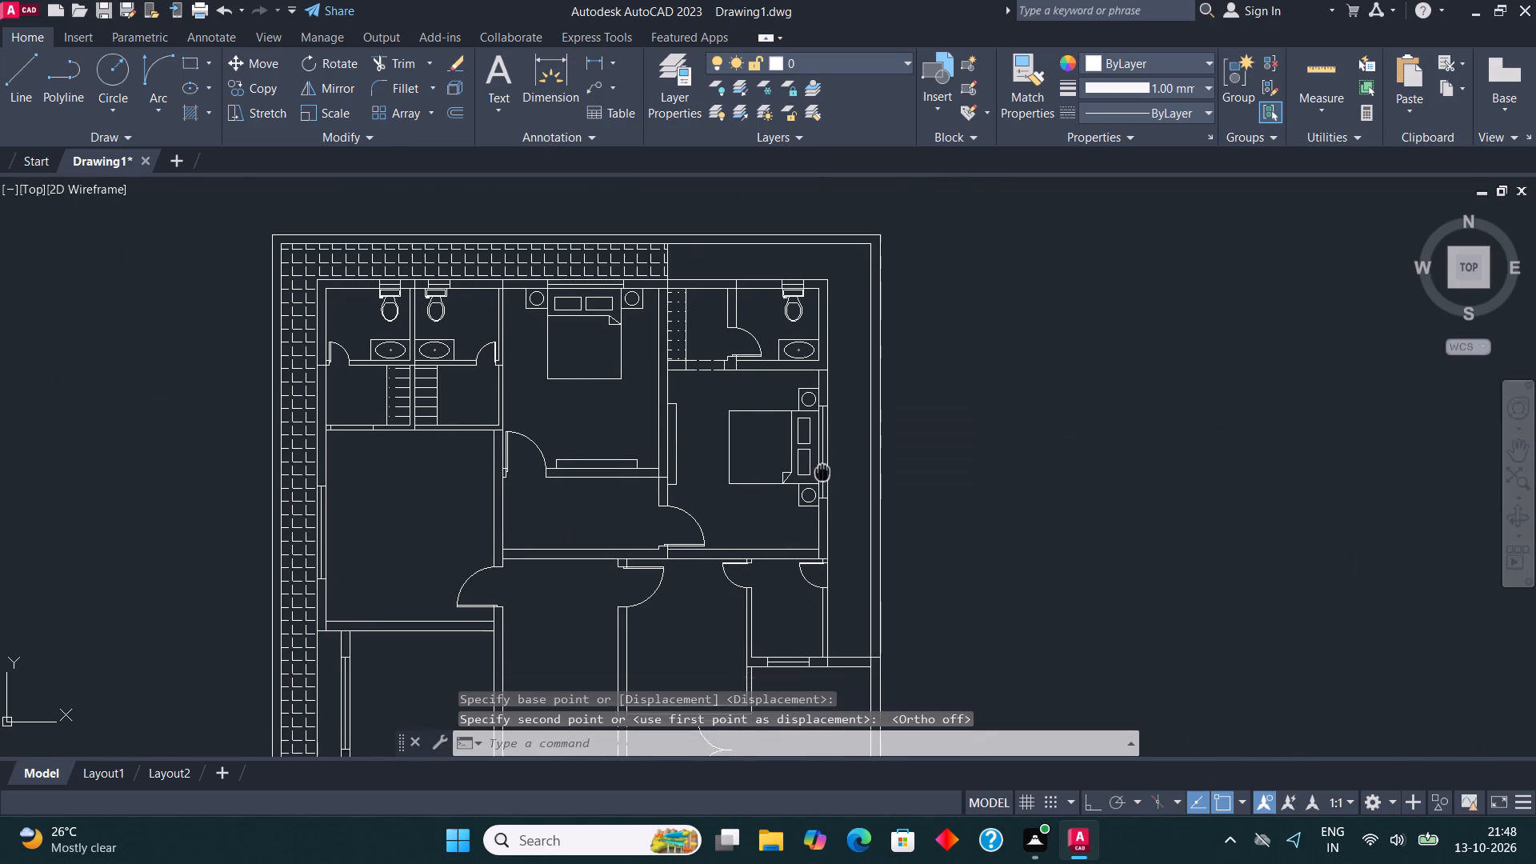
middle_drag(822, 465, 780, 344)
middle_drag(797, 510, 783, 488)
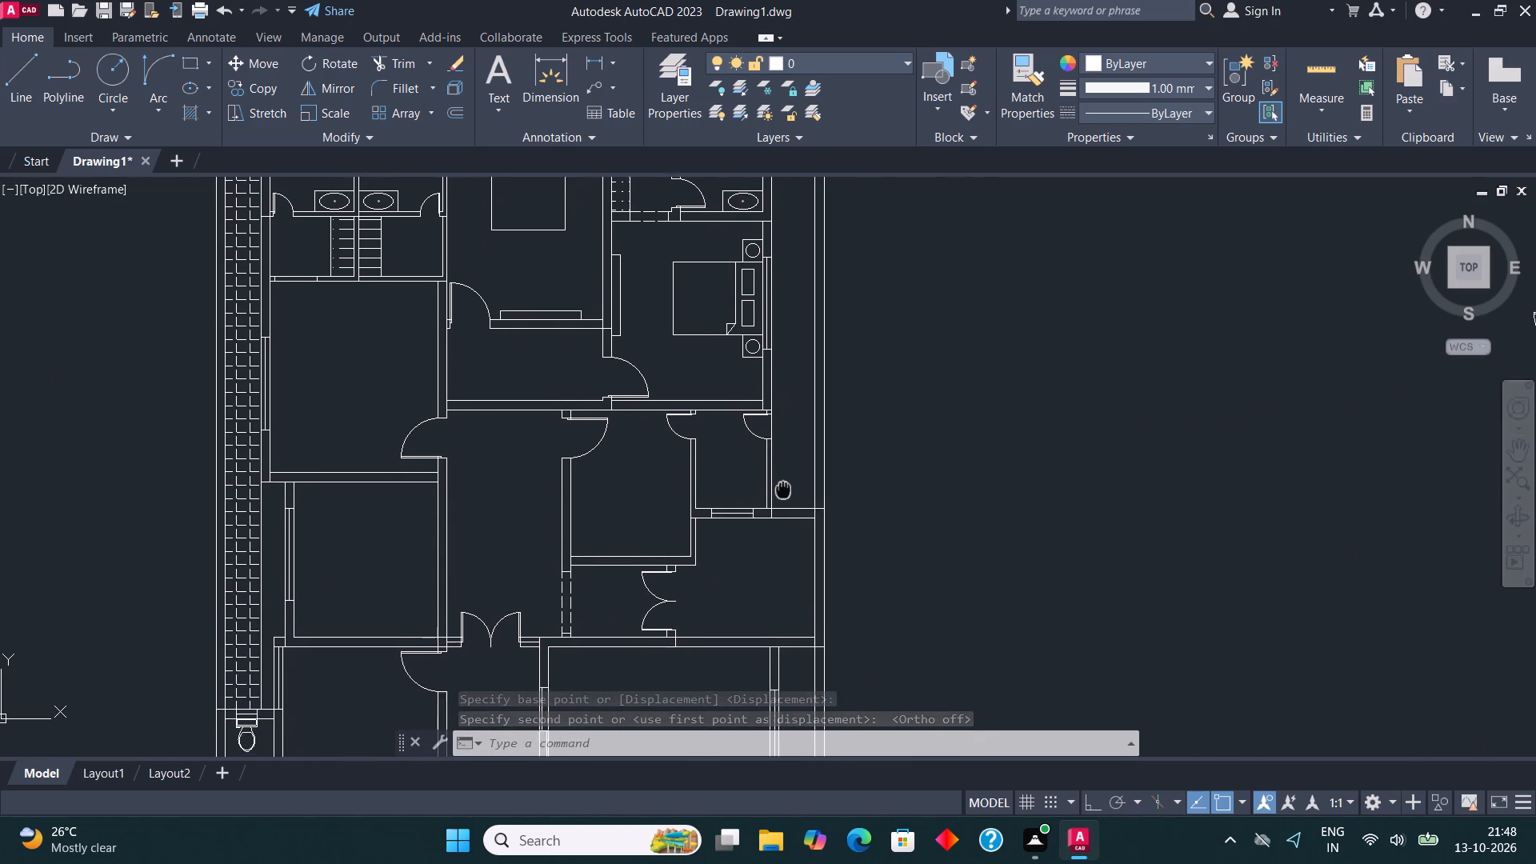
middle_drag(783, 488, 779, 467)
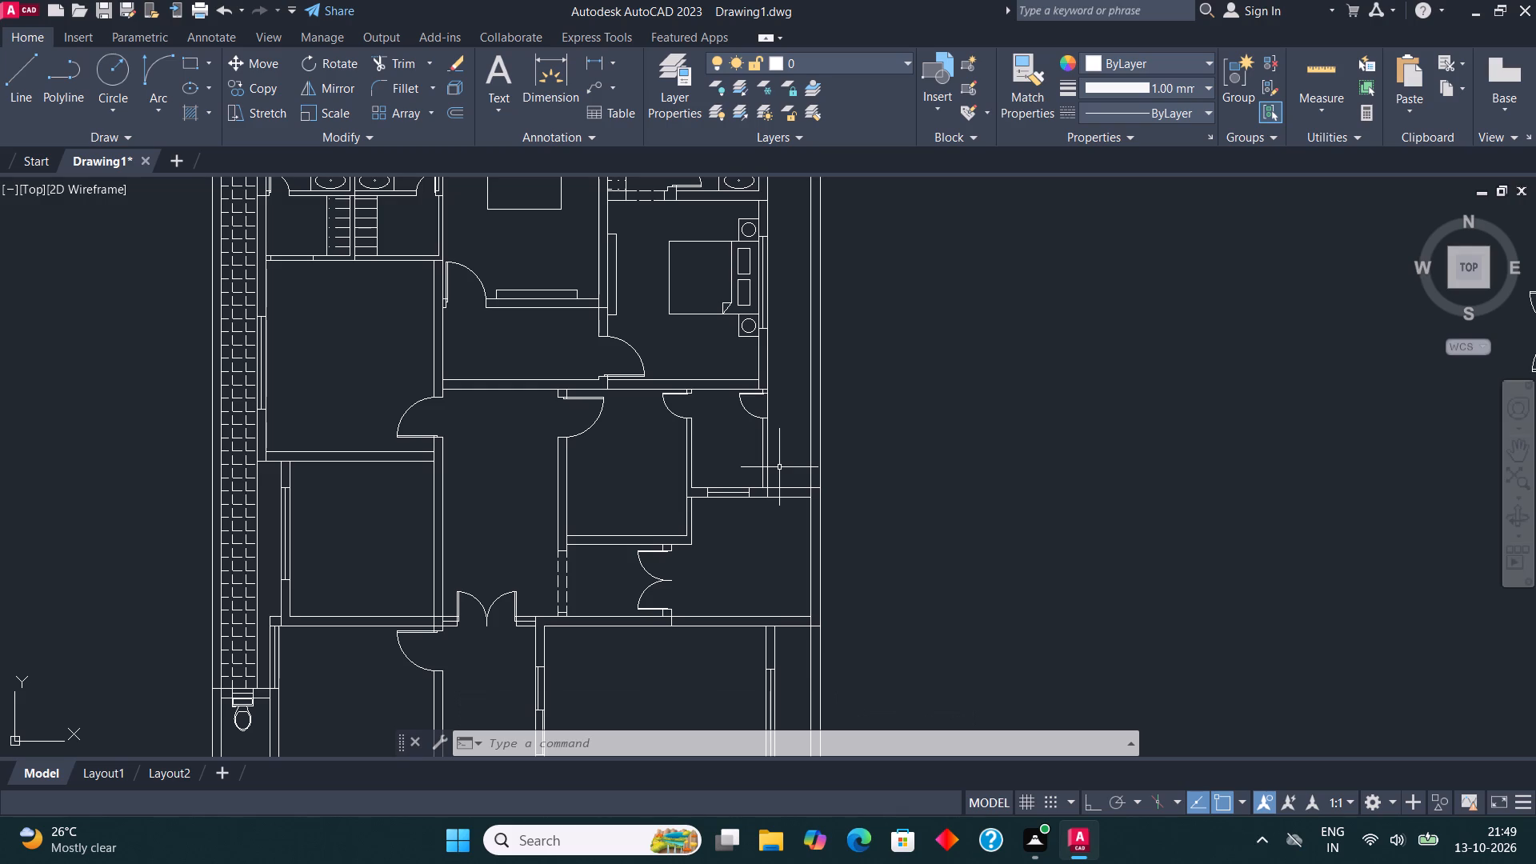
scroll(636, 539, up, 1)
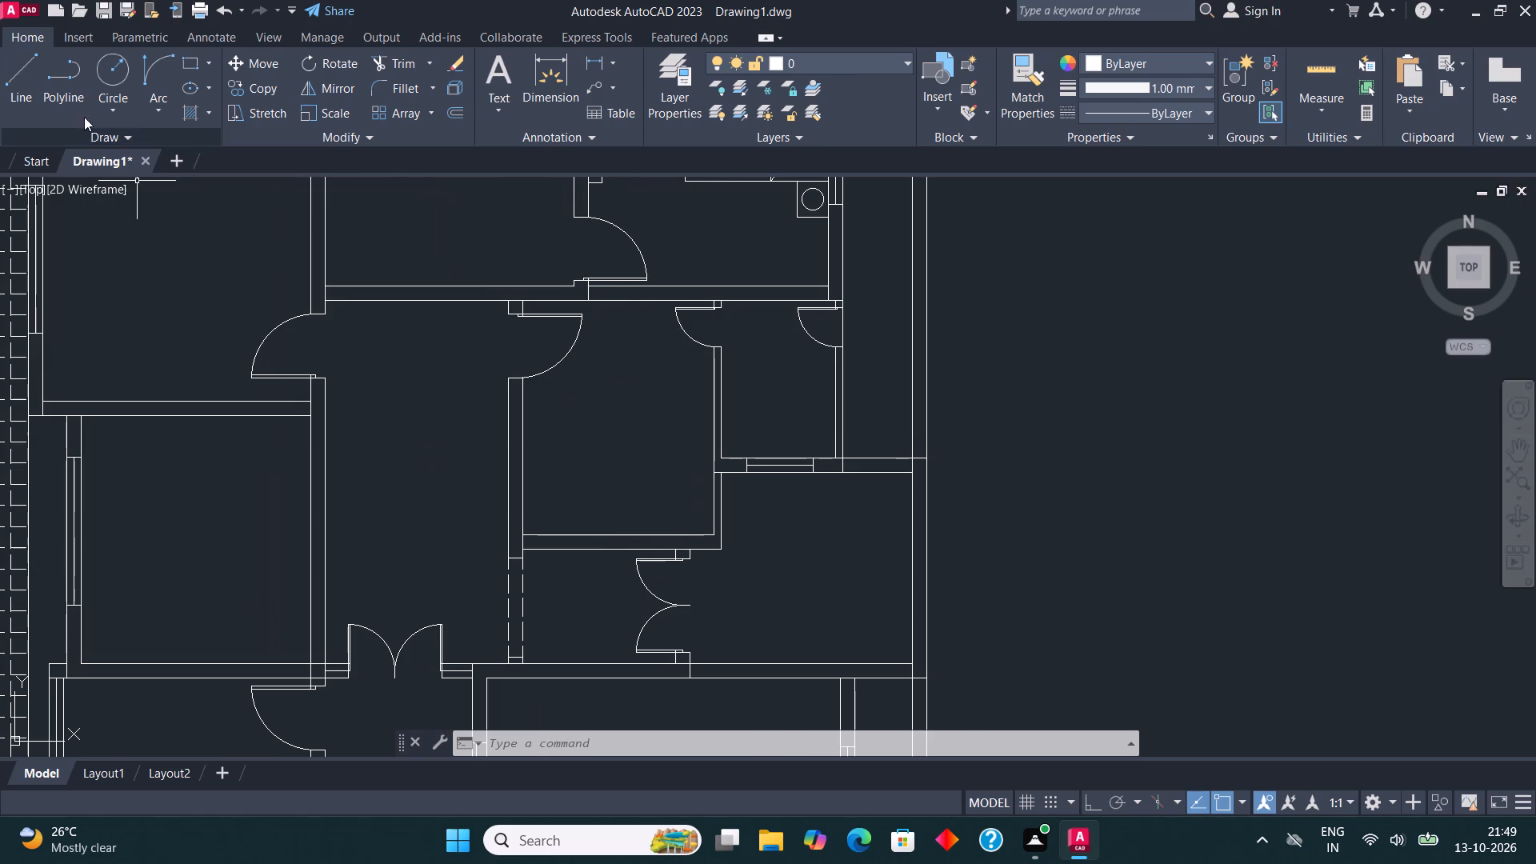
click(22, 92)
middle_drag(624, 410, 749, 530)
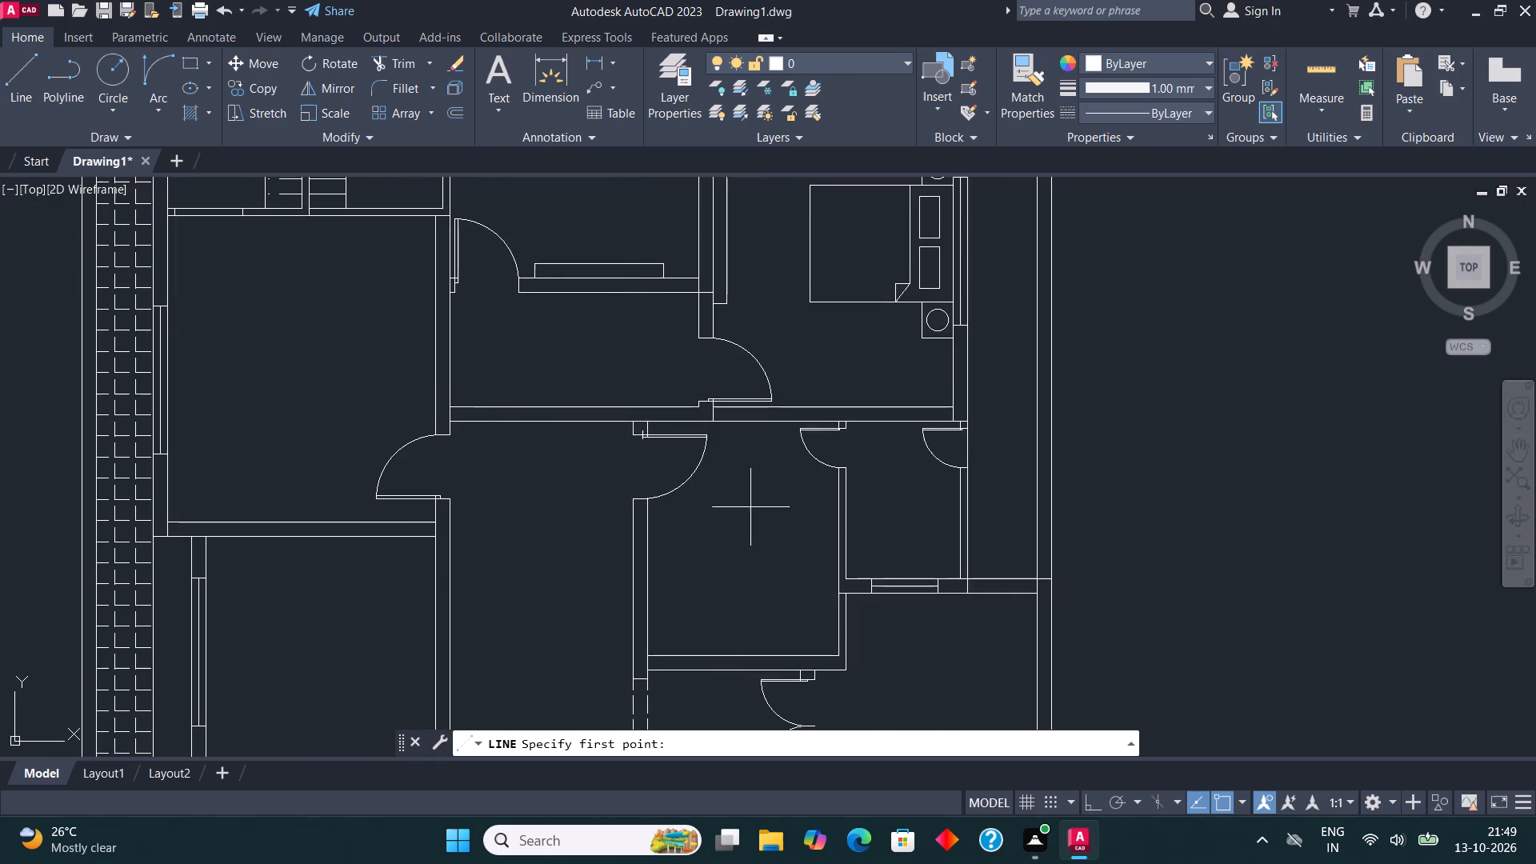
scroll(877, 459, up, 2)
click(777, 499)
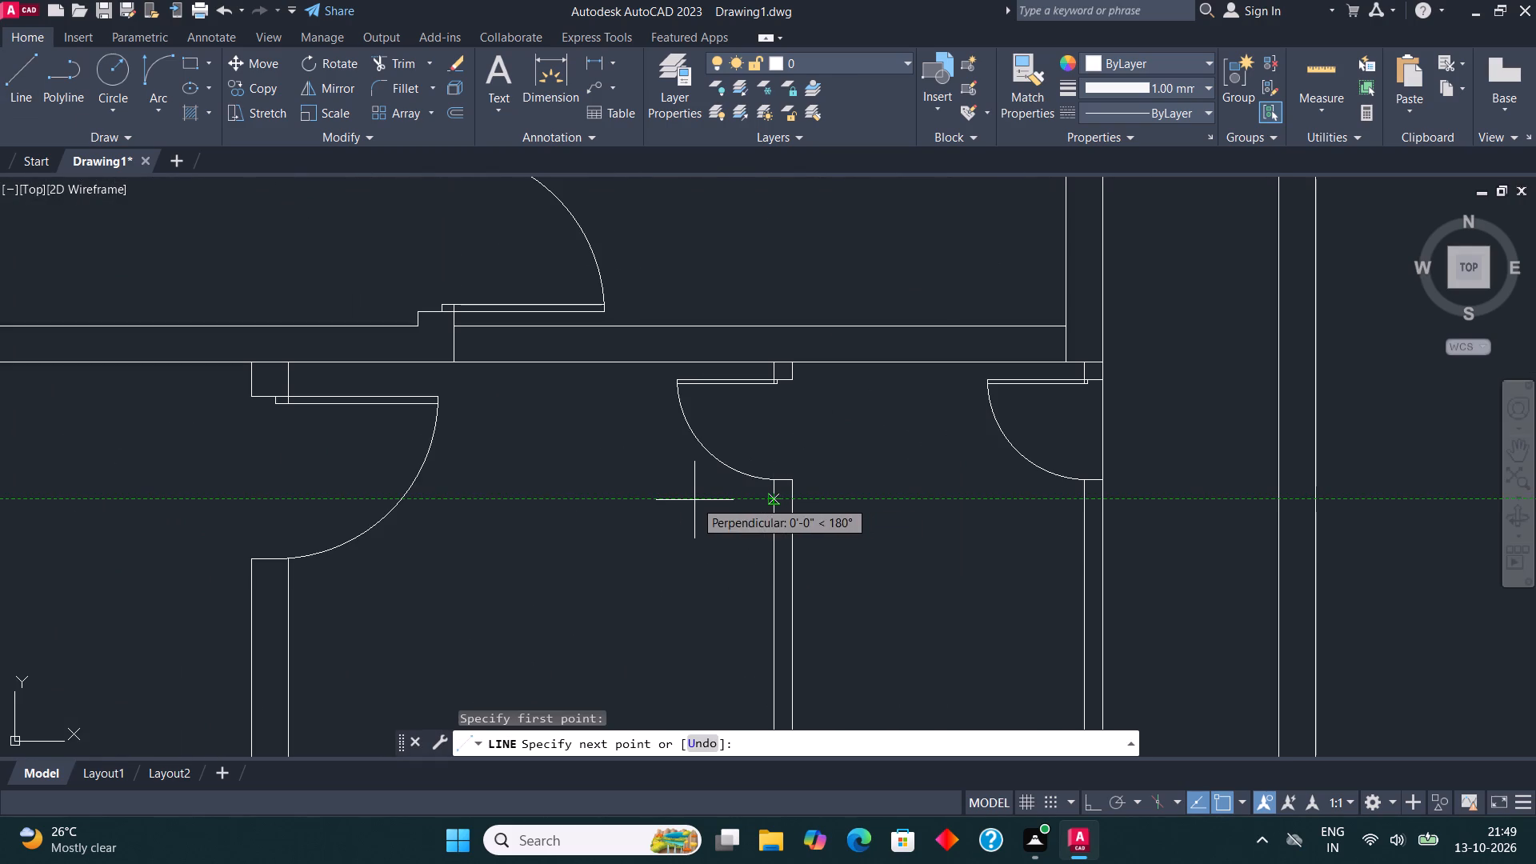
key(F8)
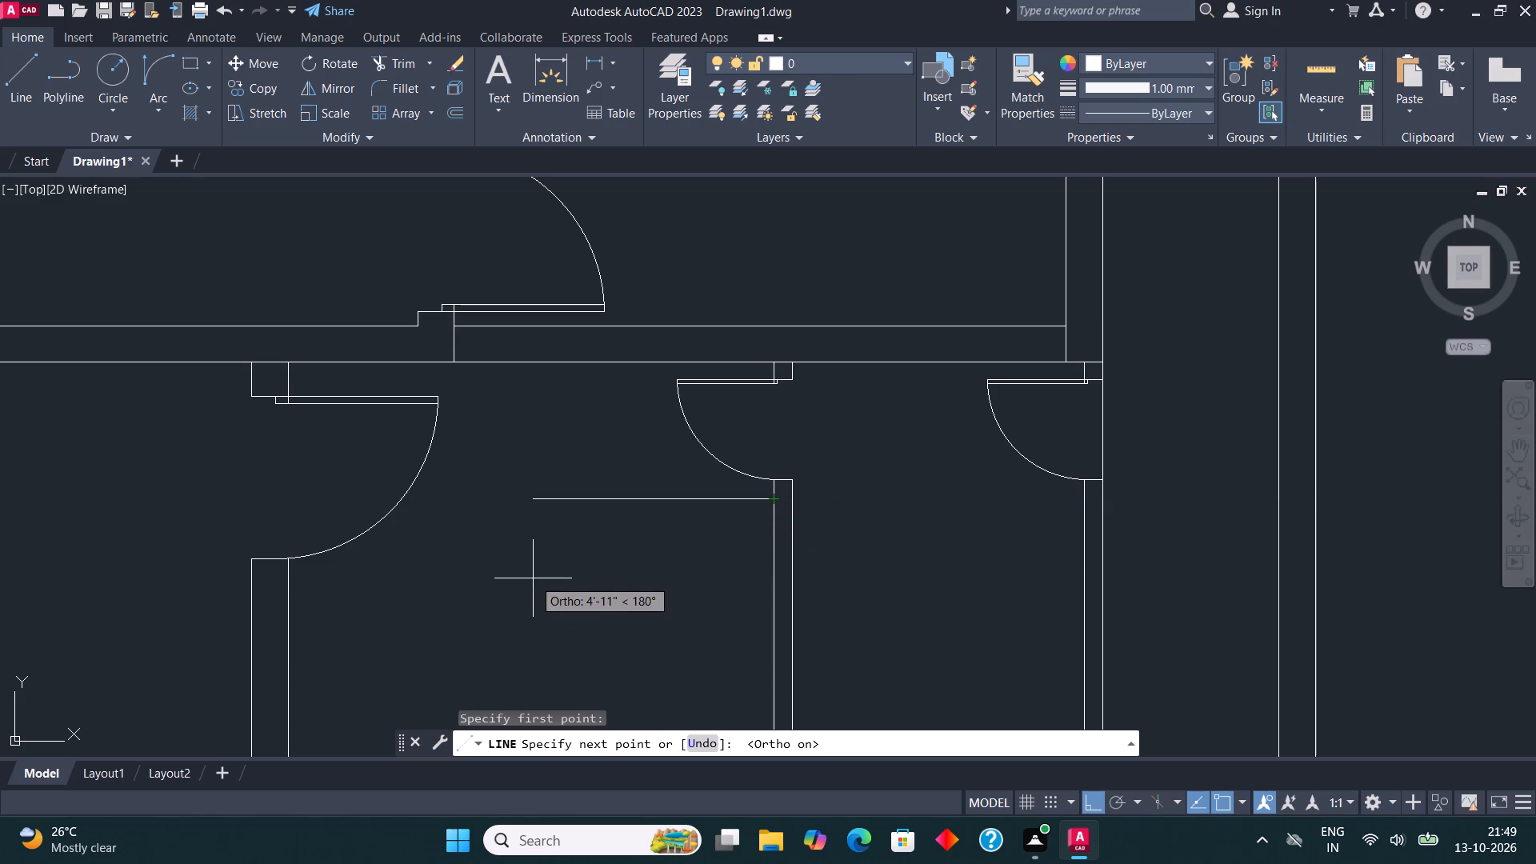
text(2')
key(Return)
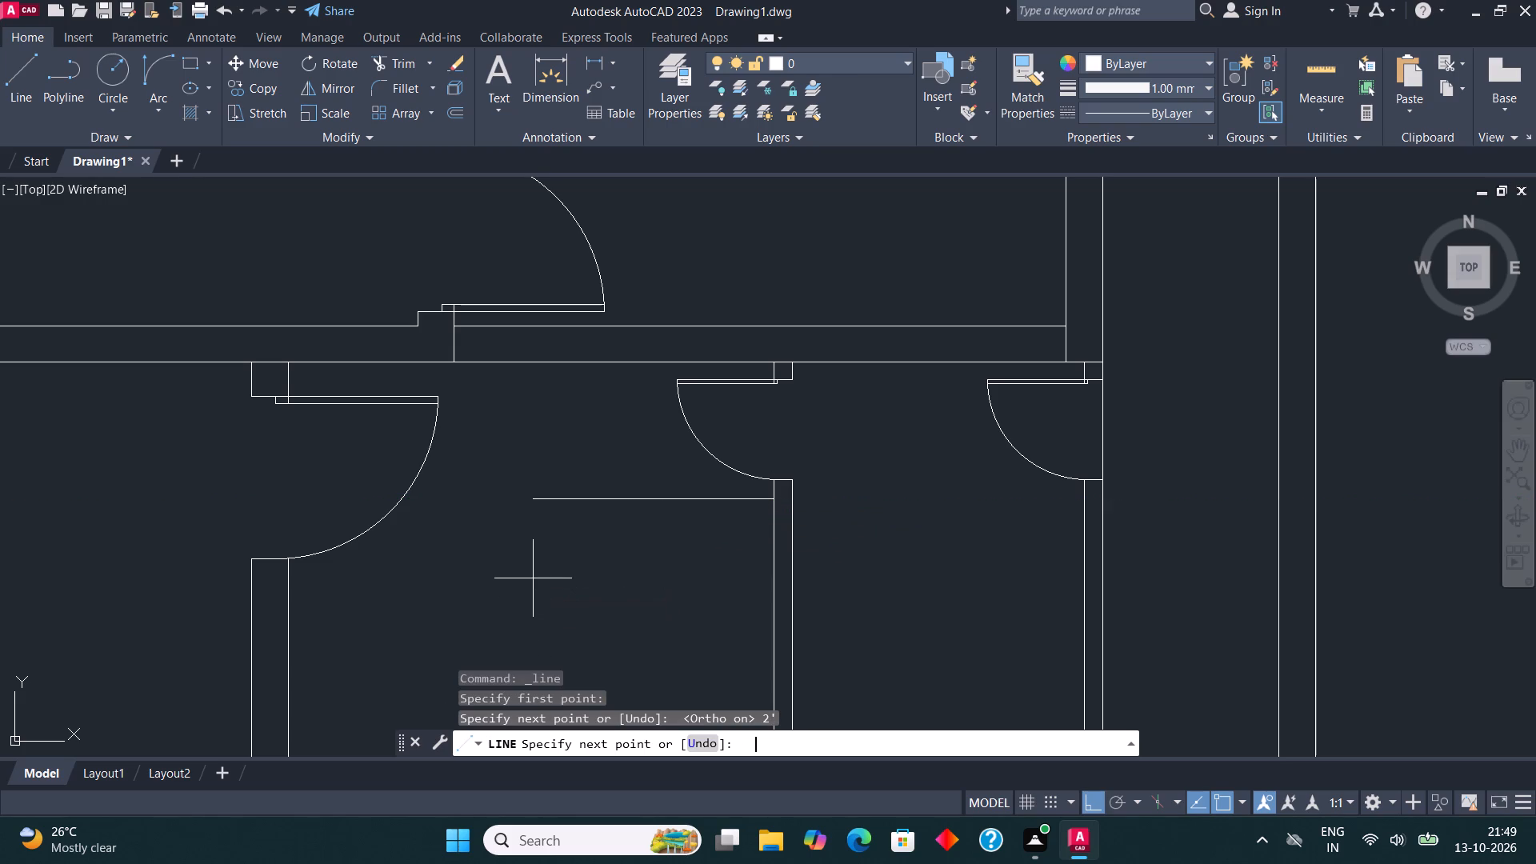
scroll(544, 570, down, 4)
middle_drag(562, 564, 624, 466)
scroll(624, 466, up, 1)
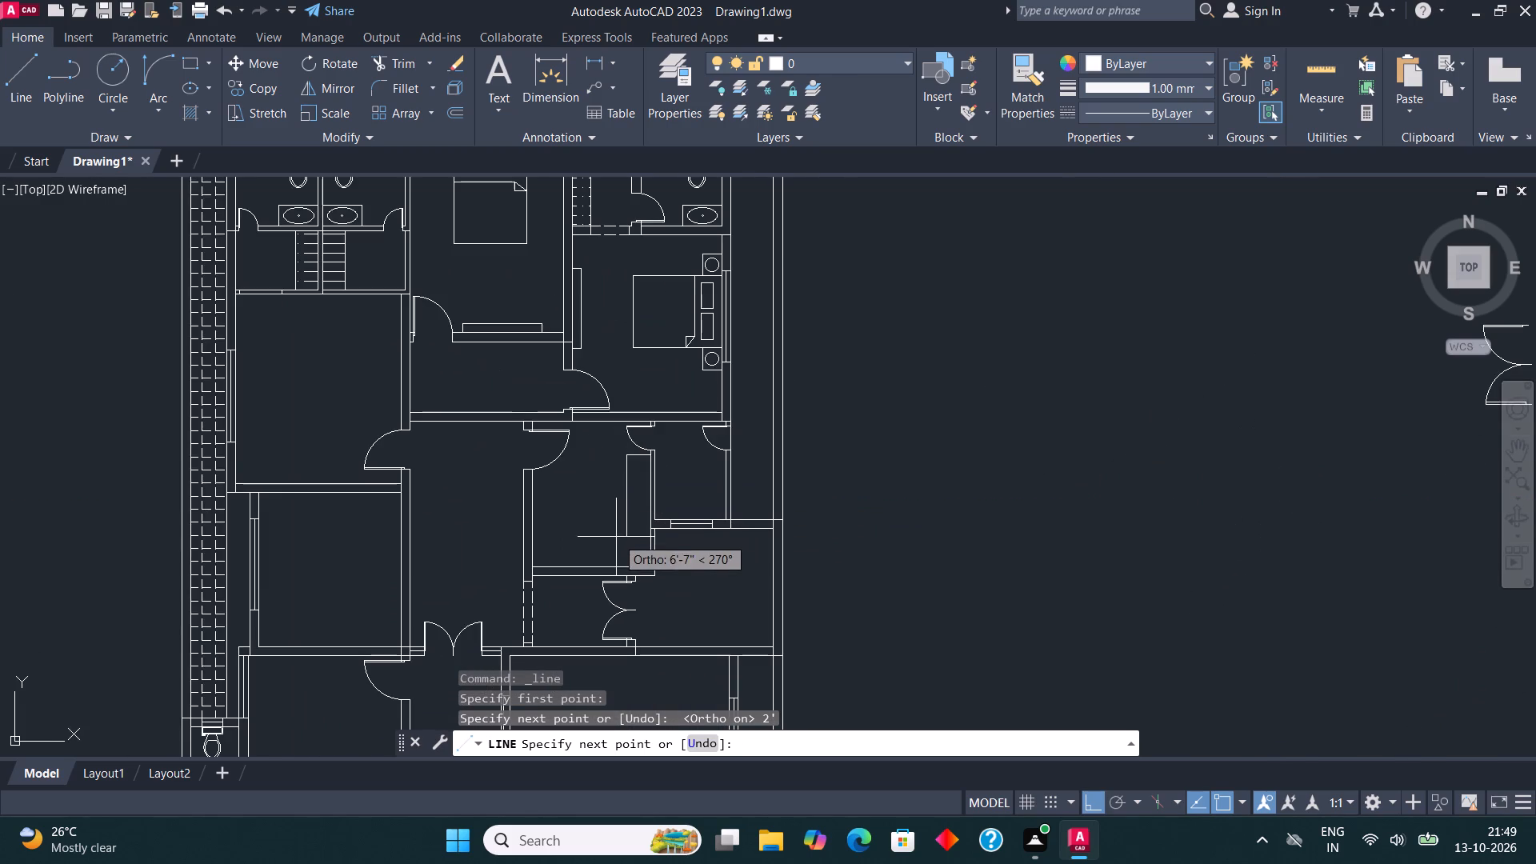
scroll(616, 540, up, 2)
click(634, 534)
key(Escape)
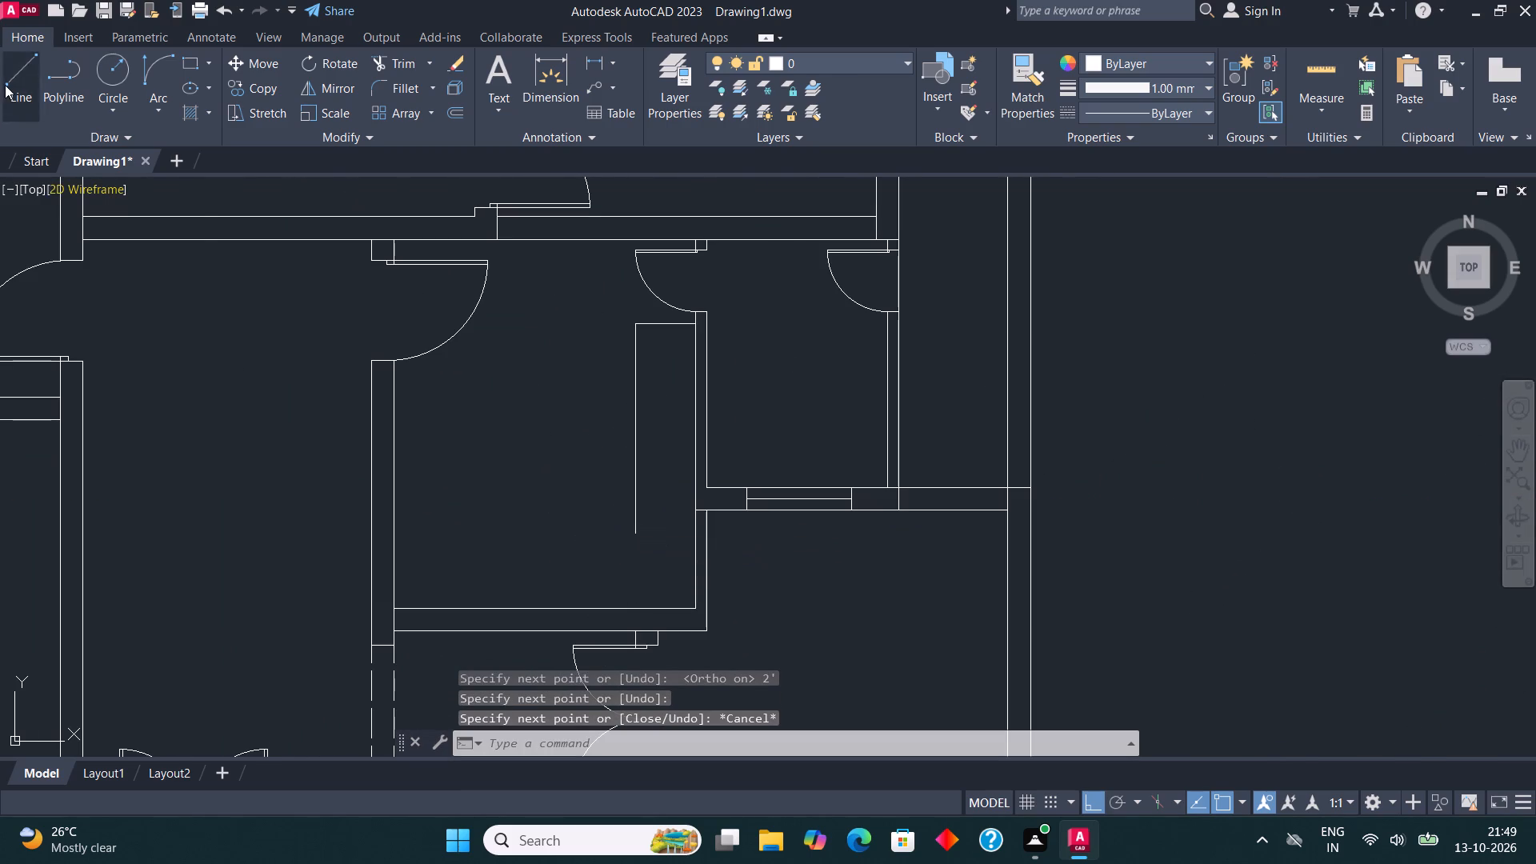
Draw a rectangle in the southwest corner of the same room, against its west and south walls.
click(182, 59)
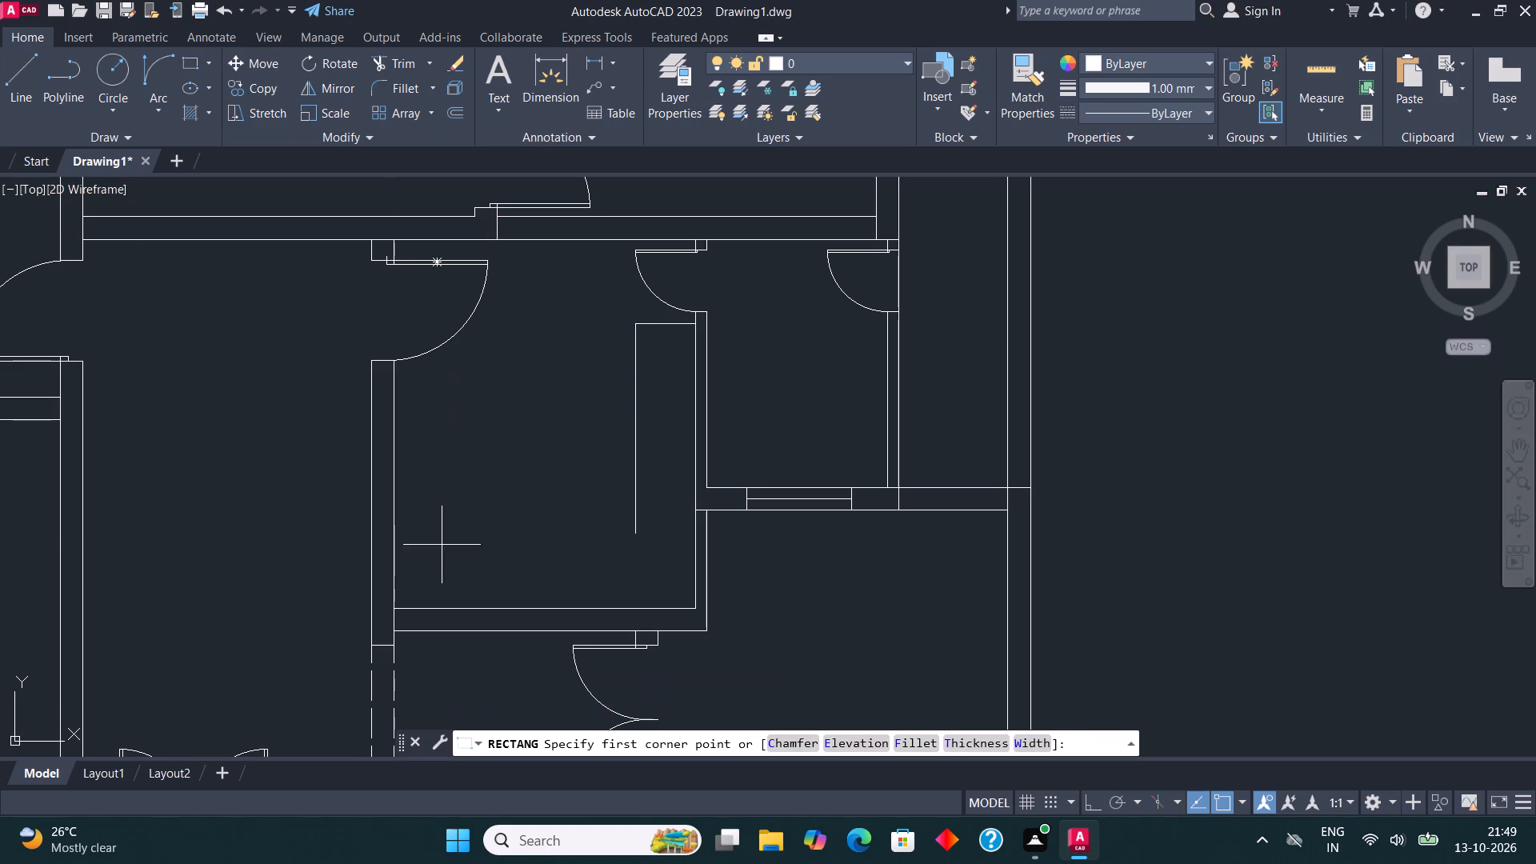
click(396, 613)
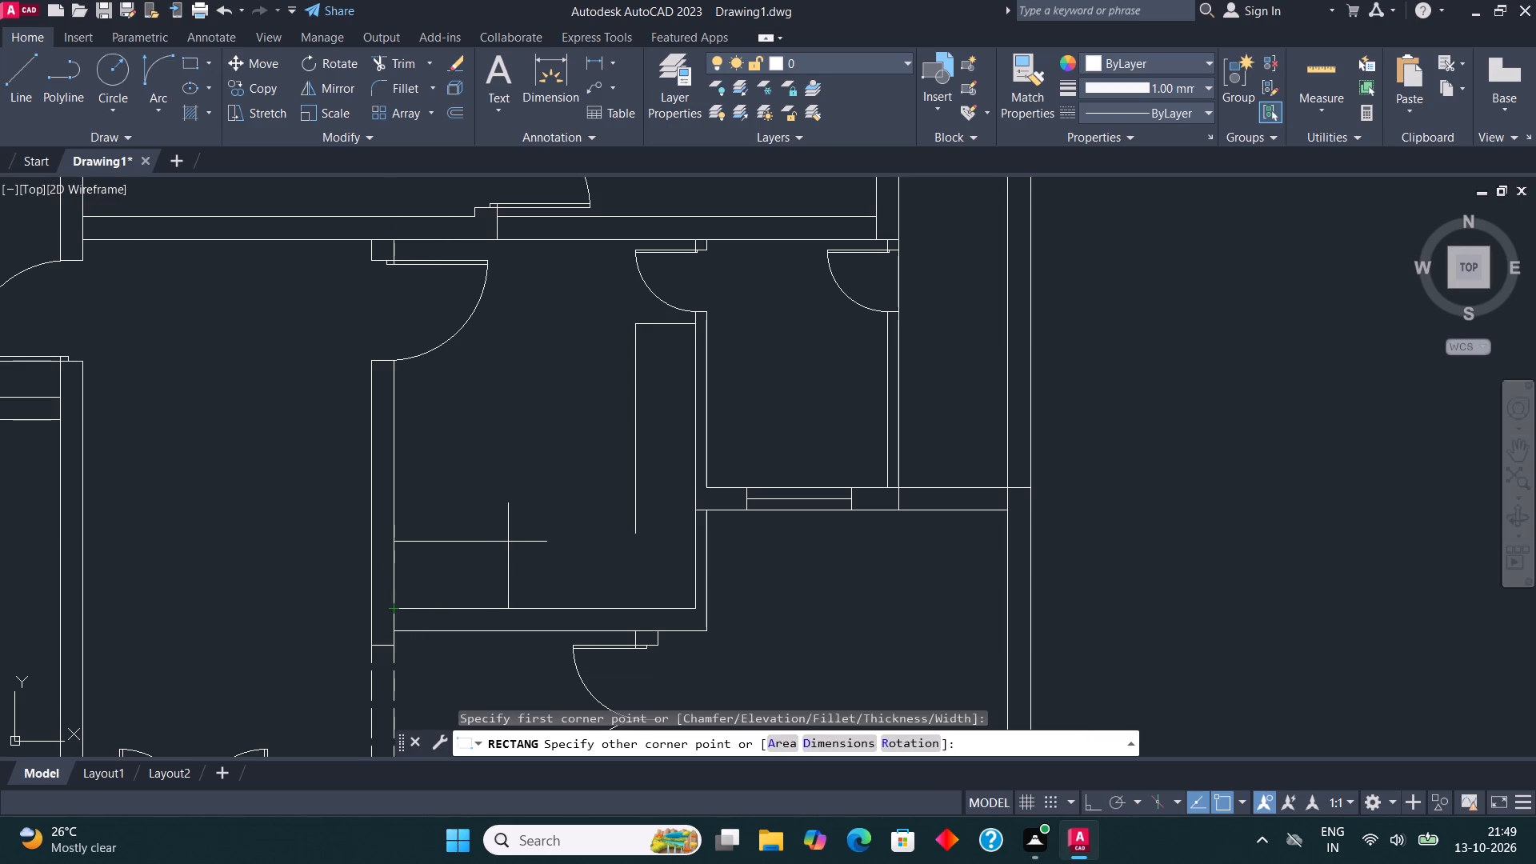
click(508, 542)
Draw the counter's south leg: a line 2' north from the south wall just east of the corner rectangle, then east toward the east counter line.
click(11, 88)
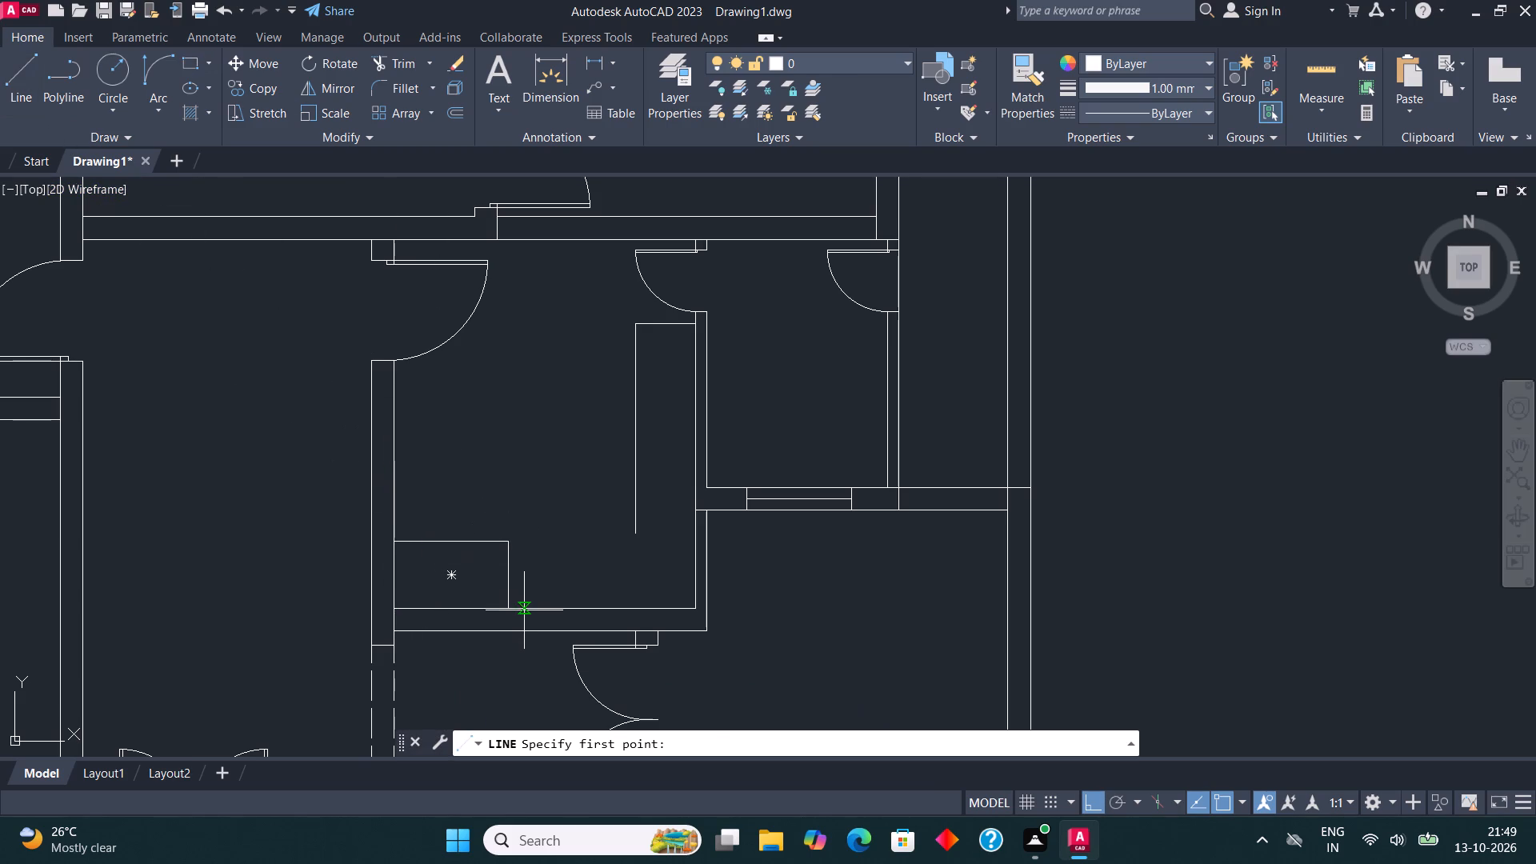
click(523, 610)
text(2')
key(Return)
click(609, 554)
key(Escape)
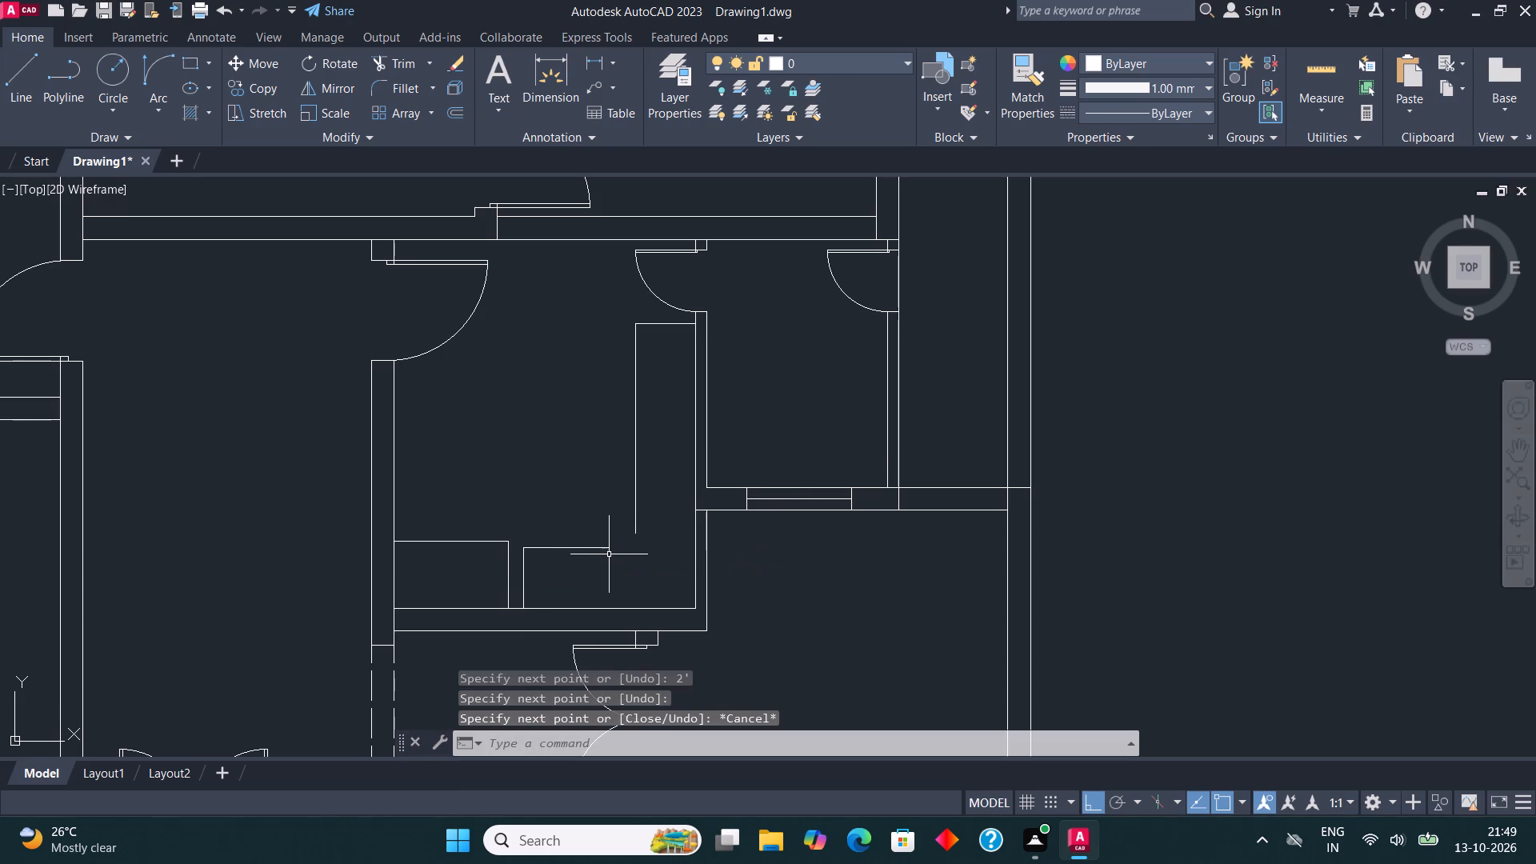
Fillet the south leg's front edge with the east counter line so that they meet at a square corner.
click(403, 84)
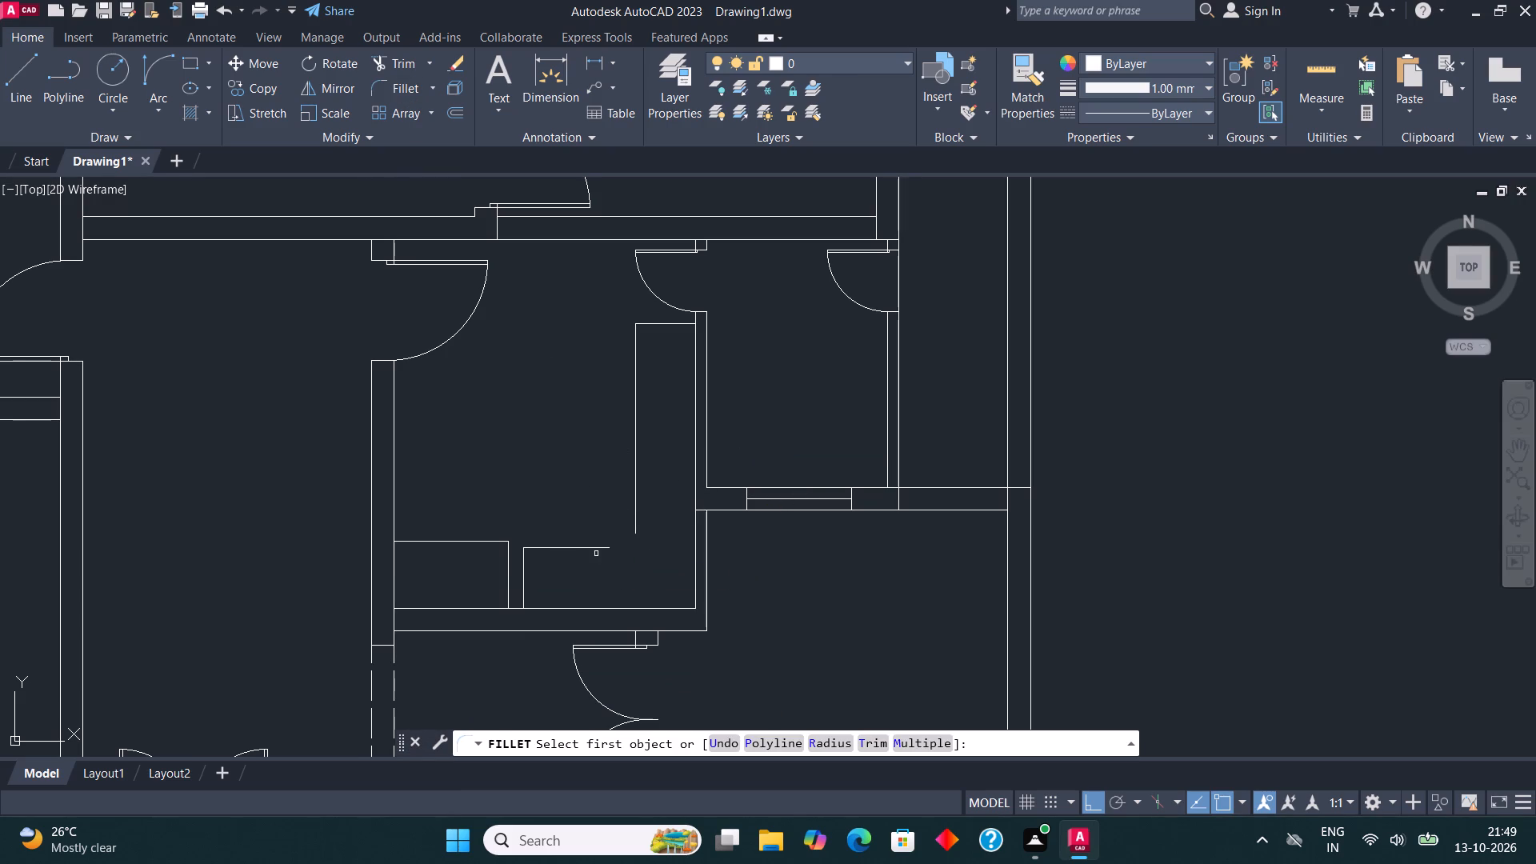
click(595, 548)
click(634, 502)
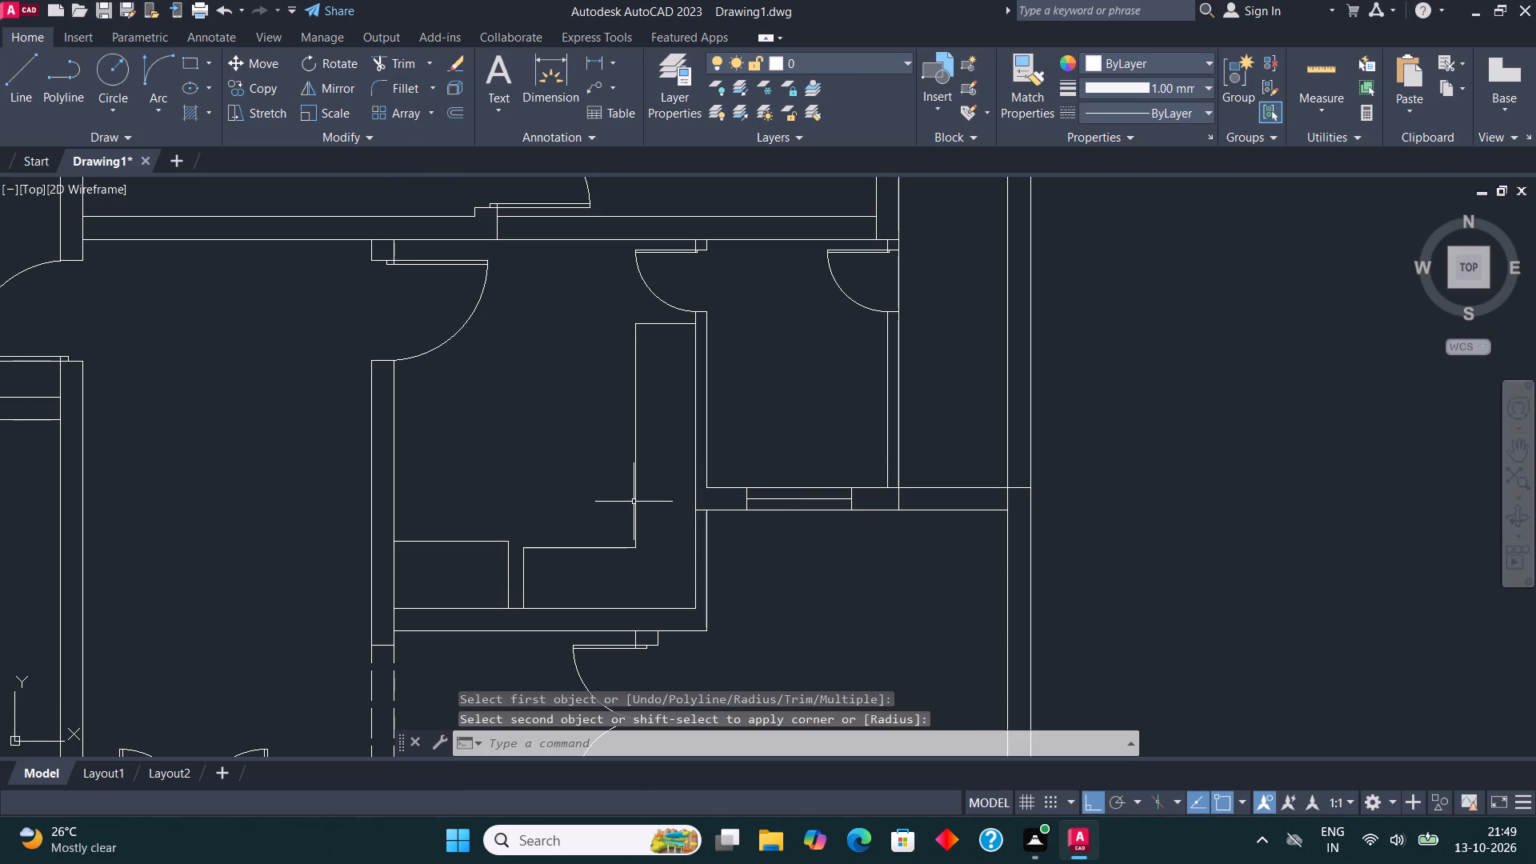
Draw a line across the southwest corner rectangle, just inside its north edge, from its east side to the west wall.
click(15, 85)
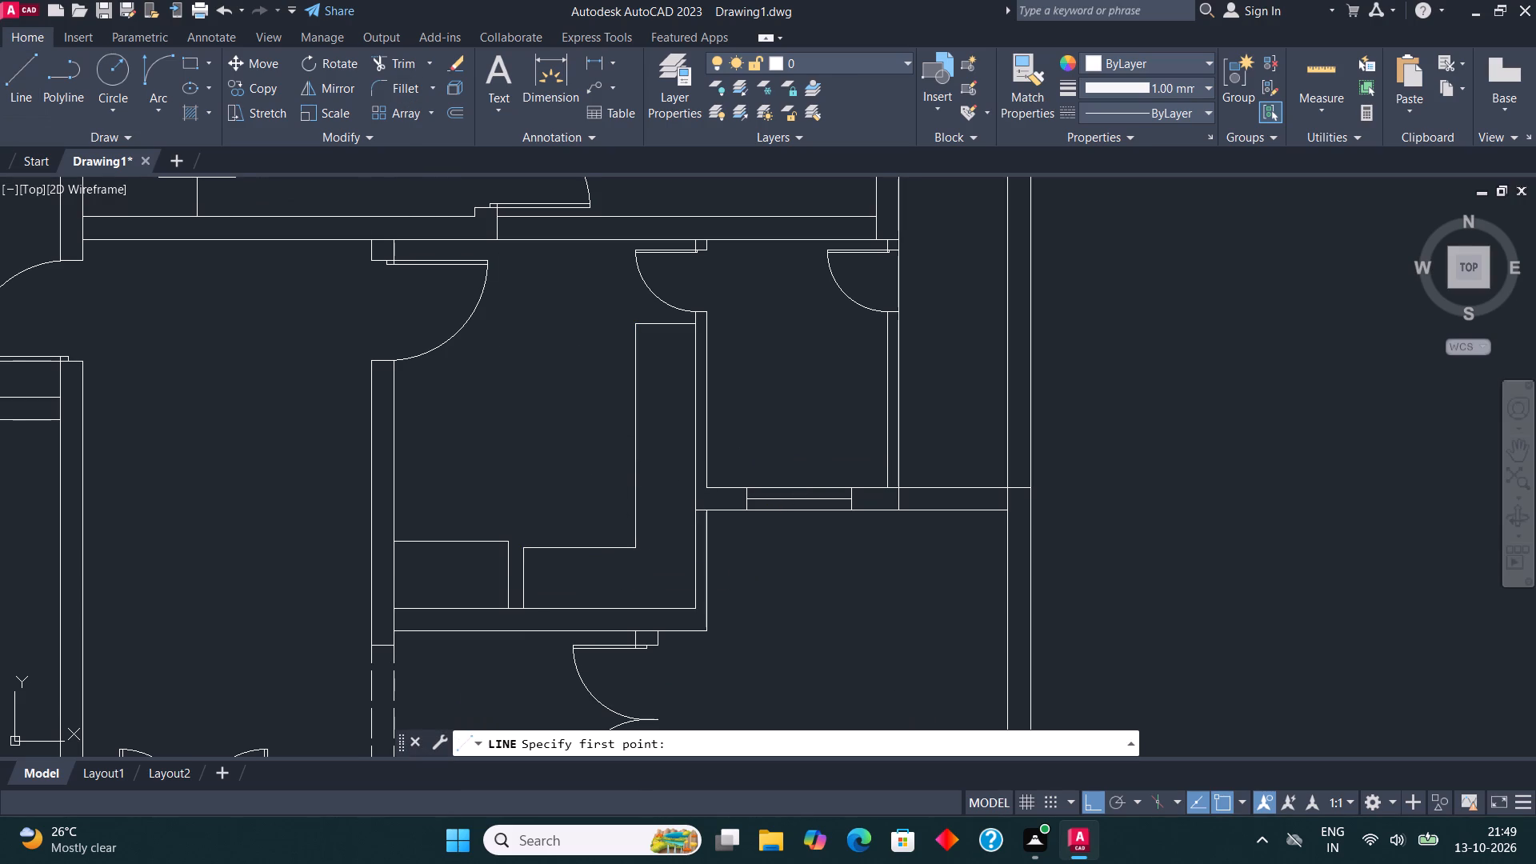
scroll(415, 543, up, 1)
scroll(558, 555, up, 1)
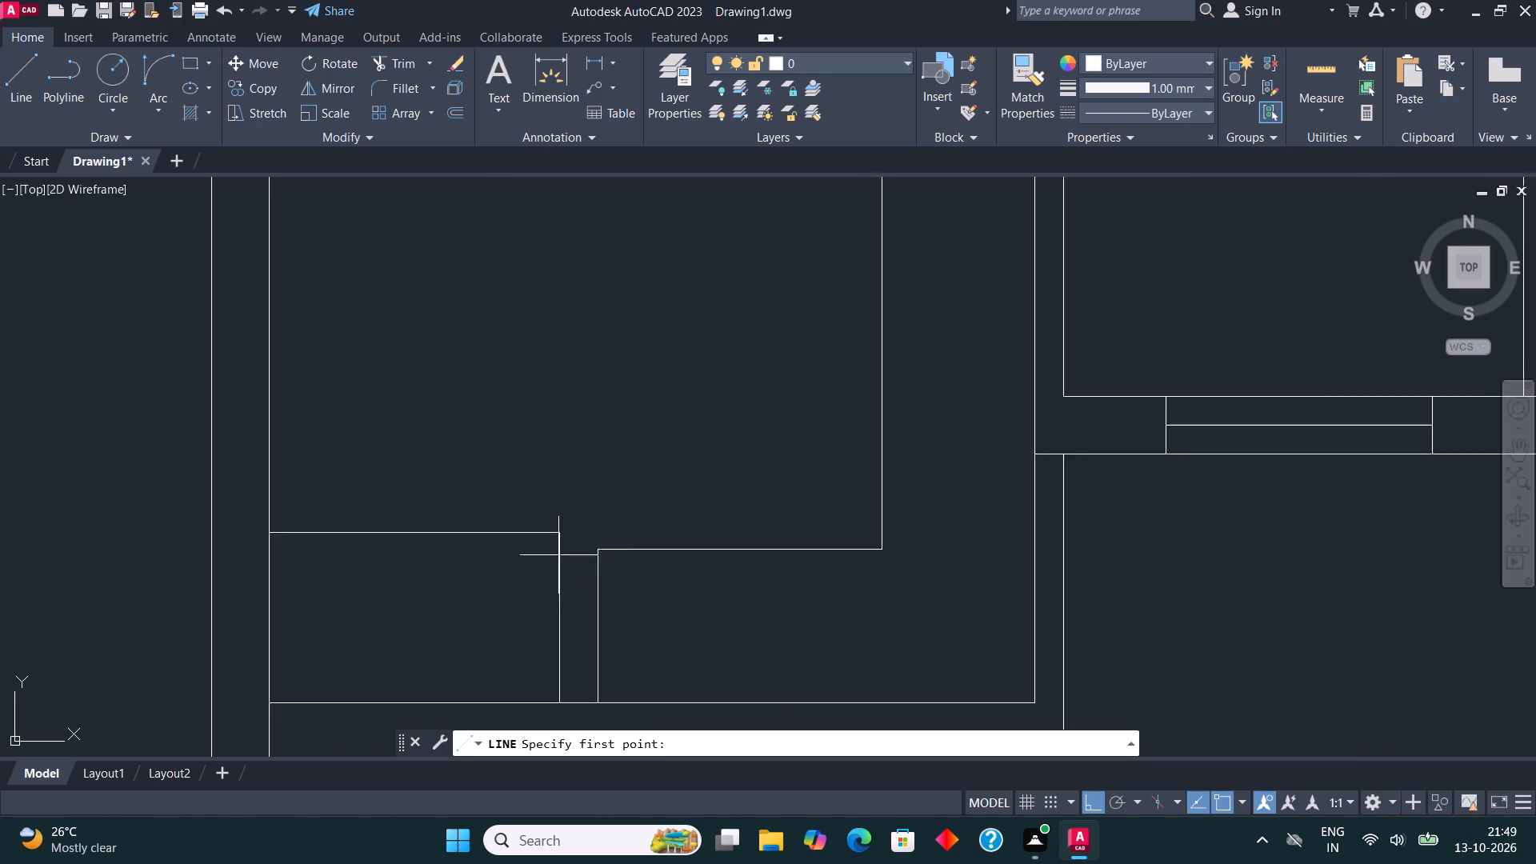
scroll(558, 555, up, 1)
click(561, 533)
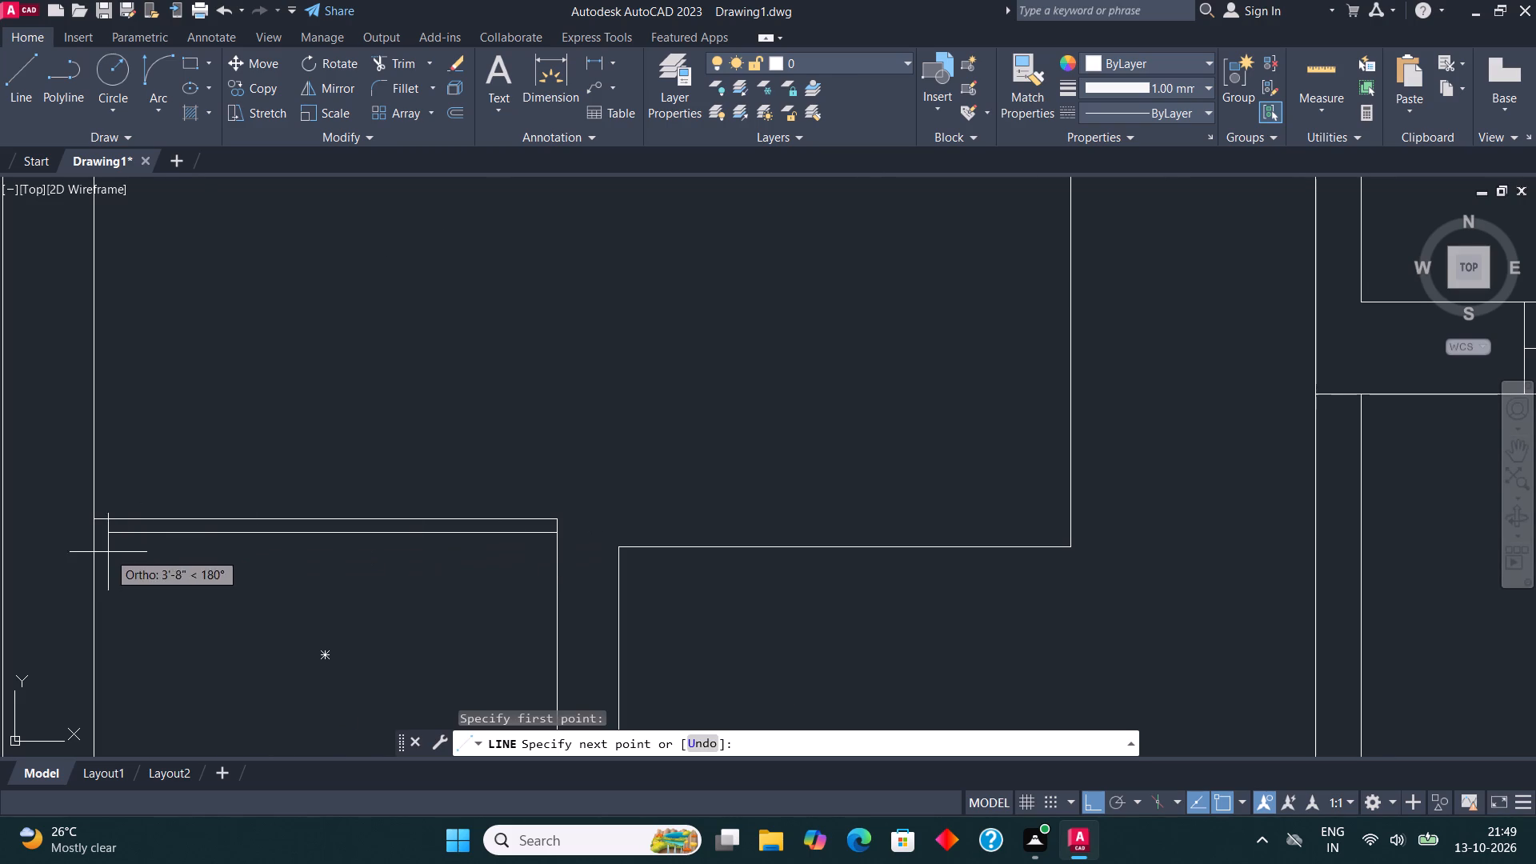
click(90, 533)
key(Escape)
scroll(341, 450, down, 3)
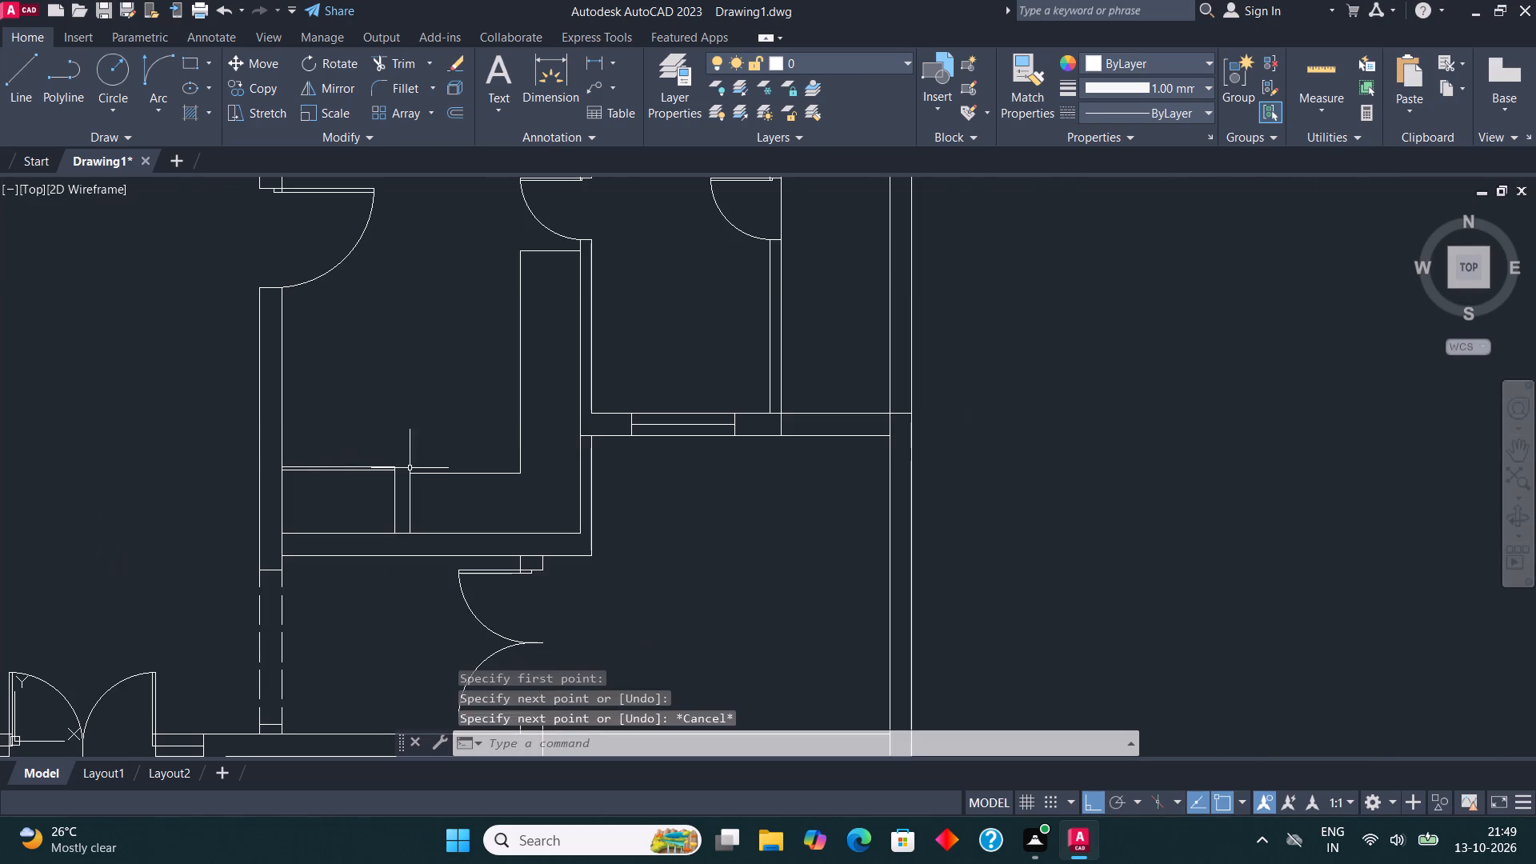
Draw a stove rectangle inside the counter's south leg, slightly inset from the leg's west, north and south edges.
middle_drag(503, 422, 641, 483)
click(186, 62)
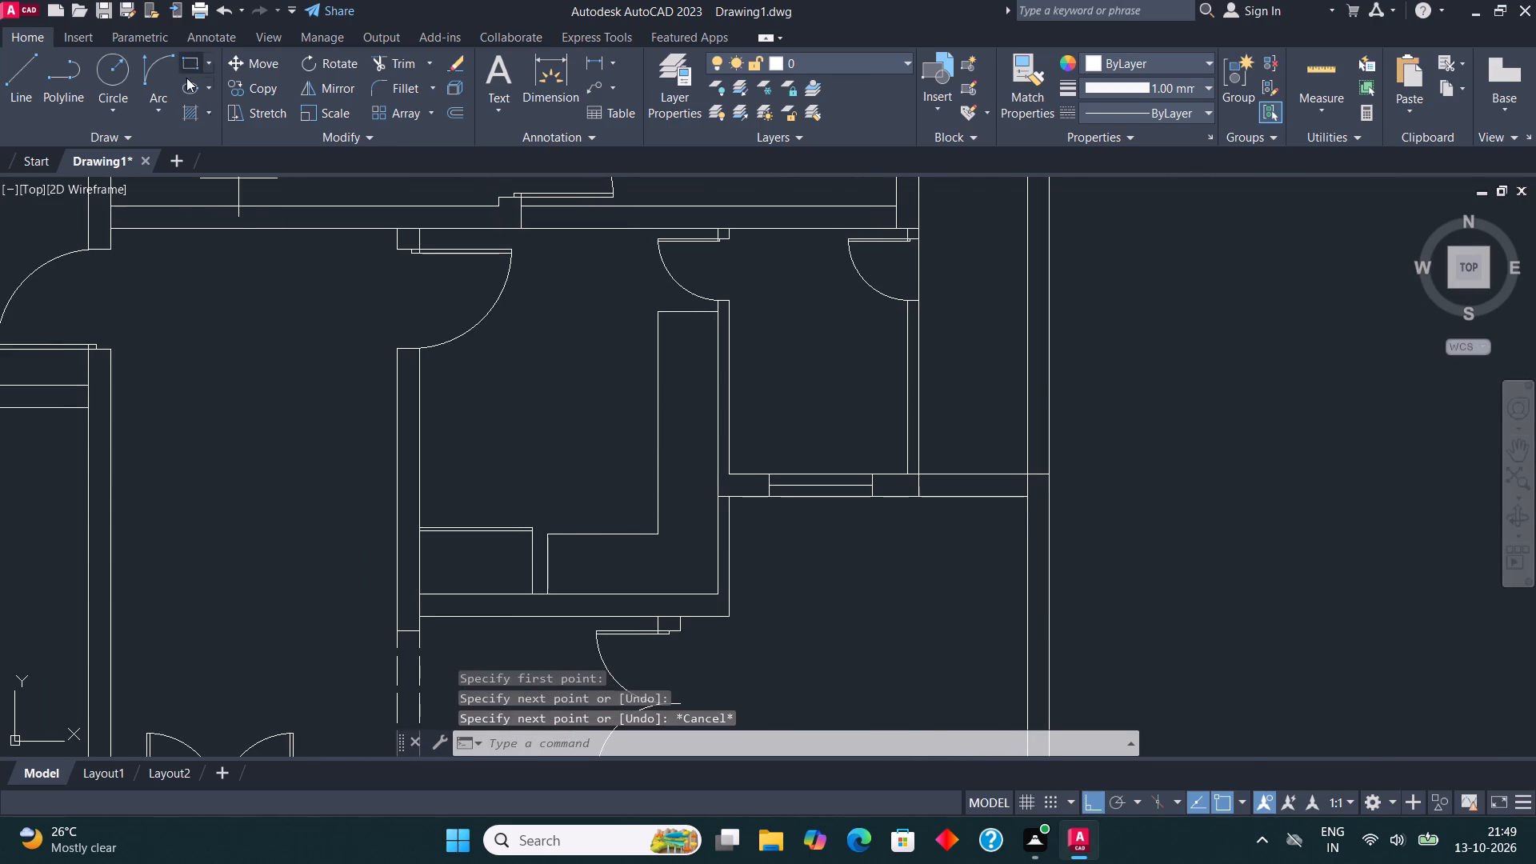
scroll(586, 561, up, 3)
middle_drag(562, 537, 499, 446)
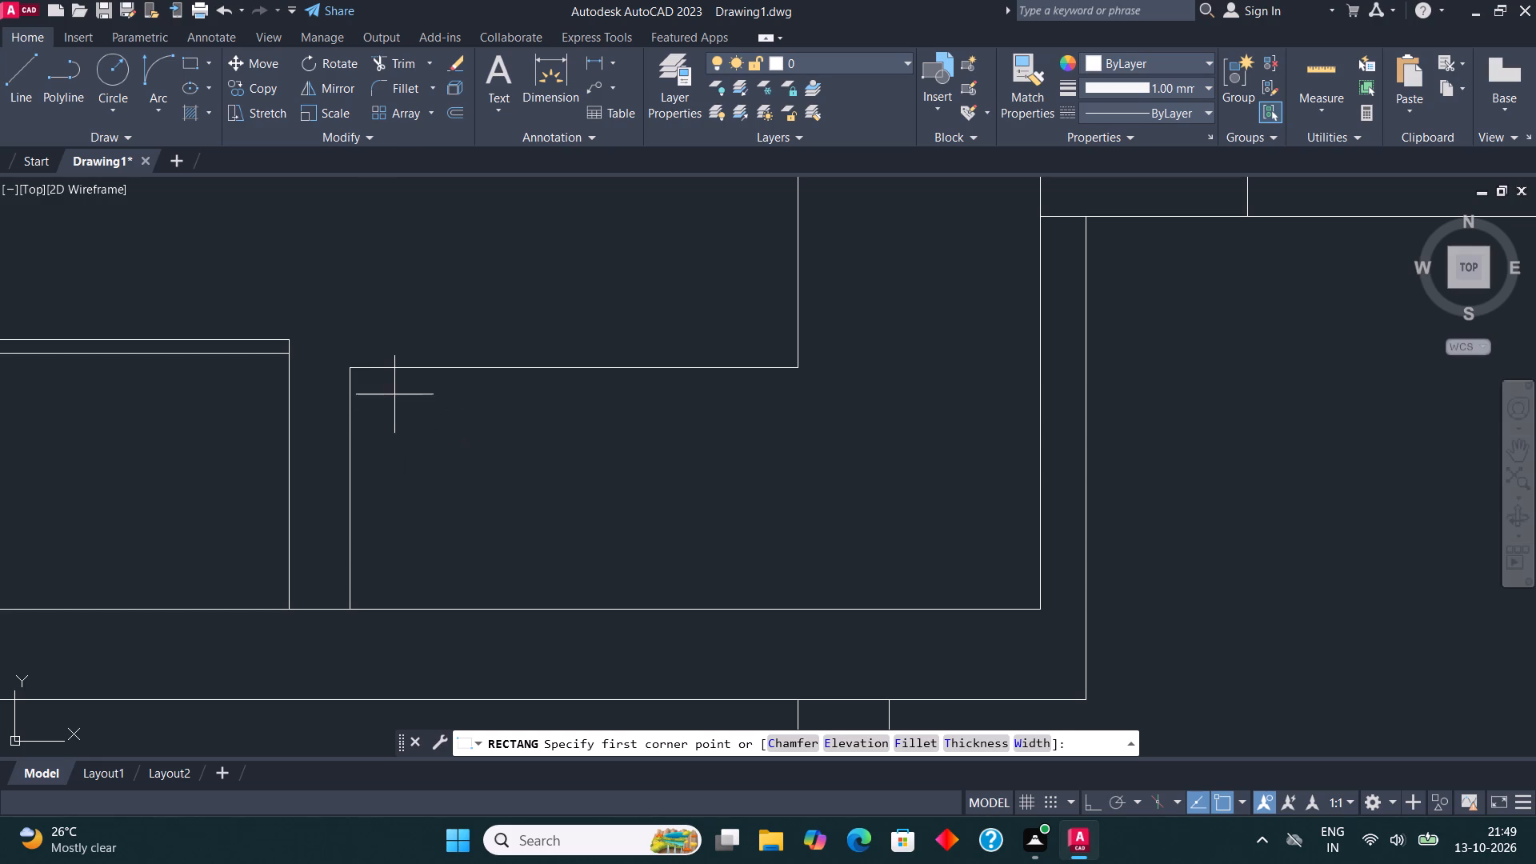
click(396, 394)
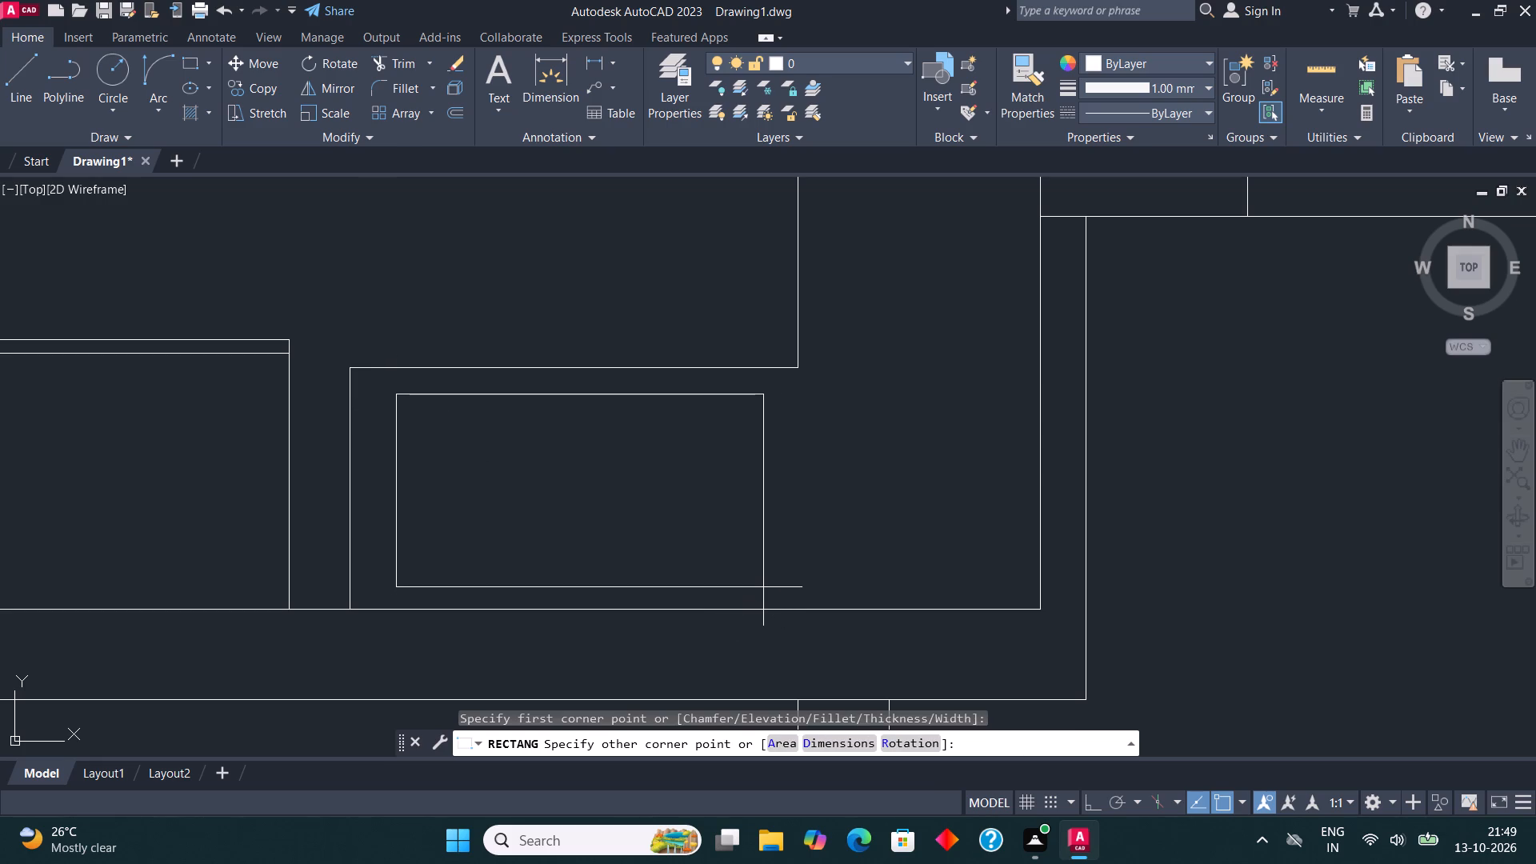
click(759, 586)
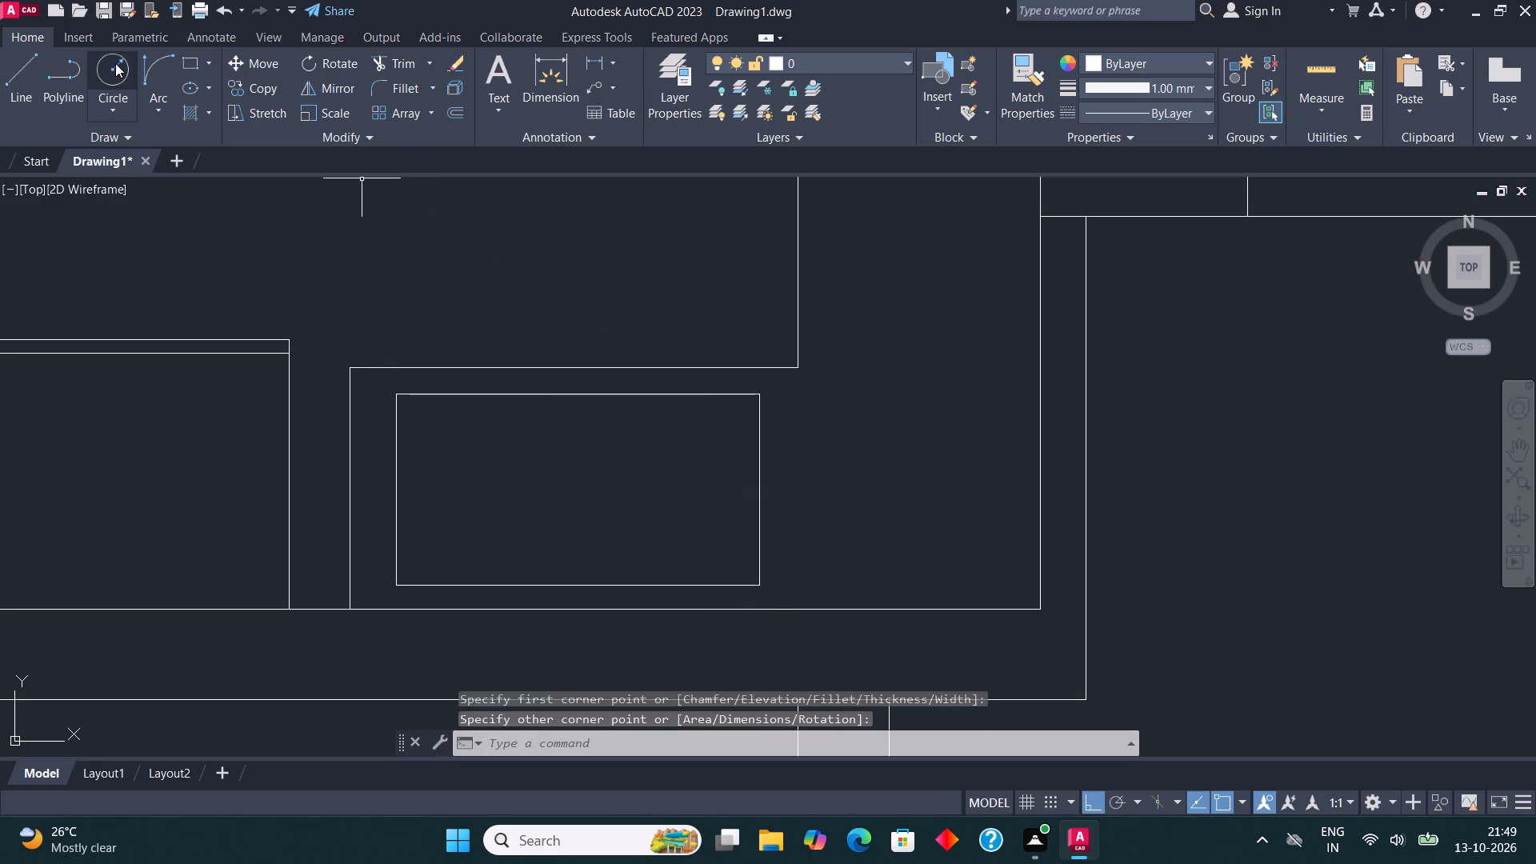
Draw a burner circle of about 4" radius in the northwest corner of the stove rectangle.
click(115, 63)
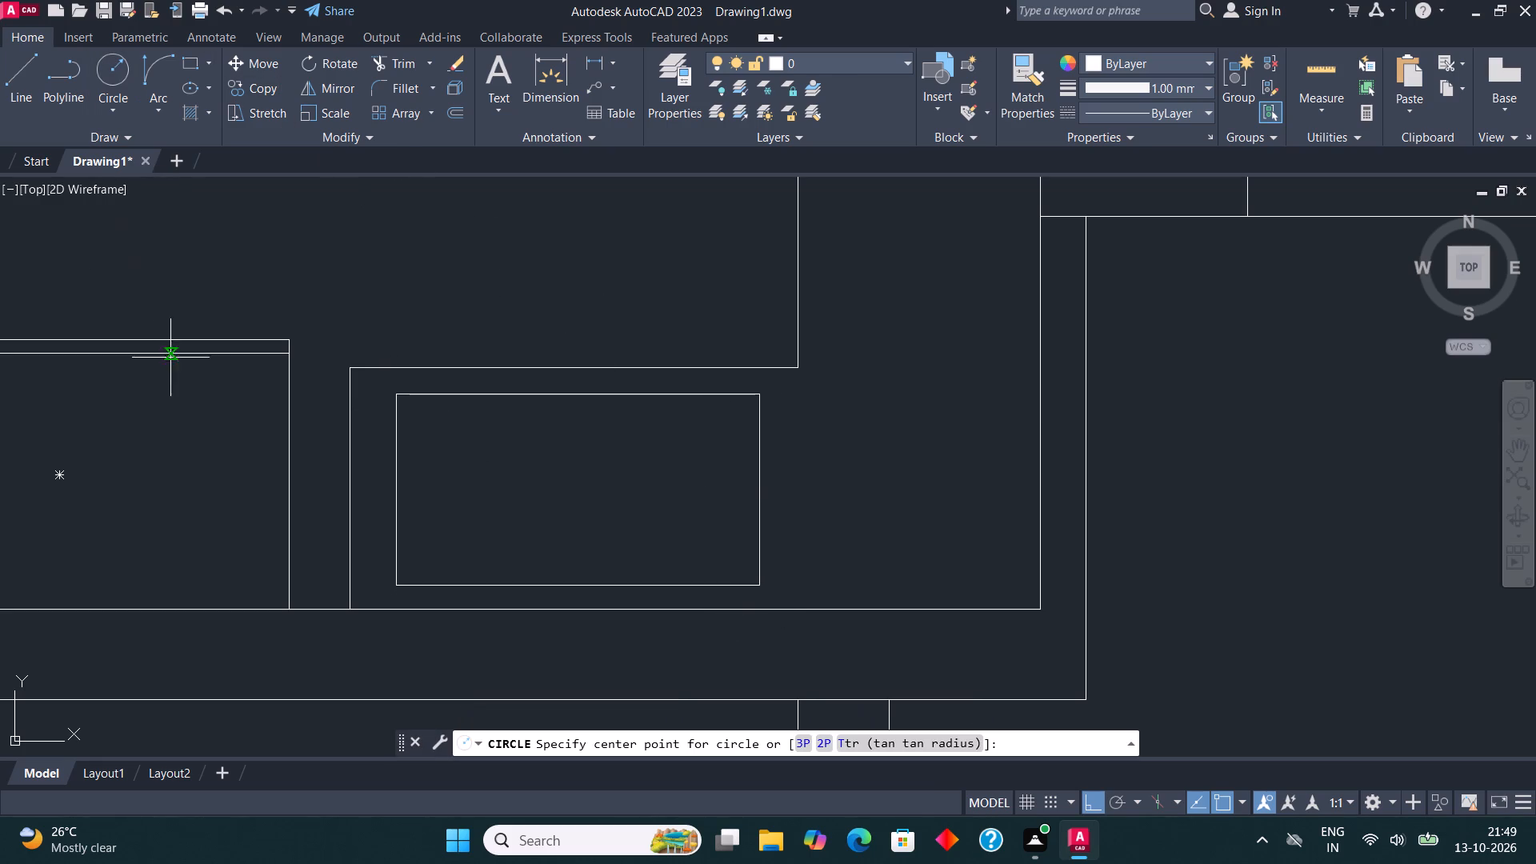
click(463, 441)
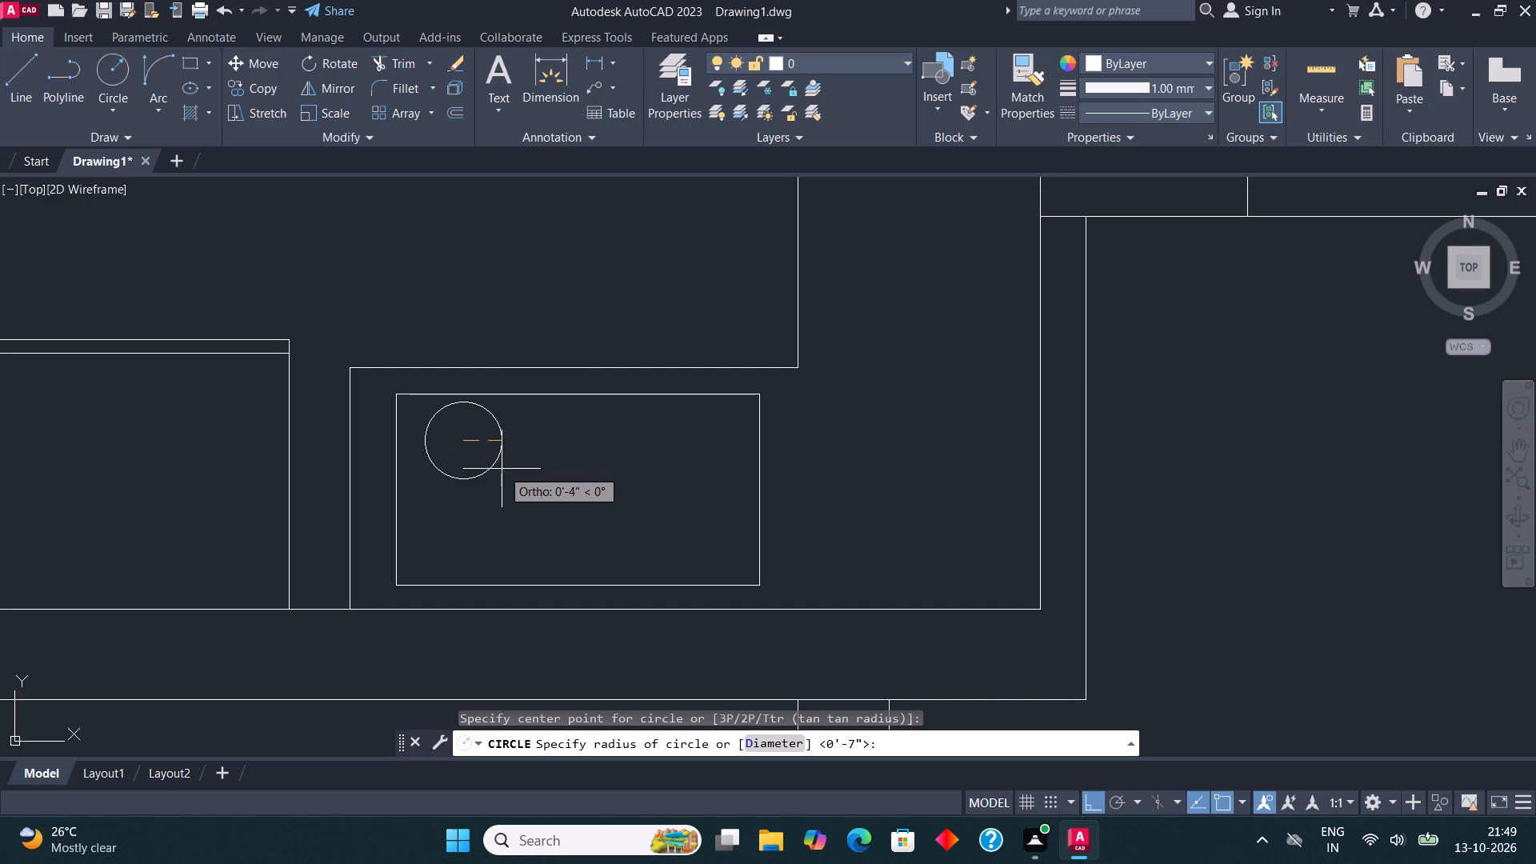
click(502, 469)
Draw four short tick lines inward from the burner circle's west, east, north and south quadrants.
click(21, 78)
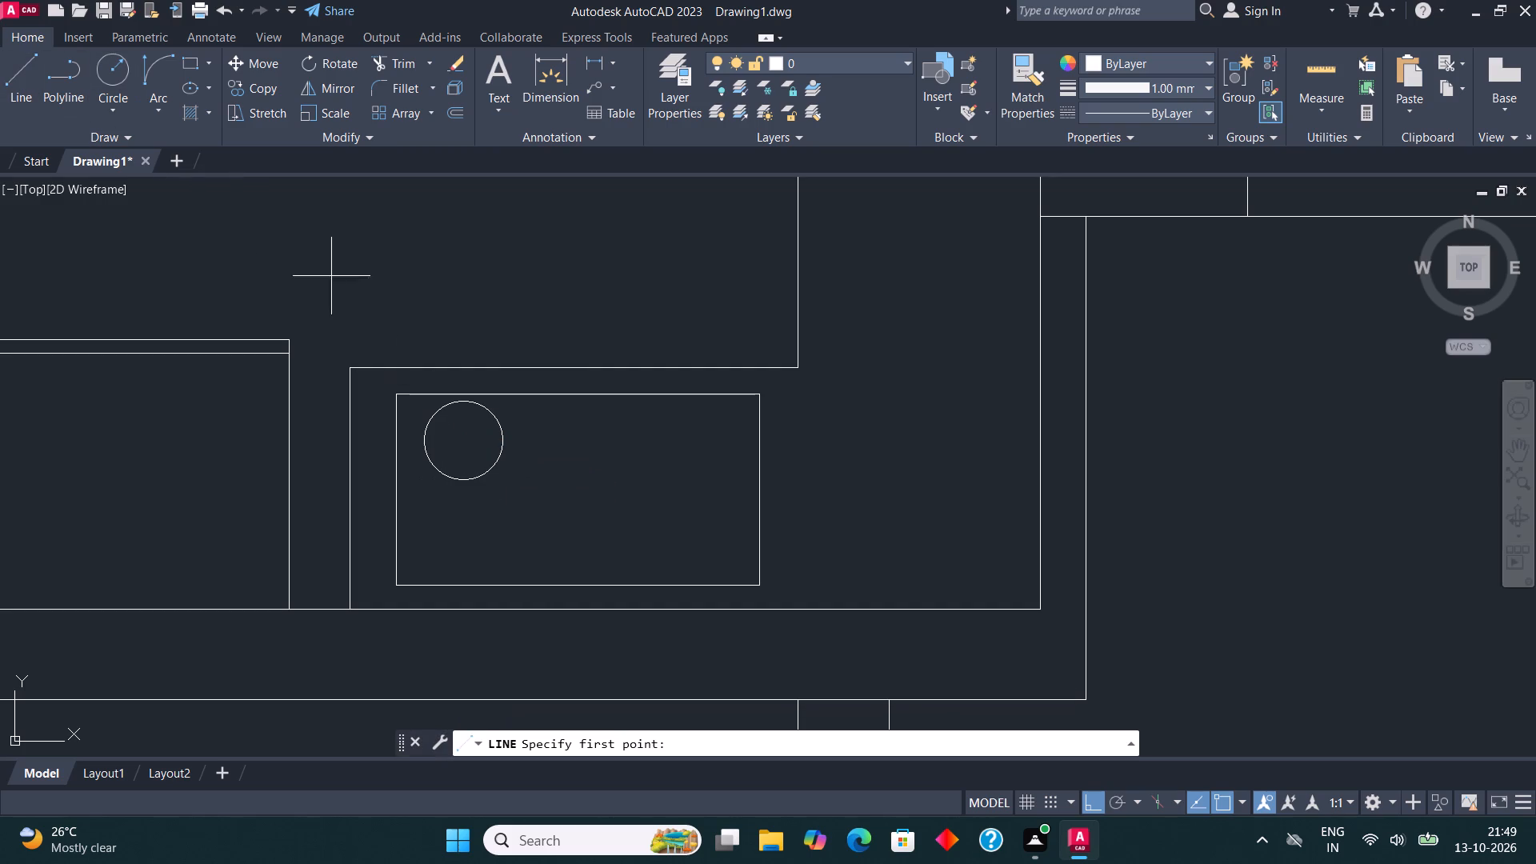
scroll(436, 421, up, 1)
click(414, 454)
click(435, 454)
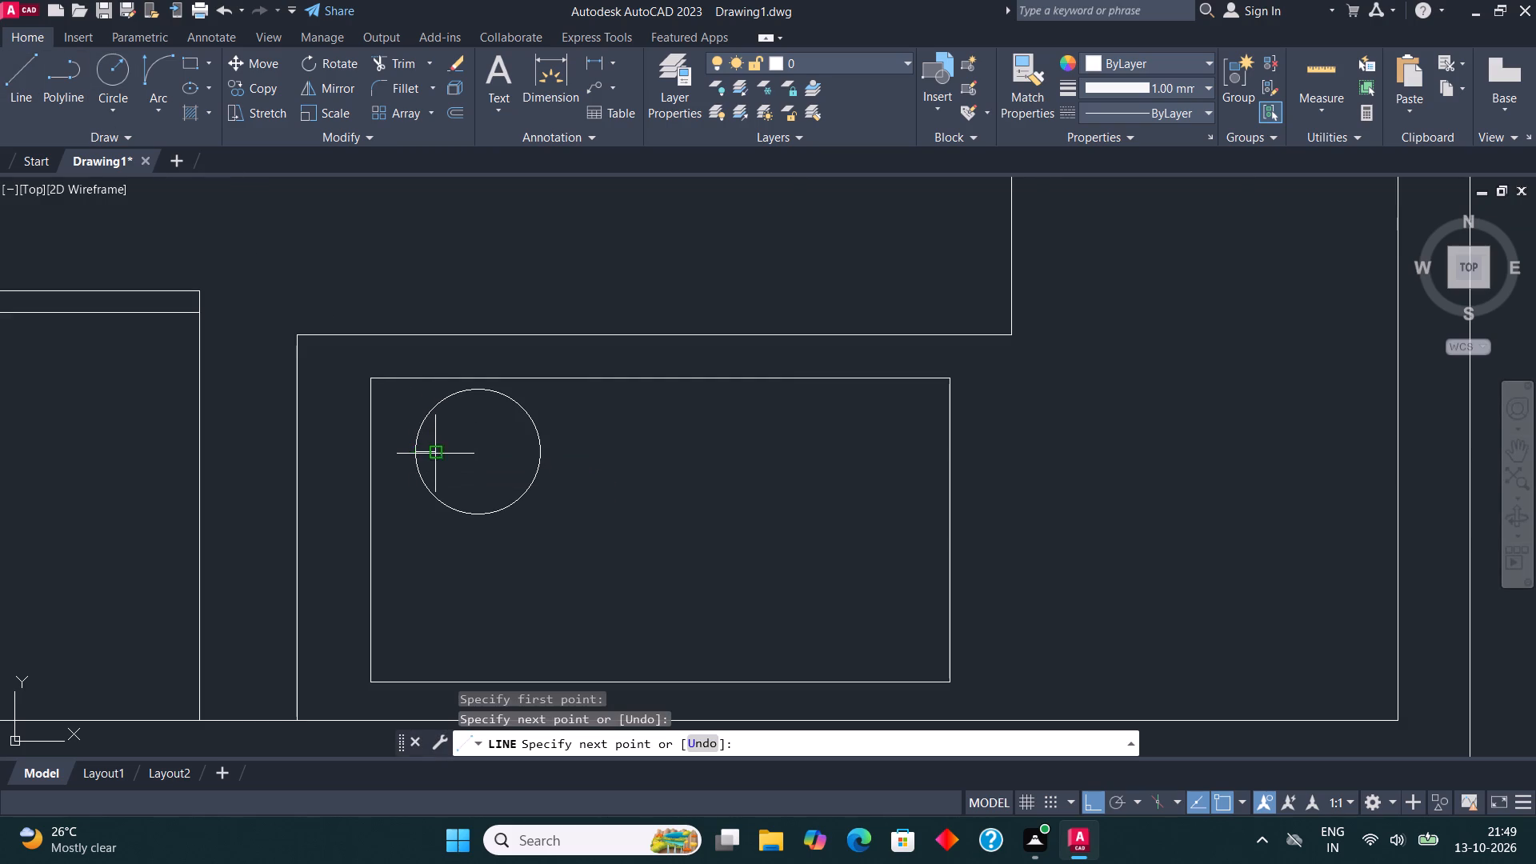
click(11, 61)
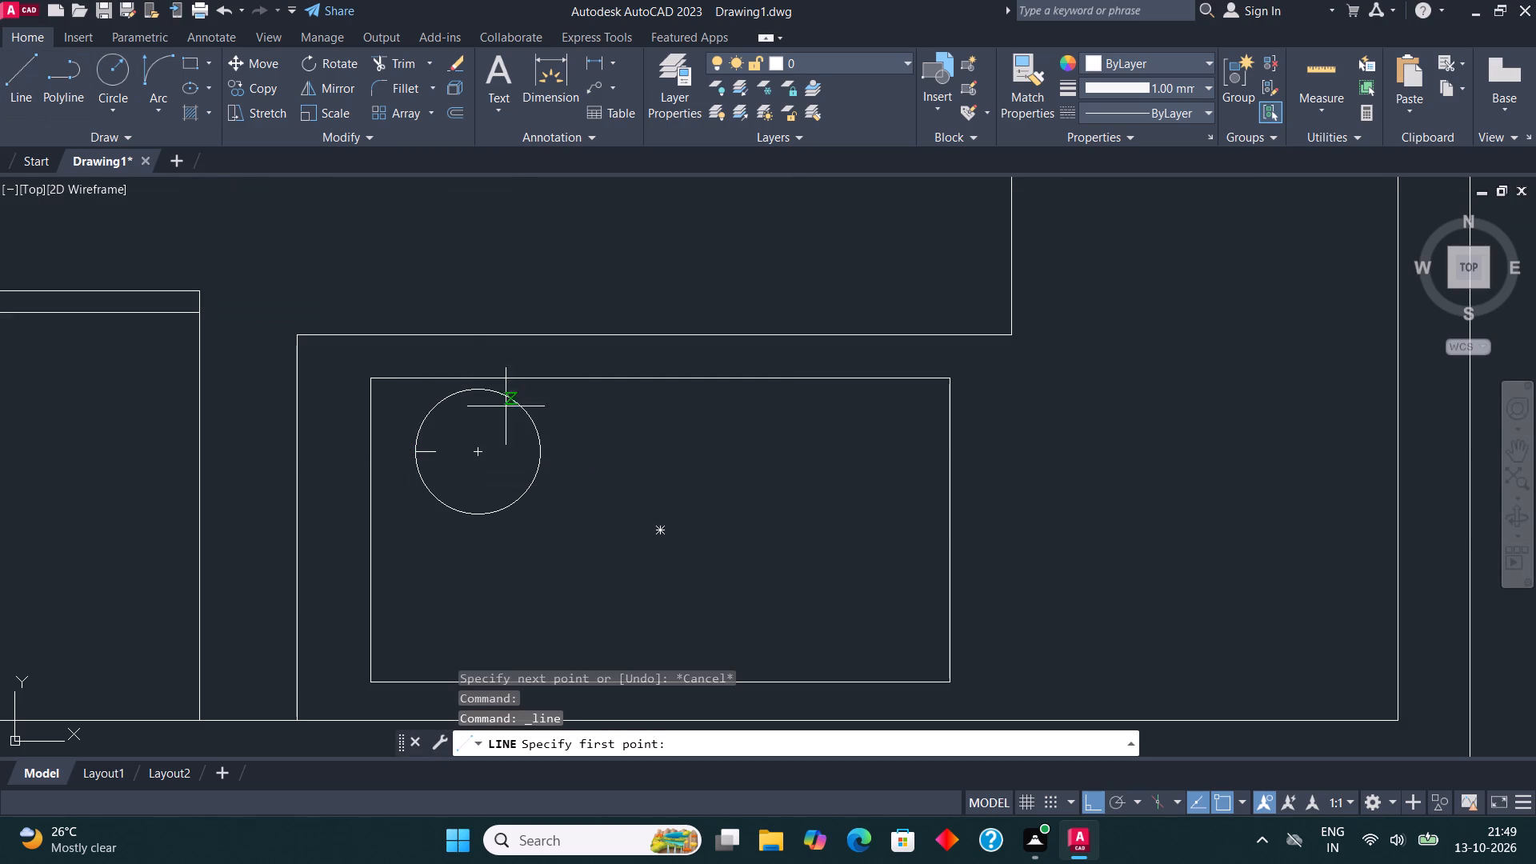
click(533, 458)
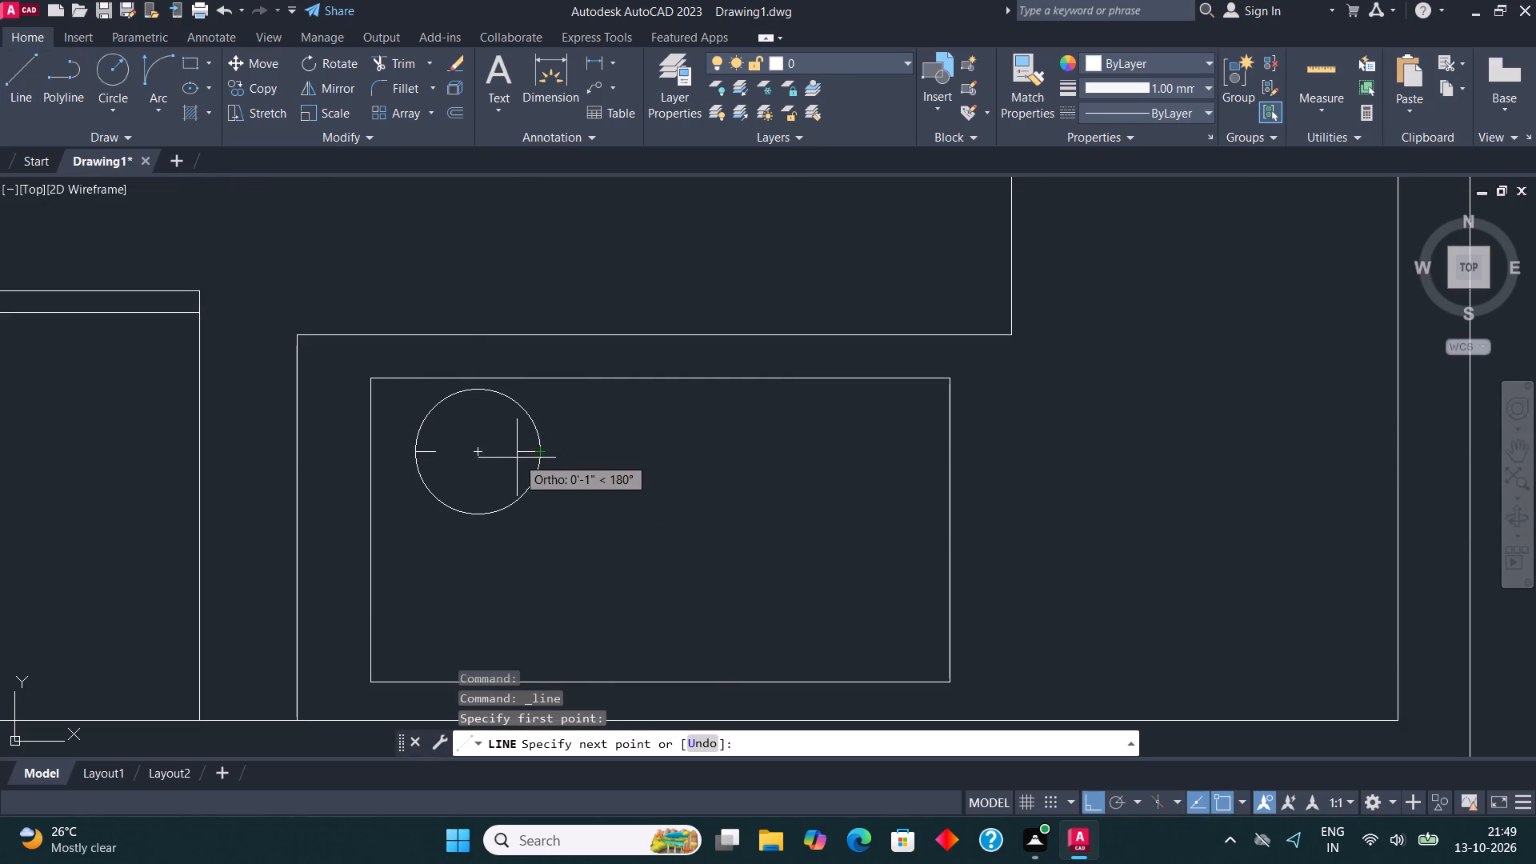
click(517, 458)
click(18, 64)
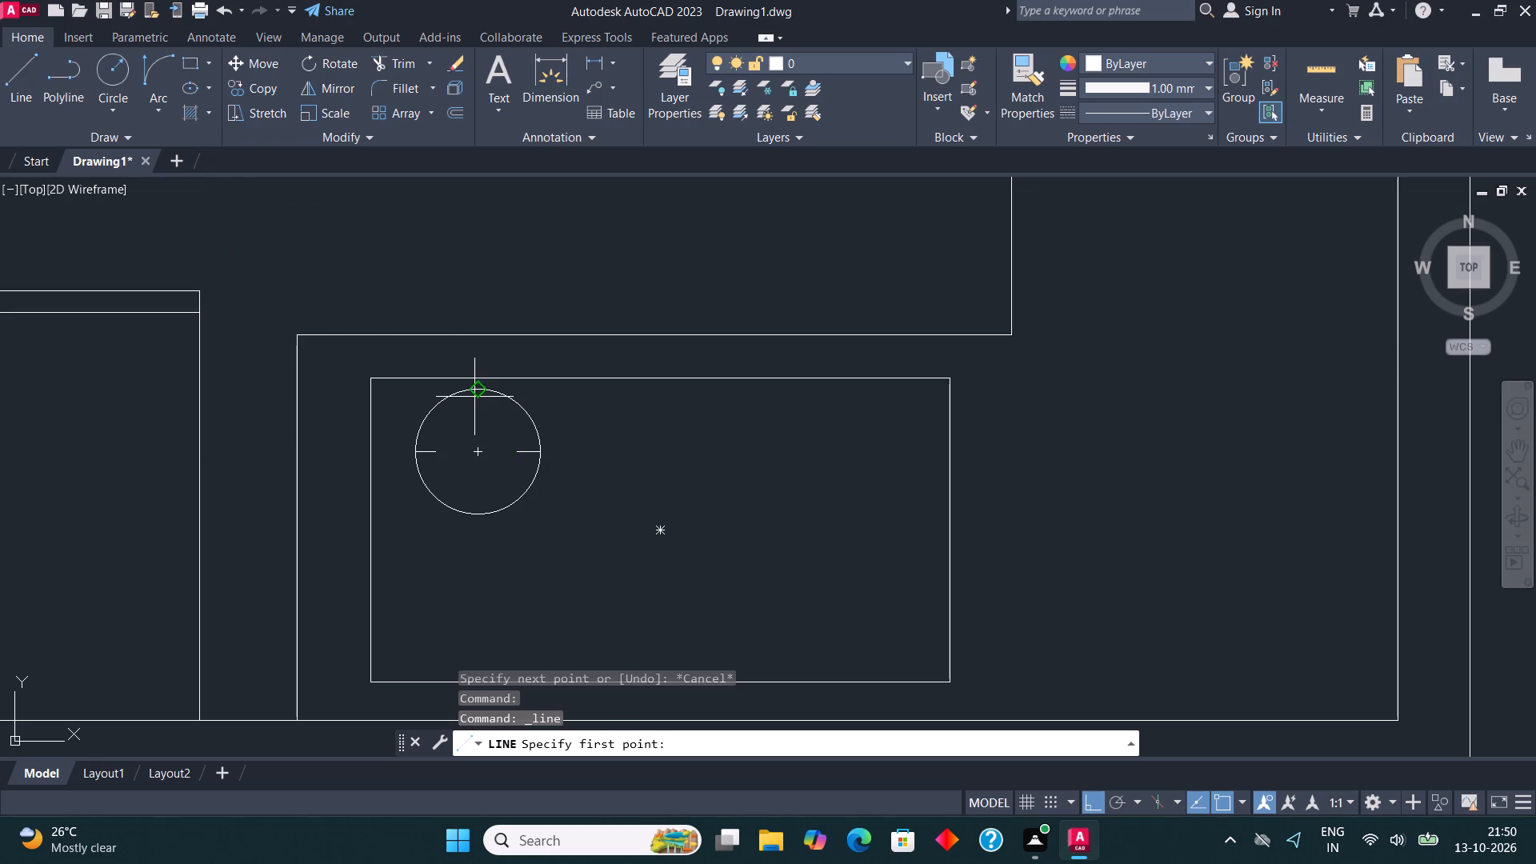
click(480, 396)
click(482, 407)
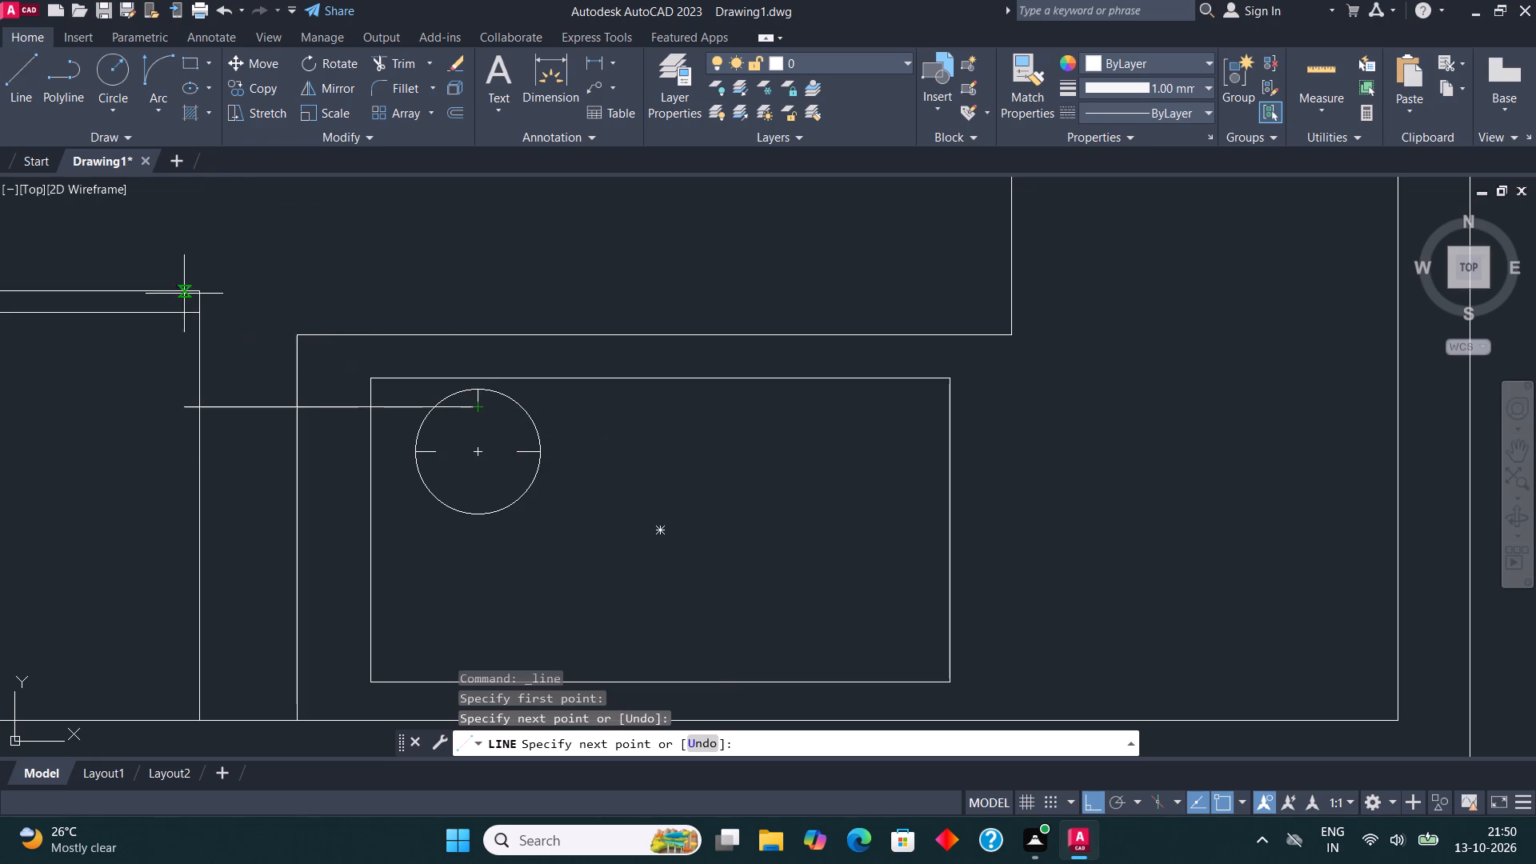
click(37, 73)
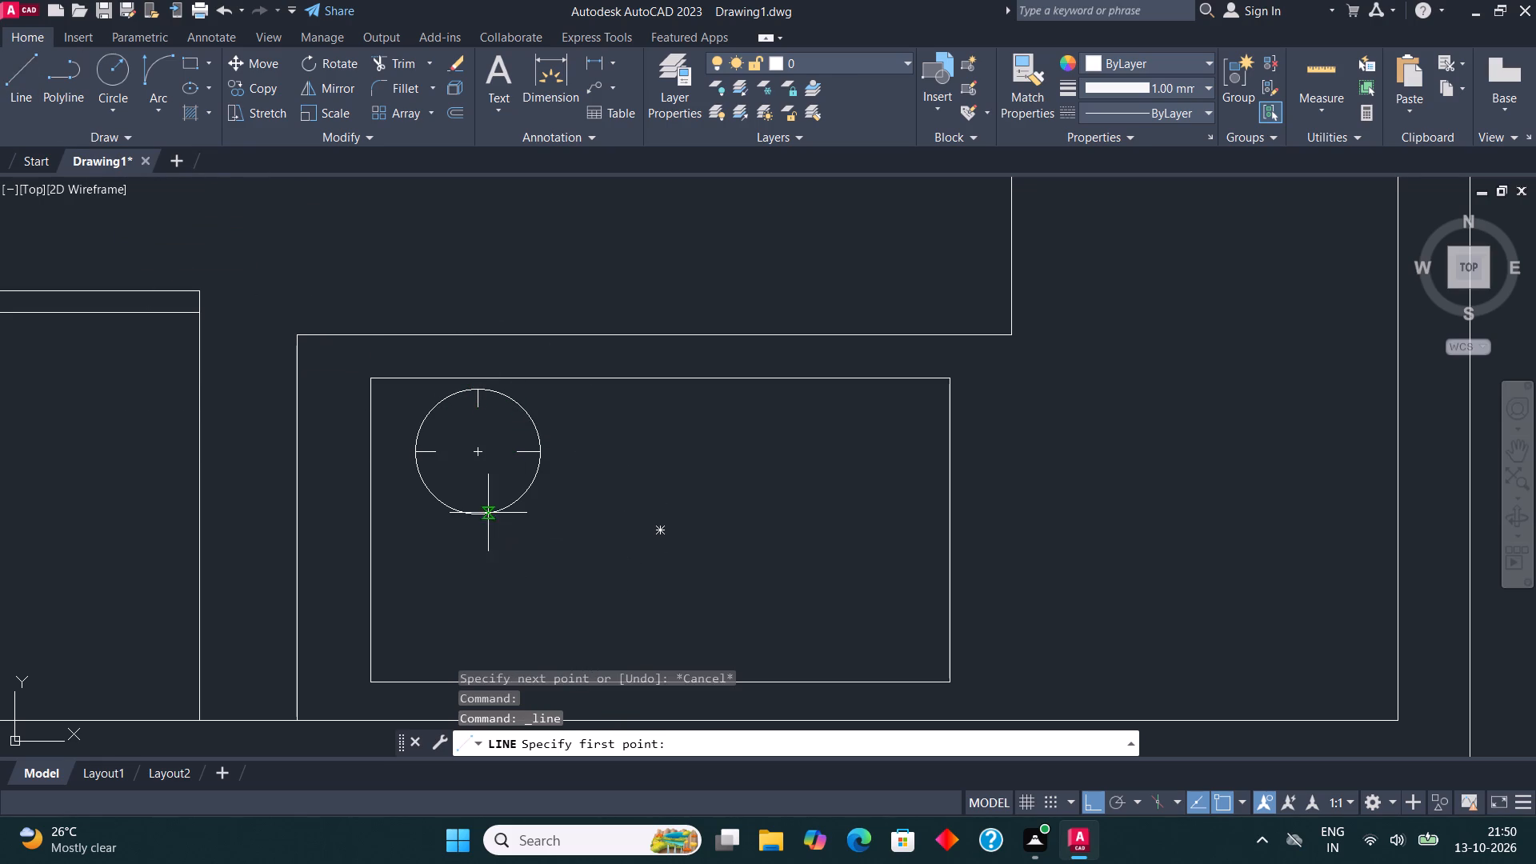
click(481, 516)
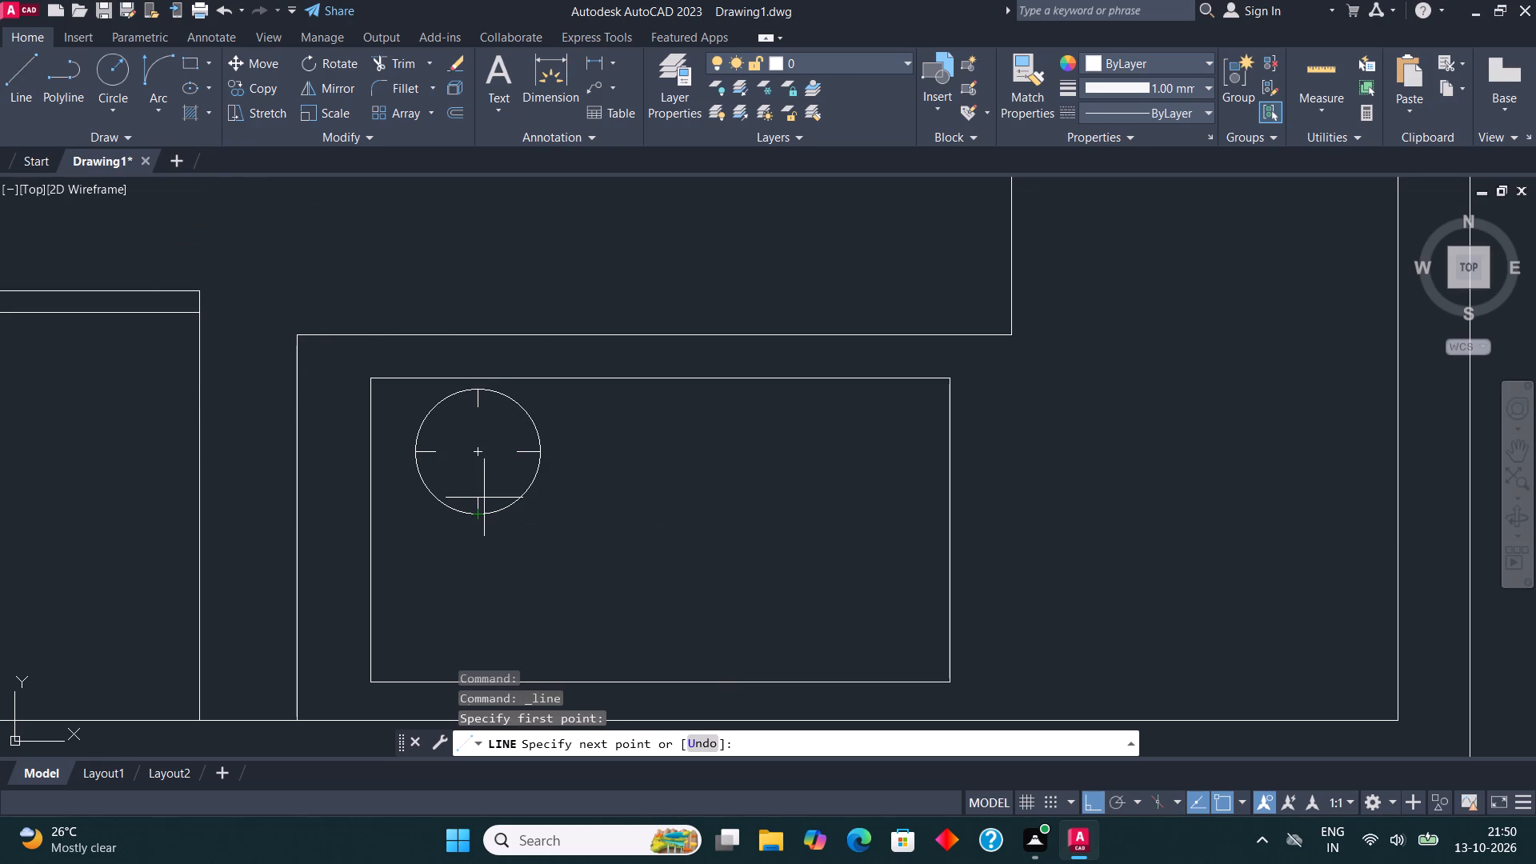
click(484, 498)
key(Escape)
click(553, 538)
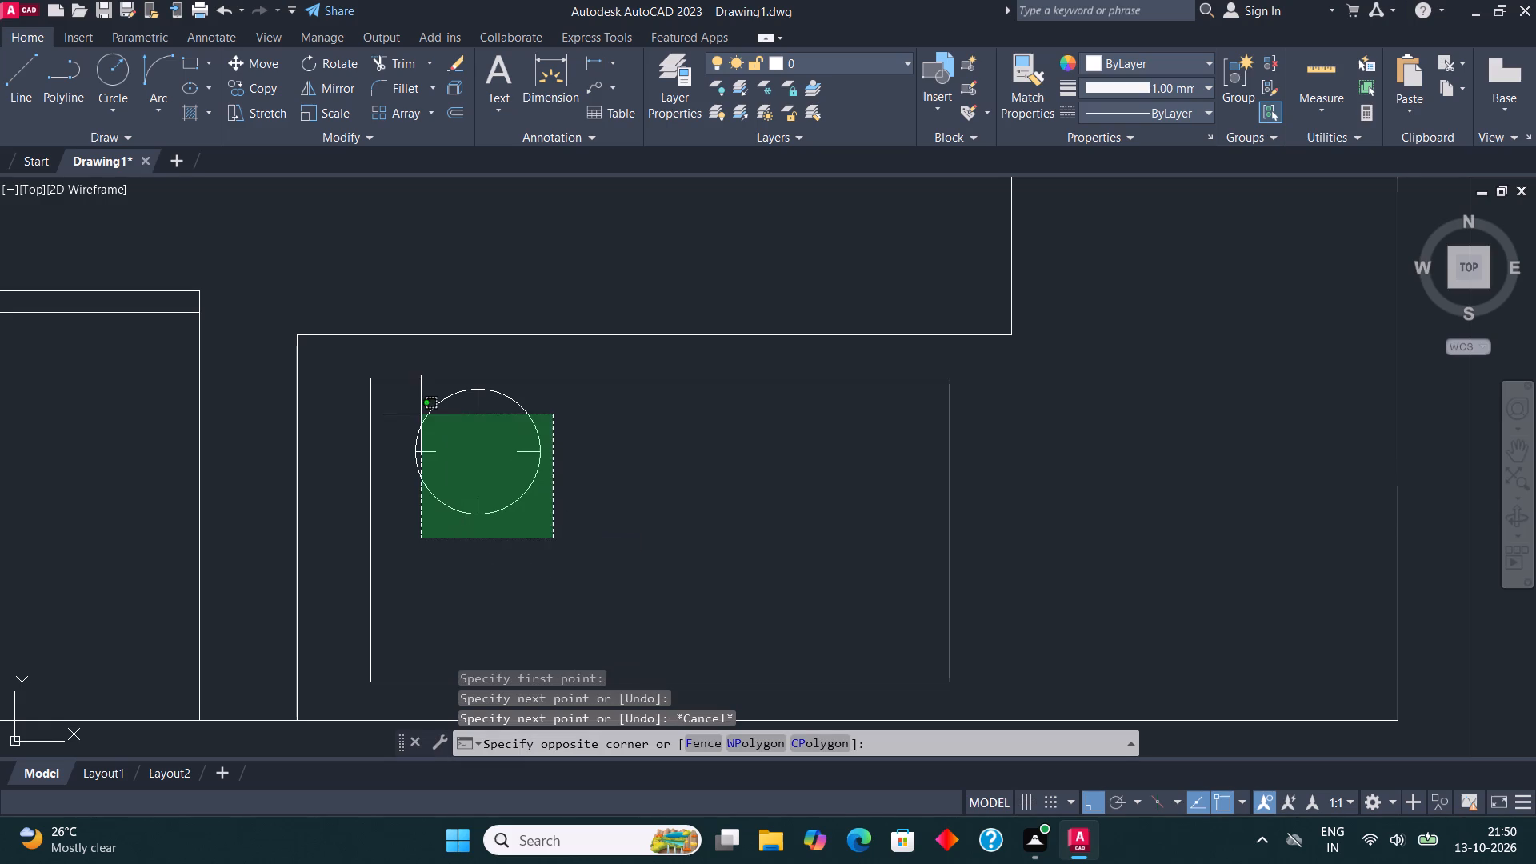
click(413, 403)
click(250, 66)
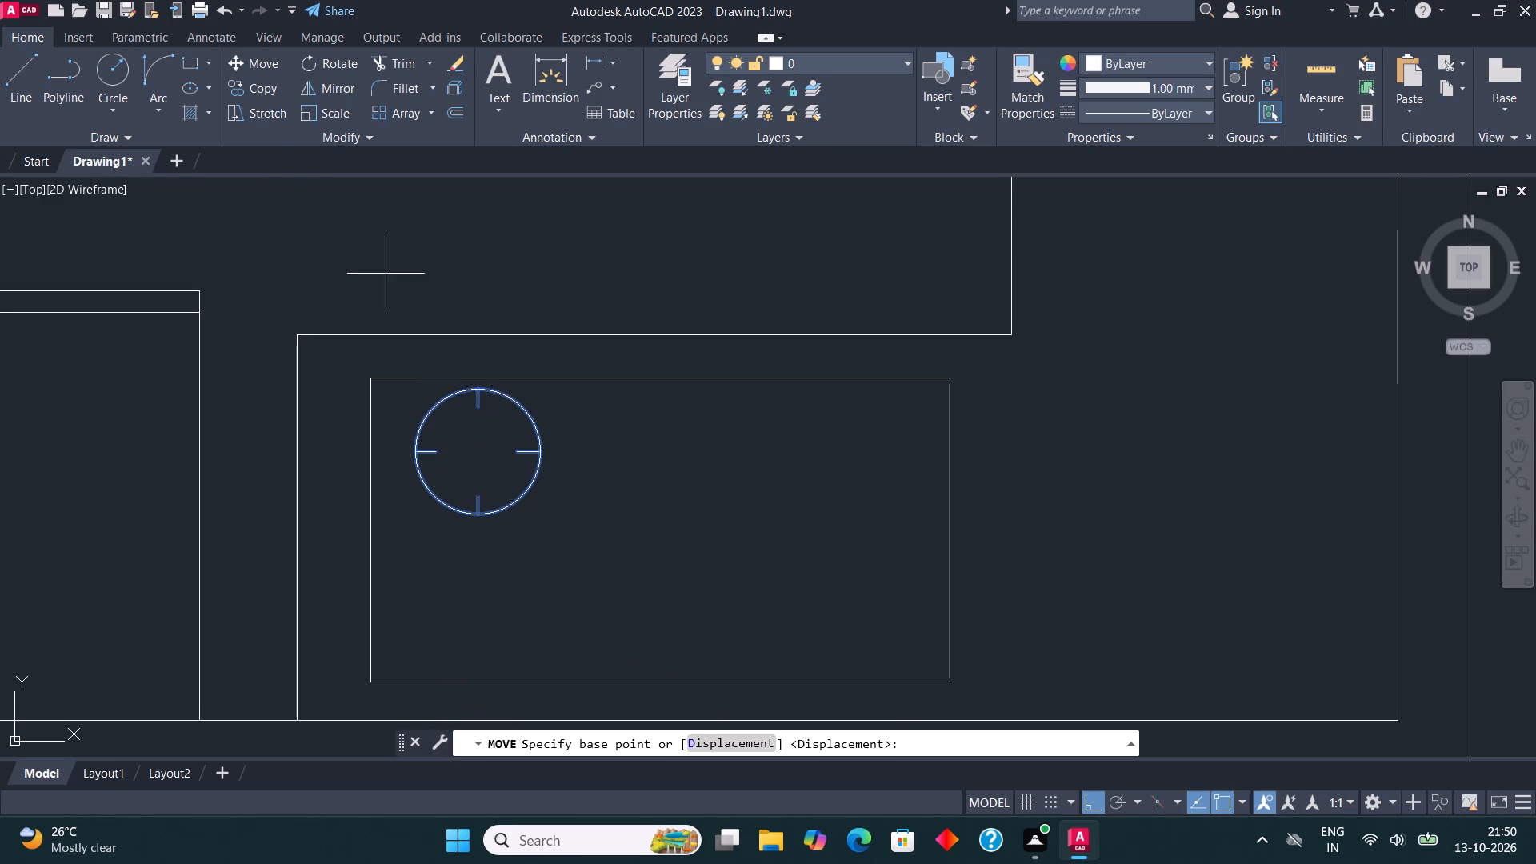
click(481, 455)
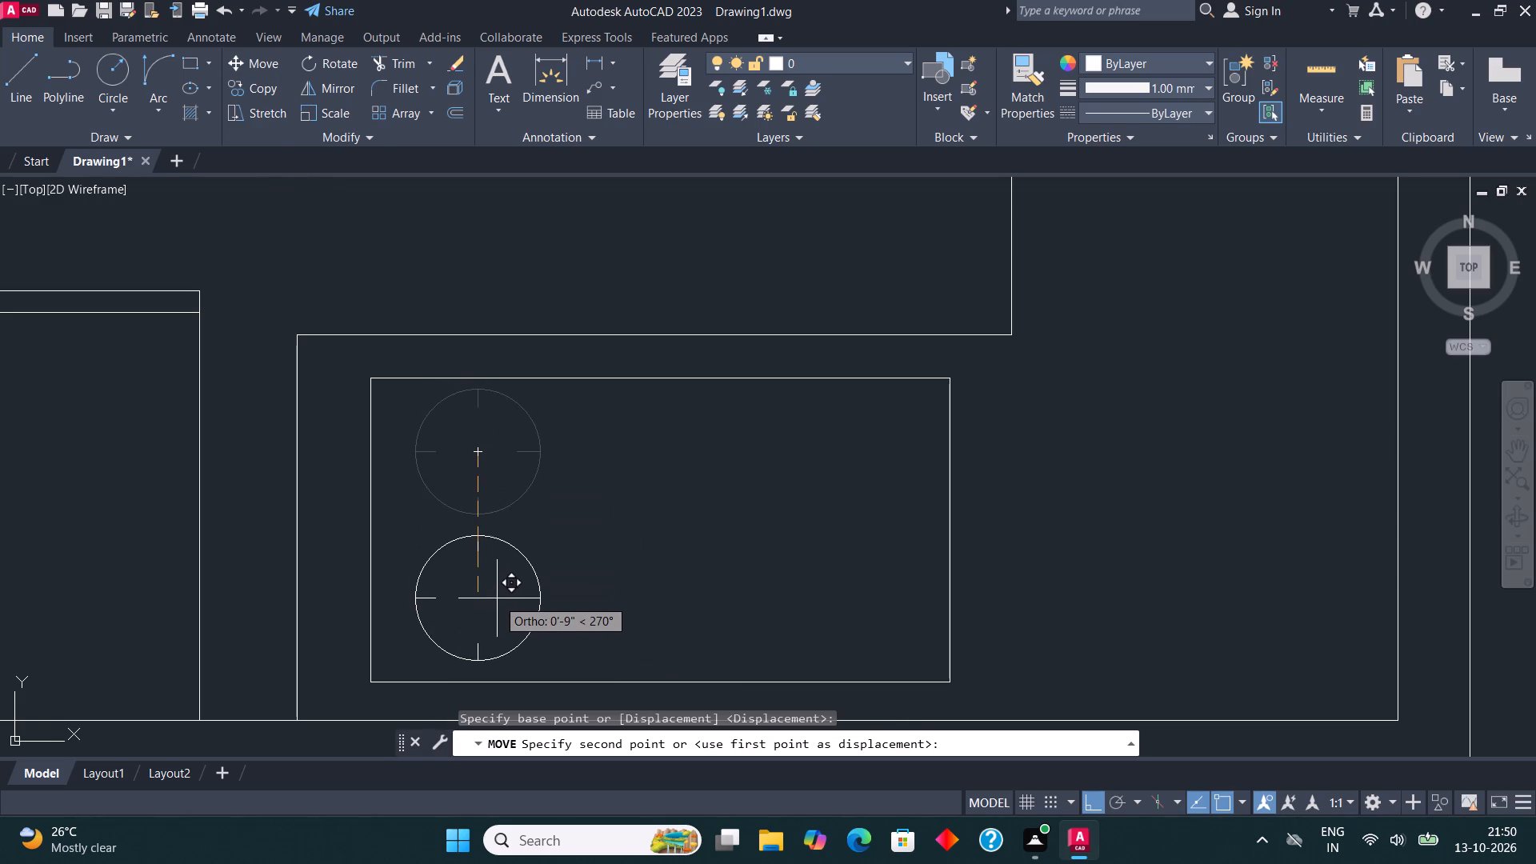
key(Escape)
Copy the burner with its ticks to the stove's other three corners, about 9" south, 1'-10" east and diagonally southeast.
drag(530, 562, 530, 554)
click(426, 401)
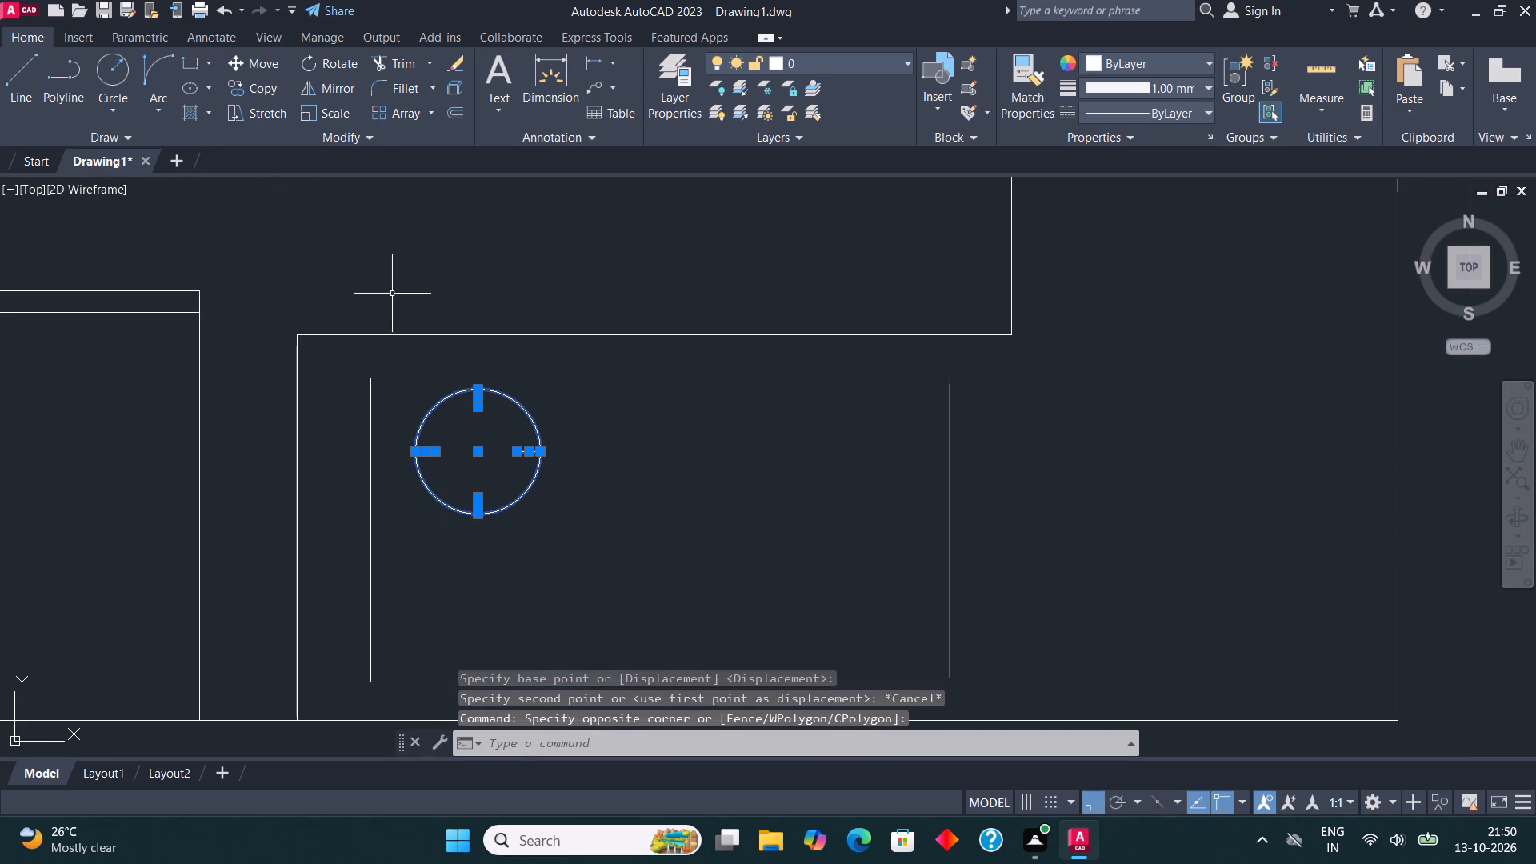
click(267, 78)
click(475, 451)
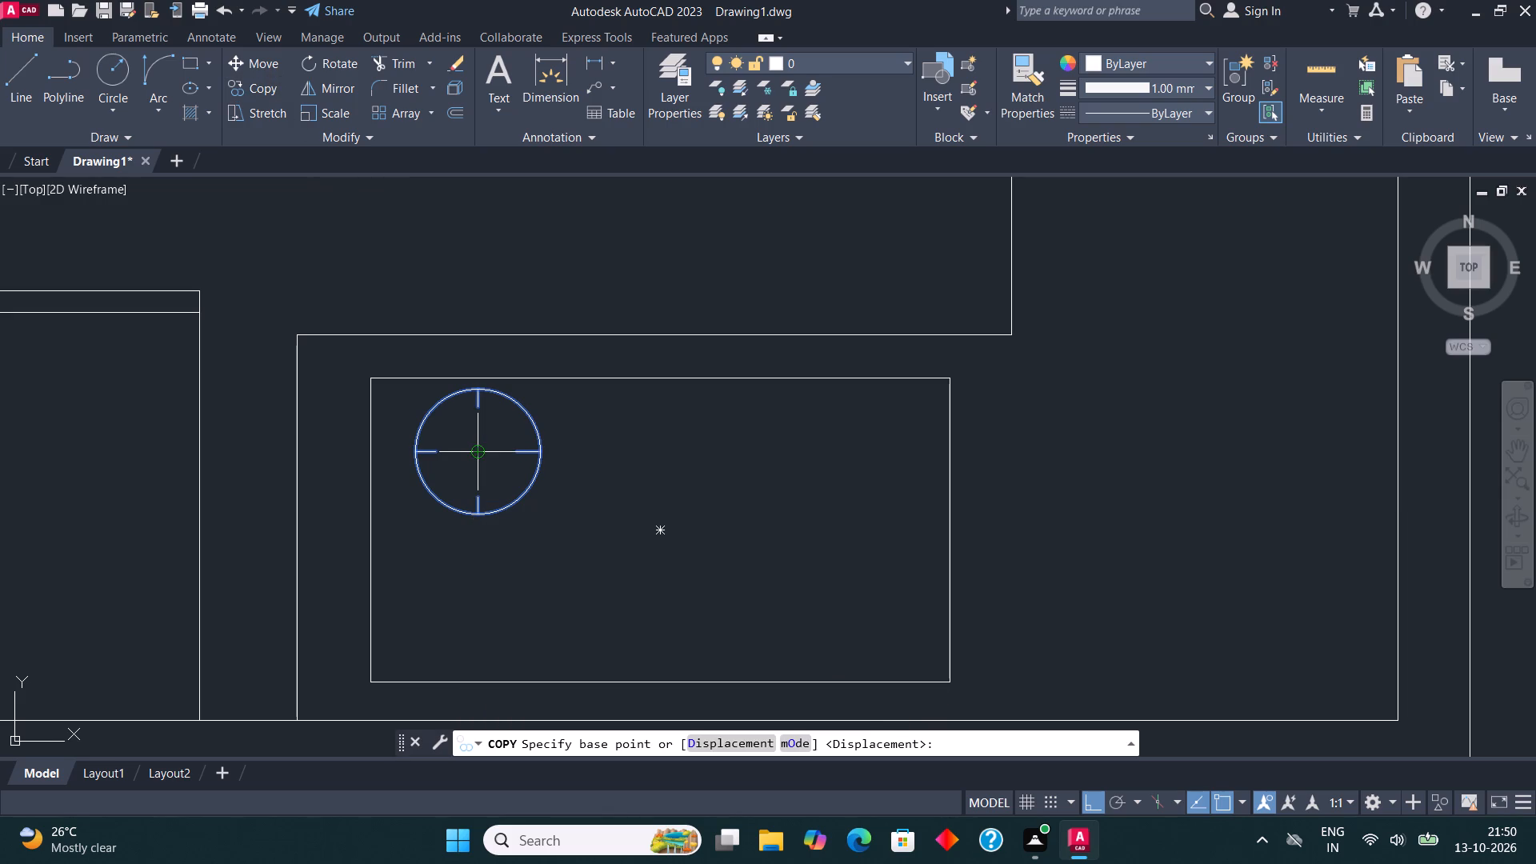
click(479, 599)
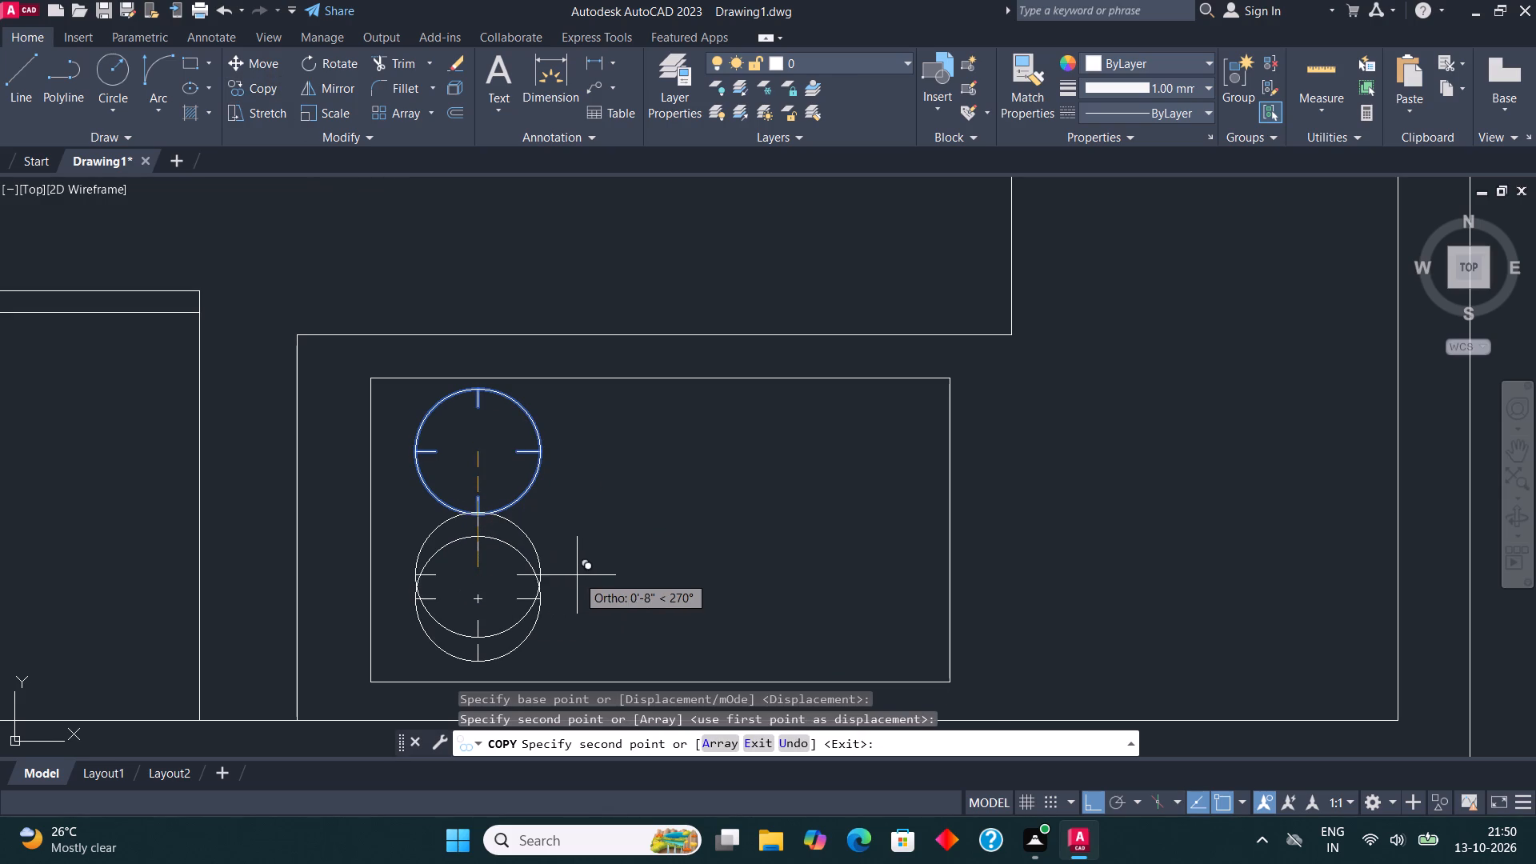
click(832, 475)
key(F8)
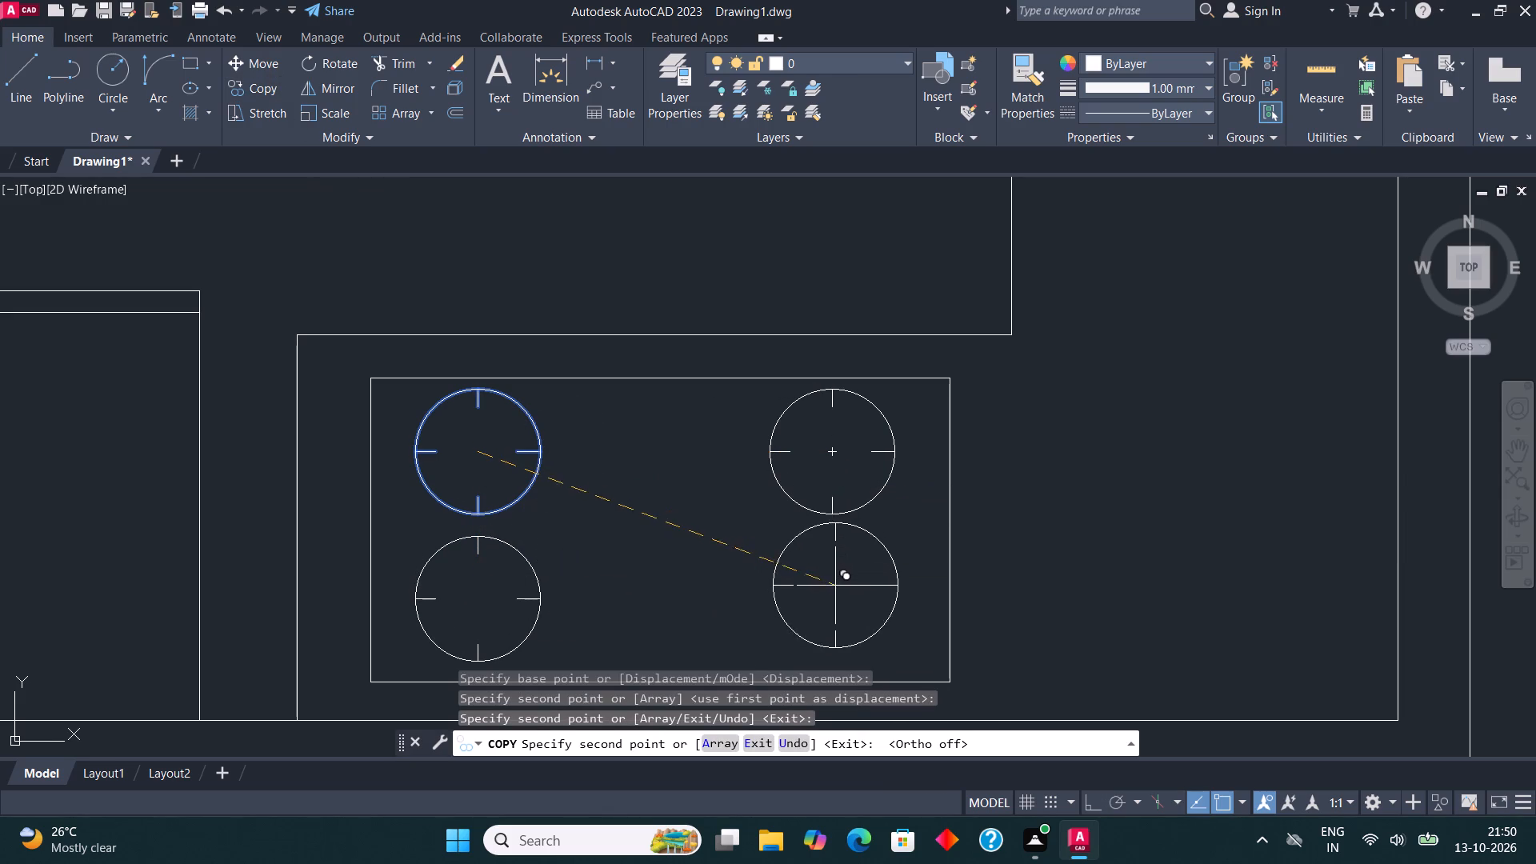
click(835, 599)
scroll(606, 487, down, 2)
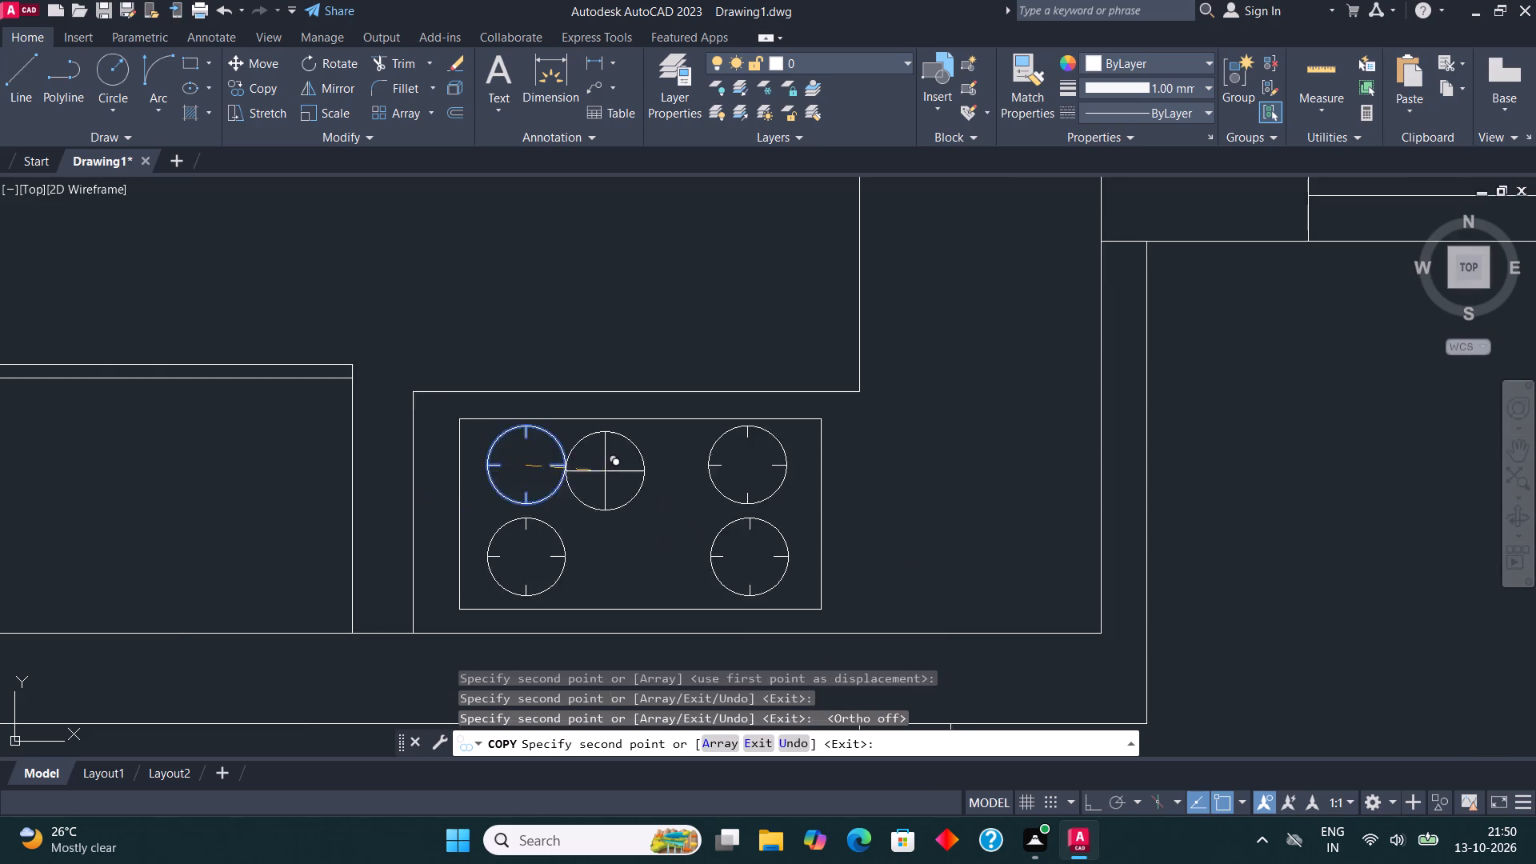
key(Escape)
Draw a north-south rectangle inside the counter's east leg, between its front edge and the east wall, north of the stove.
scroll(593, 484, down, 2)
middle_click(689, 326)
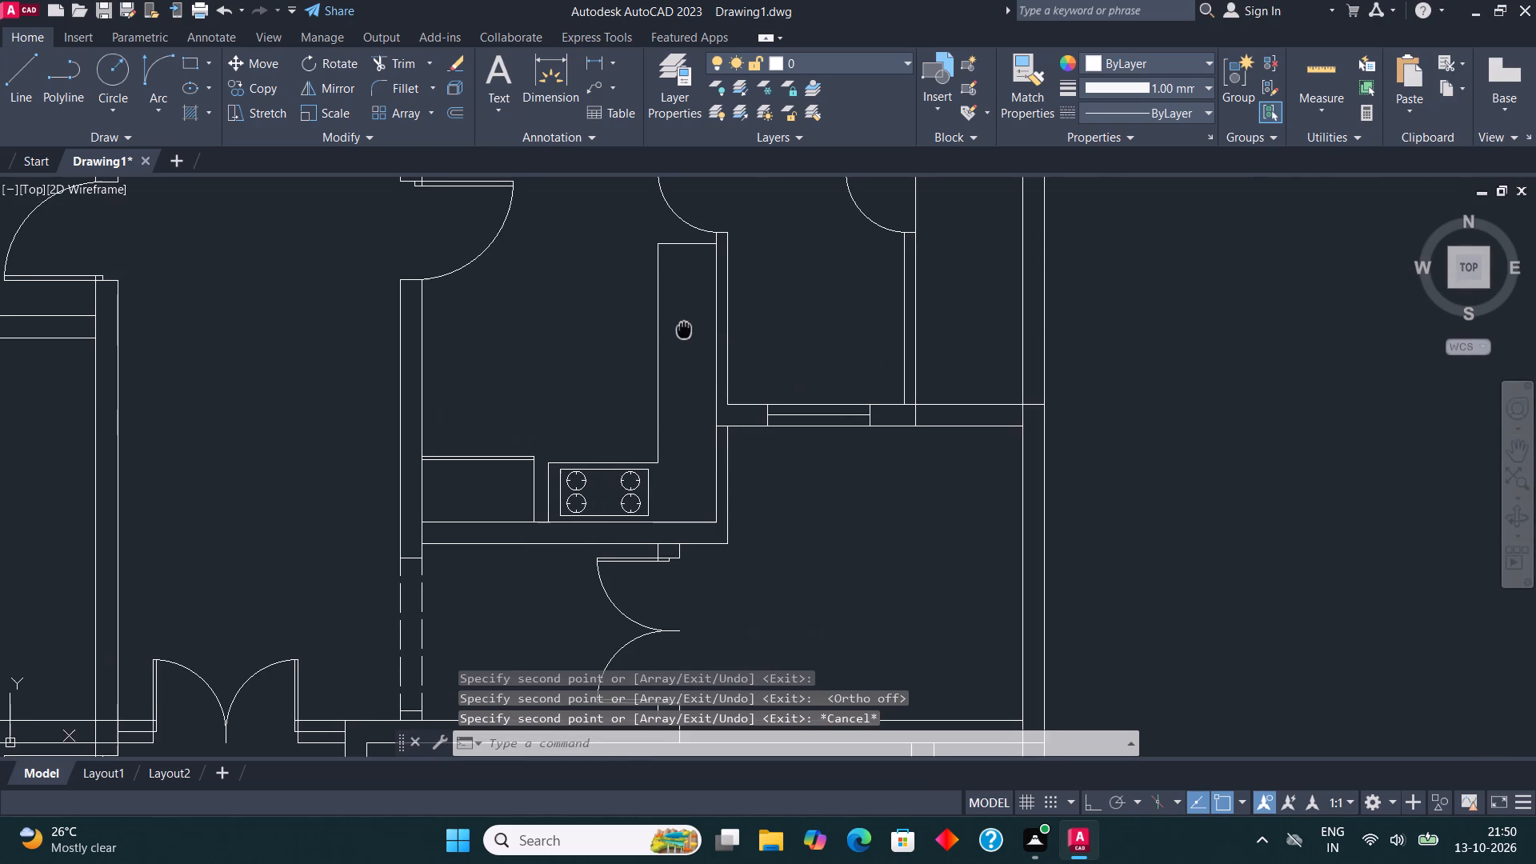
scroll(682, 328, up, 1)
middle_drag(682, 328, 618, 410)
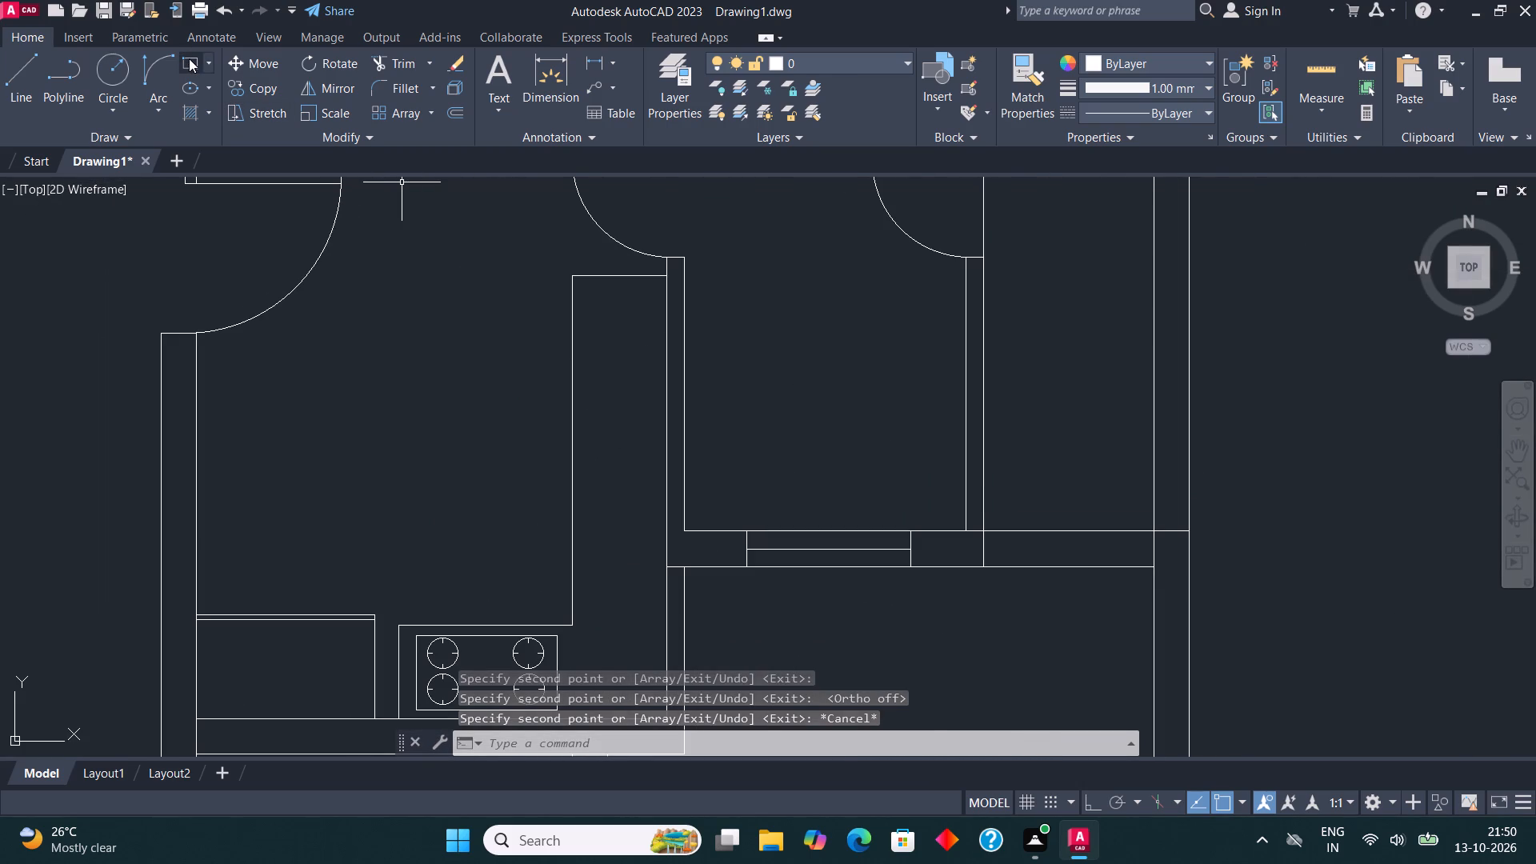
click(189, 58)
click(585, 475)
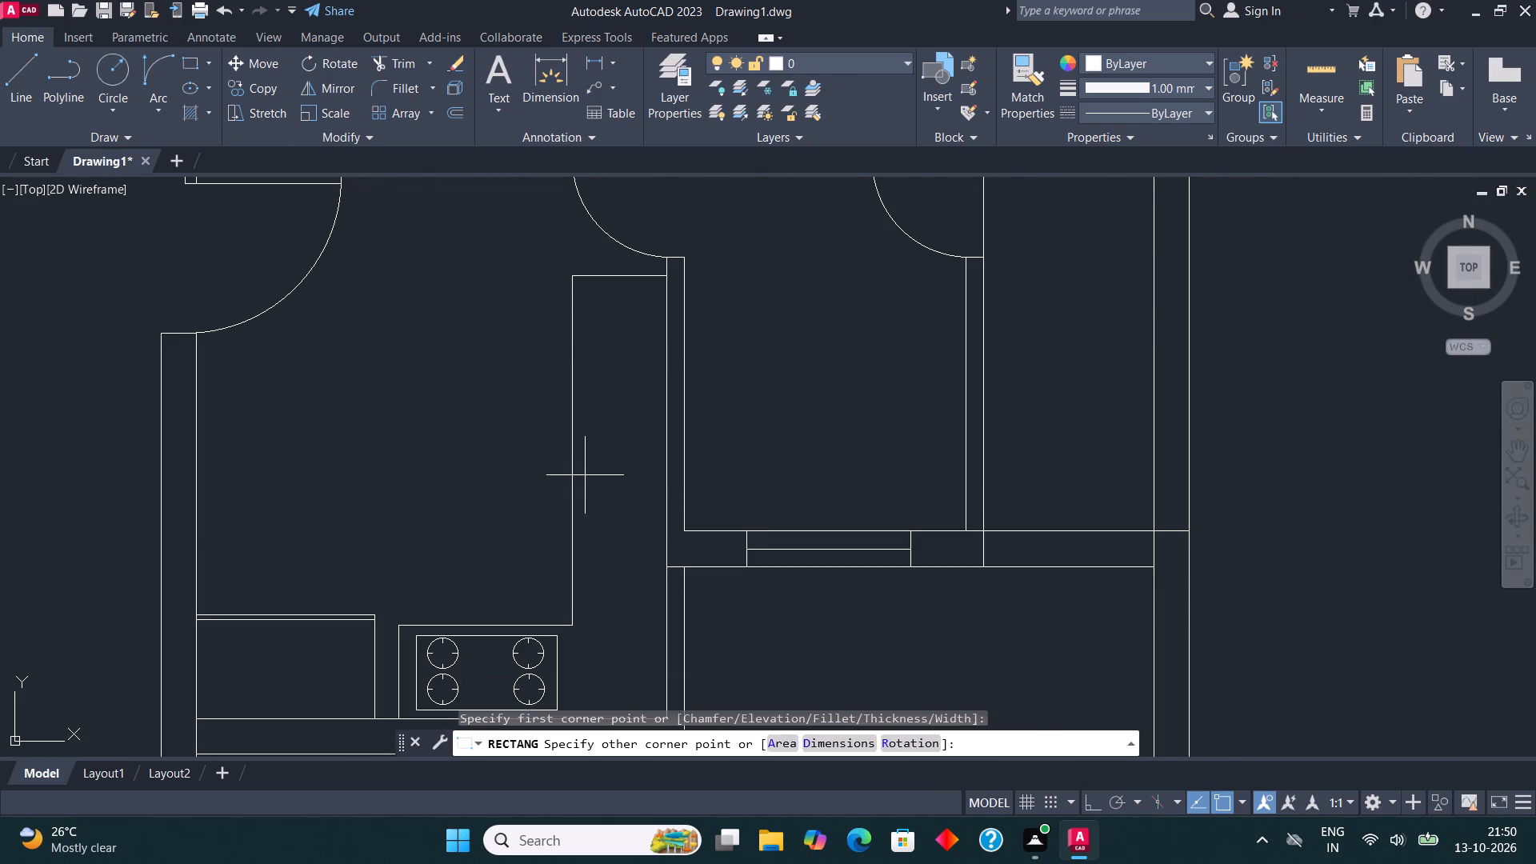
scroll(650, 382, up, 2)
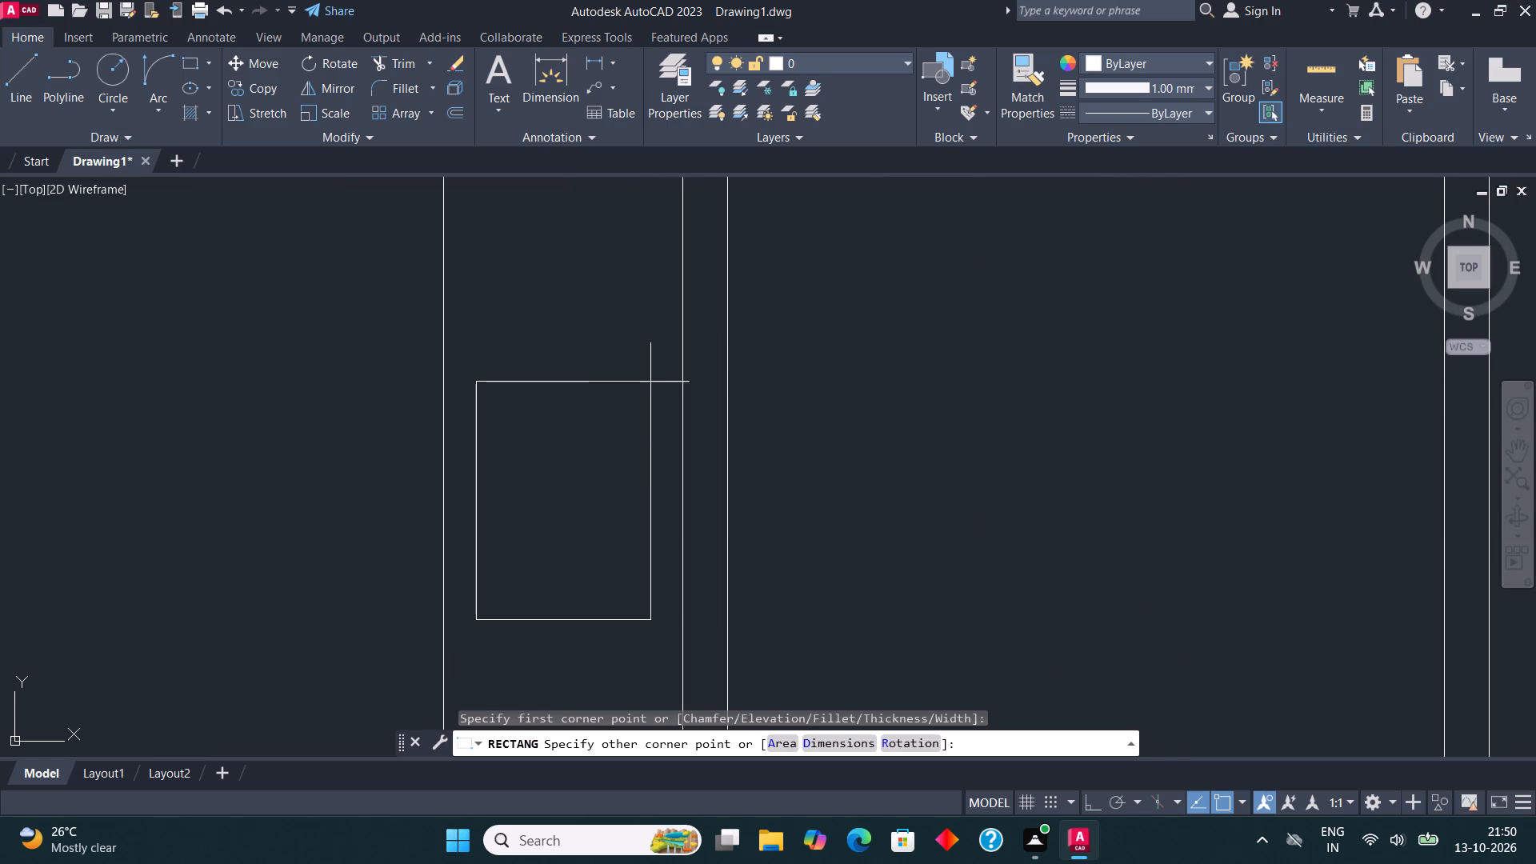
click(658, 270)
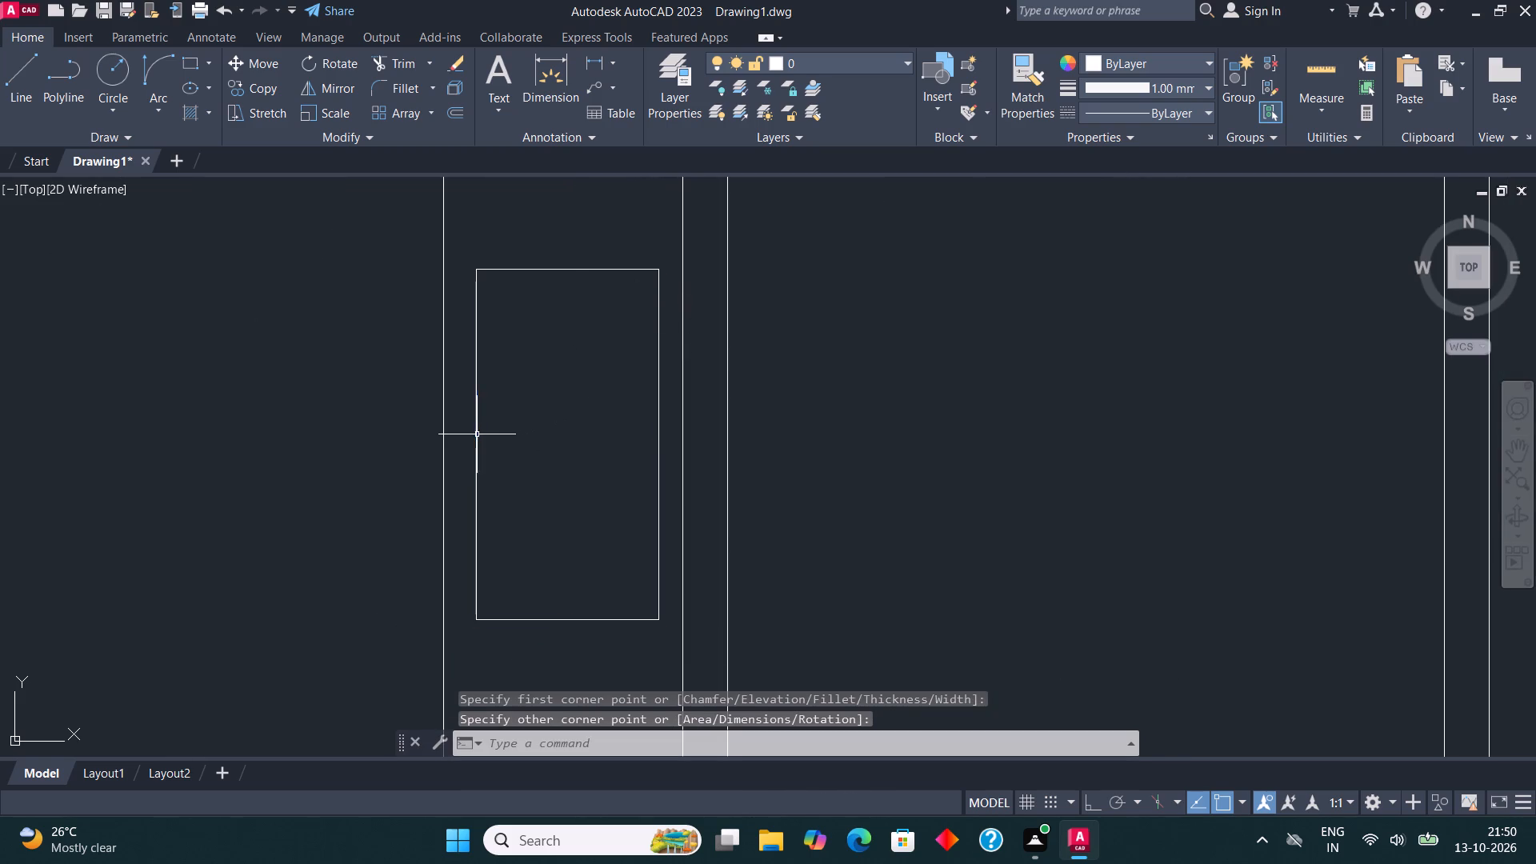
Stretch the sink rectangle's west edge outward, closer to the counter's front edge.
click(477, 434)
click(474, 442)
click(457, 444)
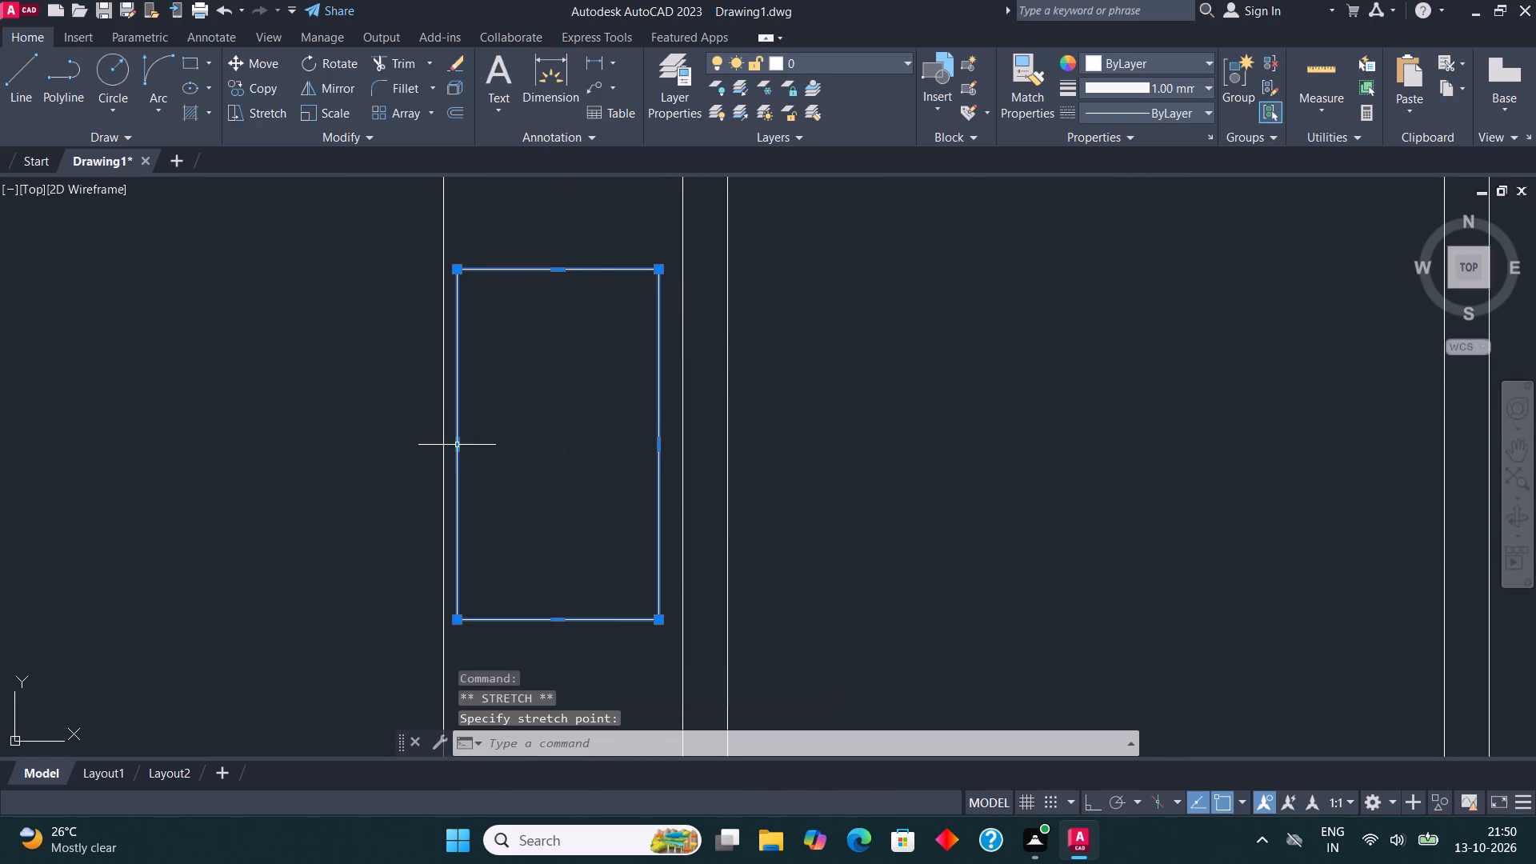
scroll(482, 438, down, 2)
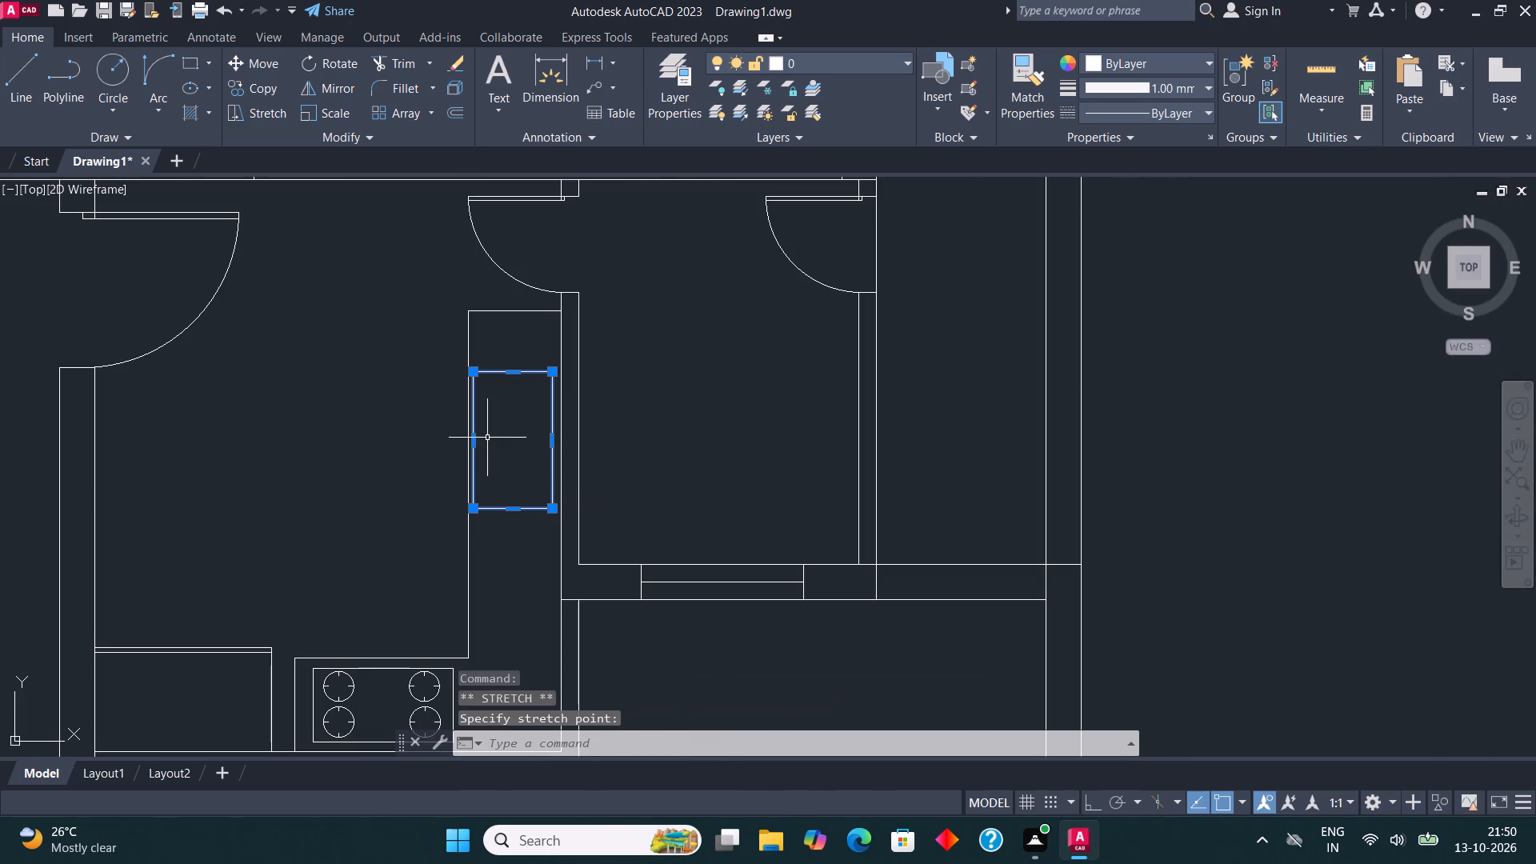
key(Escape)
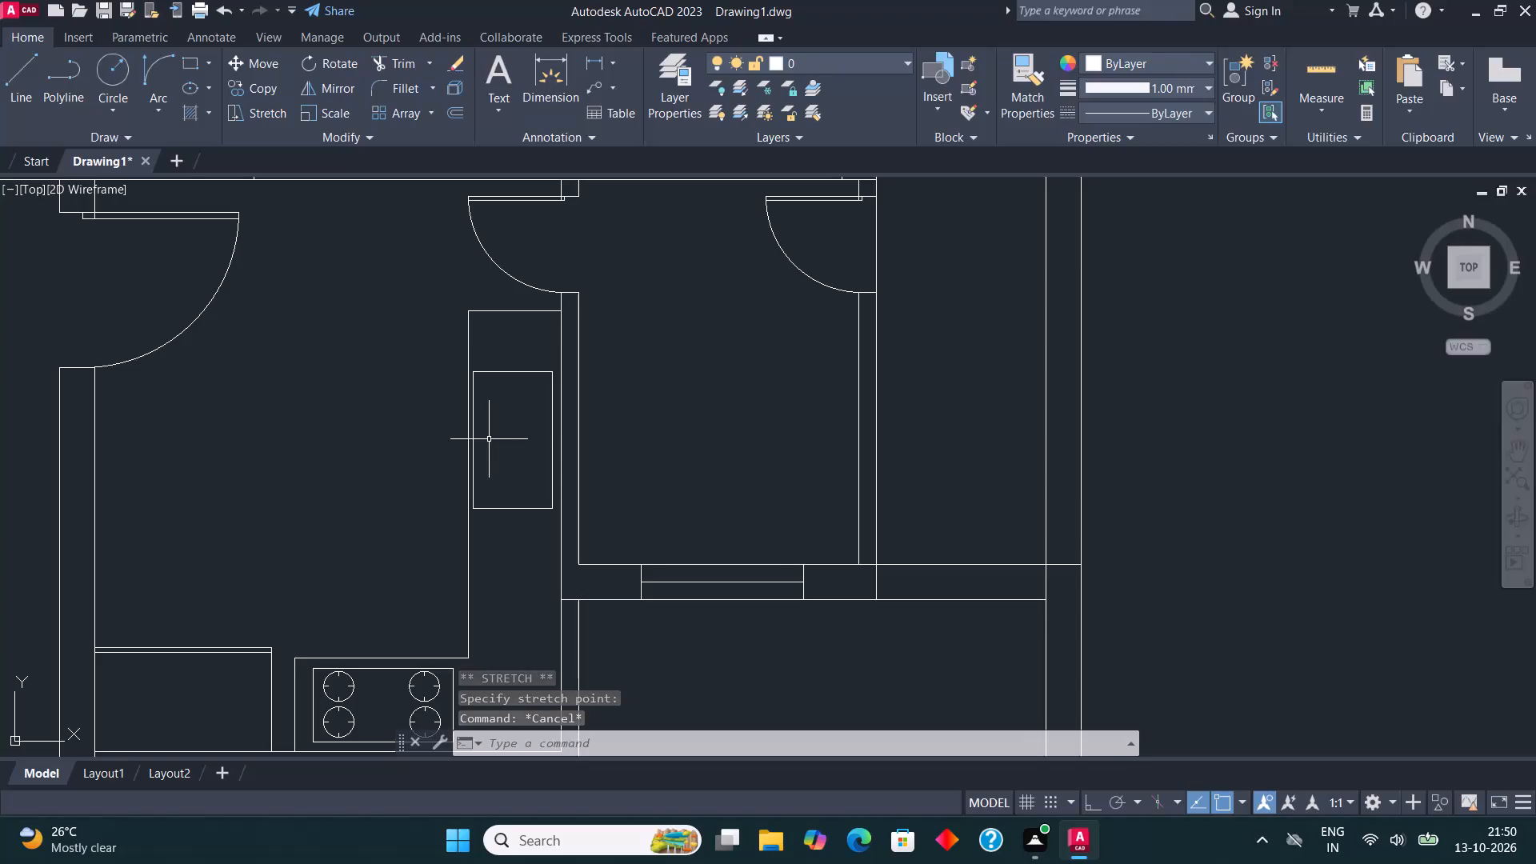
Divide the sink rectangle with a north-south line near its east edge and an east-west line across the middle of the wider west part.
click(10, 82)
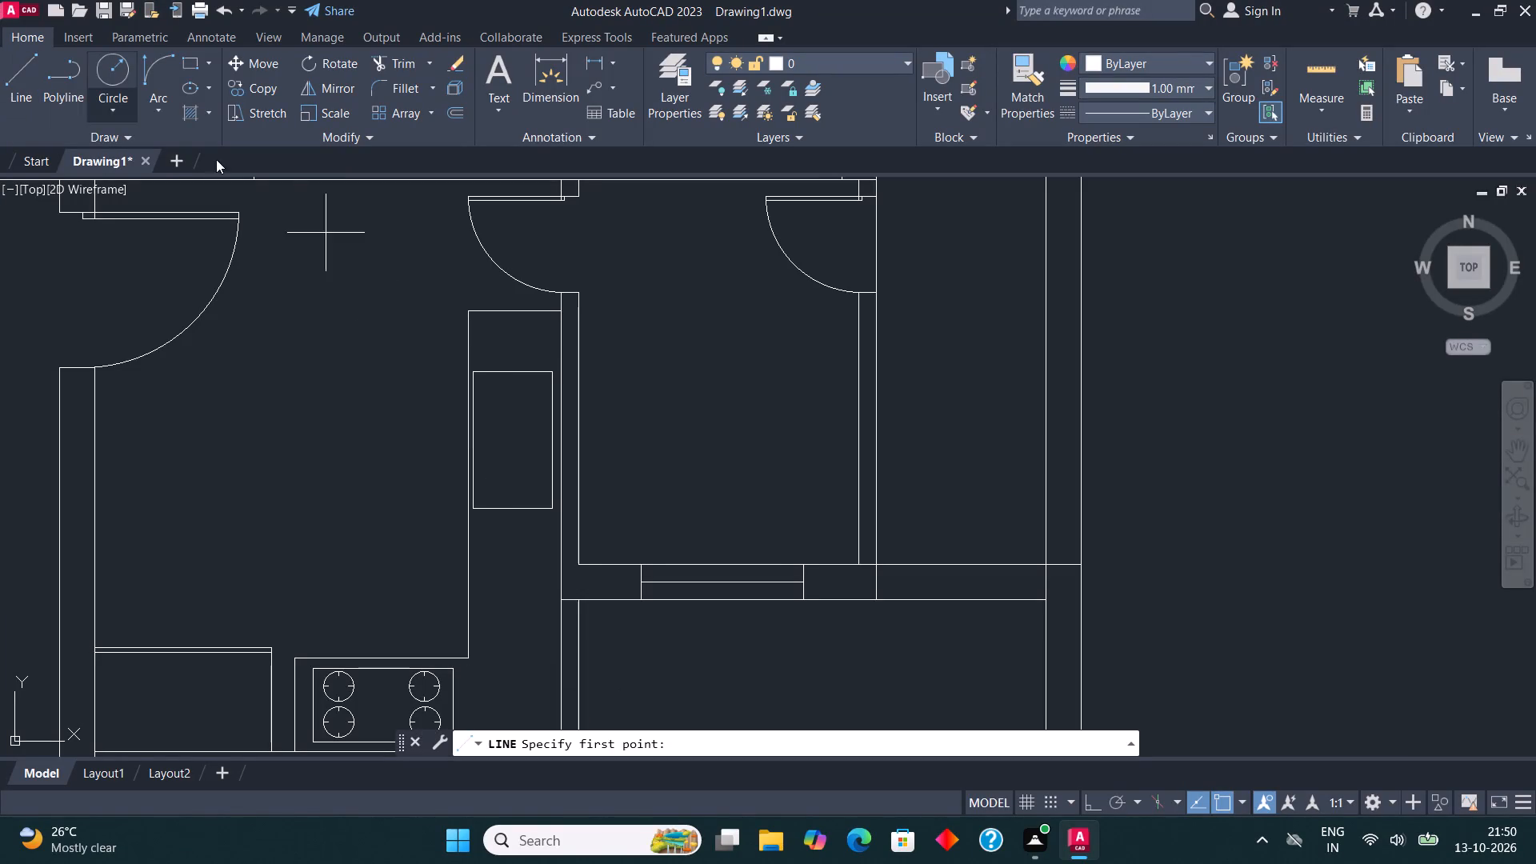
click(534, 374)
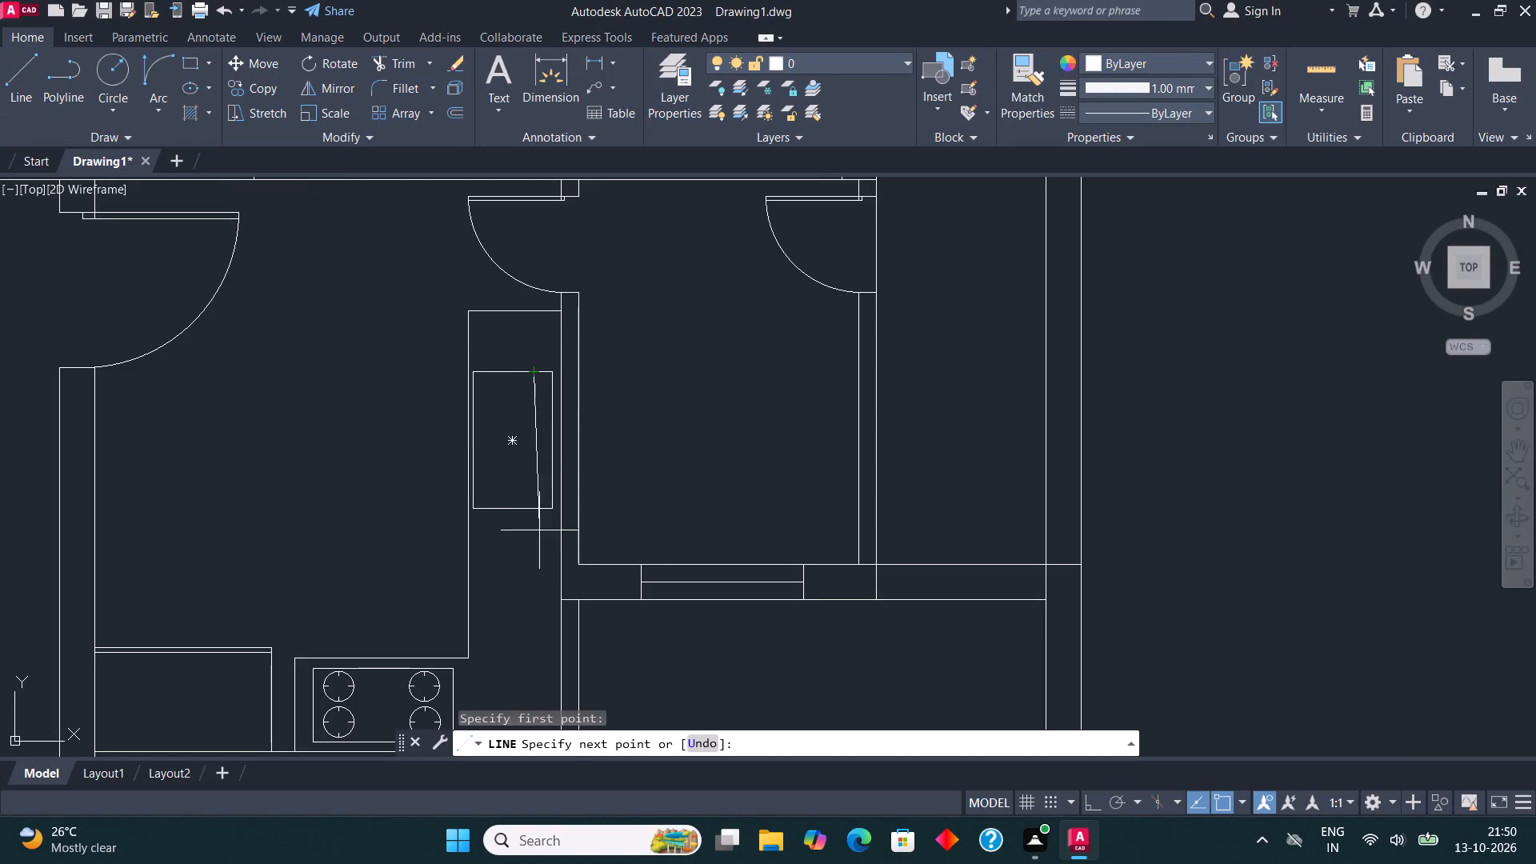
click(530, 506)
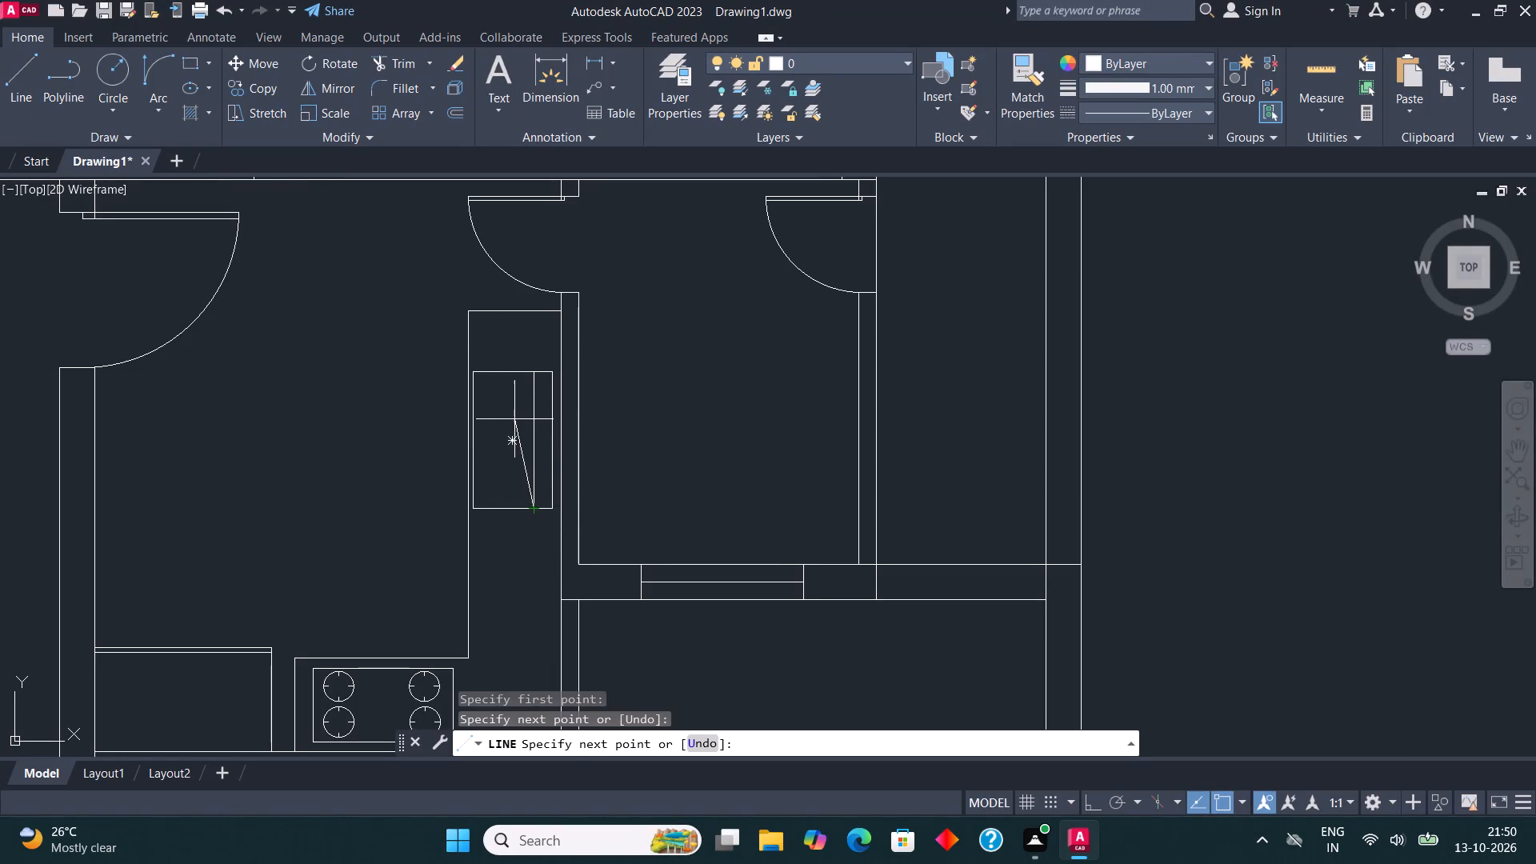
key(Escape)
click(10, 72)
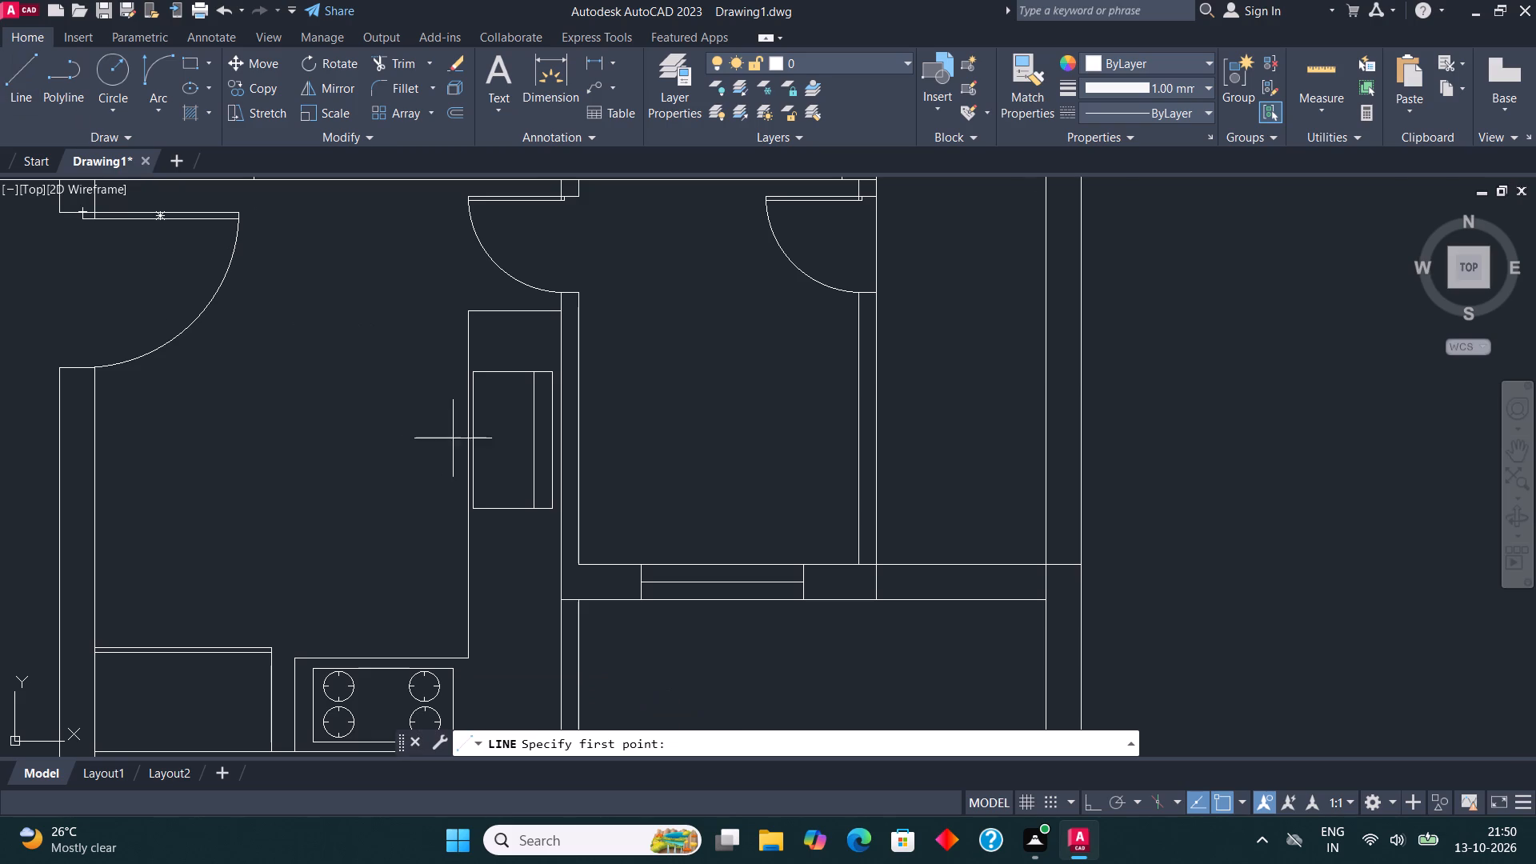
scroll(453, 439, up, 1)
click(478, 441)
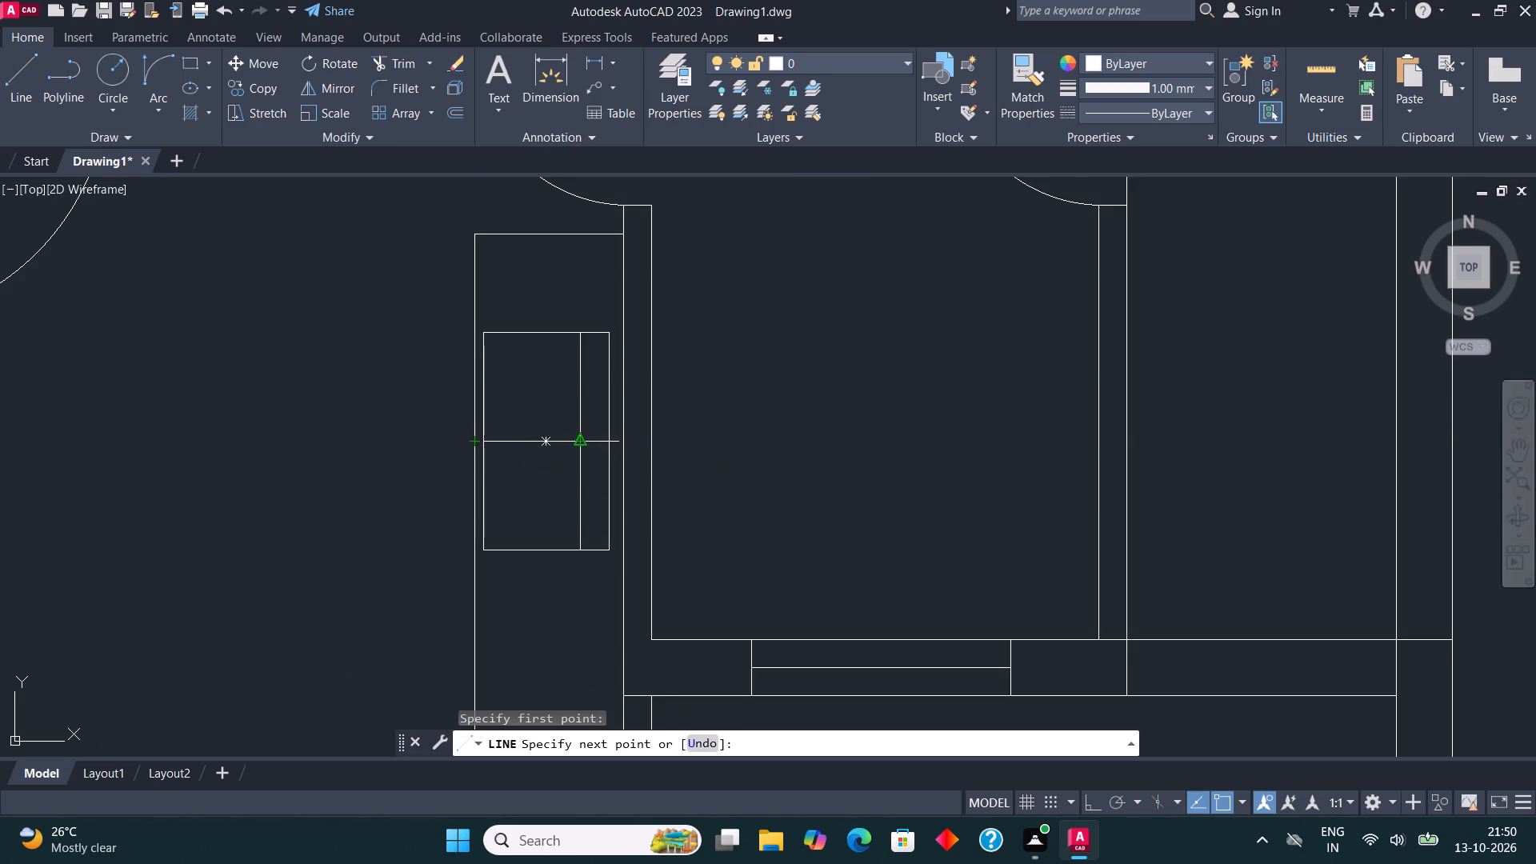
click(581, 441)
key(Escape)
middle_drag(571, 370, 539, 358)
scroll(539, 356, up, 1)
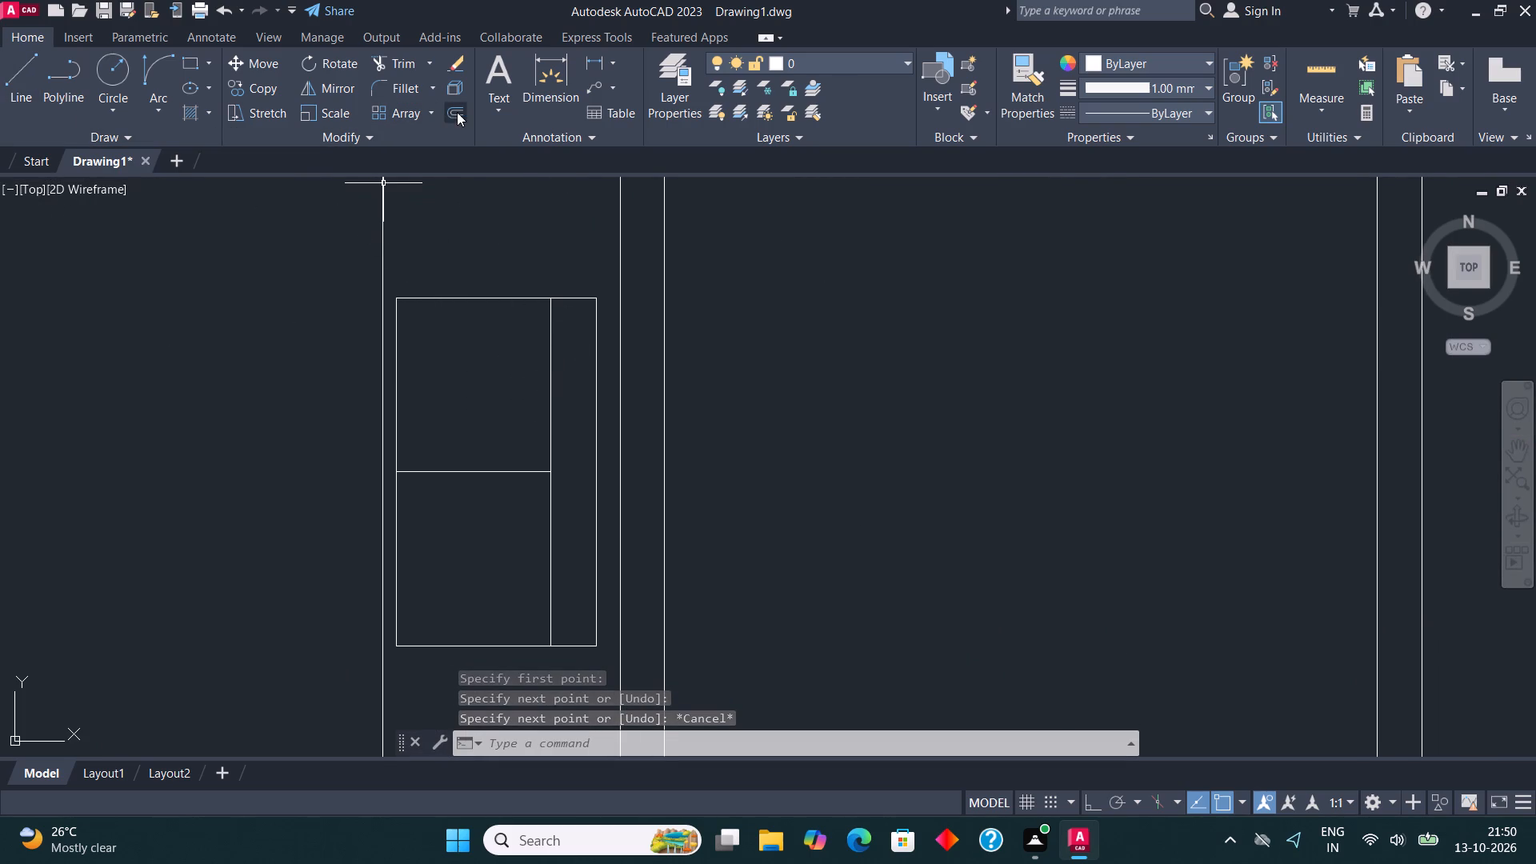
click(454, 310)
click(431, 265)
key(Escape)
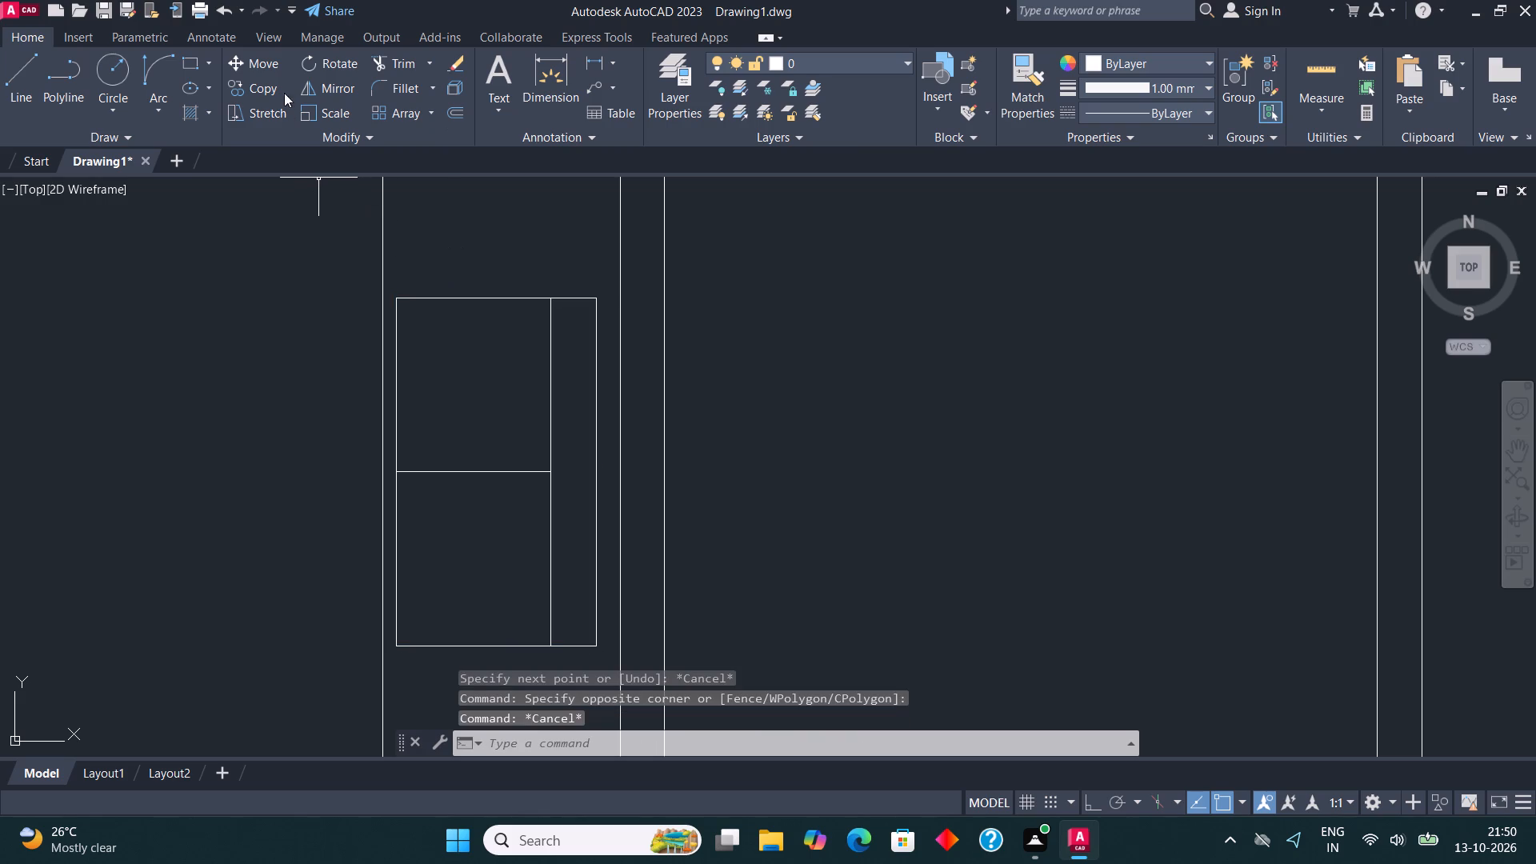
Draw a rectangle over each of the sink's two west compartments, north and south of the middle line.
click(197, 65)
click(183, 58)
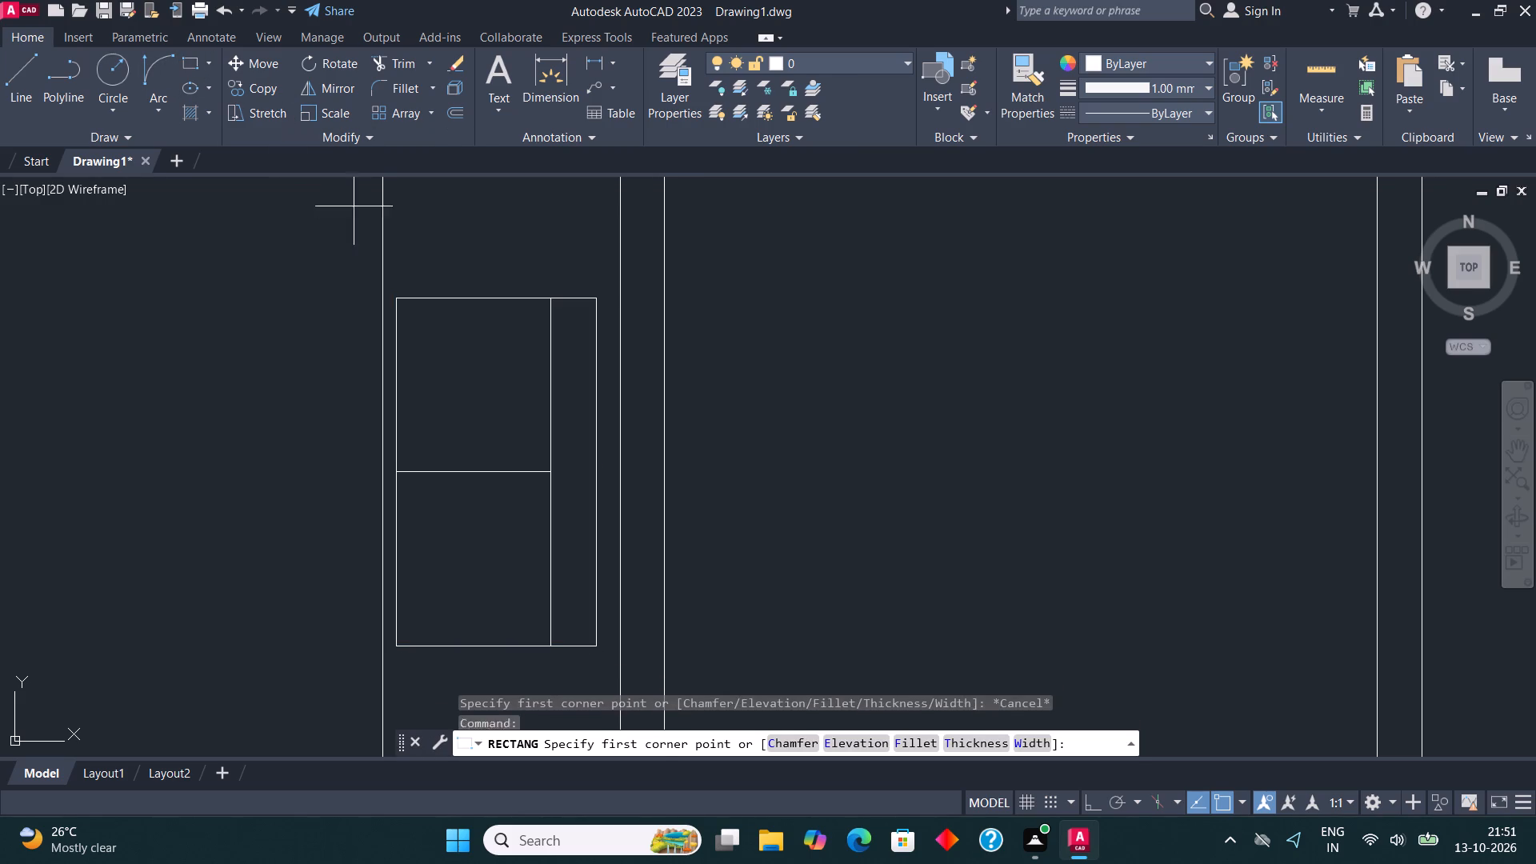
click(398, 472)
click(542, 302)
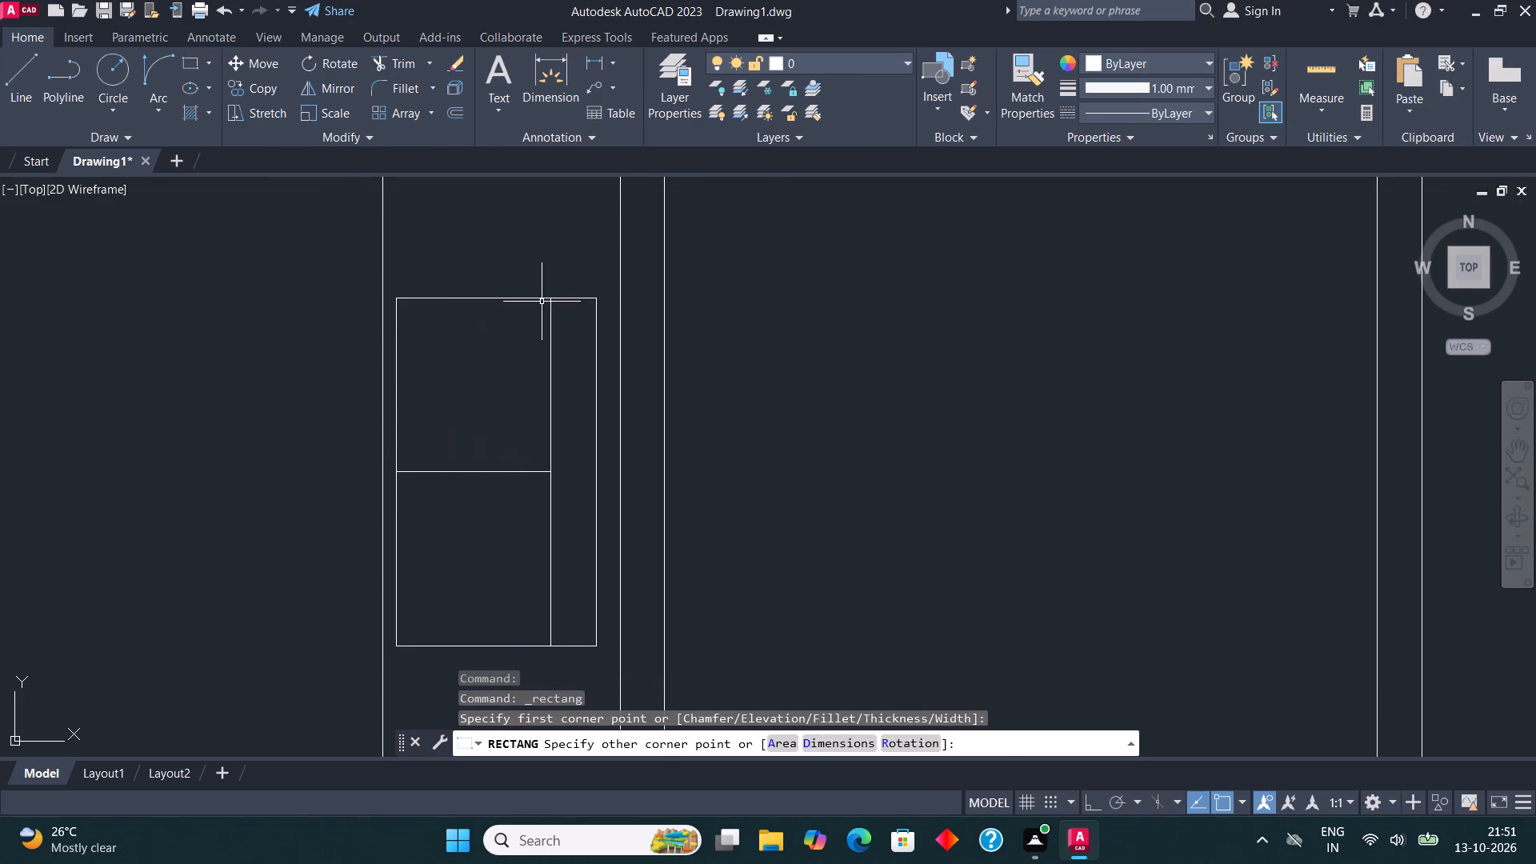
click(186, 52)
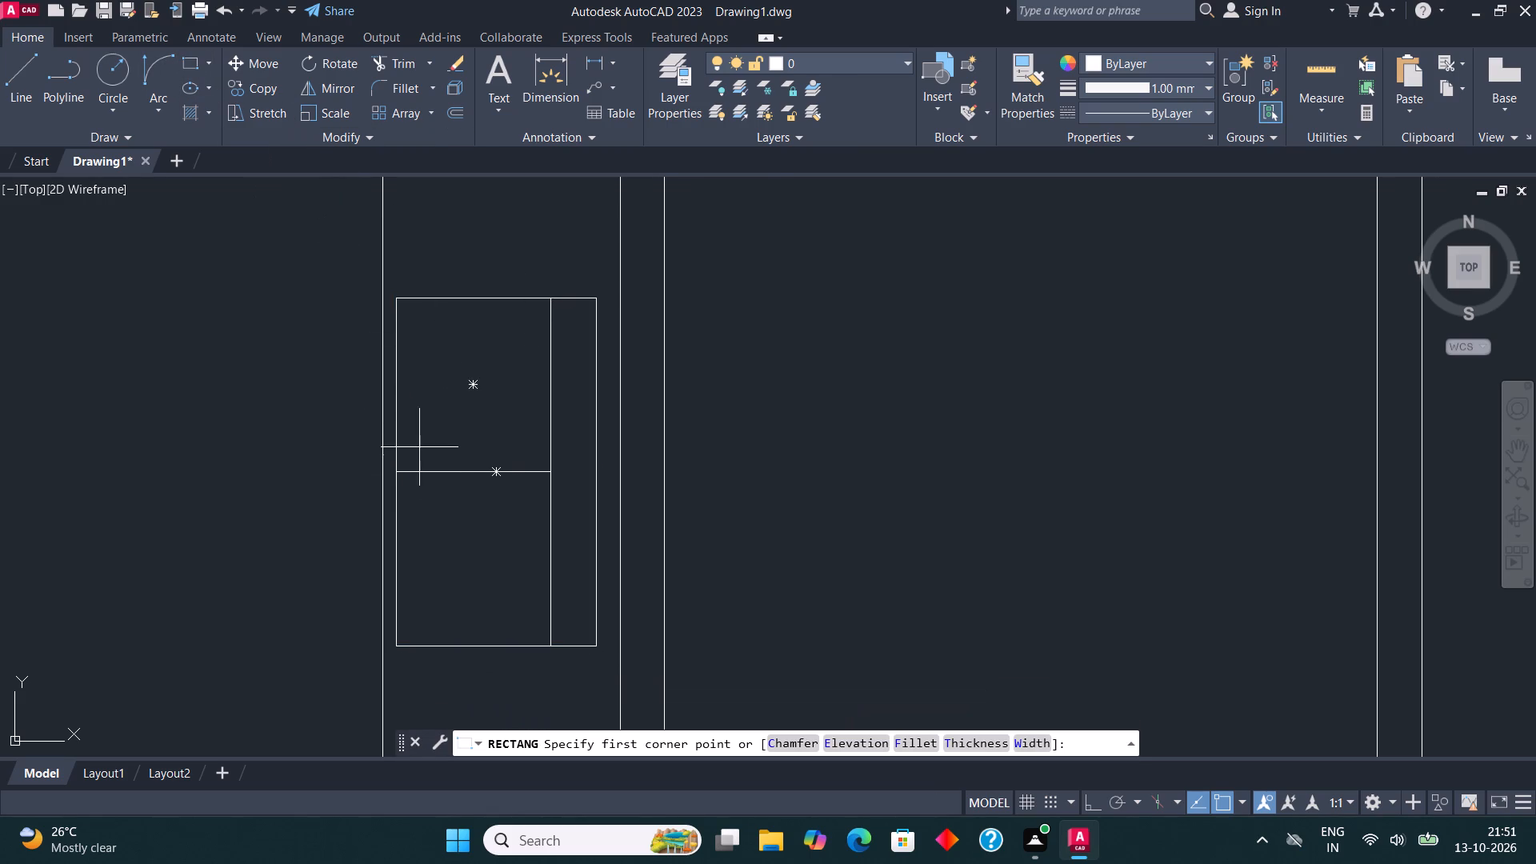
click(395, 465)
click(548, 642)
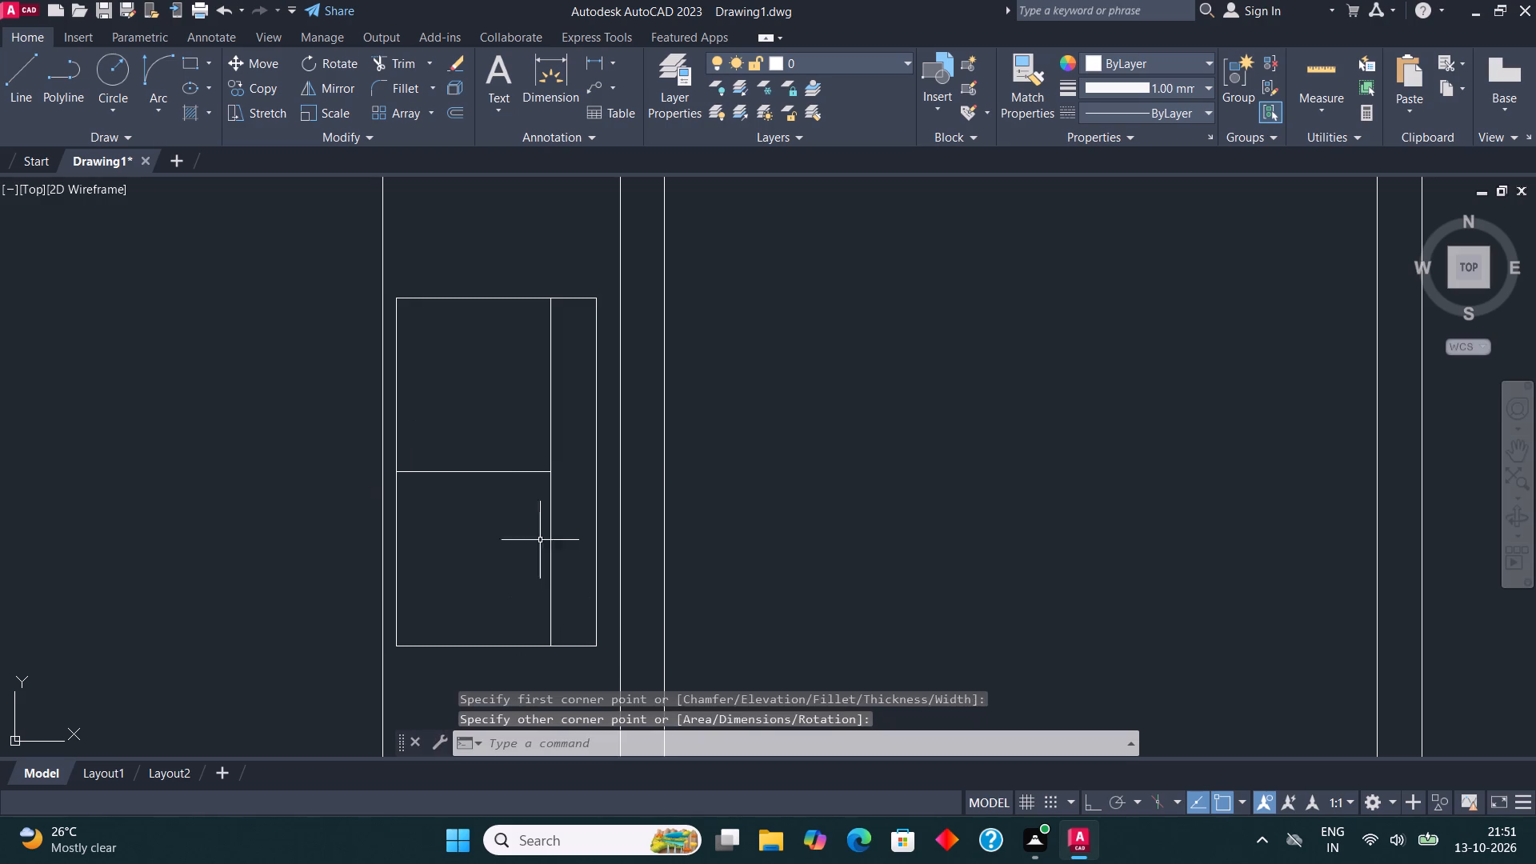
key(Escape)
Offset both sink compartment rectangles 1" inward to form the bowls.
click(454, 298)
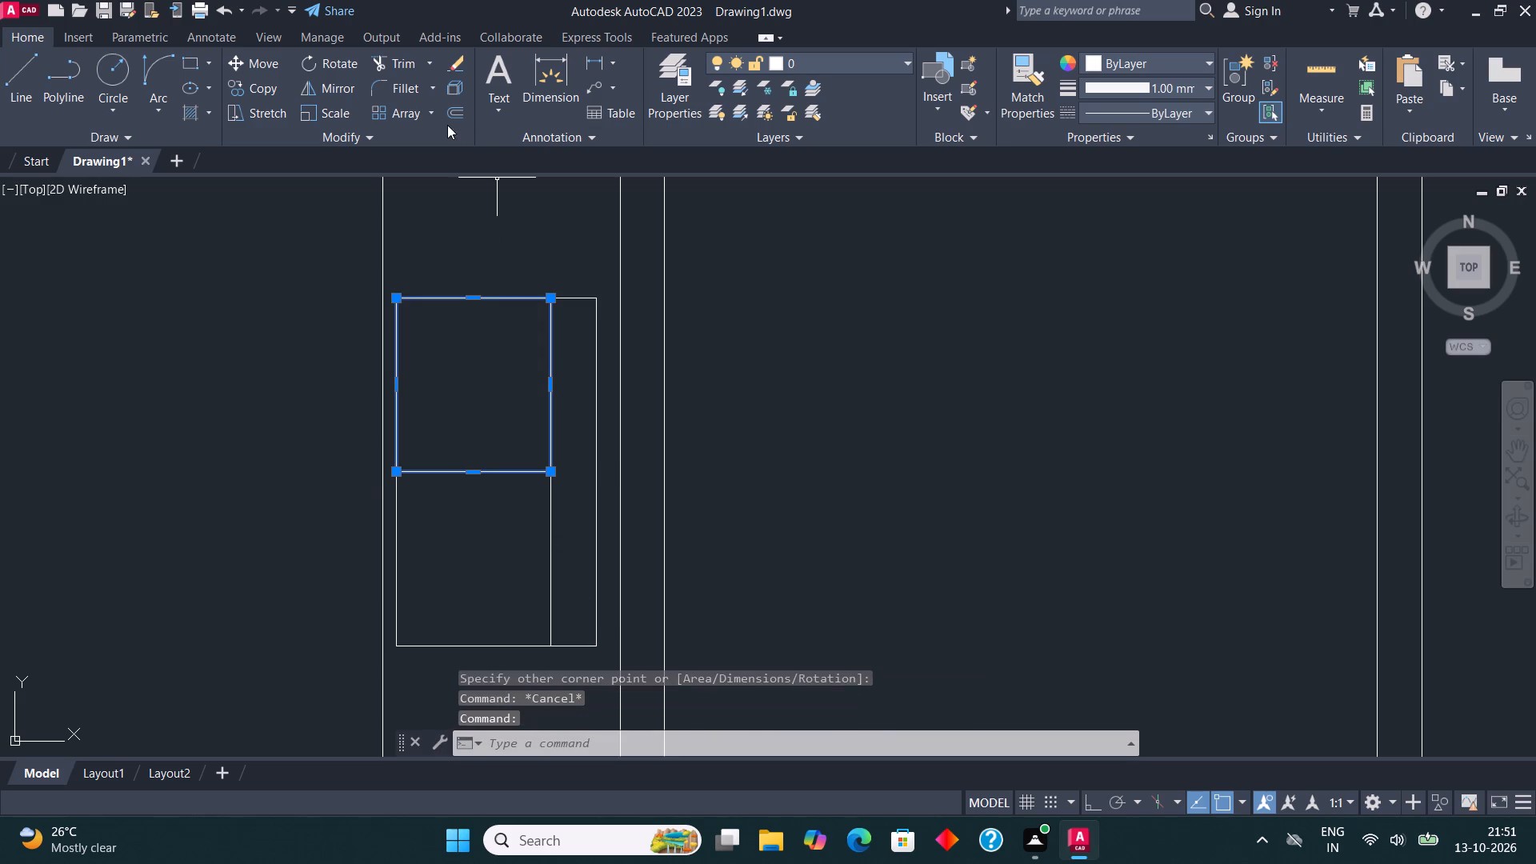
click(453, 110)
click(456, 299)
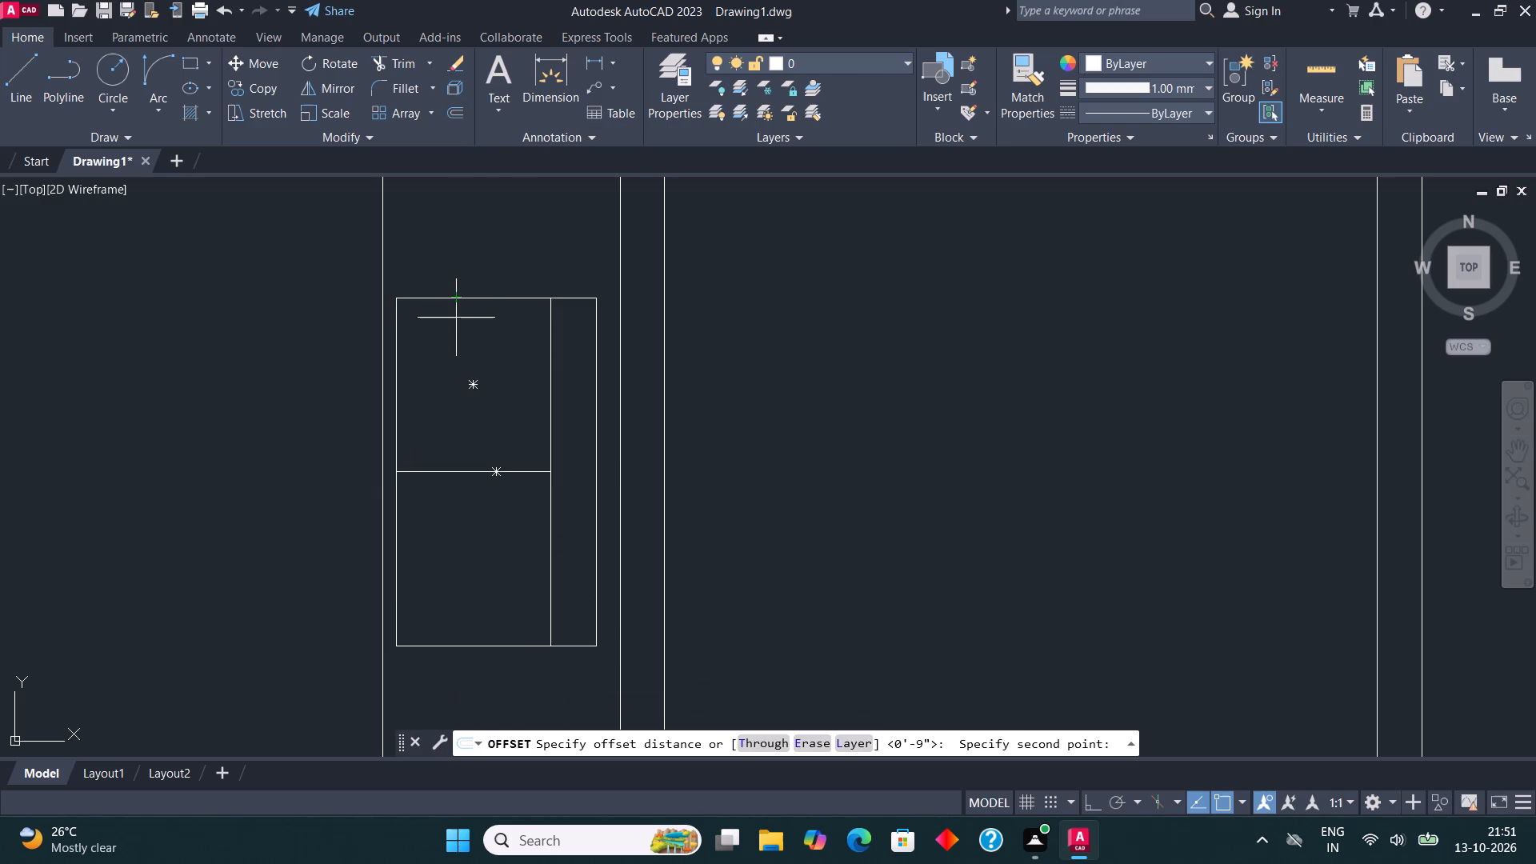
text(1")
key(Return)
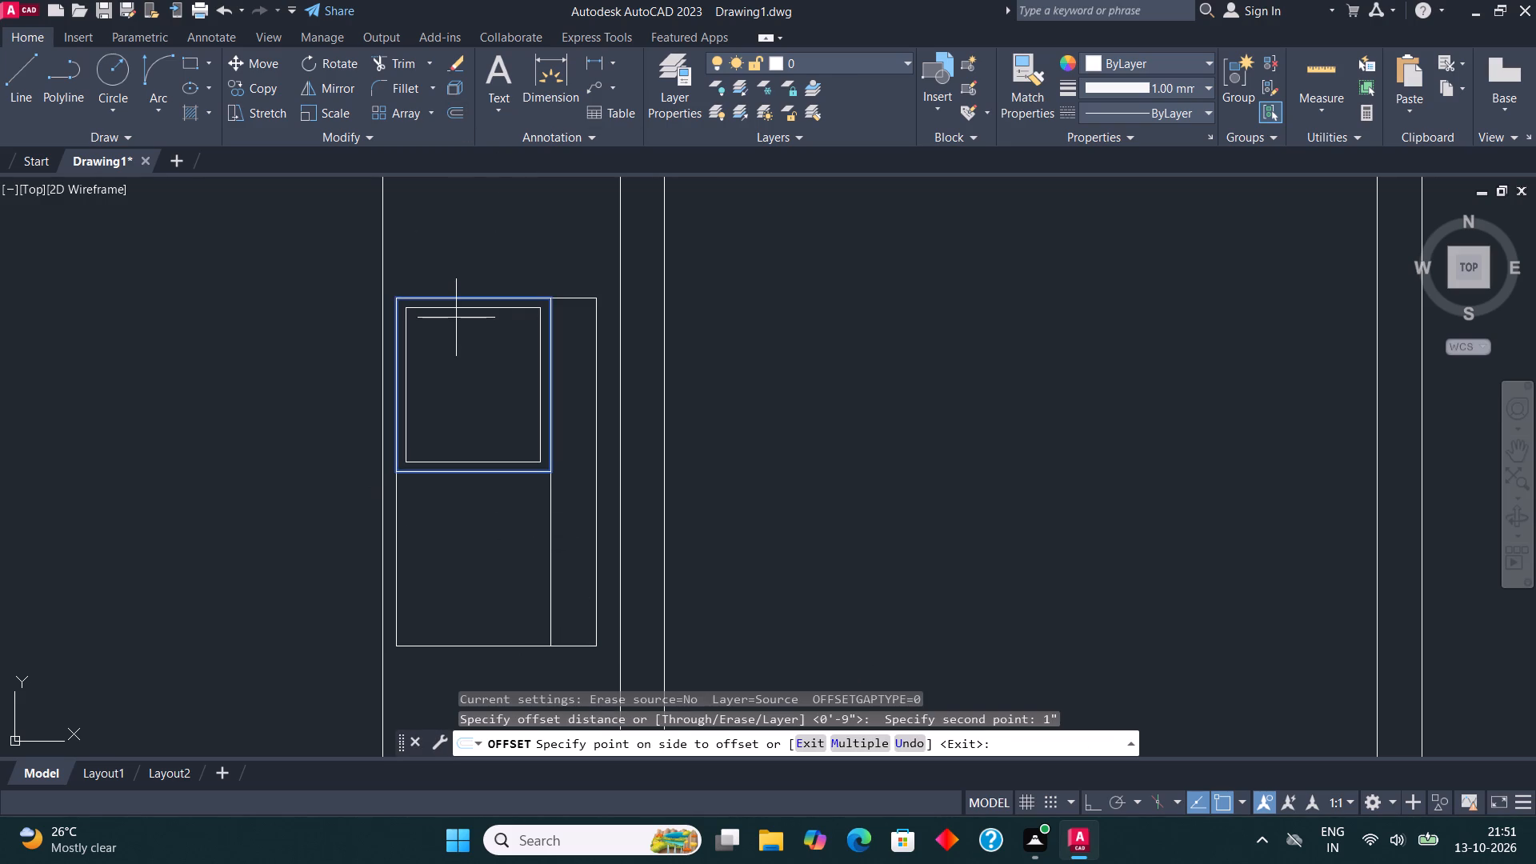
click(473, 358)
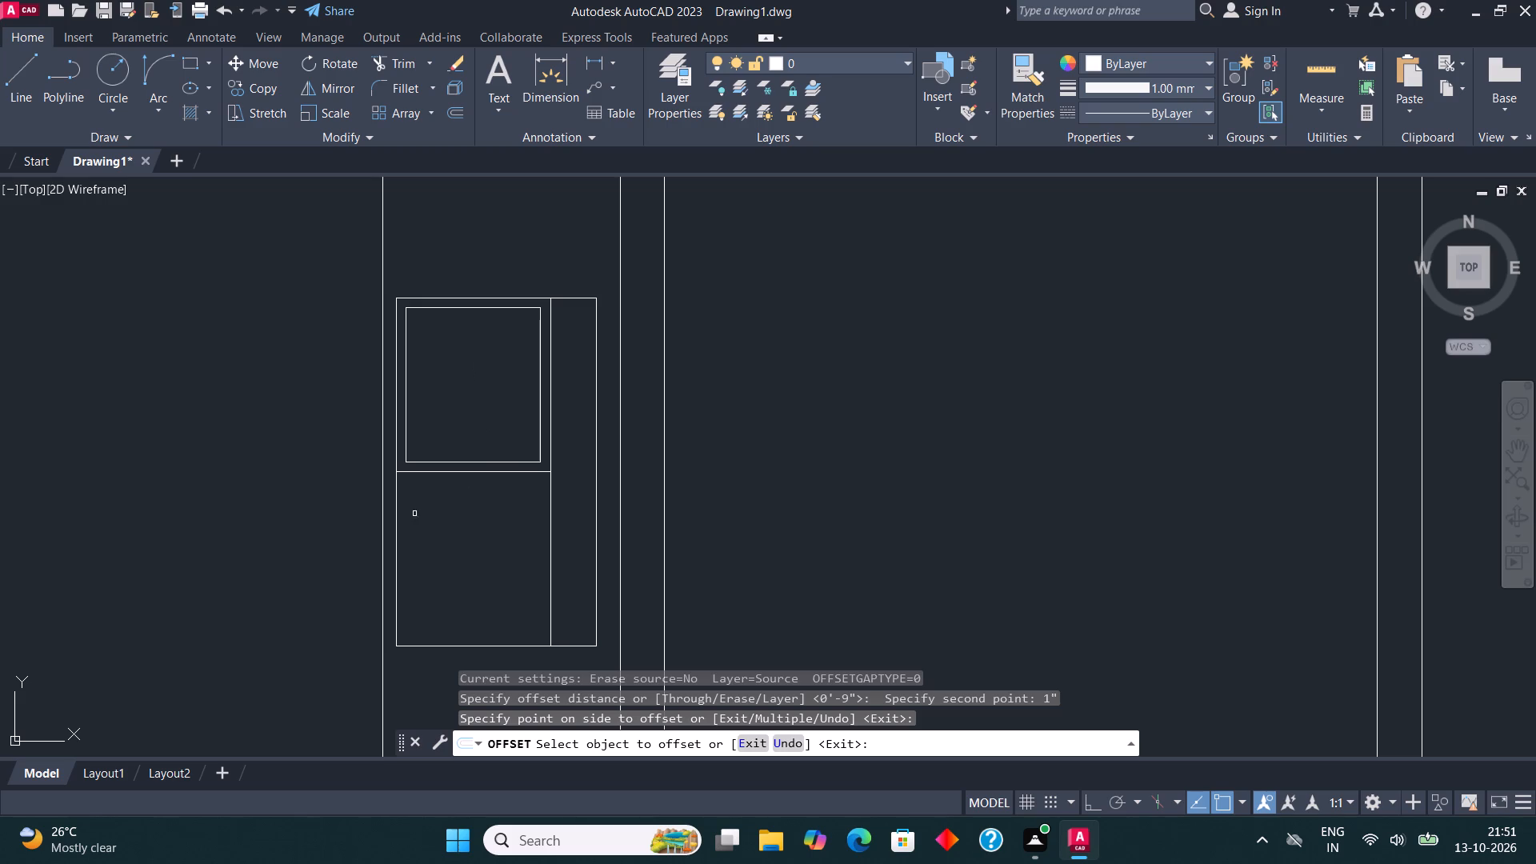
click(397, 508)
click(501, 490)
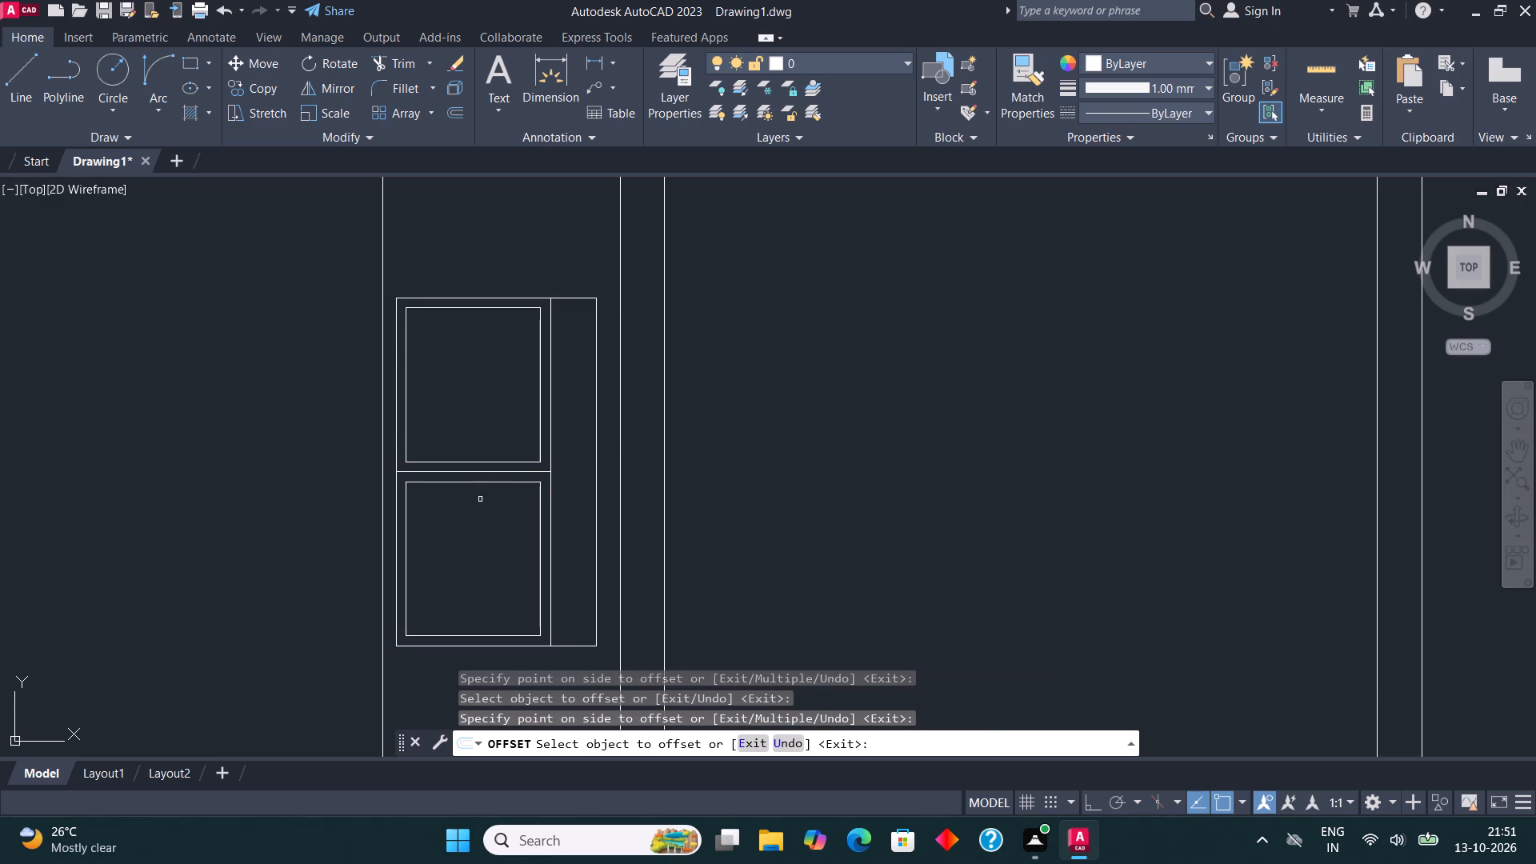
key(Escape)
Draw a small drain circle at the north bowl's centre and copy it to the south bowl's centre.
click(113, 66)
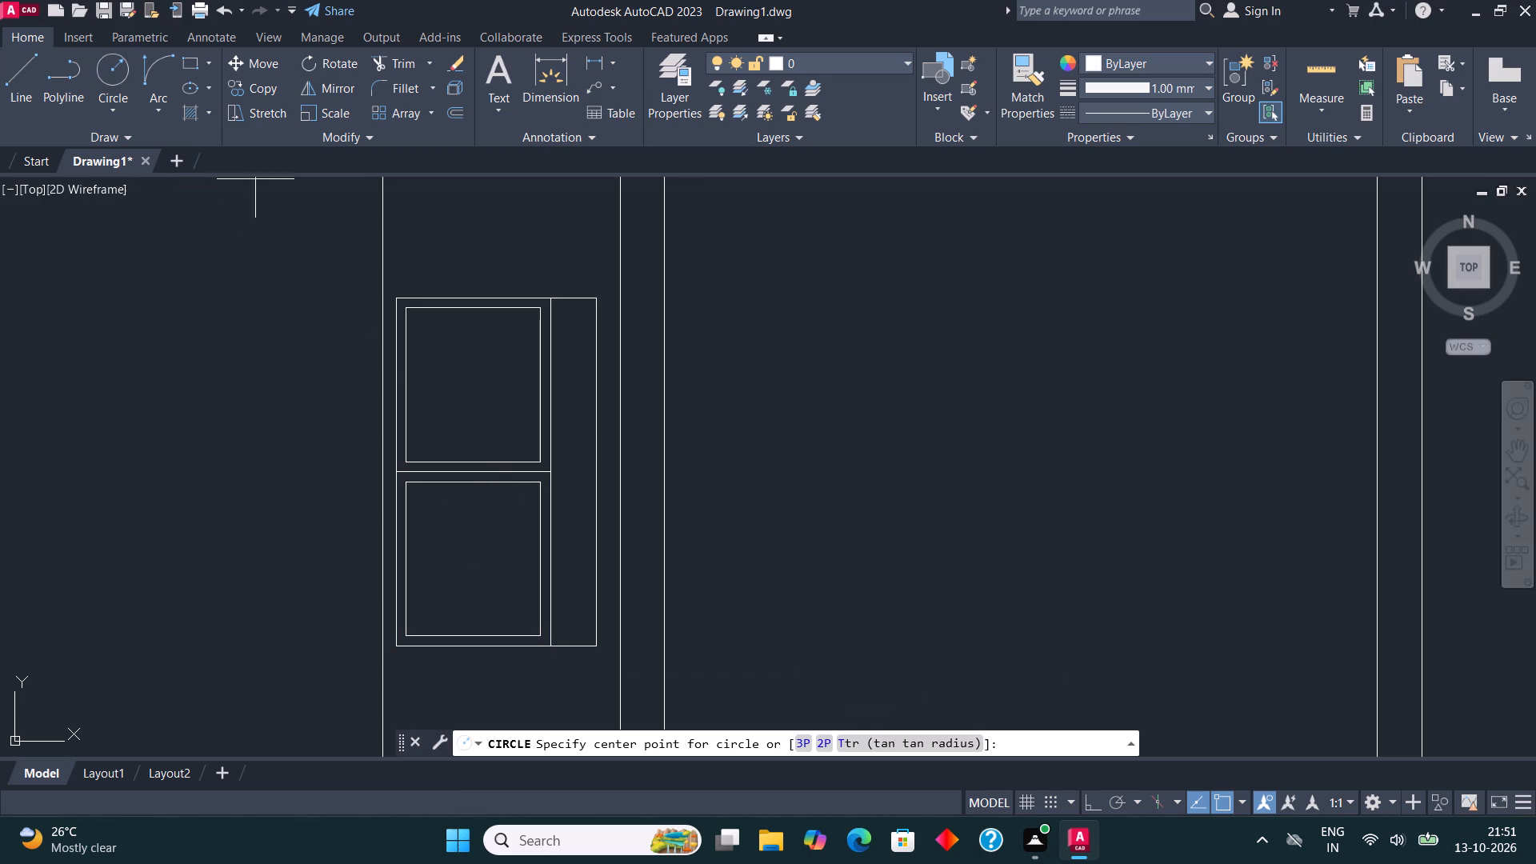
click(475, 384)
click(484, 390)
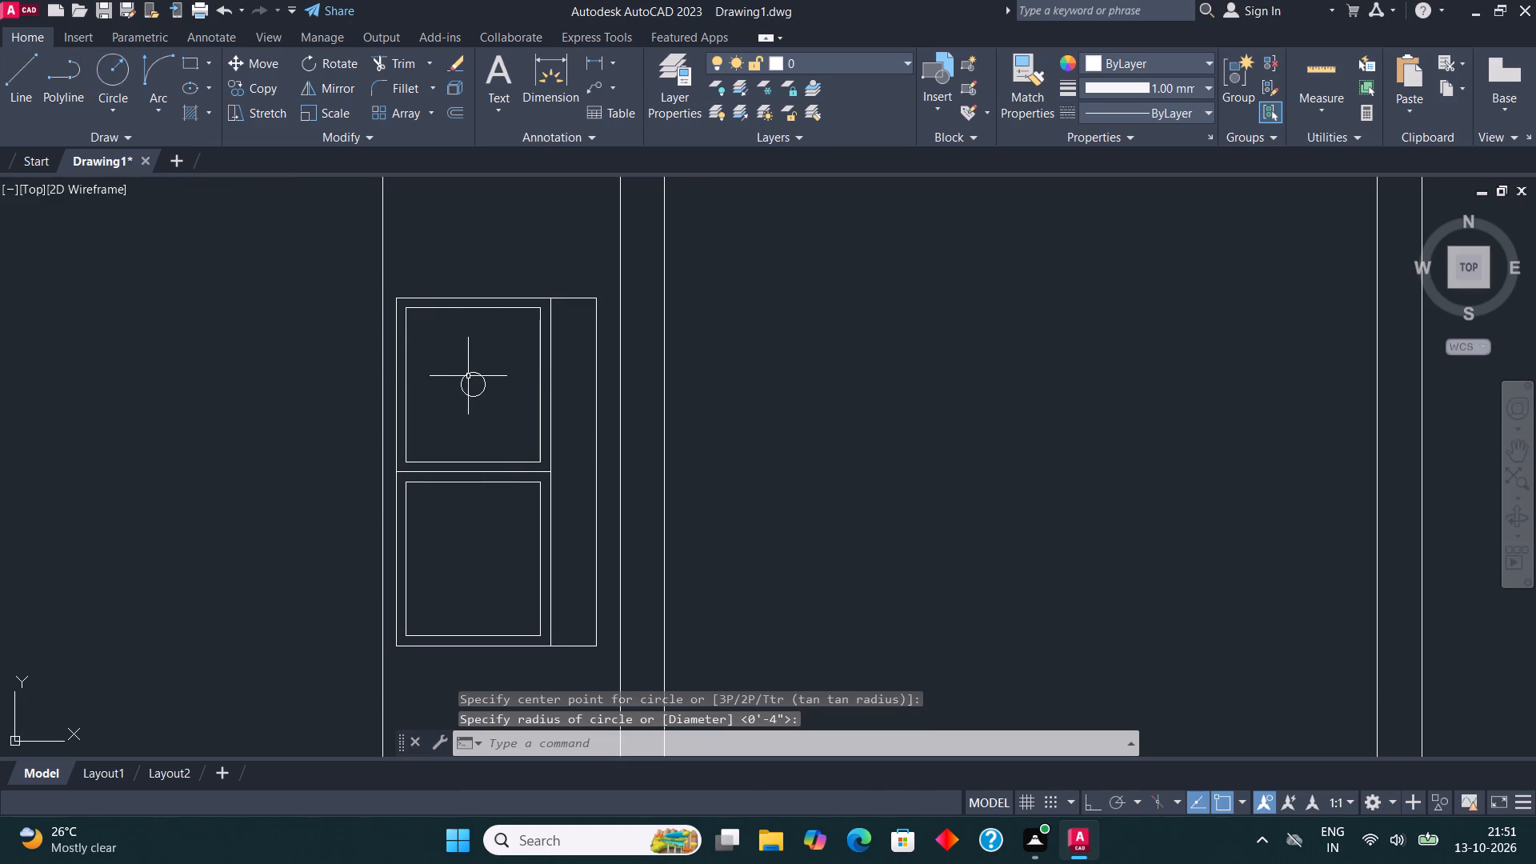
click(468, 376)
click(264, 90)
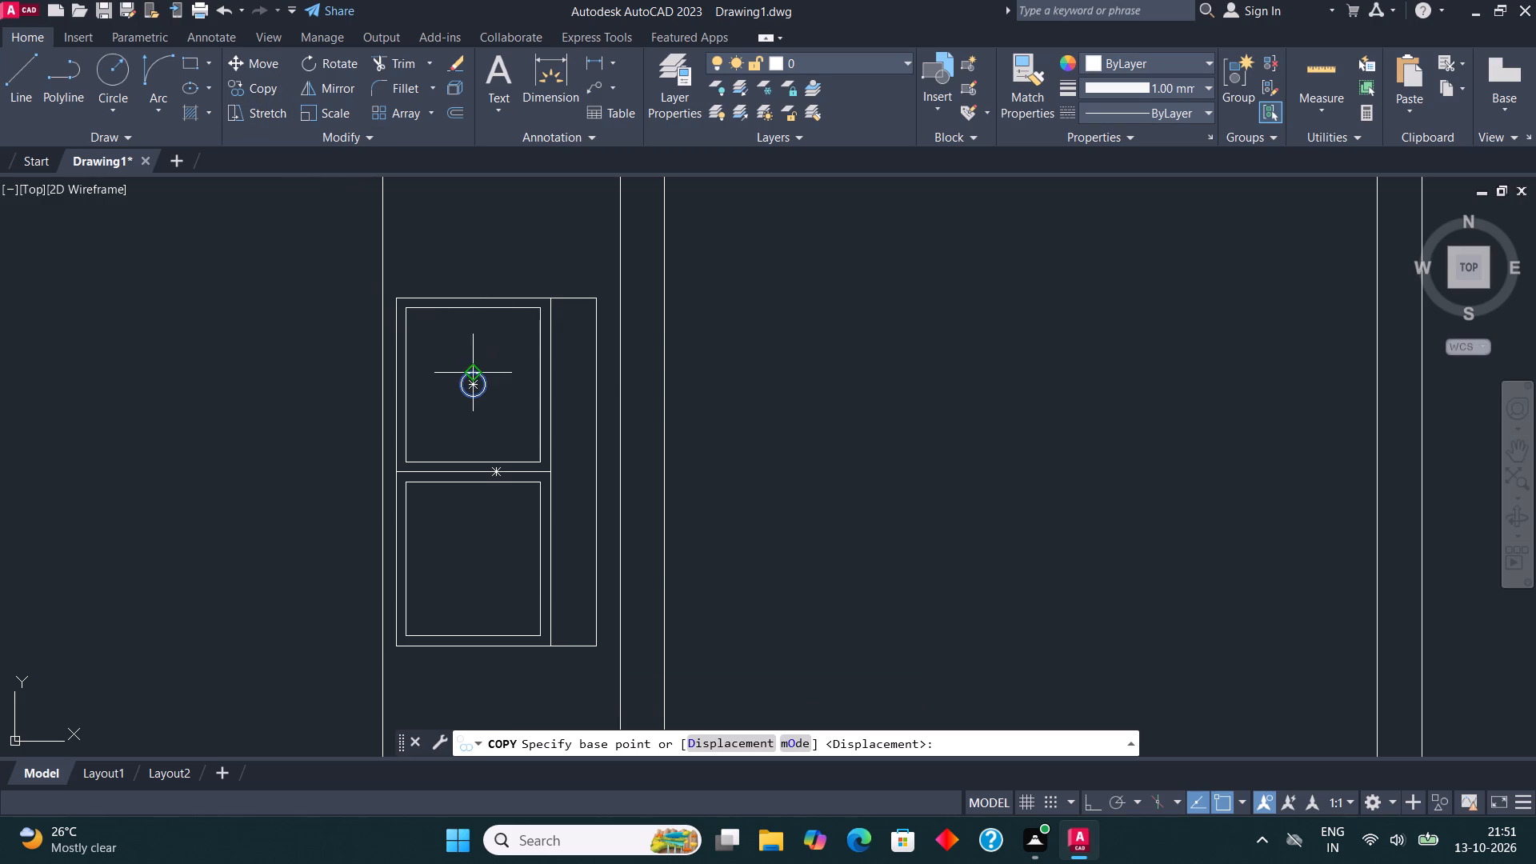
click(474, 386)
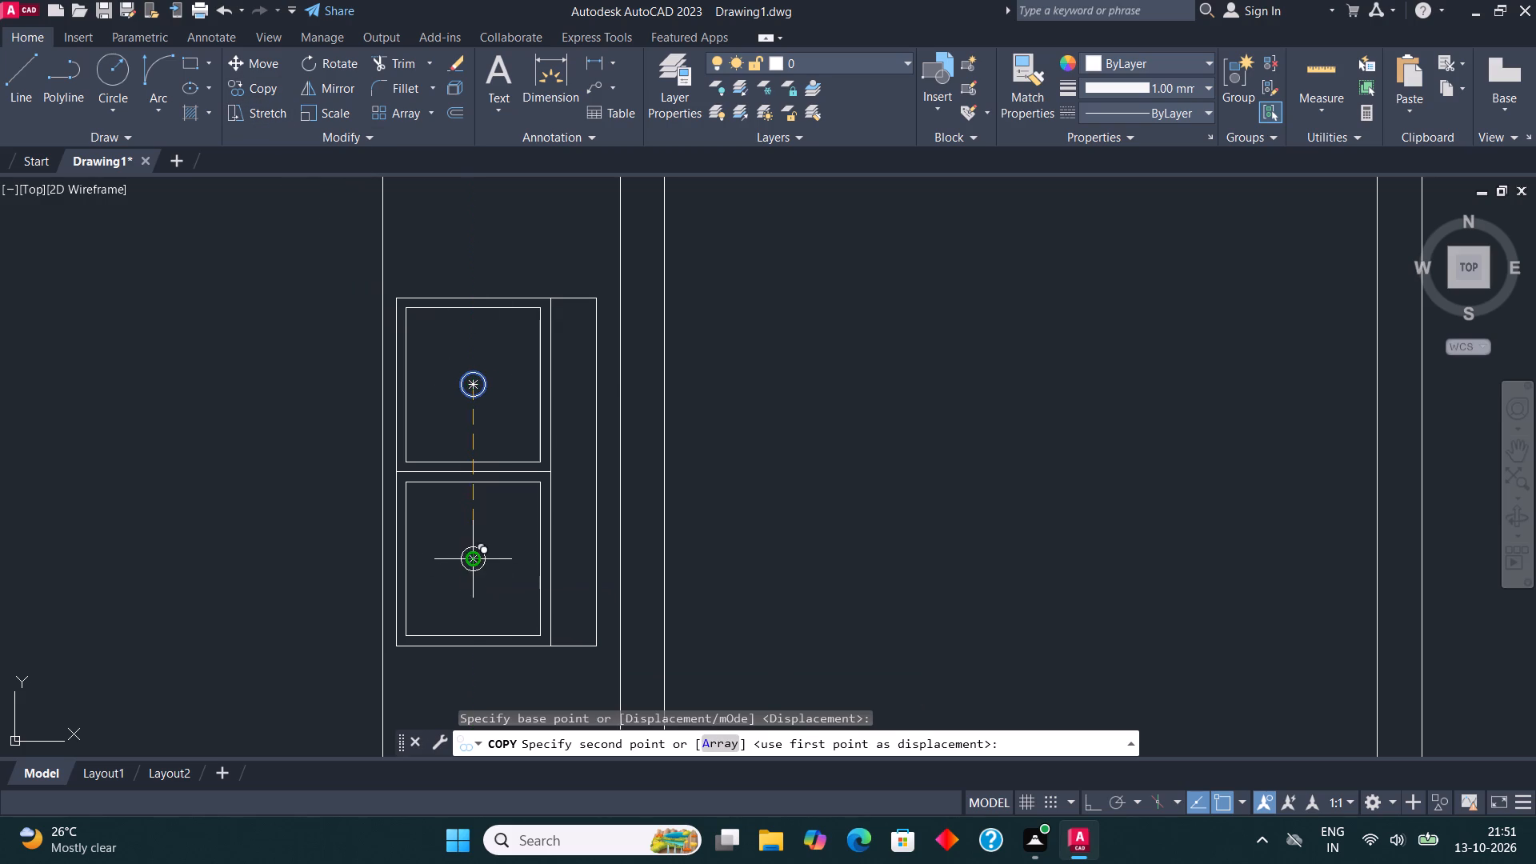
click(477, 562)
key(Escape)
Copy the east bedroom's bed with its pillows and two side tables to the empty area east of the house.
scroll(511, 435, down, 3)
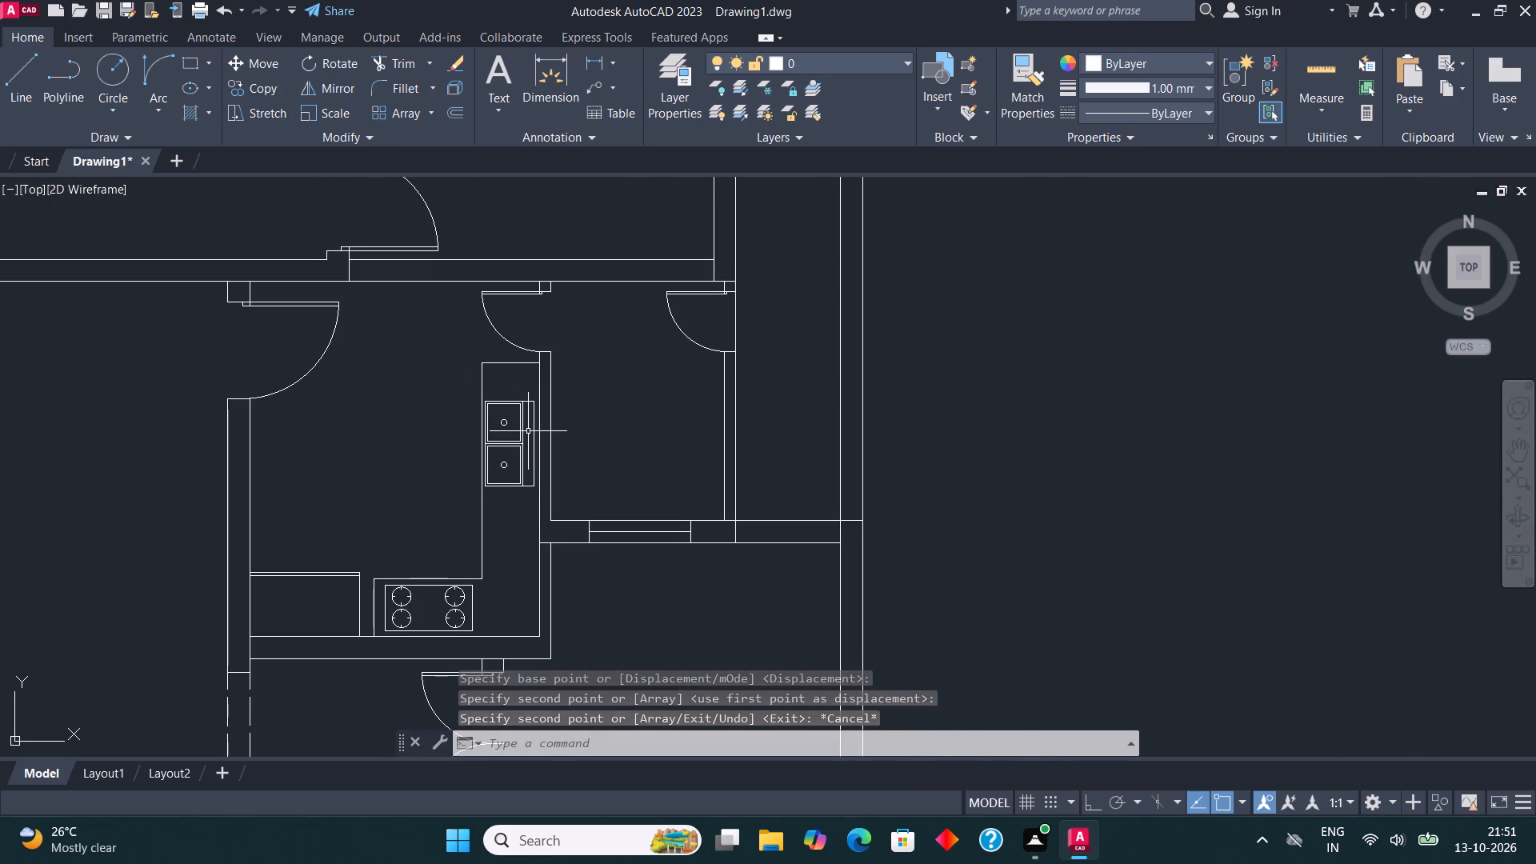
scroll(528, 431, down, 3)
middle_drag(535, 438, 760, 498)
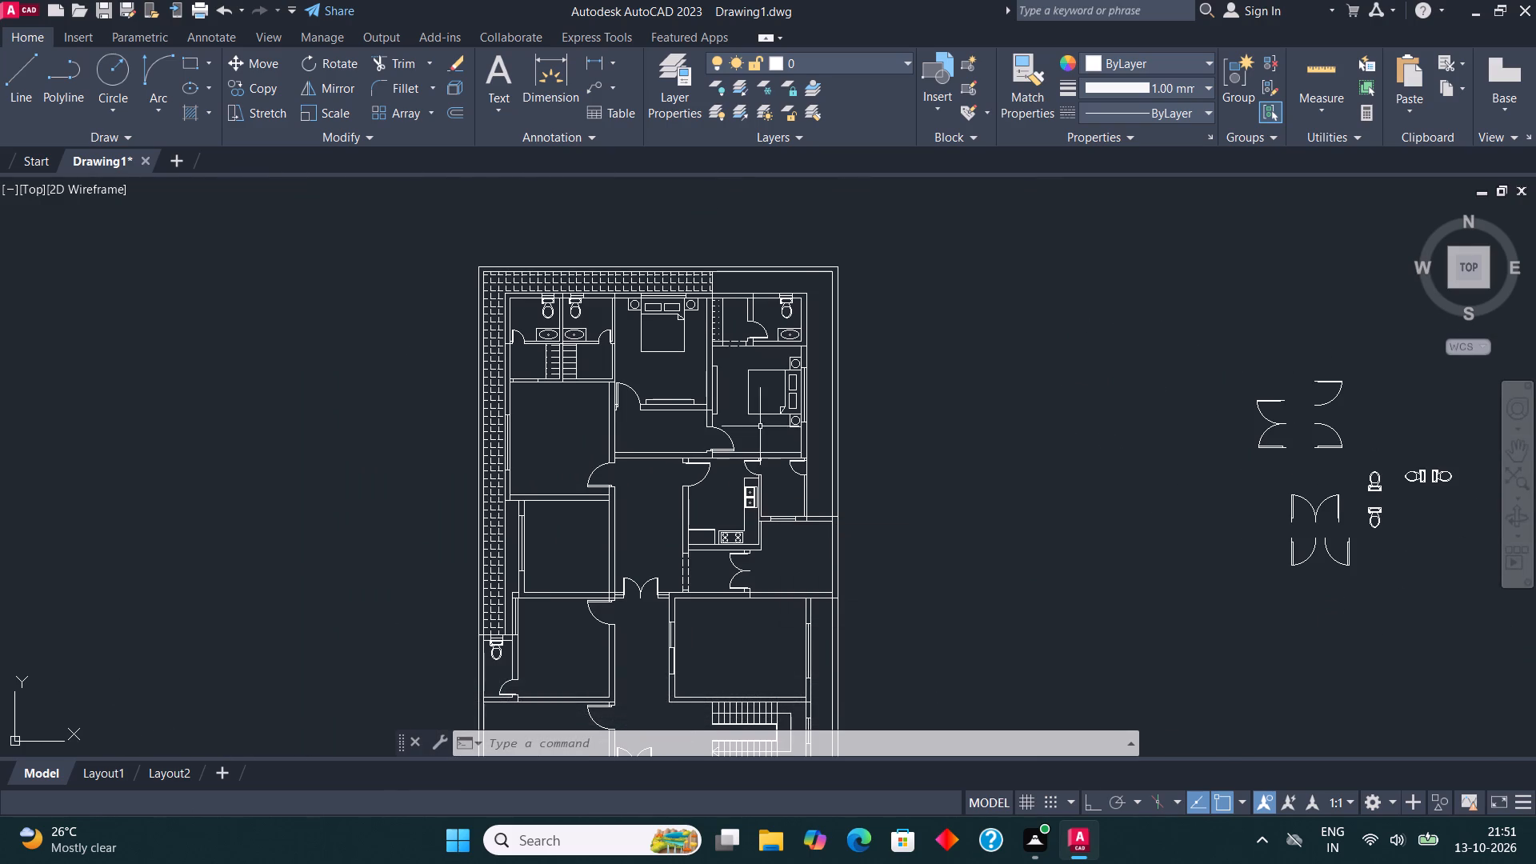
middle_drag(769, 368, 564, 417)
scroll(564, 417, up, 1)
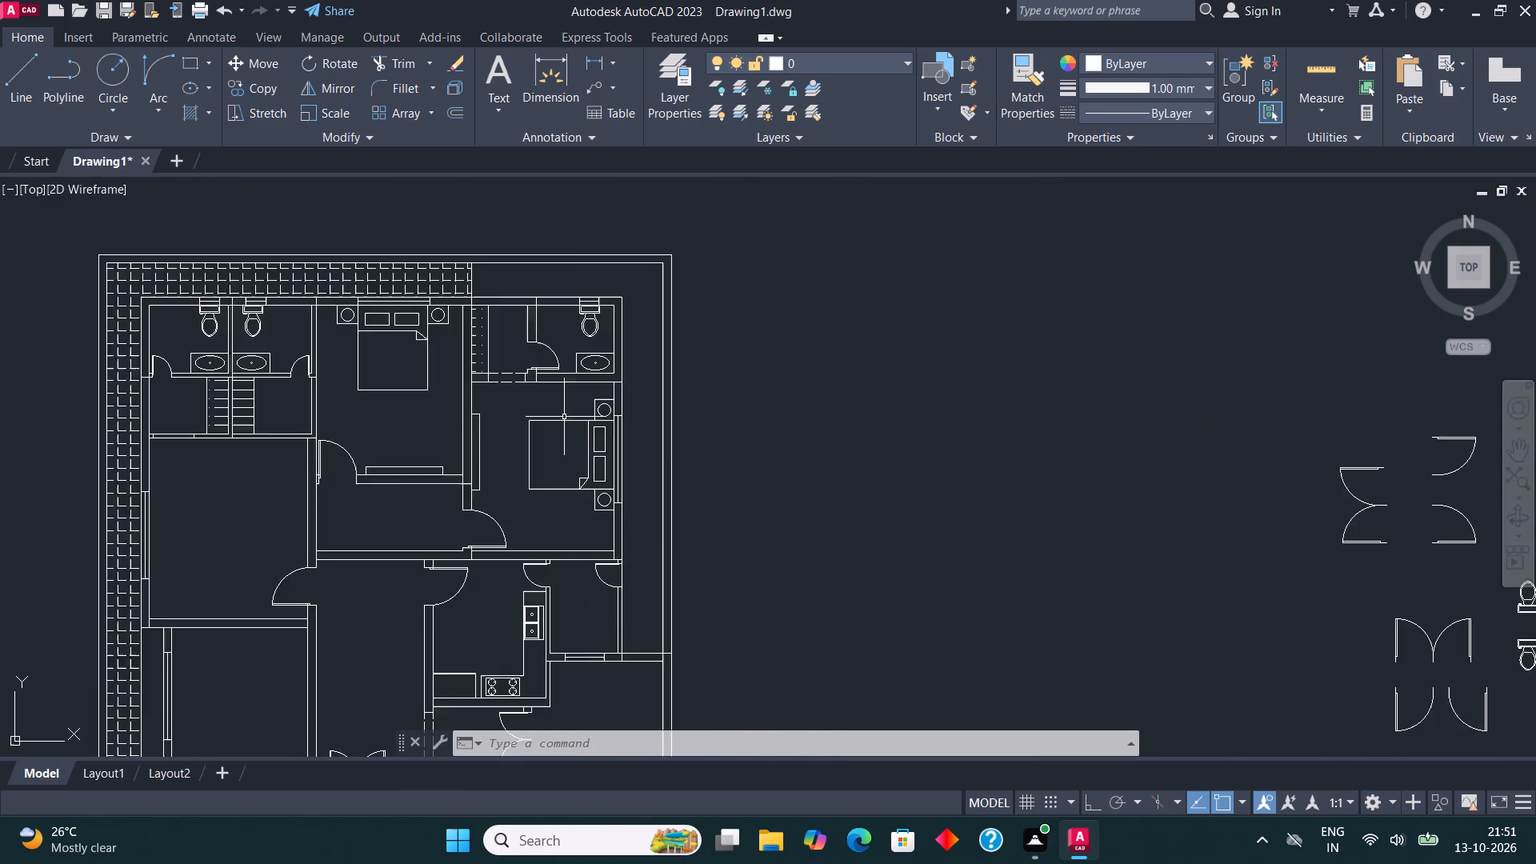
scroll(564, 417, up, 2)
click(671, 670)
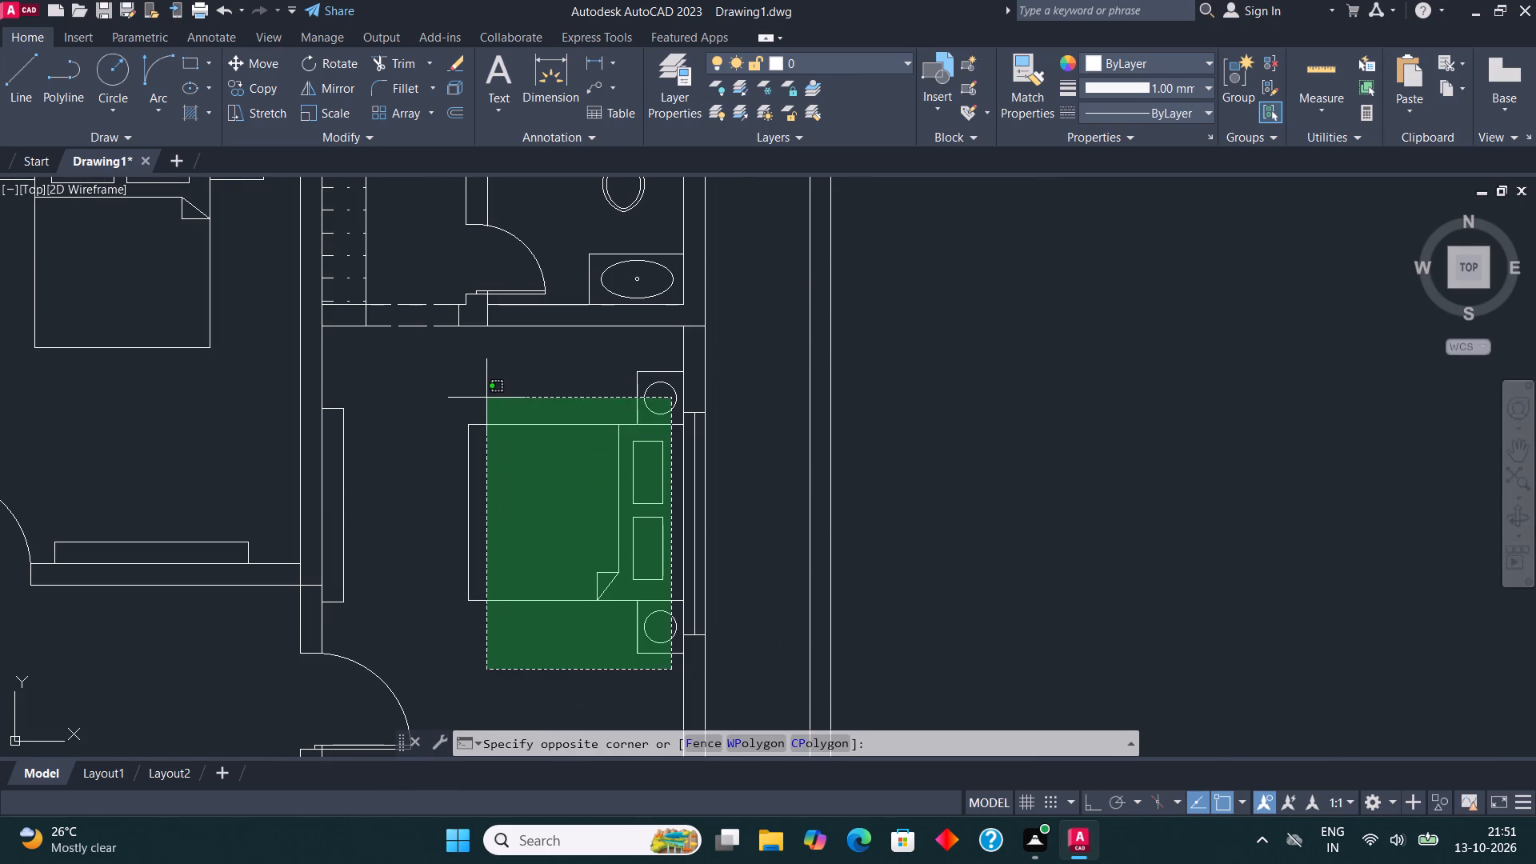
click(453, 383)
click(266, 90)
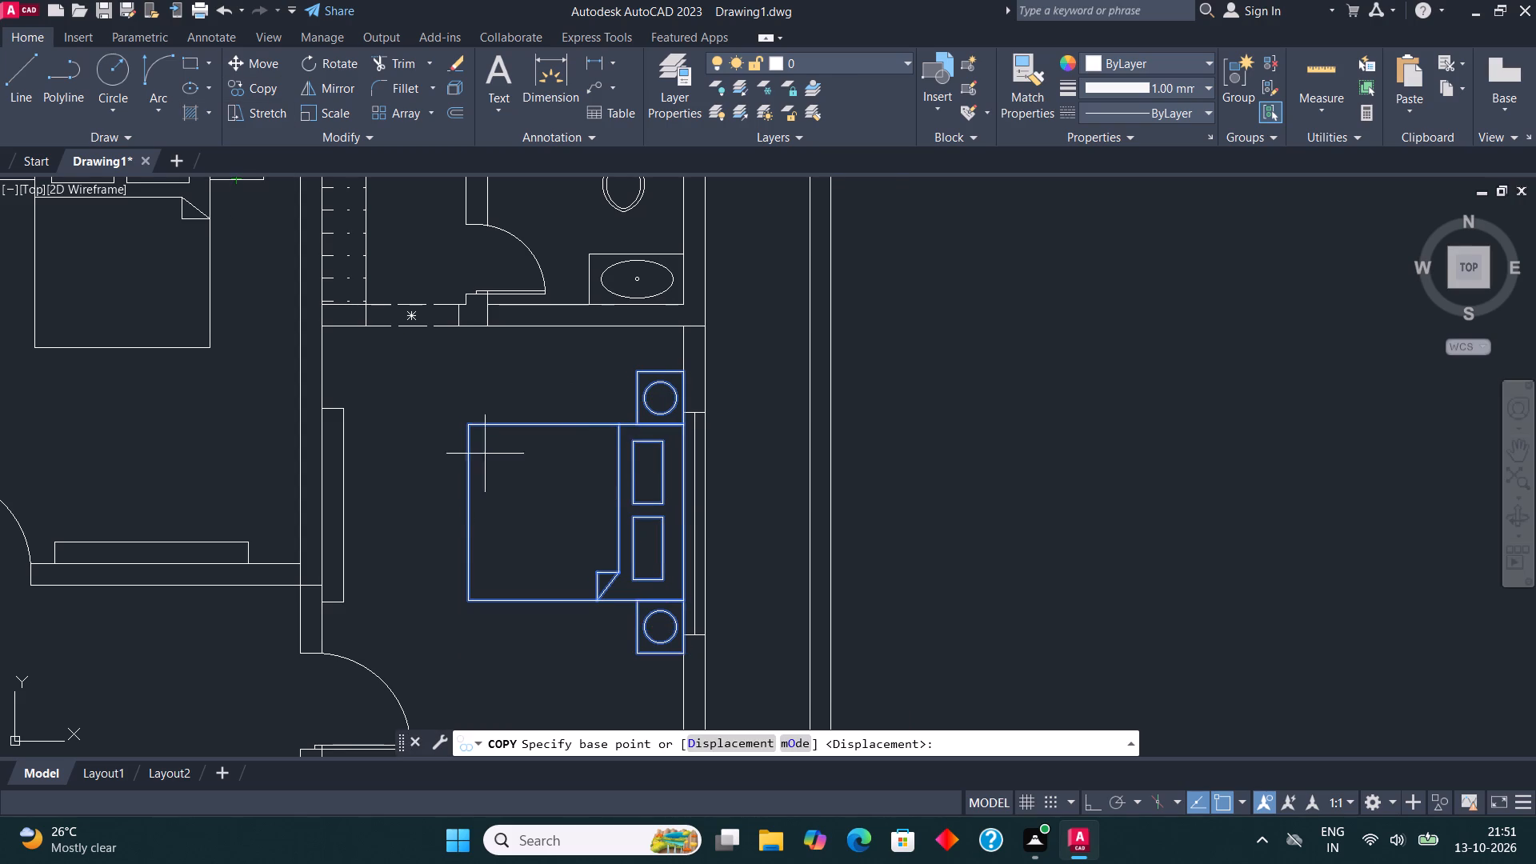
click(511, 507)
scroll(387, 409, down, 2)
click(720, 414)
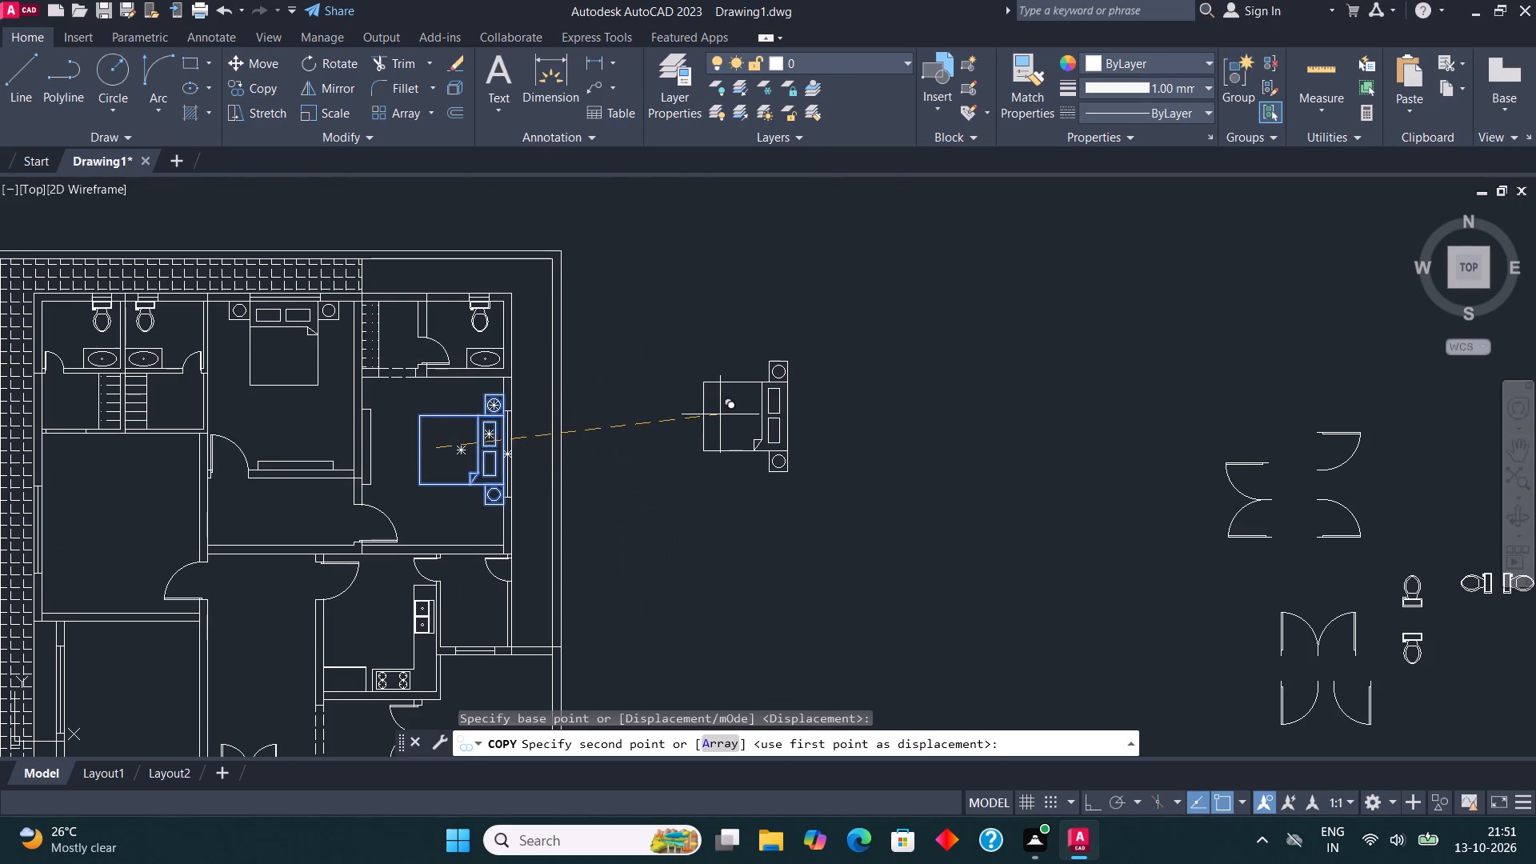
middle_drag(823, 370, 690, 382)
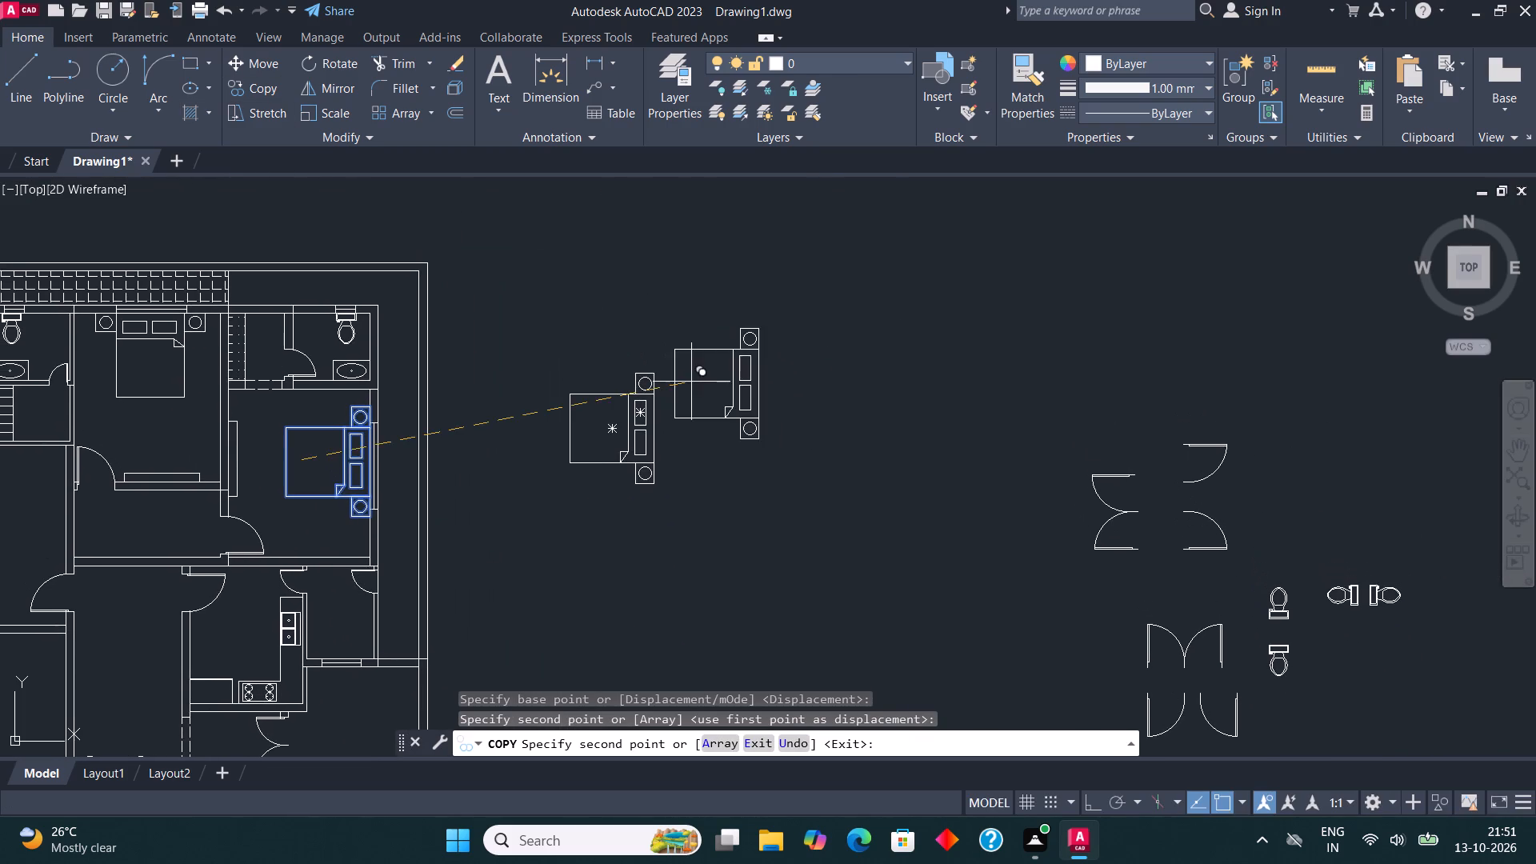
key(Escape)
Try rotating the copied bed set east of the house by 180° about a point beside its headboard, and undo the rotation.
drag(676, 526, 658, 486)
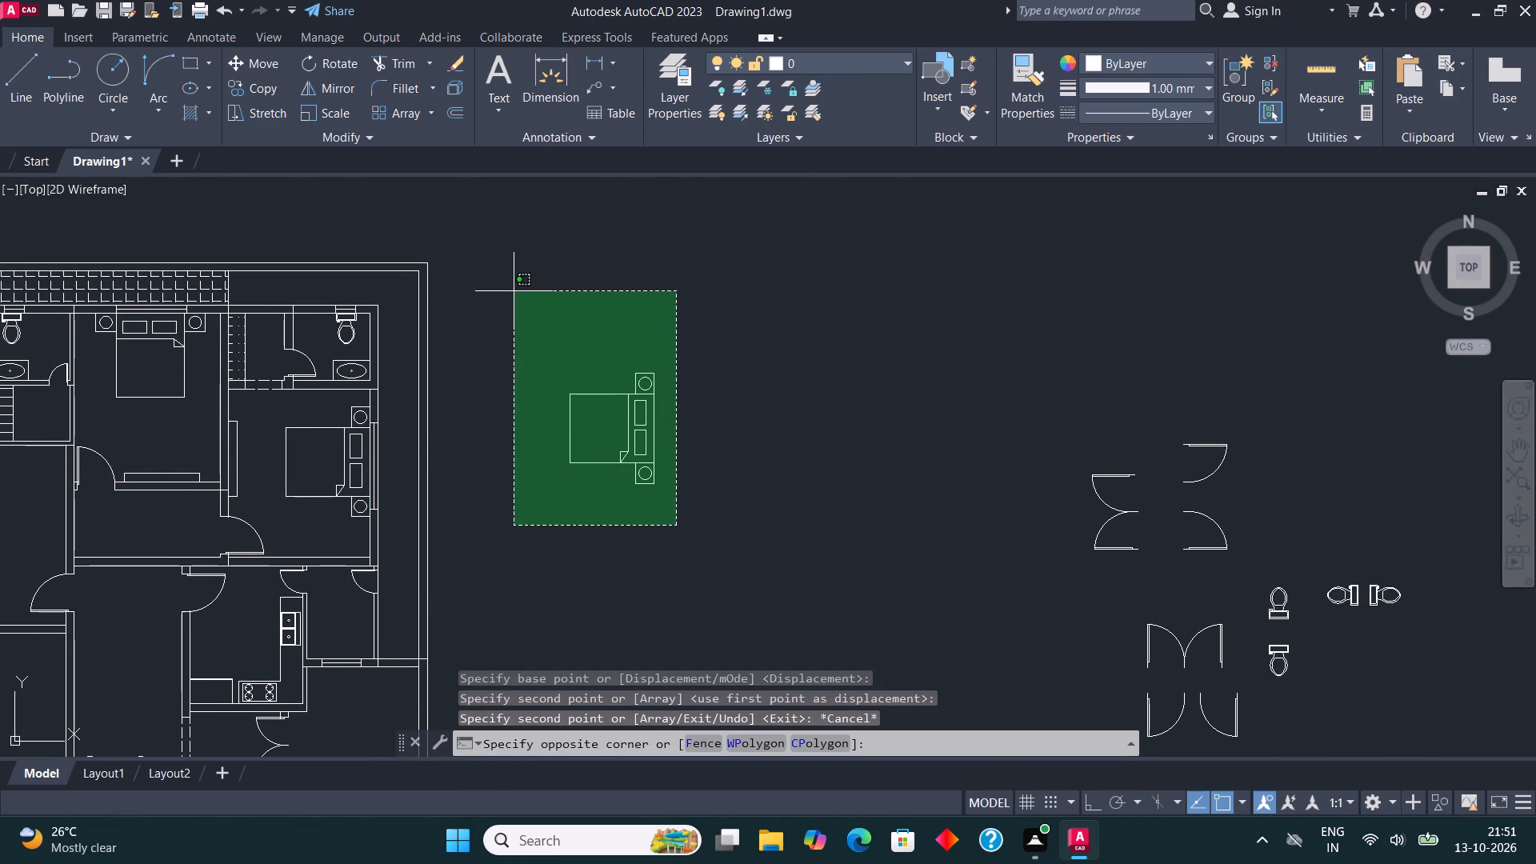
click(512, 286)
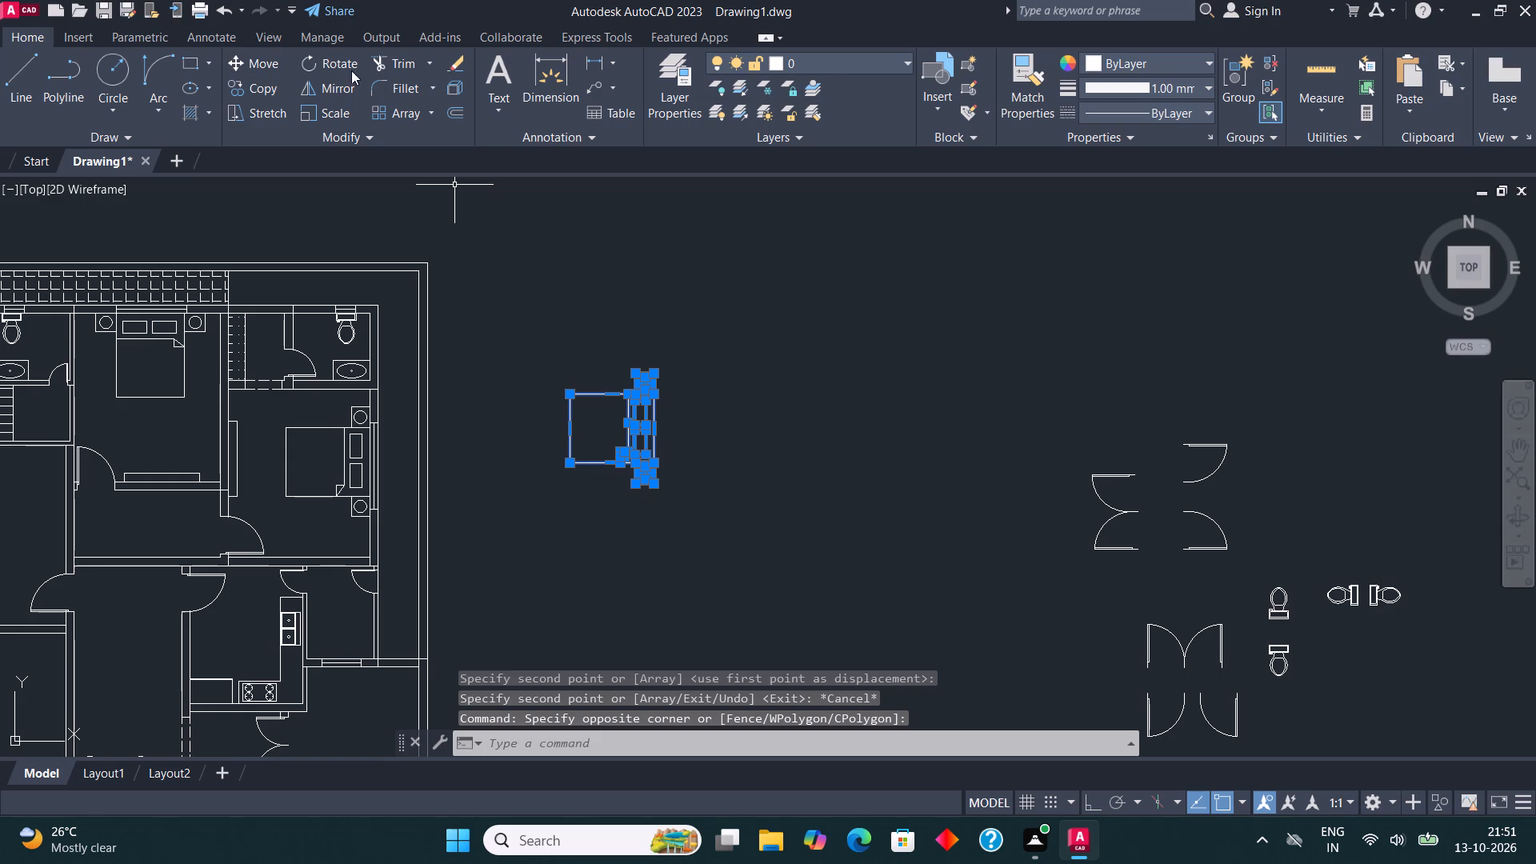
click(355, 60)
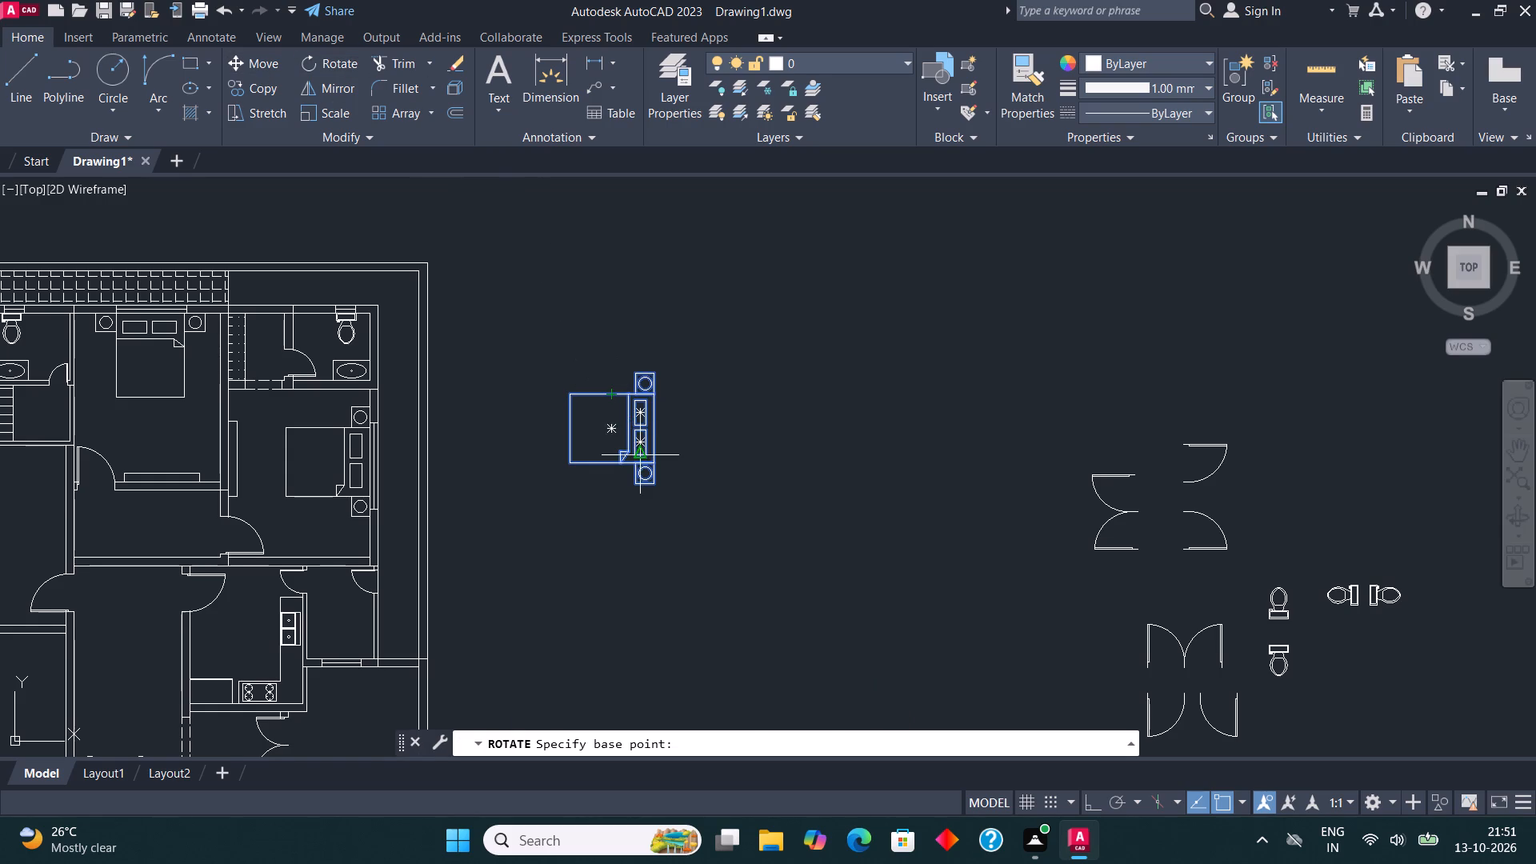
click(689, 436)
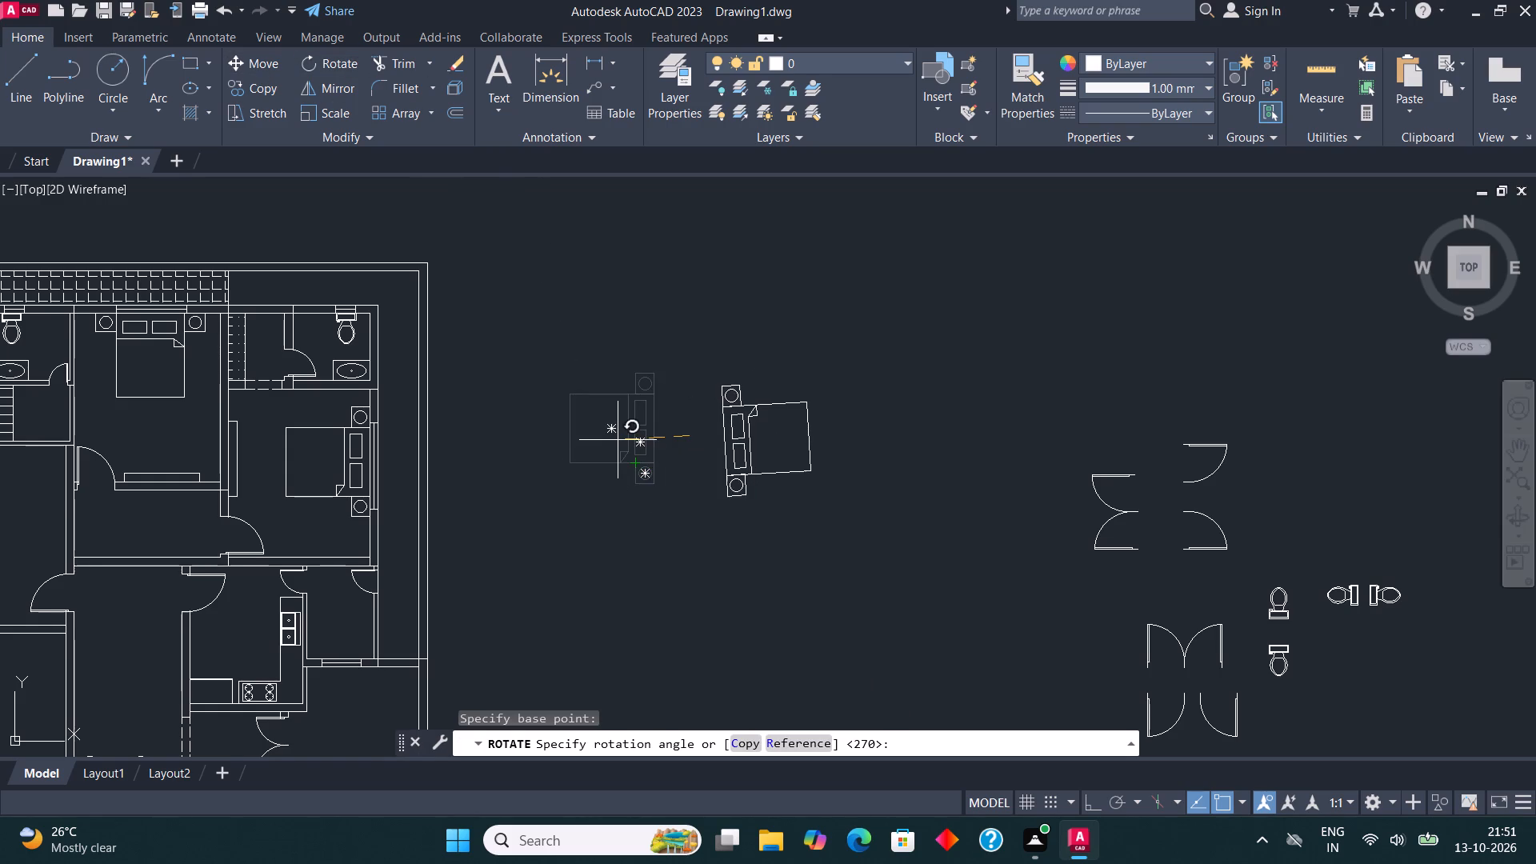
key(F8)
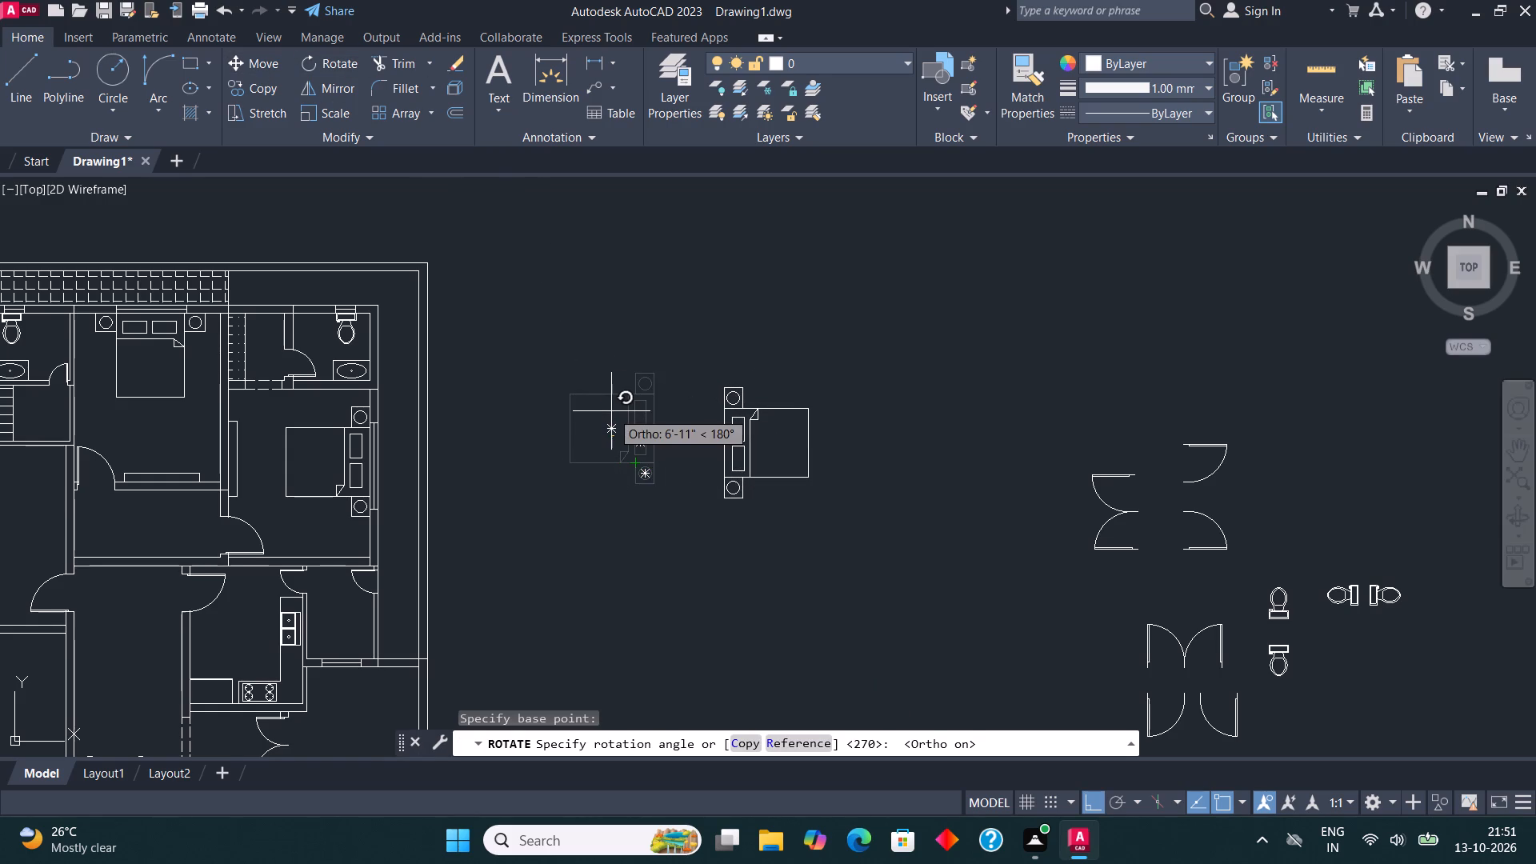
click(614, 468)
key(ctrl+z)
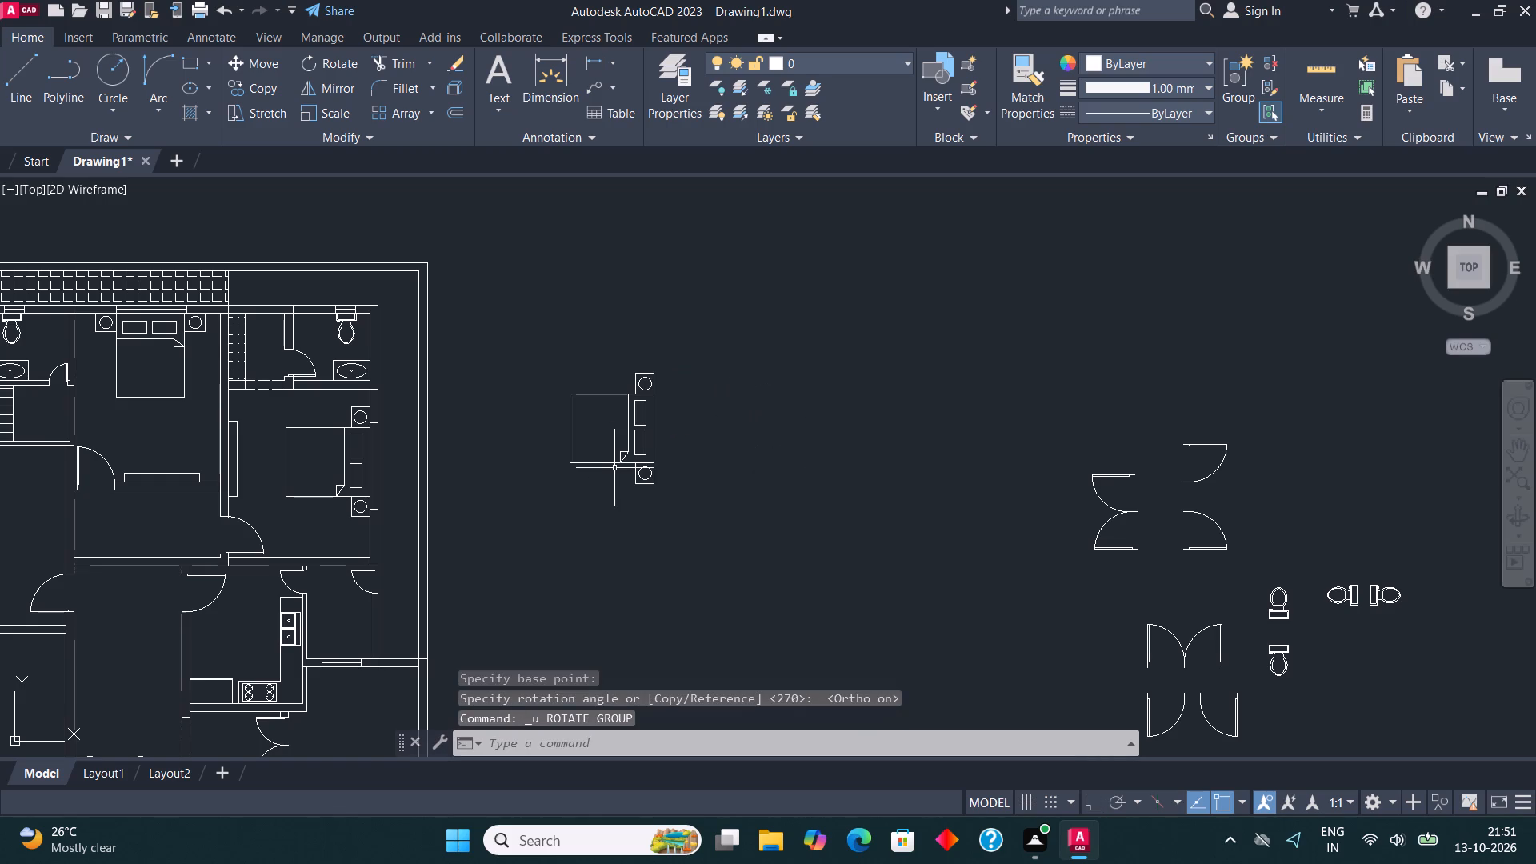
Rotate the copied bed set east of the house by 180° about a point just east of its headboard.
click(666, 509)
click(573, 289)
drag(706, 584, 704, 573)
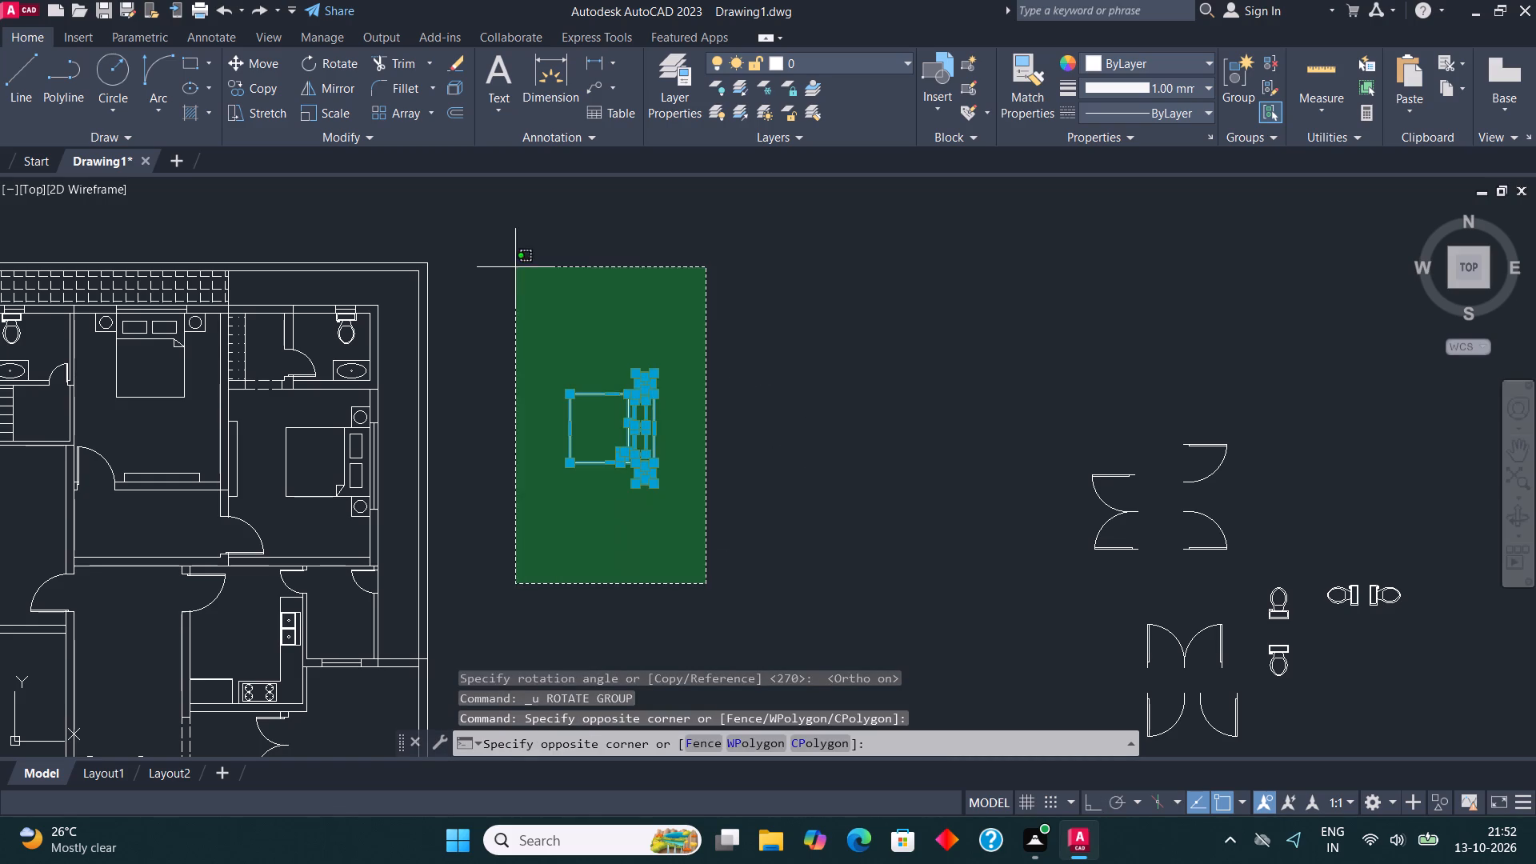
click(500, 241)
click(324, 66)
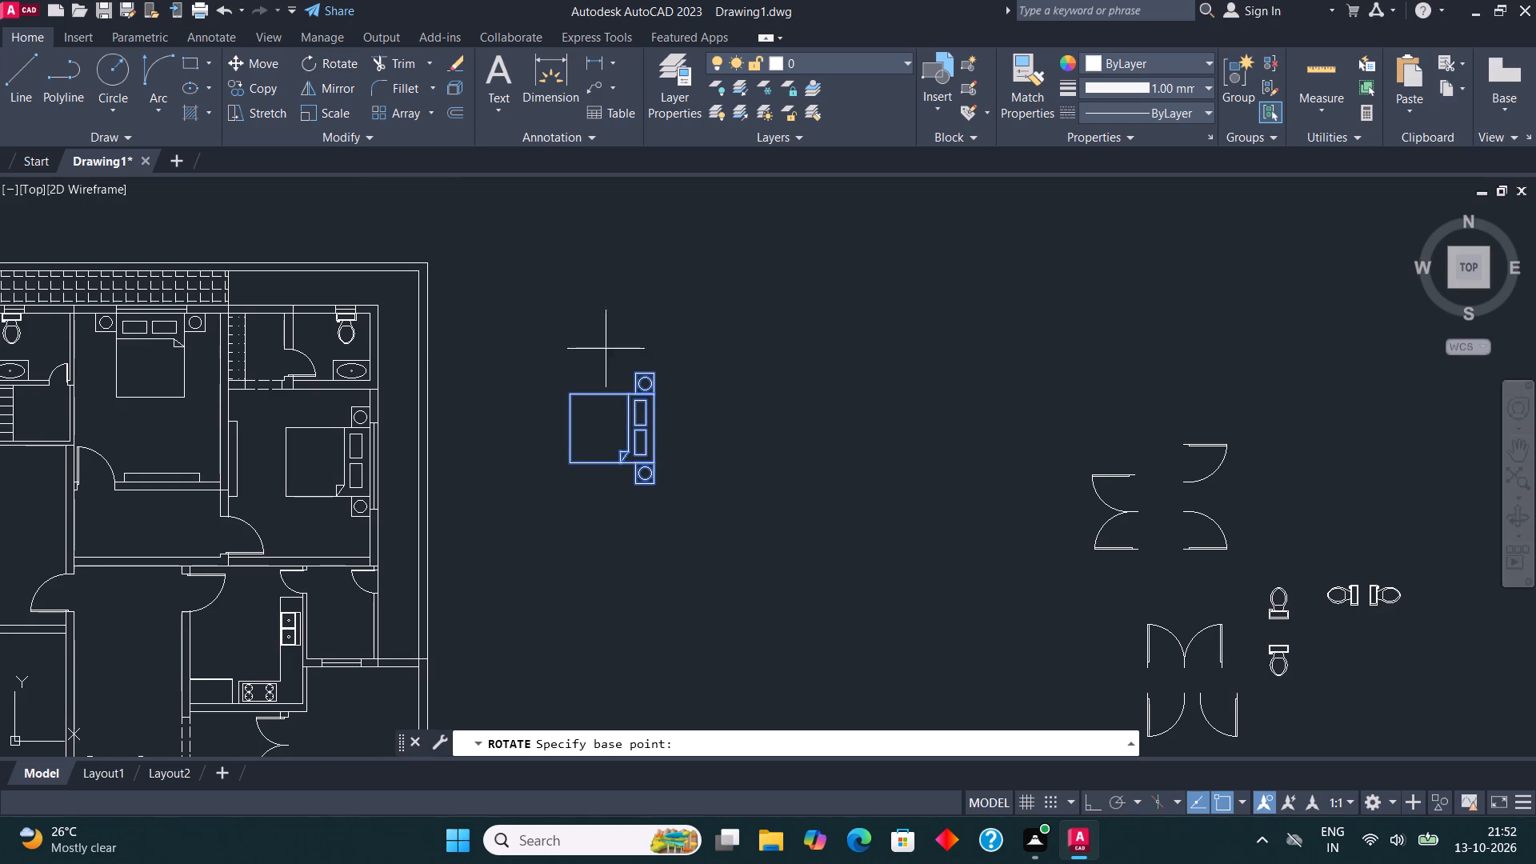
click(690, 416)
key(F8)
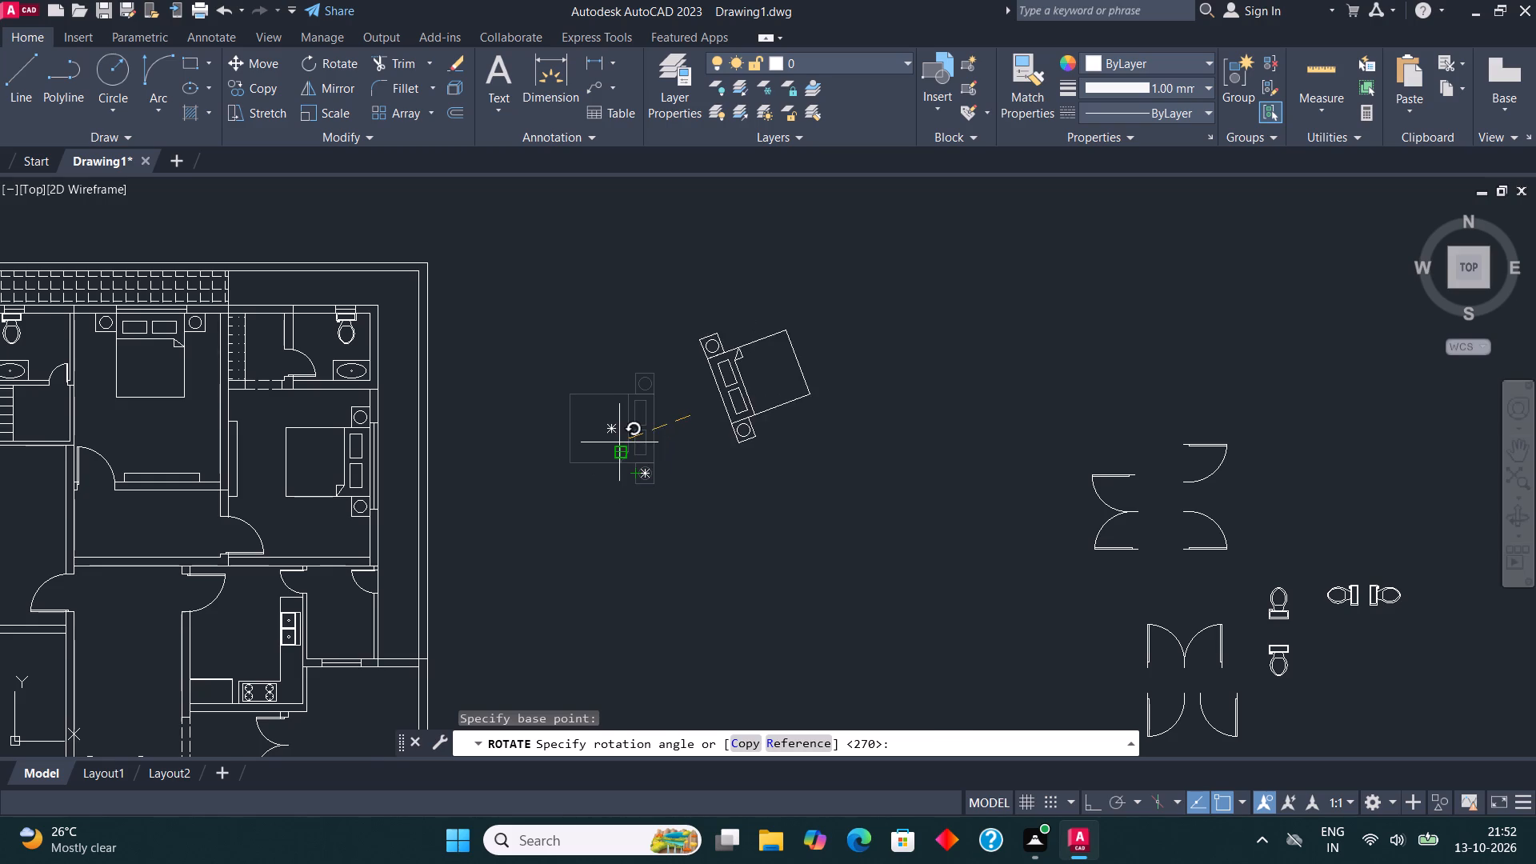
click(526, 398)
Copy the north bedroom's bed with its pillows and two side tables to the empty area east of the house.
scroll(570, 446, down, 1)
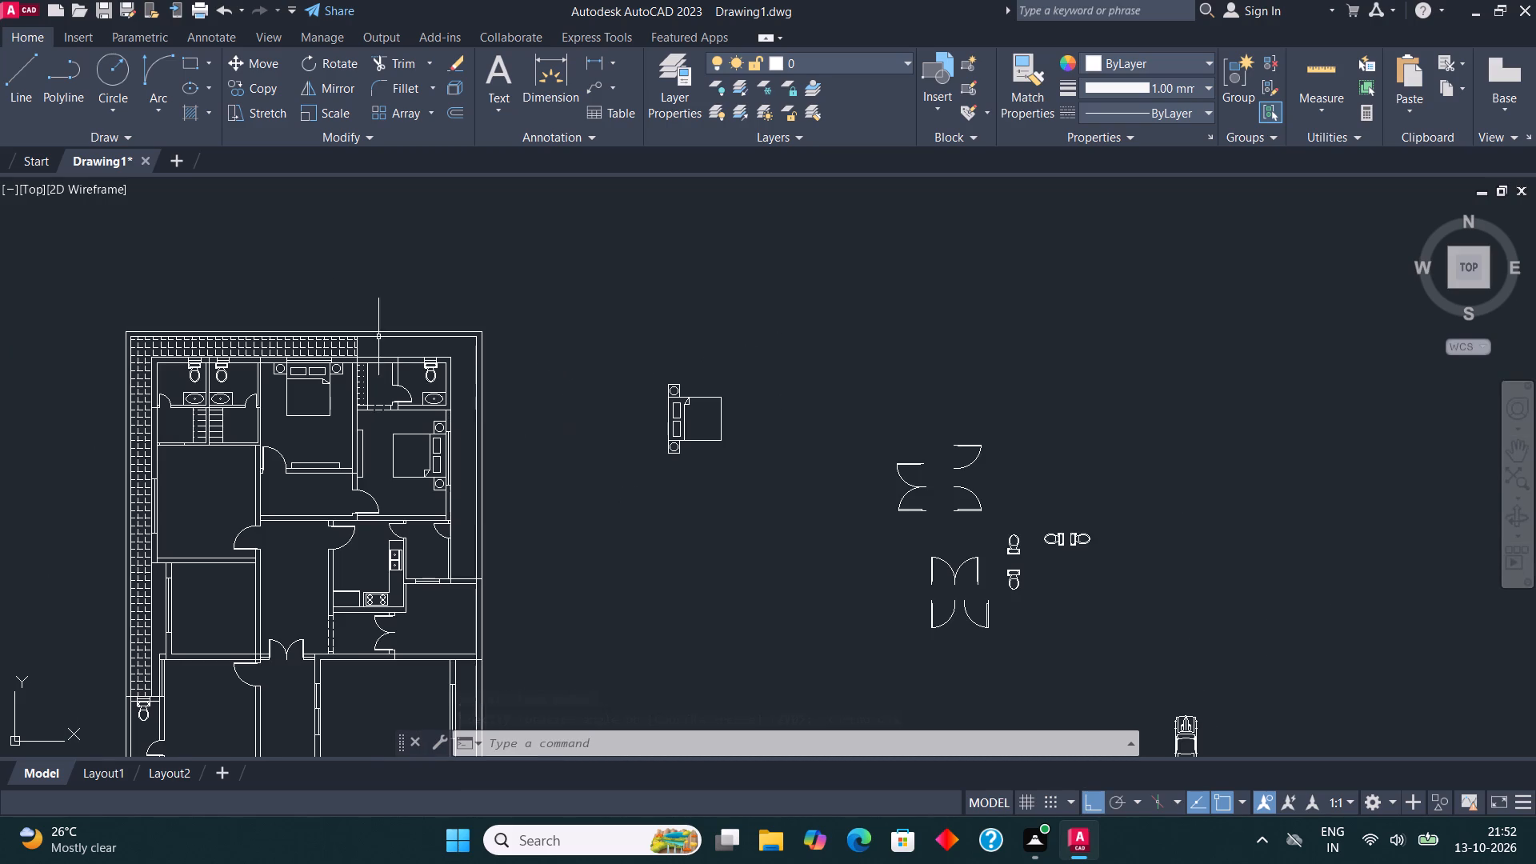
middle_drag(299, 342, 493, 309)
scroll(492, 340, up, 2)
click(570, 472)
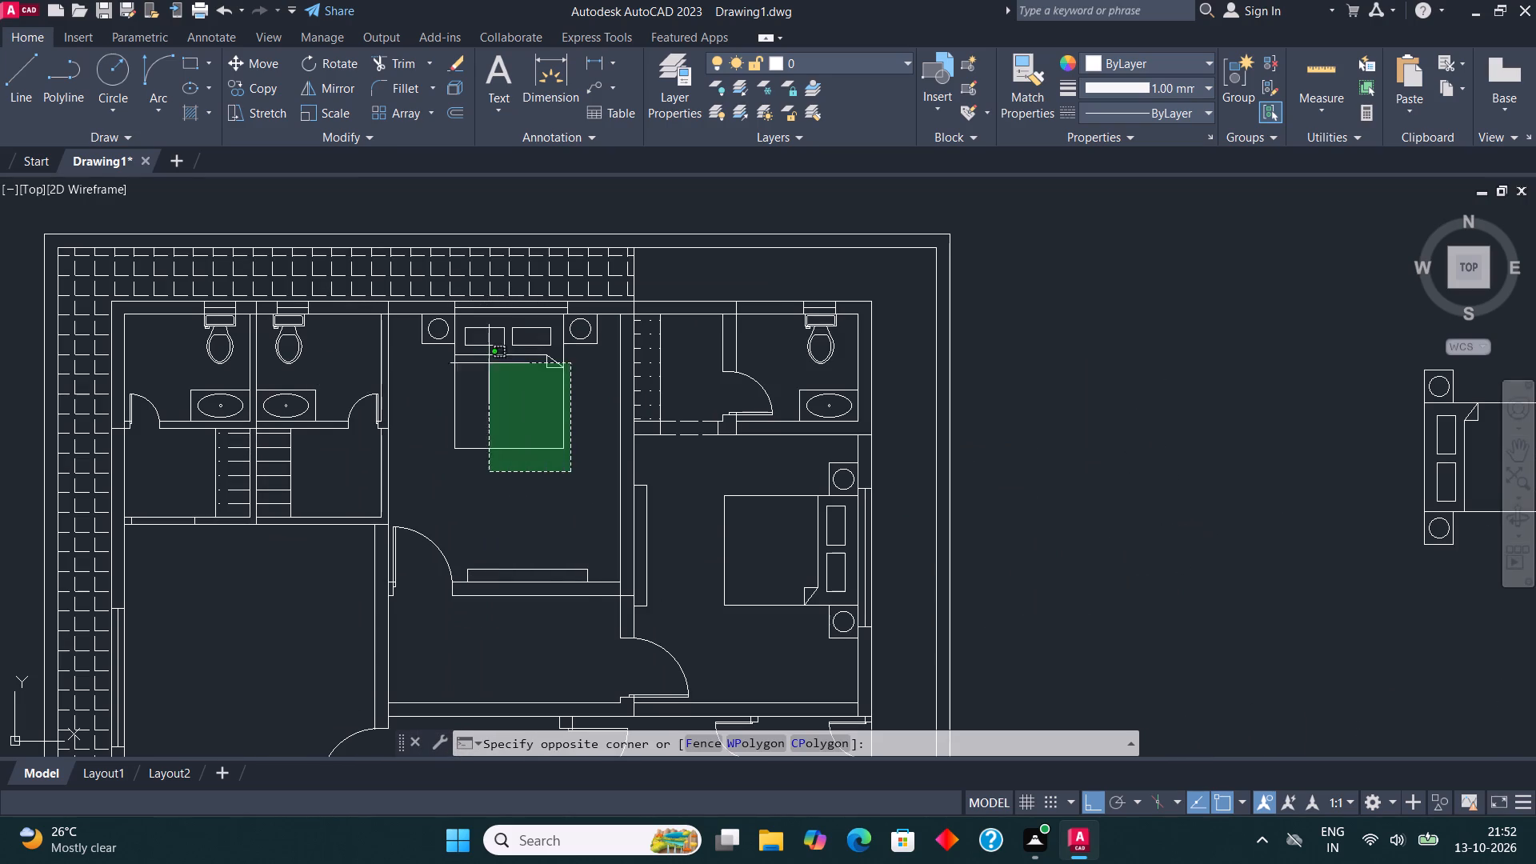
click(426, 327)
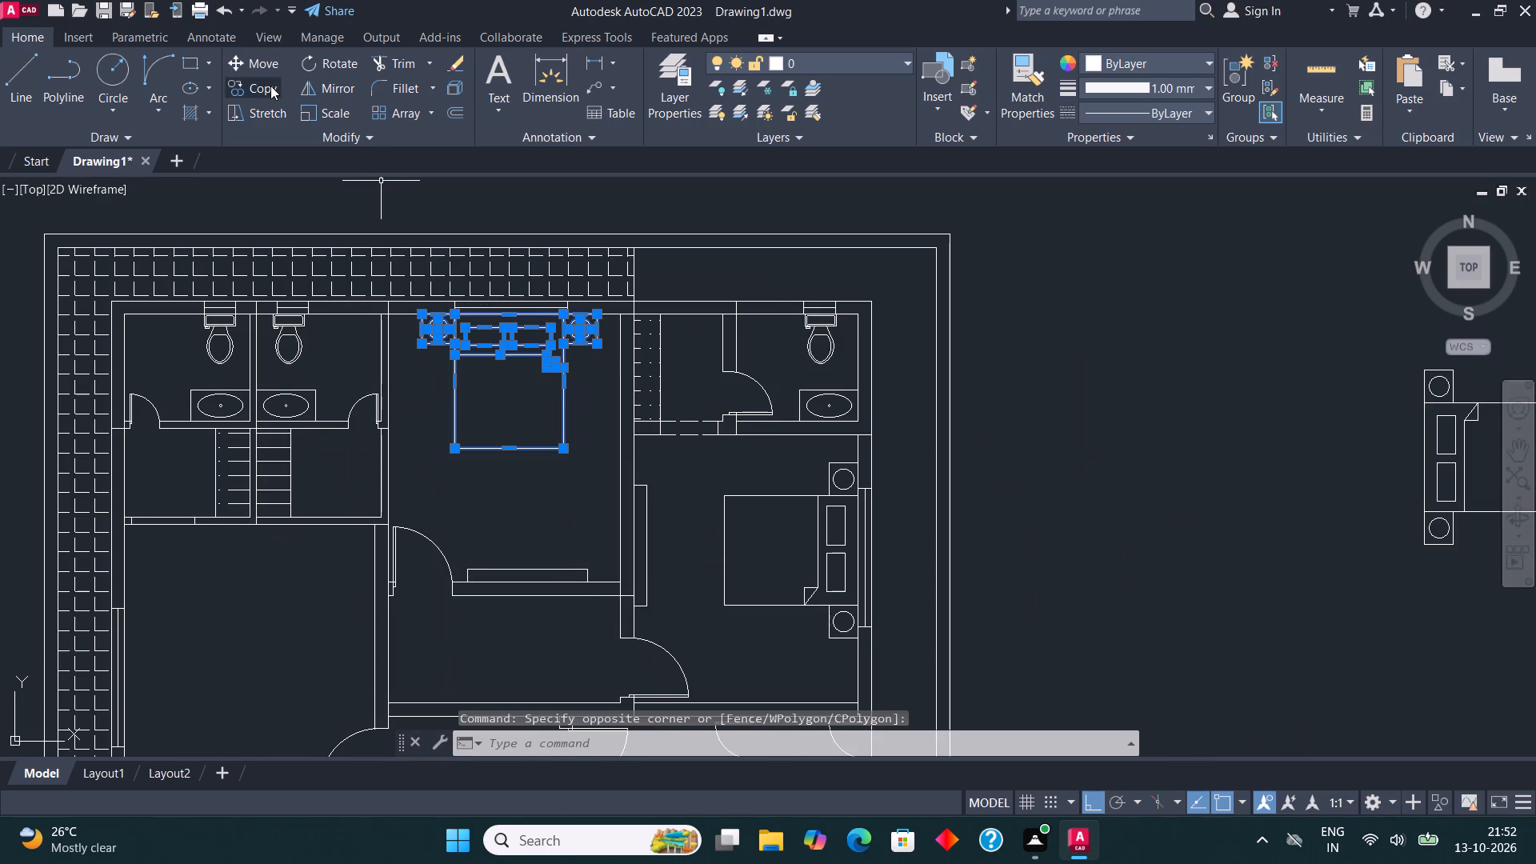
click(270, 86)
click(464, 389)
scroll(376, 396, down, 2)
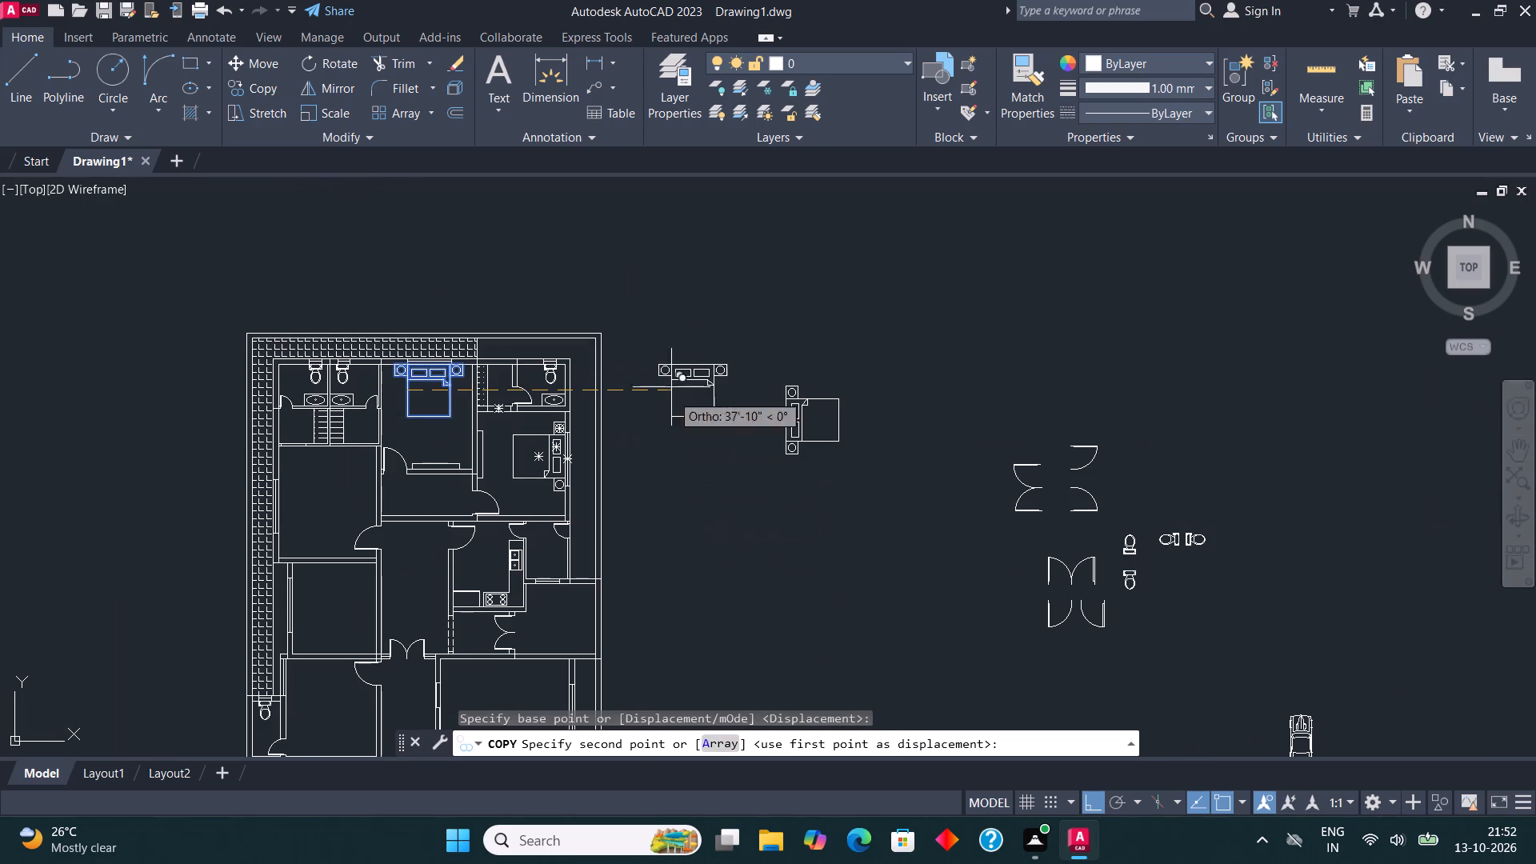
click(683, 327)
scroll(685, 327, up, 2)
key(Escape)
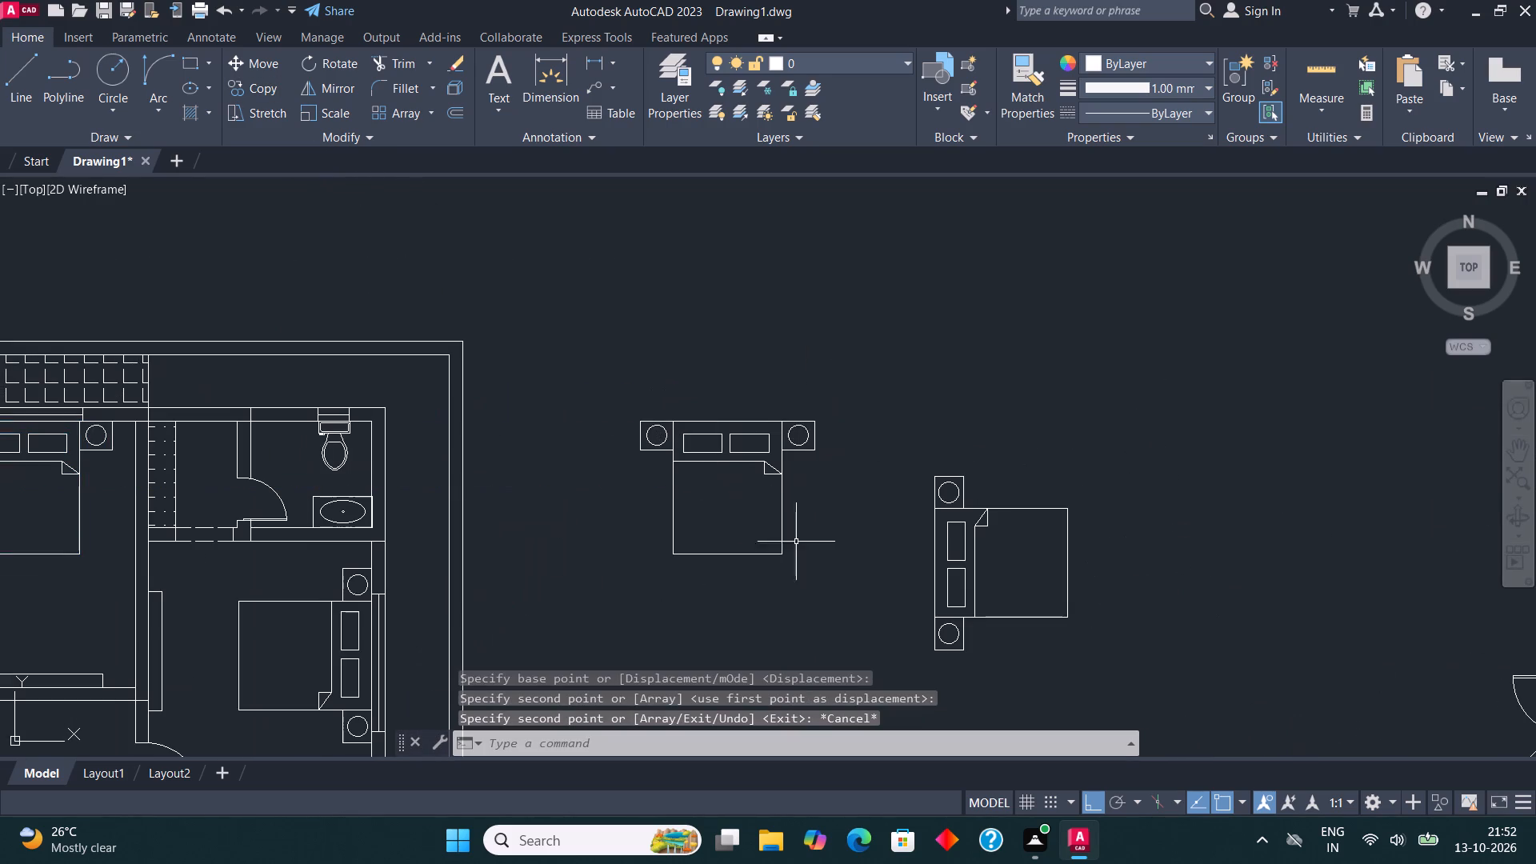
Mirror the new bed set copy across a horizontal line just north of its headboard, keeping the source objects.
drag(833, 593, 827, 582)
click(610, 346)
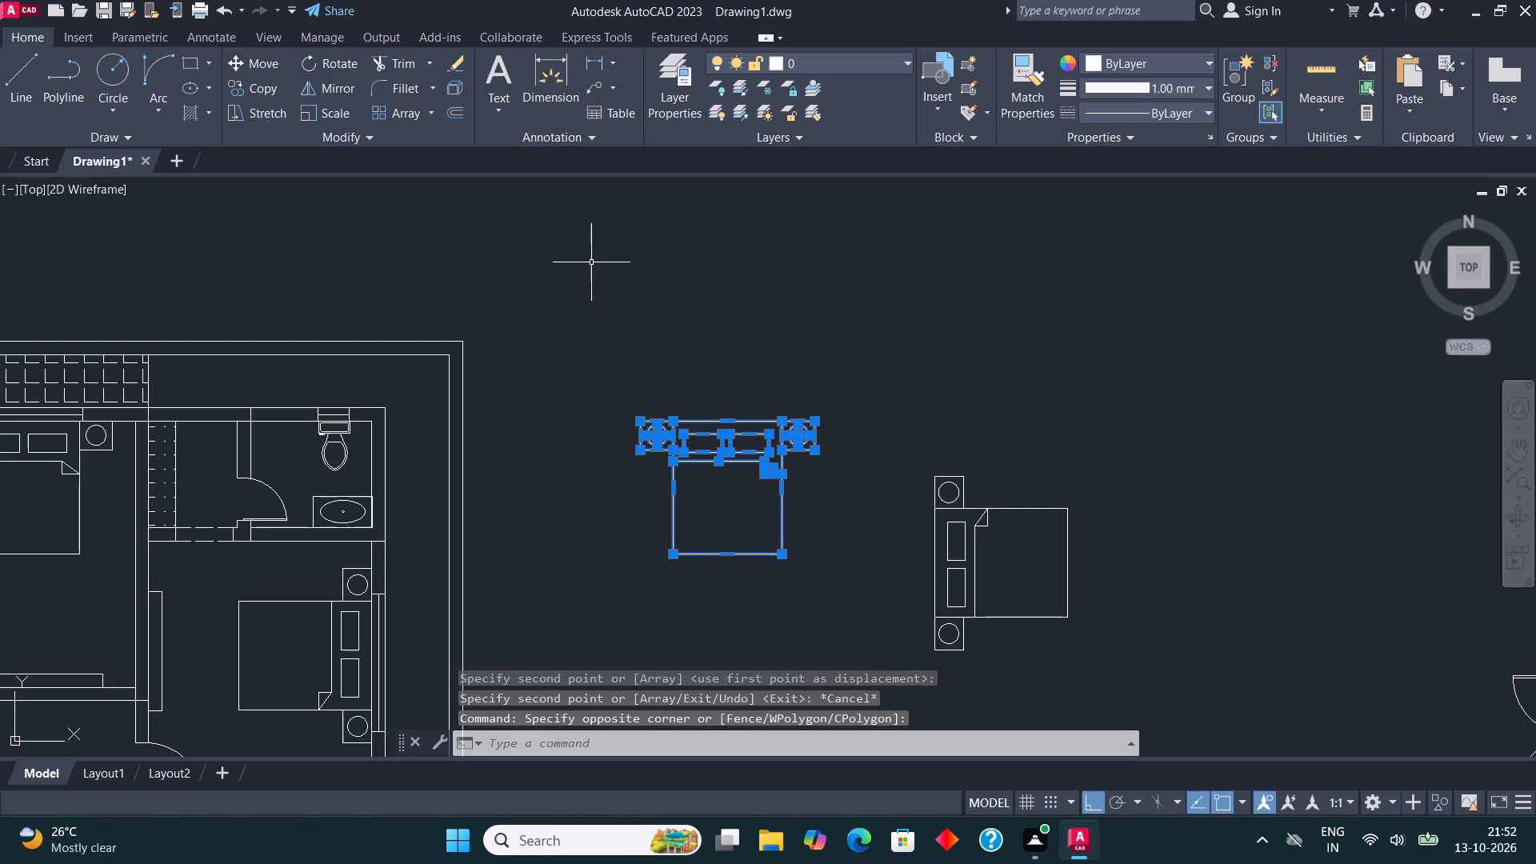
click(337, 83)
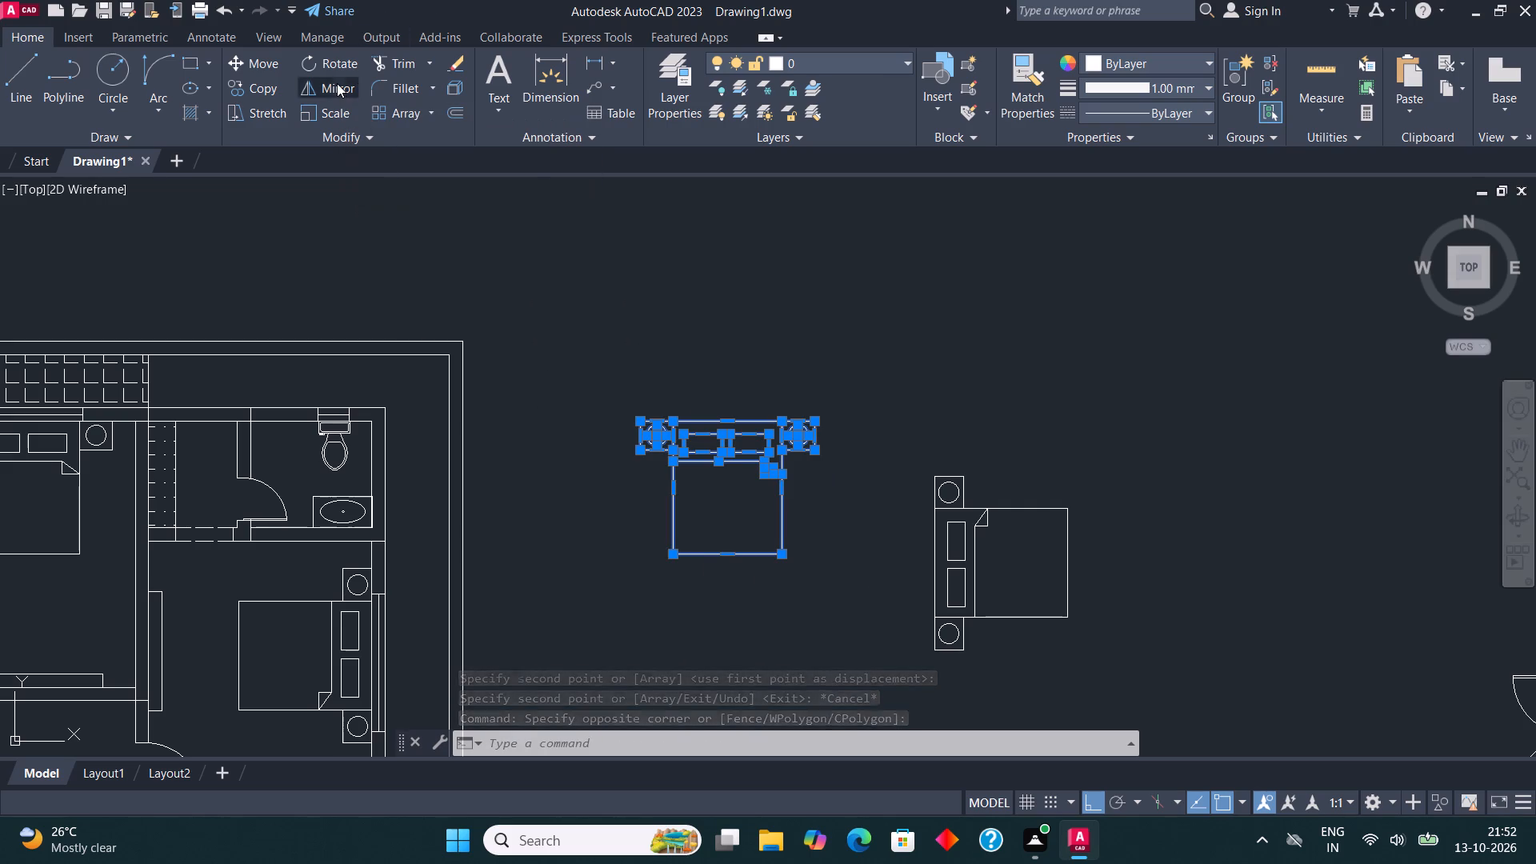
click(718, 368)
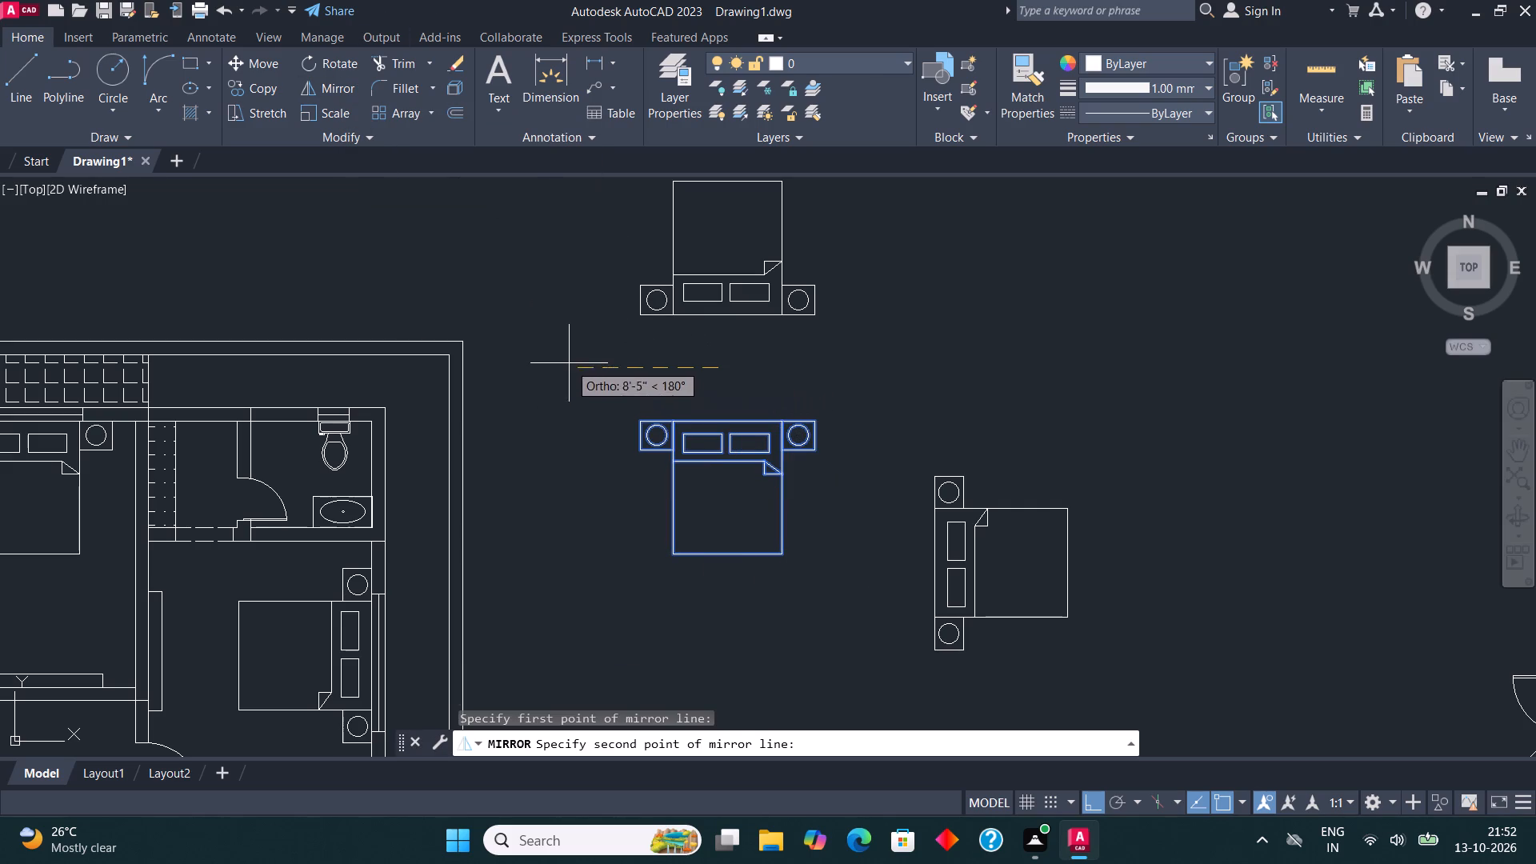
click(569, 363)
click(741, 742)
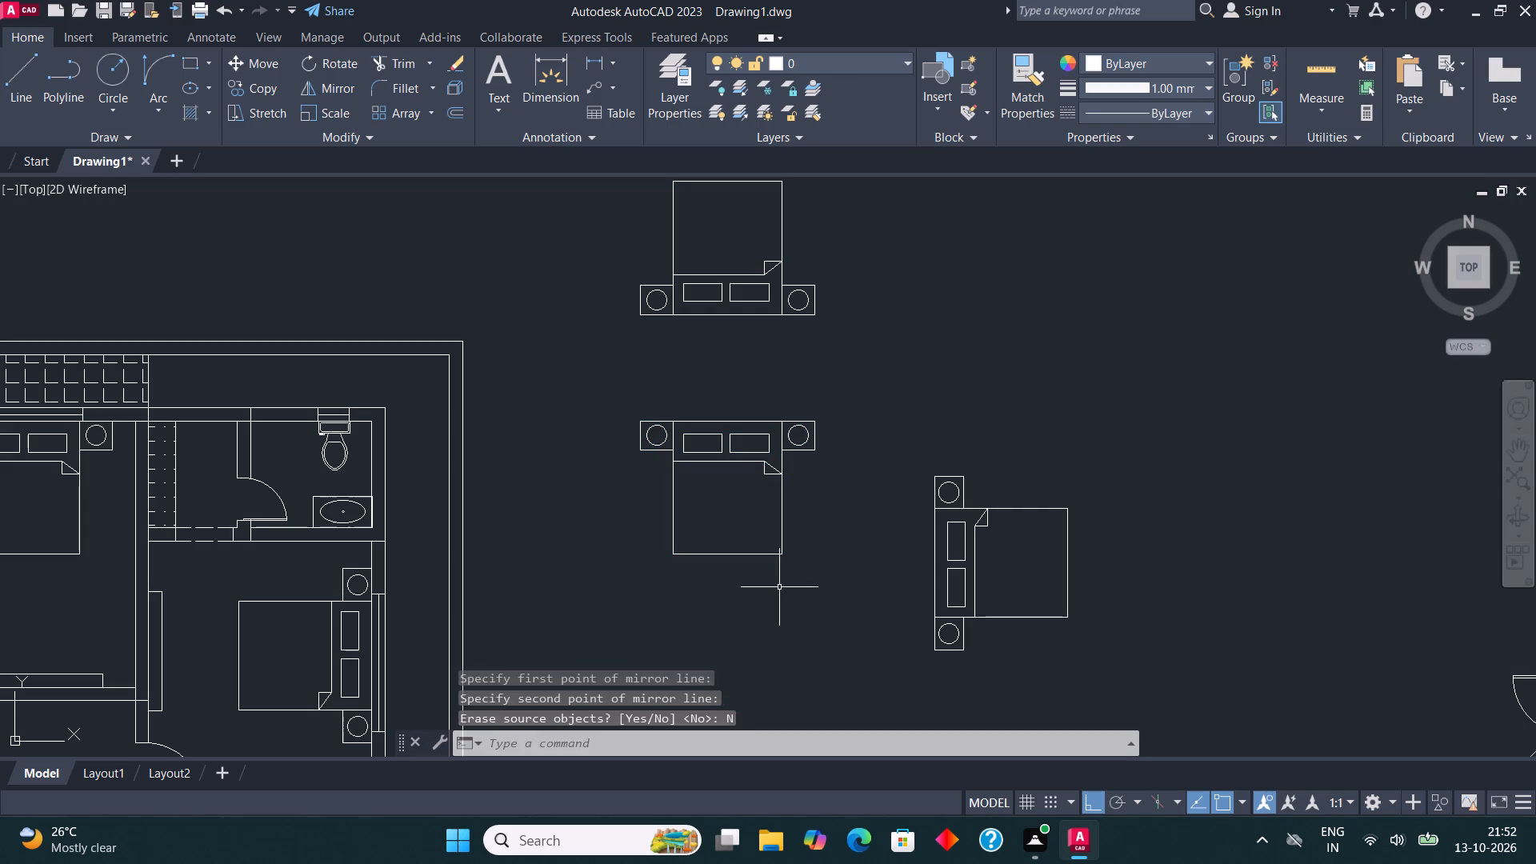
Delete the unmirrored bed set copy south of the mirror line.
click(825, 614)
click(602, 417)
key(Delete)
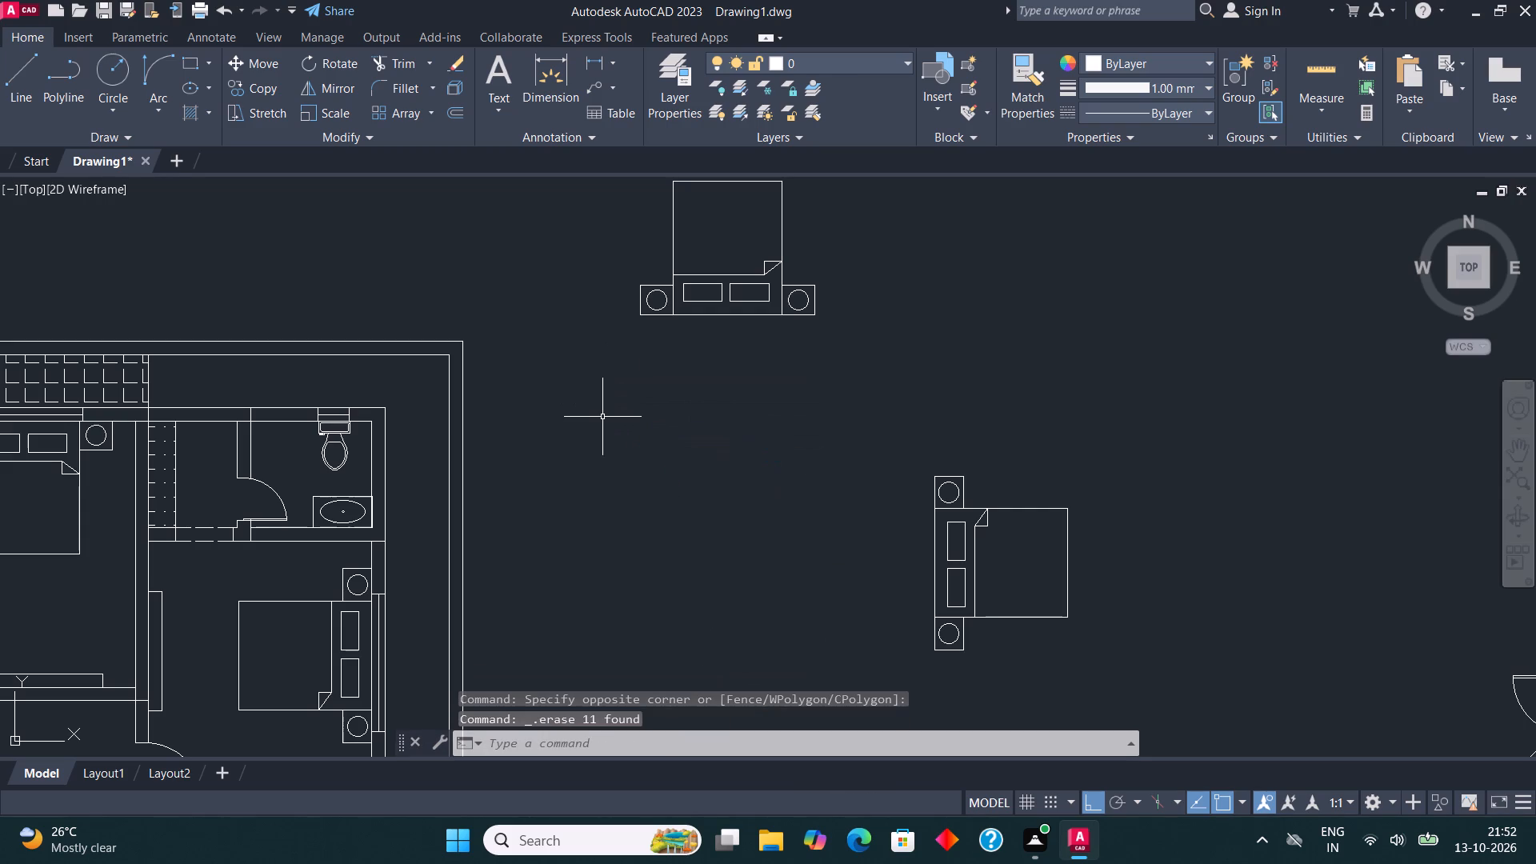
Copy the rotated bed set by its headboard midpoint into the west bedroom, against the inner face of the west wall at the window.
scroll(652, 505, down, 2)
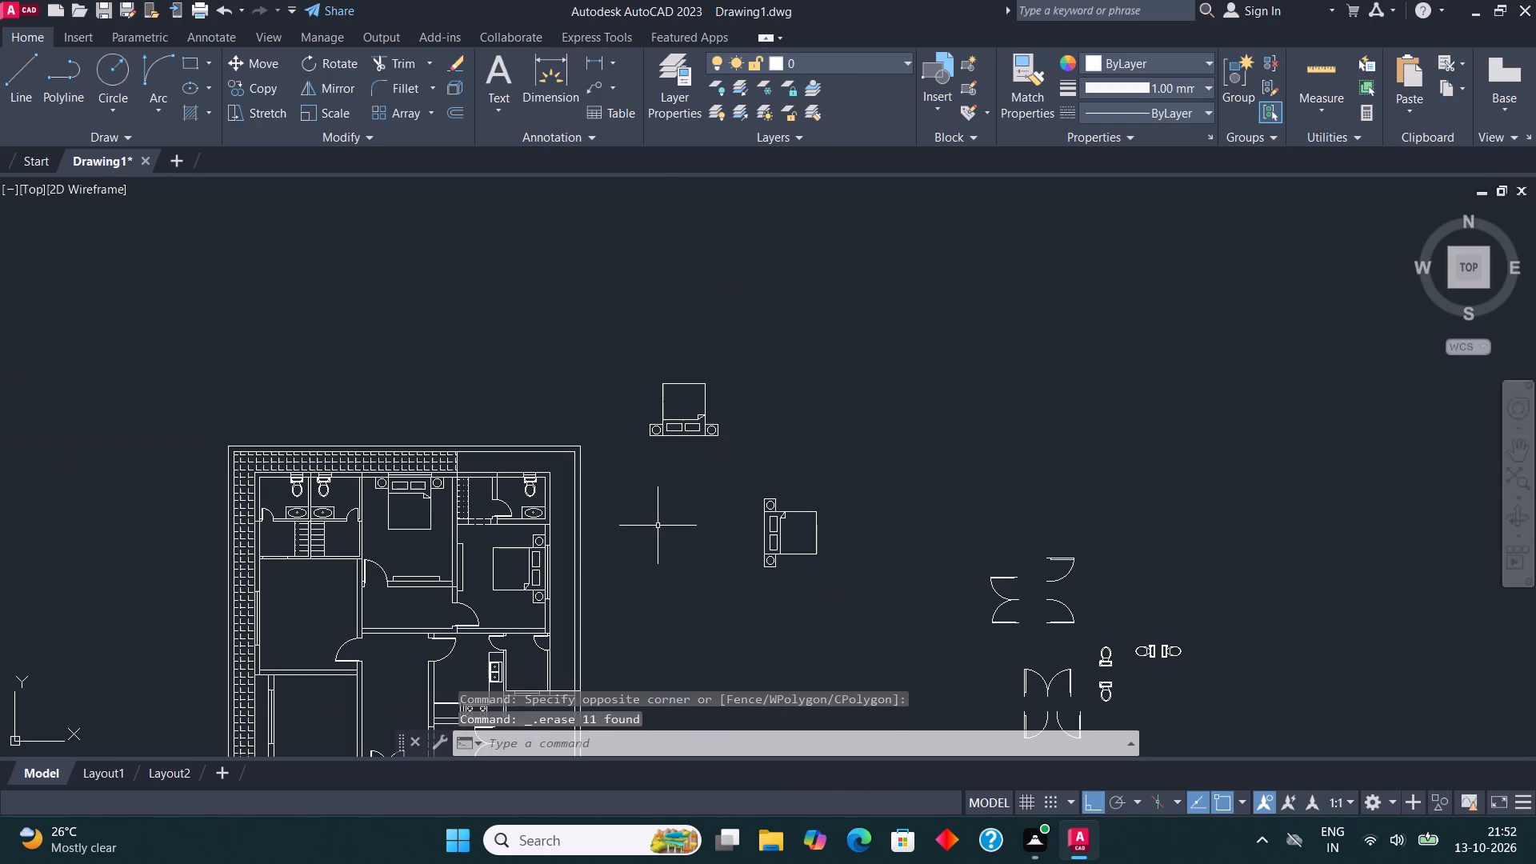
middle_drag(662, 475, 678, 420)
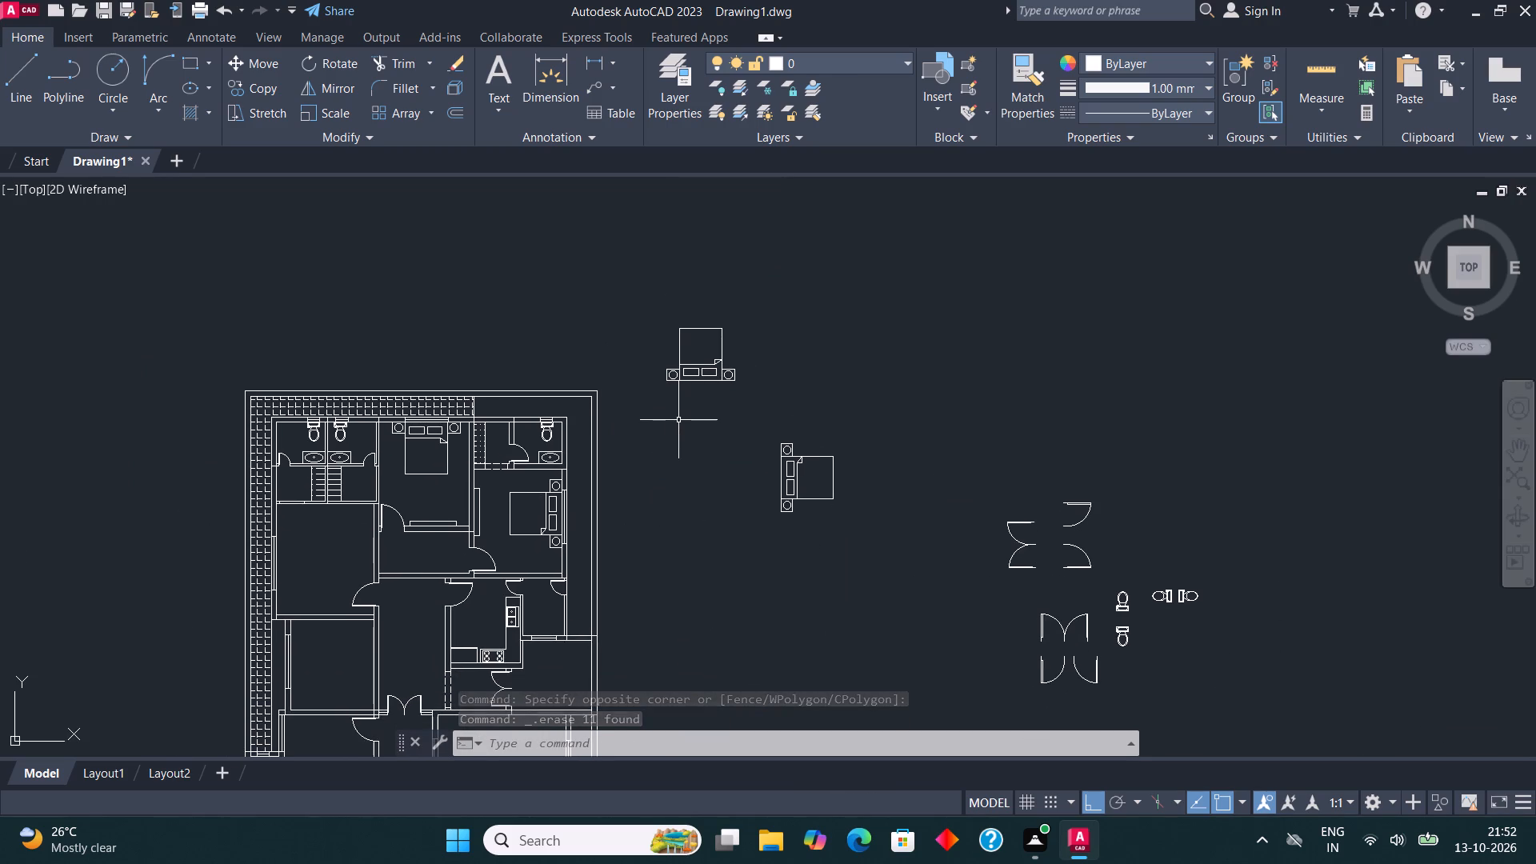
scroll(862, 486, up, 2)
click(802, 602)
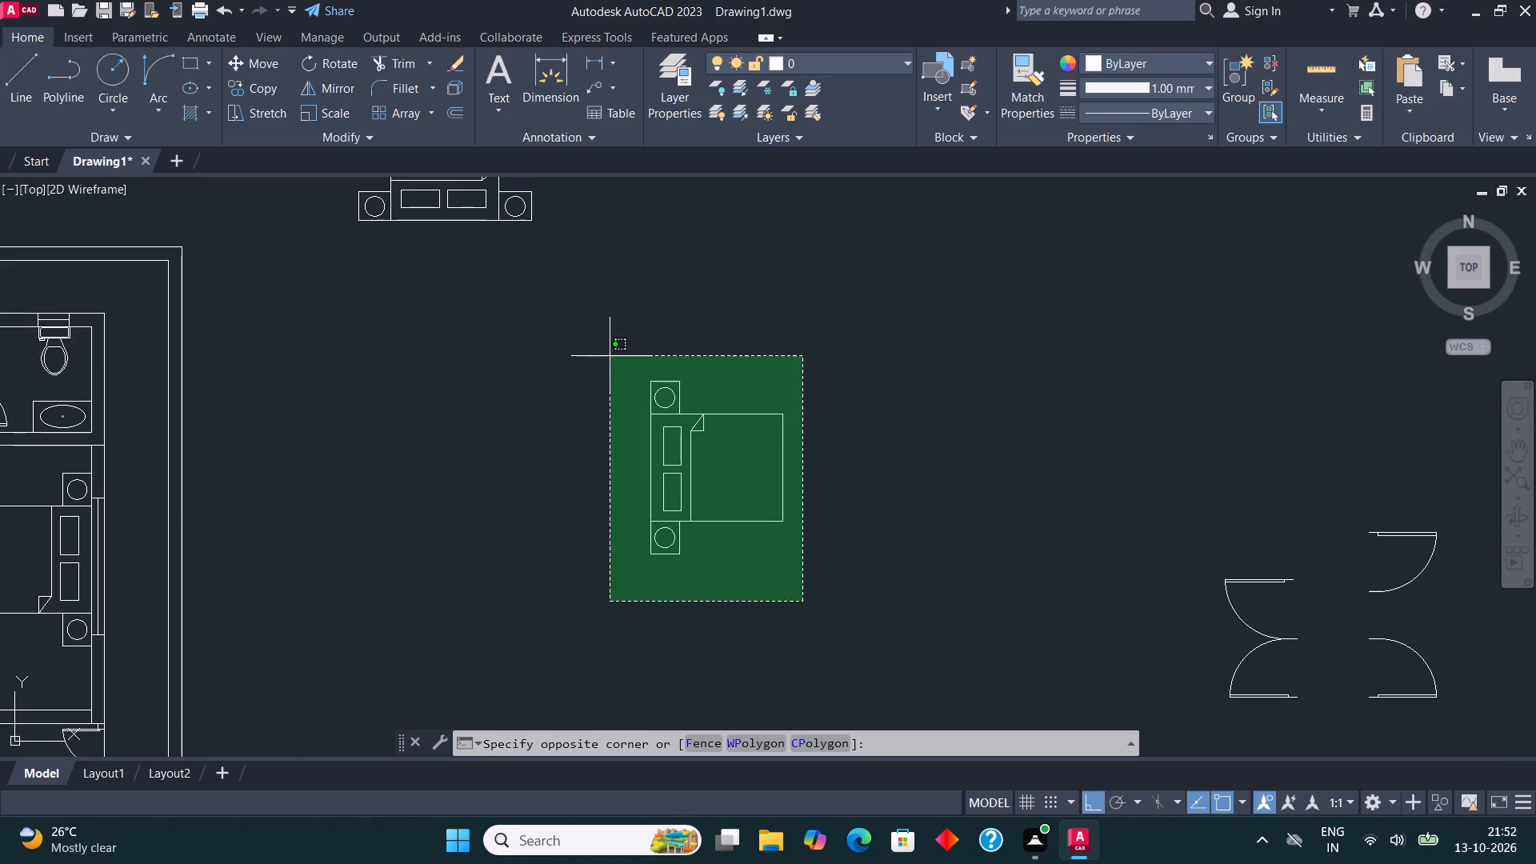
click(610, 354)
click(270, 81)
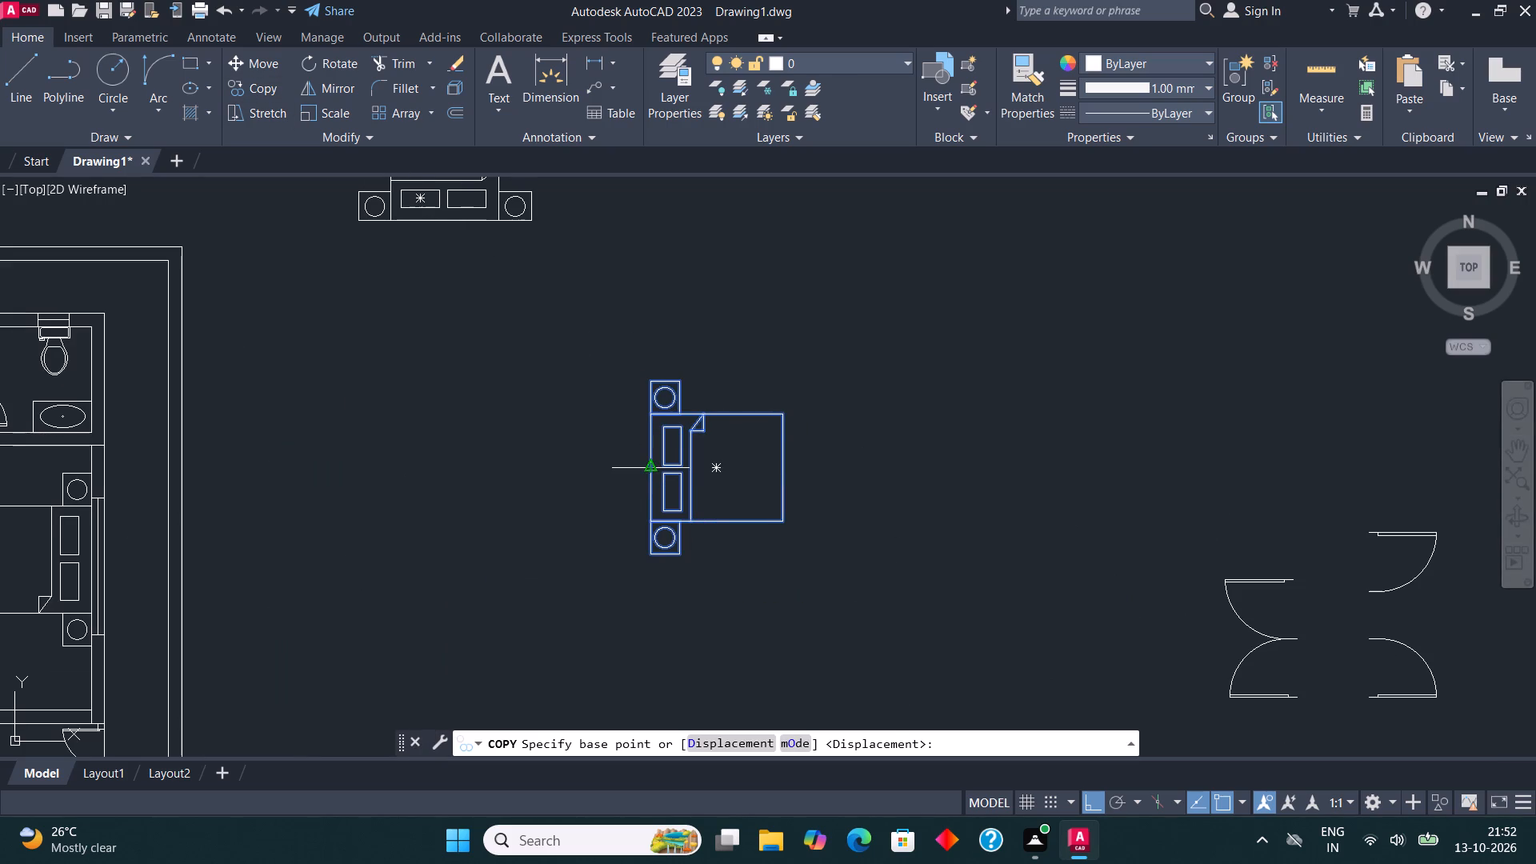
click(651, 470)
key(F8)
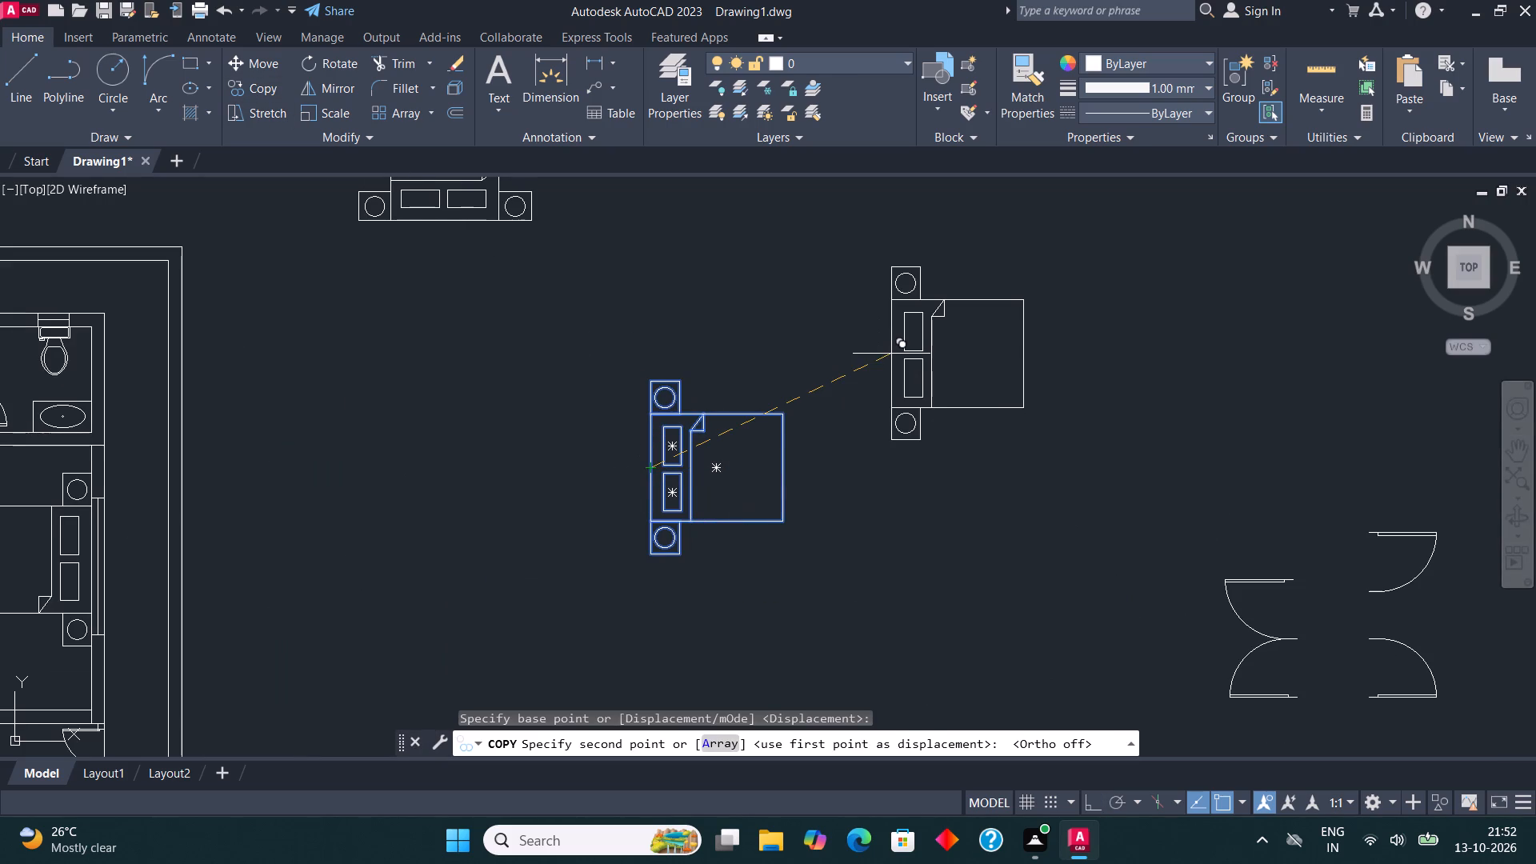
scroll(891, 357, down, 2)
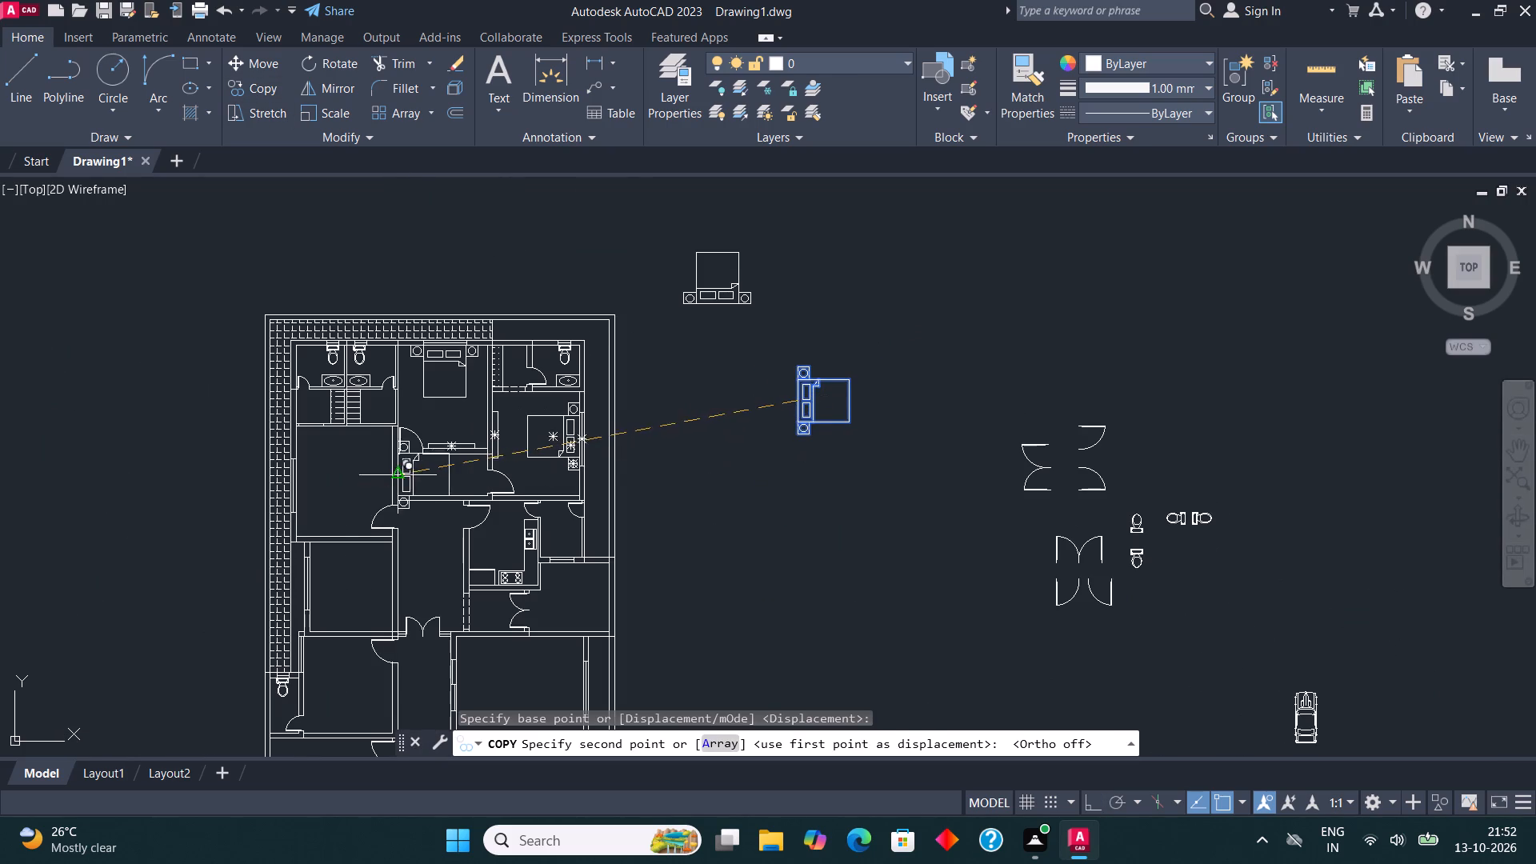
scroll(293, 498, up, 4)
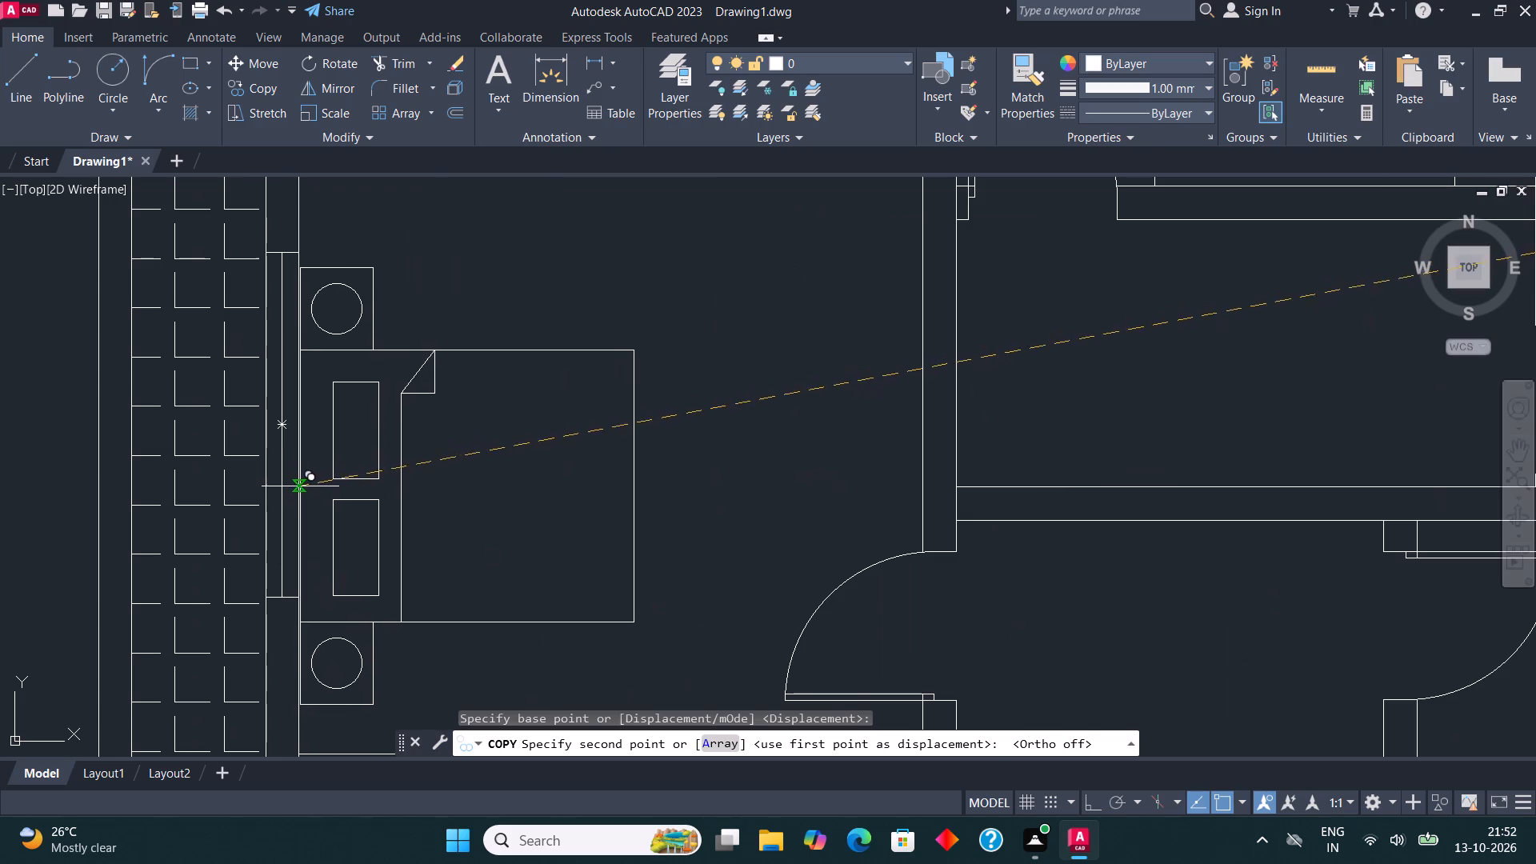
click(302, 478)
scroll(362, 381, down, 3)
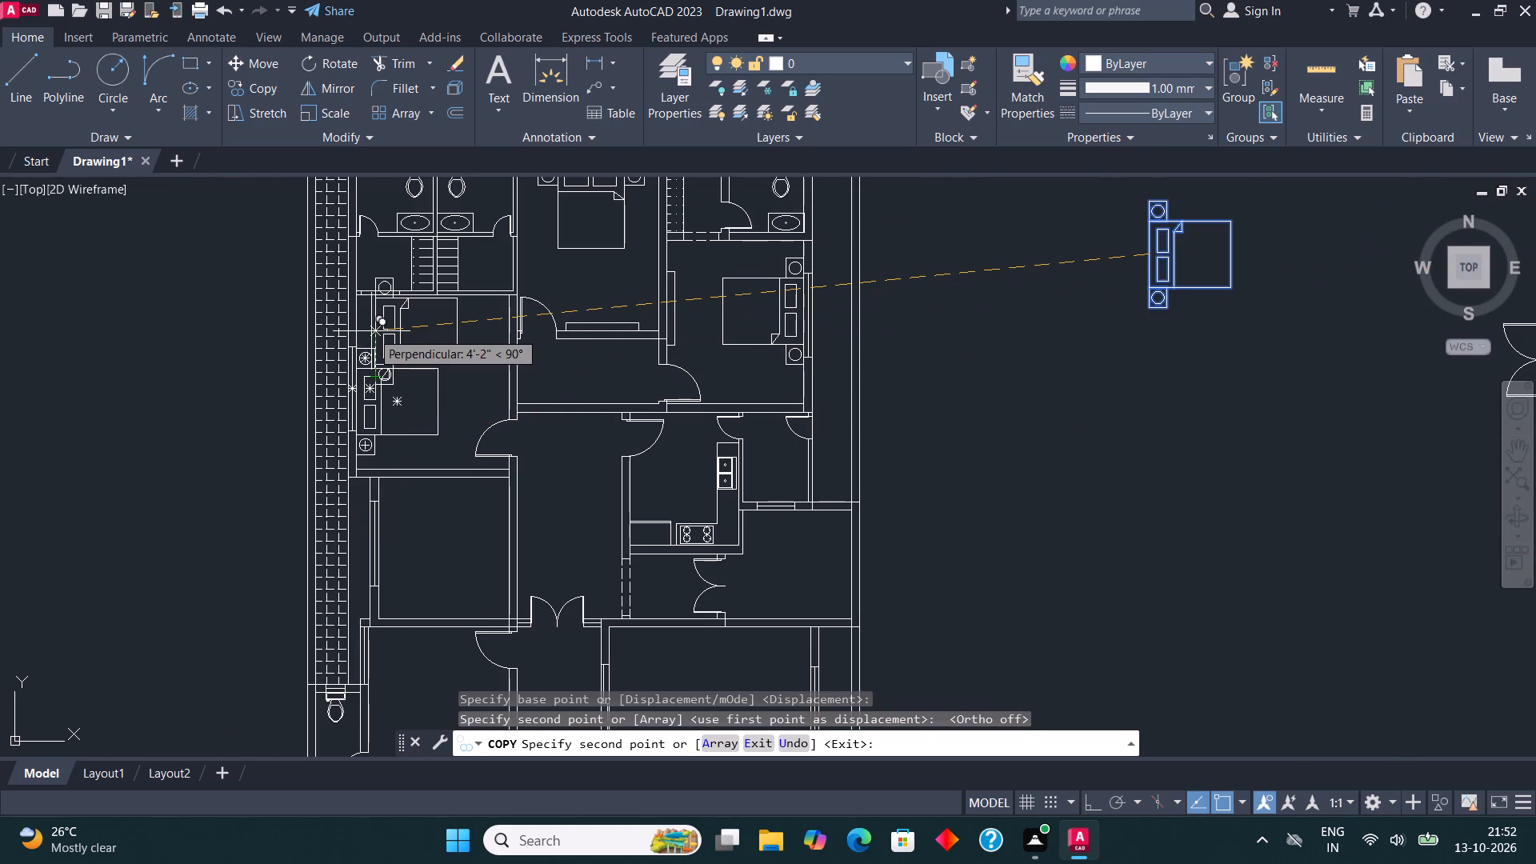
scroll(381, 407, down, 1)
middle_drag(273, 485, 210, 583)
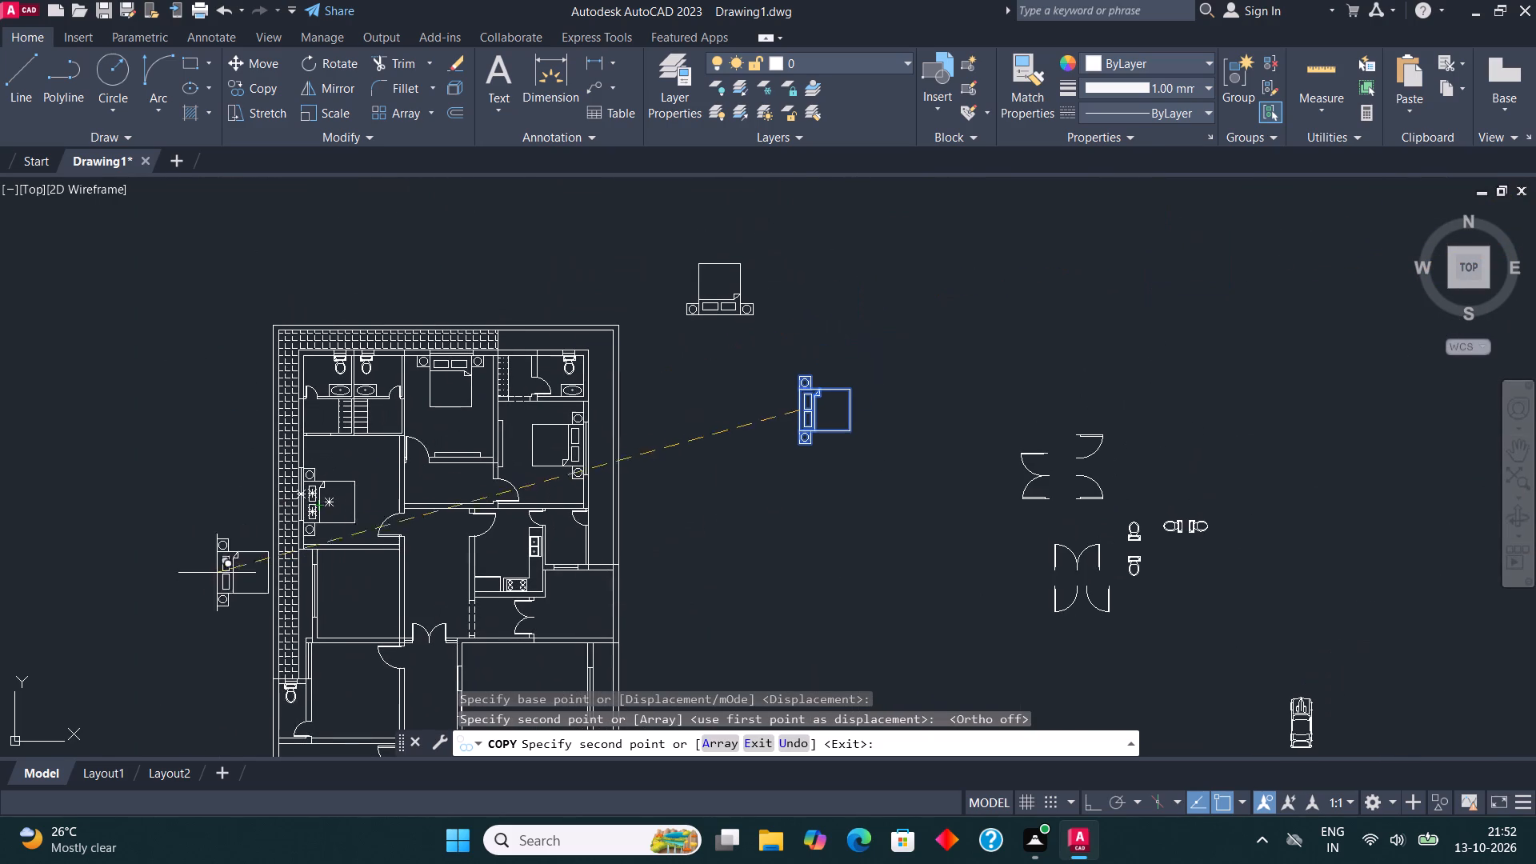
key(Escape)
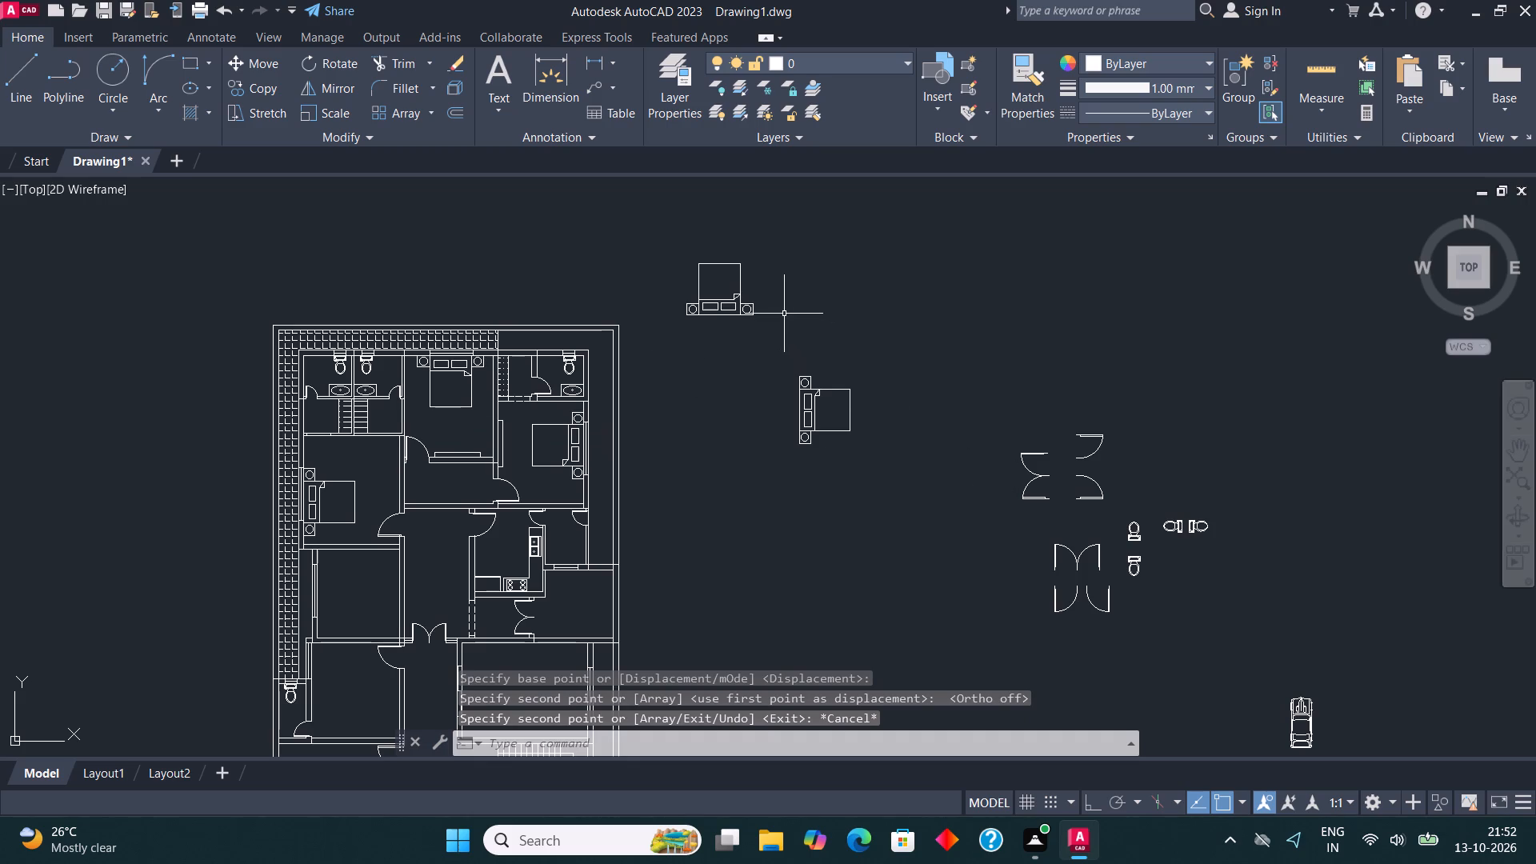
Copy the mirrored bed set by its headboard midpoint into the southwest bedroom with the attached toilet, against the south wall's inner face.
scroll(782, 312, up, 1)
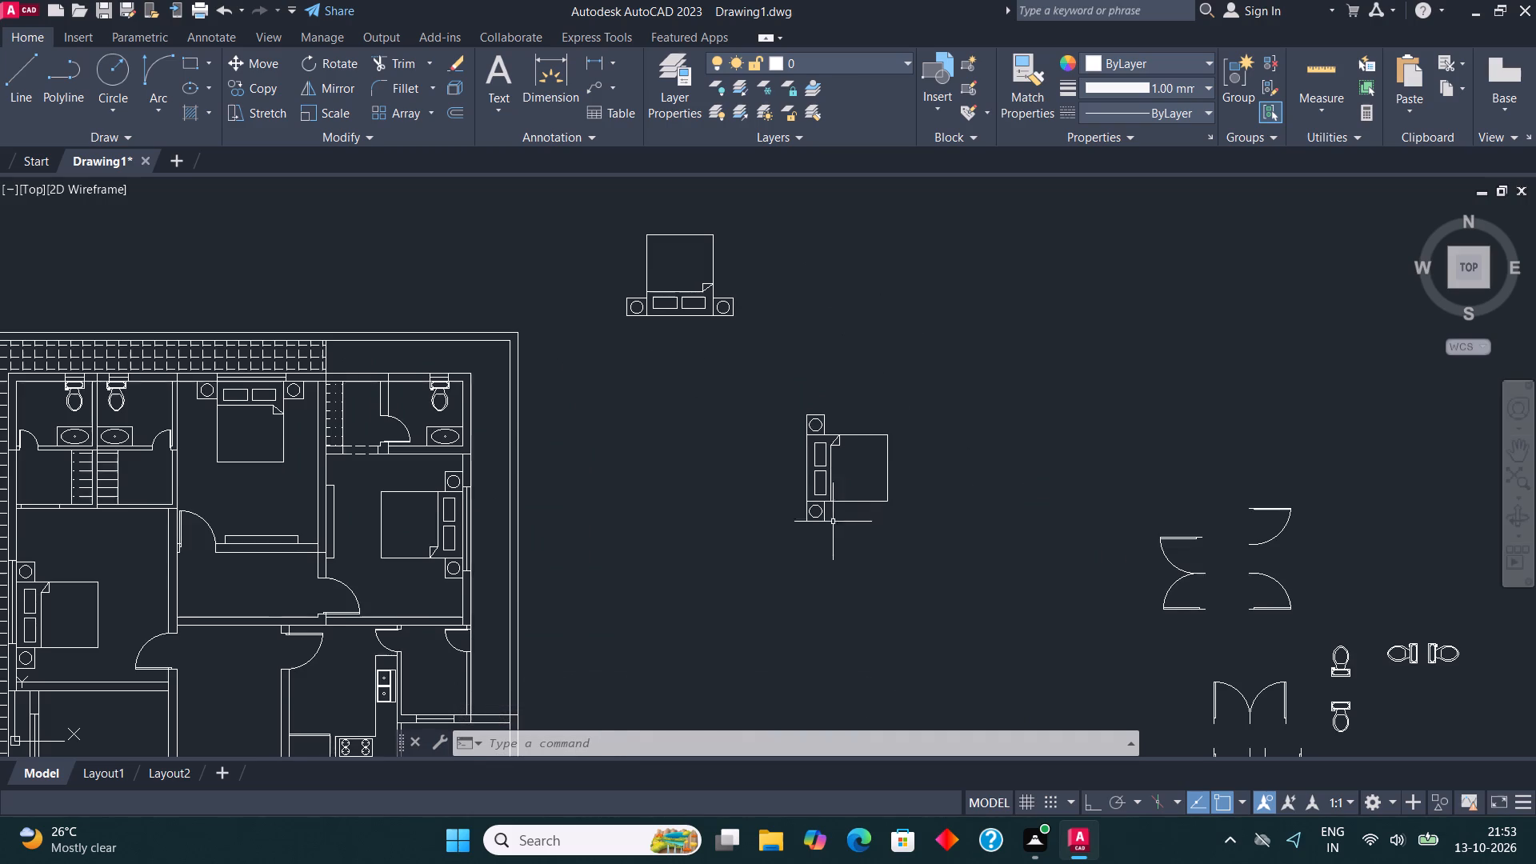
scroll(821, 539, down, 1)
middle_drag(770, 525, 797, 349)
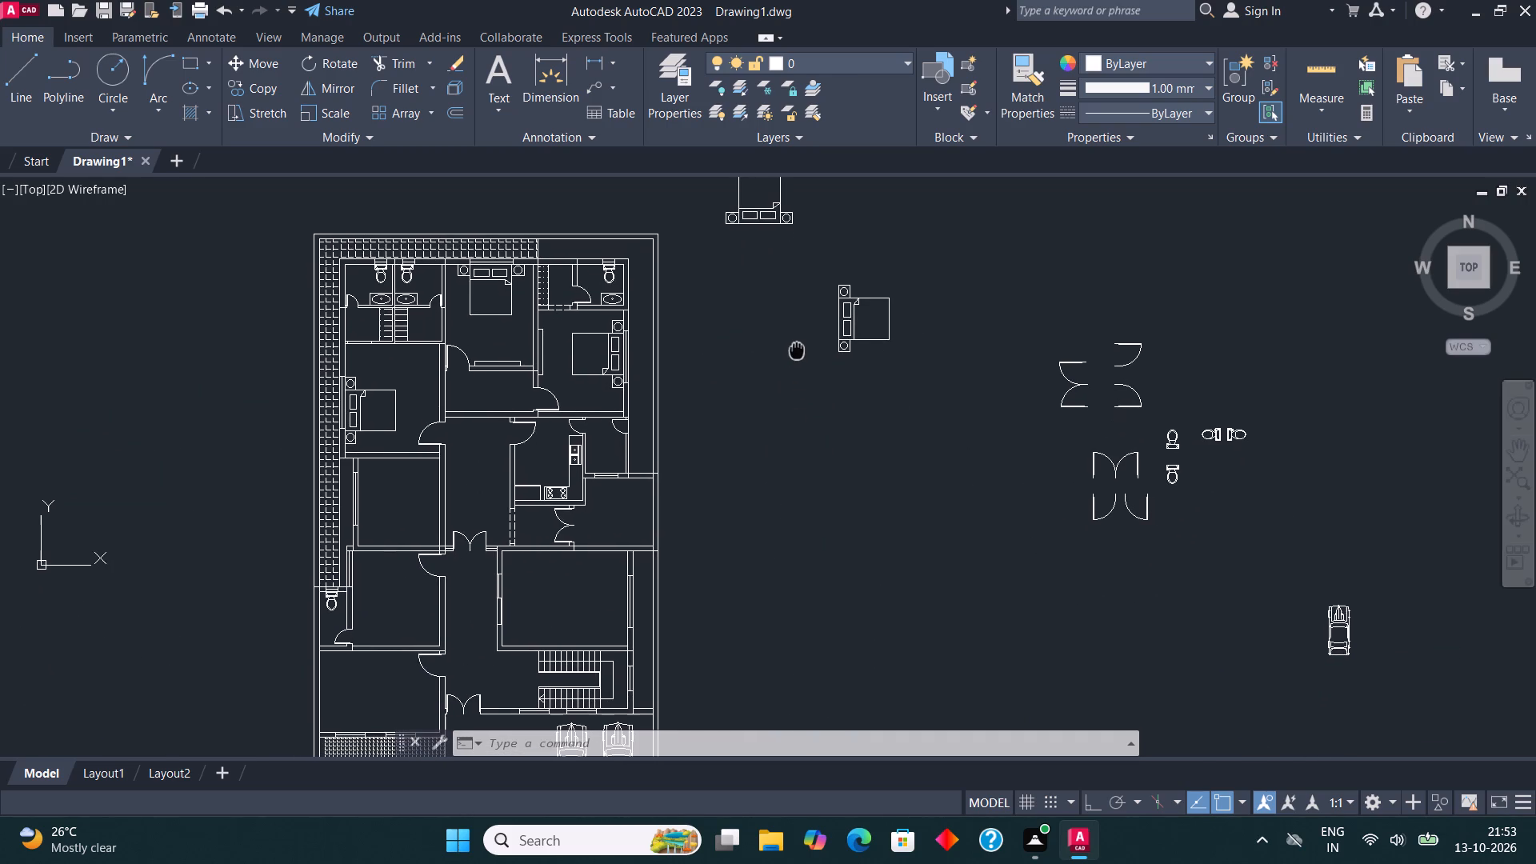
middle_drag(797, 349, 829, 286)
middle_drag(830, 286, 817, 574)
click(832, 488)
click(745, 337)
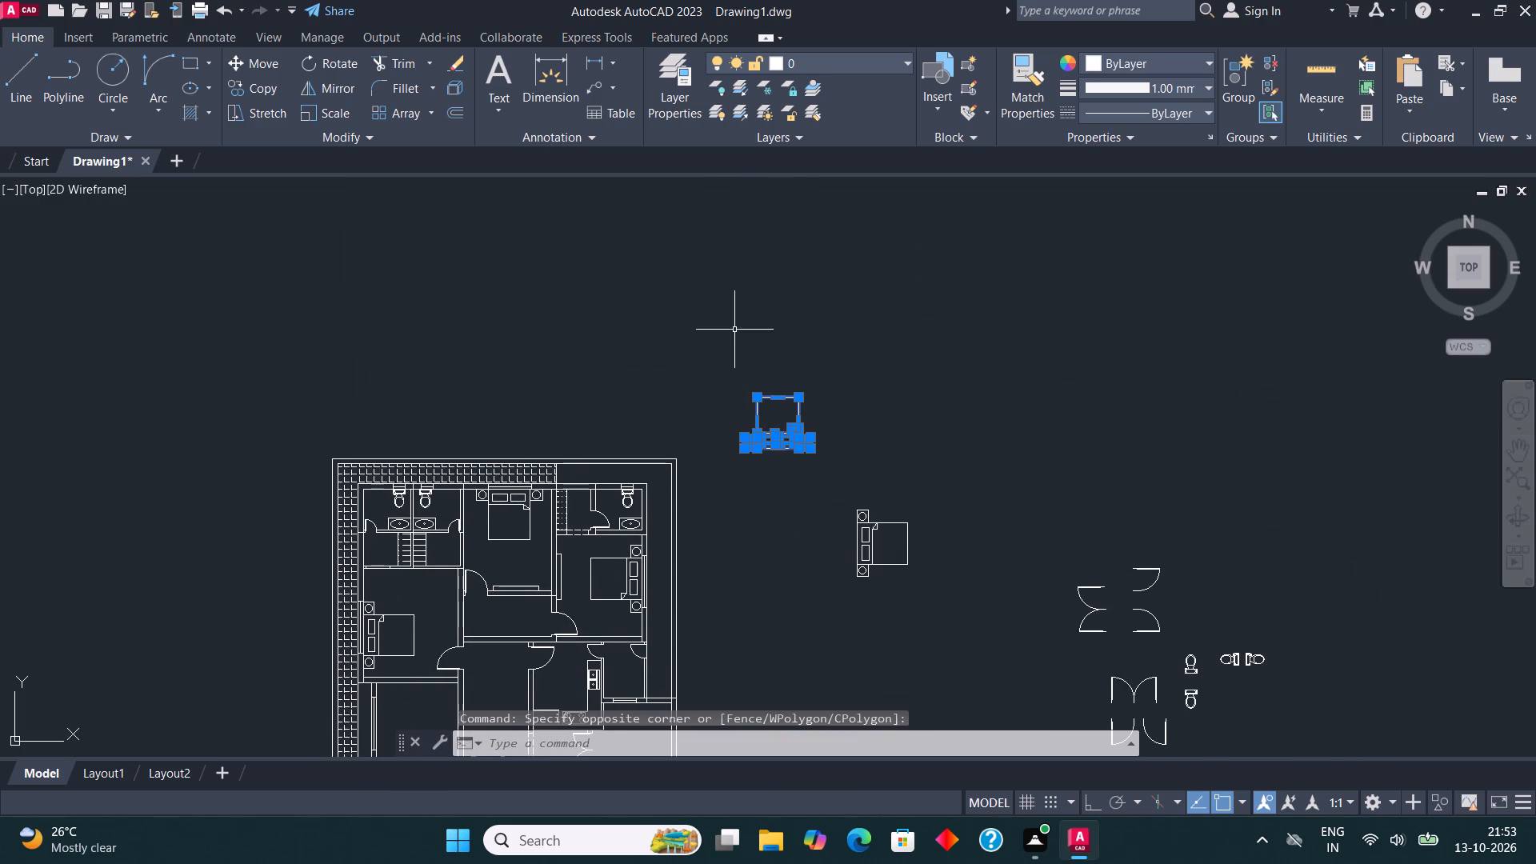
click(265, 89)
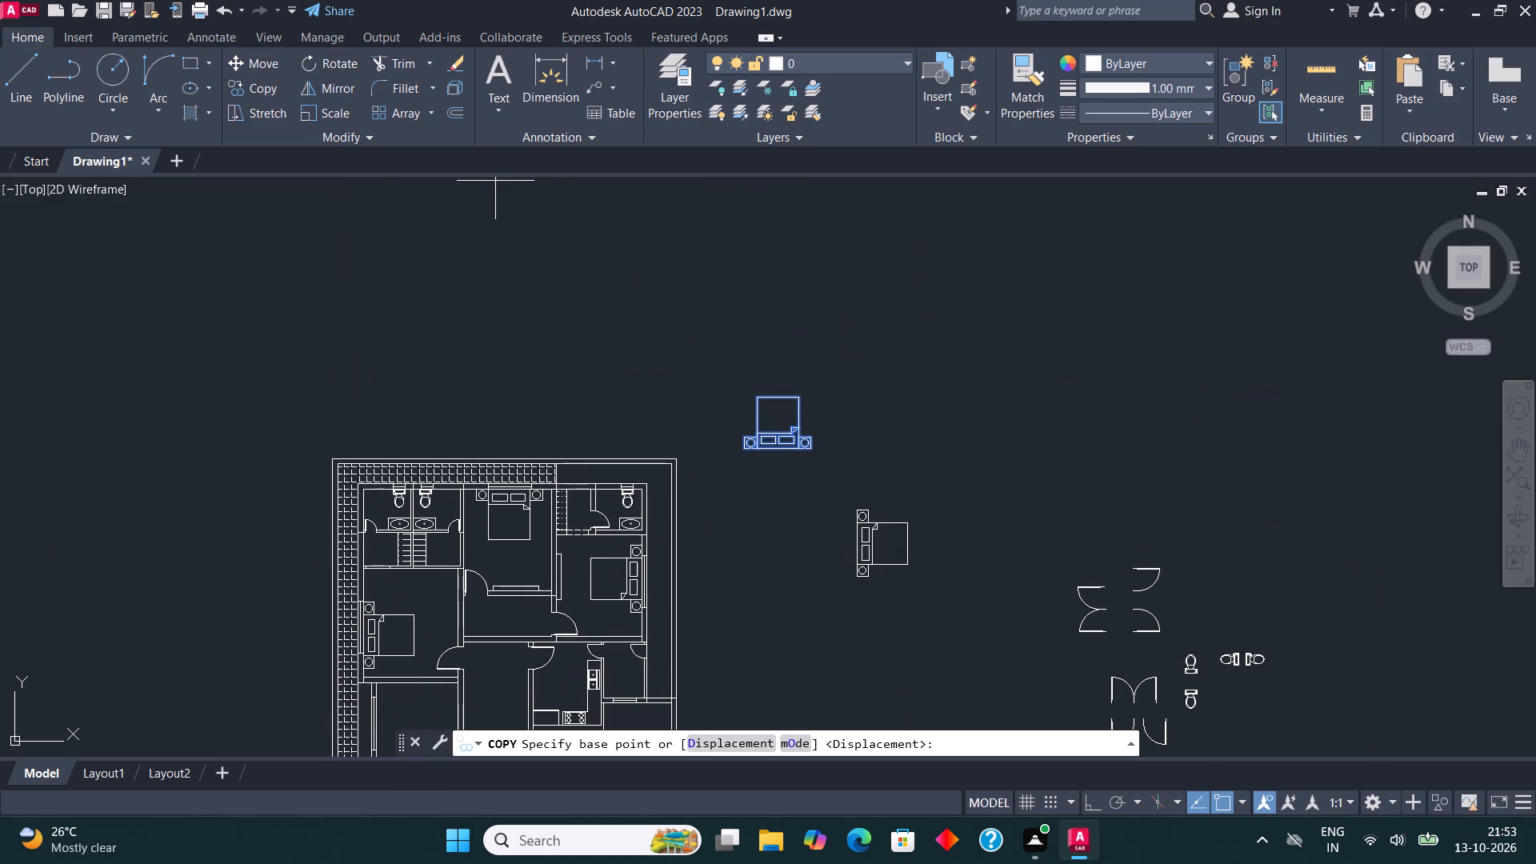
scroll(756, 465, up, 3)
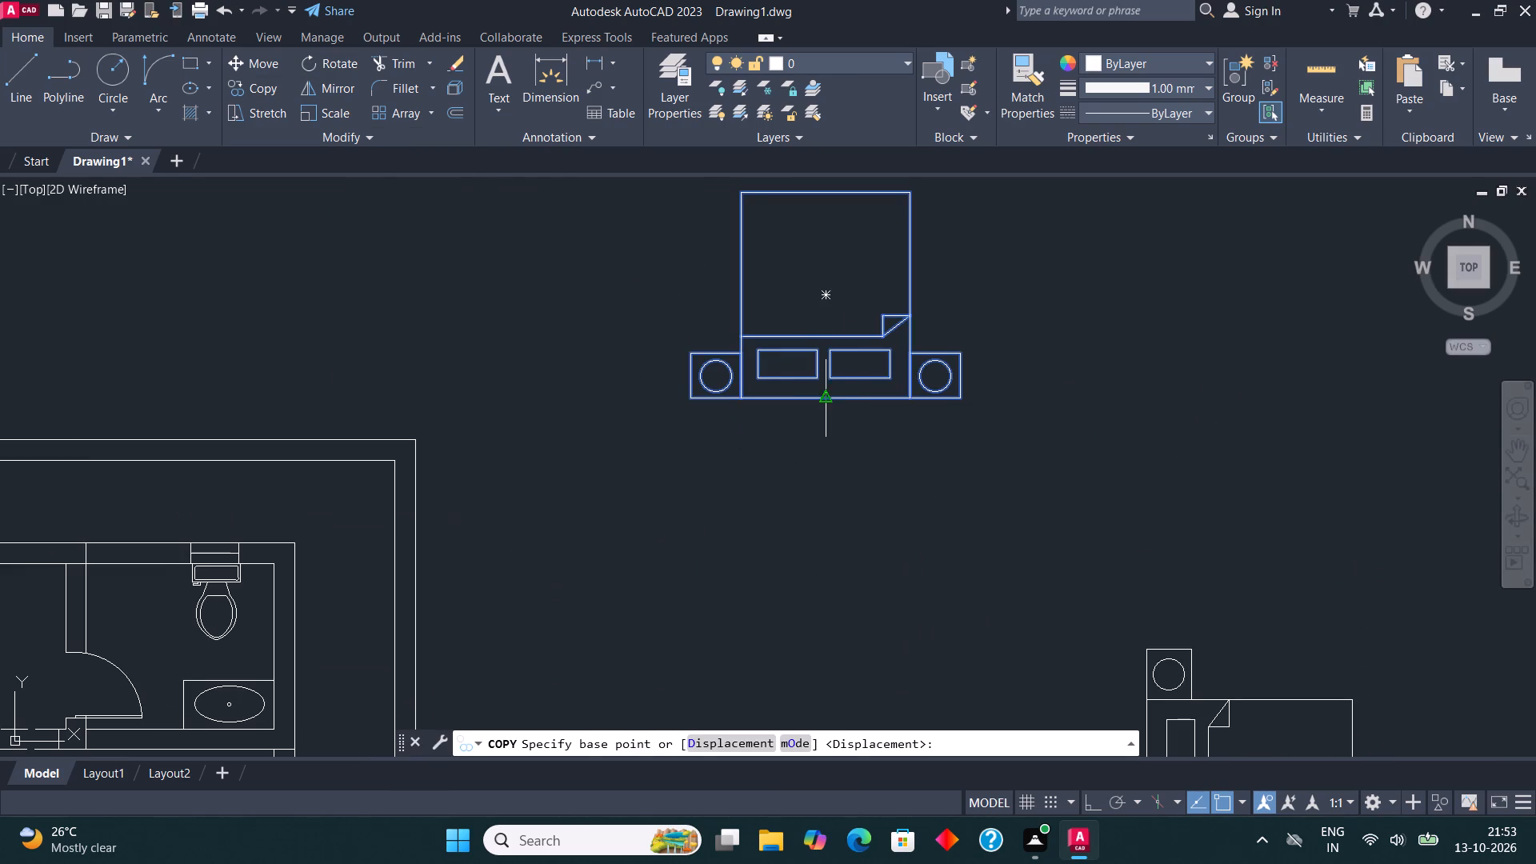
click(829, 398)
scroll(894, 334, down, 4)
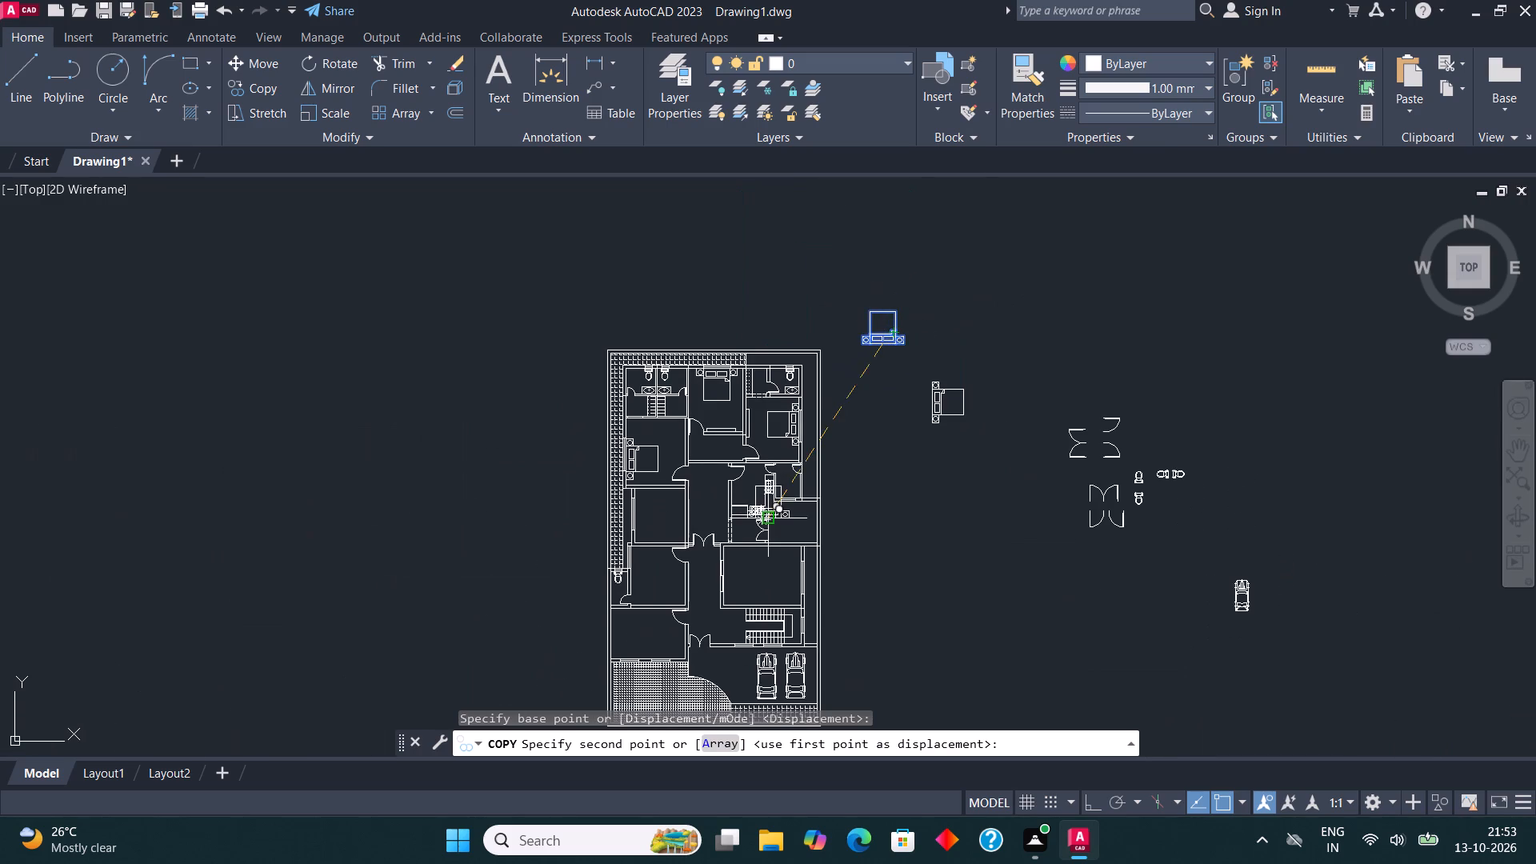
middle_drag(760, 522, 754, 443)
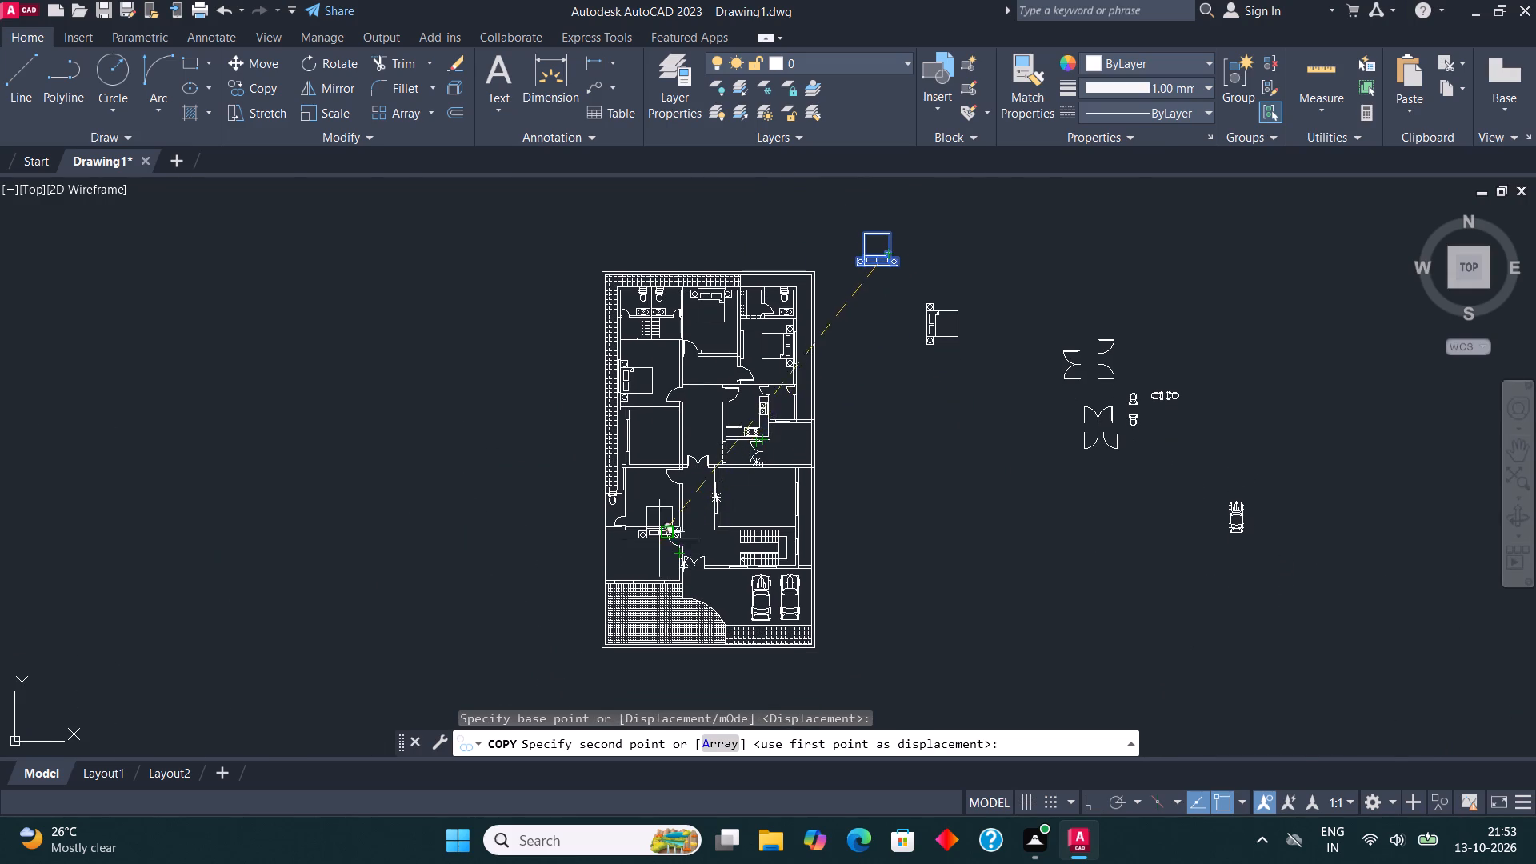
scroll(654, 527, up, 4)
click(642, 526)
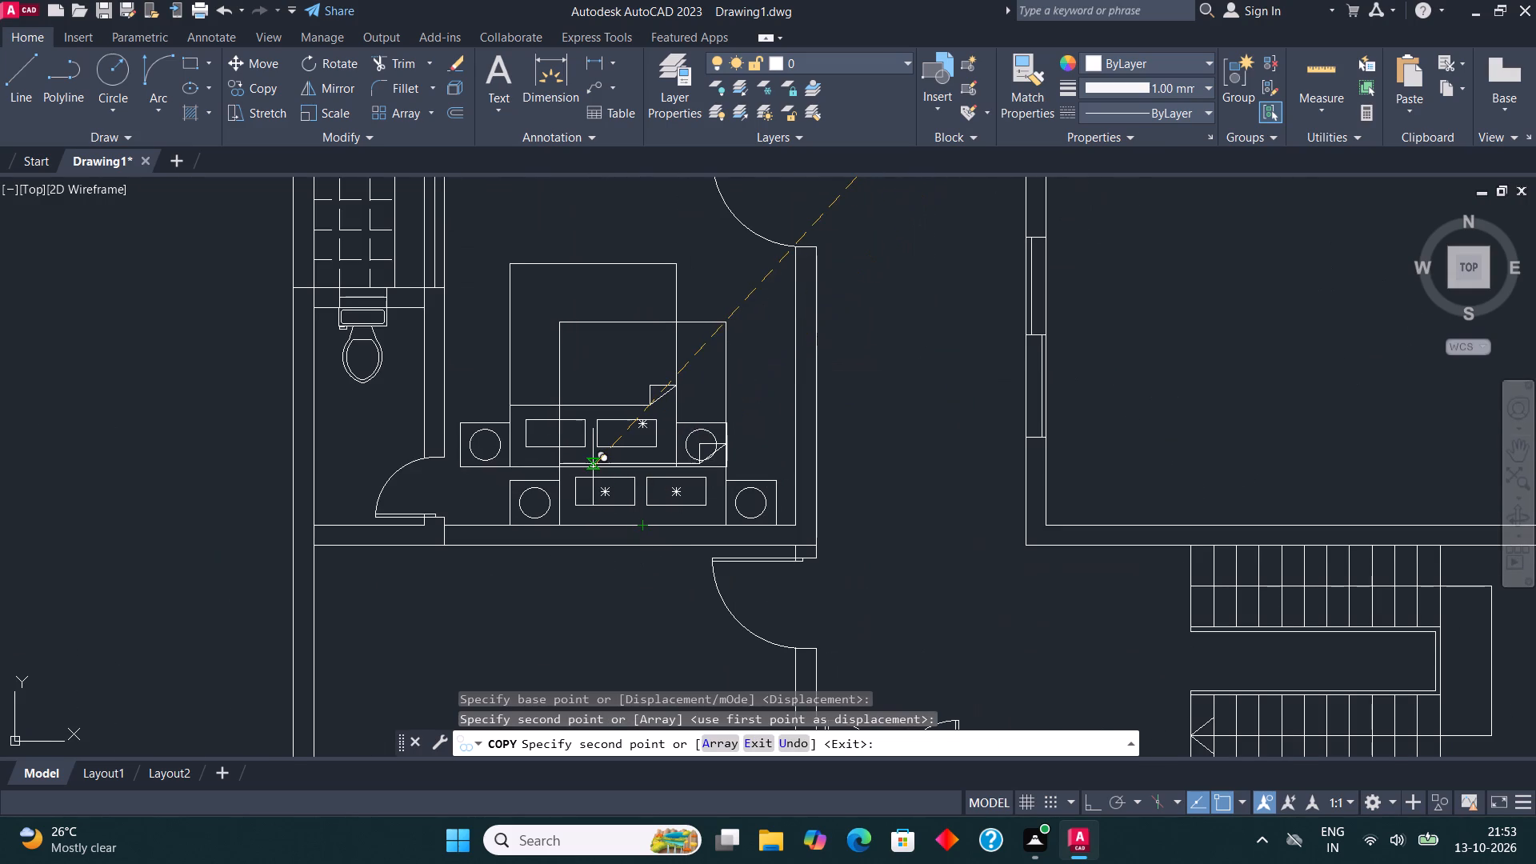
key(Escape)
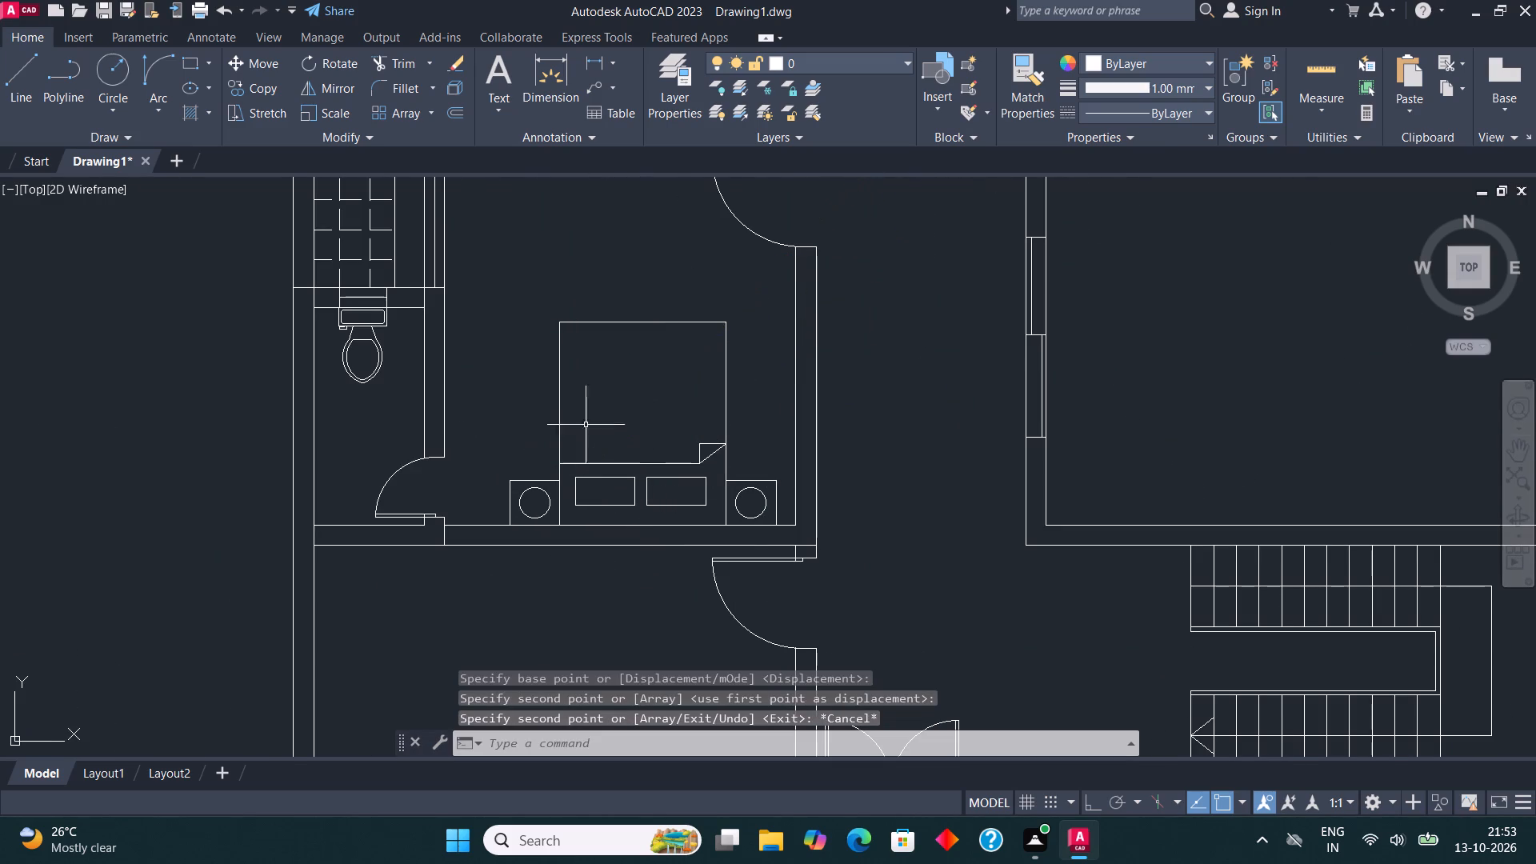
Draw a narrow north-south rectangle in the front room north of the tiled area, alongside its east wall and south of the door.
scroll(623, 426, down, 2)
middle_drag(581, 542, 582, 454)
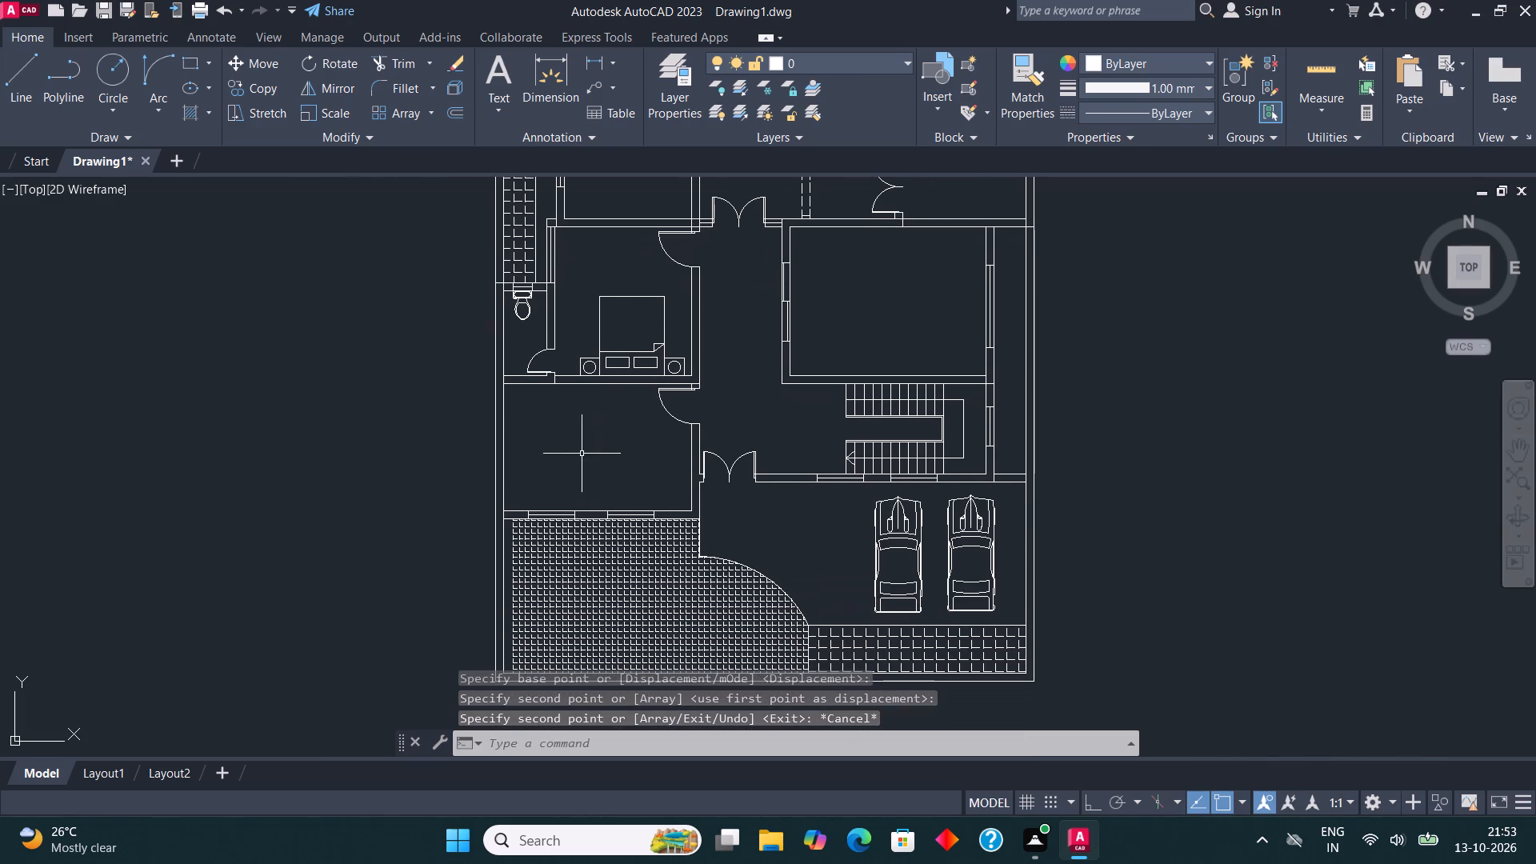
scroll(606, 524, up, 2)
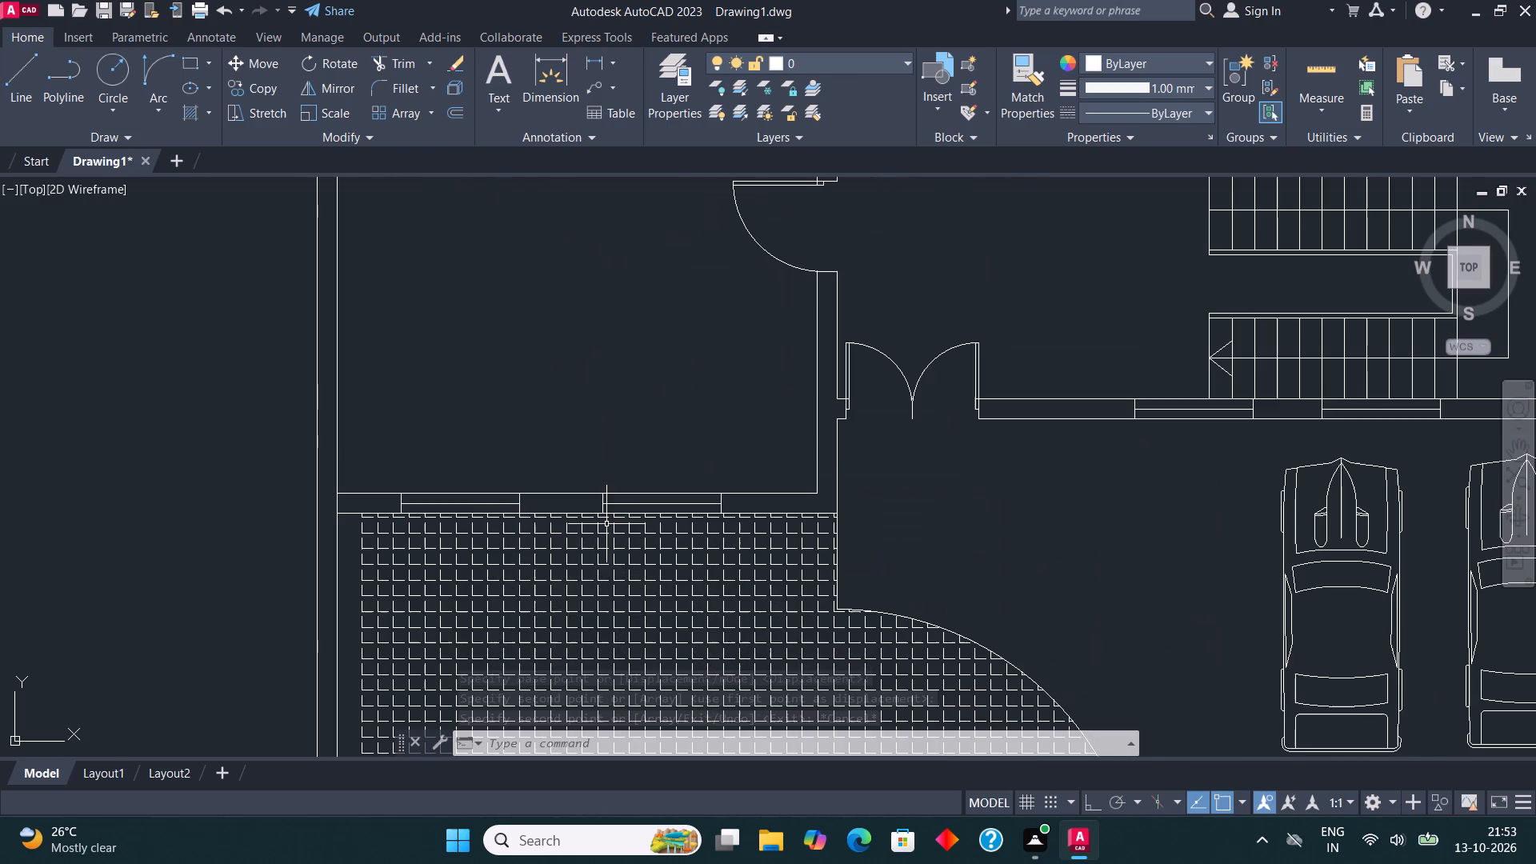
click(186, 63)
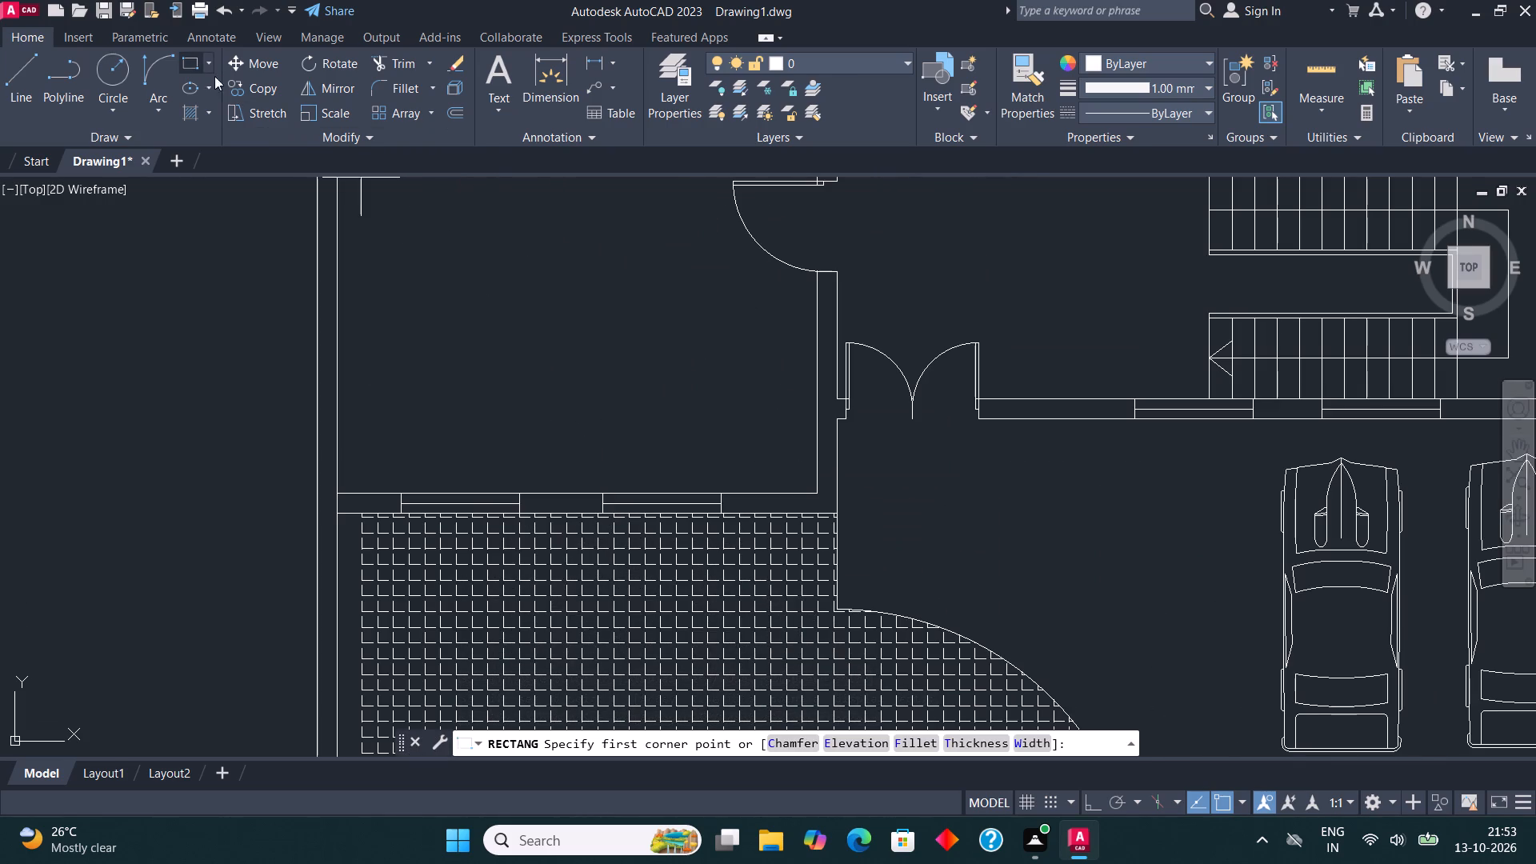
scroll(622, 304, up, 1)
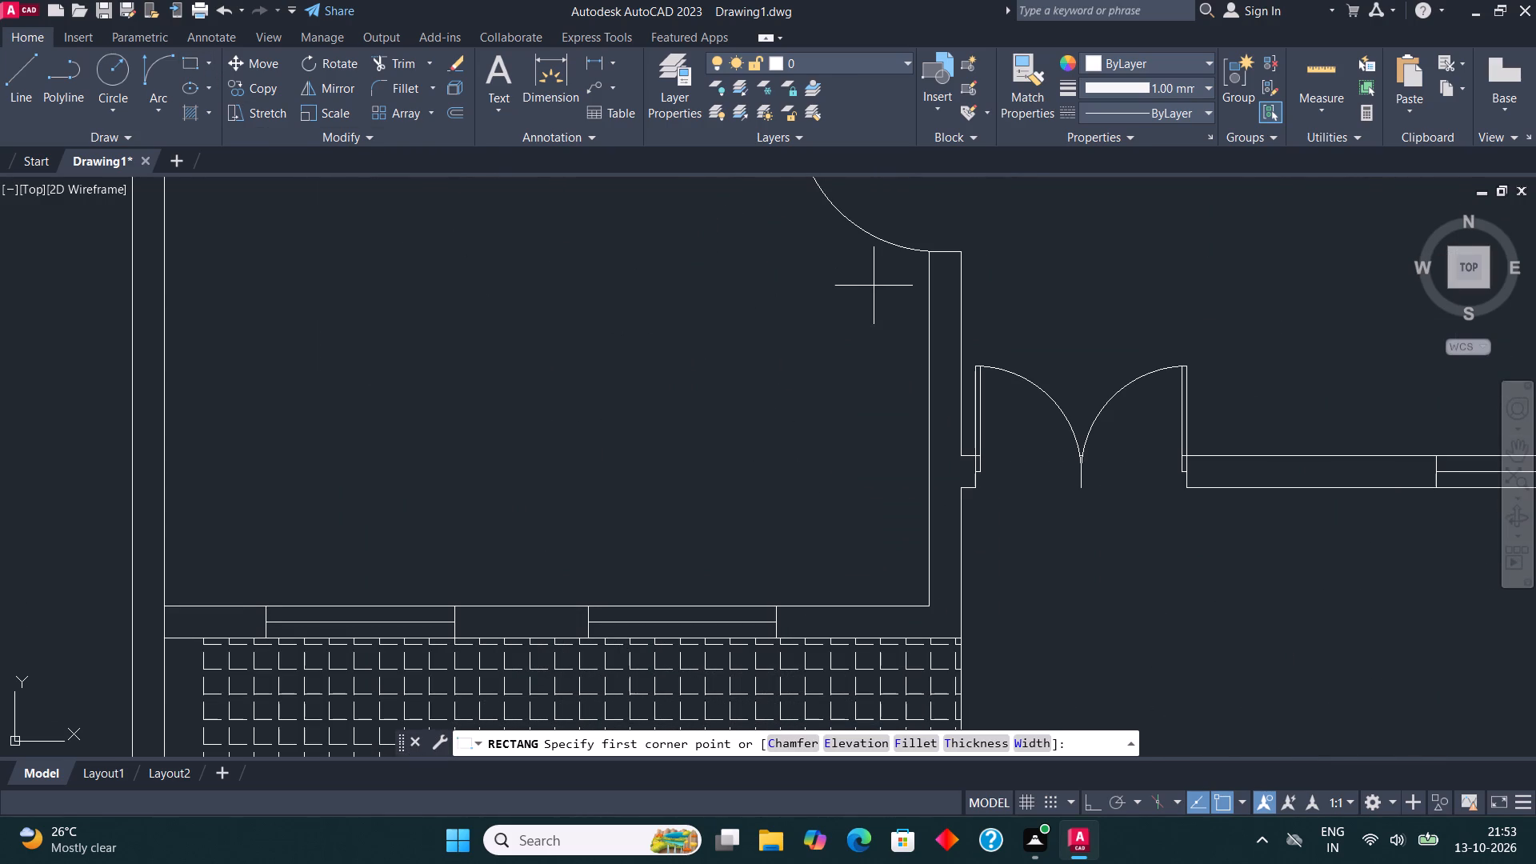
click(878, 278)
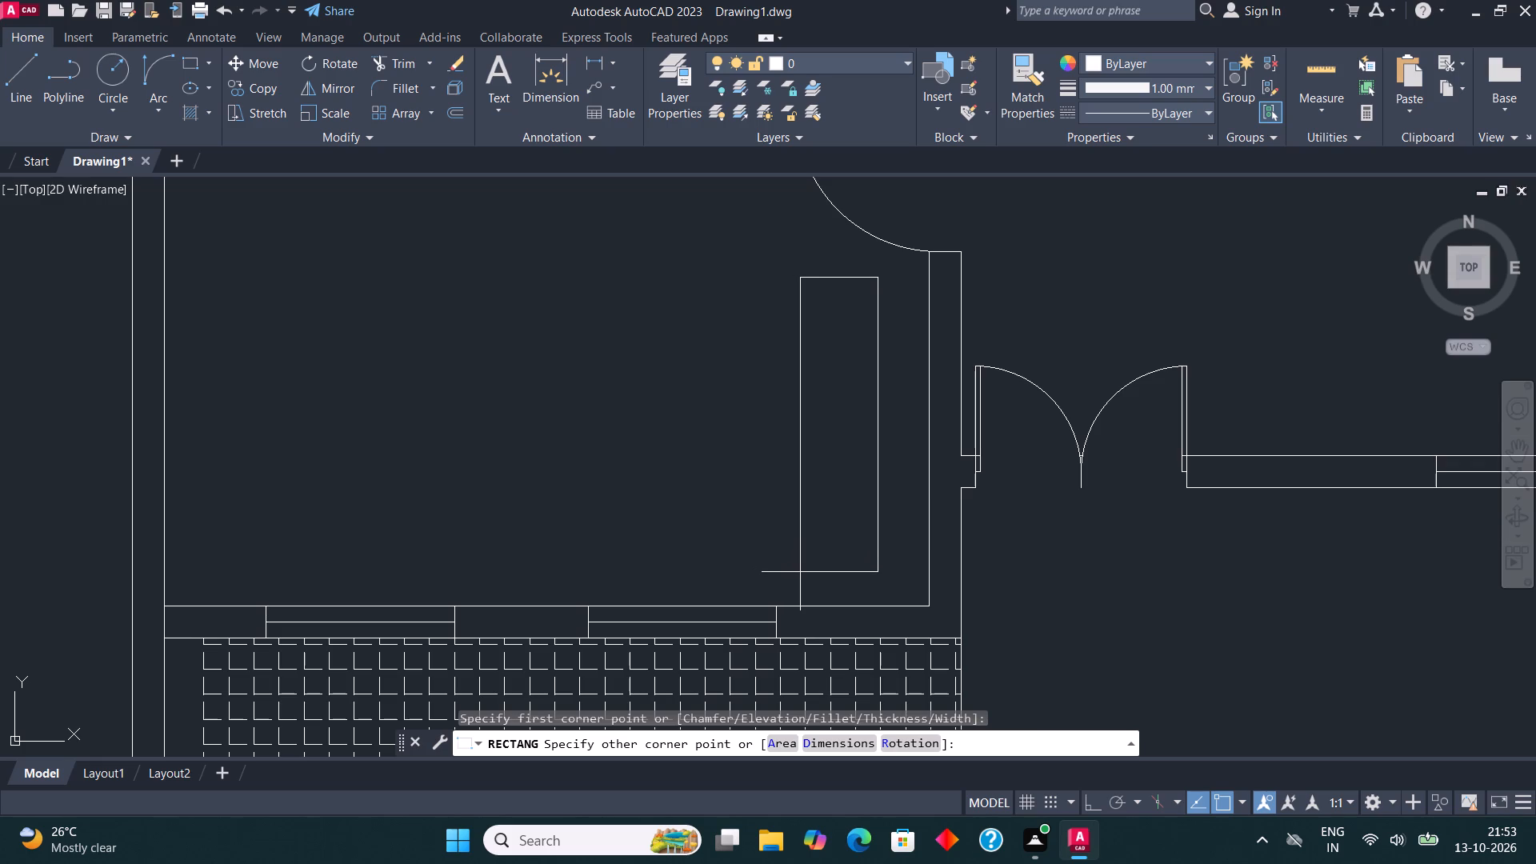
click(800, 572)
Start a line for detailing the new rectangle in the front room.
click(22, 76)
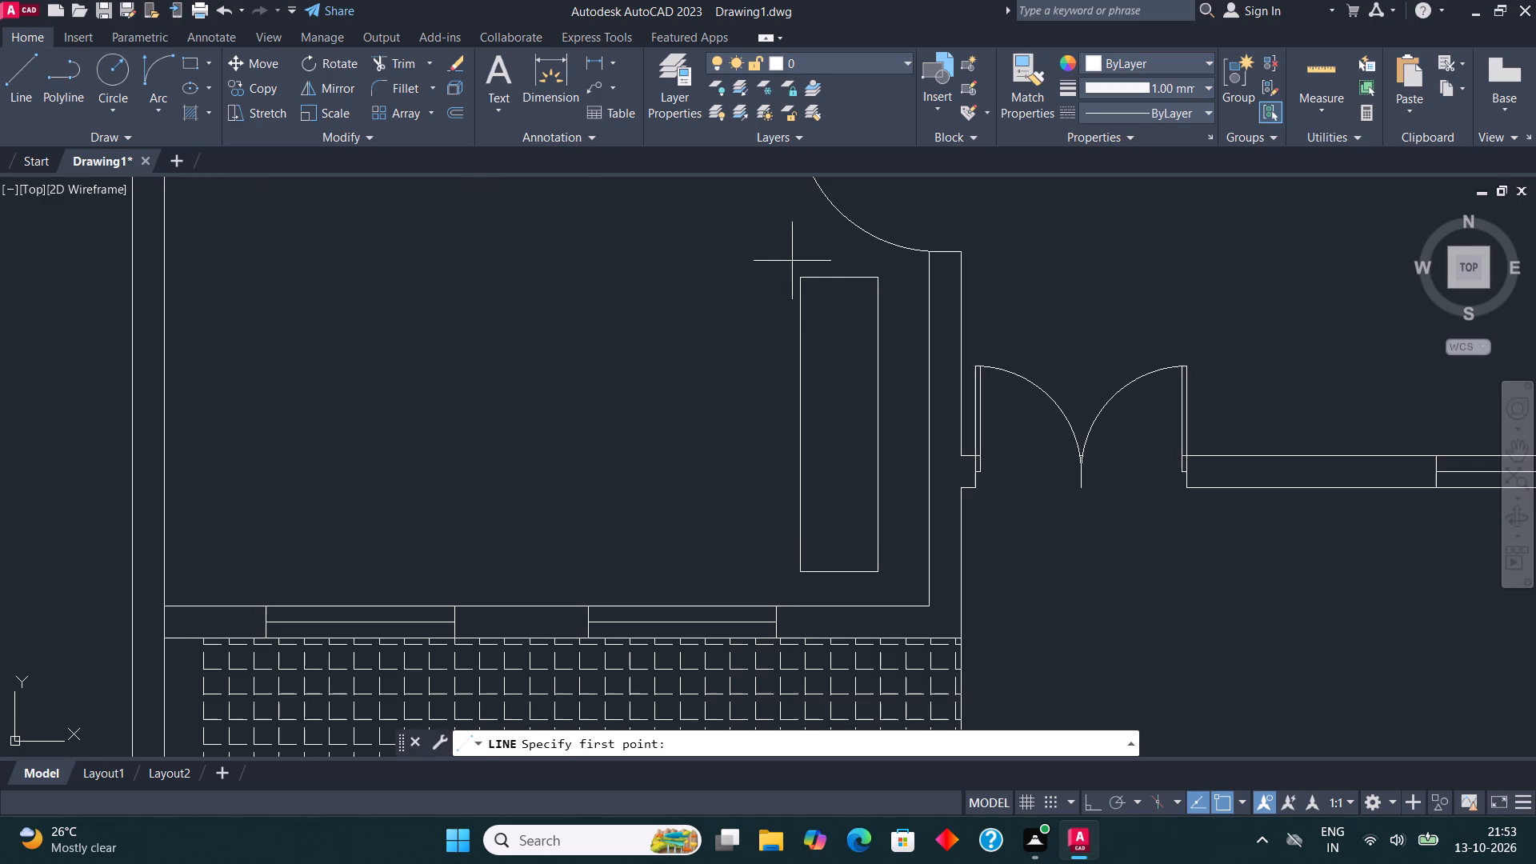
Draw outer lines just beyond the narrow rectangle's north, east and south sides, from its northwest corner around to its southwest corner.
click(798, 284)
scroll(806, 266, up, 2)
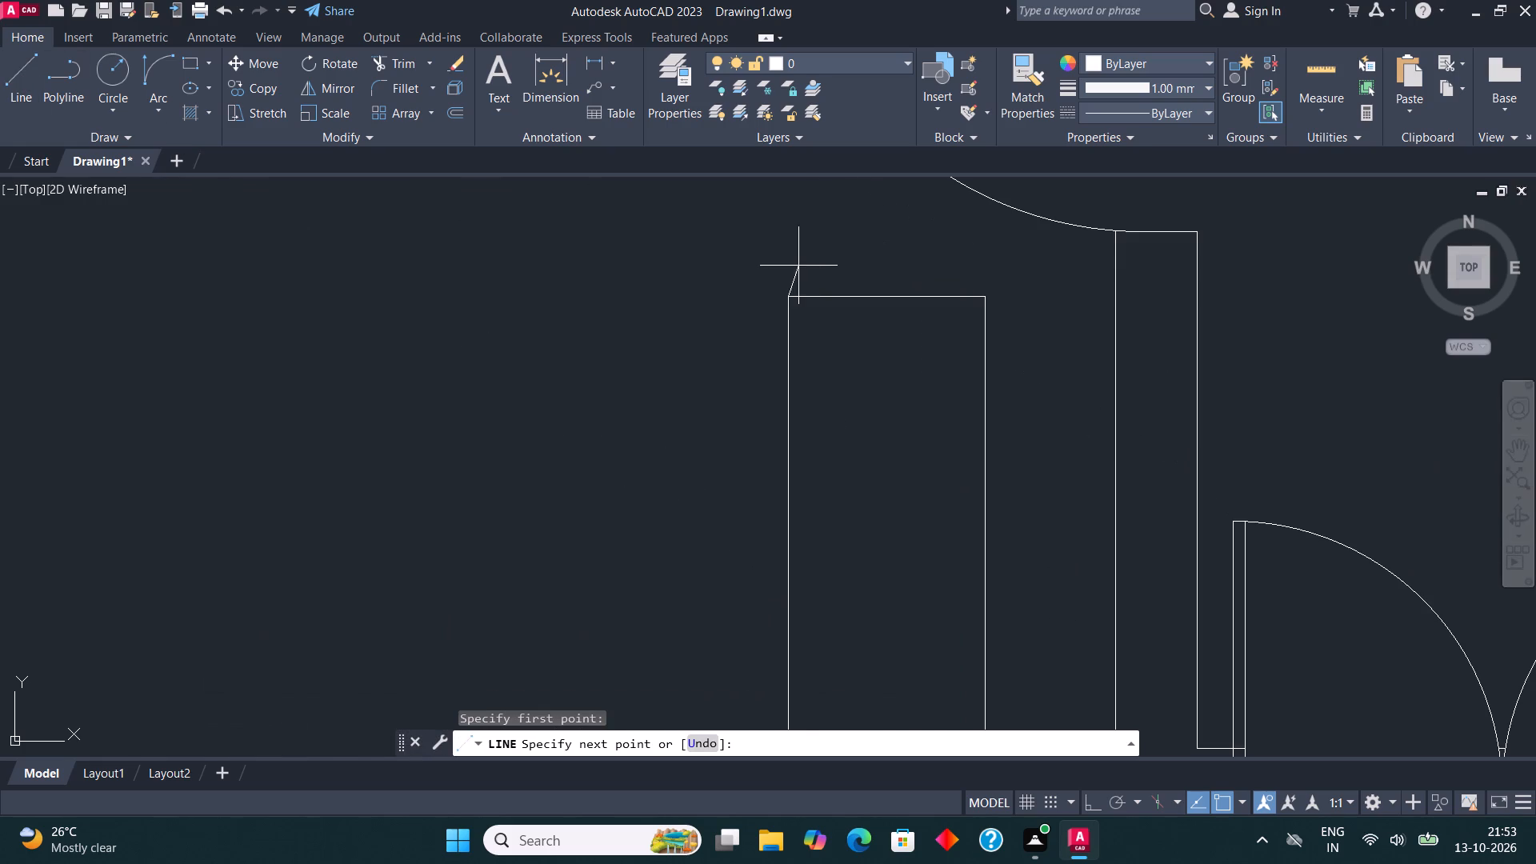
key(F8)
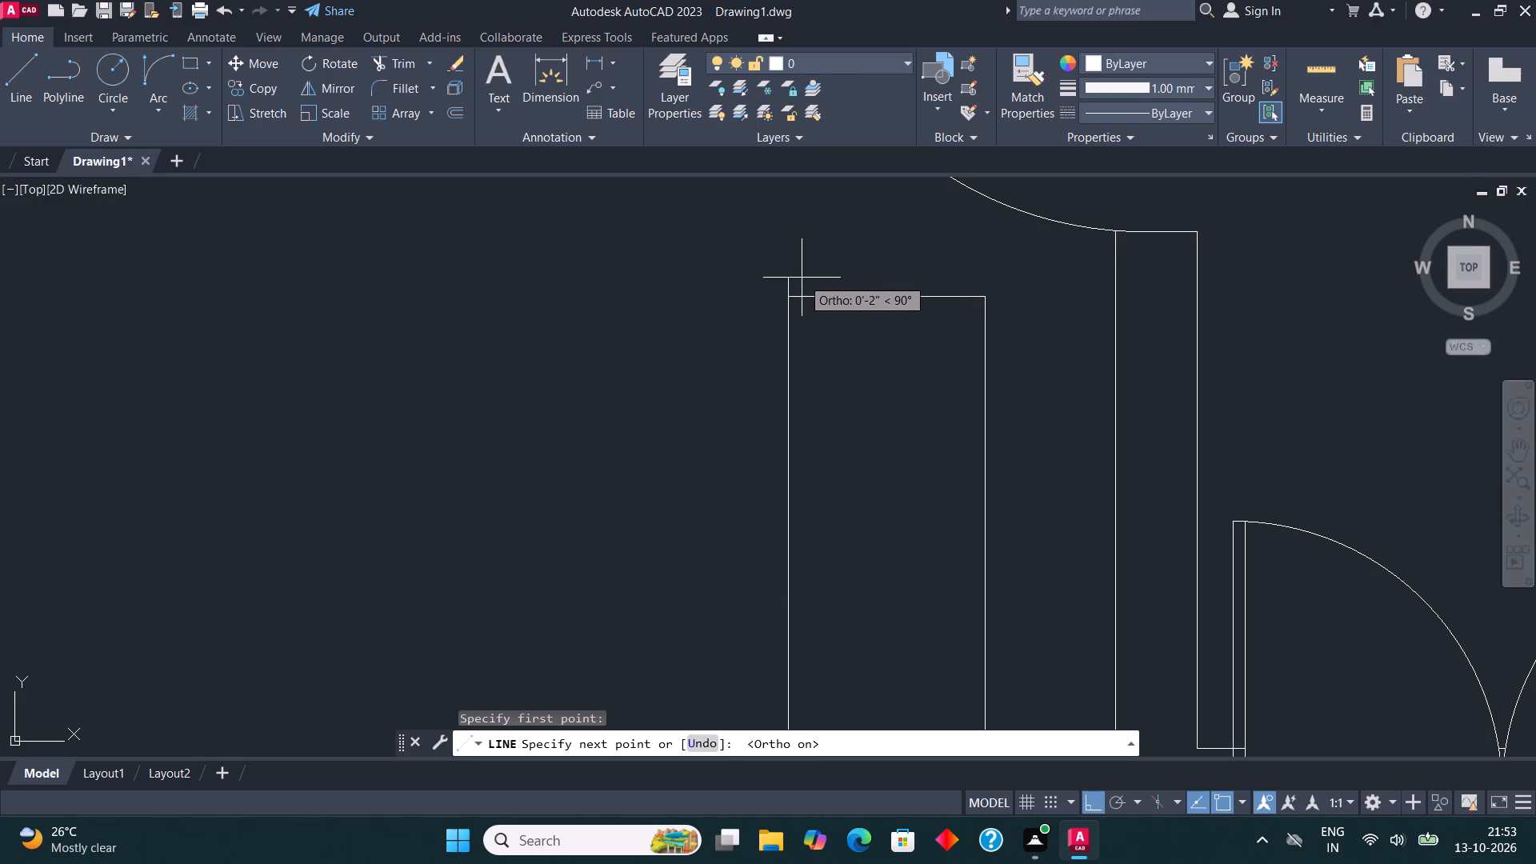
click(794, 272)
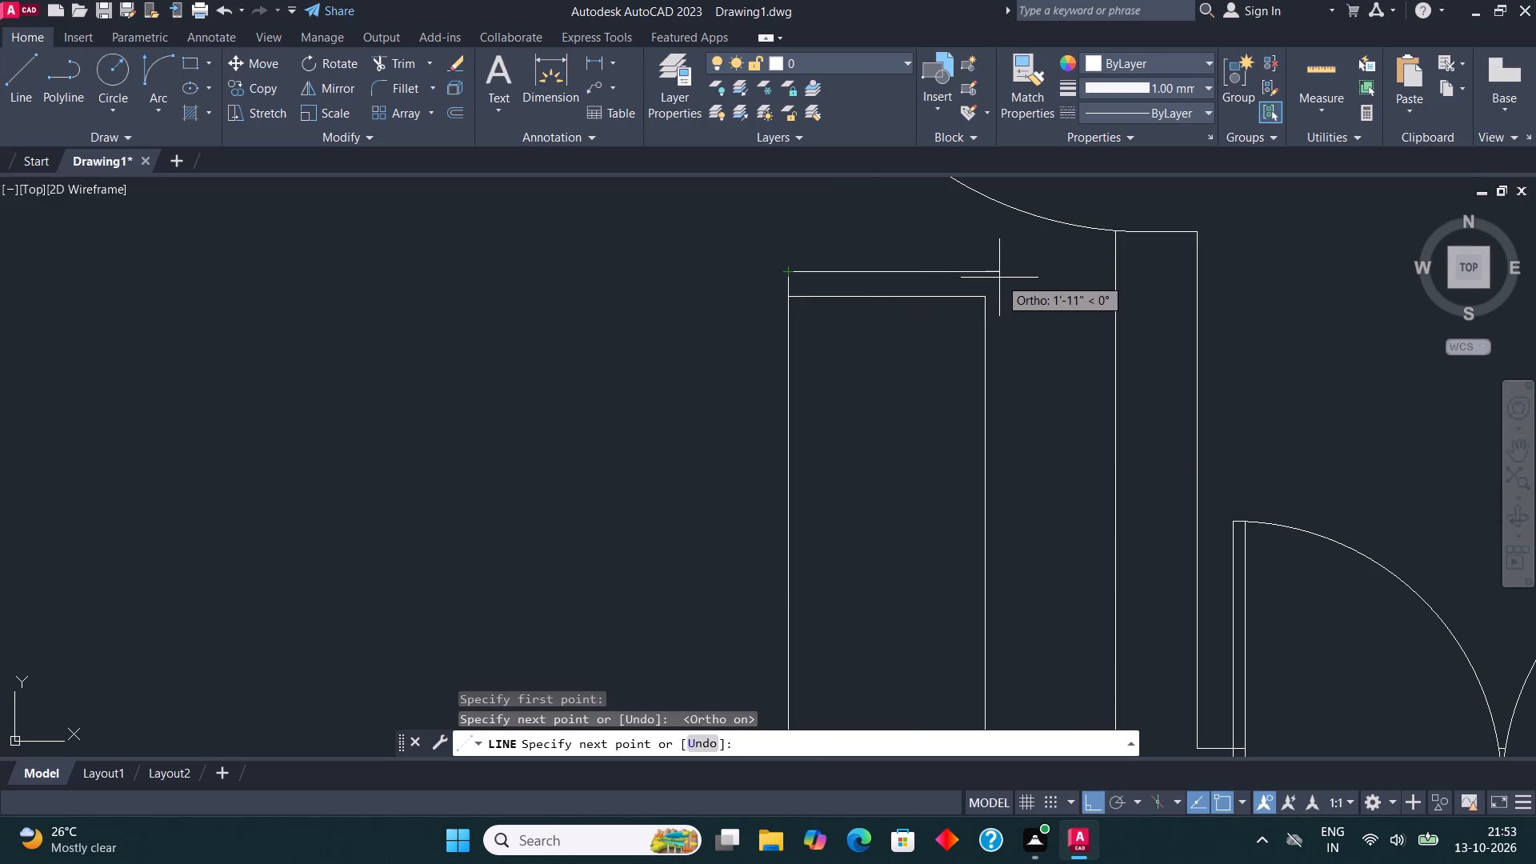
click(1004, 279)
scroll(1006, 290, down, 1)
middle_drag(1001, 379, 1000, 287)
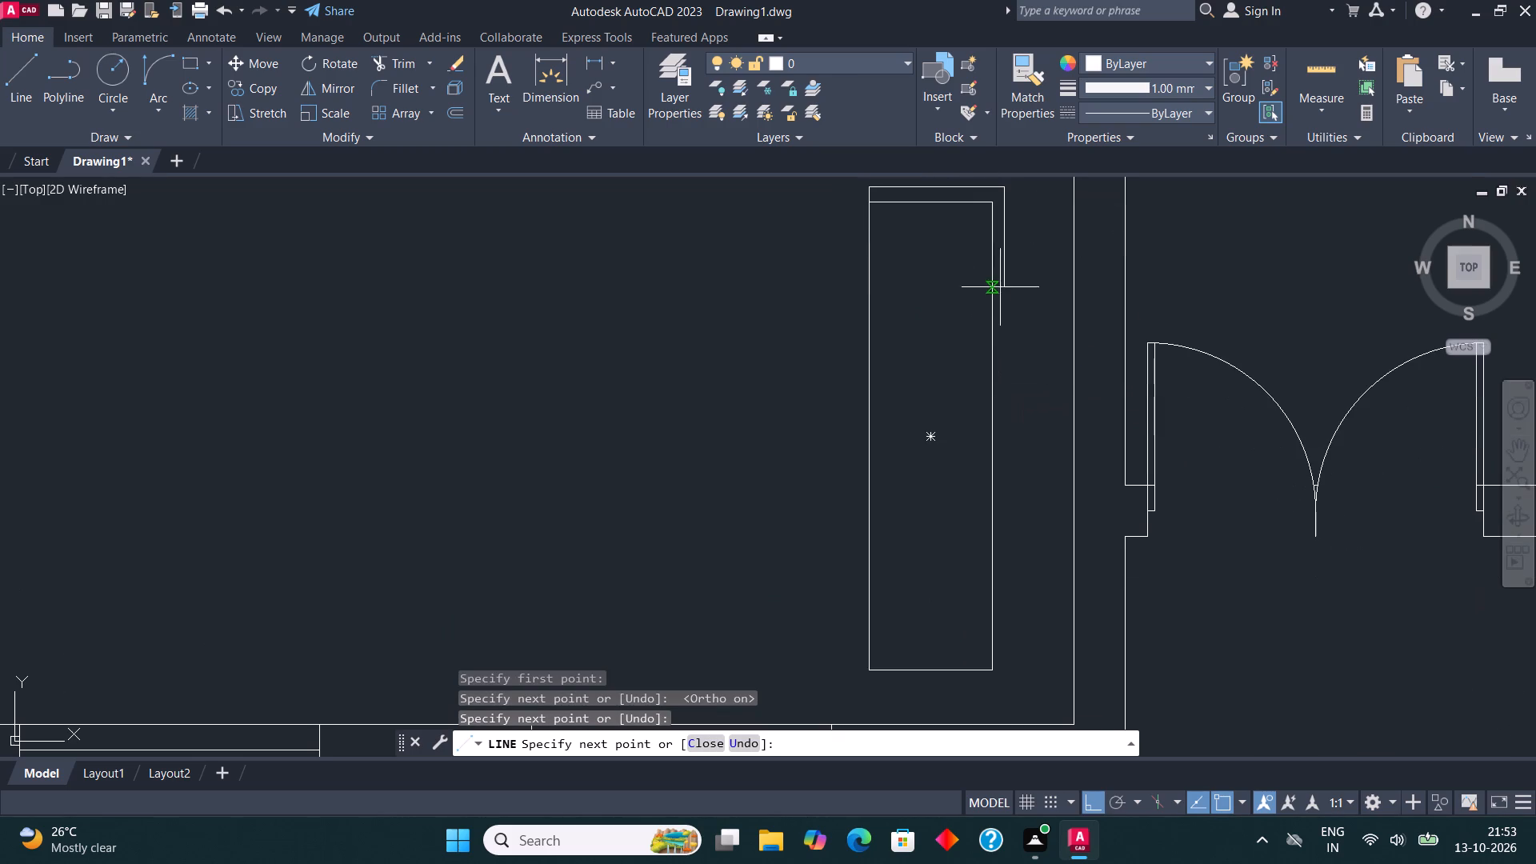
click(1013, 684)
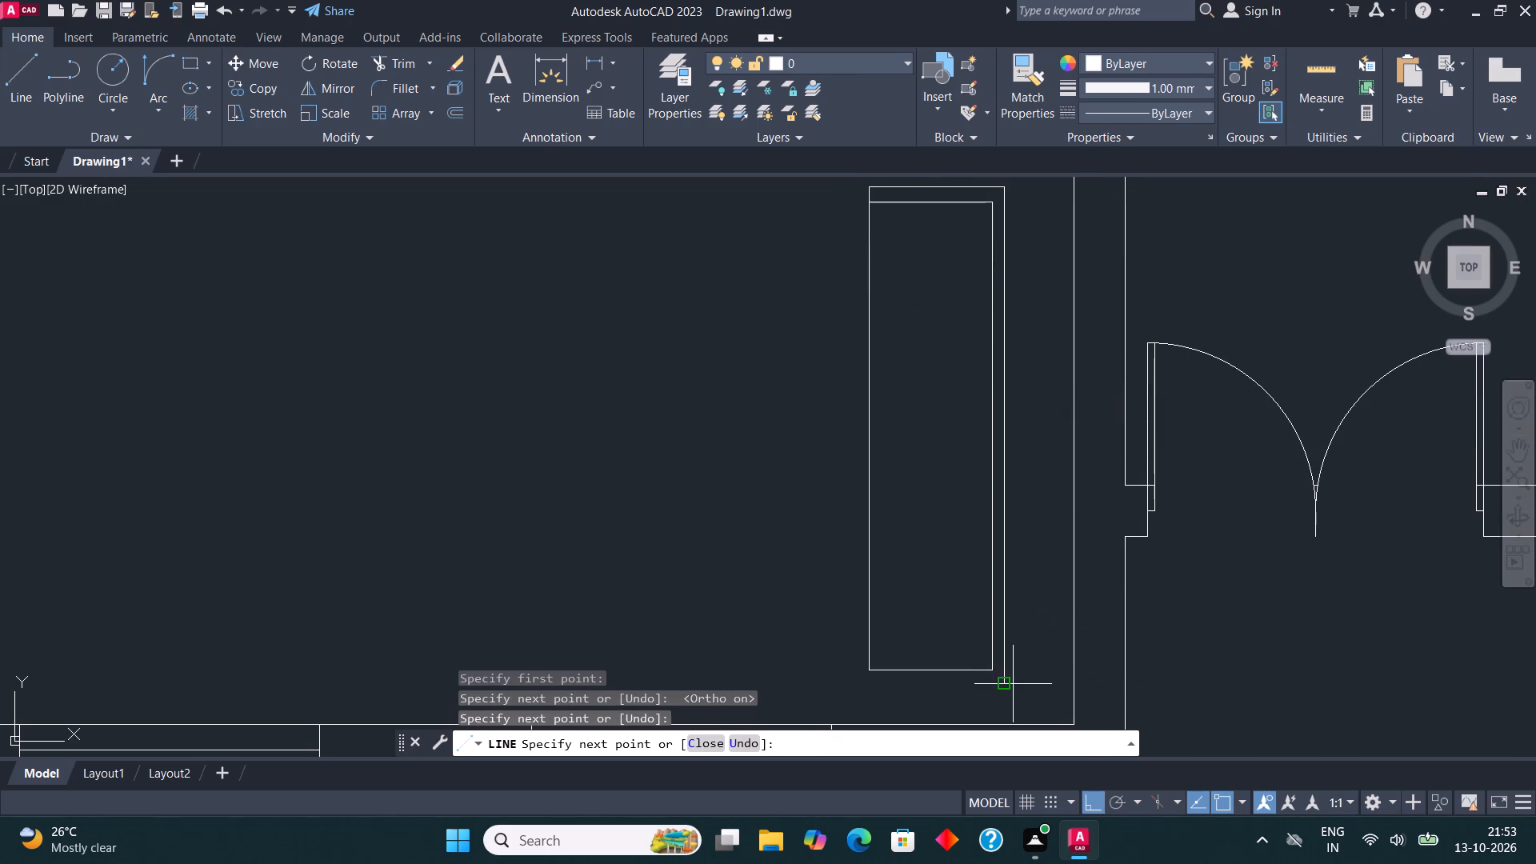
scroll(894, 688, up, 2)
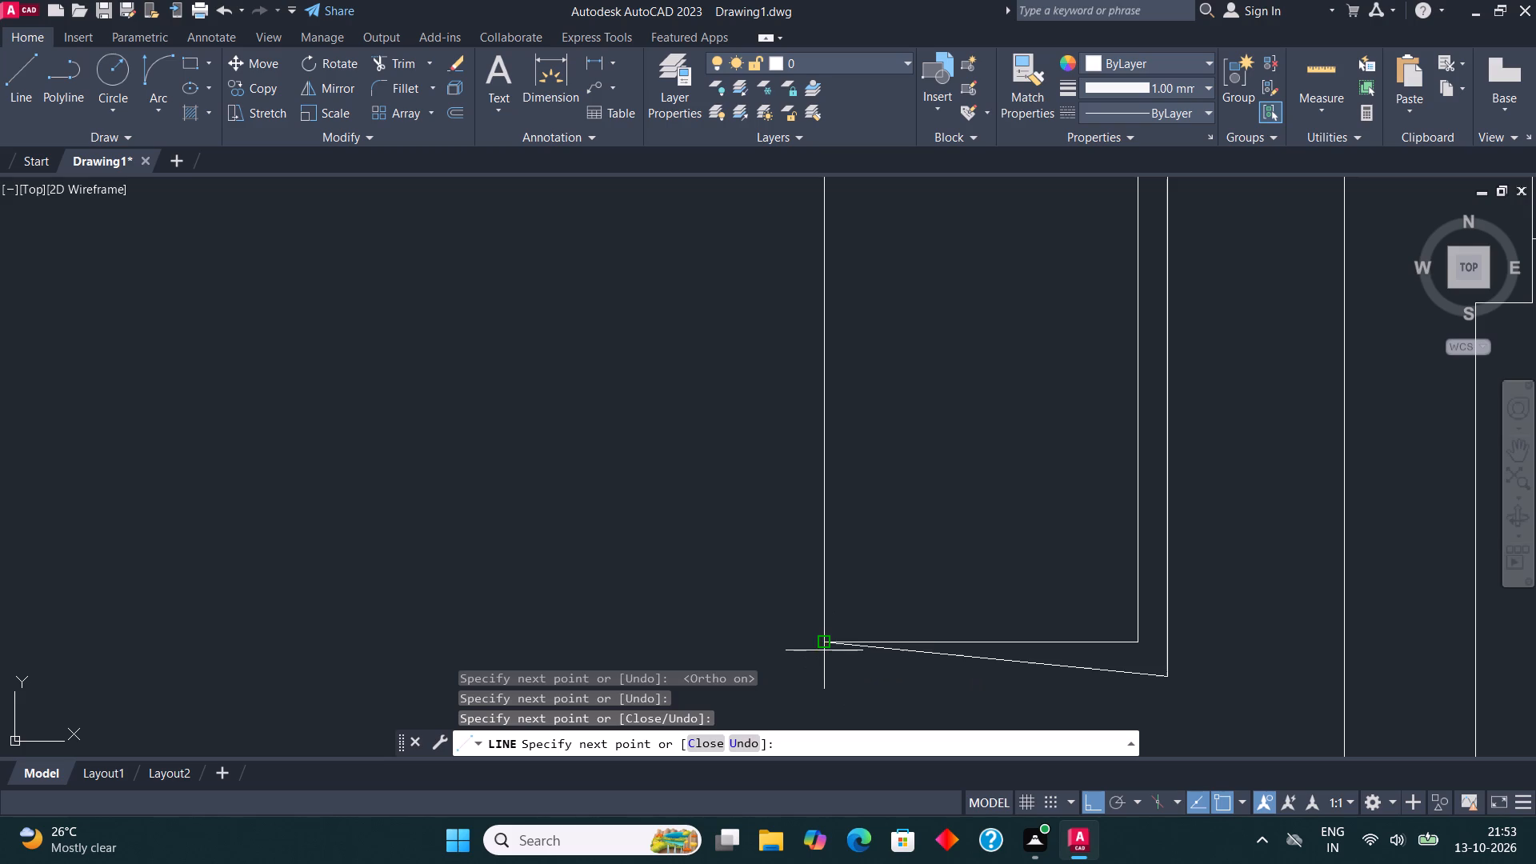
click(824, 650)
key(ctrl+z)
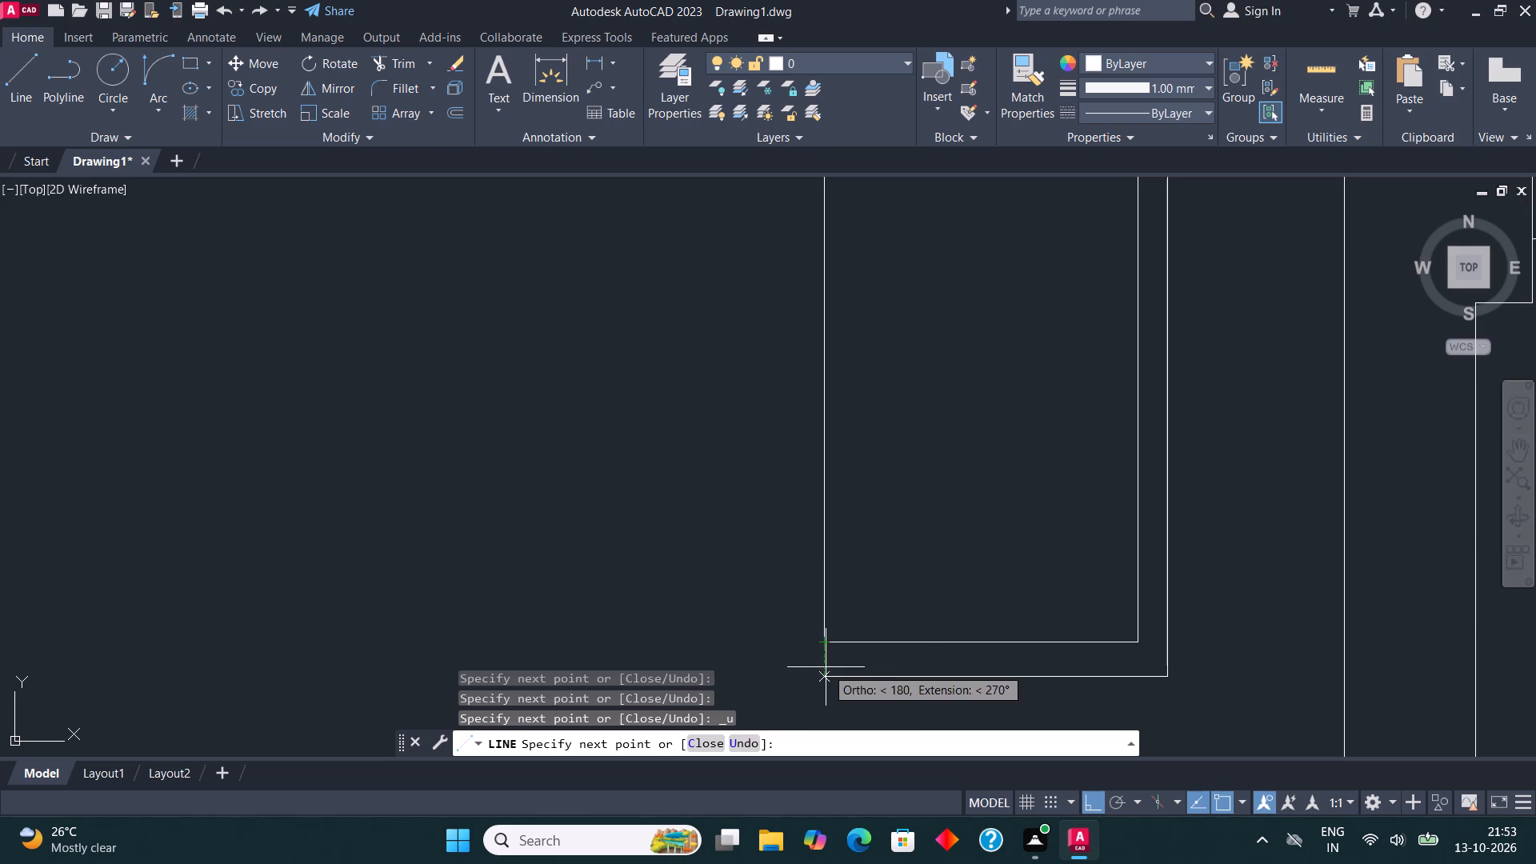
click(826, 667)
click(822, 598)
scroll(807, 630, down, 3)
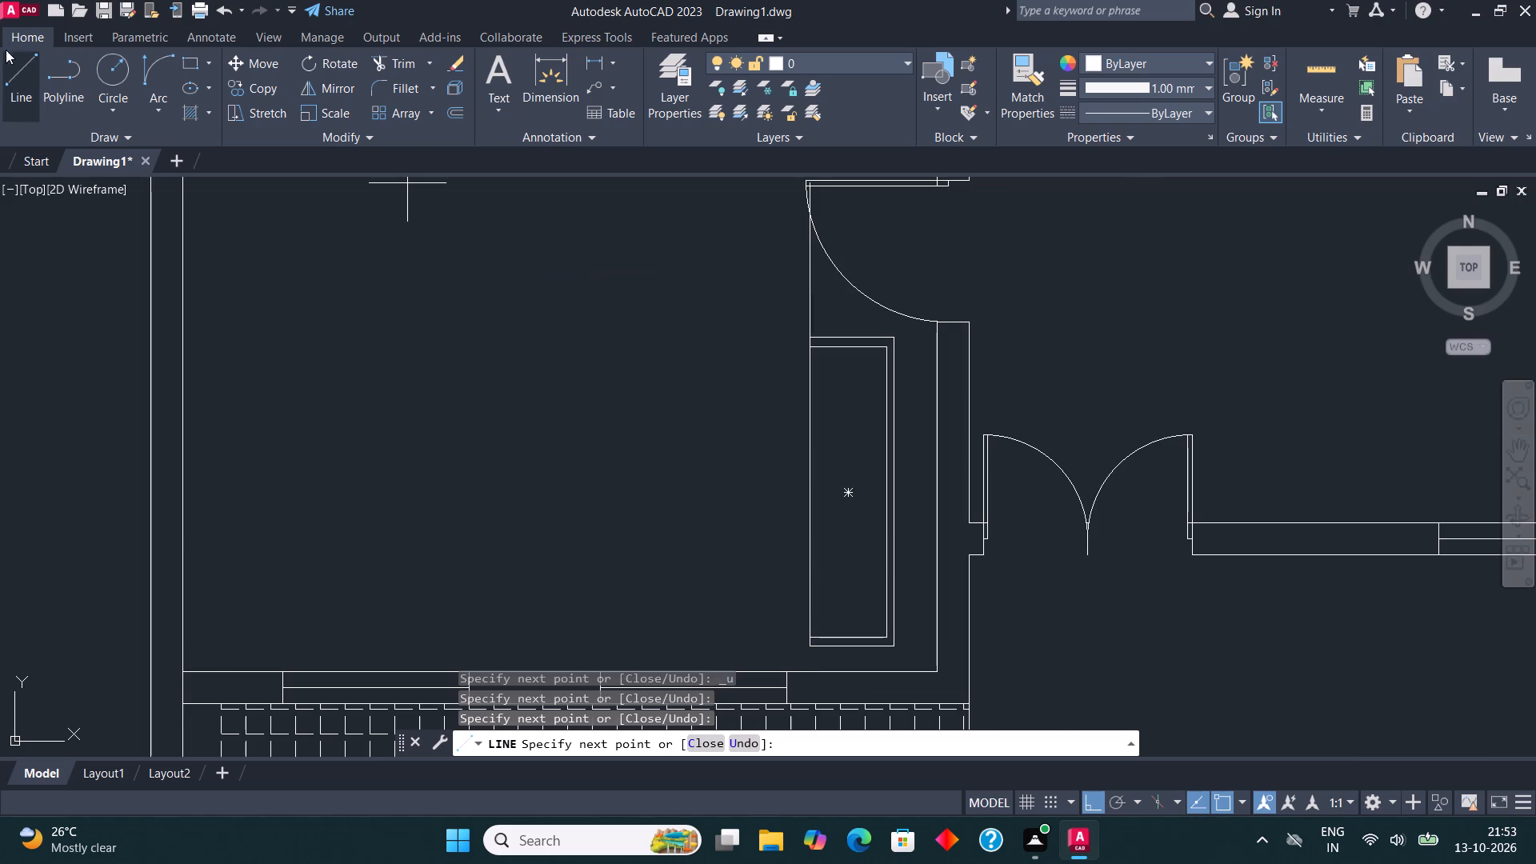
Draw a divider line straight across the rectangle between its long sides, roughly a third of the way from its north end.
click(22, 63)
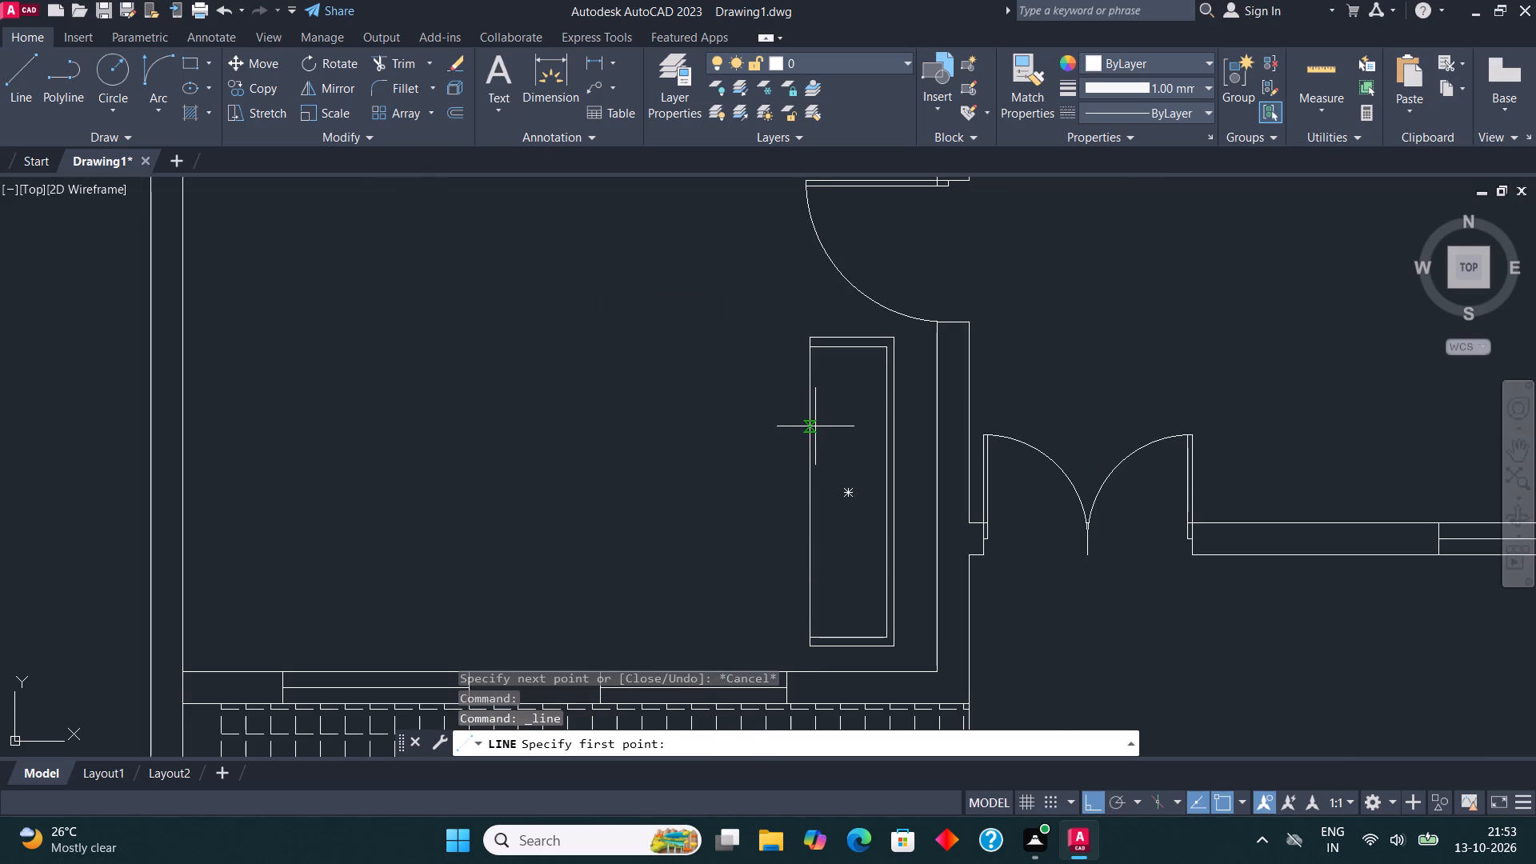
click(816, 426)
click(887, 424)
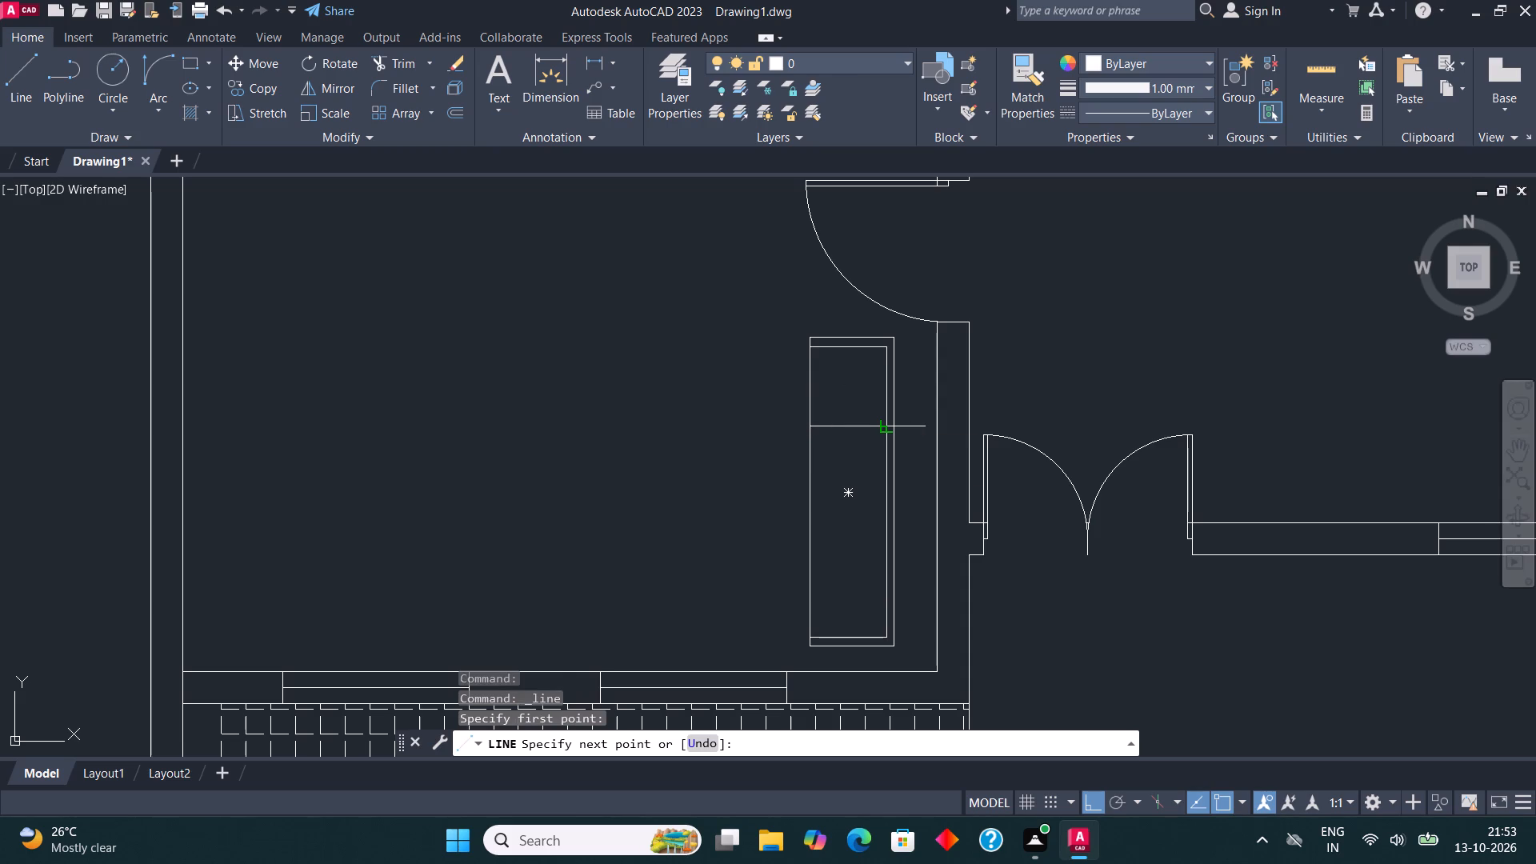
key(Escape)
Copy the divider line straight south within the rectangle to split it into three seats.
click(868, 422)
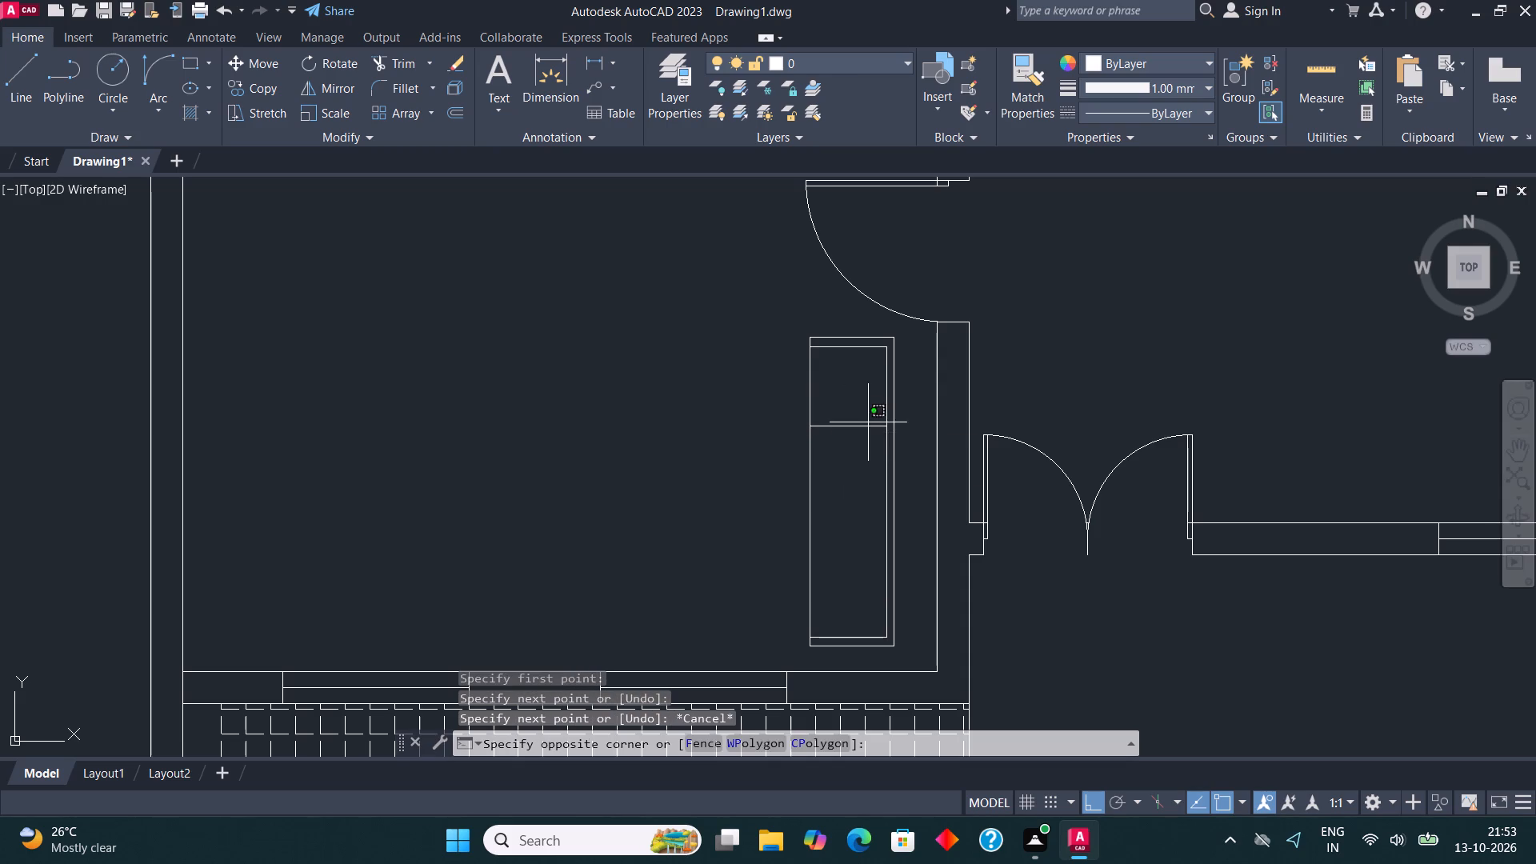
click(837, 464)
click(244, 94)
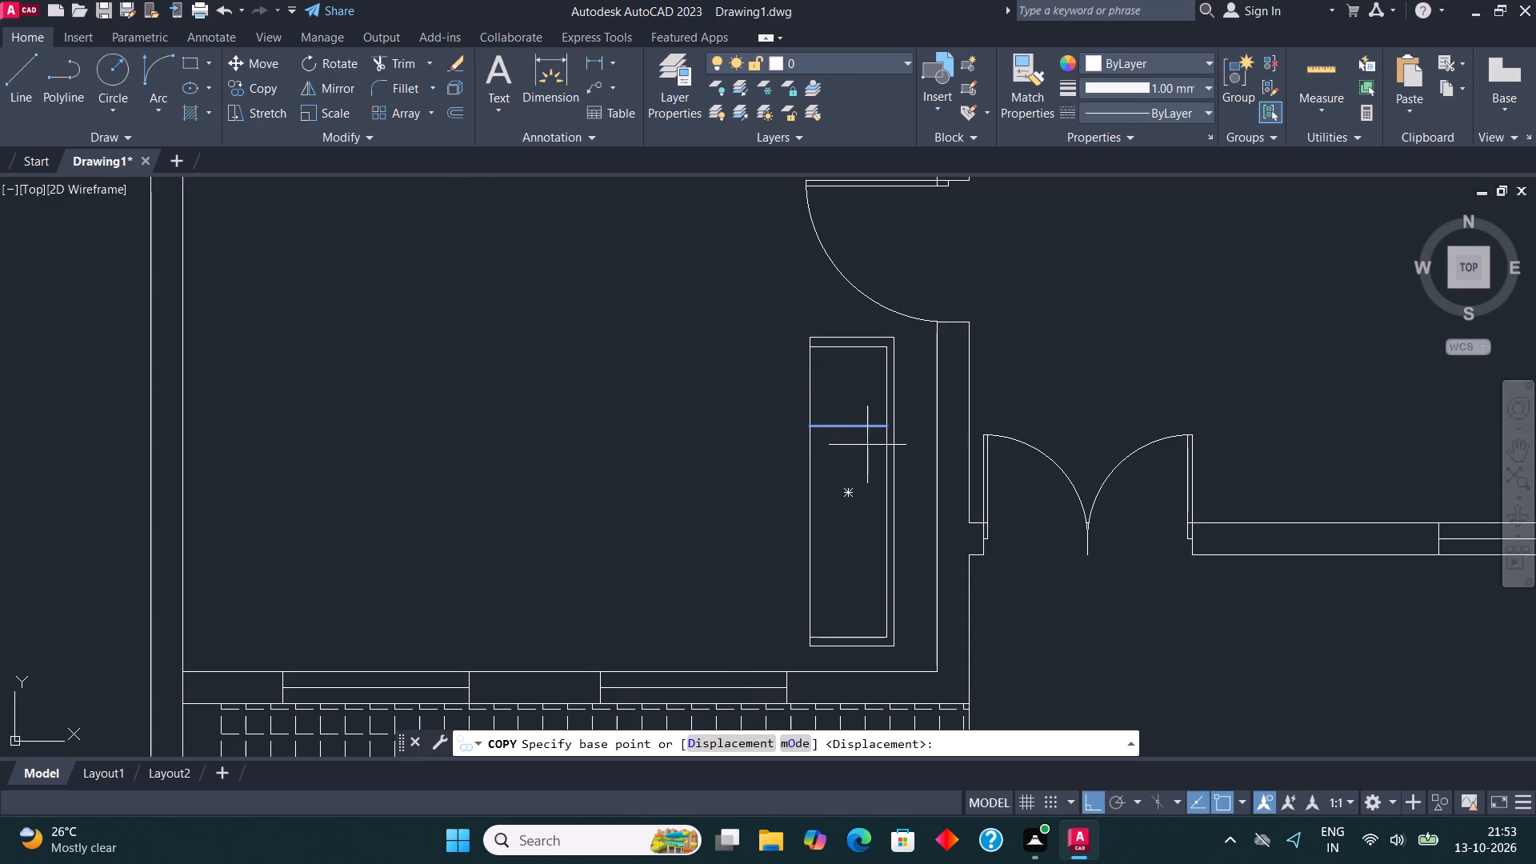
click(814, 426)
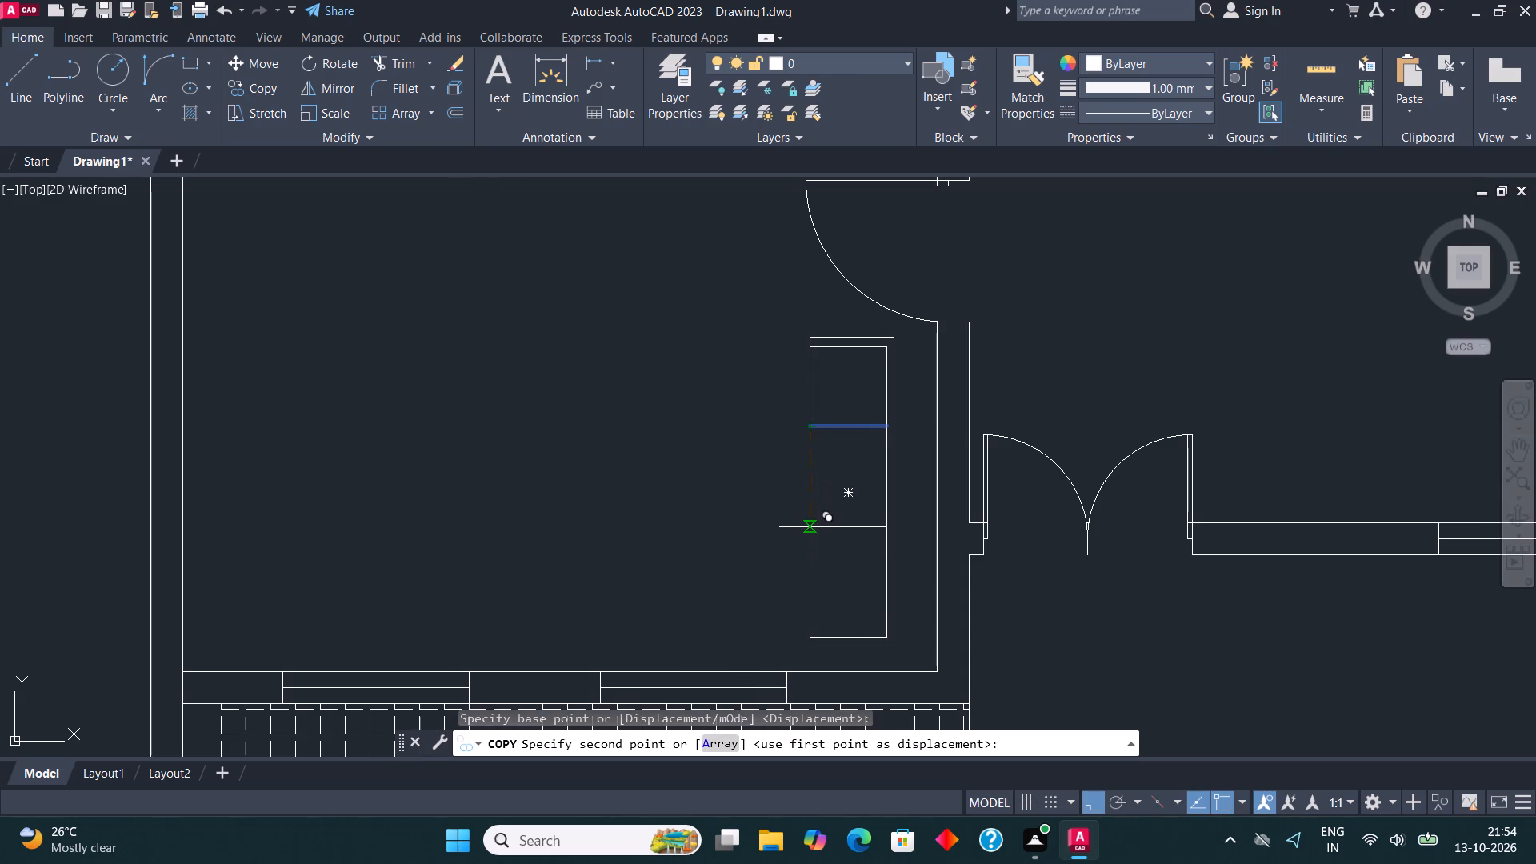
click(820, 538)
key(Escape)
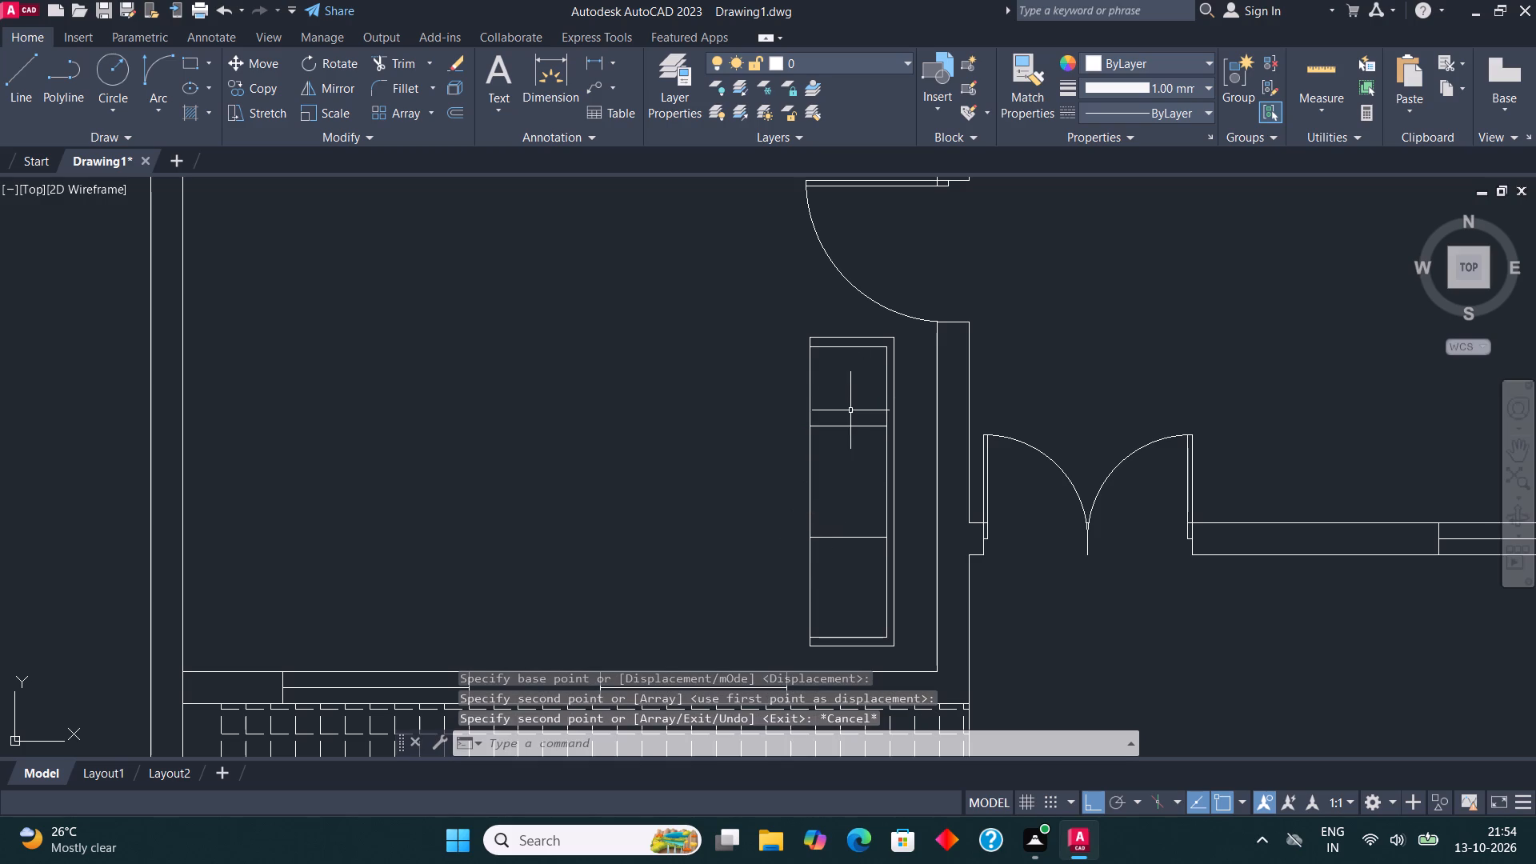
Shift the northern divider line slightly south to even out the three seat sections.
click(852, 430)
click(839, 418)
scroll(838, 426, up, 2)
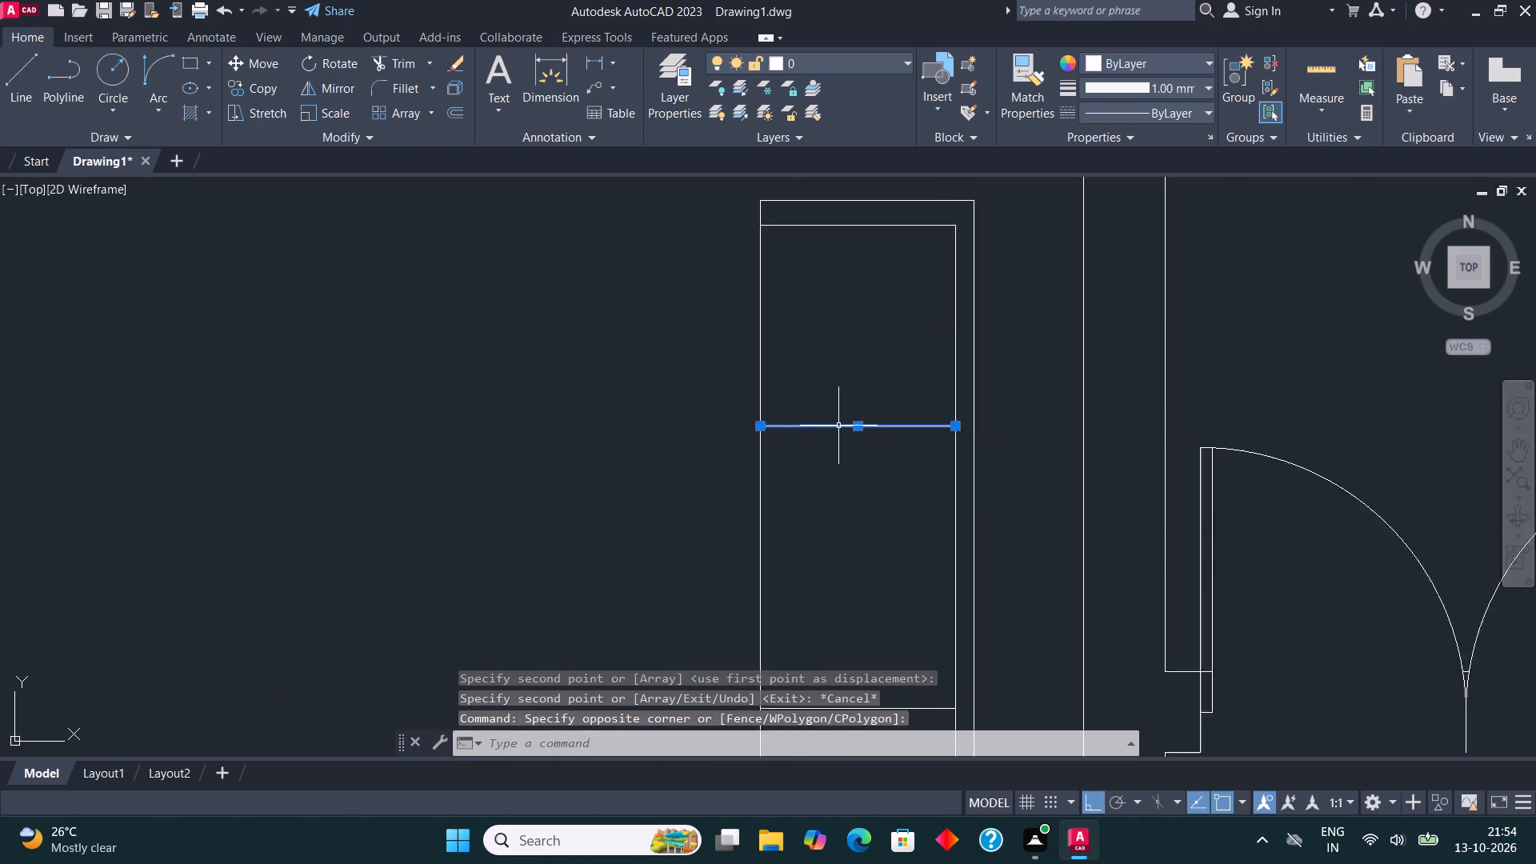
scroll(838, 426, up, 1)
click(868, 427)
click(871, 458)
key(Escape)
scroll(846, 418, down, 3)
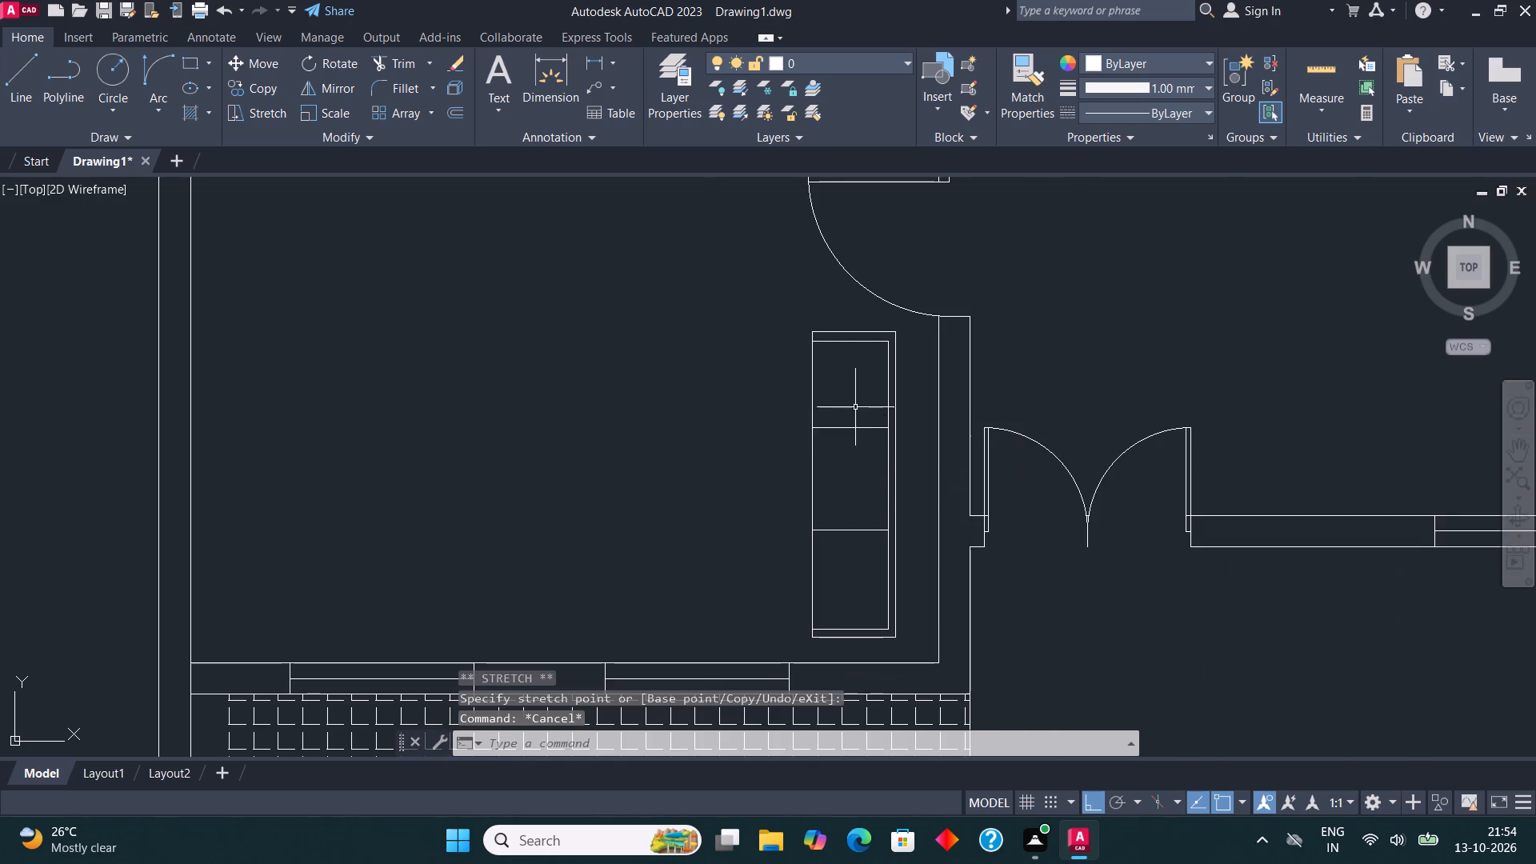
Copy the complete three-seat sofa straight west into the empty area outside the house.
scroll(937, 522, down, 1)
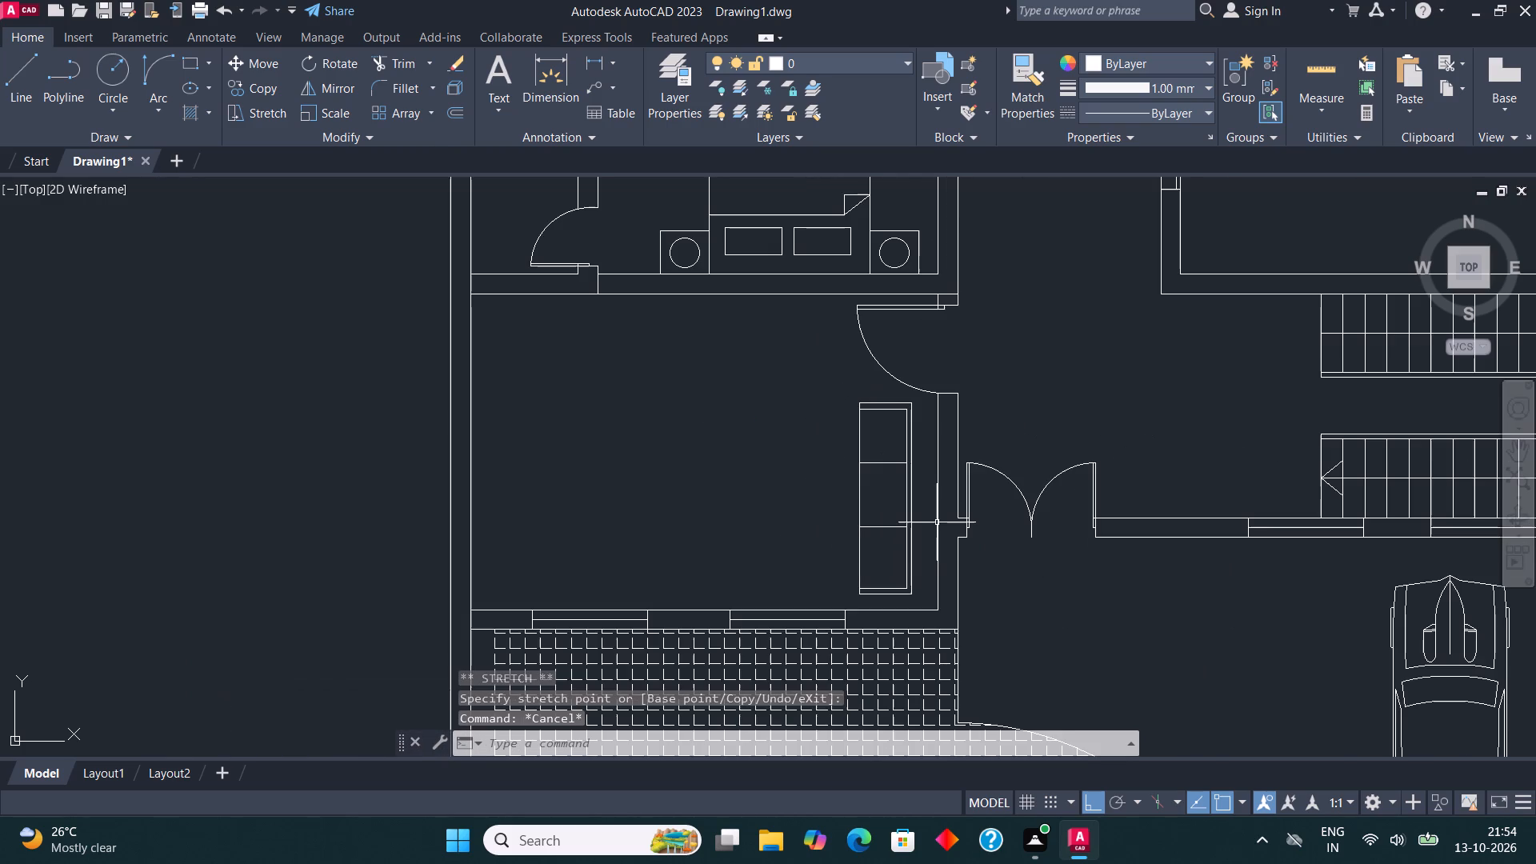
click(917, 598)
click(842, 395)
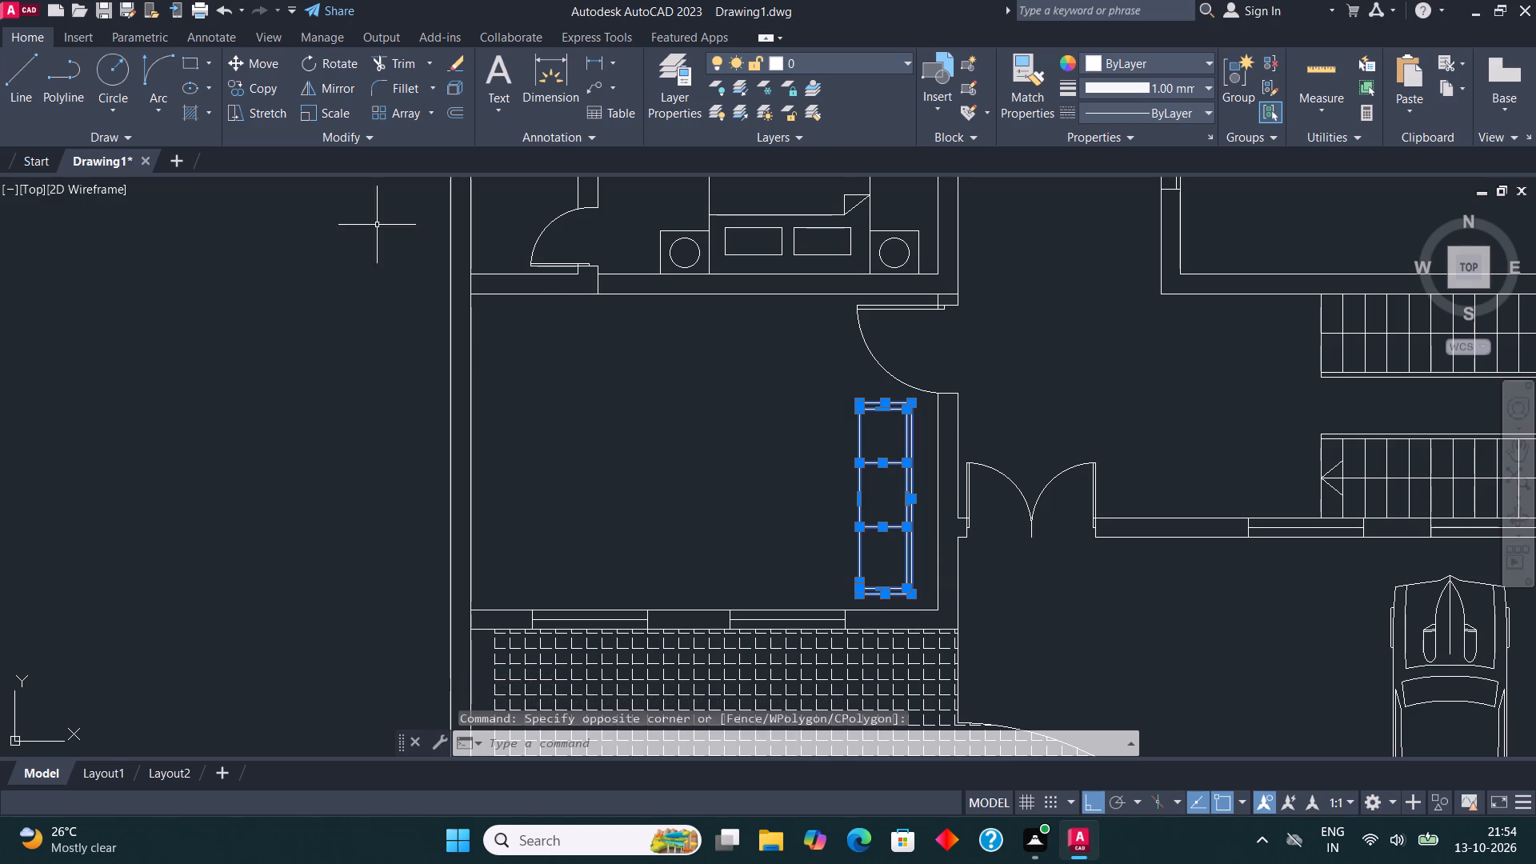
click(265, 84)
click(876, 489)
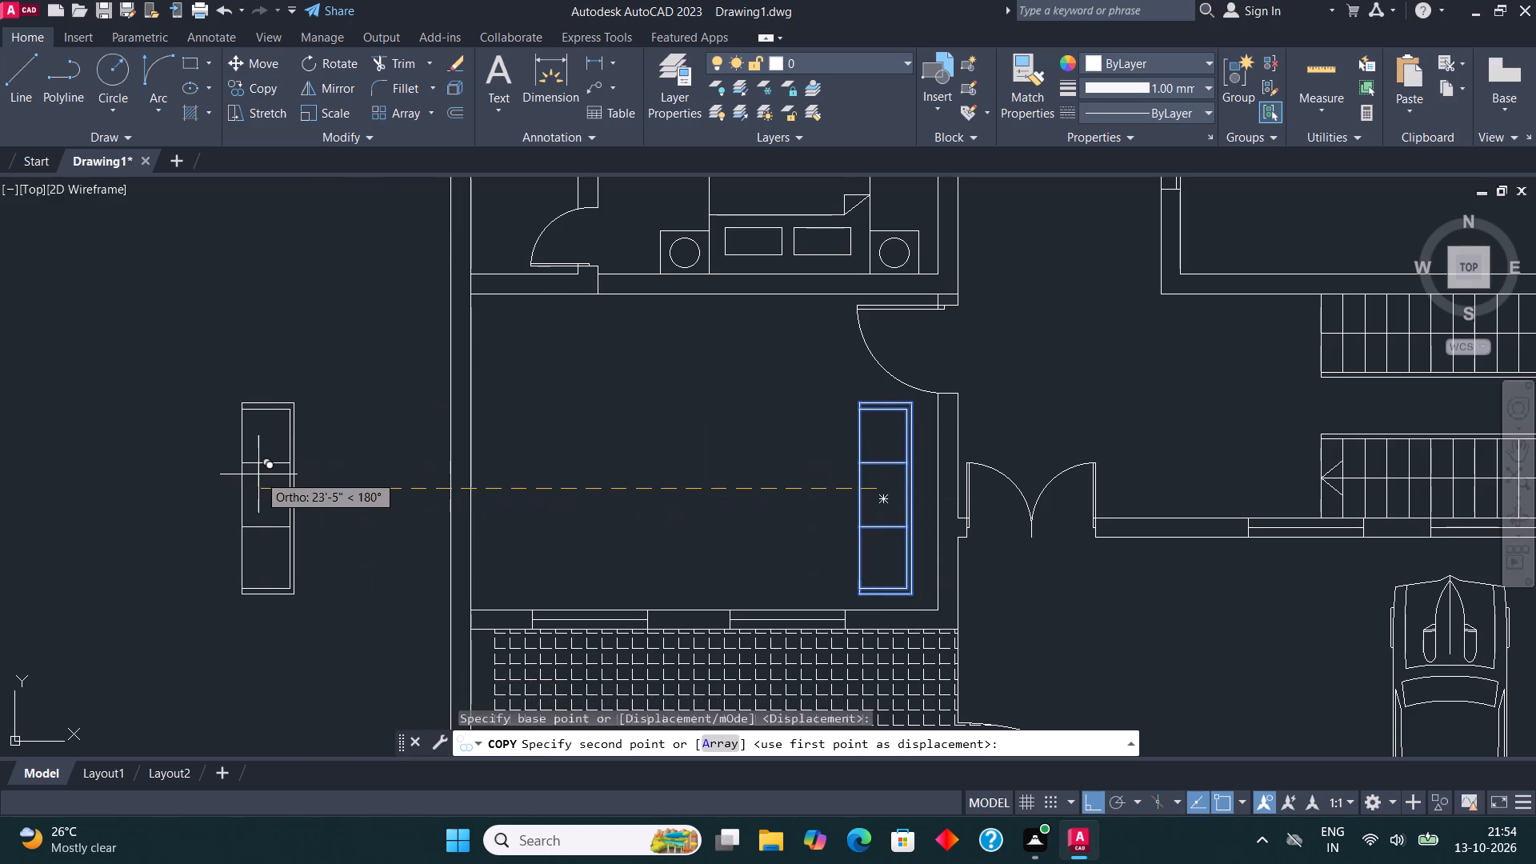
click(189, 429)
key(Escape)
Rotate the copied sofa outside the house 90 degrees clockwise so its back faces south.
drag(229, 658, 226, 639)
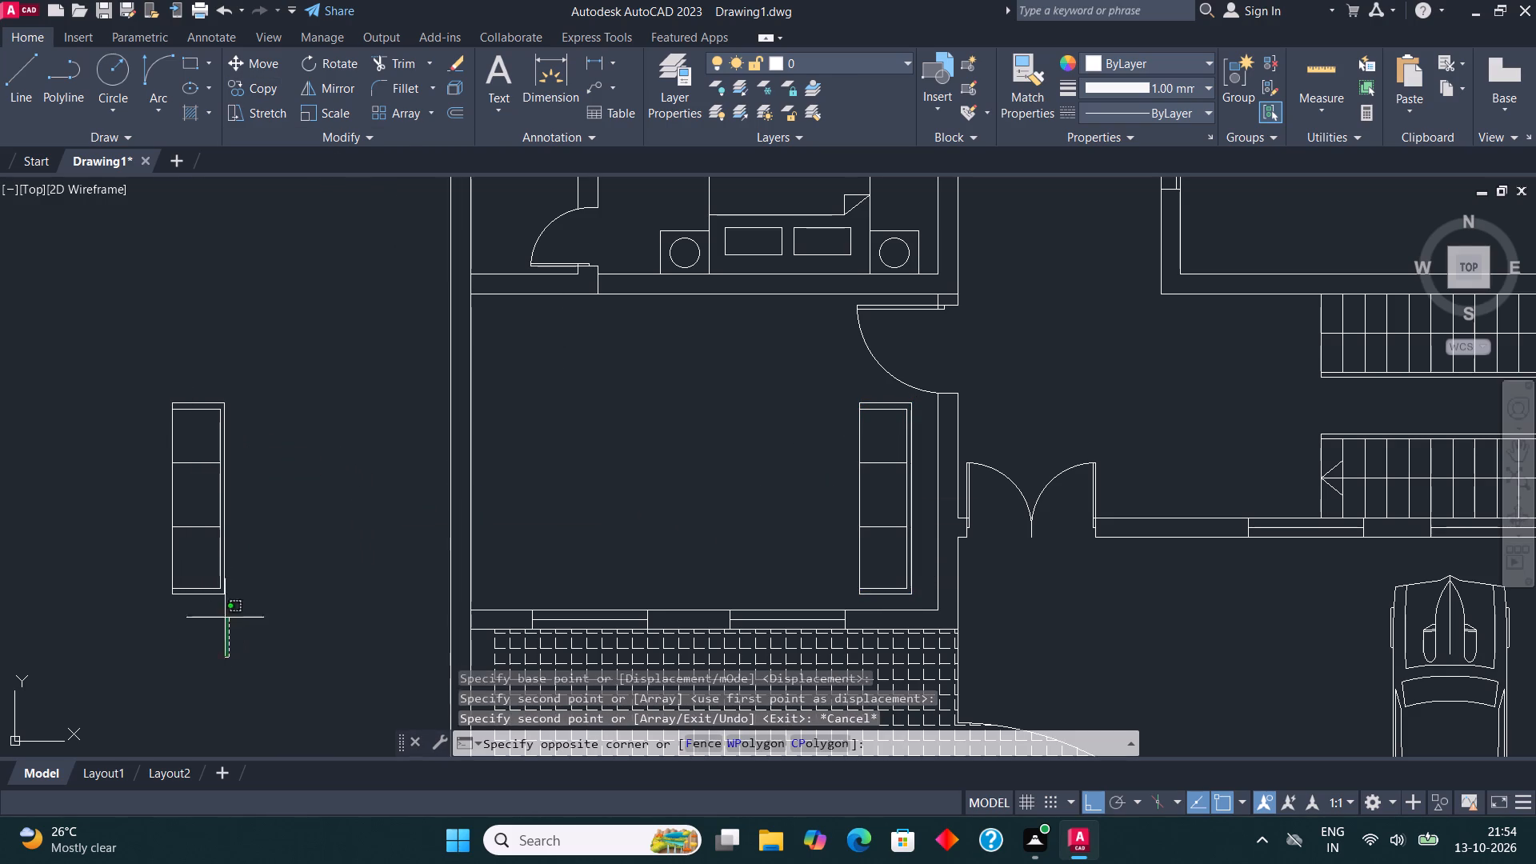
click(115, 356)
click(350, 62)
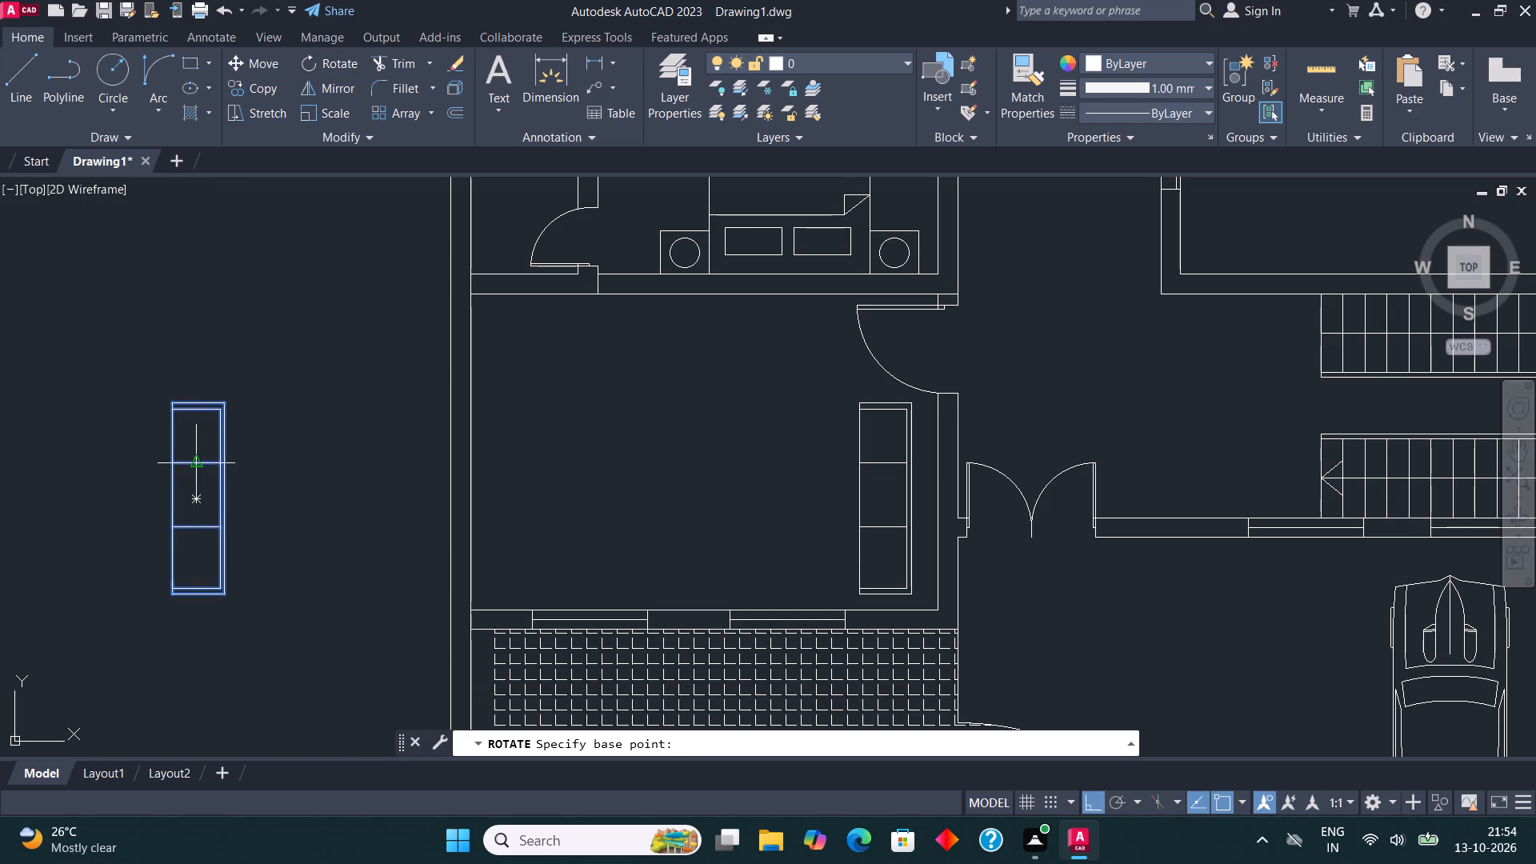
click(202, 488)
click(202, 595)
Move the rotated sofa by its back's midpoint into the front room, along the south wall just west of the upright sofa.
drag(302, 524, 295, 507)
click(88, 390)
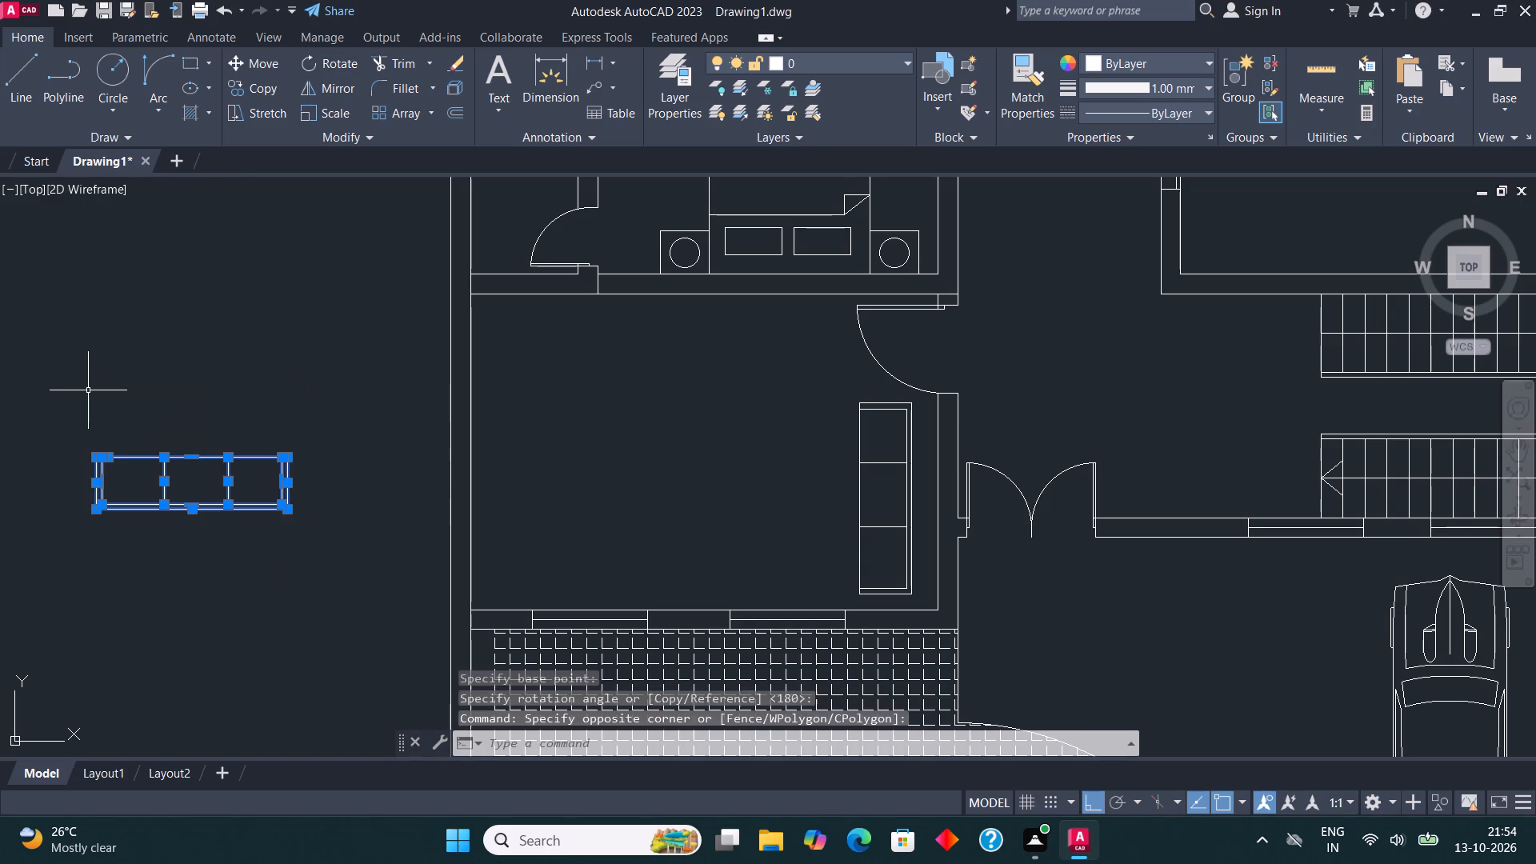
click(266, 58)
click(194, 501)
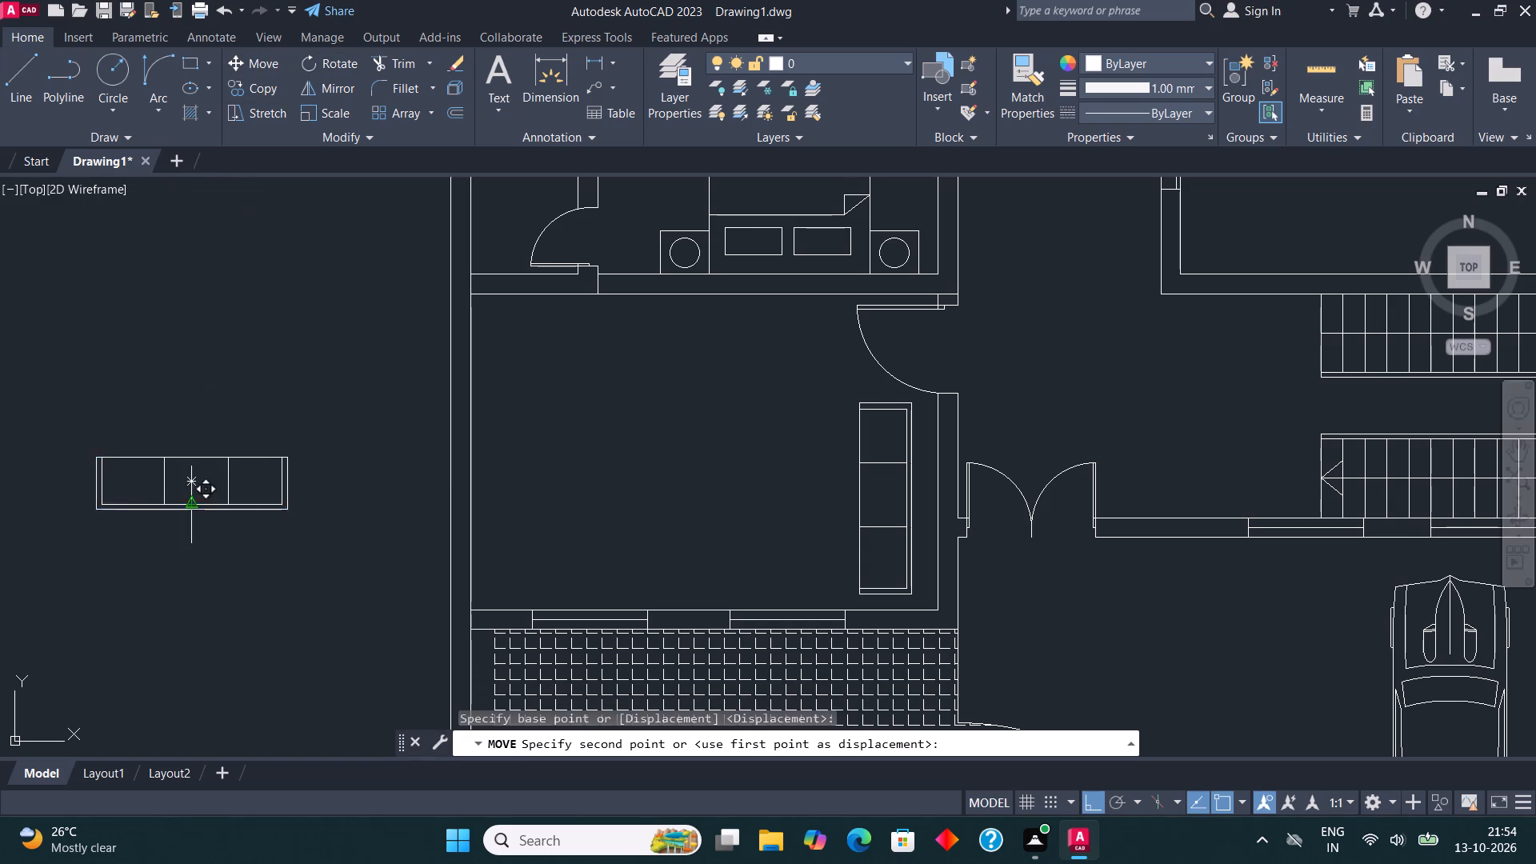
key(F8)
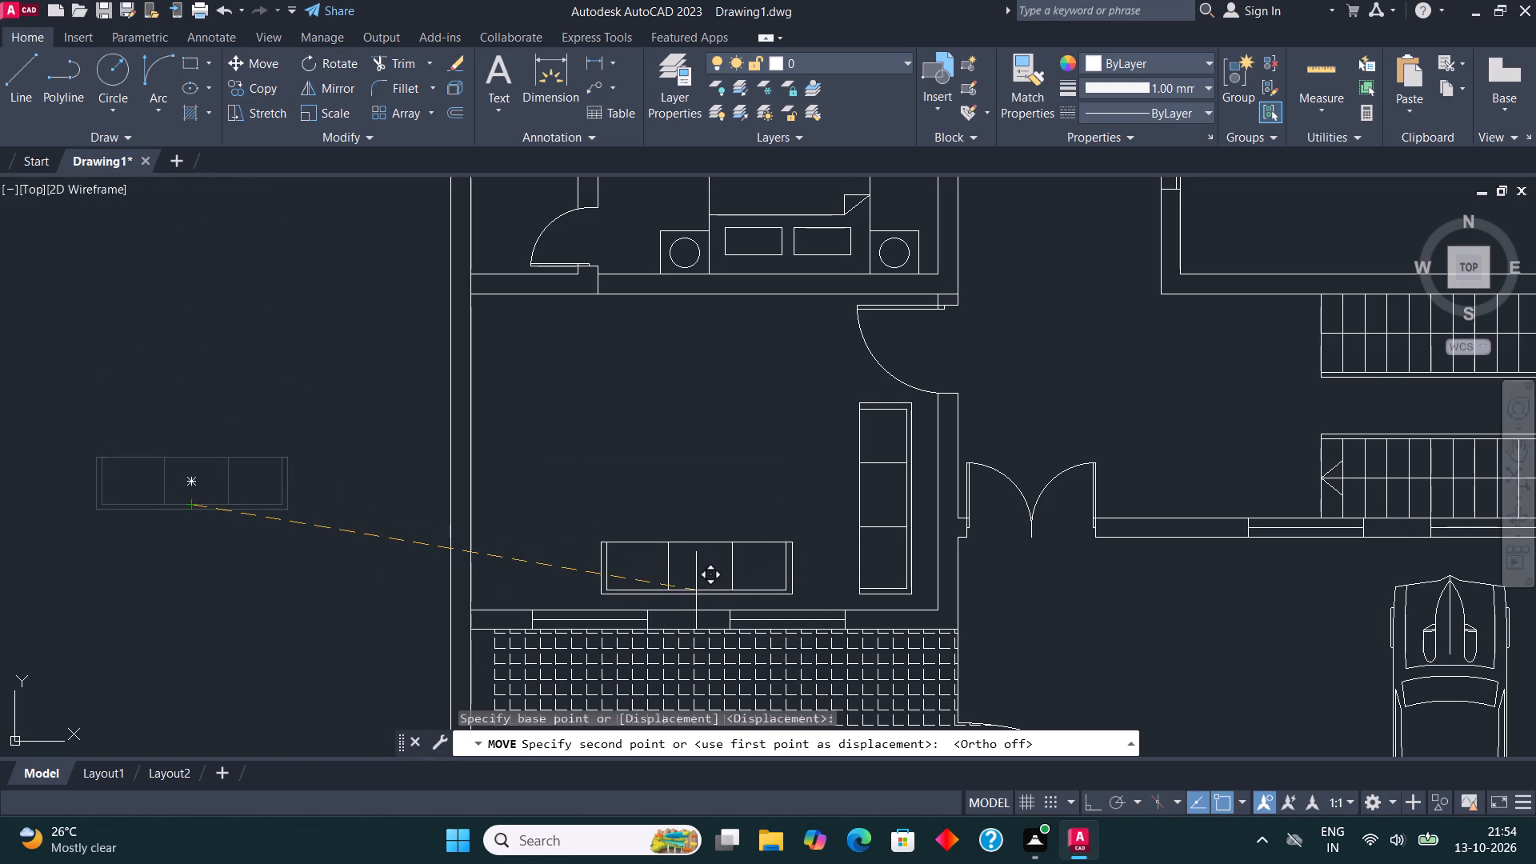
scroll(719, 591, up, 1)
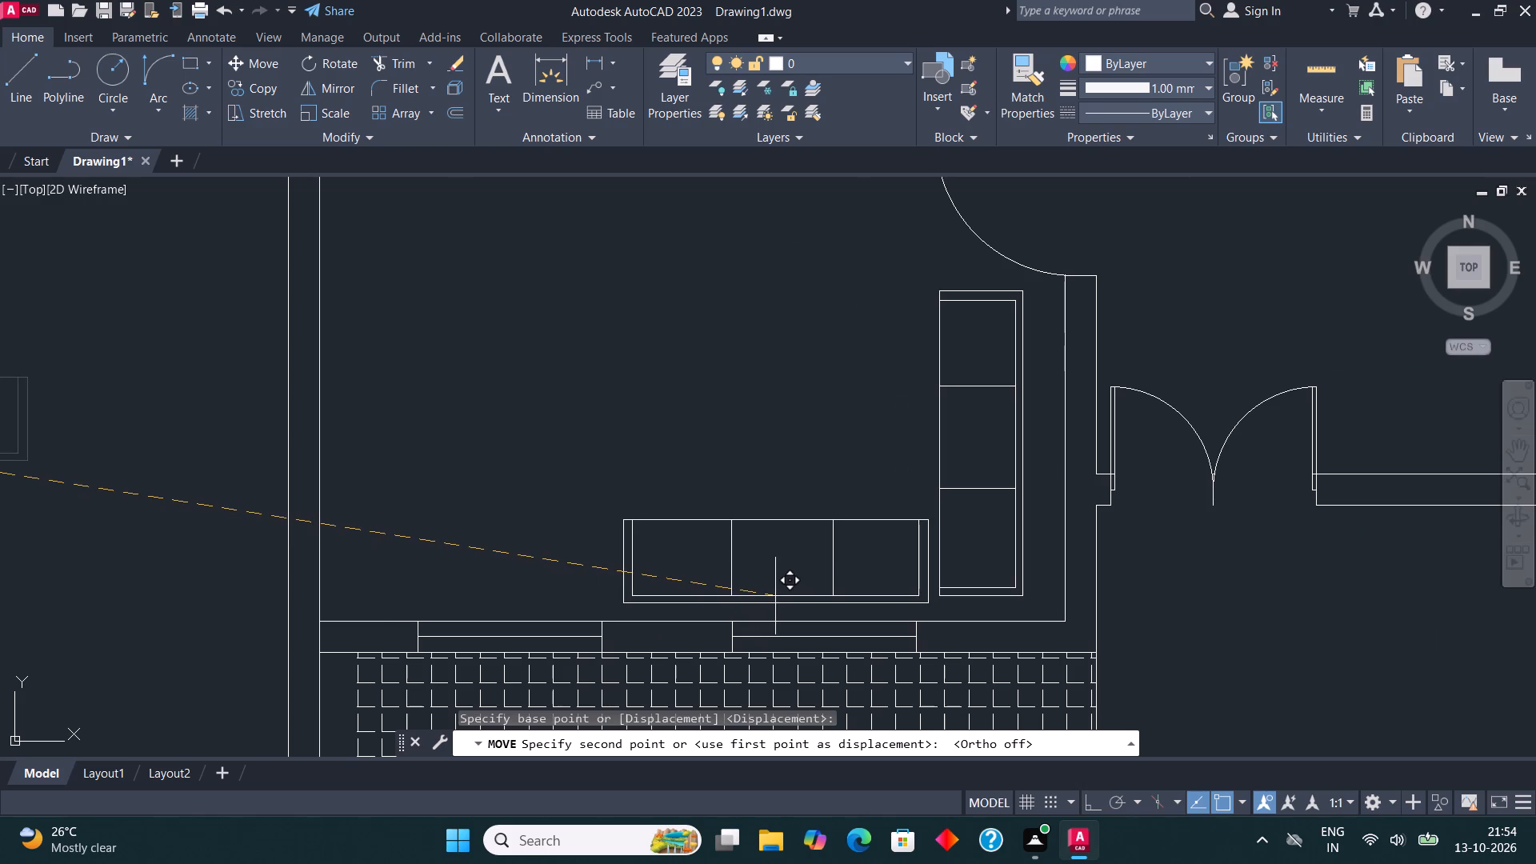
click(773, 590)
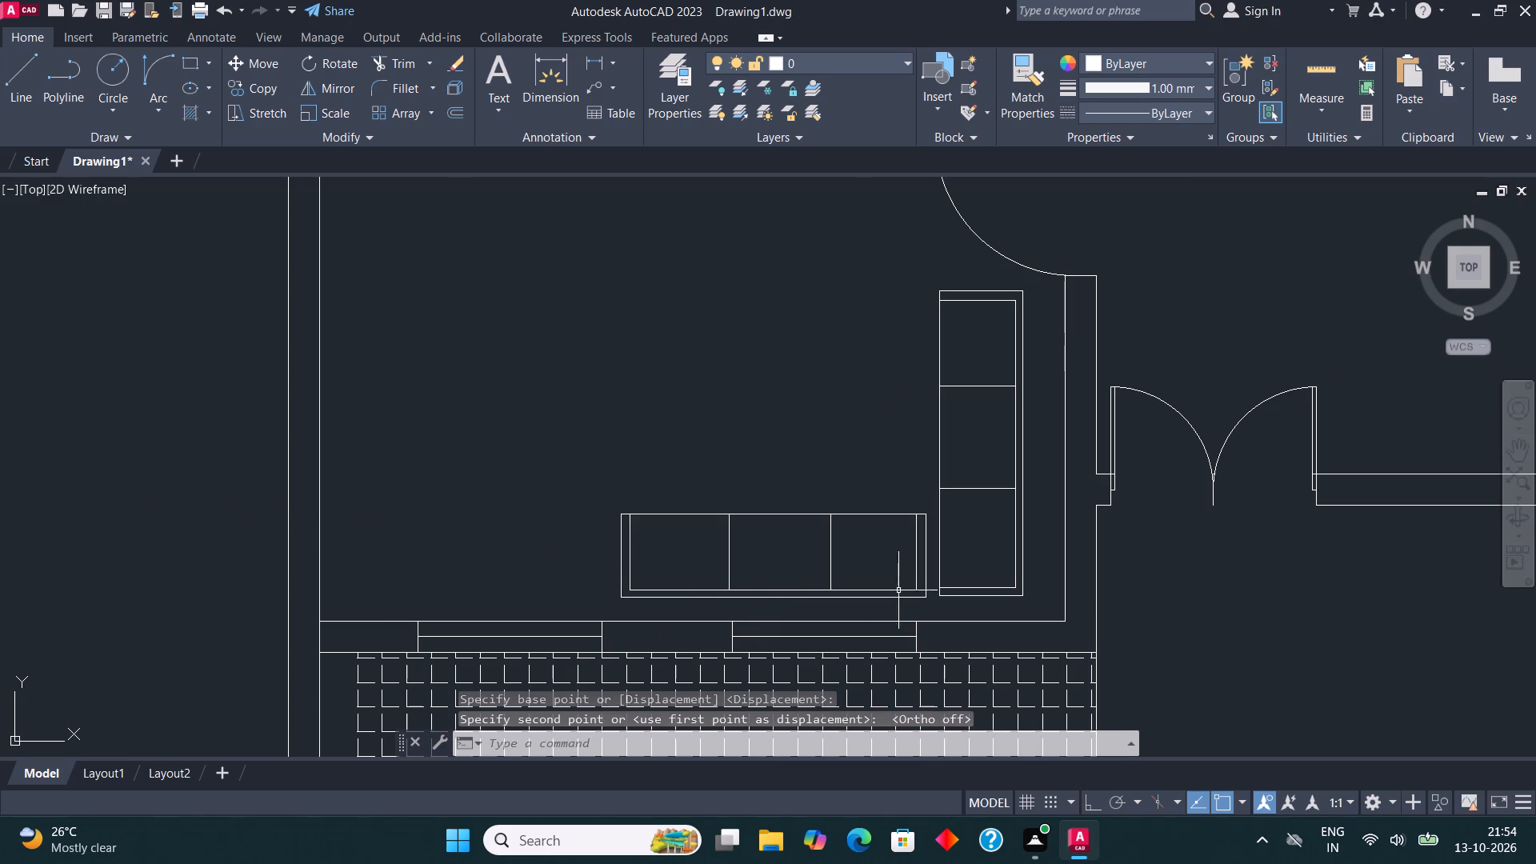
Copy the south-wall sofa straight west so the copy sits beside it, with its west end overlapping the west wall.
click(928, 606)
click(590, 492)
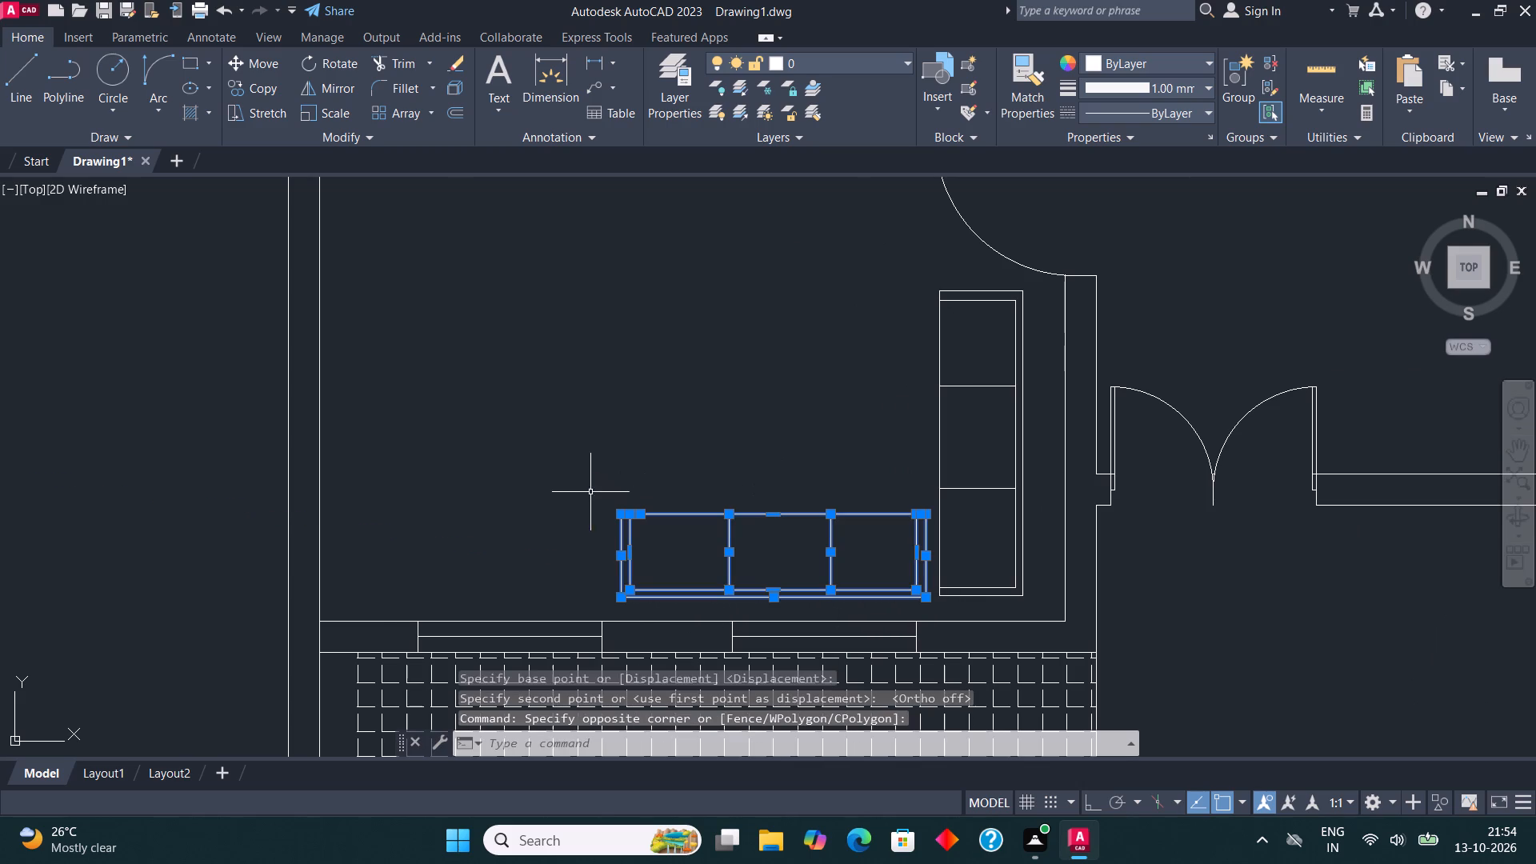
click(259, 89)
click(784, 553)
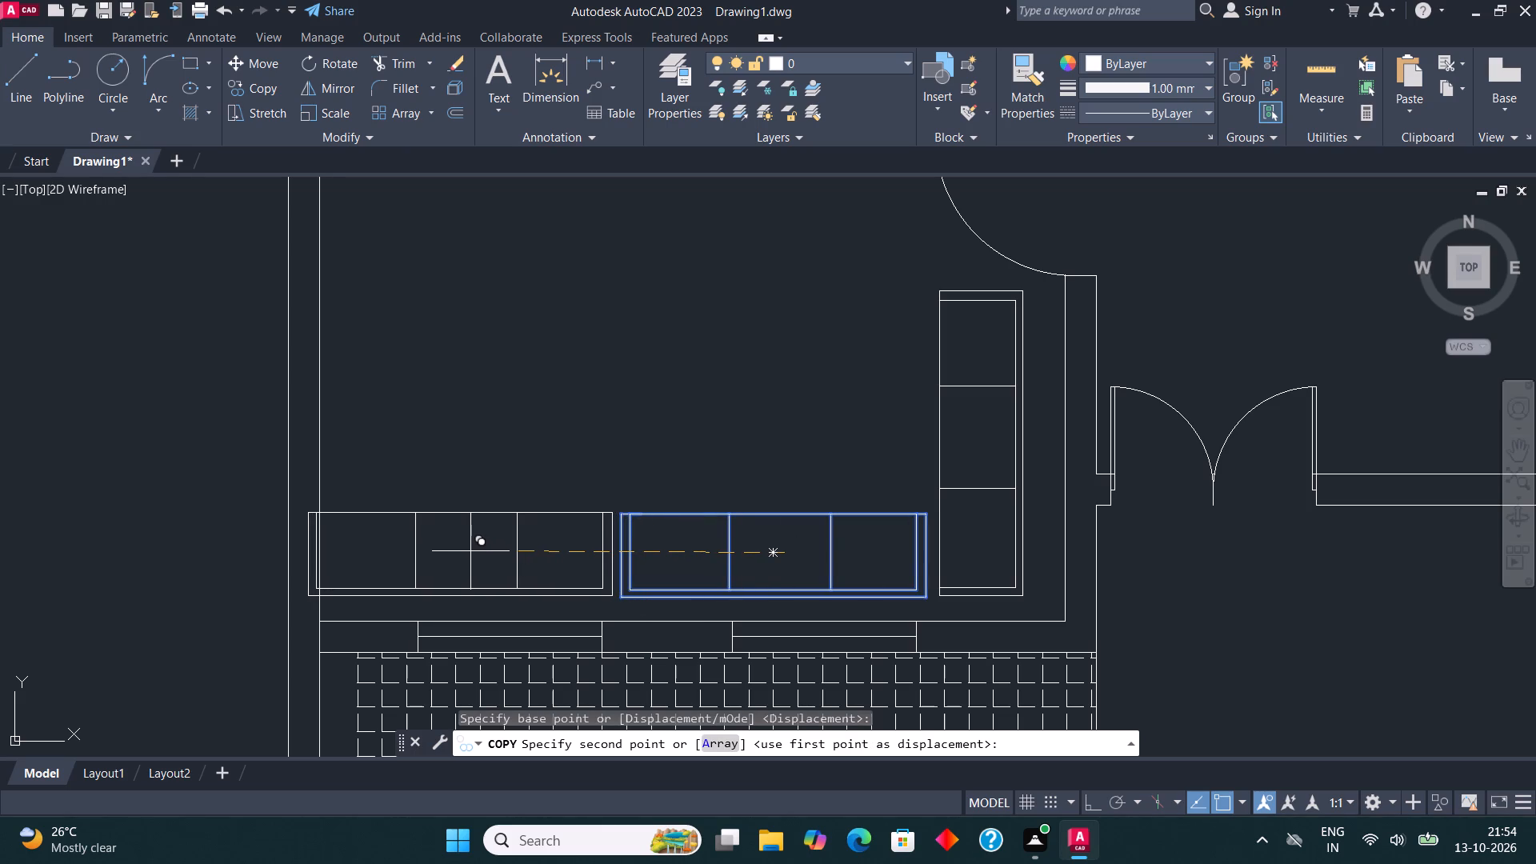
click(470, 551)
key(Escape)
Trim away the west seat and the wall-overlapping end of the copied south-wall sofa, leaving two seats.
scroll(392, 534, up, 1)
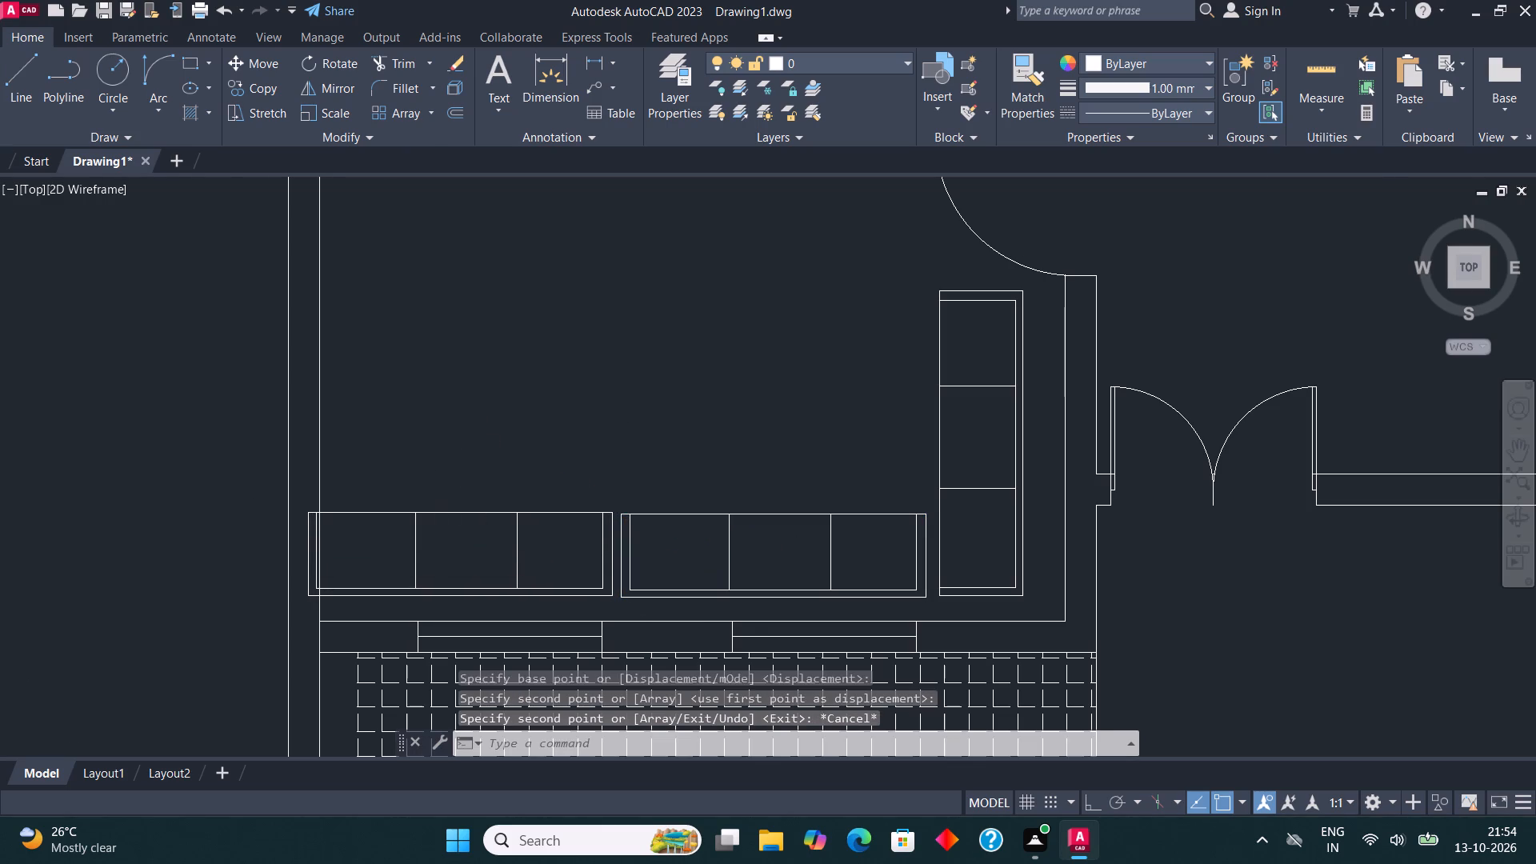
click(390, 67)
drag(313, 638, 314, 638)
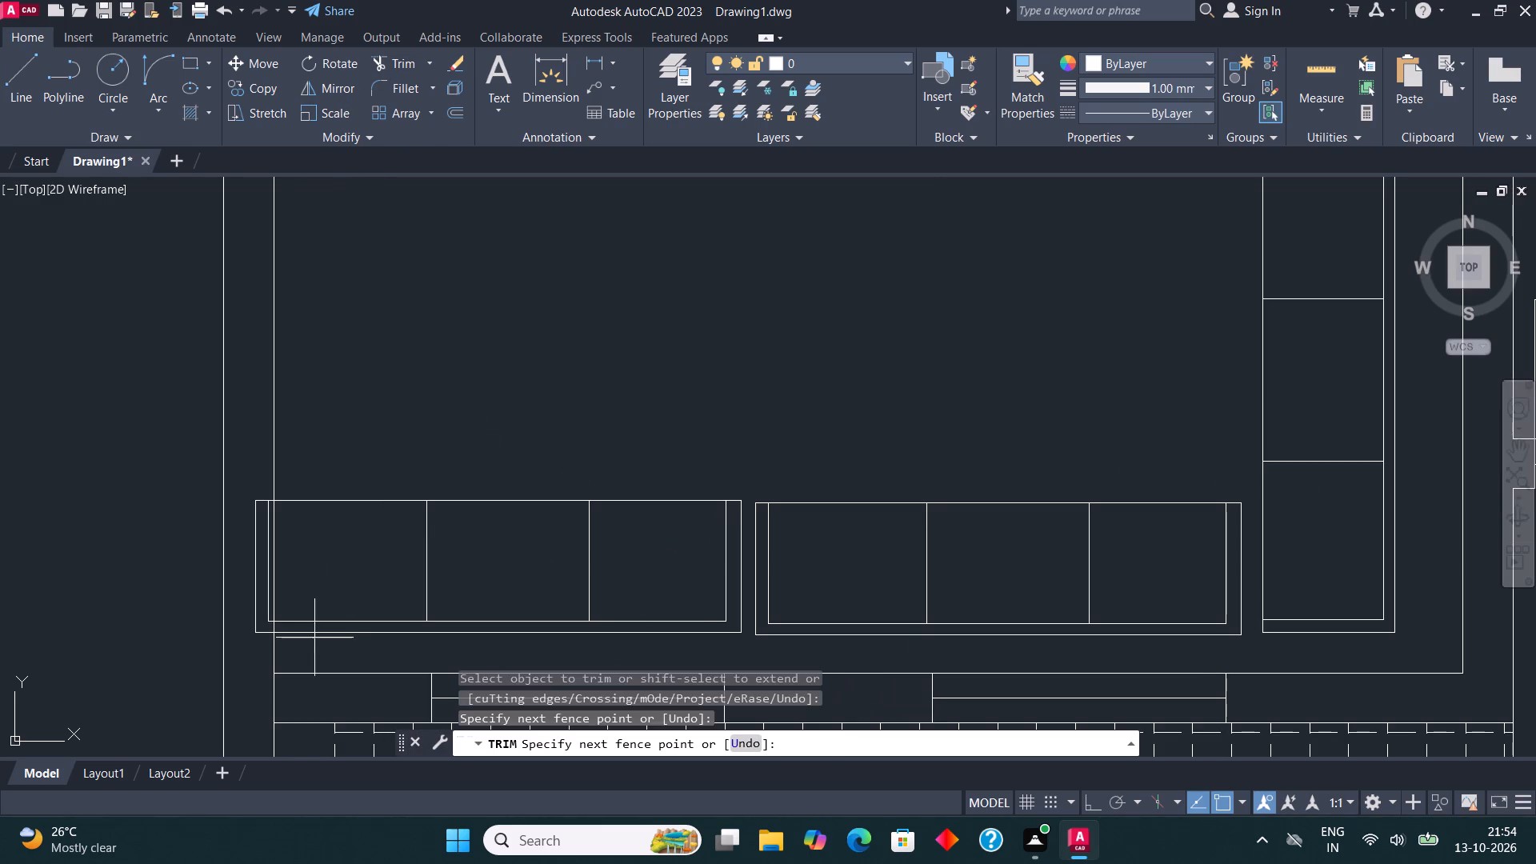
drag(314, 638, 343, 506)
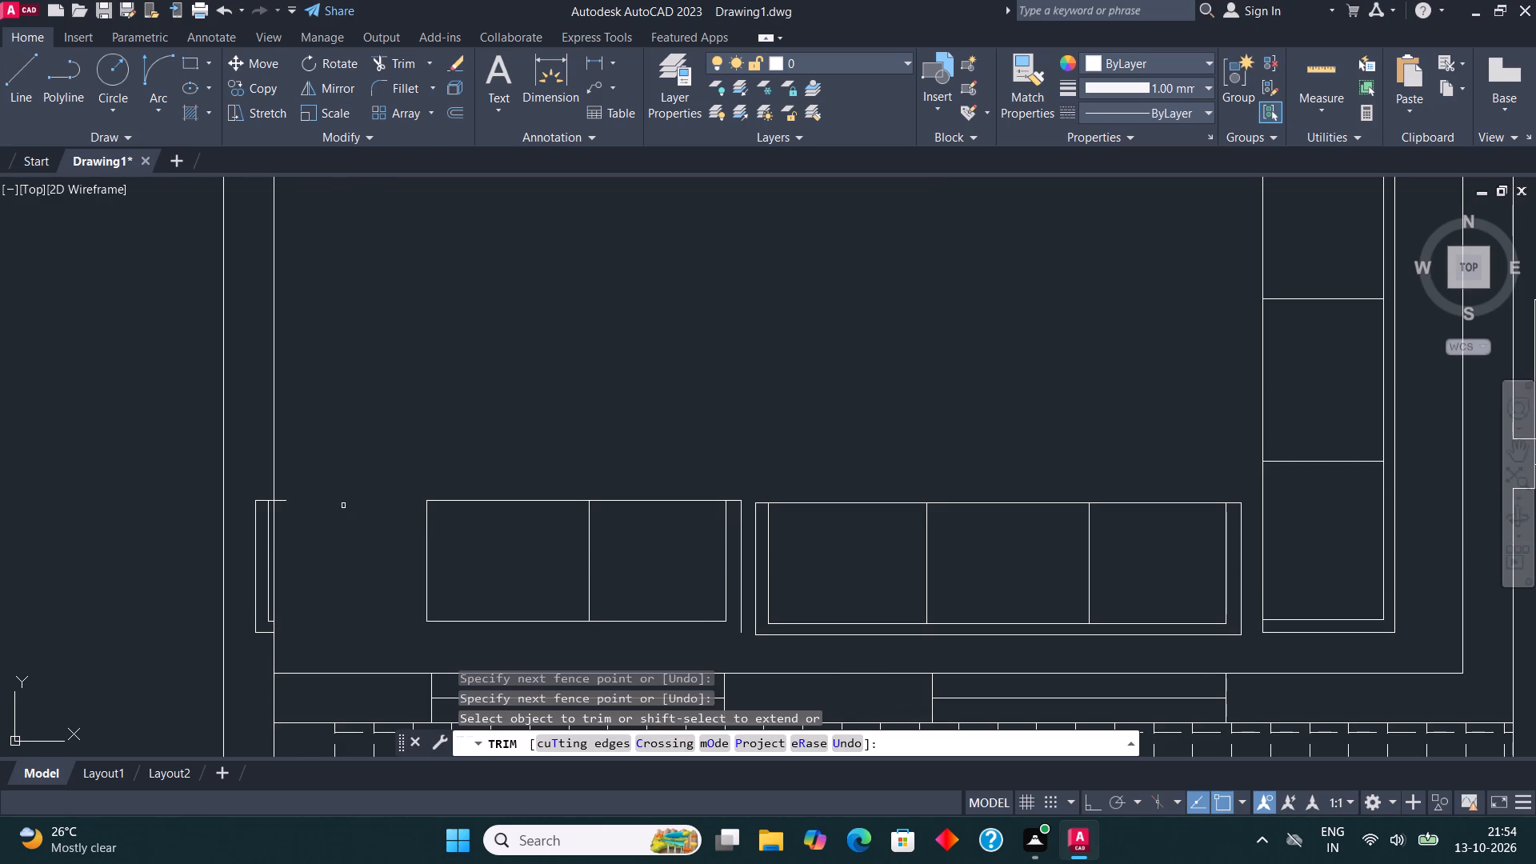
click(254, 546)
click(268, 493)
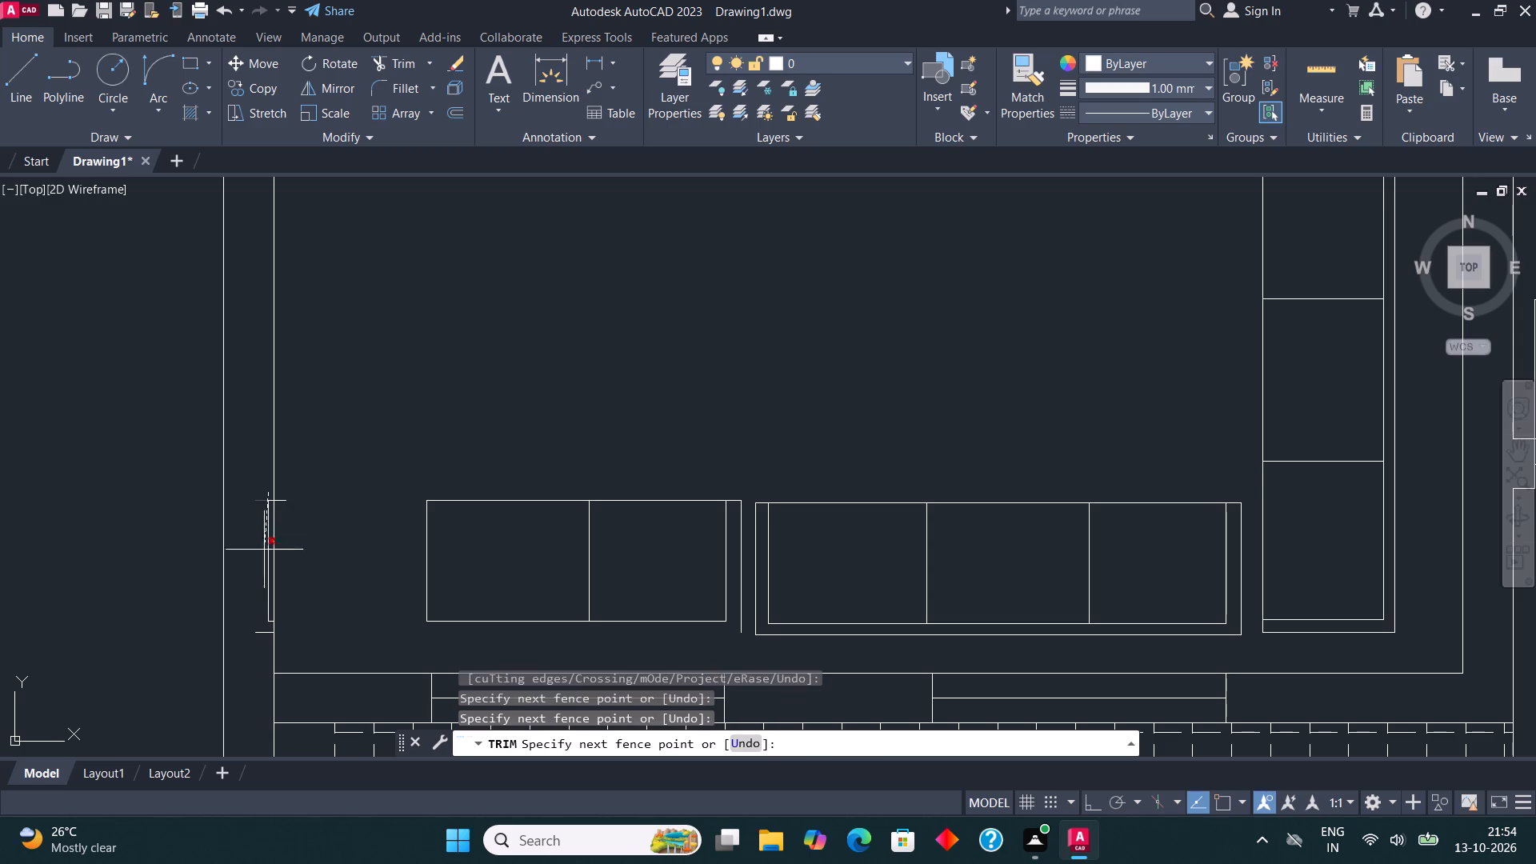
click(265, 633)
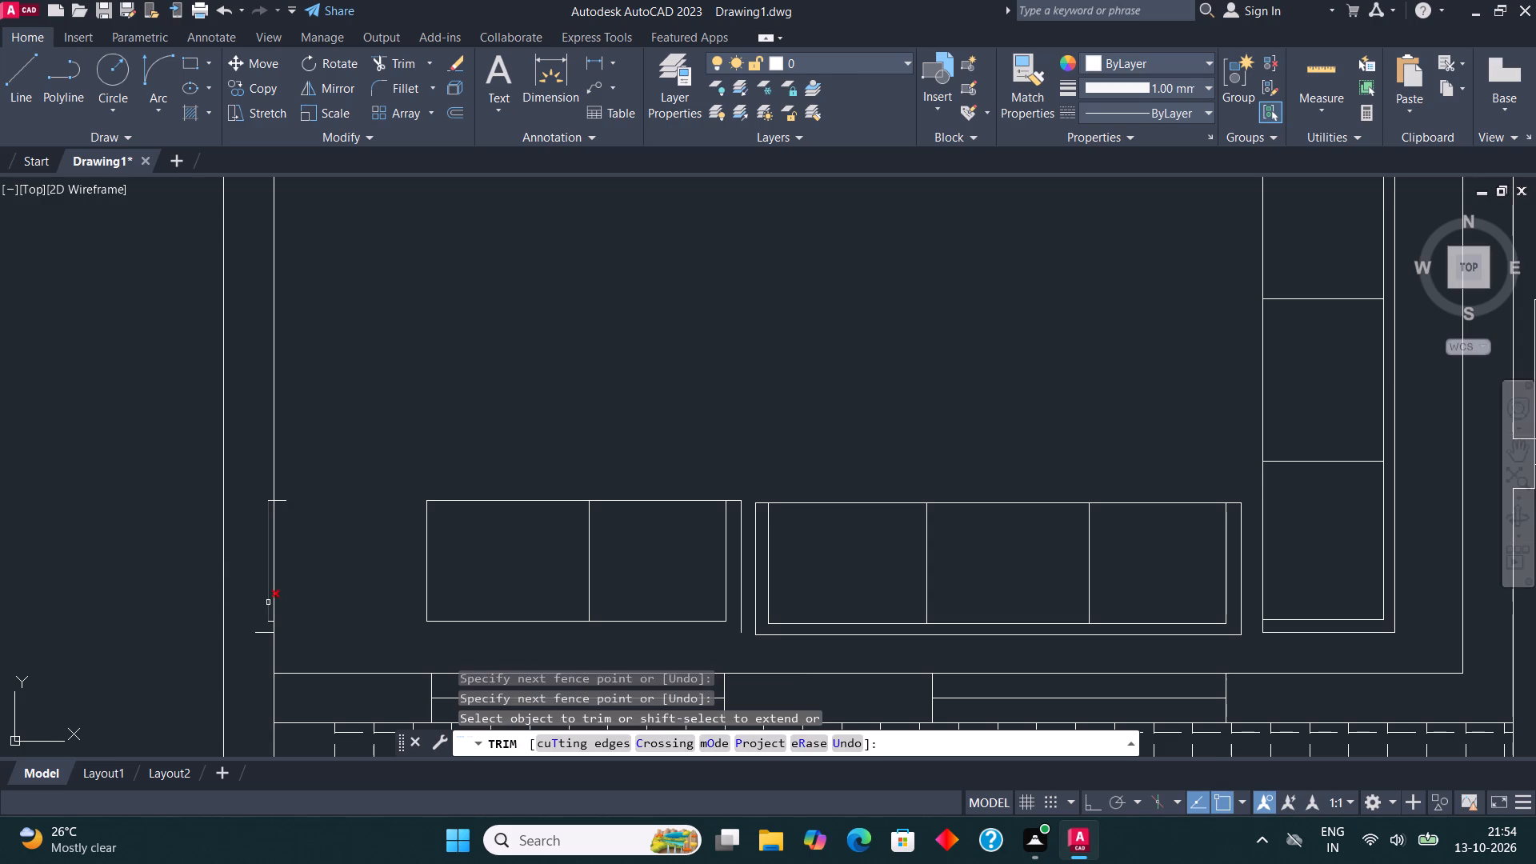
click(268, 602)
click(269, 618)
click(262, 652)
click(269, 501)
click(285, 502)
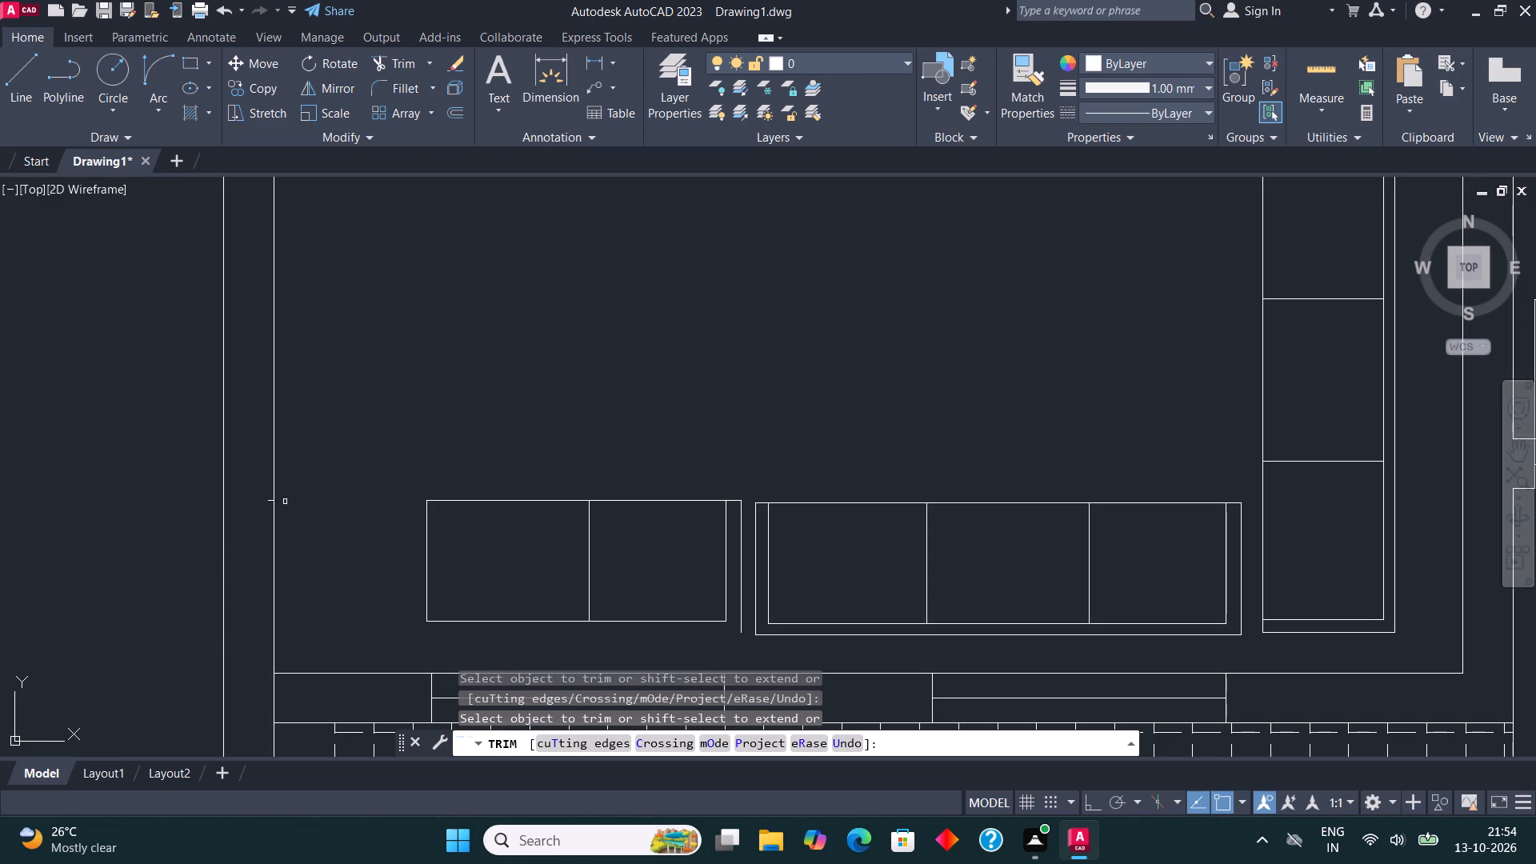
click(266, 501)
key(Escape)
Draw the two-seat sofa's new west arm as a short line west from the seat's northwest corner, continuing south to the back's depth.
click(11, 69)
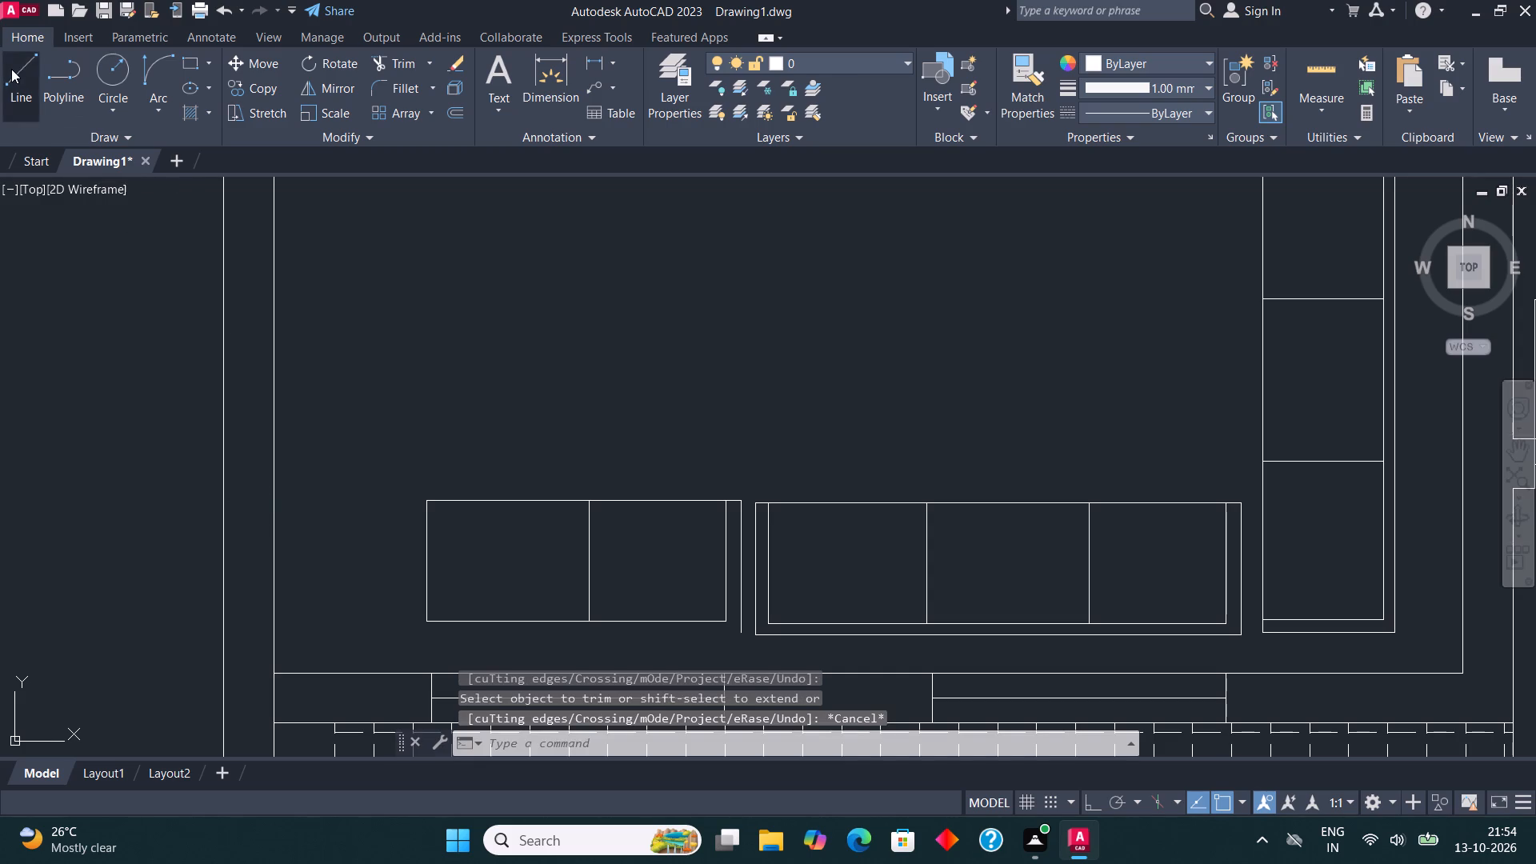
scroll(440, 506, up, 2)
click(401, 498)
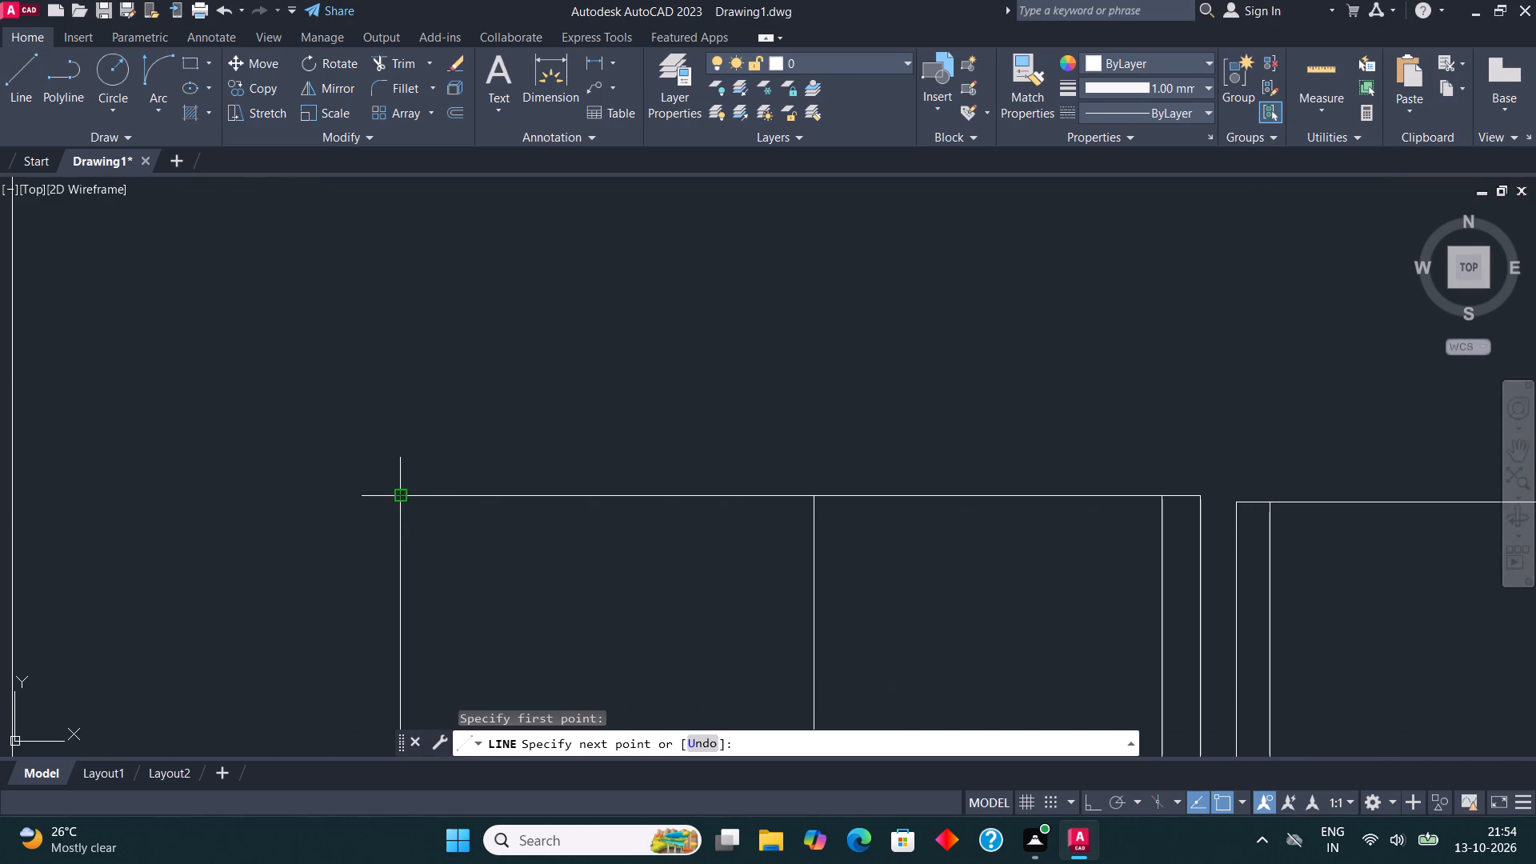
click(372, 495)
scroll(372, 496, down, 2)
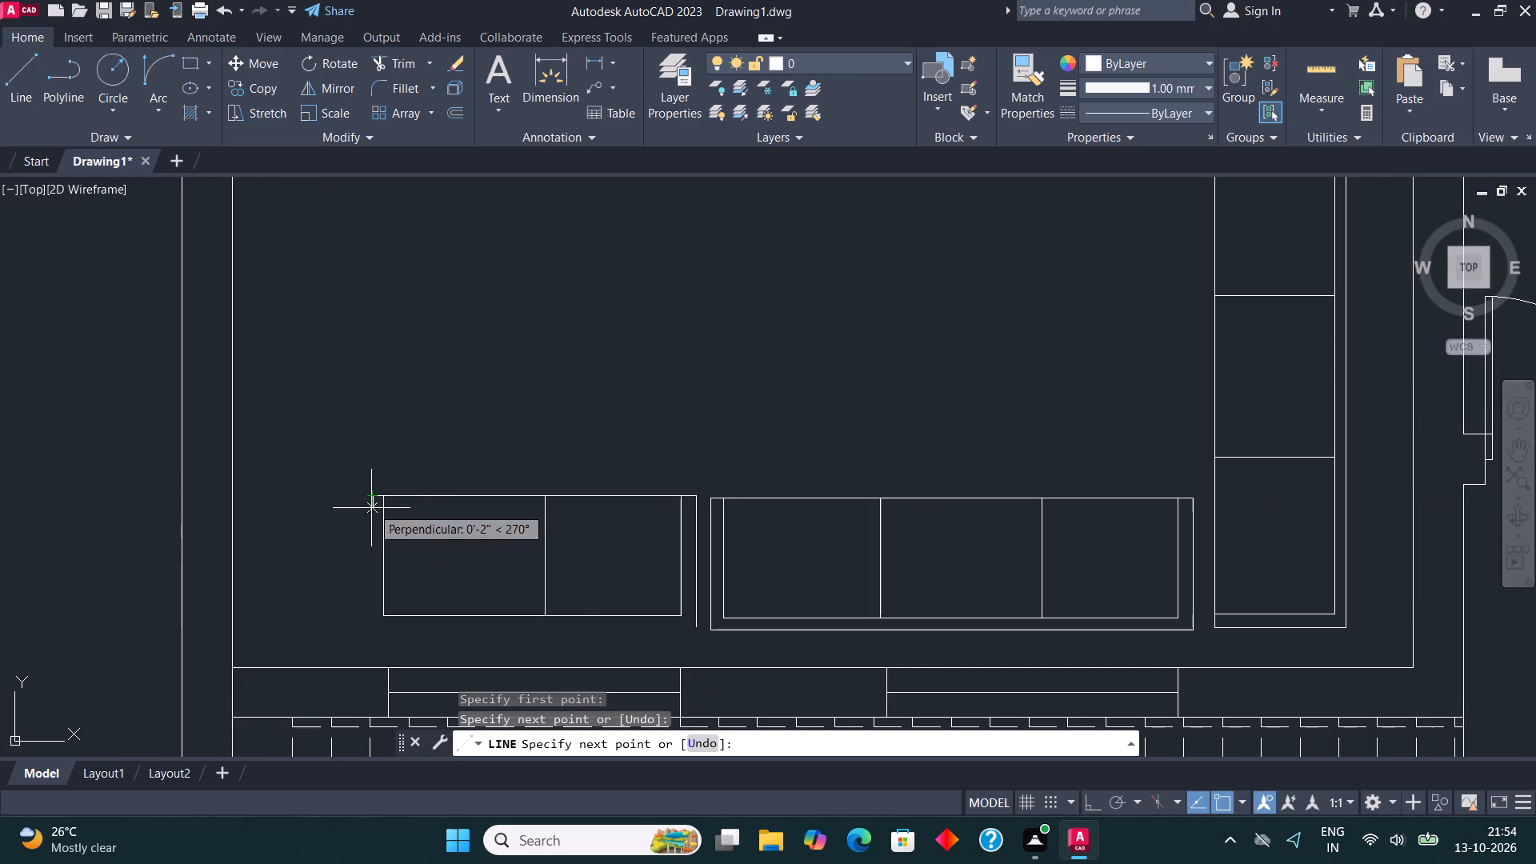
click(366, 627)
key(Escape)
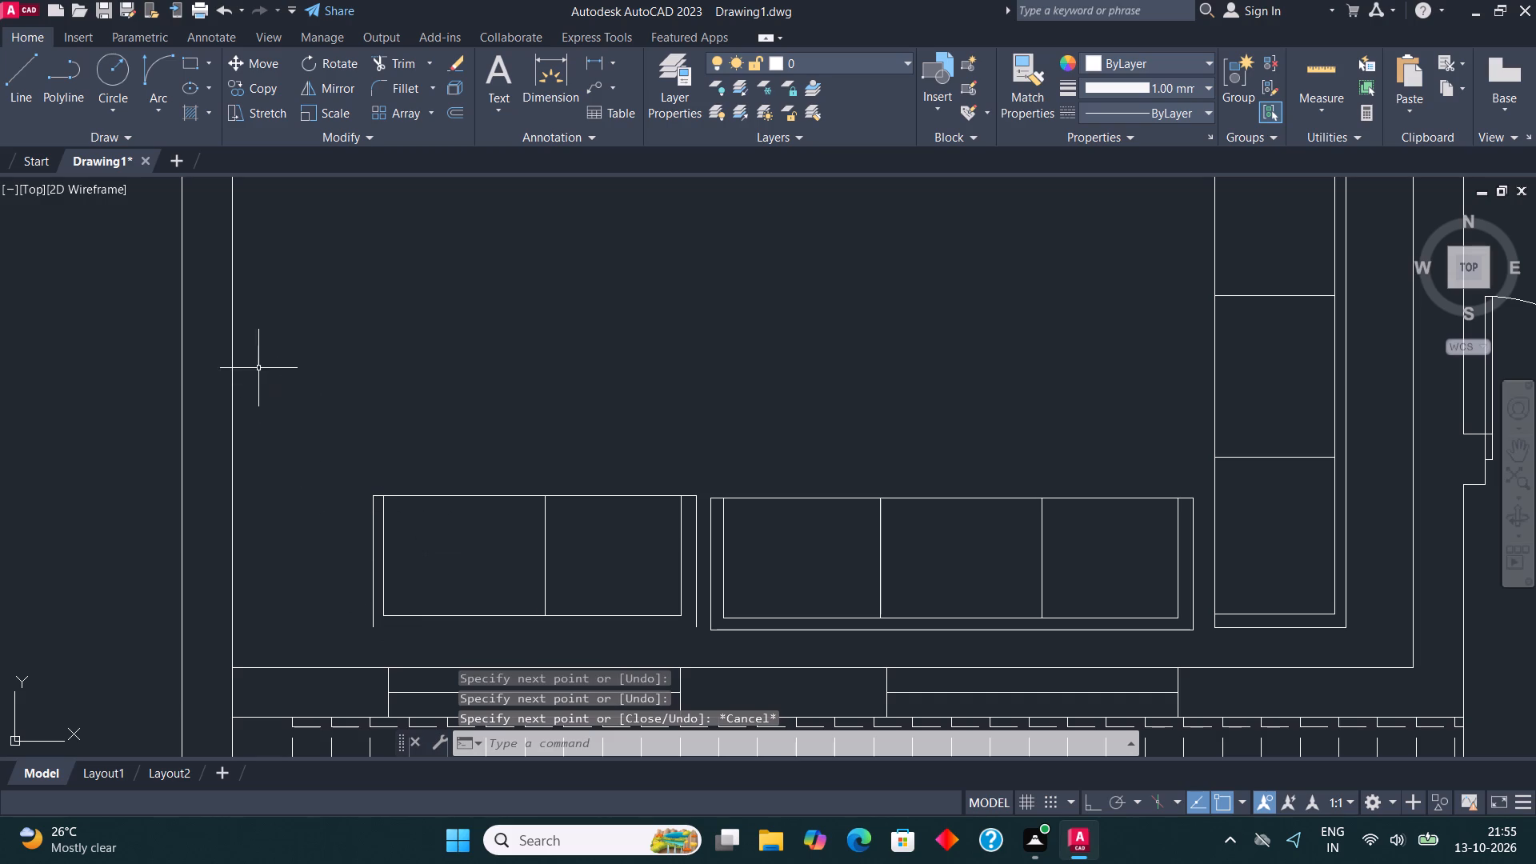
Shift the west arm's outer line slightly west and fillet it to the sofa's north edge.
scroll(369, 528, up, 1)
click(370, 528)
scroll(370, 528, up, 1)
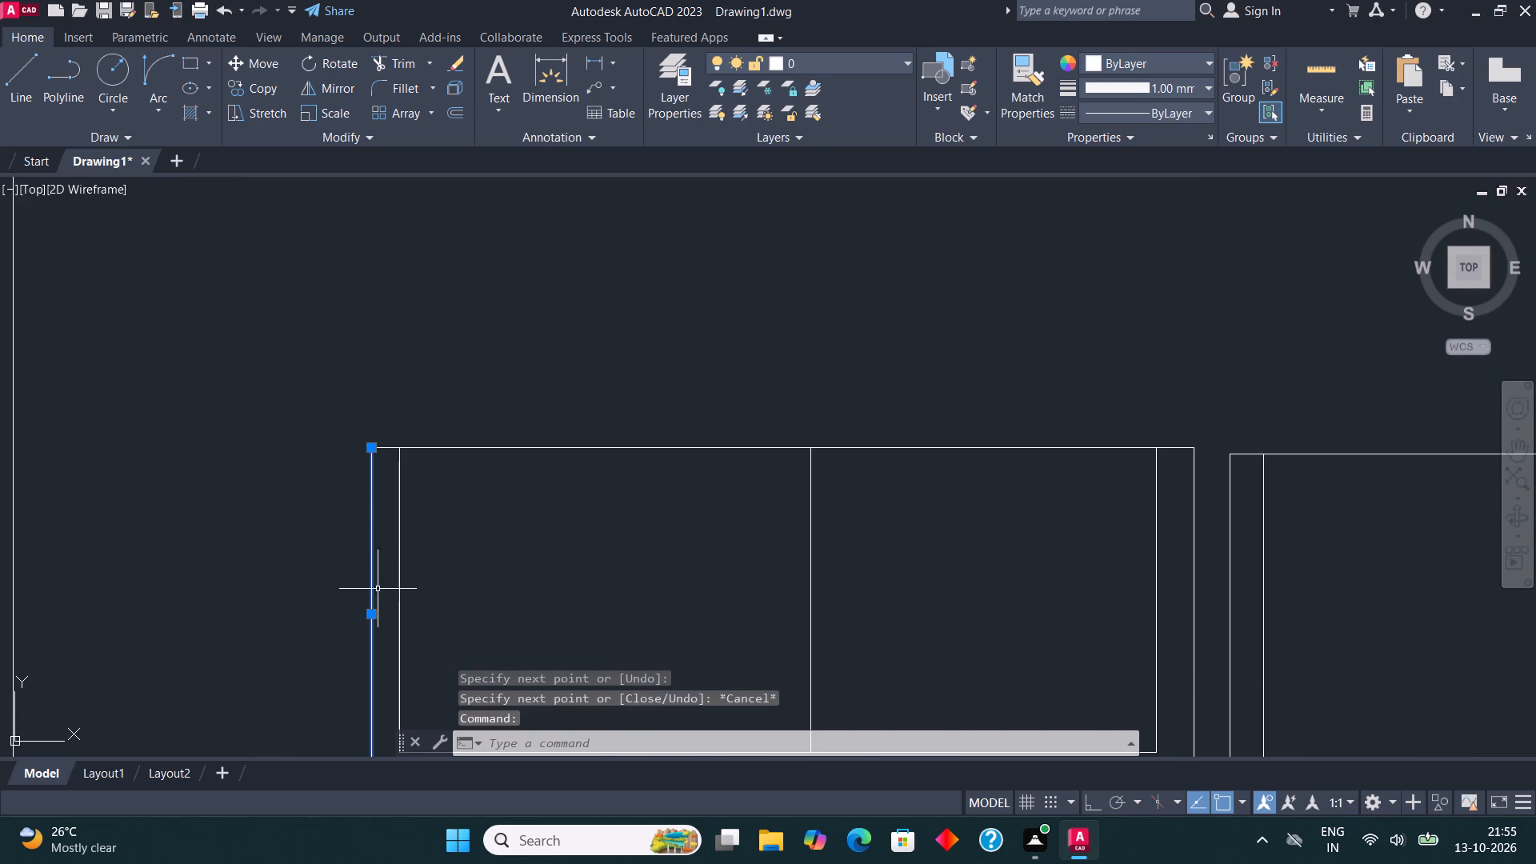
click(370, 614)
click(357, 607)
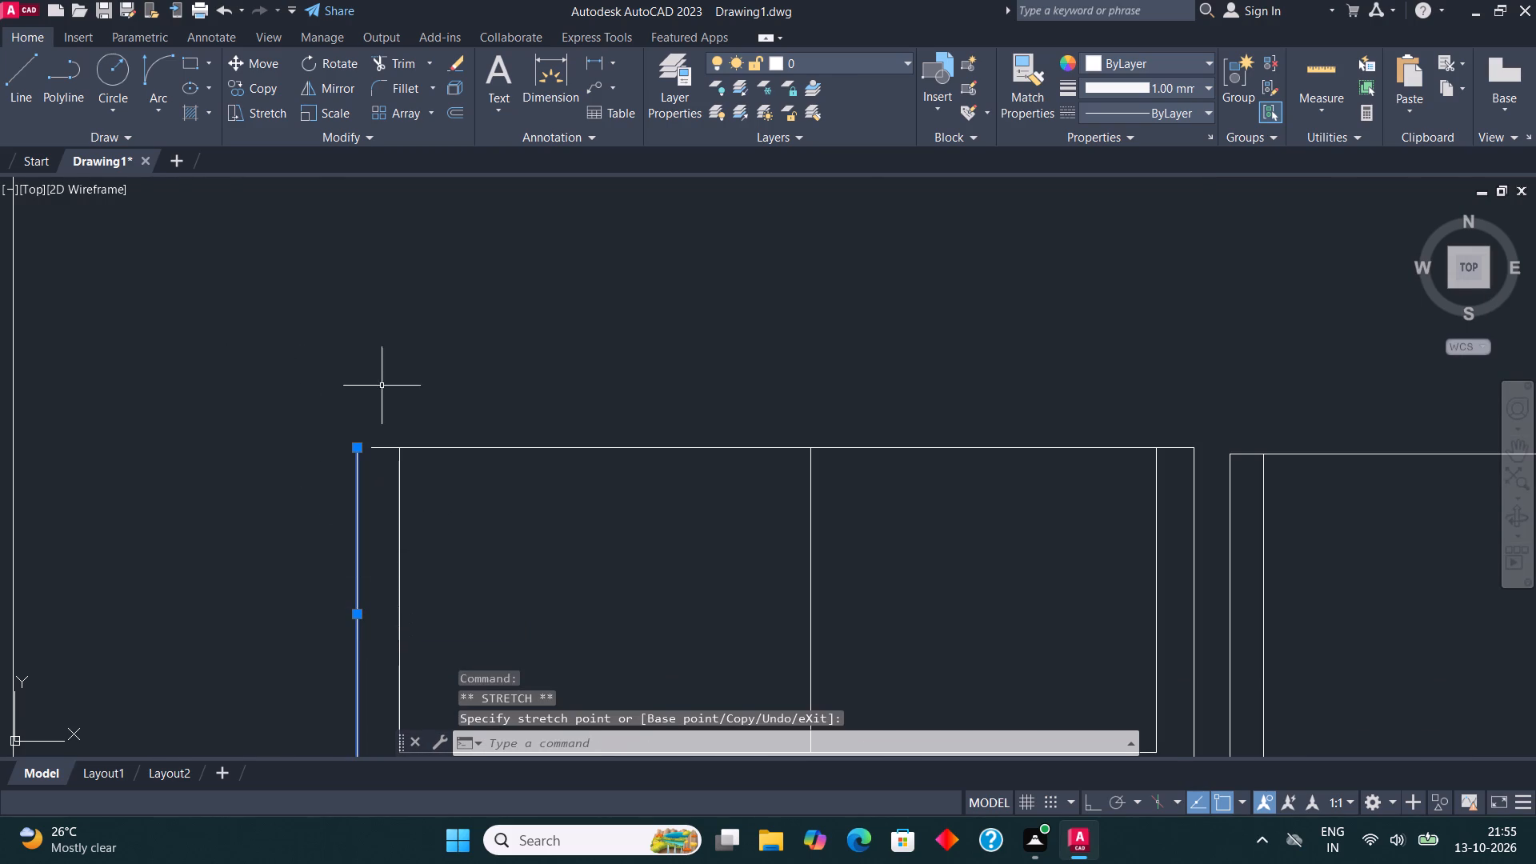
click(398, 92)
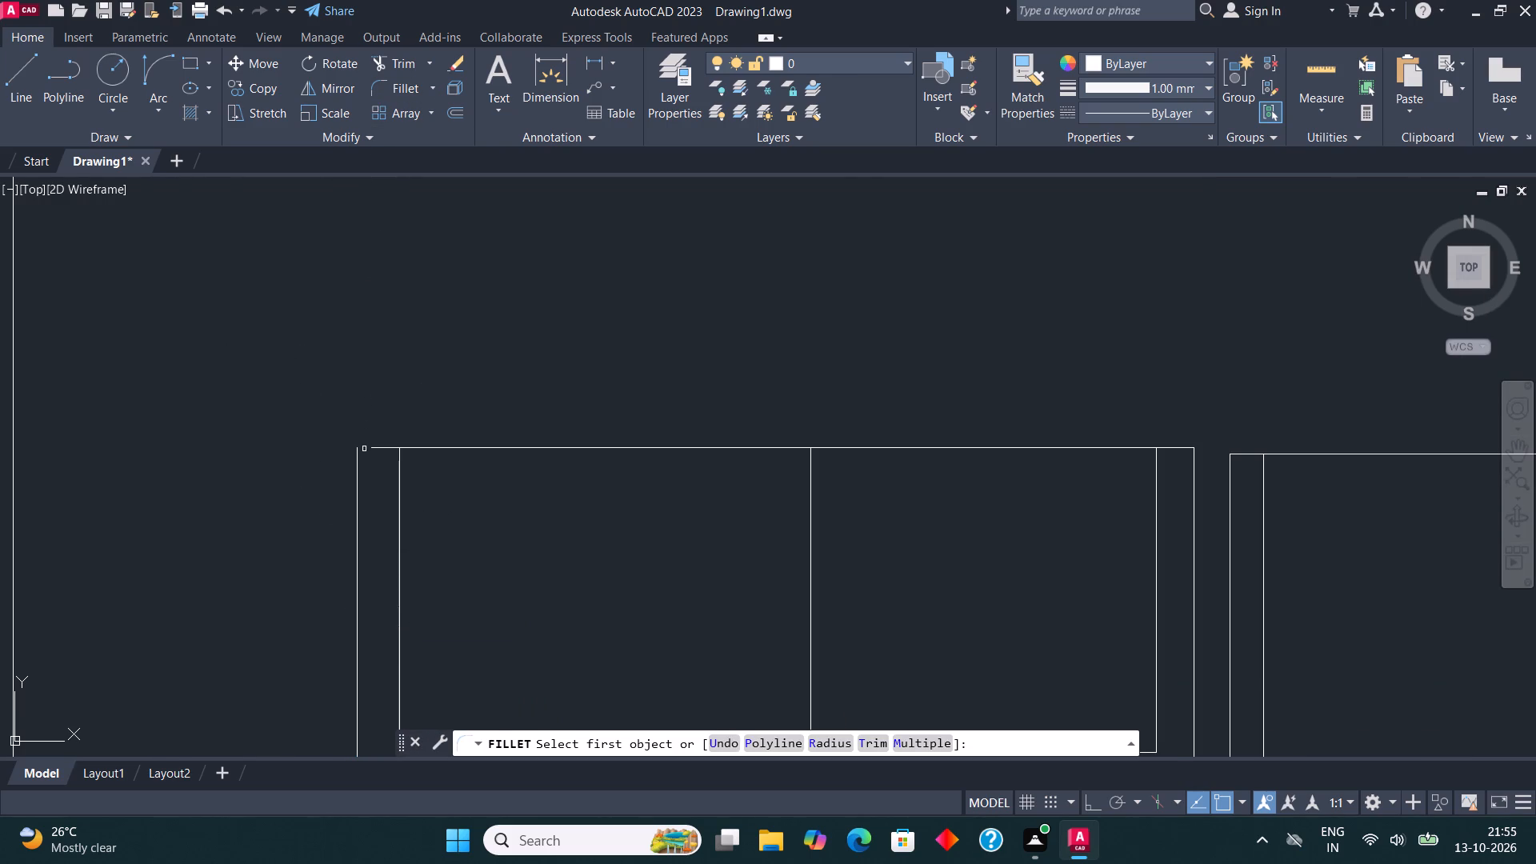
click(354, 470)
click(386, 450)
scroll(457, 346, down, 2)
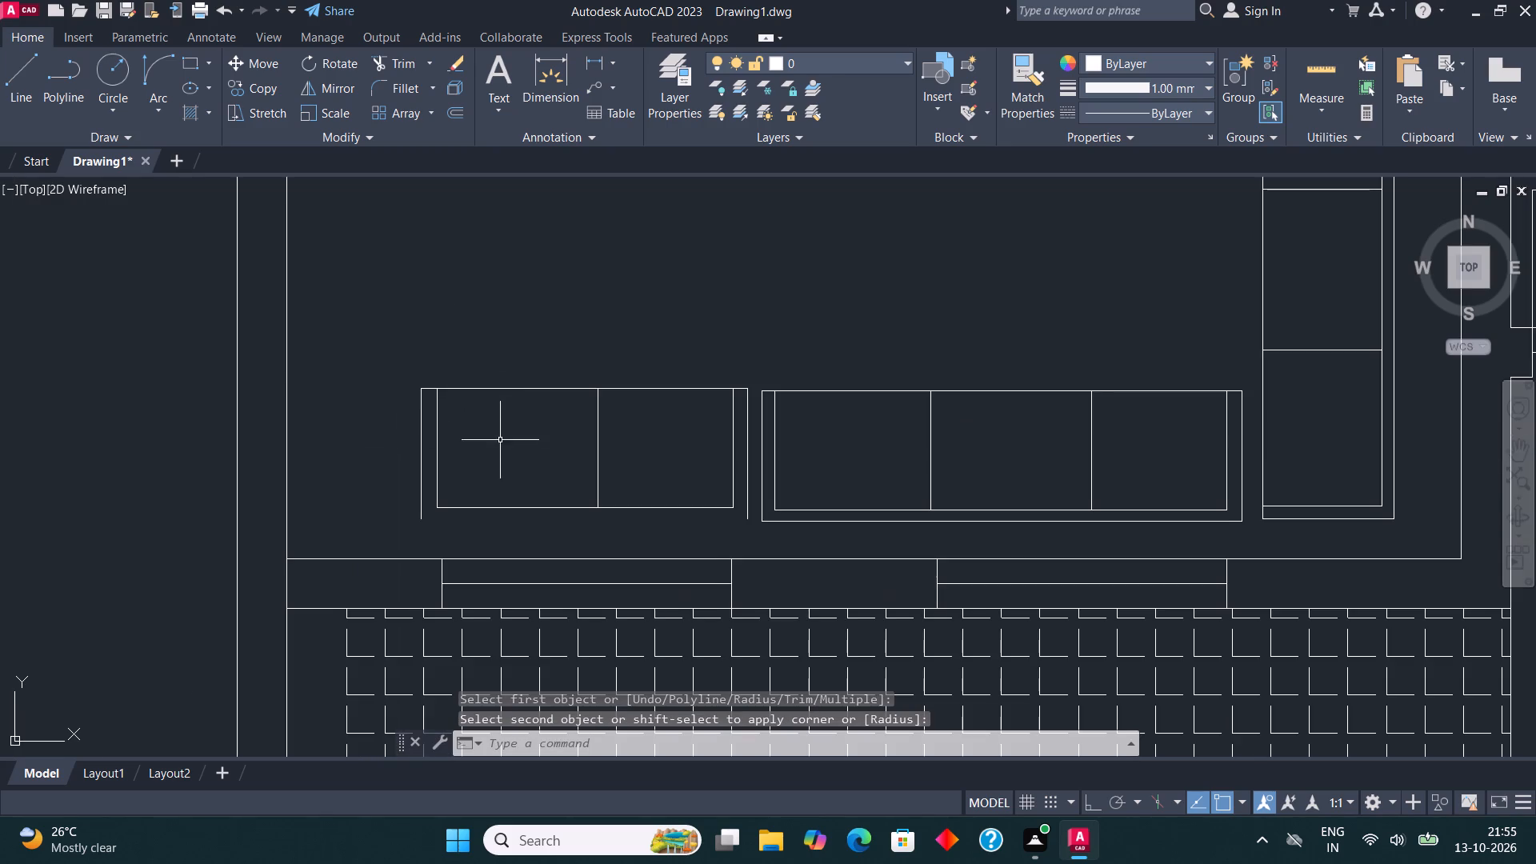
With Ortho on, draw the two-seat sofa's back line between the south ends of its east and west arms.
middle_drag(488, 443, 449, 432)
click(33, 72)
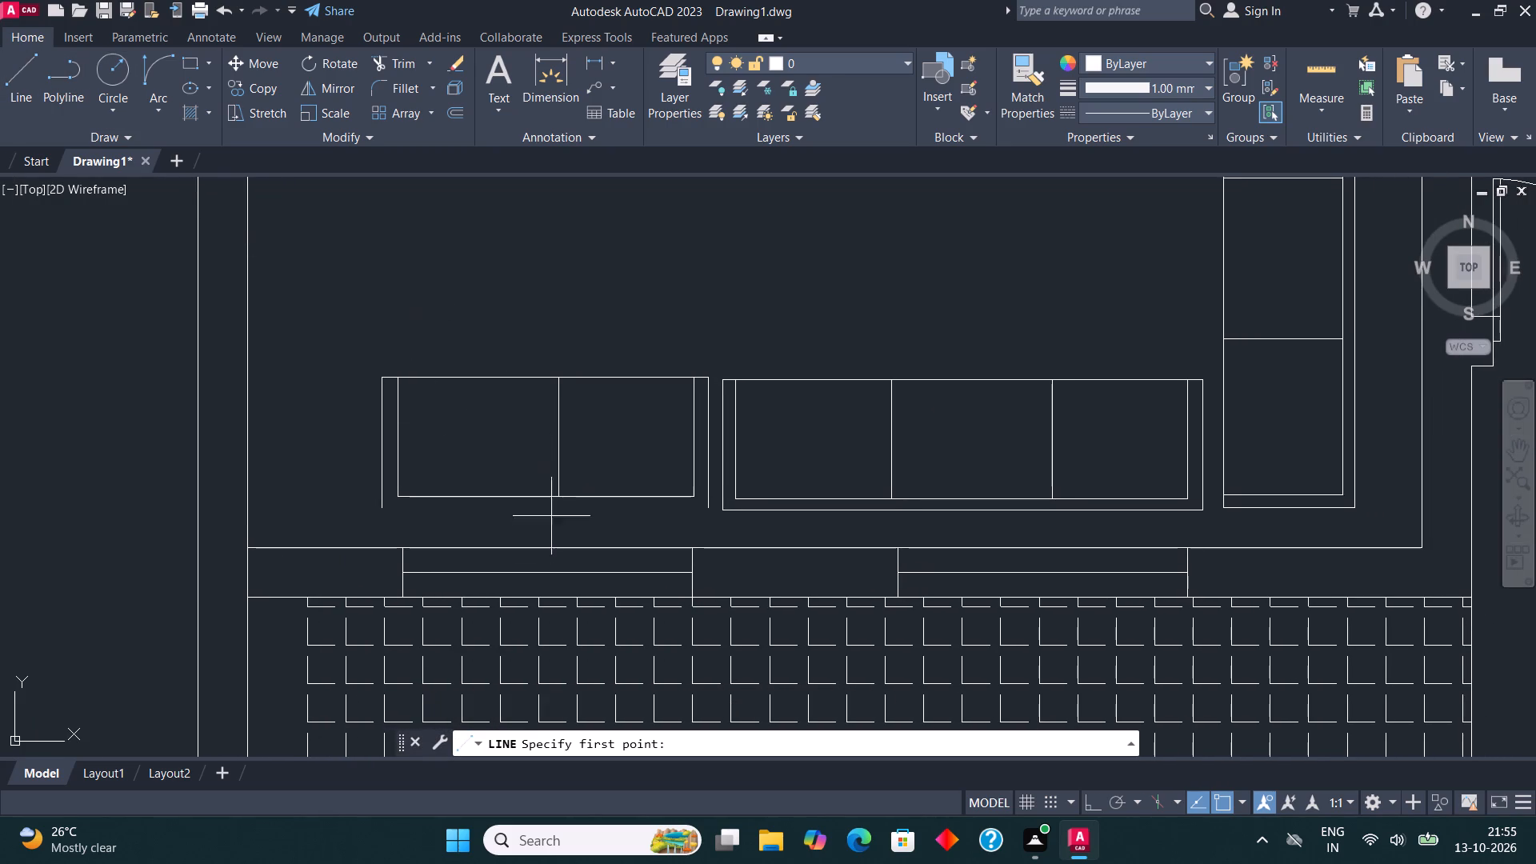
scroll(566, 564, up, 2)
click(922, 430)
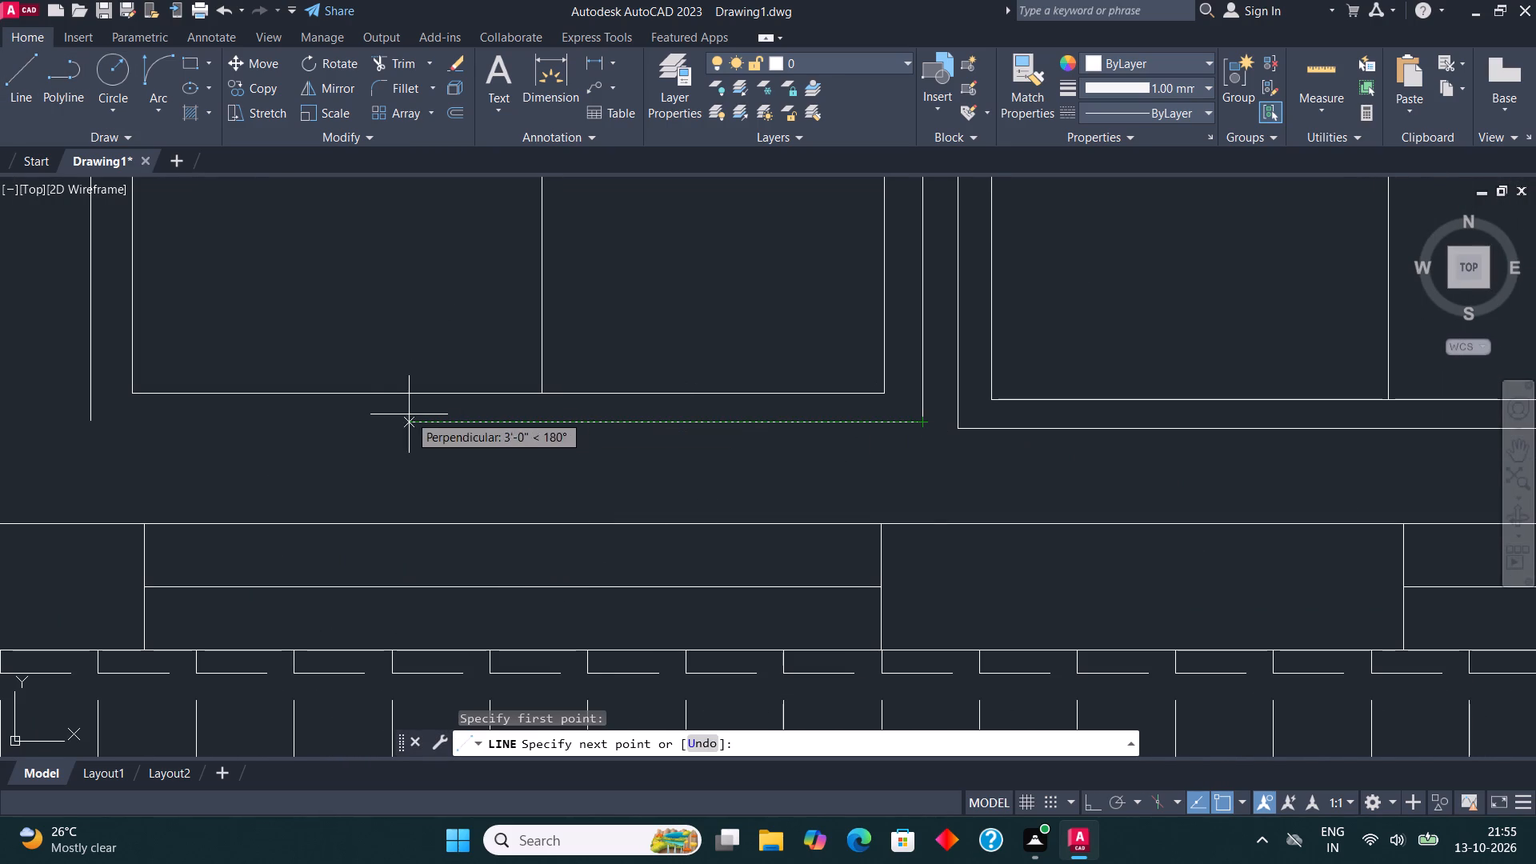
key(F8)
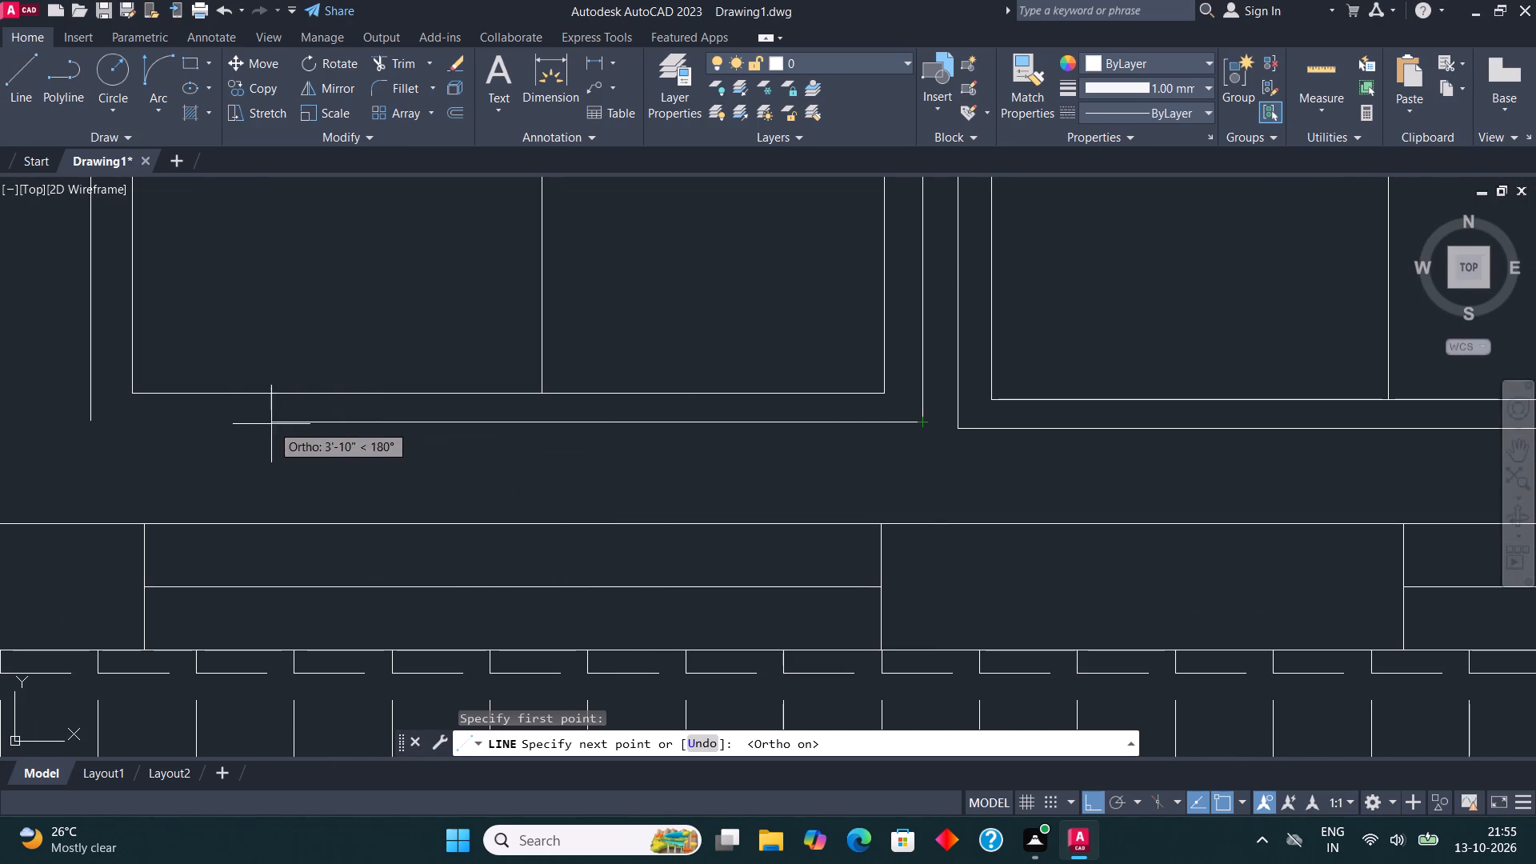
click(88, 421)
scroll(225, 405, down, 1)
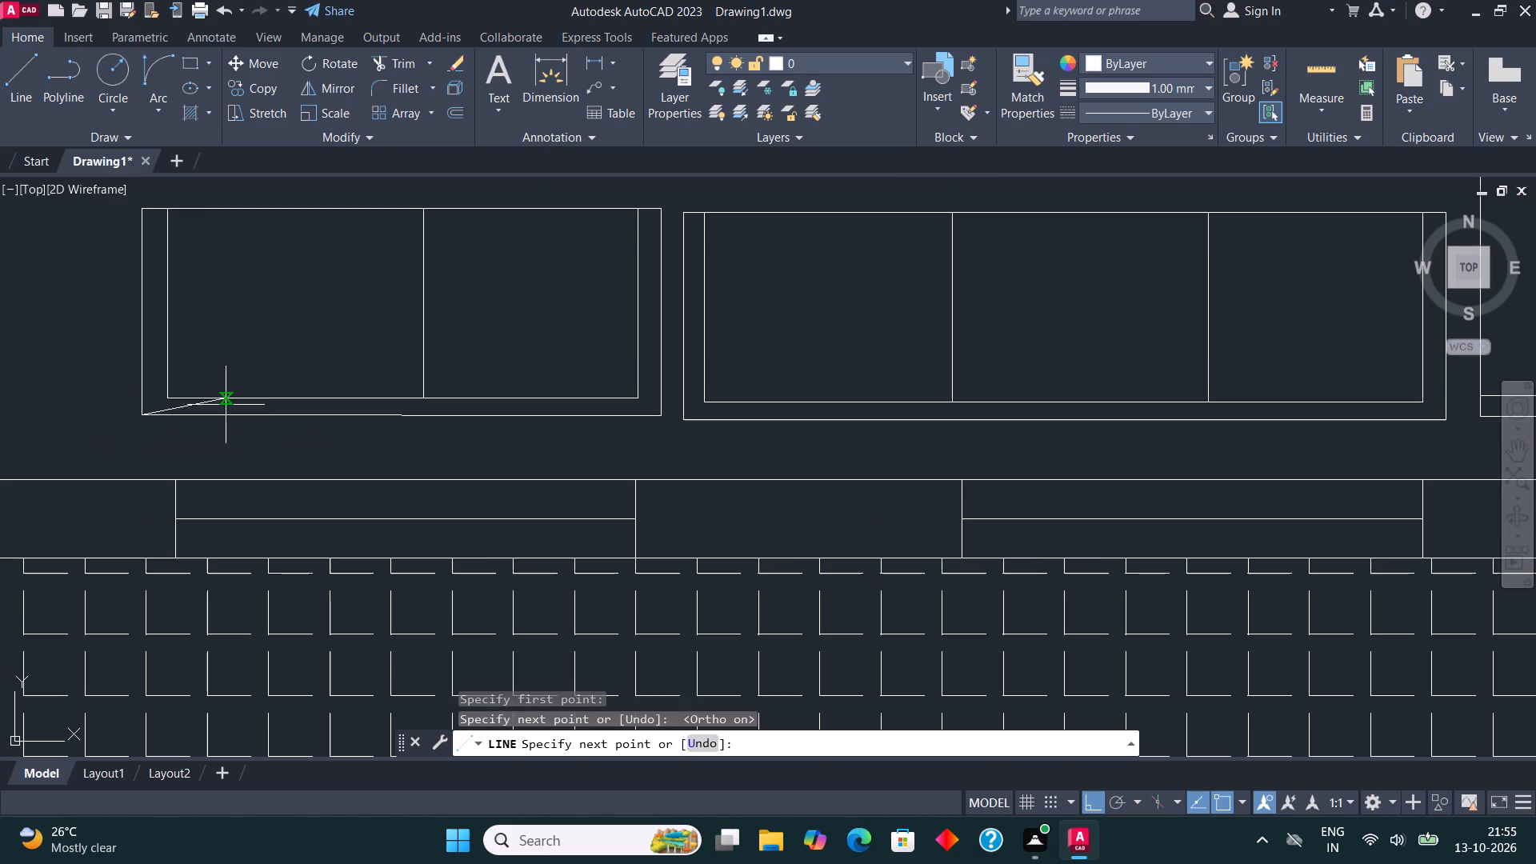
key(Escape)
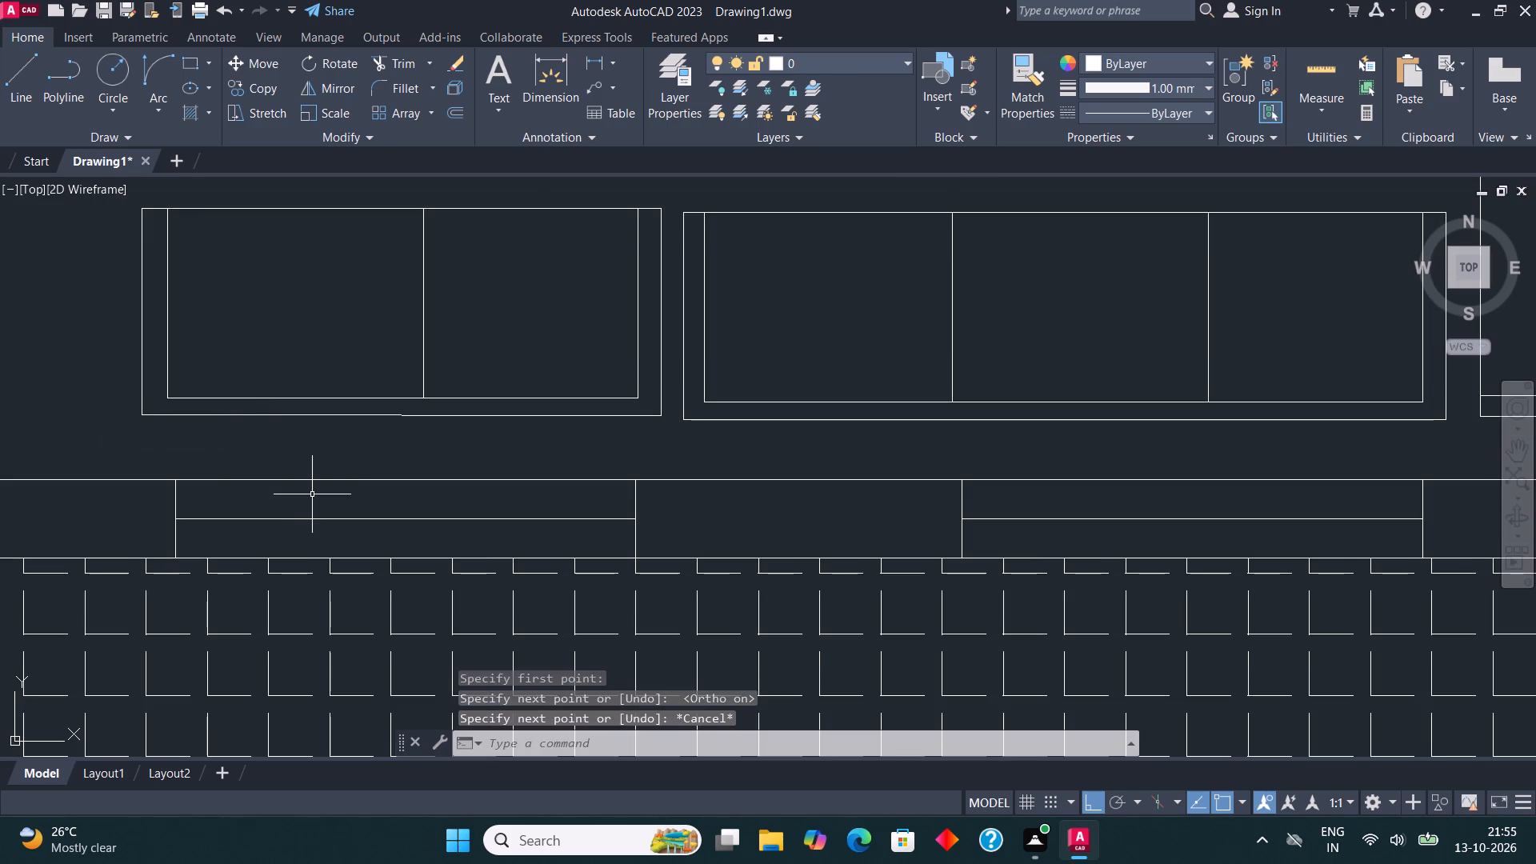
Move the two-seat sofa east so its southeast corner meets the southwest corner of the three-seat south-wall sofa.
scroll(308, 505, down, 2)
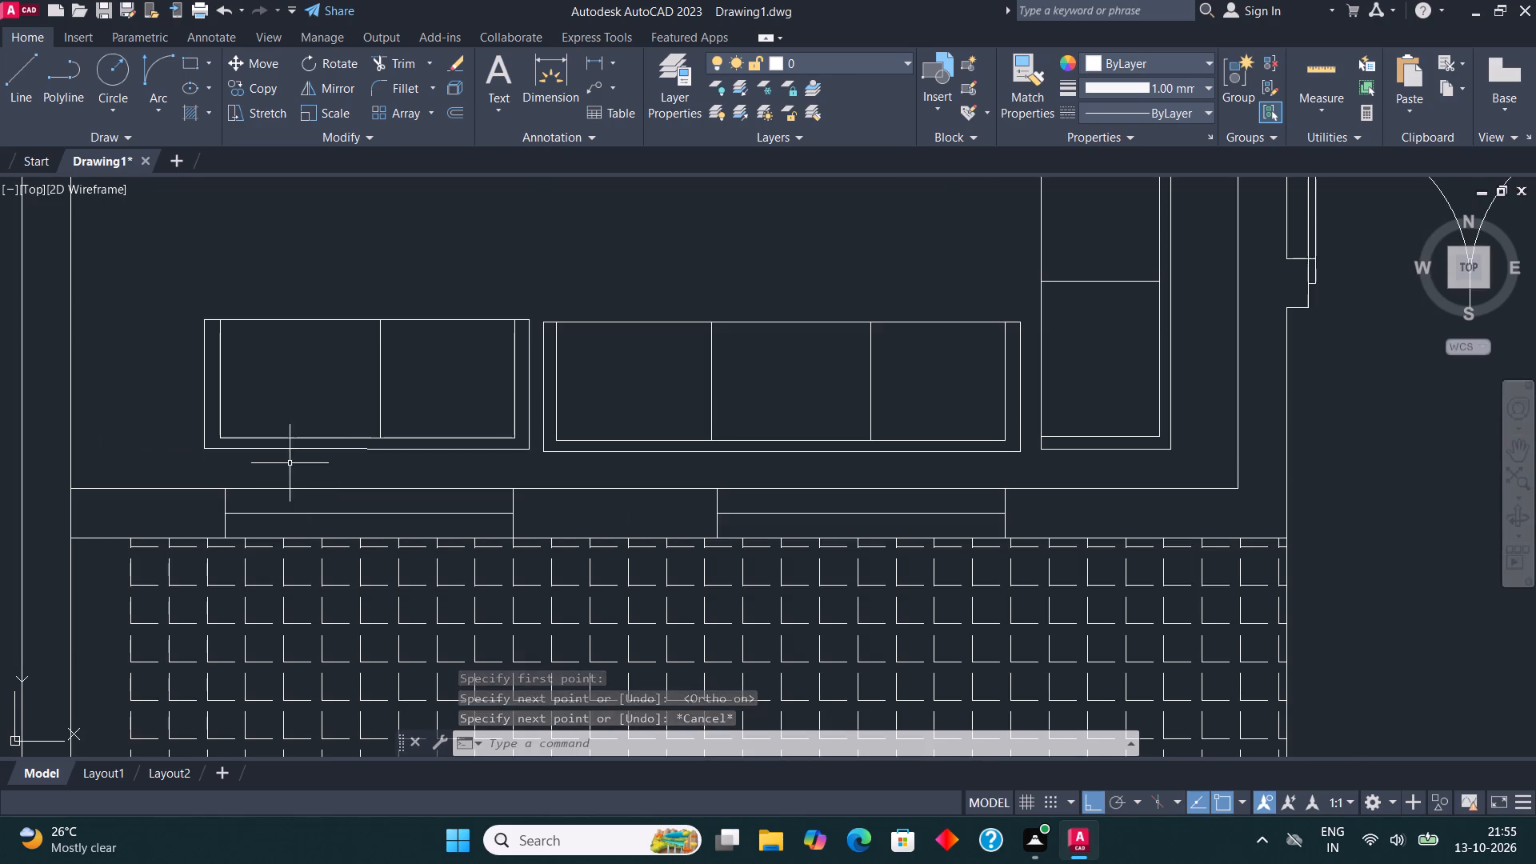
middle_drag(324, 482, 427, 618)
click(292, 598)
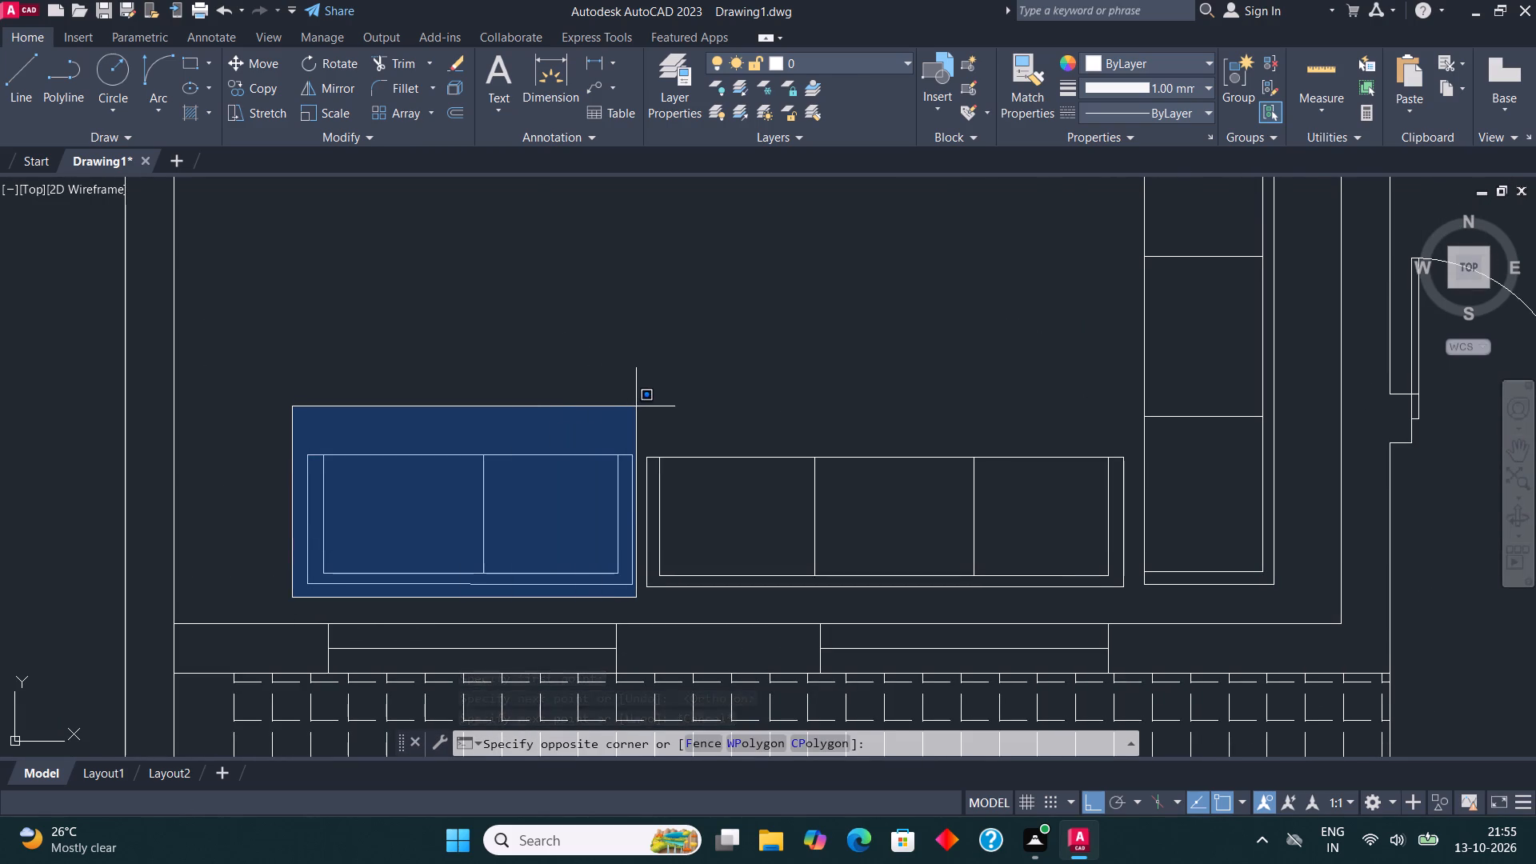
click(638, 406)
click(259, 60)
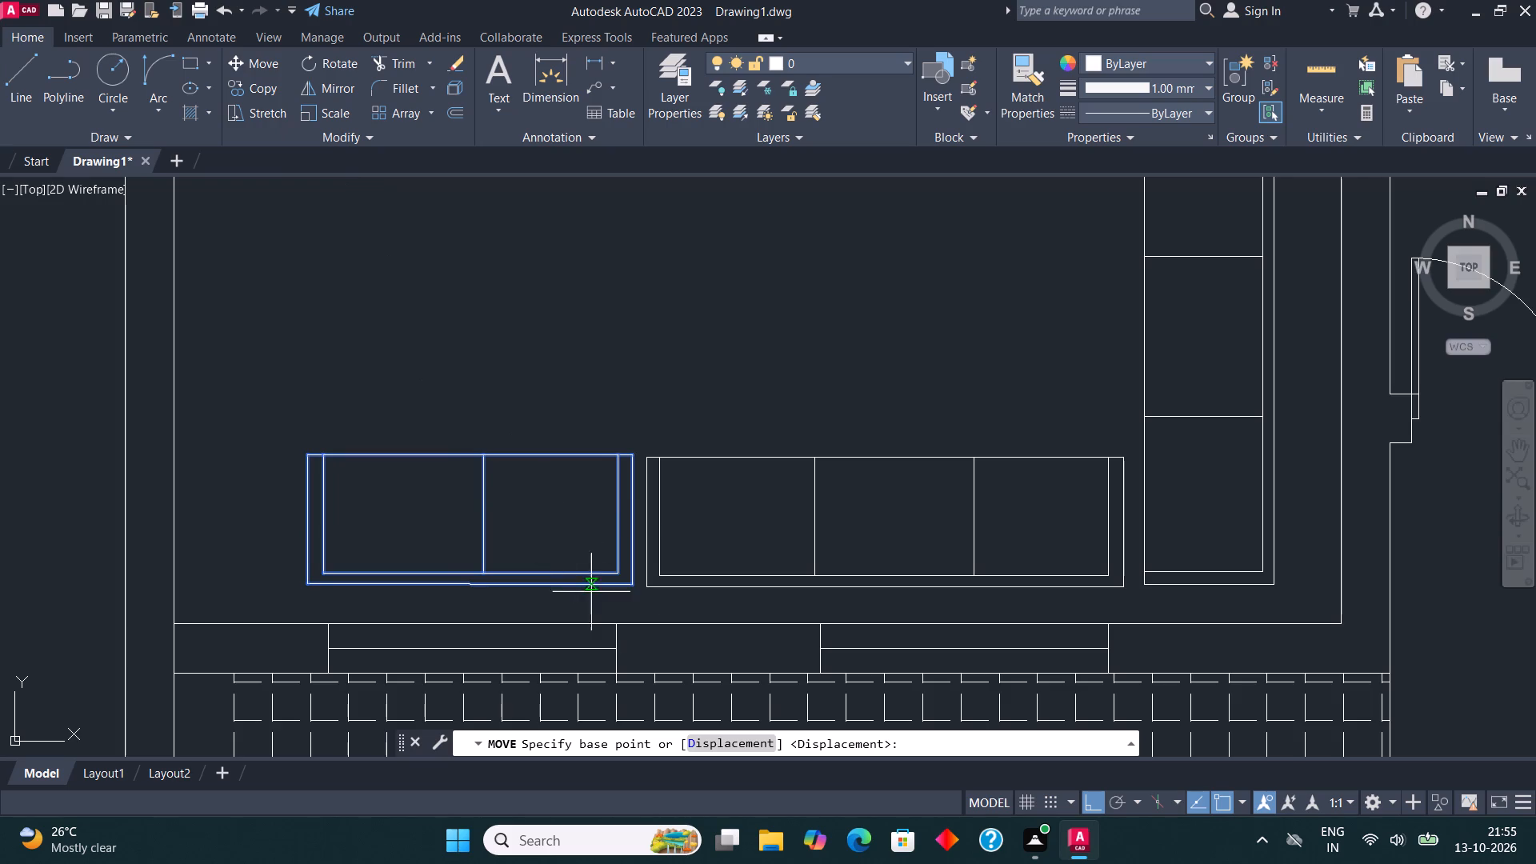
scroll(620, 617, up, 2)
click(646, 540)
click(675, 546)
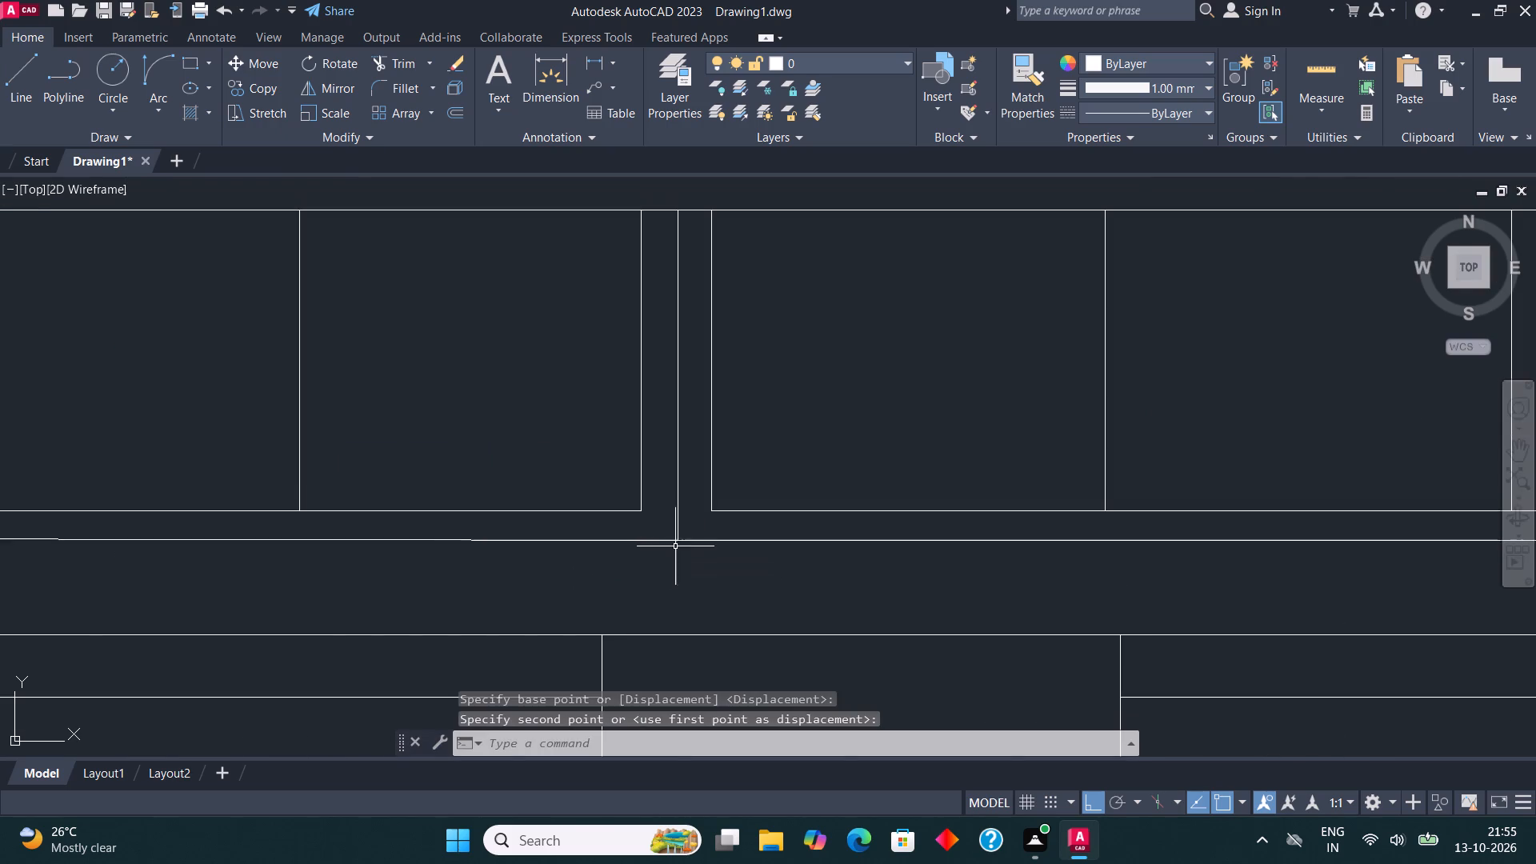
Copy the narrow wall unit from the northeast bedroom's west wall onto the front room's west wall, with Ortho off.
scroll(481, 542, down, 3)
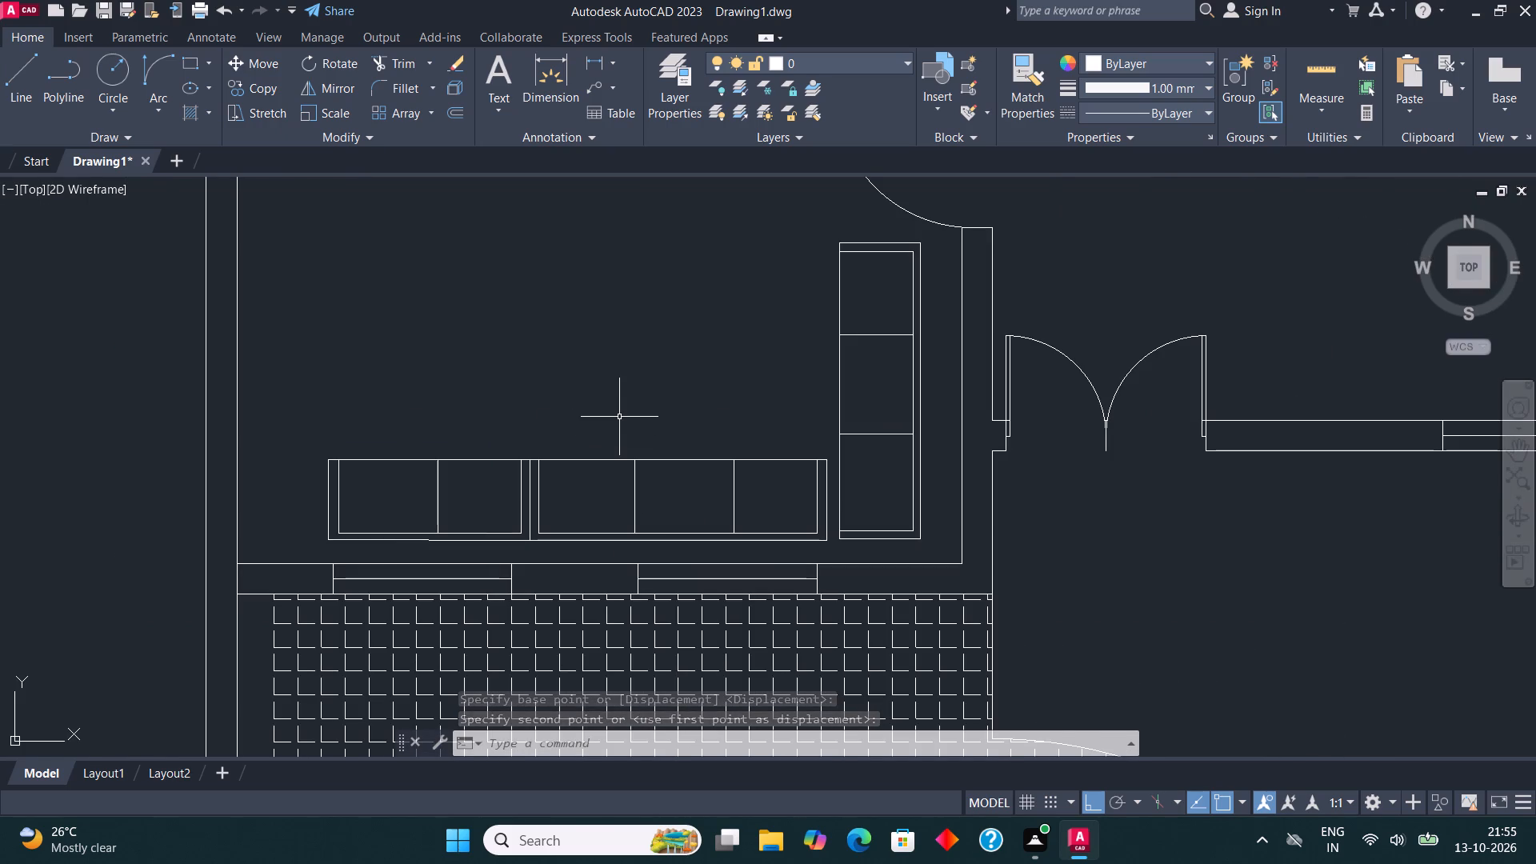
middle_drag(295, 334, 273, 410)
scroll(219, 266, down, 3)
middle_drag(560, 327, 562, 494)
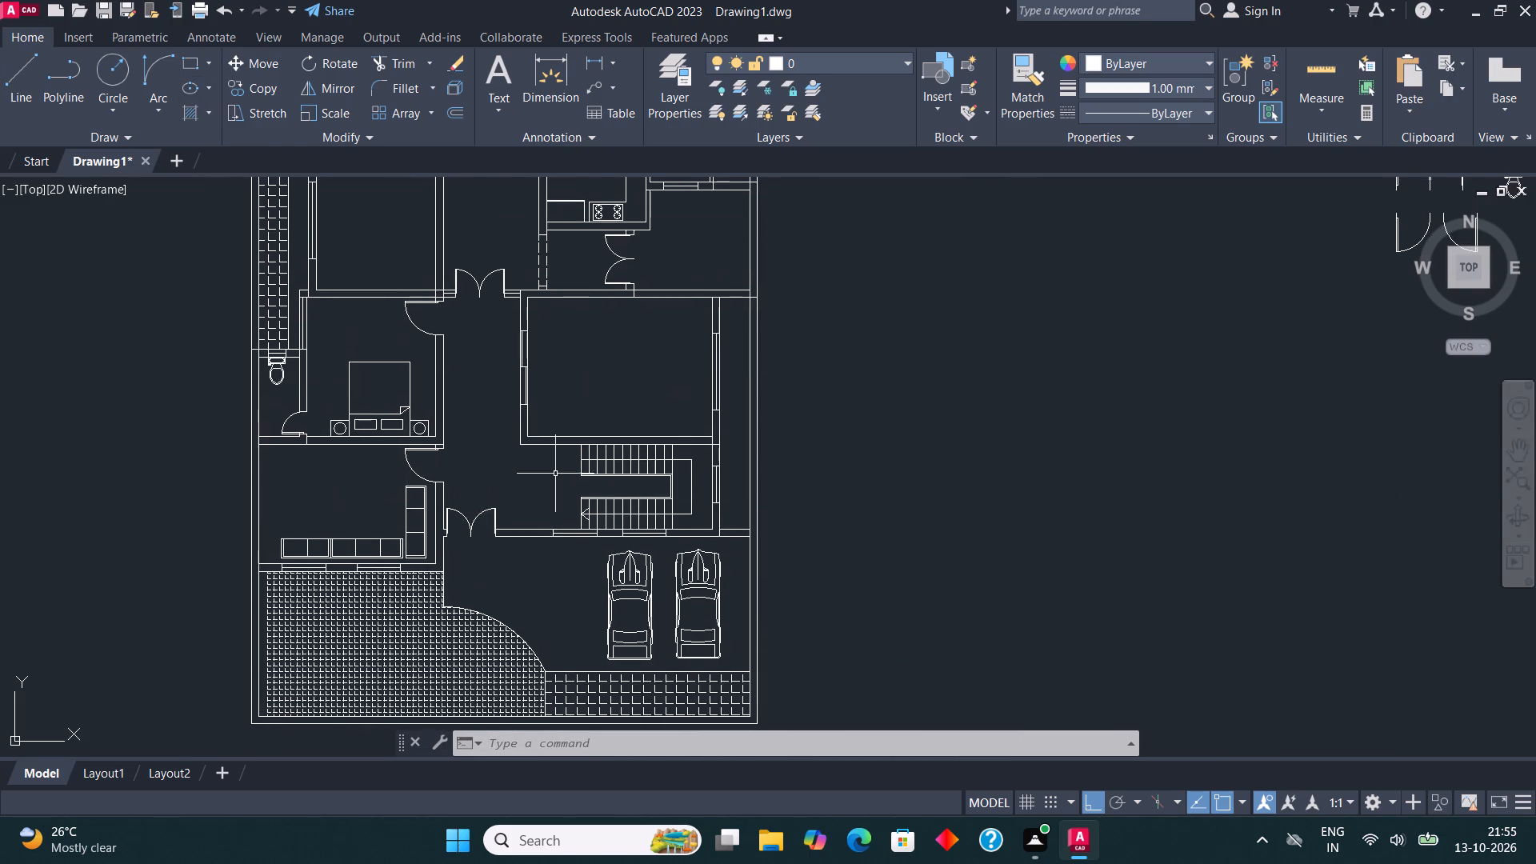
middle_drag(578, 242, 575, 526)
scroll(593, 273, up, 2)
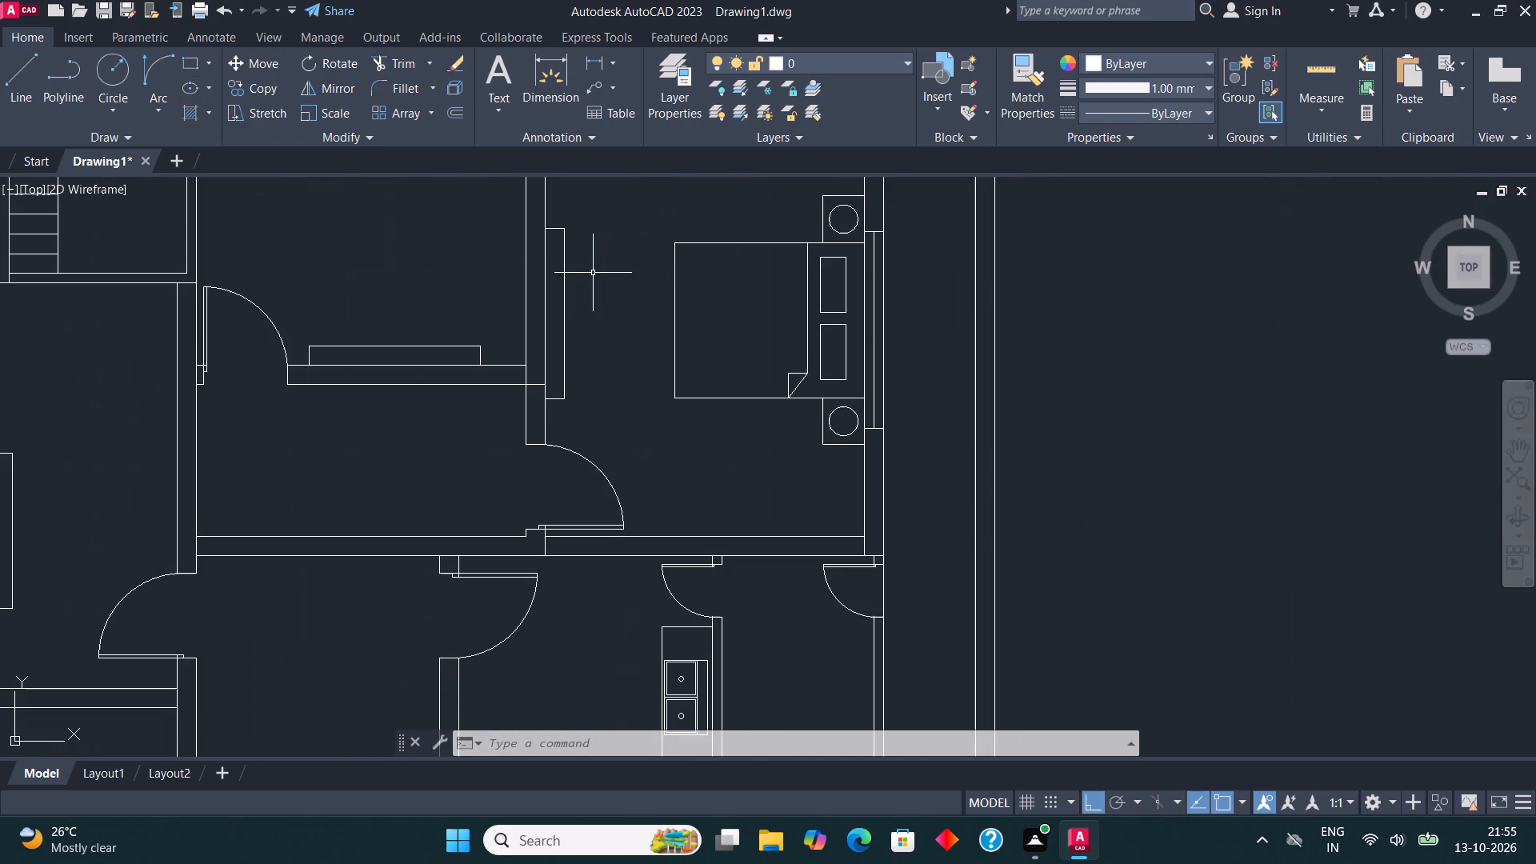
click(563, 283)
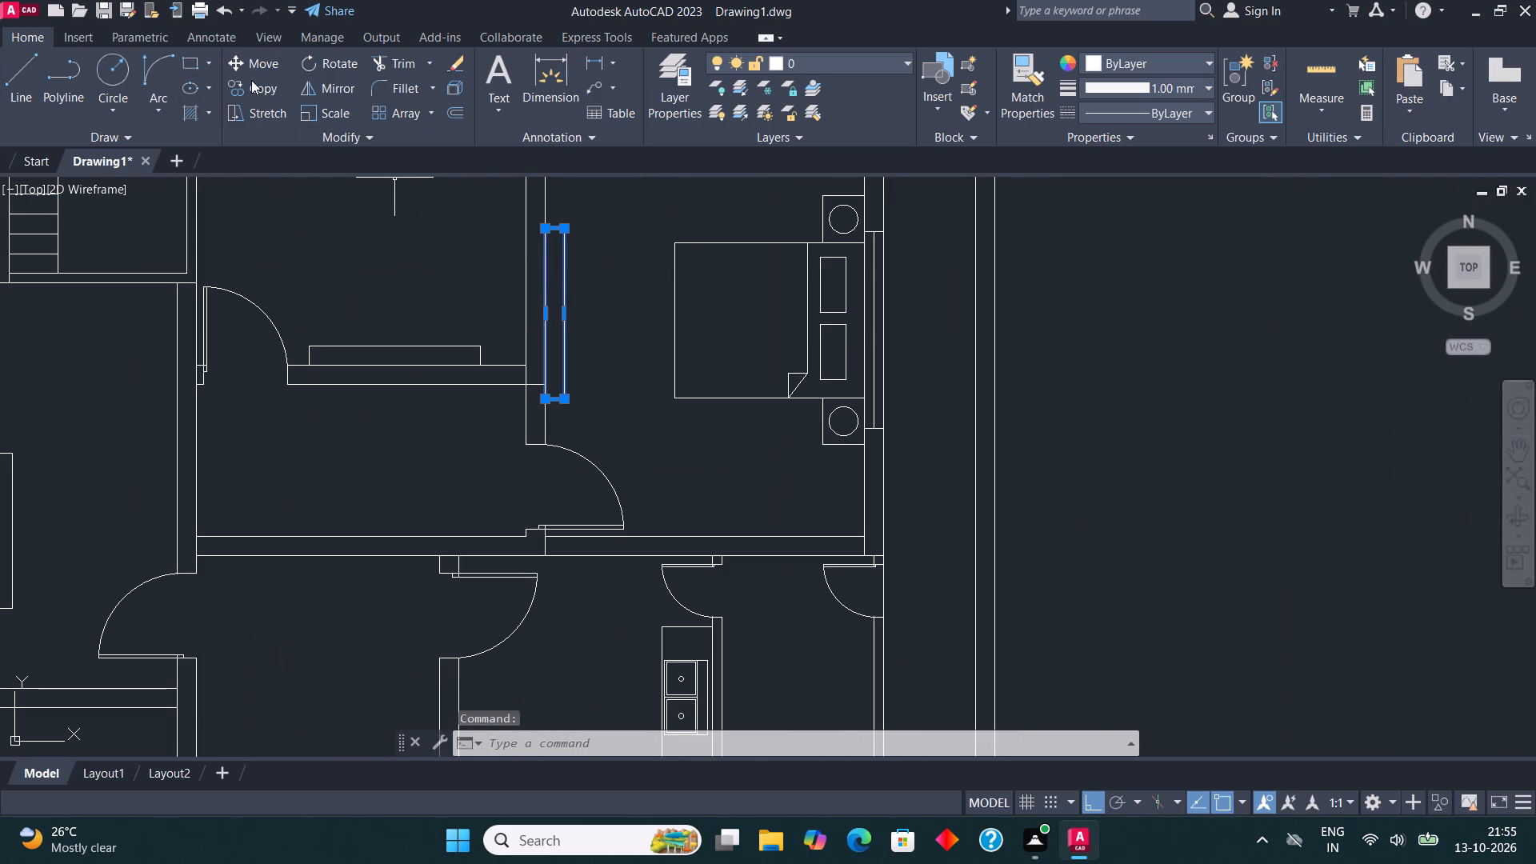
click(251, 80)
click(546, 234)
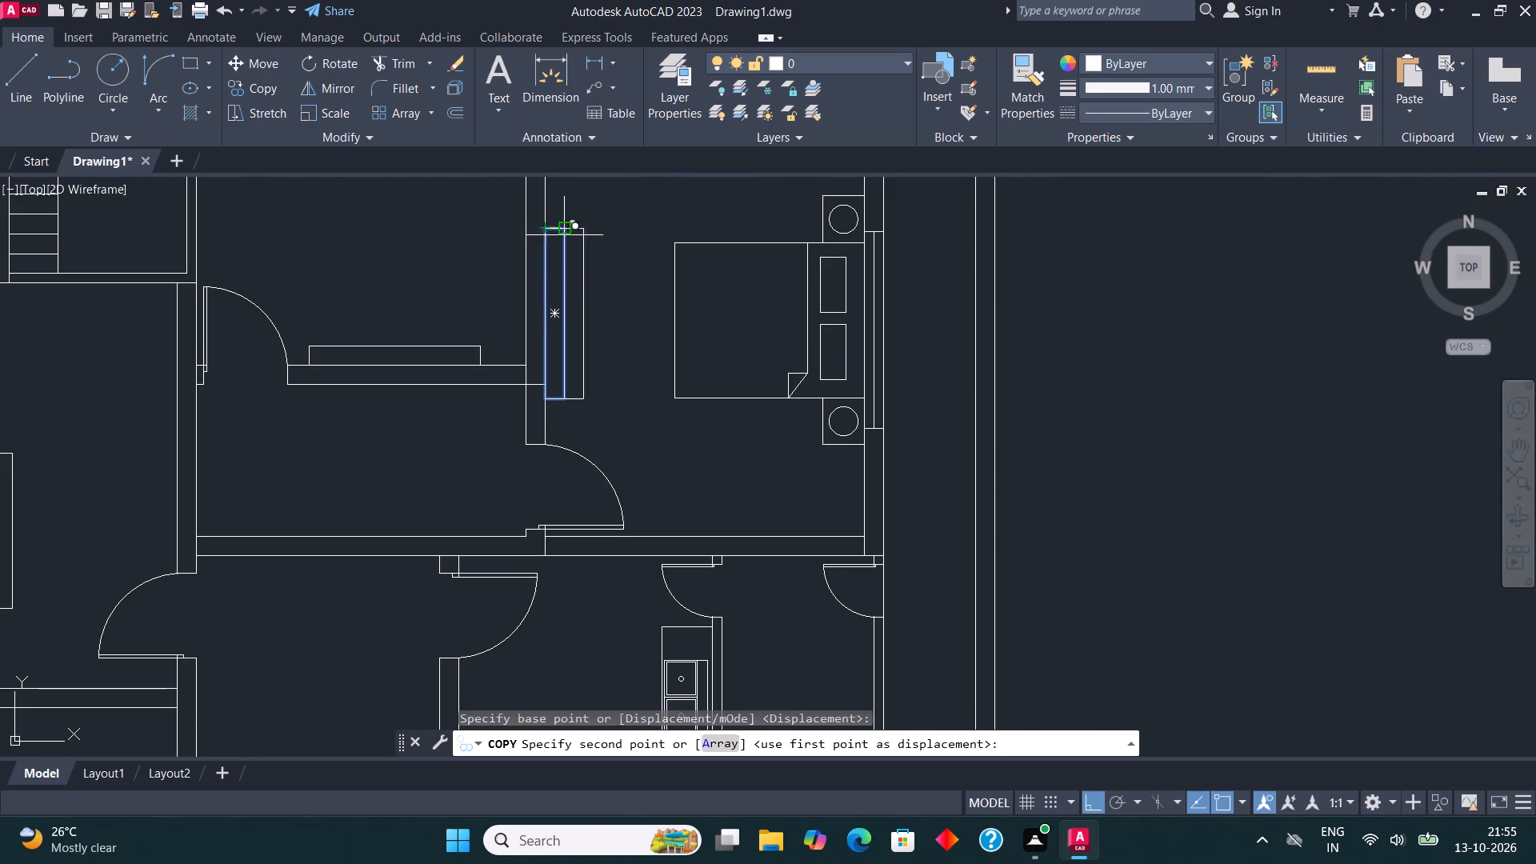
scroll(738, 258, down, 2)
key(F8)
scroll(773, 280, down, 1)
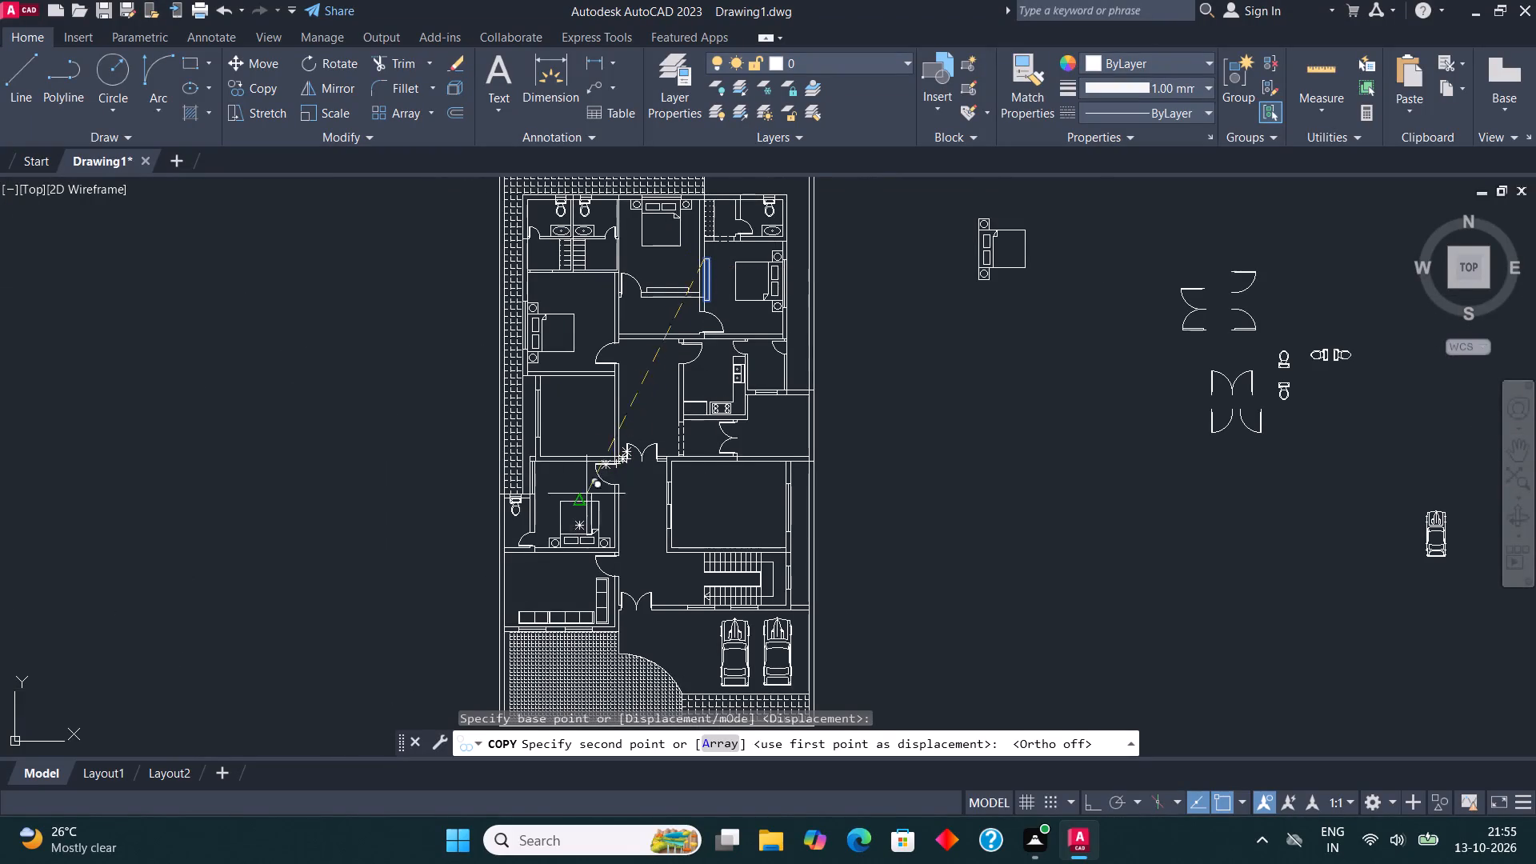
middle_drag(542, 548, 552, 490)
scroll(549, 520, up, 3)
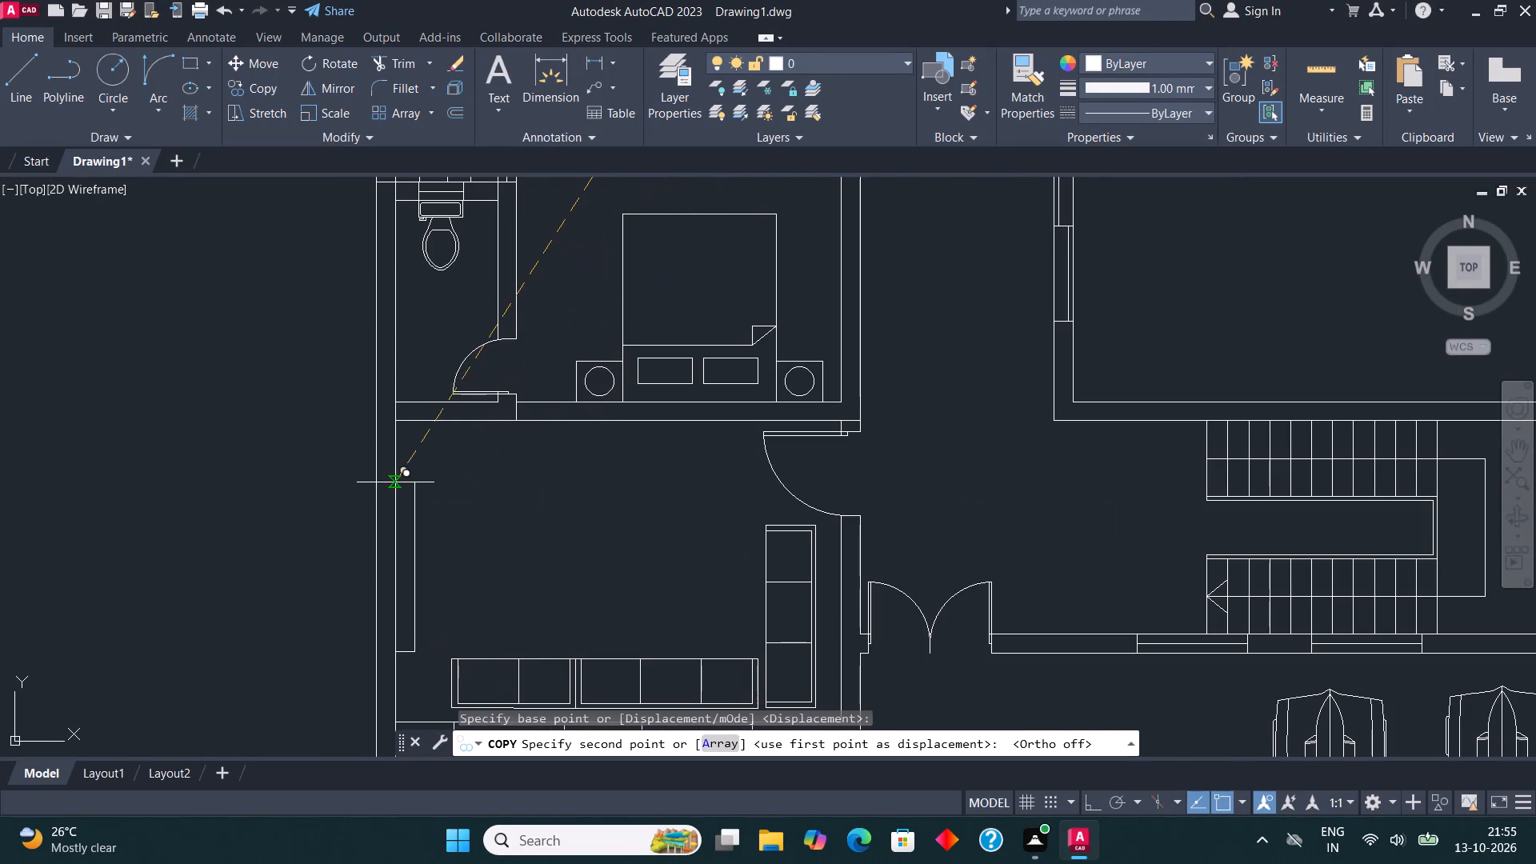
click(397, 486)
key(Escape)
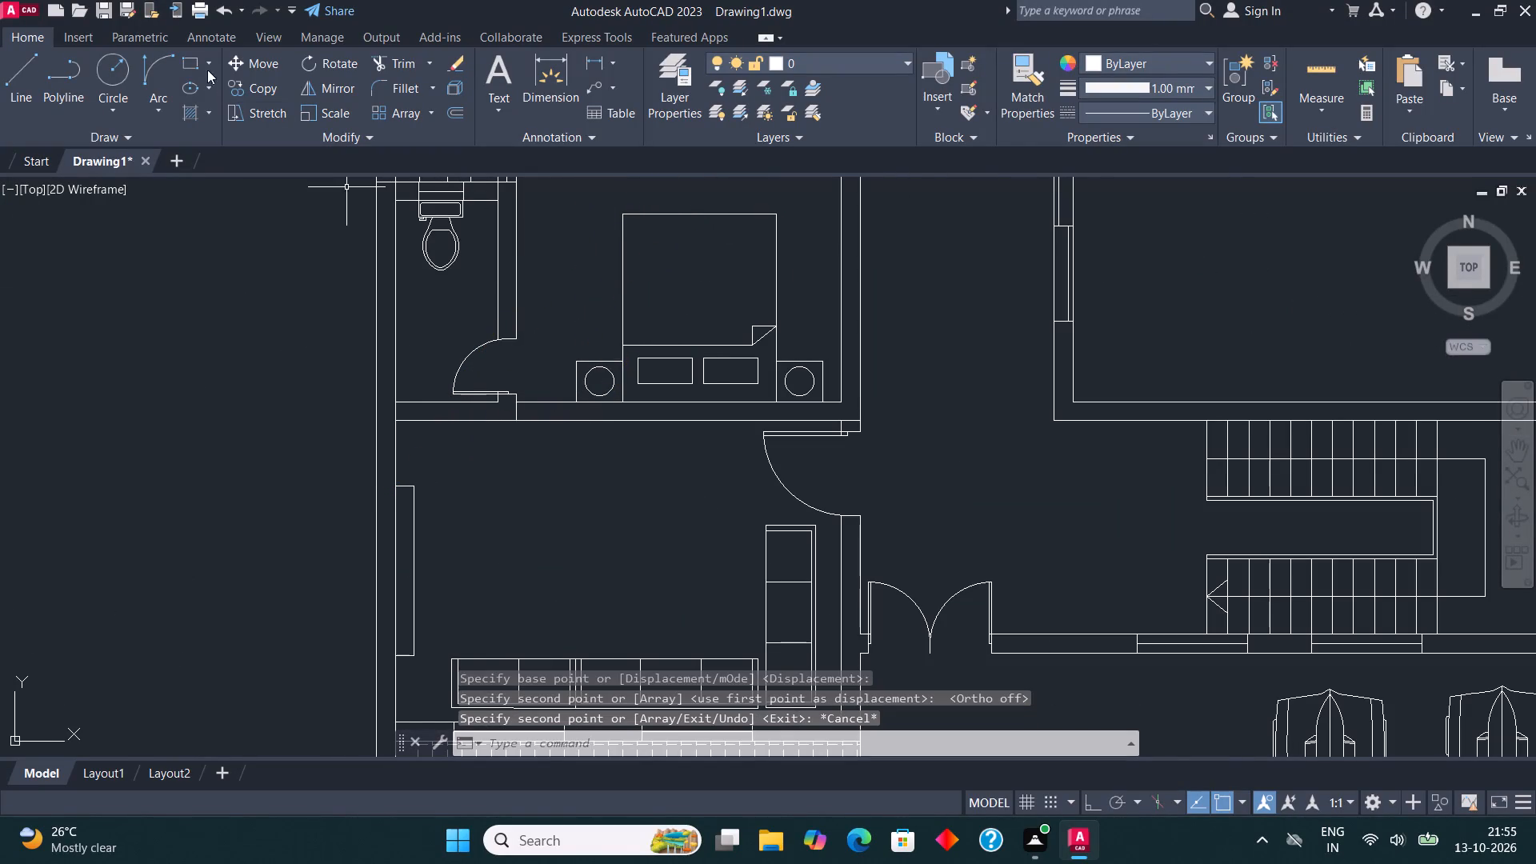
Draw a horizontal coffee-table rectangle in the middle of the front room, north of the south-wall sofas.
click(190, 60)
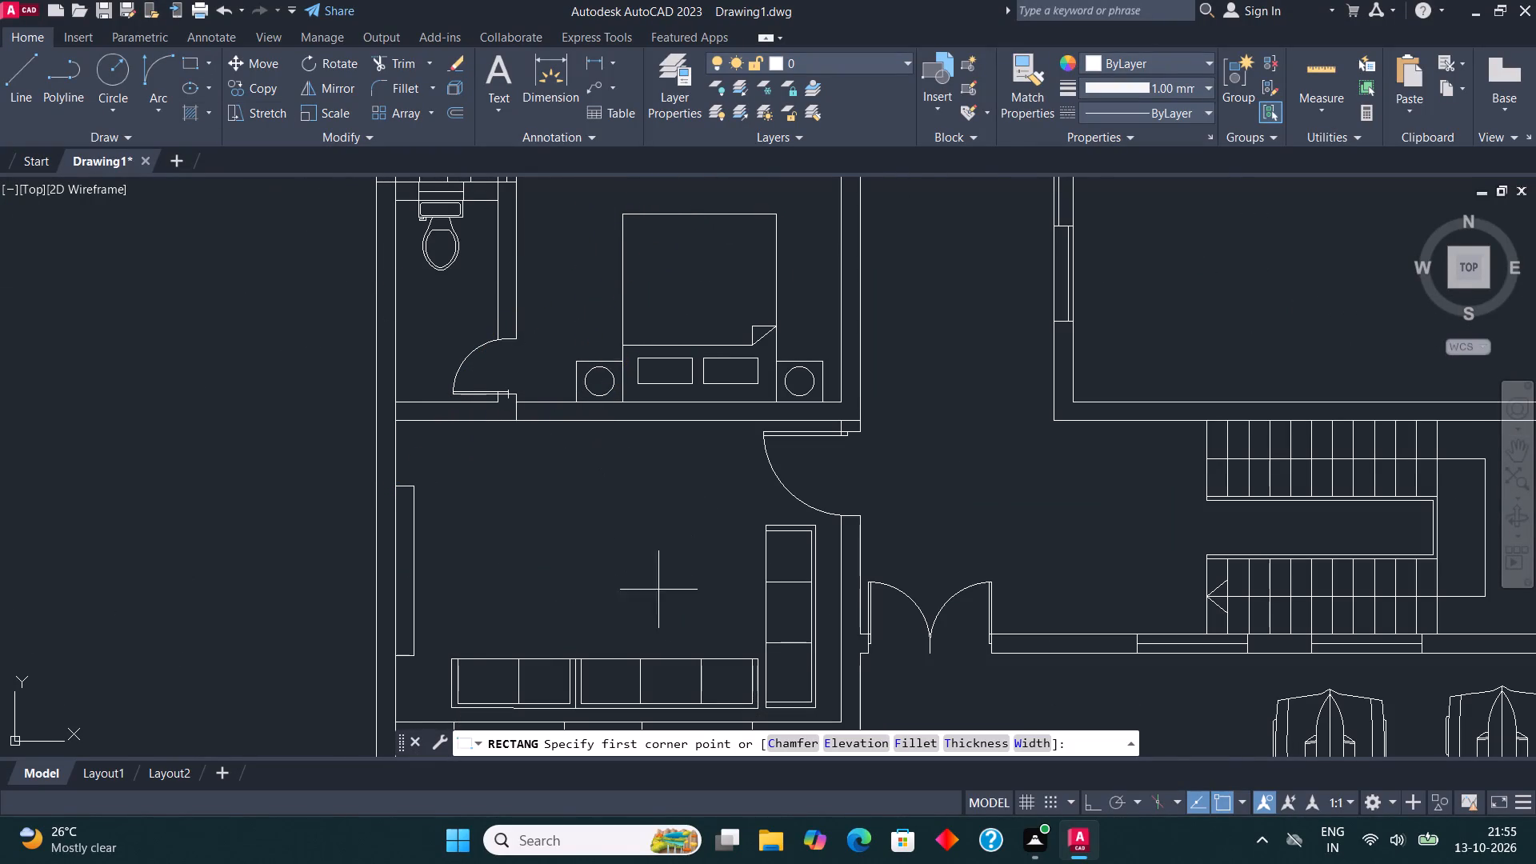
click(668, 607)
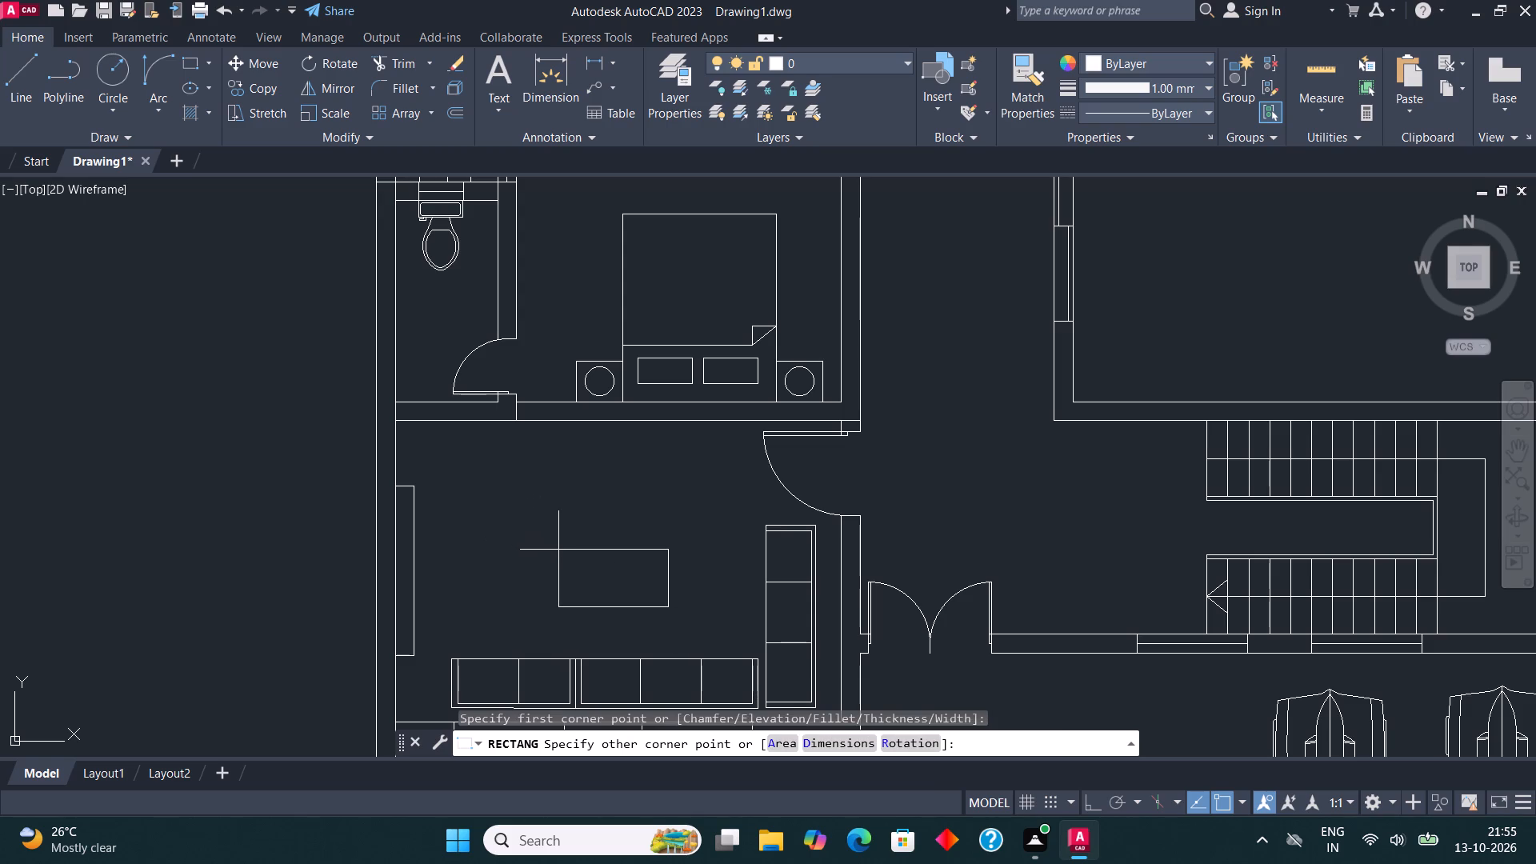
click(558, 550)
Offset the front room's coffee-table rectangle 1" inward.
middle_drag(654, 559, 575, 450)
scroll(580, 456, up, 1)
click(544, 459)
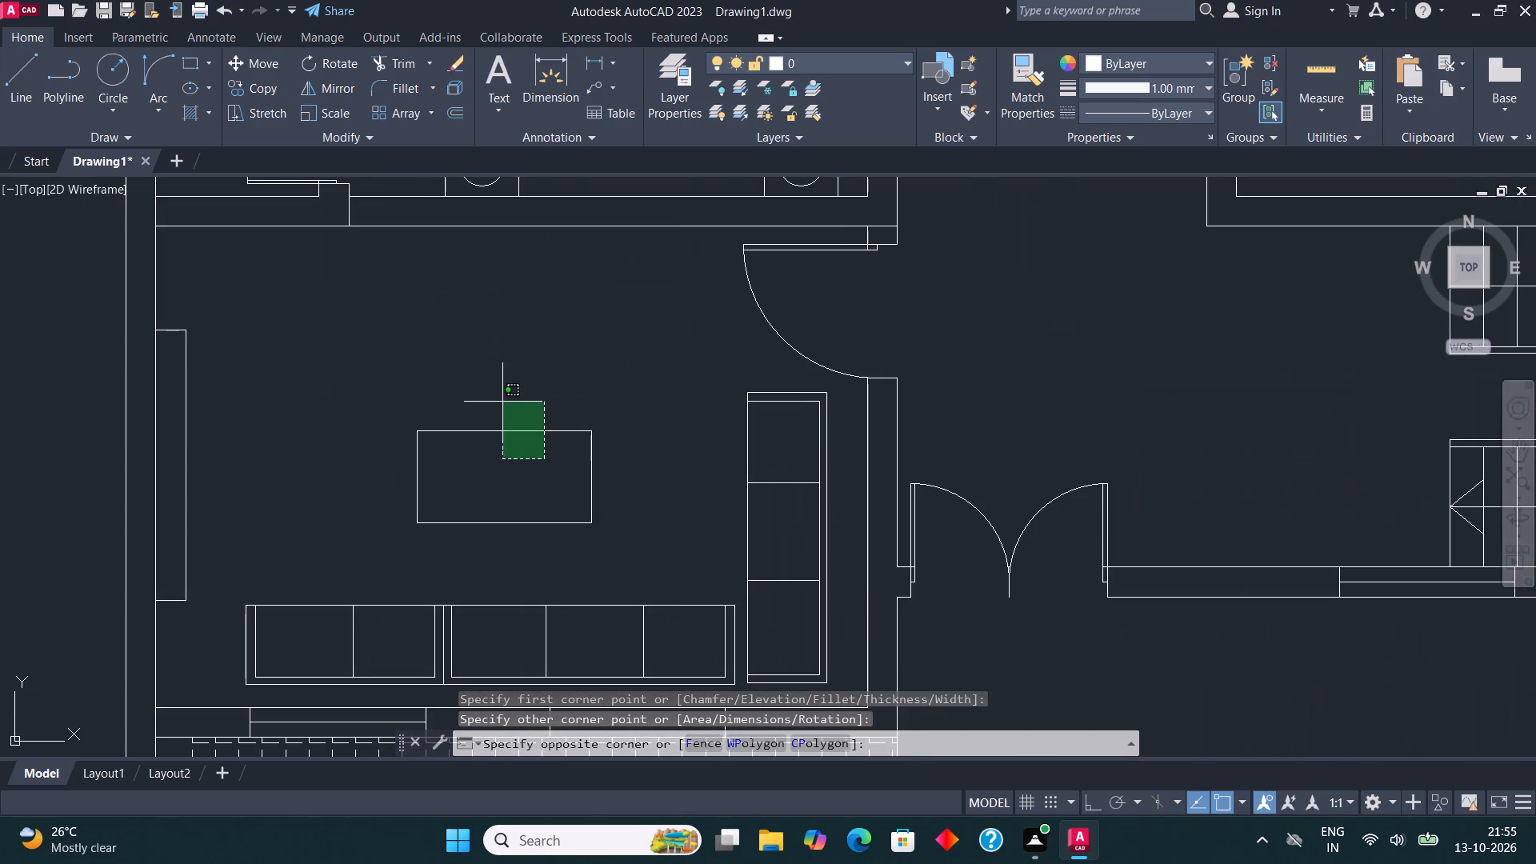
click(501, 376)
click(460, 107)
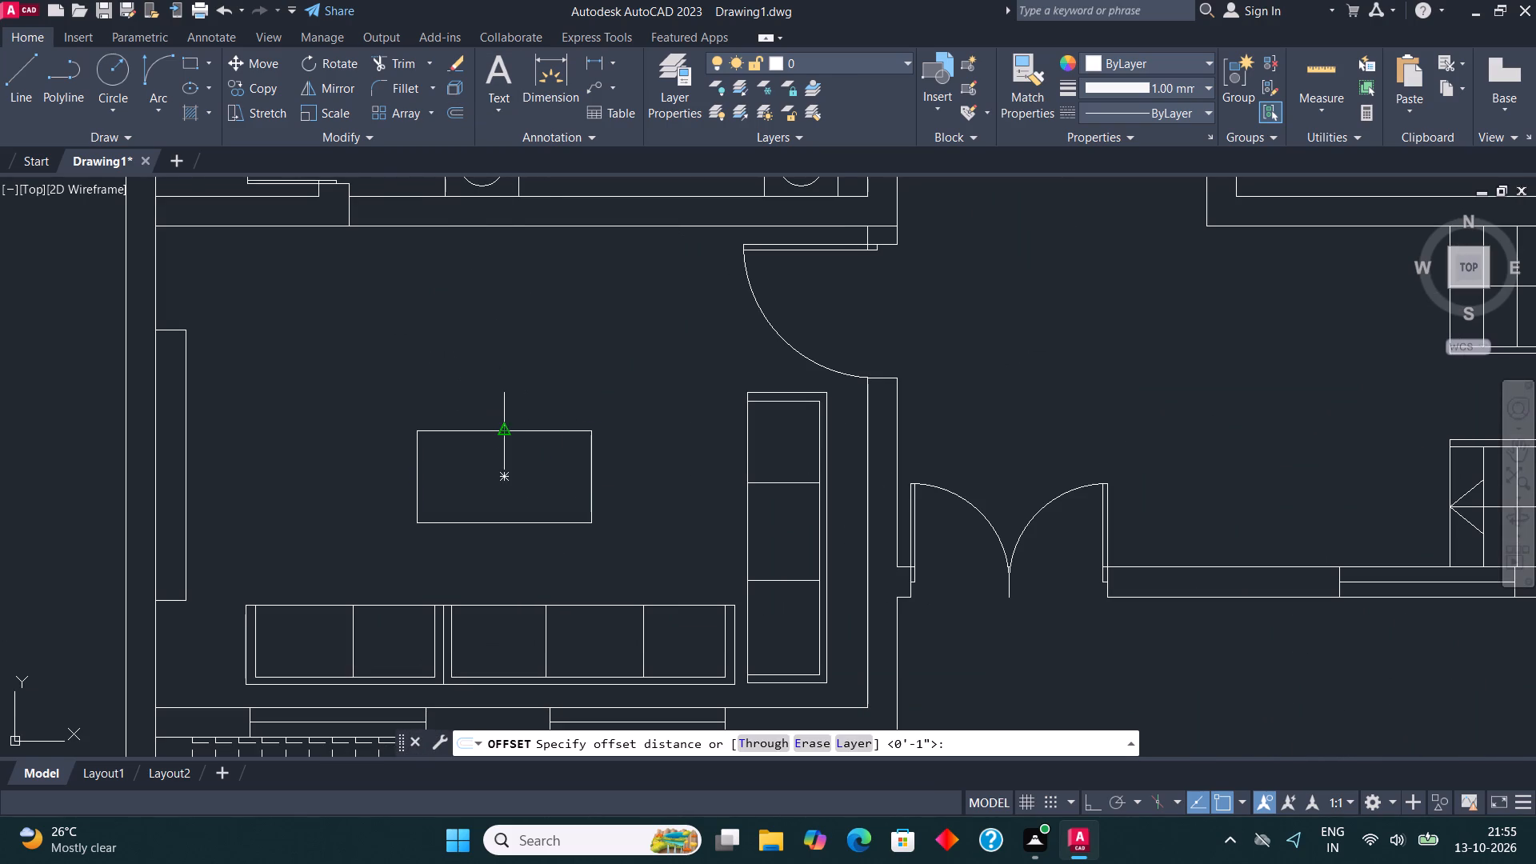
click(499, 437)
text(1")
key(Return)
click(492, 470)
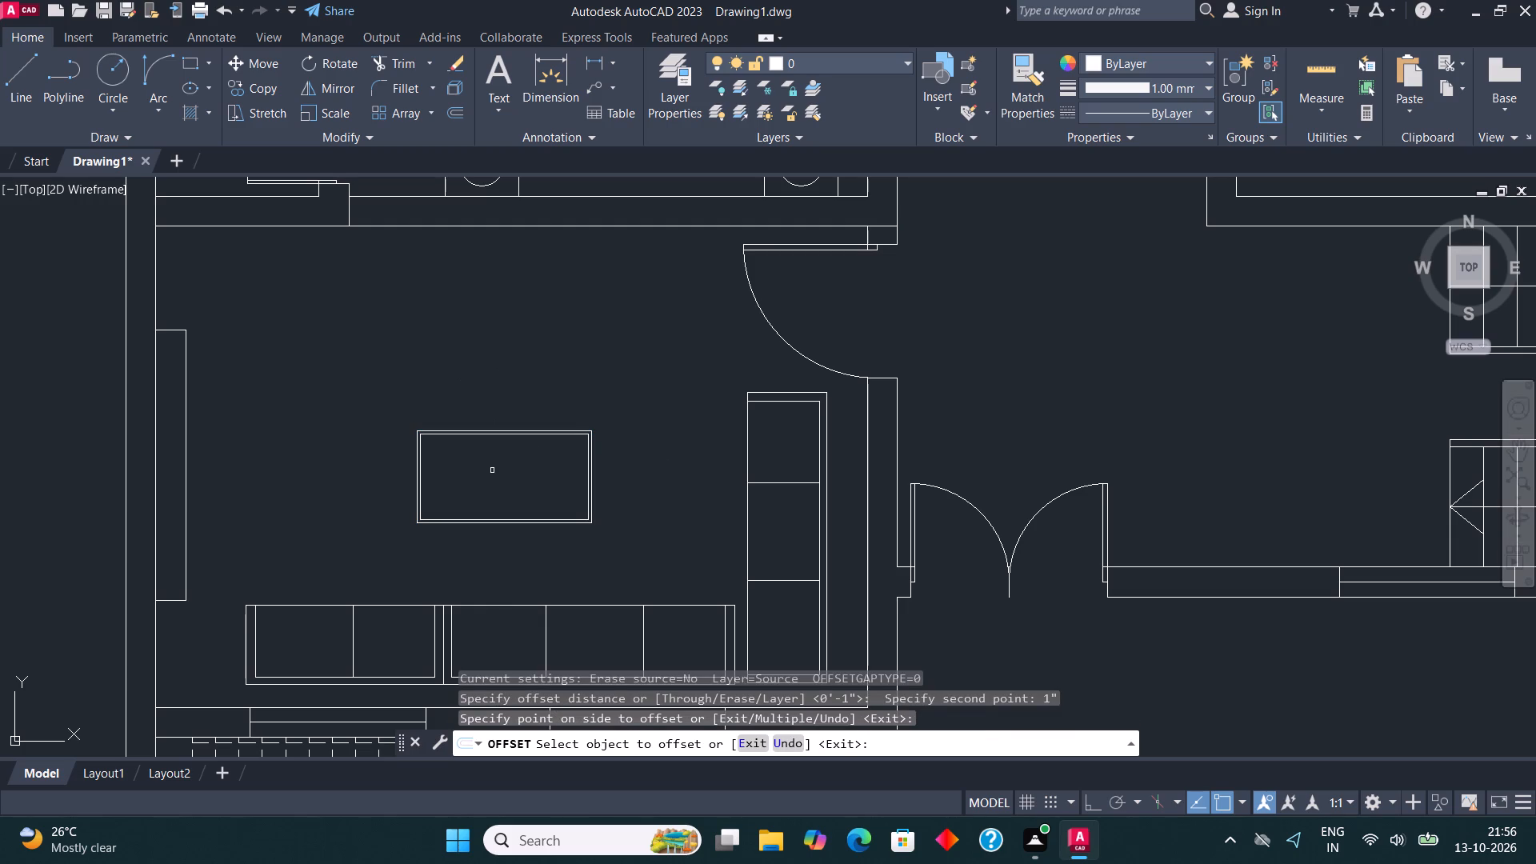
key(Escape)
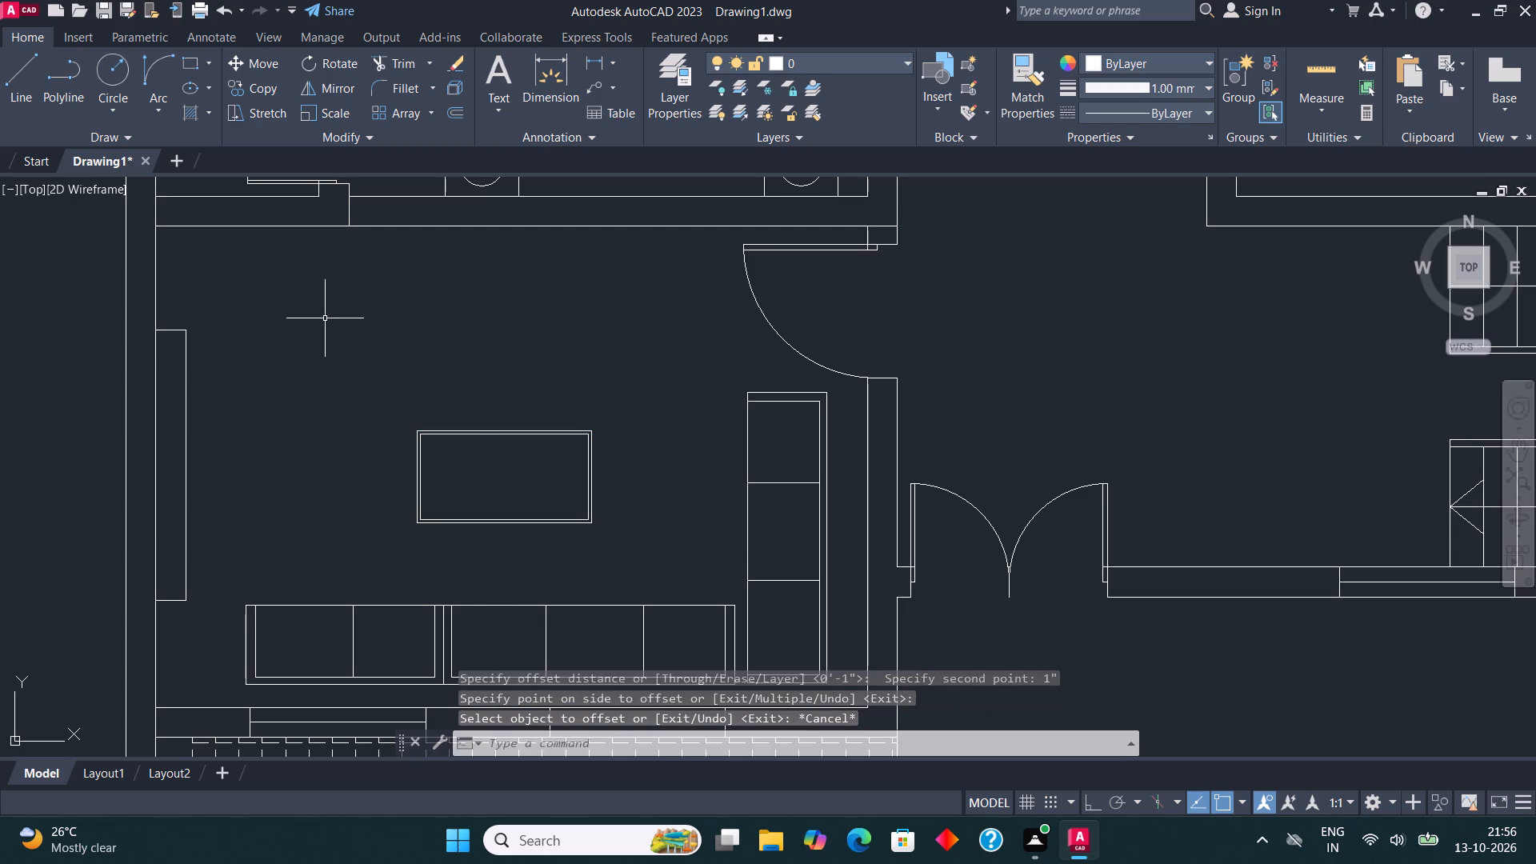
Copy the front room's east-wall three-seat sofa to the east side of the empty room between the two west-side bedrooms.
scroll(370, 302, down, 3)
middle_drag(442, 347, 454, 504)
middle_drag(474, 402, 504, 429)
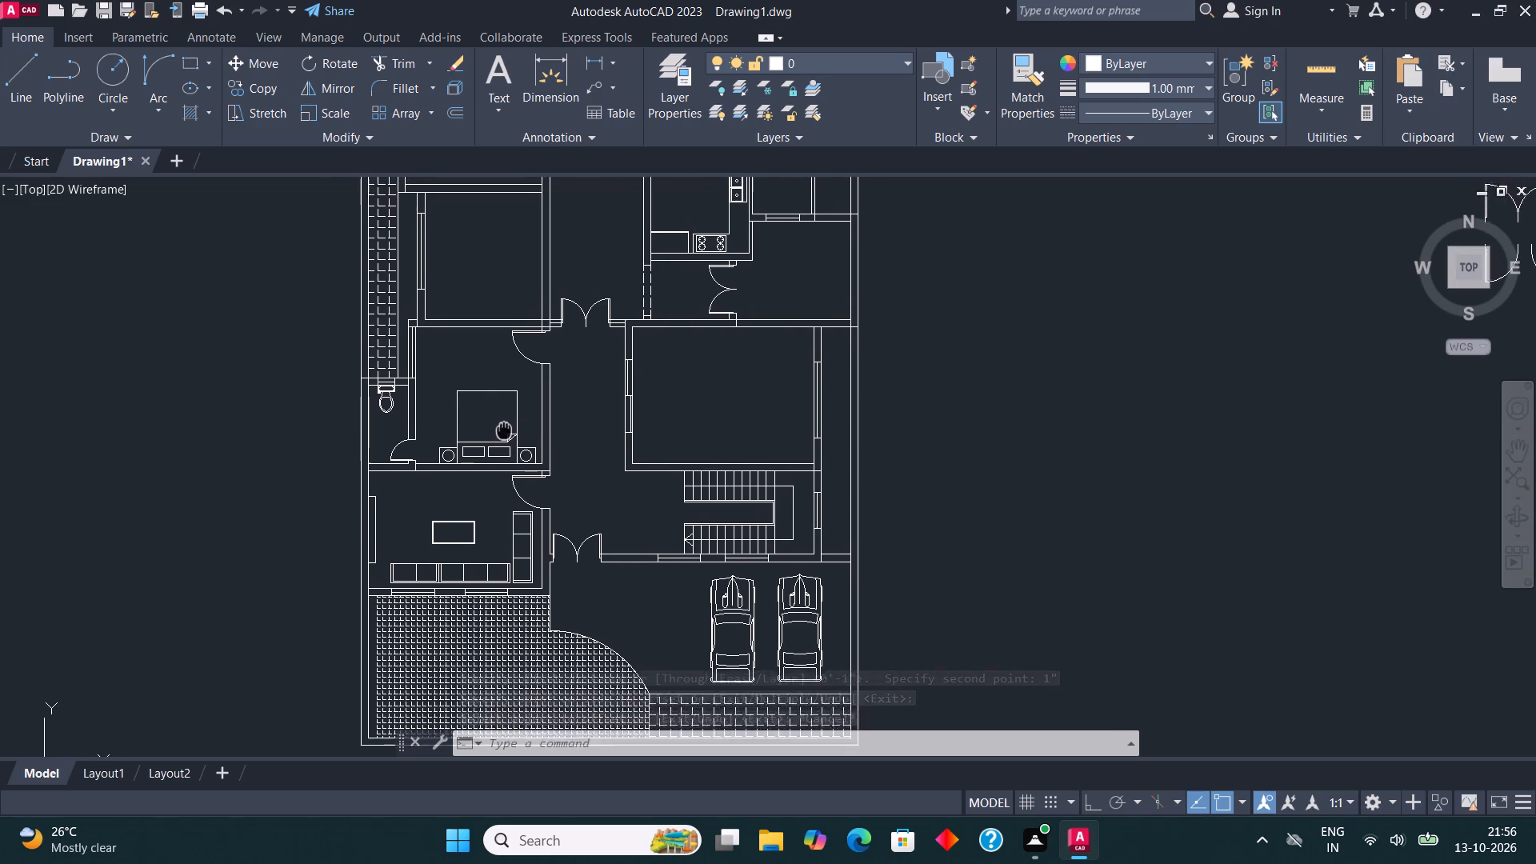
middle_drag(504, 429, 549, 508)
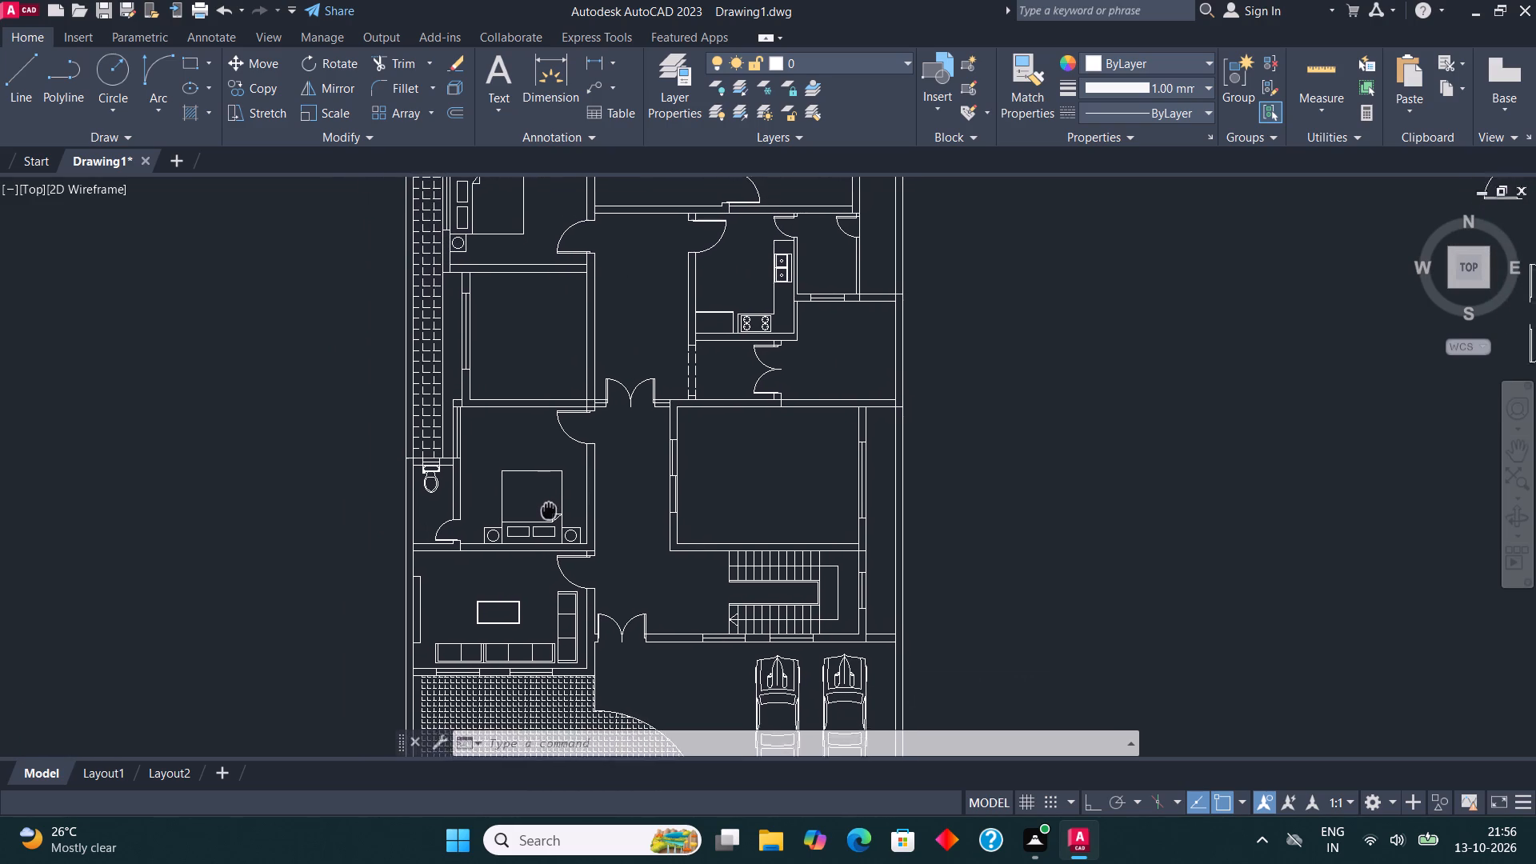
middle_drag(549, 508, 574, 390)
scroll(598, 568, up, 3)
middle_drag(607, 461, 614, 589)
click(622, 615)
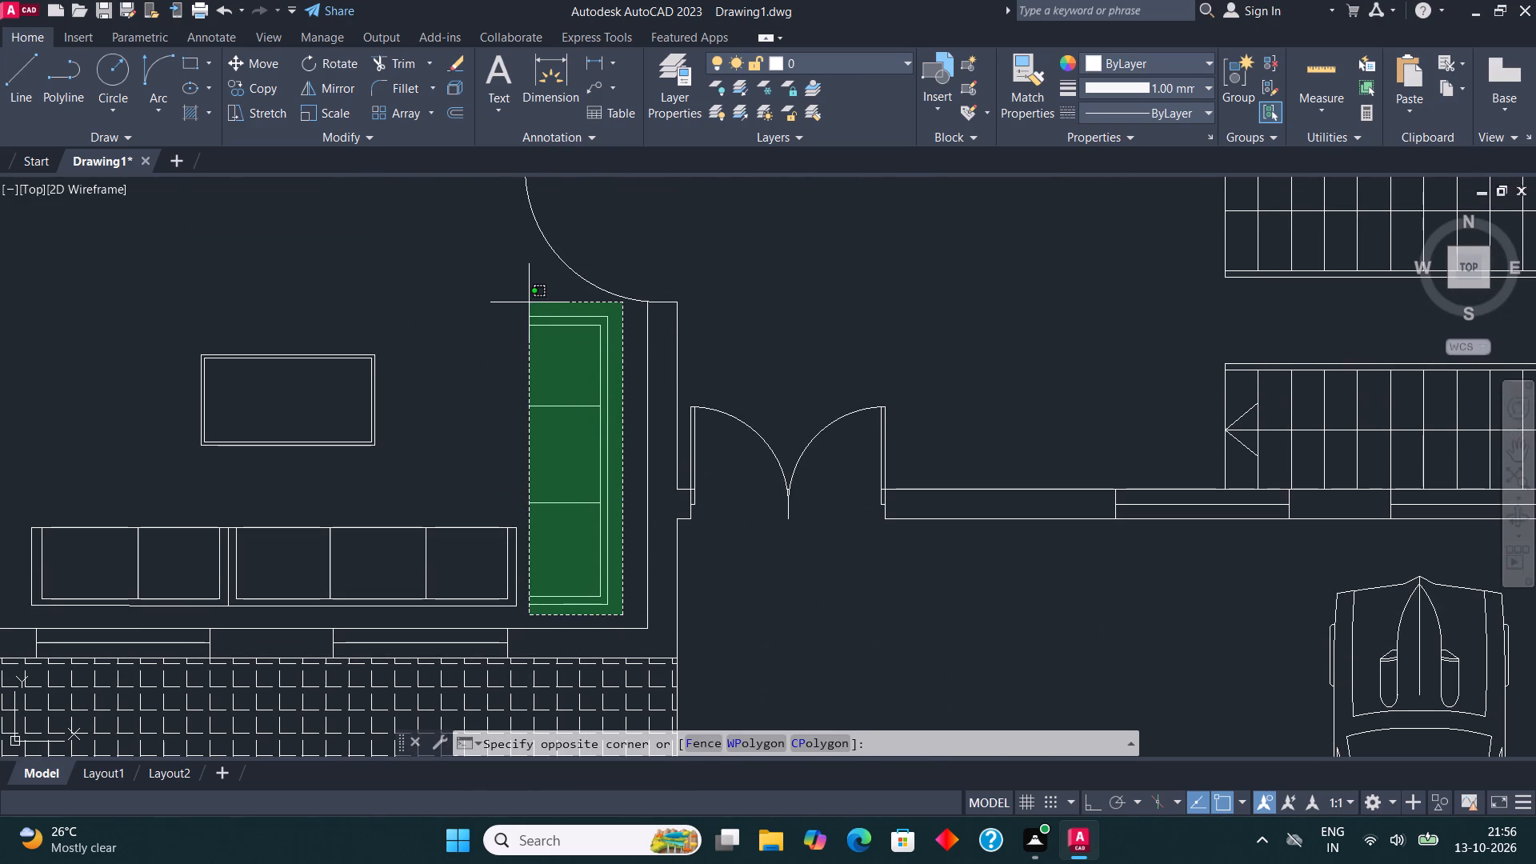
click(529, 302)
click(252, 84)
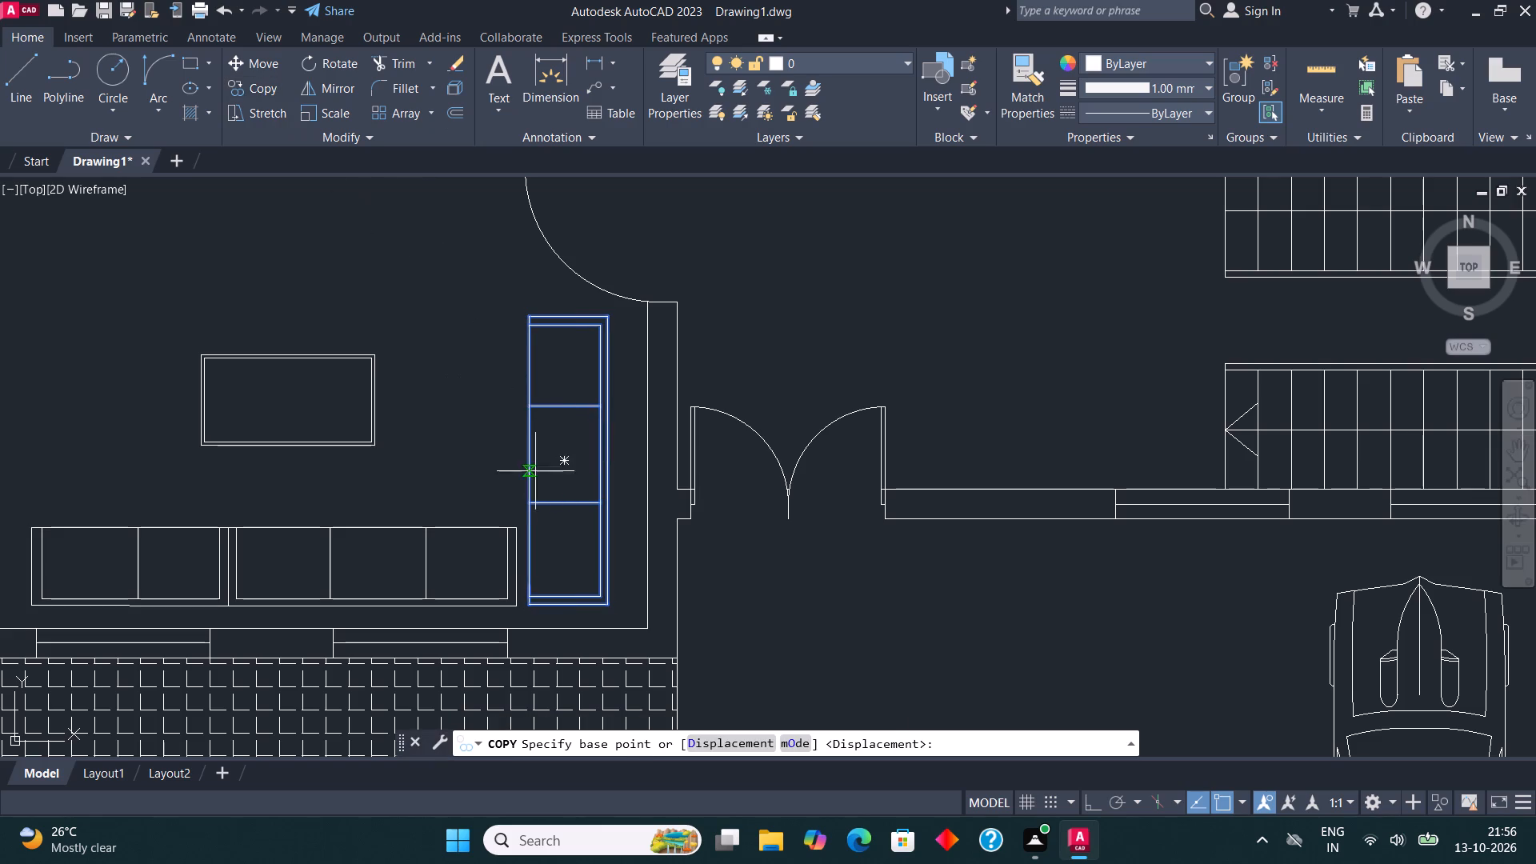
click(550, 491)
scroll(562, 570, down, 3)
middle_drag(571, 261, 574, 446)
scroll(574, 446, up, 2)
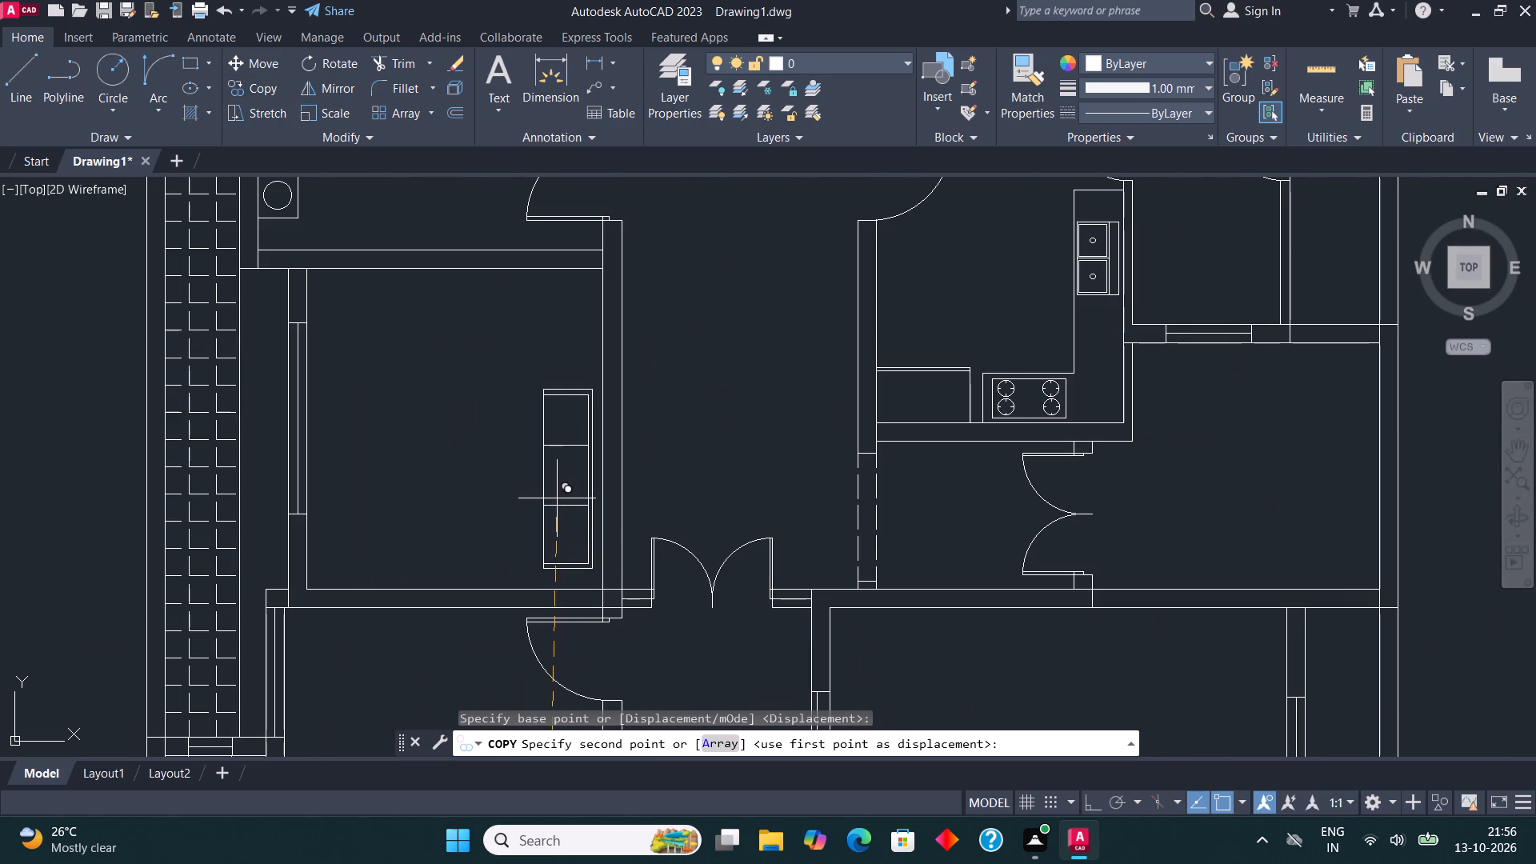
click(560, 464)
scroll(654, 314, down, 2)
key(Escape)
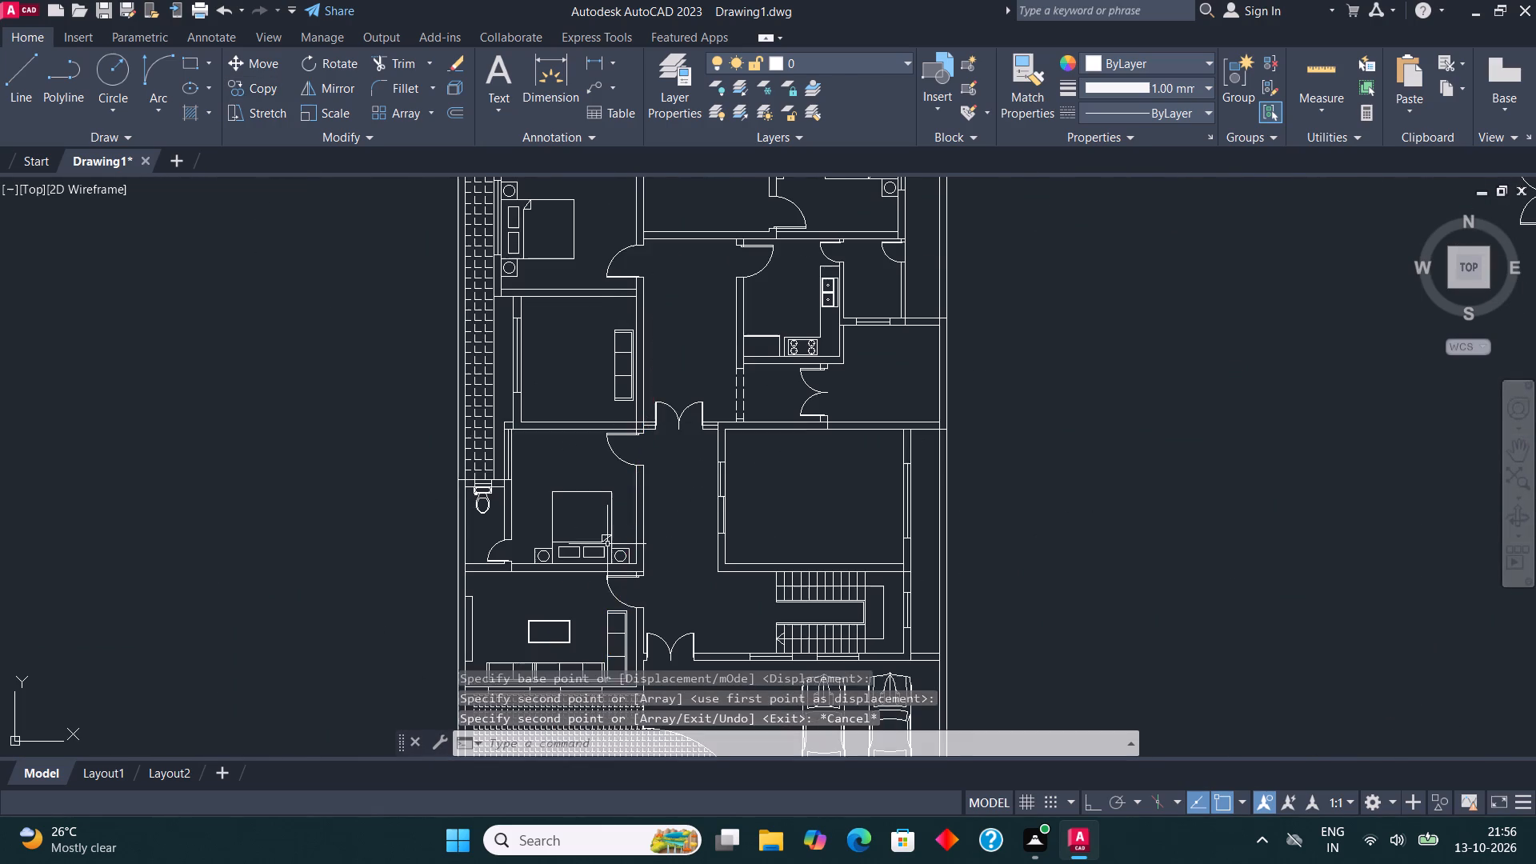
Copy the front room's south-wall three-seat sofa to the south side of the room between the west-side bedrooms.
middle_drag(609, 514, 632, 382)
scroll(602, 534, up, 3)
click(698, 604)
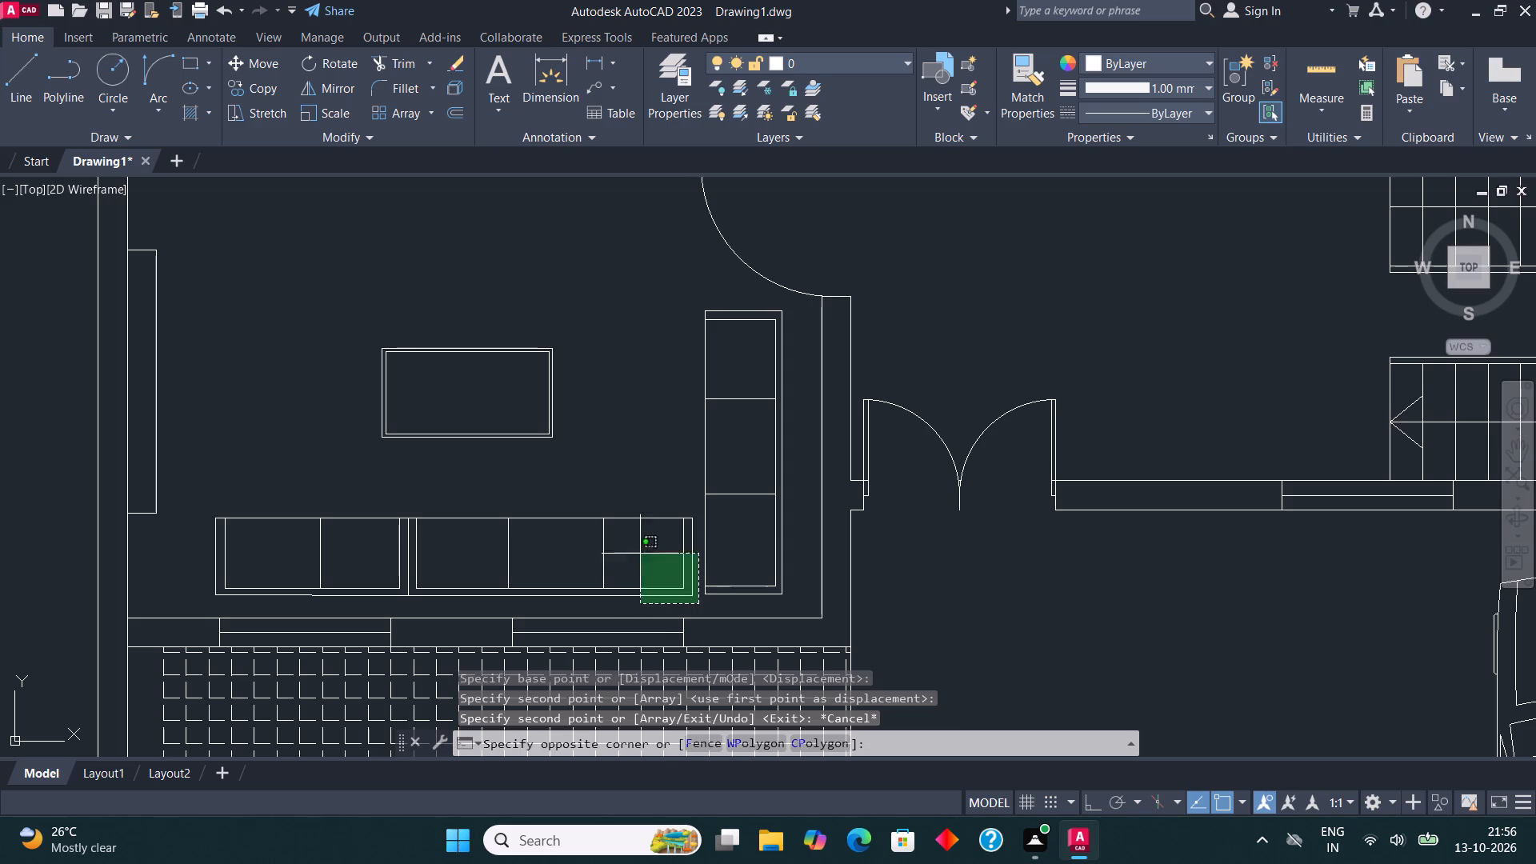
click(414, 475)
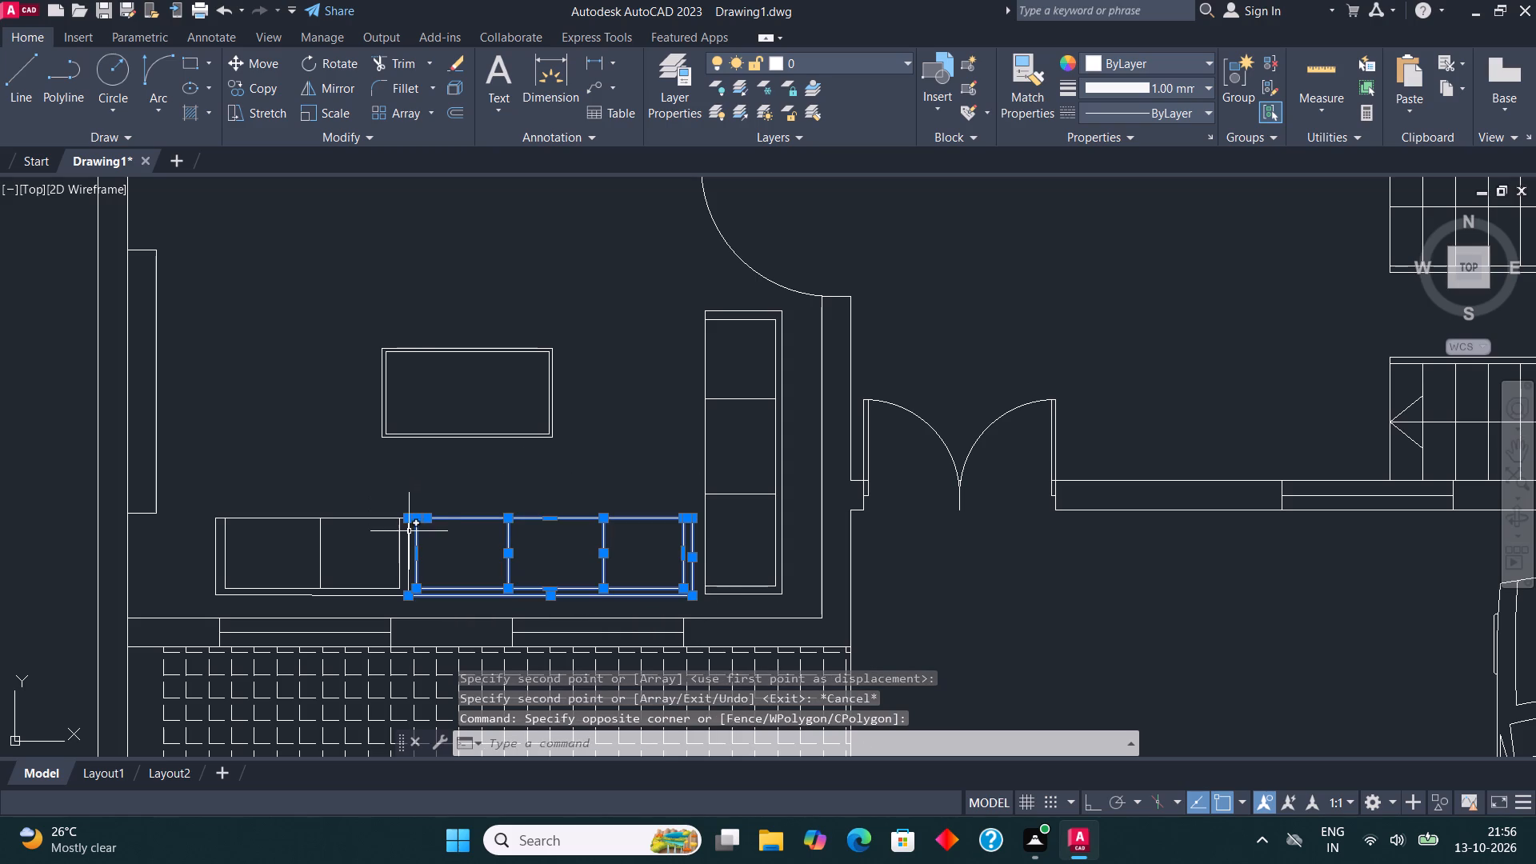
click(409, 534)
click(250, 92)
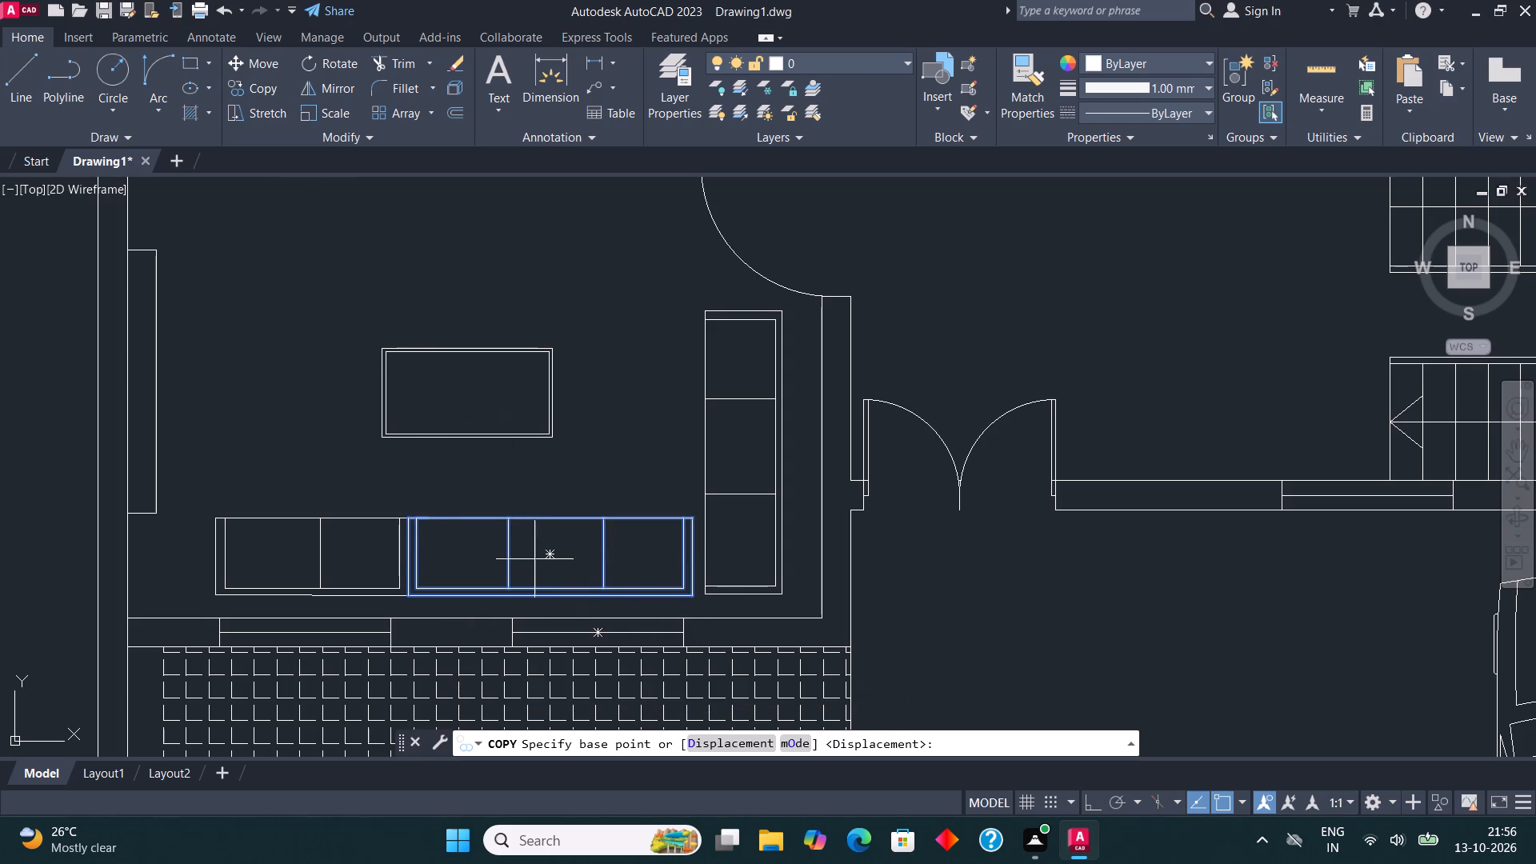
click(534, 558)
scroll(541, 653, down, 3)
scroll(550, 357, up, 3)
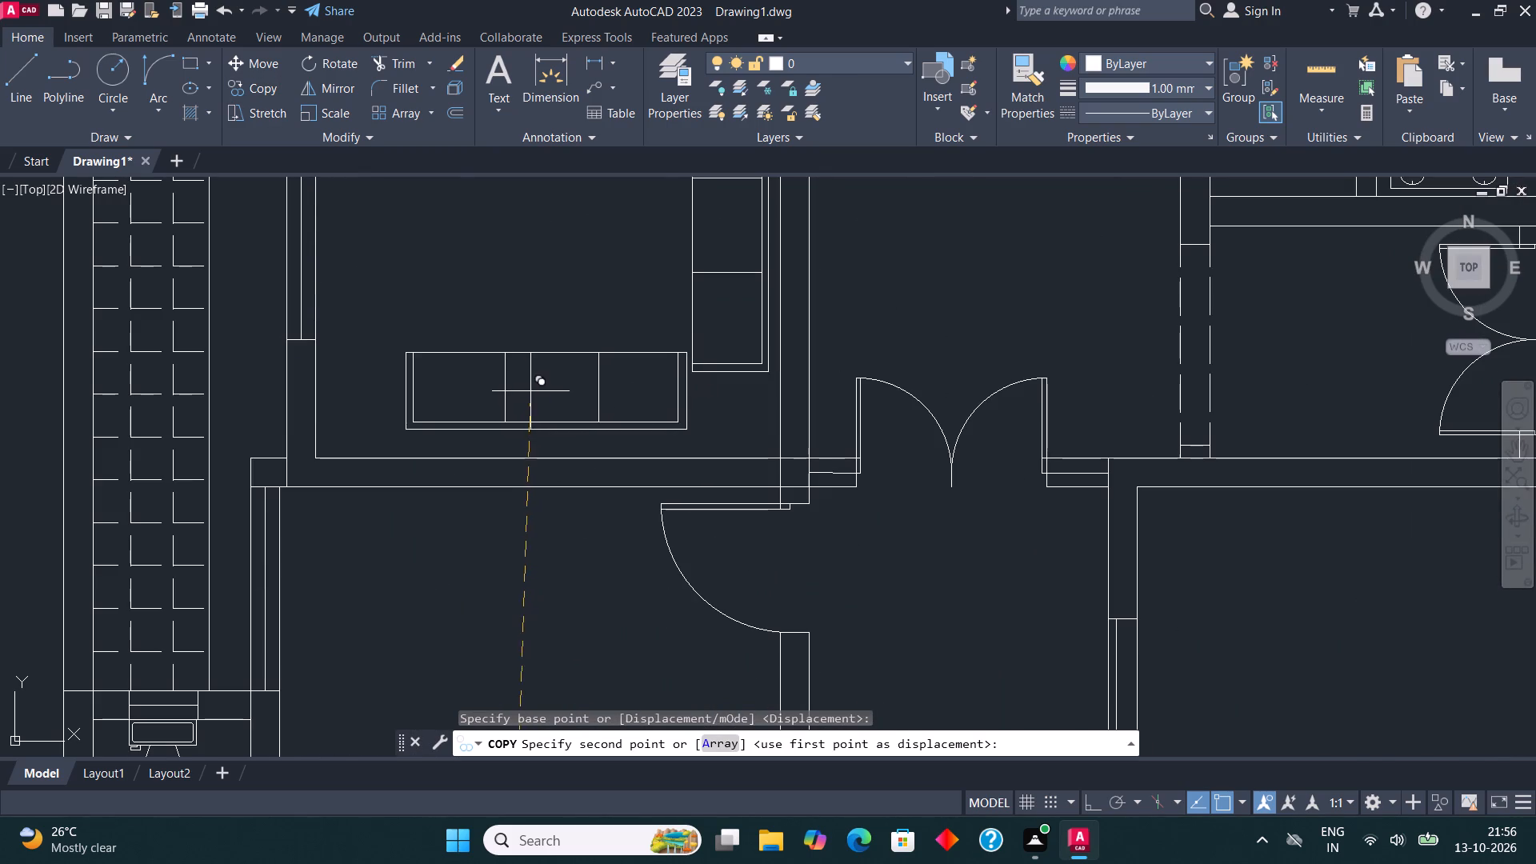
click(528, 401)
scroll(497, 449, down, 2)
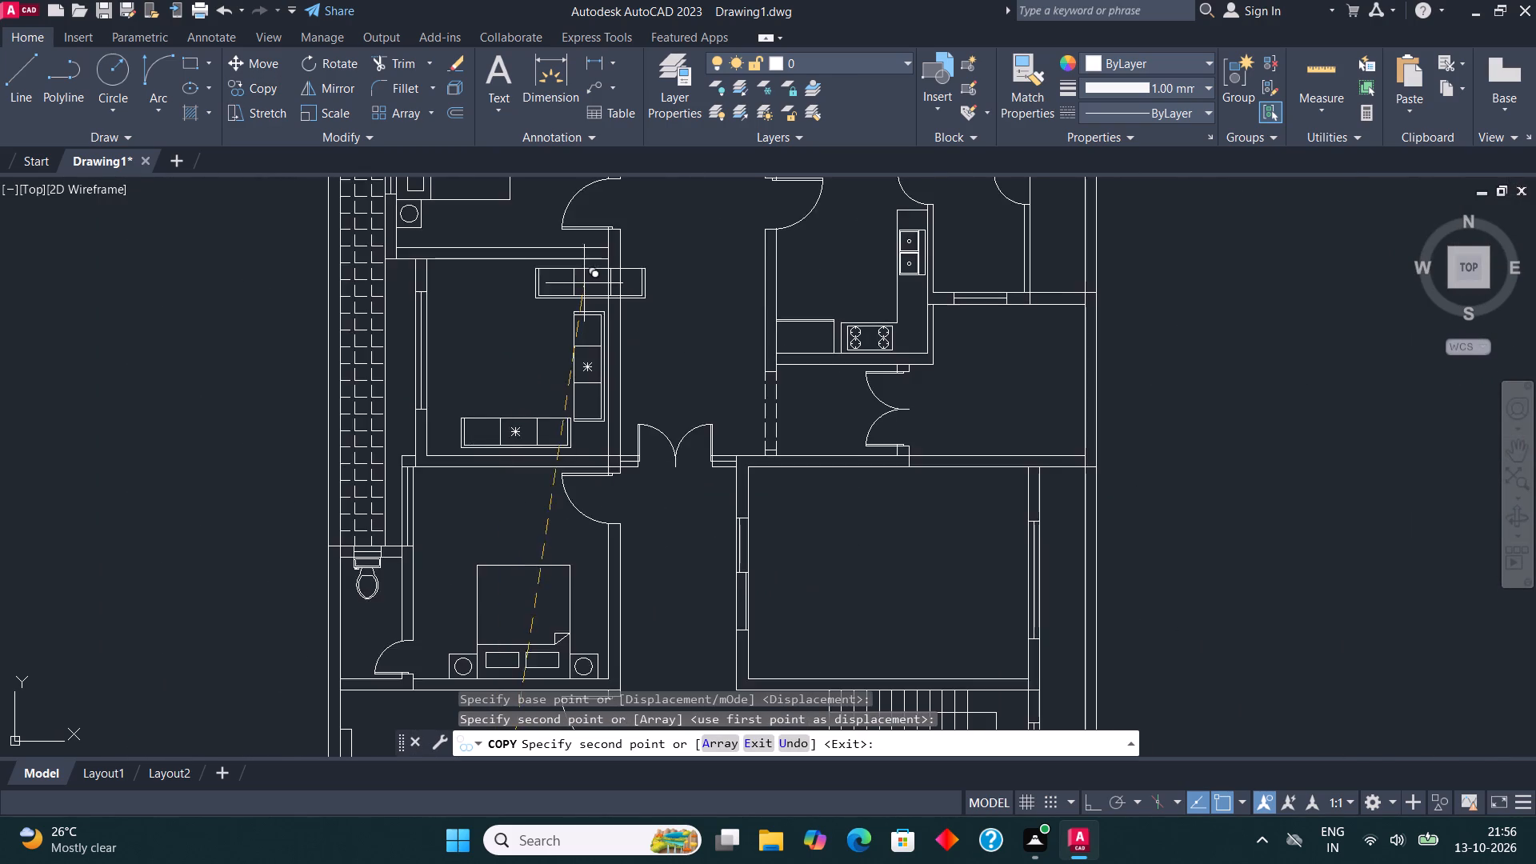
scroll(584, 283, up, 2)
key(Escape)
With Ortho on, mirror this room's east sofa about a vertical line through the room's middle, keeping the original.
click(618, 642)
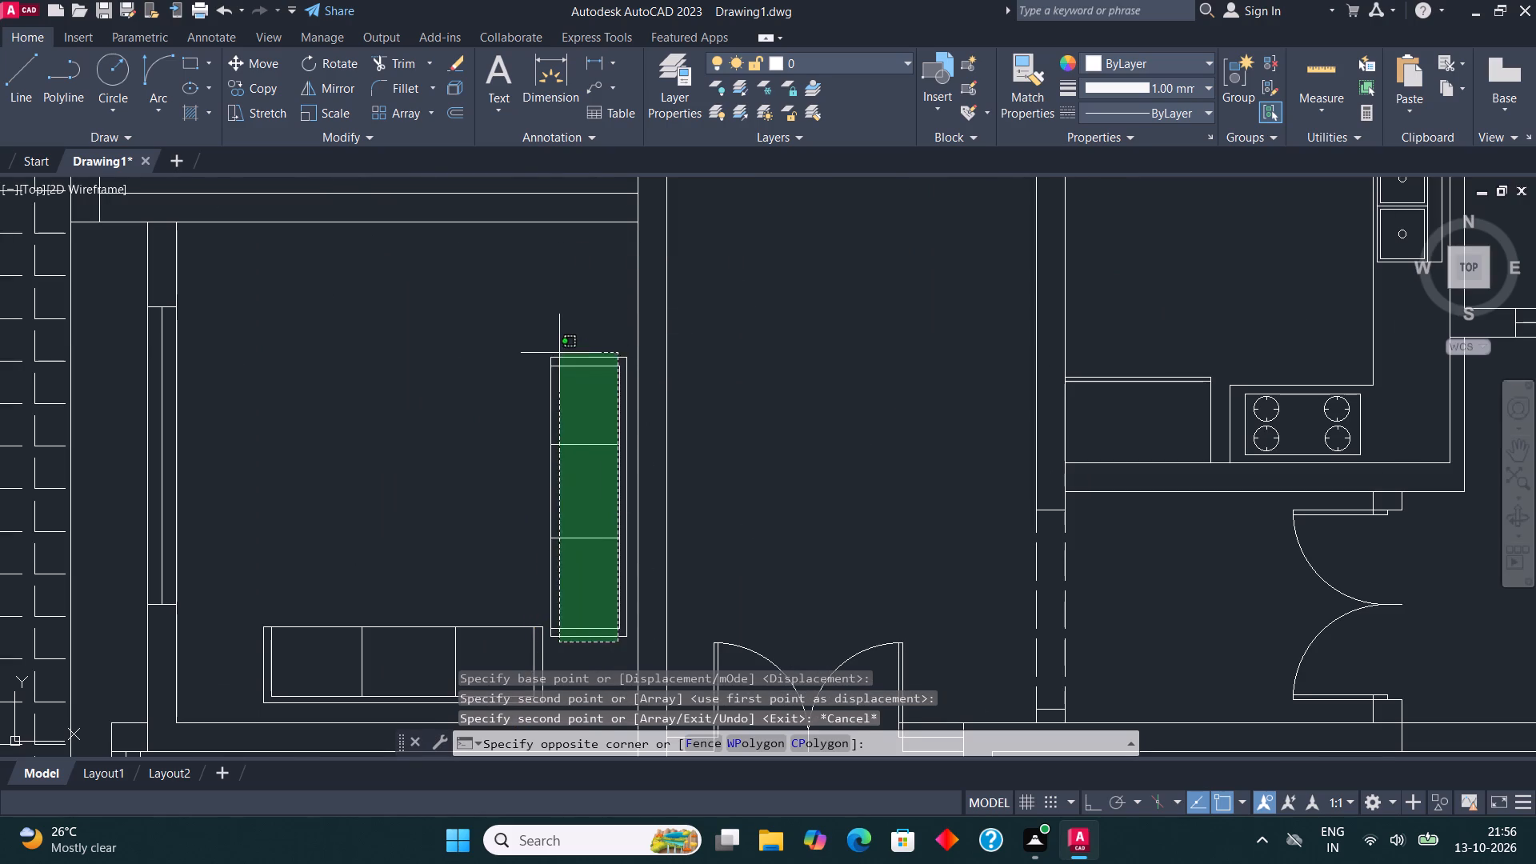
click(560, 353)
click(626, 482)
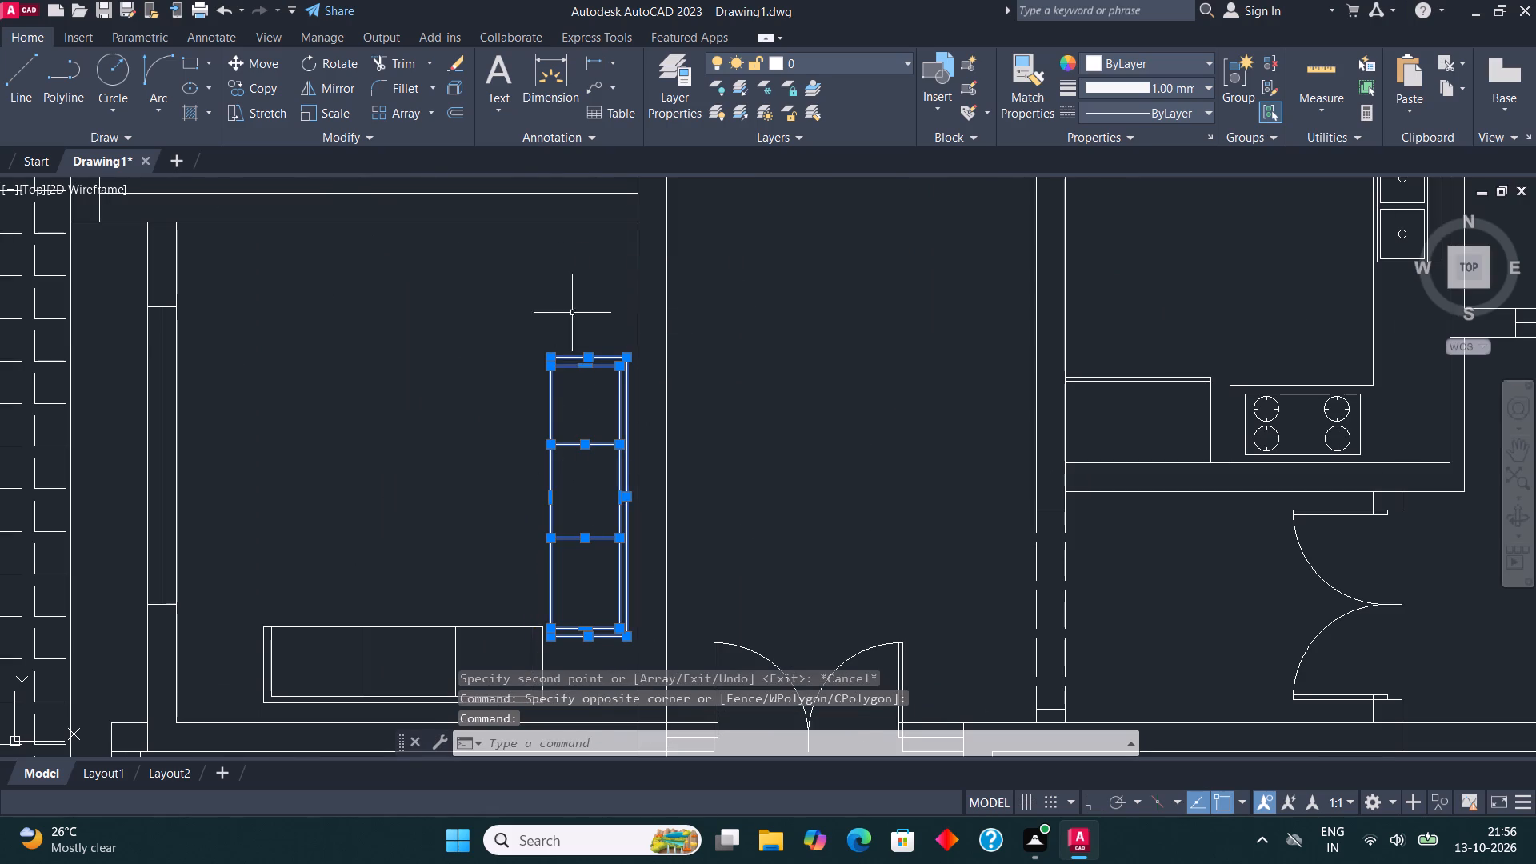
click(340, 90)
click(418, 481)
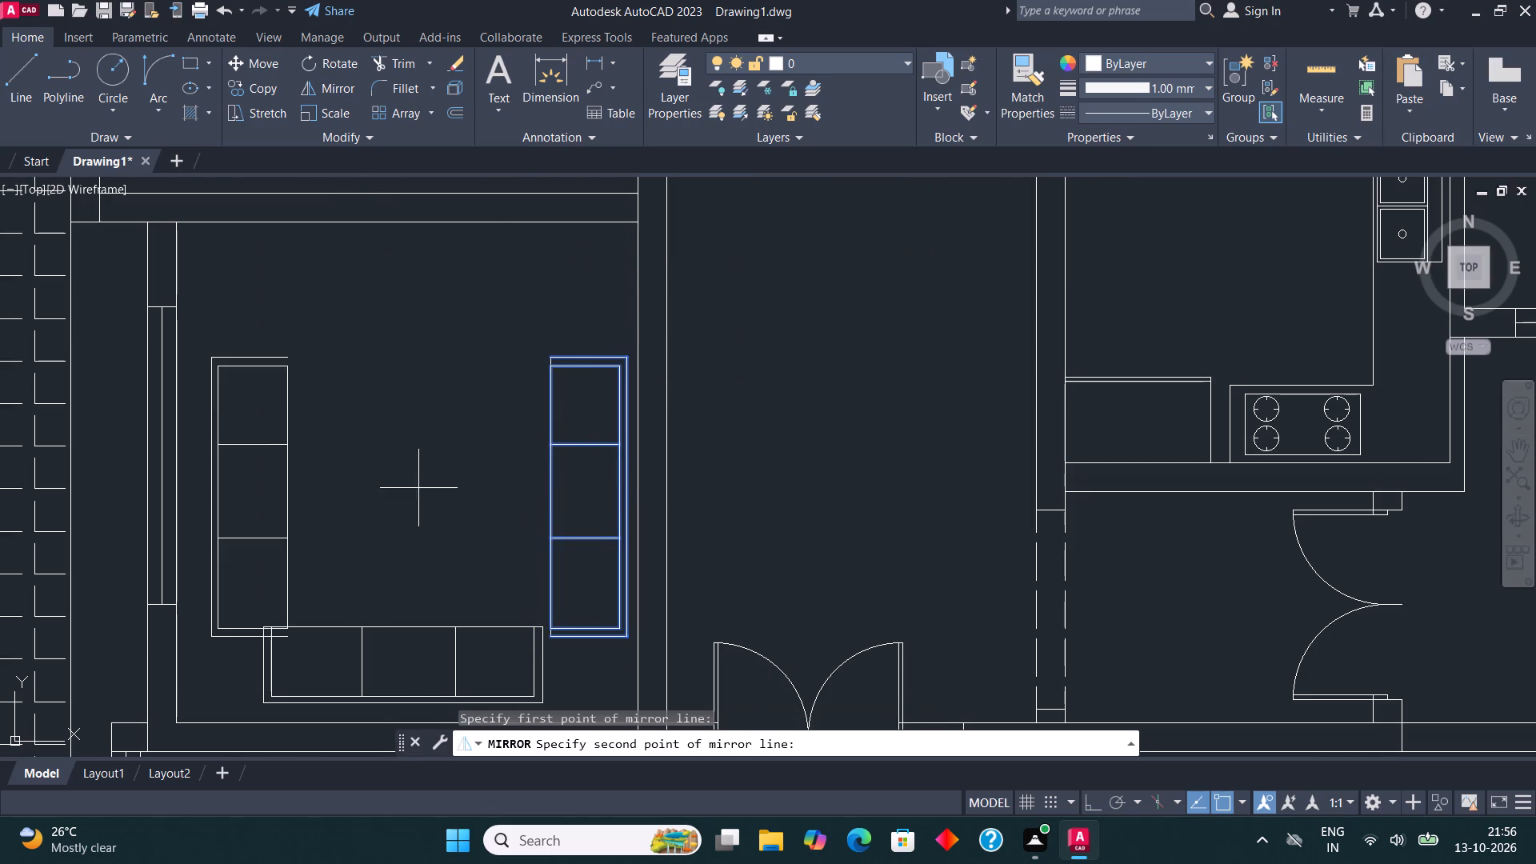
key(F8)
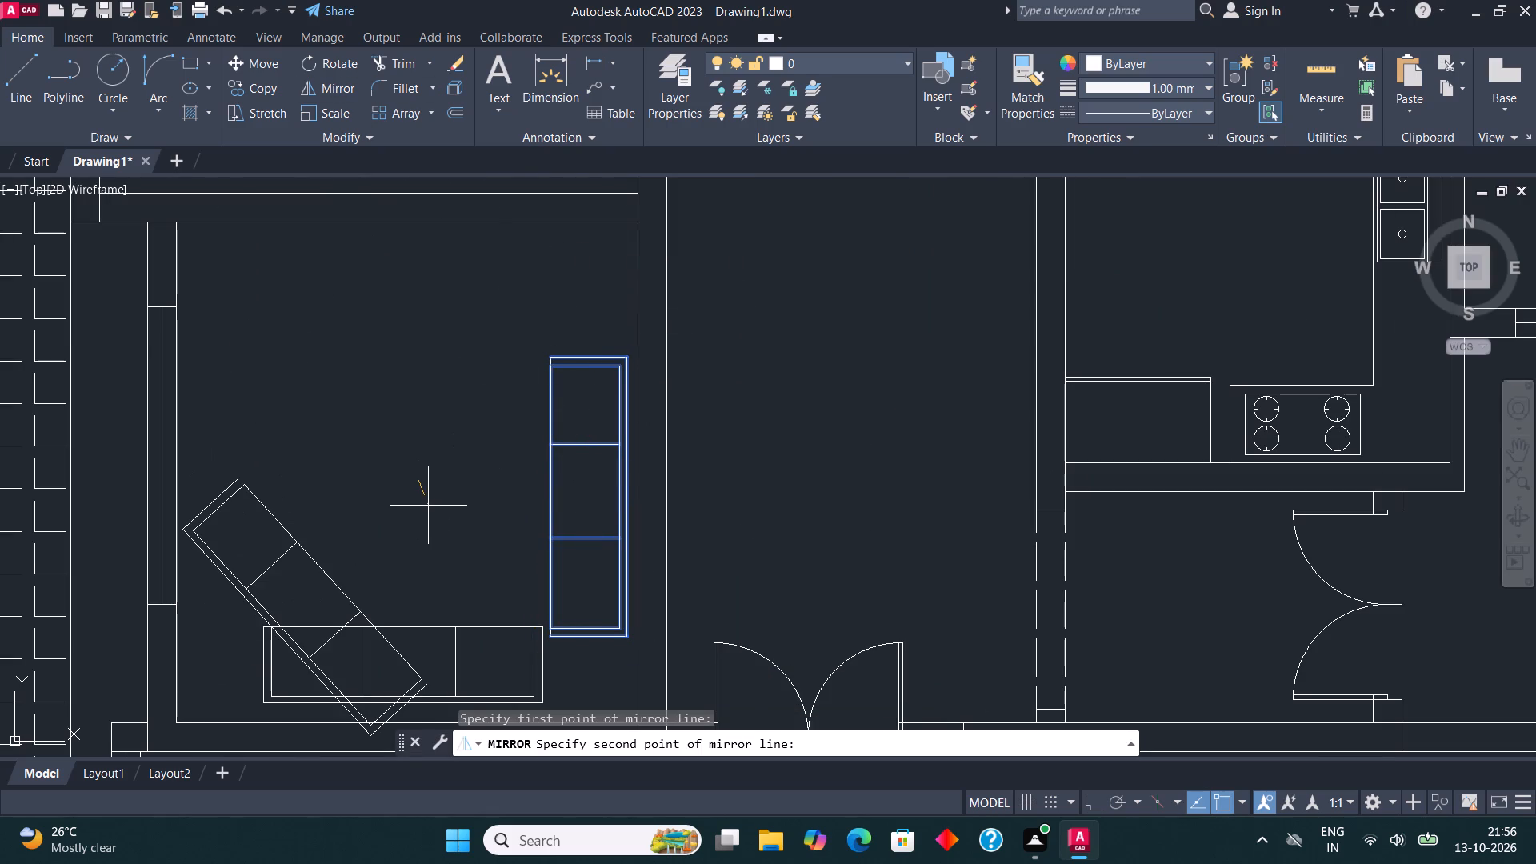
click(428, 506)
click(730, 742)
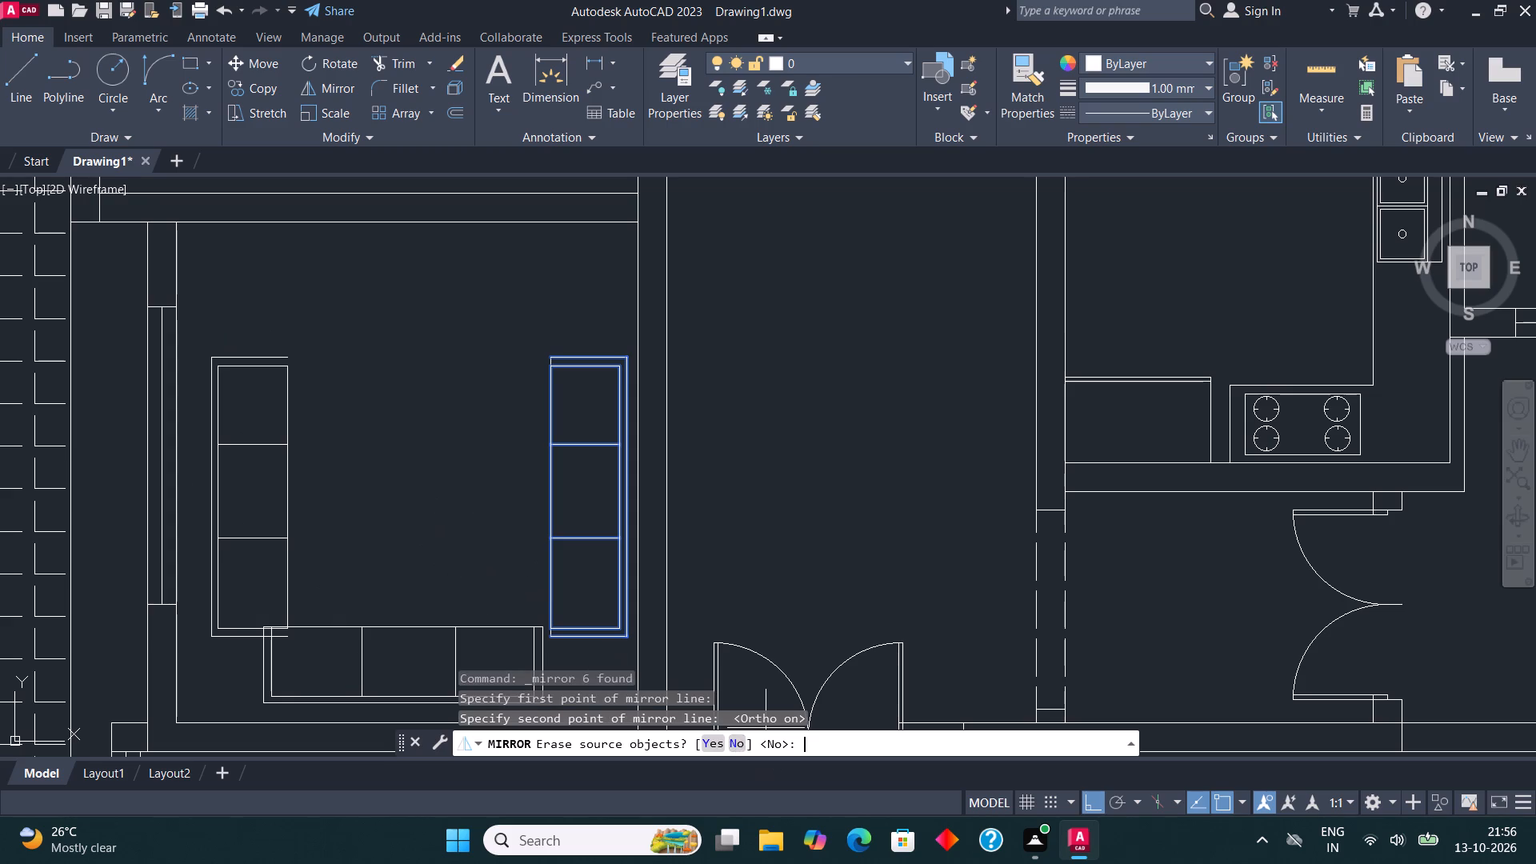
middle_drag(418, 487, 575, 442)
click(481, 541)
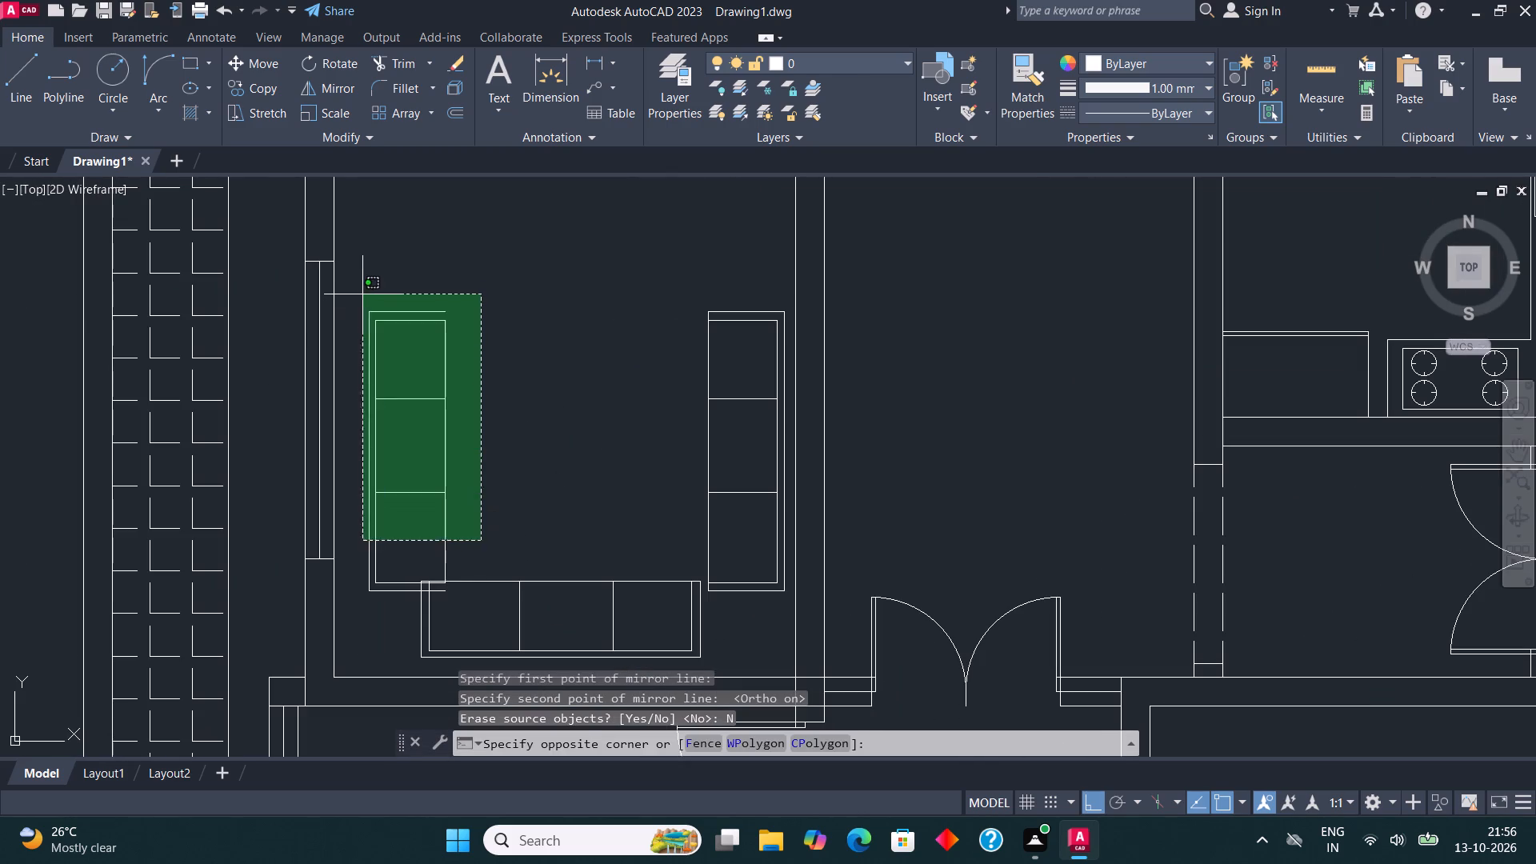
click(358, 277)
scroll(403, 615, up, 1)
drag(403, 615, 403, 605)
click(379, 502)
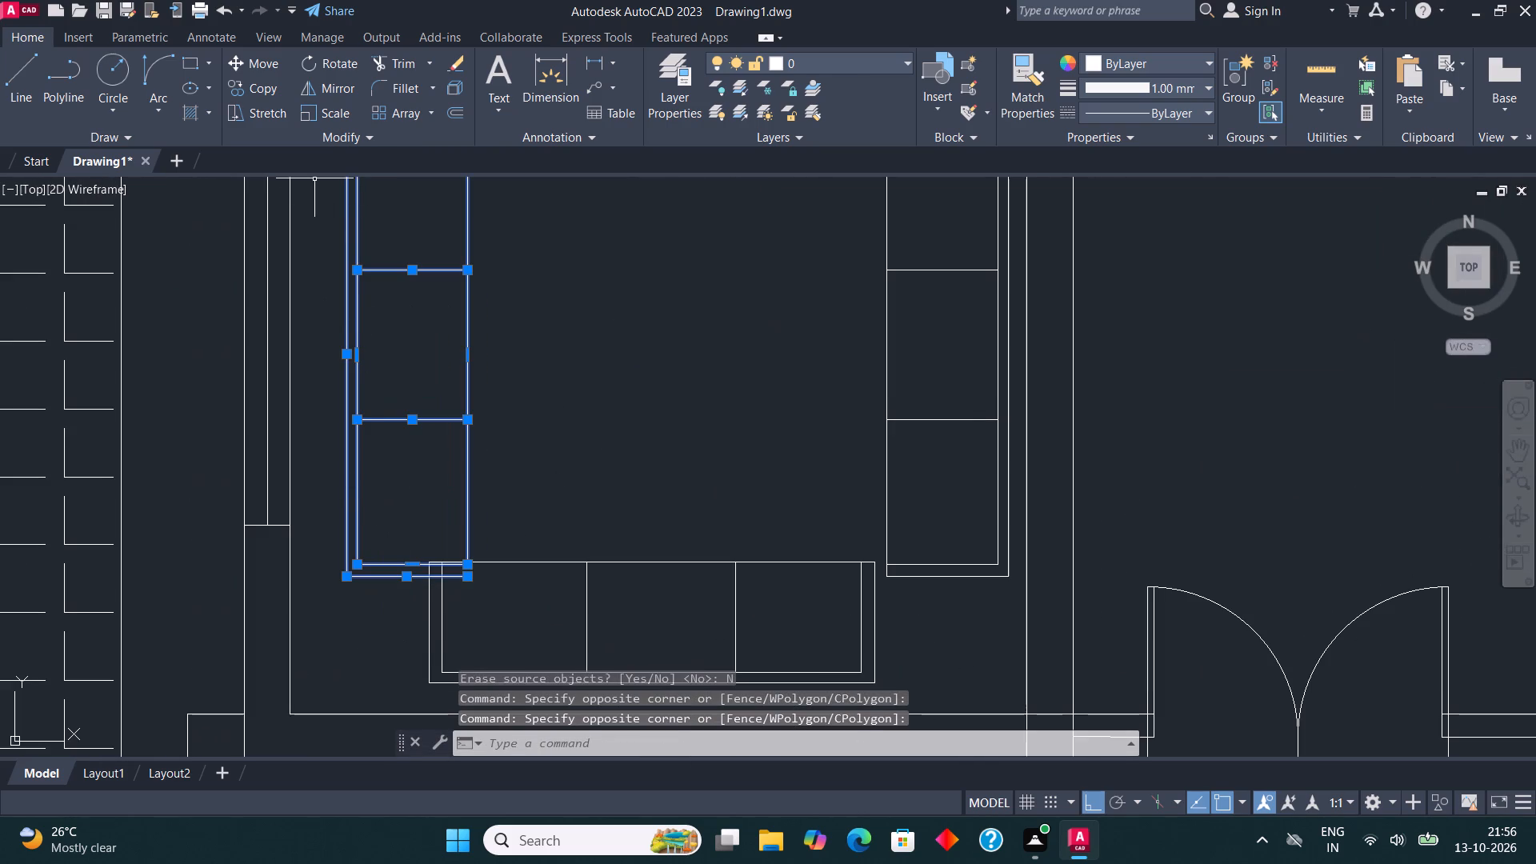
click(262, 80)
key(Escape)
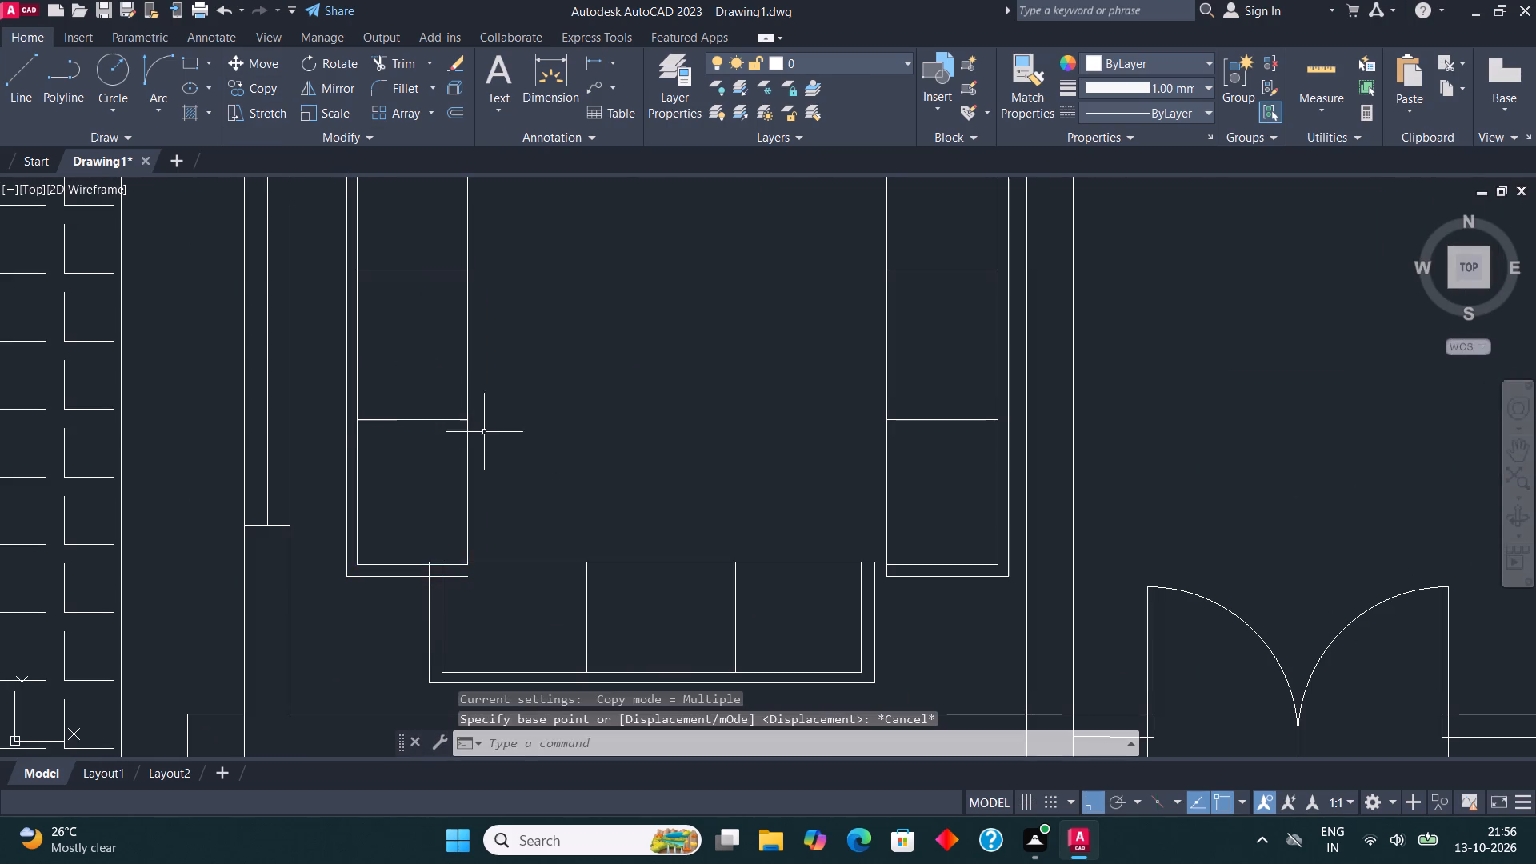
Move the mirrored west sofa about 5" north, clear of the south sofa.
drag(484, 435, 479, 426)
click(326, 306)
drag(401, 607, 401, 562)
click(349, 452)
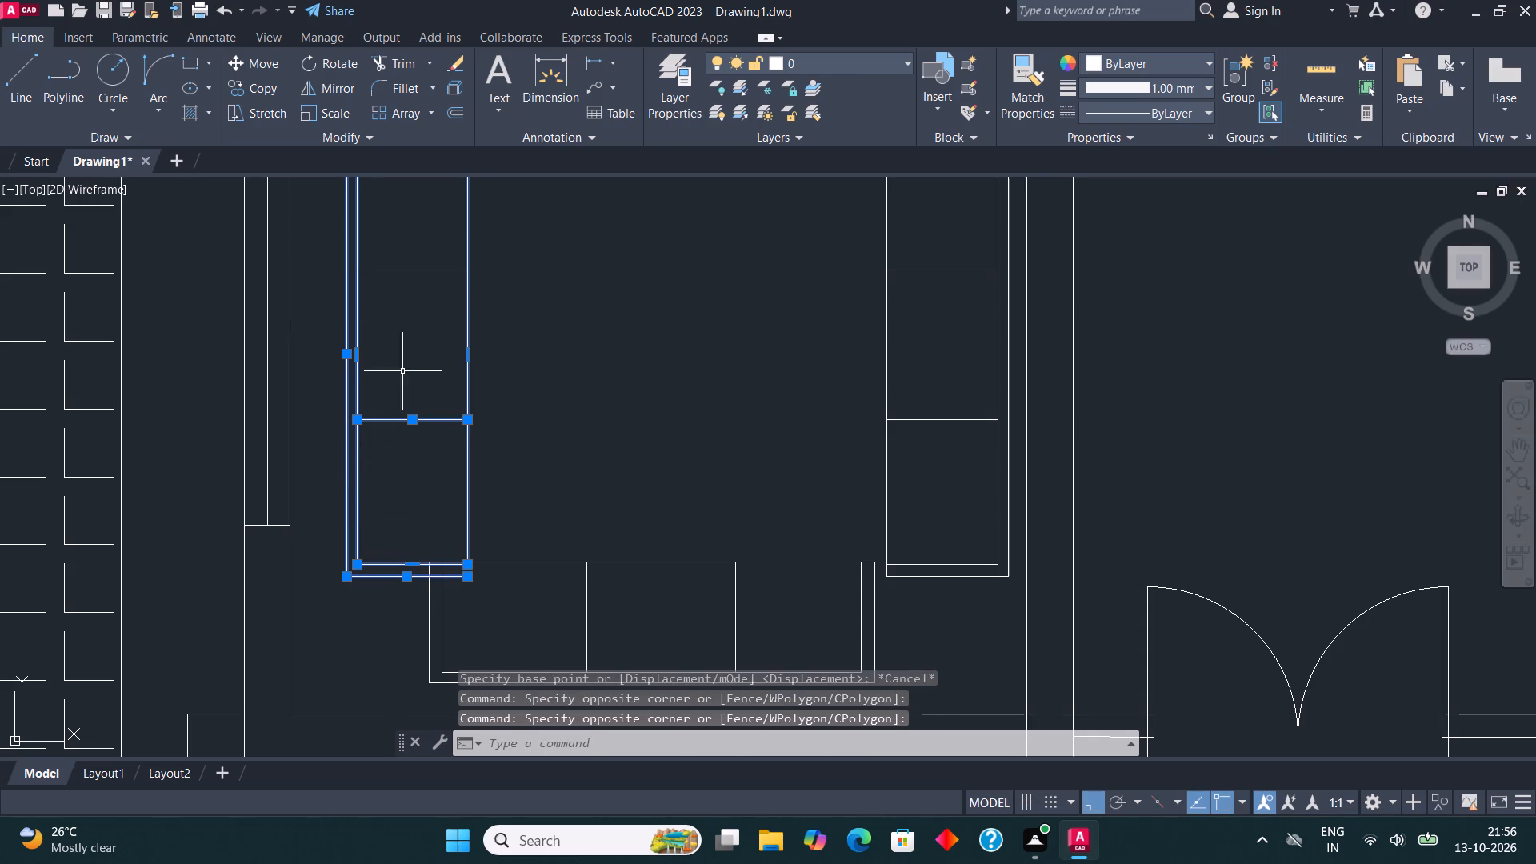
middle_drag(410, 350, 431, 502)
drag(440, 464, 422, 378)
click(398, 226)
click(263, 58)
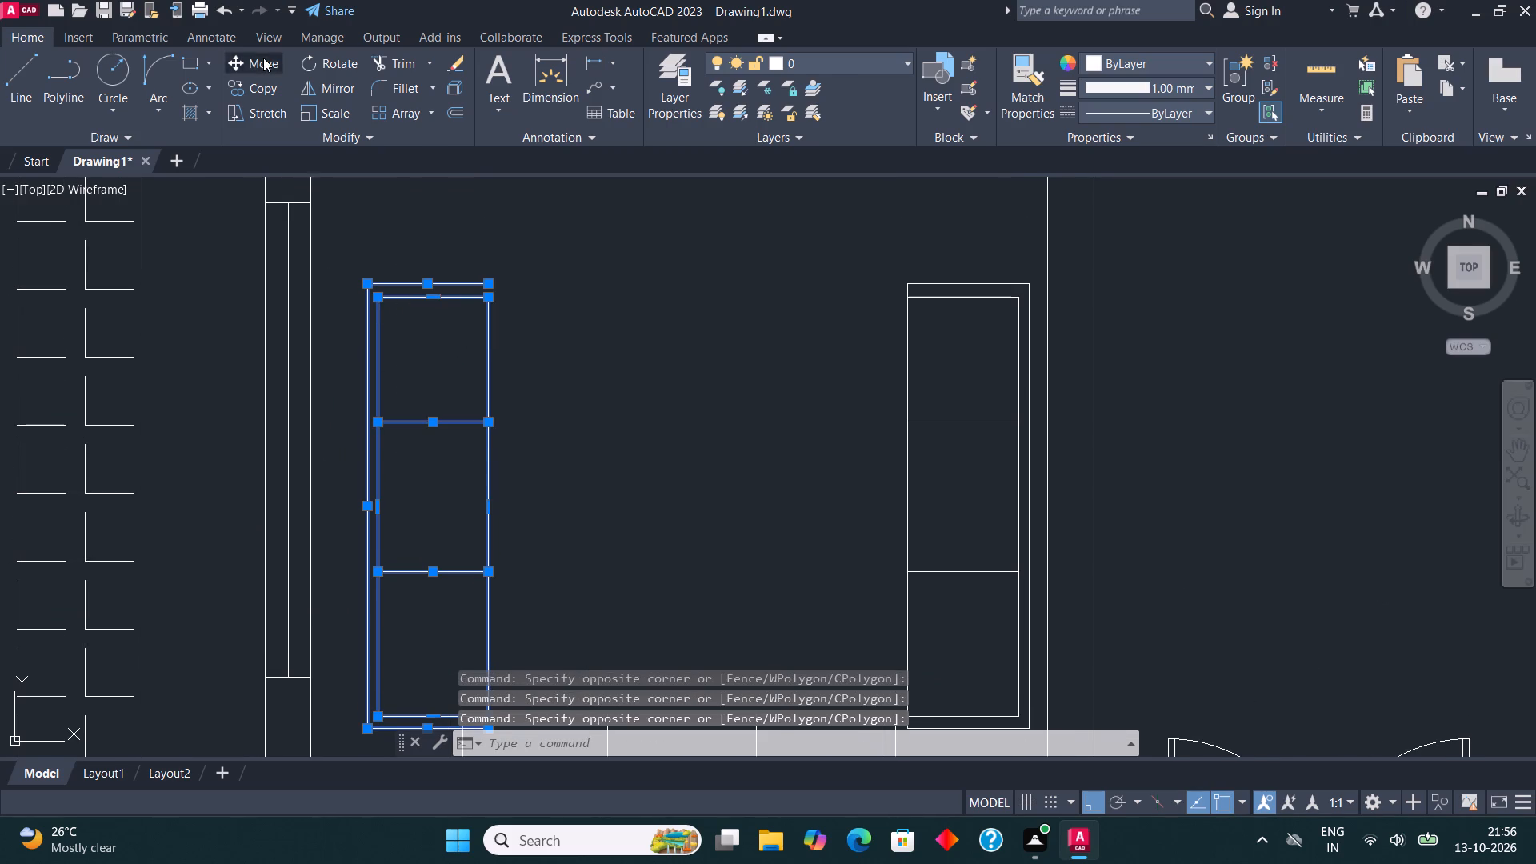
scroll(439, 339, down, 1)
click(435, 441)
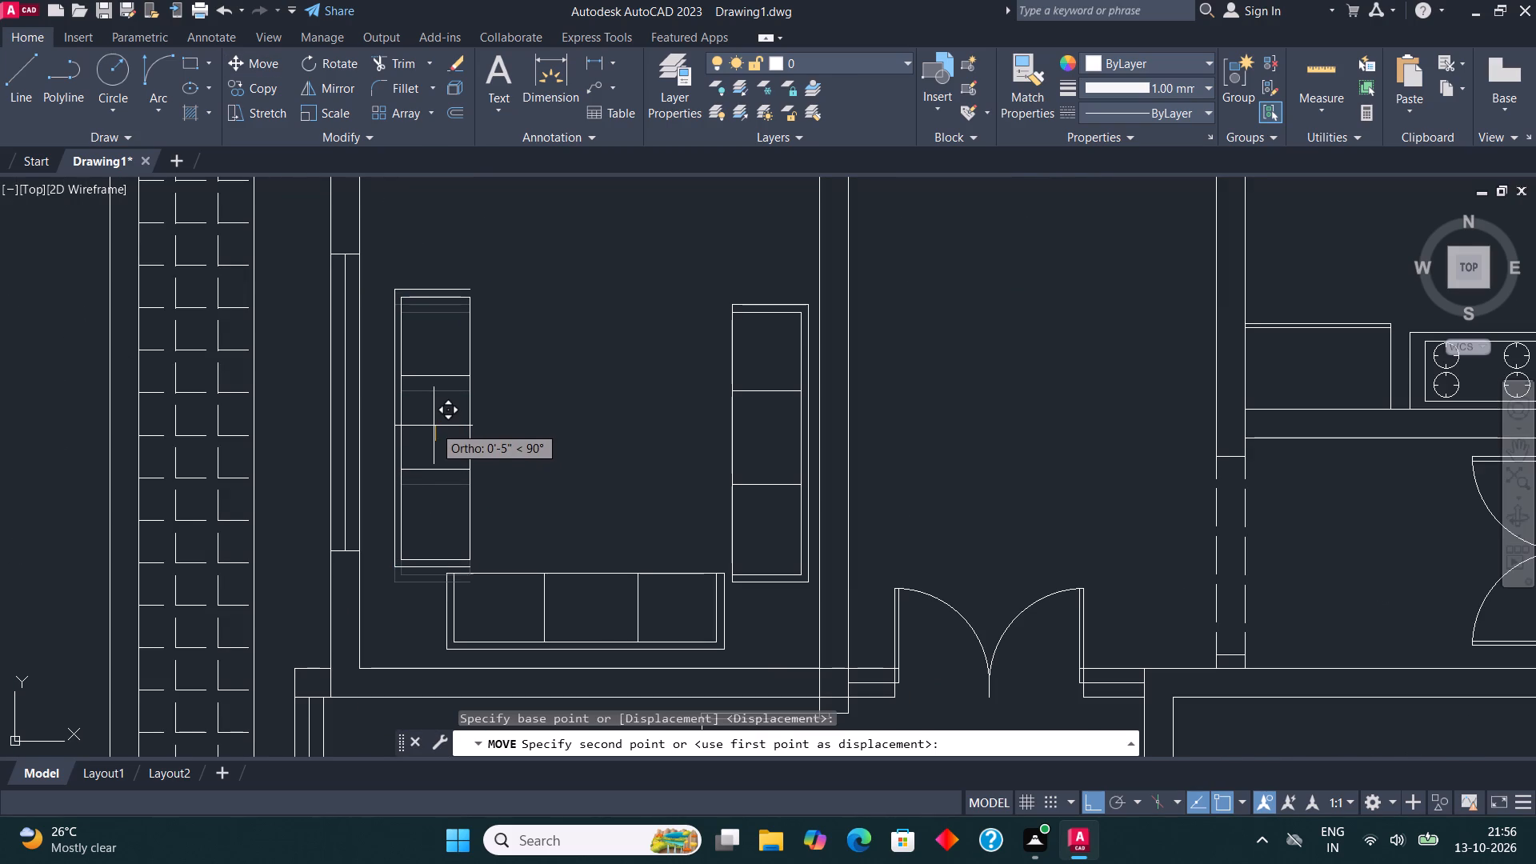
click(434, 426)
key(Escape)
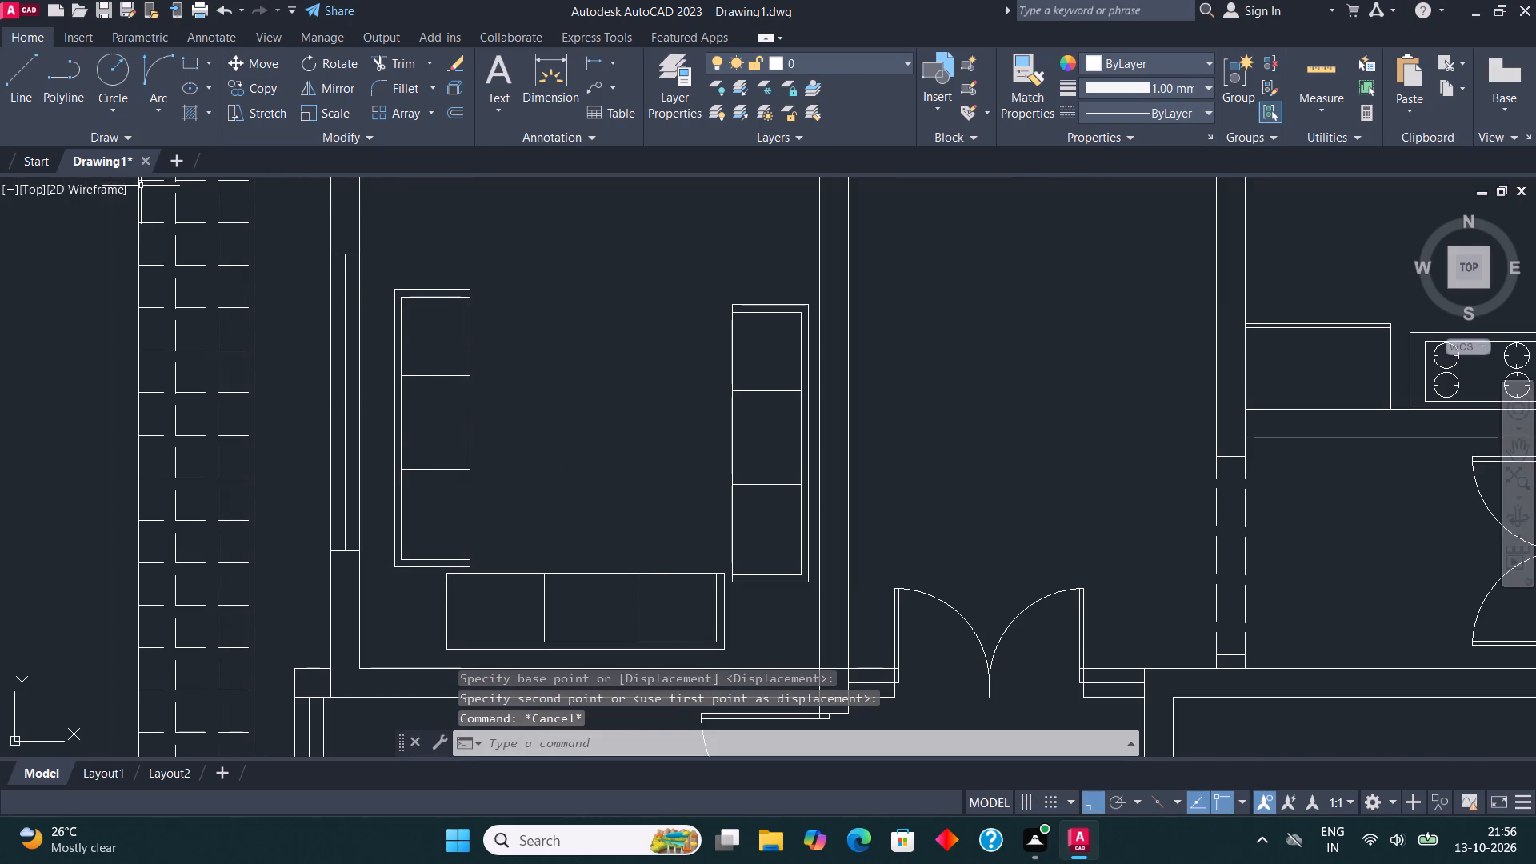
Draw the west sofa's front edge line between the east ends of its south and north arms.
click(14, 62)
scroll(453, 543, up, 2)
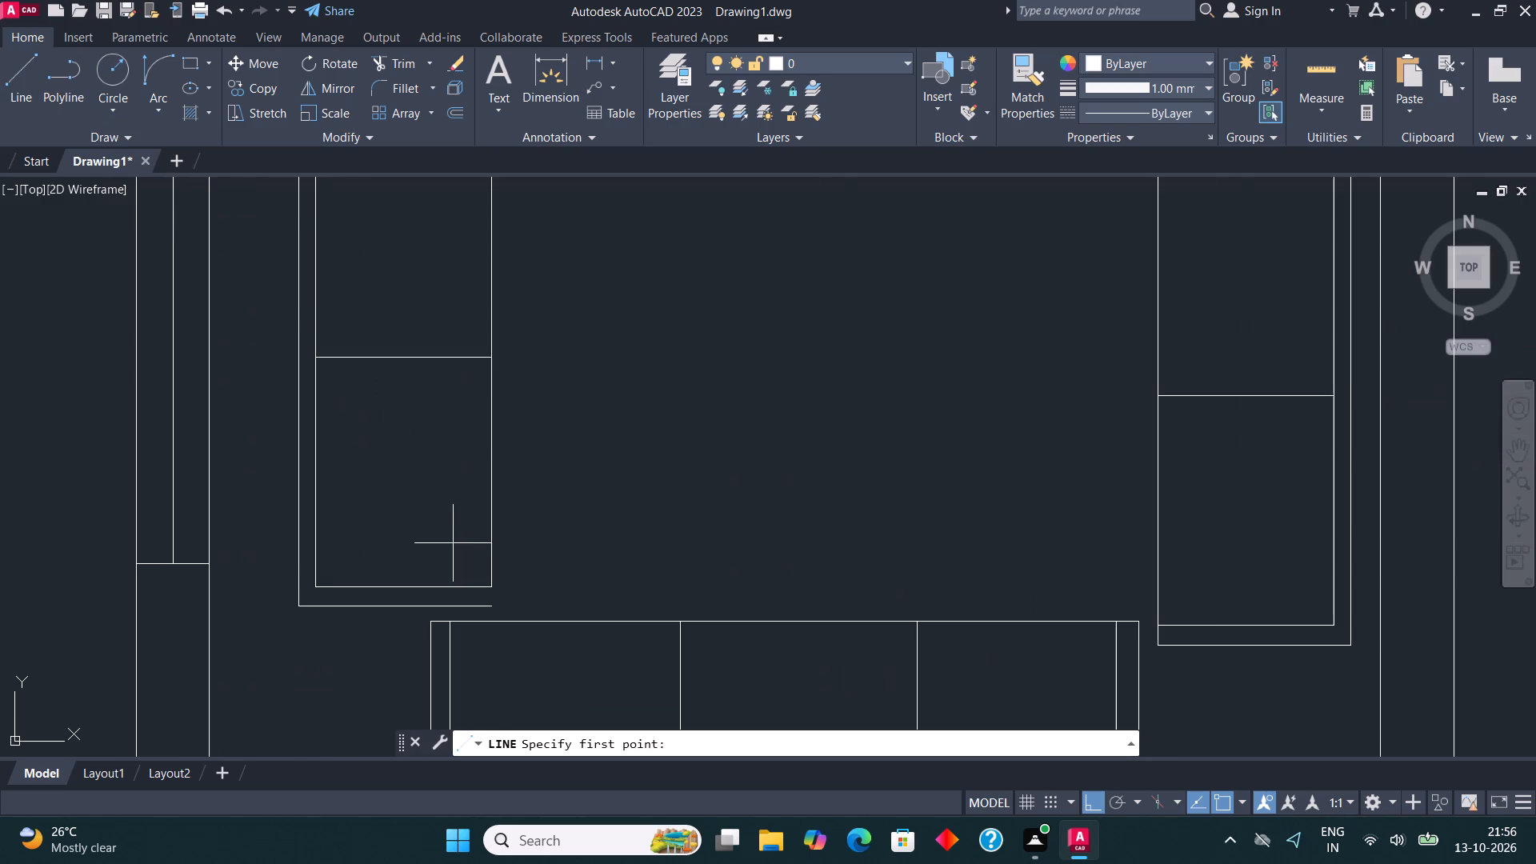
click(487, 607)
scroll(486, 594, down, 1)
scroll(491, 350, down, 1)
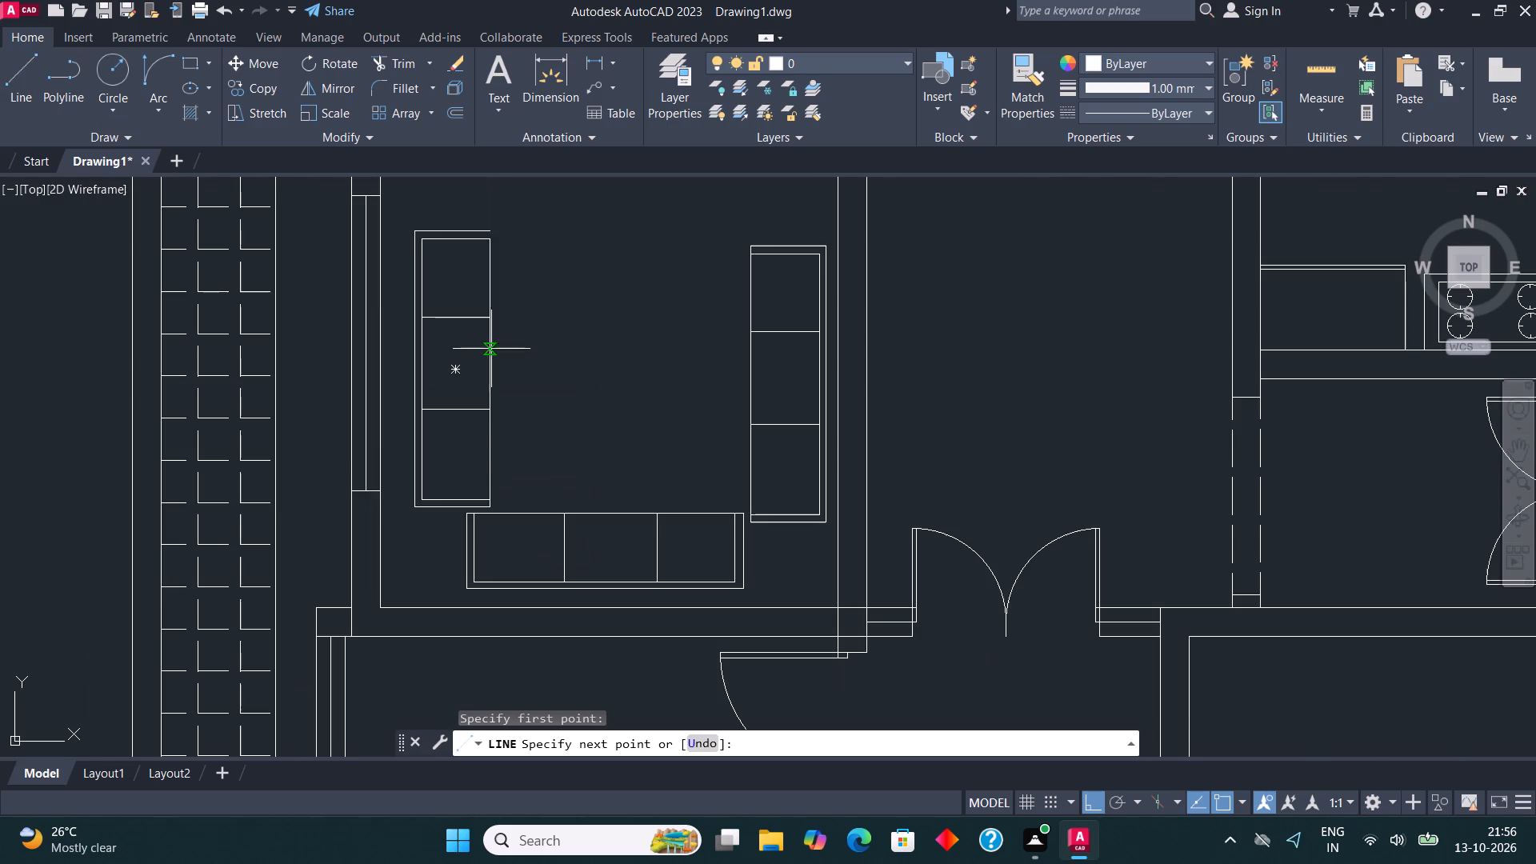
click(487, 236)
key(Escape)
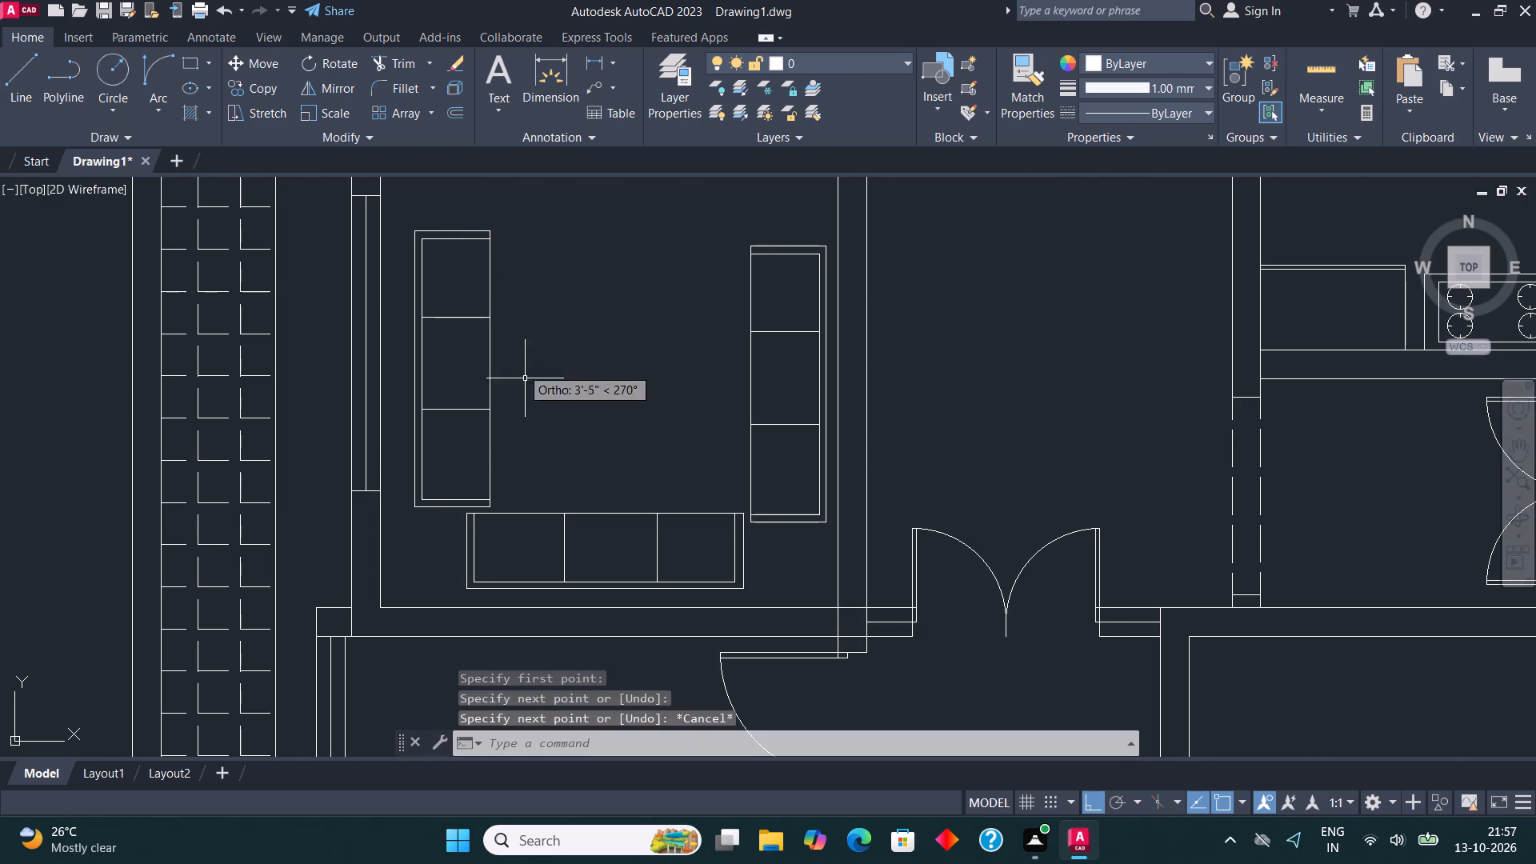
With Ortho off, move the whole west sofa slightly southwest, toward the west wall and just clear of the south sofa's northwest corner.
click(434, 514)
click(401, 218)
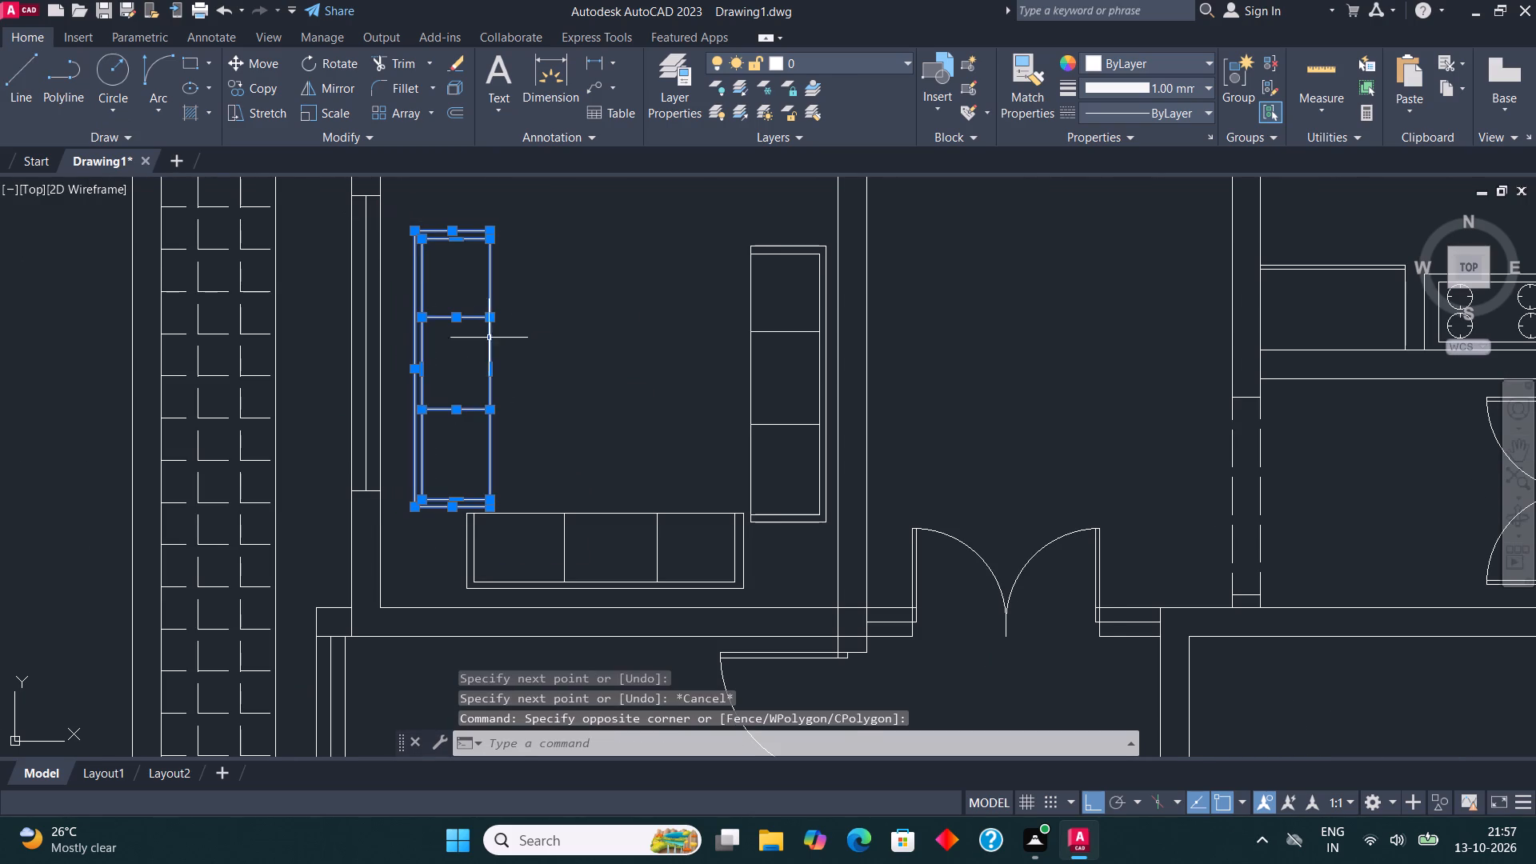
click(489, 318)
key(Escape)
drag(497, 370, 488, 344)
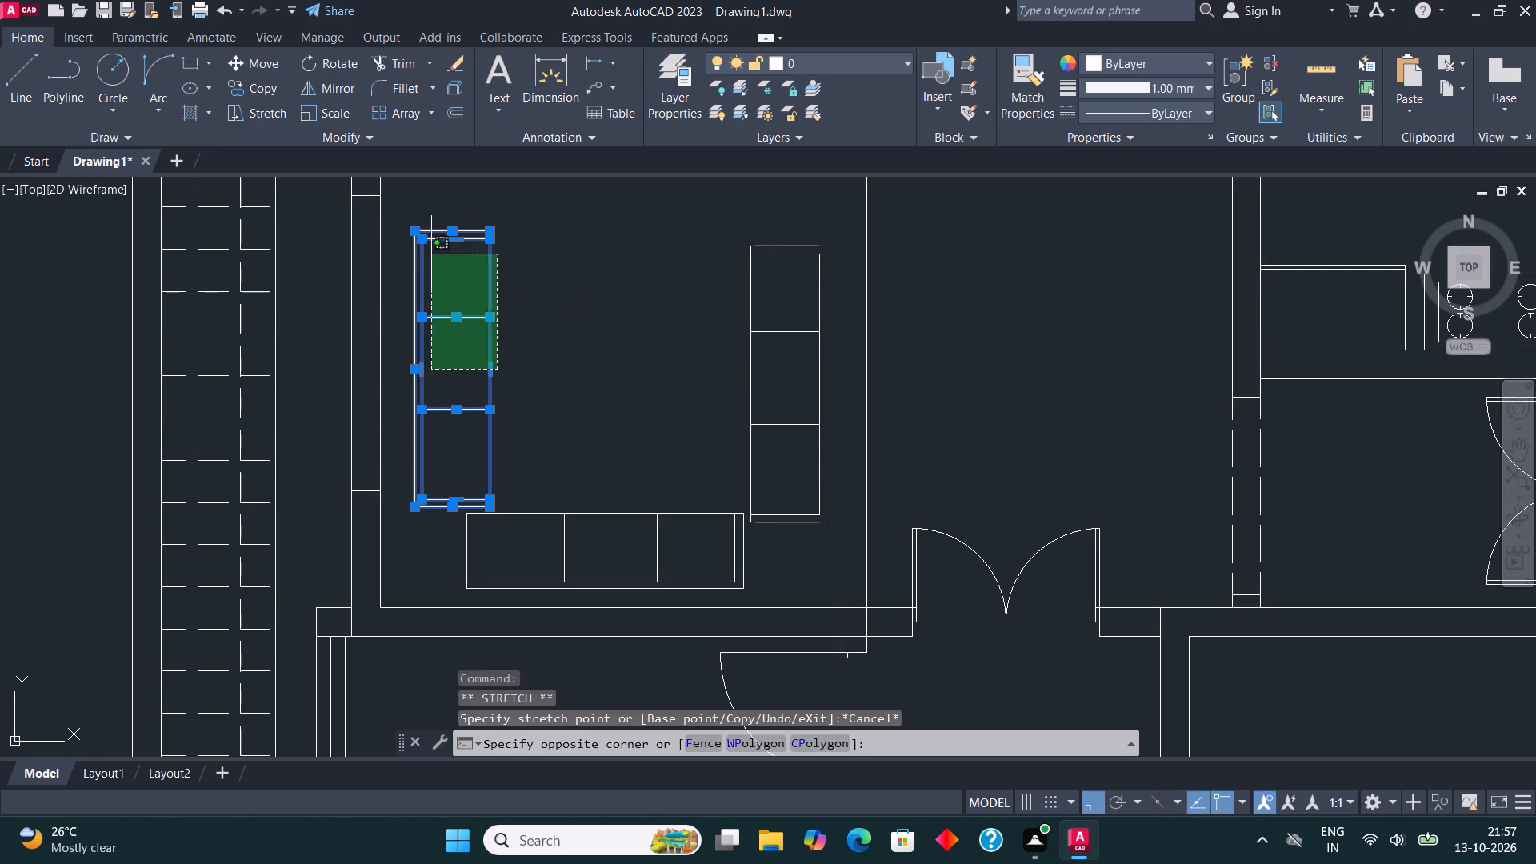
click(430, 253)
click(254, 57)
scroll(483, 415, up, 1)
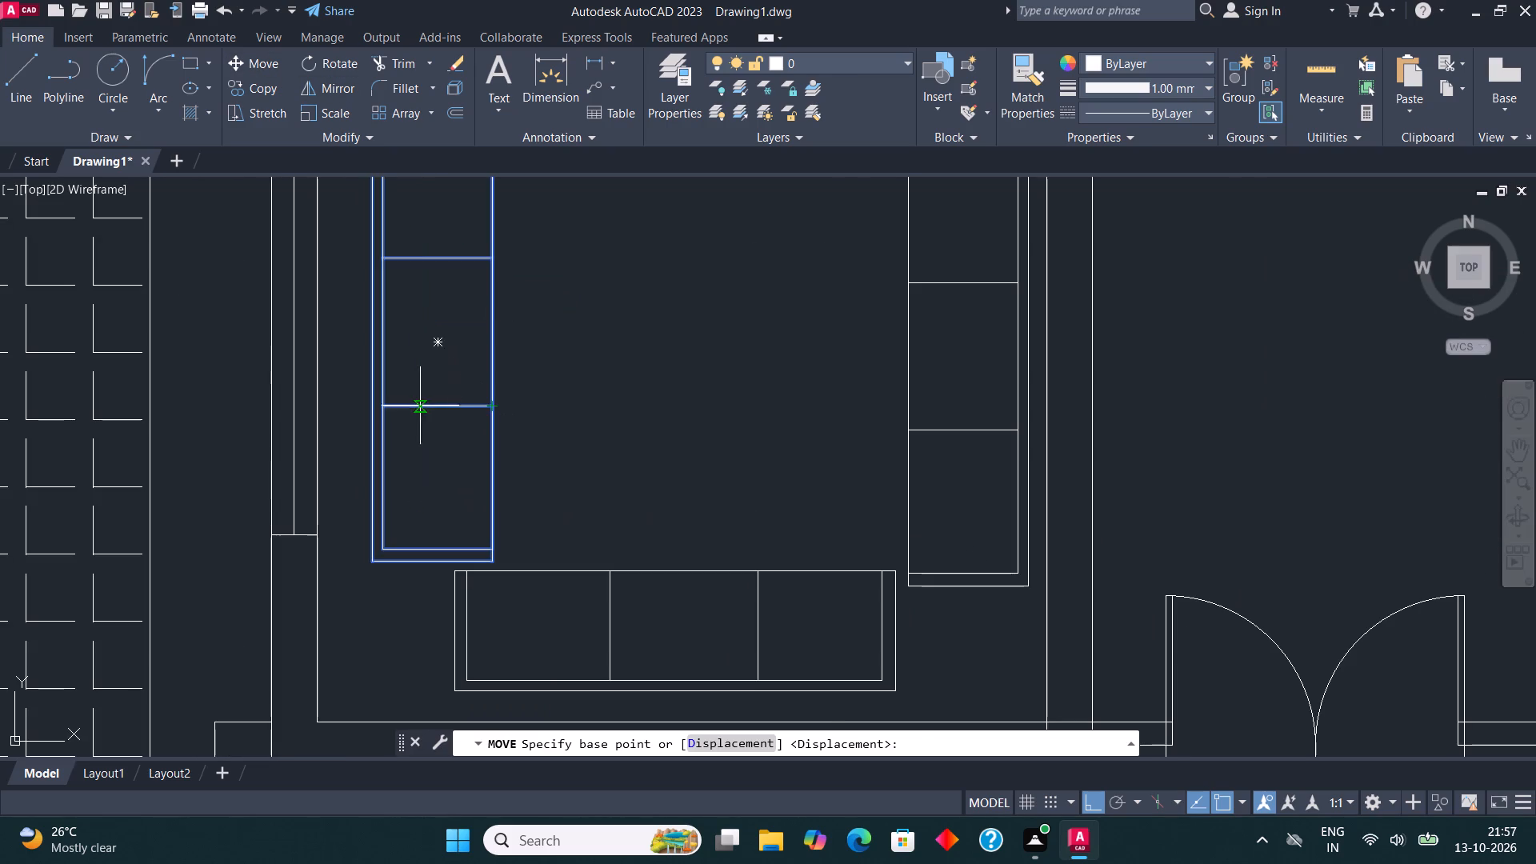
click(420, 395)
key(F8)
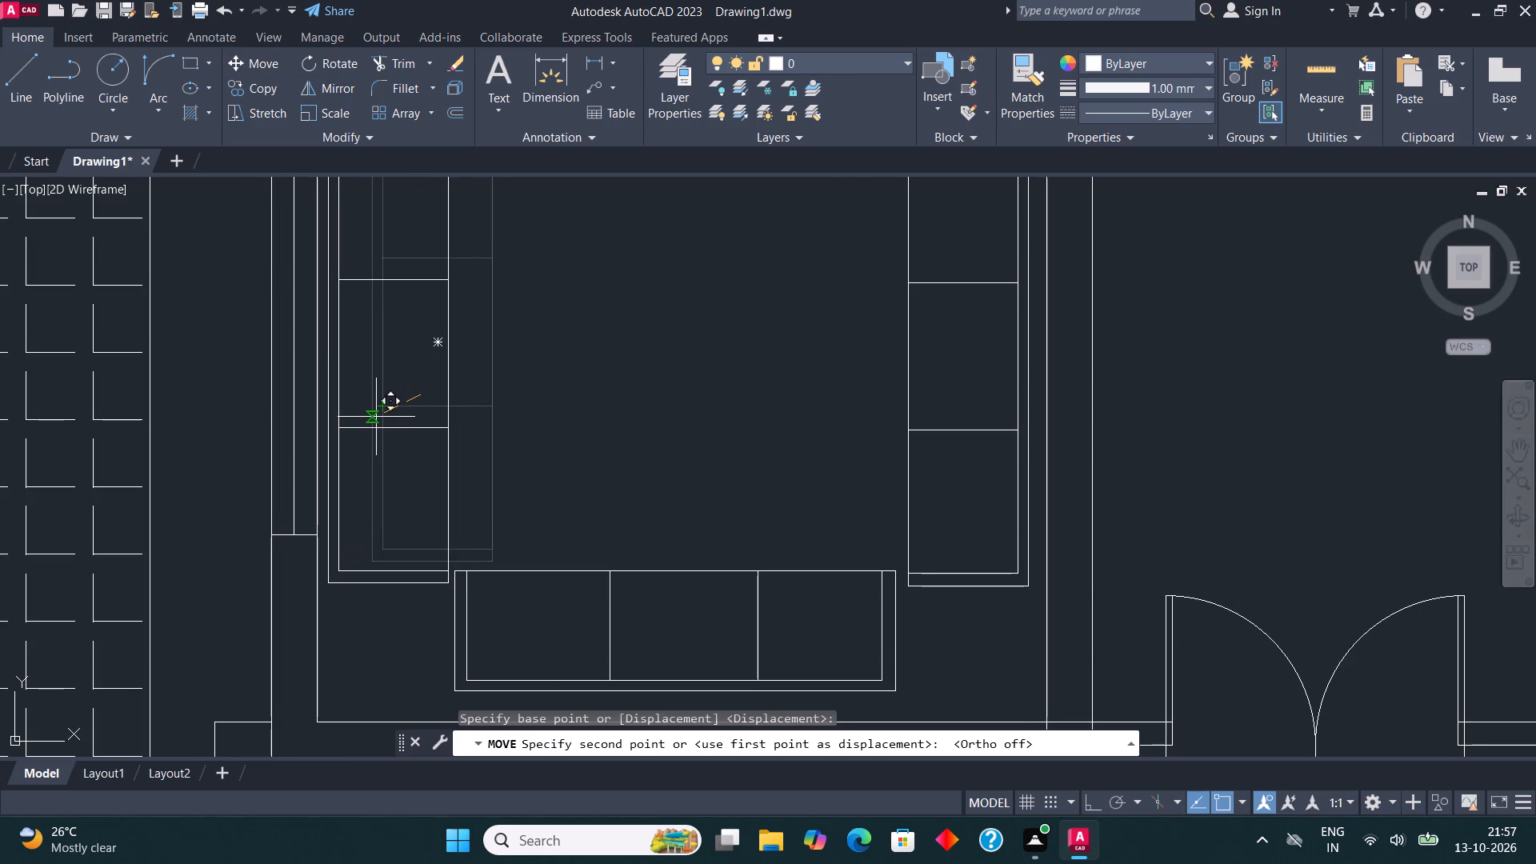
click(374, 424)
scroll(370, 424, down, 3)
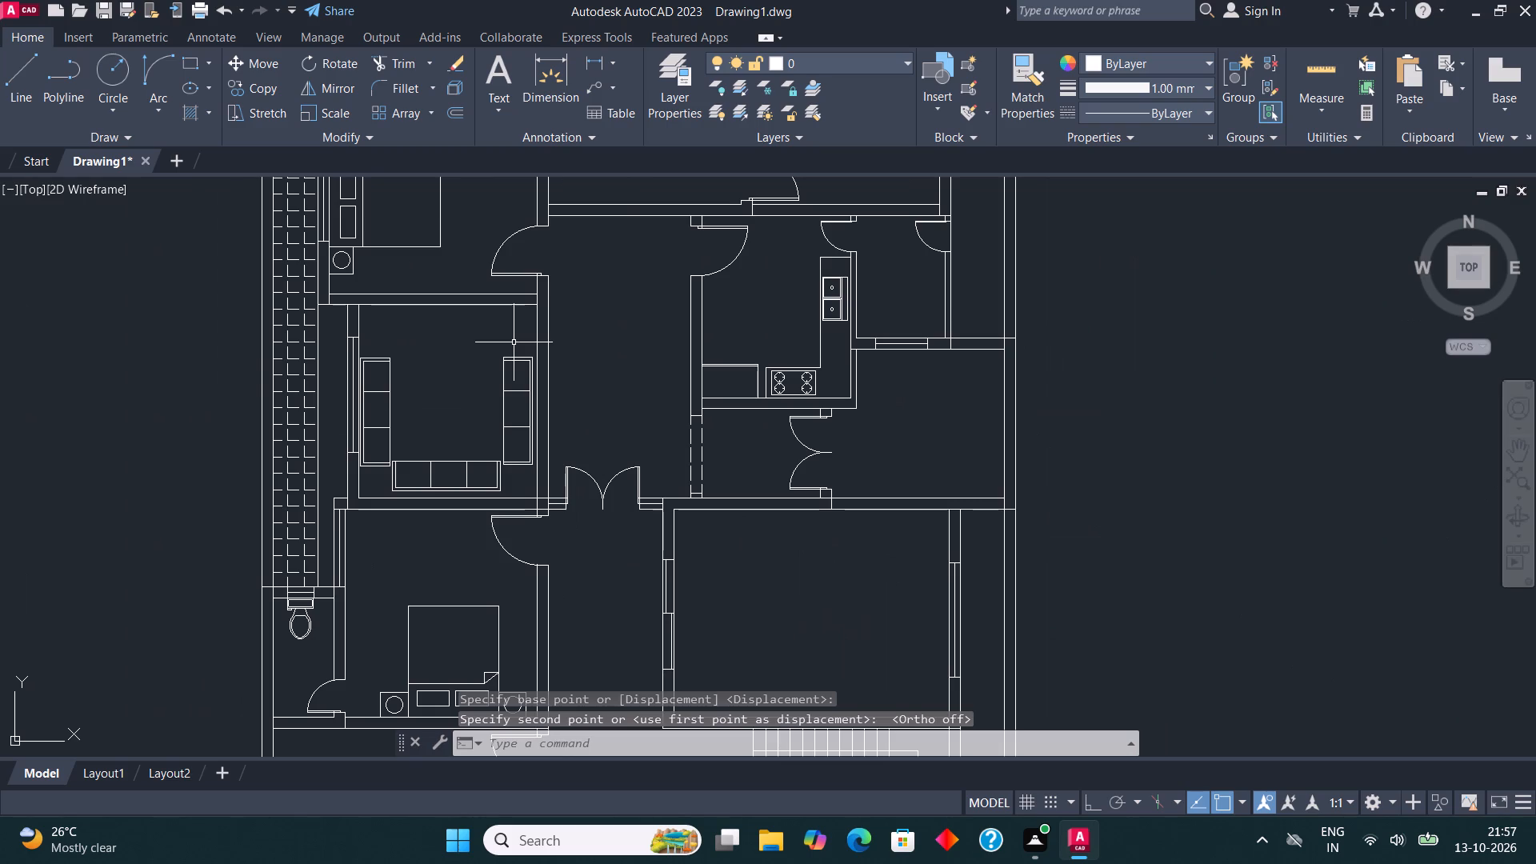
Draw a coffee table rectangle in the open space between the three sofas, wider east-west than north-south.
scroll(460, 385, up, 2)
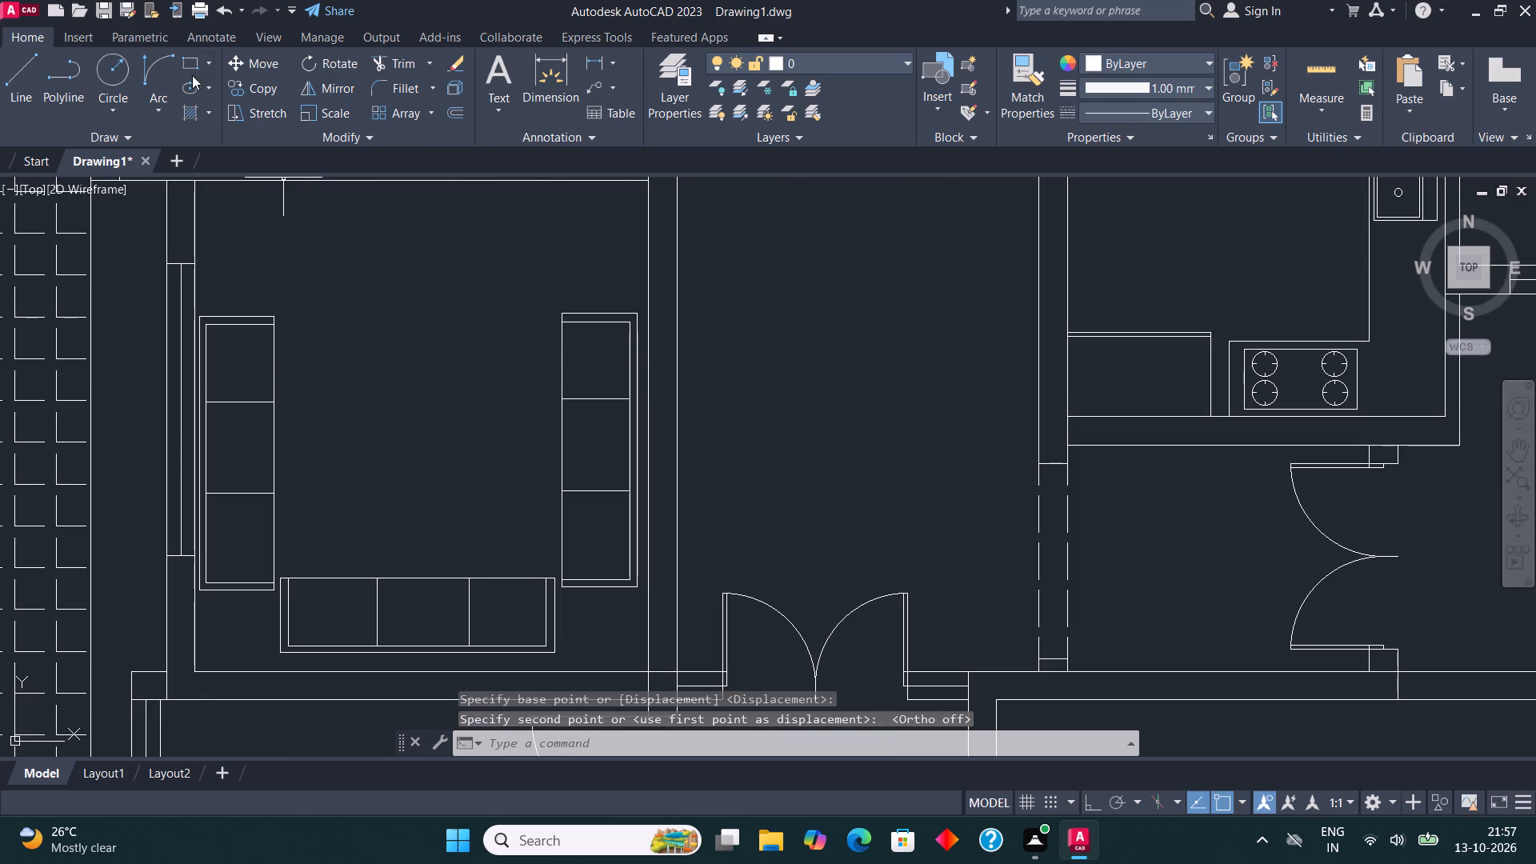
click(189, 62)
click(338, 396)
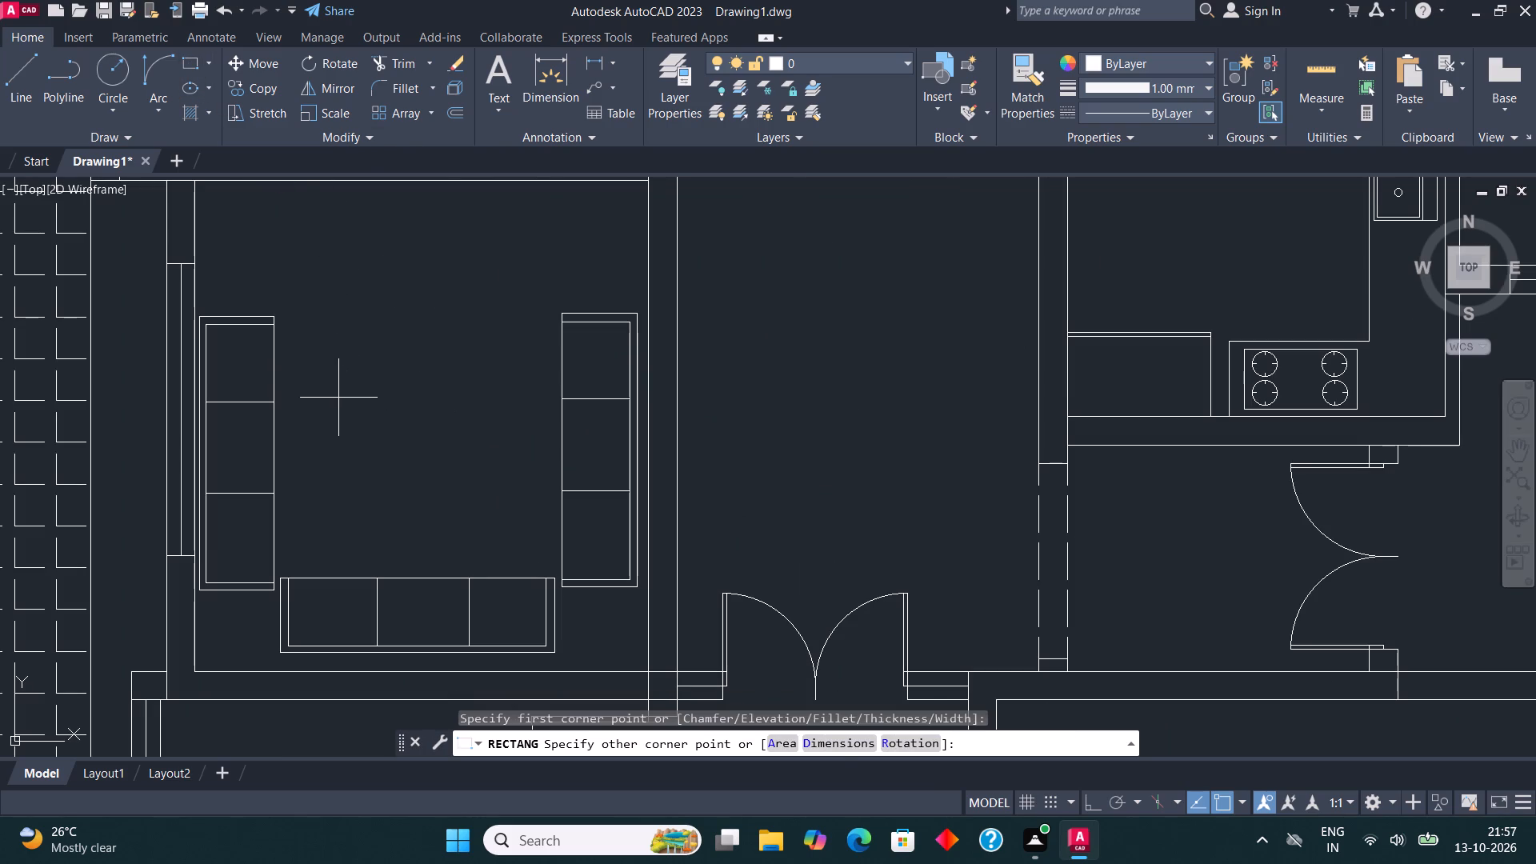
click(506, 519)
Offset the new coffee table rectangle 1" inward to form its inner border.
scroll(471, 450, up, 2)
drag(451, 430, 441, 393)
click(360, 258)
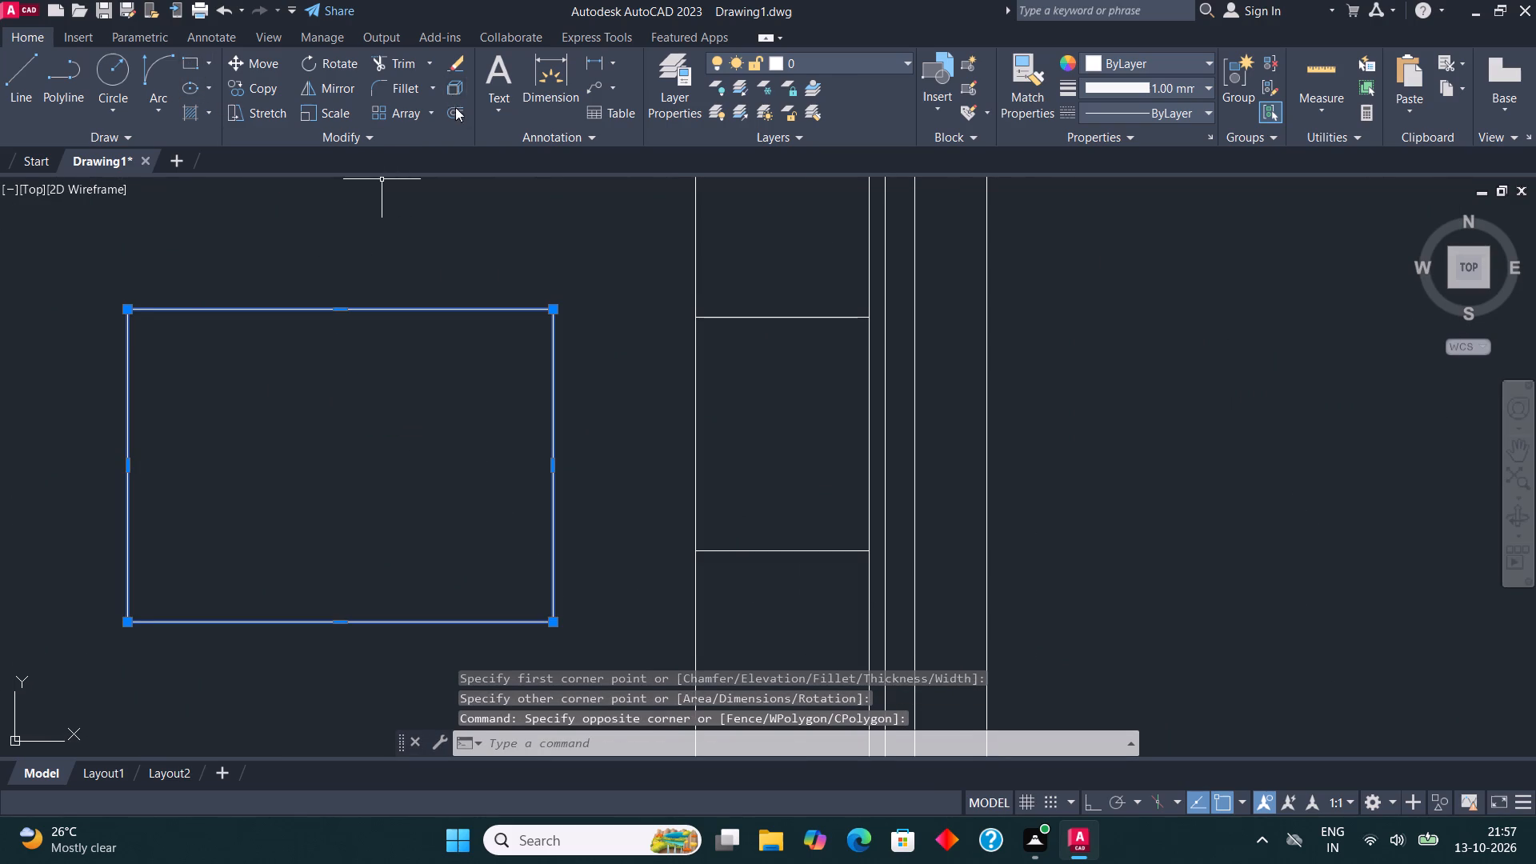
click(455, 111)
click(352, 315)
text(1")
key(Return)
click(347, 498)
scroll(372, 472, down, 4)
key(Escape)
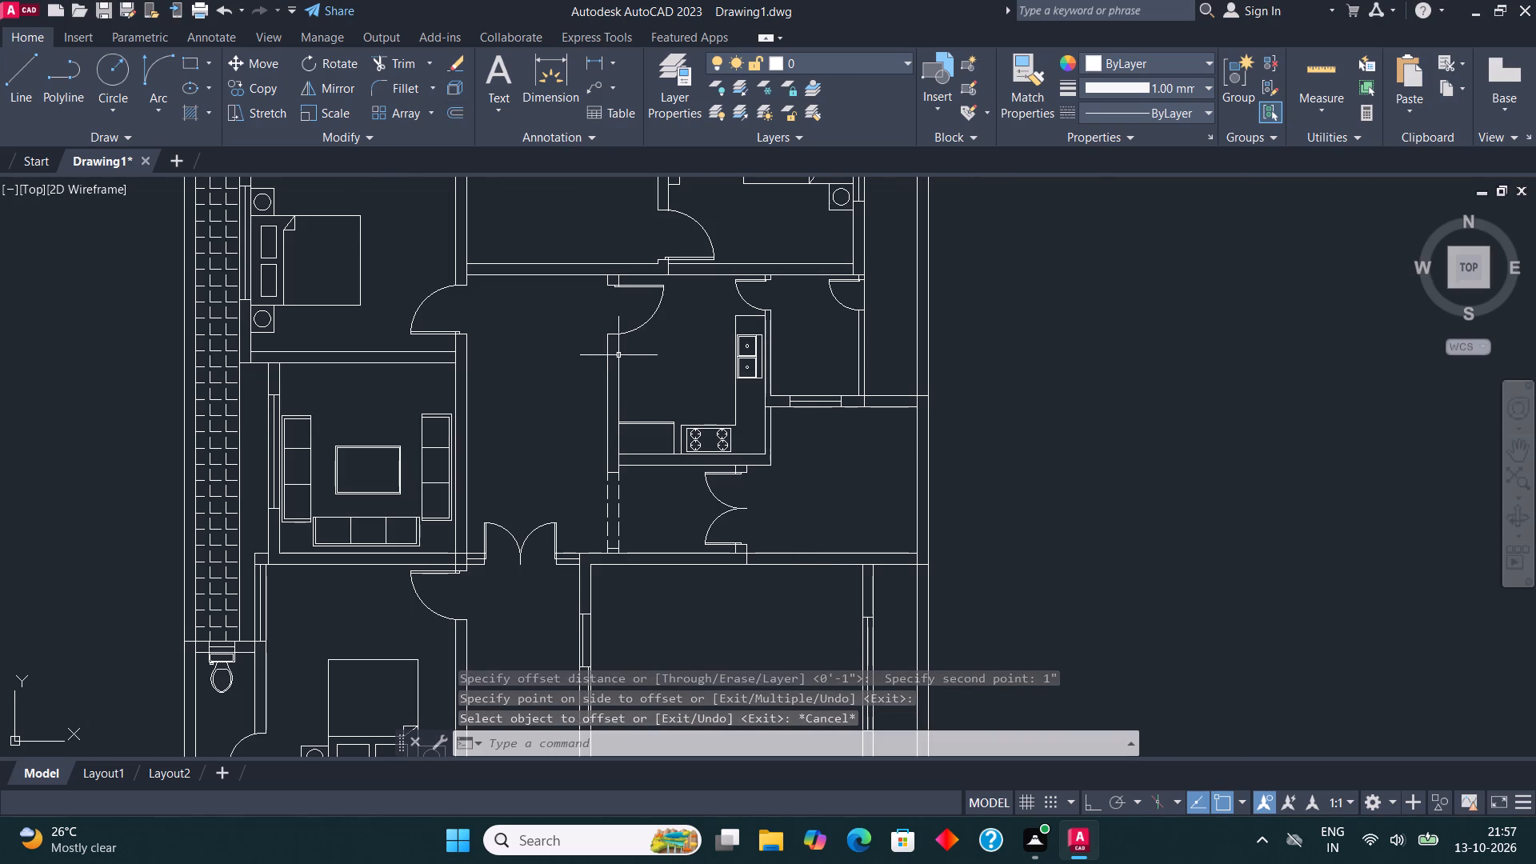
Draw a short line extending the kitchen west wall's west face north through the wall separating the hall from the lobby.
middle_drag(577, 401, 646, 597)
scroll(472, 140, down, 1)
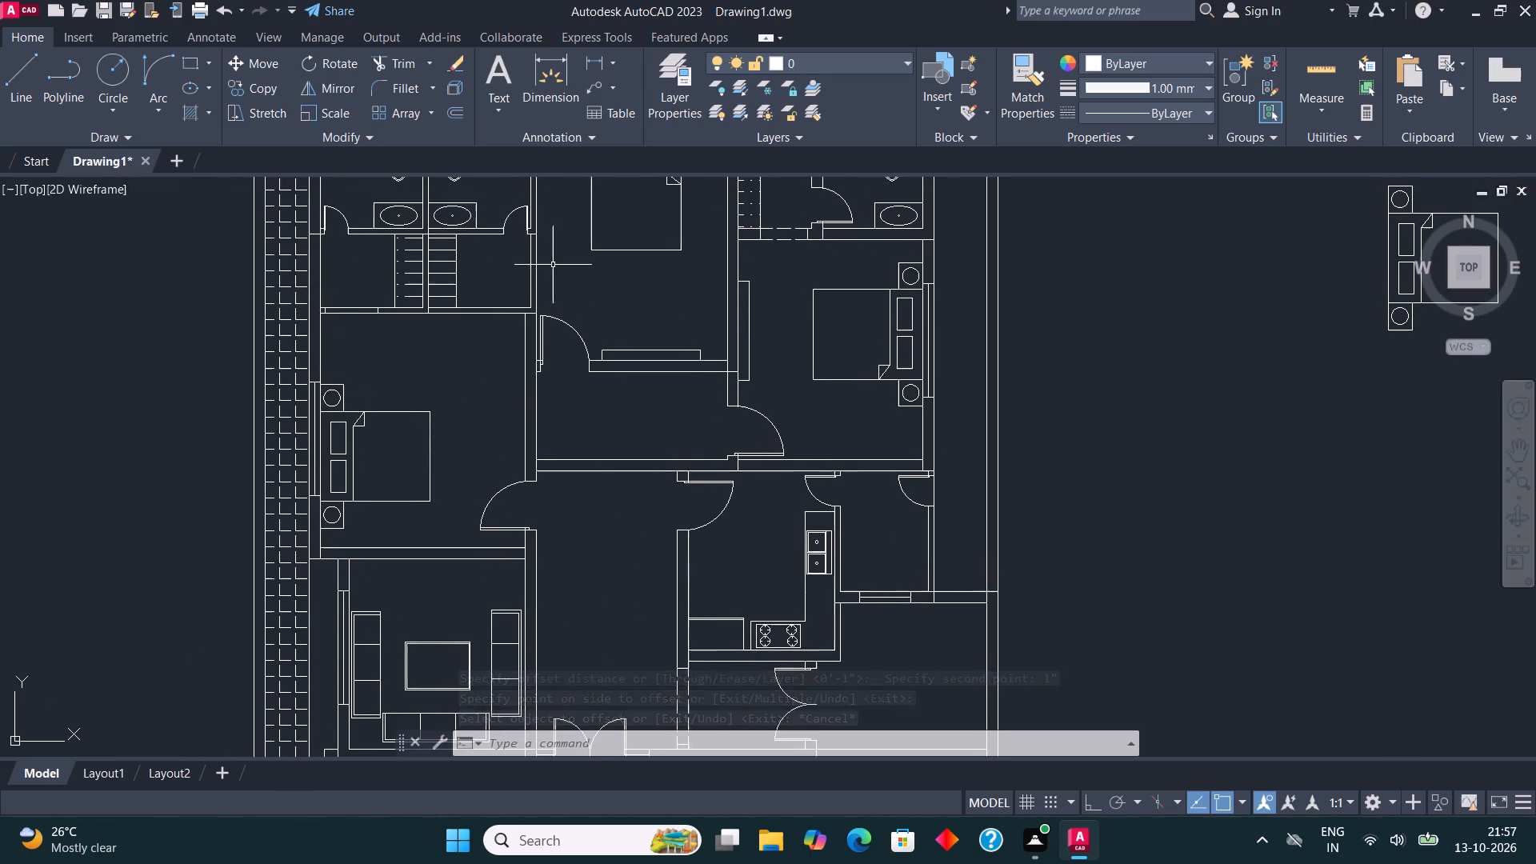
middle_drag(554, 266, 429, 426)
middle_drag(594, 470, 594, 350)
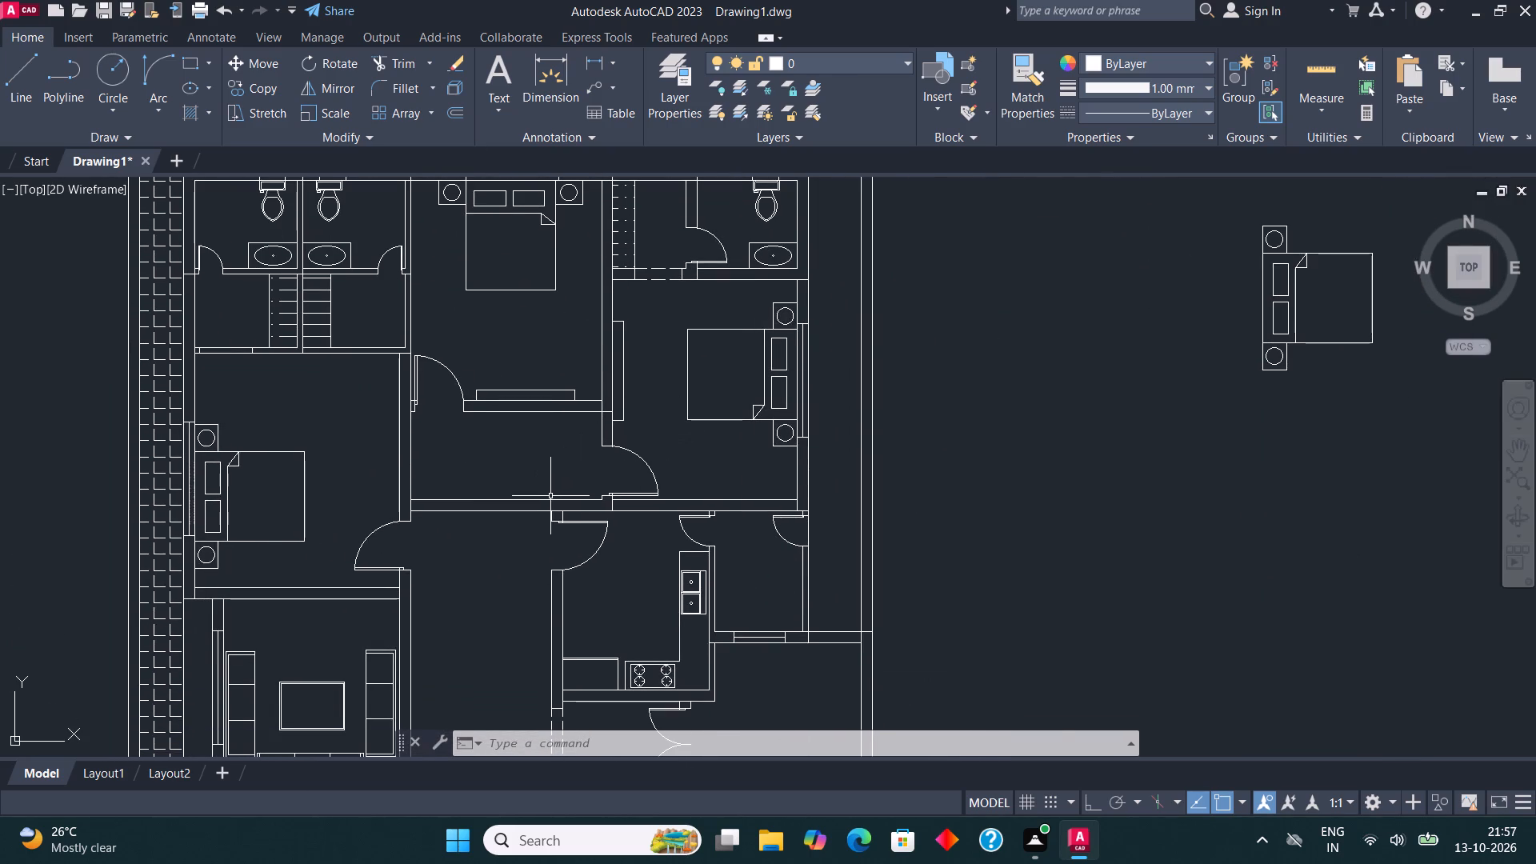
scroll(550, 496, up, 2)
click(14, 85)
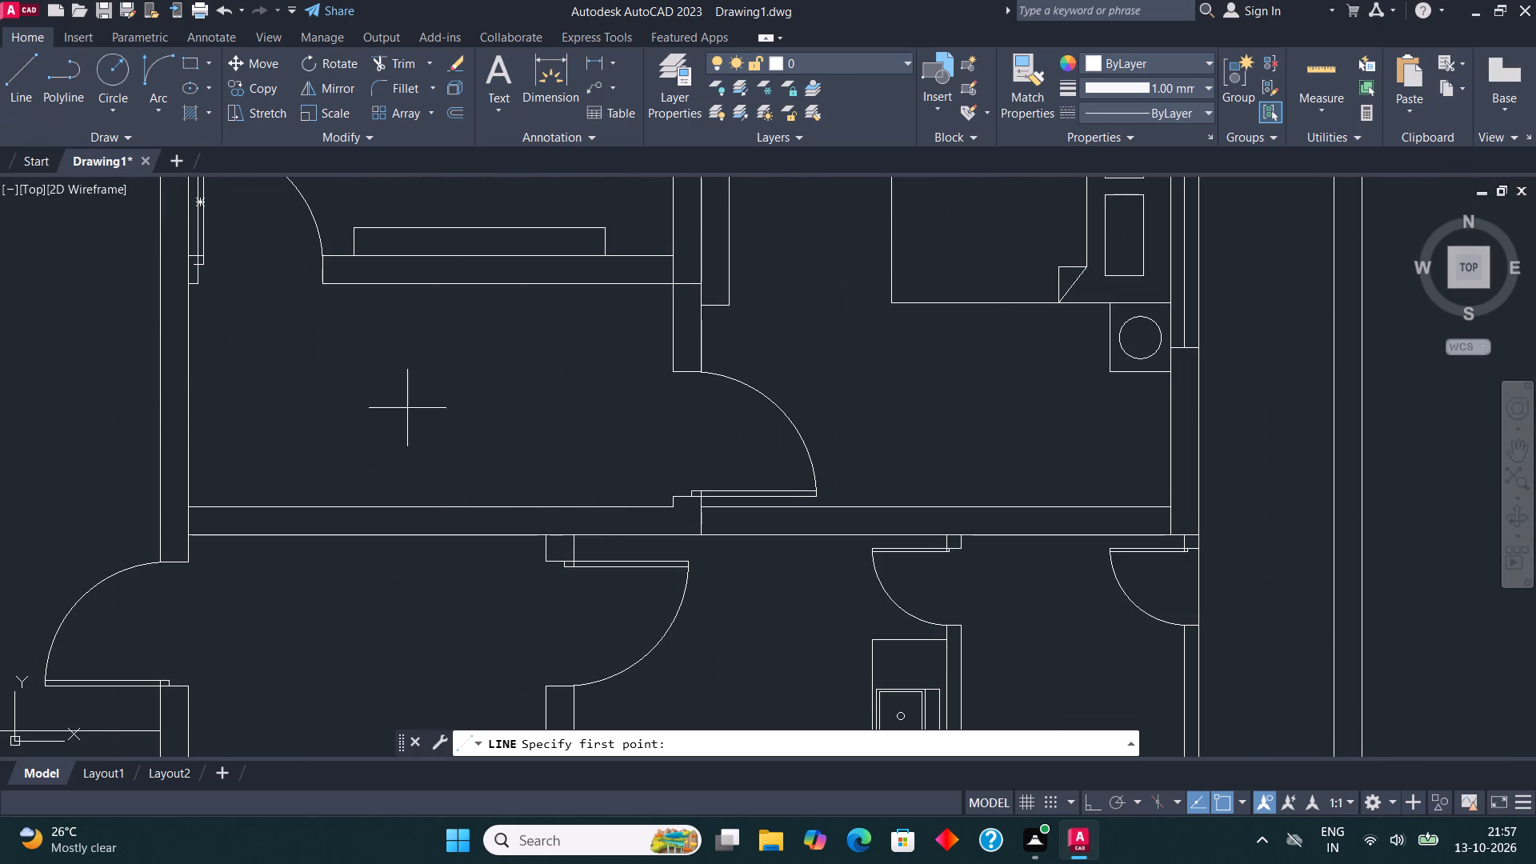
click(550, 540)
click(546, 509)
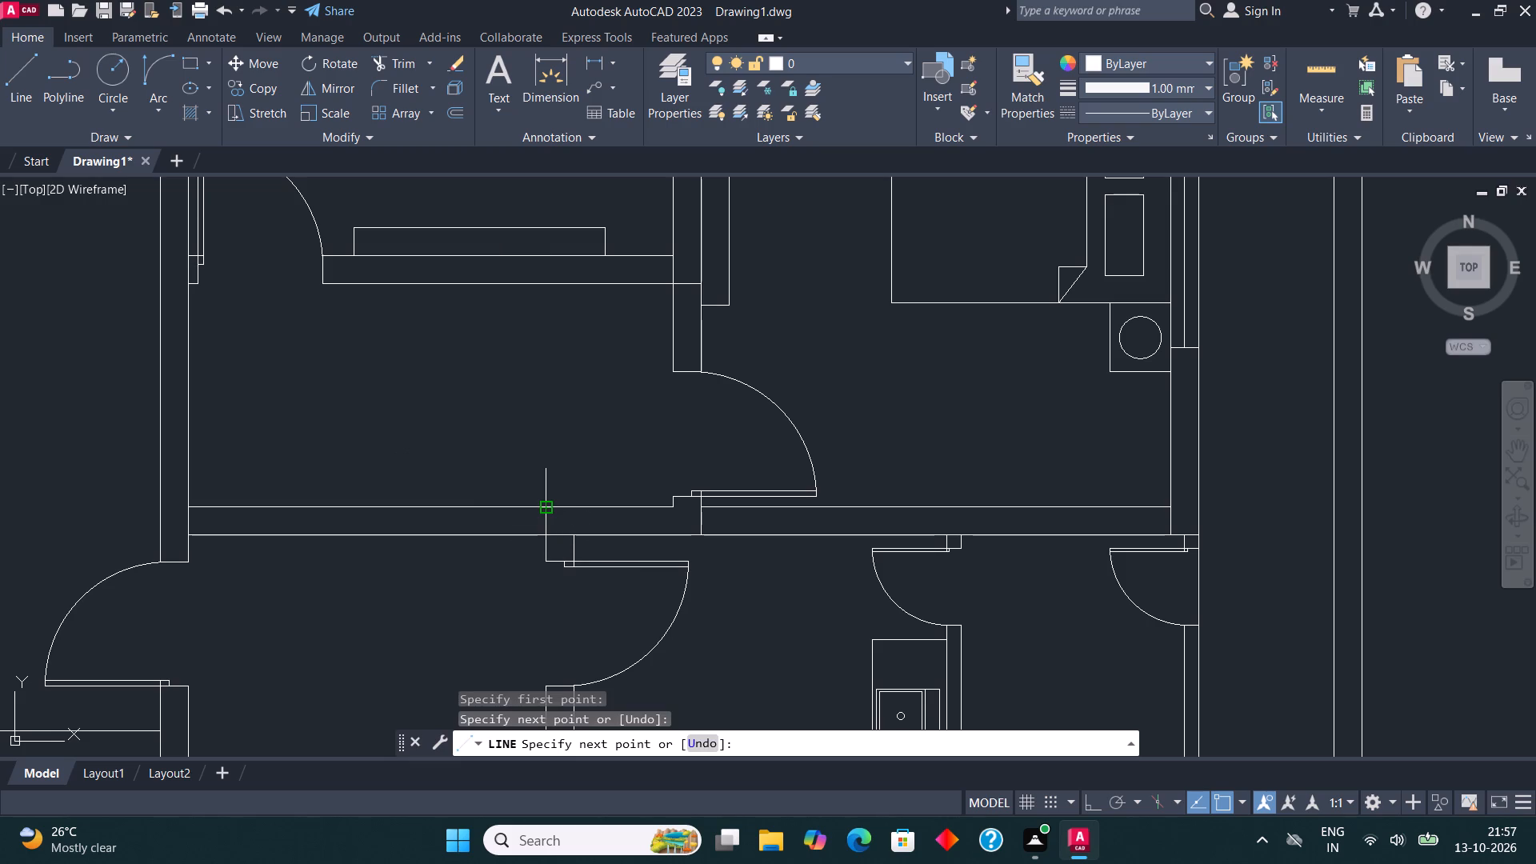
key(Escape)
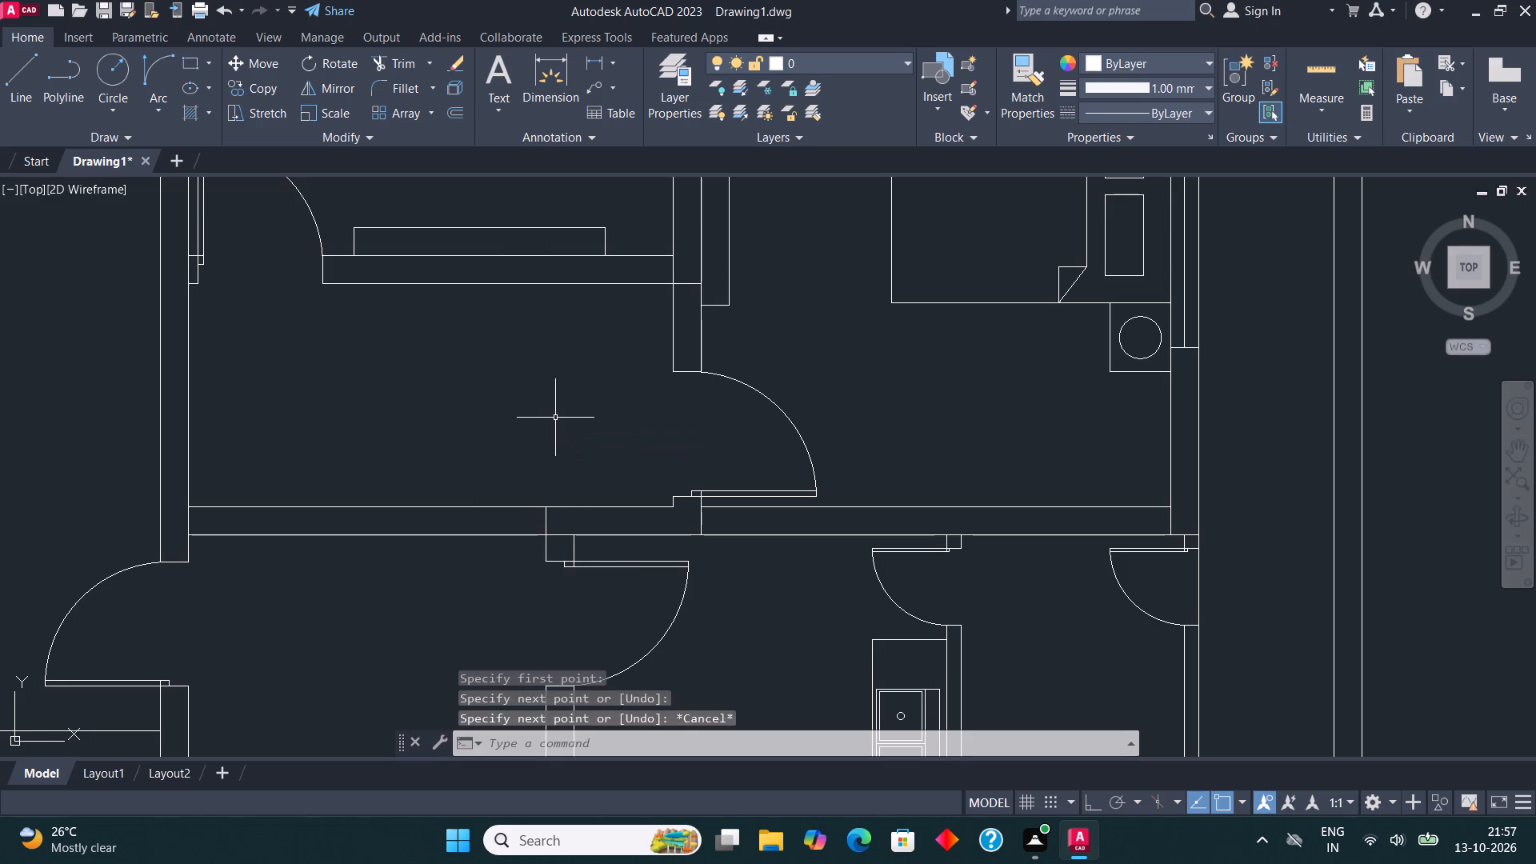
Trim both faces of the hall–lobby wall between the west bedroom's wall and the new short line, opening the passage.
click(406, 56)
drag(331, 458, 330, 601)
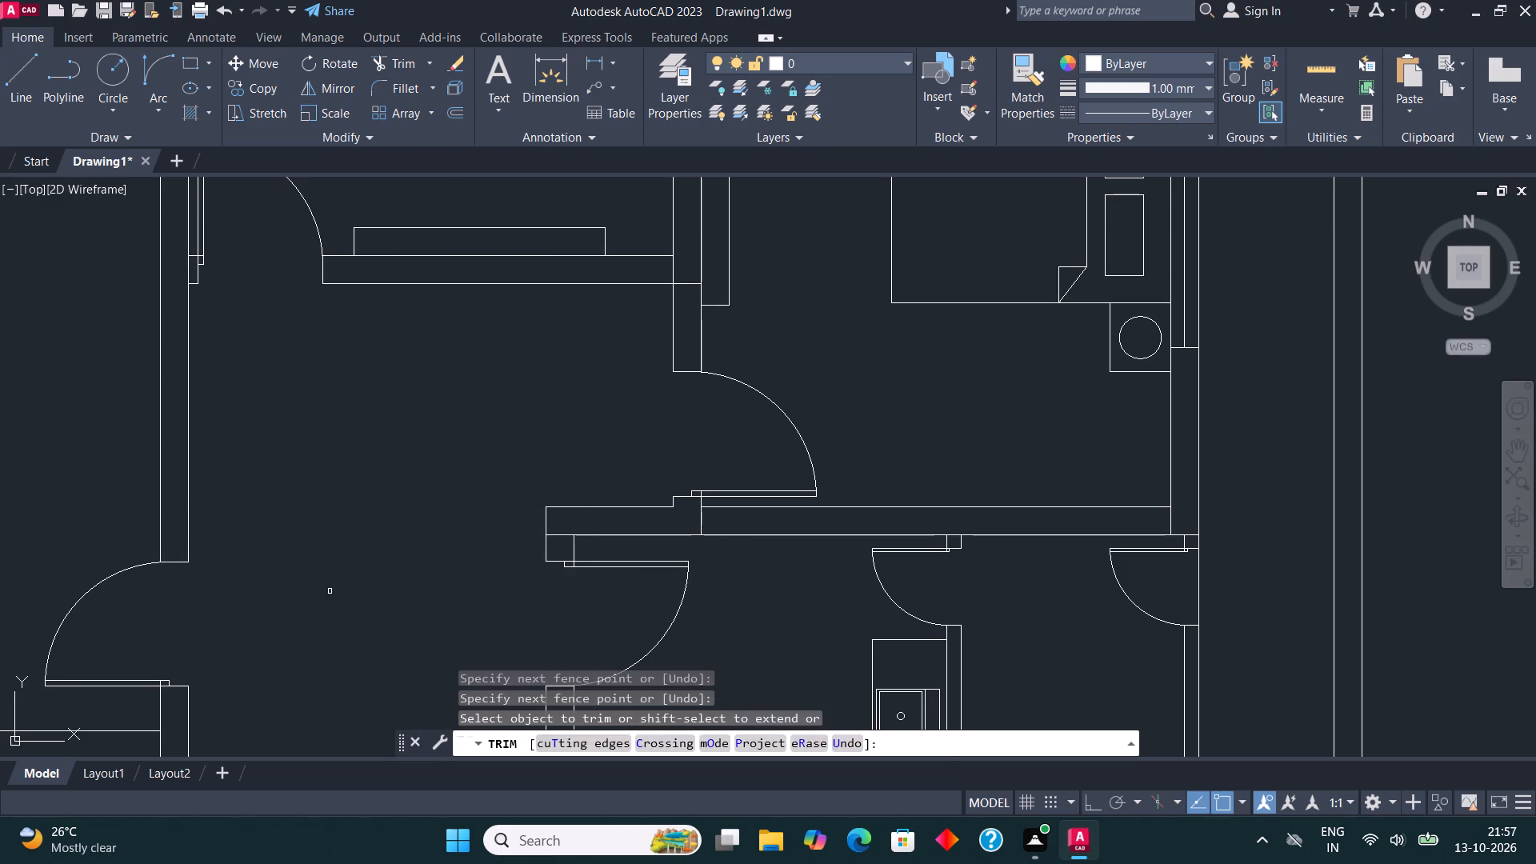
key(Escape)
With ACAD_ISO02W100 as the current linetype, draw a rectangle across the hall–lobby opening, spanning its full width and the wall thickness.
text(li)
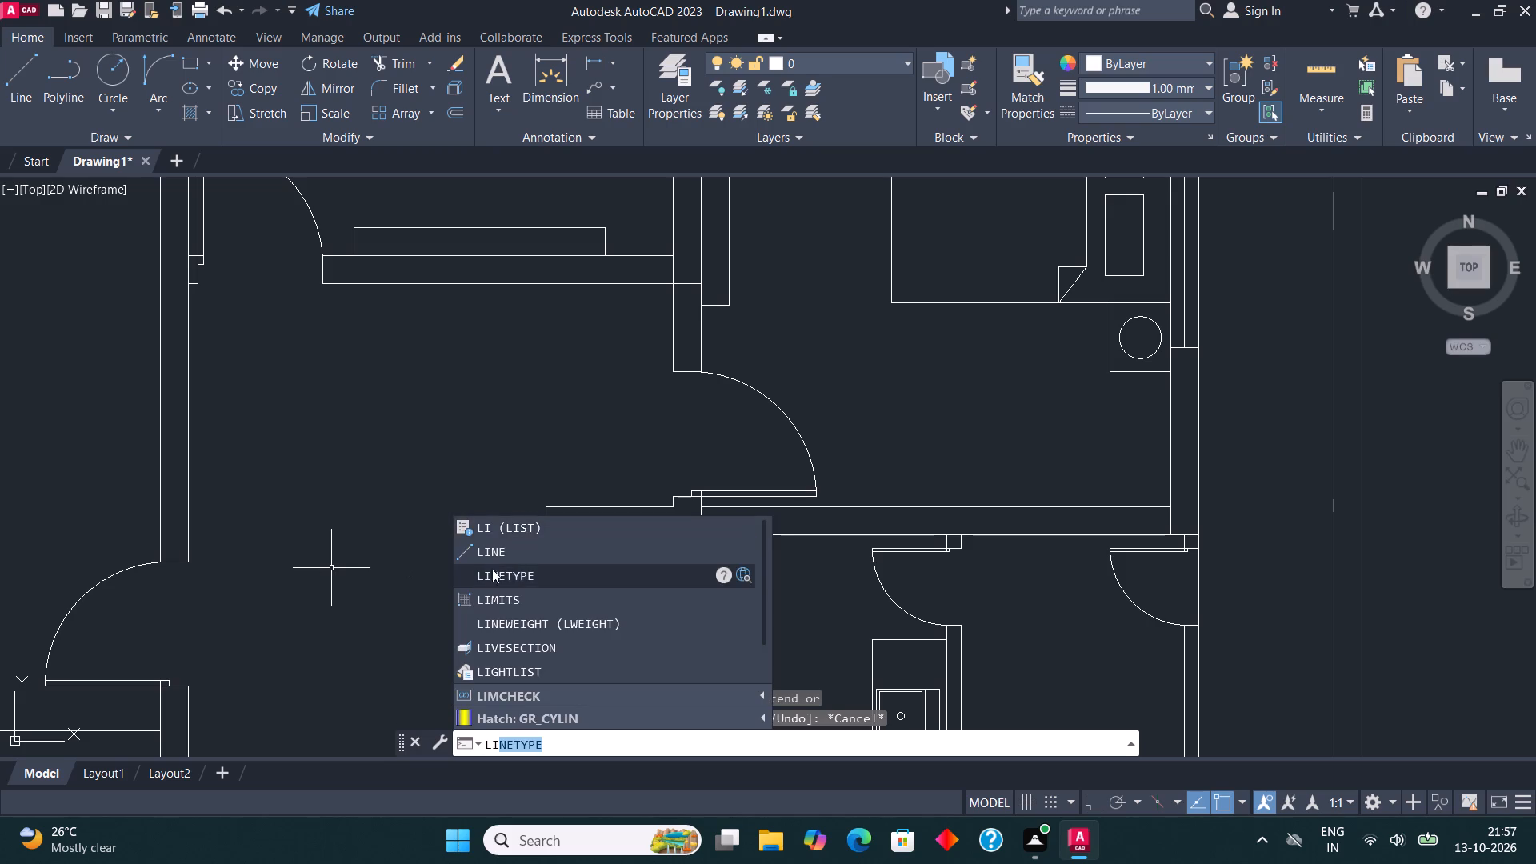
click(522, 574)
click(722, 386)
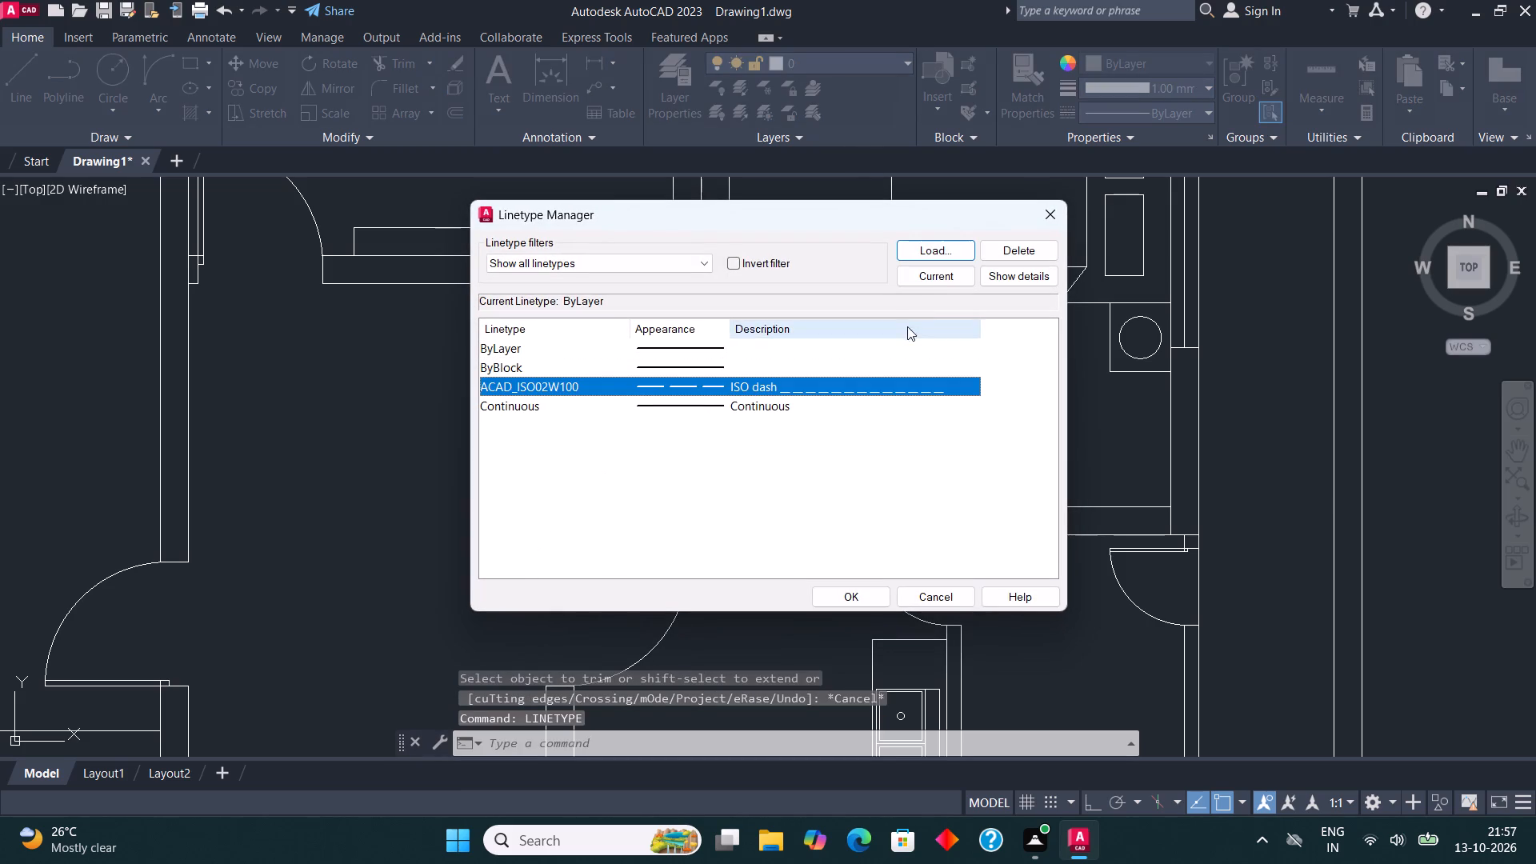
click(934, 270)
click(861, 581)
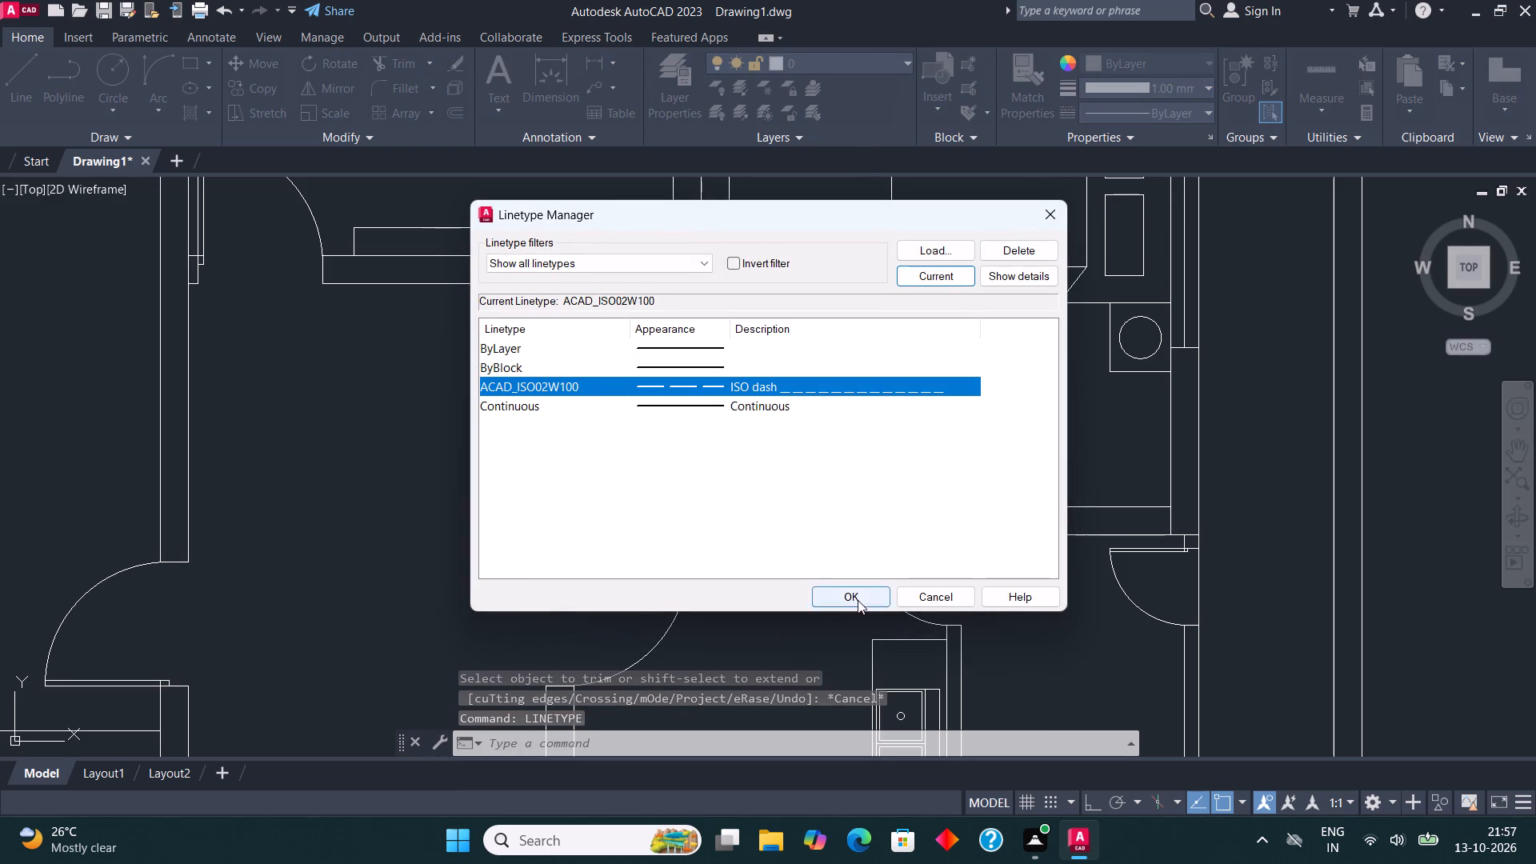
click(858, 600)
click(182, 62)
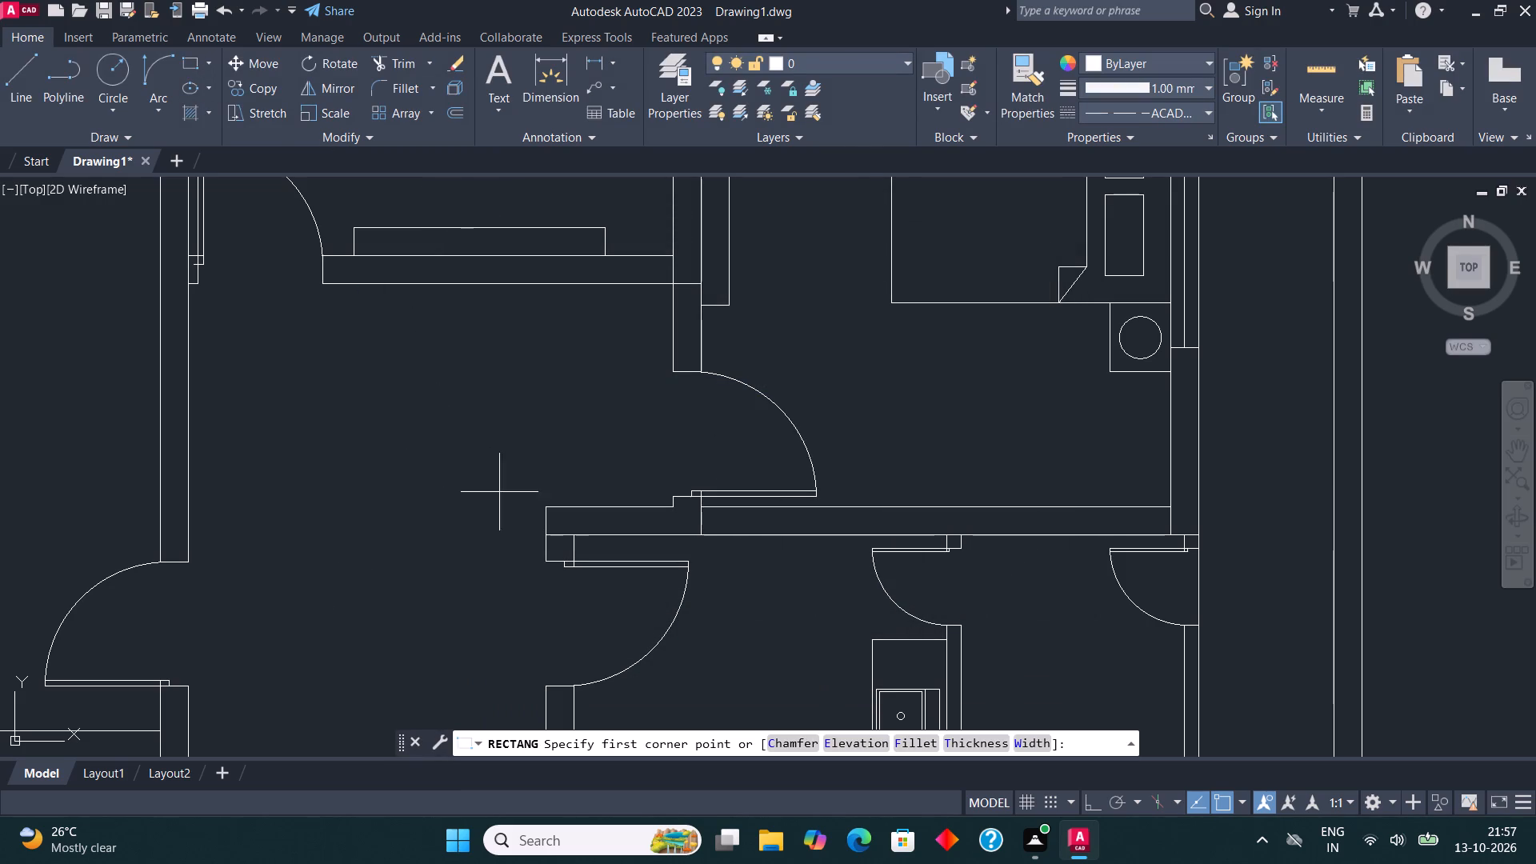
click(538, 534)
scroll(221, 509, up, 2)
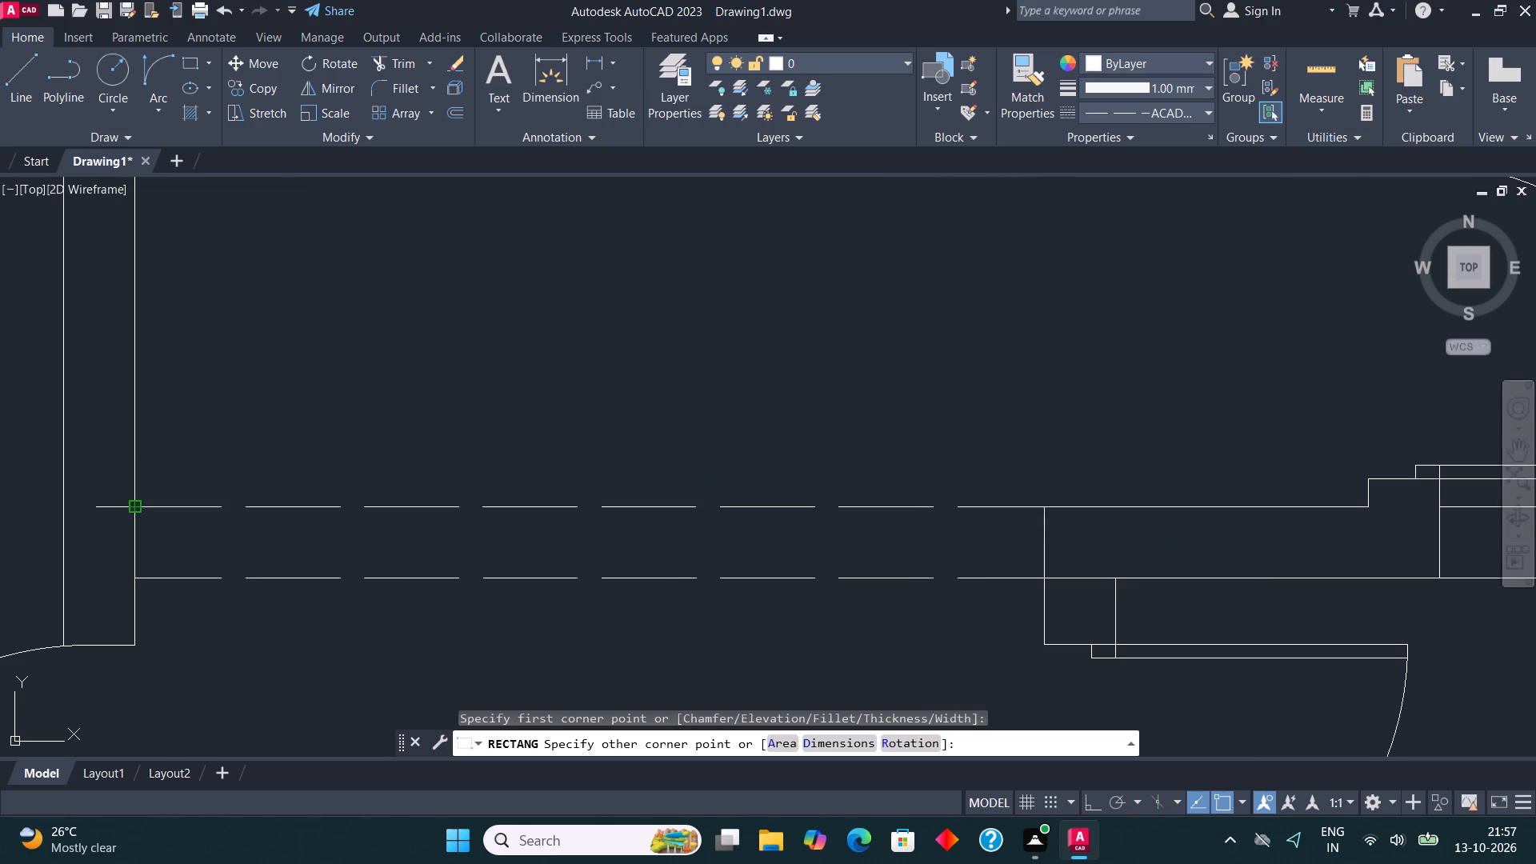
click(134, 505)
scroll(318, 385, down, 4)
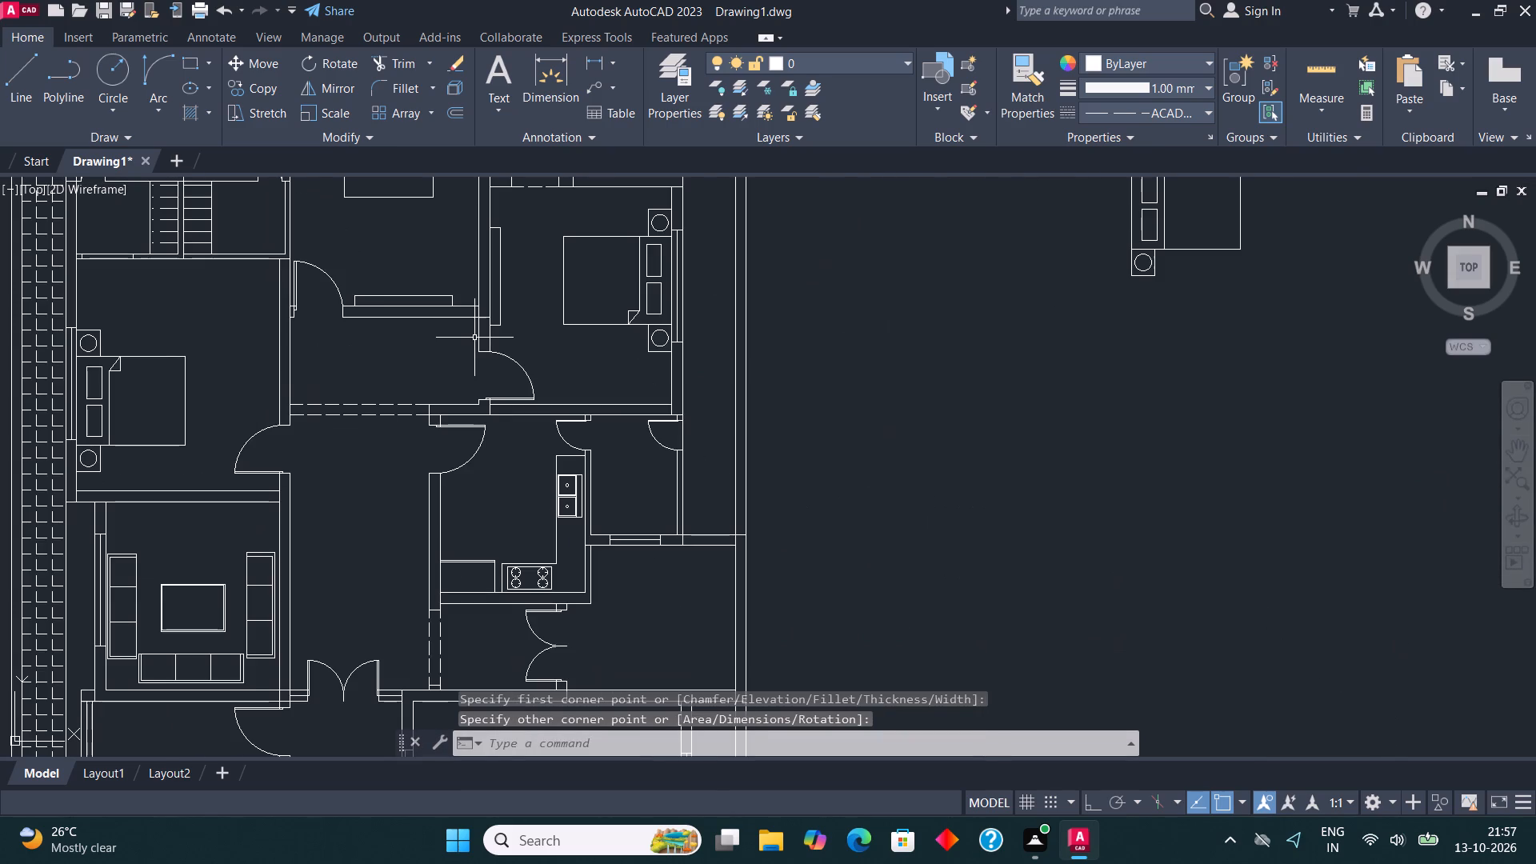
Set the current linetype back to ByLayer.
text(li)
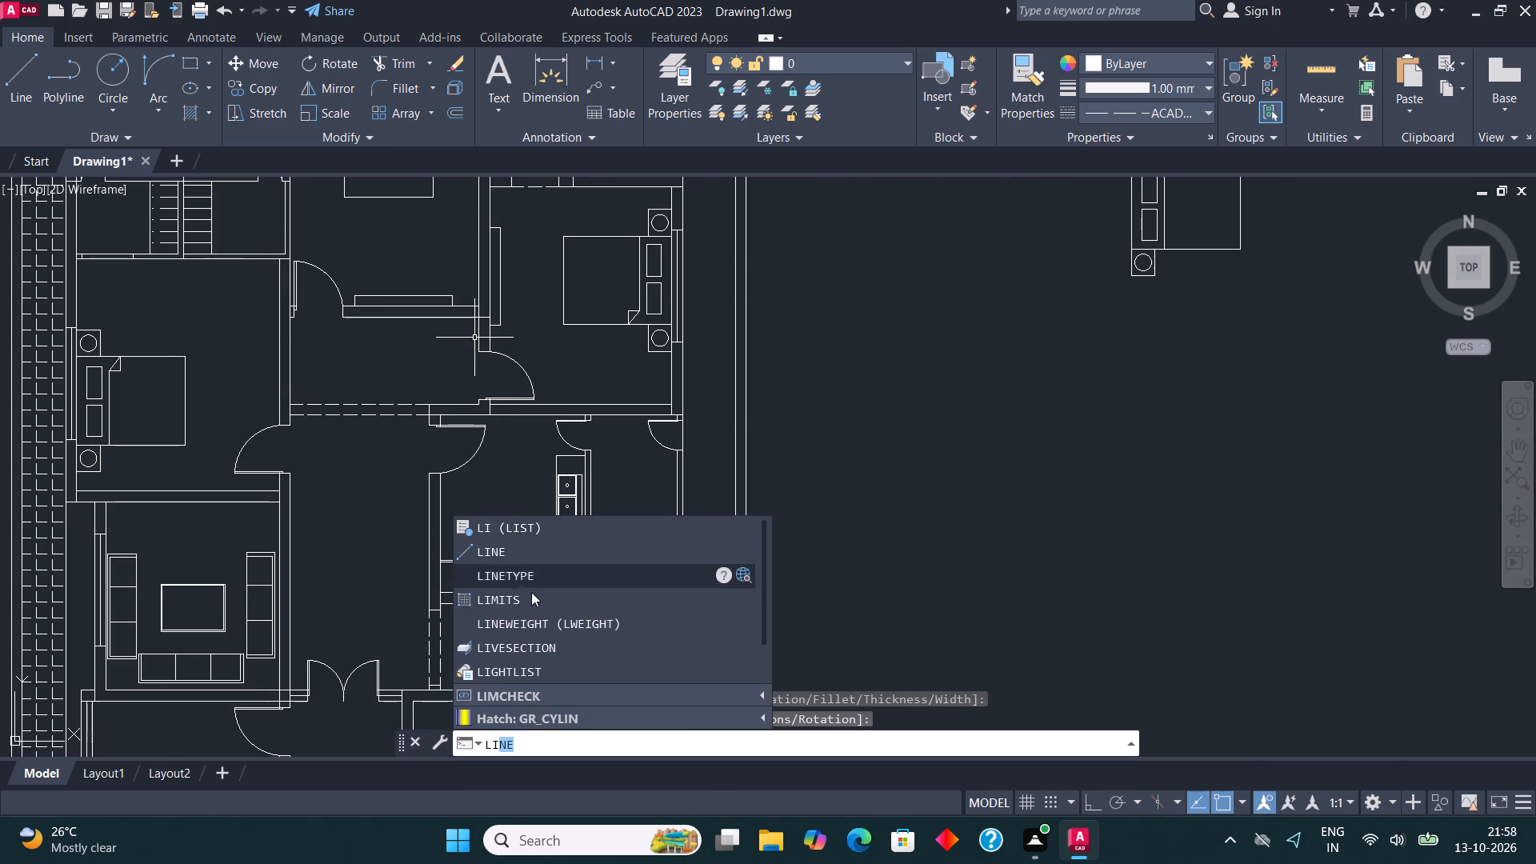
click(552, 586)
click(713, 349)
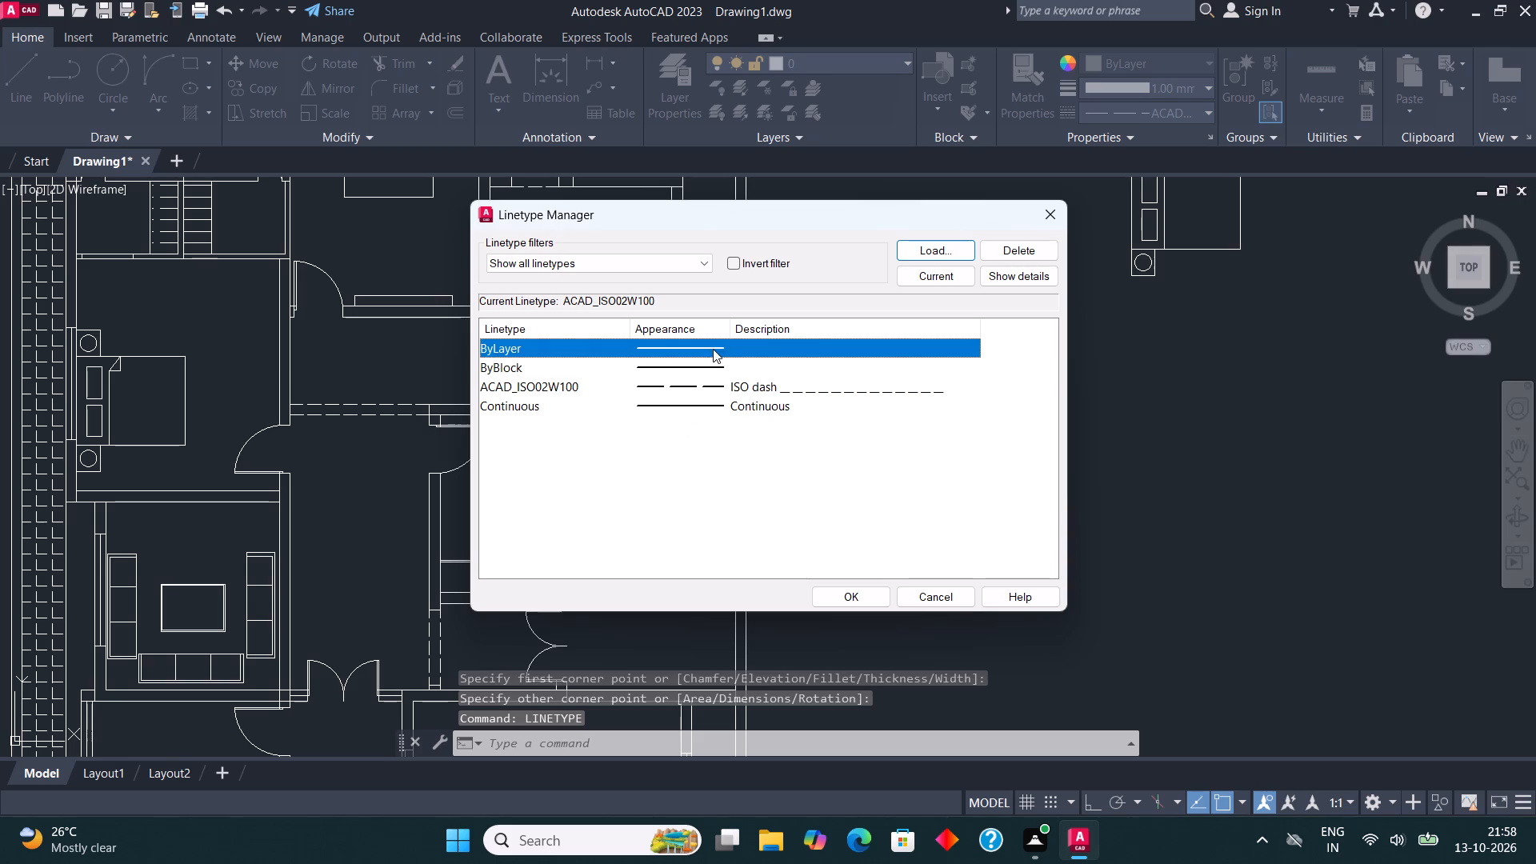
click(949, 273)
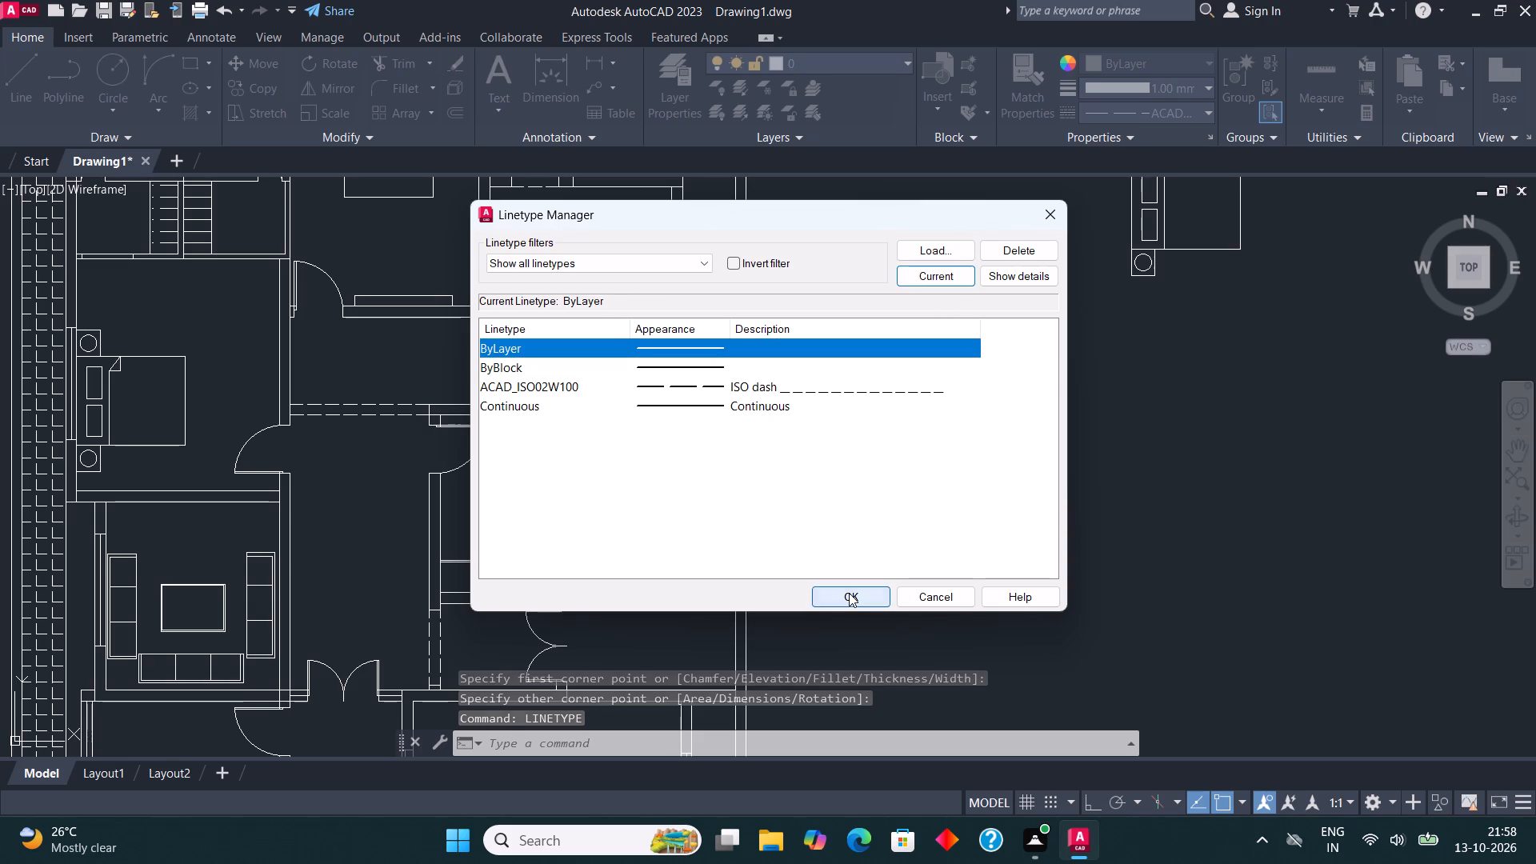
click(849, 593)
Review the furnished floor plan from the north bedrooms down to the front room, stairs and parking.
scroll(750, 620, down, 1)
middle_drag(635, 530, 734, 462)
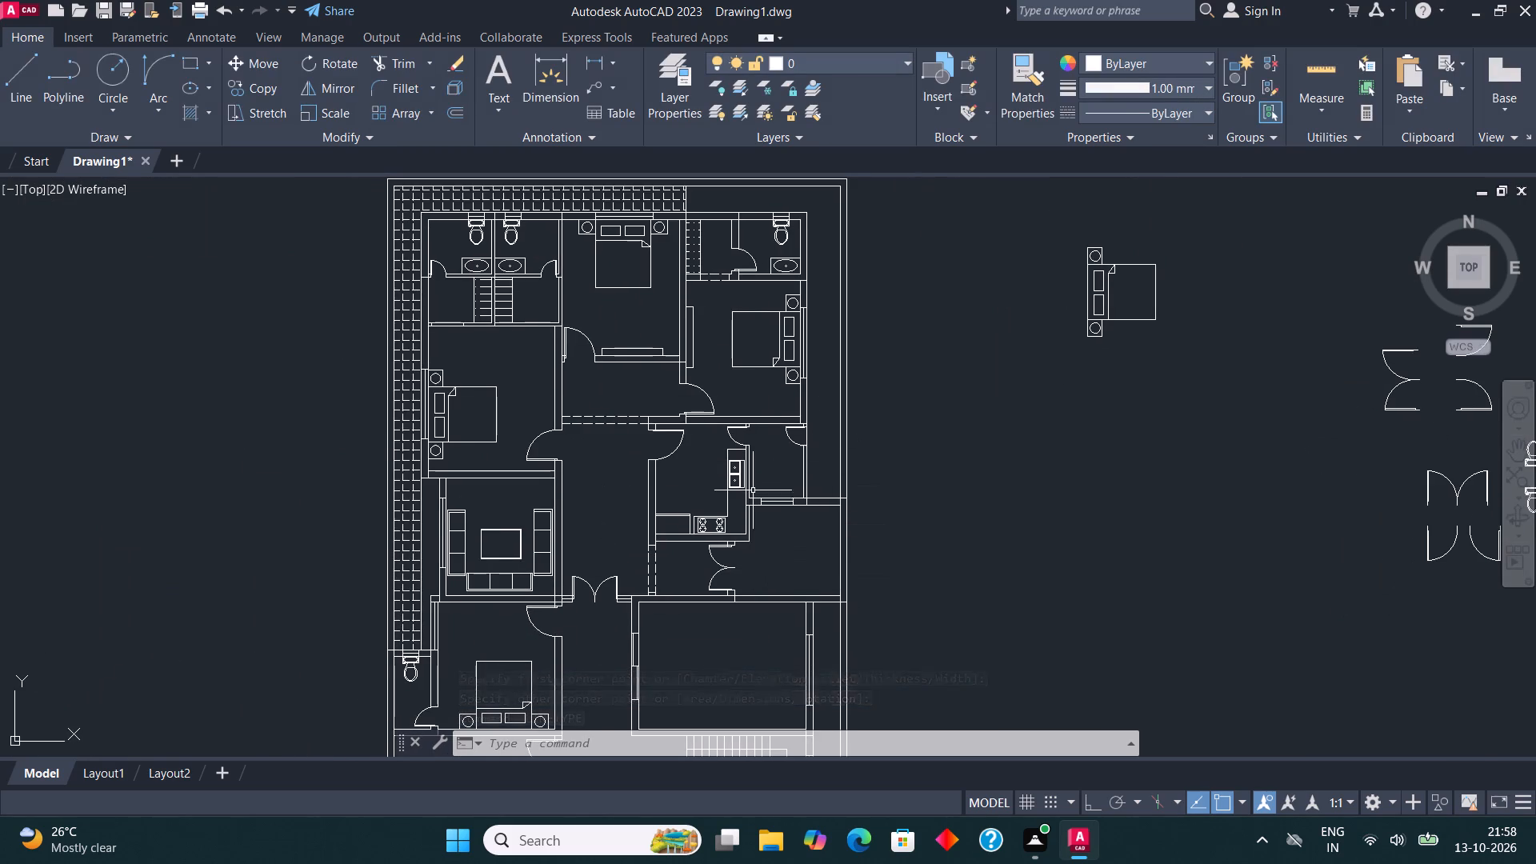
middle_drag(698, 486, 687, 430)
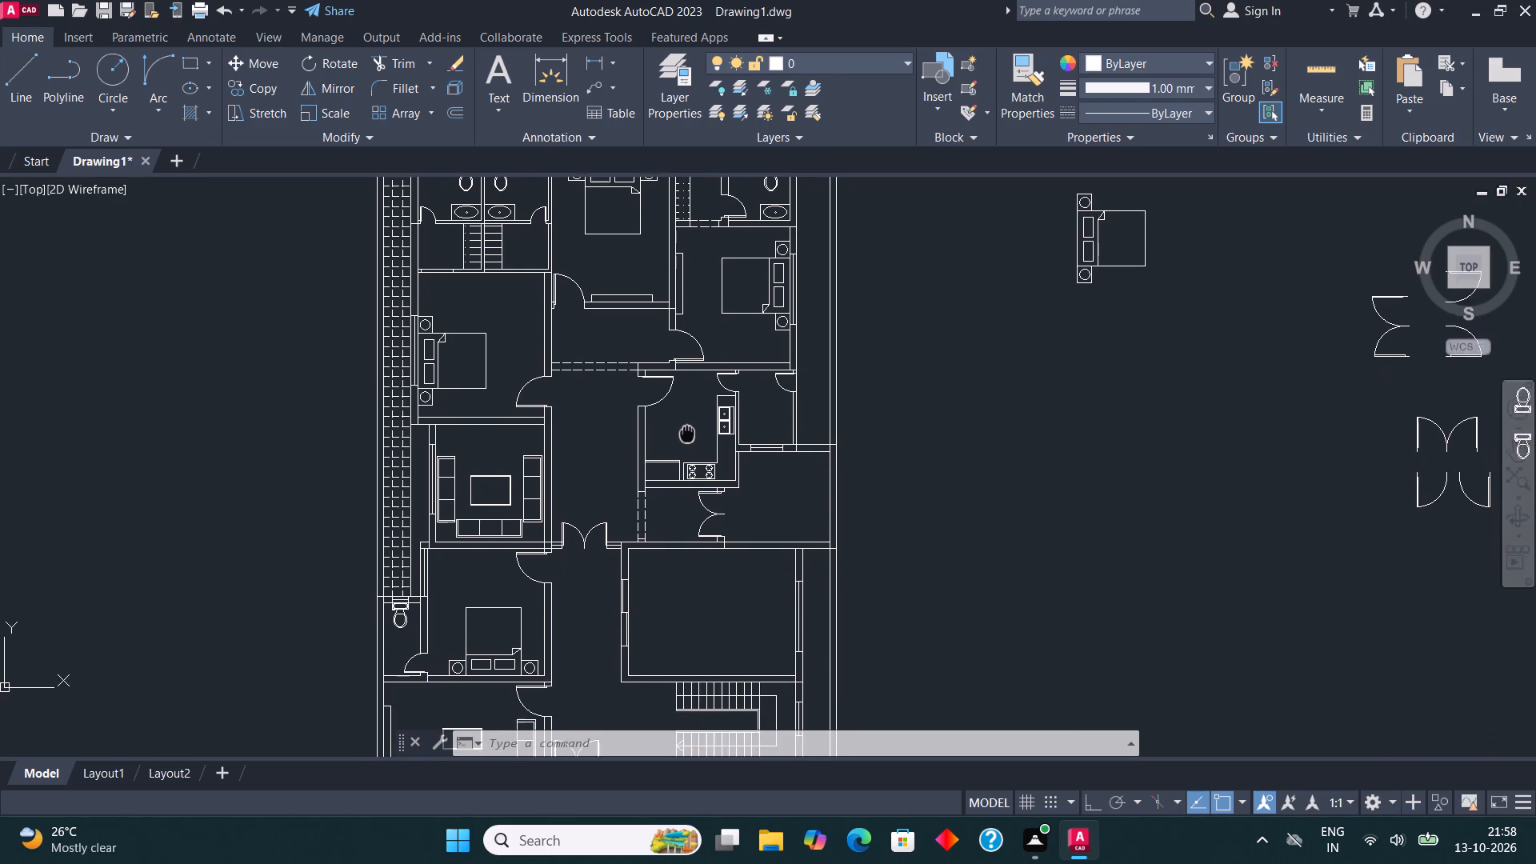
middle_drag(687, 430, 694, 359)
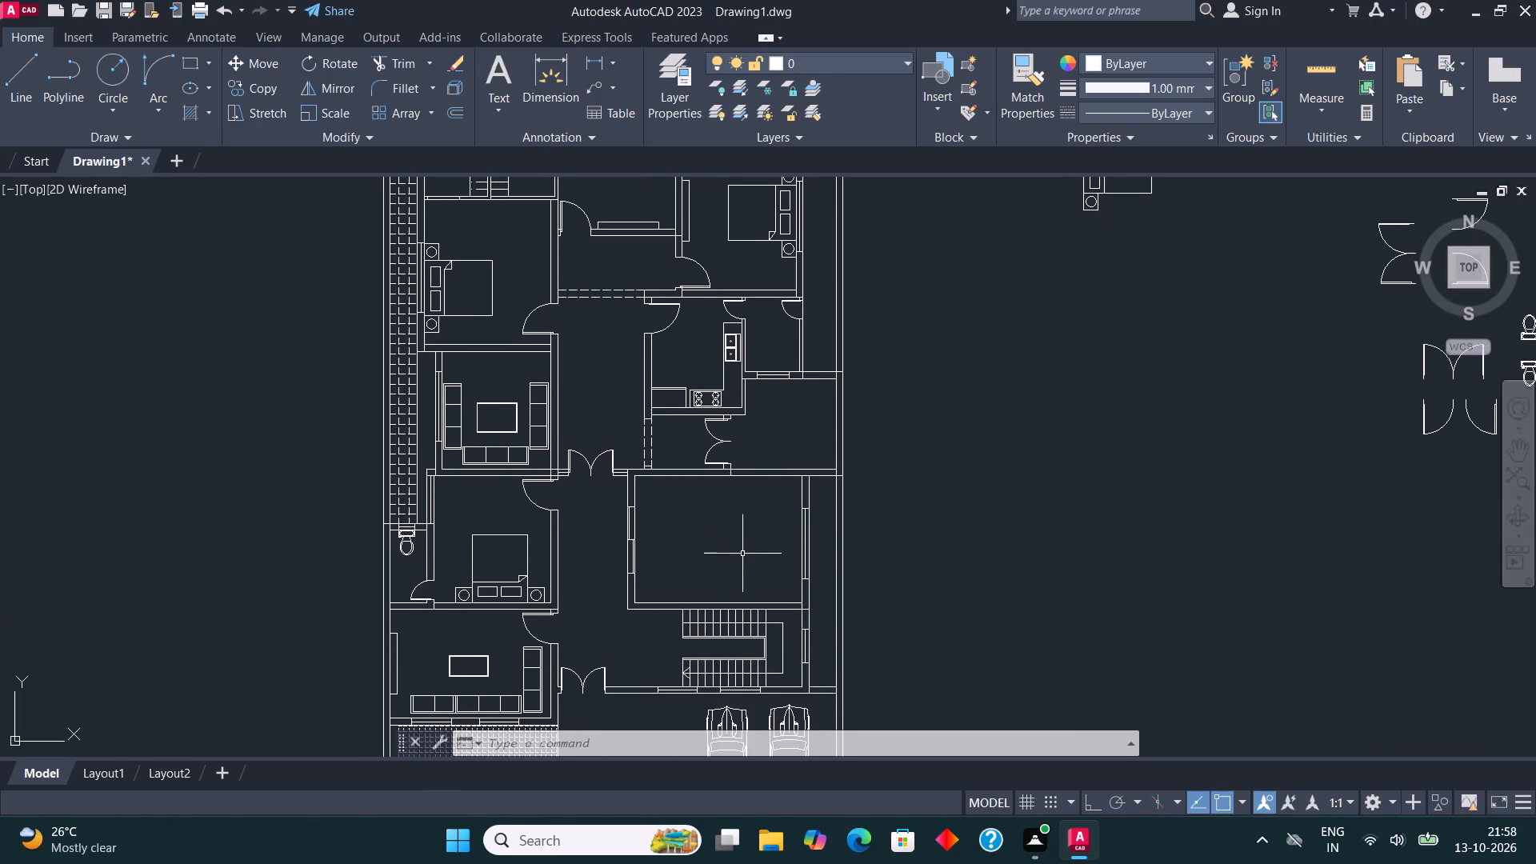
middle_drag(731, 572, 723, 537)
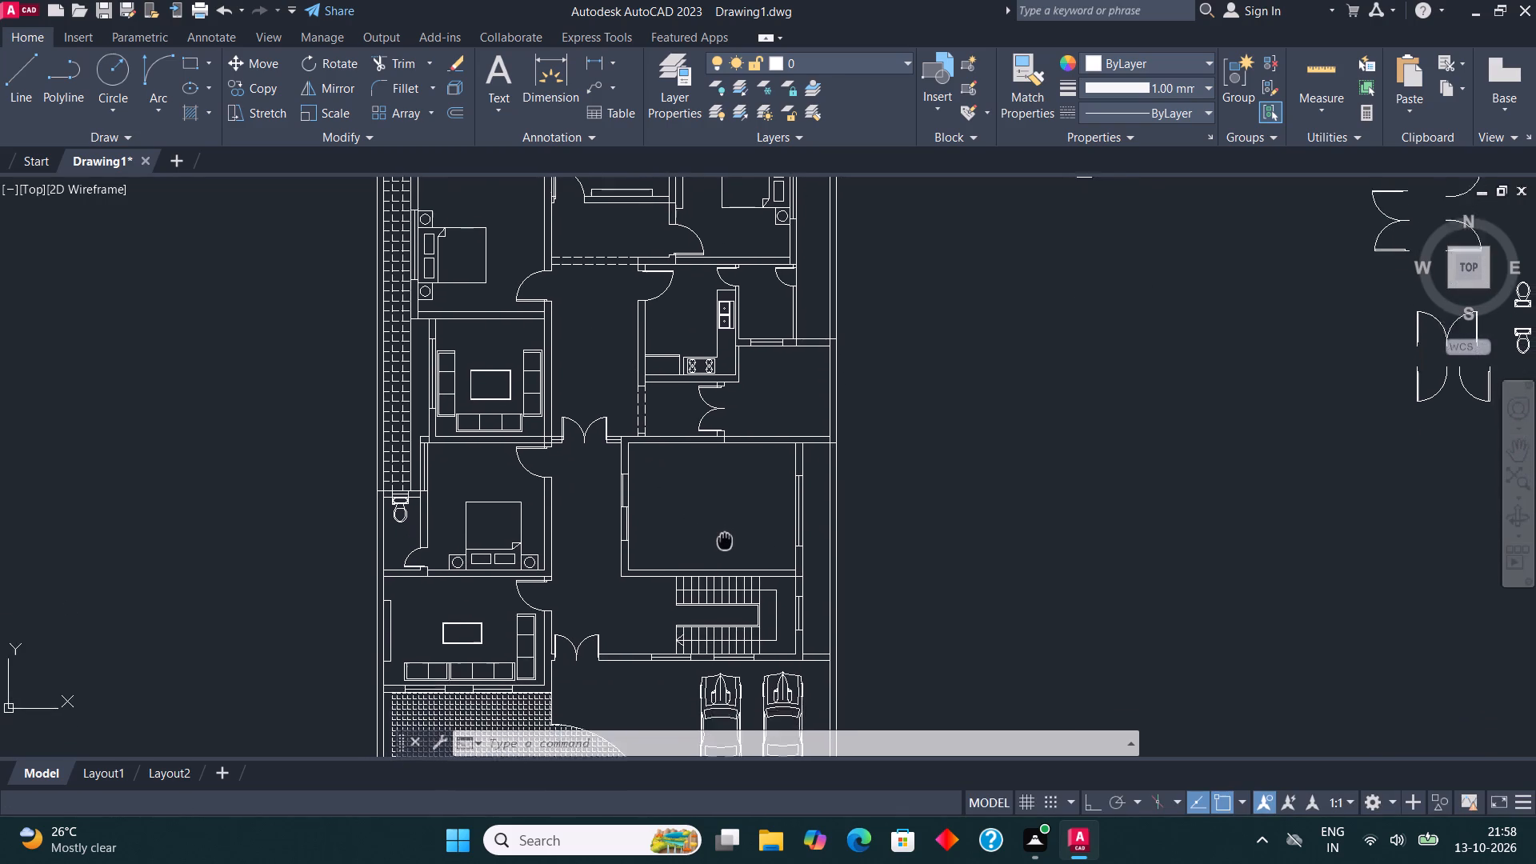
middle_drag(723, 537, 694, 490)
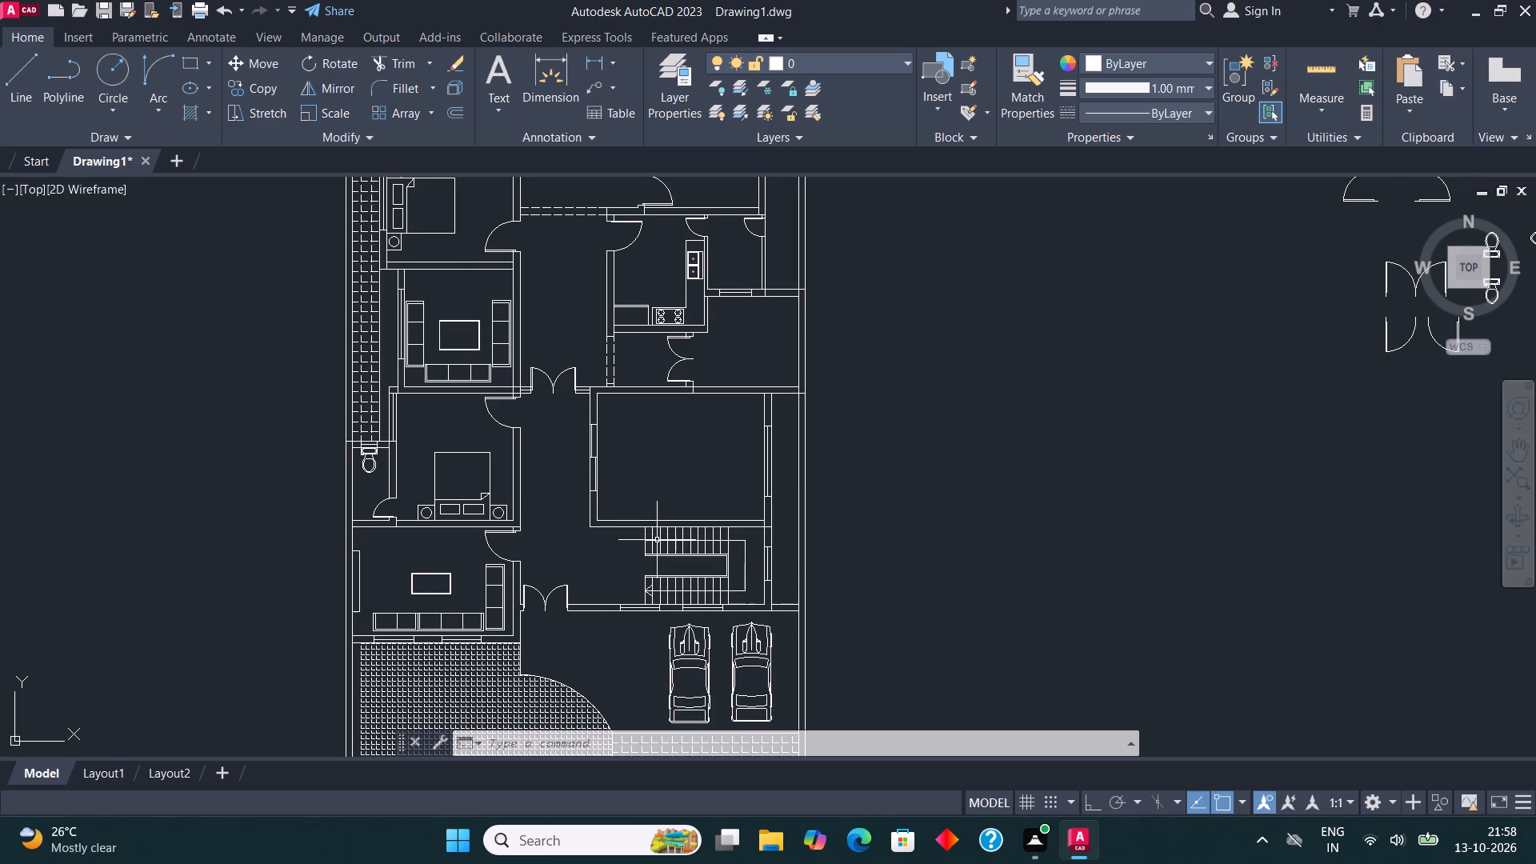
middle_drag(659, 540, 730, 525)
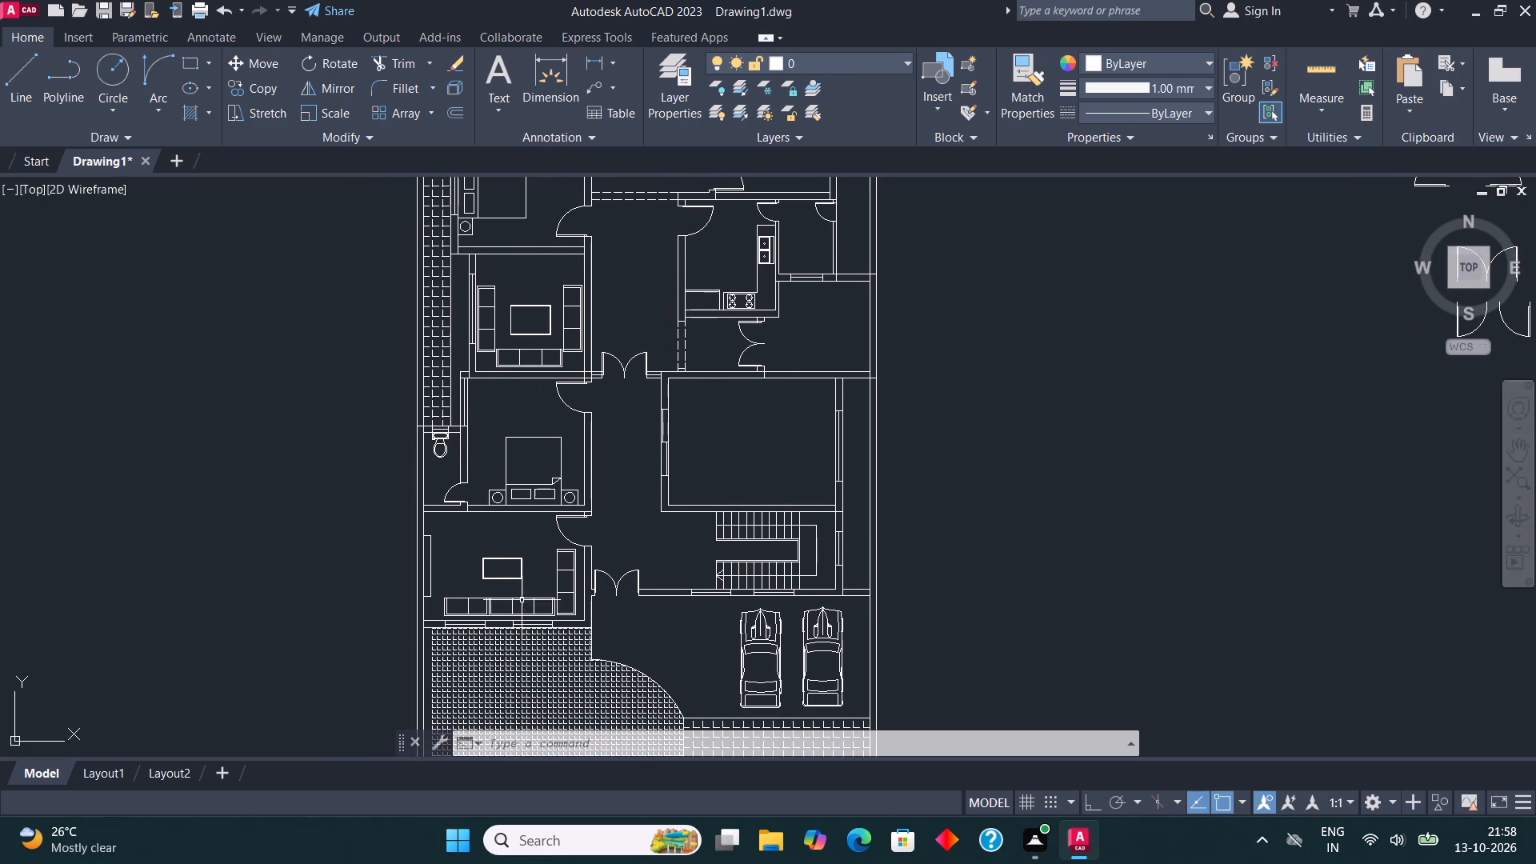
middle_drag(512, 590, 534, 590)
Trim the east boundary wall's inner line alongside the space east of the kitchen, between its north and south walls.
middle_drag(905, 448, 741, 570)
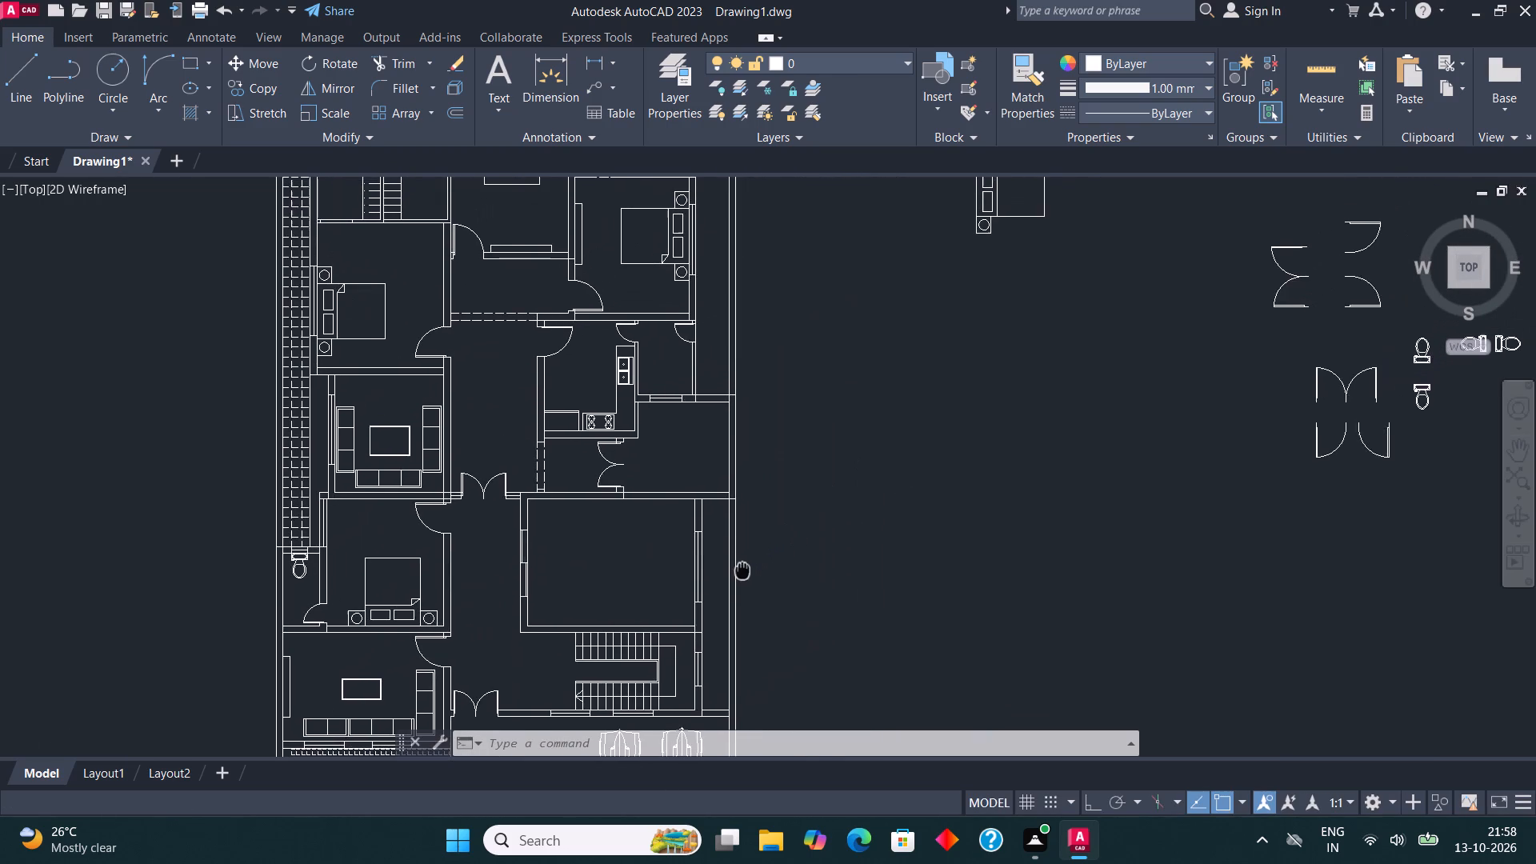
middle_drag(741, 570, 736, 603)
scroll(733, 452, up, 3)
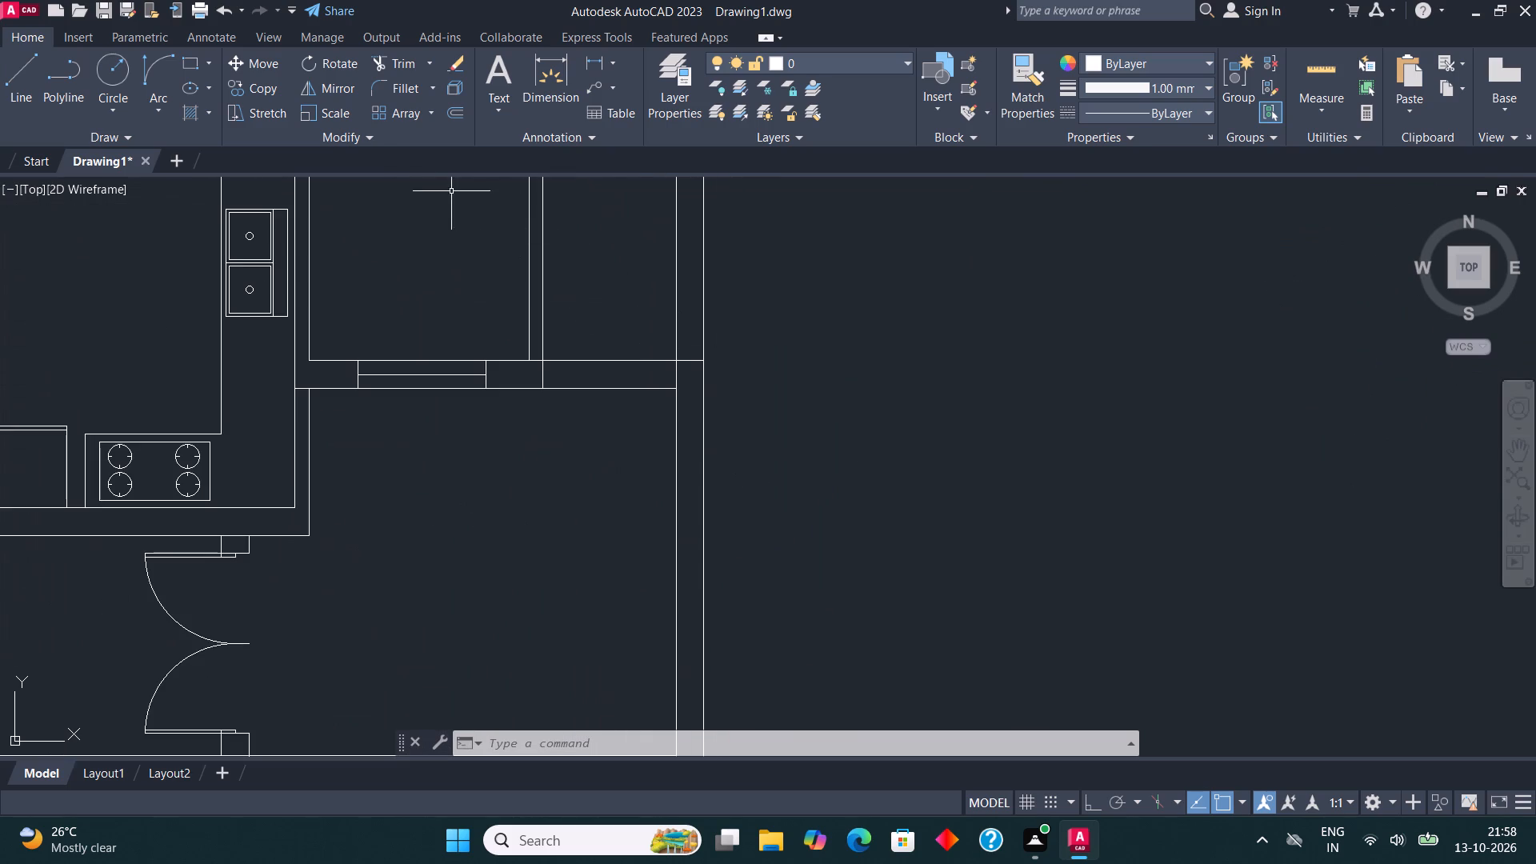
click(417, 65)
click(676, 490)
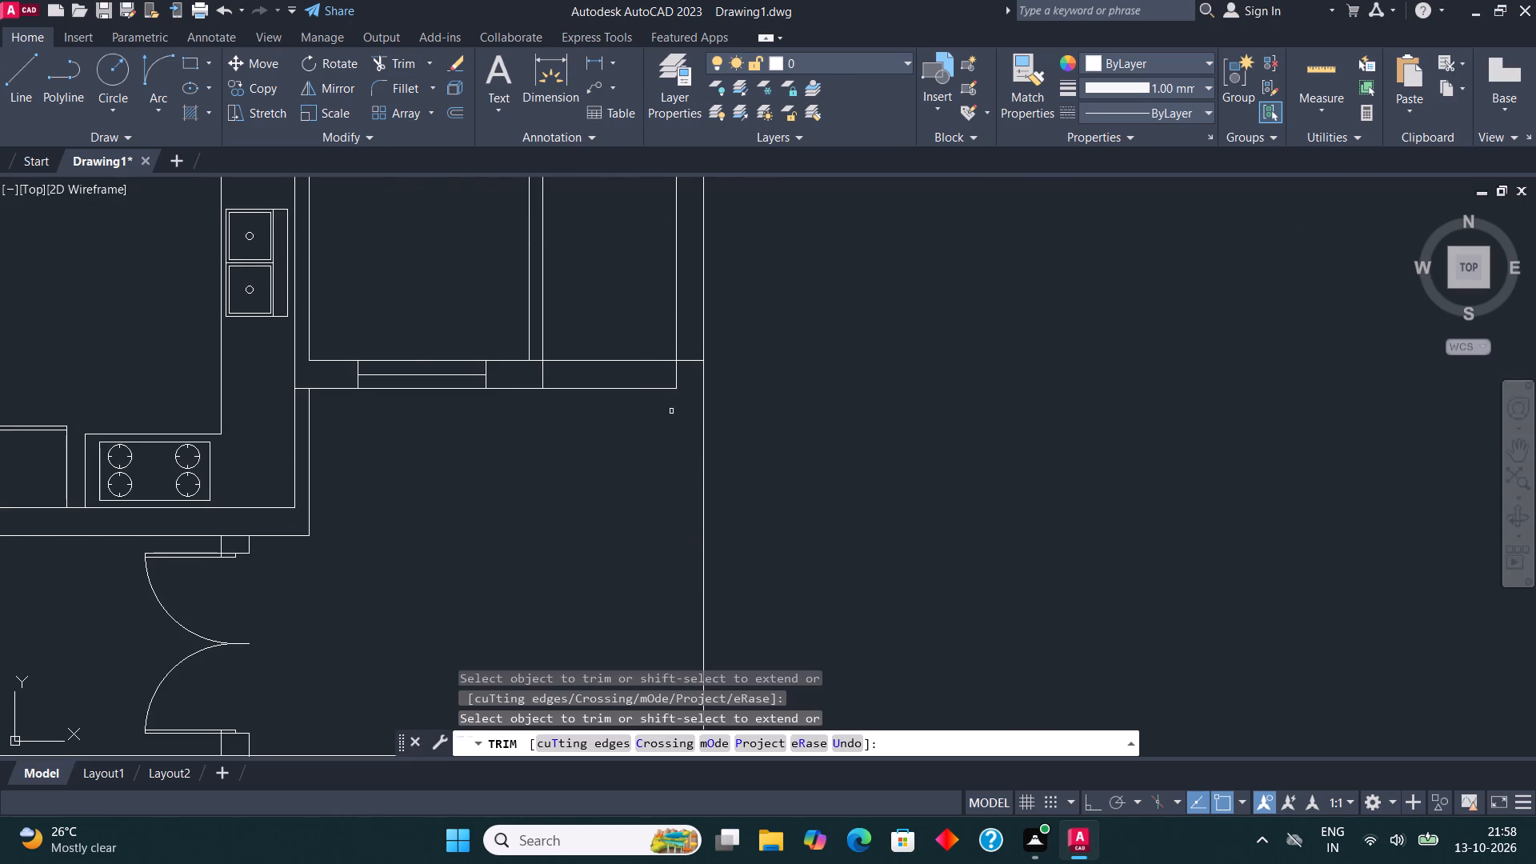
scroll(689, 421, down, 2)
middle_drag(760, 403, 846, 339)
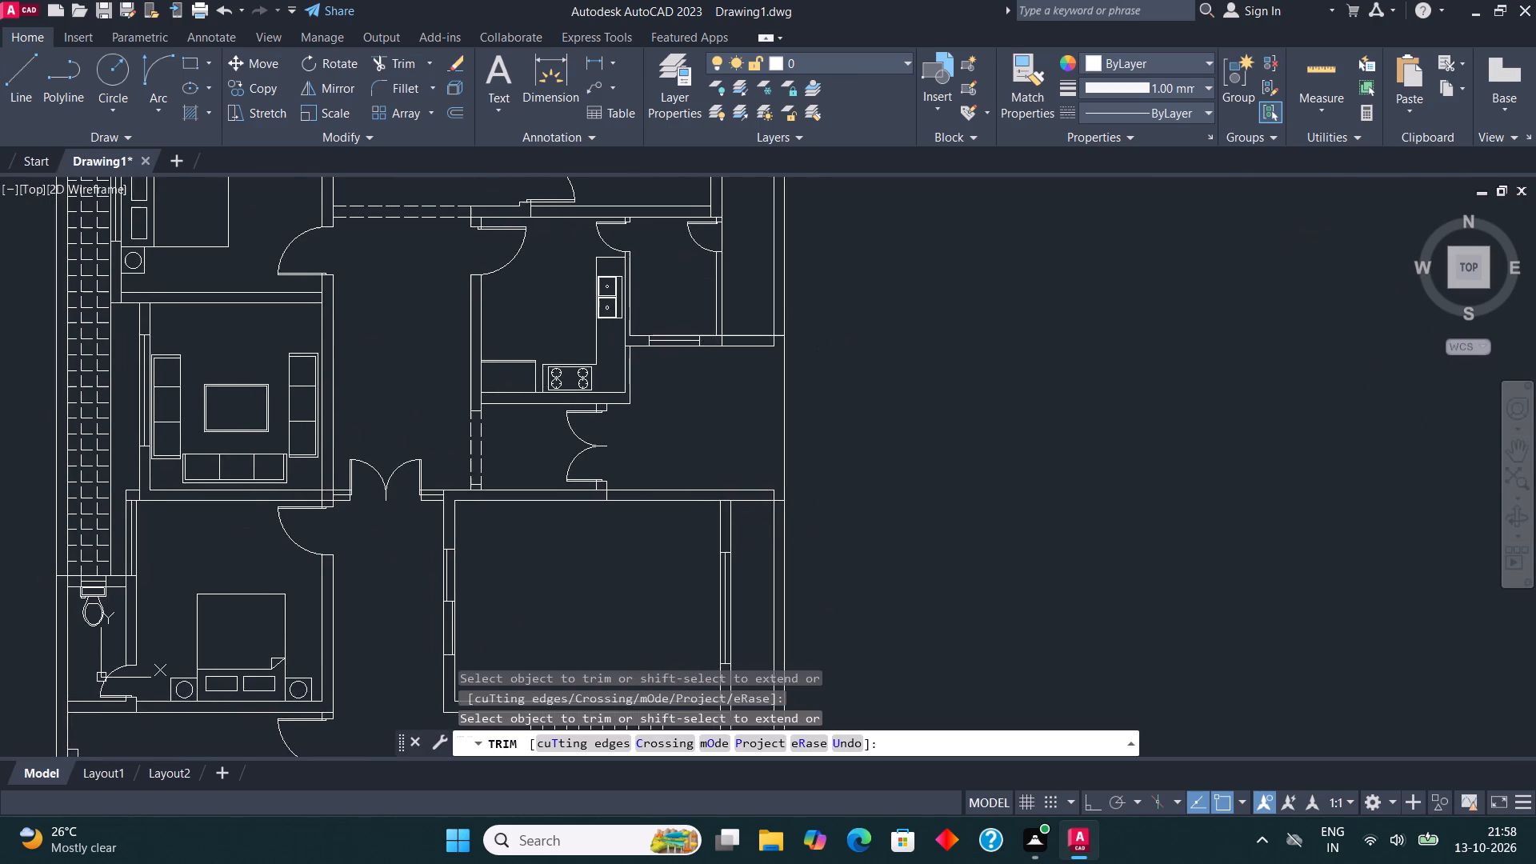
scroll(846, 339, down, 3)
key(Escape)
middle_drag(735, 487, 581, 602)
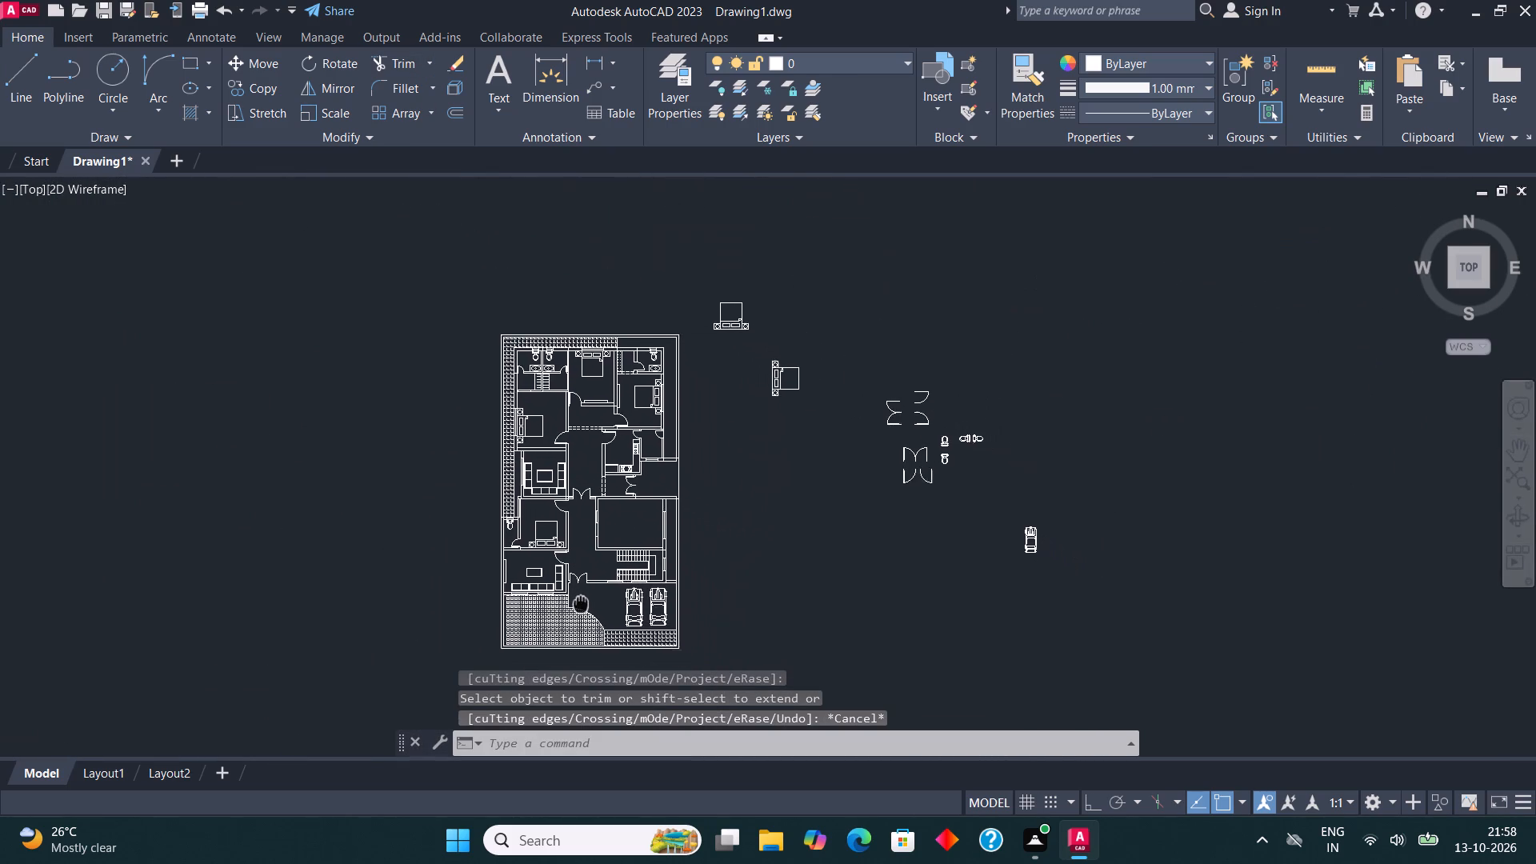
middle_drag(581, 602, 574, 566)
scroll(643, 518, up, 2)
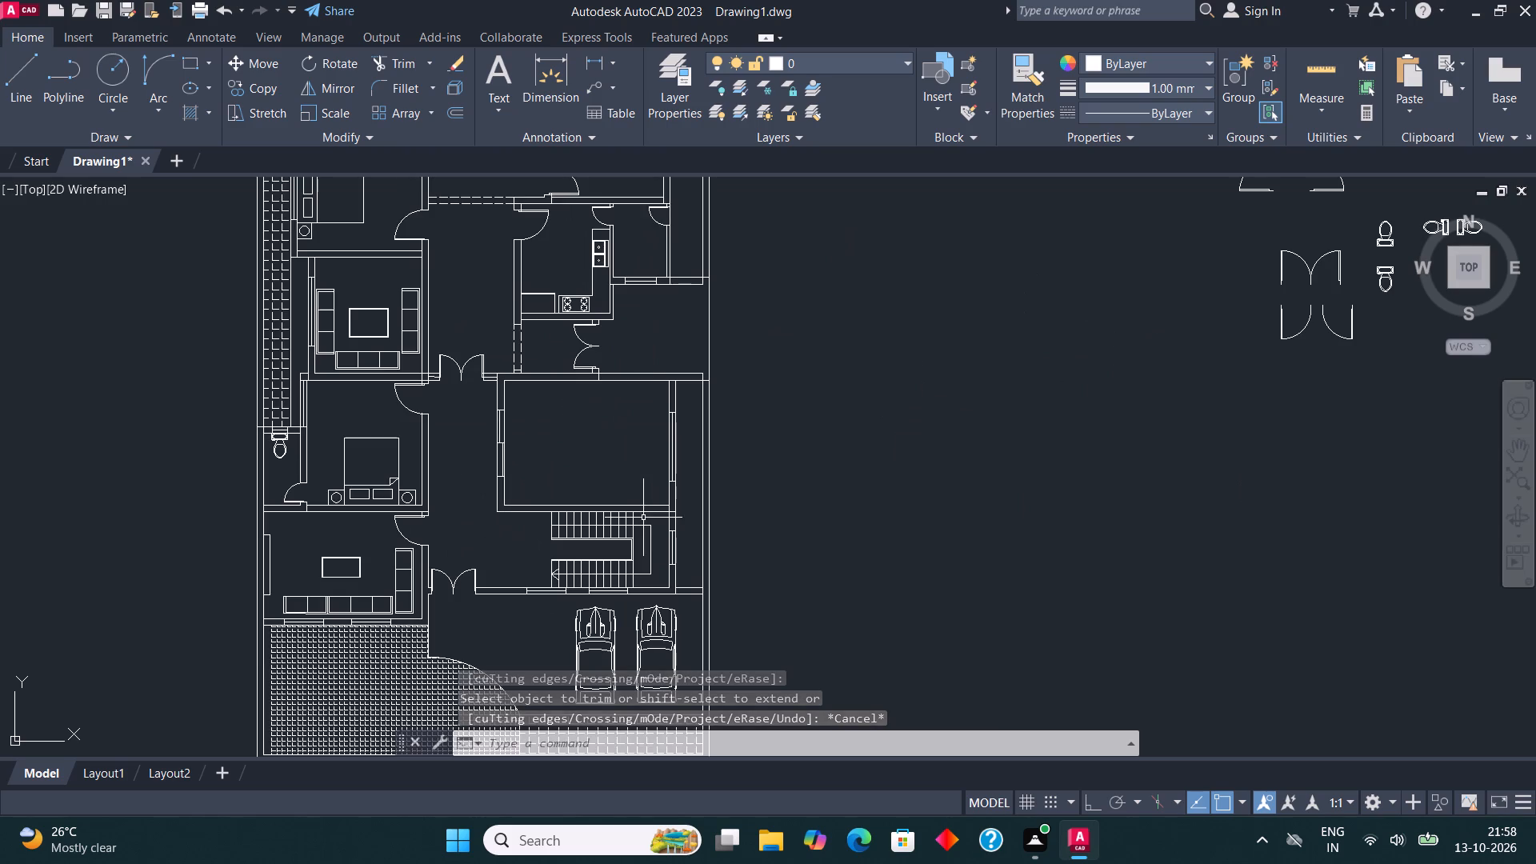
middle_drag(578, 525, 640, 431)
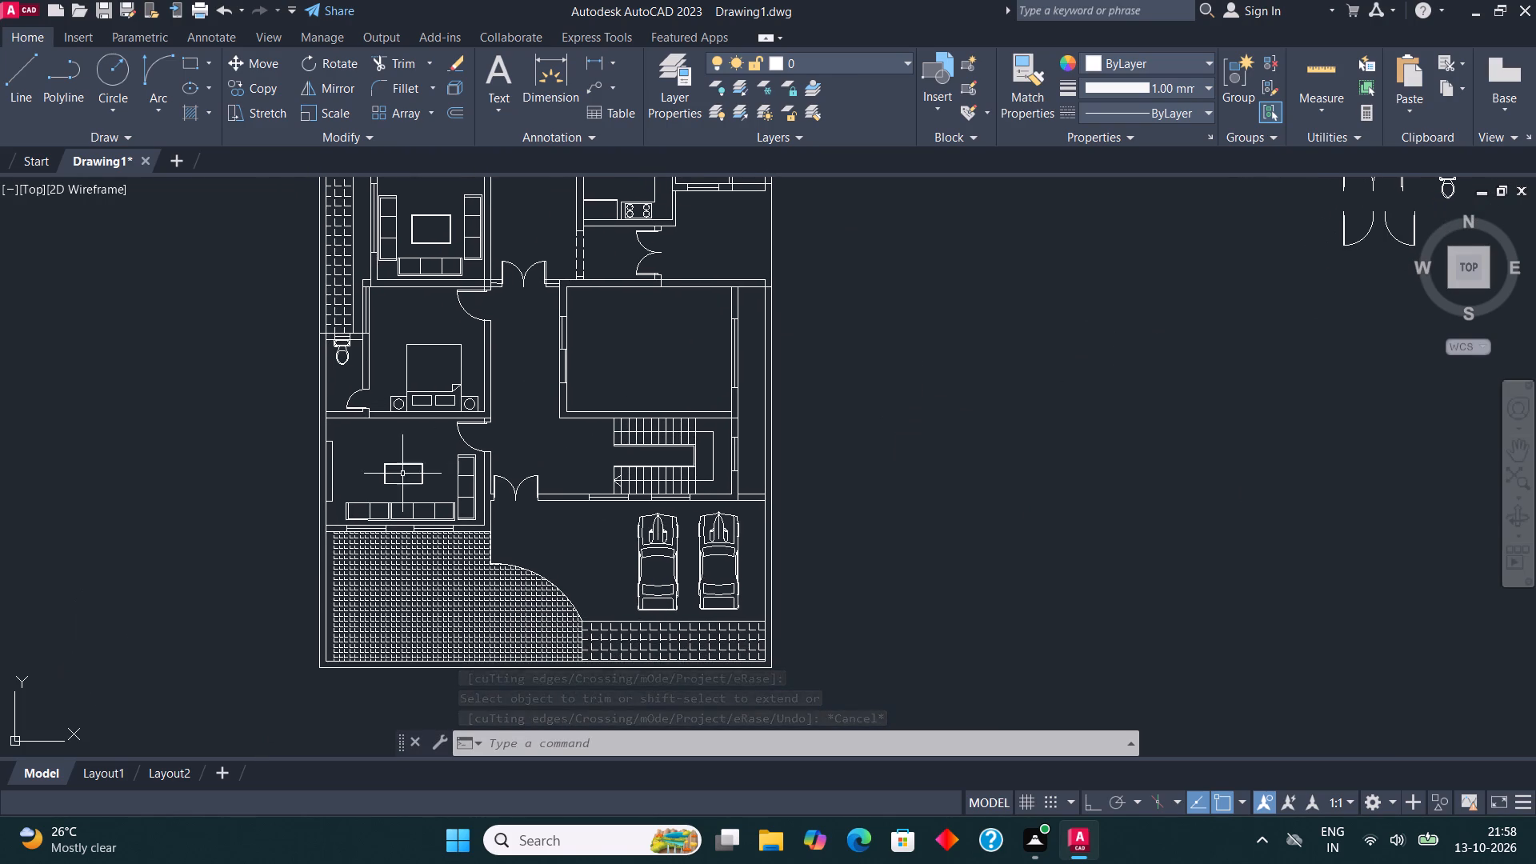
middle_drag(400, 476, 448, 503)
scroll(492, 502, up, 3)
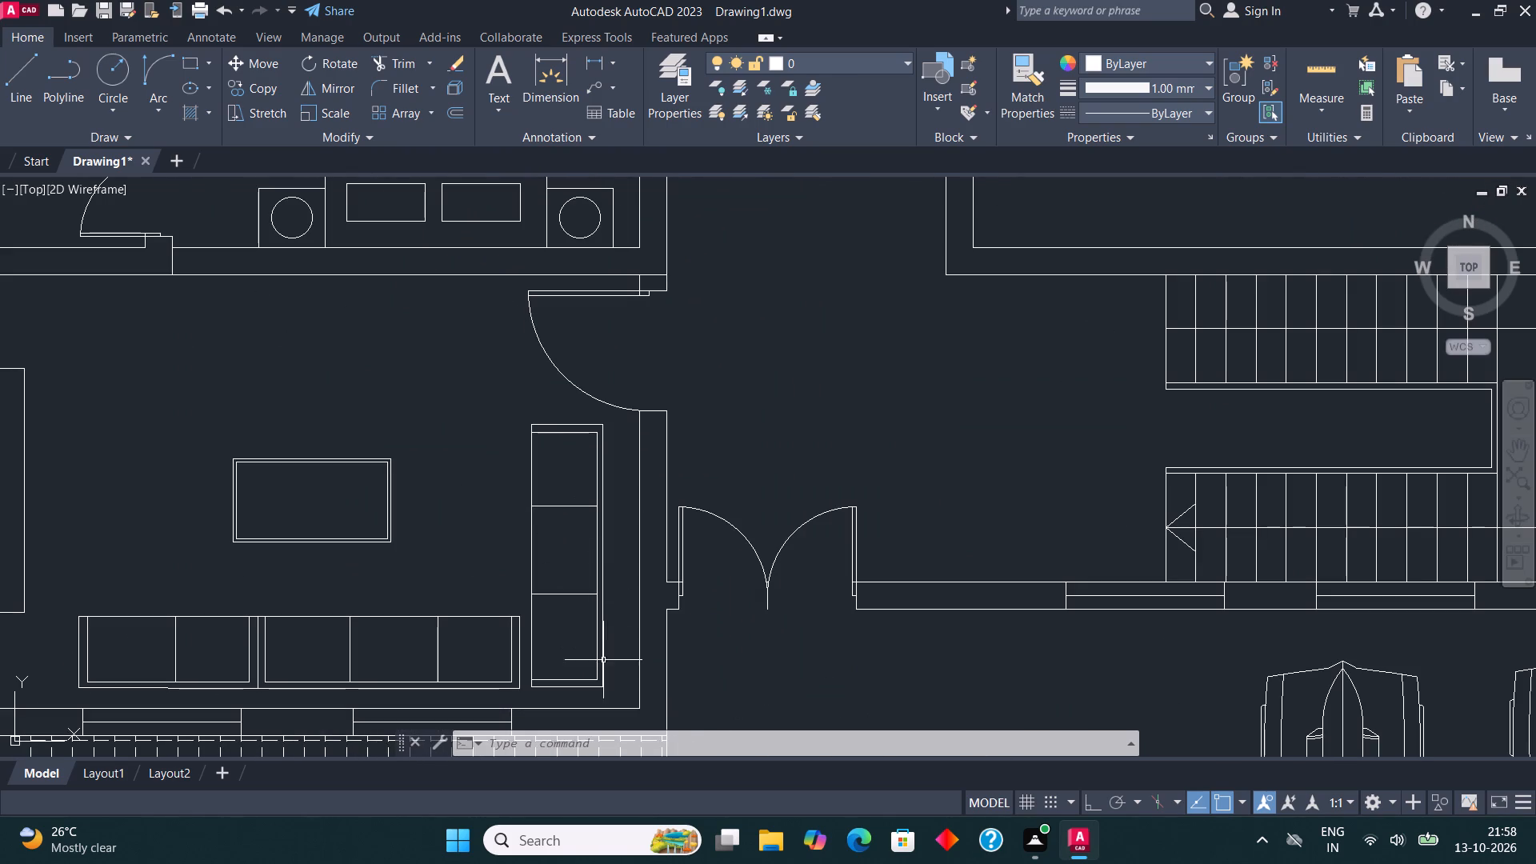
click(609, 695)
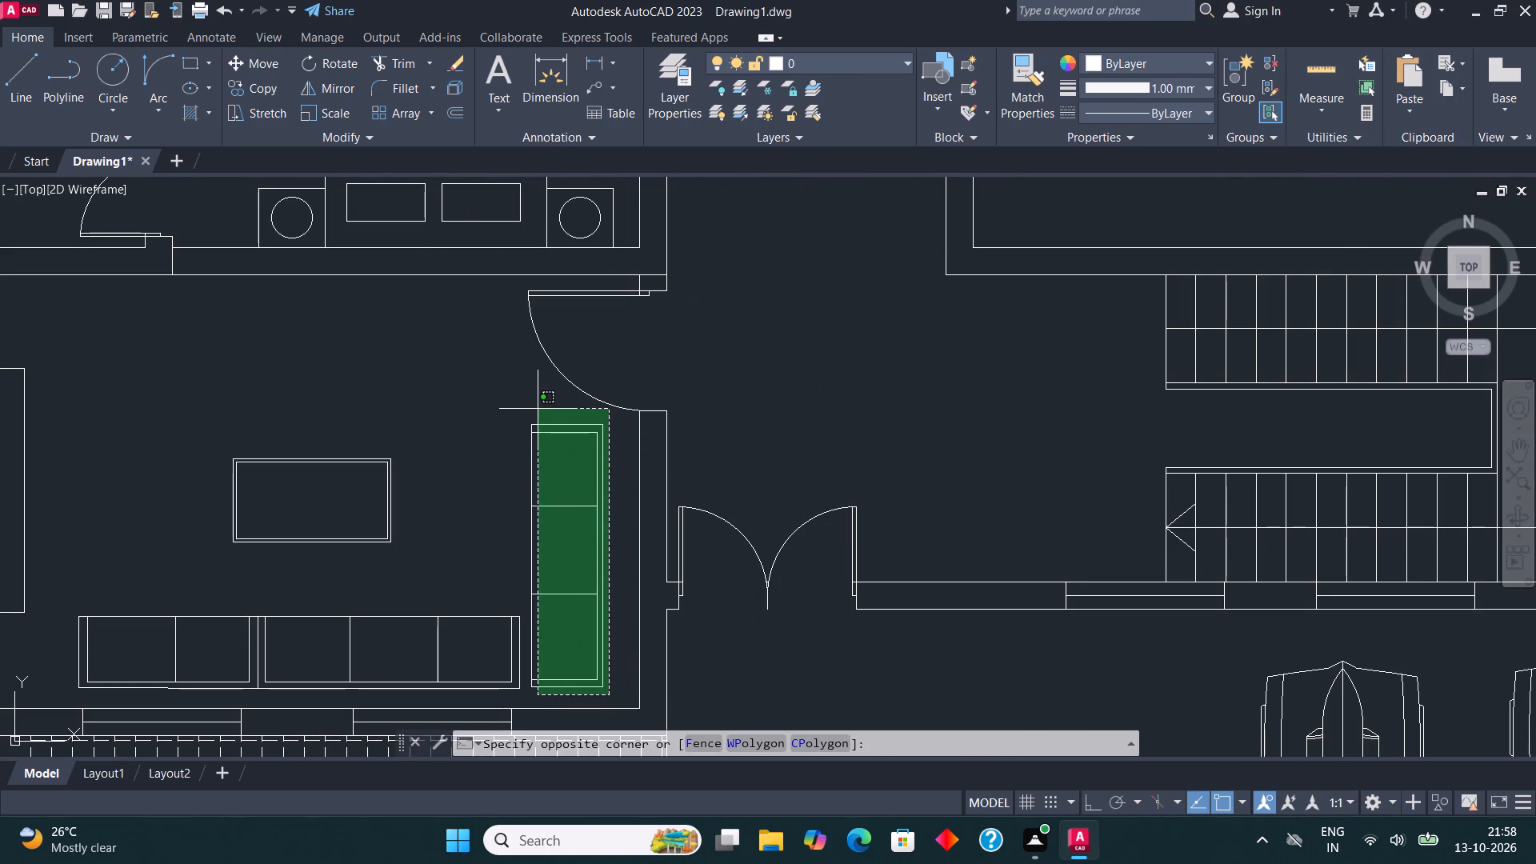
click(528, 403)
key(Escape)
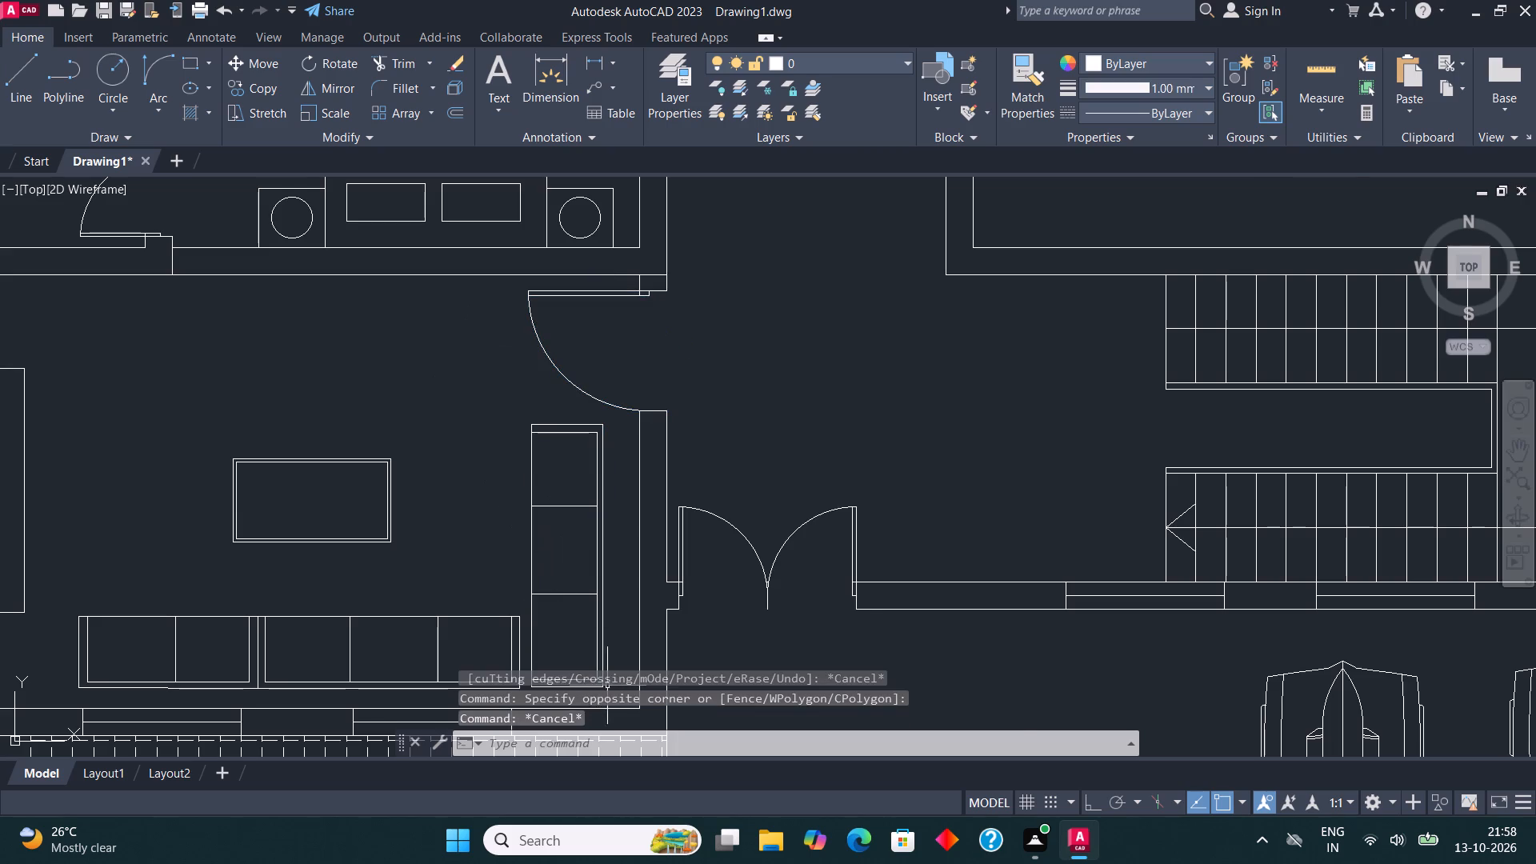
Copy the sitting room's vertical three-seat sofa into the room north of the stairs, placing it near the east wall.
scroll(607, 568, down, 1)
scroll(602, 644, up, 1)
drag(613, 653, 609, 642)
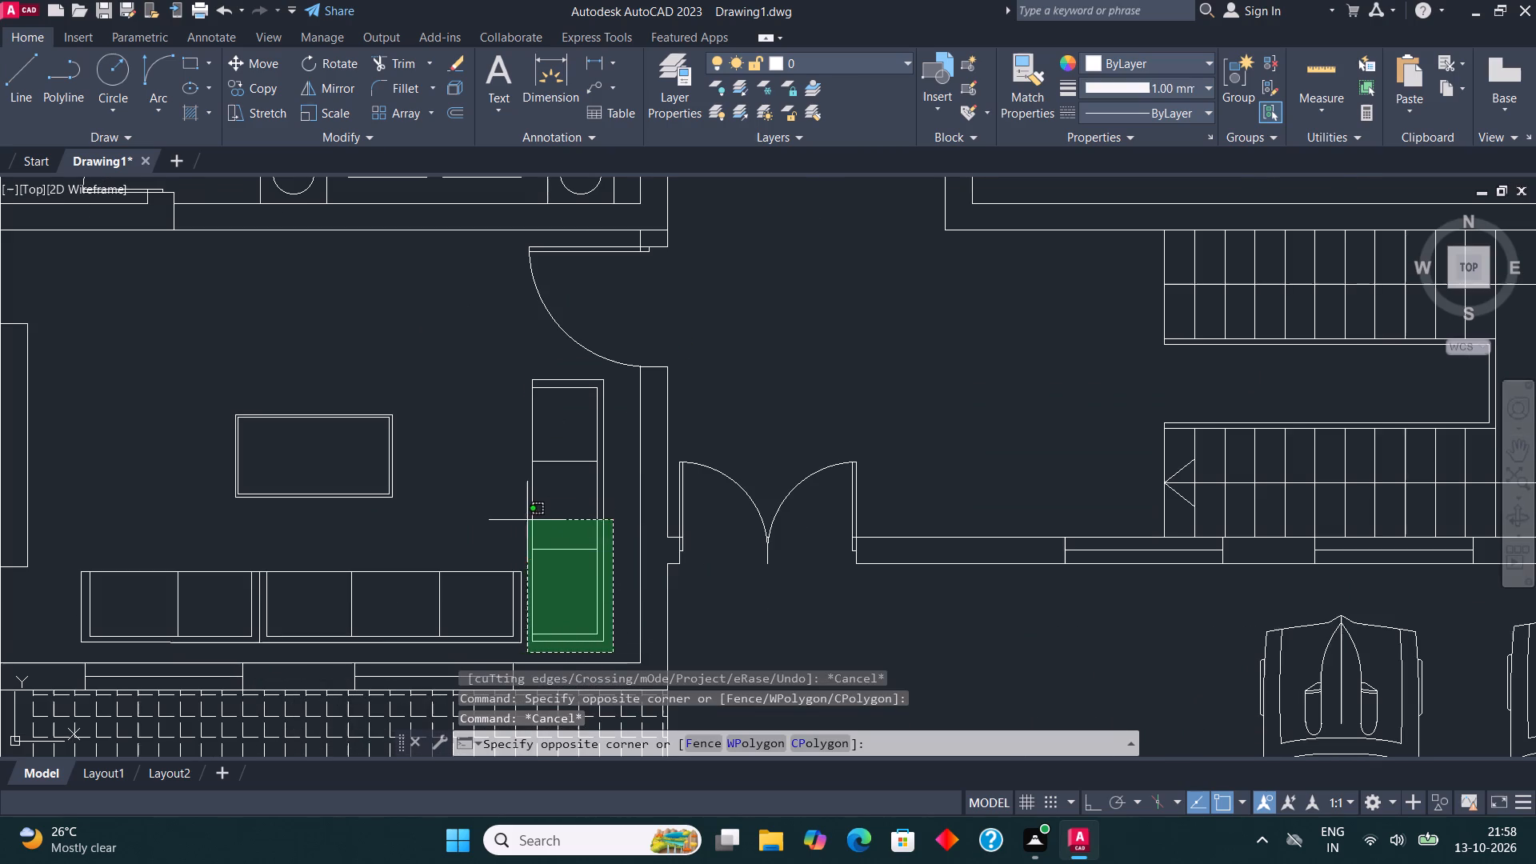
click(527, 520)
click(596, 506)
click(599, 515)
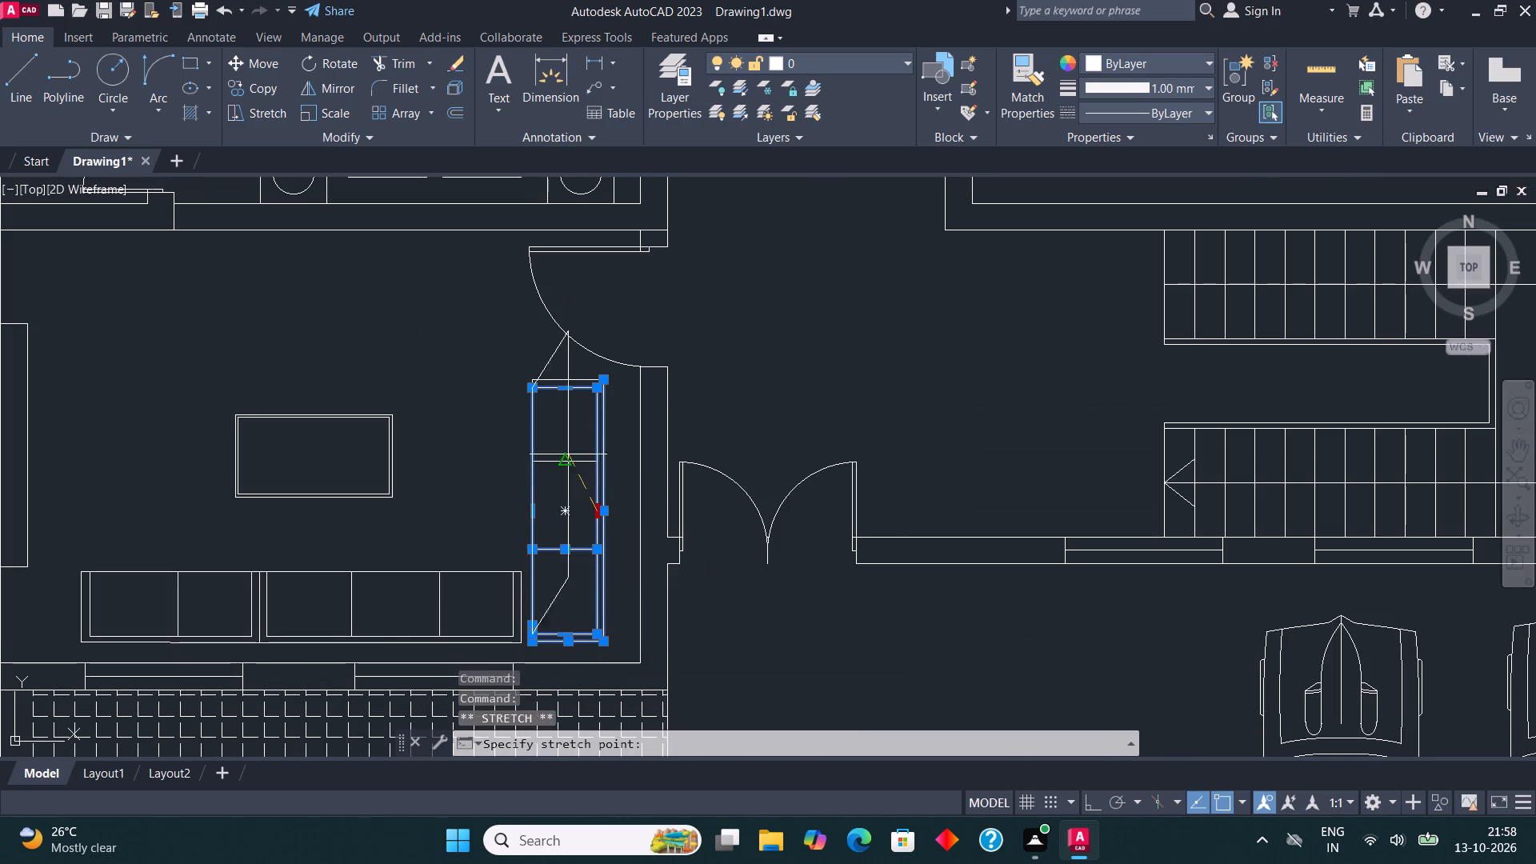
key(Escape)
click(573, 489)
click(526, 363)
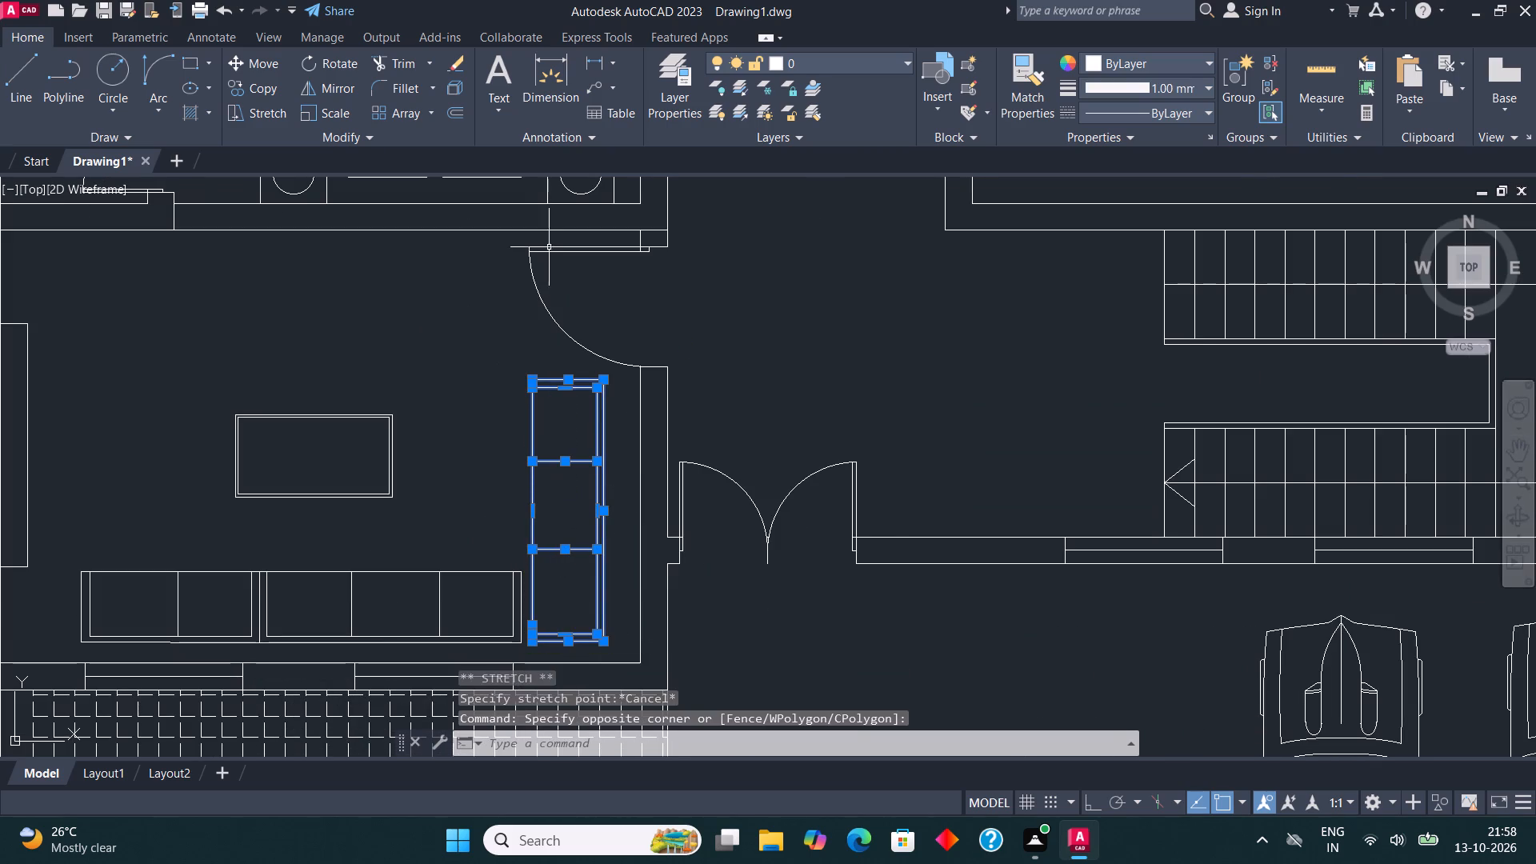
click(266, 82)
click(572, 491)
scroll(534, 449, down, 1)
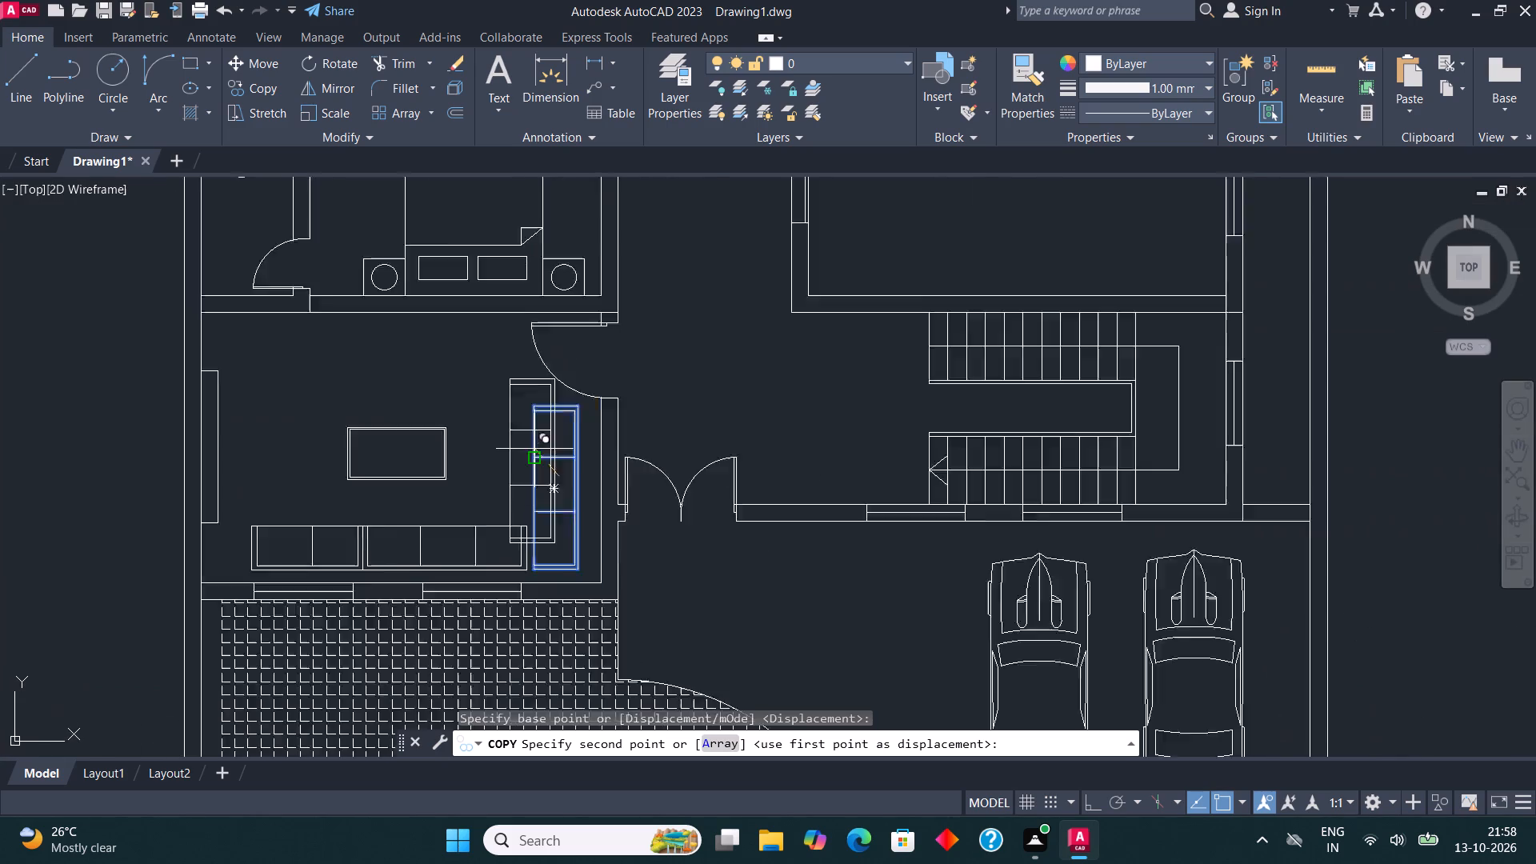
scroll(534, 449, down, 2)
scroll(785, 323, up, 2)
click(794, 342)
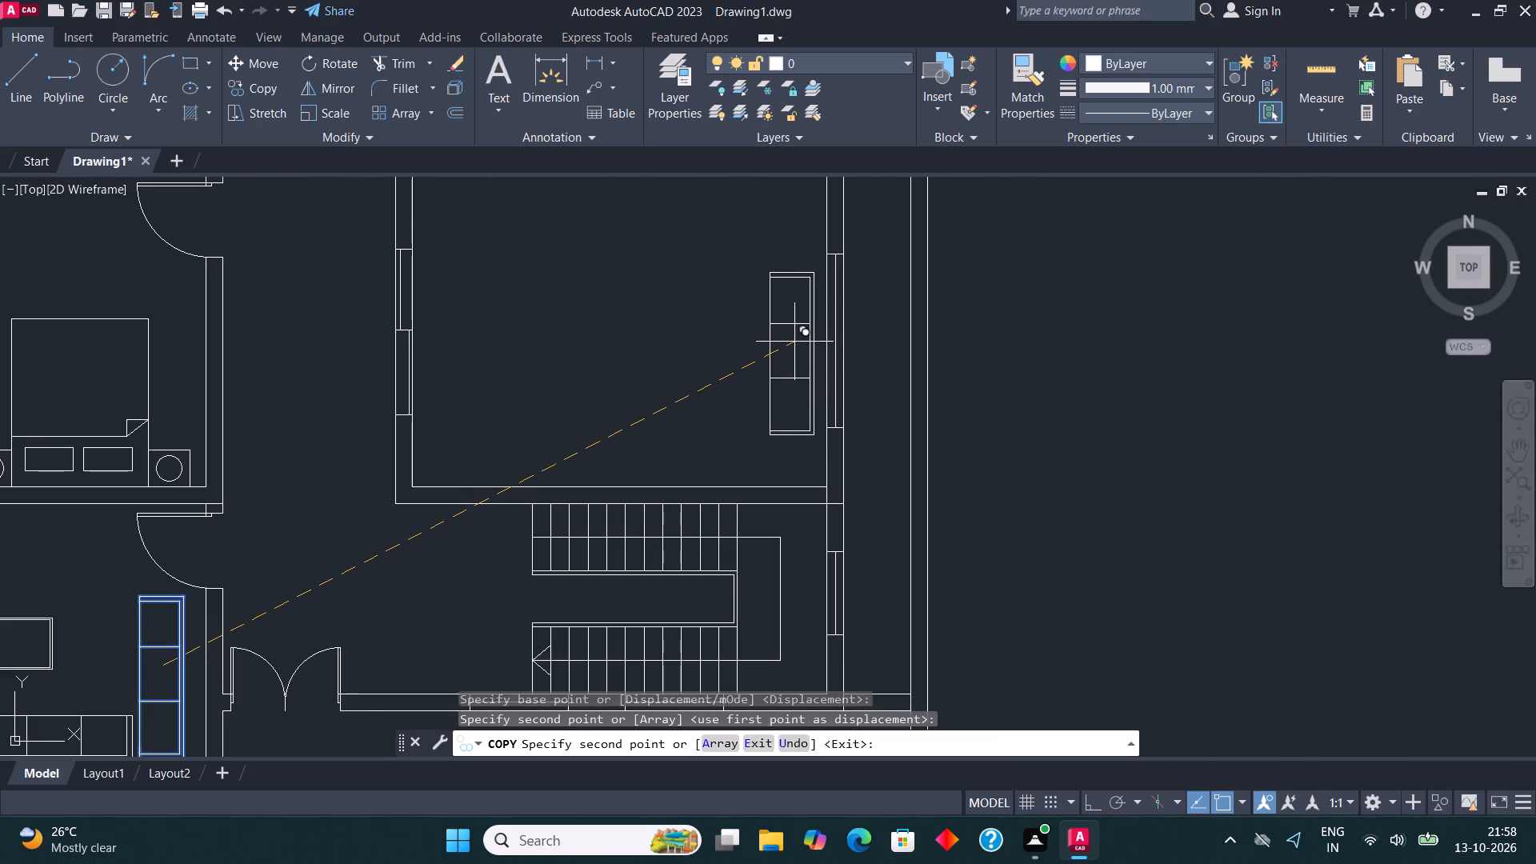
key(Escape)
Copy the sitting room's horizontal three-seat sofa twice, placing the copies side by side along the south wall of the room north of the stairs.
scroll(795, 346, down, 1)
middle_drag(388, 534, 590, 514)
scroll(590, 623, up, 3)
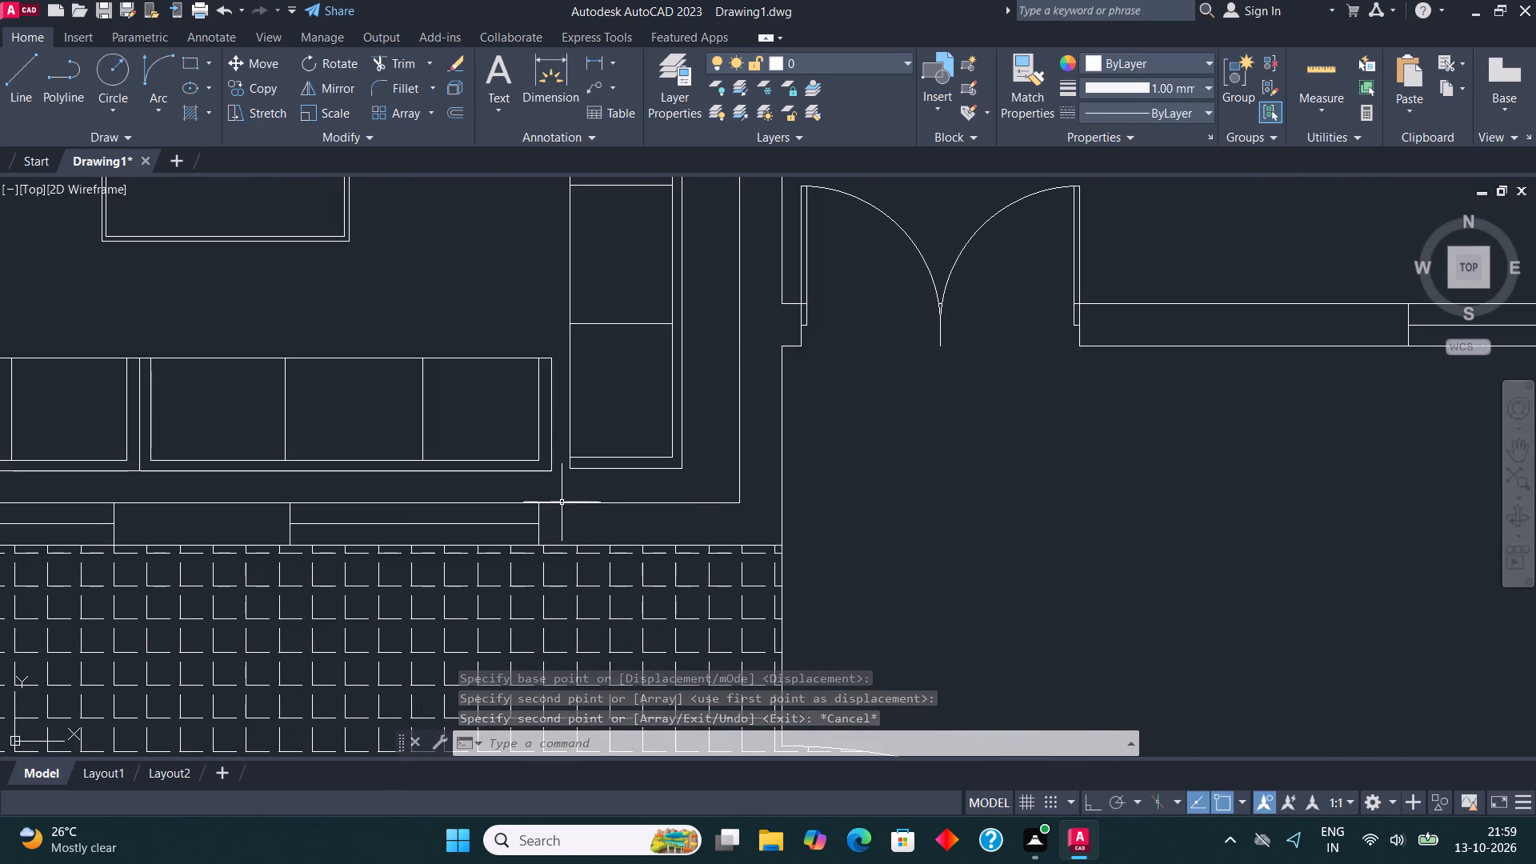
click(557, 484)
click(146, 328)
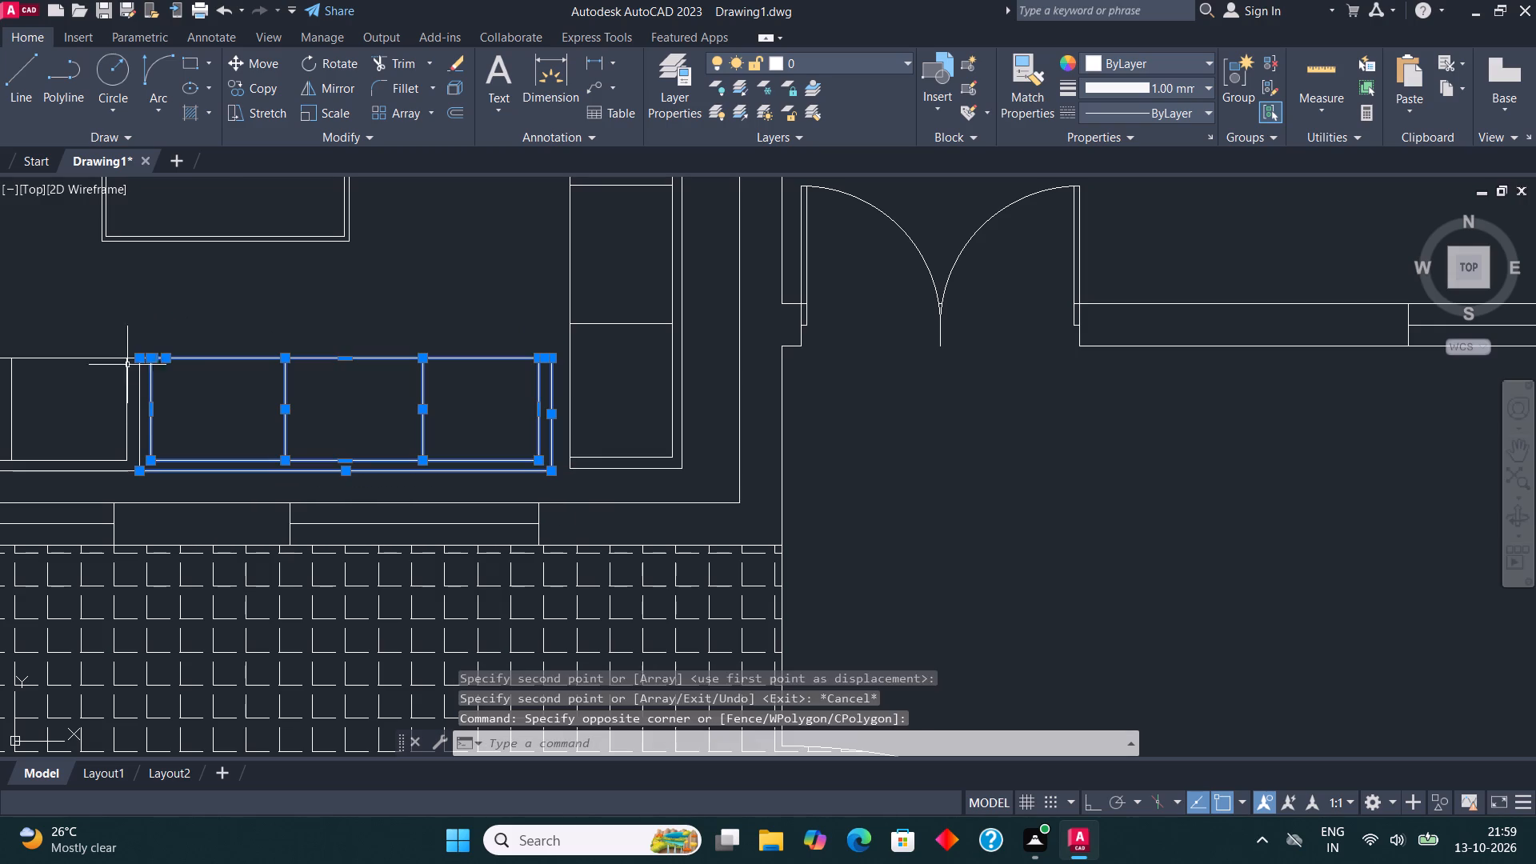
click(140, 420)
click(265, 85)
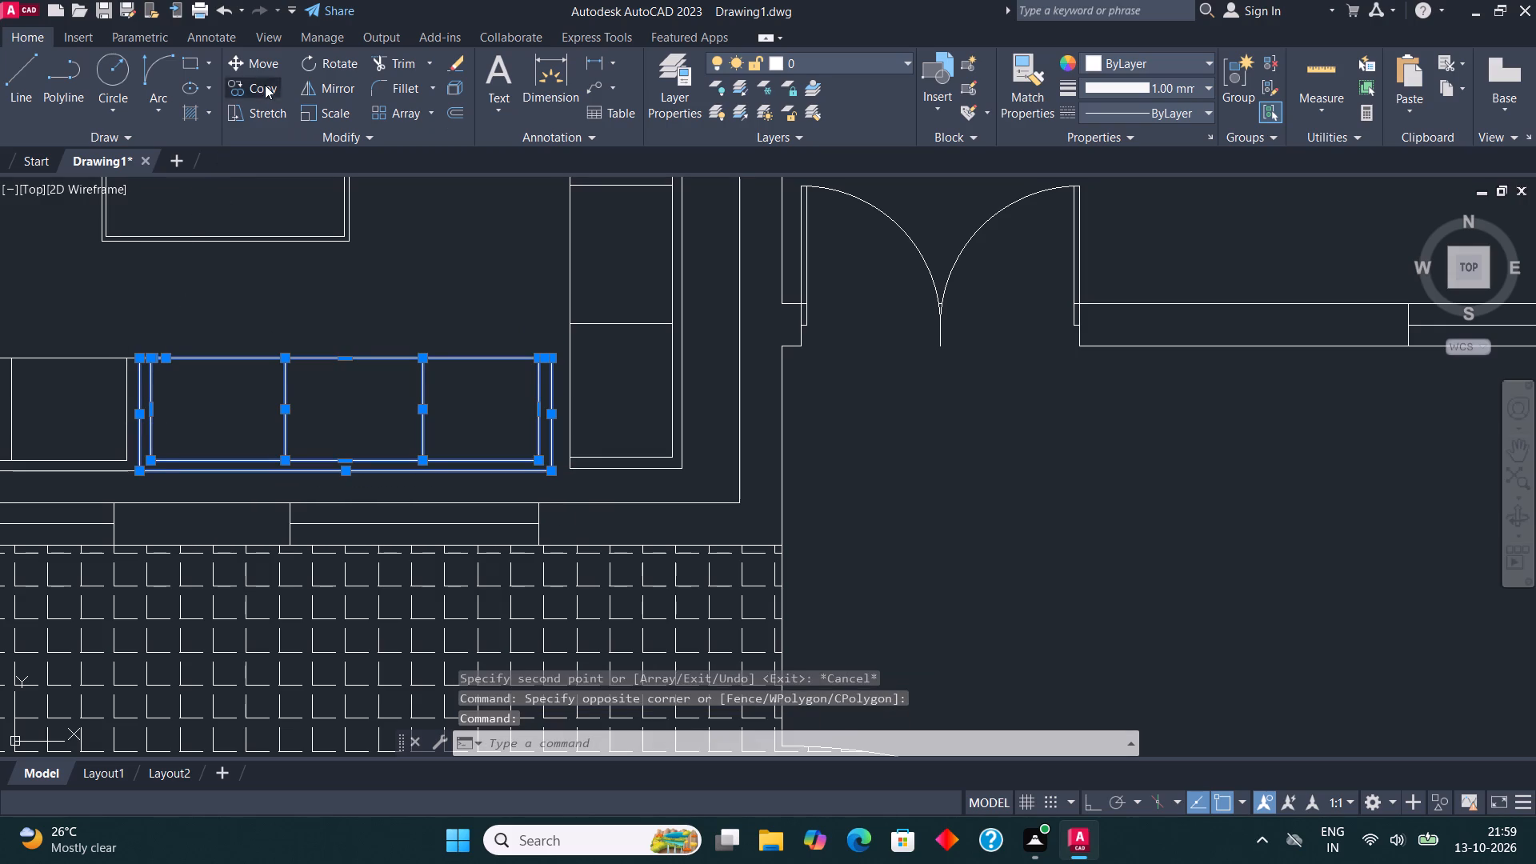
click(322, 408)
scroll(320, 514, down, 3)
scroll(654, 315, up, 2)
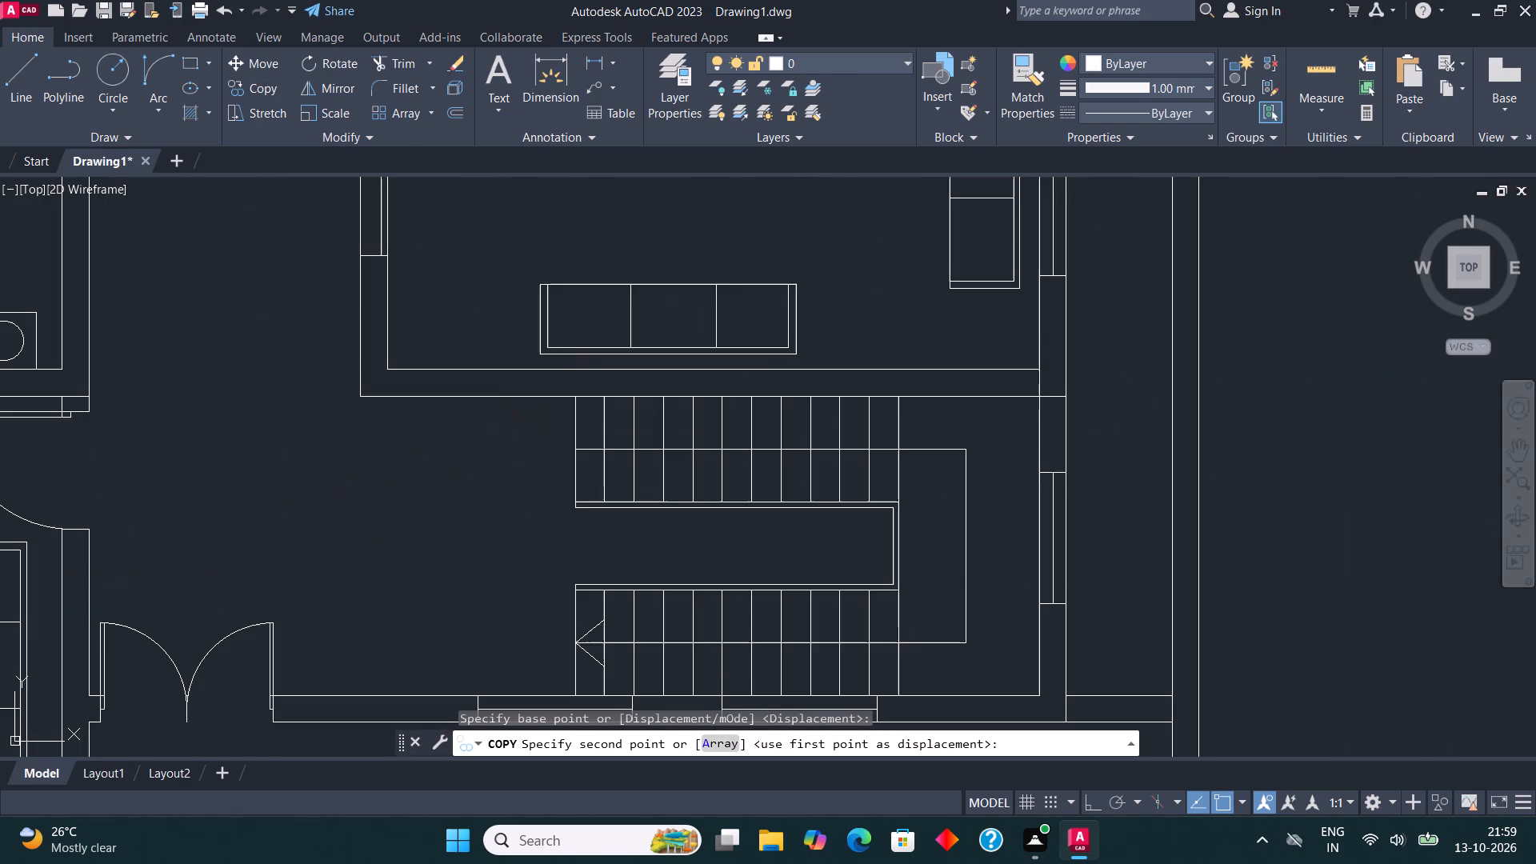
click(794, 310)
scroll(606, 438, down, 2)
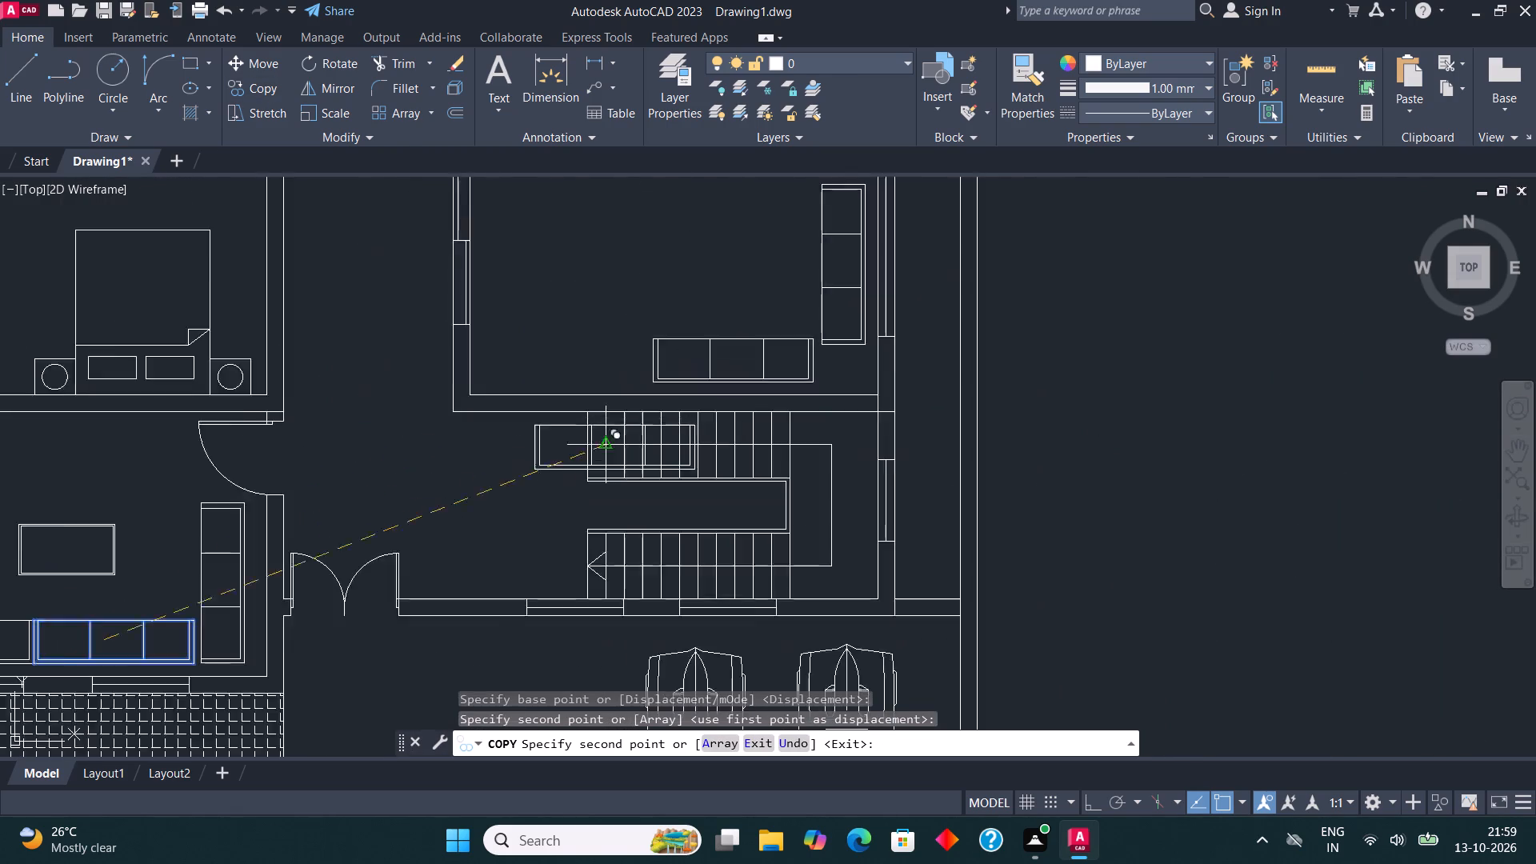
scroll(600, 452, down, 1)
scroll(544, 406, up, 3)
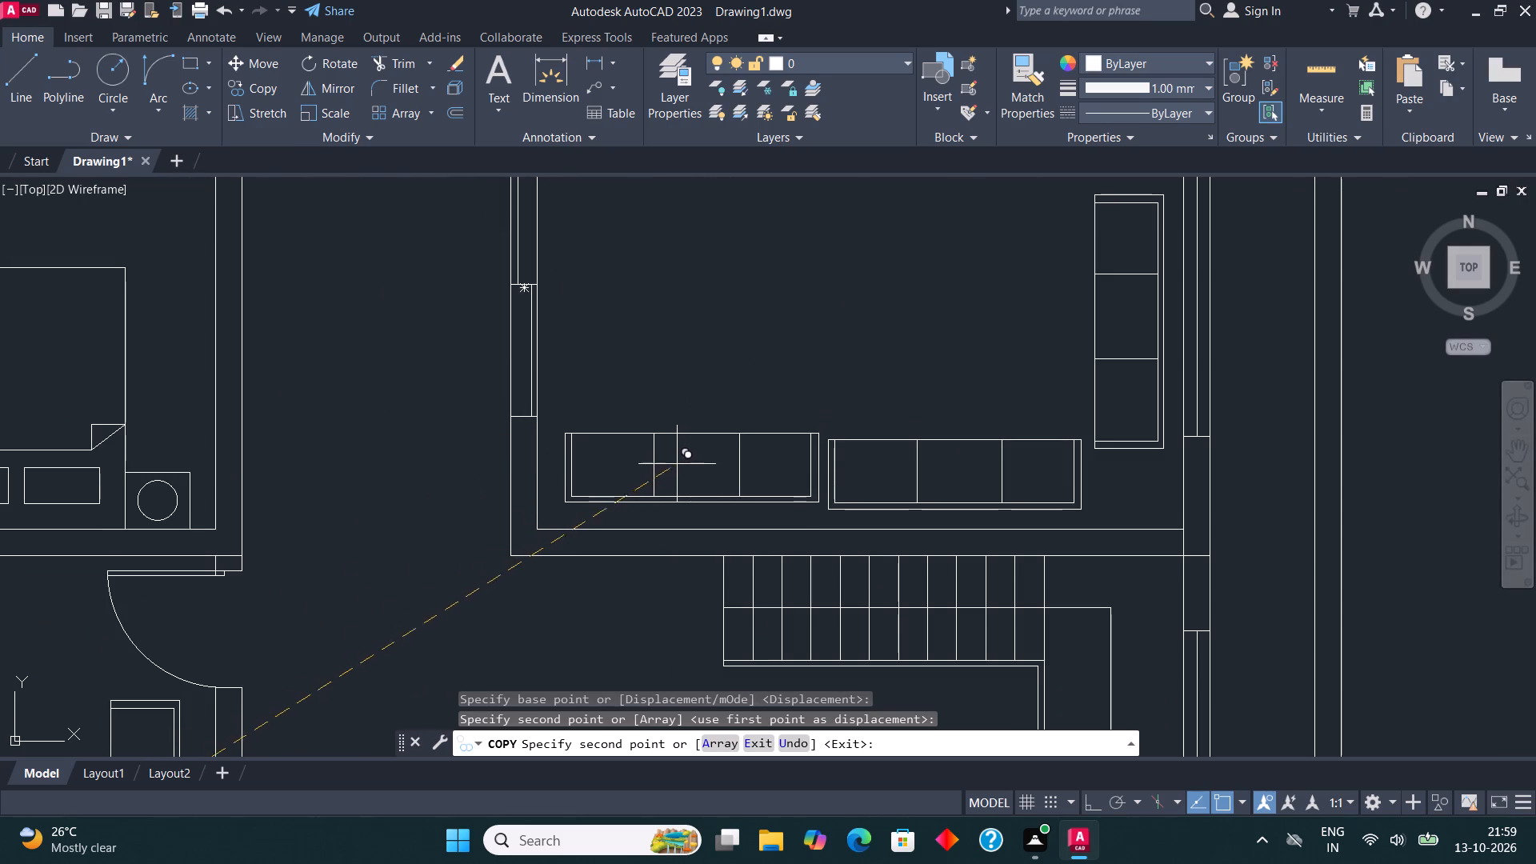
click(677, 472)
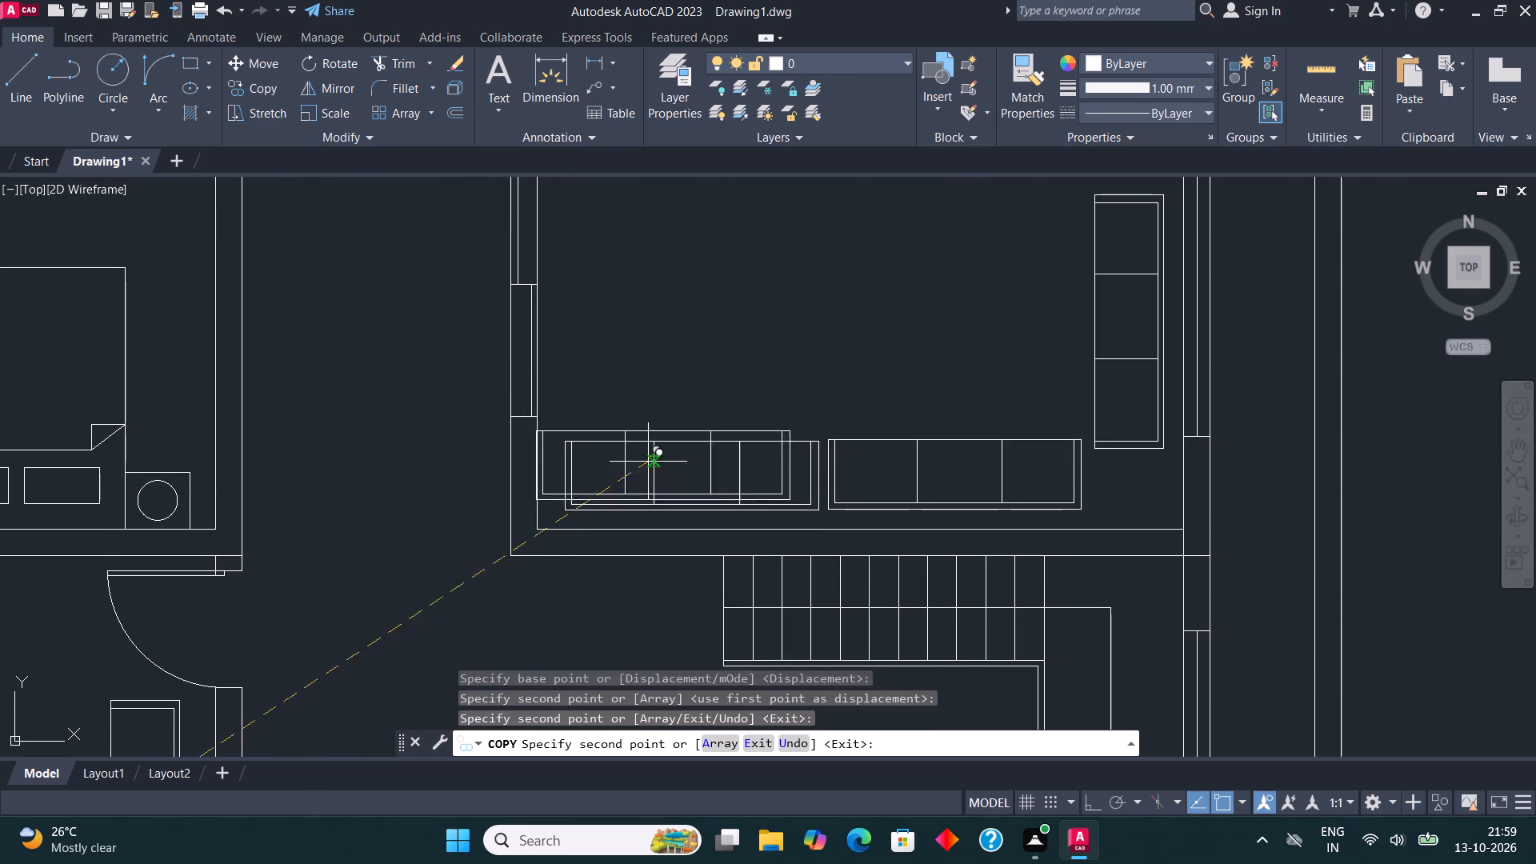
key(Escape)
Copy the sitting room's coffee table into the room north of the stairs, centred above the eastern horizontal sofa.
scroll(642, 463, down, 2)
middle_drag(778, 429, 598, 430)
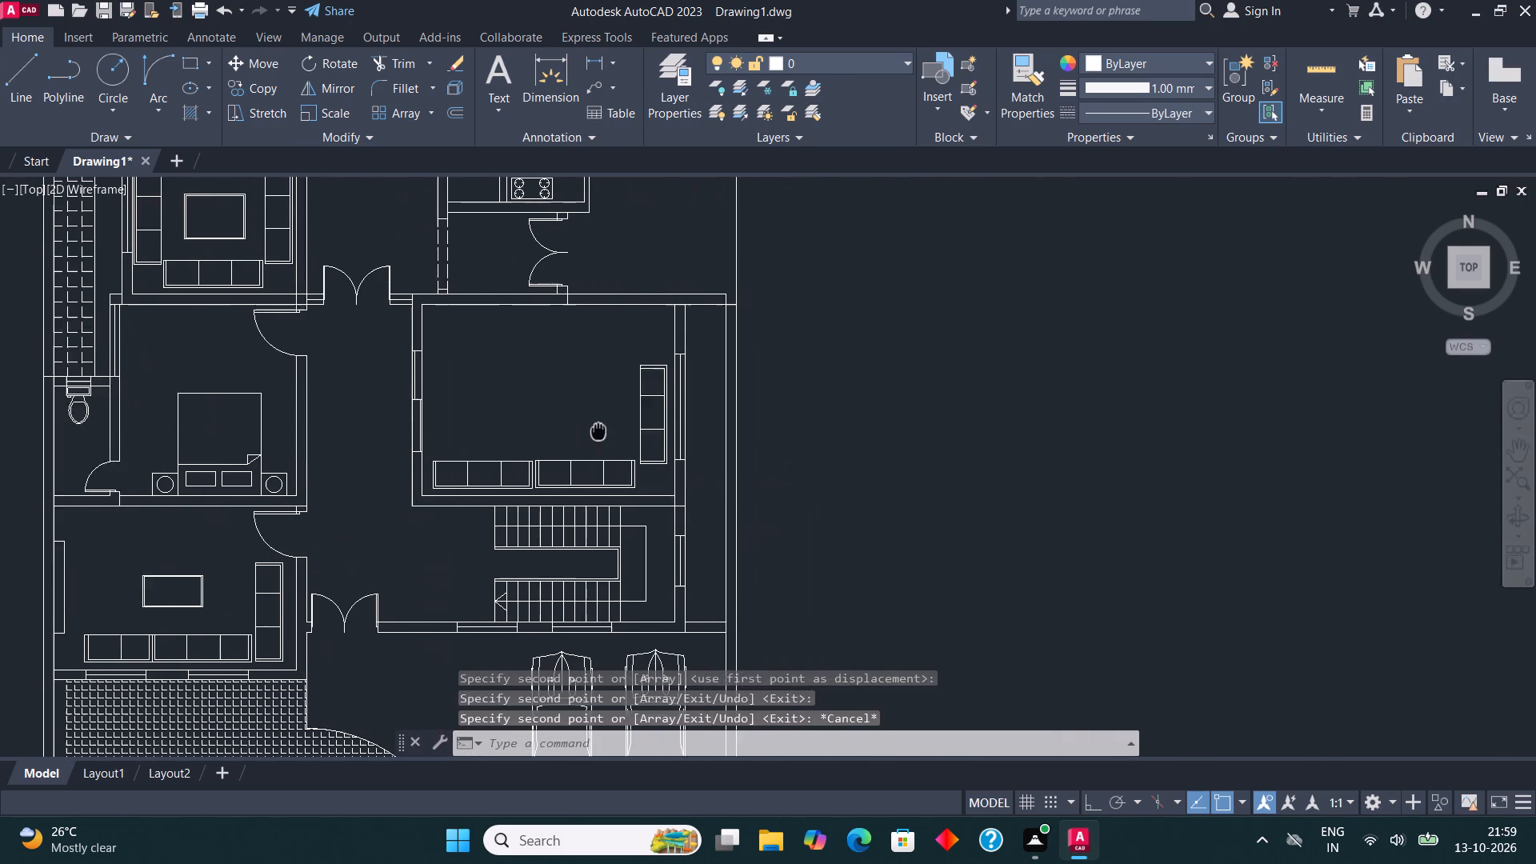
middle_drag(598, 430, 708, 391)
scroll(224, 543, up, 1)
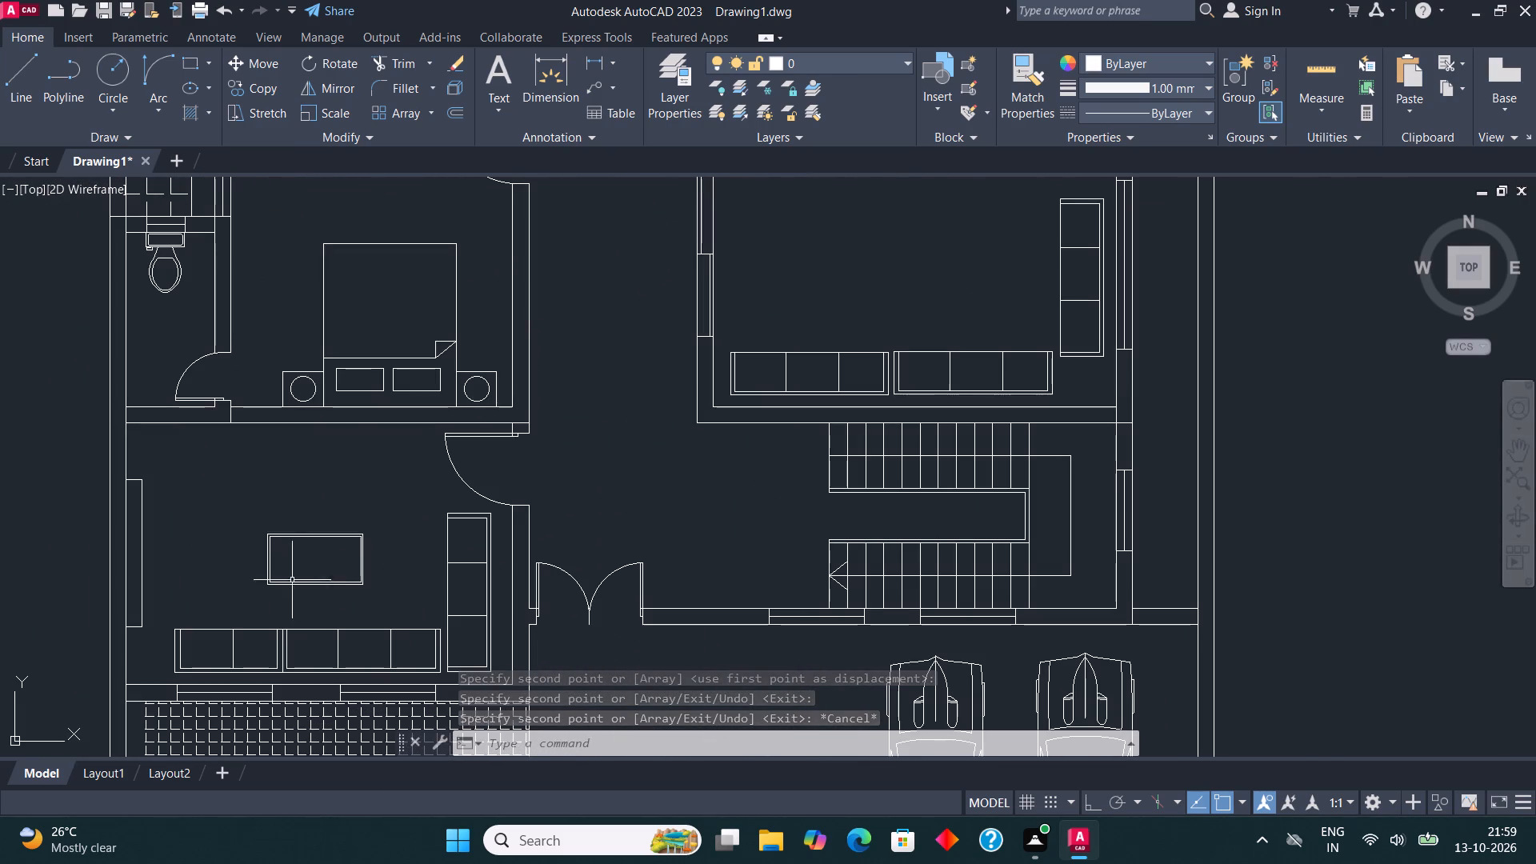
click(297, 590)
click(244, 526)
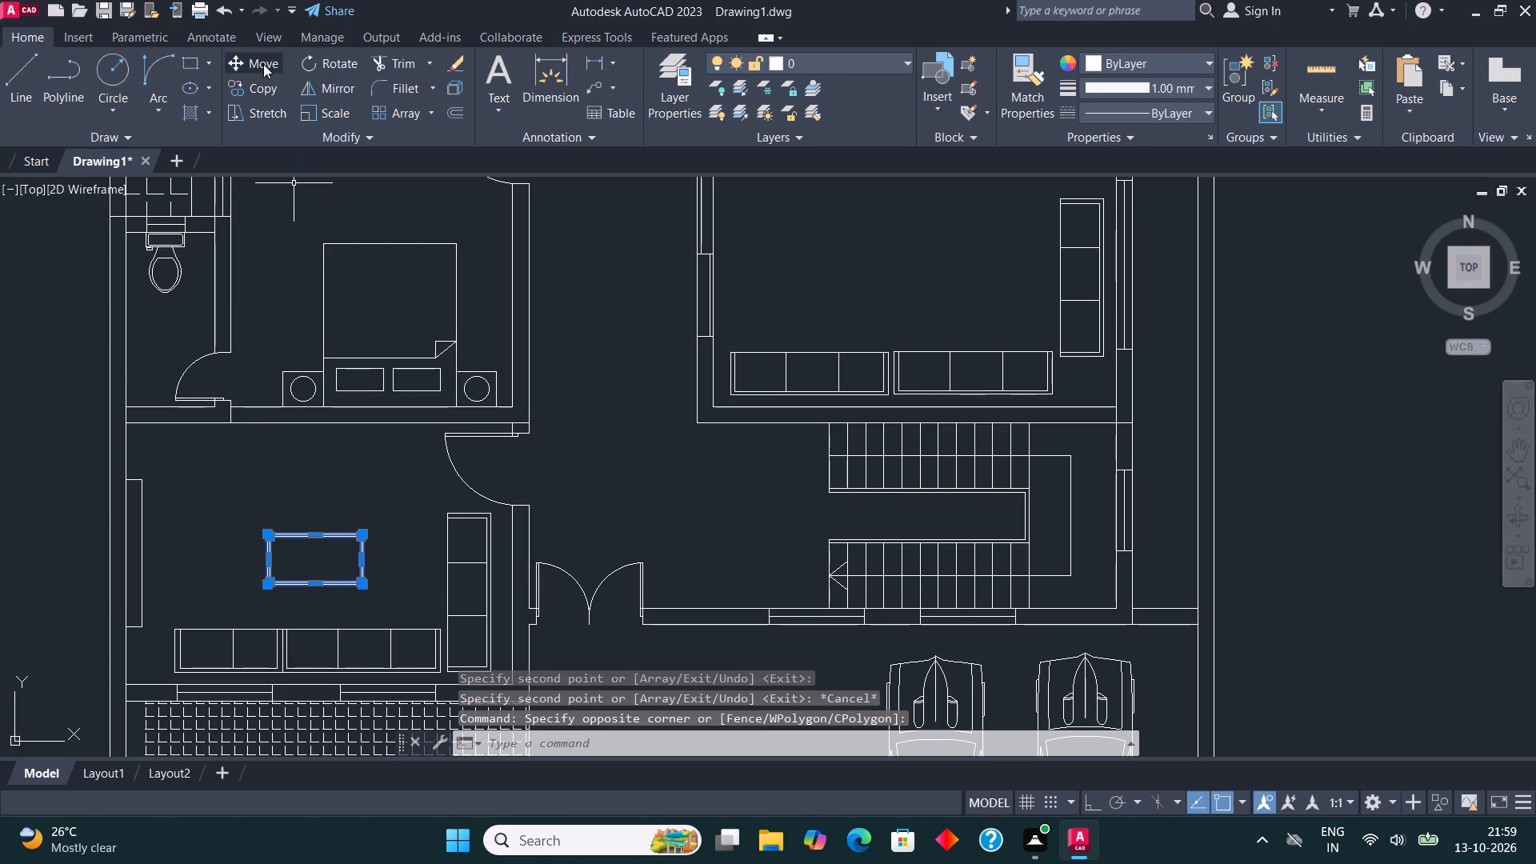
click(265, 86)
click(315, 550)
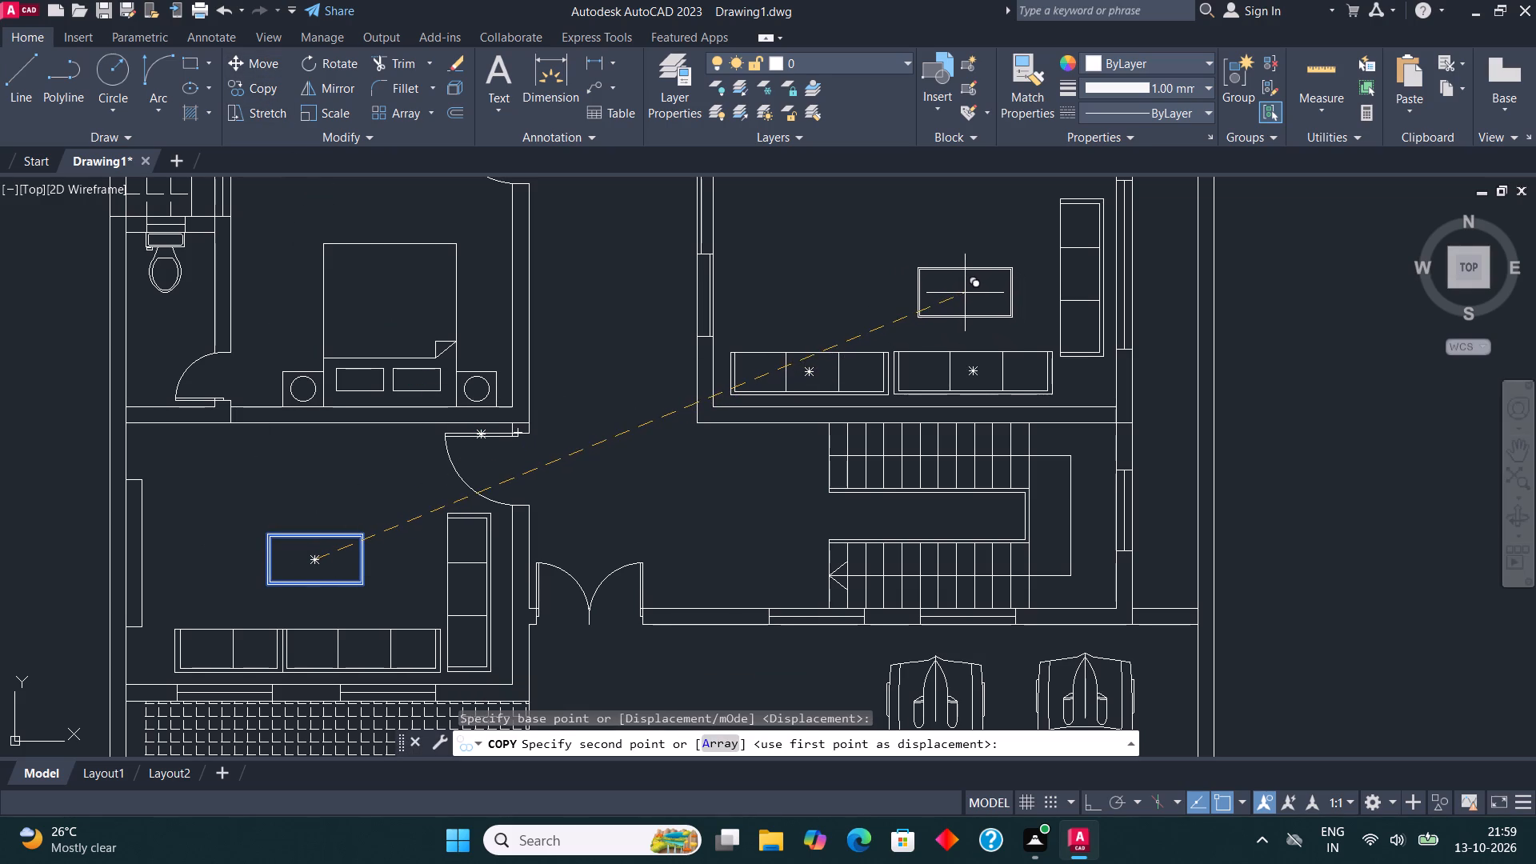
click(965, 293)
key(Escape)
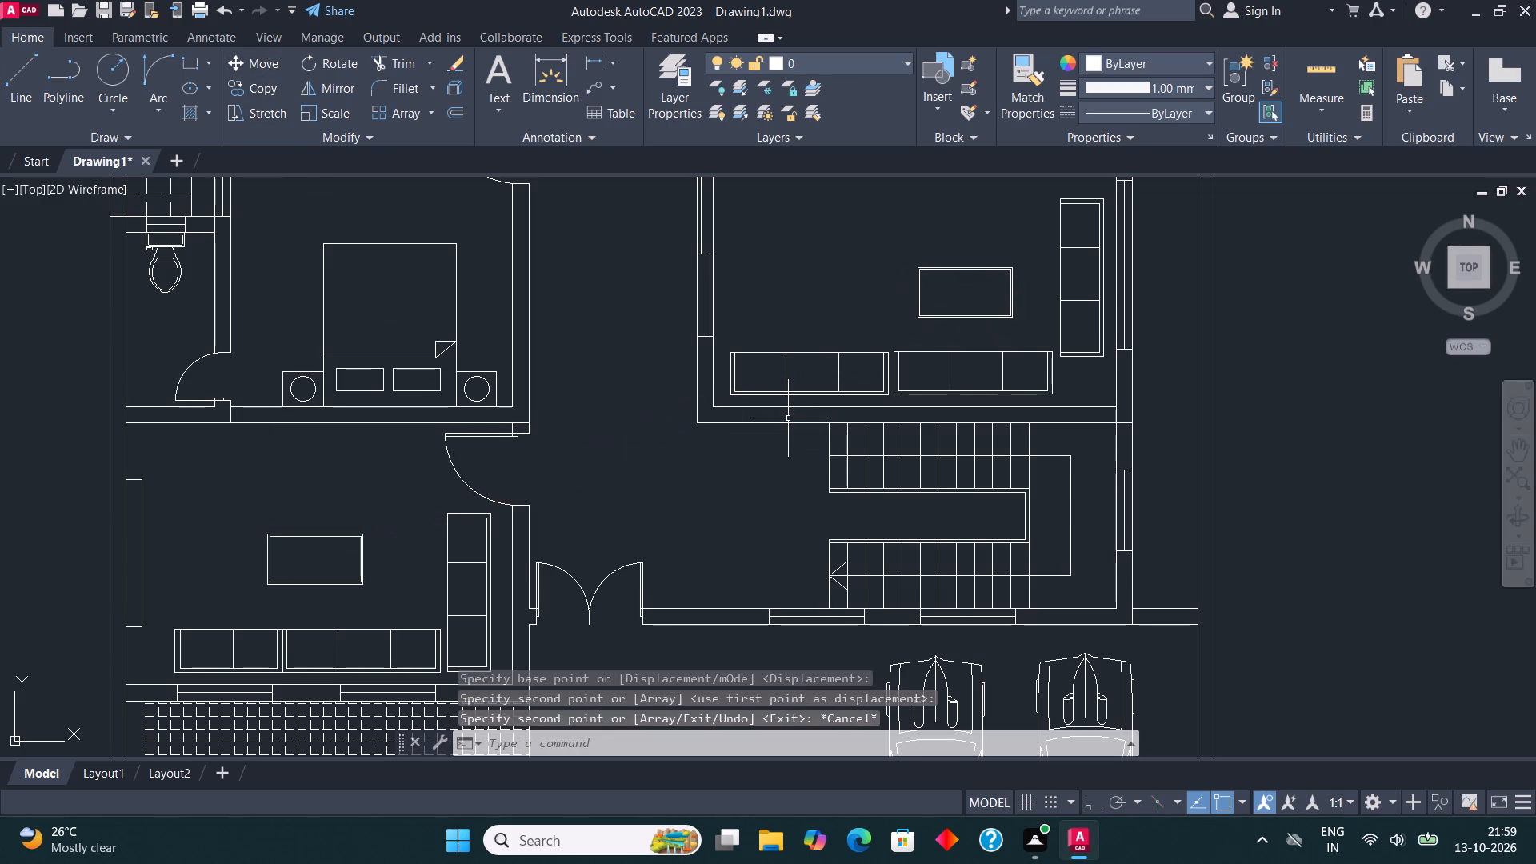
Copy the long narrow unit from the north bedroom's south wall to the north wall of the room above the stairs.
scroll(790, 438, down, 1)
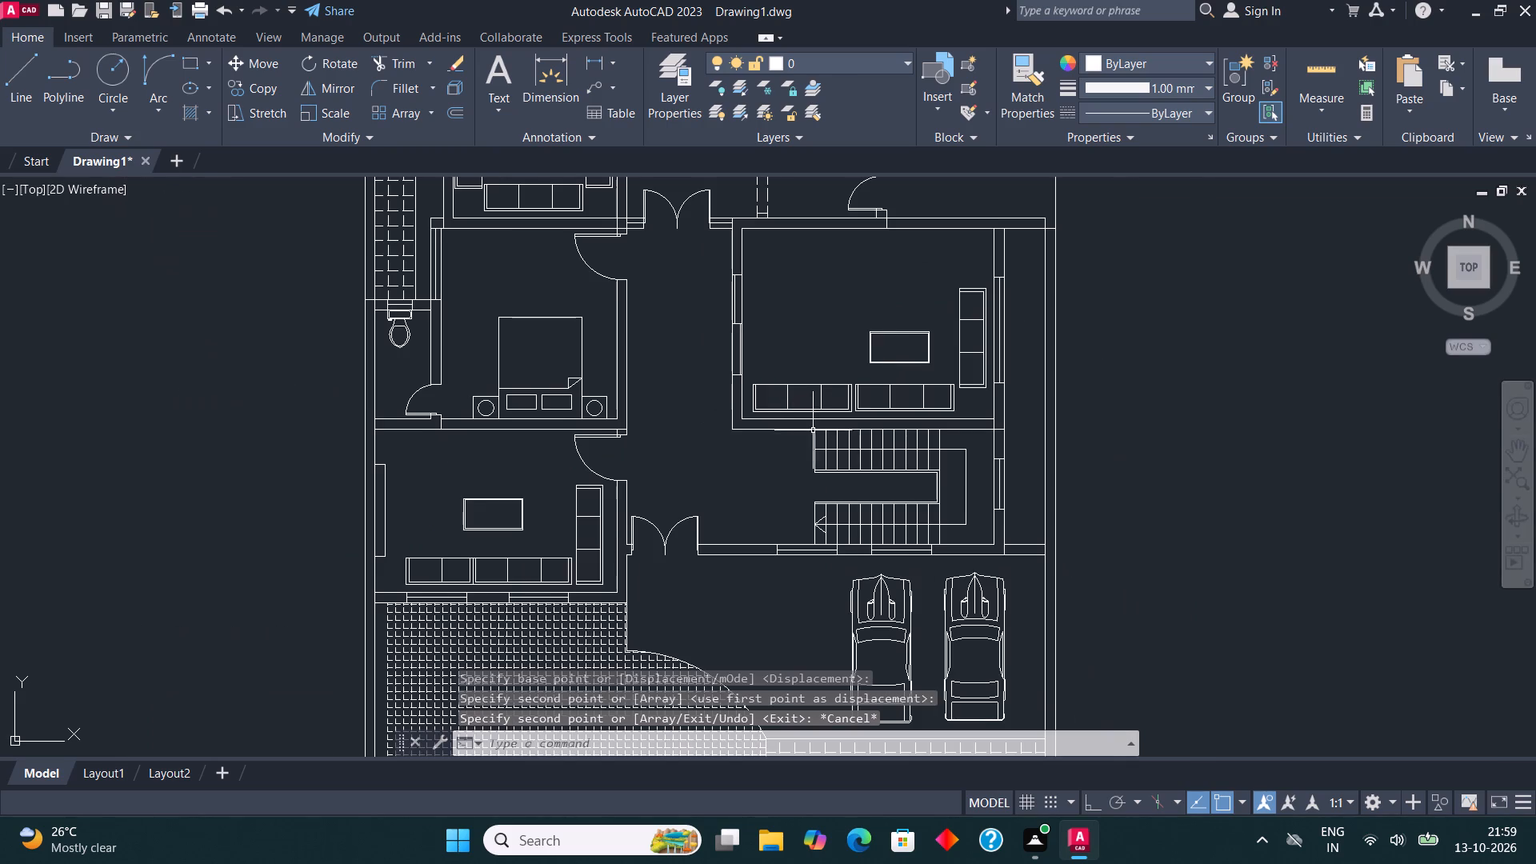
middle_drag(845, 337, 830, 344)
middle_drag(664, 493, 640, 845)
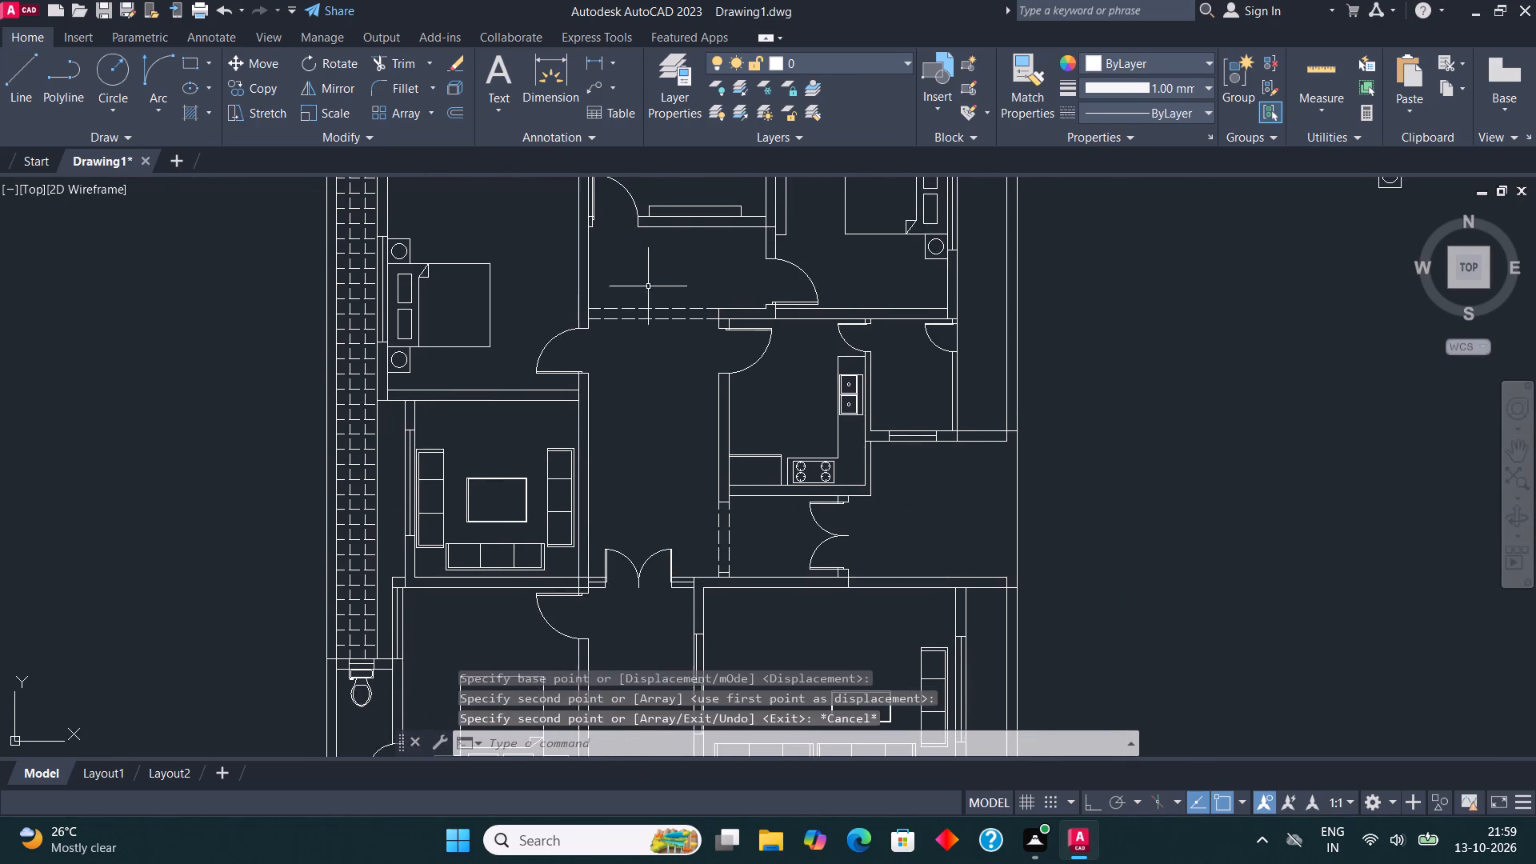
middle_drag(653, 245, 642, 382)
click(676, 341)
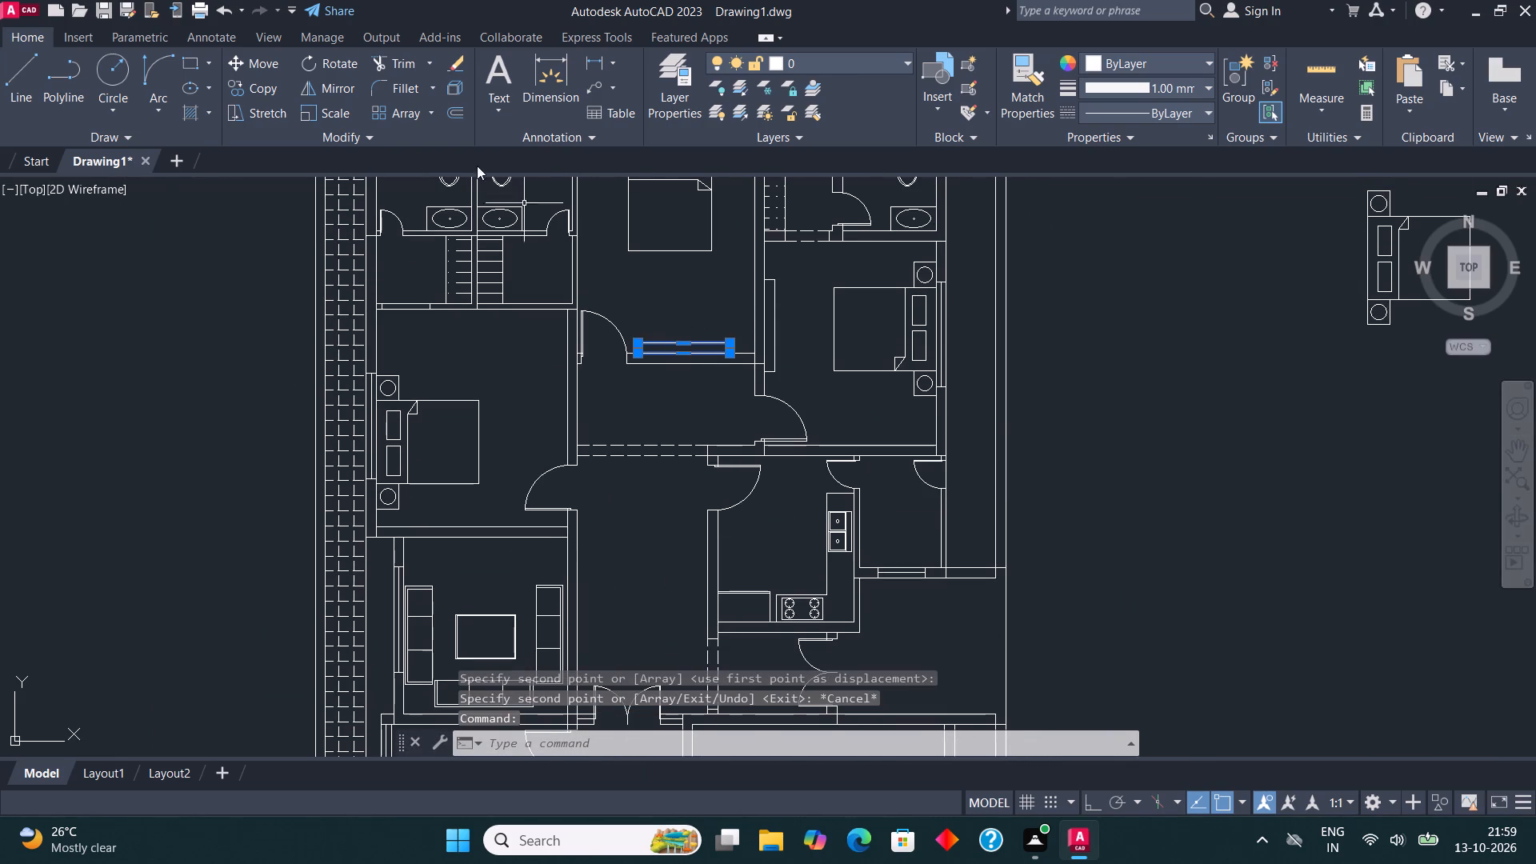
click(270, 87)
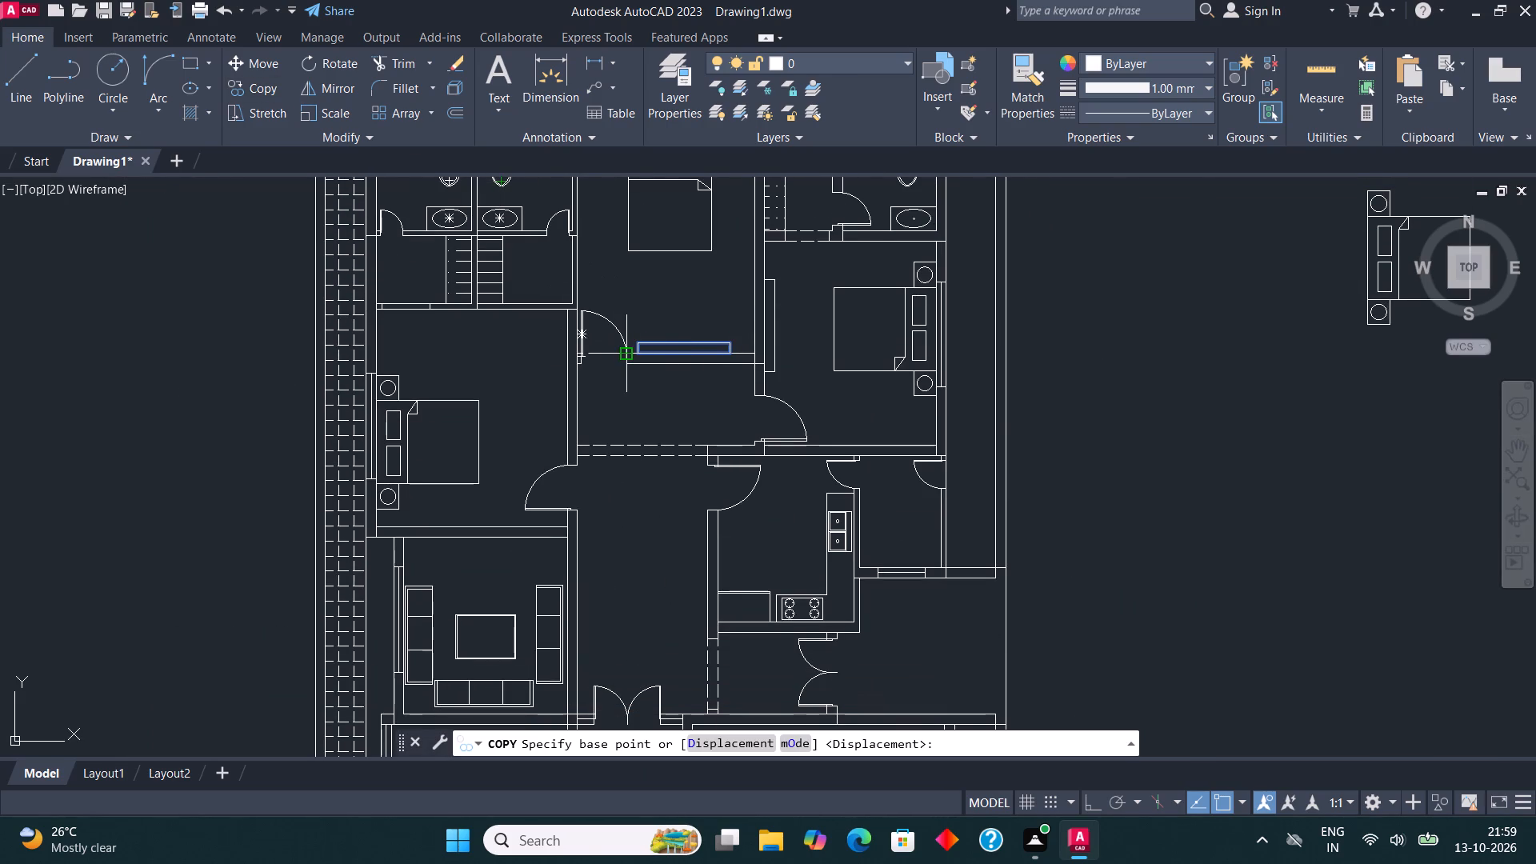
click(642, 355)
scroll(795, 282, down, 2)
scroll(810, 478, up, 3)
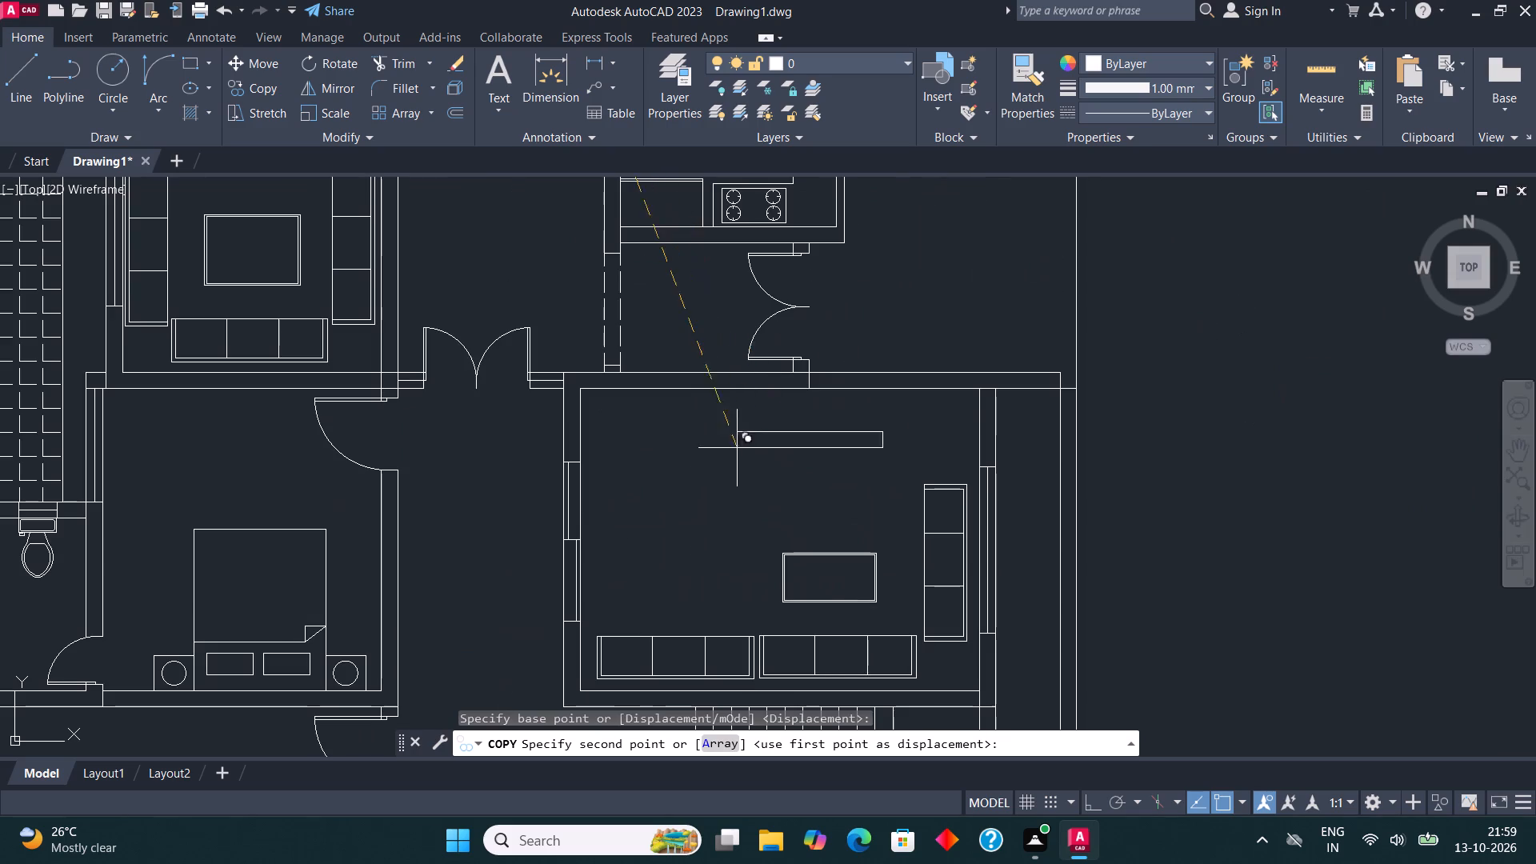
click(702, 404)
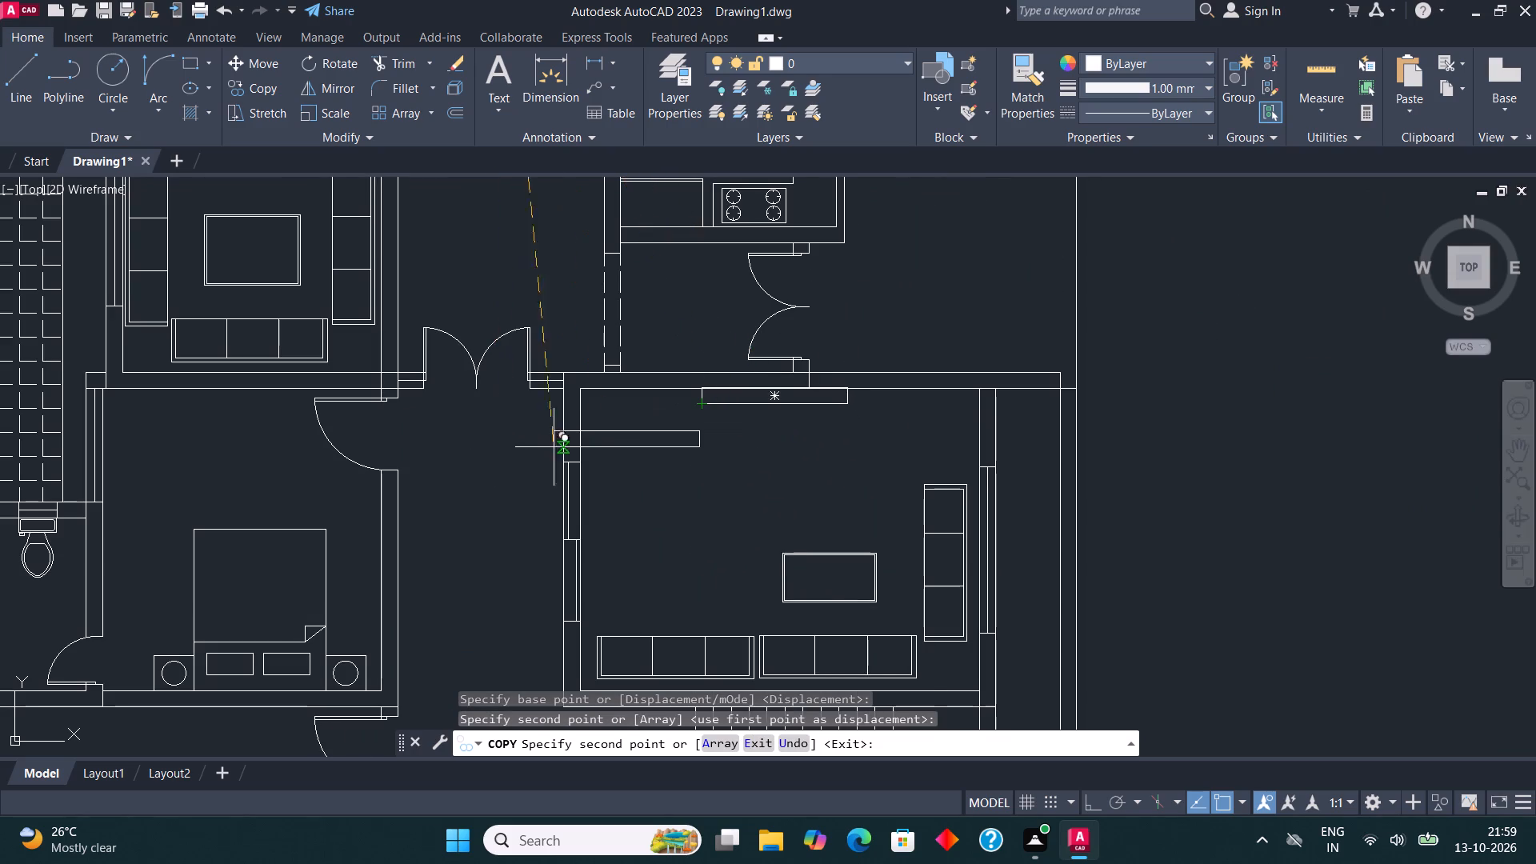
key(Escape)
Move the copied narrow unit slightly south so its back edge sits flush with the north wall's inner face.
scroll(697, 406, up, 3)
click(710, 379)
click(673, 377)
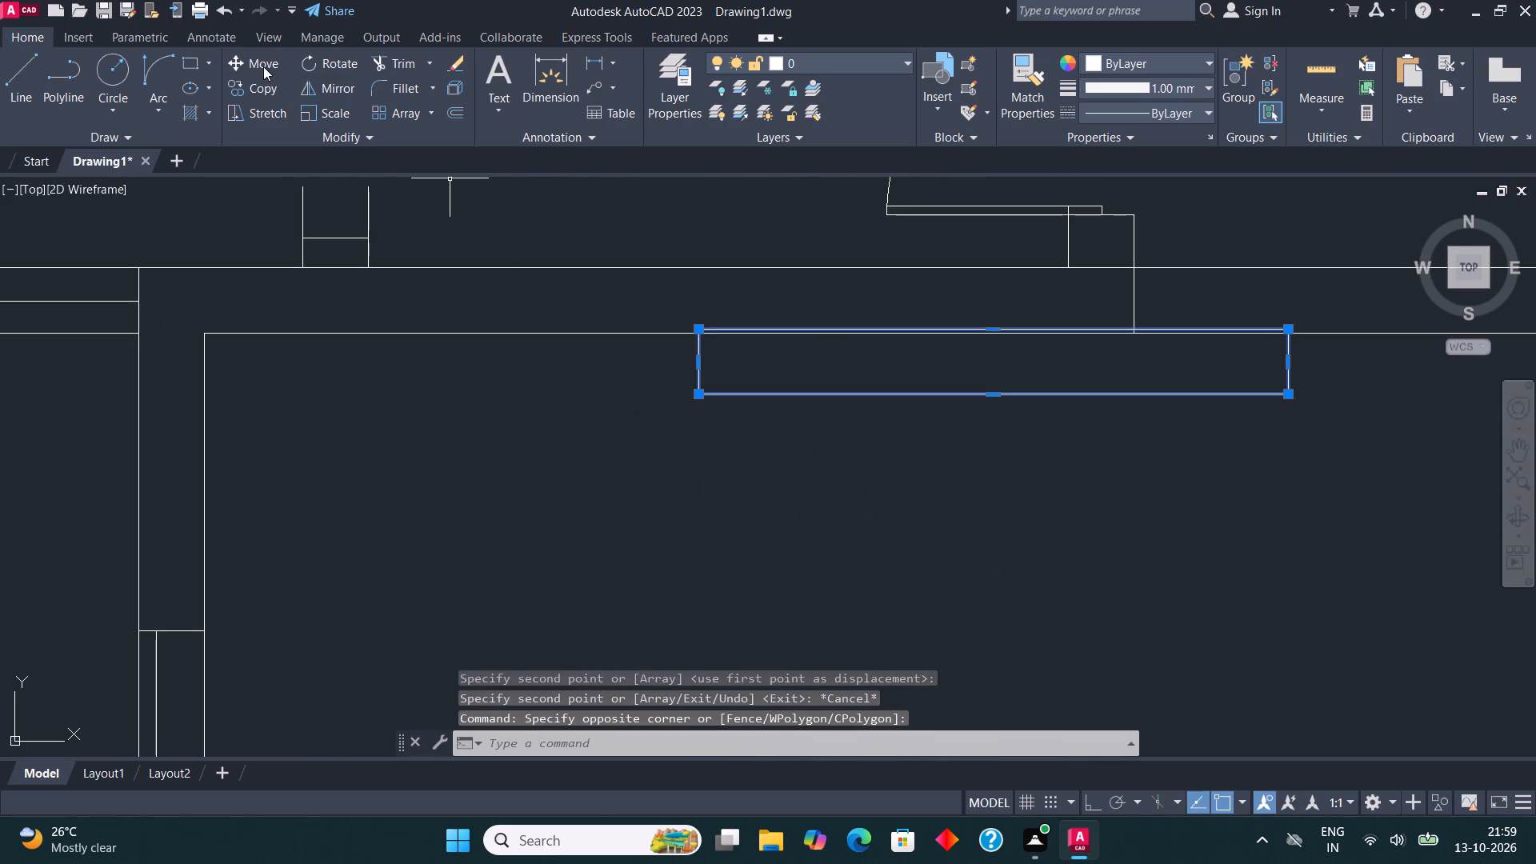
click(265, 61)
scroll(739, 342, up, 2)
click(627, 304)
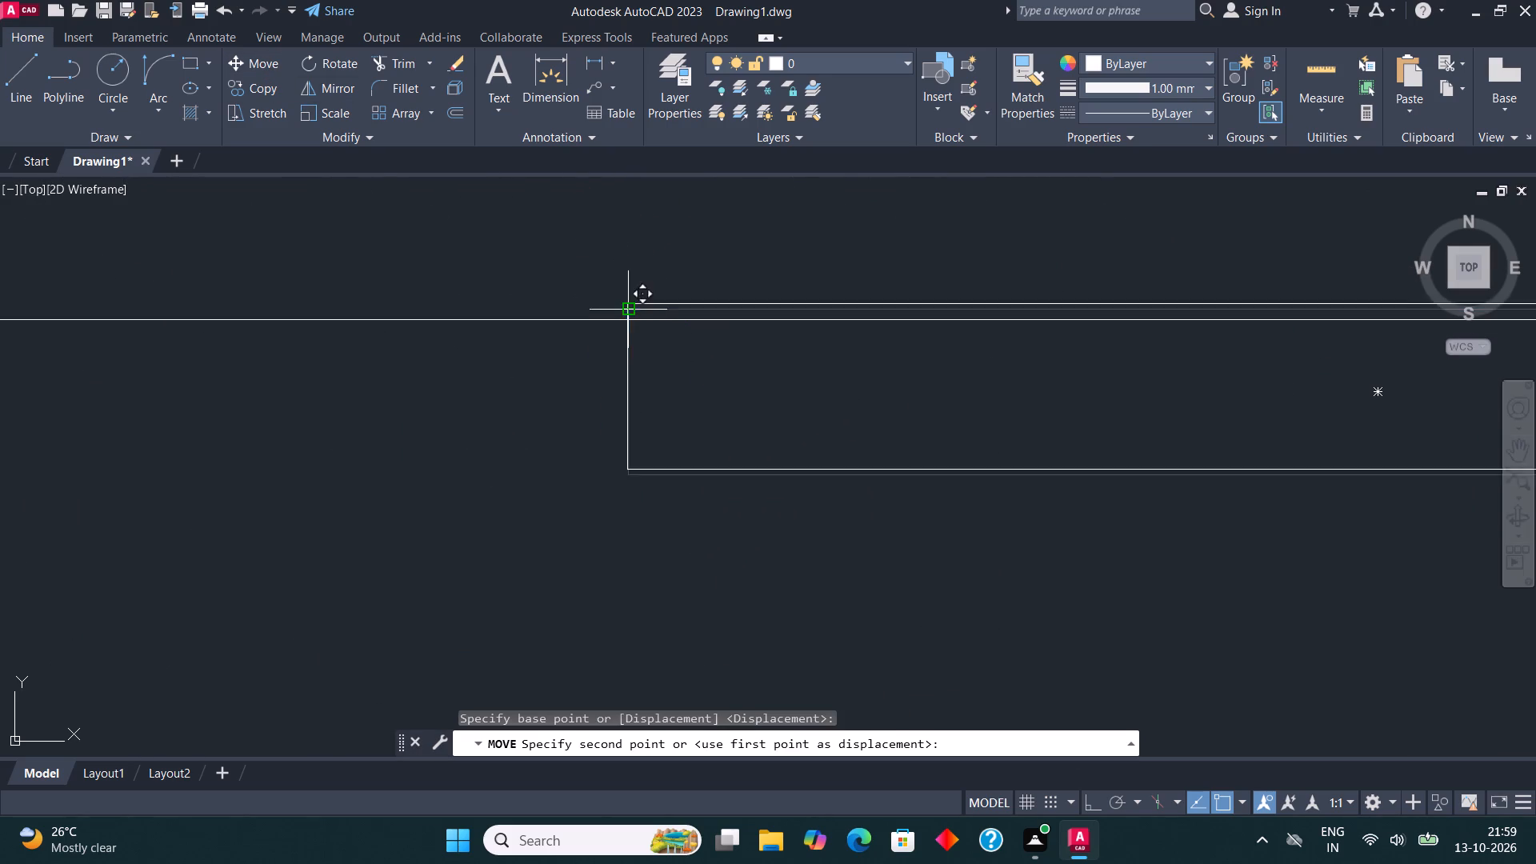
click(628, 326)
scroll(452, 357, down, 4)
key(Escape)
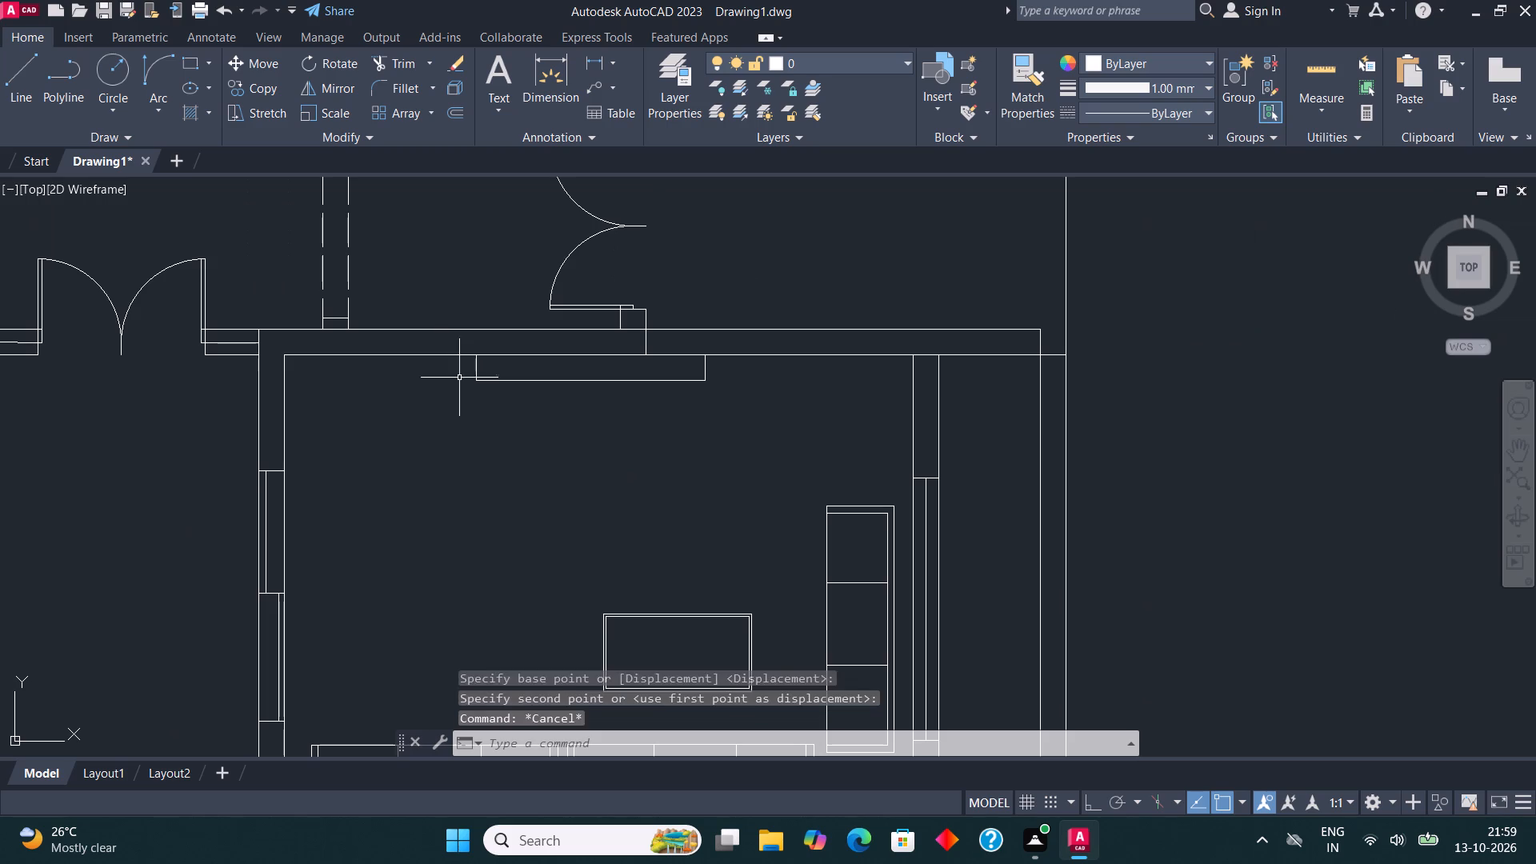
Draw a rectangle filling the junction of the east boundary wall and the south wall of the utility space east of the kitchen.
scroll(486, 405, down, 2)
middle_drag(711, 303, 669, 397)
scroll(690, 296, up, 3)
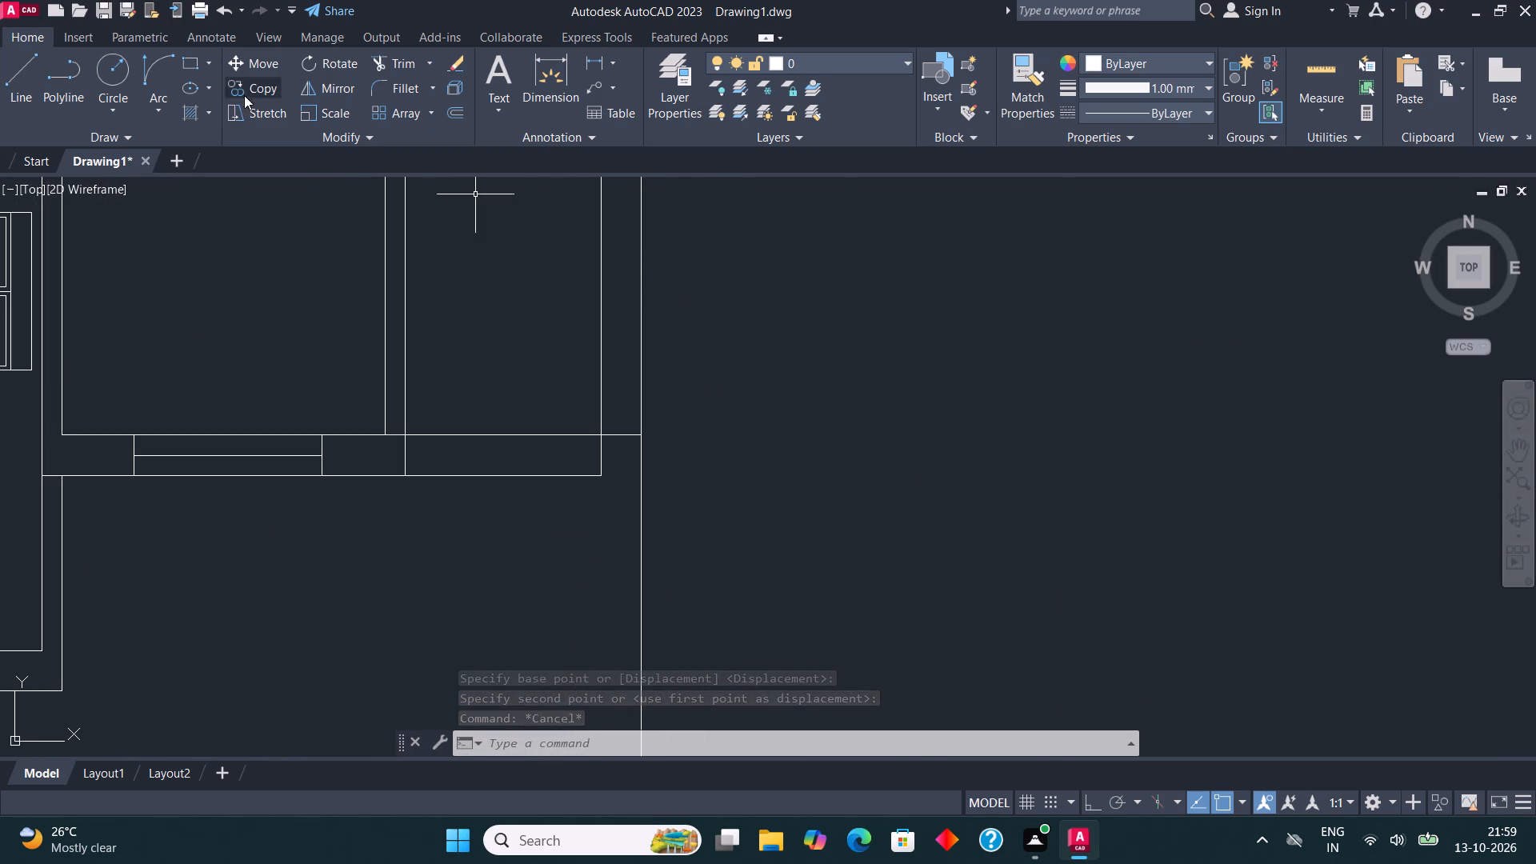
click(195, 63)
scroll(576, 445, up, 1)
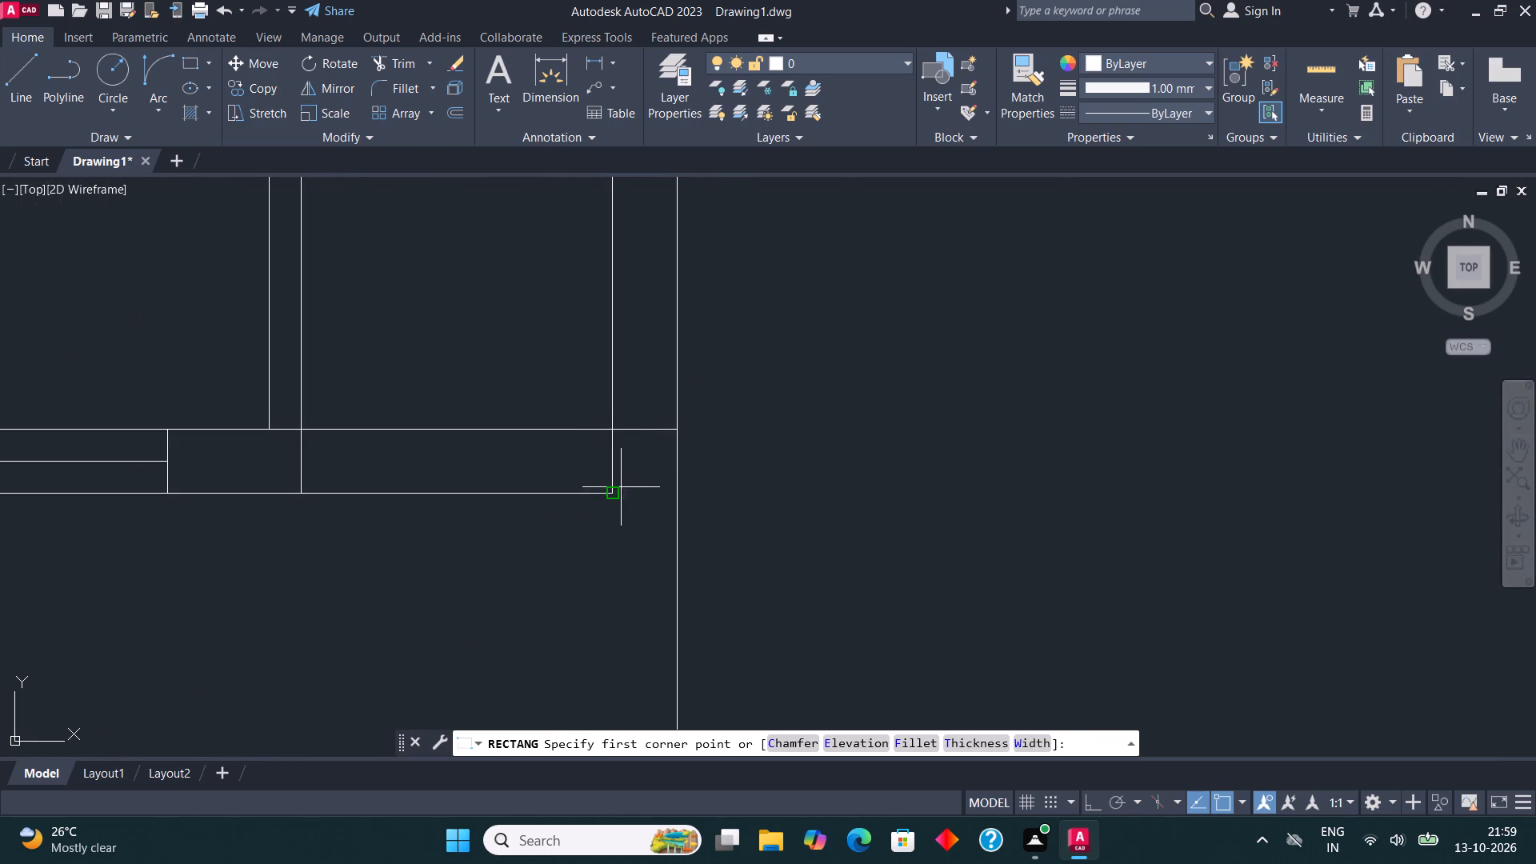
click(618, 494)
click(674, 429)
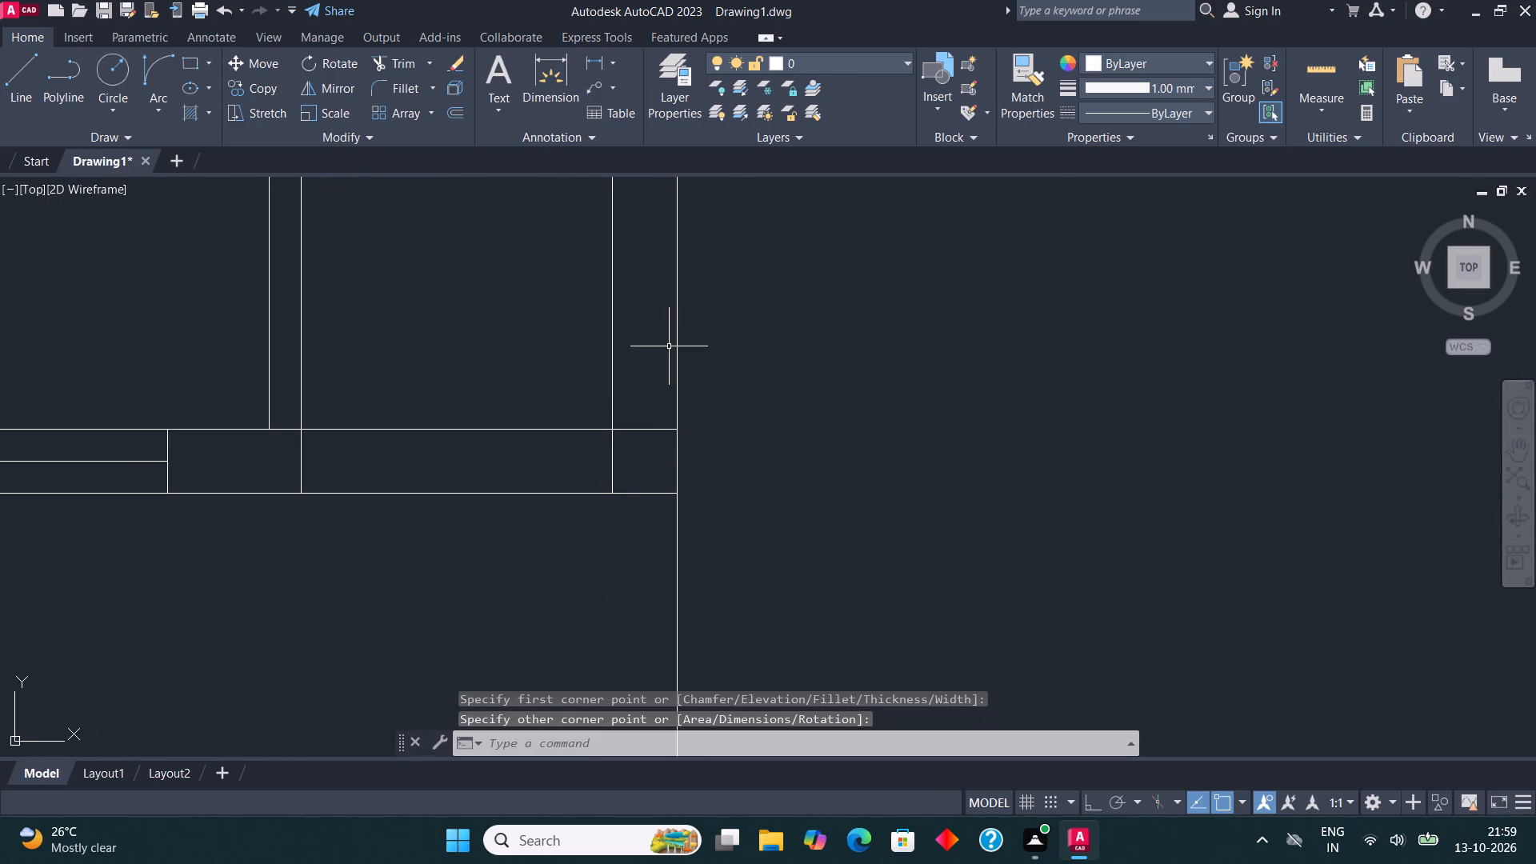
Stretch the junction rectangle's east side outward about 3 inches and its south side down about 1 inch.
scroll(669, 343, down, 2)
scroll(666, 390, up, 2)
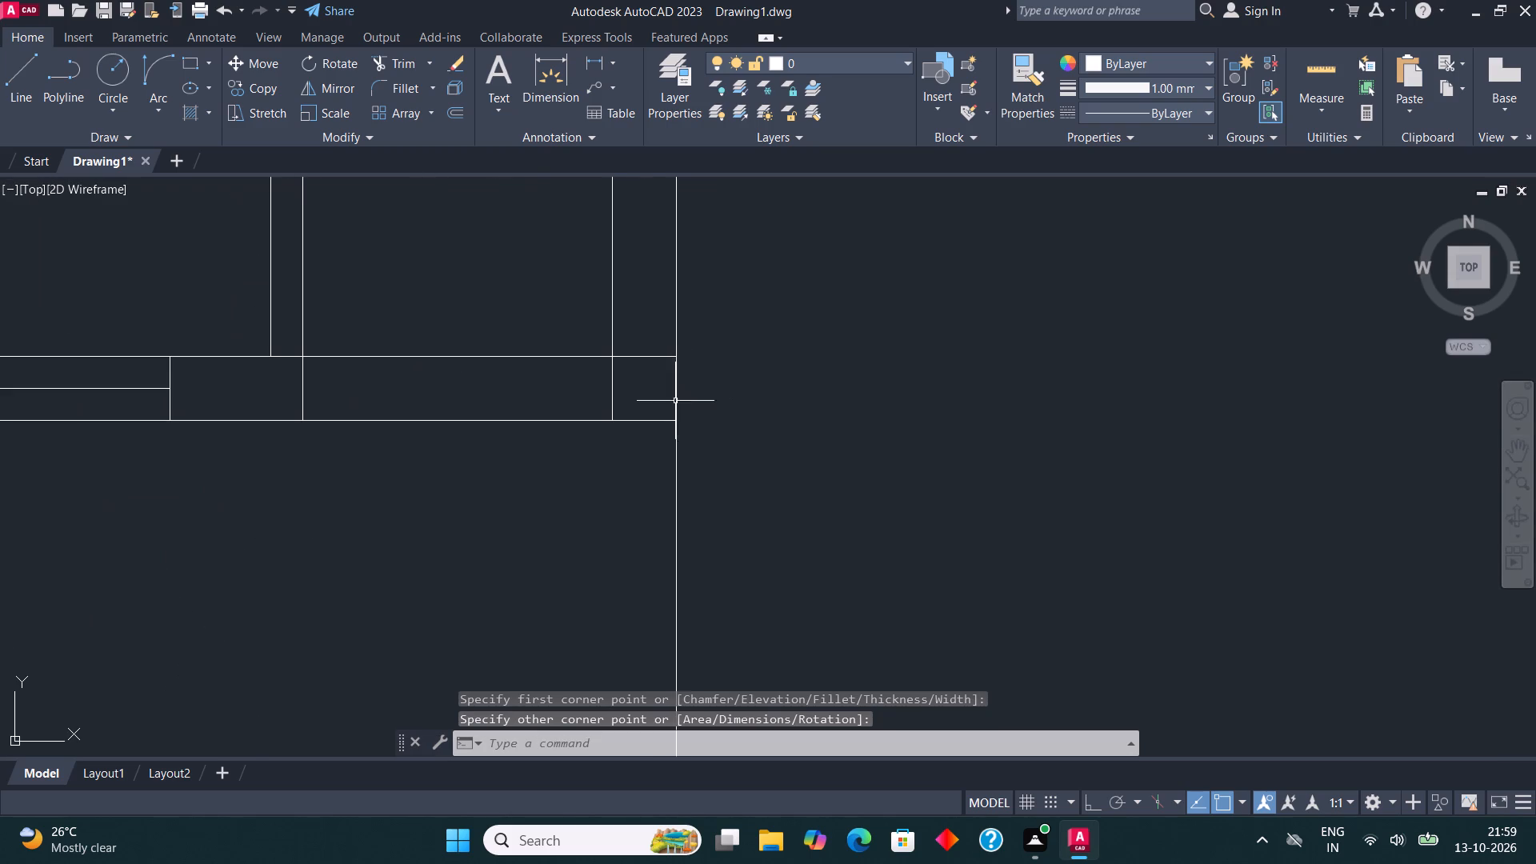
click(660, 418)
scroll(666, 399, up, 2)
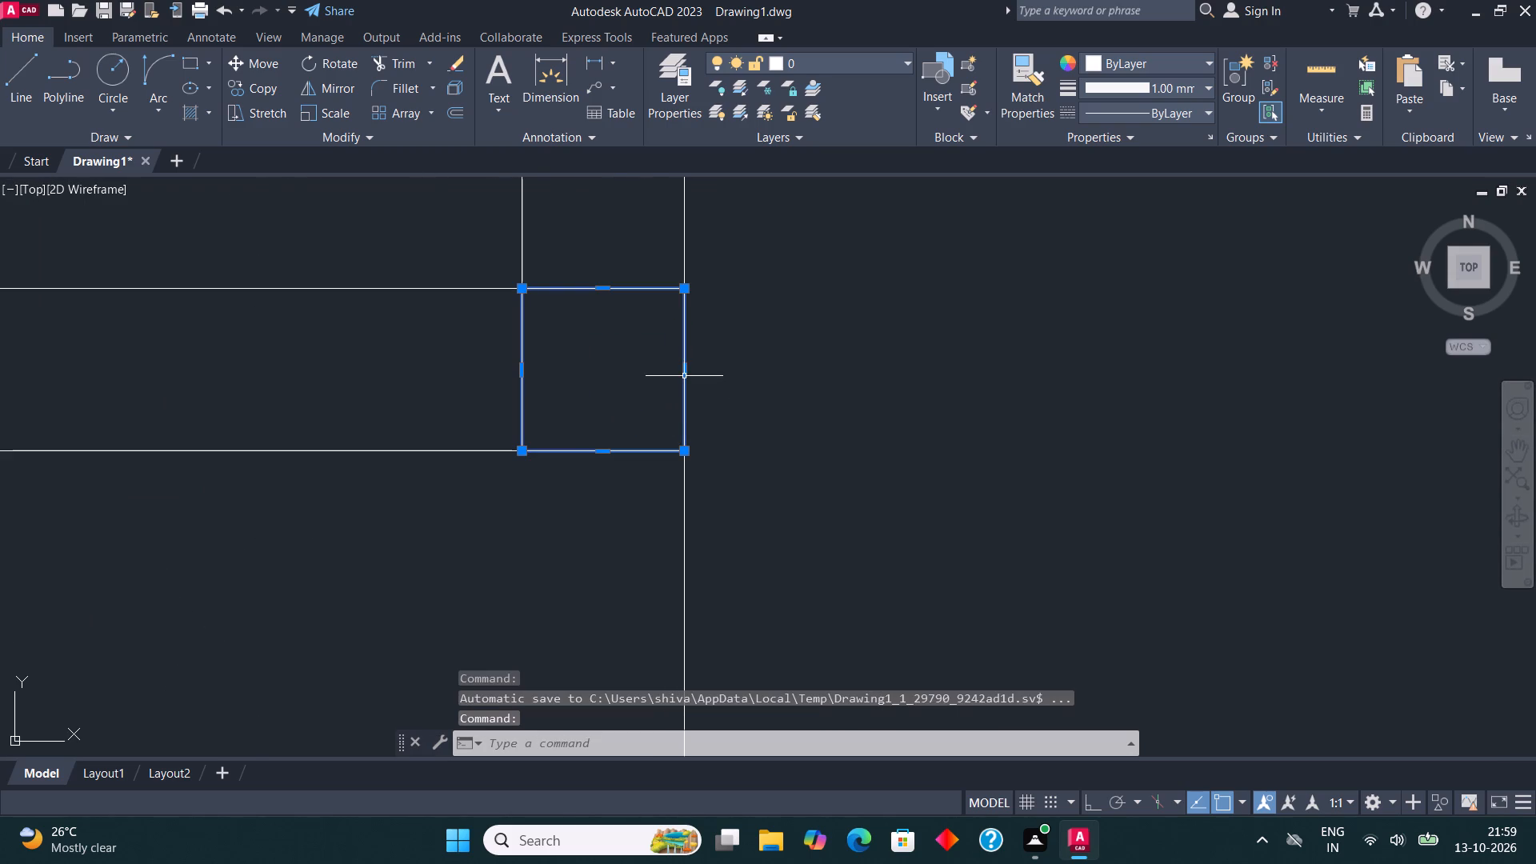
click(686, 374)
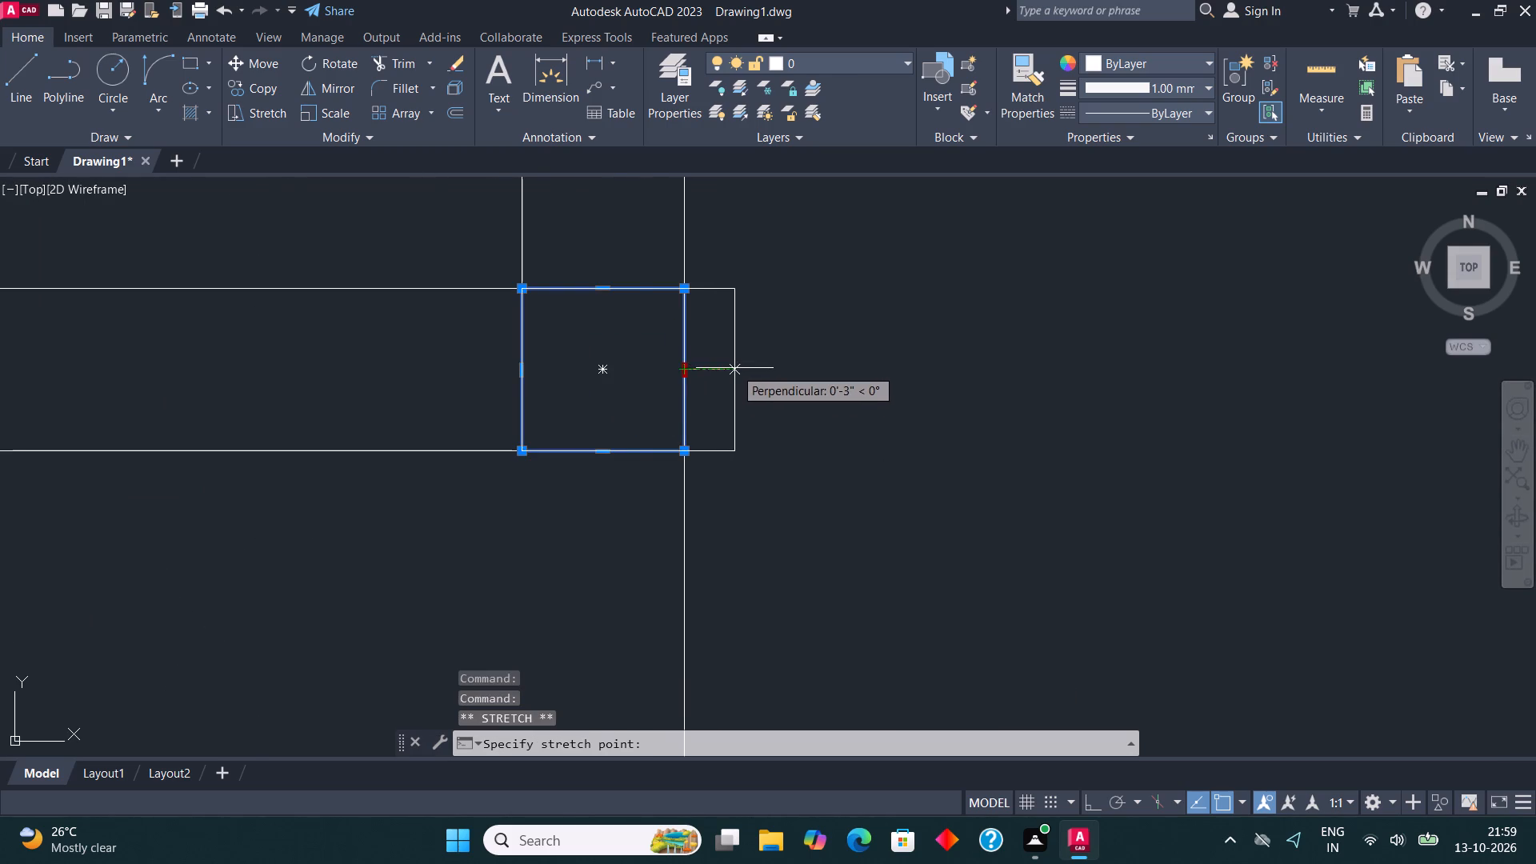
click(737, 368)
click(630, 446)
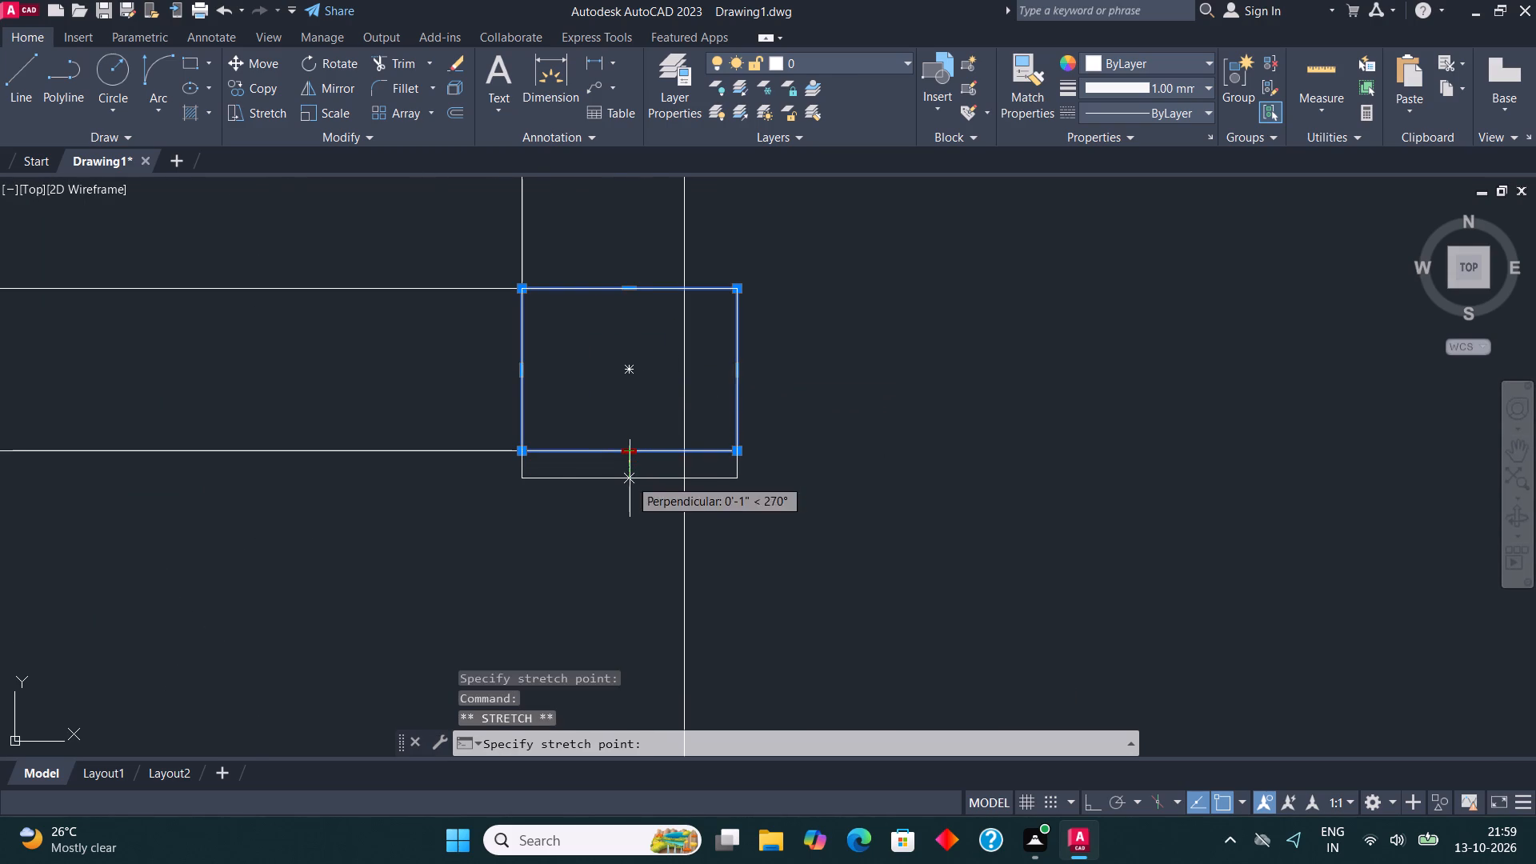
click(630, 478)
key(Escape)
click(622, 292)
click(611, 275)
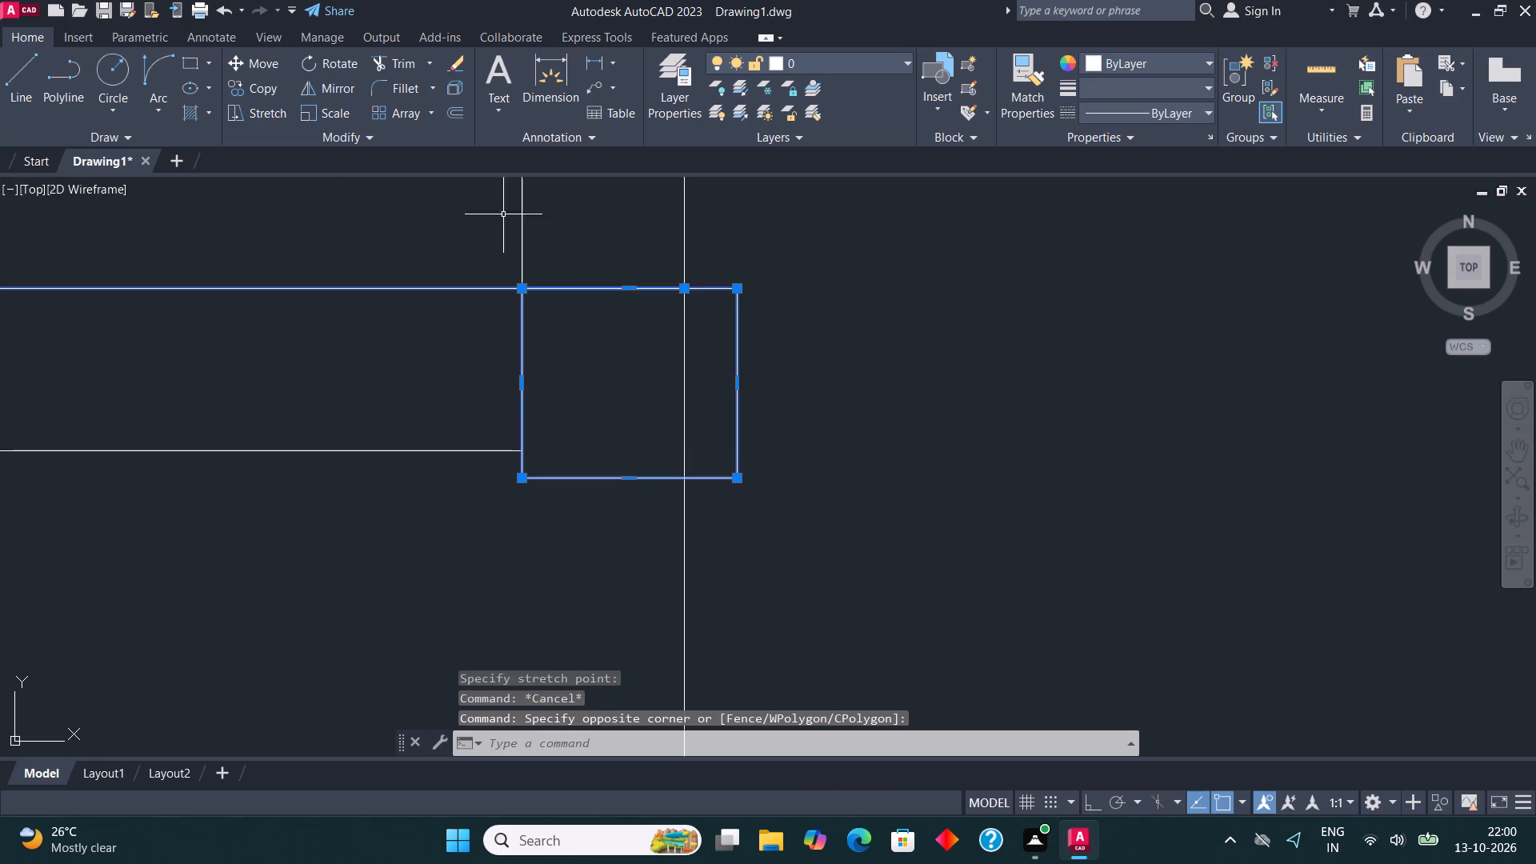
key(Escape)
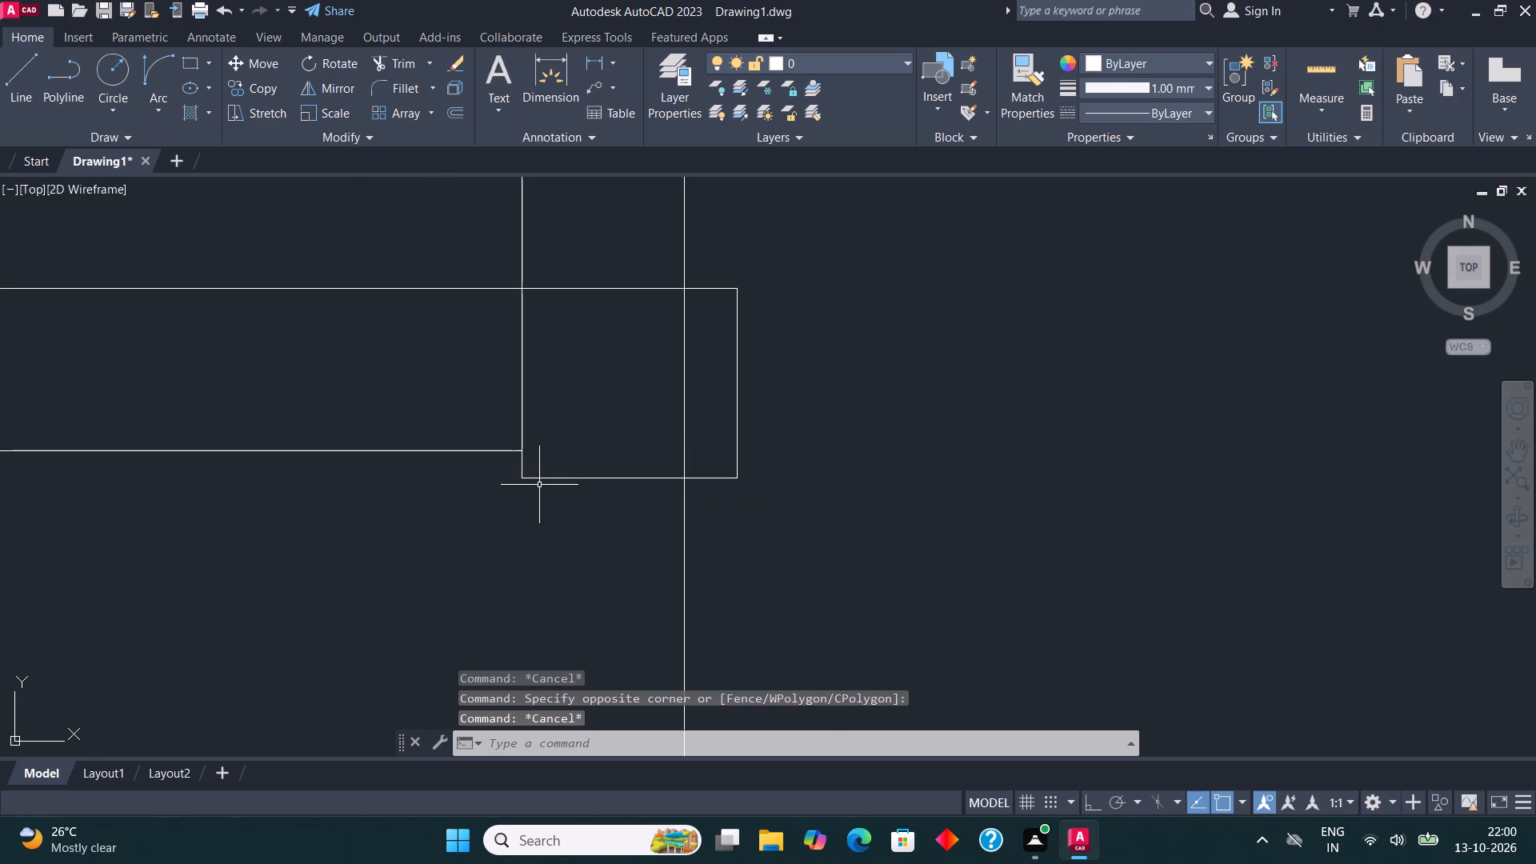
Copy the junction rectangle to where the east boundary wall meets the north wall of the room above the stairs.
click(539, 485)
click(530, 470)
click(263, 86)
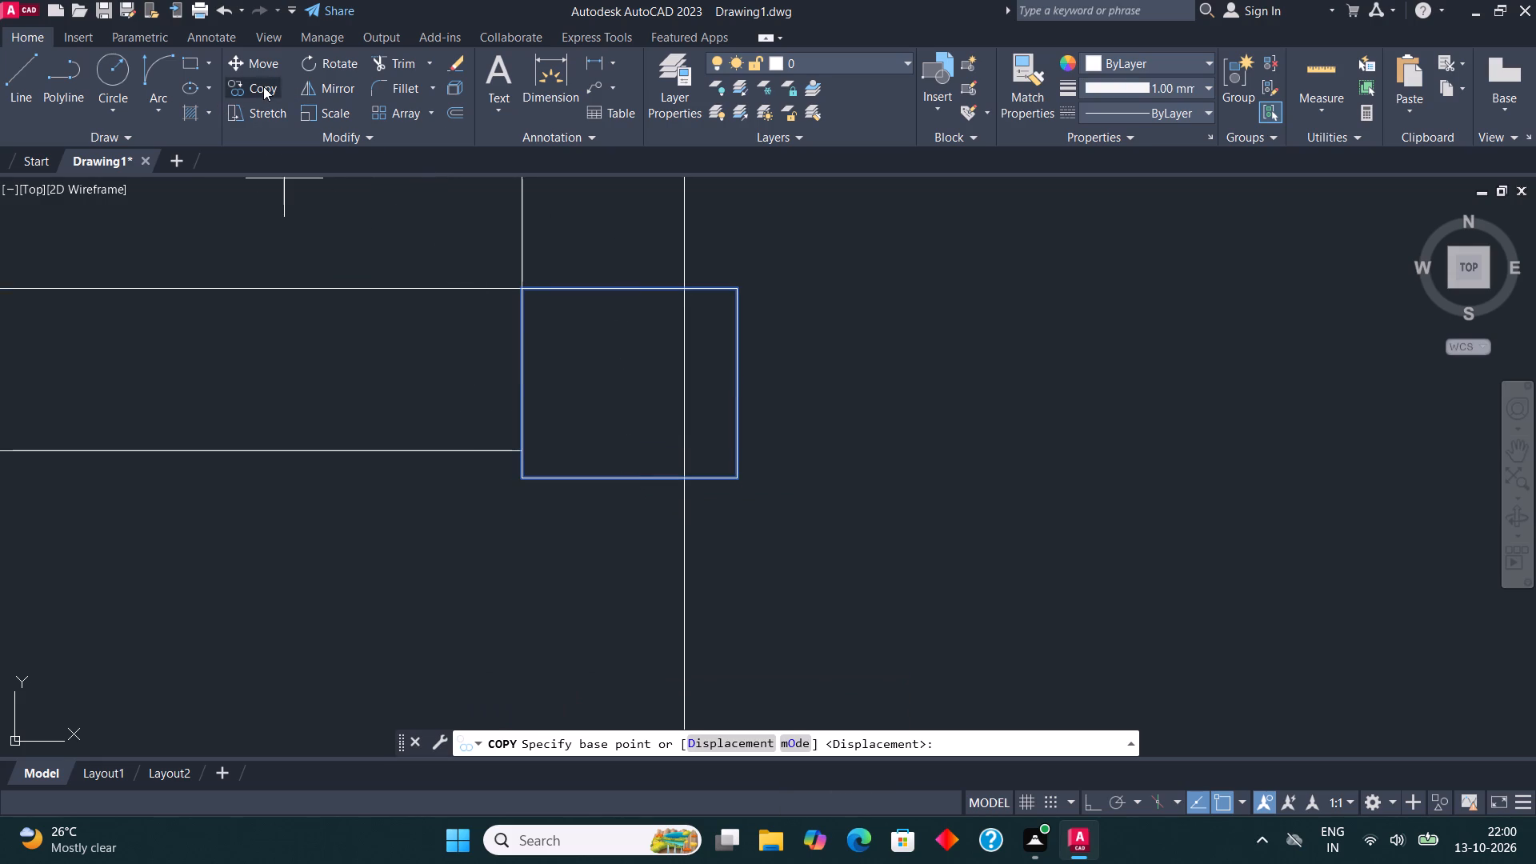
click(522, 470)
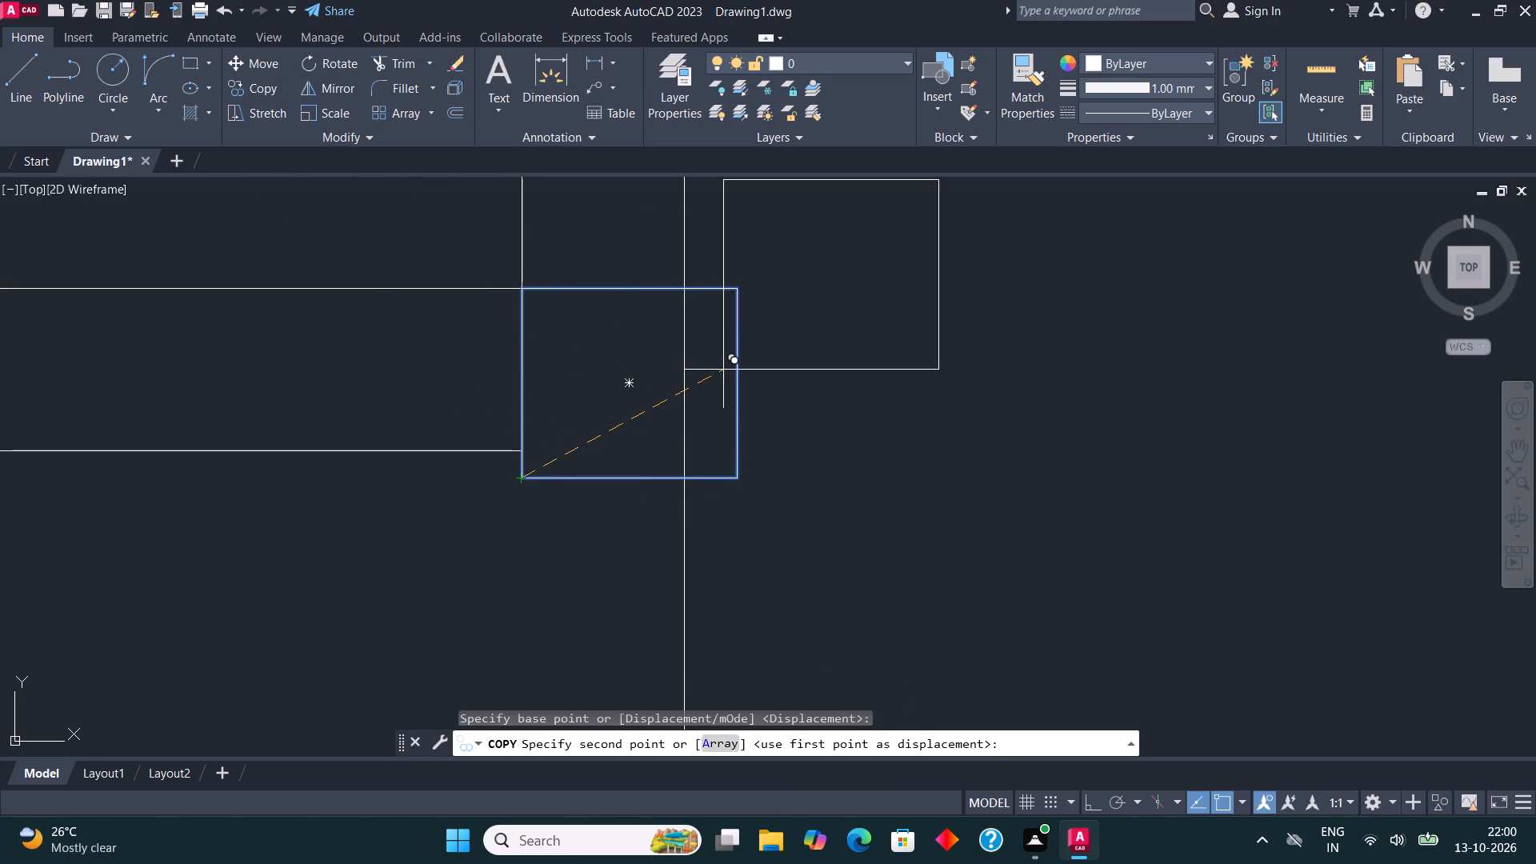
scroll(727, 369, down, 5)
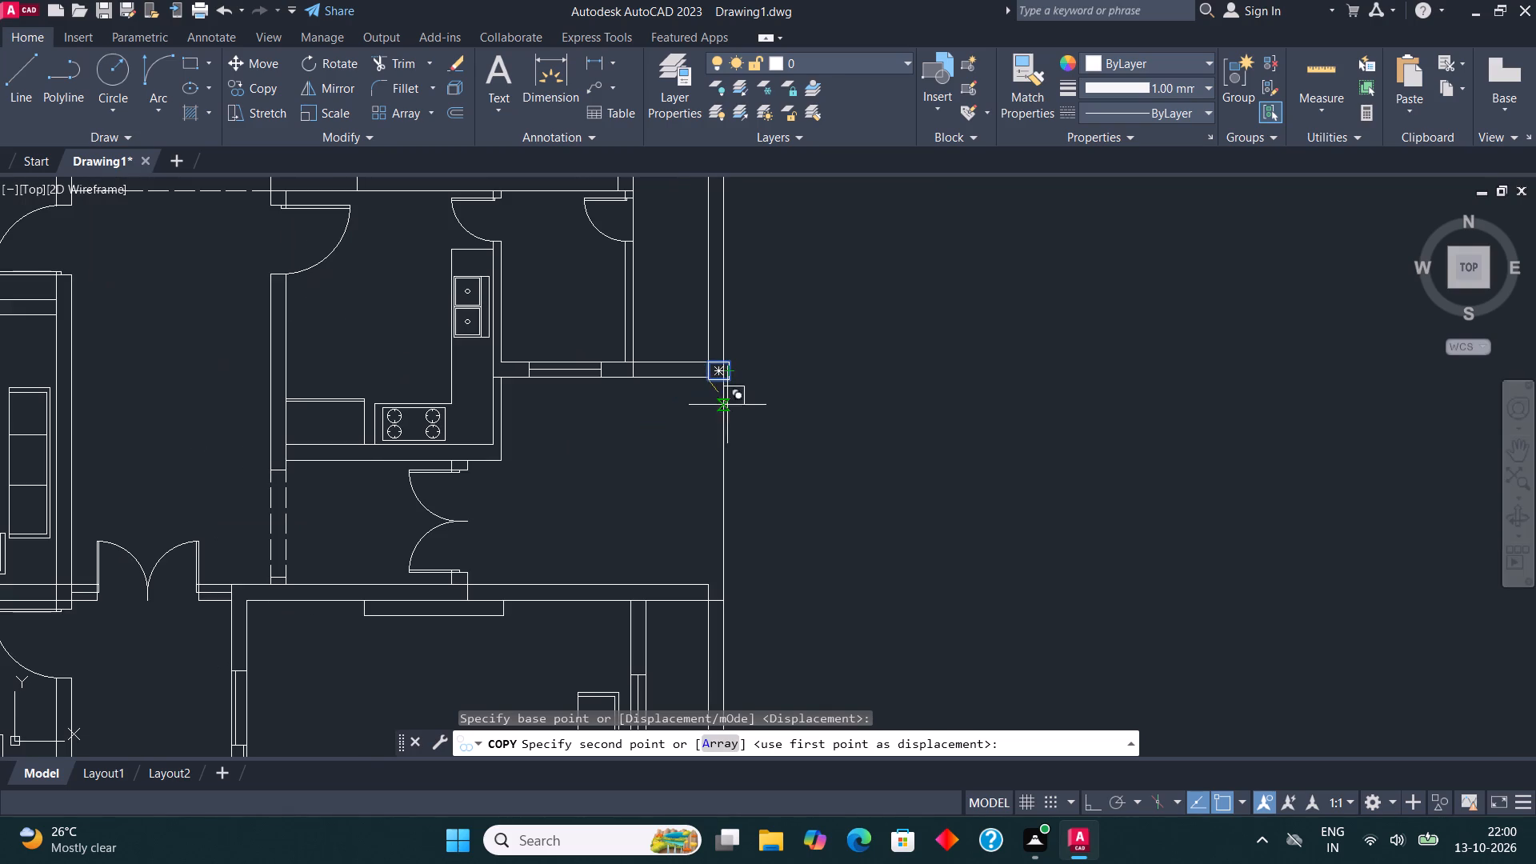
scroll(718, 598, up, 3)
click(662, 606)
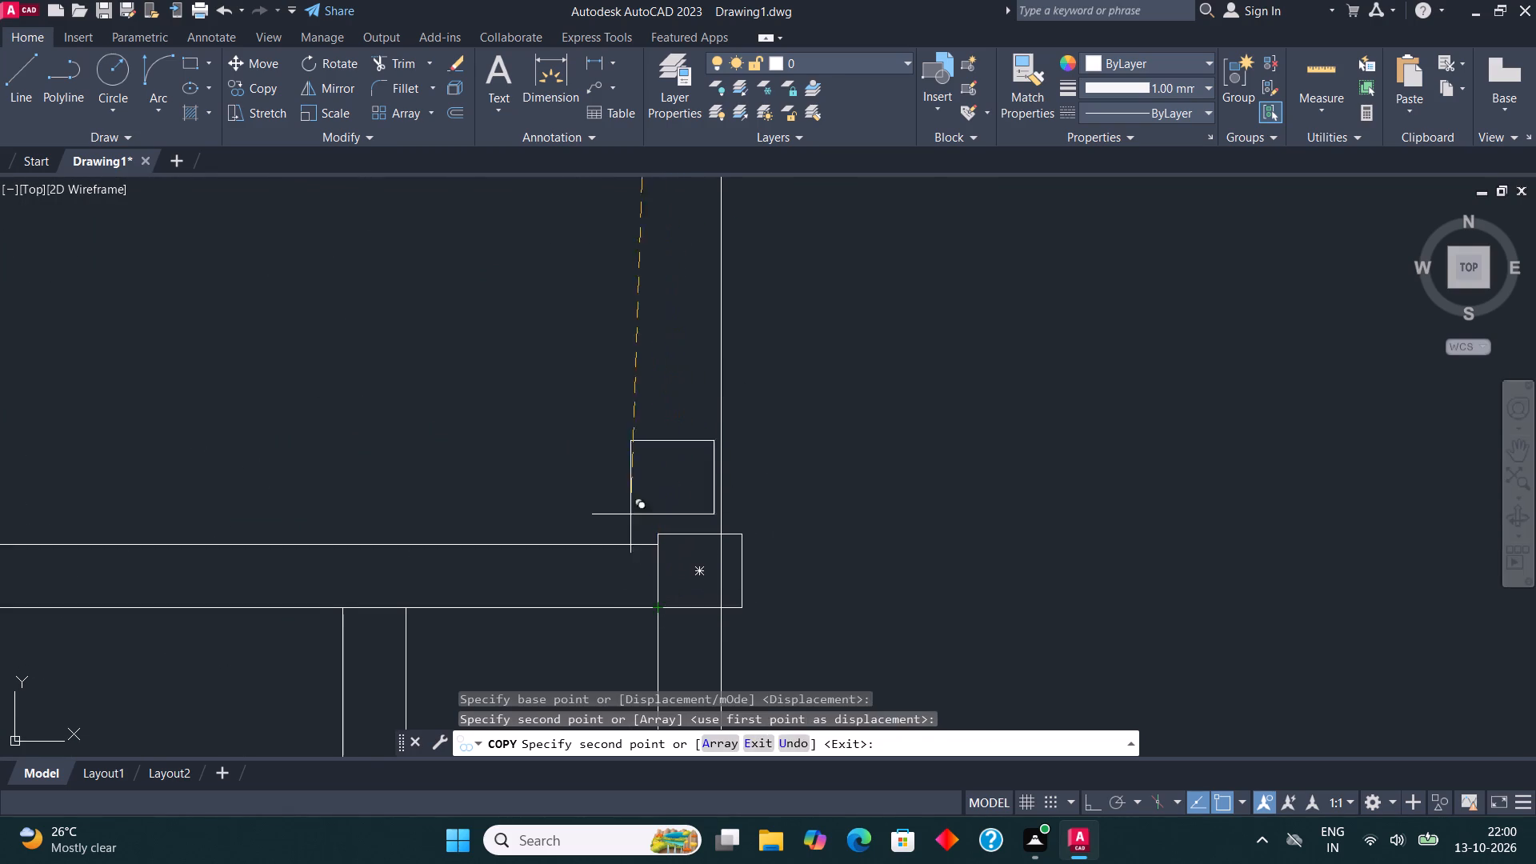
key(Escape)
Trim away the boundary wall's outer line where it runs through the two junction rectangles.
scroll(625, 477, down, 2)
middle_drag(650, 443, 667, 584)
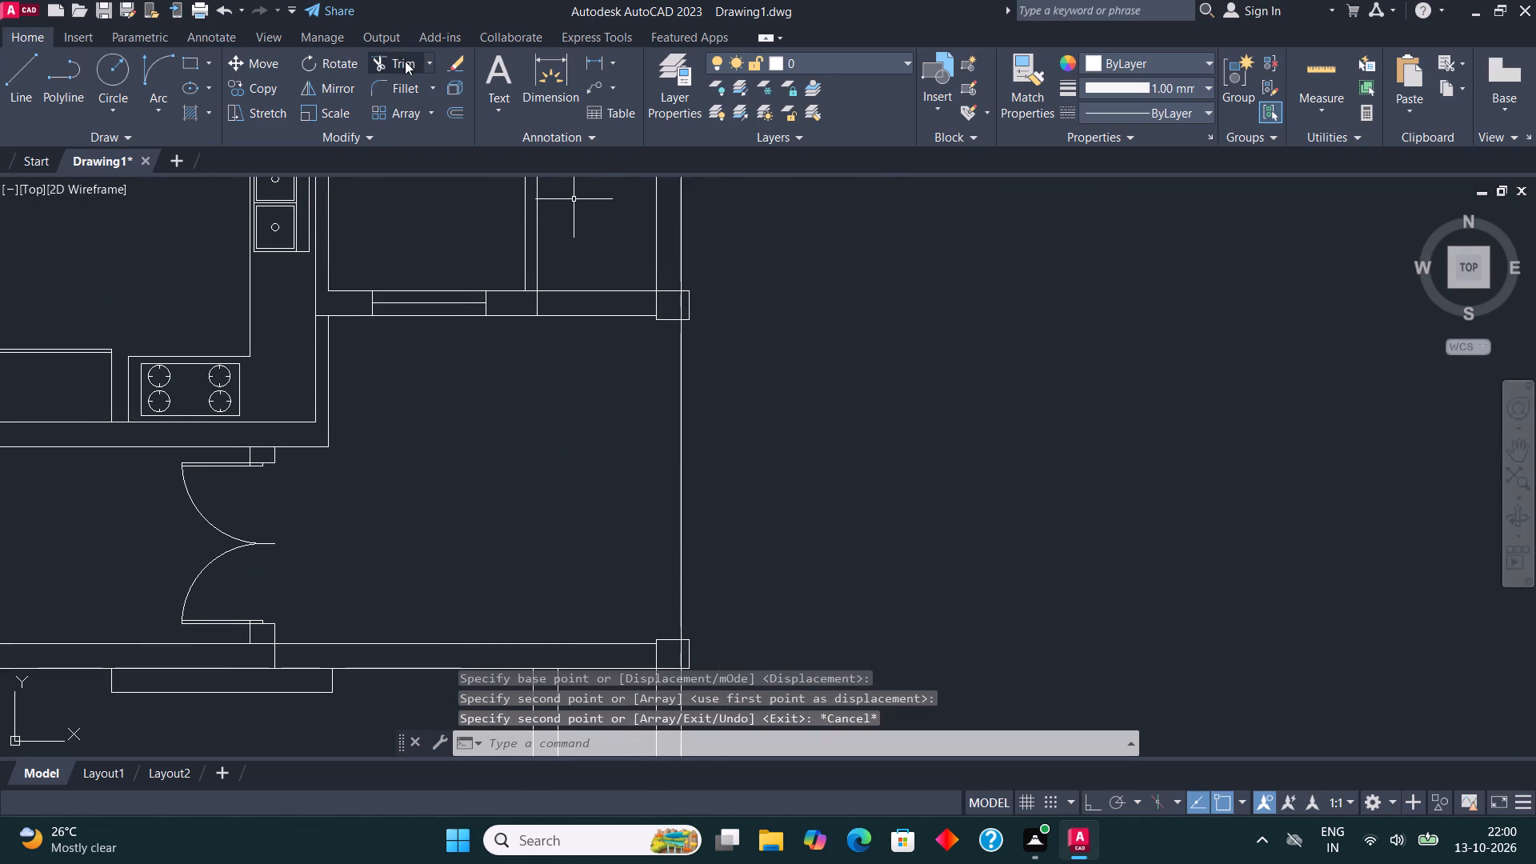
click(405, 61)
click(681, 305)
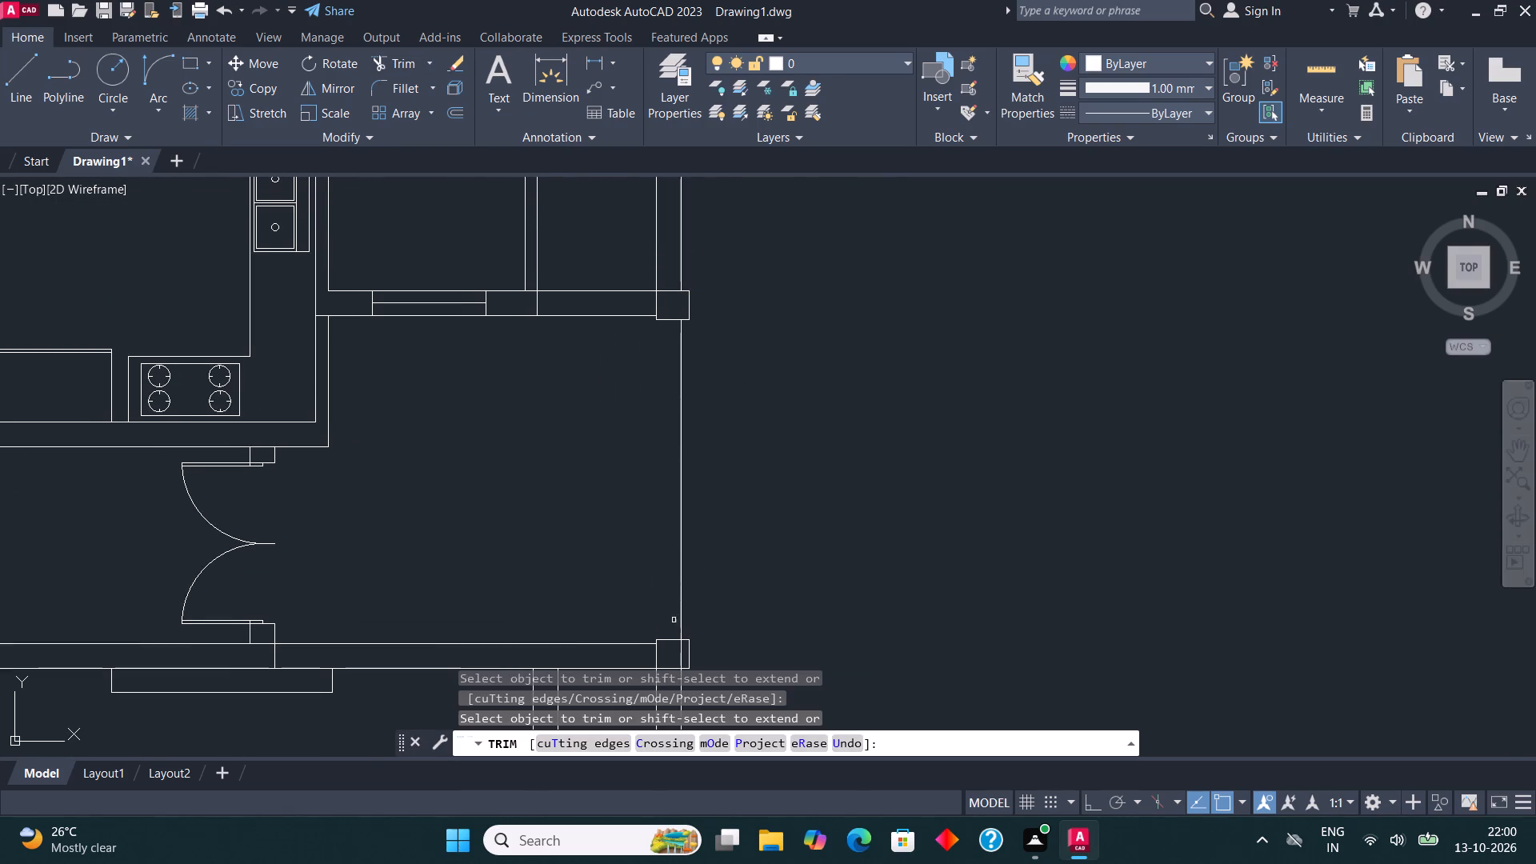
click(680, 656)
key(Escape)
With Ortho on, draw a short horizontal line crossing both lines of the east boundary wall beside the northeast bedroom's bed.
scroll(779, 432, down, 2)
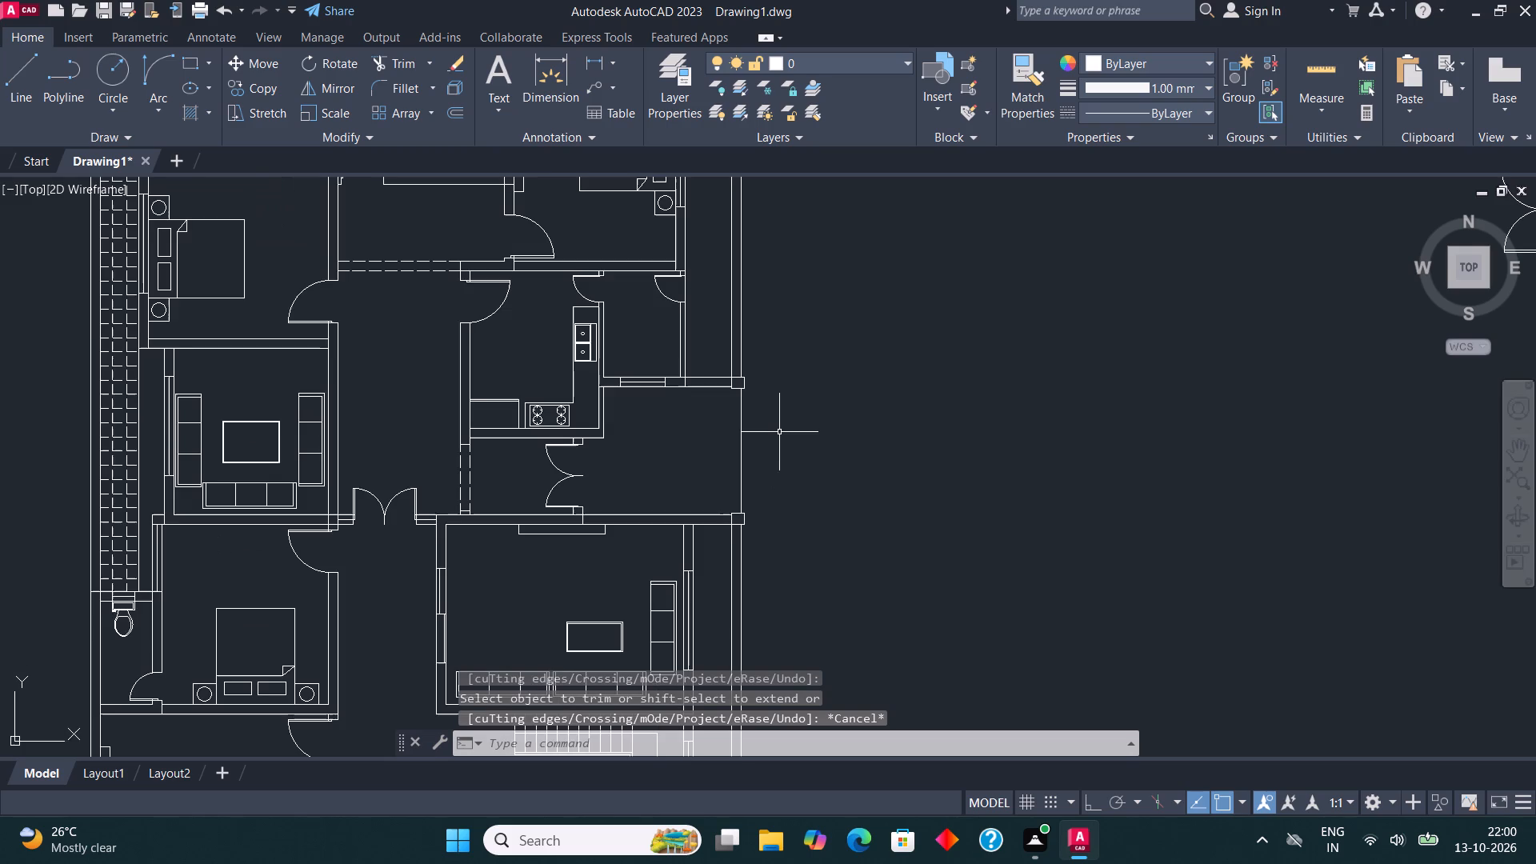
scroll(744, 511, down, 1)
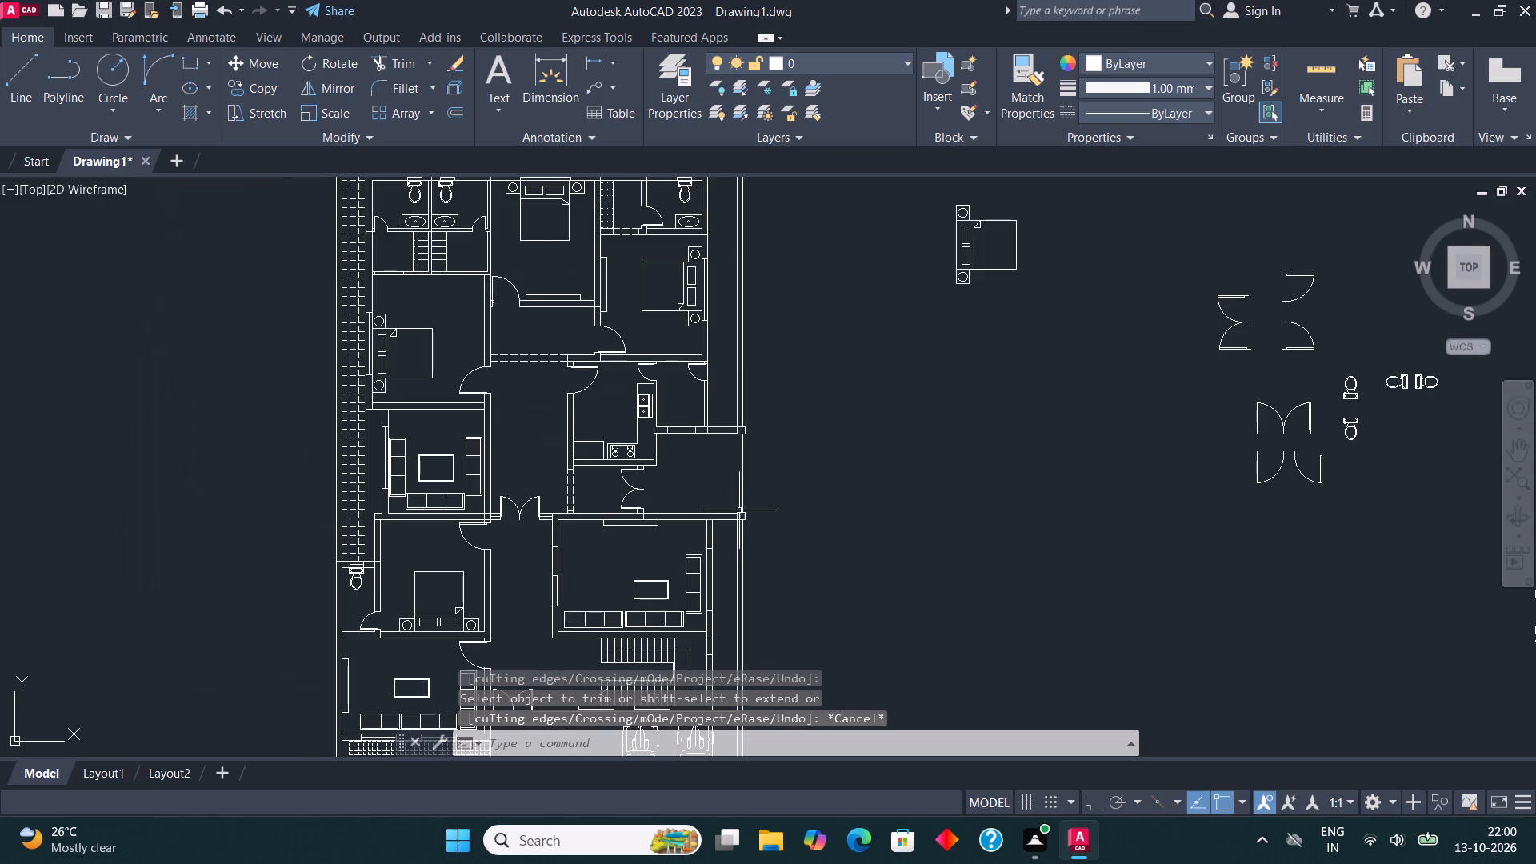
middle_drag(740, 231, 722, 434)
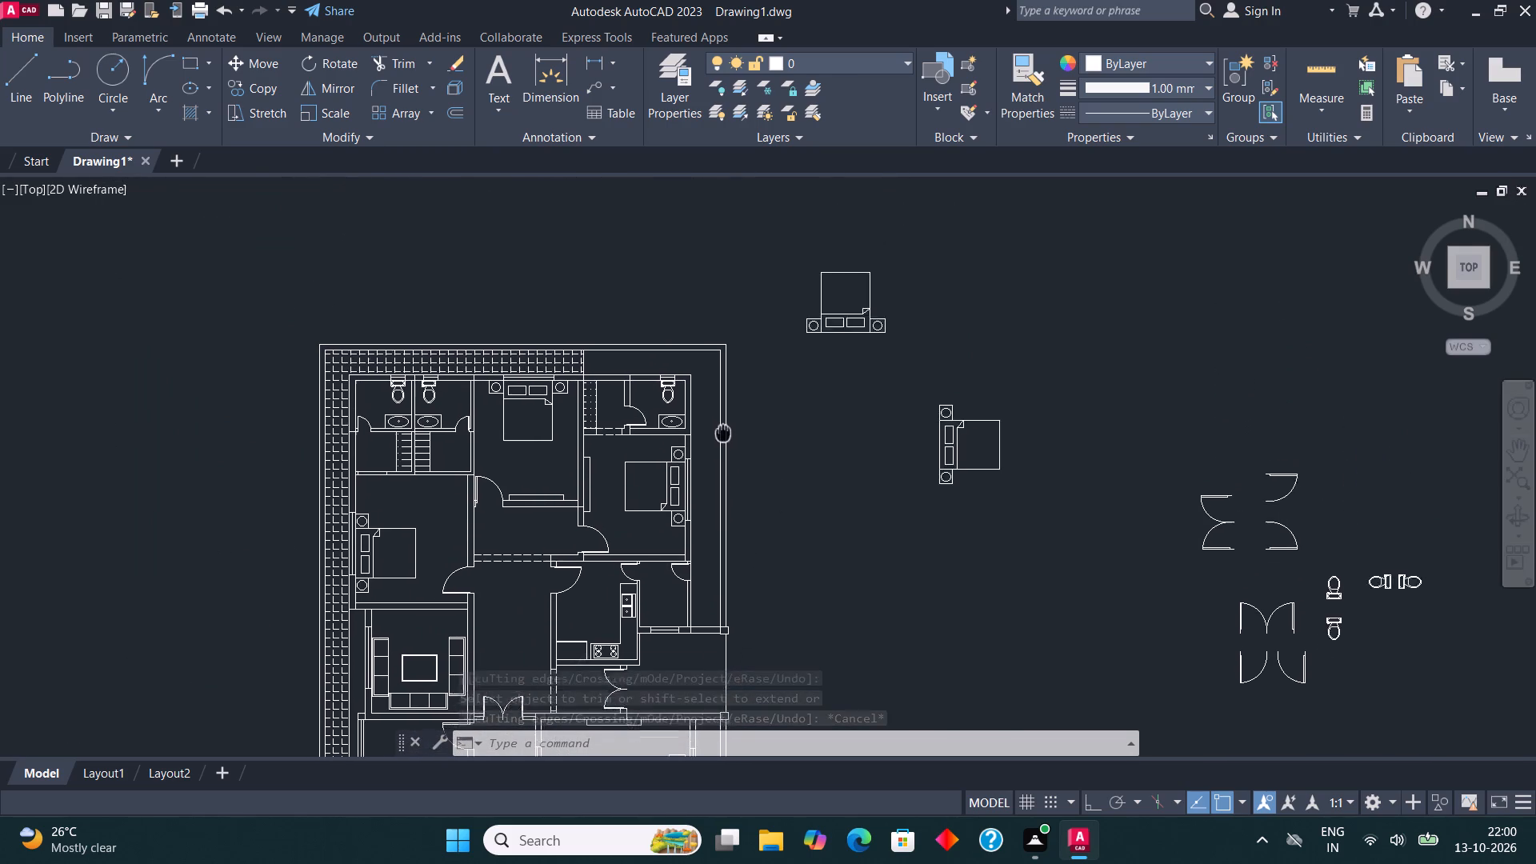
middle_drag(722, 434, 715, 450)
click(28, 74)
scroll(722, 497, up, 3)
click(619, 427)
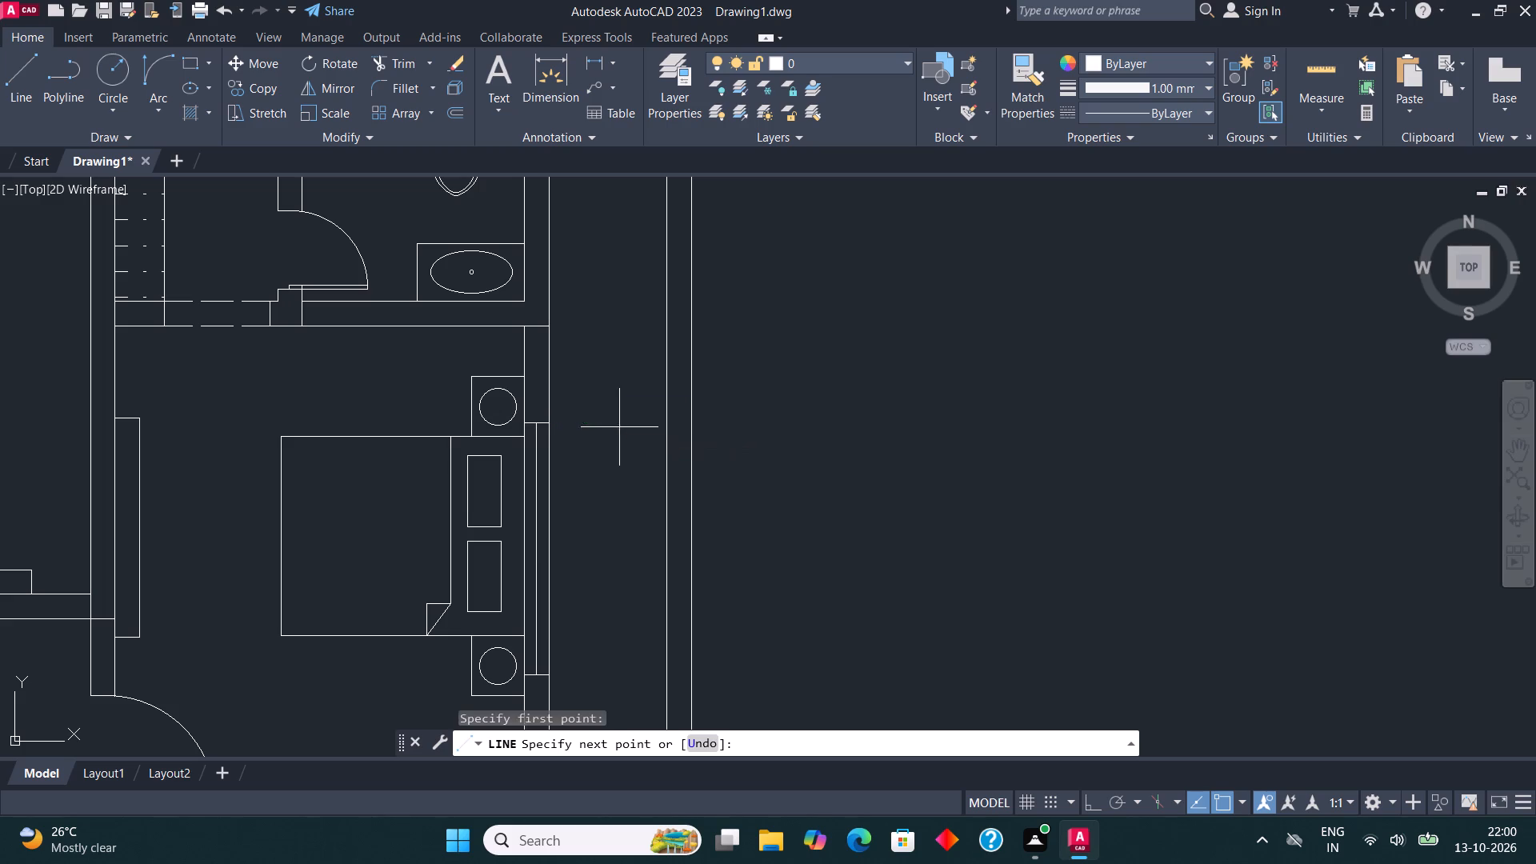
click(758, 413)
key(ctrl+z)
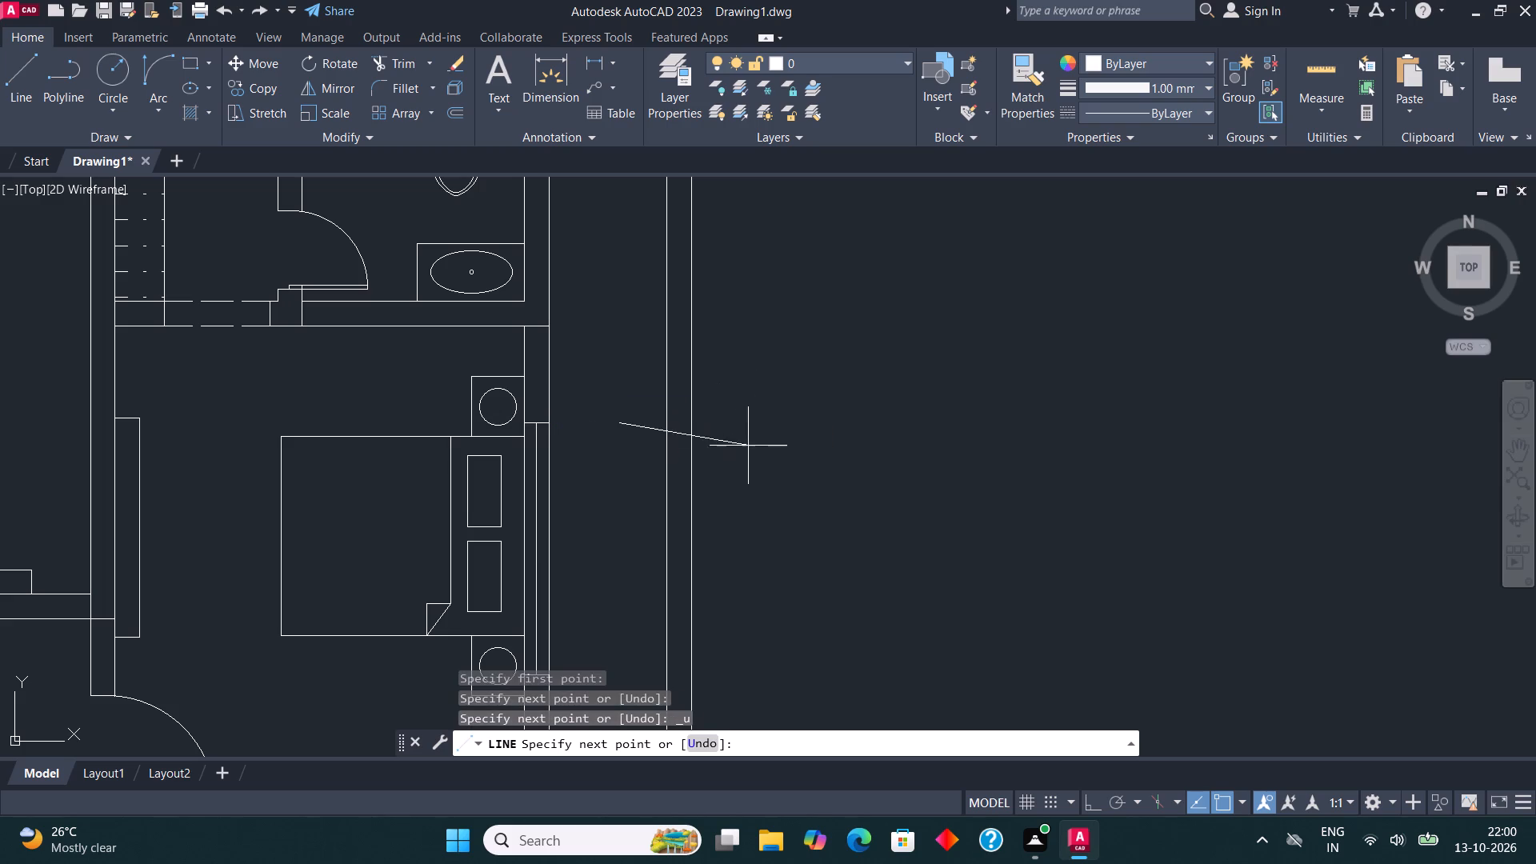
key(F7)
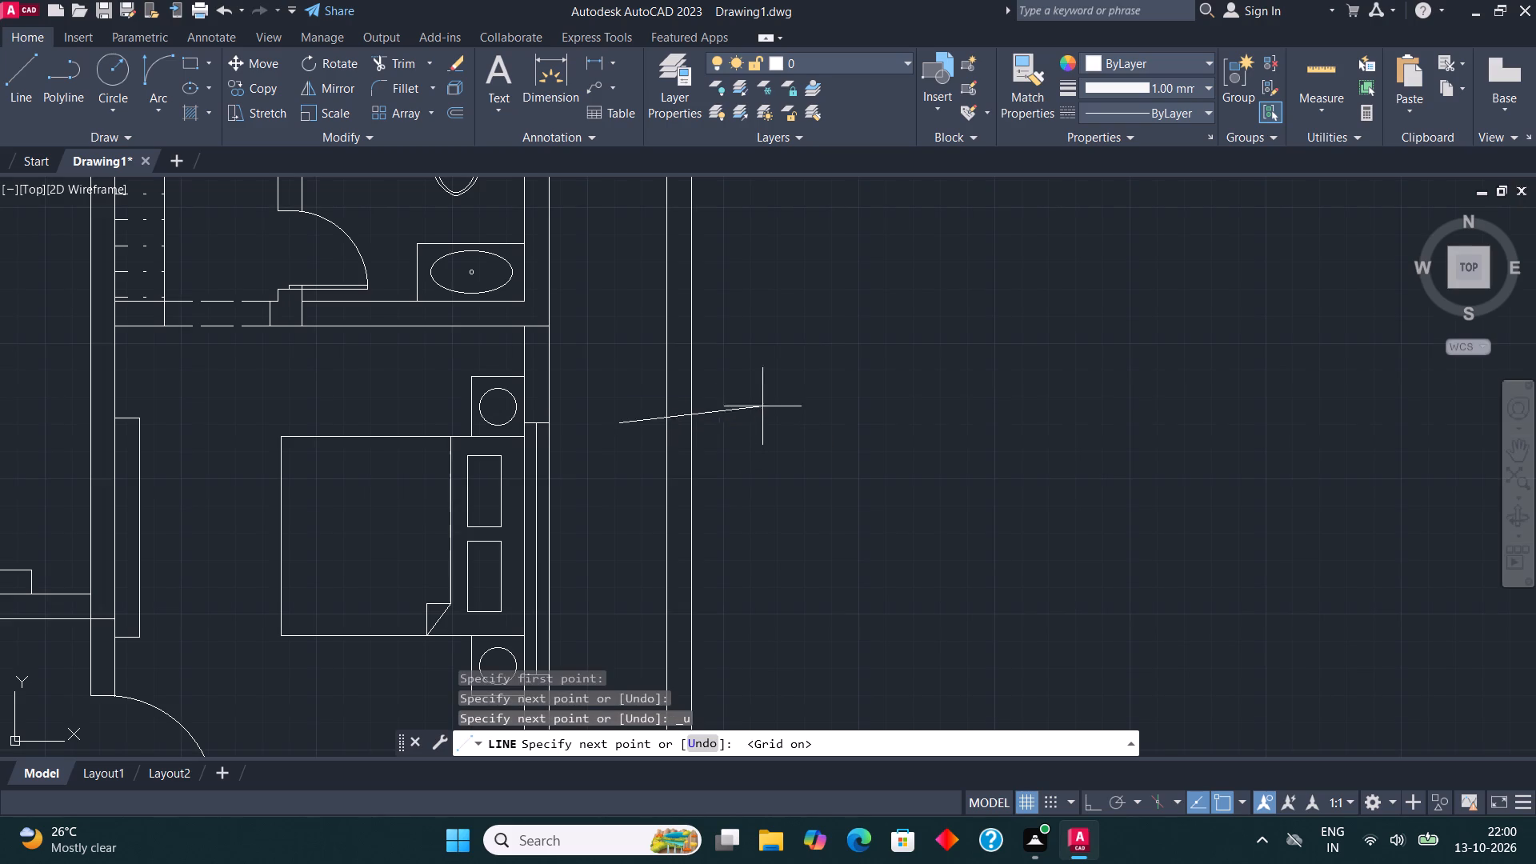
key(F8)
click(754, 418)
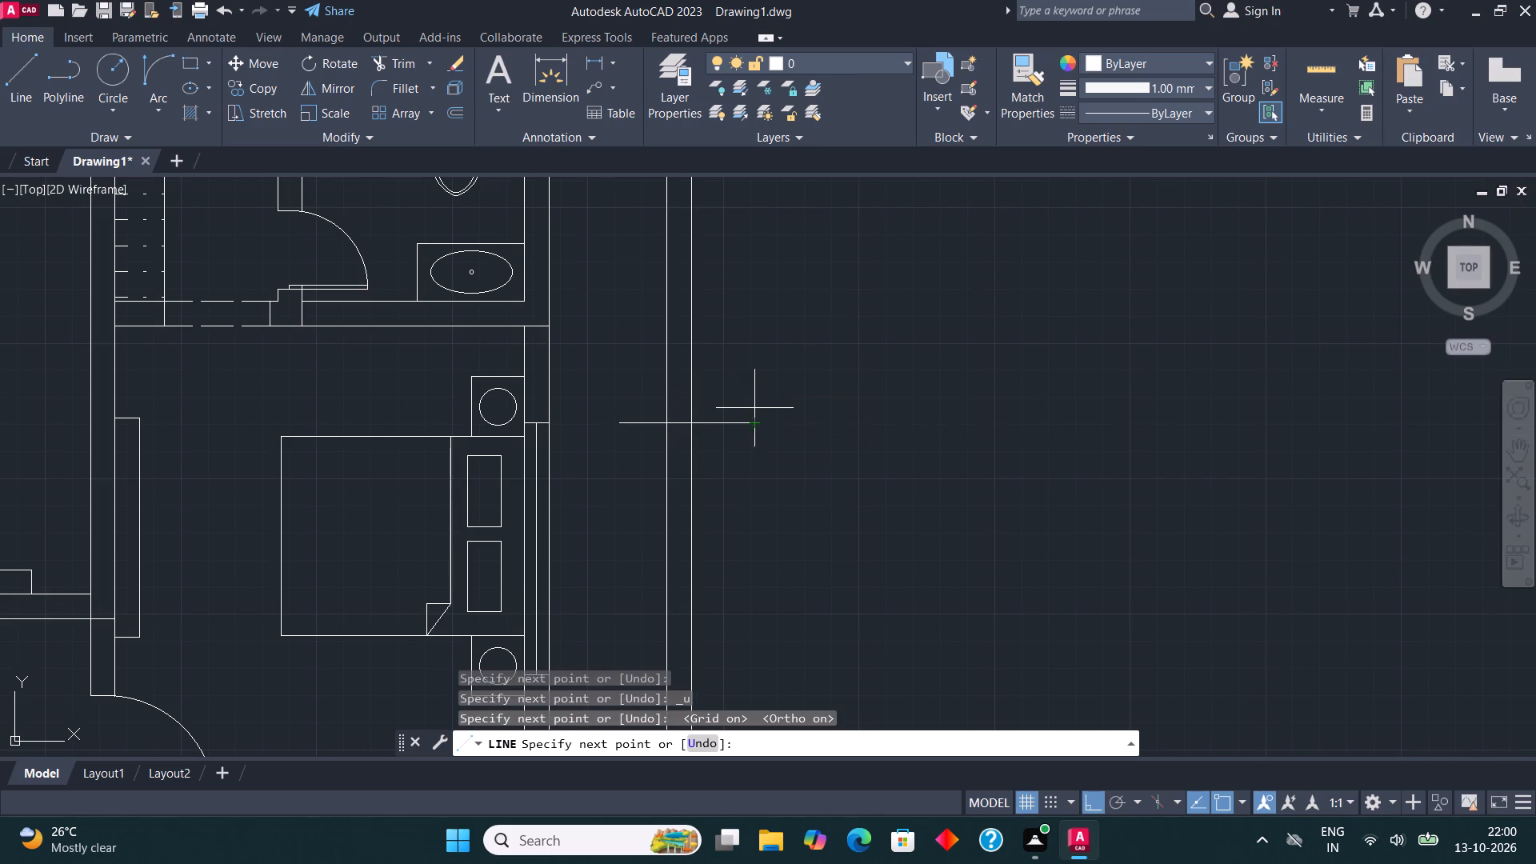
Trim the crossing line's overhanging ends so it spans only the thickness of the boundary wall.
click(410, 58)
drag(656, 409, 656, 417)
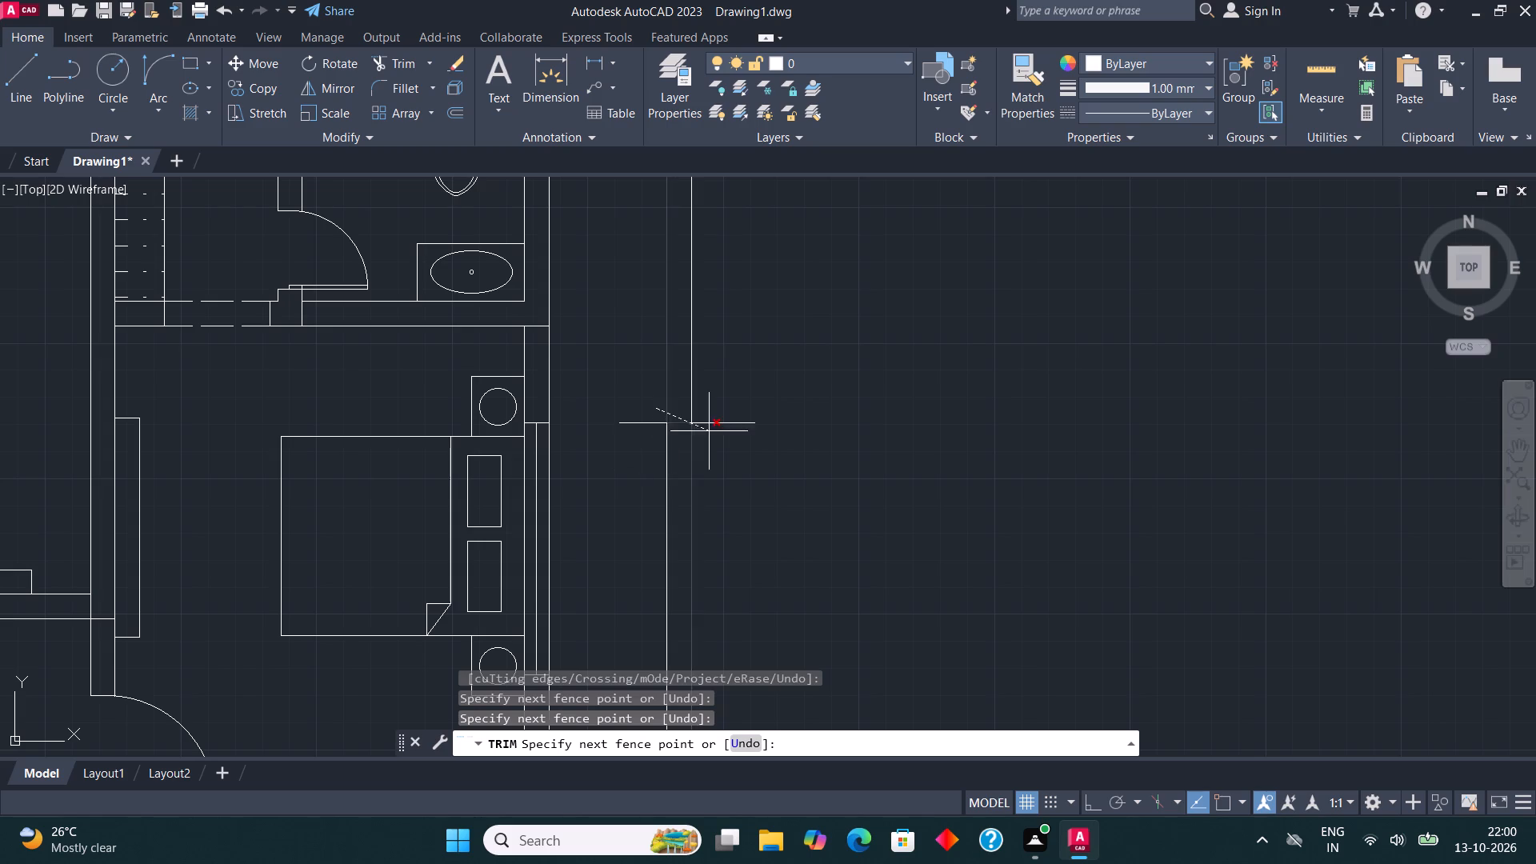
click(626, 449)
click(754, 445)
click(740, 378)
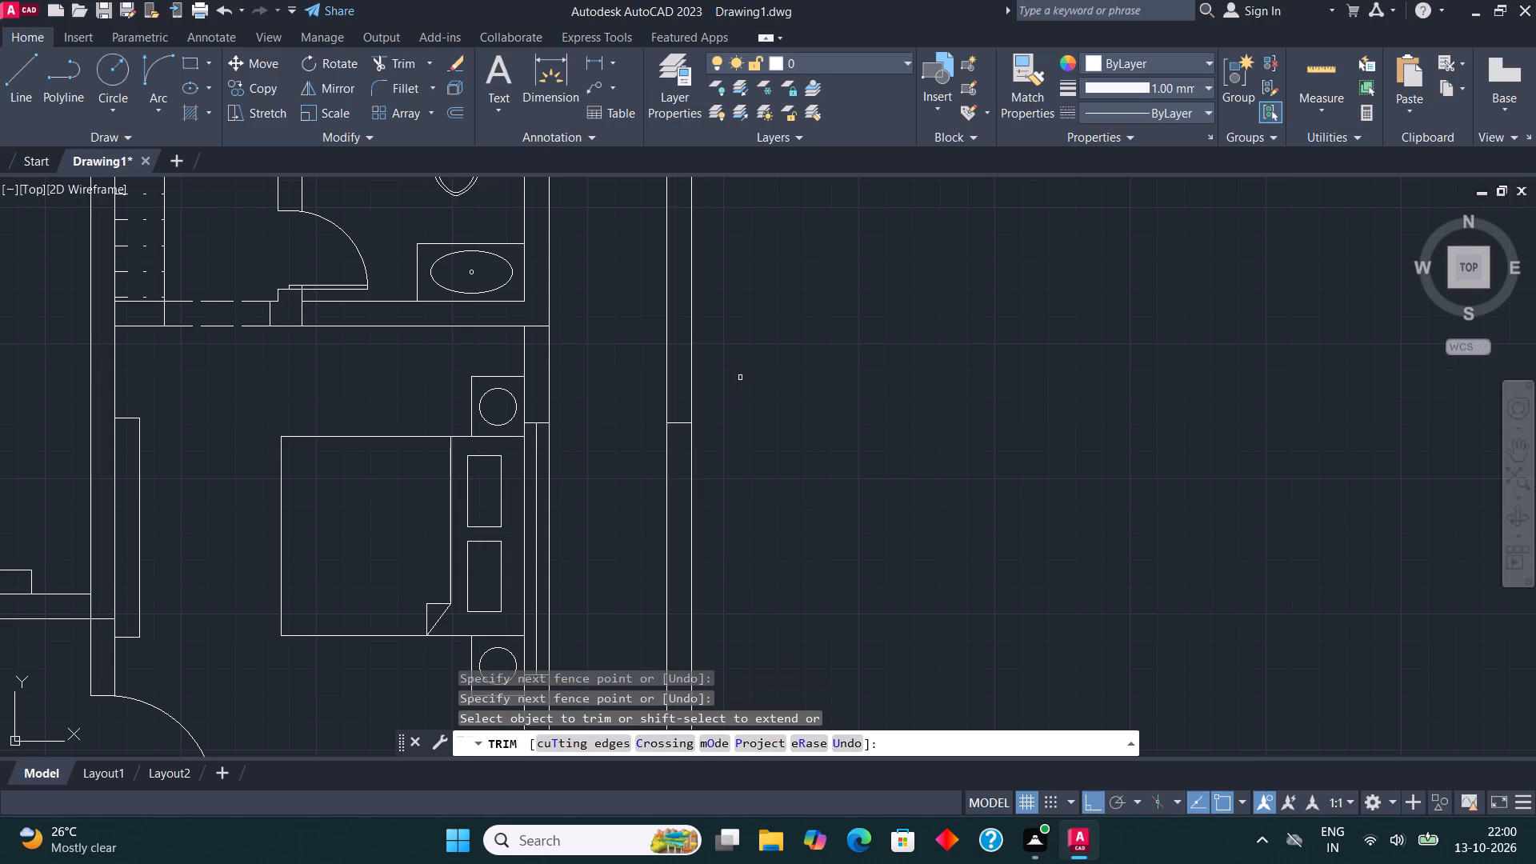
Draw a line across the east boundary wall's thickness, level with the inner face of the stair area's south wall.
scroll(740, 374, down, 2)
middle_drag(799, 380, 799, 207)
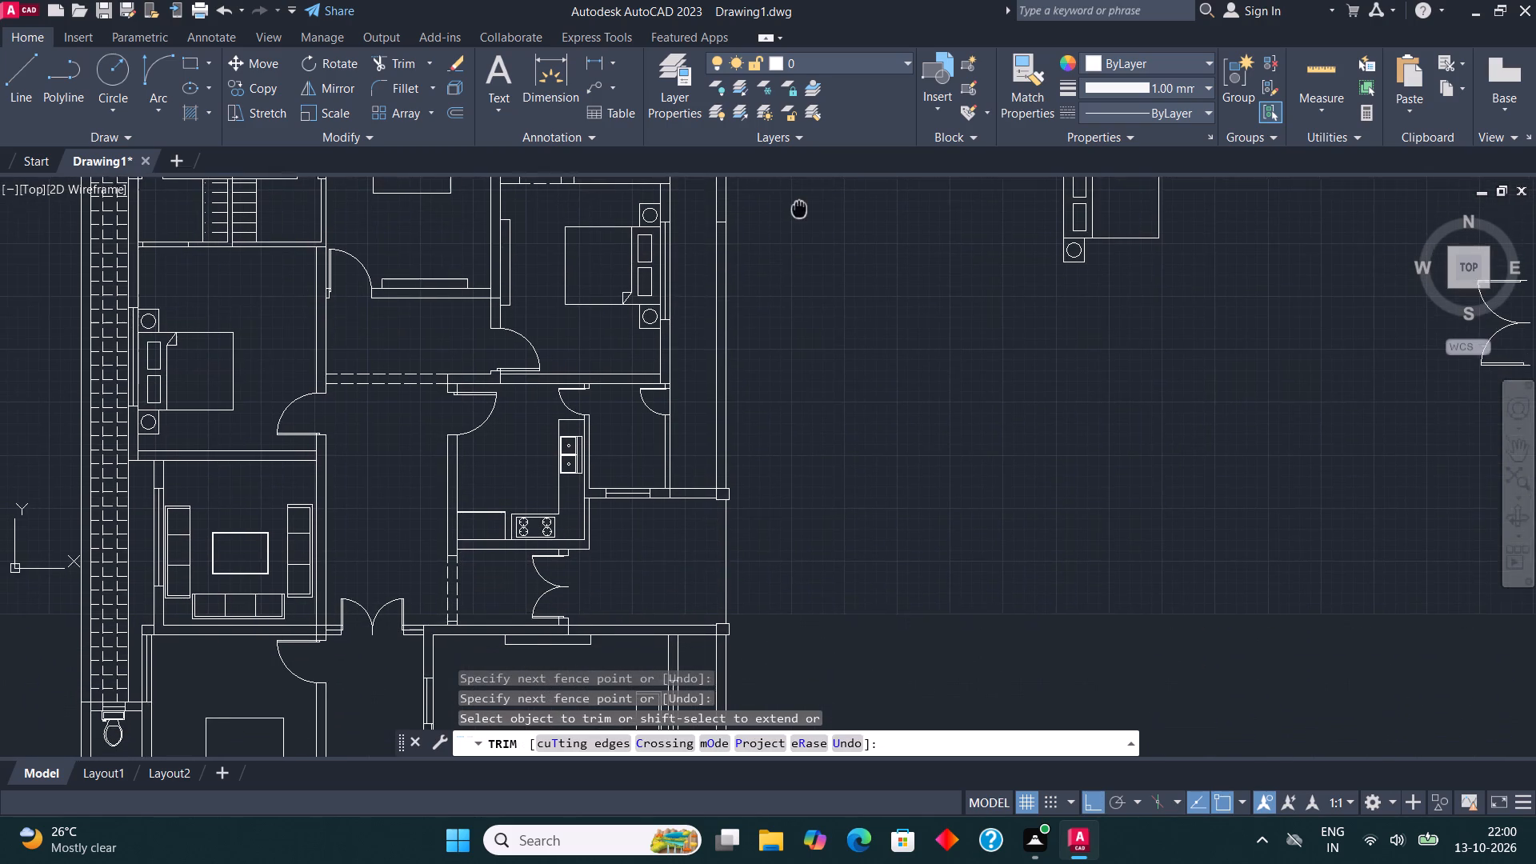
middle_drag(799, 207, 801, 202)
middle_drag(837, 536, 818, 340)
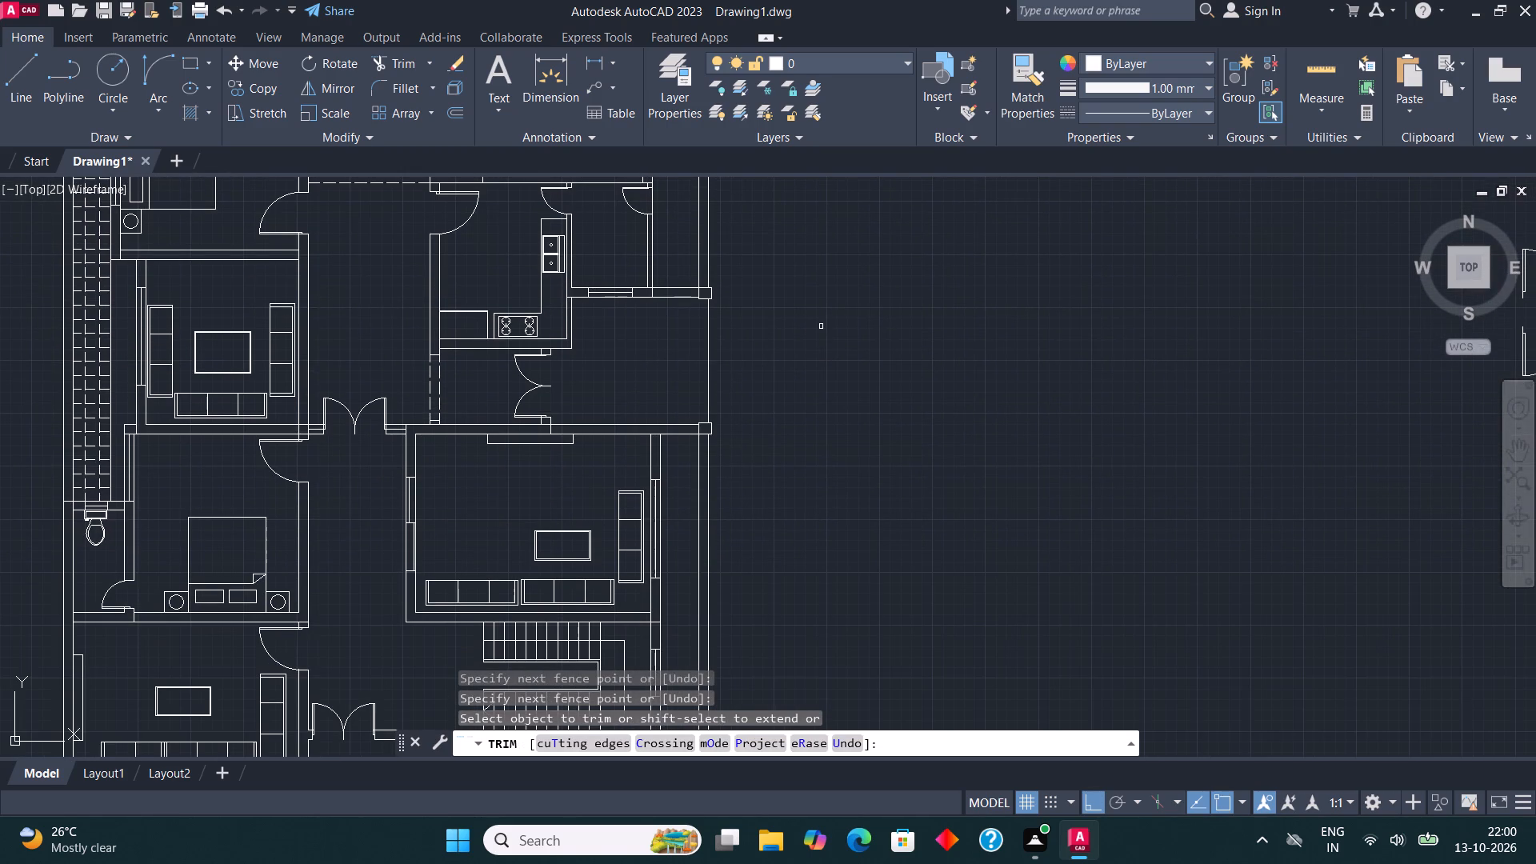
middle_drag(799, 475, 791, 2)
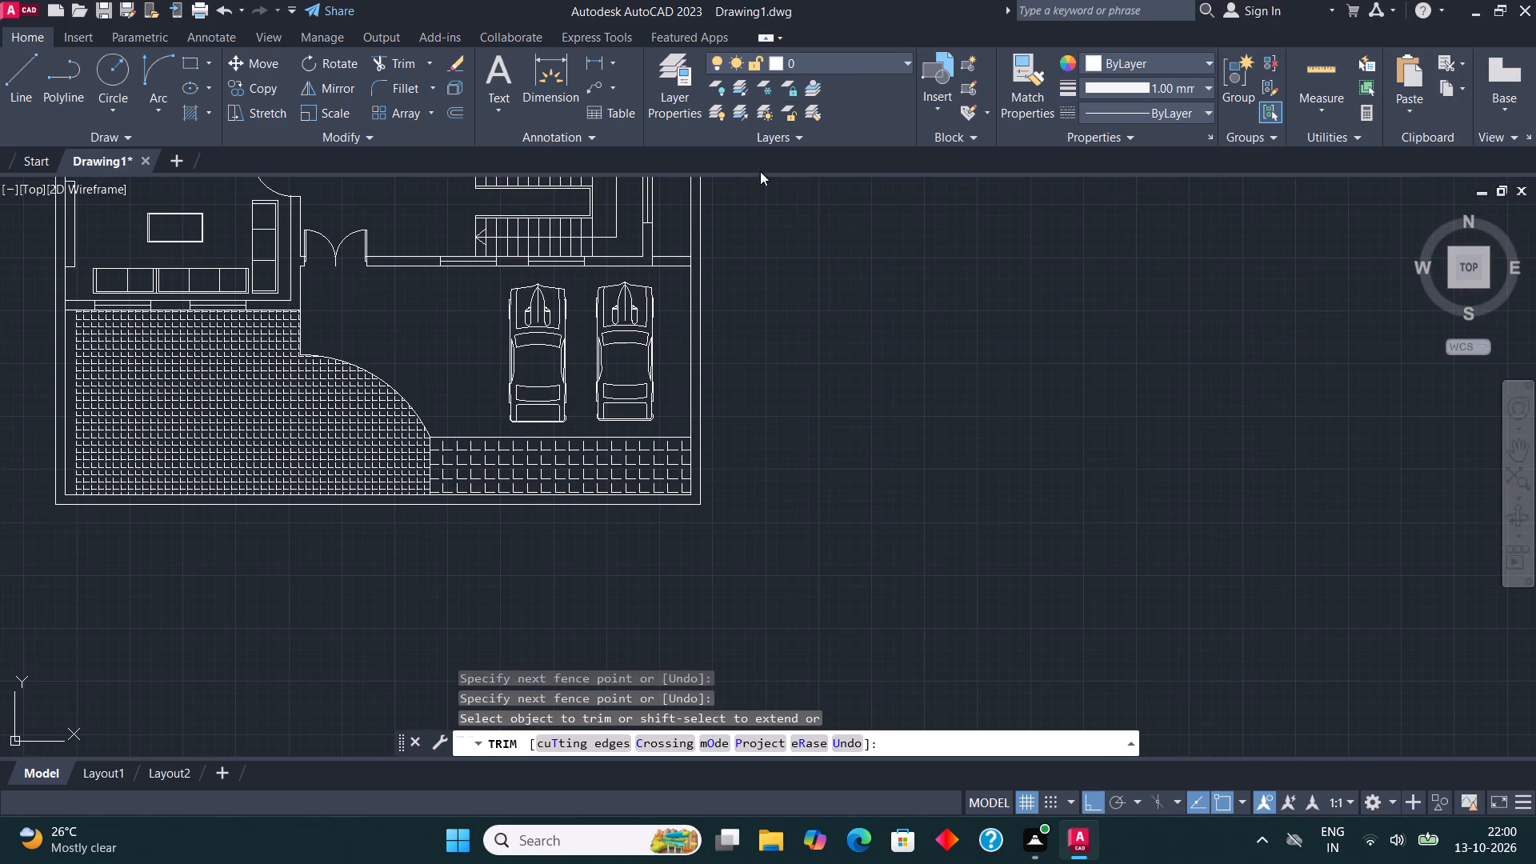
middle_drag(718, 355, 696, 528)
scroll(649, 481, up, 1)
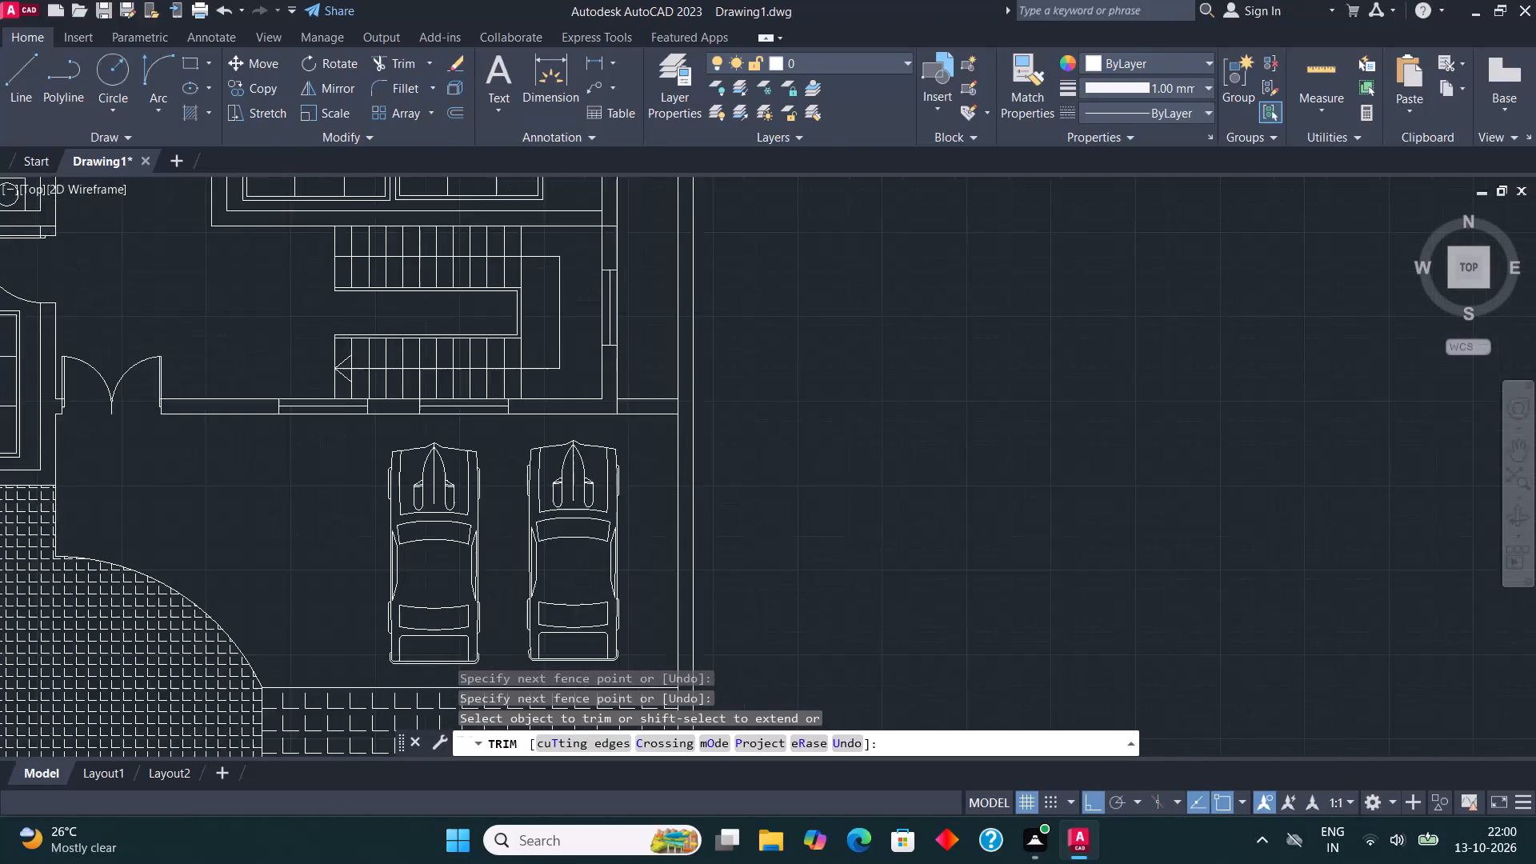
scroll(649, 481, up, 1)
key(Escape)
click(26, 77)
scroll(585, 357, down, 1)
scroll(603, 471, up, 2)
middle_drag(620, 442, 610, 798)
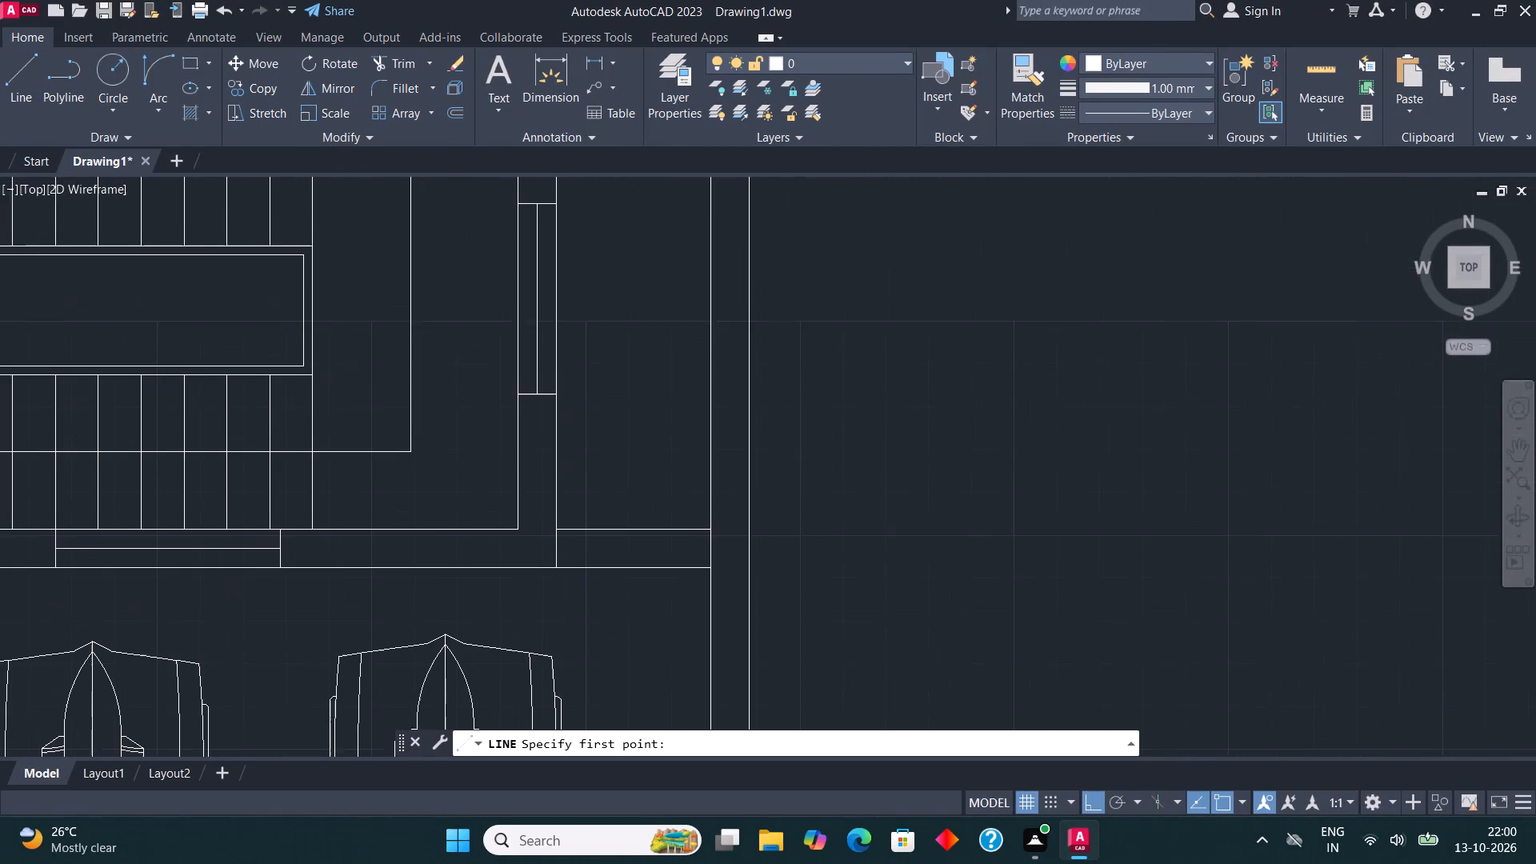
middle_drag(610, 798, 611, 800)
click(714, 535)
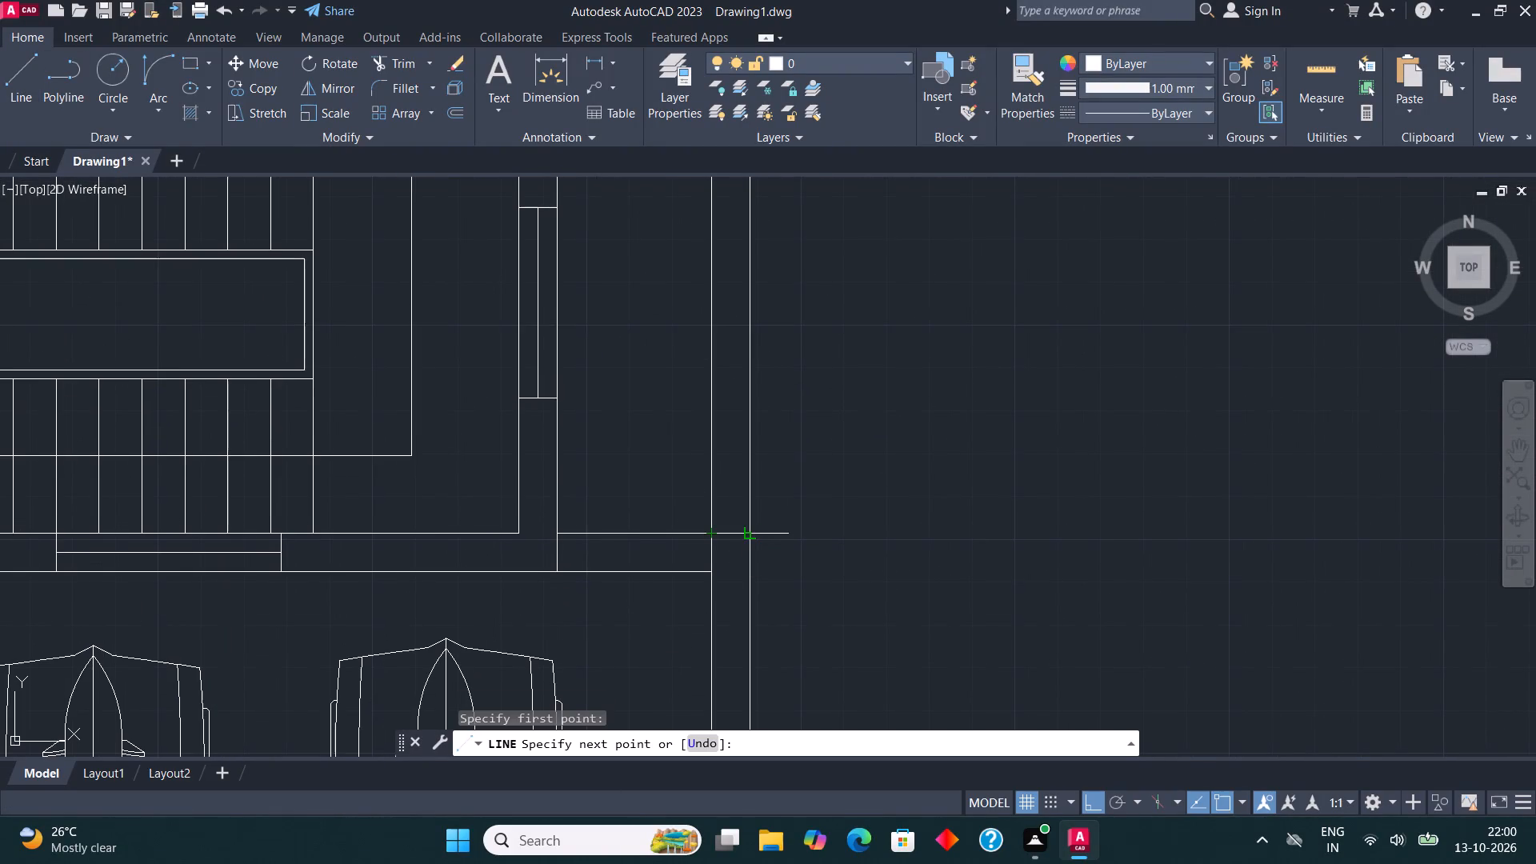
click(751, 534)
key(Escape)
Trim away the two wall lines connecting the stair area's southeast corner to the east boundary wall.
click(414, 63)
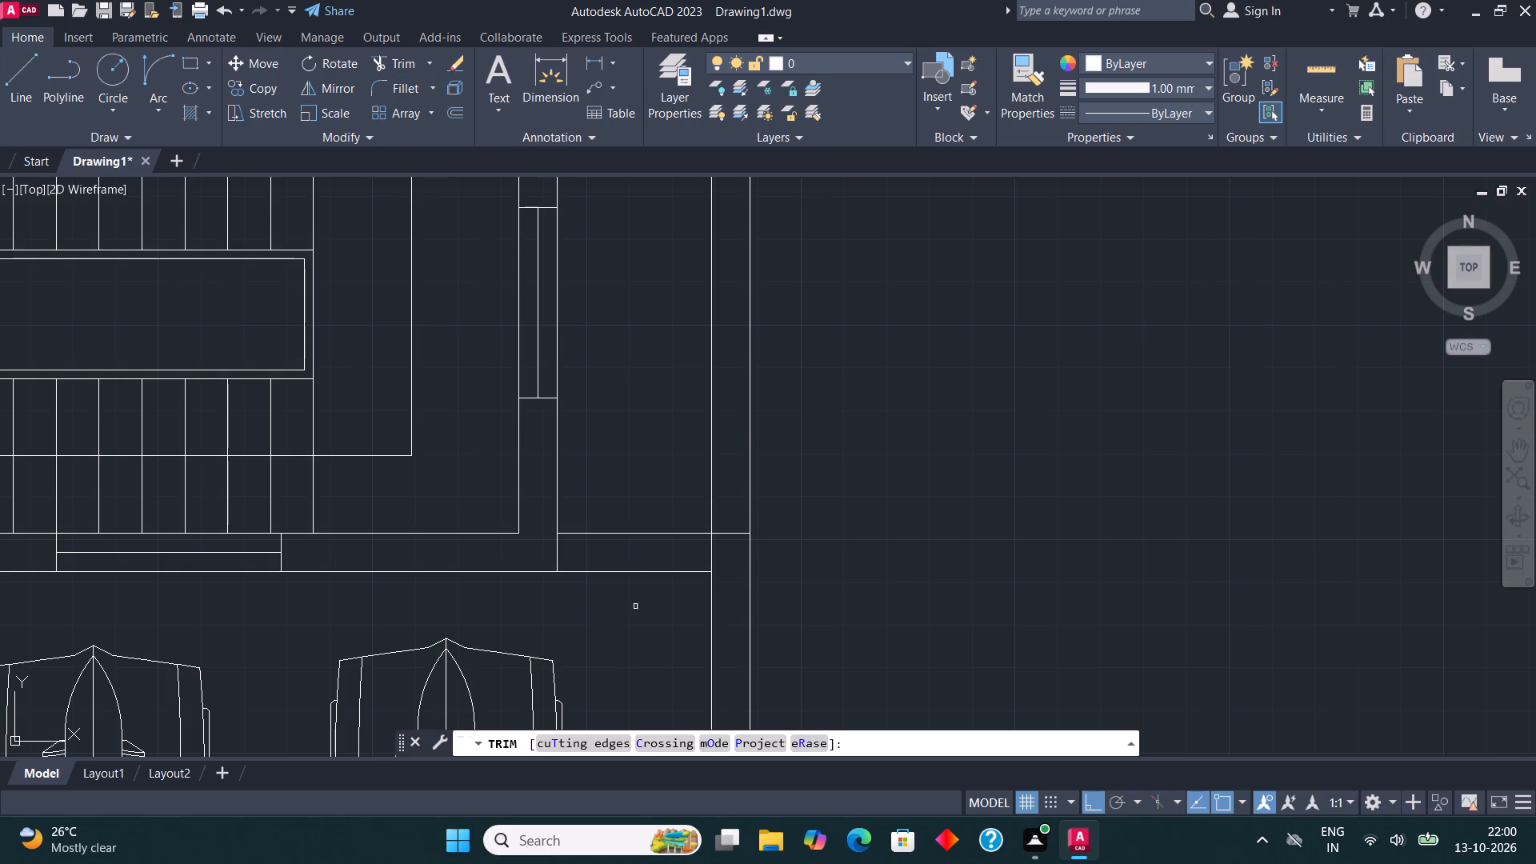
drag(634, 610, 636, 493)
key(Escape)
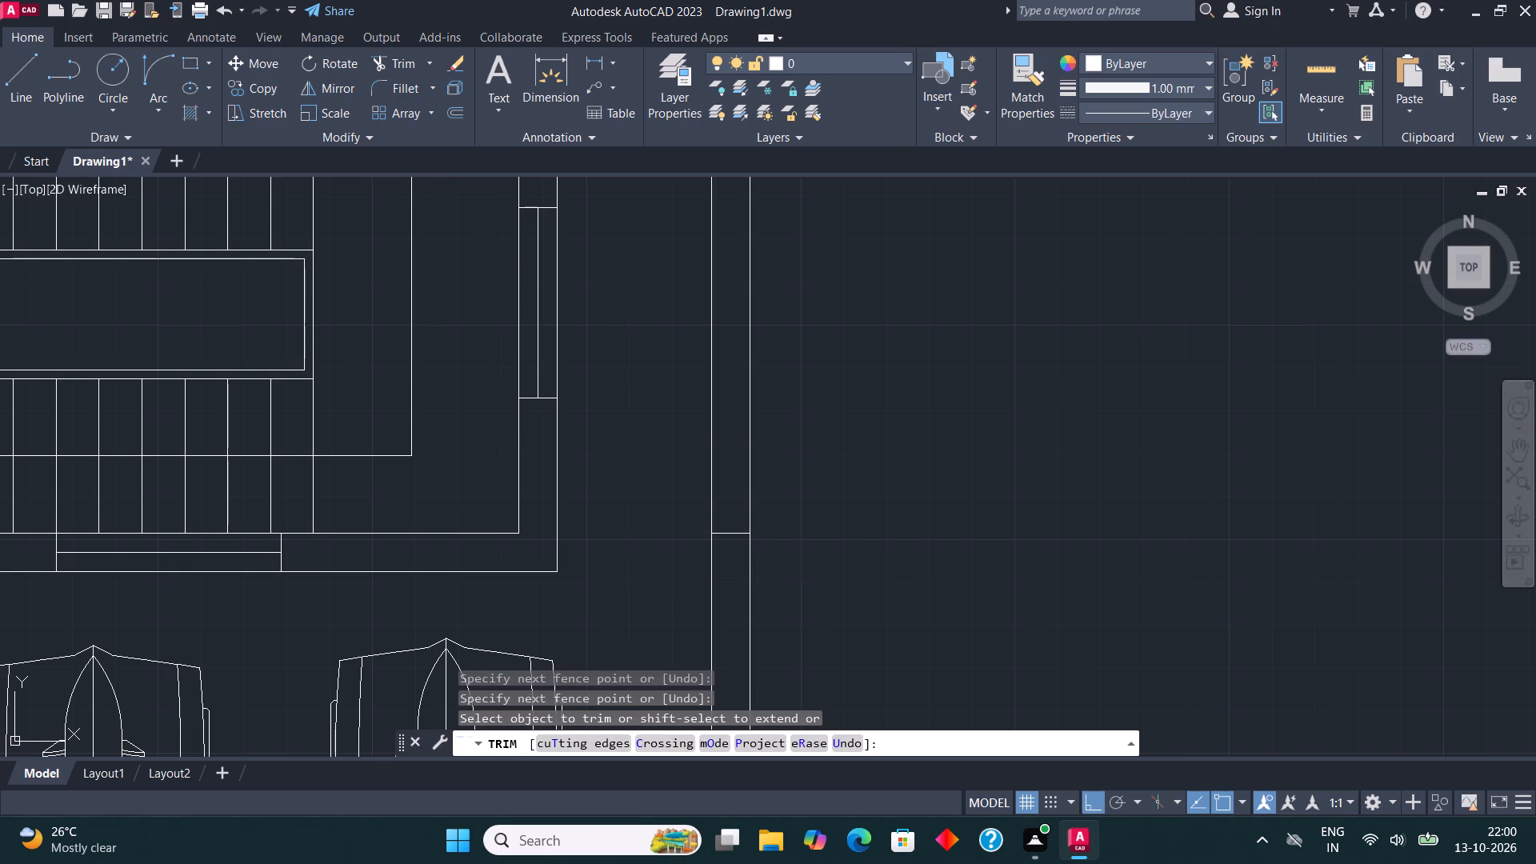
Make ACAD_ISO02W100 the current linetype and draw a wall-thick rectangle bridging the stair area's southeast corner and the boundary wall.
scroll(636, 492, down, 1)
text(li)
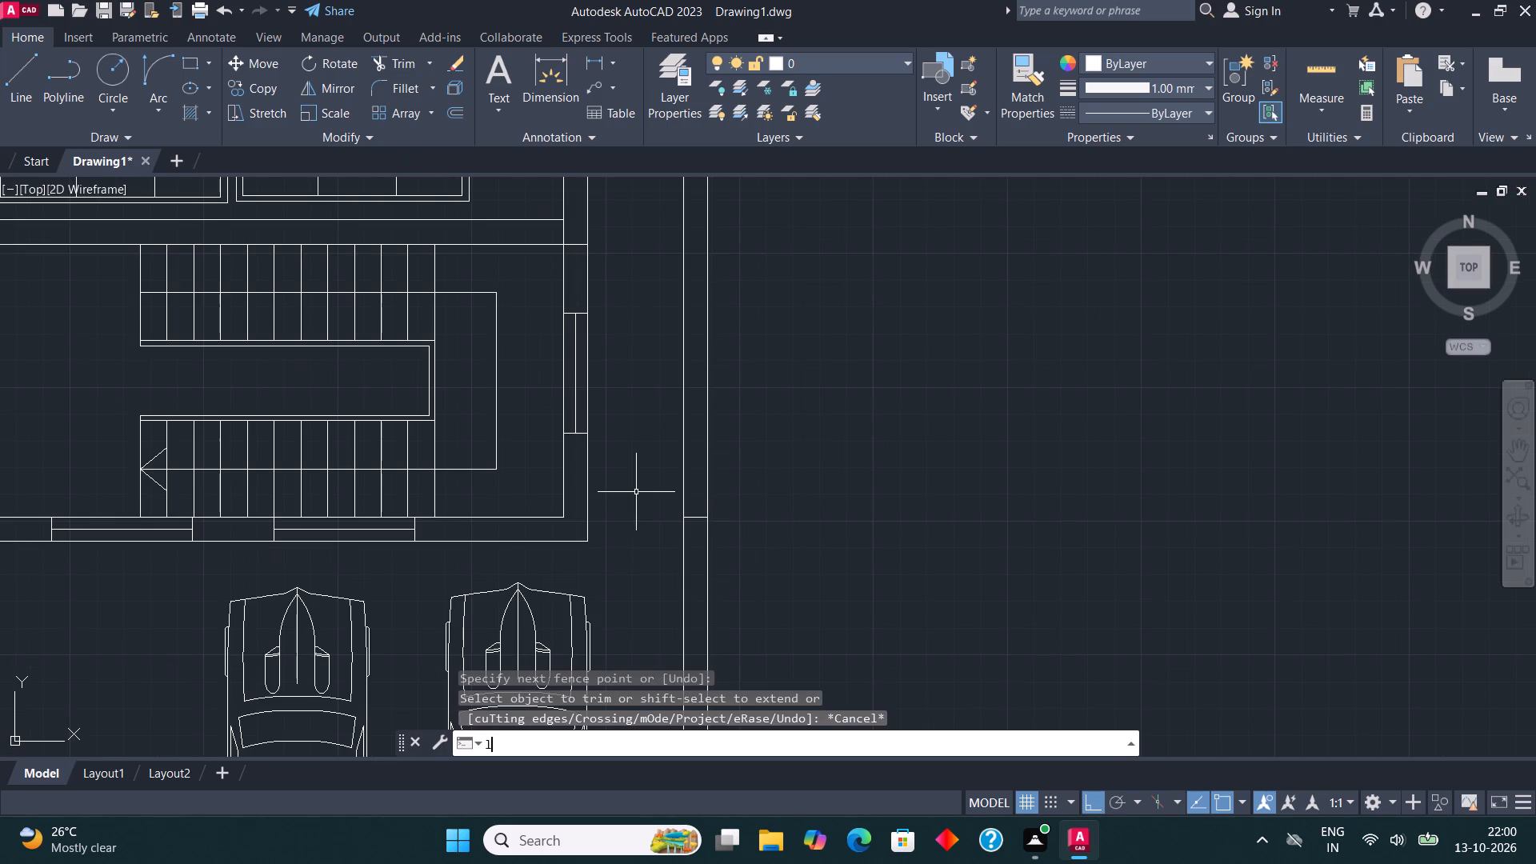
click(546, 580)
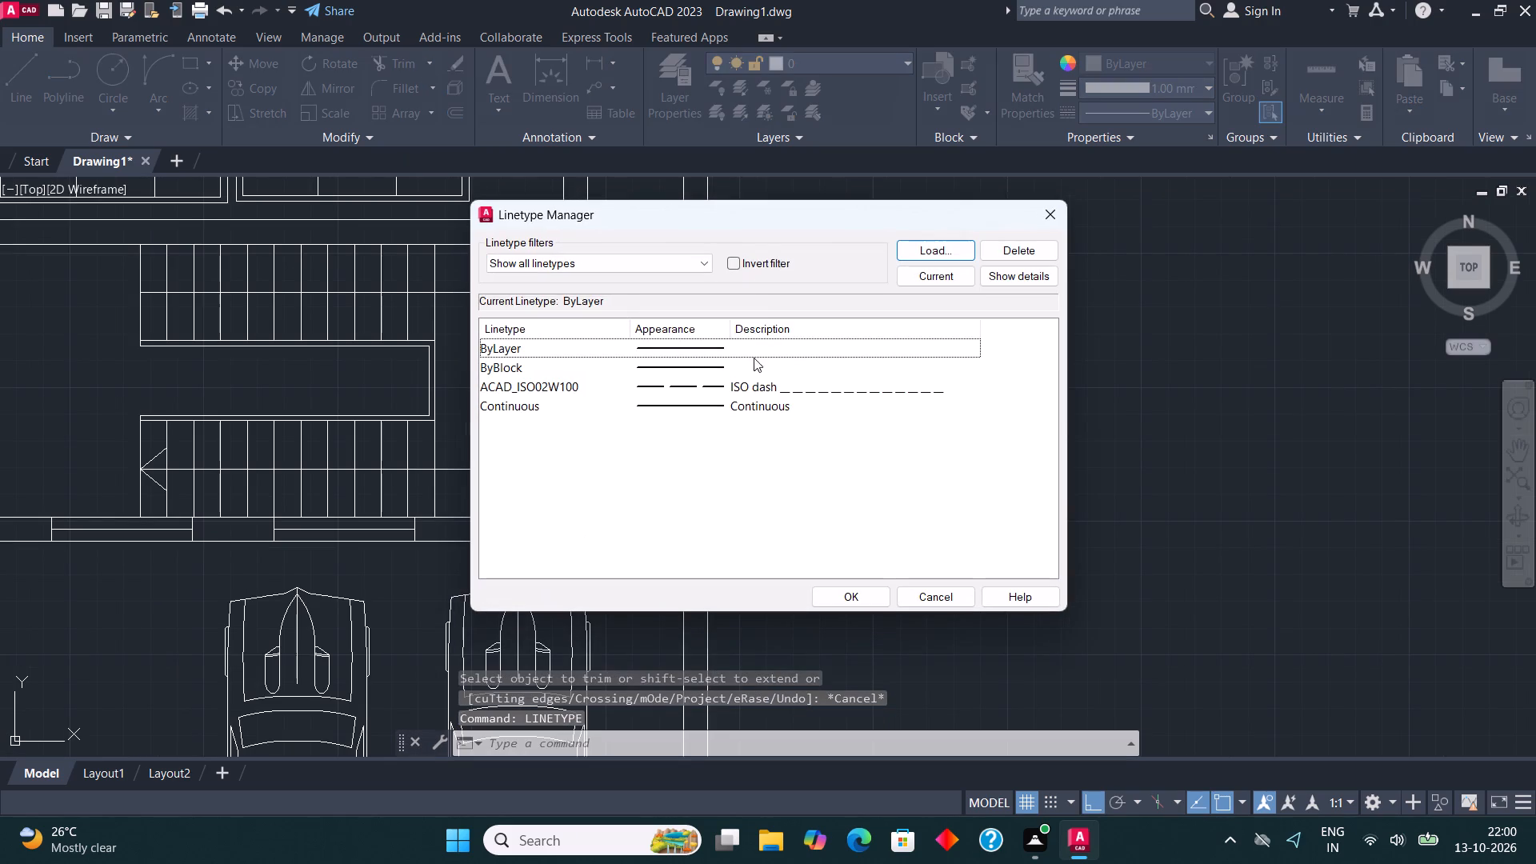
click(730, 390)
click(938, 278)
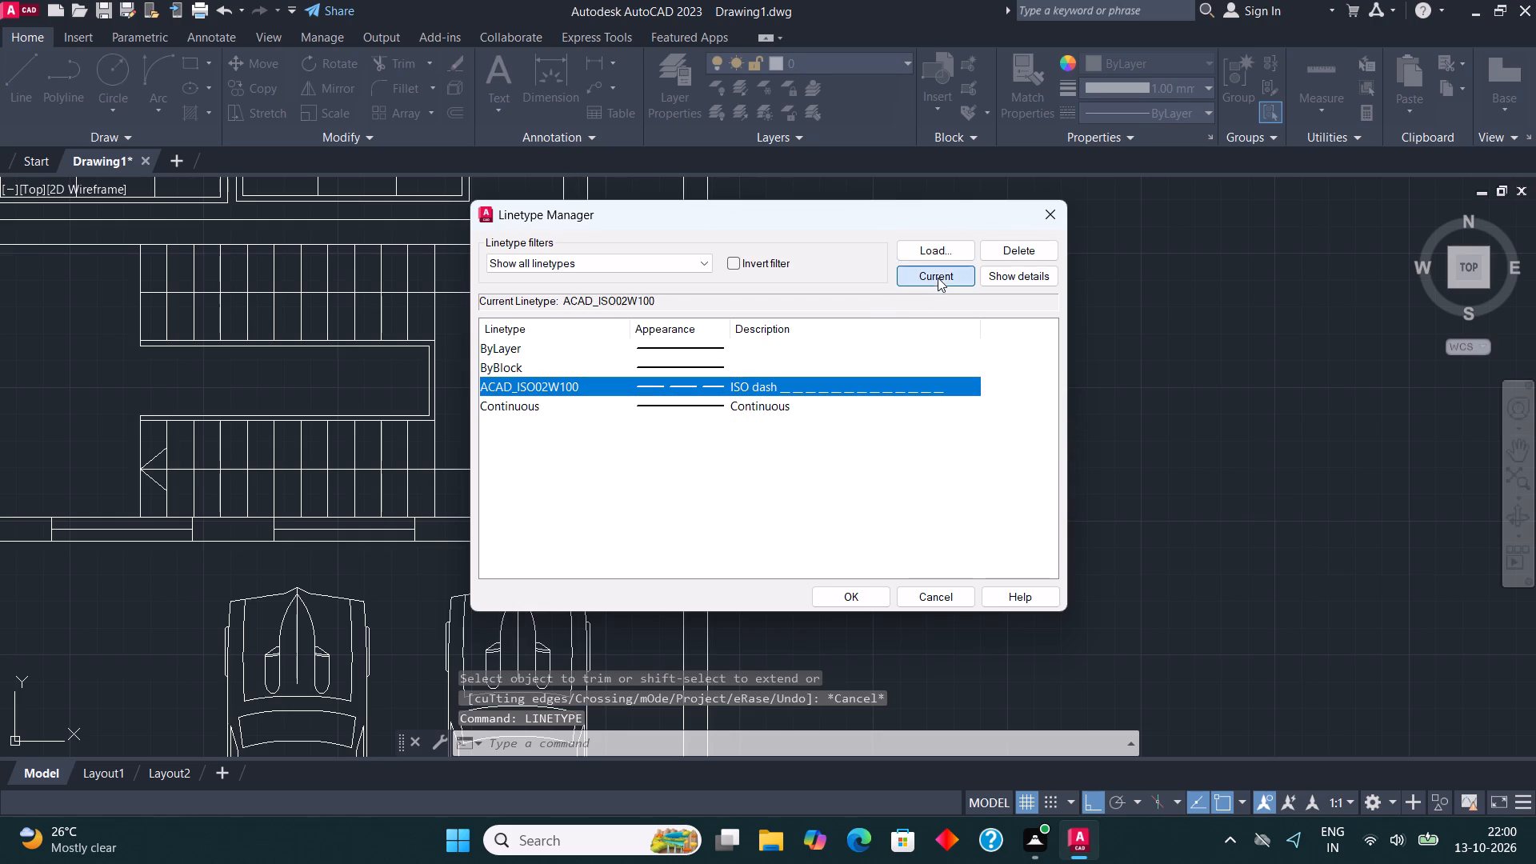
click(855, 598)
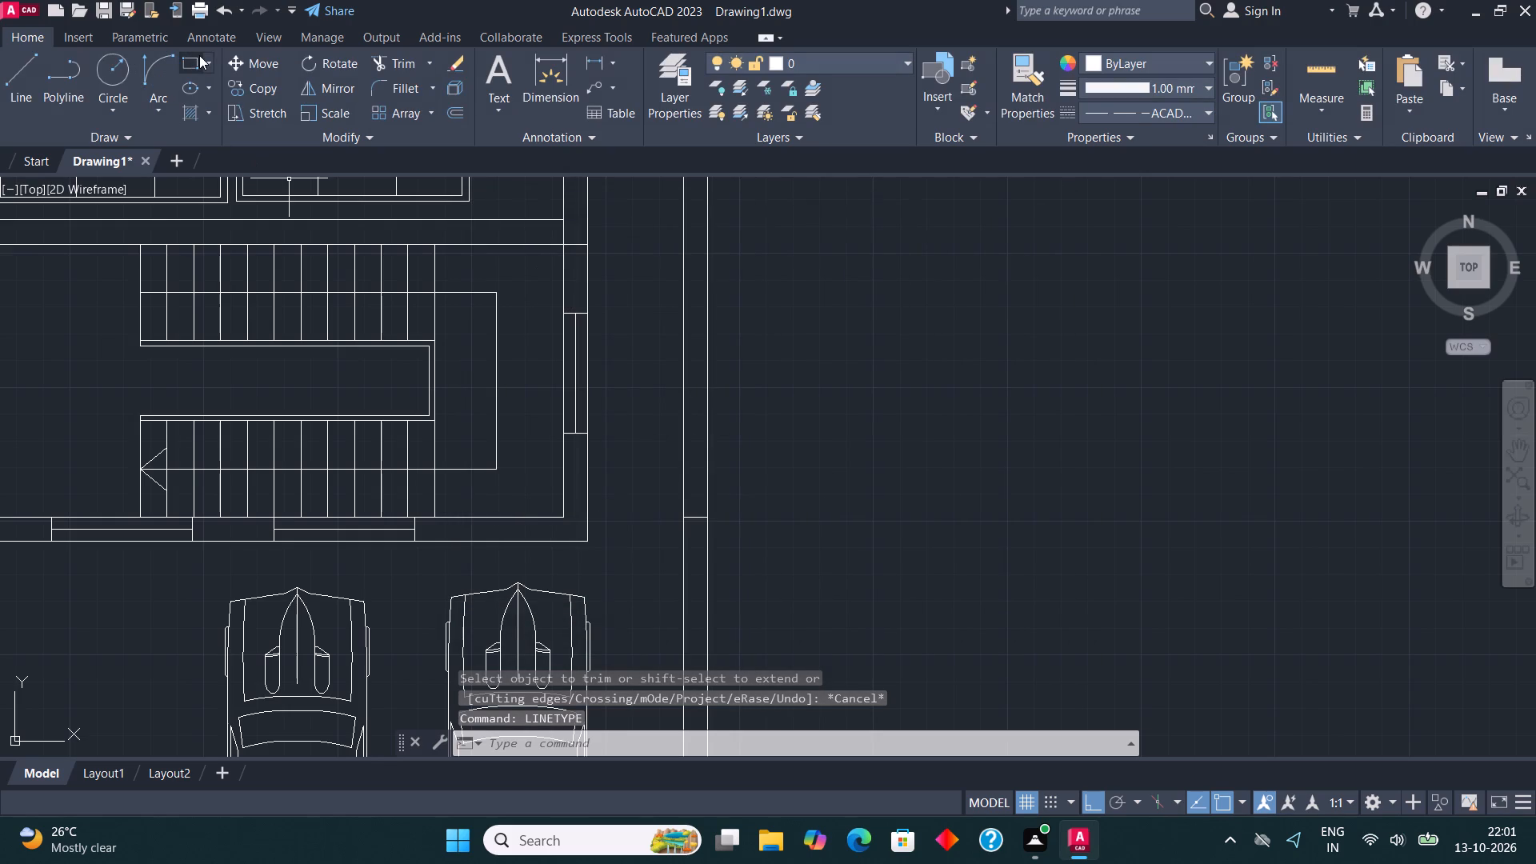
click(198, 58)
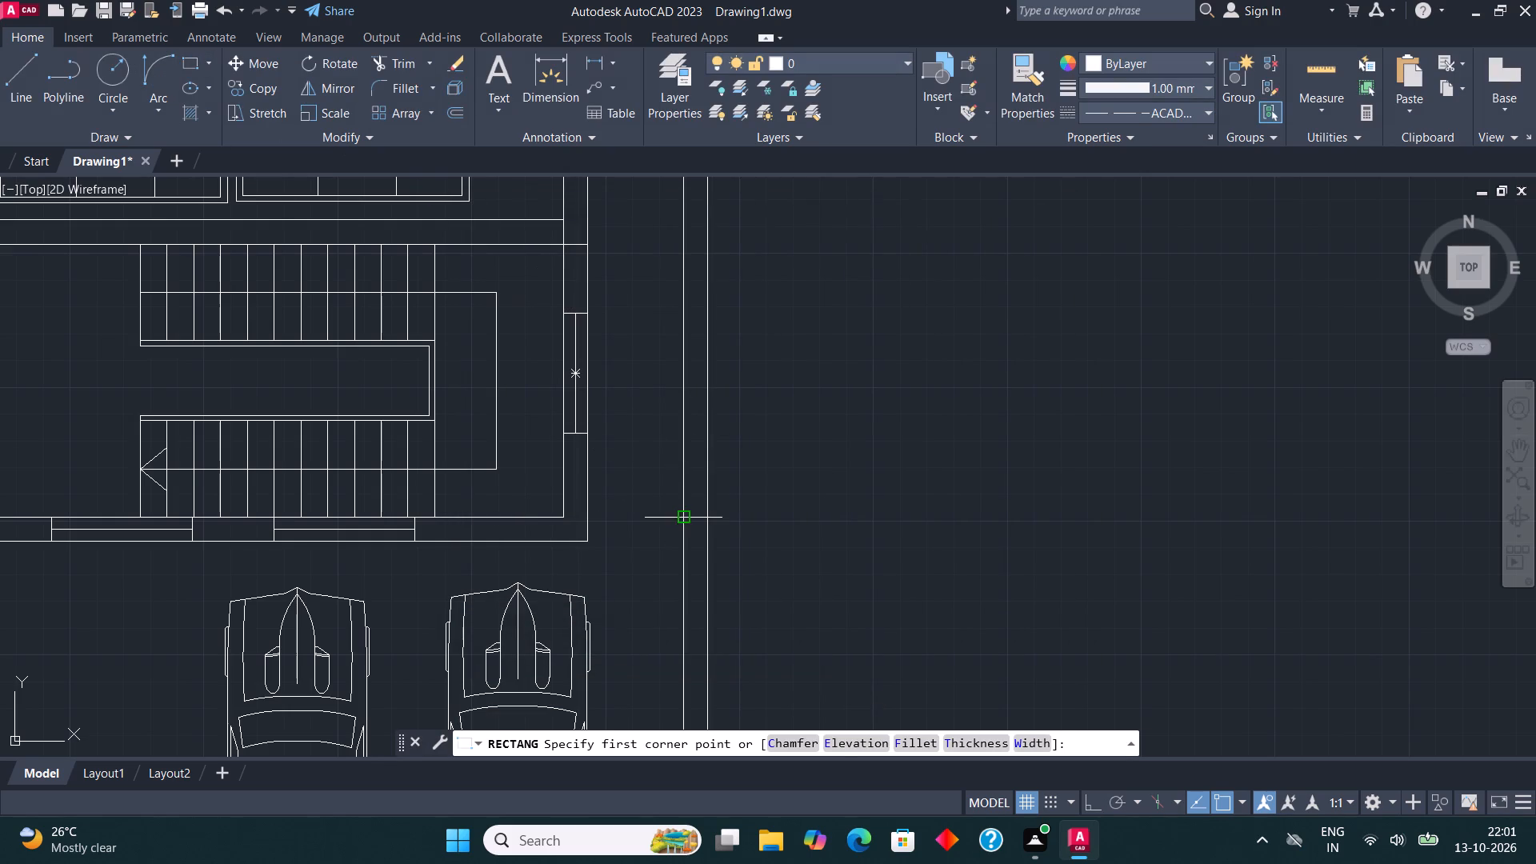
click(686, 522)
click(592, 540)
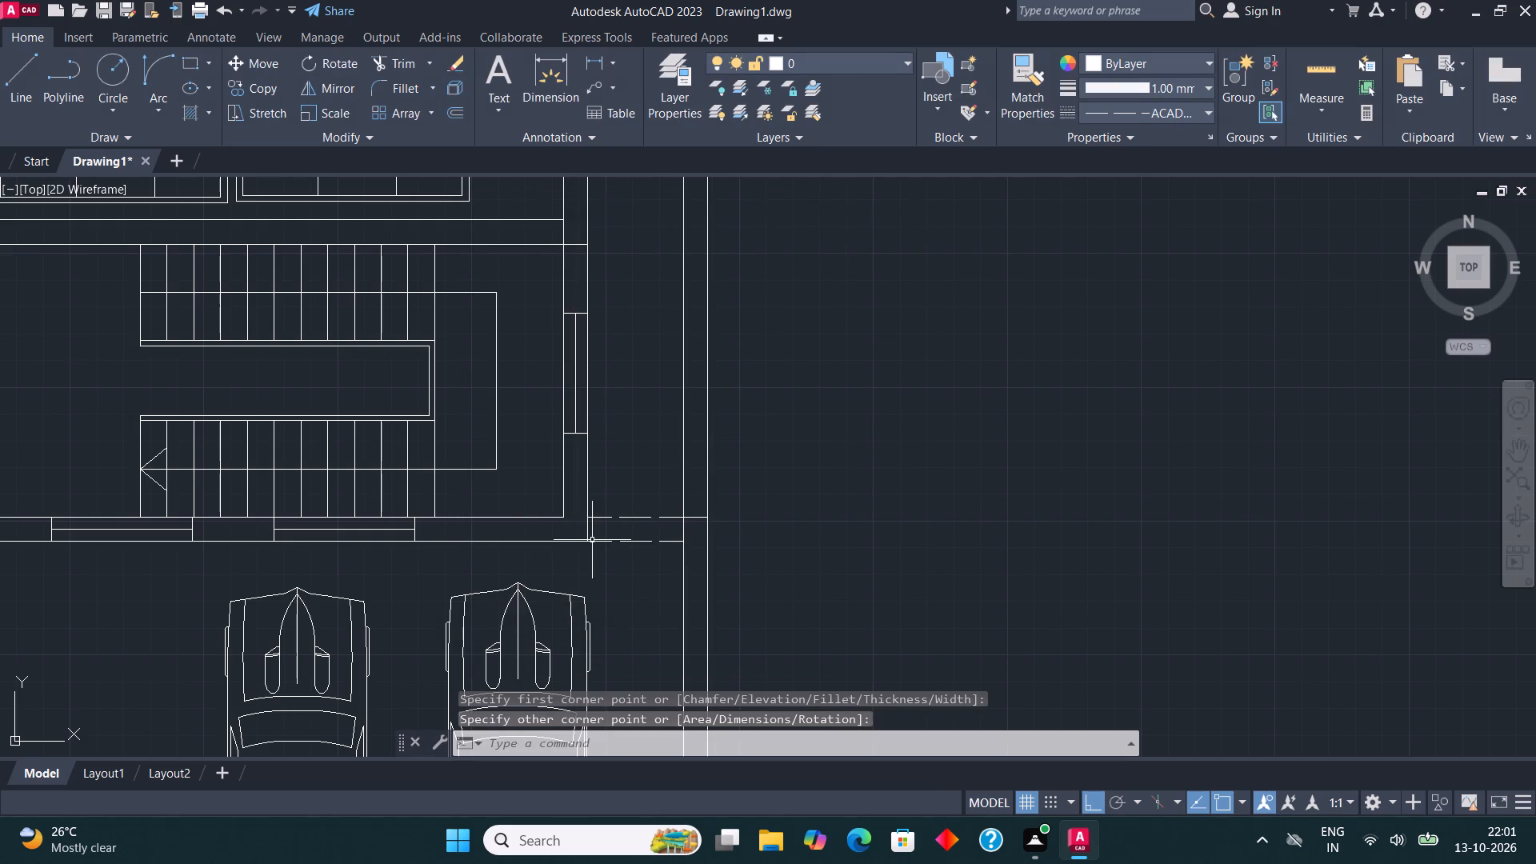
Trim away the east boundary wall lines between the living room's northeast column and the stair area's south wall.
scroll(628, 602, down, 1)
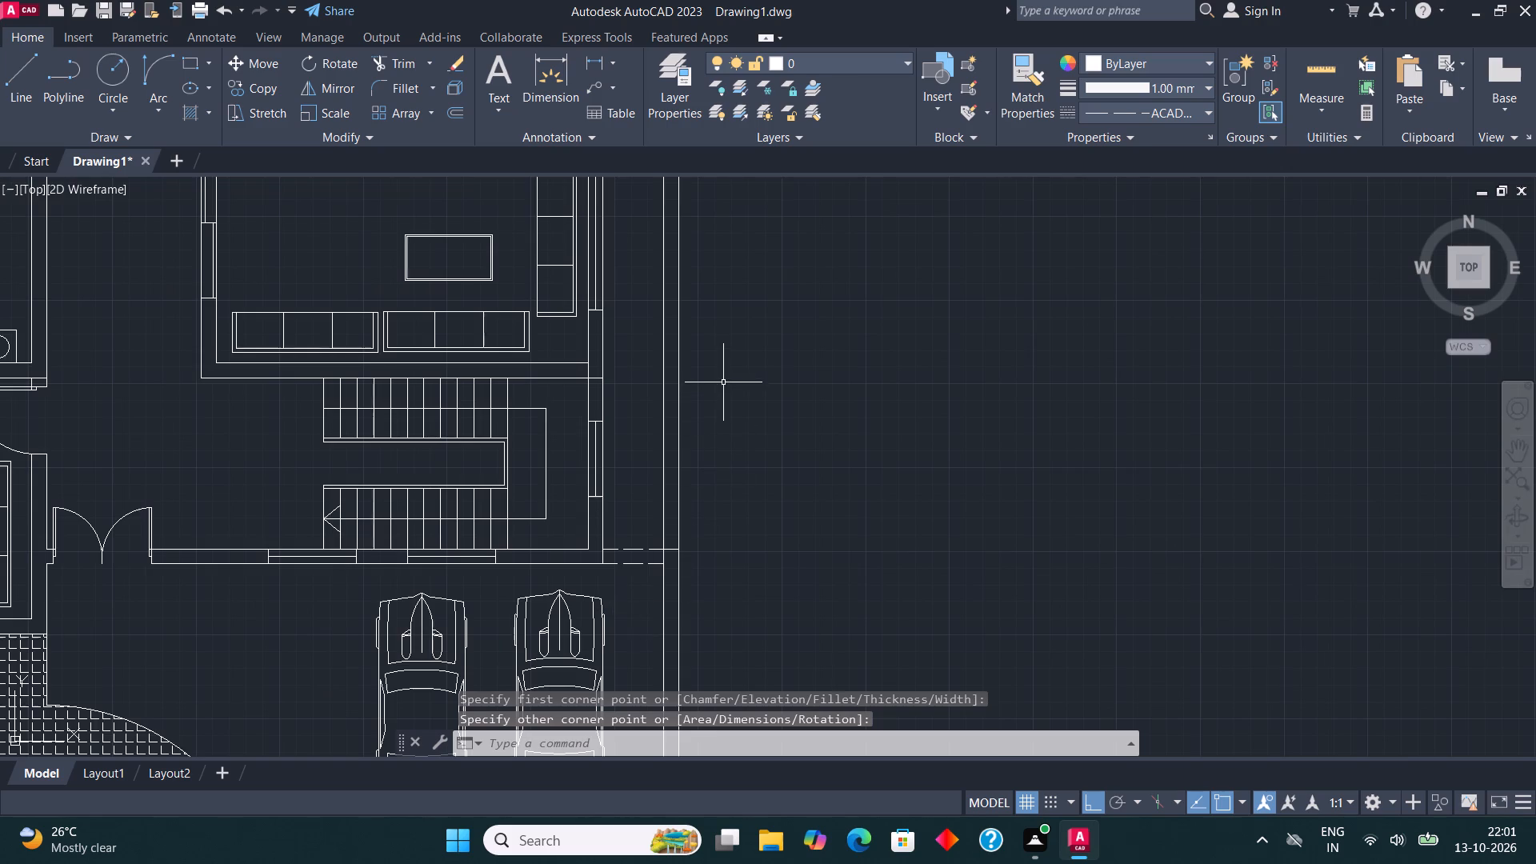
middle_drag(726, 384, 754, 526)
middle_drag(765, 337, 800, 508)
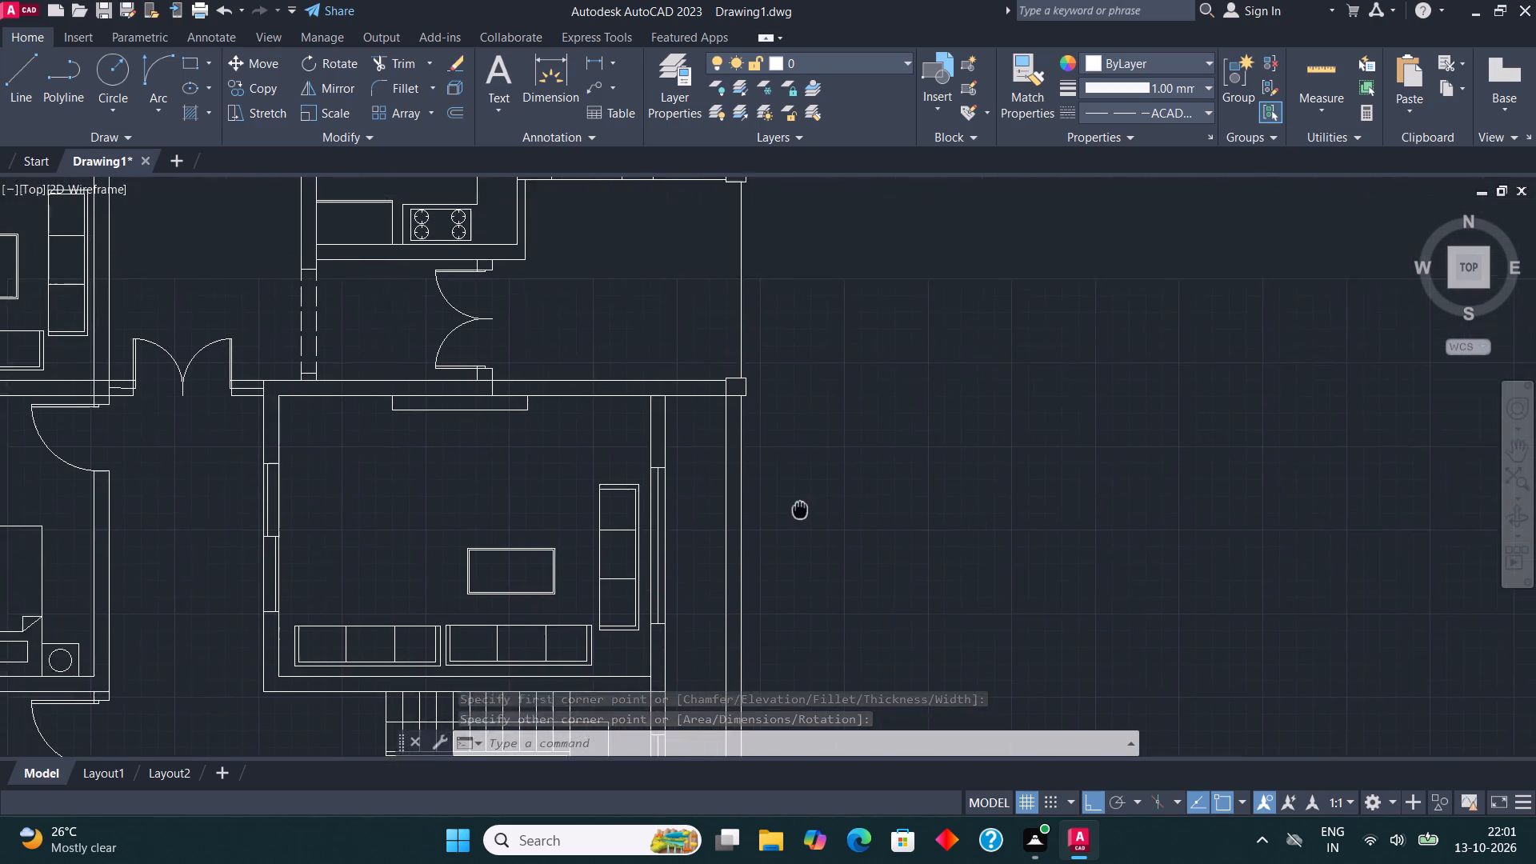
middle_drag(800, 508, 811, 578)
scroll(758, 466, down, 2)
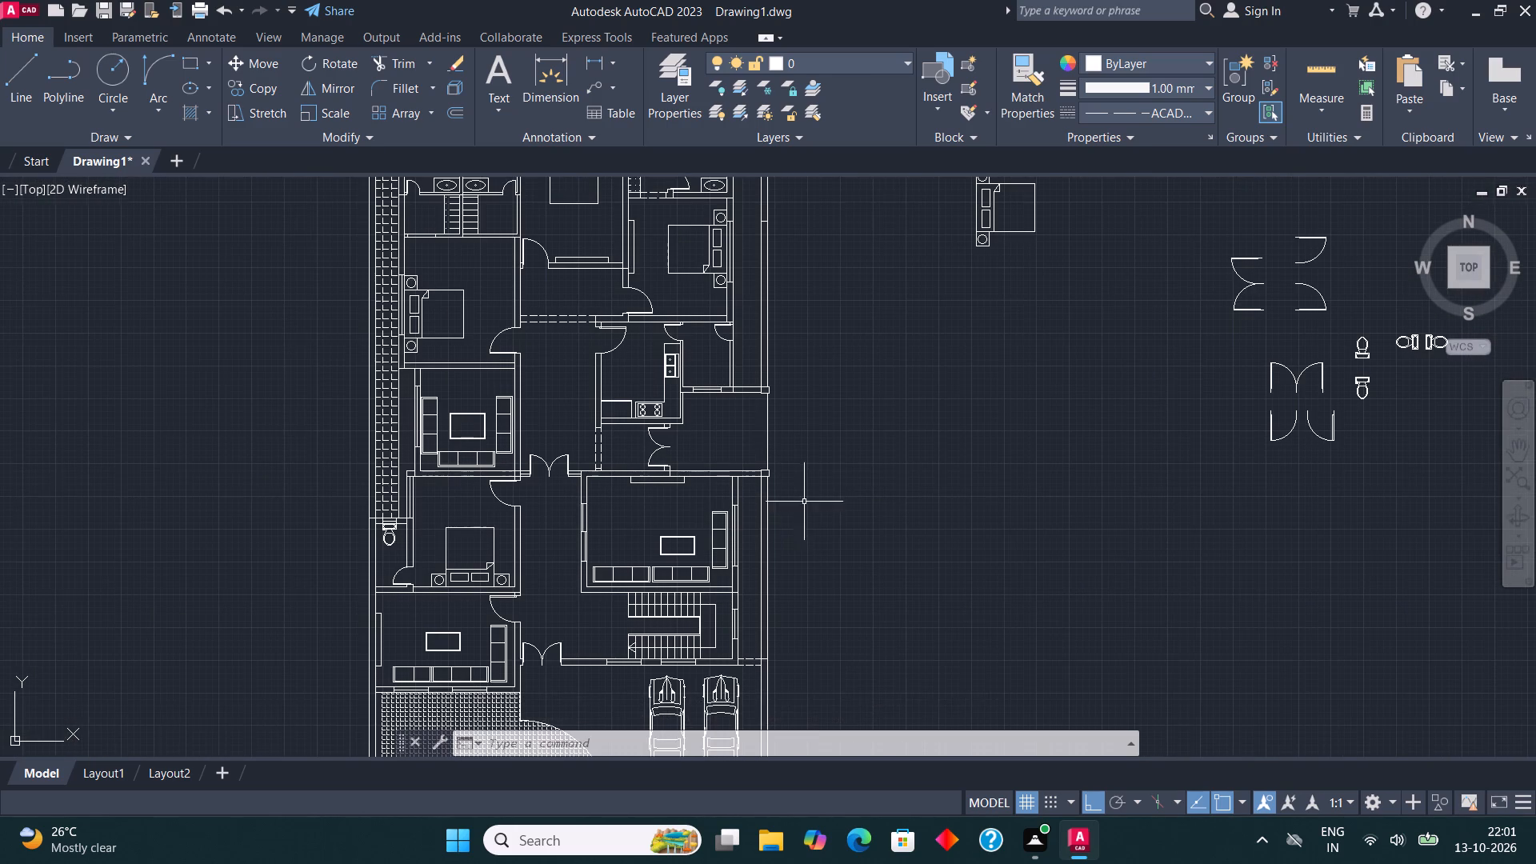
middle_drag(798, 493, 763, 450)
scroll(764, 498, up, 2)
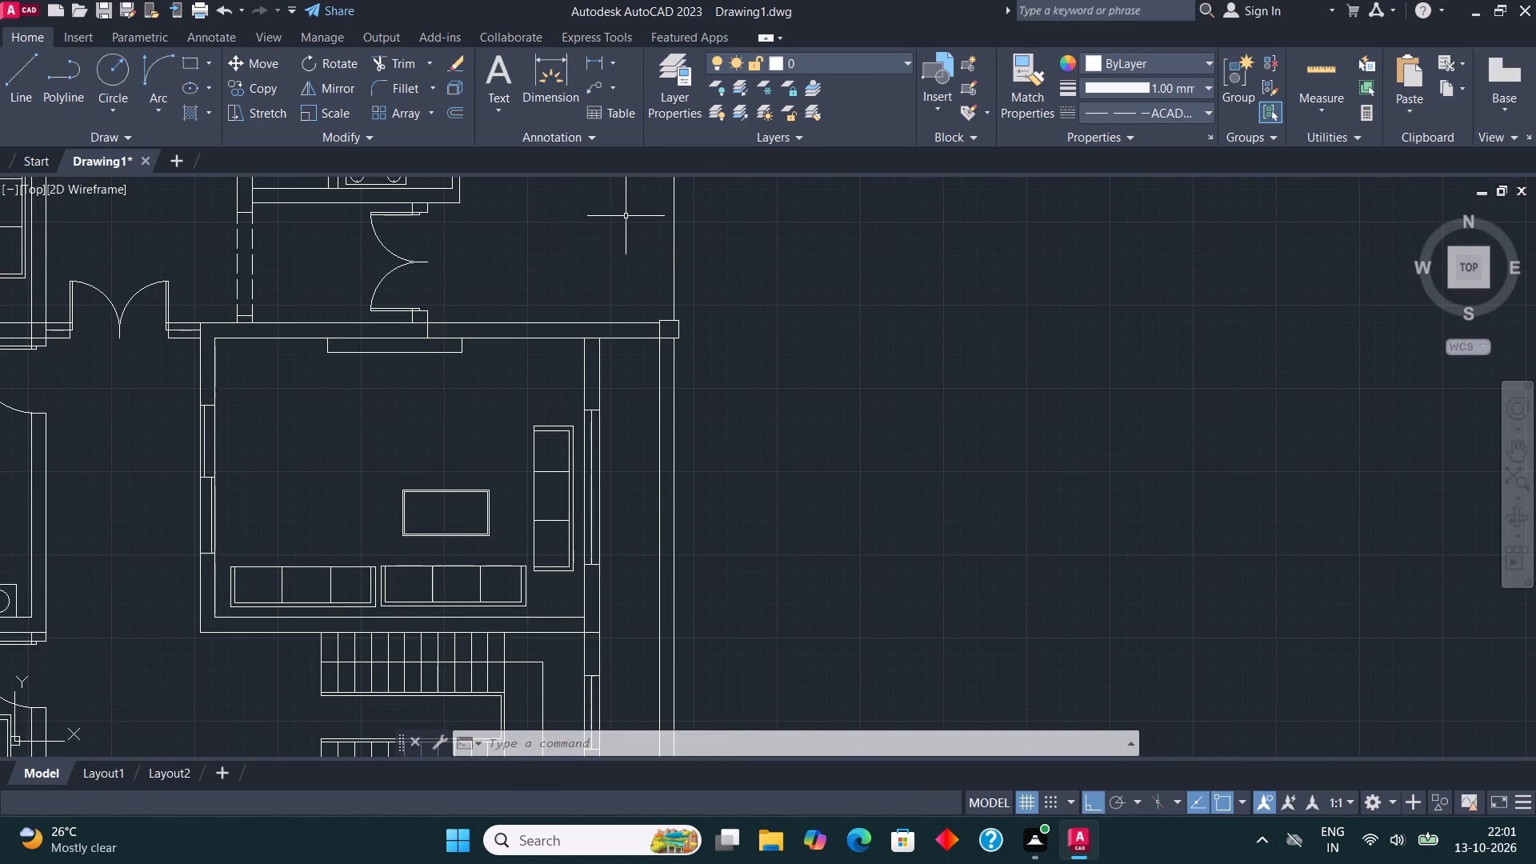
click(404, 56)
drag(645, 533, 751, 507)
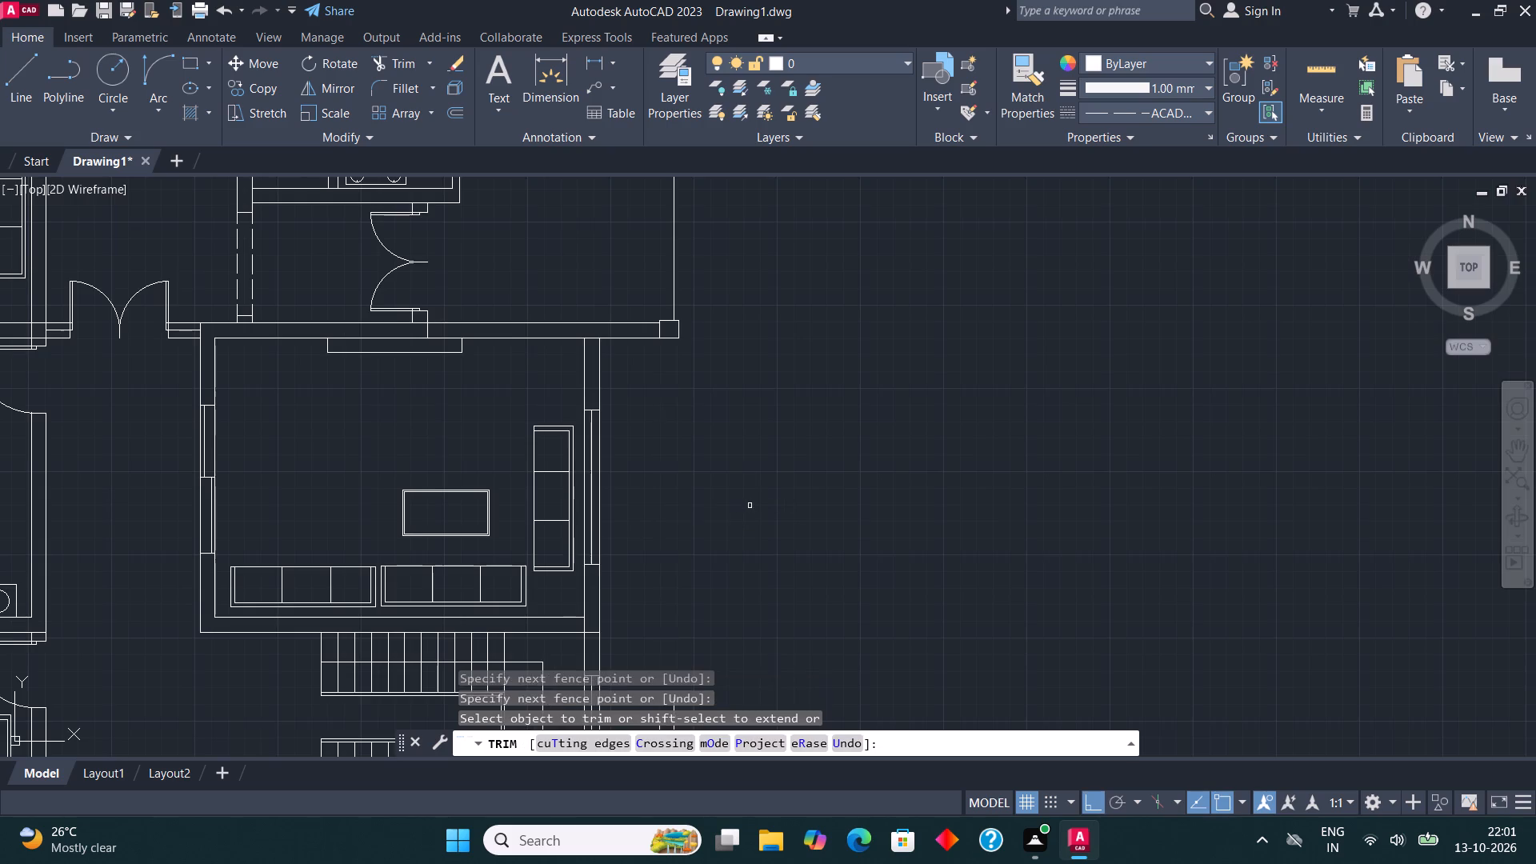
middle_drag(741, 498, 688, 321)
drag(609, 563, 641, 570)
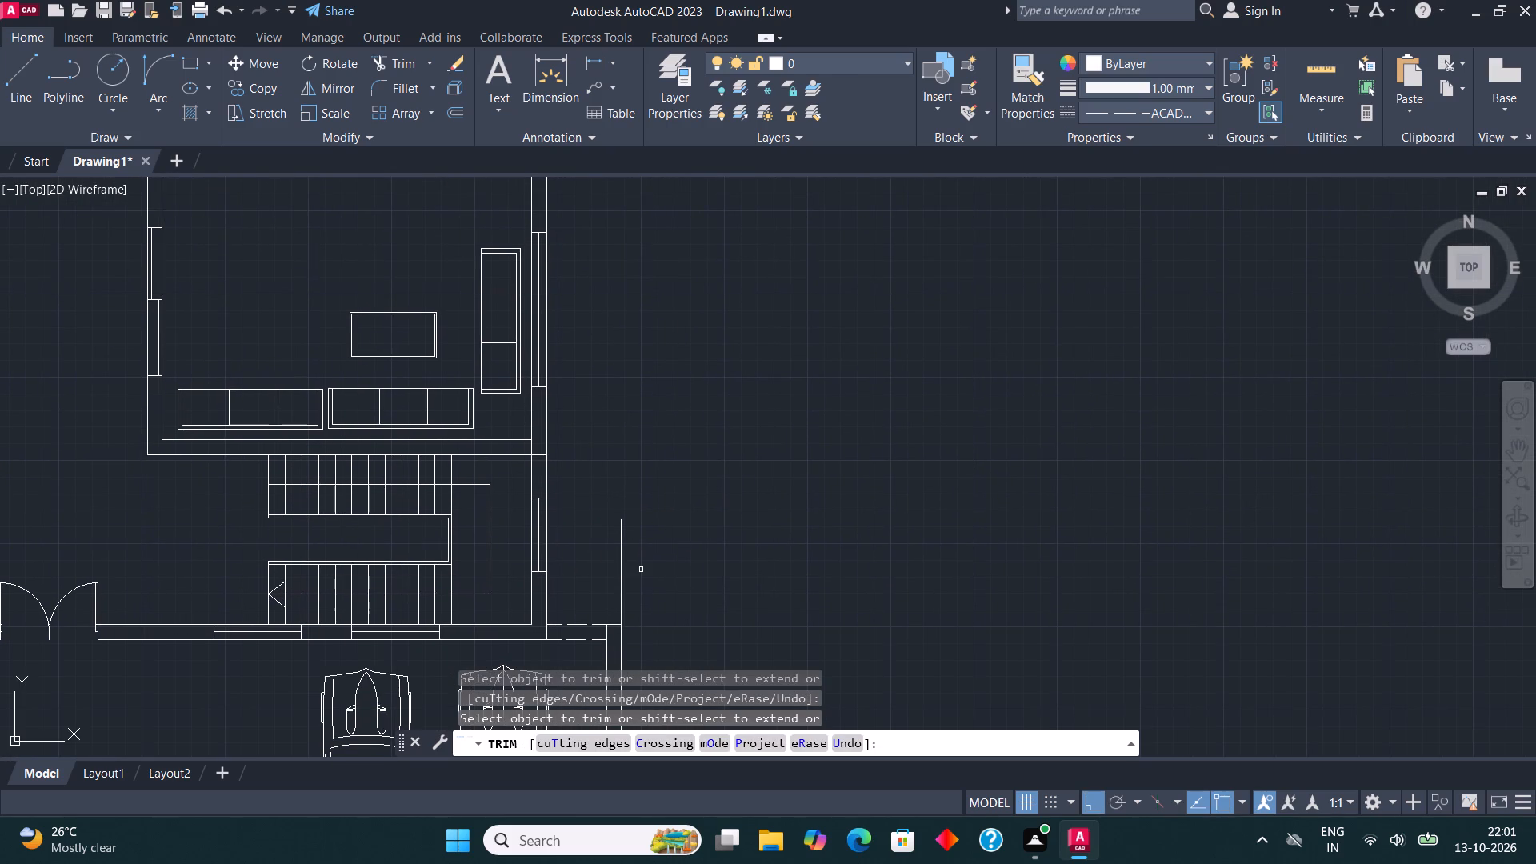
drag(641, 570, 643, 570)
drag(618, 585, 659, 585)
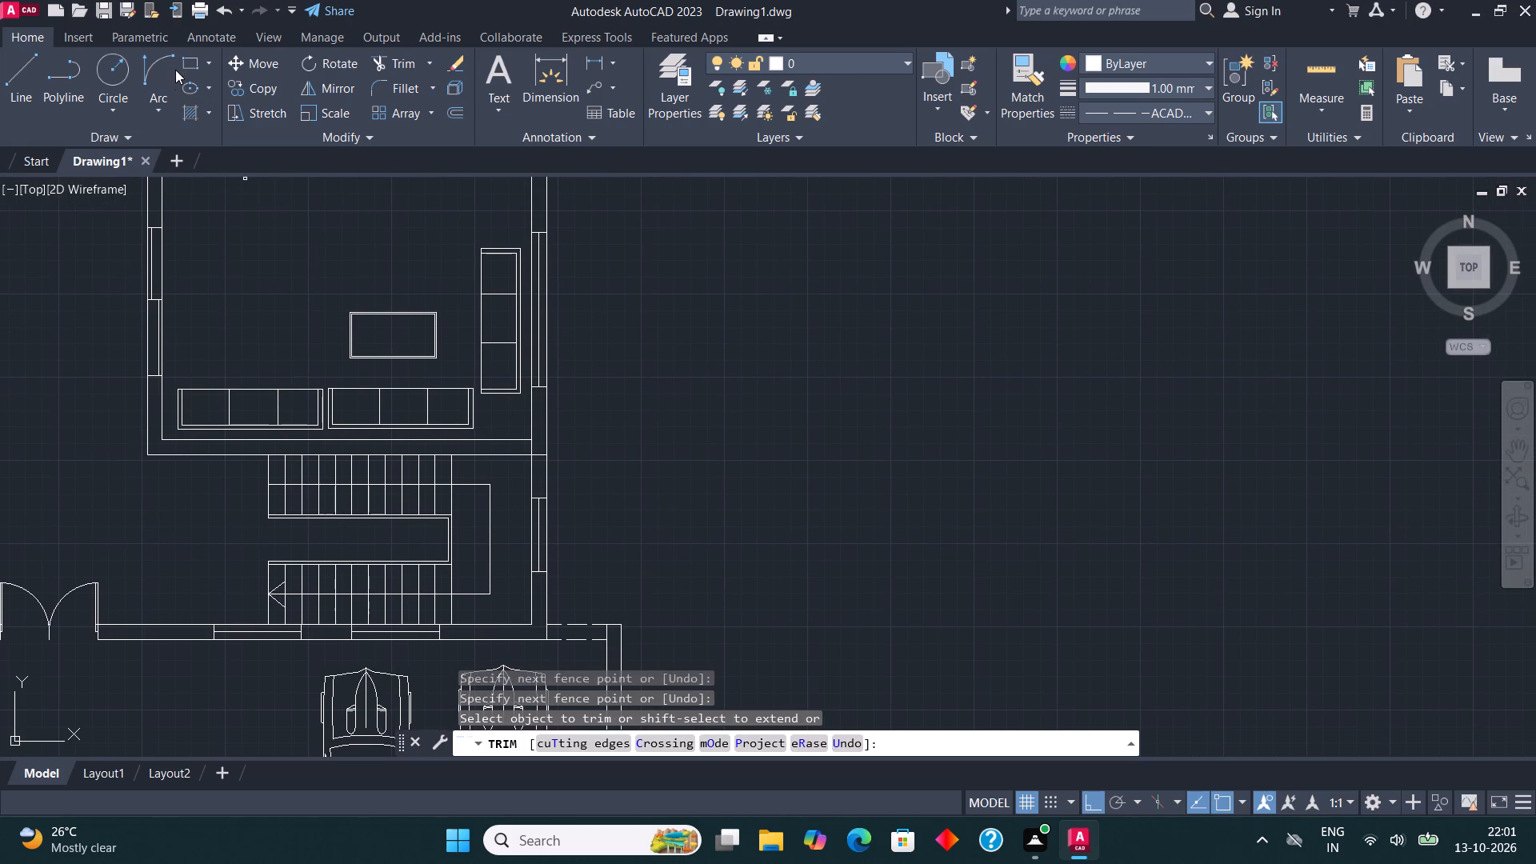
Draw a dashed wall-thick rectangle along the east boundary from the stair area's south wall level up to the living room's northeast column.
click(188, 62)
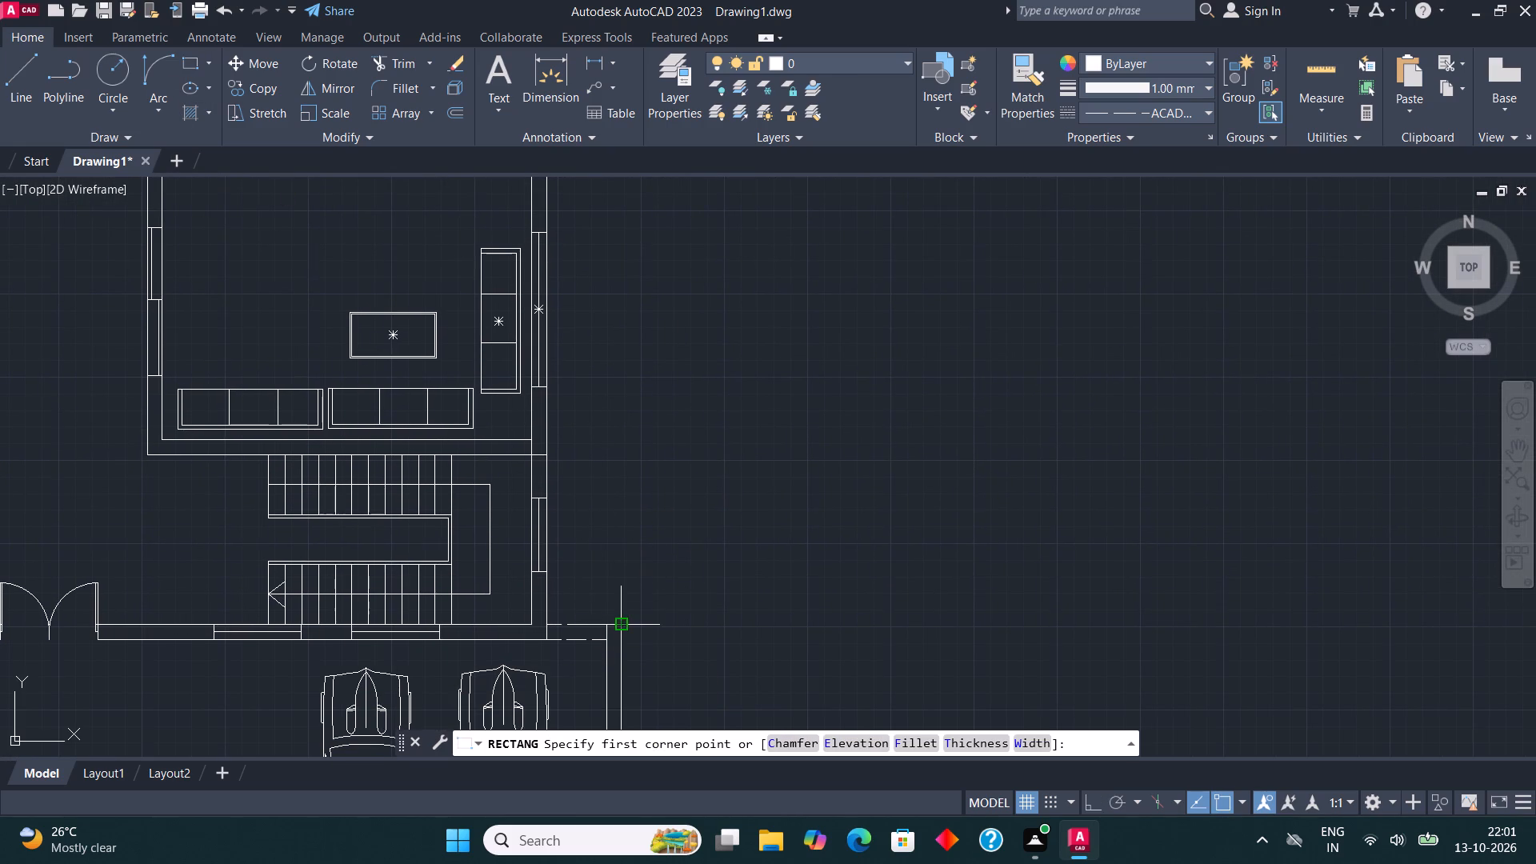
click(625, 622)
scroll(625, 618, down, 1)
scroll(607, 322, up, 3)
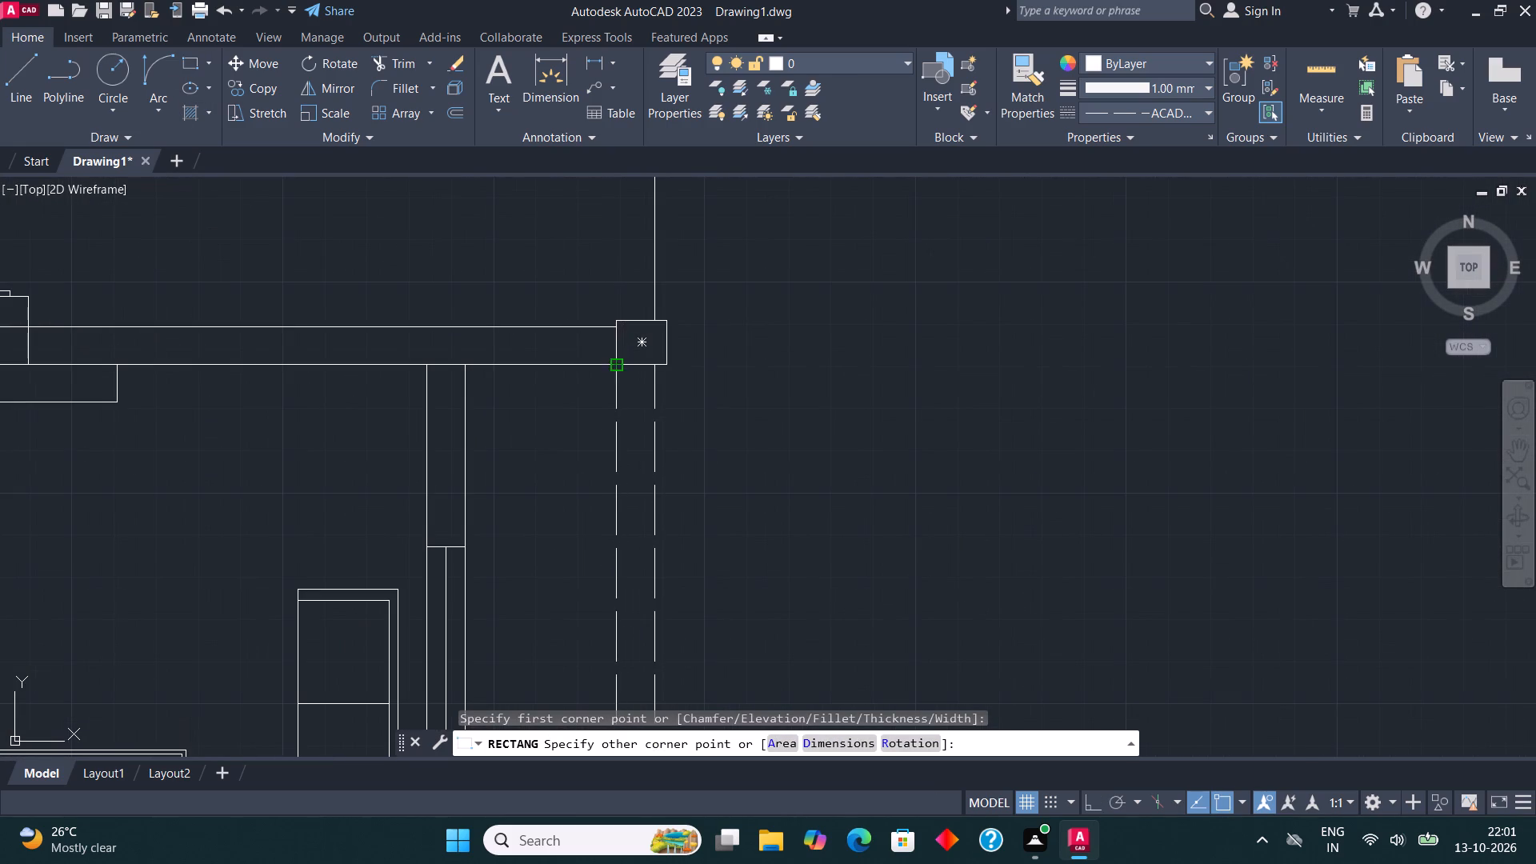
click(622, 363)
scroll(553, 387, down, 3)
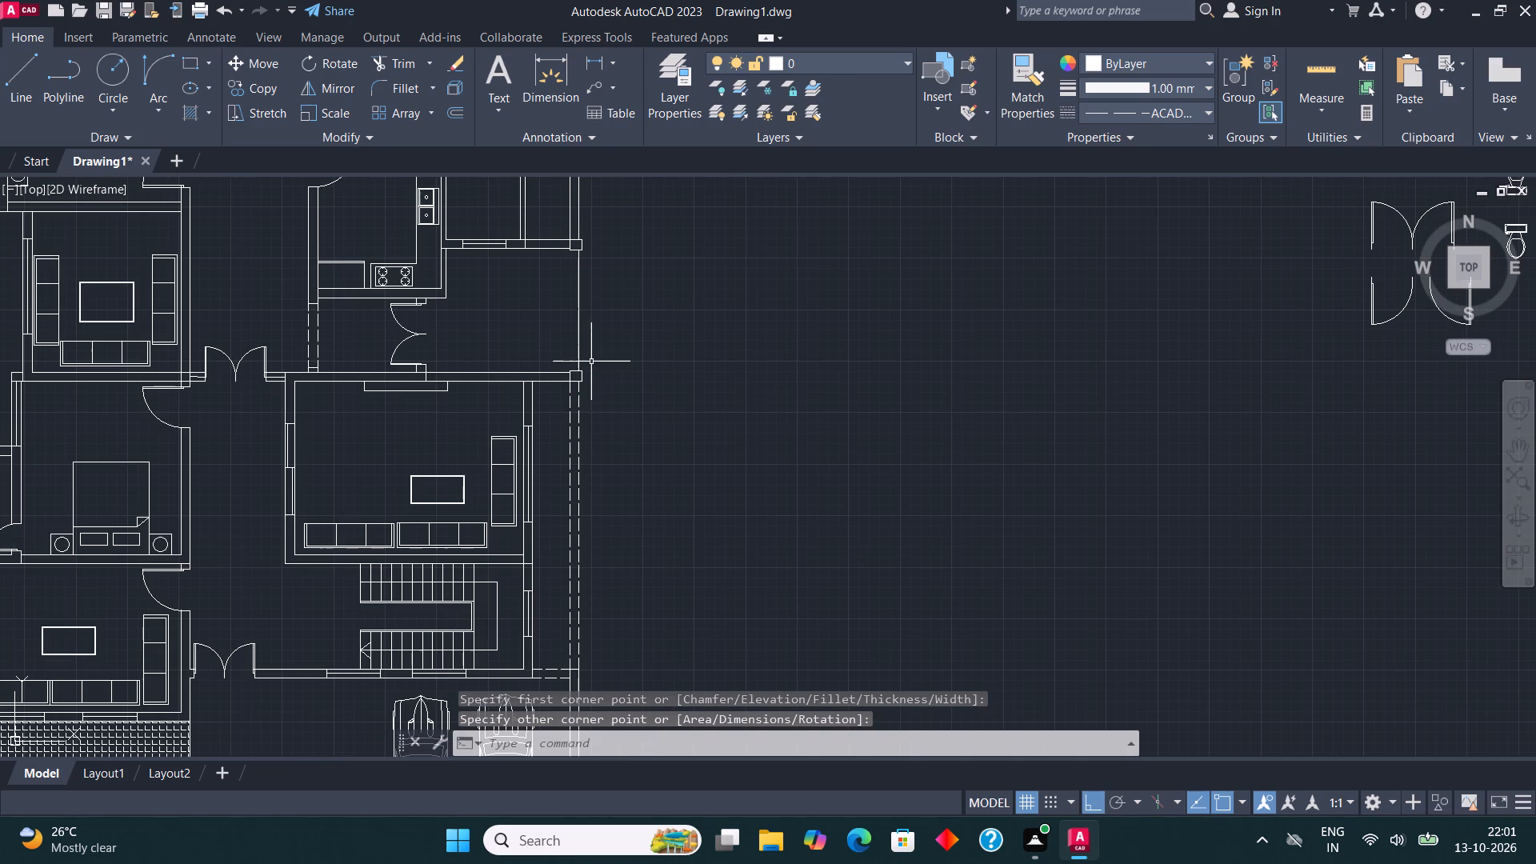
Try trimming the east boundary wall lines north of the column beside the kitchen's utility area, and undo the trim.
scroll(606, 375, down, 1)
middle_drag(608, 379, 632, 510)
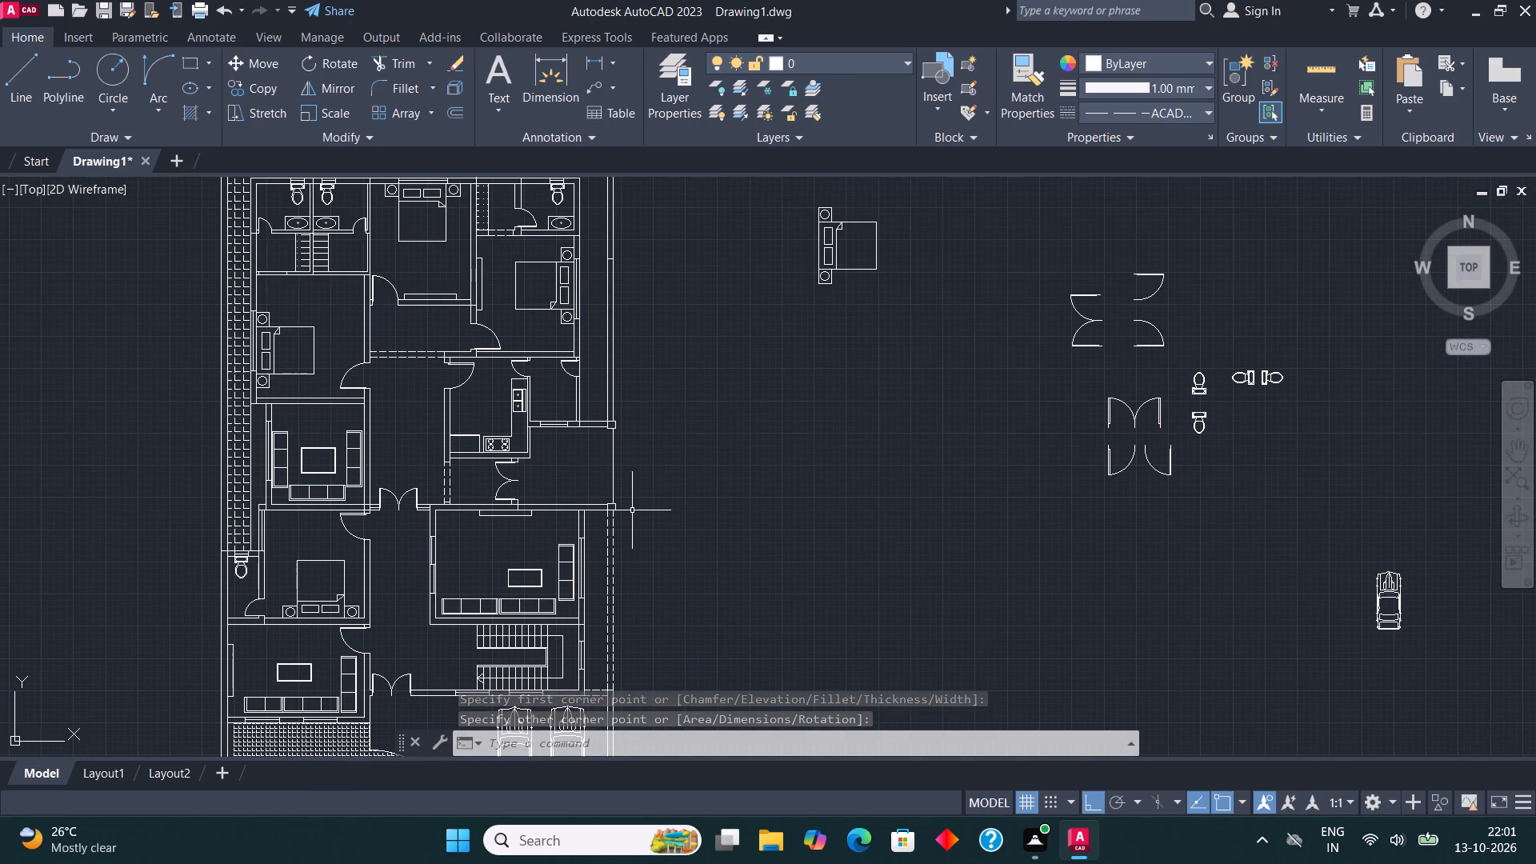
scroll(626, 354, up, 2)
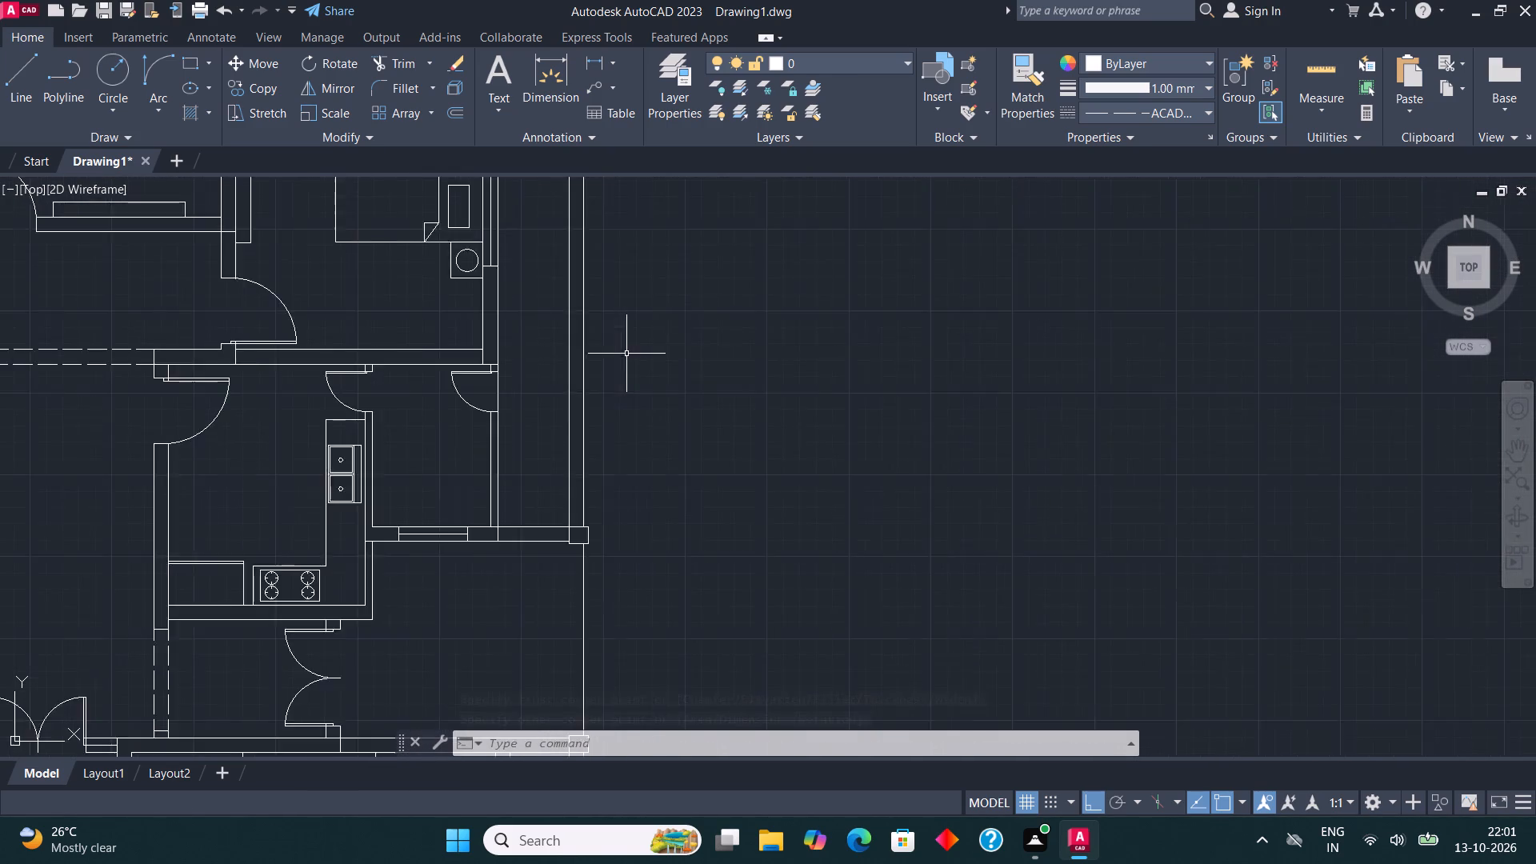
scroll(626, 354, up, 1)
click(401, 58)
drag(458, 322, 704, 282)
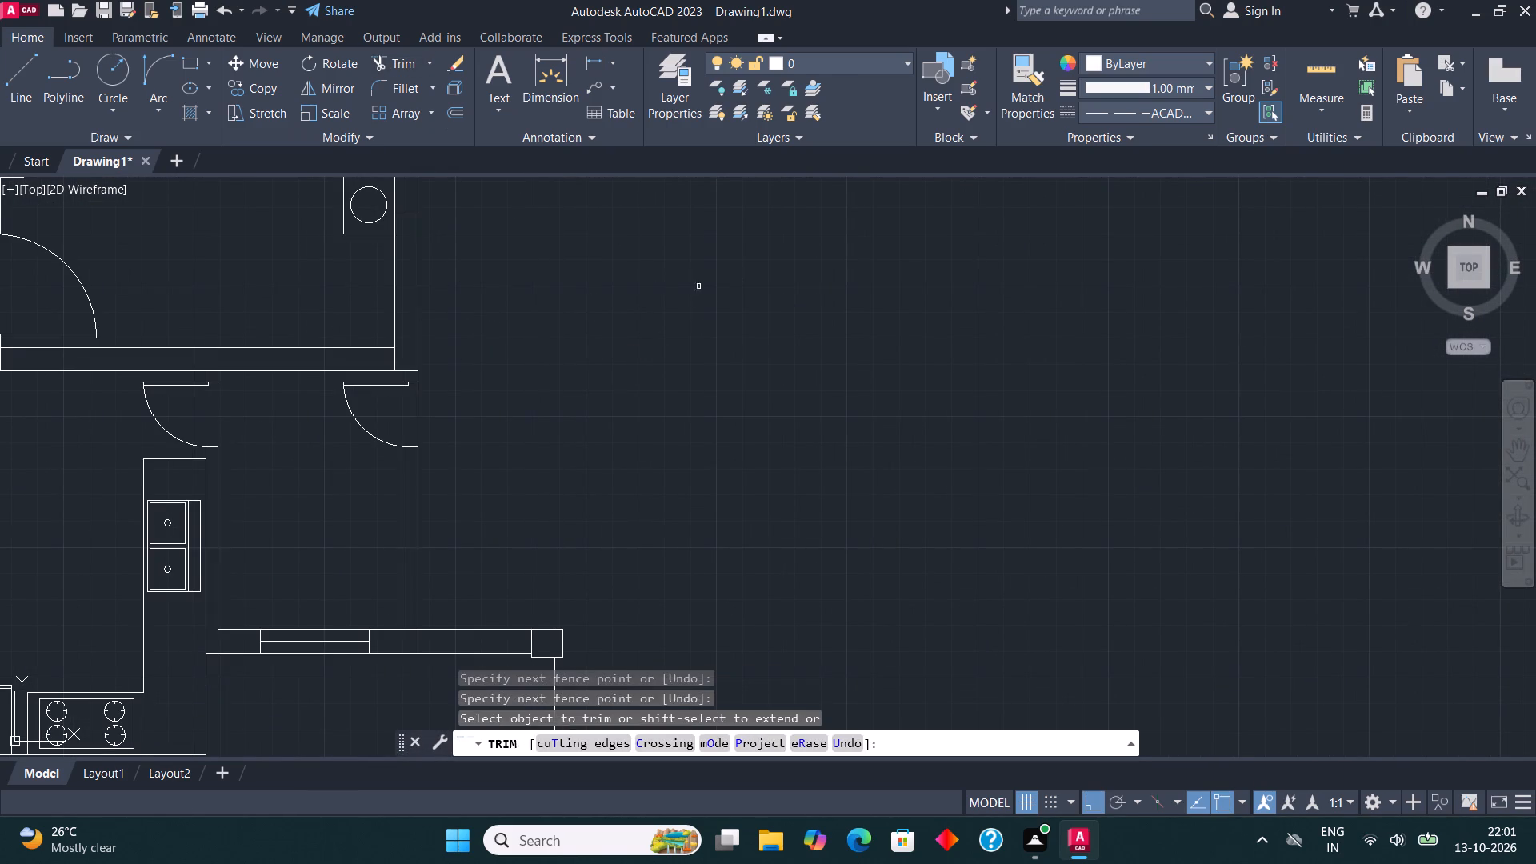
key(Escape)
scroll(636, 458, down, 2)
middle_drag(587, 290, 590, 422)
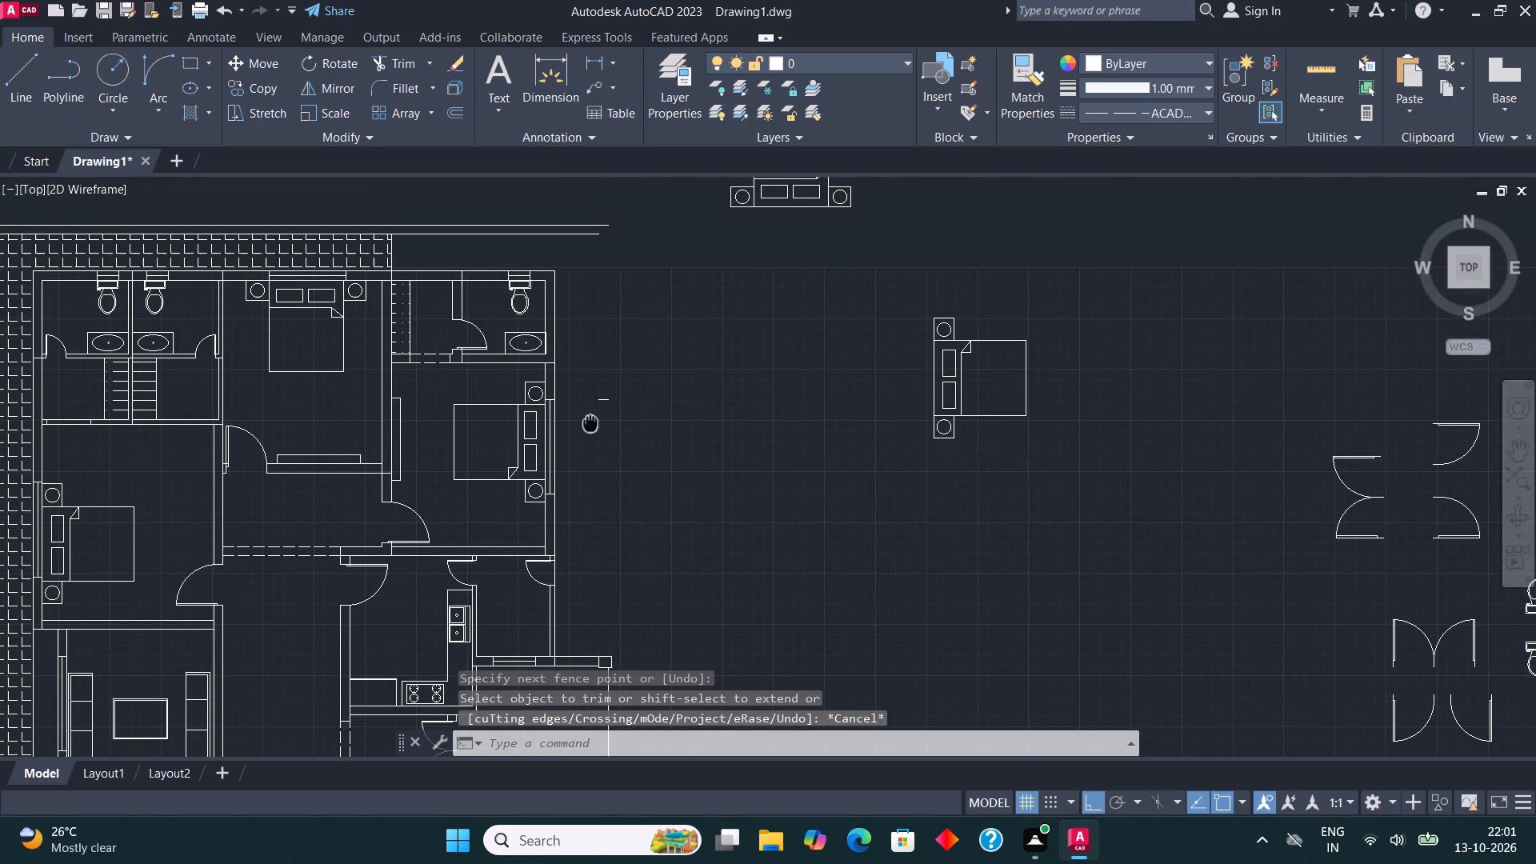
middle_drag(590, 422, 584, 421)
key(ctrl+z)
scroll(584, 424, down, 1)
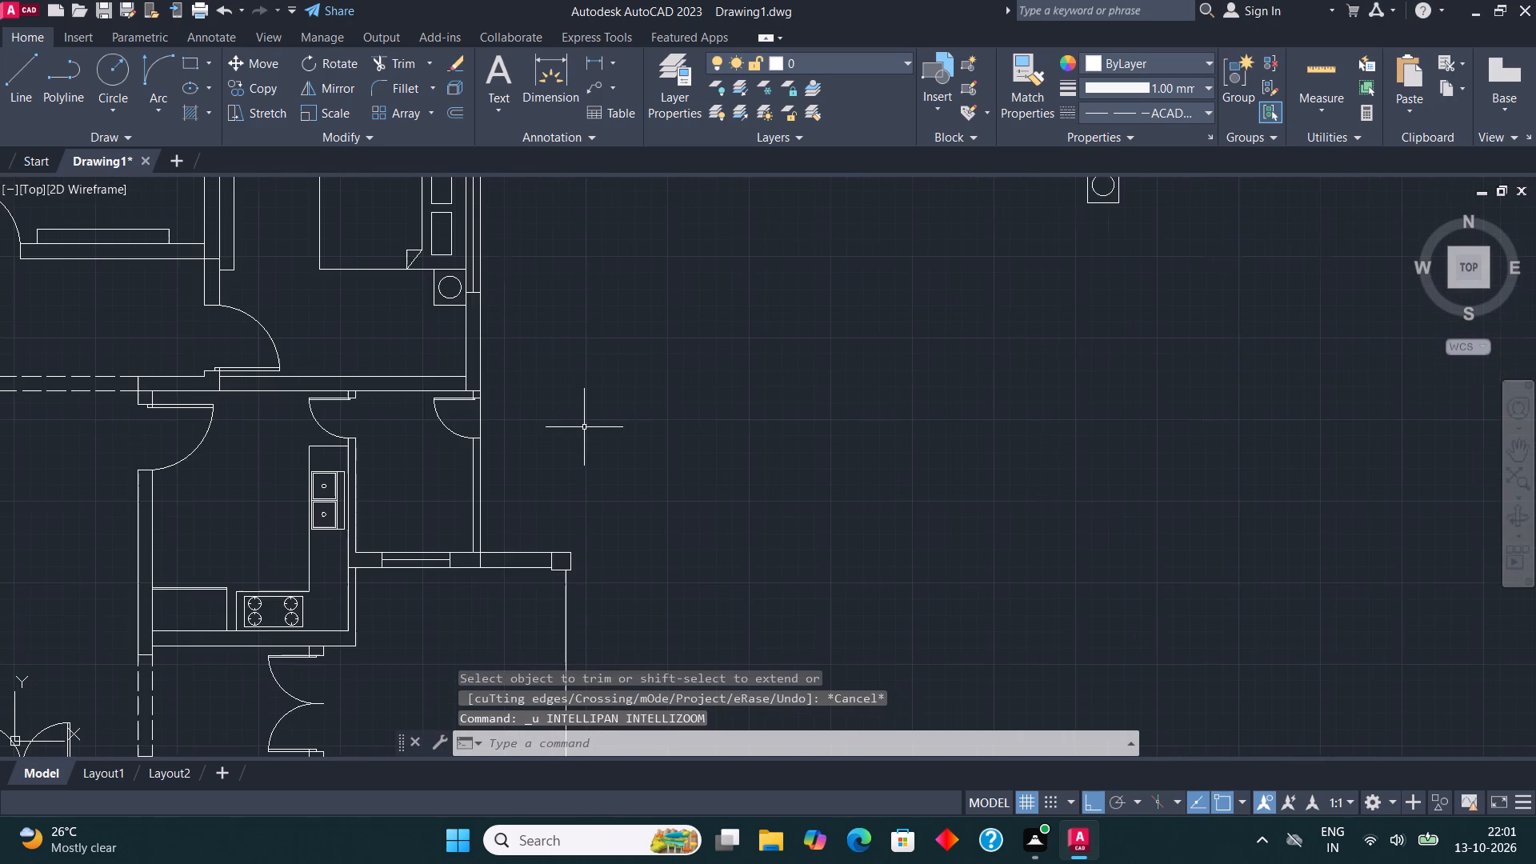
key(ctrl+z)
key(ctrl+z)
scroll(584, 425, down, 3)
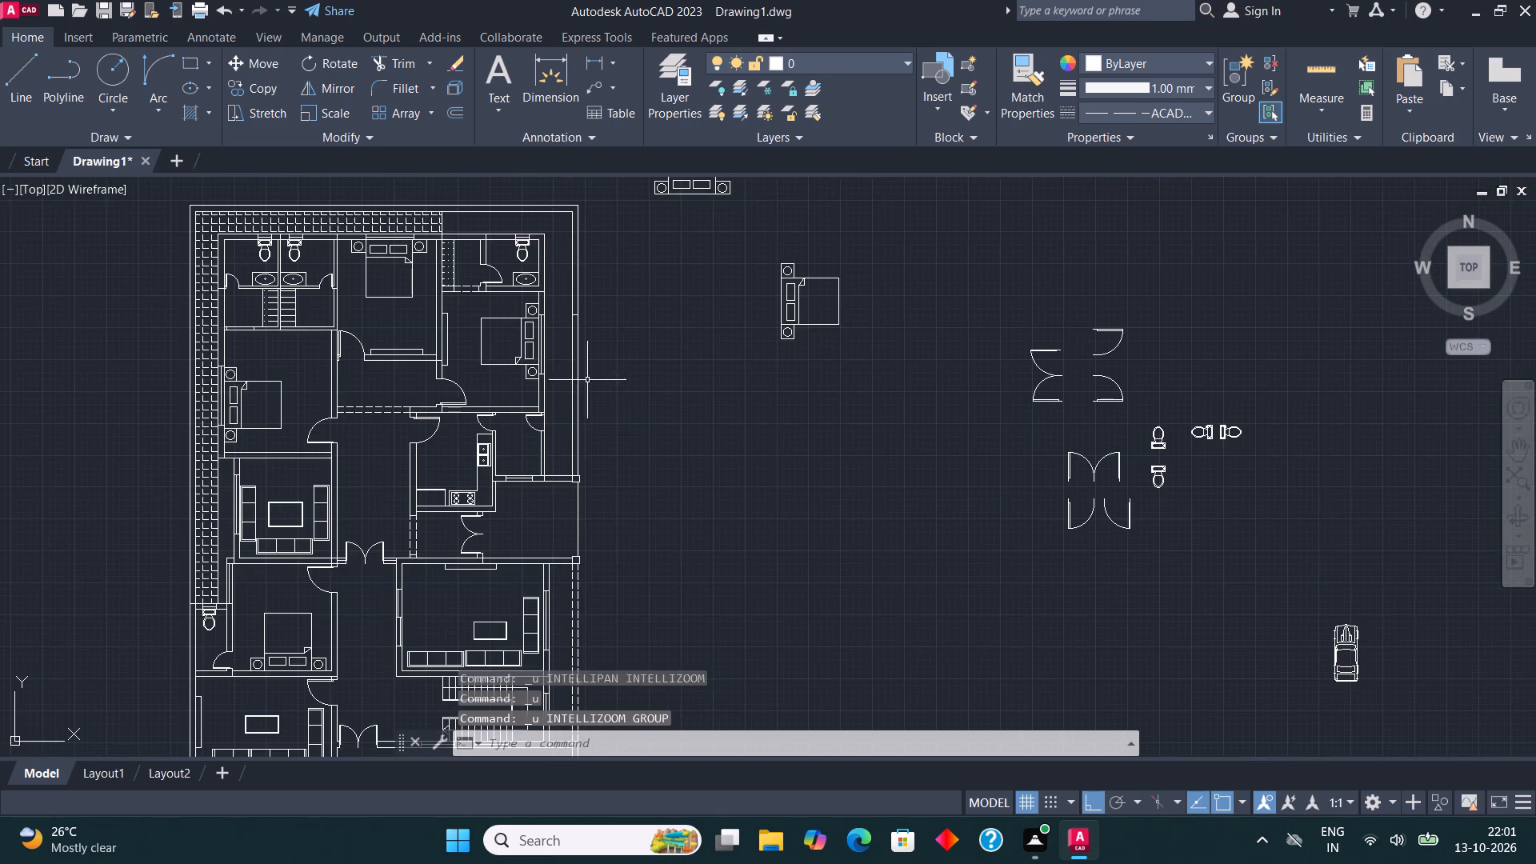
Trim away both east boundary wall lines between the cross line beside the northeast bedroom and the column near the kitchen's utility area.
scroll(579, 318, up, 3)
scroll(540, 310, down, 1)
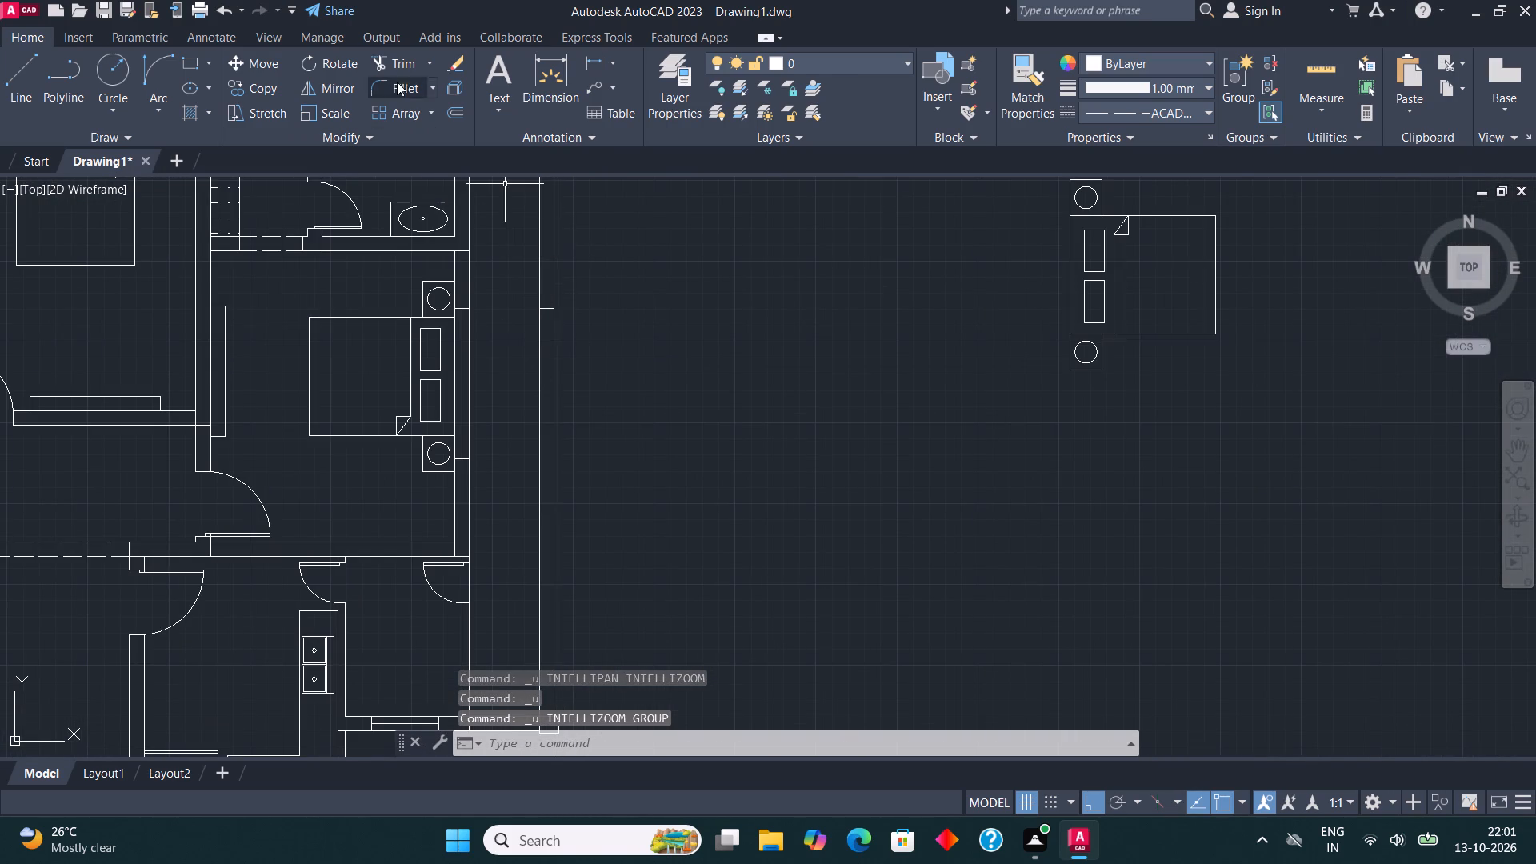
click(399, 58)
click(542, 350)
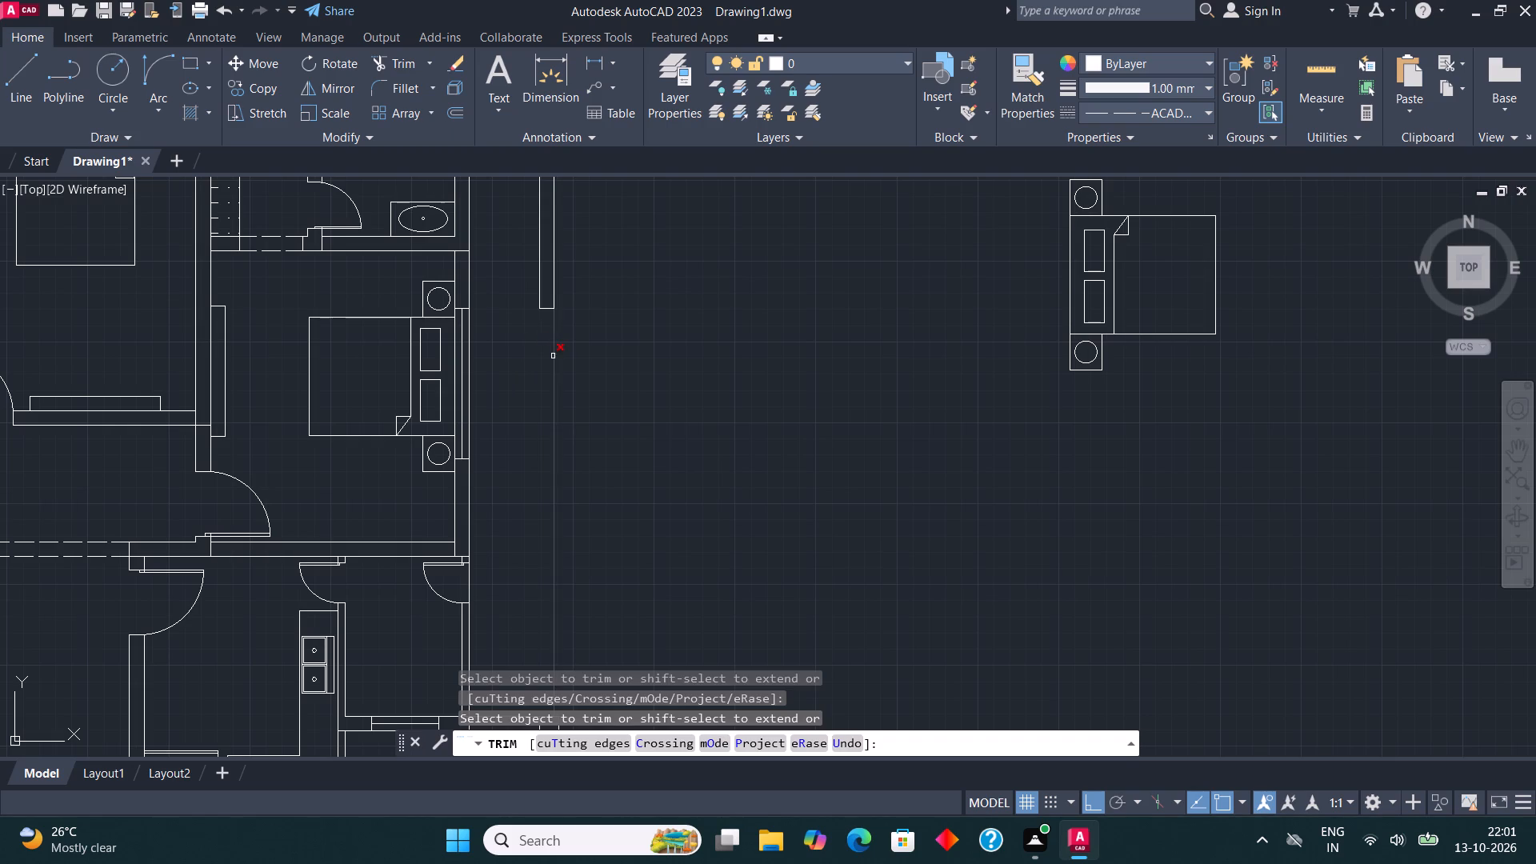
click(553, 356)
key(Escape)
Draw a dashed wall-thick rectangle along the east boundary from the utility area's column up to the wall end beside the northeast bedroom.
click(193, 69)
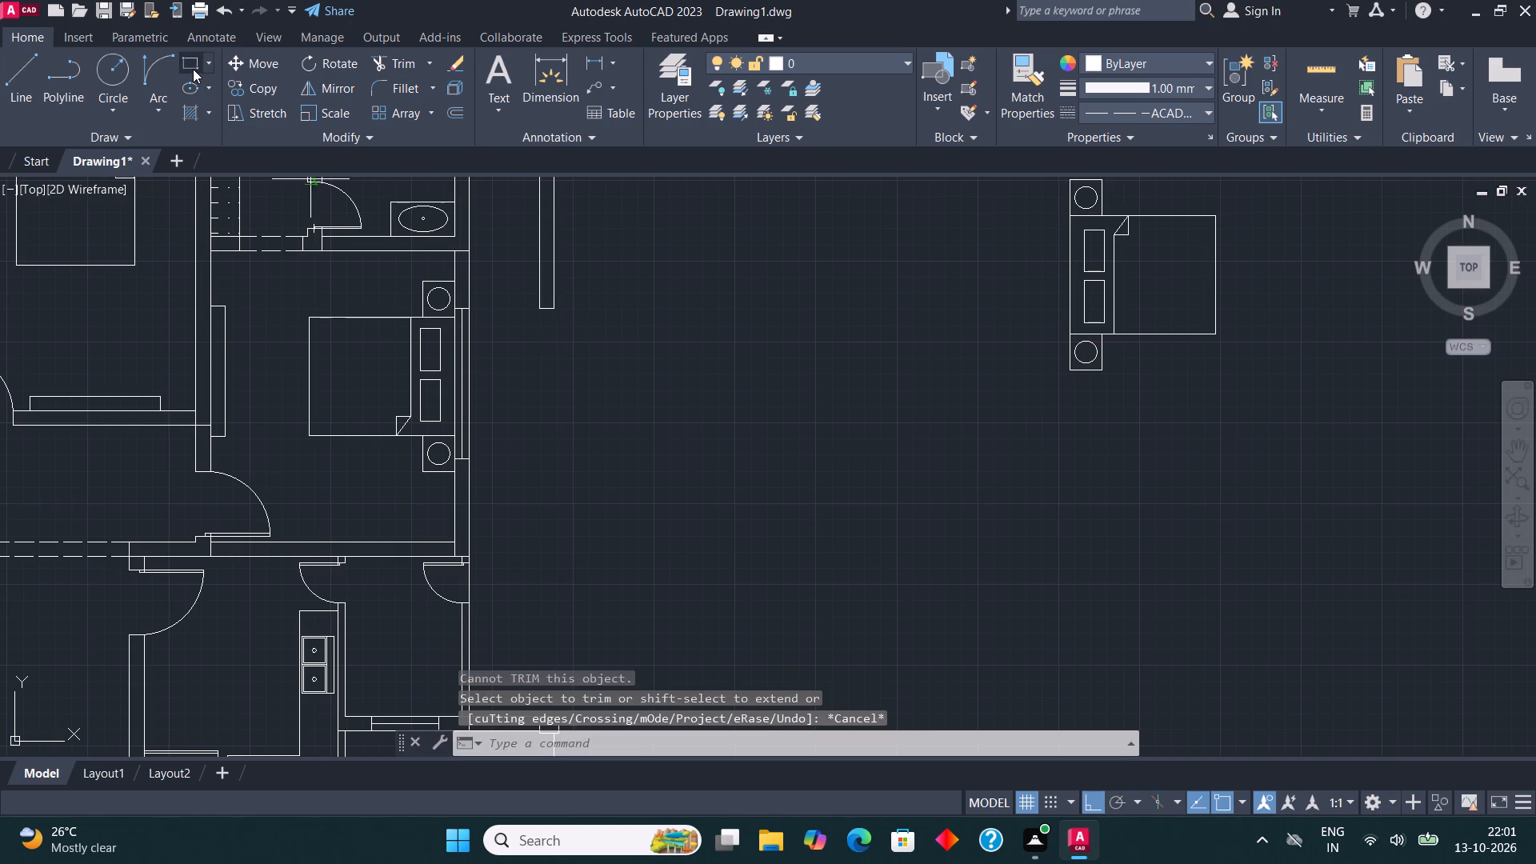
scroll(440, 330, down, 1)
scroll(504, 590, up, 1)
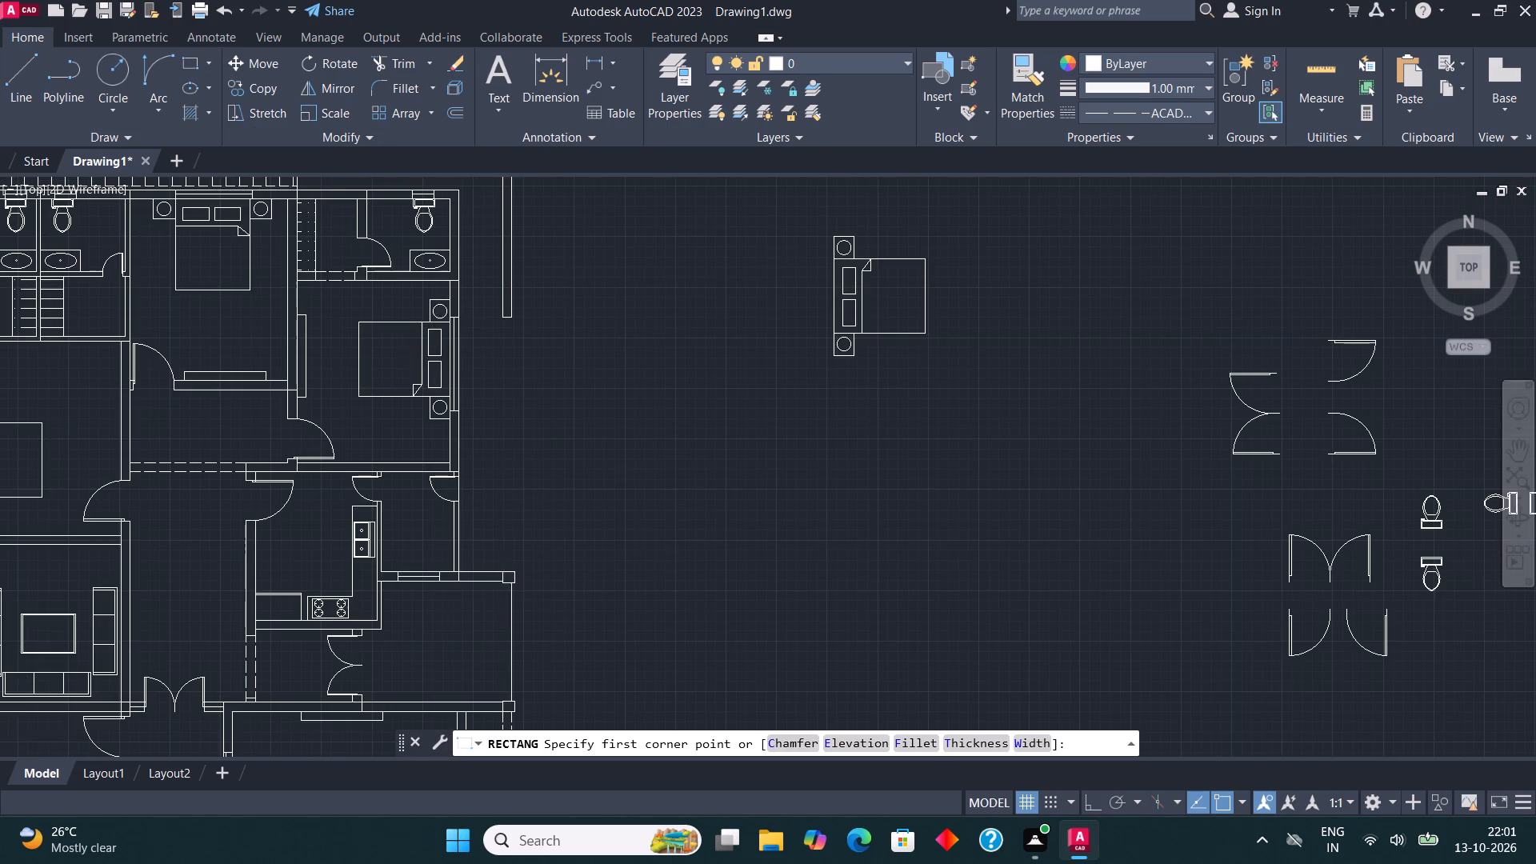
scroll(504, 590, up, 1)
click(488, 543)
scroll(488, 543, down, 3)
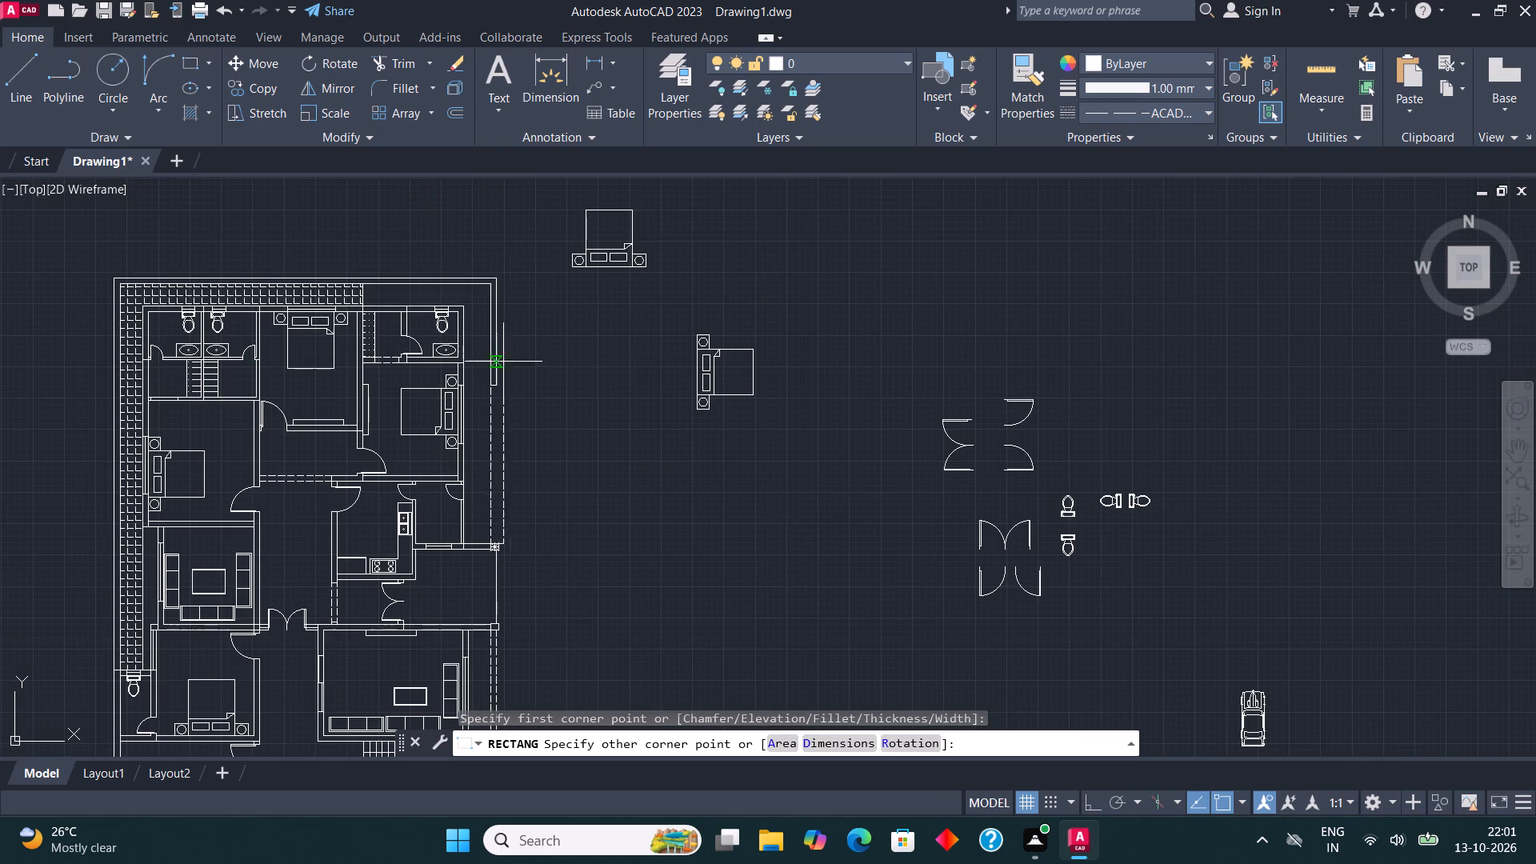
scroll(481, 376, up, 3)
click(535, 407)
scroll(586, 378, down, 2)
key(Escape)
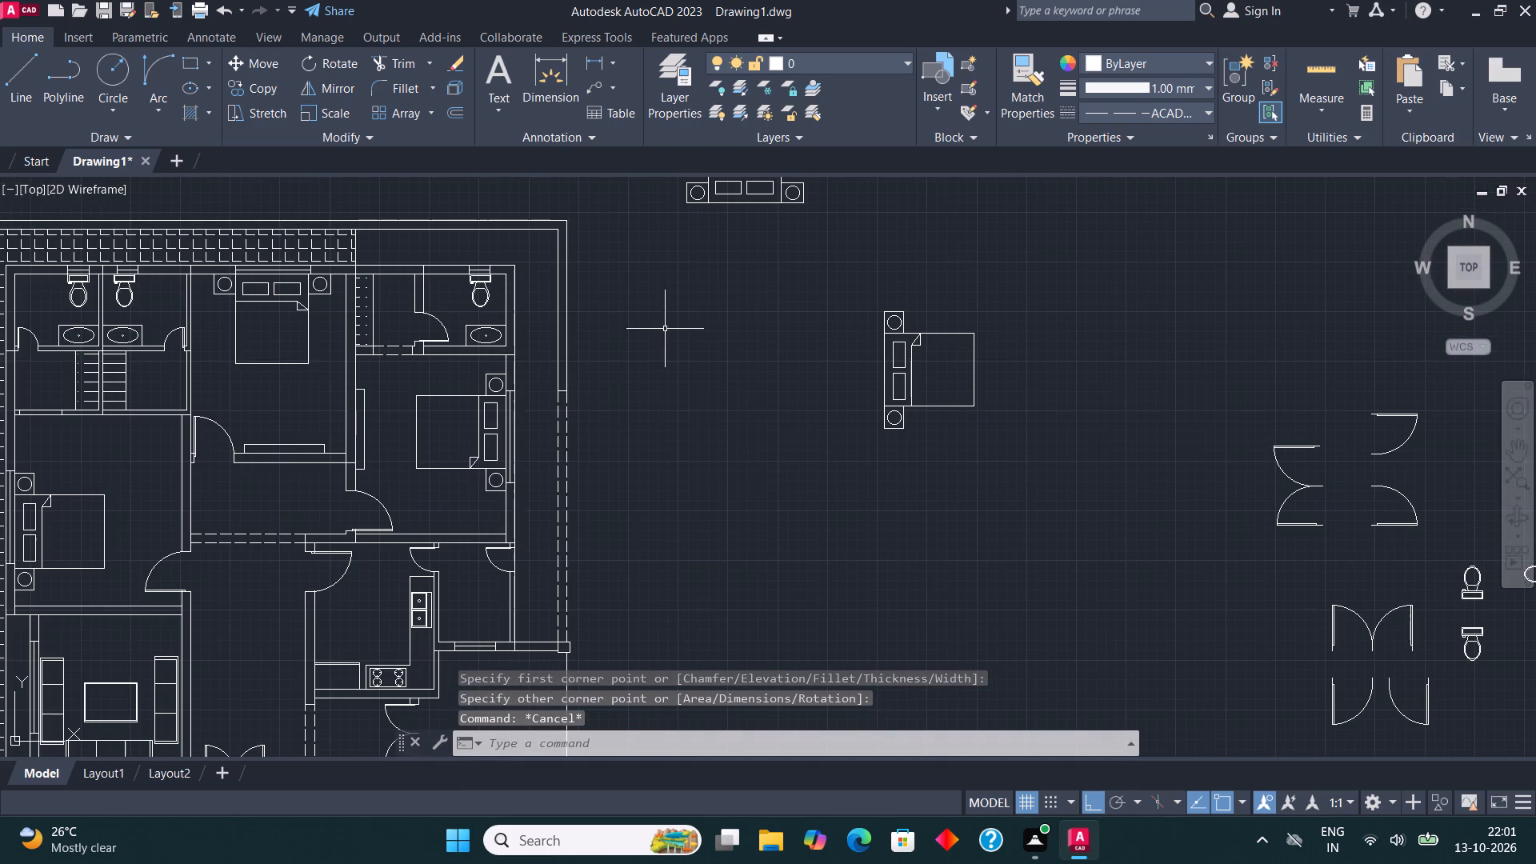
Erase all spare bed, door, toilet and car symbols lying outside the floor plan, east of the house.
scroll(625, 375, down, 2)
middle_drag(653, 408, 663, 363)
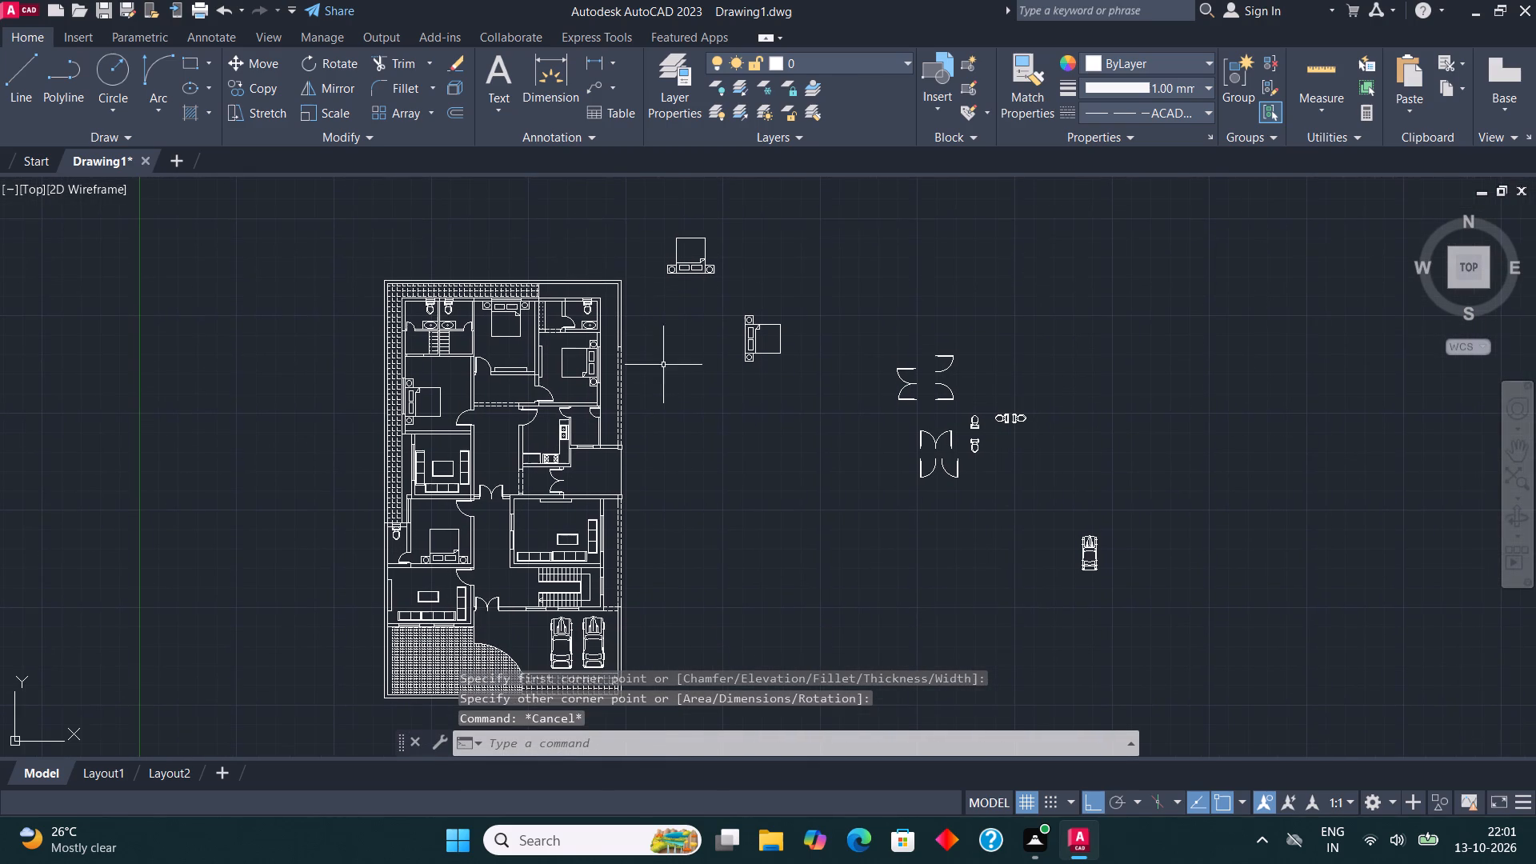
middle_drag(663, 448, 753, 439)
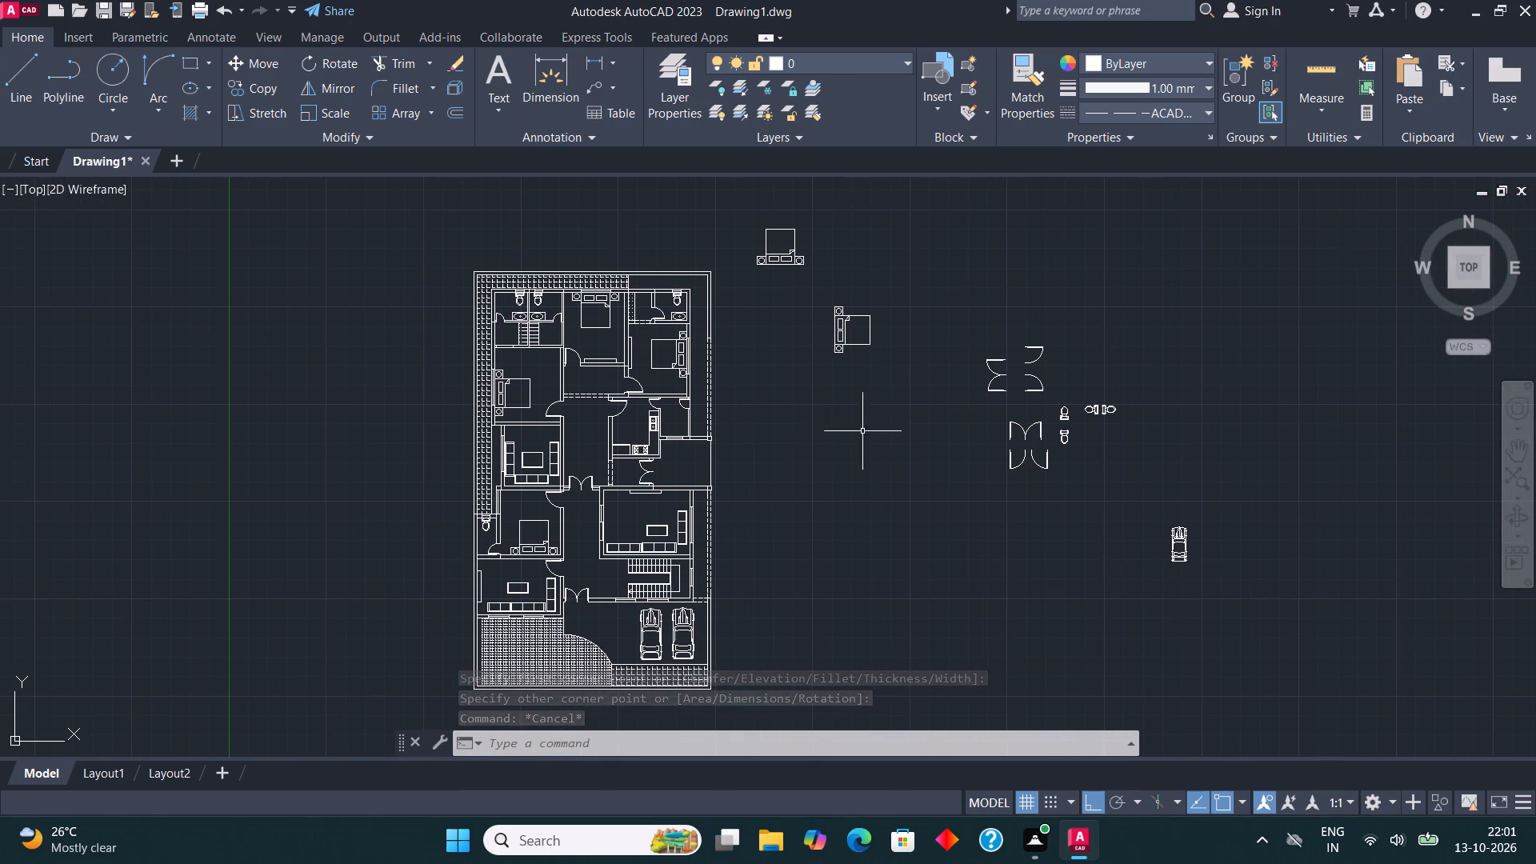
click(1245, 621)
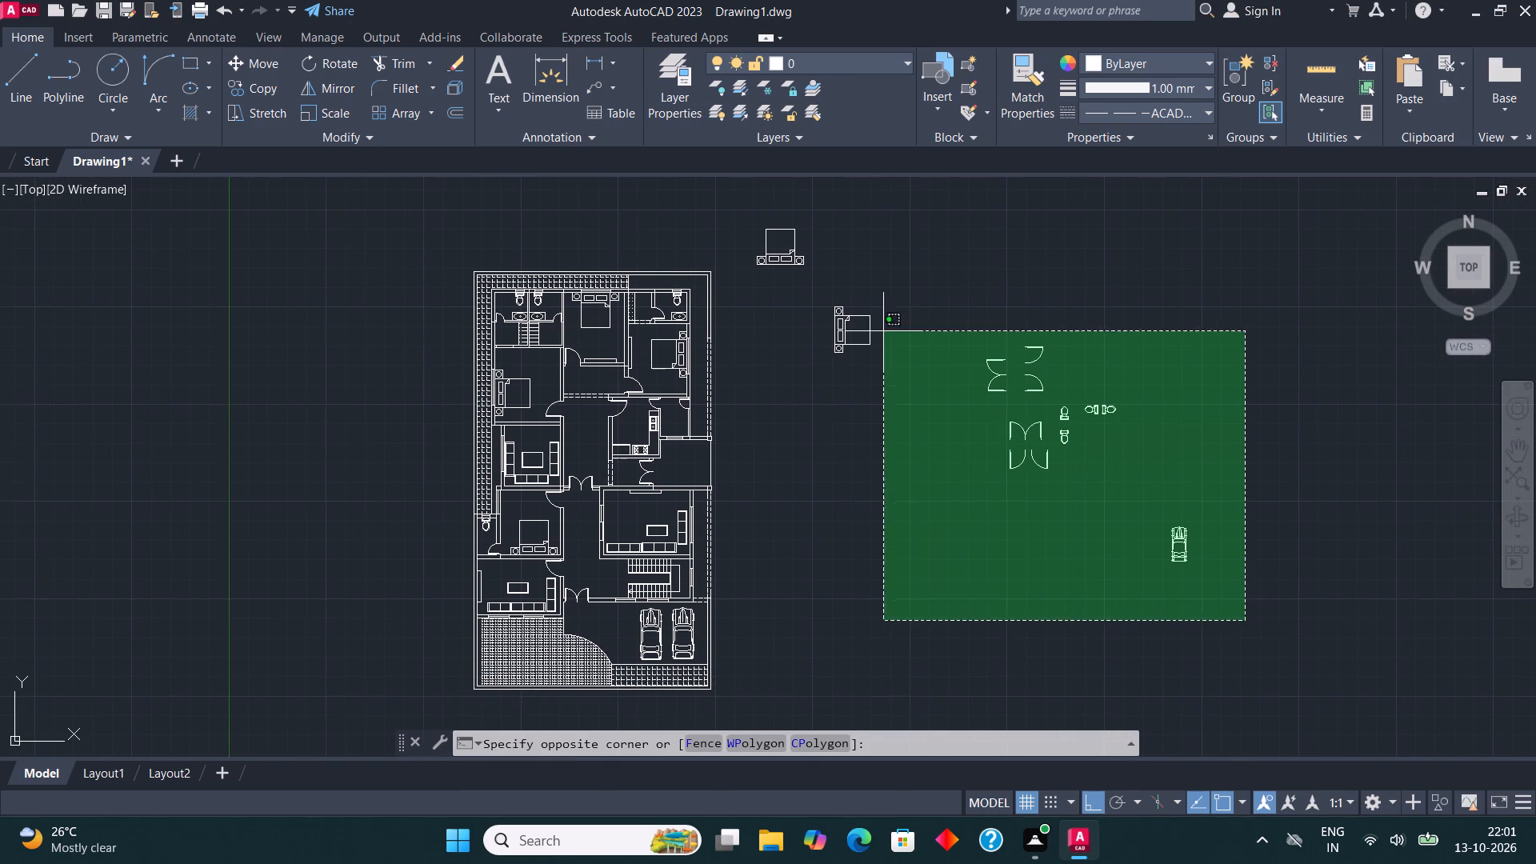
click(750, 200)
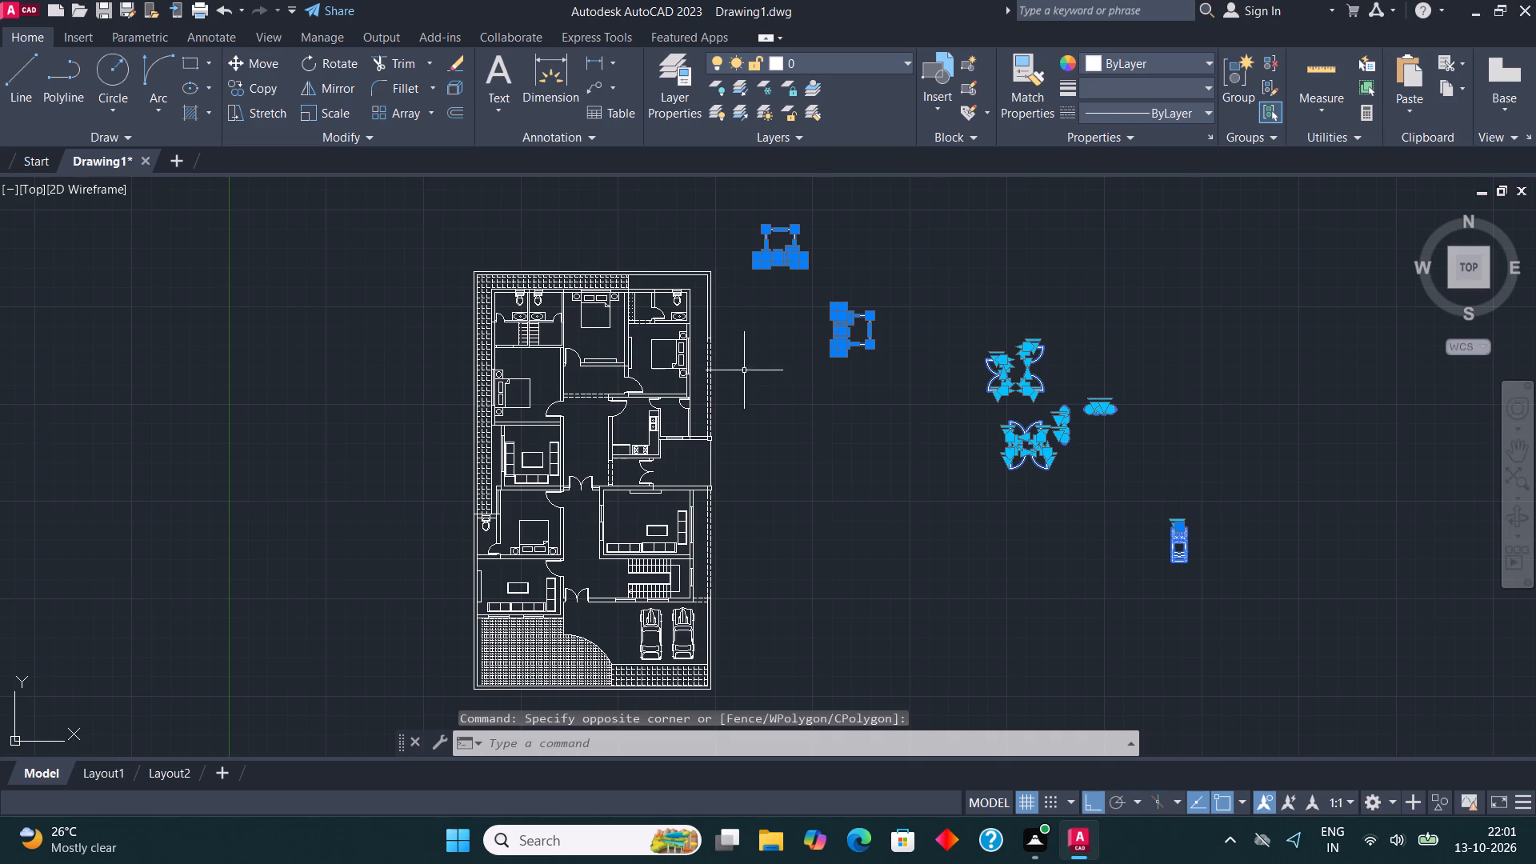
key(Delete)
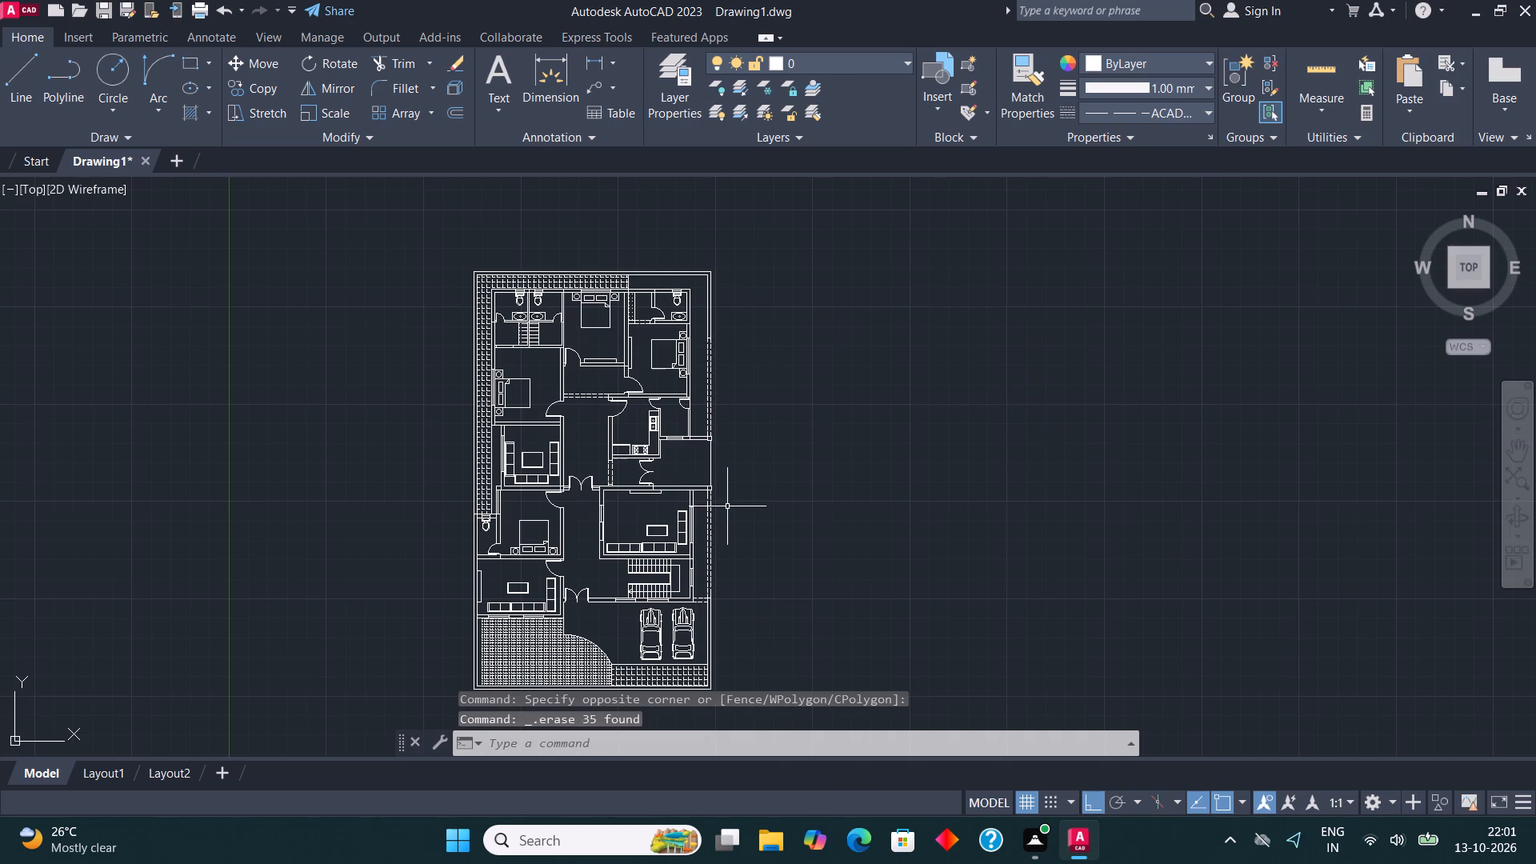
Draw a vertical dashed line from the kitchen's outer southeast corner down to the living room's north wall.
middle_drag(720, 517, 729, 472)
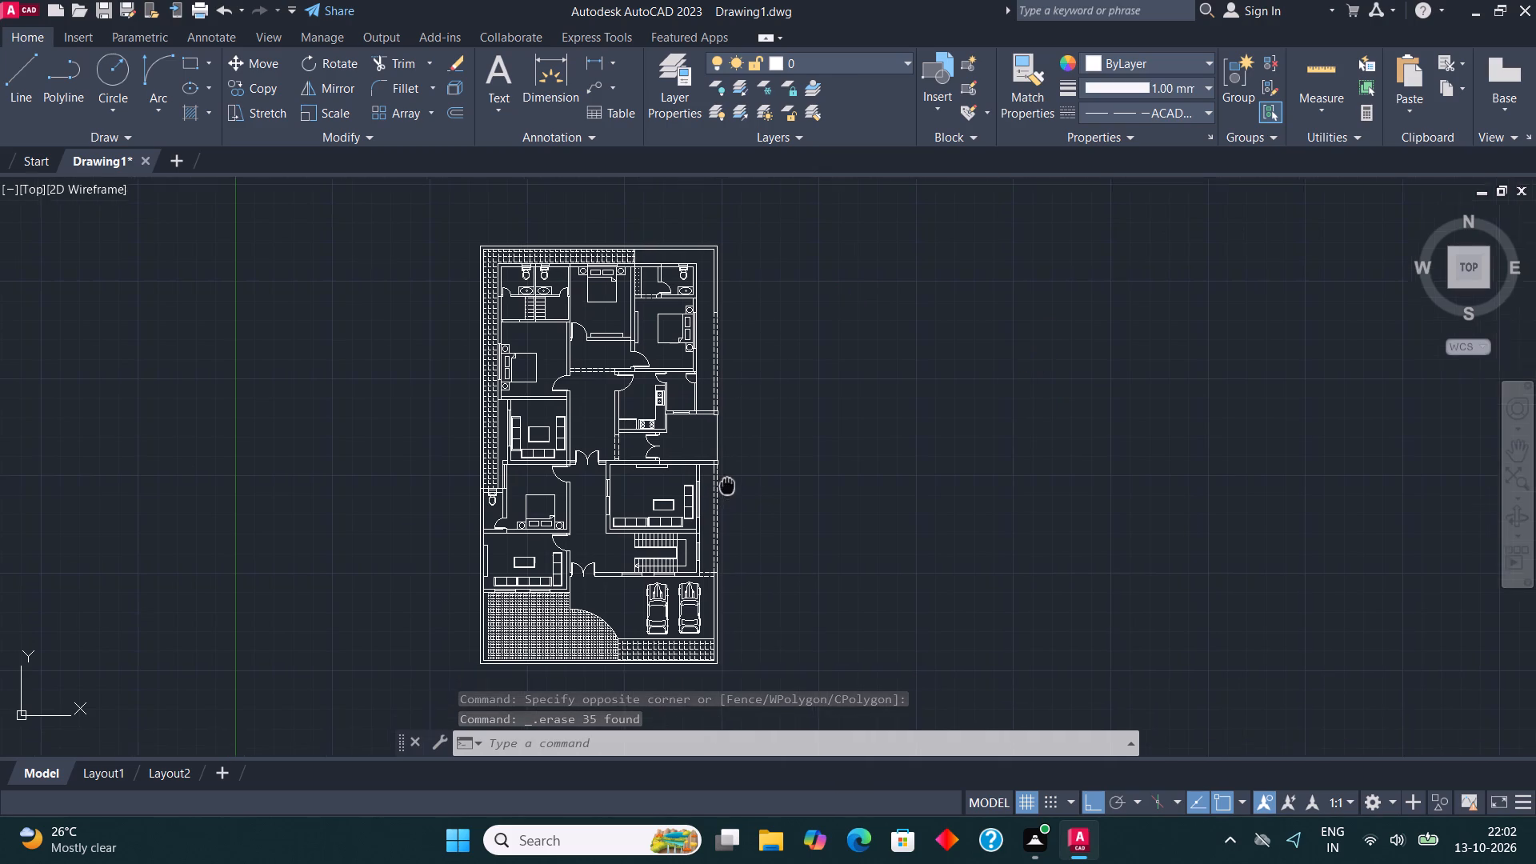
middle_drag(729, 472, 764, 354)
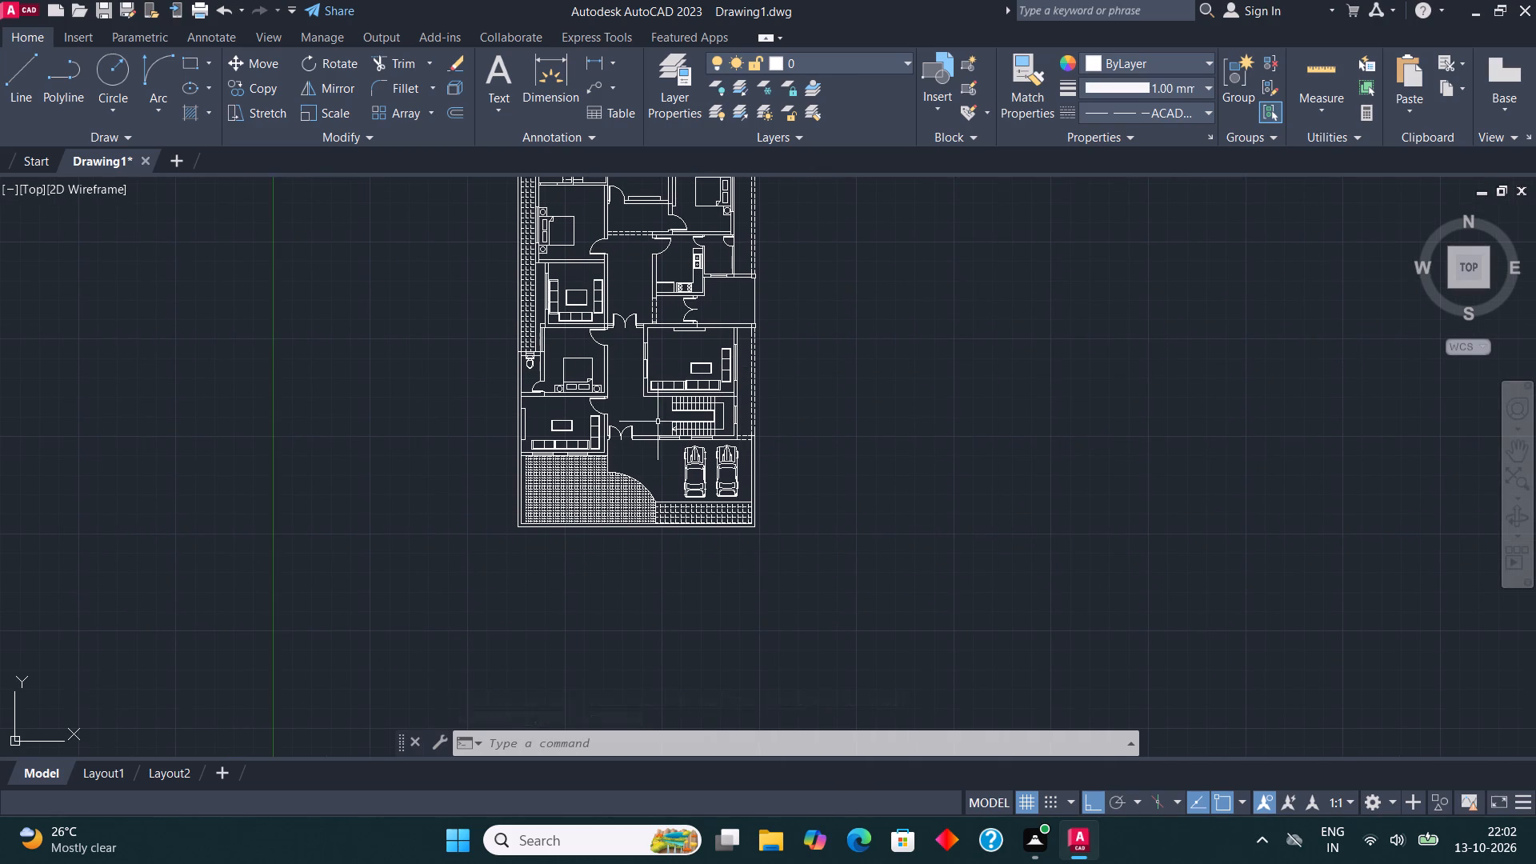
scroll(630, 362, up, 2)
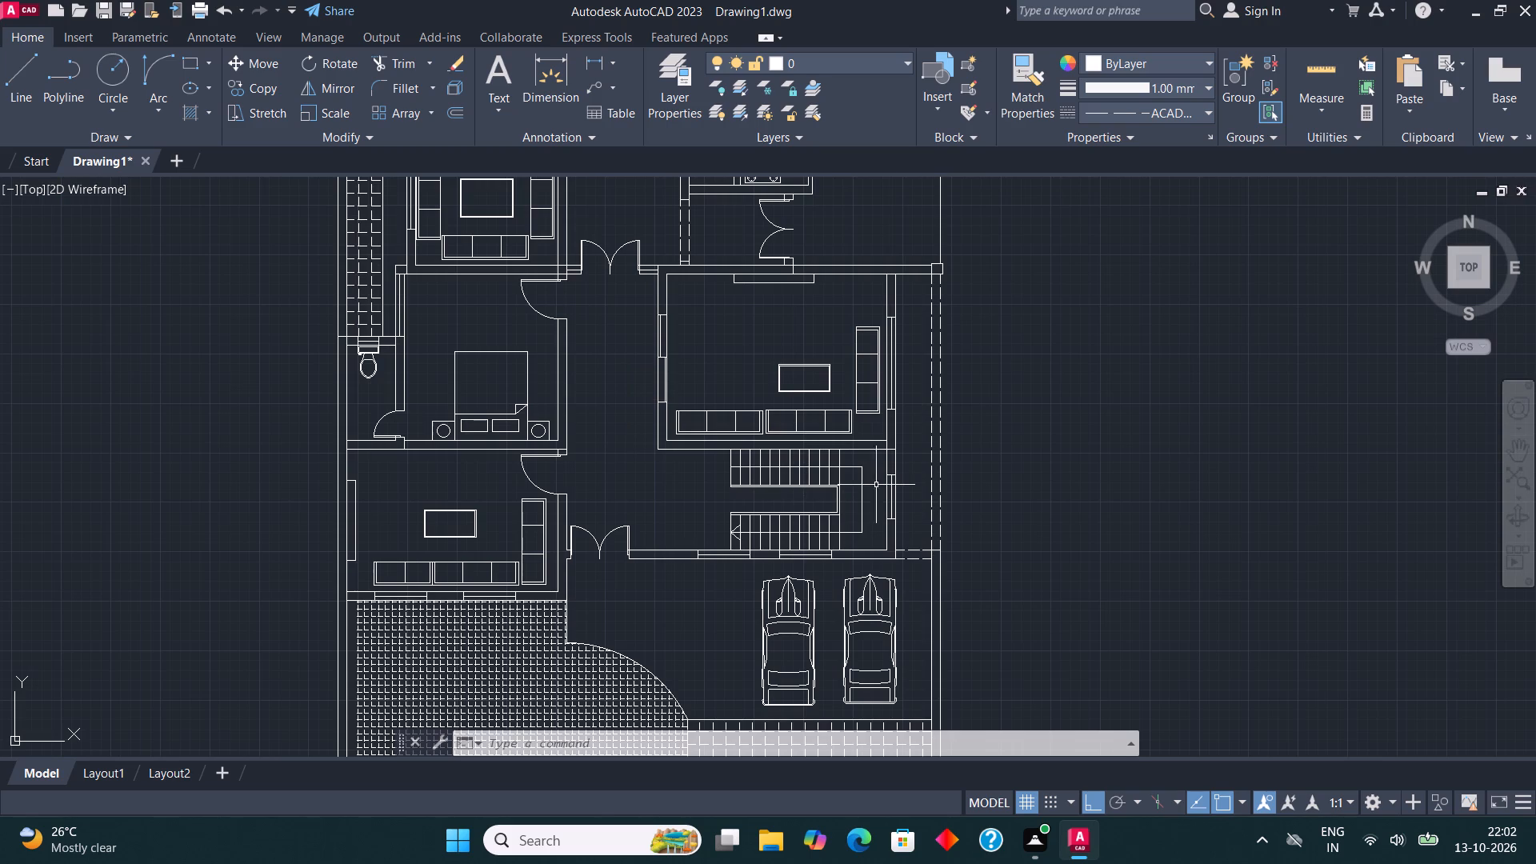
middle_drag(892, 458, 787, 614)
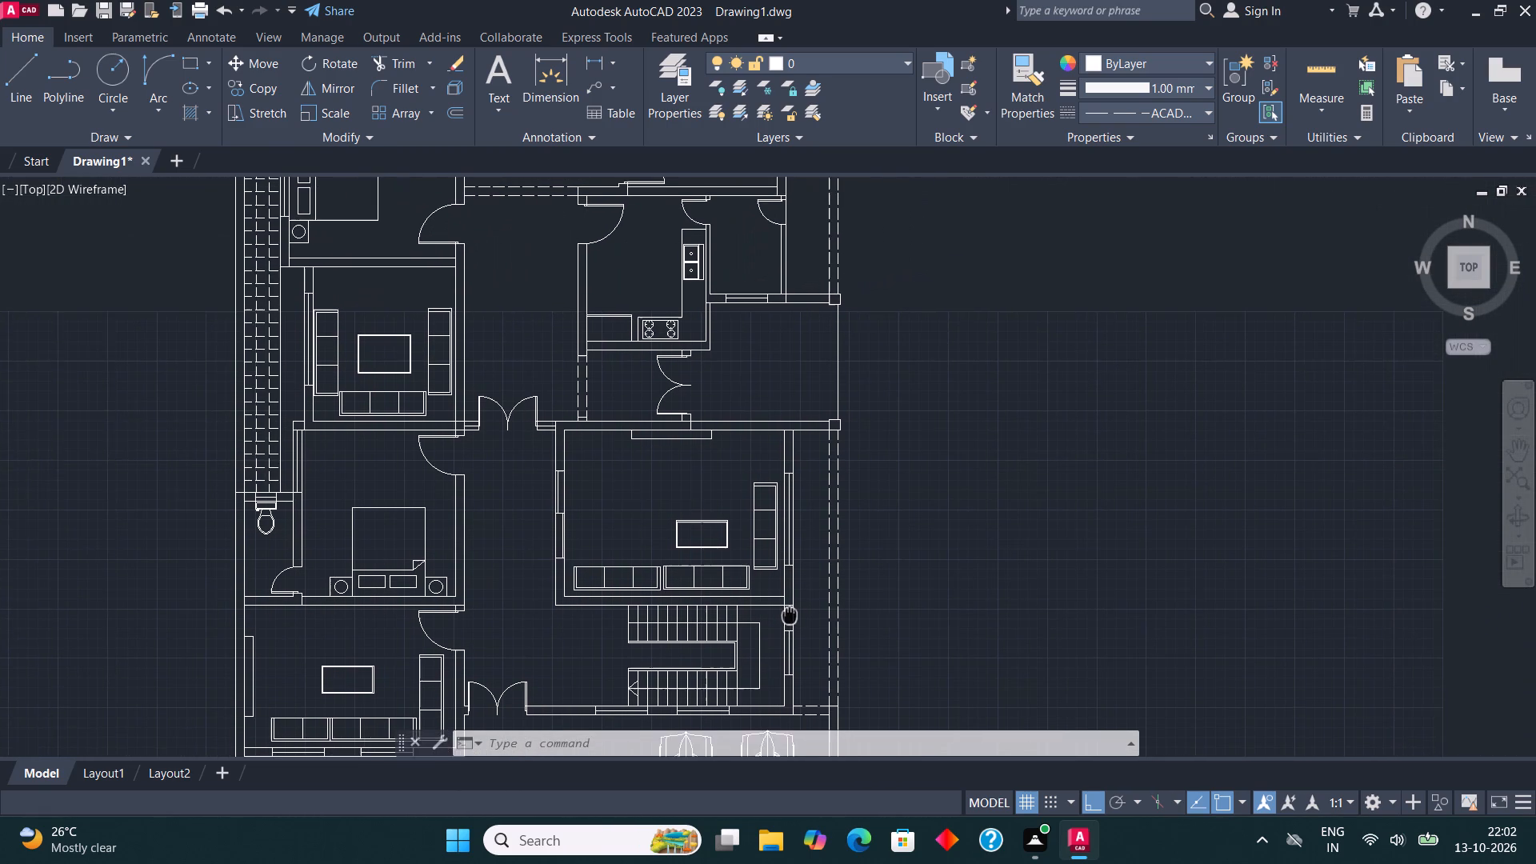
middle_drag(787, 614, 786, 617)
scroll(678, 349, up, 3)
middle_drag(679, 349, 670, 349)
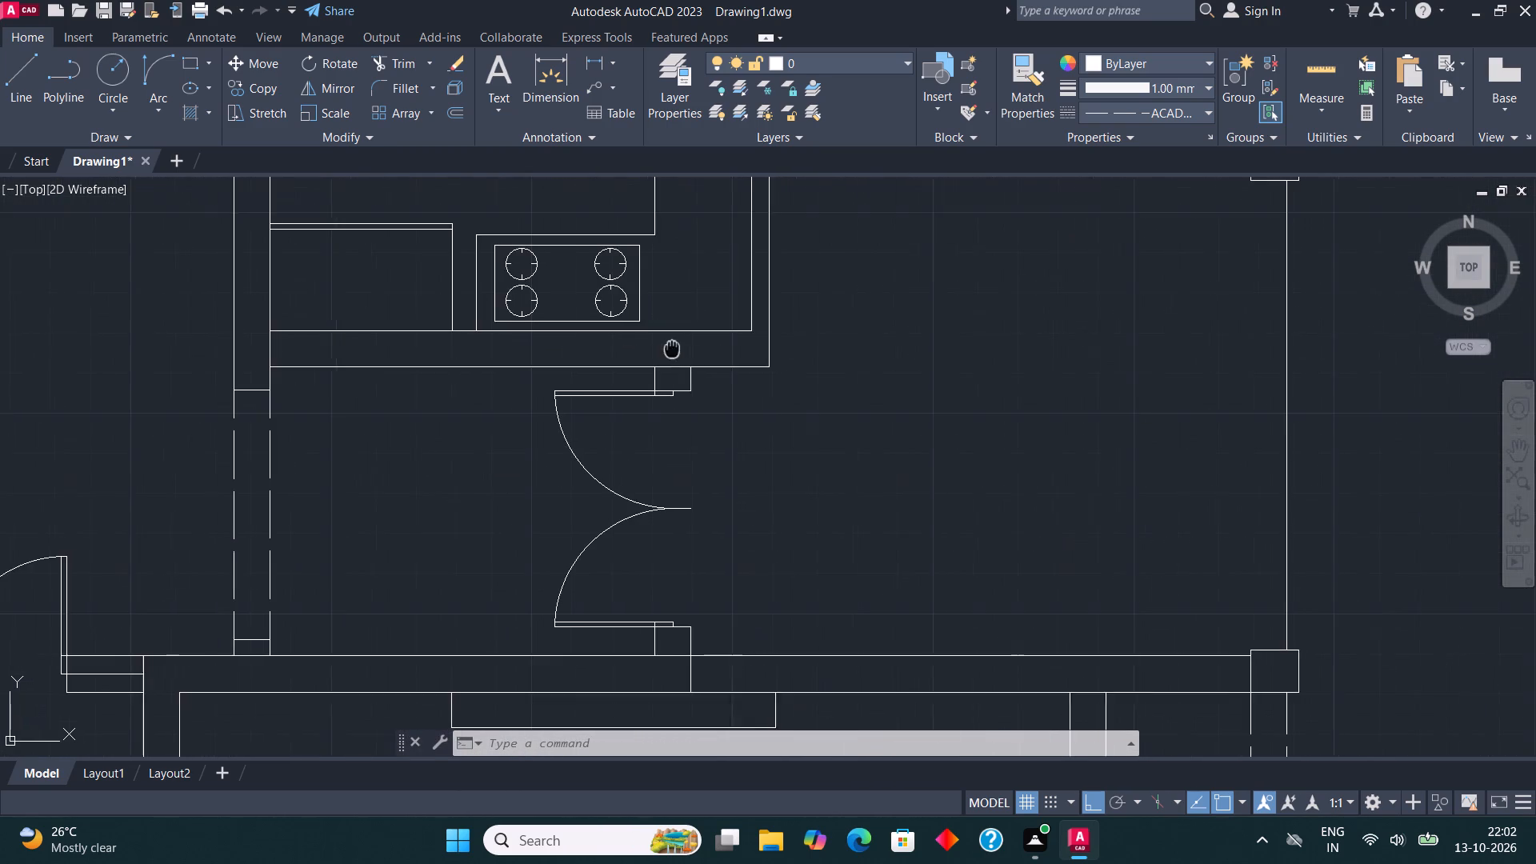
middle_drag(670, 349, 631, 346)
click(26, 72)
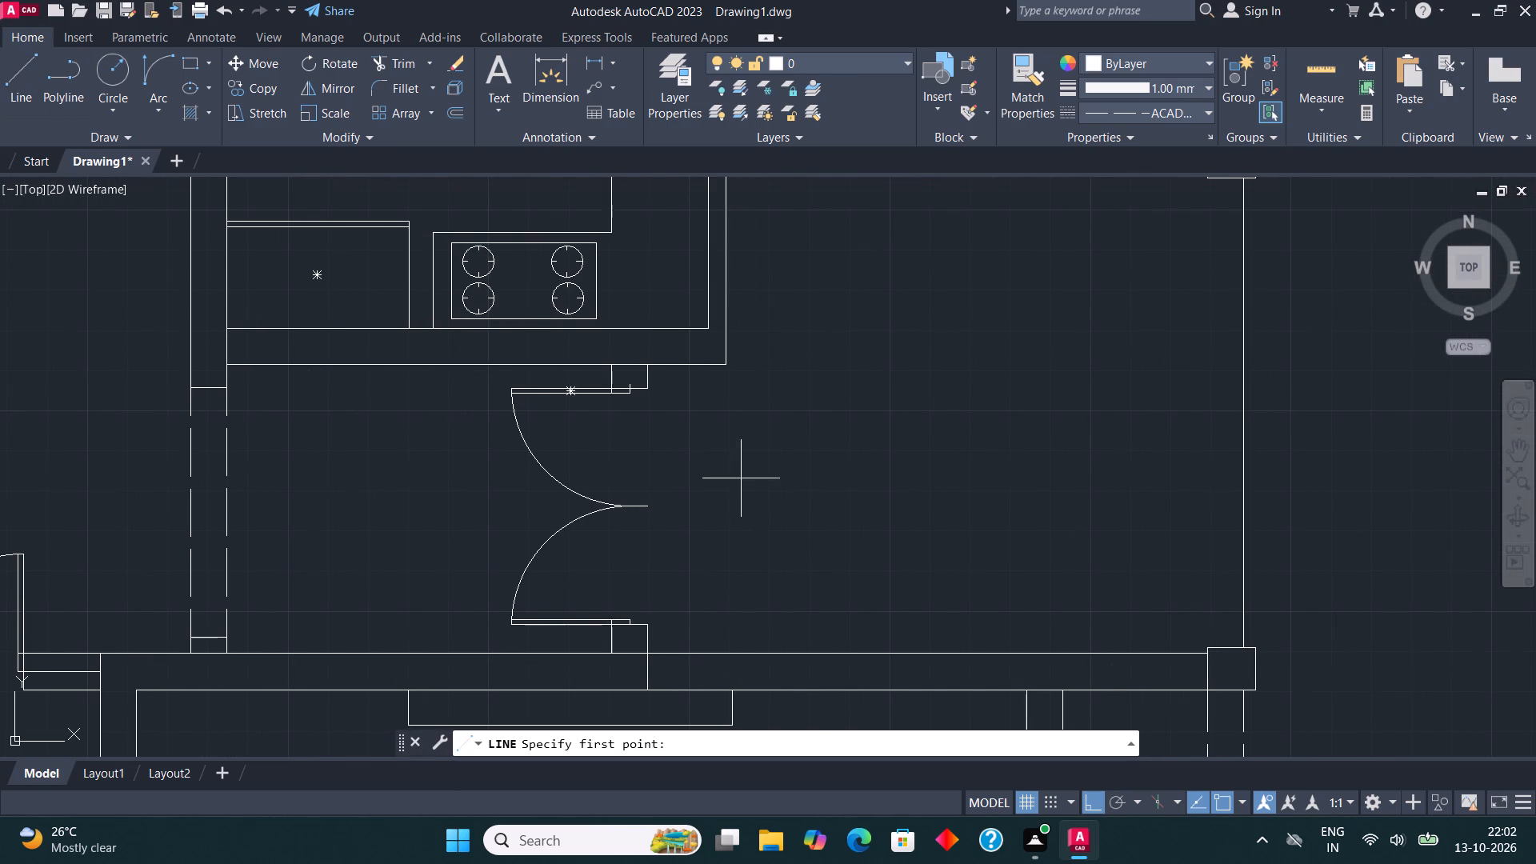
click(721, 372)
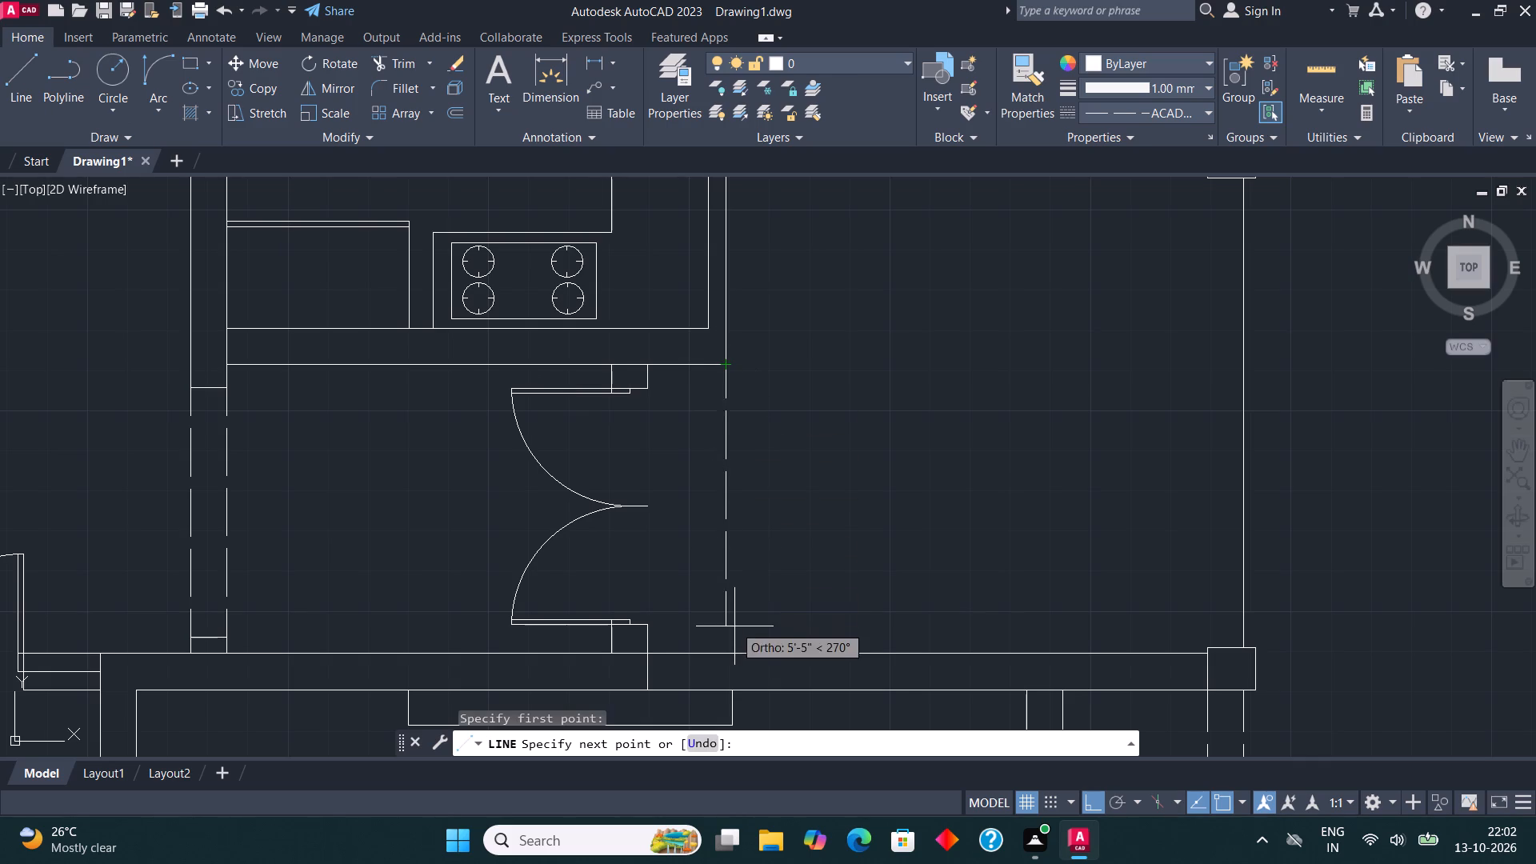
click(734, 650)
Draw a second vertical dashed line just west of the previous one, from the kitchen's outer south wall line to the living room's north wall.
click(17, 87)
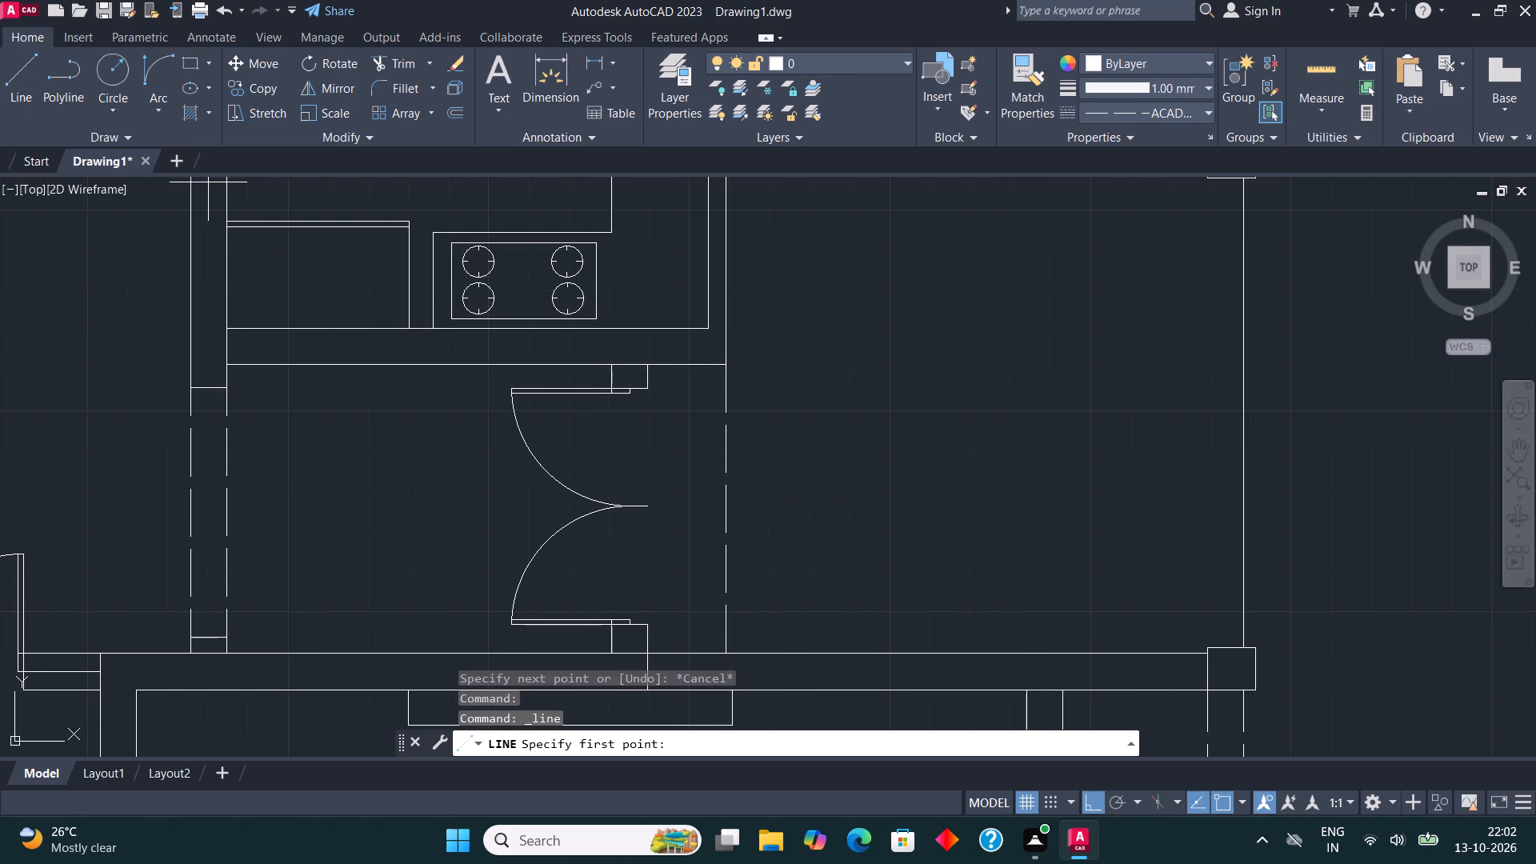
click(683, 365)
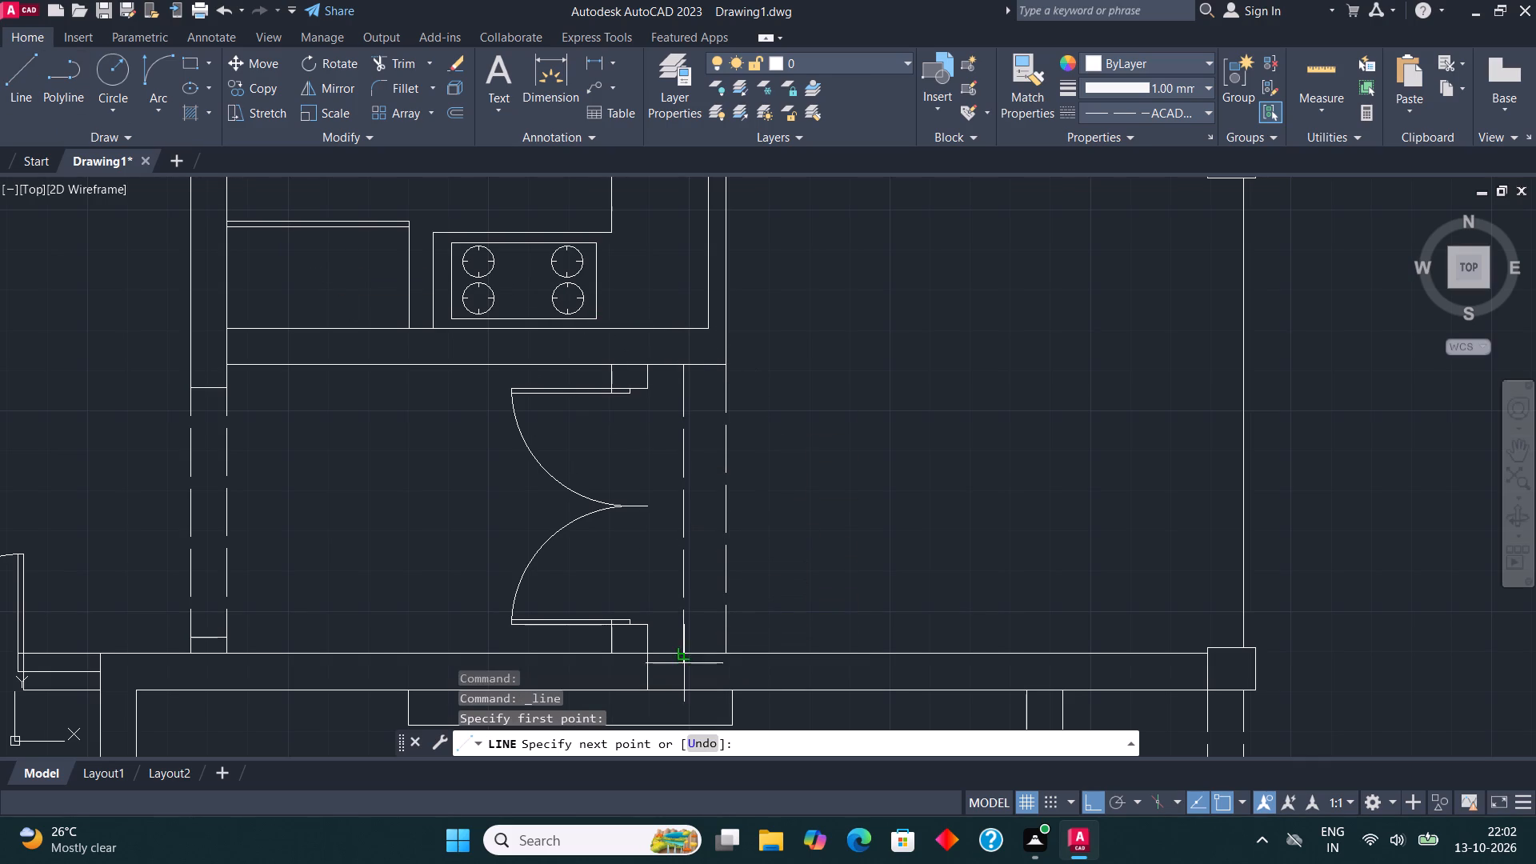
click(684, 653)
scroll(700, 399, down, 2)
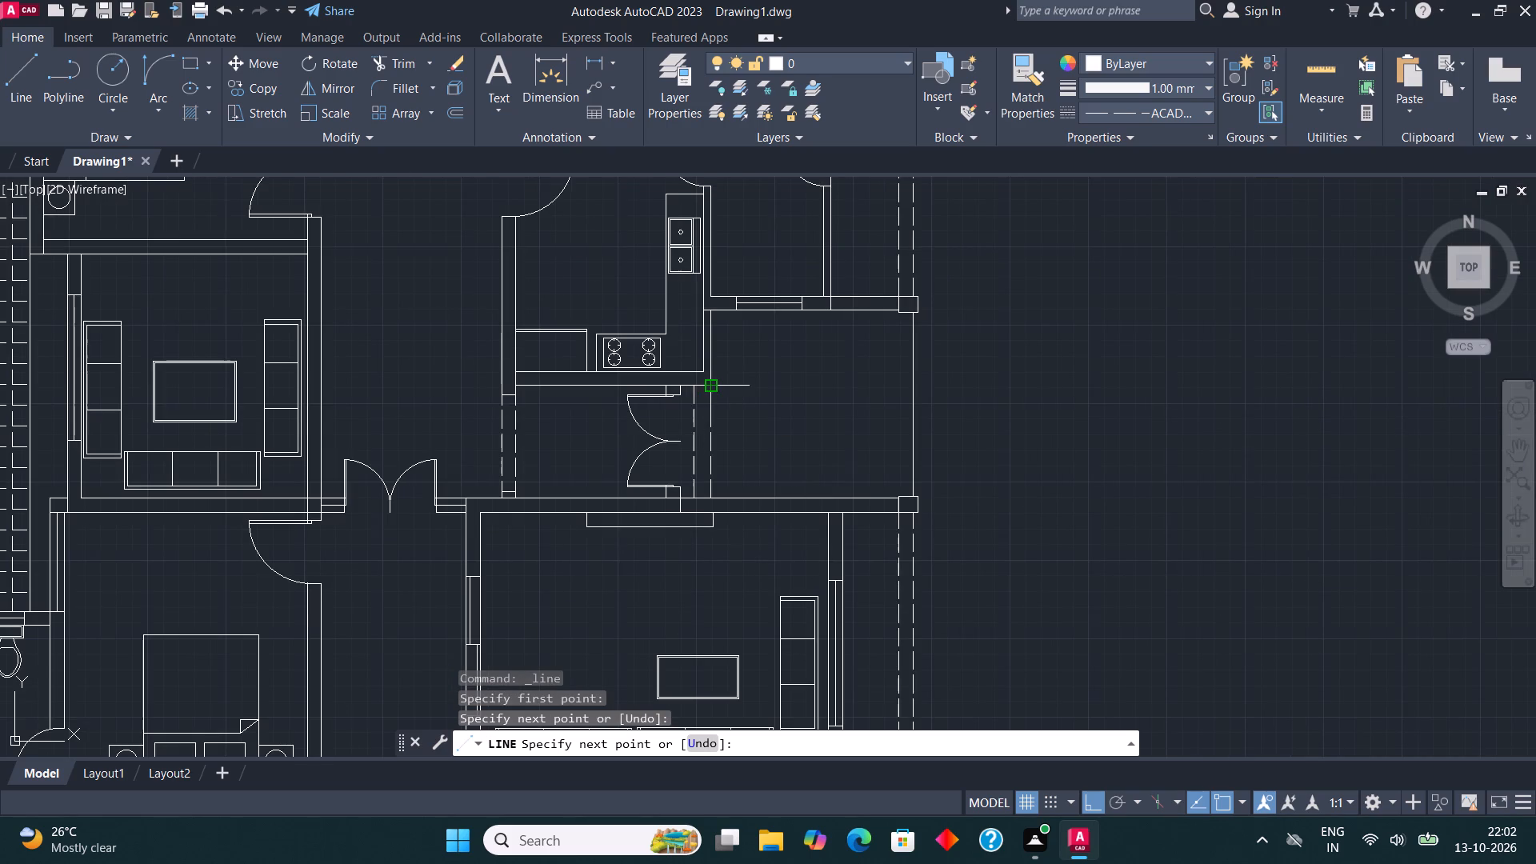
scroll(713, 386, up, 1)
key(Escape)
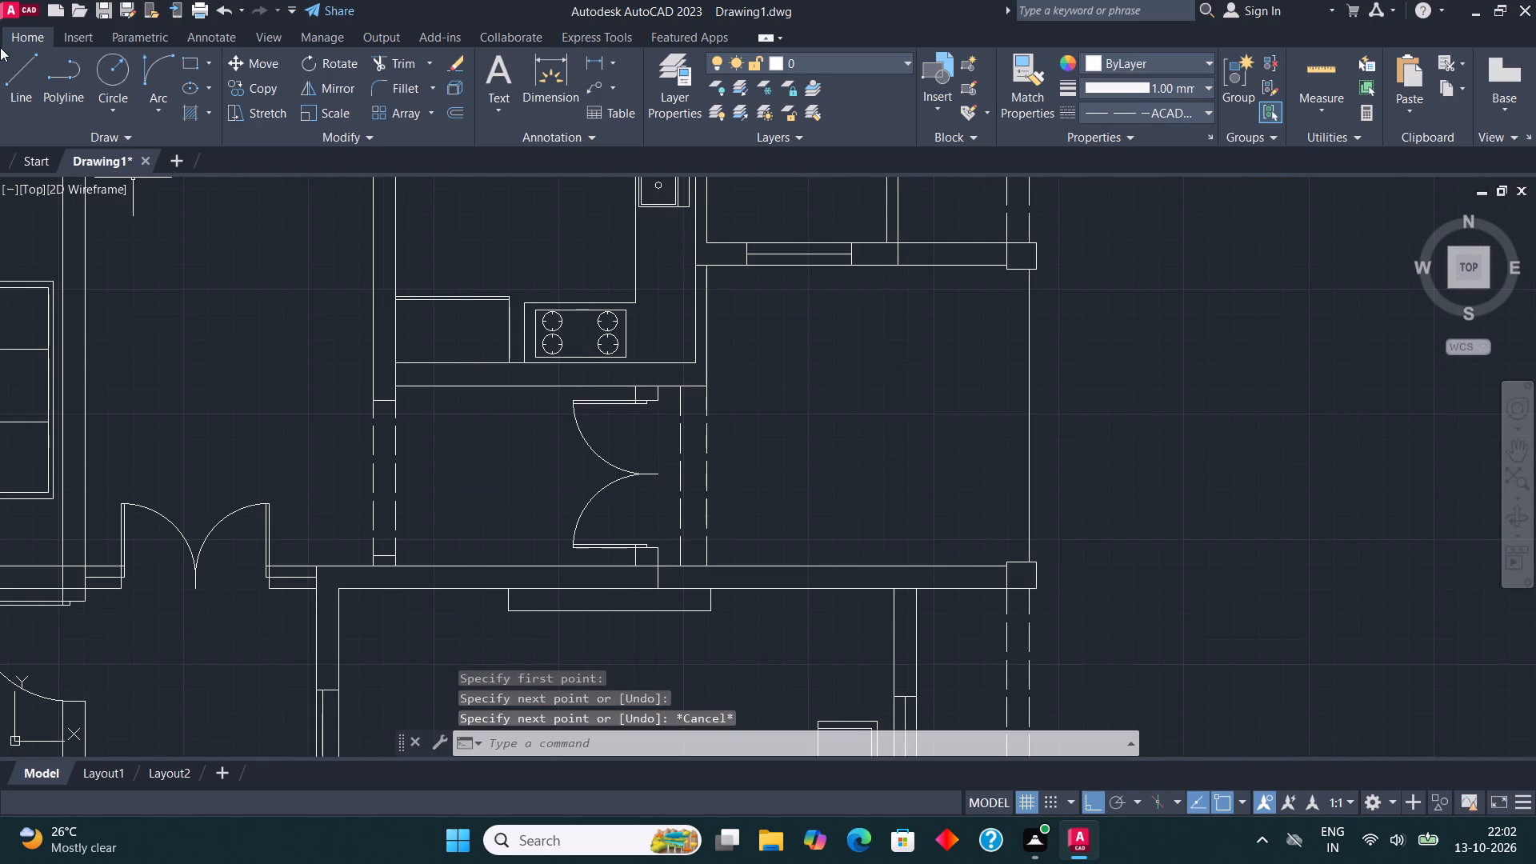
Draw a vertical dashed line across the double-door opening south of the kitchen, between its two jamb ends.
click(14, 64)
click(658, 551)
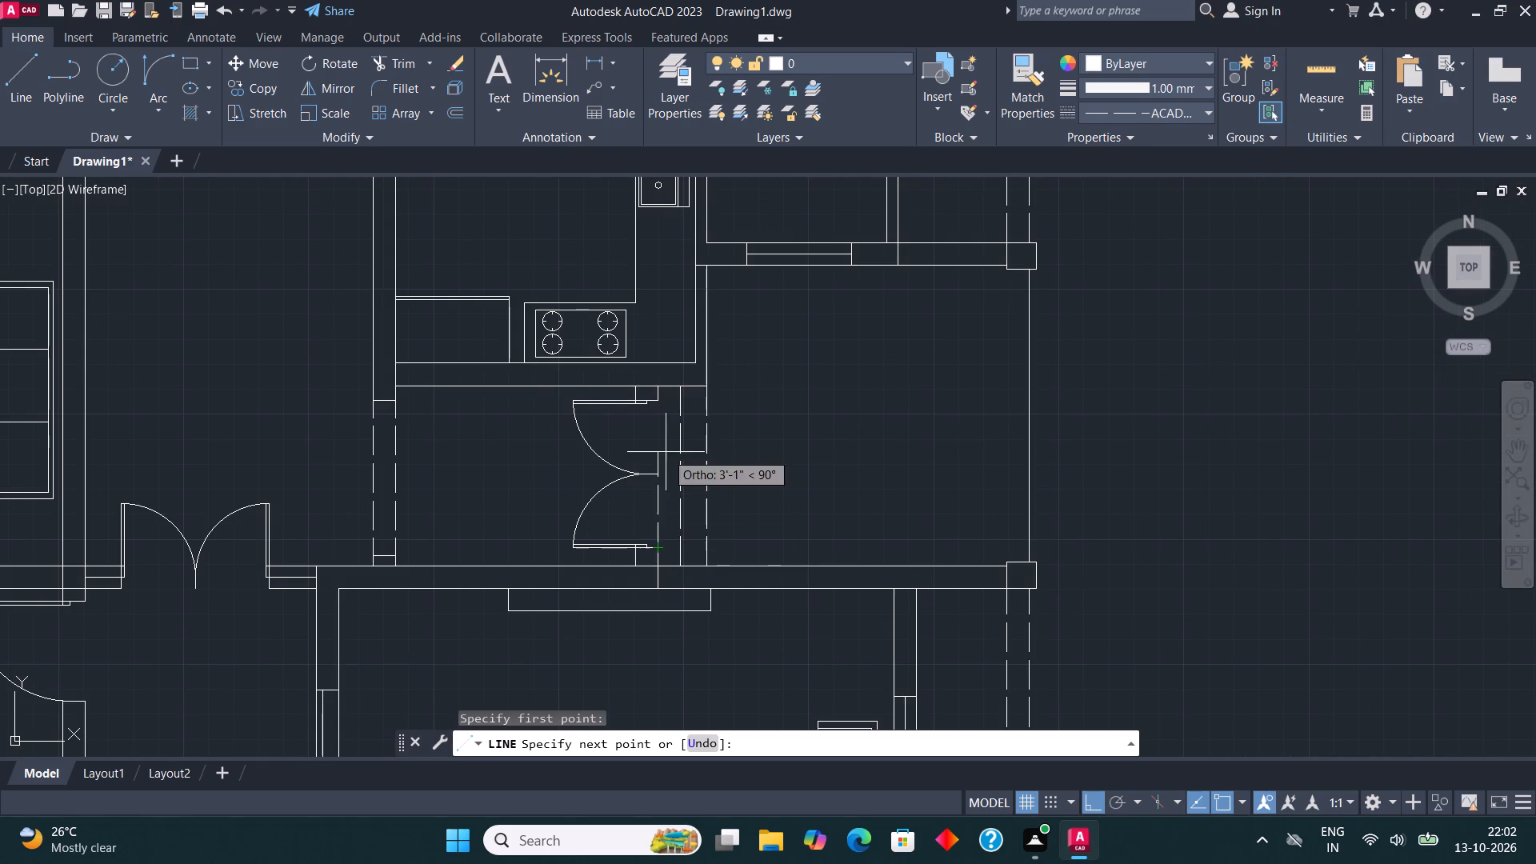
click(666, 409)
key(Escape)
Set the current linetype to ByLayer in the Linetype Manager.
text(li)
click(550, 579)
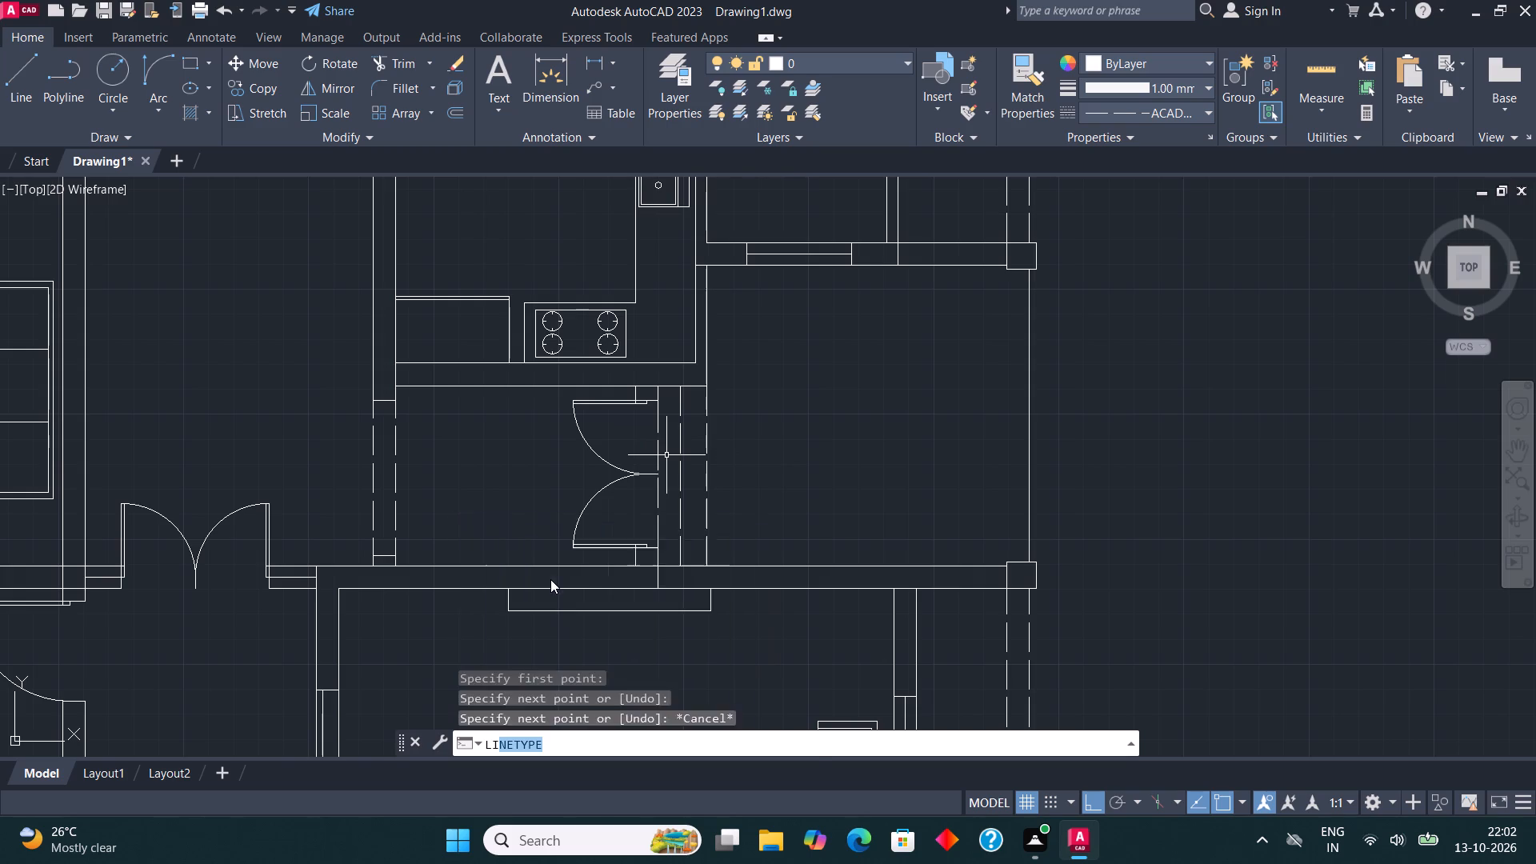
click(780, 346)
click(940, 270)
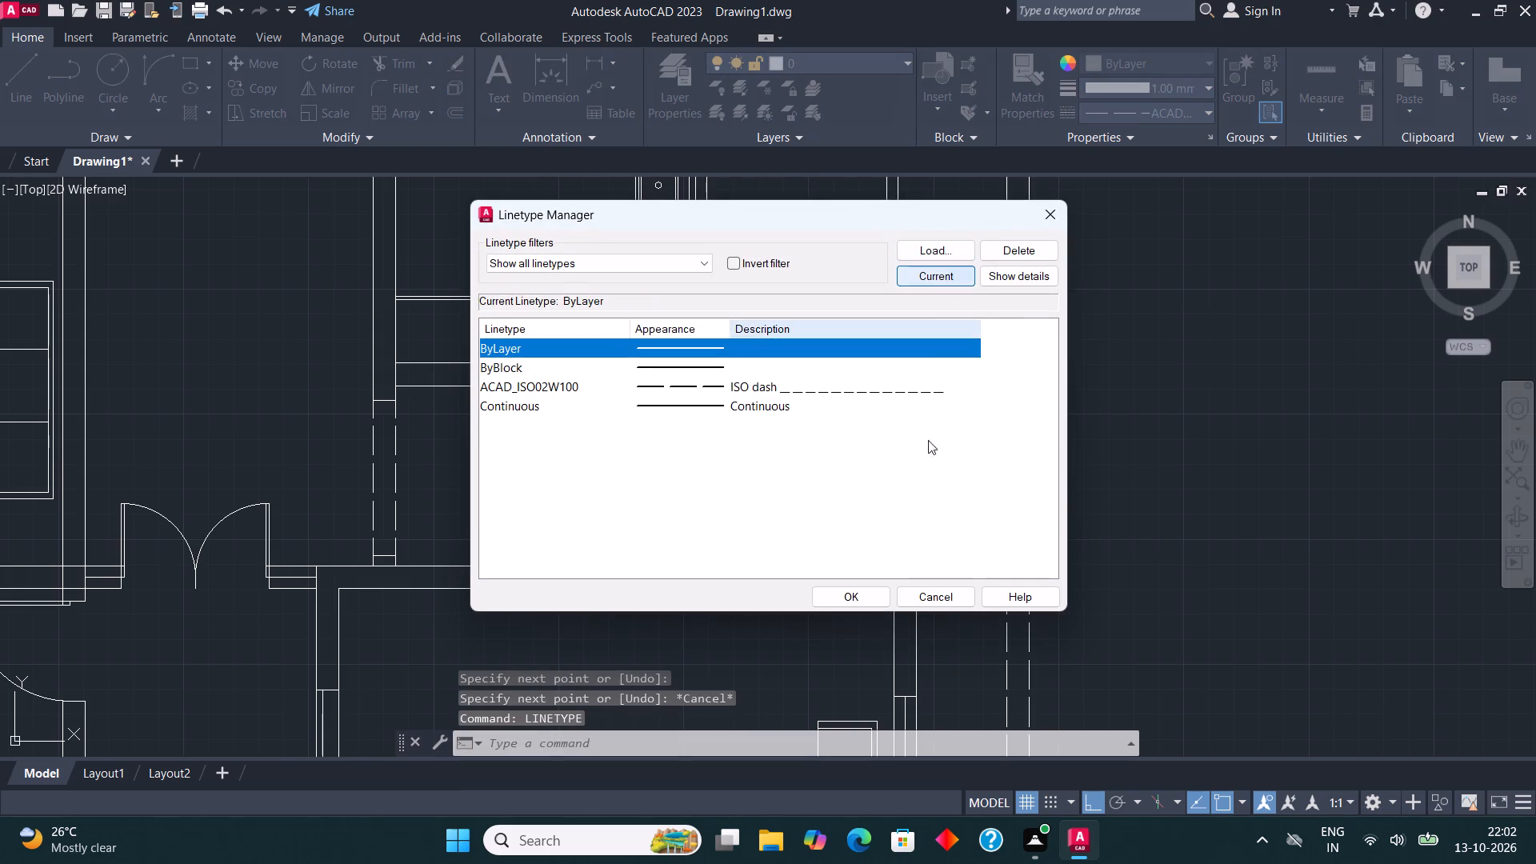
click(853, 602)
Add a two-line multiline text label reading BATH and 7'*6' in the northwest bathroom, beside the toilet.
scroll(857, 634, down, 3)
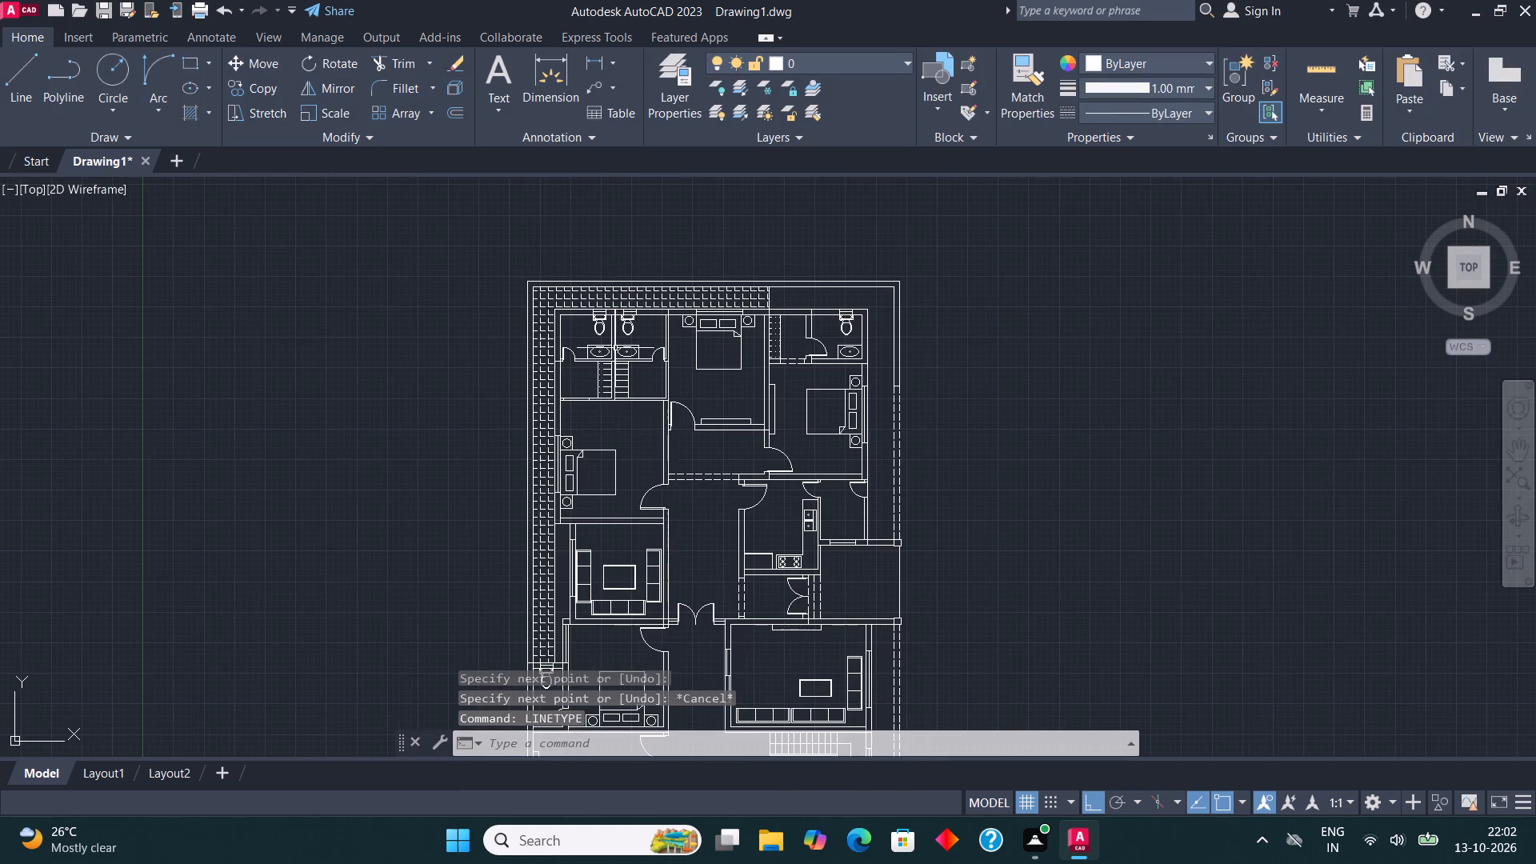
scroll(615, 348, up, 1)
middle_drag(548, 332, 569, 464)
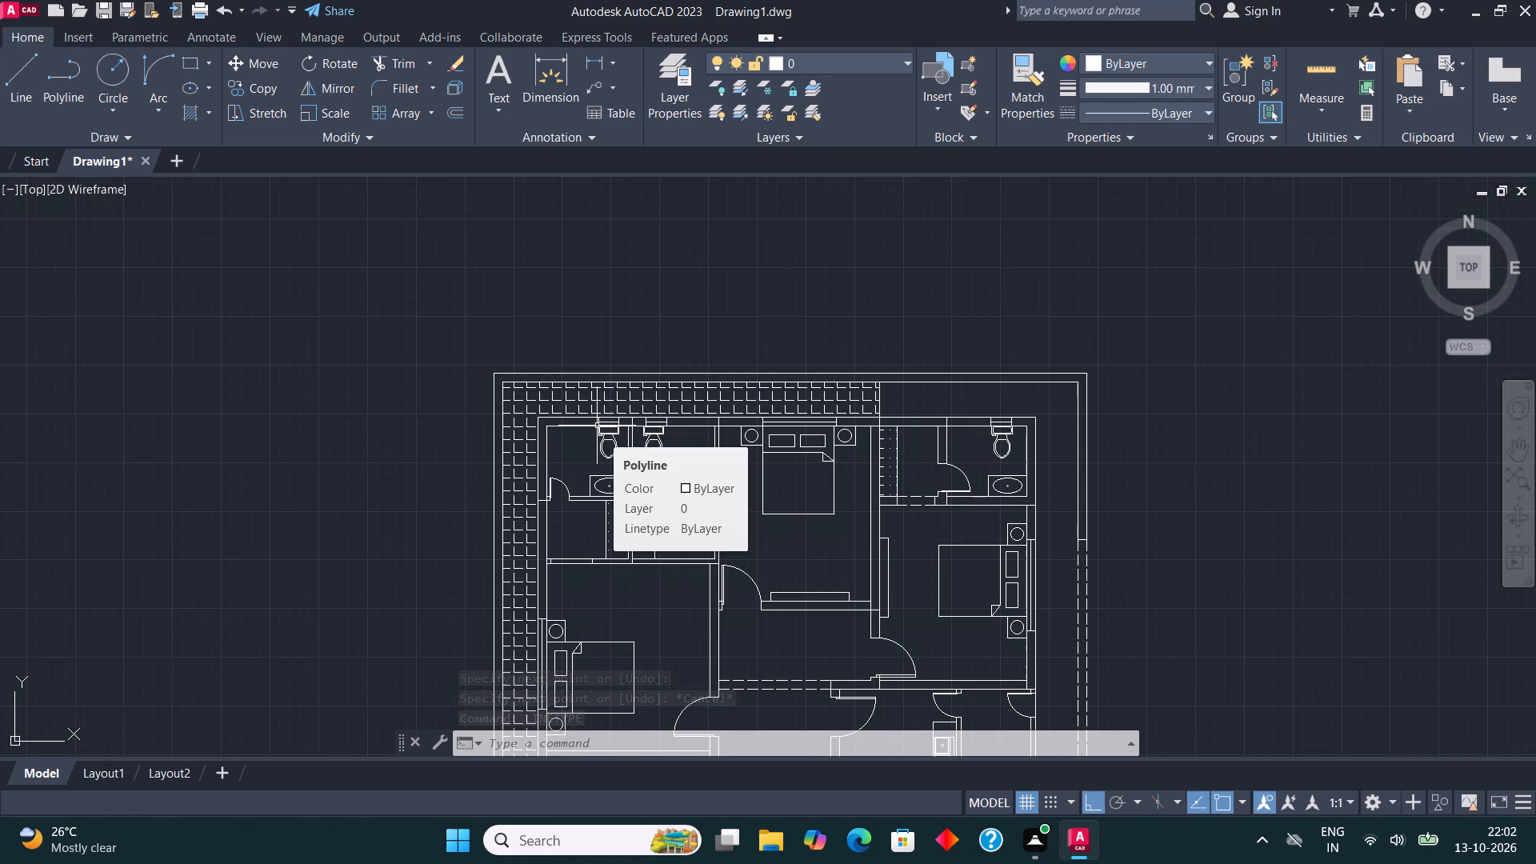
scroll(577, 453, up, 3)
middle_drag(558, 454, 395, 501)
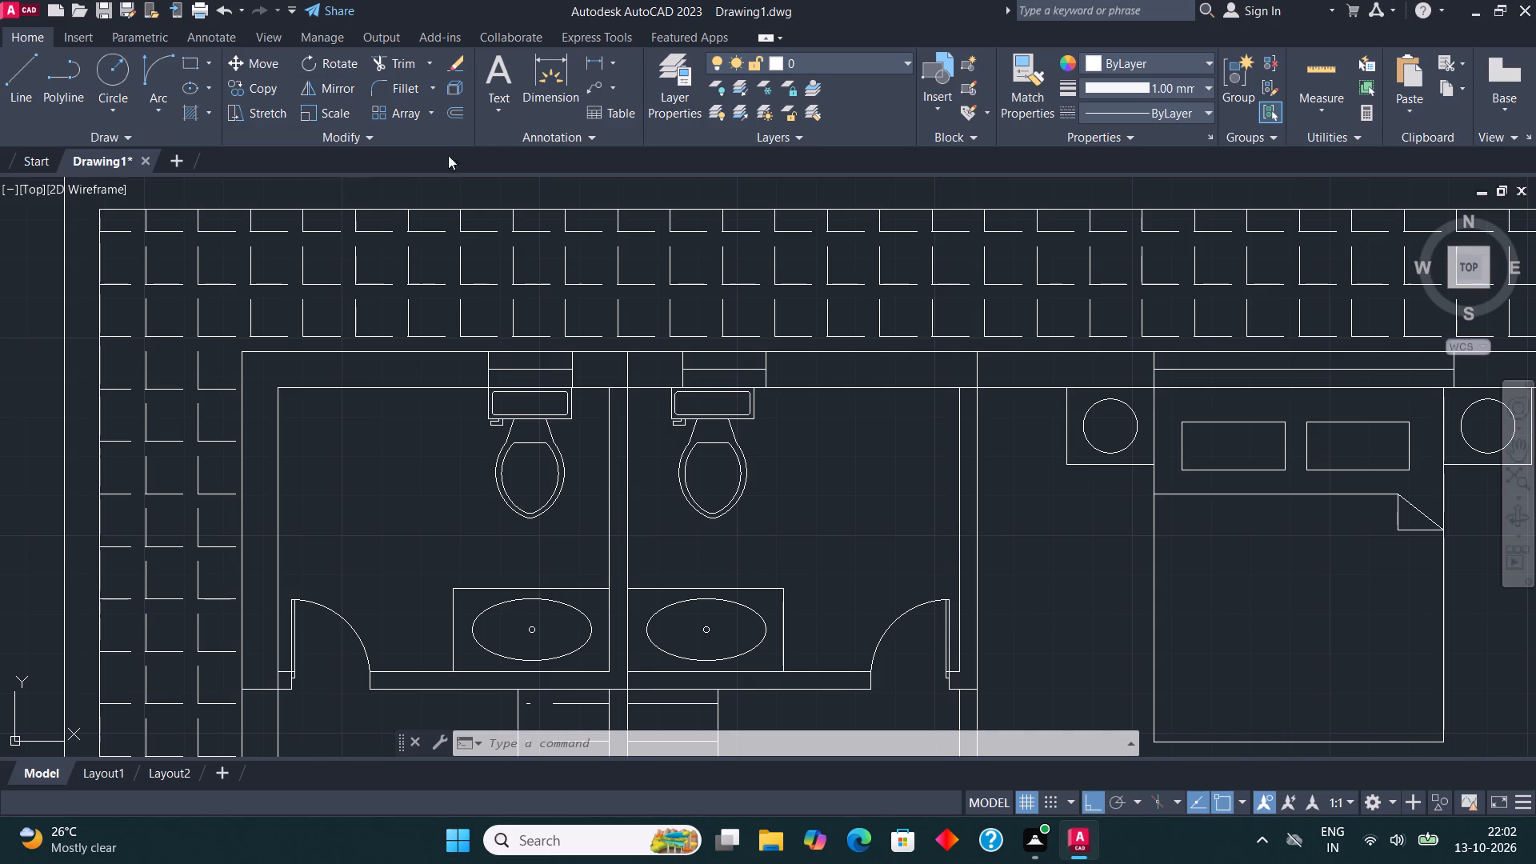
click(500, 81)
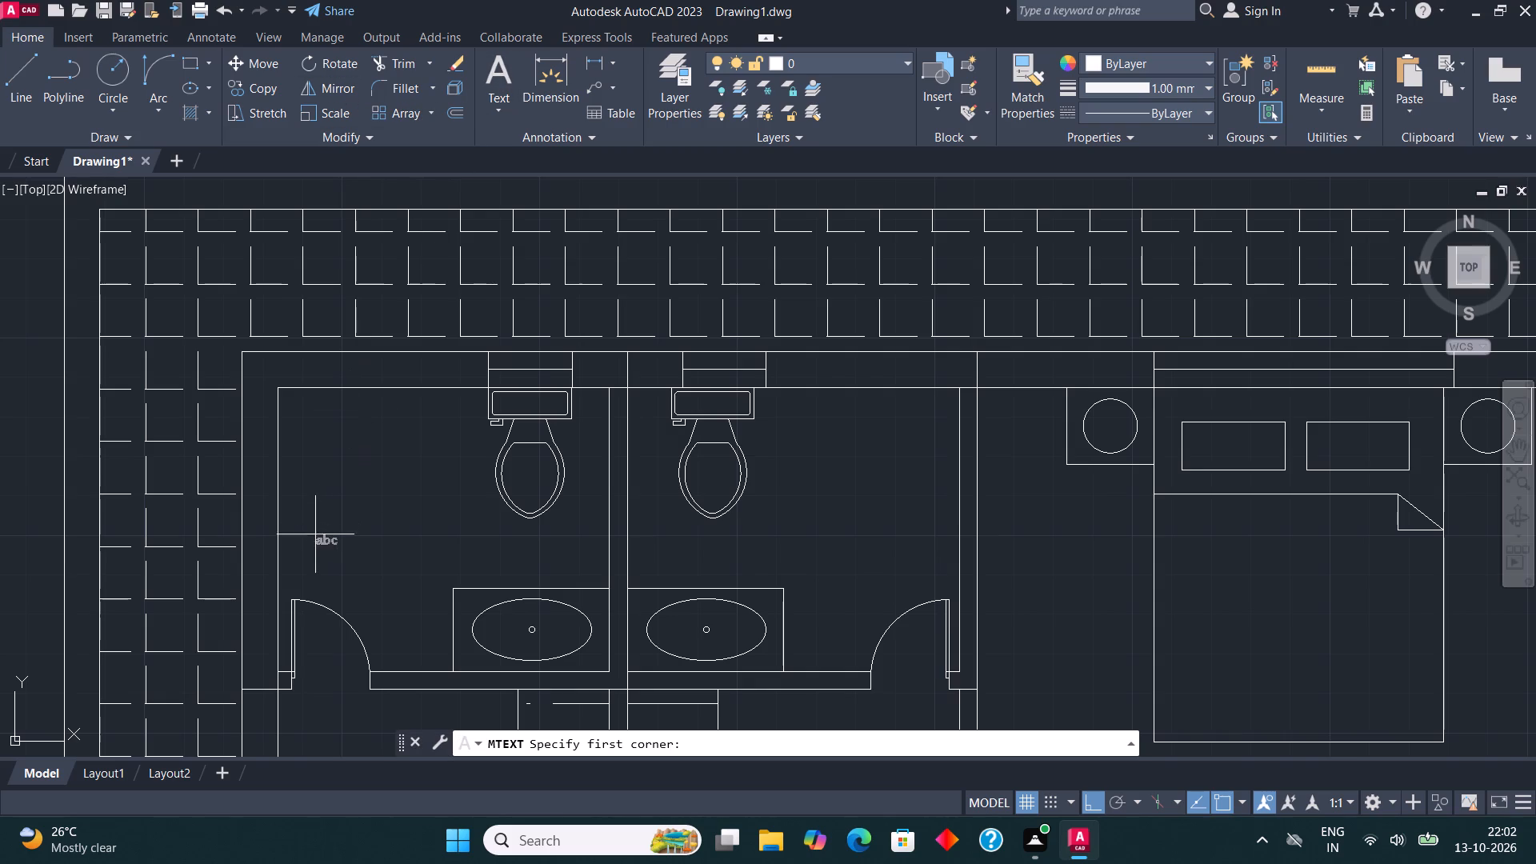
click(306, 537)
click(398, 492)
text(bath)
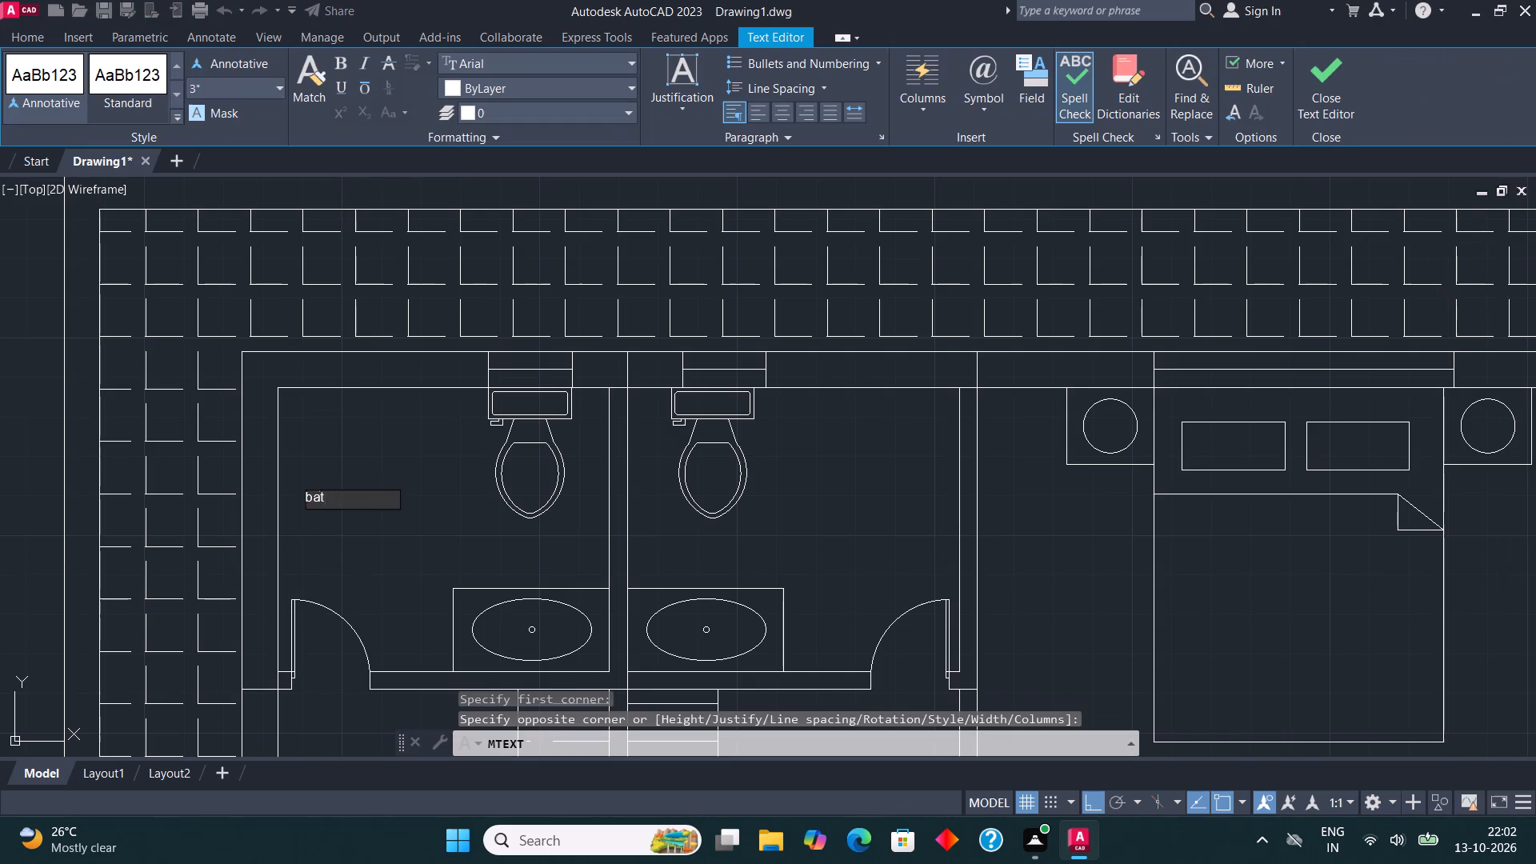
text(BAR)
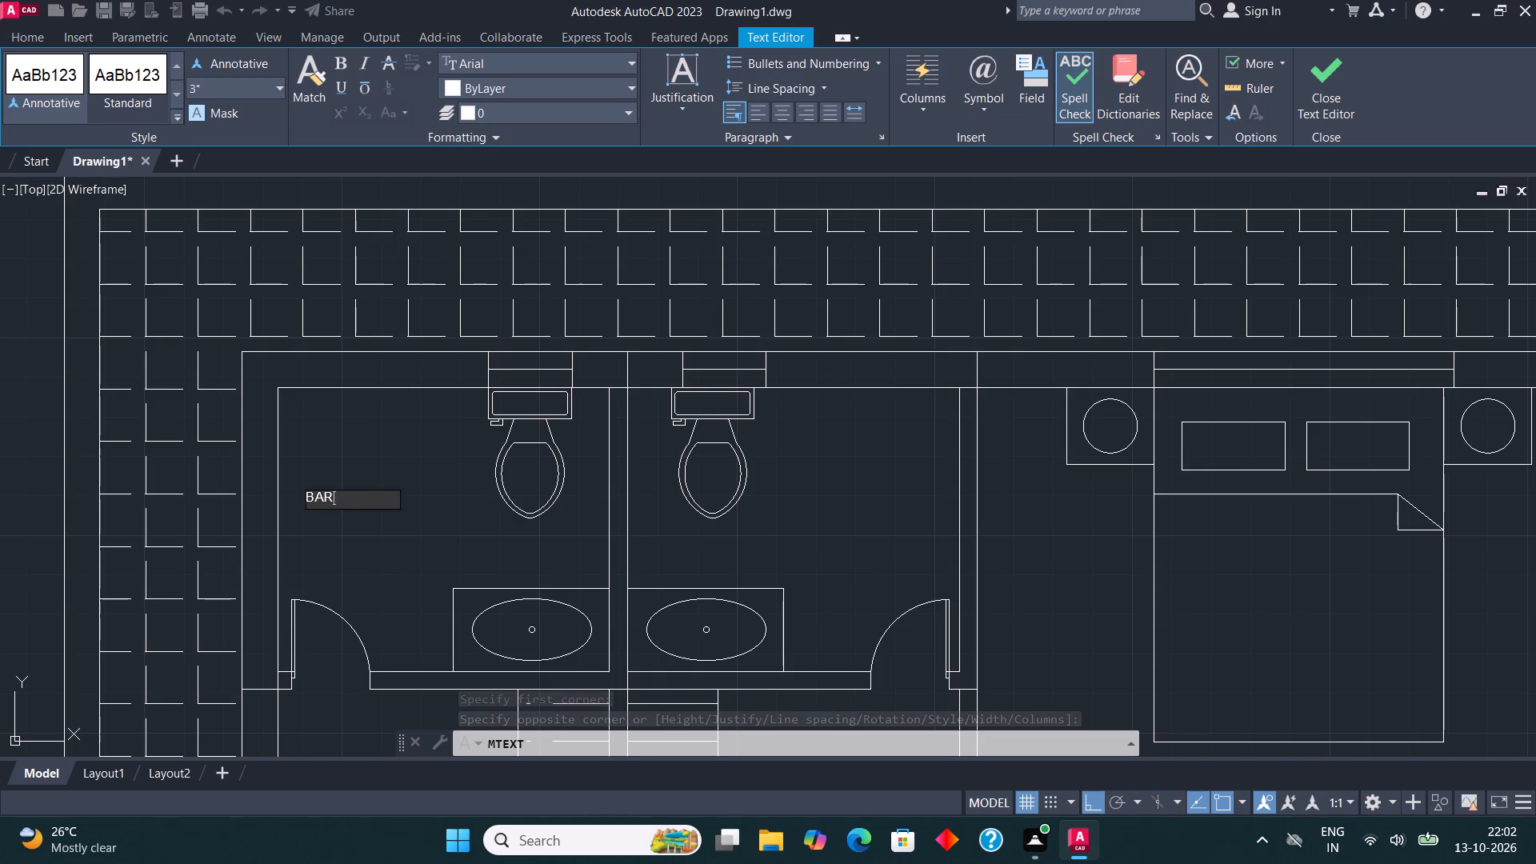
key(BackSpace)
text(TH)
key(Return)
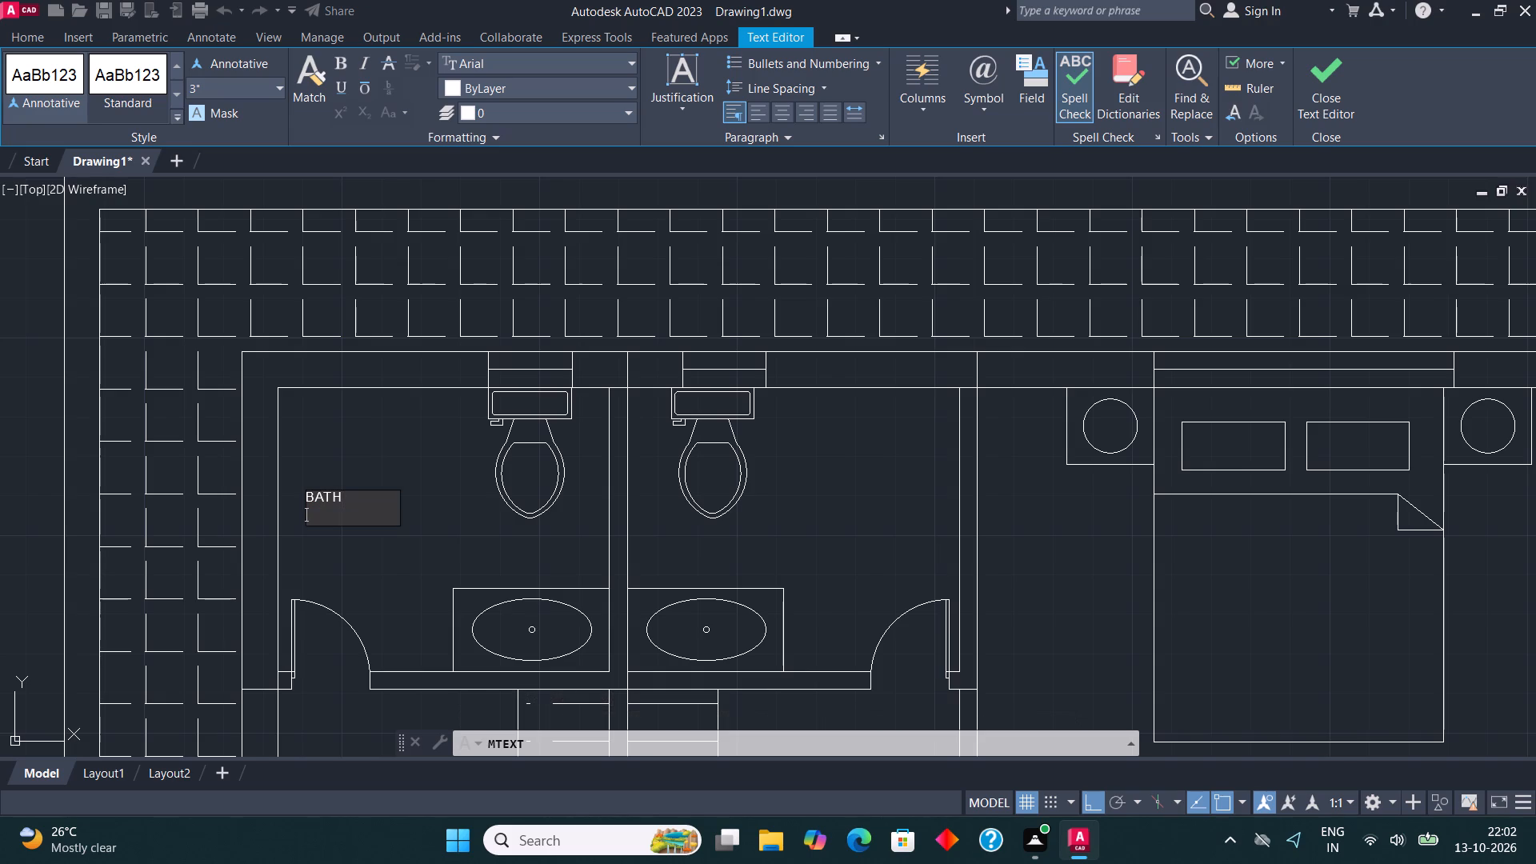
text(7'*8)
key(BackSpace)
text(6')
click(1332, 74)
Scale the bathroom label up to more than twice its size.
click(323, 494)
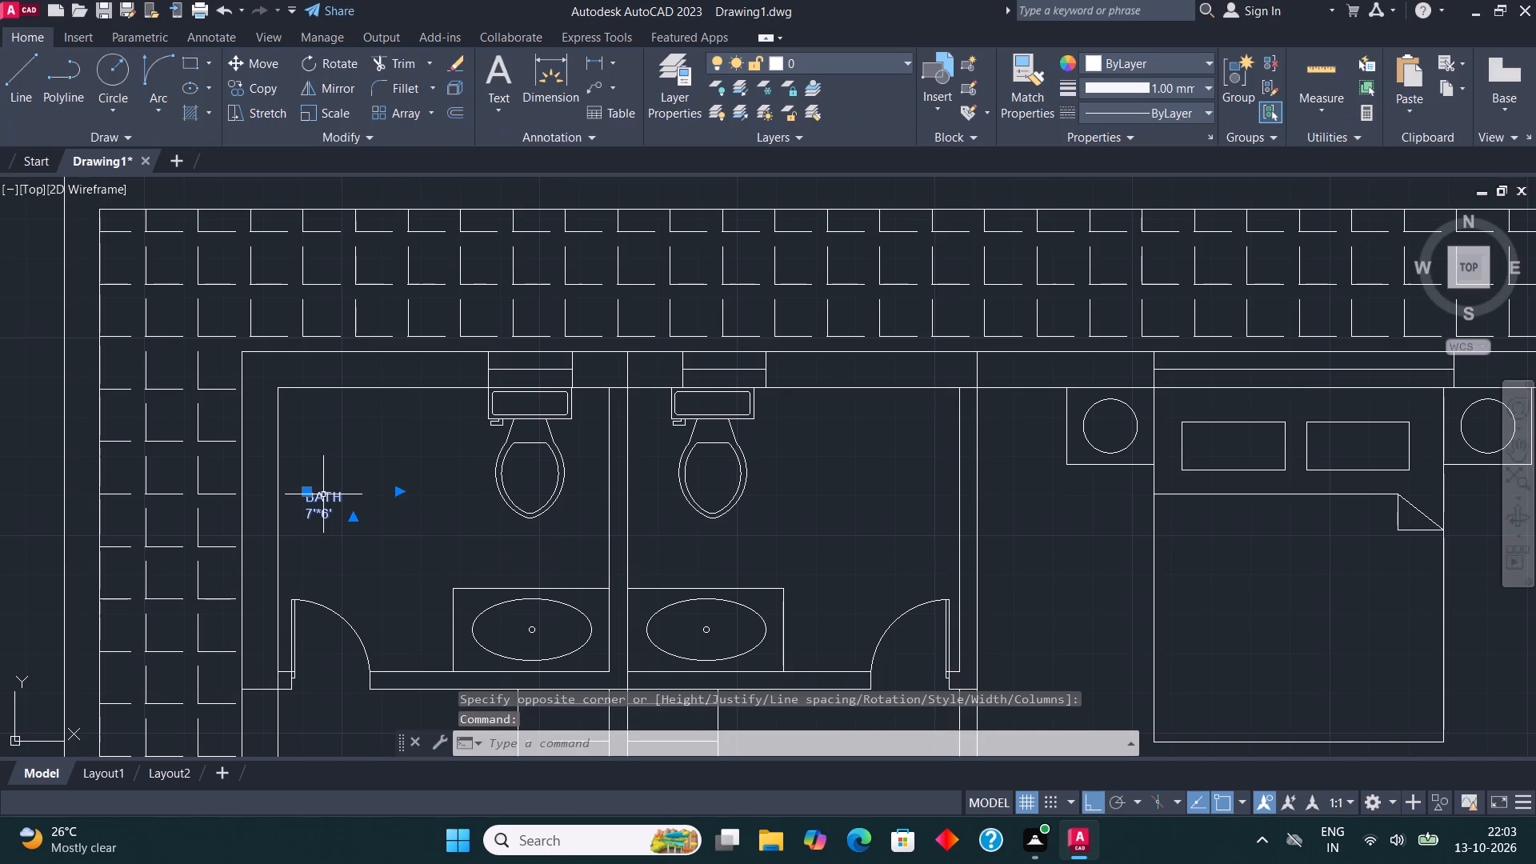
click(327, 103)
click(322, 514)
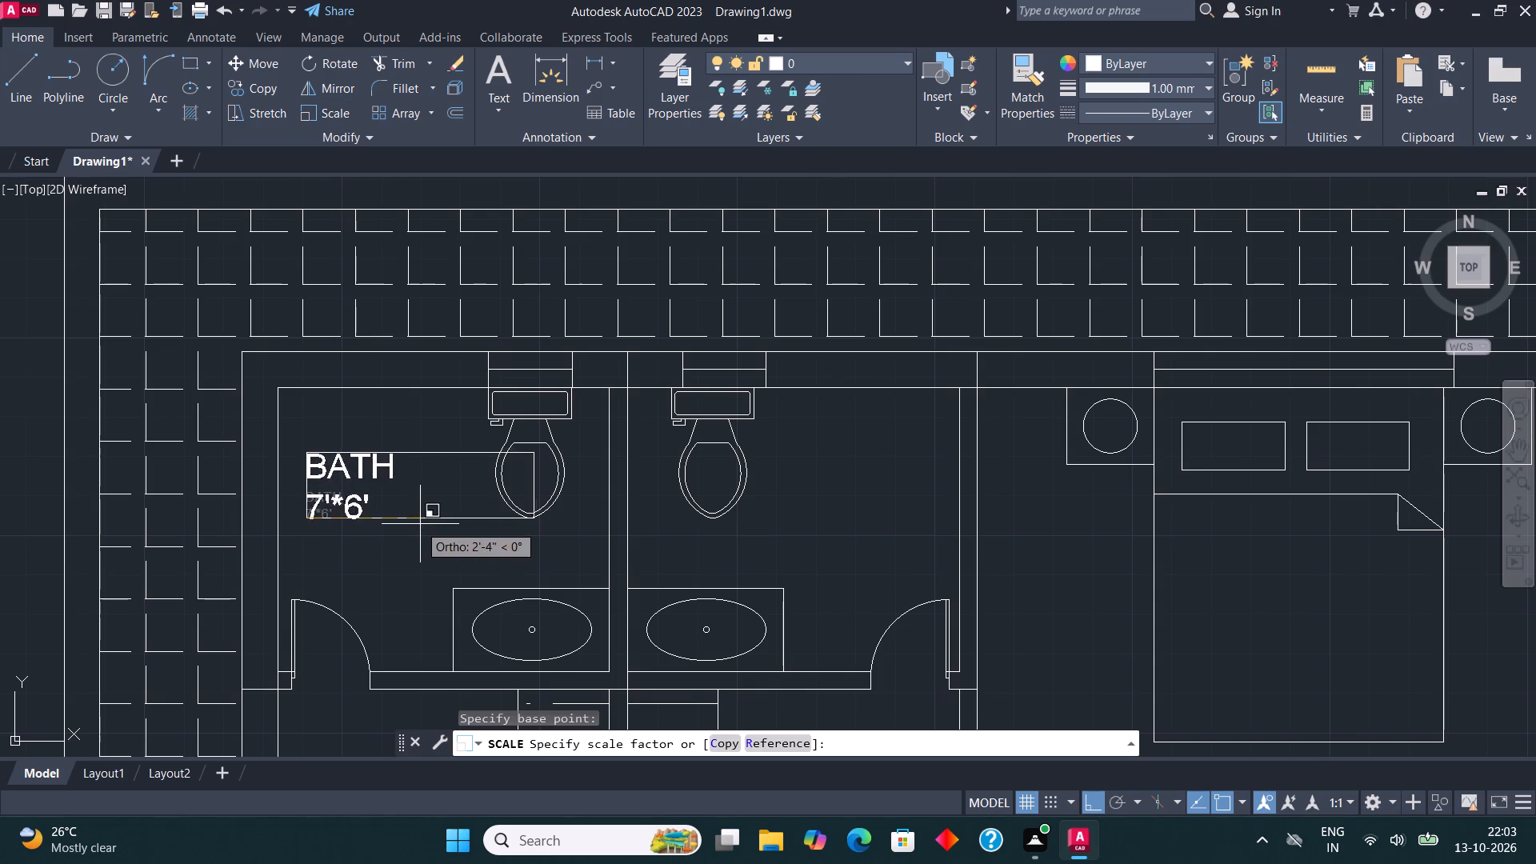
click(423, 528)
Copy the BATH label into the adjacent bathroom and the two dressing areas south of the bathrooms, with Ortho off for the dressing areas.
click(362, 466)
click(271, 89)
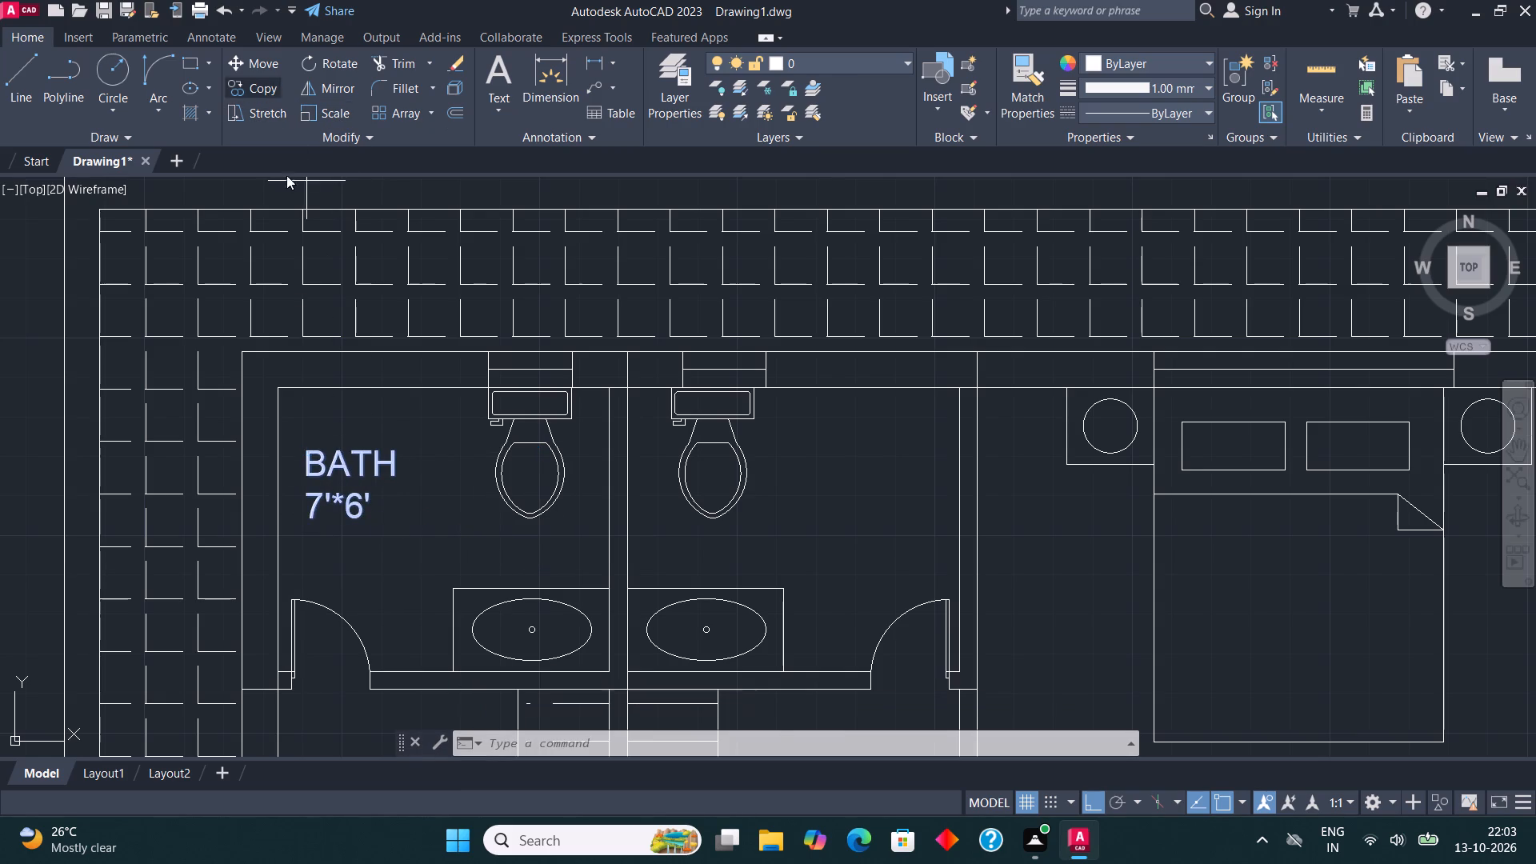
click(332, 474)
click(791, 486)
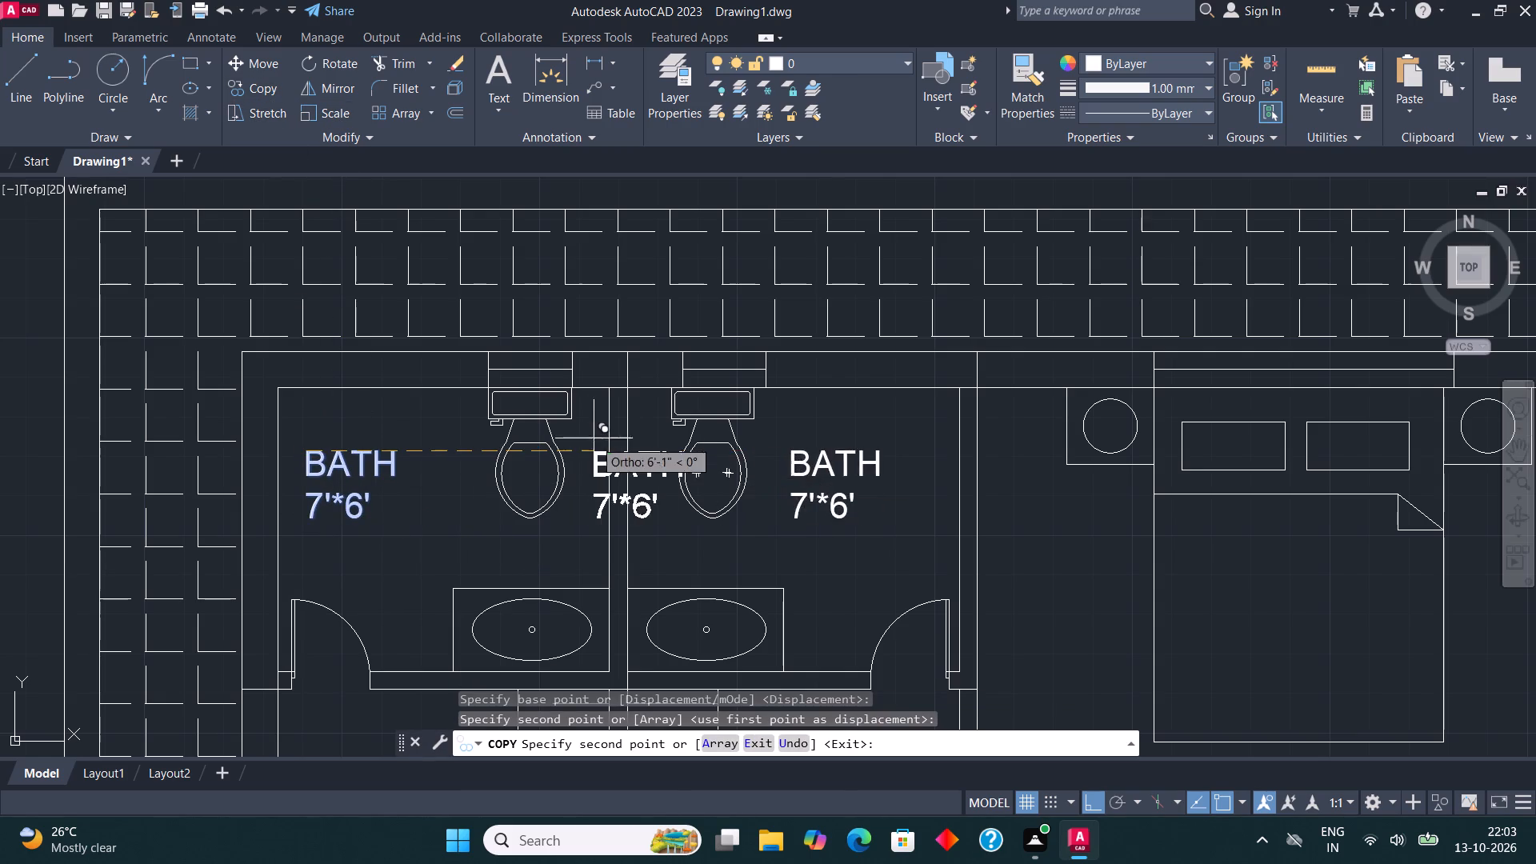
scroll(591, 429, down, 2)
scroll(520, 570, up, 1)
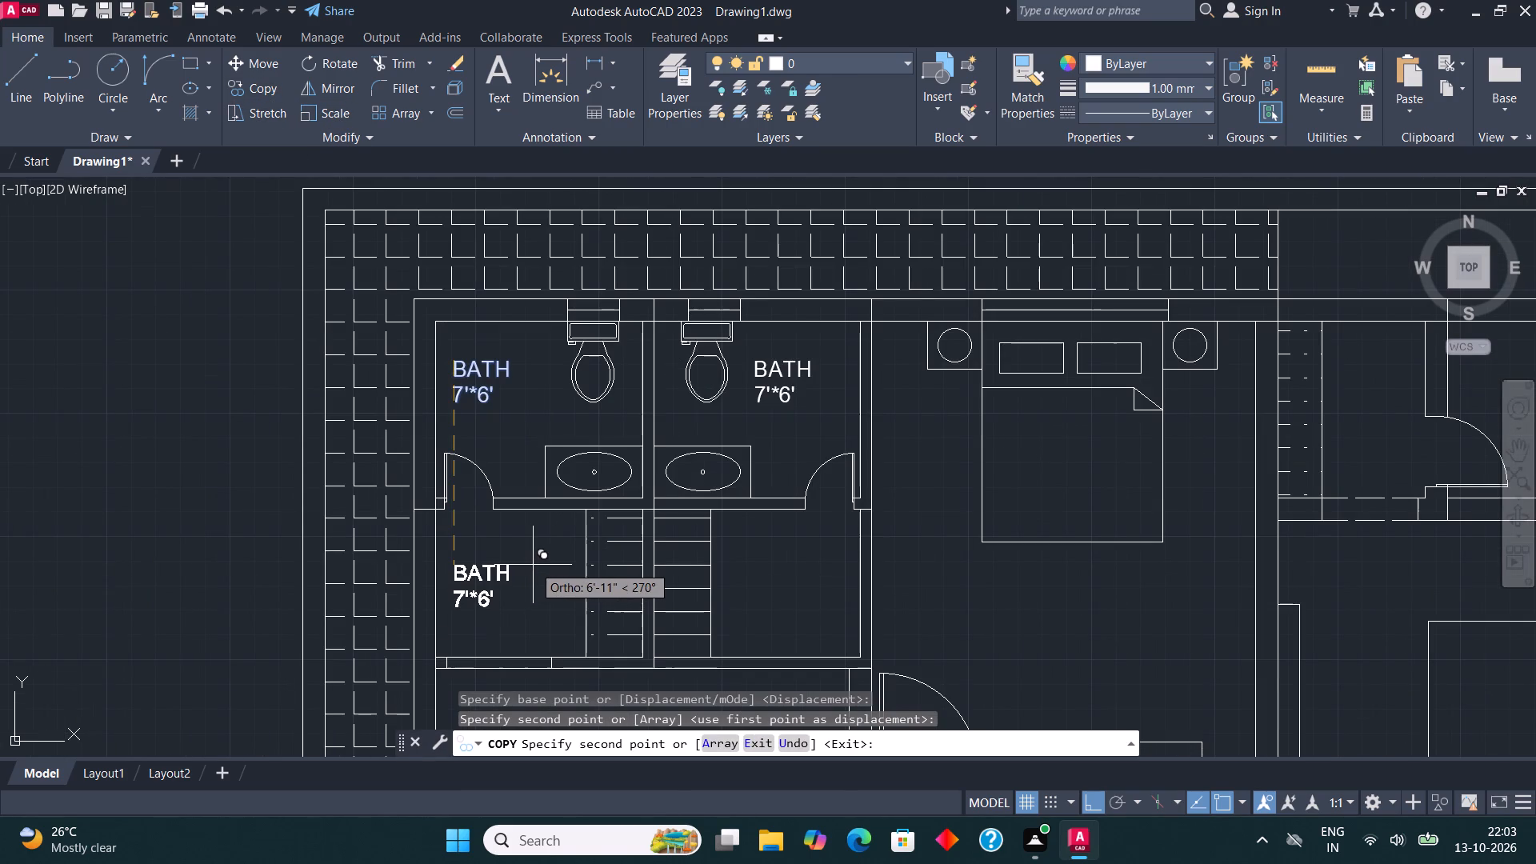
key(F8)
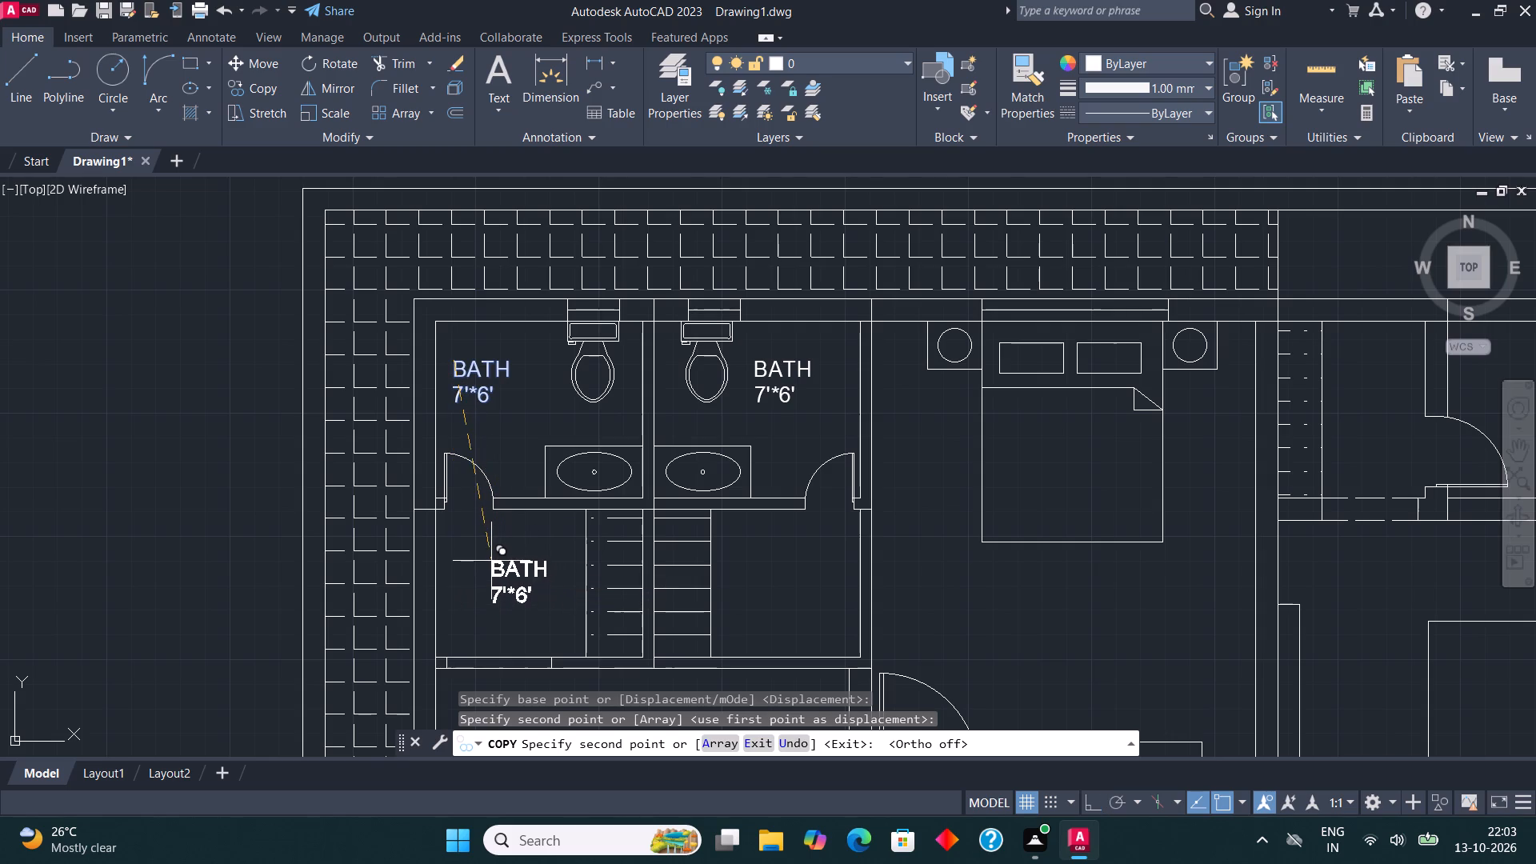
click(491, 561)
click(754, 560)
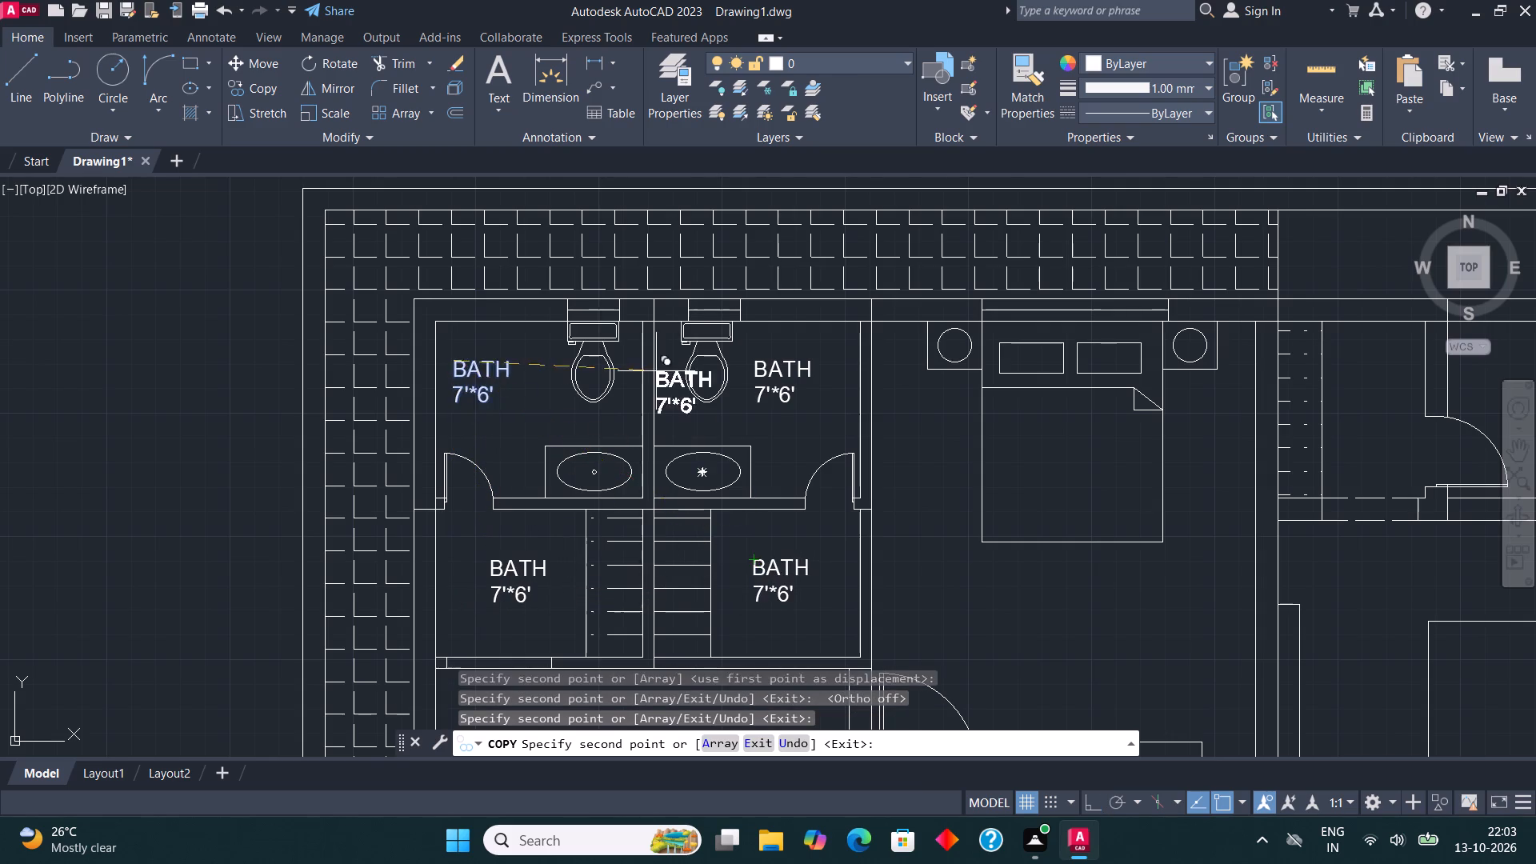
Continue copying the BATH label into the west bedroom, the sitting room below it, the southern bedroom and its small attached toilet.
scroll(652, 361, down, 3)
scroll(681, 530, up, 3)
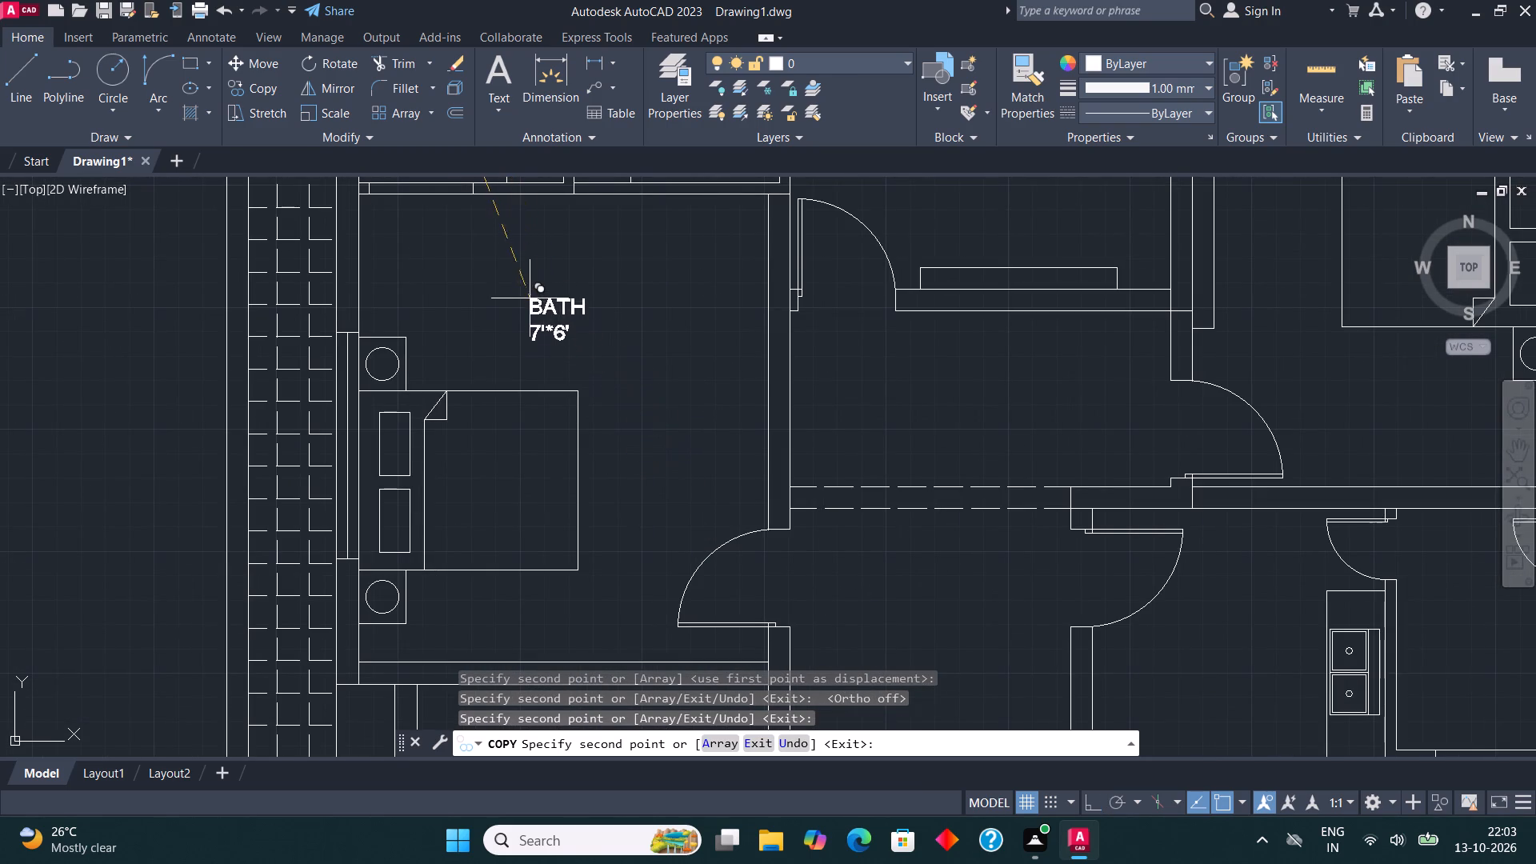
click(514, 287)
scroll(543, 282, down, 2)
scroll(557, 494, up, 1)
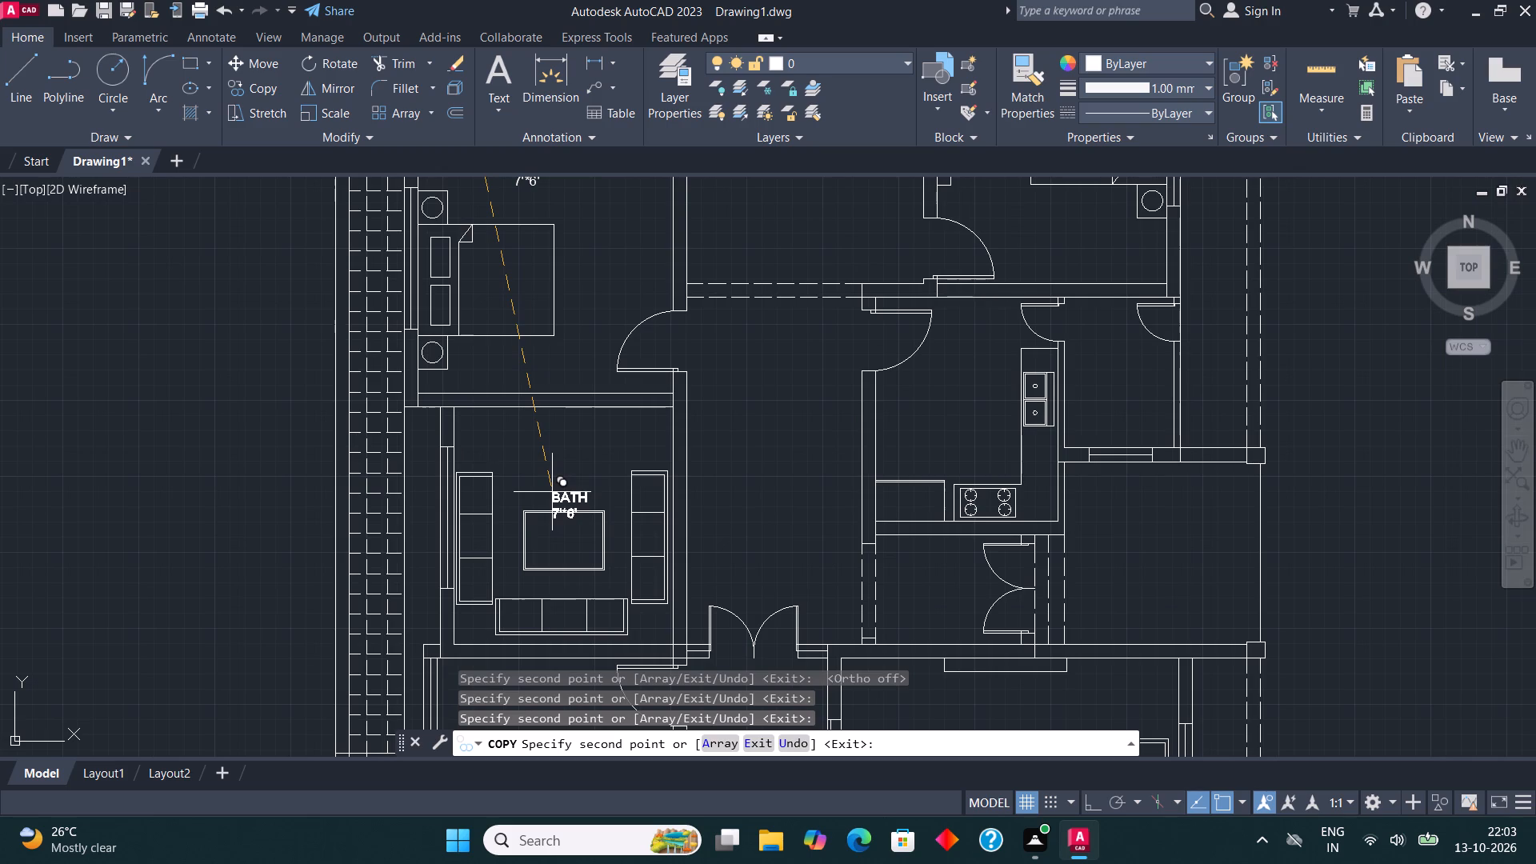
scroll(614, 490, up, 1)
click(508, 466)
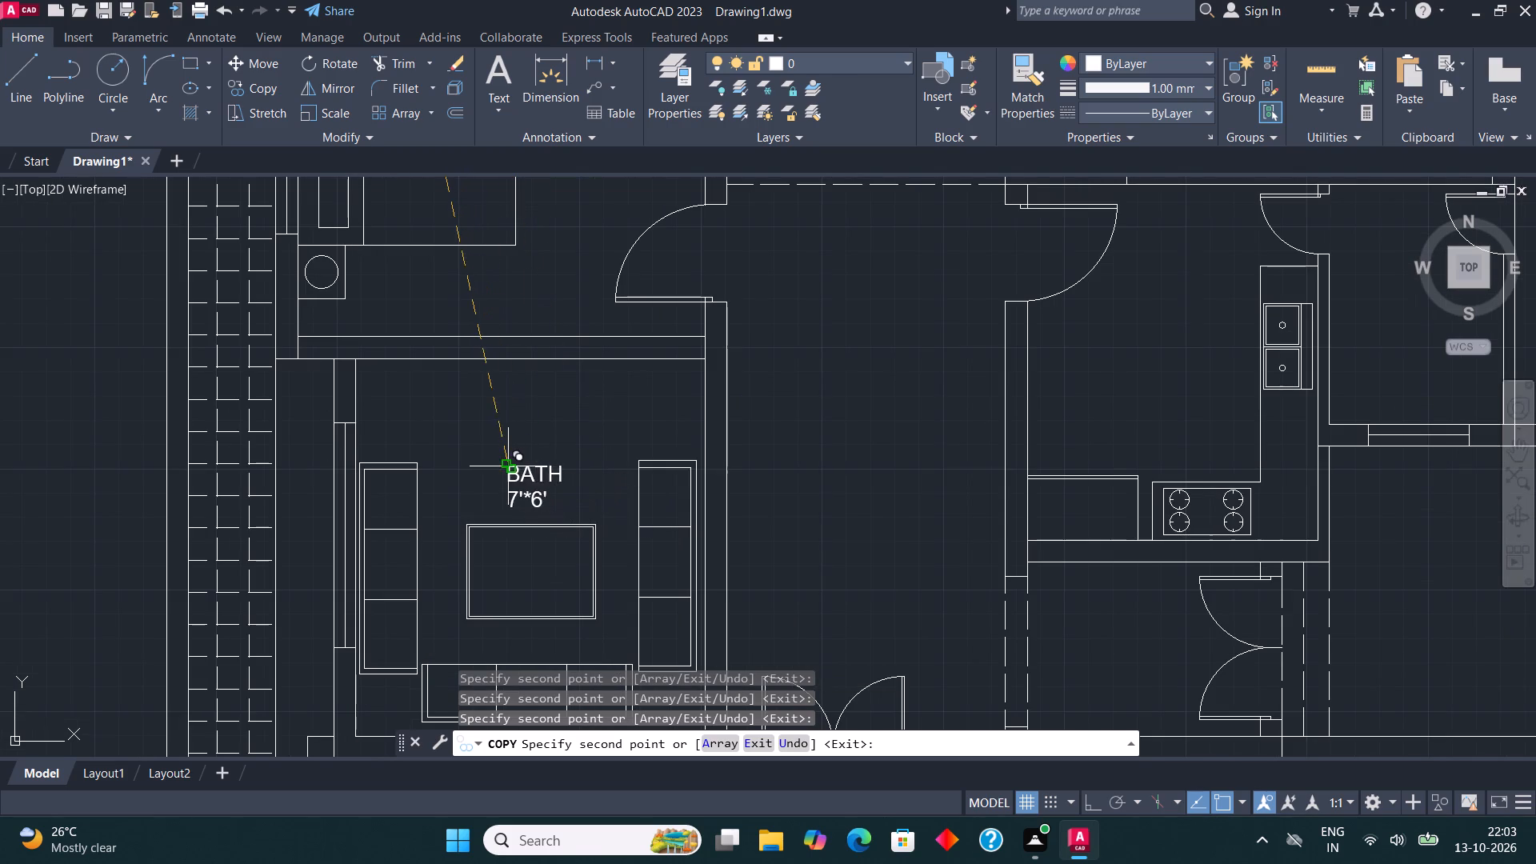
scroll(559, 347, down, 3)
scroll(557, 466, up, 2)
click(526, 478)
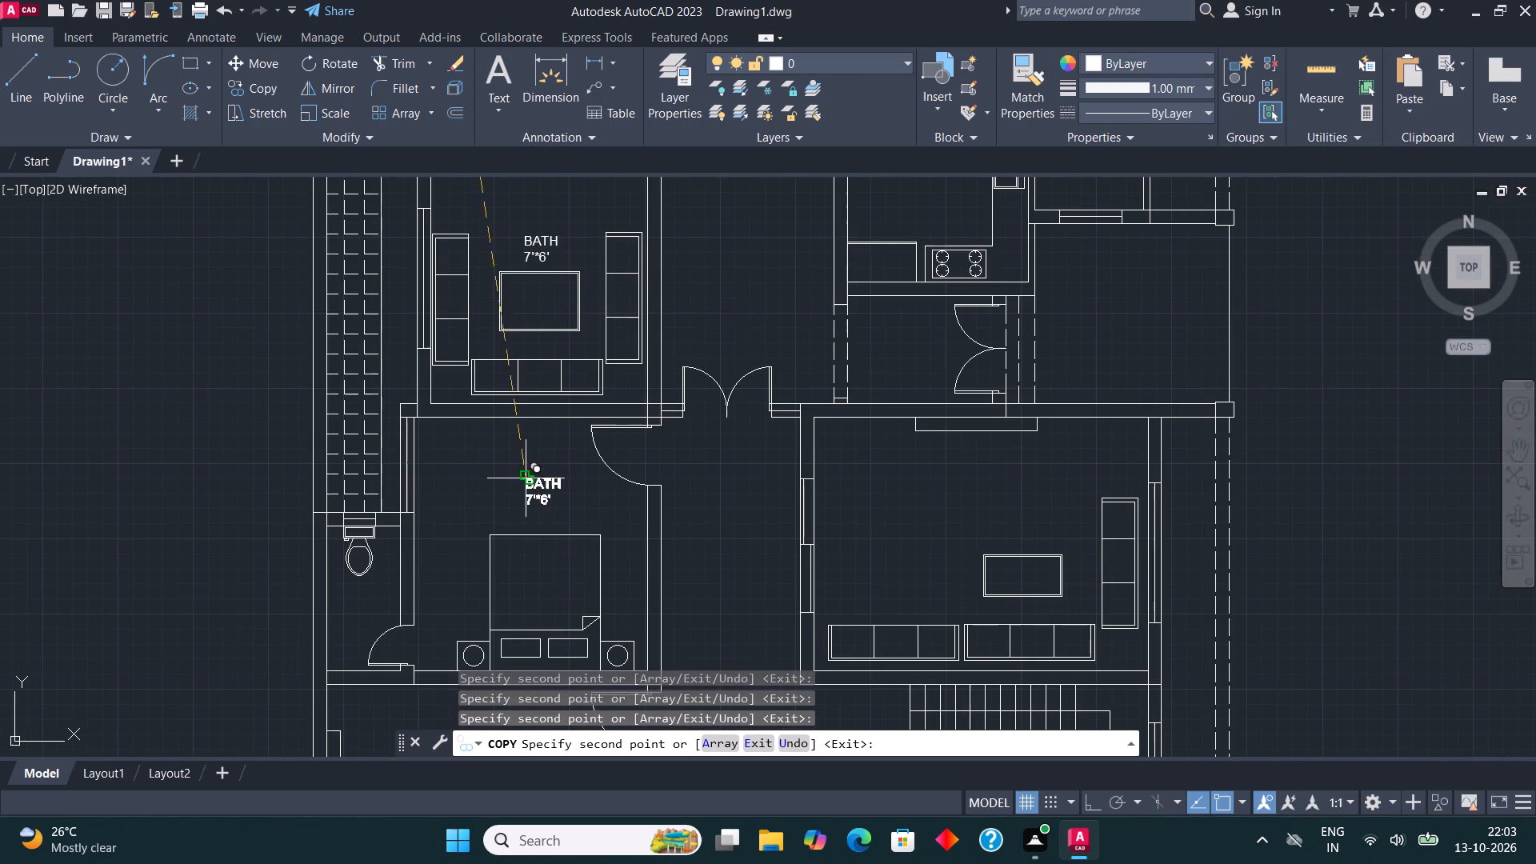
click(348, 598)
Copy the BATH label into the southwest sitting room, the hatched lawn below it and the car parking area beside the two cars.
scroll(685, 362, down, 2)
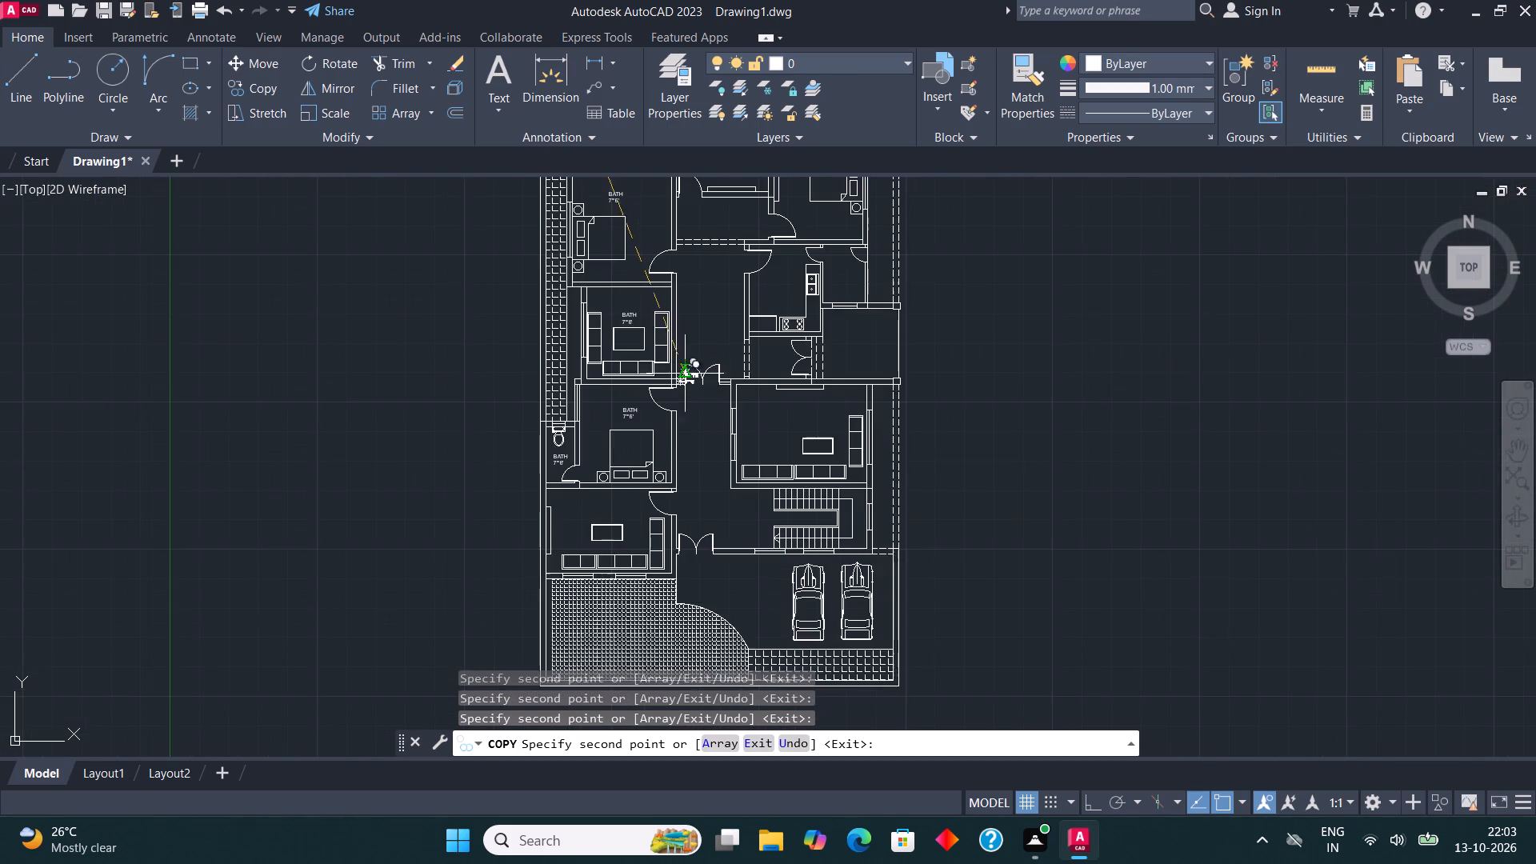
scroll(628, 491, up, 2)
click(560, 528)
scroll(559, 386, down, 2)
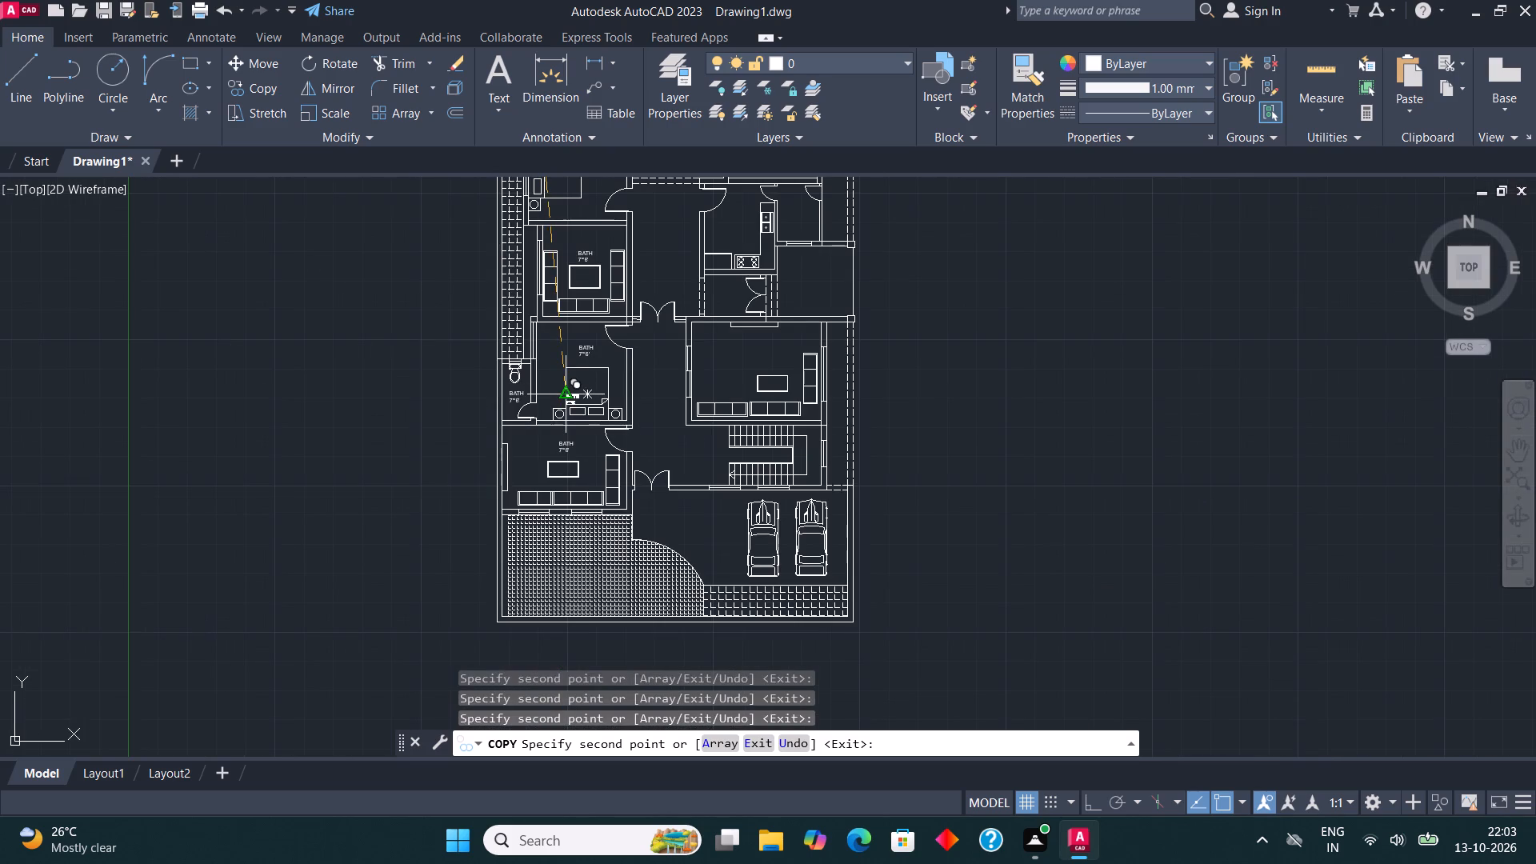
click(570, 560)
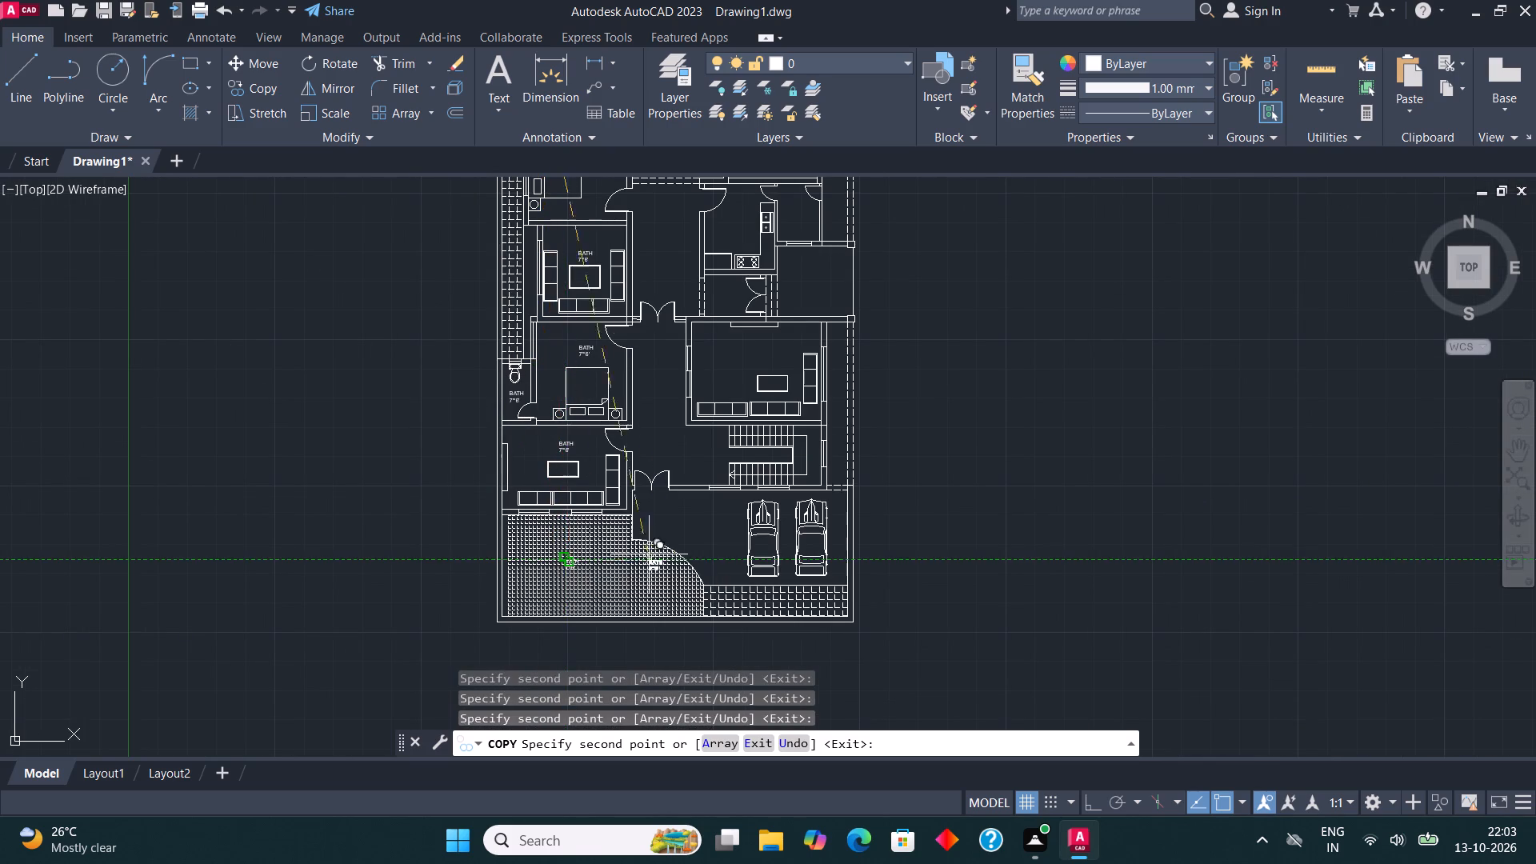
scroll(711, 554, up, 2)
click(695, 482)
scroll(691, 536, down, 1)
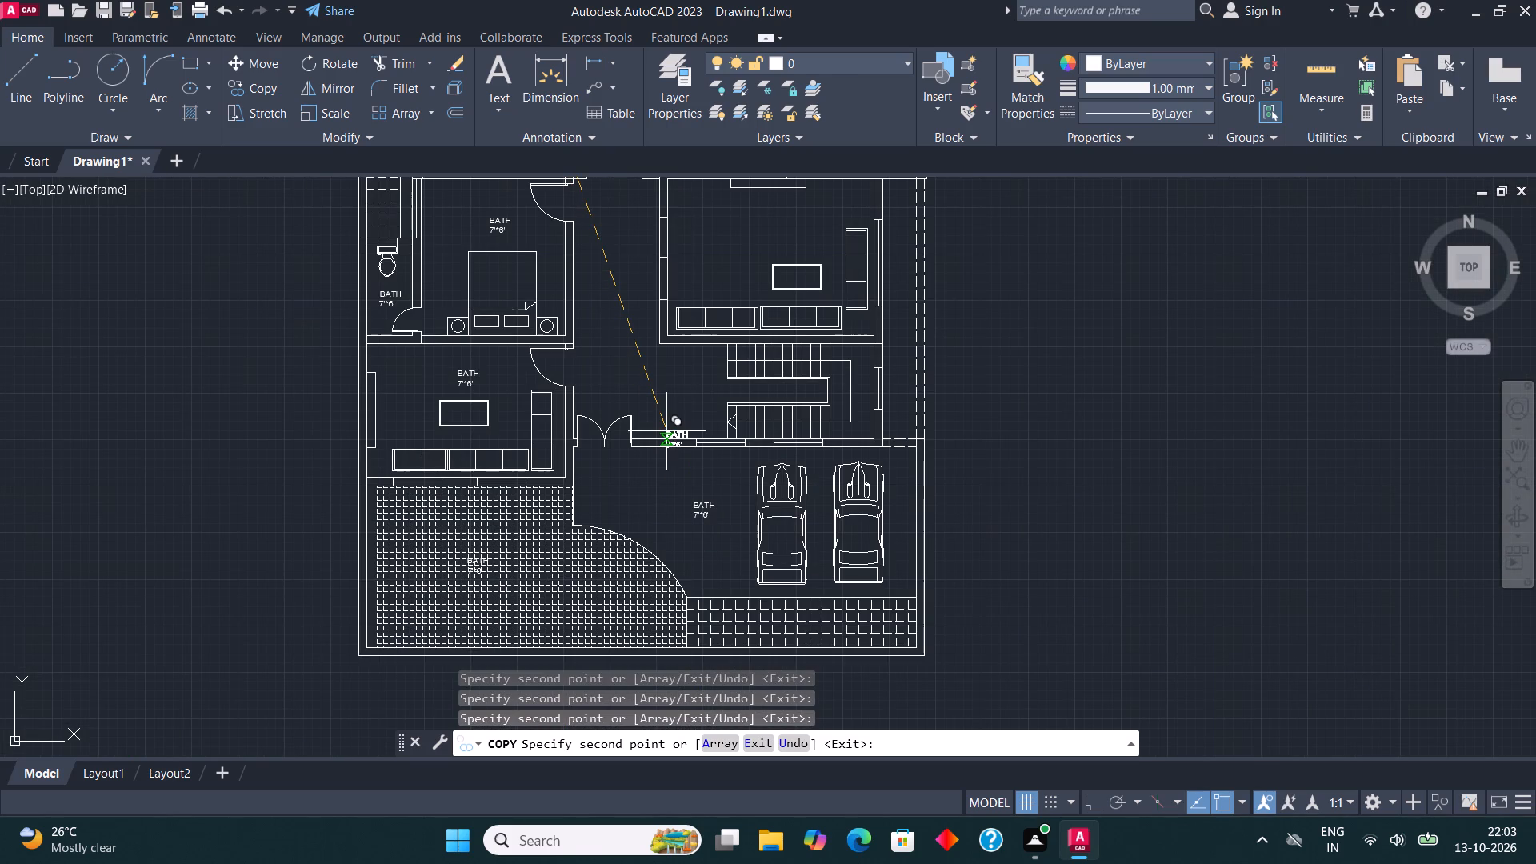
Copy the BATH label into the entrance hall beside the stairs, the large southeast living room and the corridor west of it.
scroll(670, 338, up, 2)
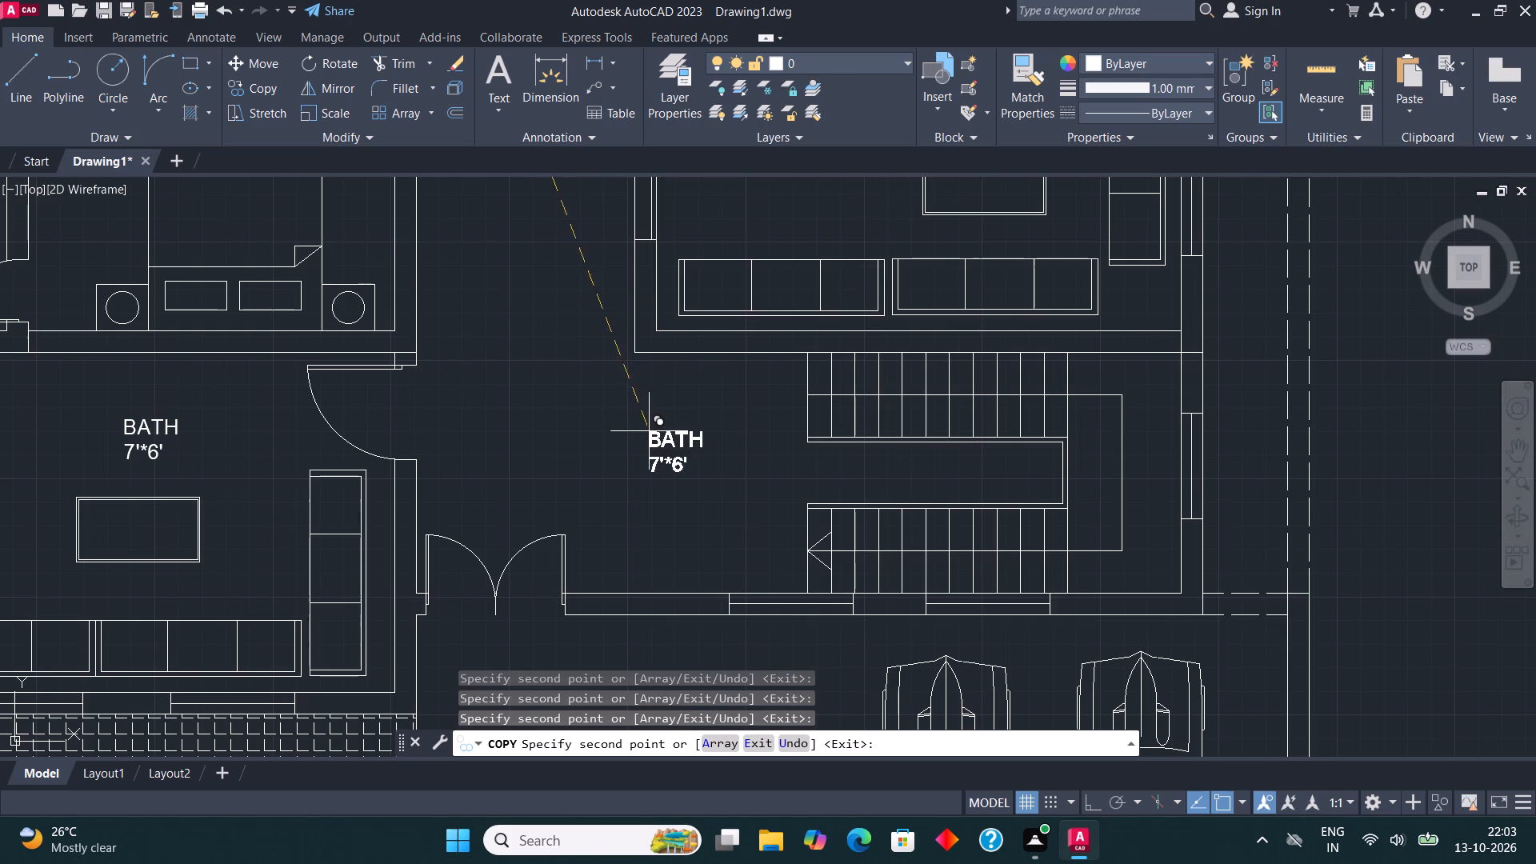
click(634, 454)
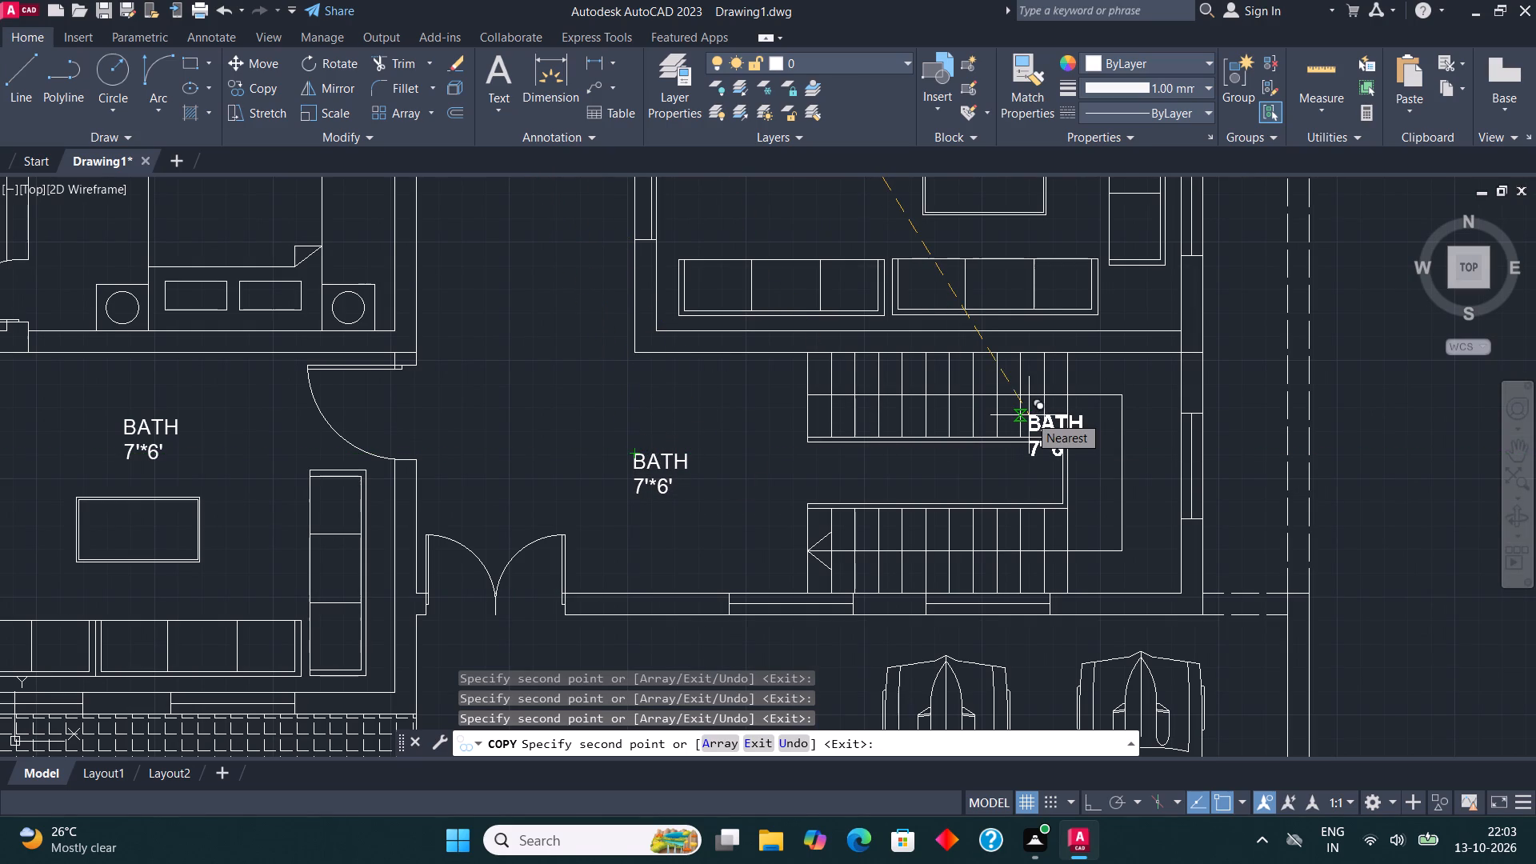
scroll(1029, 415, down, 3)
middle_drag(989, 390, 938, 549)
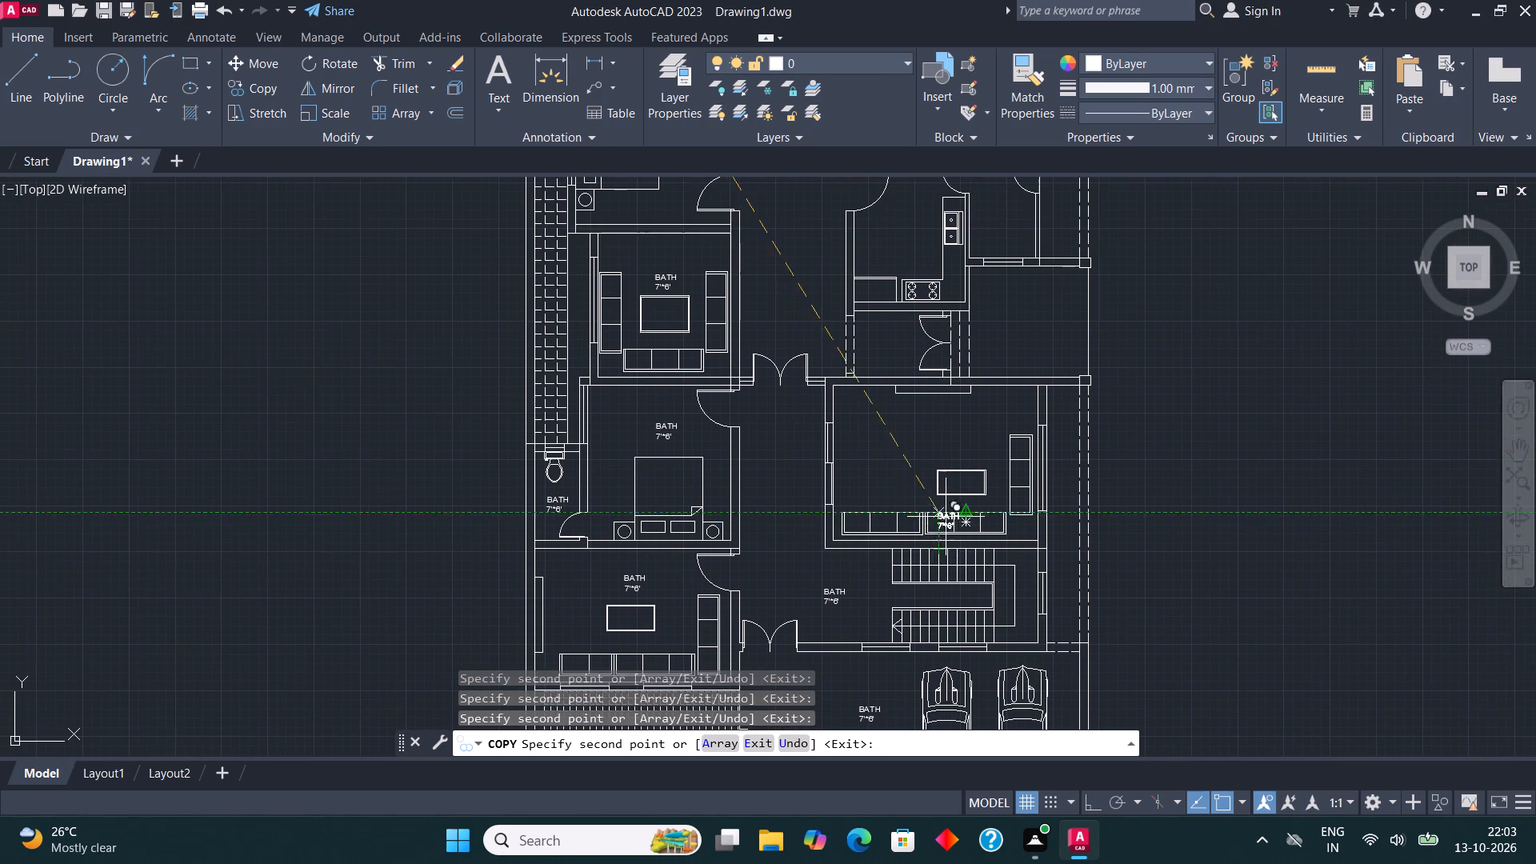
scroll(946, 510, up, 2)
click(918, 326)
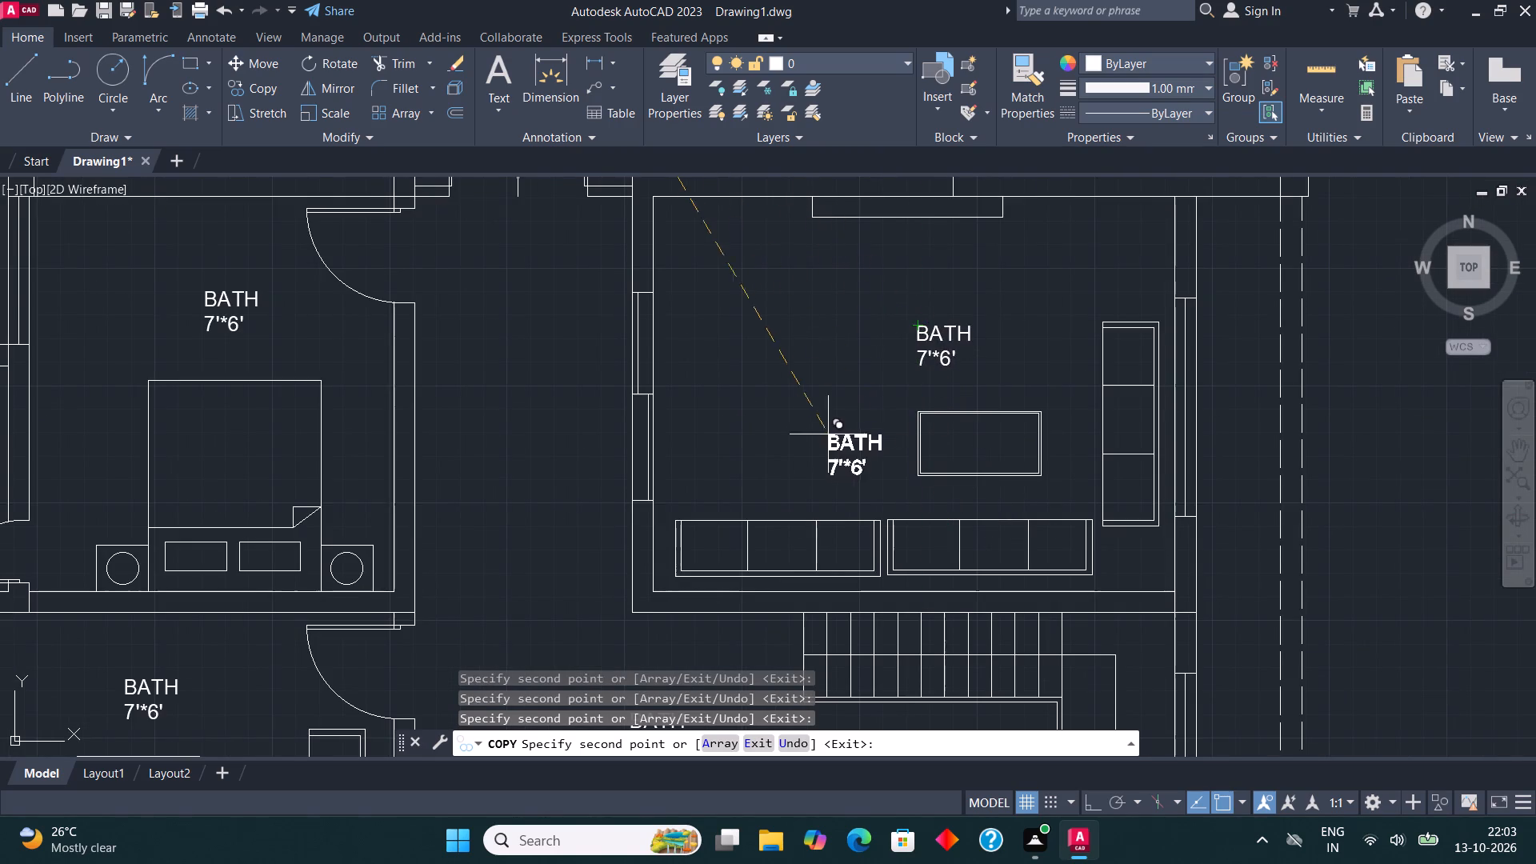
scroll(823, 456, down, 1)
click(616, 443)
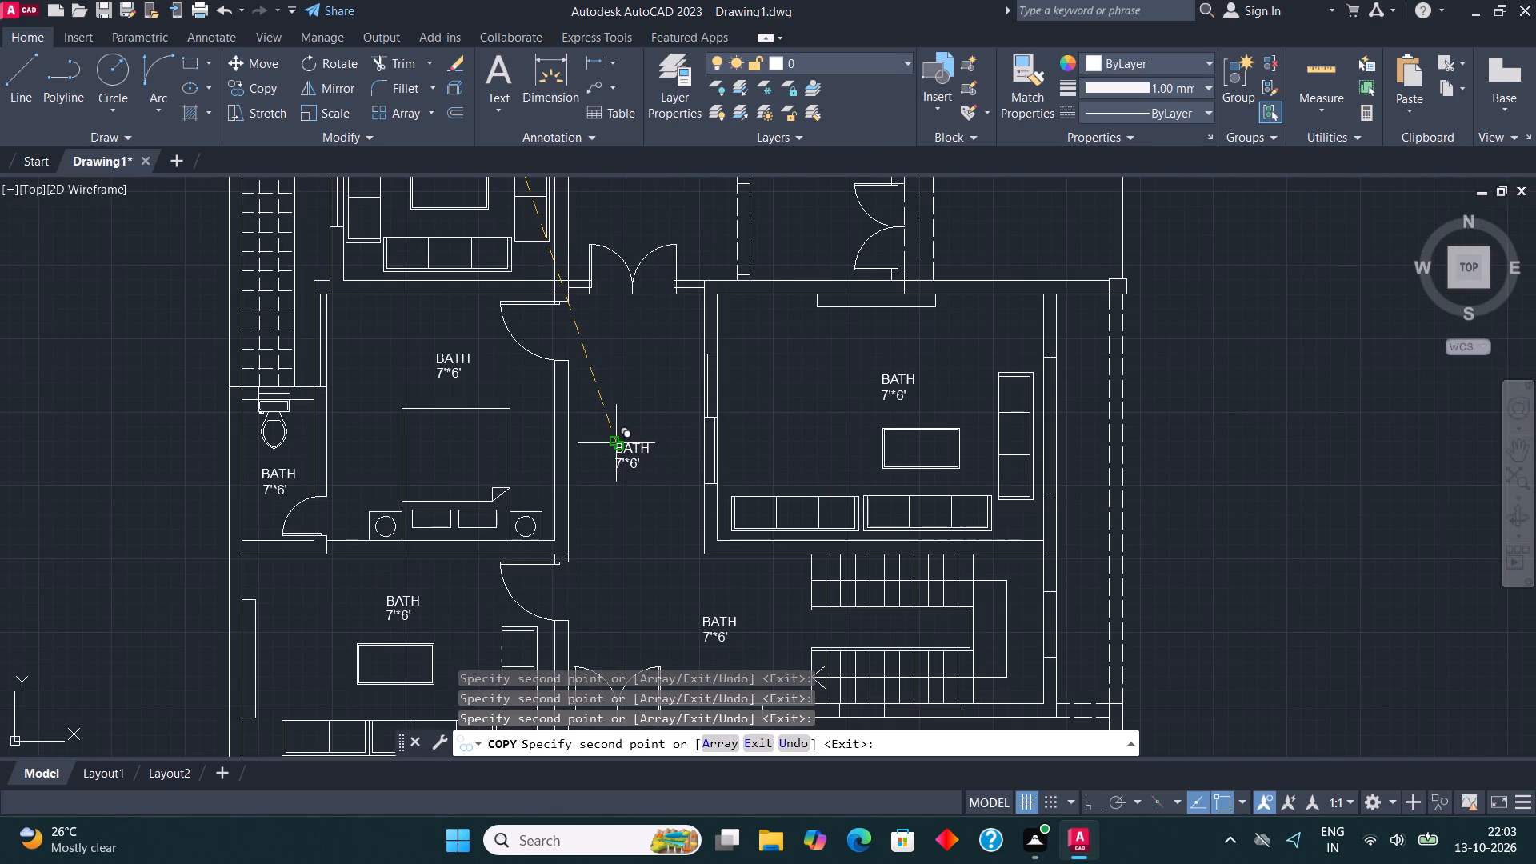
Copy the BATH label into the small double-door room south of the kitchen and into the kitchen itself.
scroll(633, 438, down, 1)
middle_drag(704, 416, 707, 427)
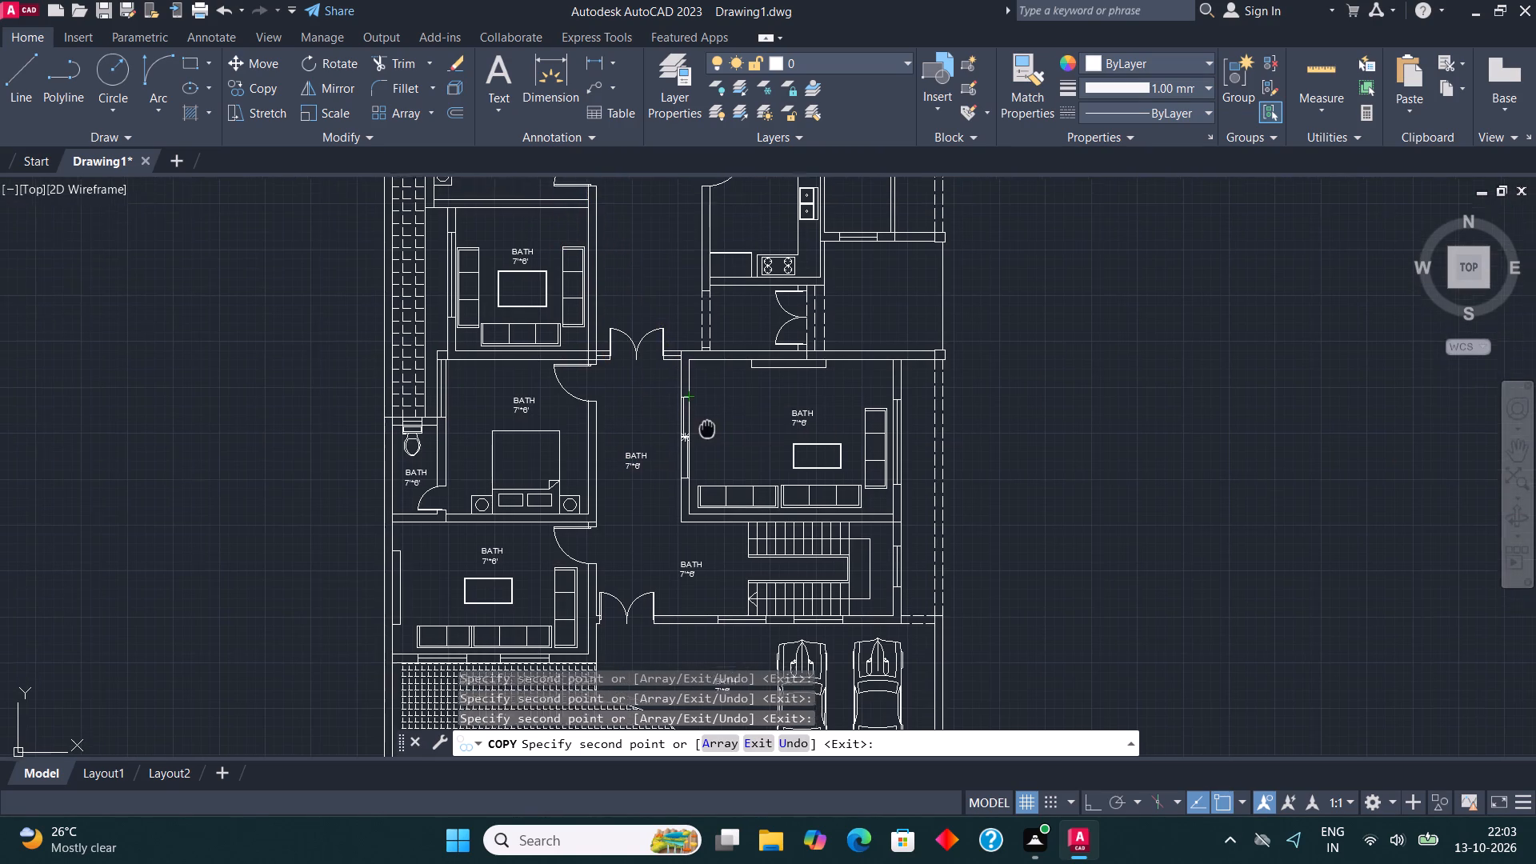
middle_drag(707, 427, 730, 558)
scroll(795, 452, up, 2)
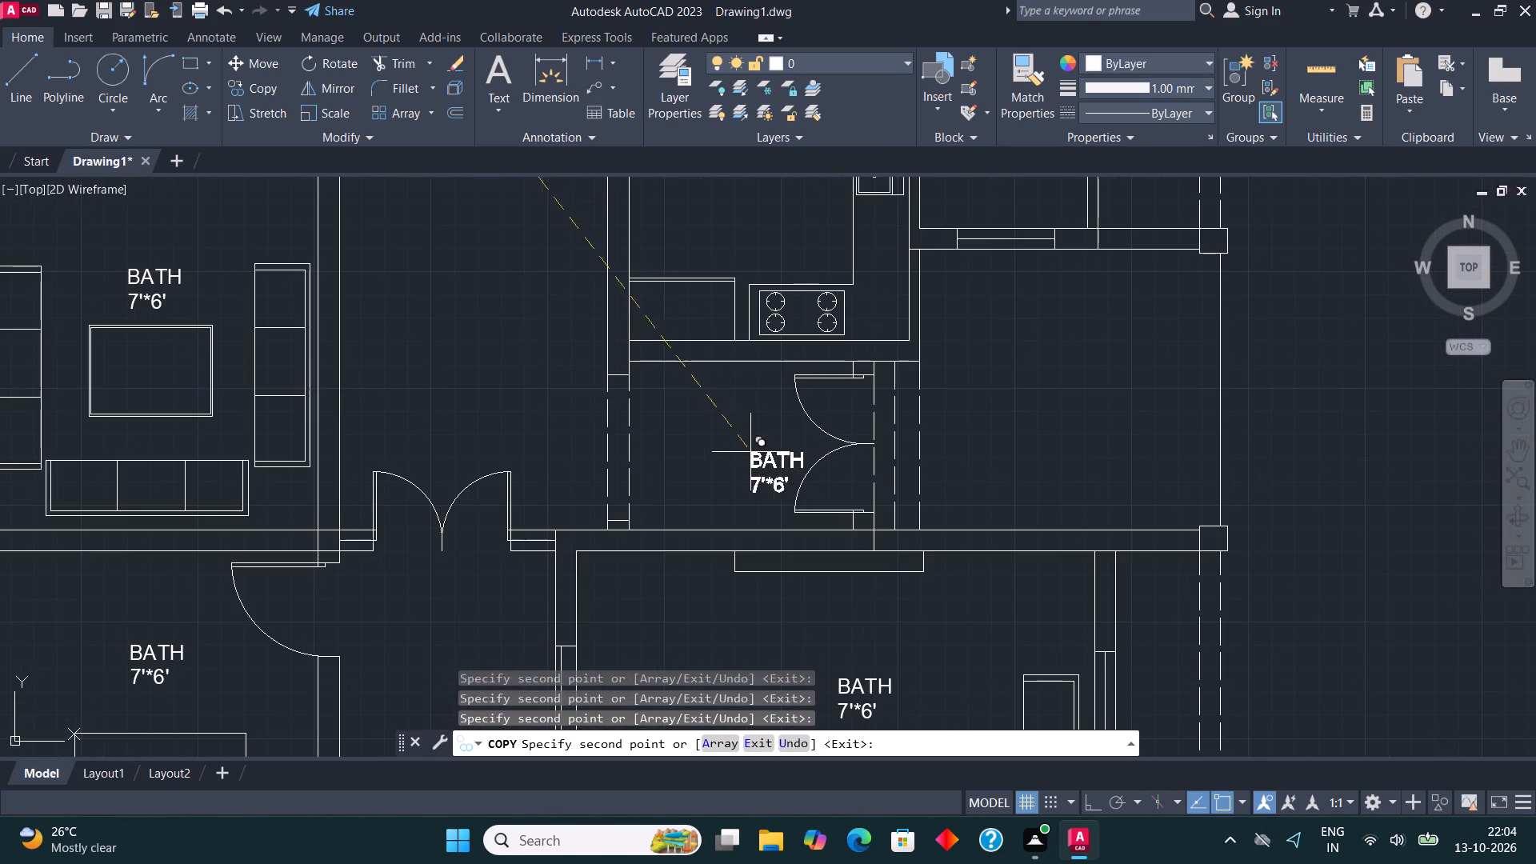
click(700, 436)
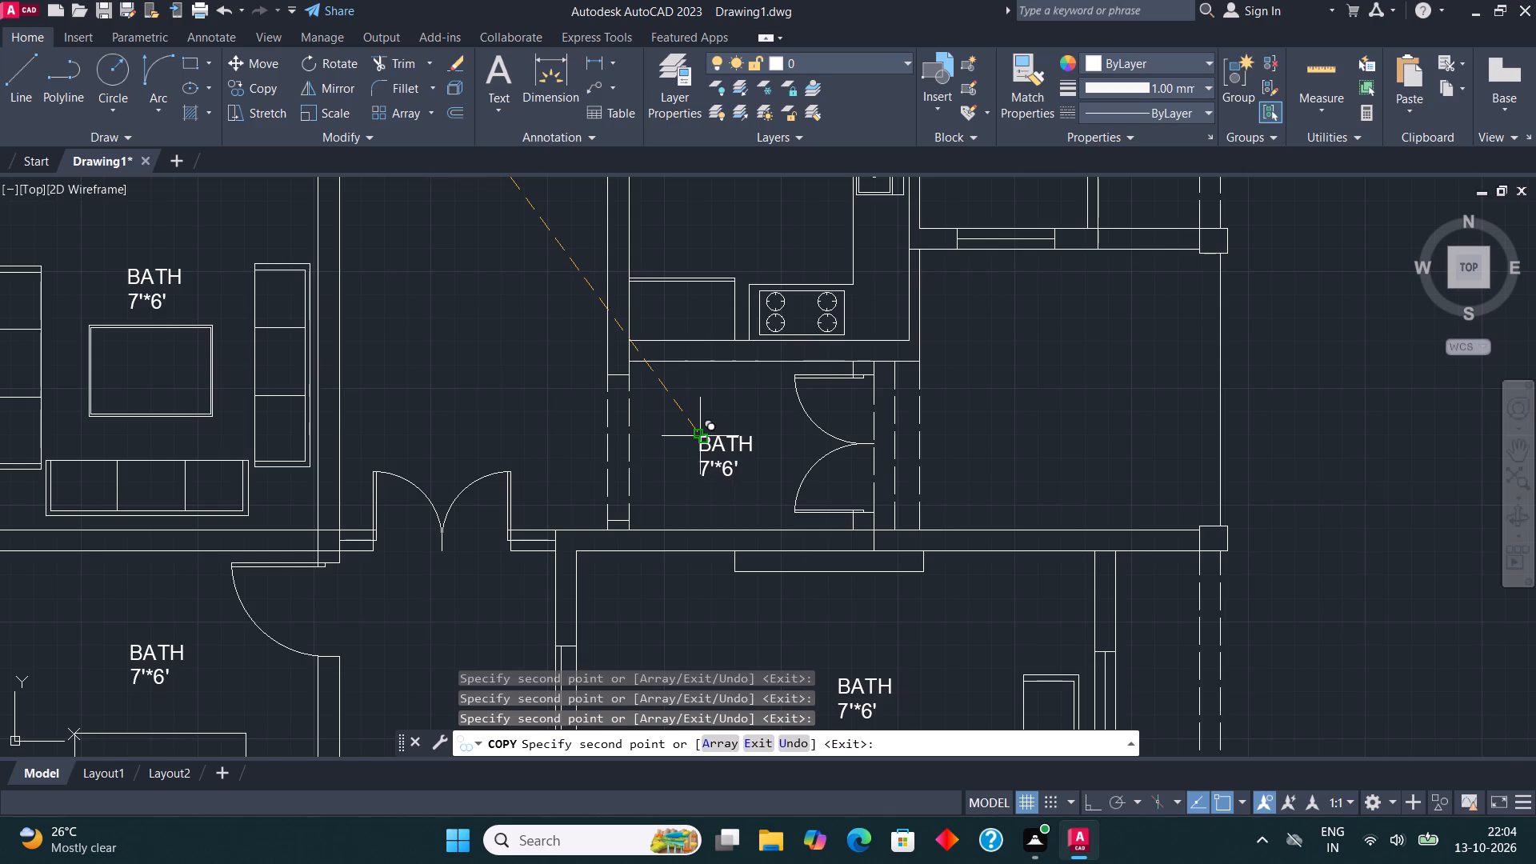
middle_drag(750, 182, 730, 476)
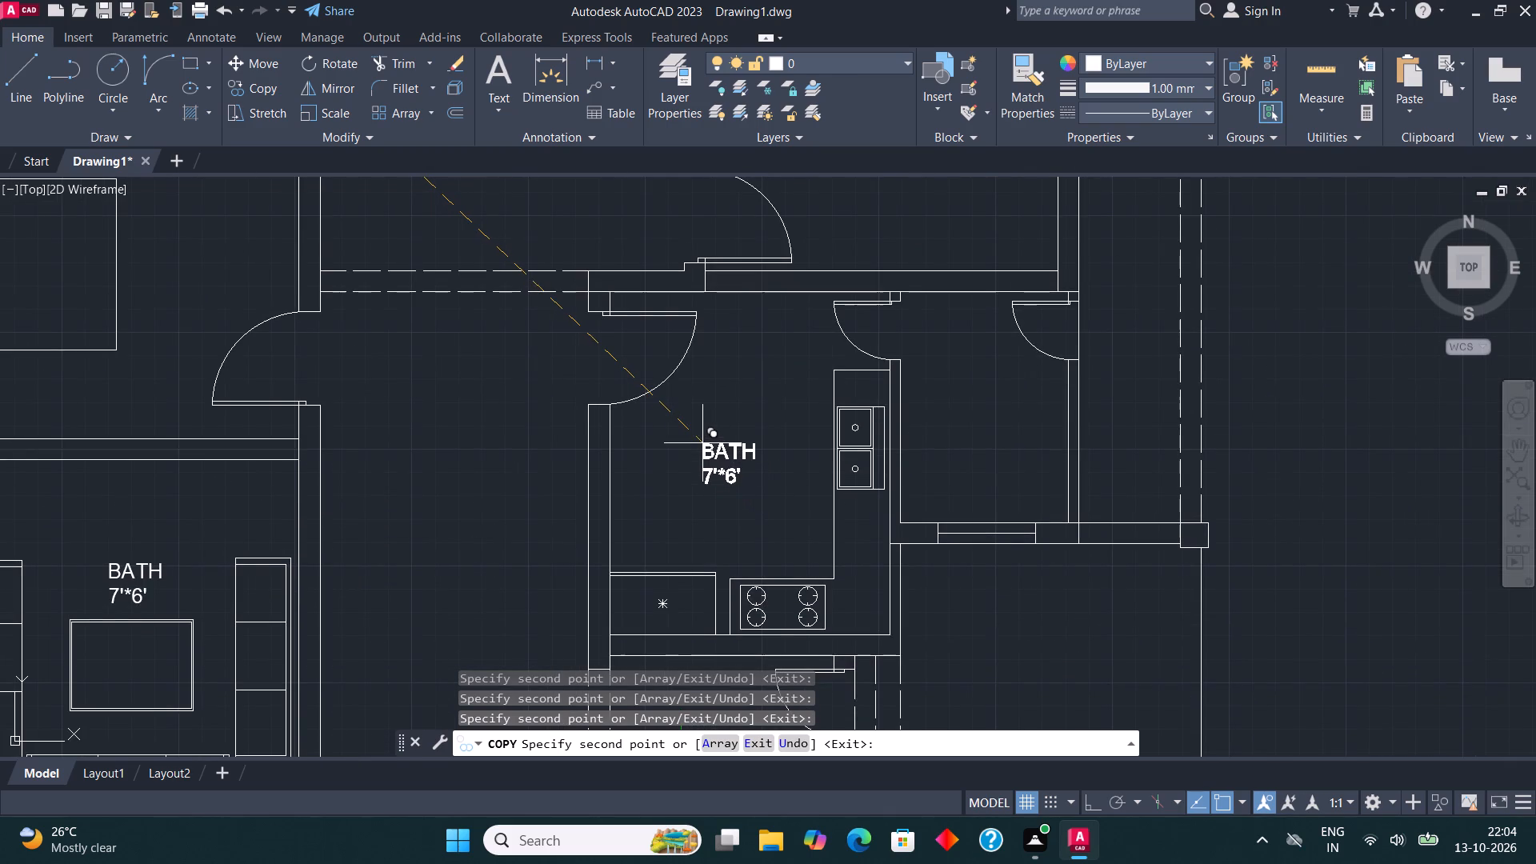
click(702, 443)
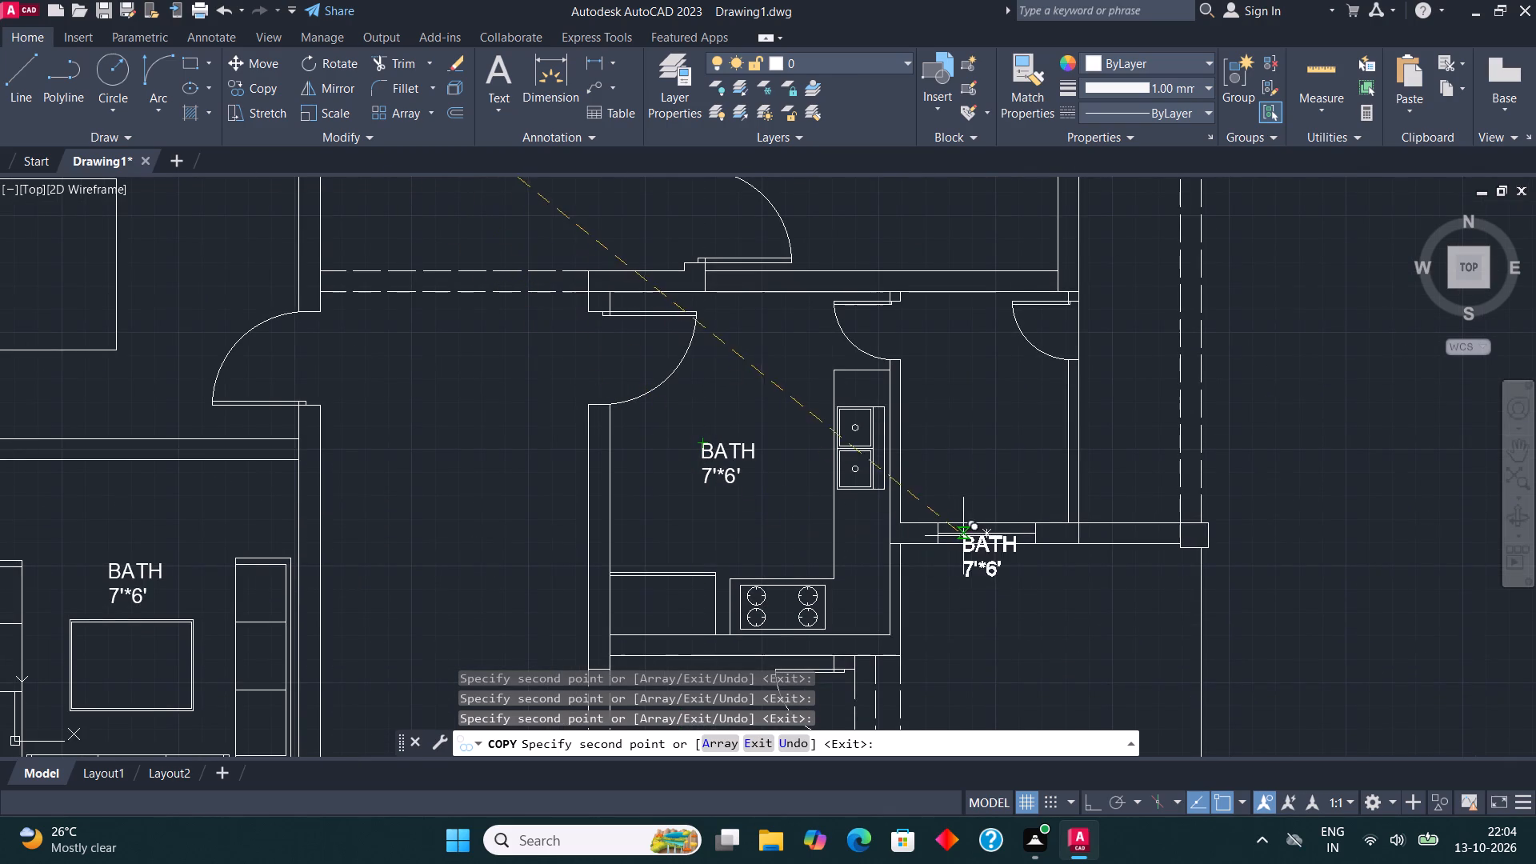
Copy the BATH label into the open area southeast of the kitchen, the small room east of the kitchen and the east bedroom.
middle_drag(1001, 501, 713, 265)
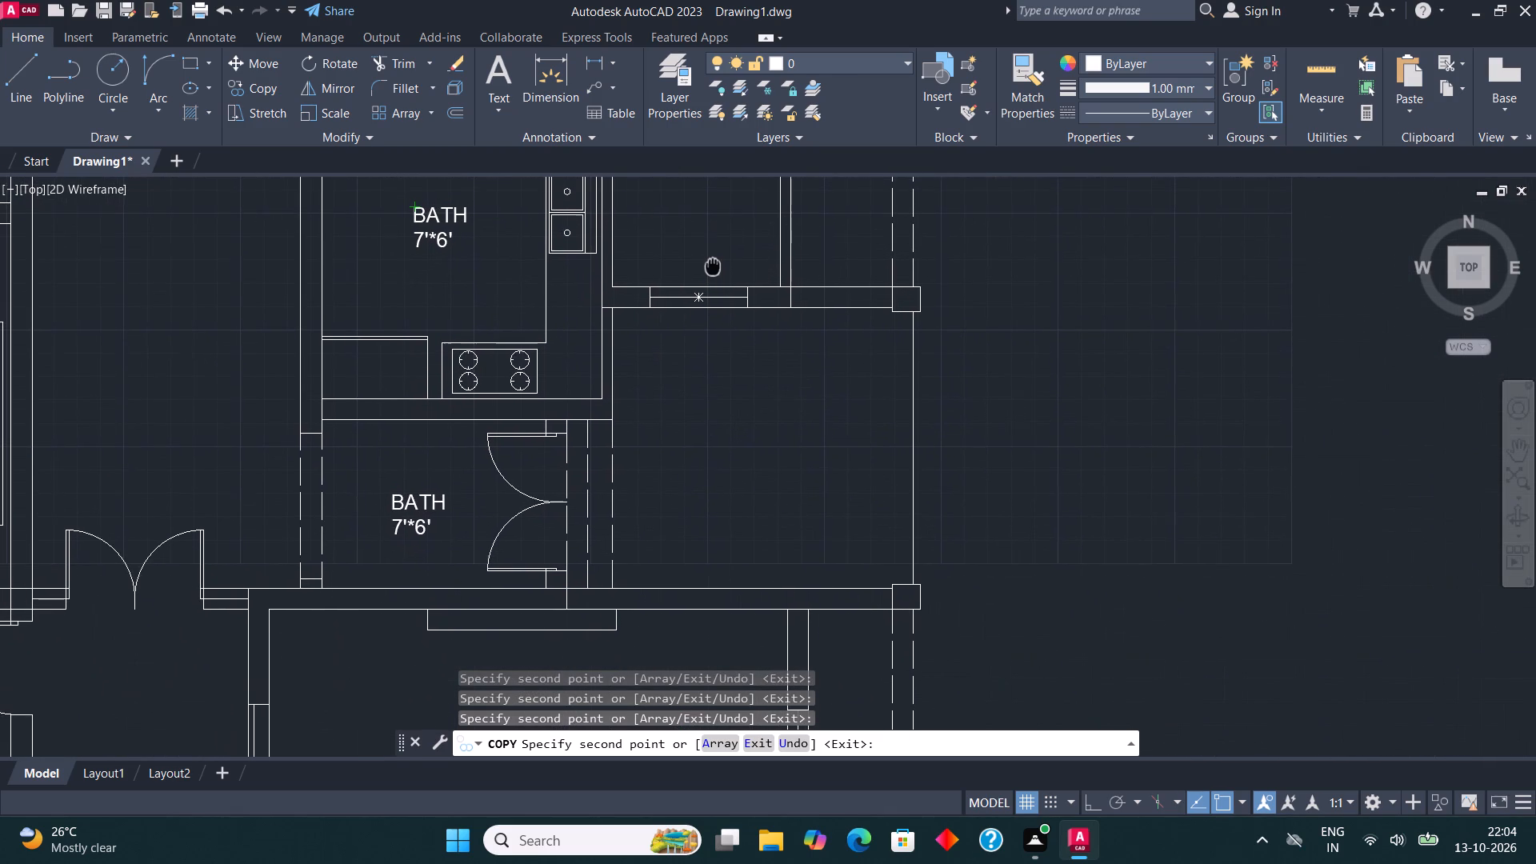
middle_drag(713, 265, 714, 265)
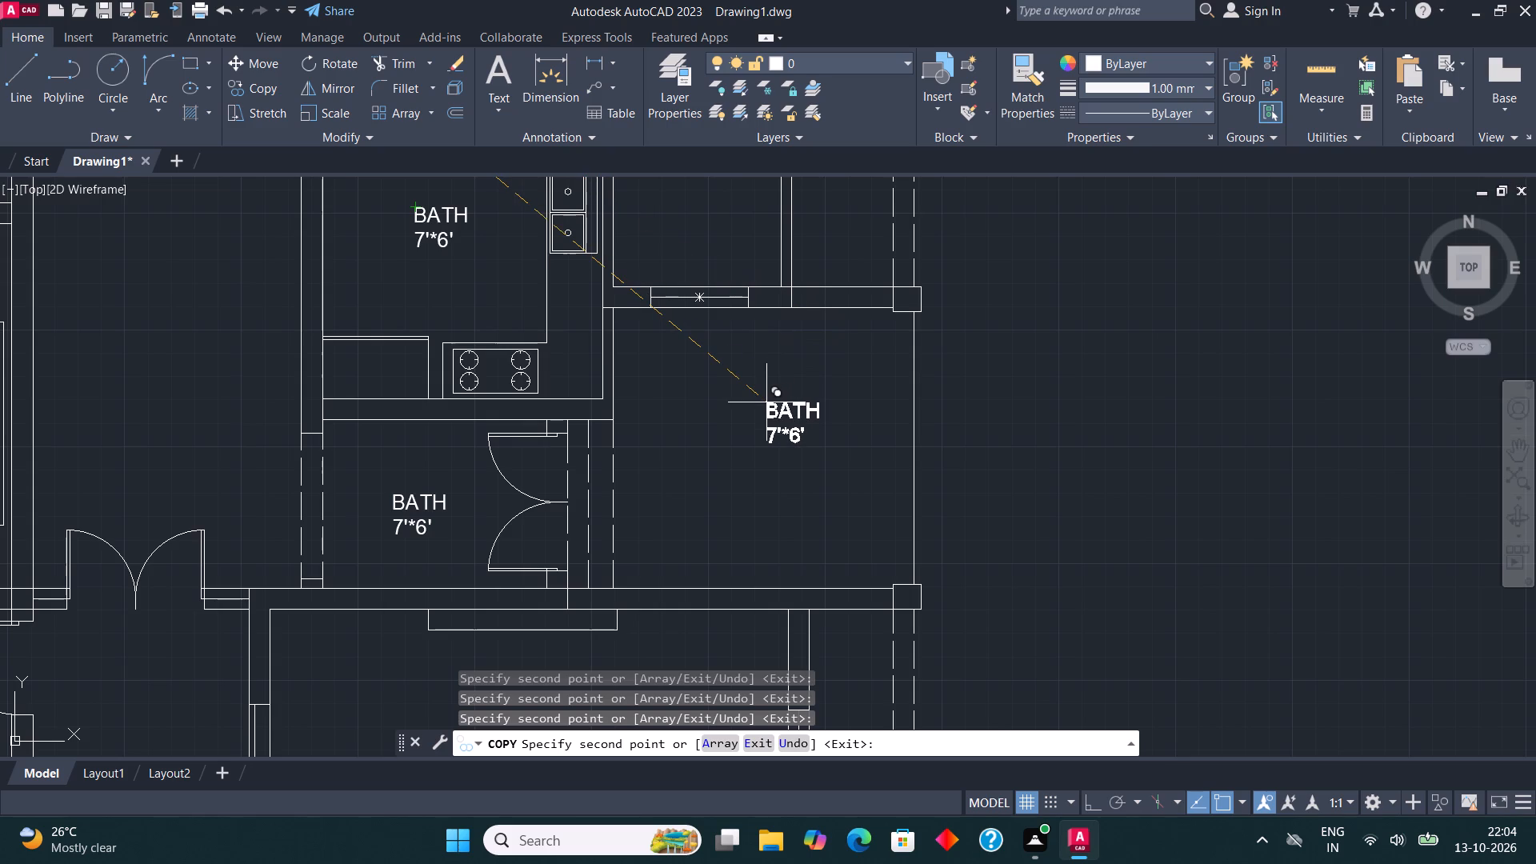
click(732, 445)
middle_drag(702, 318, 716, 510)
click(681, 357)
middle_drag(676, 280, 729, 575)
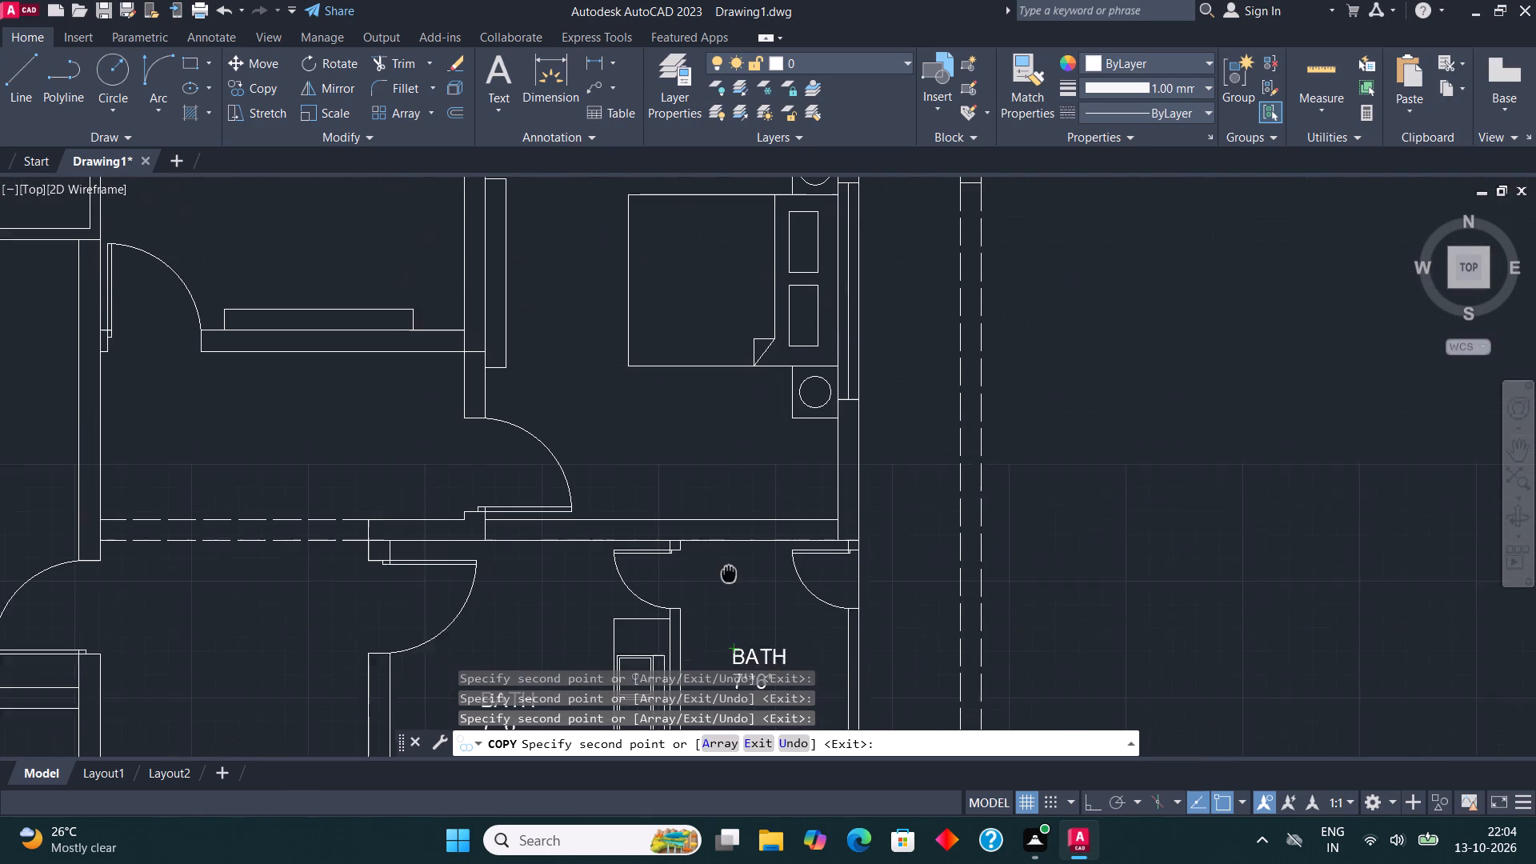
middle_drag(729, 575, 729, 584)
click(687, 426)
Copy the BATH label into the passage west of the east bedroom, the north middle bedroom and the northeast bathroom's dressing area.
scroll(786, 533, down, 2)
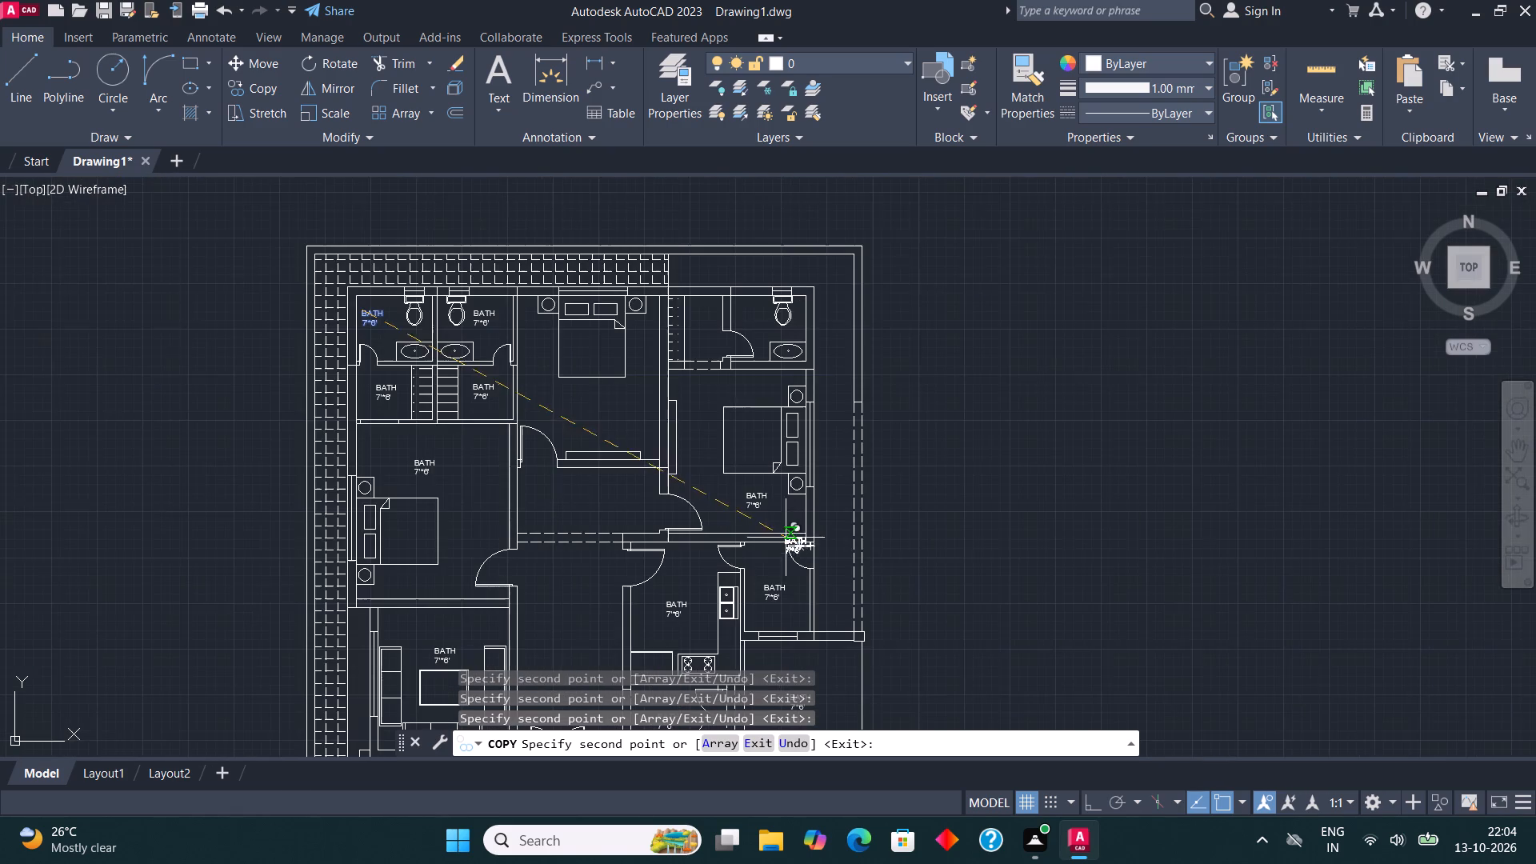
scroll(599, 493, up, 2)
click(569, 490)
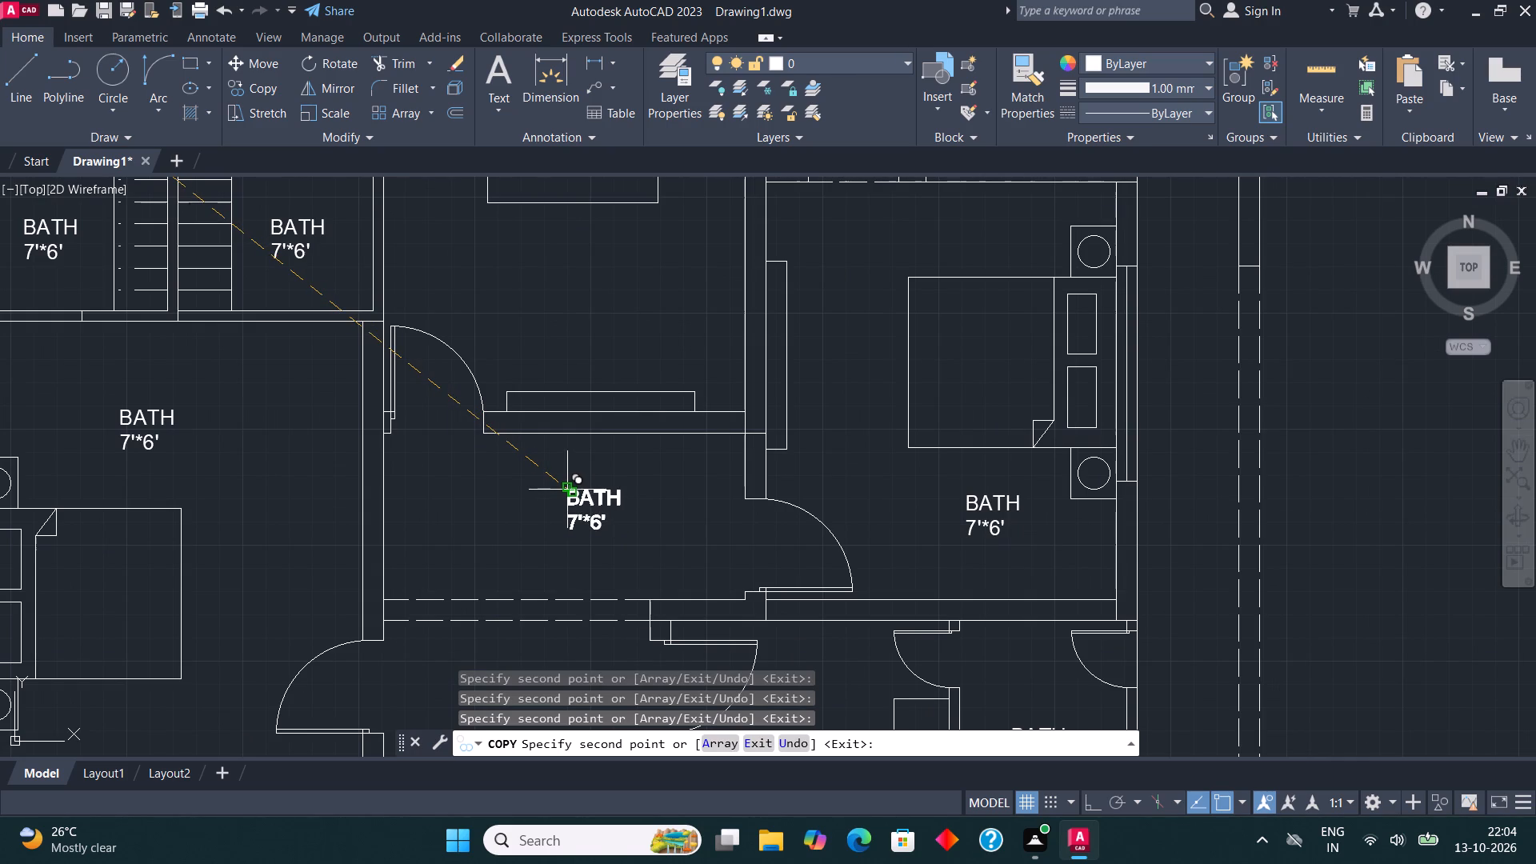
middle_drag(563, 371, 564, 554)
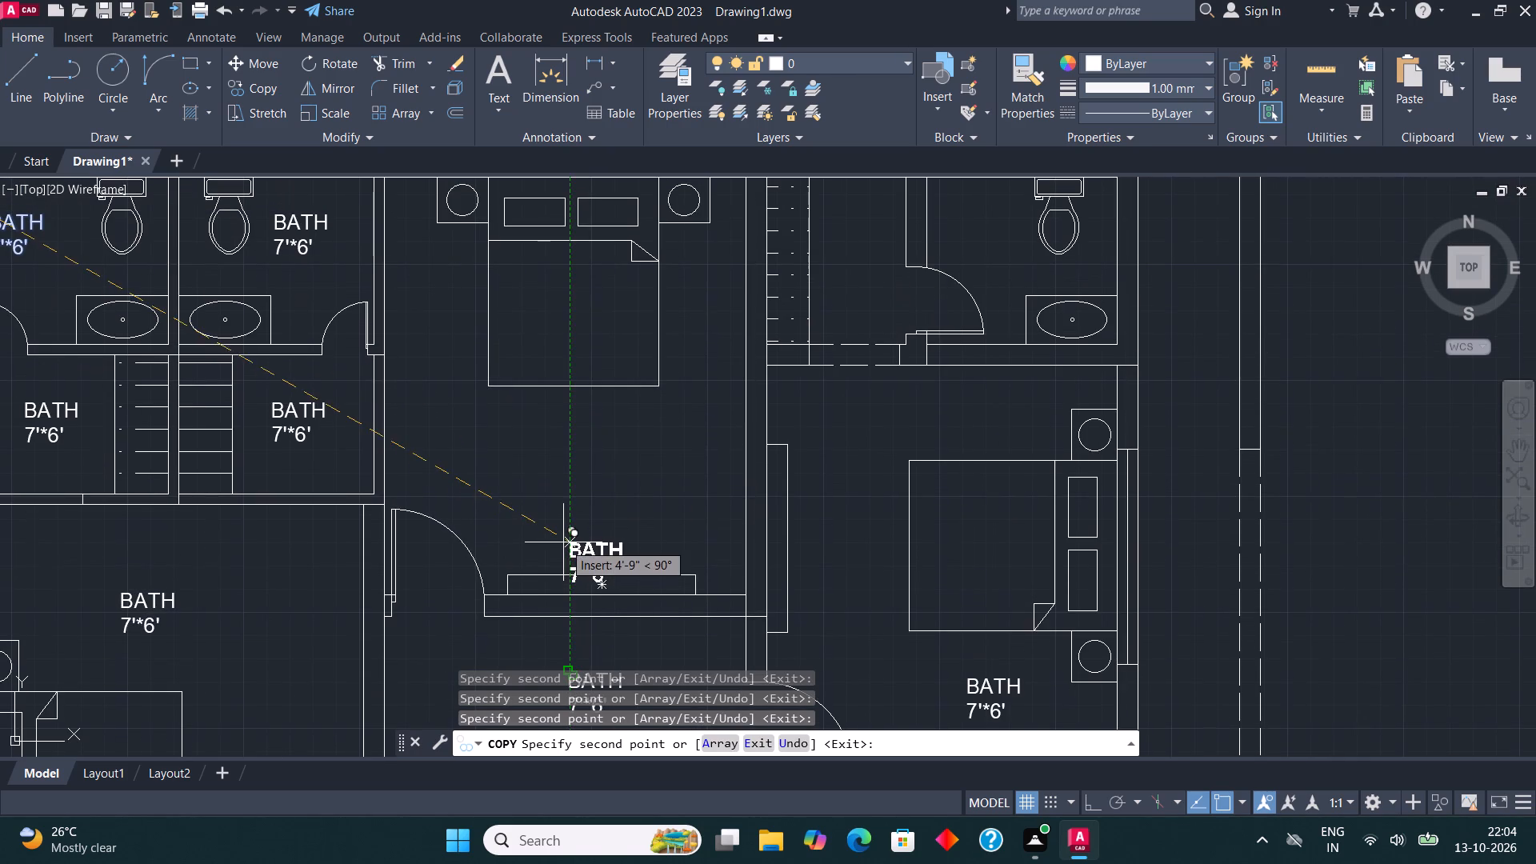
click(541, 438)
scroll(560, 428, down, 2)
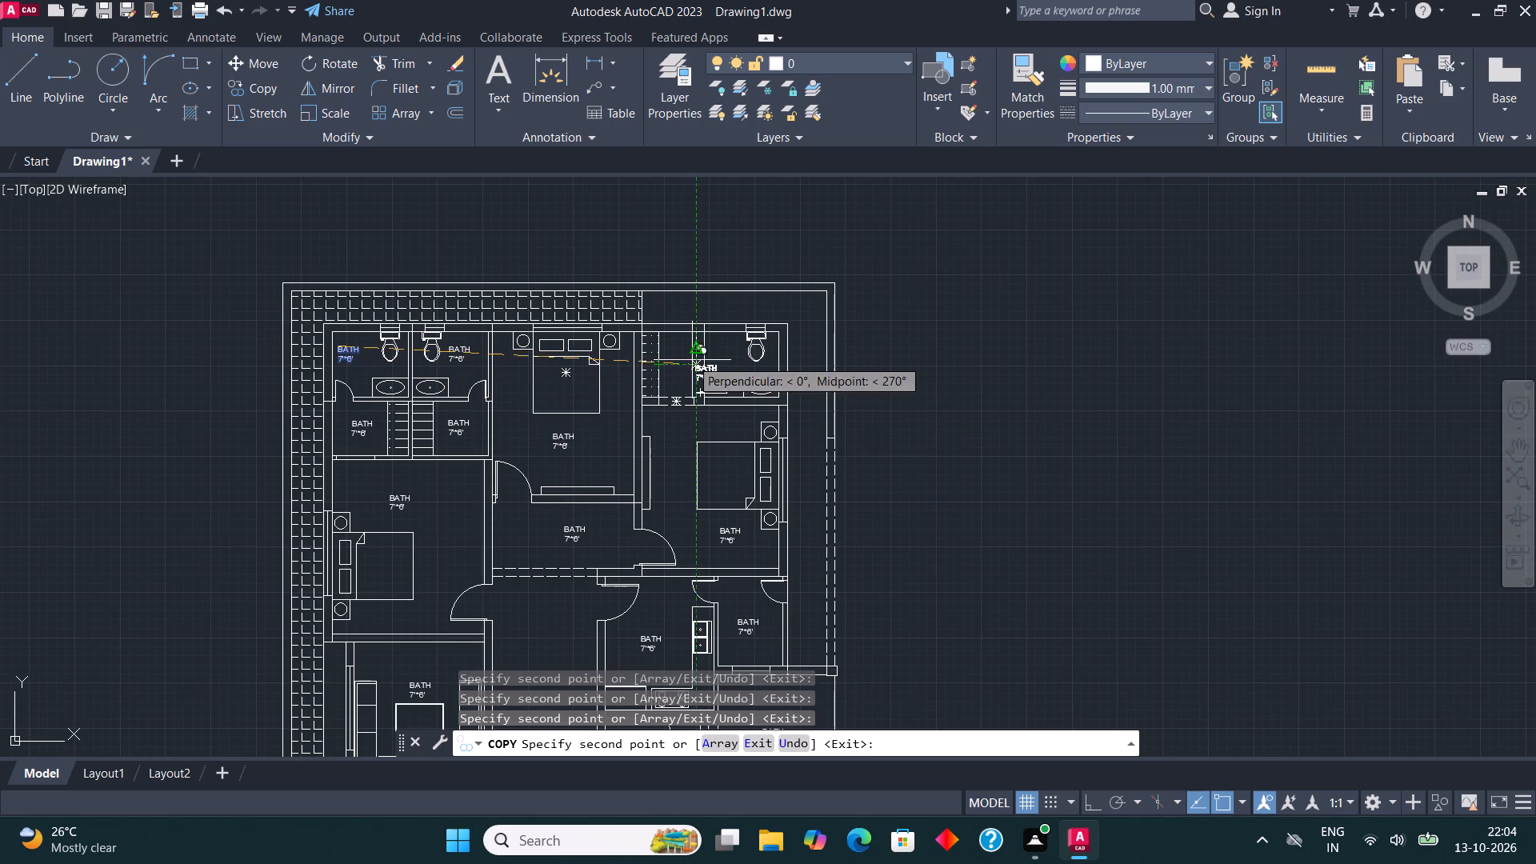
scroll(692, 350, up, 3)
click(570, 334)
Check the plan for unlabelled areas and place a copy of the BATH label outside the plan, east of the east bedroom.
scroll(666, 319, down, 2)
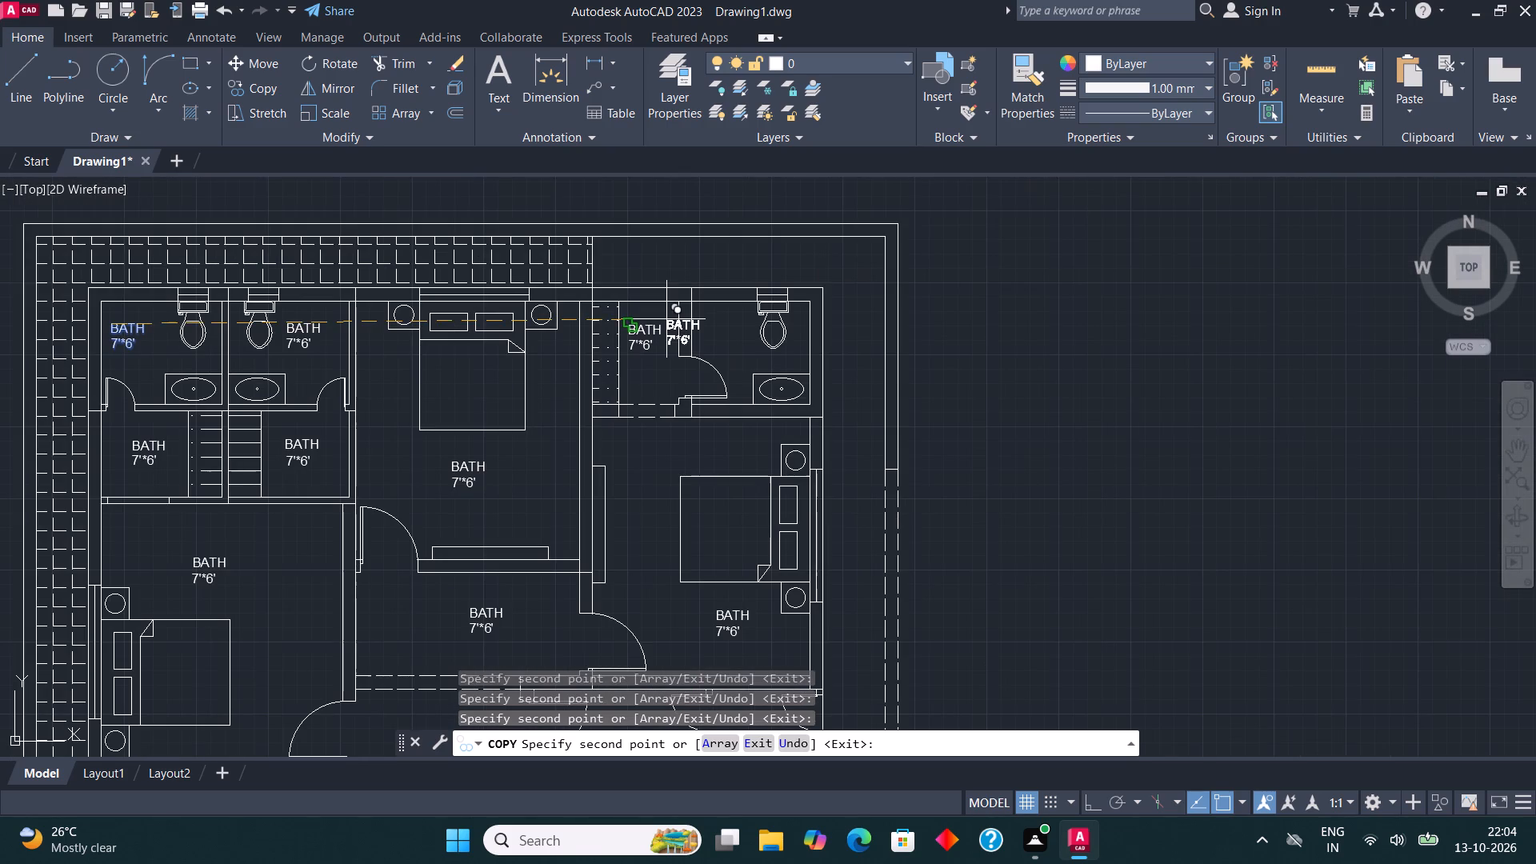
middle_drag(622, 446, 698, 318)
middle_drag(704, 485, 732, 229)
scroll(642, 449, down, 1)
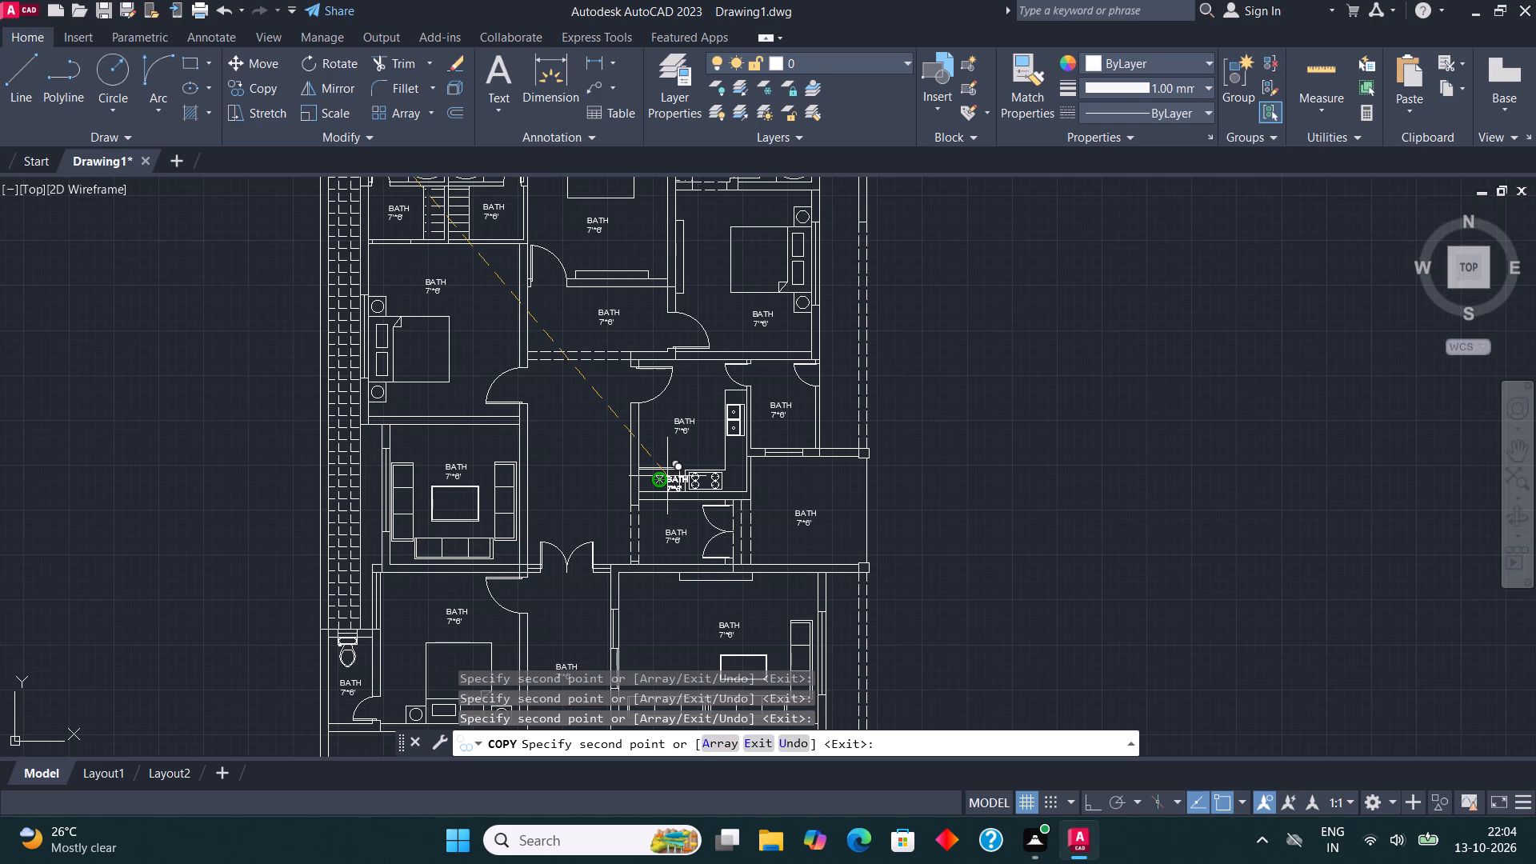
middle_drag(661, 472, 606, 374)
middle_drag(614, 525, 610, 522)
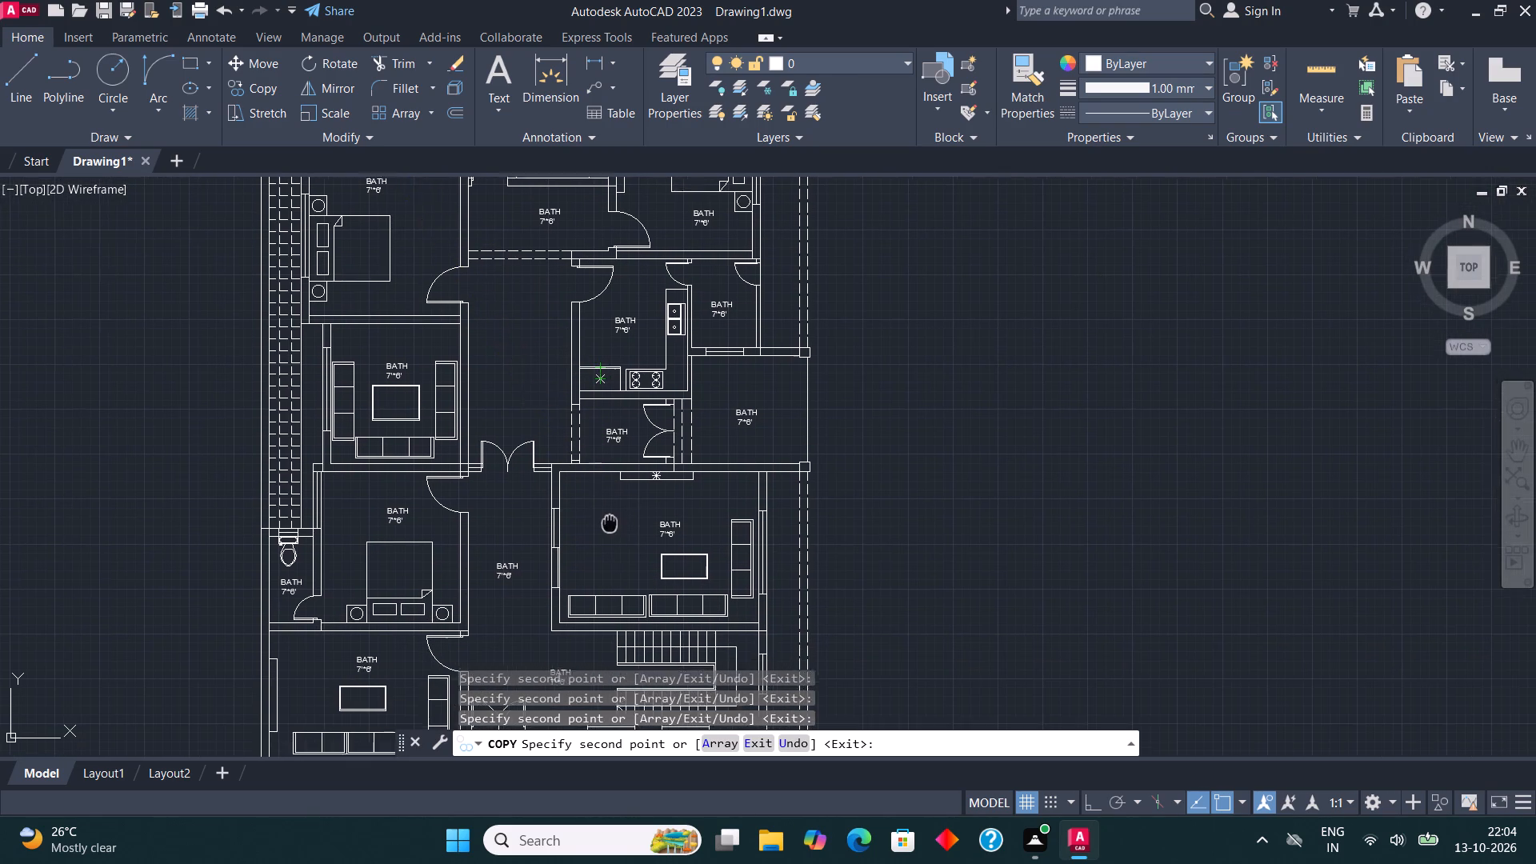
middle_drag(610, 522, 617, 430)
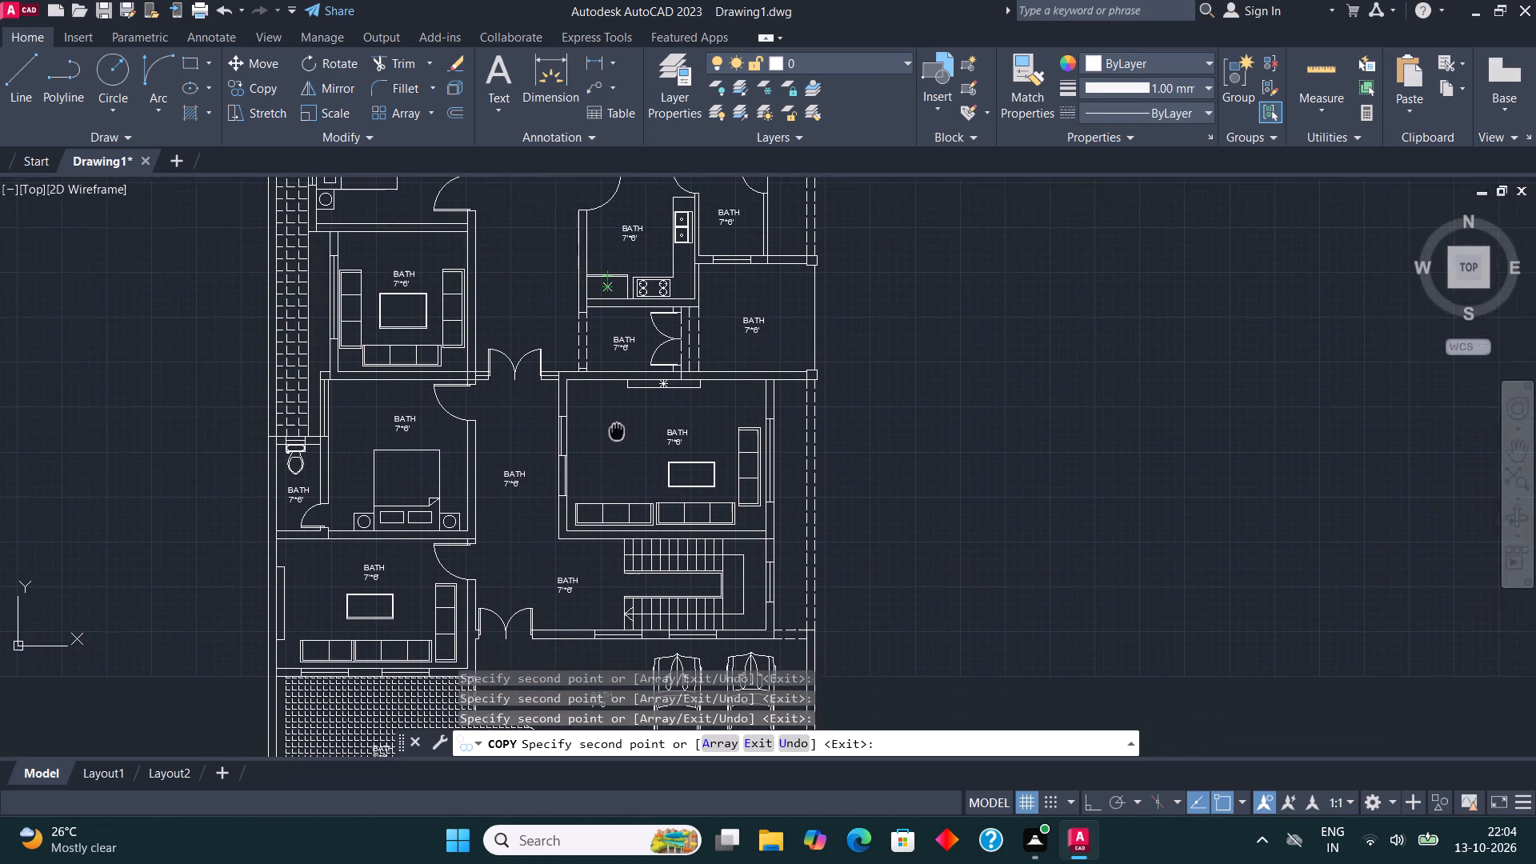
middle_drag(617, 430, 574, 250)
middle_drag(586, 286, 592, 353)
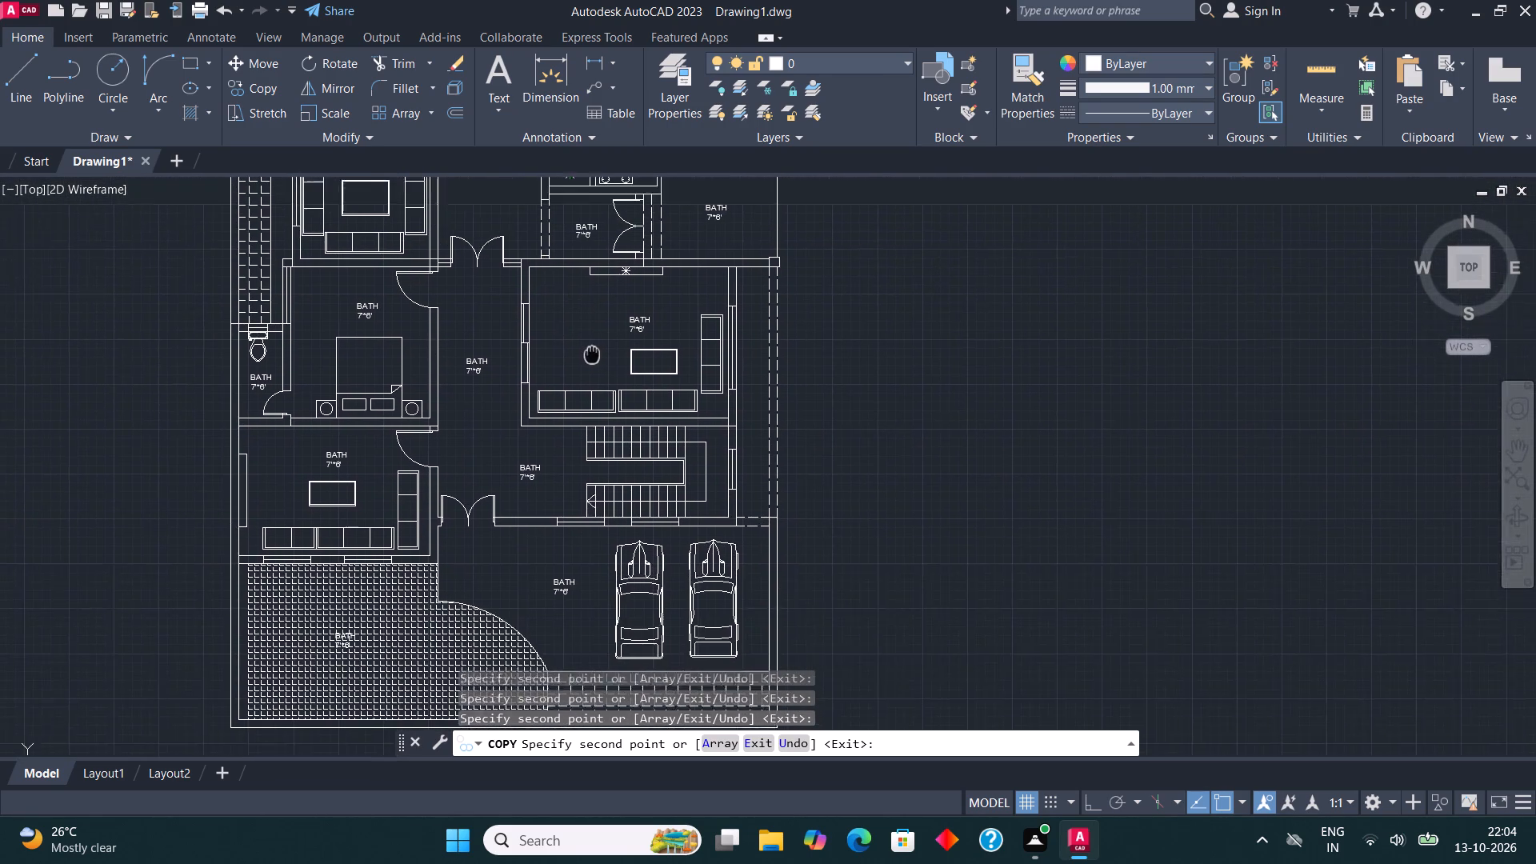
middle_drag(592, 353, 583, 633)
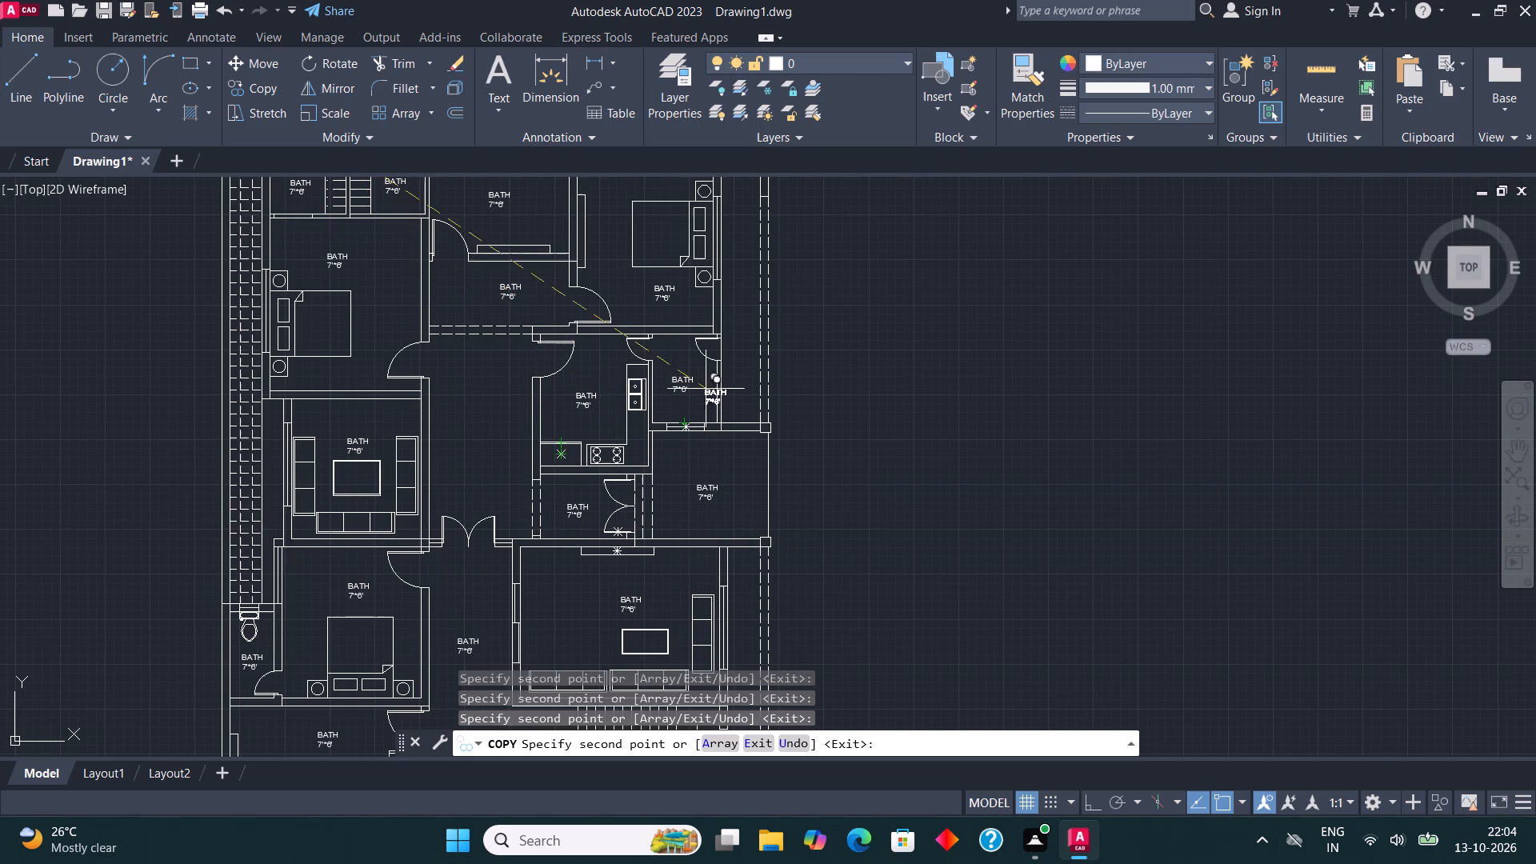
middle_drag(746, 221, 714, 406)
click(835, 427)
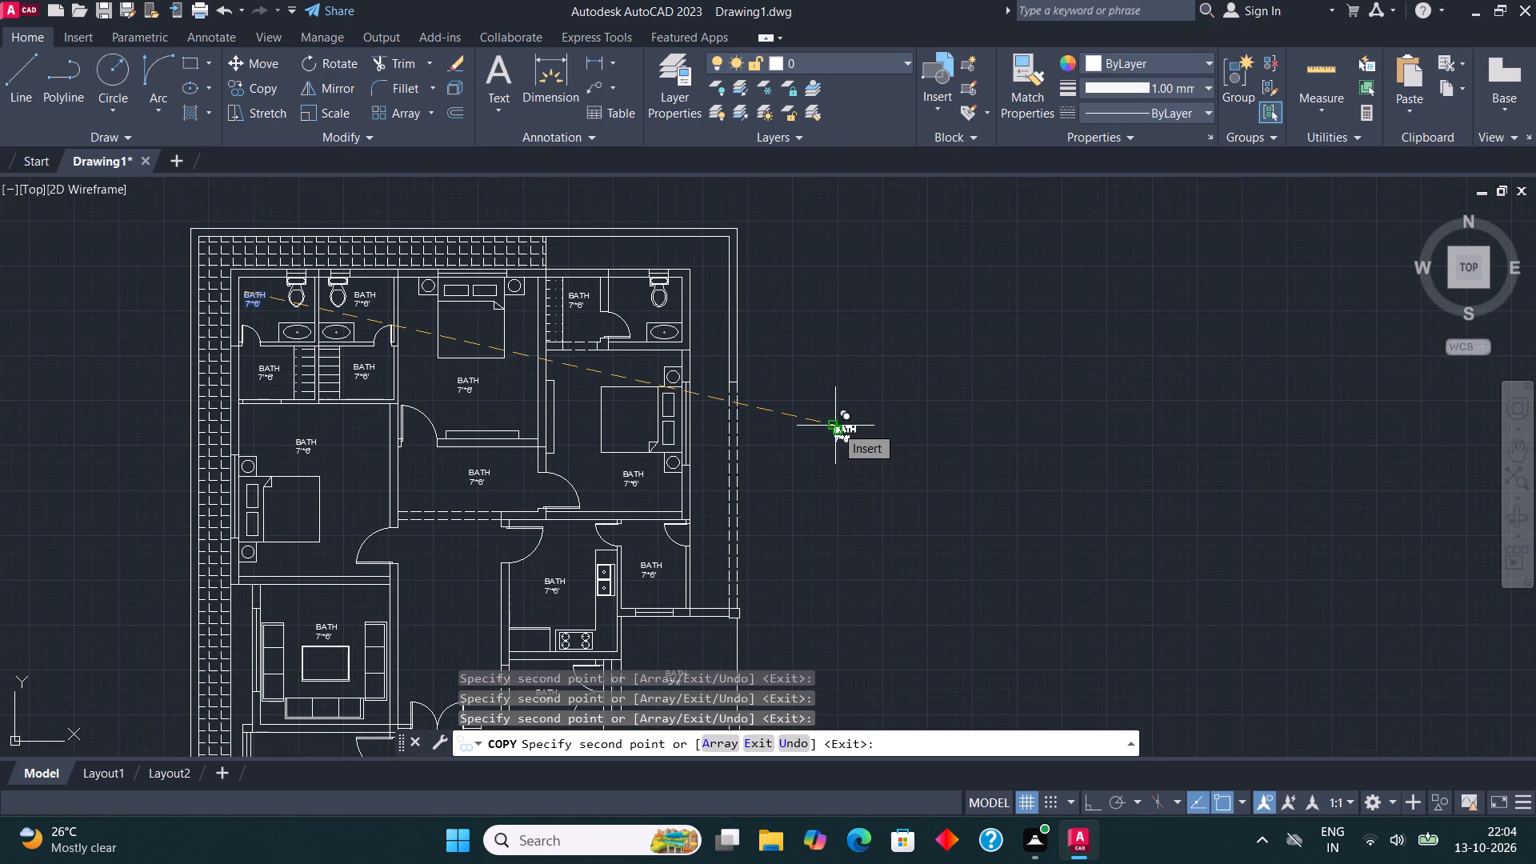
Copy the BATH label into the hatched northern strip, the unhatched northeast strip and the paved strip south of the cars, and end the copying.
scroll(353, 241, up, 2)
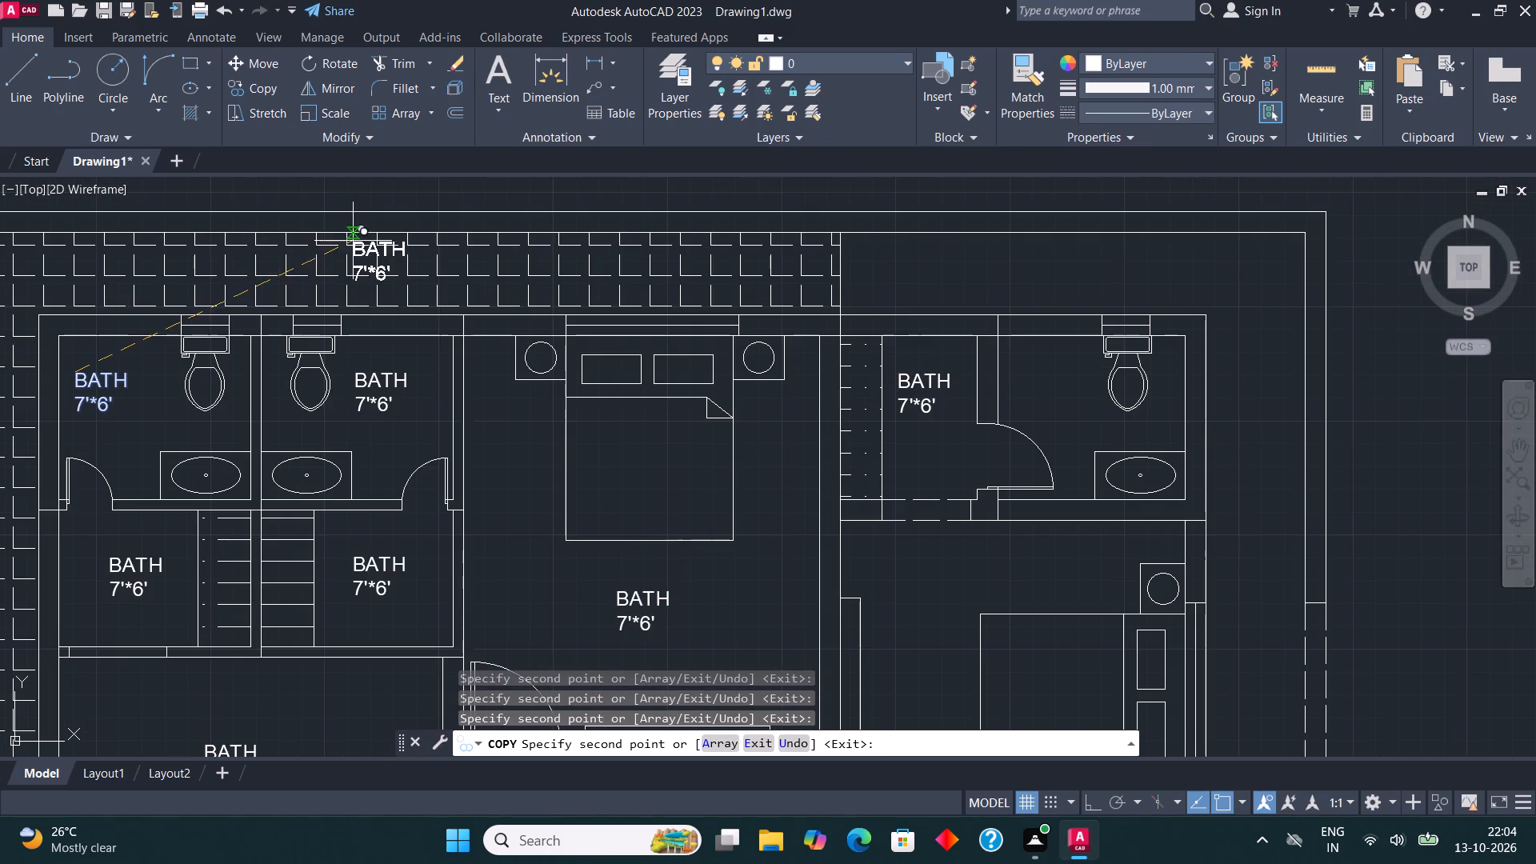
click(343, 258)
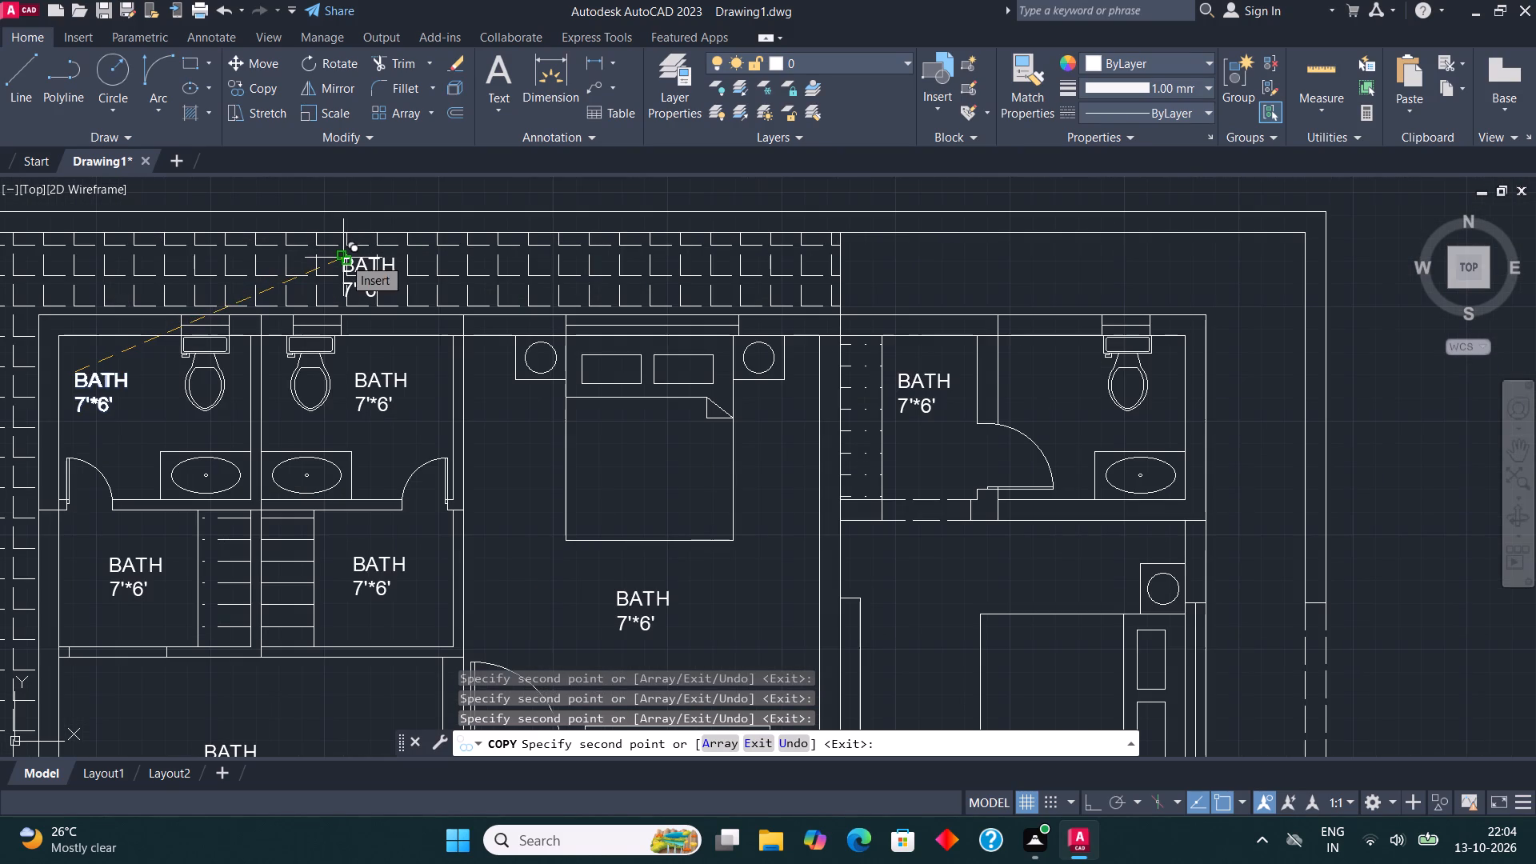
click(1030, 251)
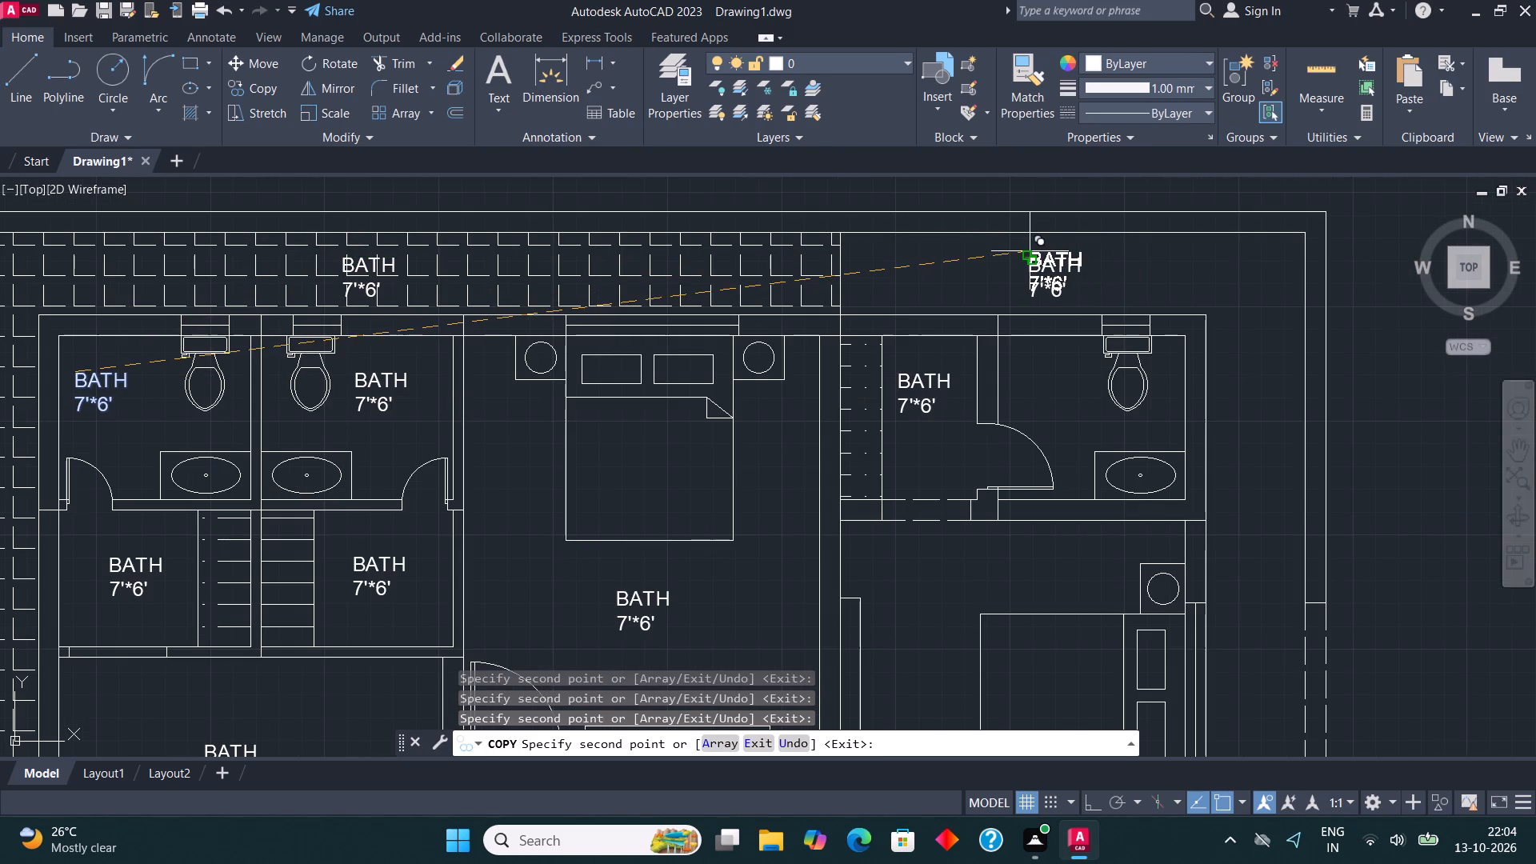
scroll(818, 241, down, 4)
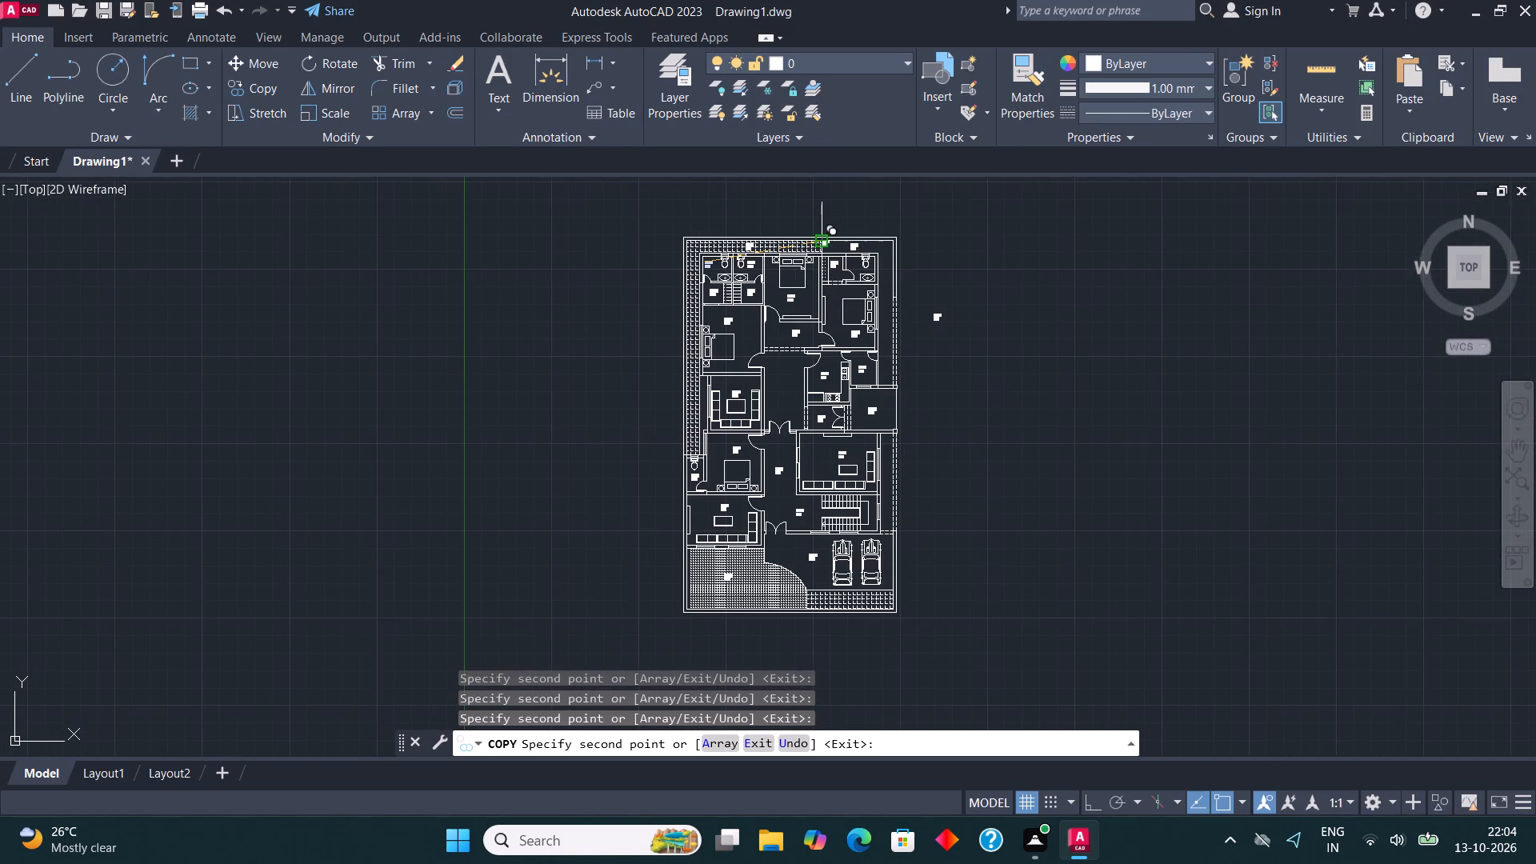
scroll(841, 575, up, 3)
middle_drag(802, 523, 727, 318)
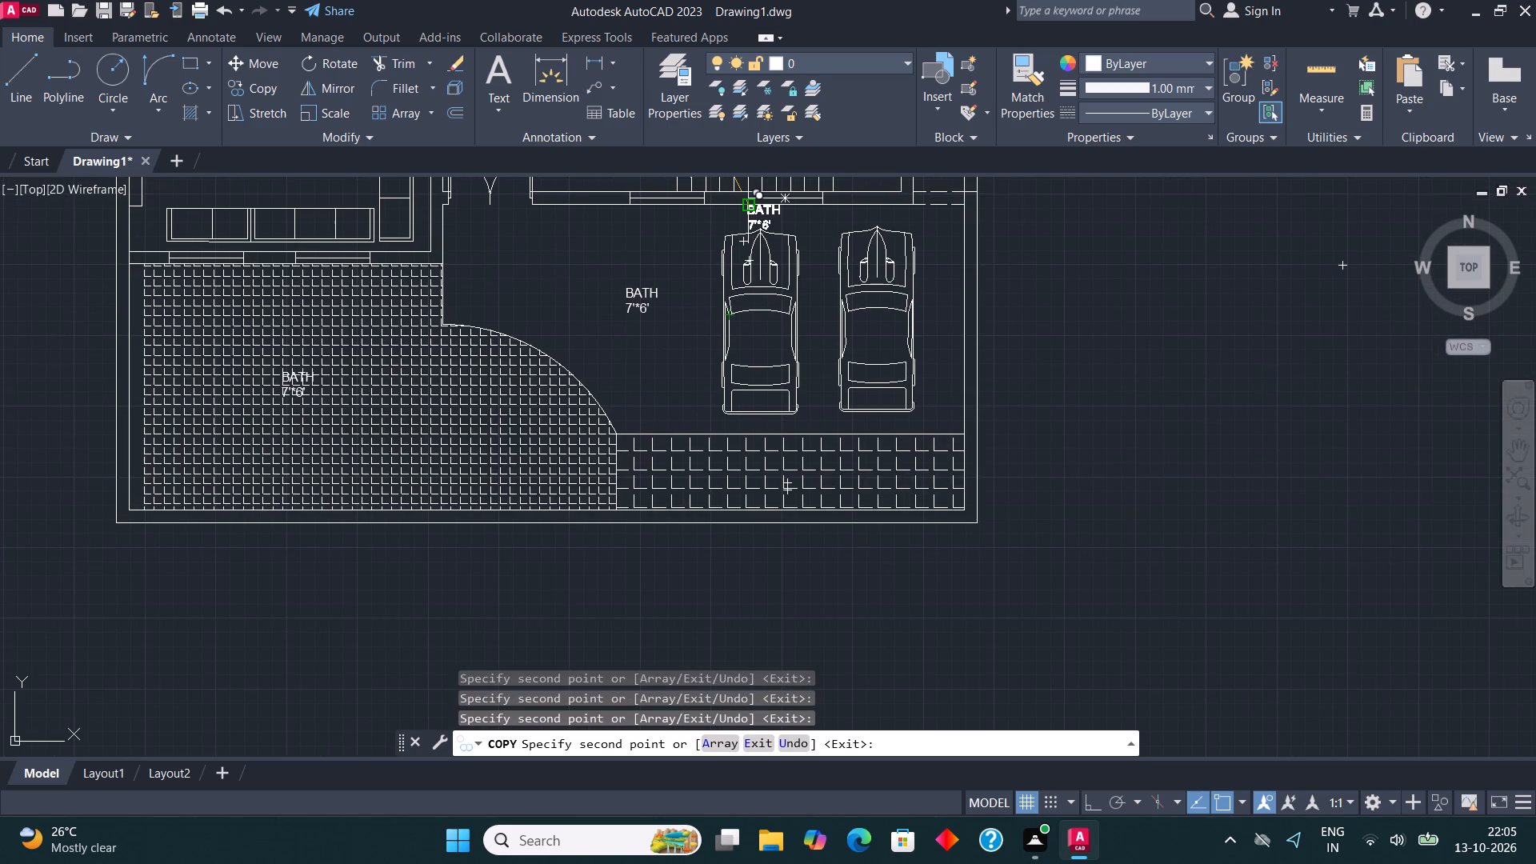
scroll(805, 469, up, 2)
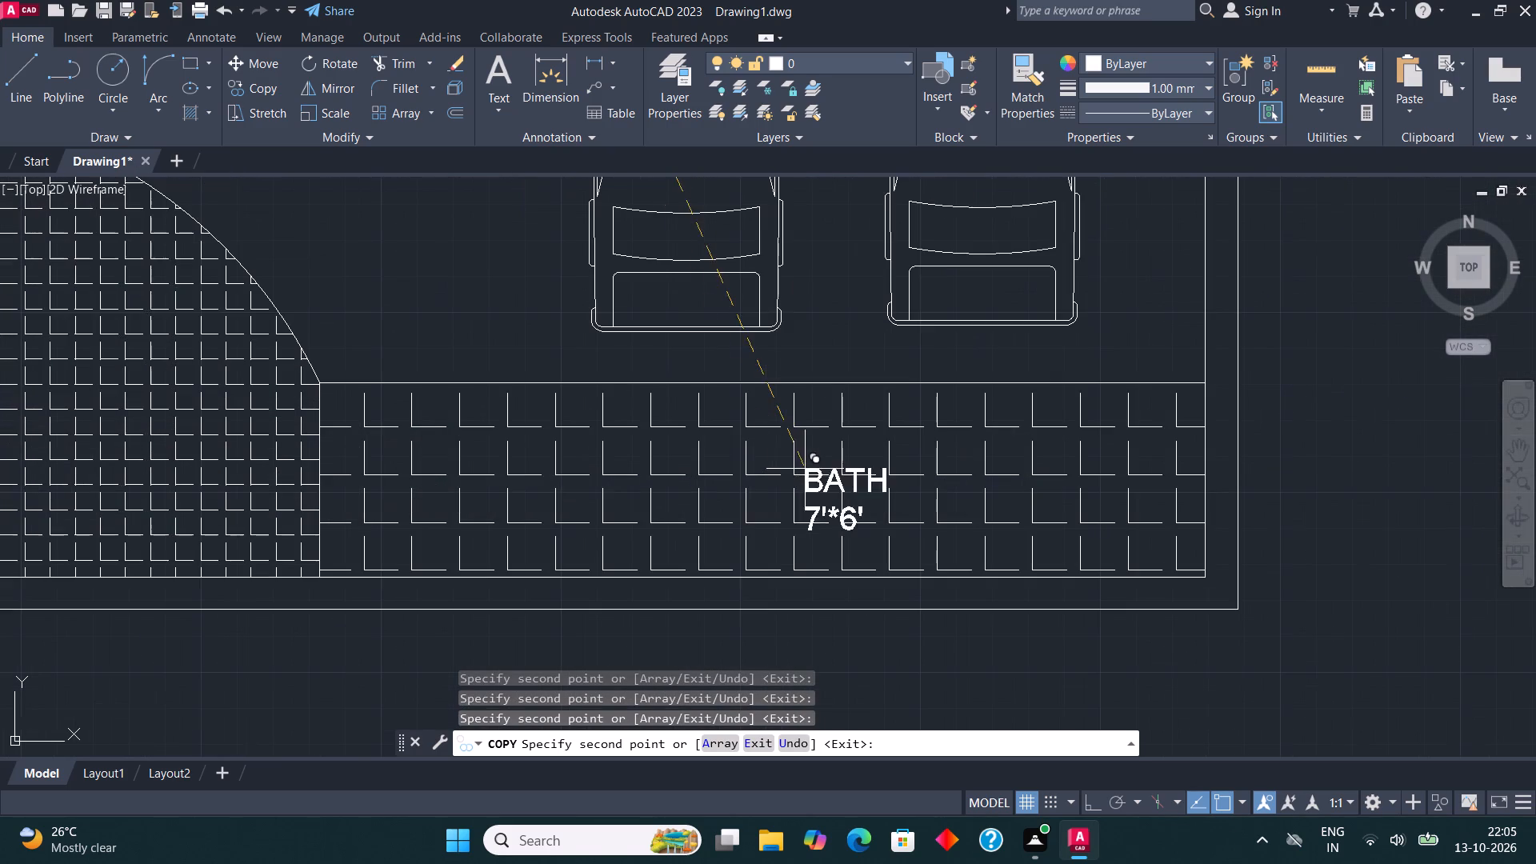
click(714, 451)
scroll(703, 442, down, 1)
key(Escape)
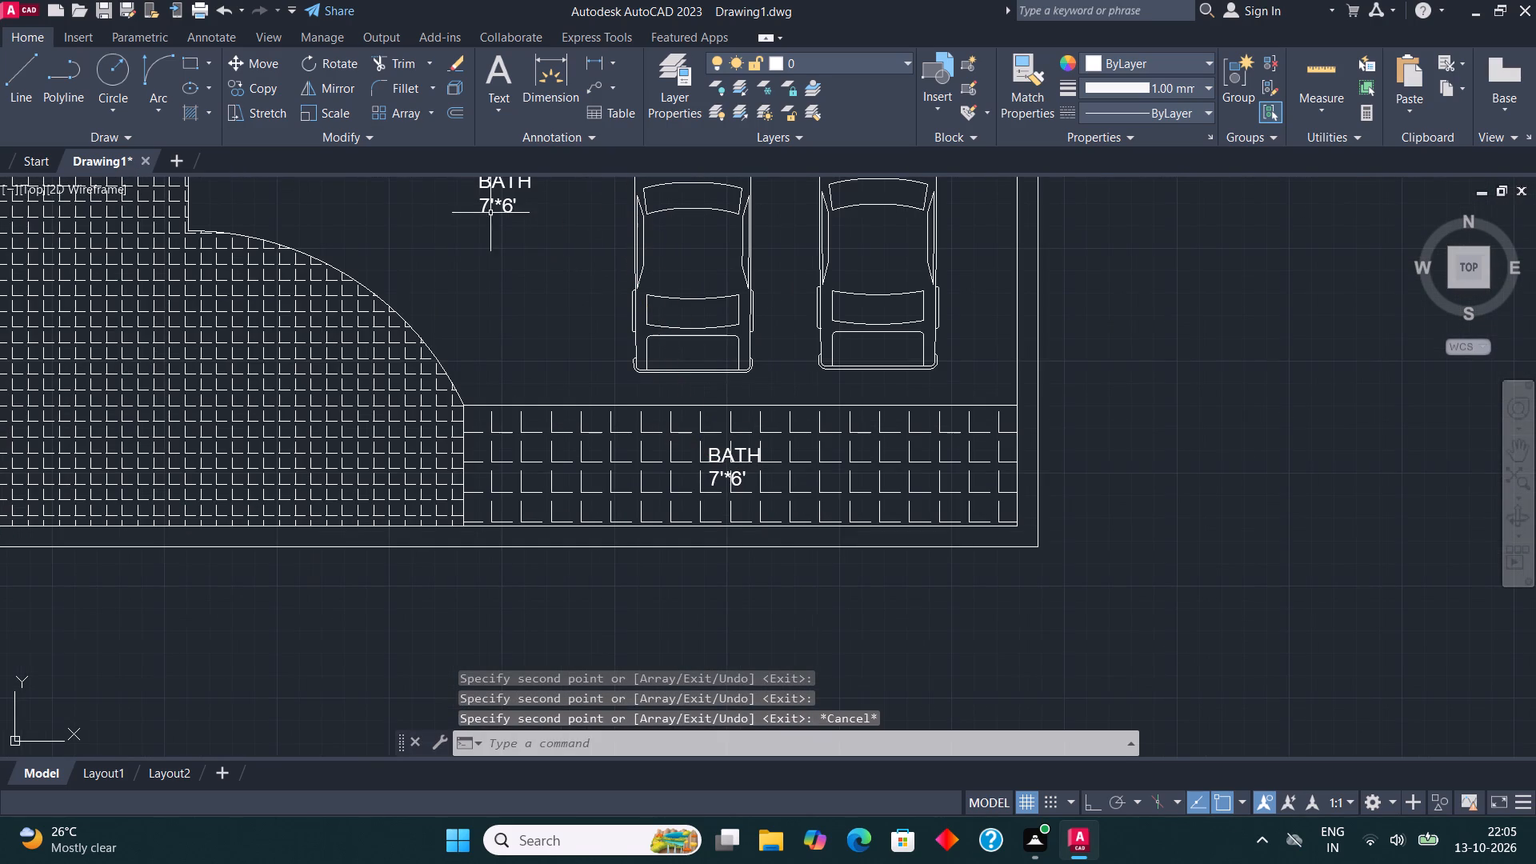
Draw a small rectangular gate post across the south boundary wall at the southwest corner of the paved strip.
click(190, 58)
middle_drag(365, 410, 422, 410)
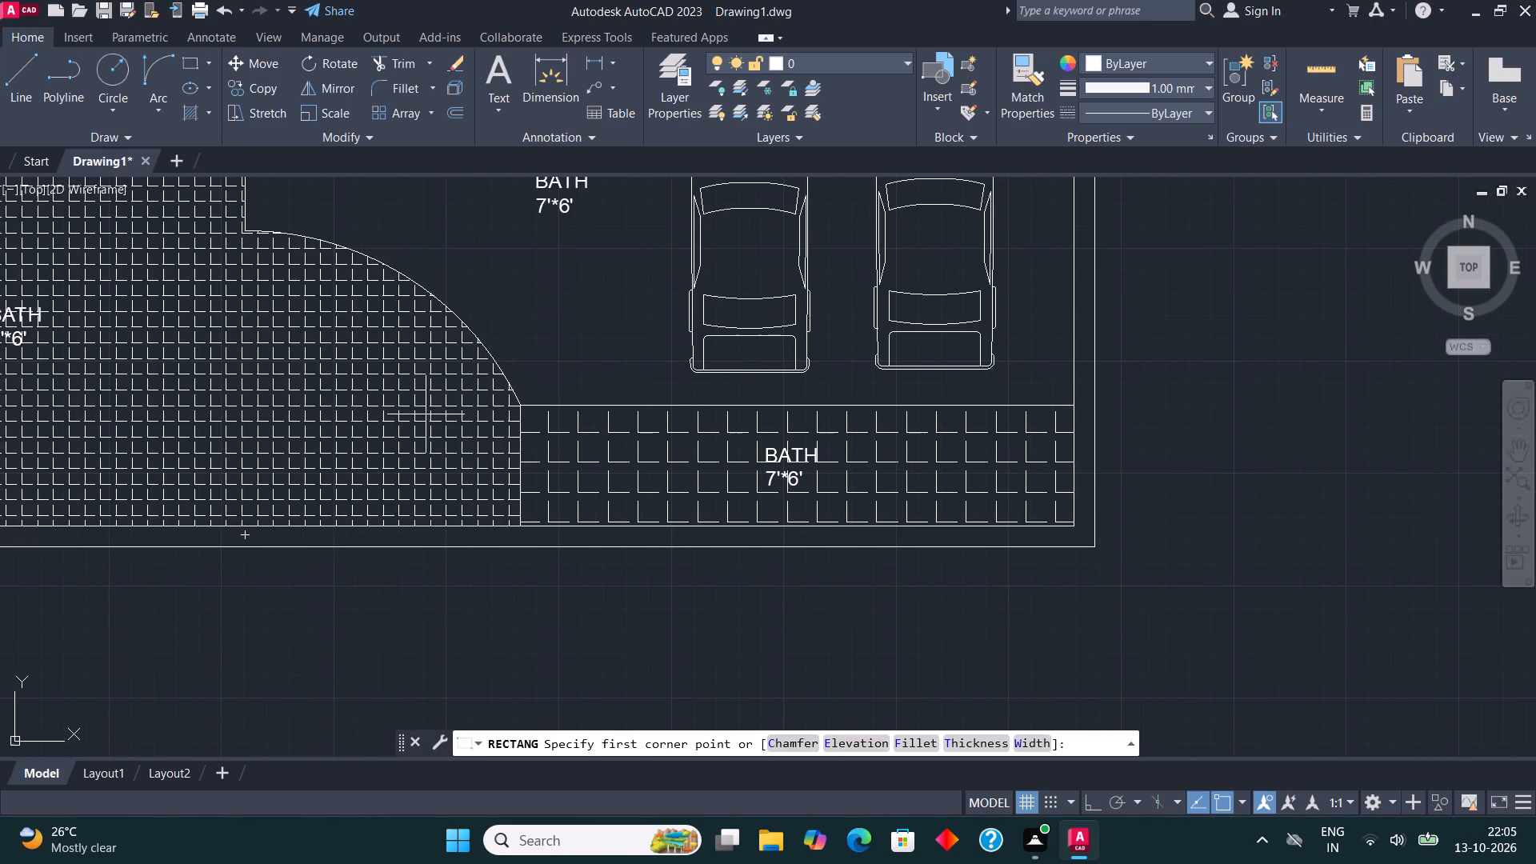
scroll(450, 518, up, 1)
click(558, 536)
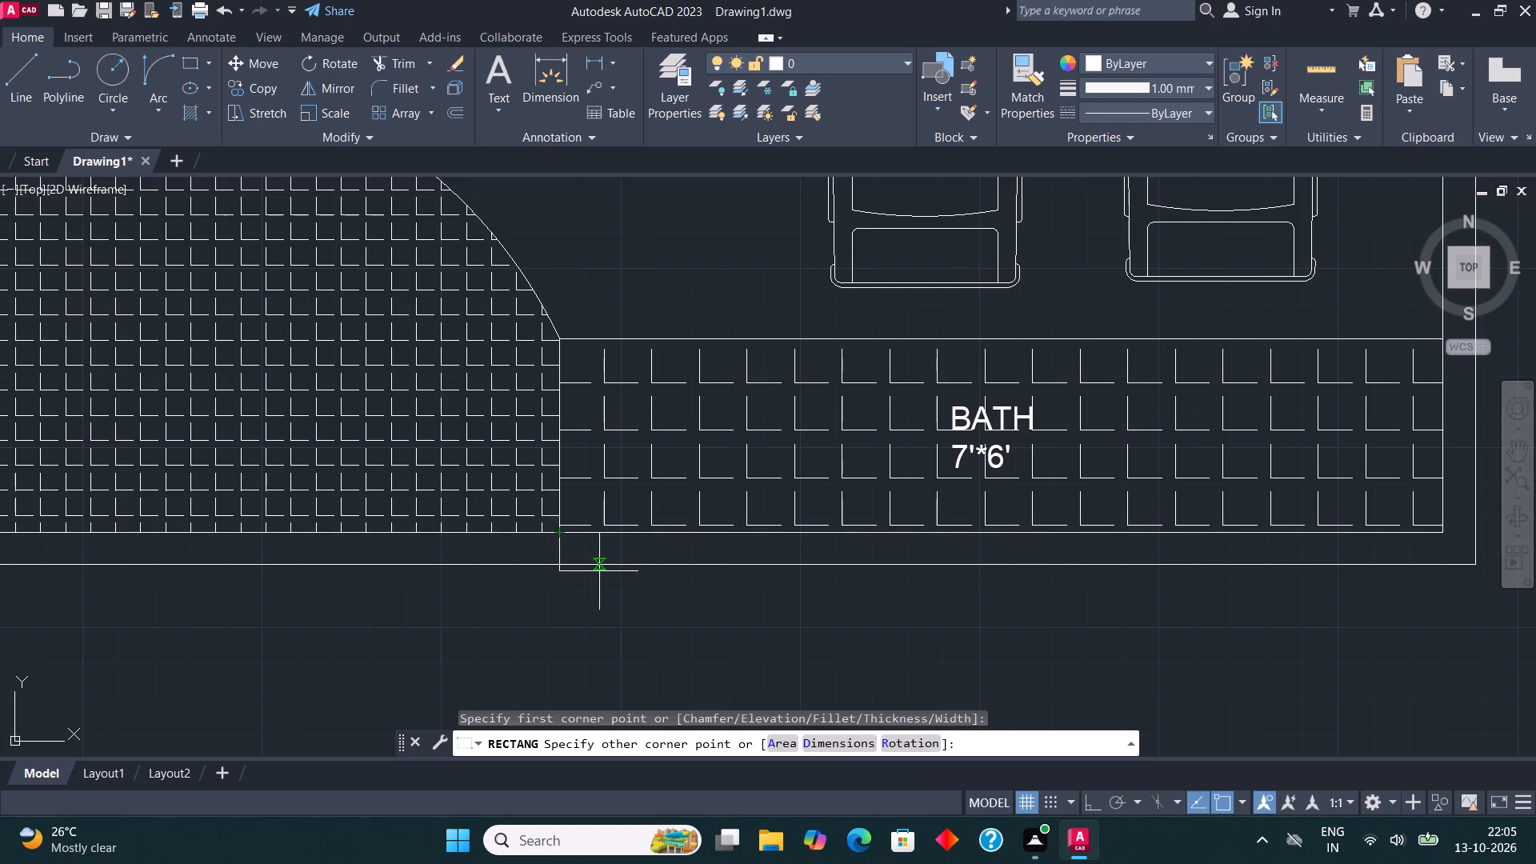
click(601, 573)
Stretch the gate post's south edge slightly beyond the outer boundary wall line.
middle_drag(680, 559, 666, 559)
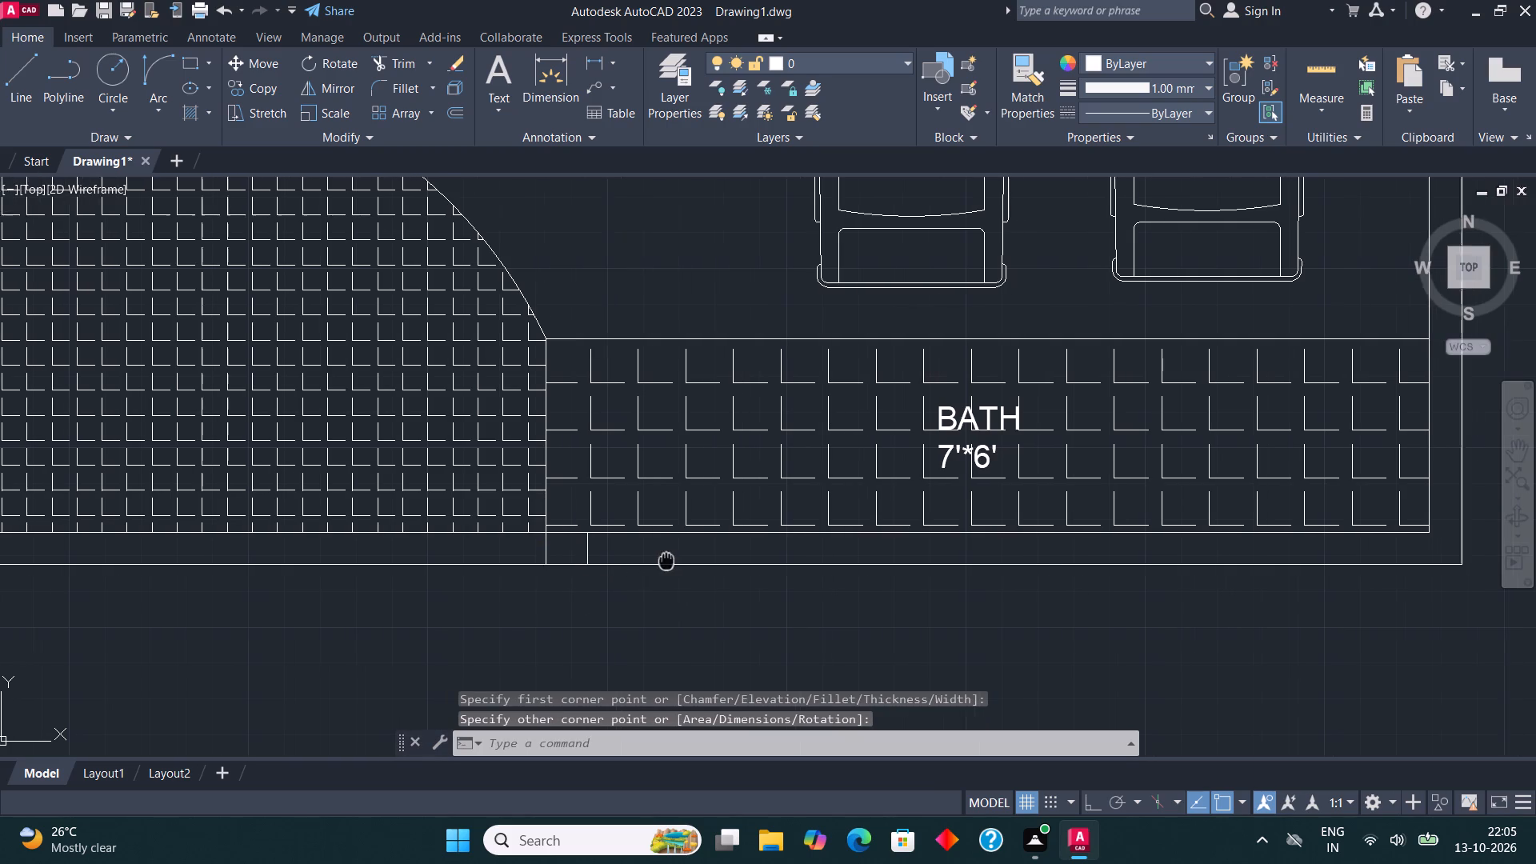
middle_drag(666, 559, 654, 559)
scroll(591, 558, up, 2)
click(569, 542)
click(487, 538)
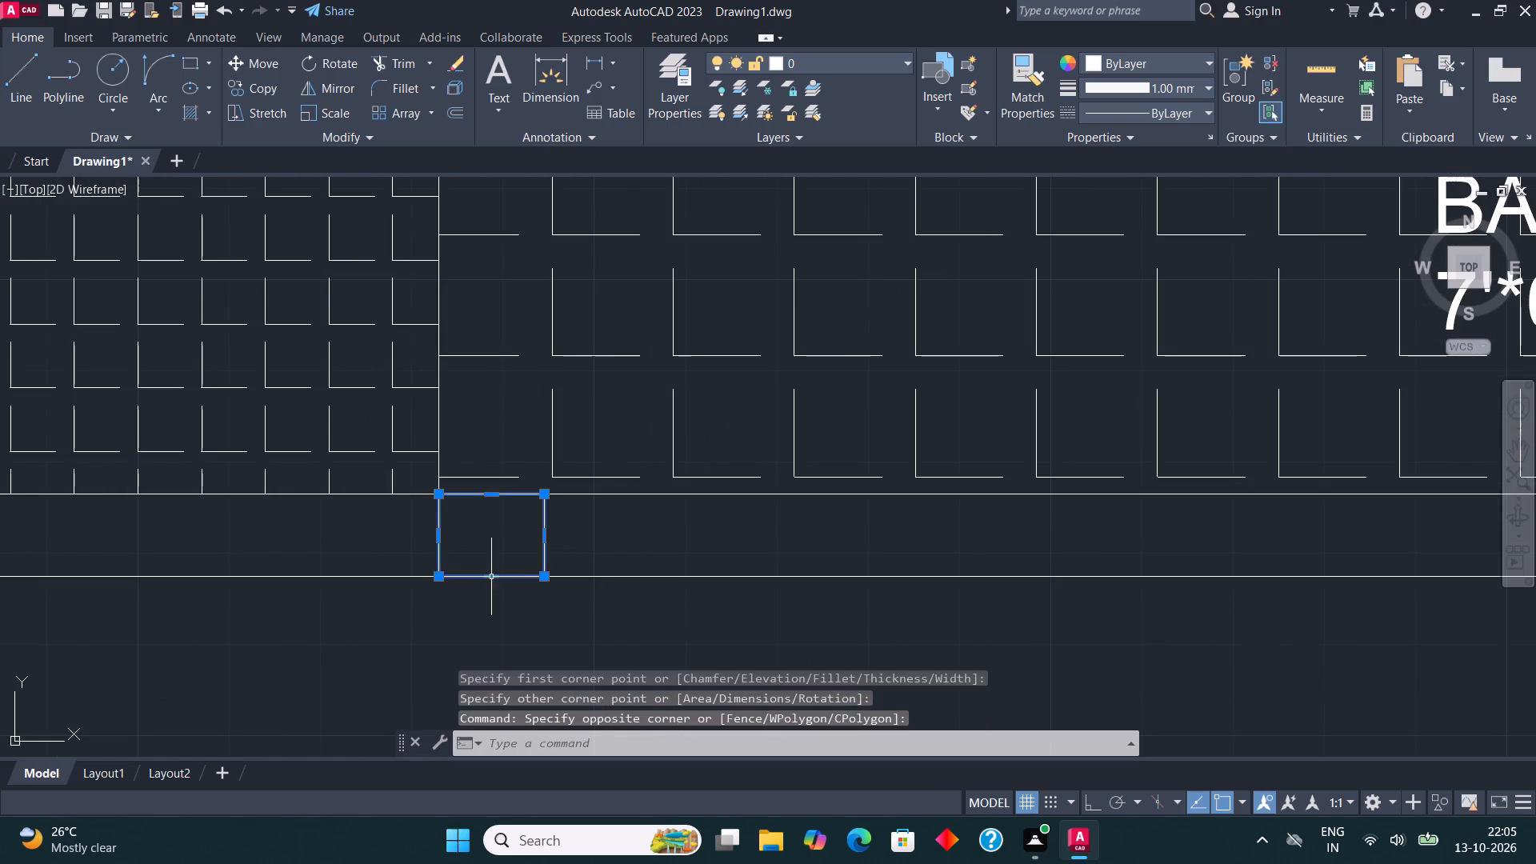
click(491, 580)
click(490, 591)
key(Escape)
Copy the gate post along the south wall to a nearby spot farther east and near the wall's east end.
click(447, 548)
click(429, 542)
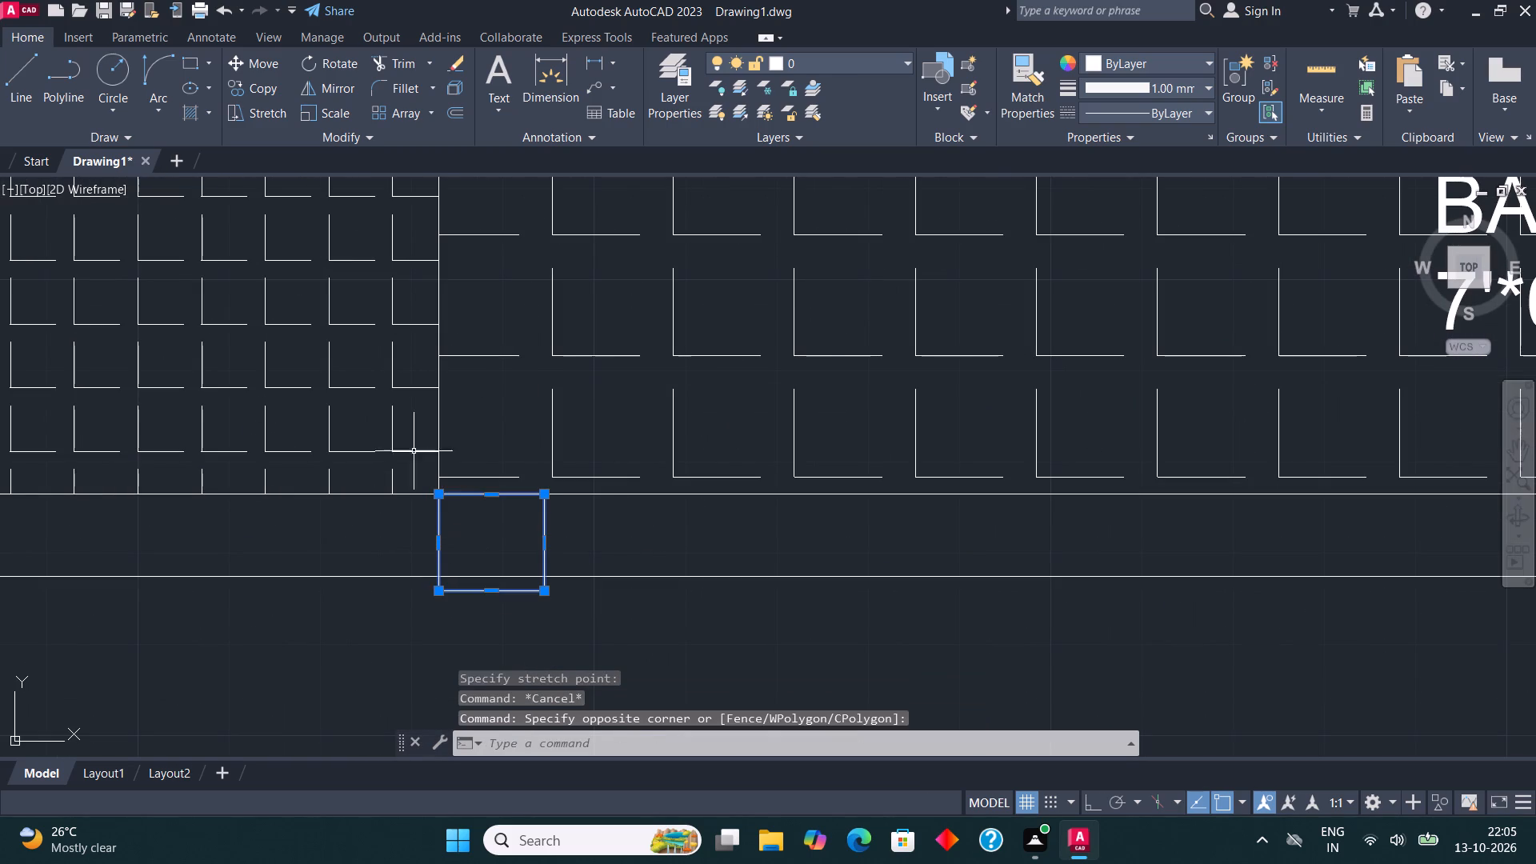
click(256, 86)
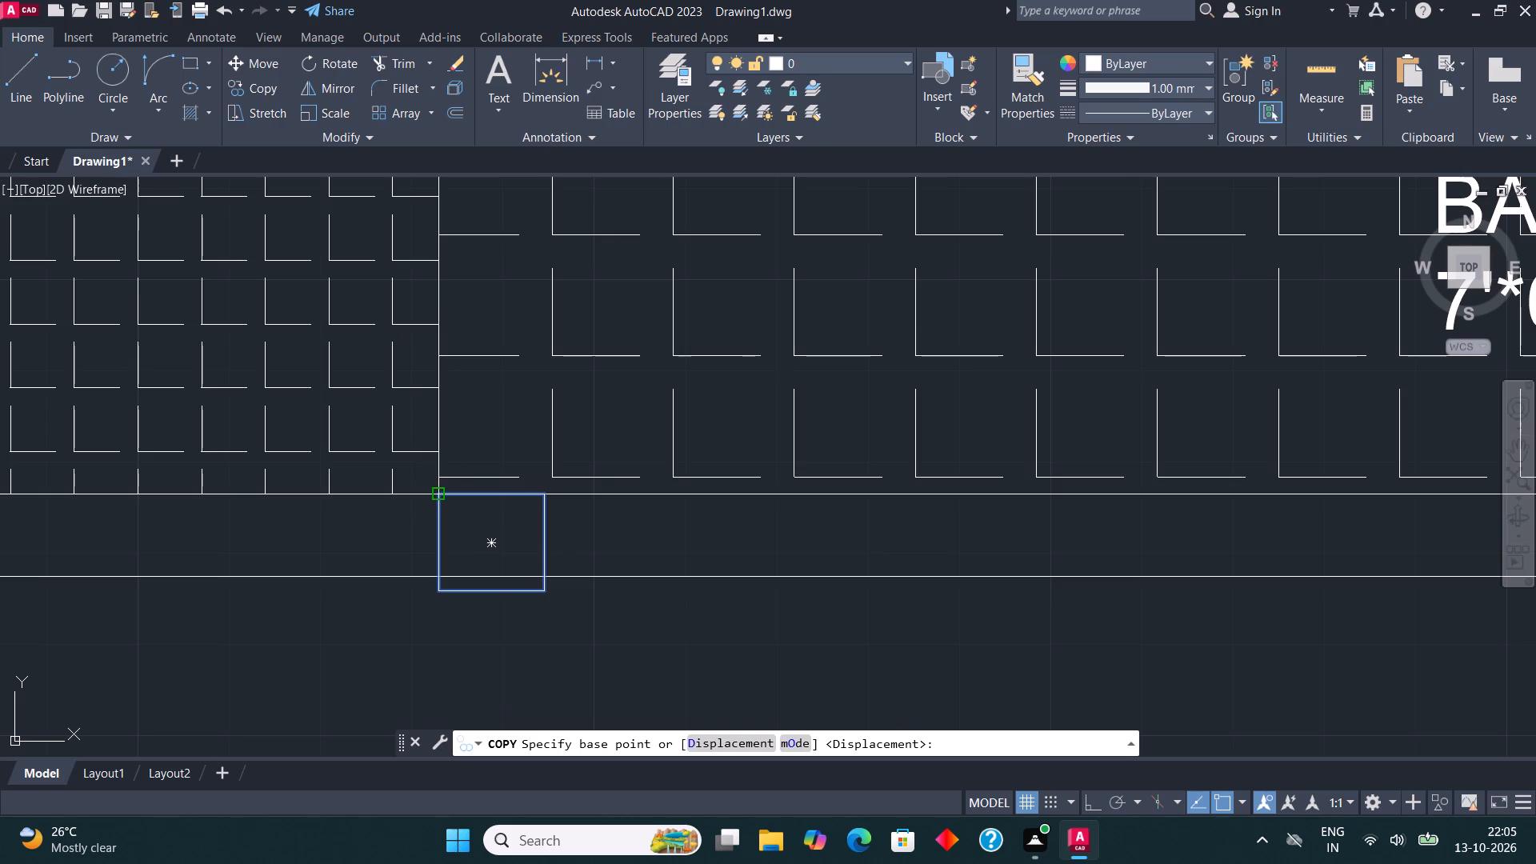
click(435, 490)
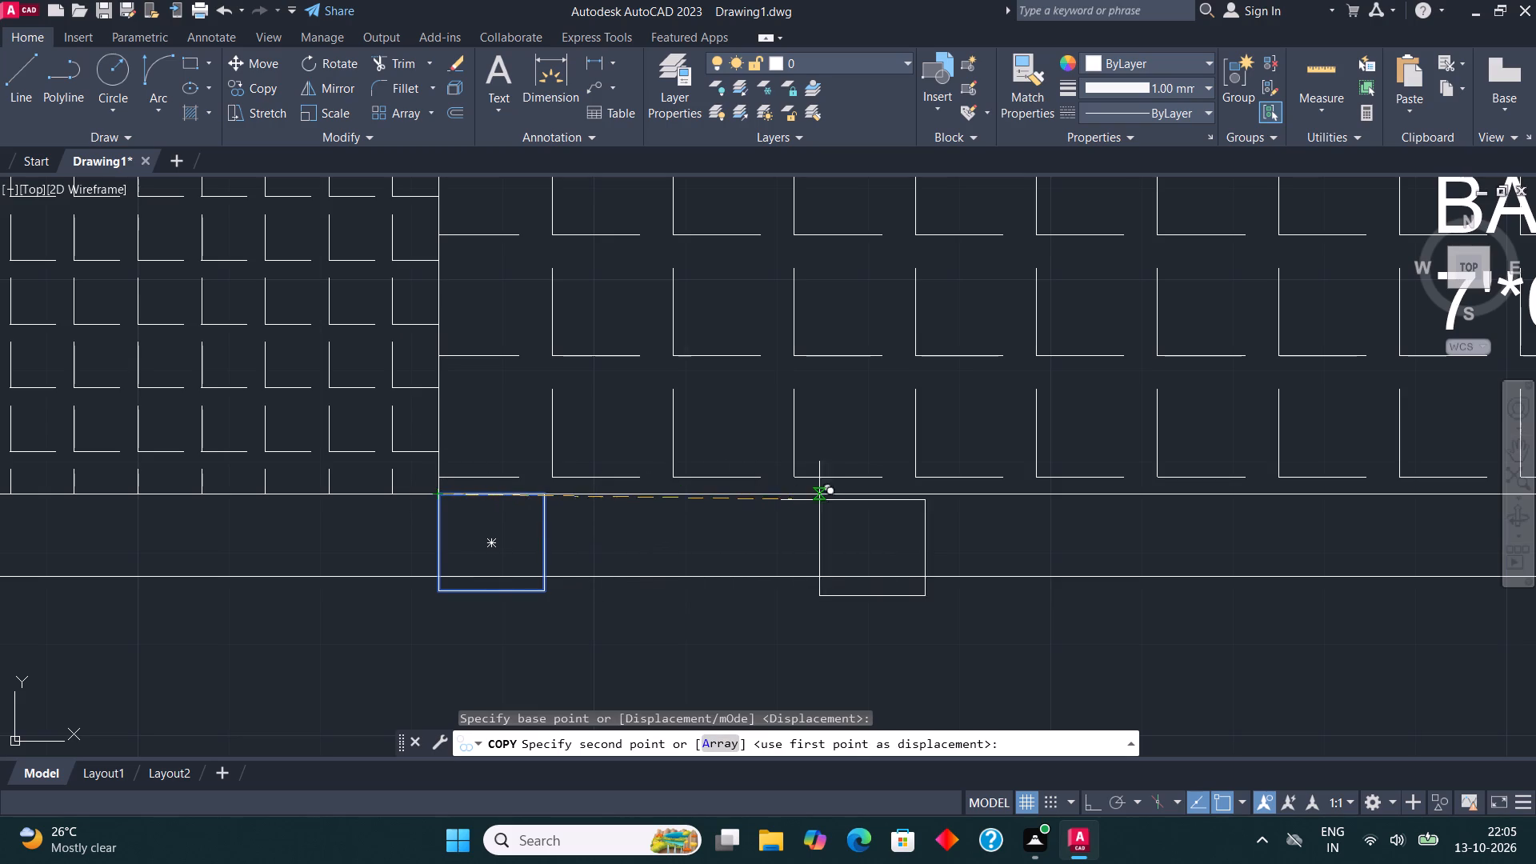
click(898, 494)
scroll(431, 438, down, 2)
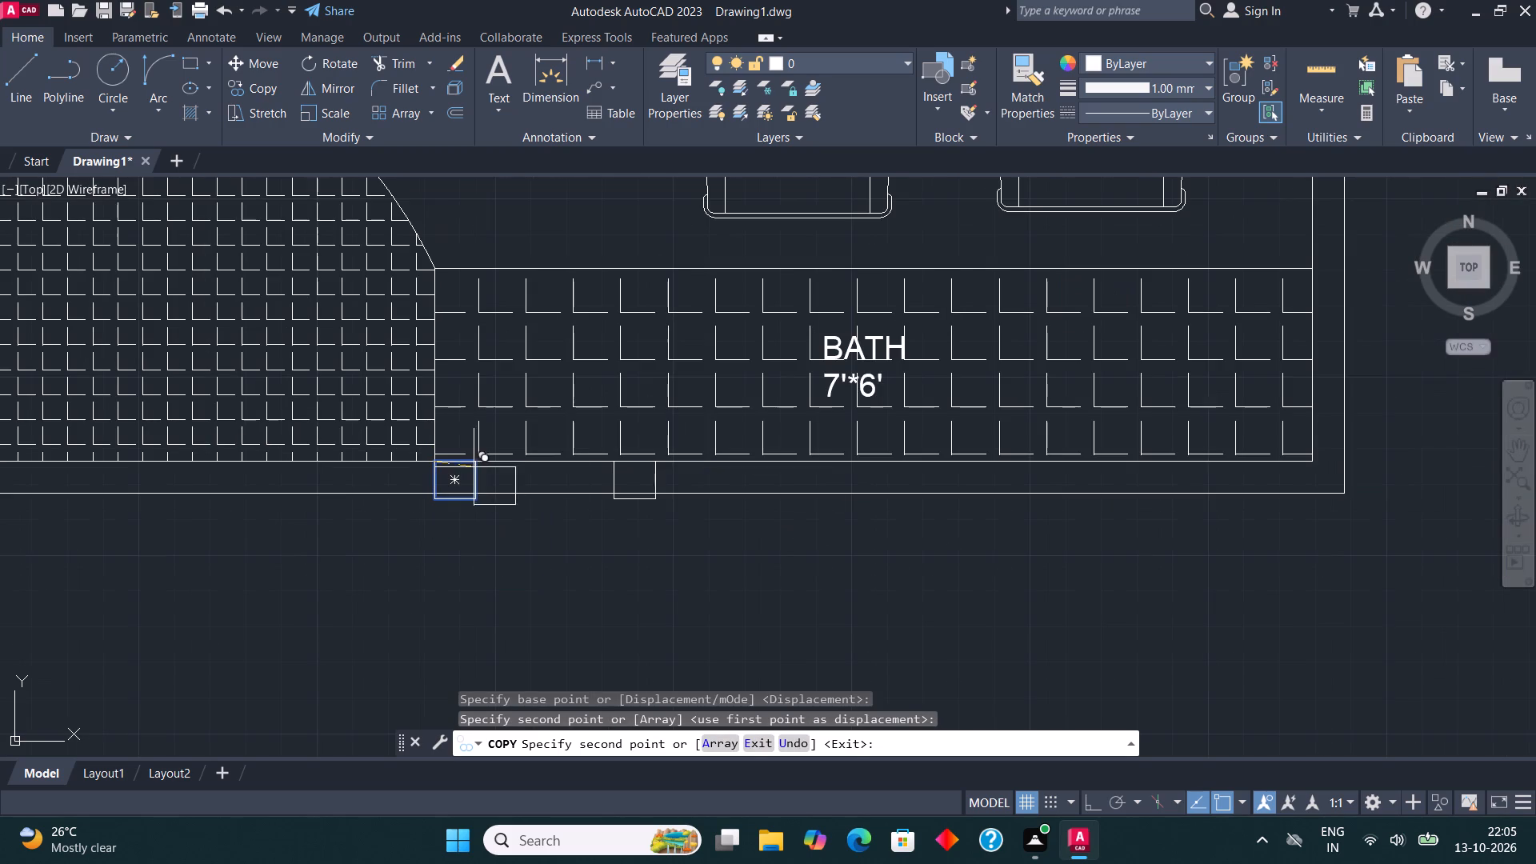
click(1261, 465)
key(Escape)
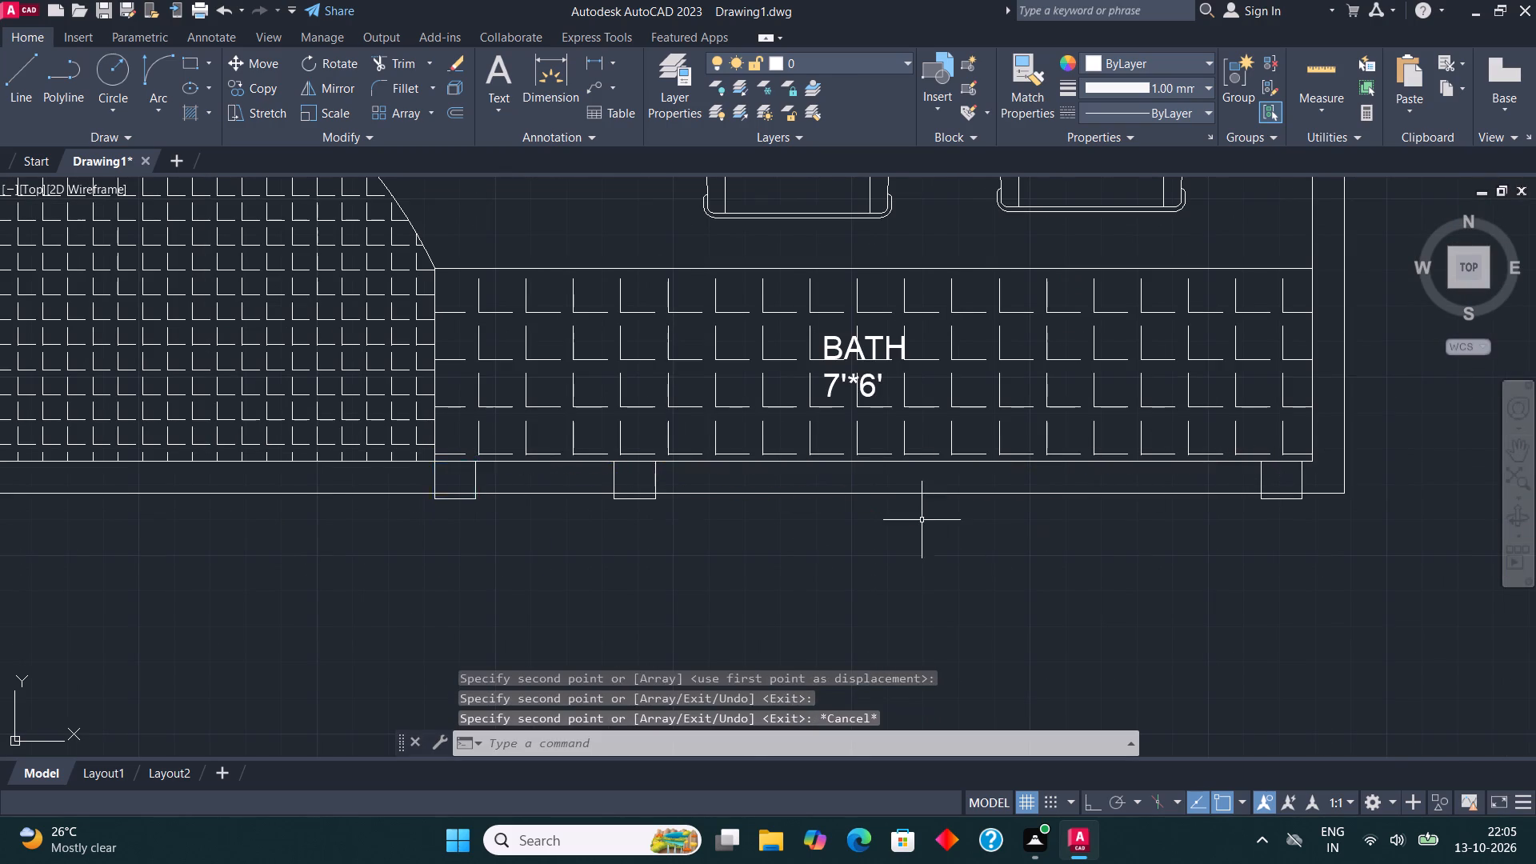
Replace the BATH label text in the paved strip south of the cars with DRIVE WAY.
scroll(919, 525, down, 2)
middle_drag(908, 489, 889, 493)
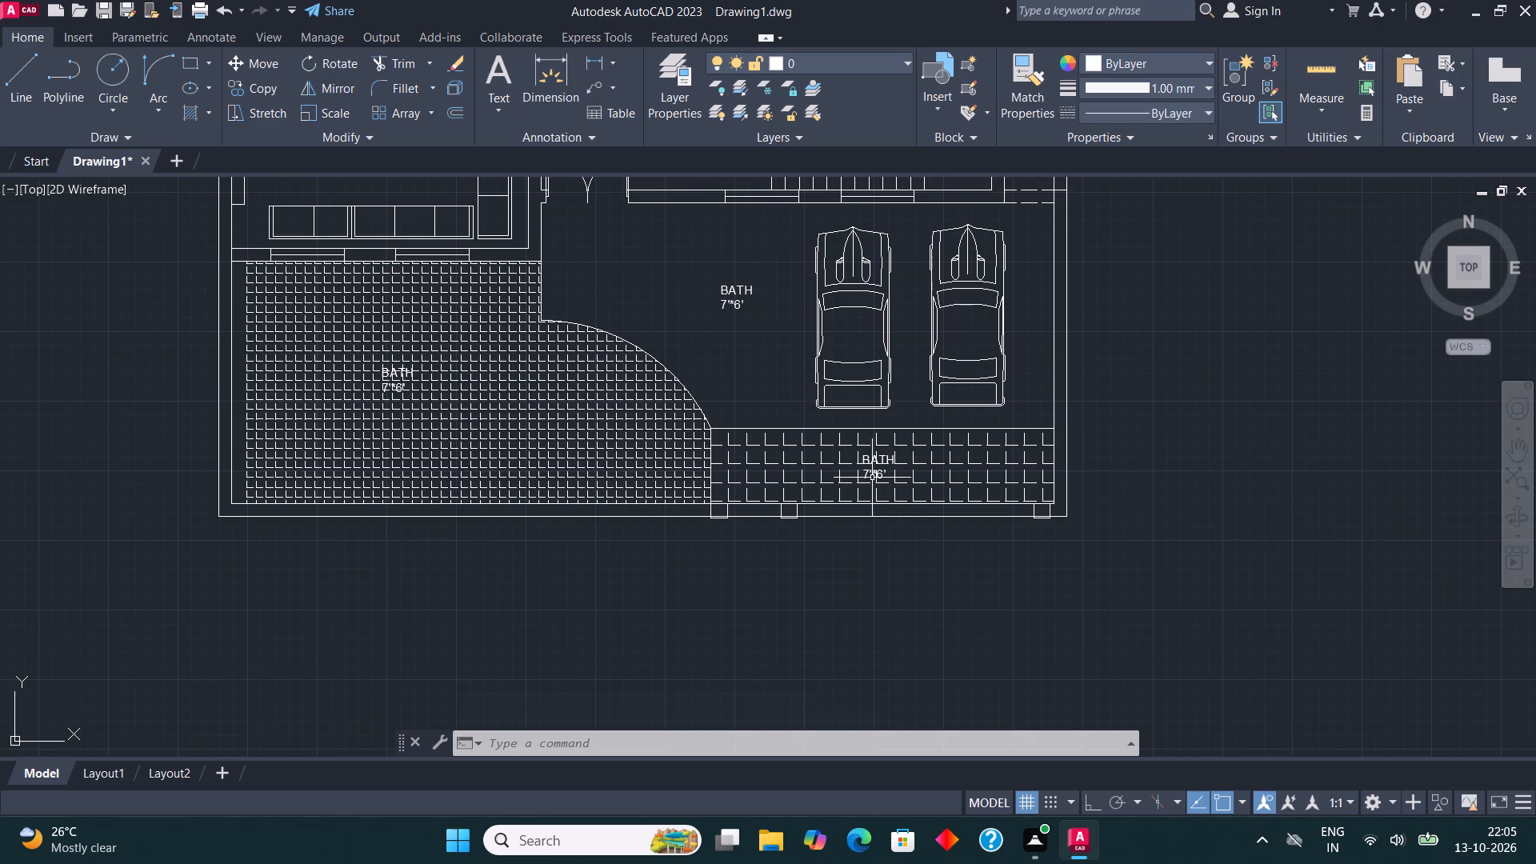
middle_drag(898, 414, 863, 428)
scroll(855, 478, up, 2)
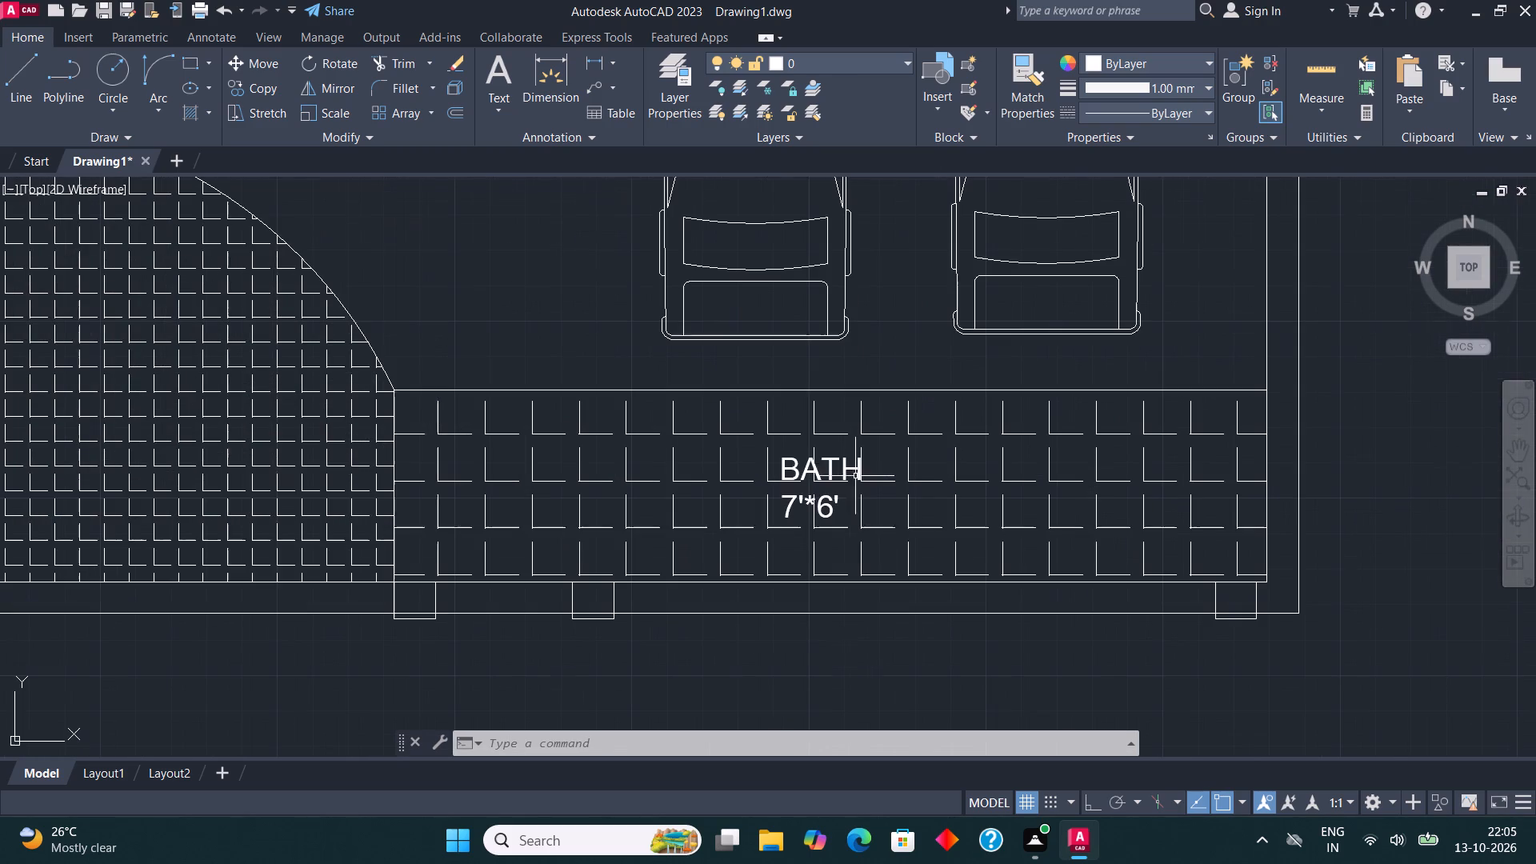
click(831, 466)
right_click(831, 466)
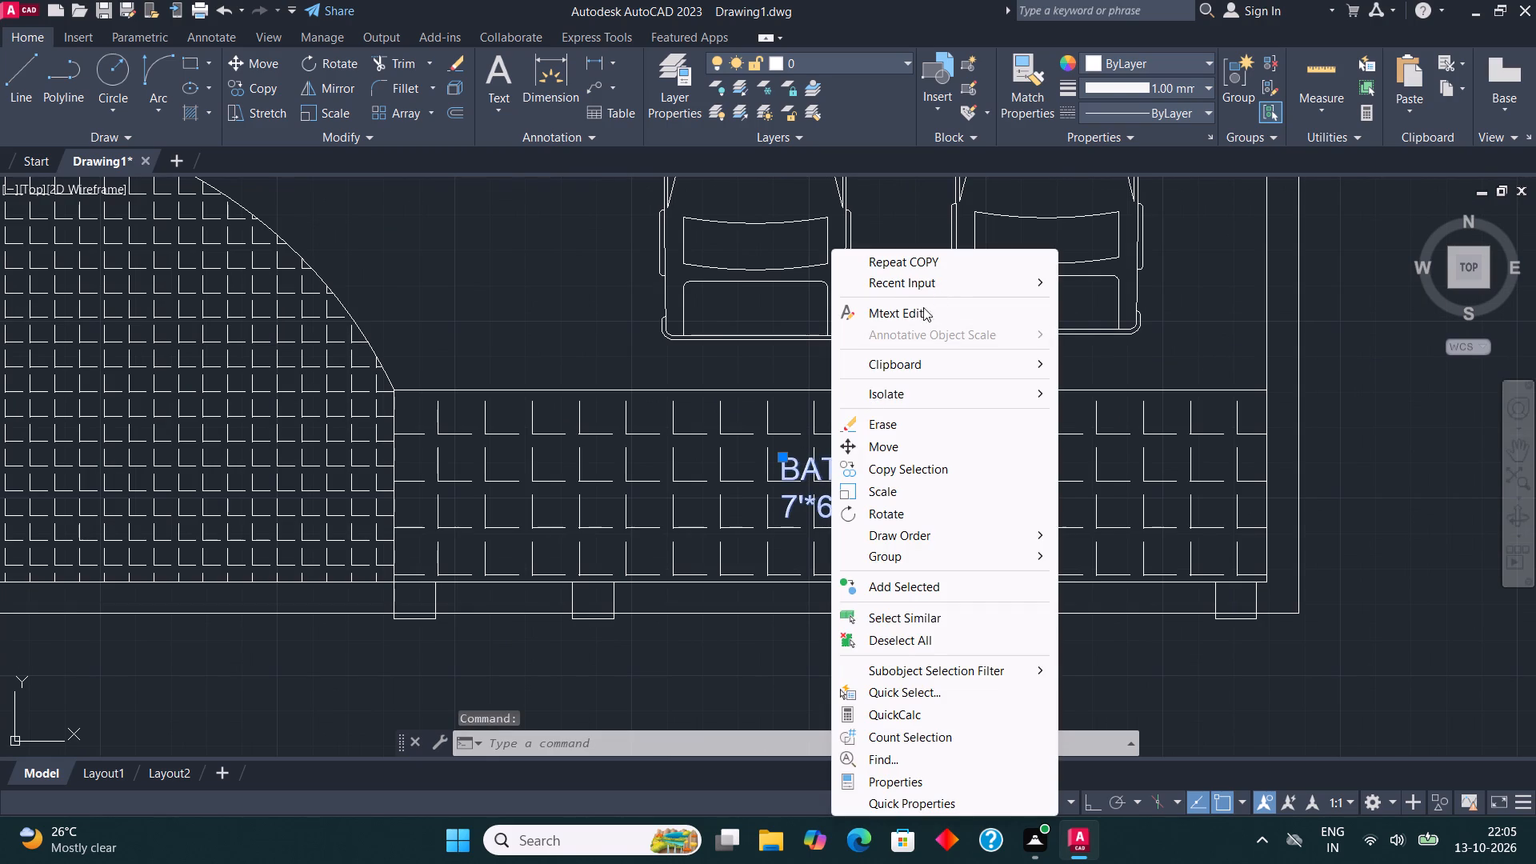
click(917, 314)
click(845, 511)
key(BackSpace)
key(BackSpace)
key(BackSpace)
key(BackSpace)
key(BackSpace)
key(BackSpace)
key(BackSpace)
key(BackSpace)
key(BackSpace)
key(BackSpace)
key(BackSpace)
key(BackSpace)
key(BackSpace)
key(BackSpace)
key(BackSpace)
key(BackSpace)
key(BackSpace)
key(BackSpace)
key(BackSpace)
key(BackSpace)
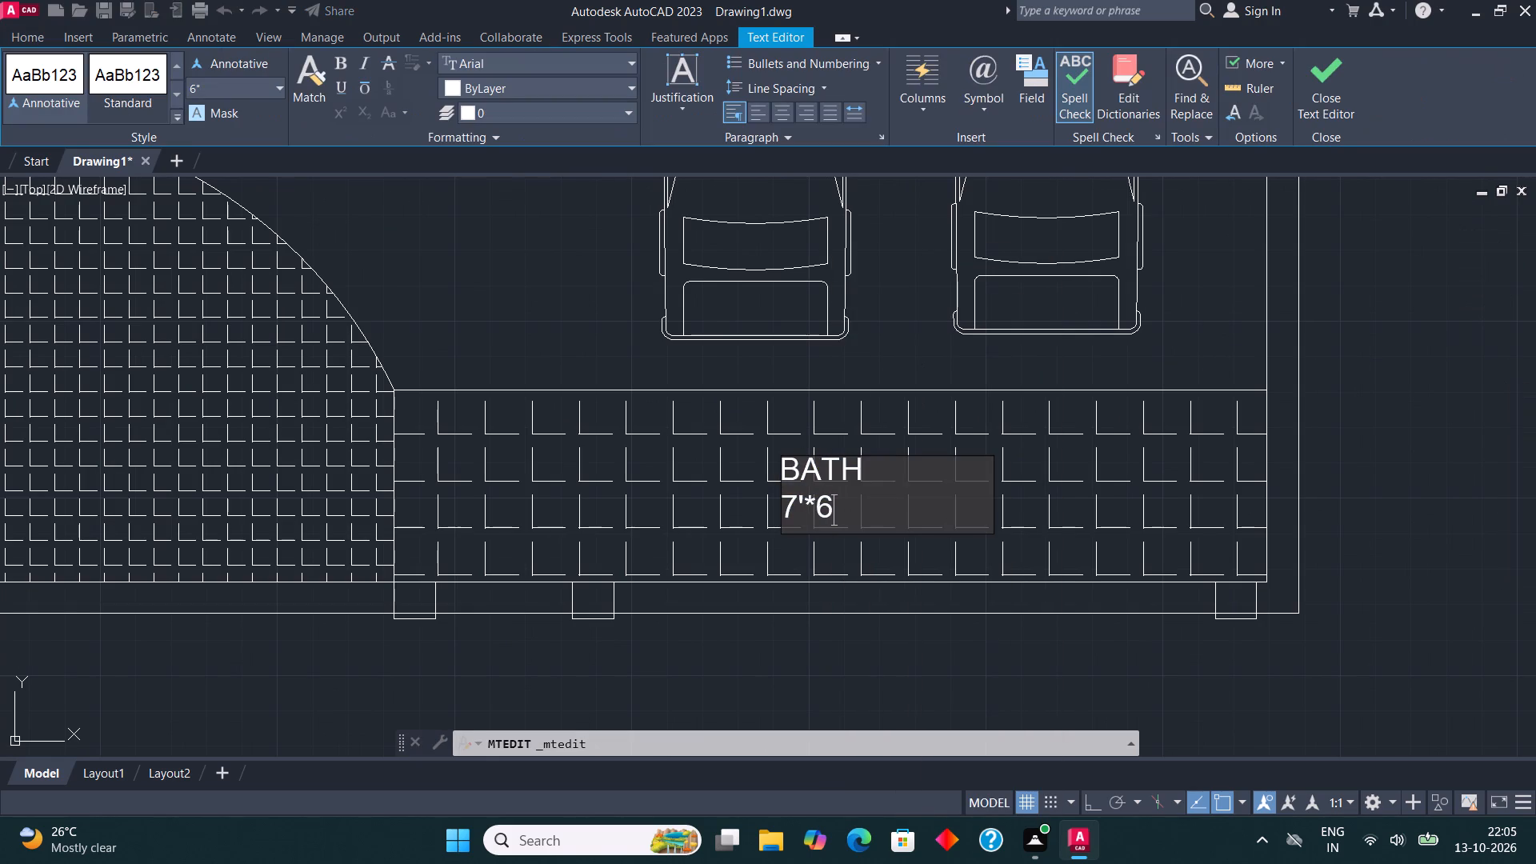
text(DRIVE WAY)
click(1323, 77)
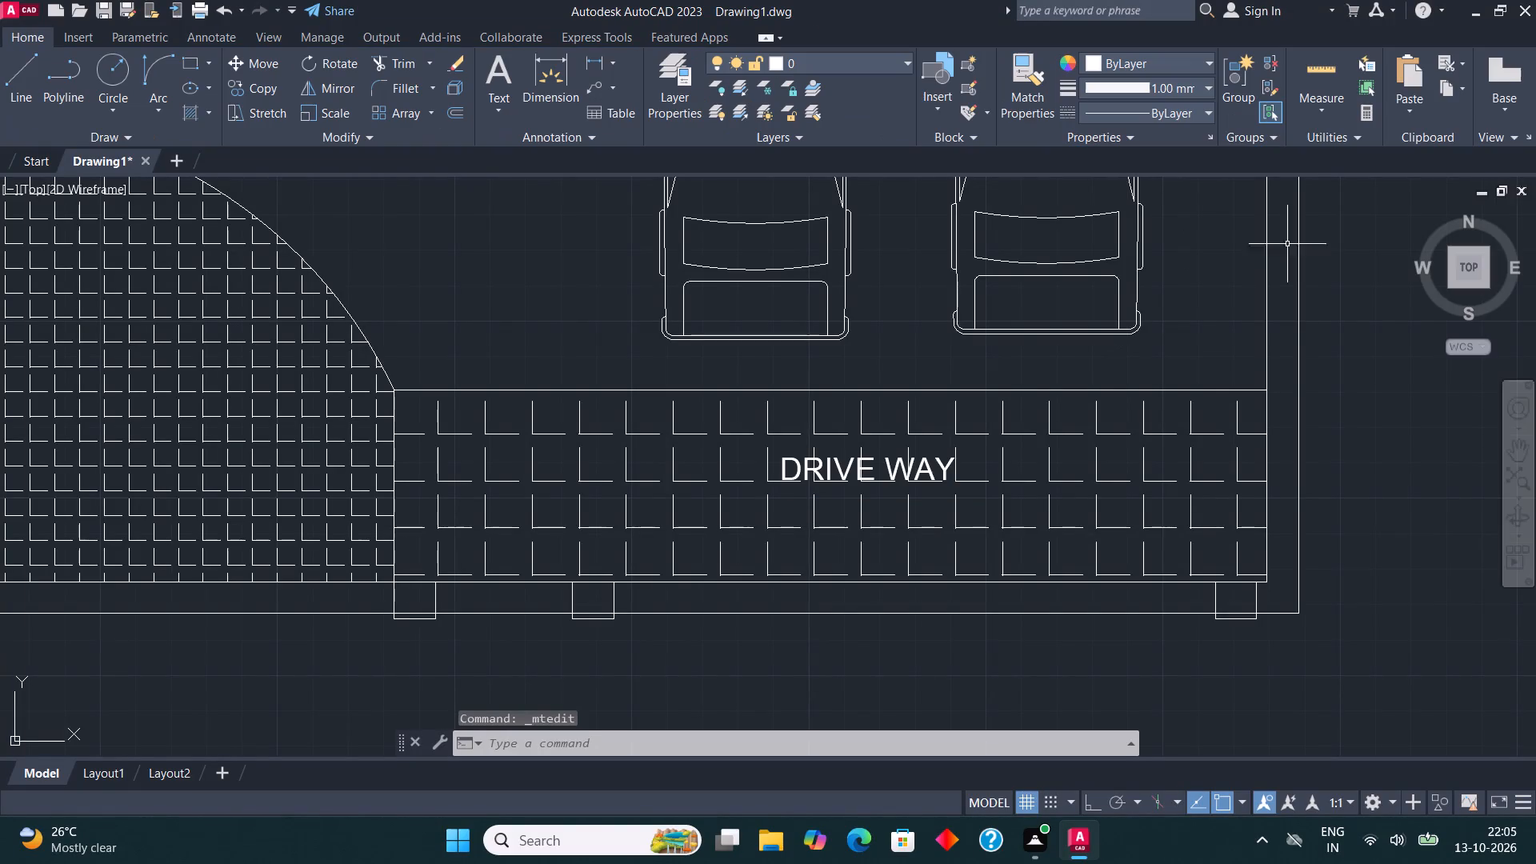
Trim the inner south wall line between the gate posts and the outer wall line inside all three posts.
middle_drag(1161, 419, 1027, 399)
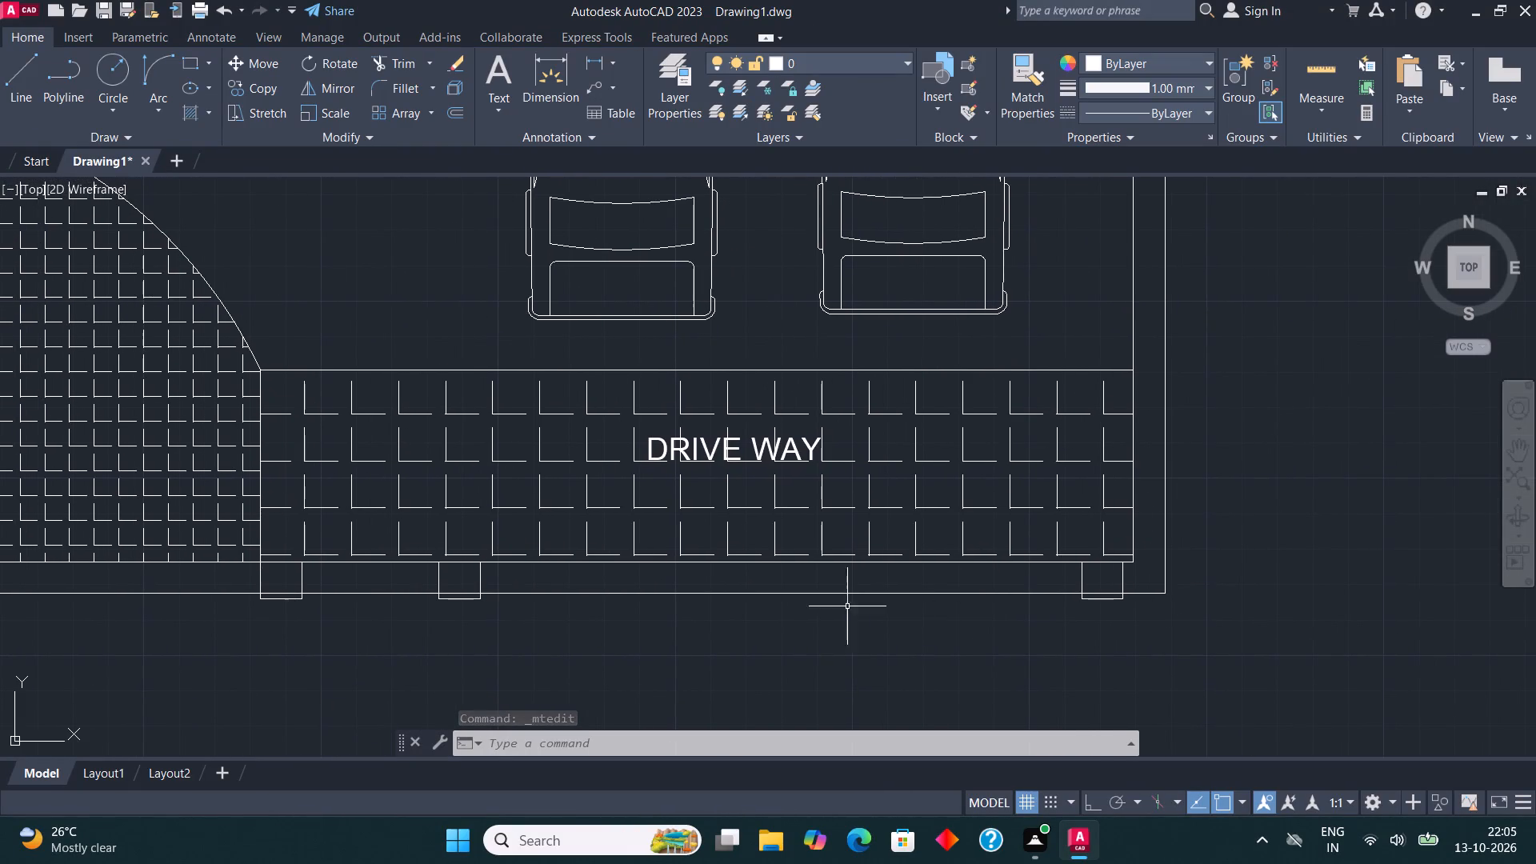
click(406, 66)
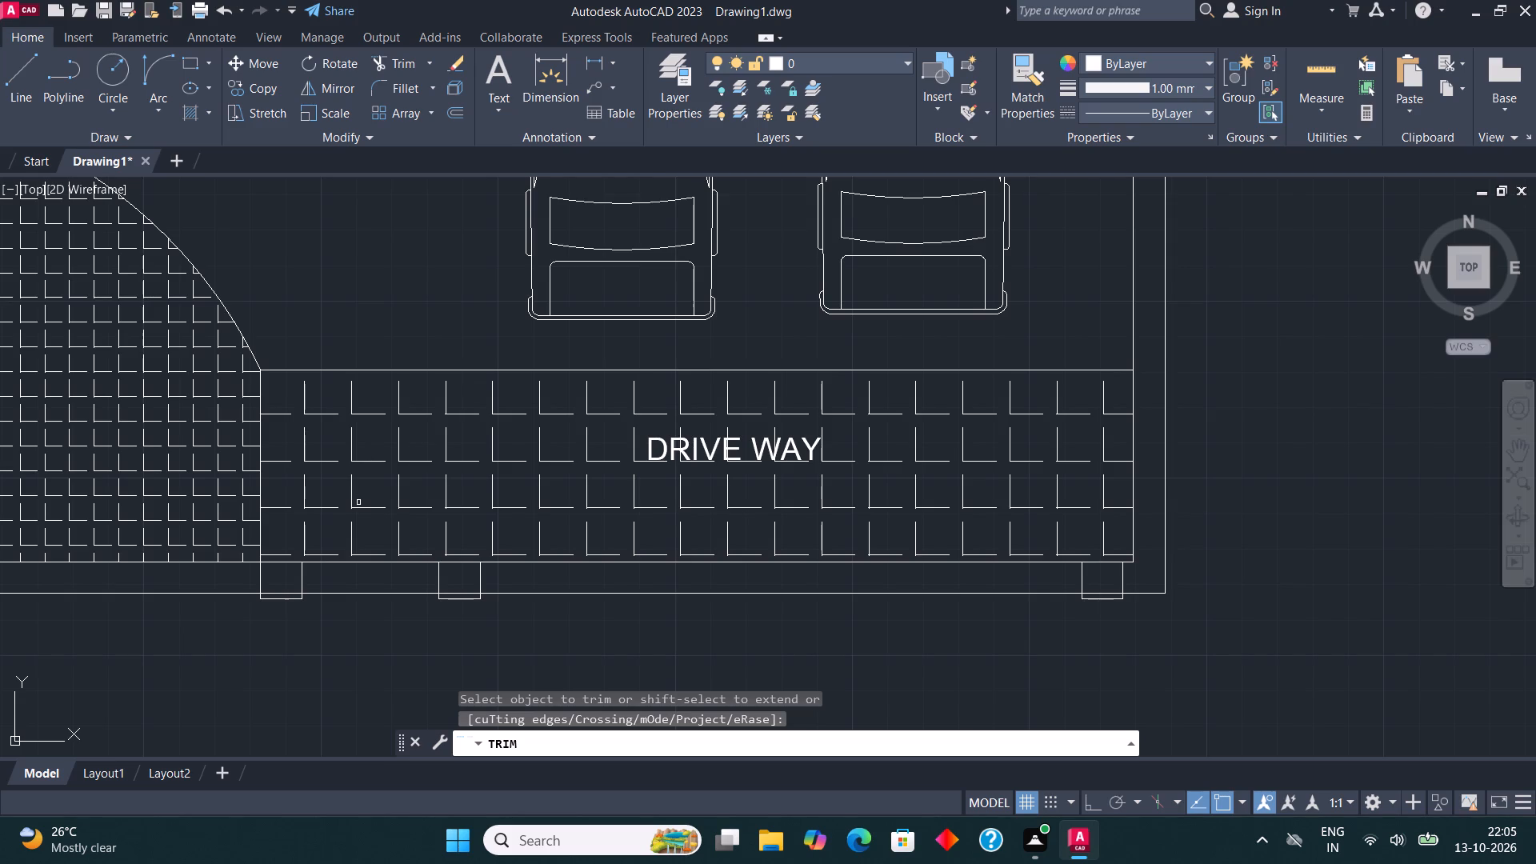
click(381, 564)
click(525, 563)
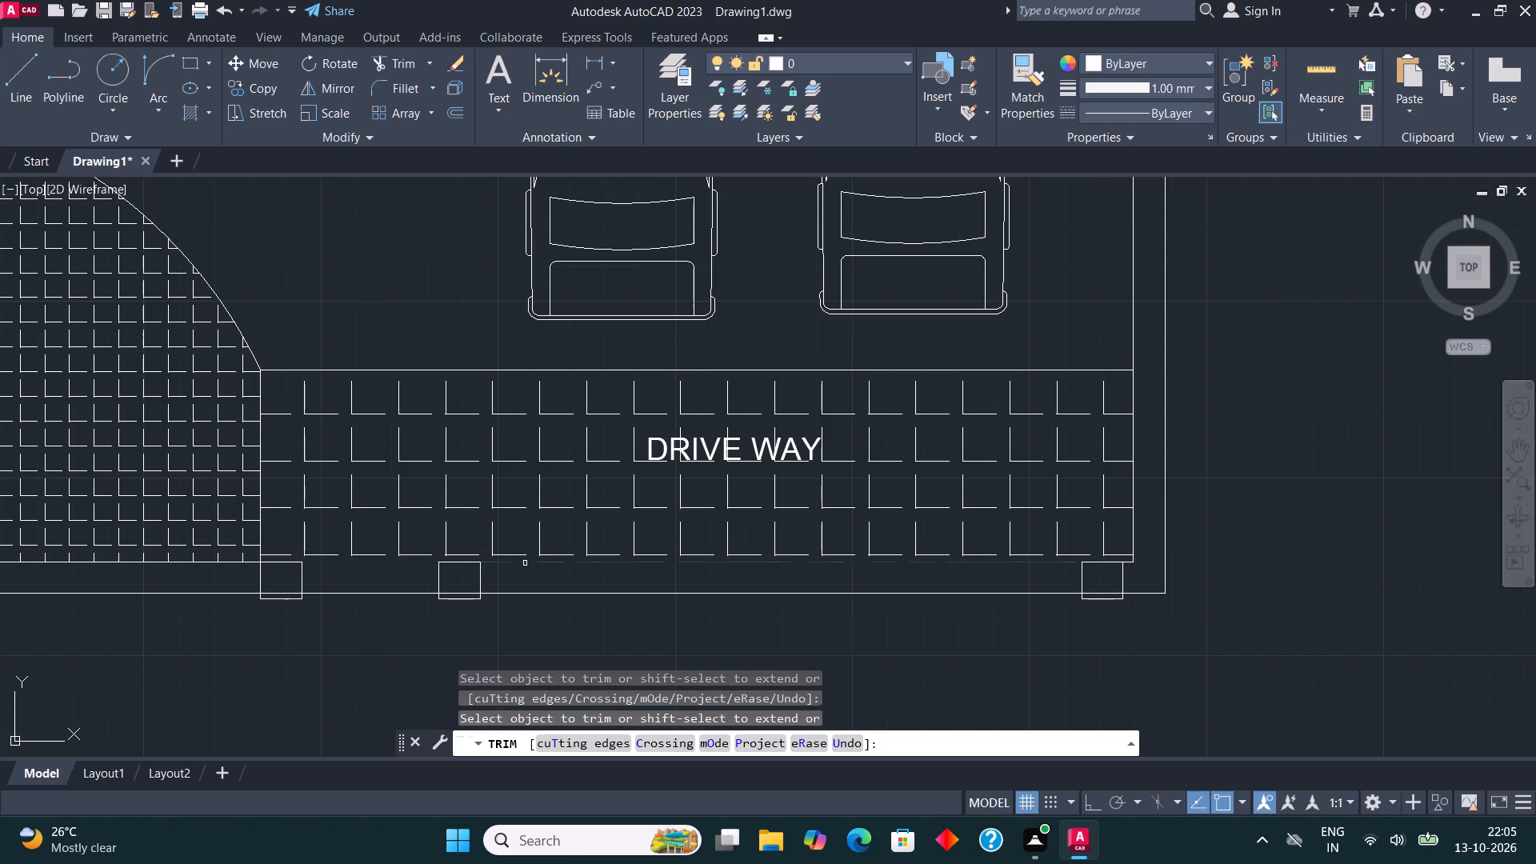
click(466, 592)
click(288, 596)
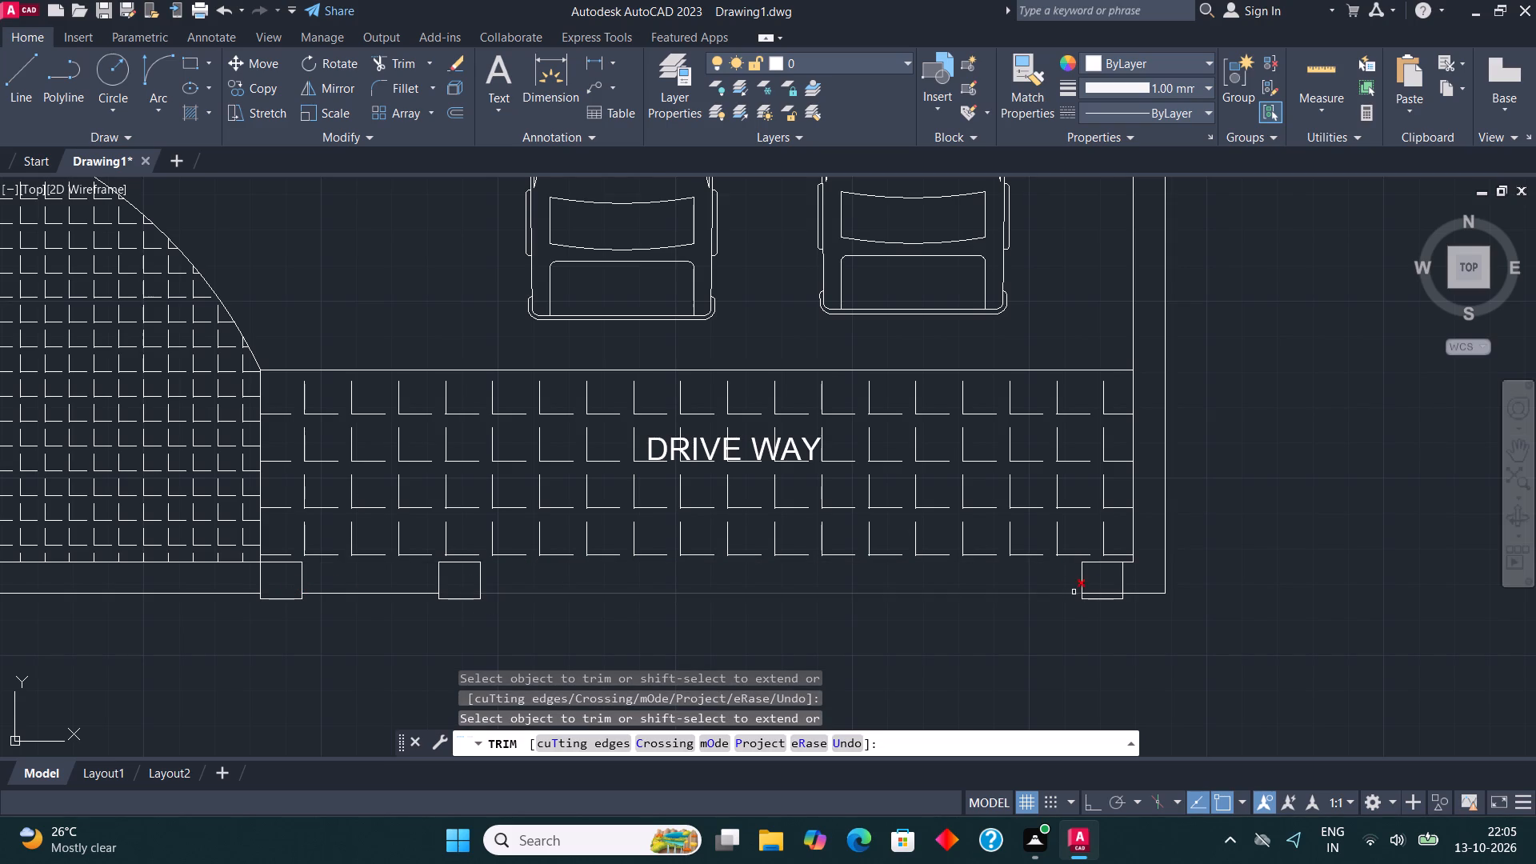
click(1097, 593)
key(Escape)
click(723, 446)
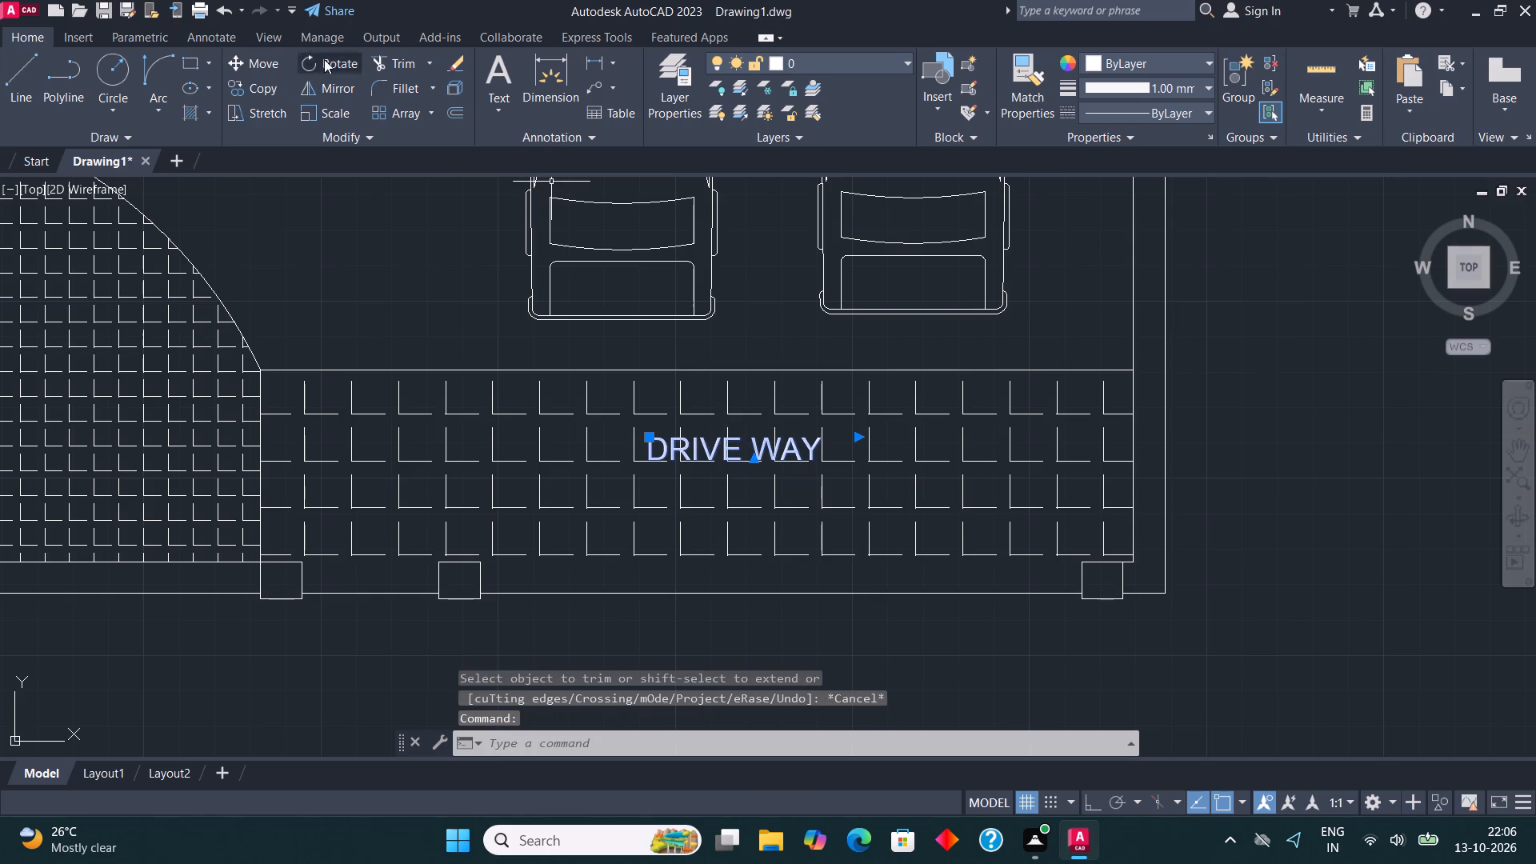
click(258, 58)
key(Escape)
Copy the DRIVE WAY label into the wide east gate opening and the narrow west gate opening of the south wall.
click(708, 443)
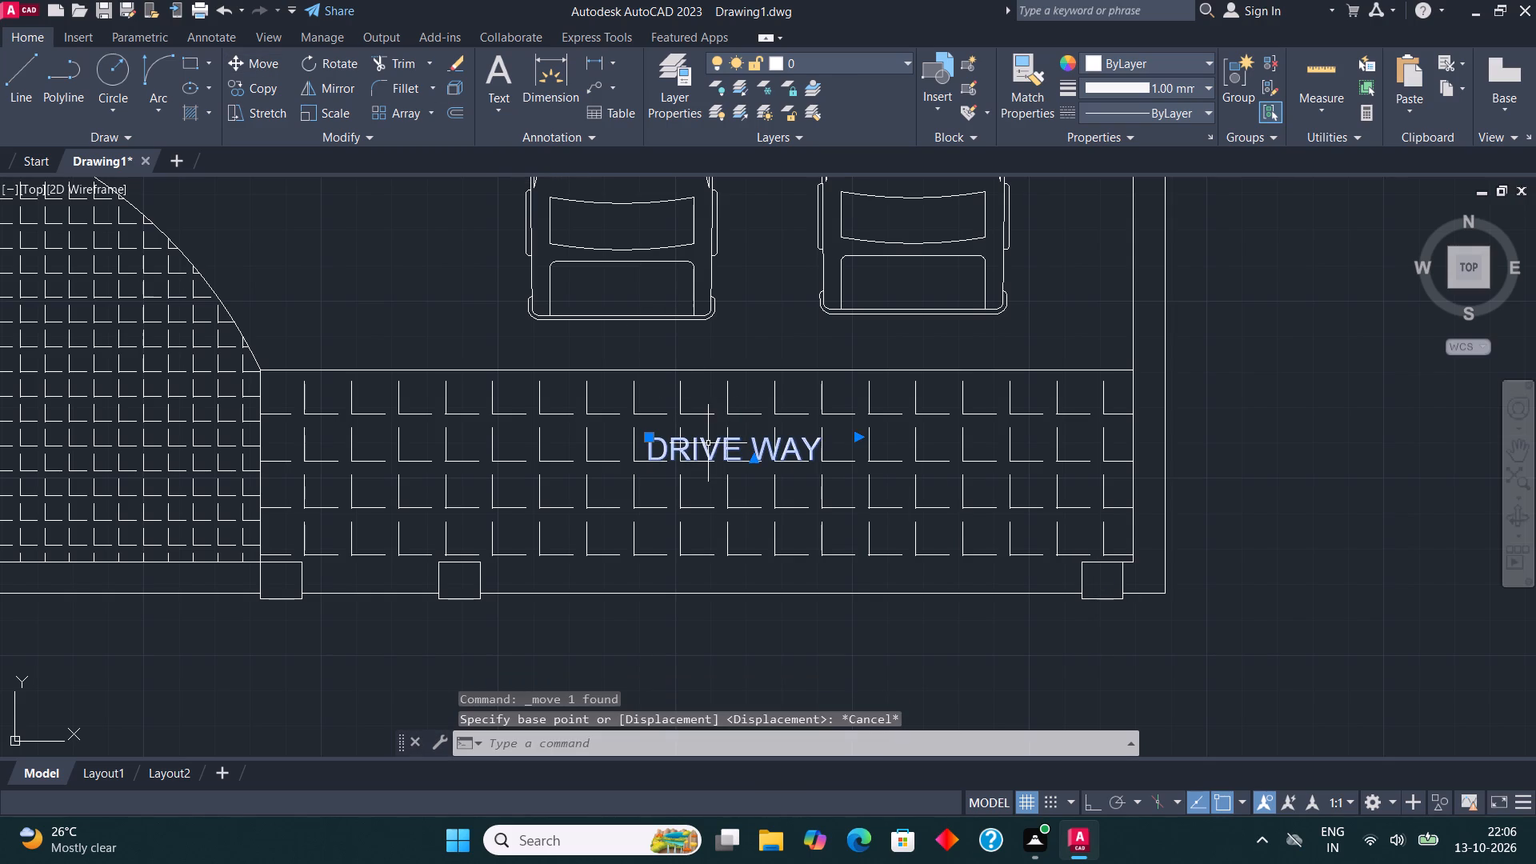
click(265, 87)
click(733, 431)
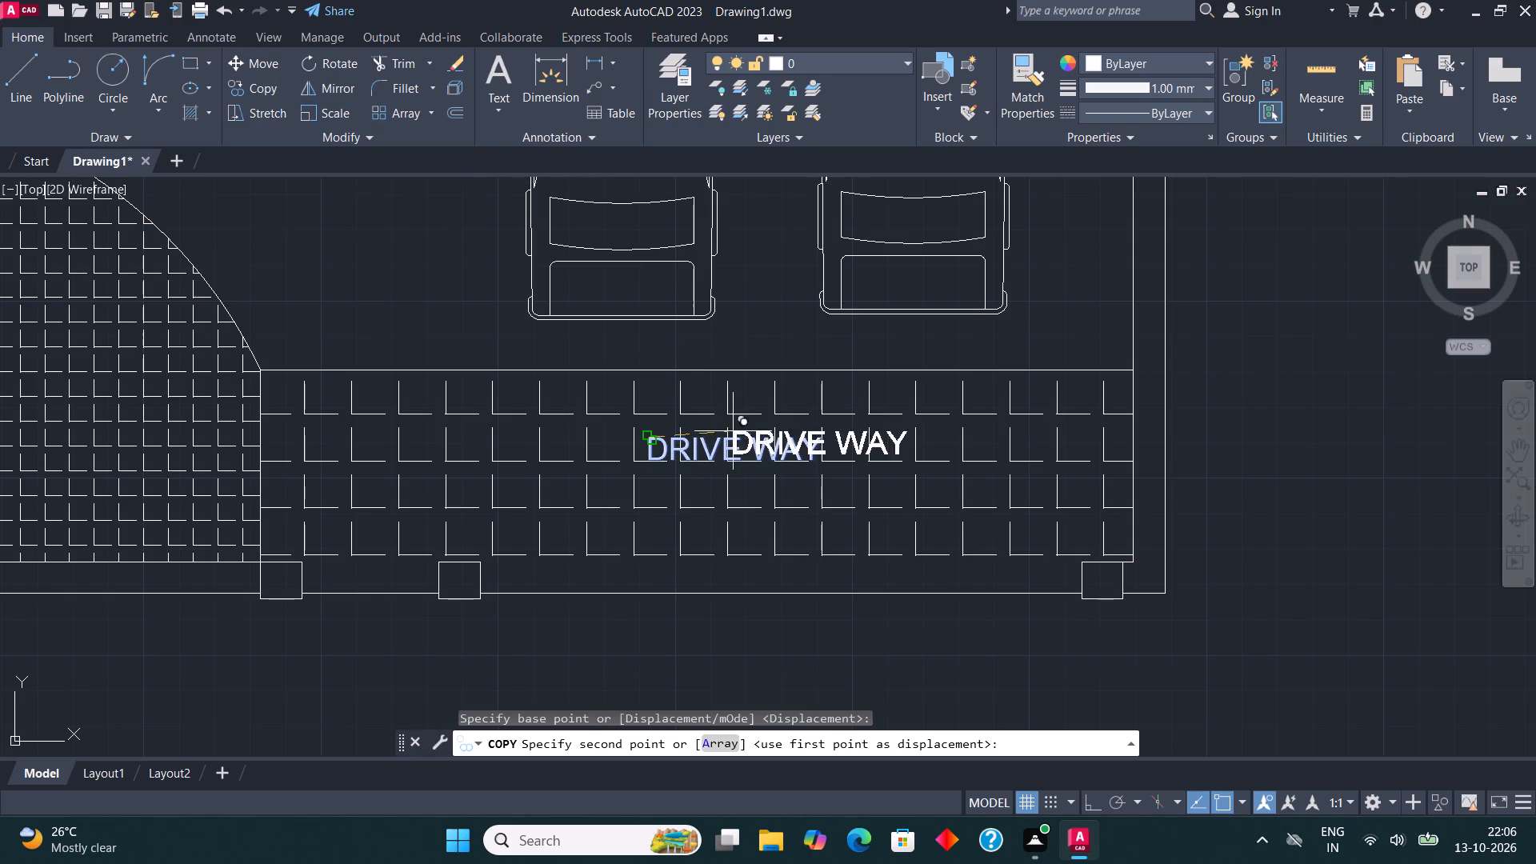
scroll(837, 591, up, 2)
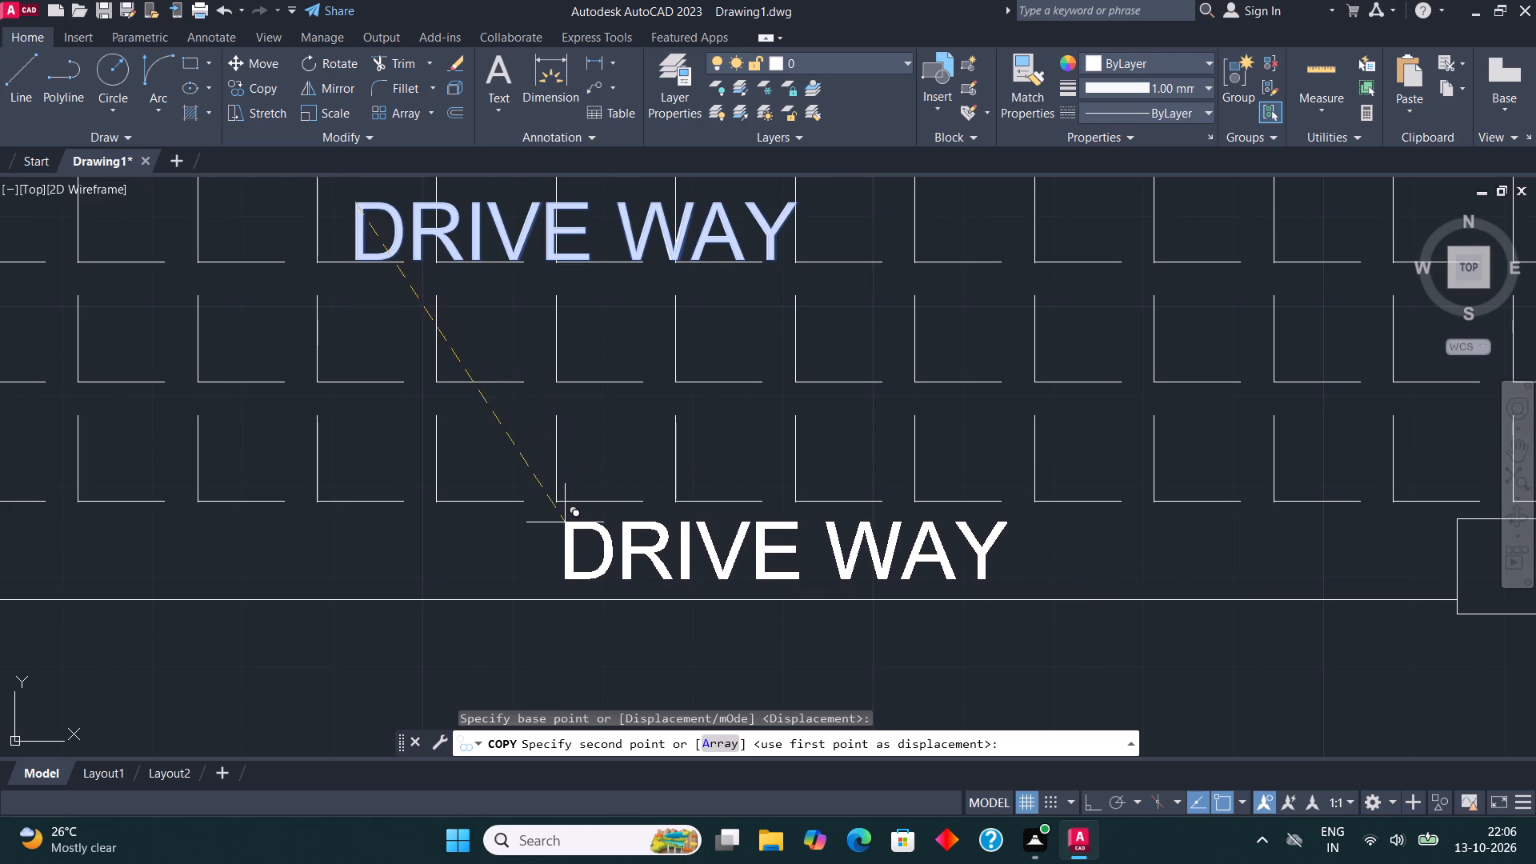
click(524, 524)
scroll(637, 538, down, 2)
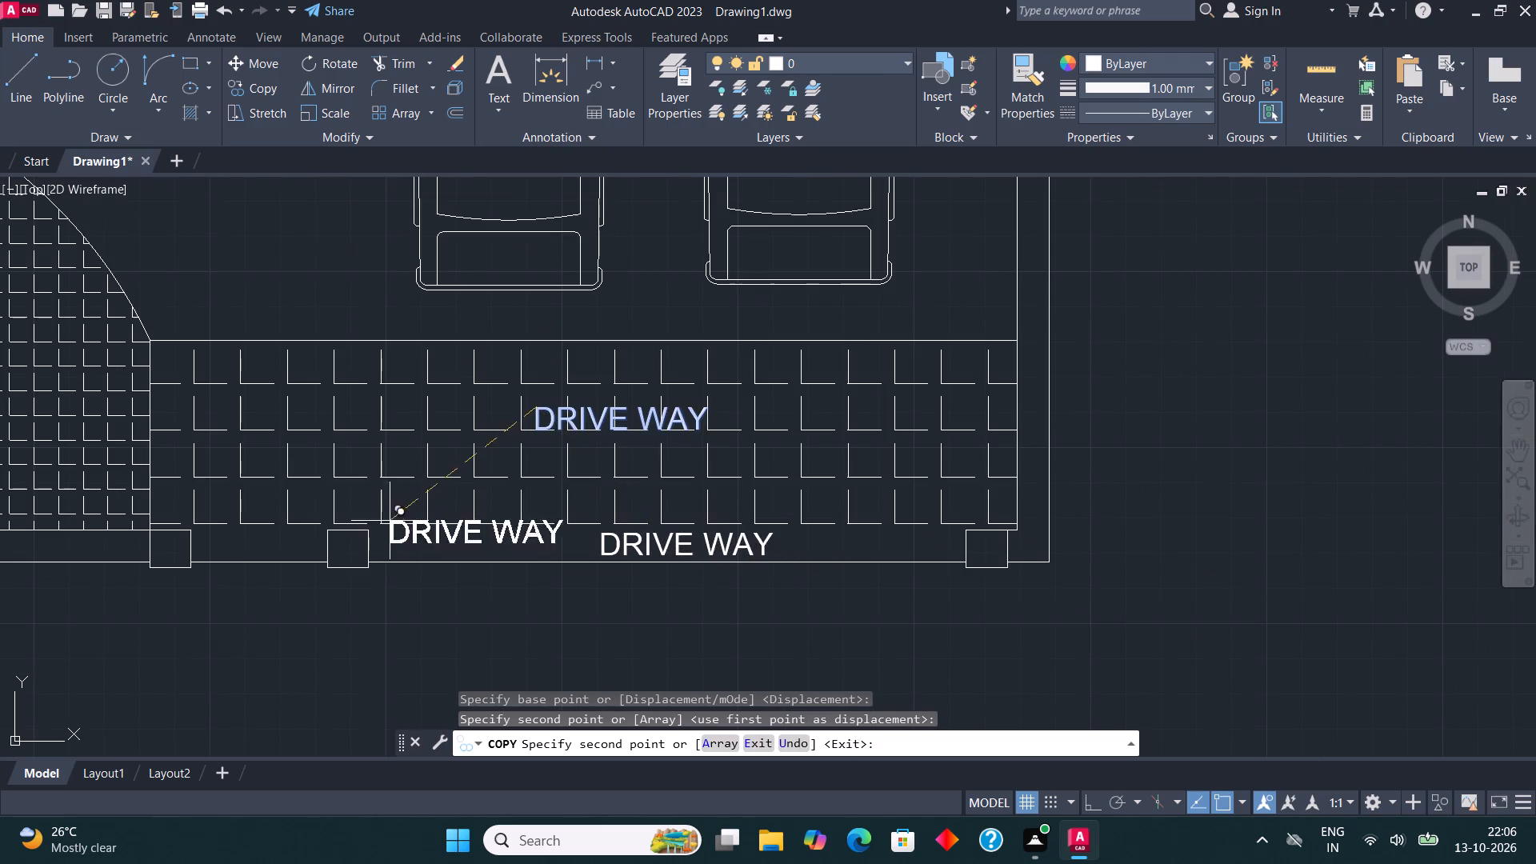
middle_drag(392, 519, 849, 619)
scroll(709, 637, up, 2)
click(525, 634)
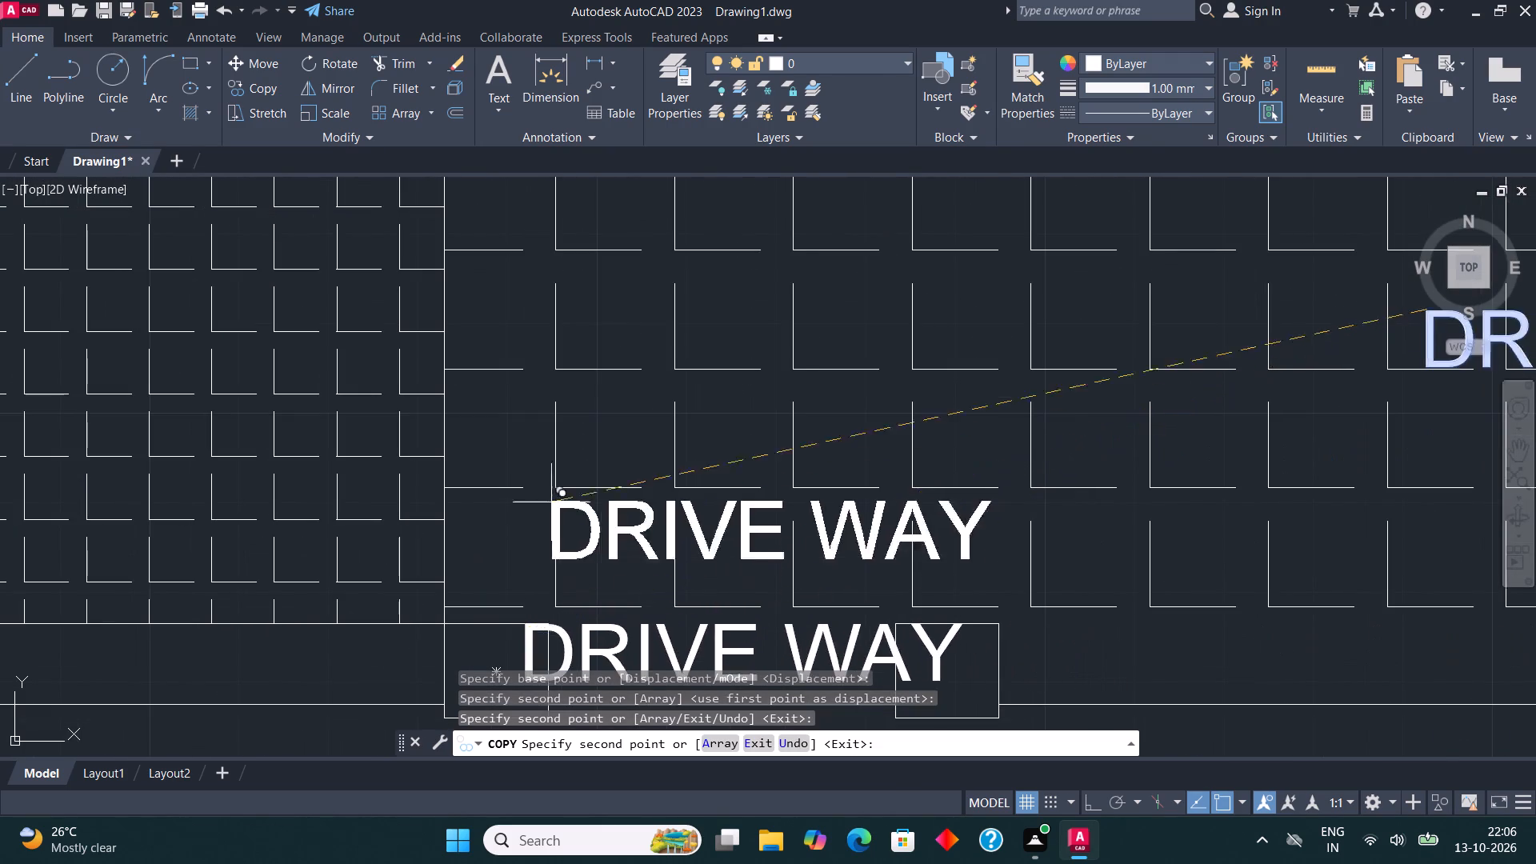
scroll(553, 490, down, 2)
middle_drag(1142, 526, 1036, 506)
key(Escape)
Replace the label text in the wide gate opening between the middle and east posts with M GATE.
scroll(925, 525, up, 2)
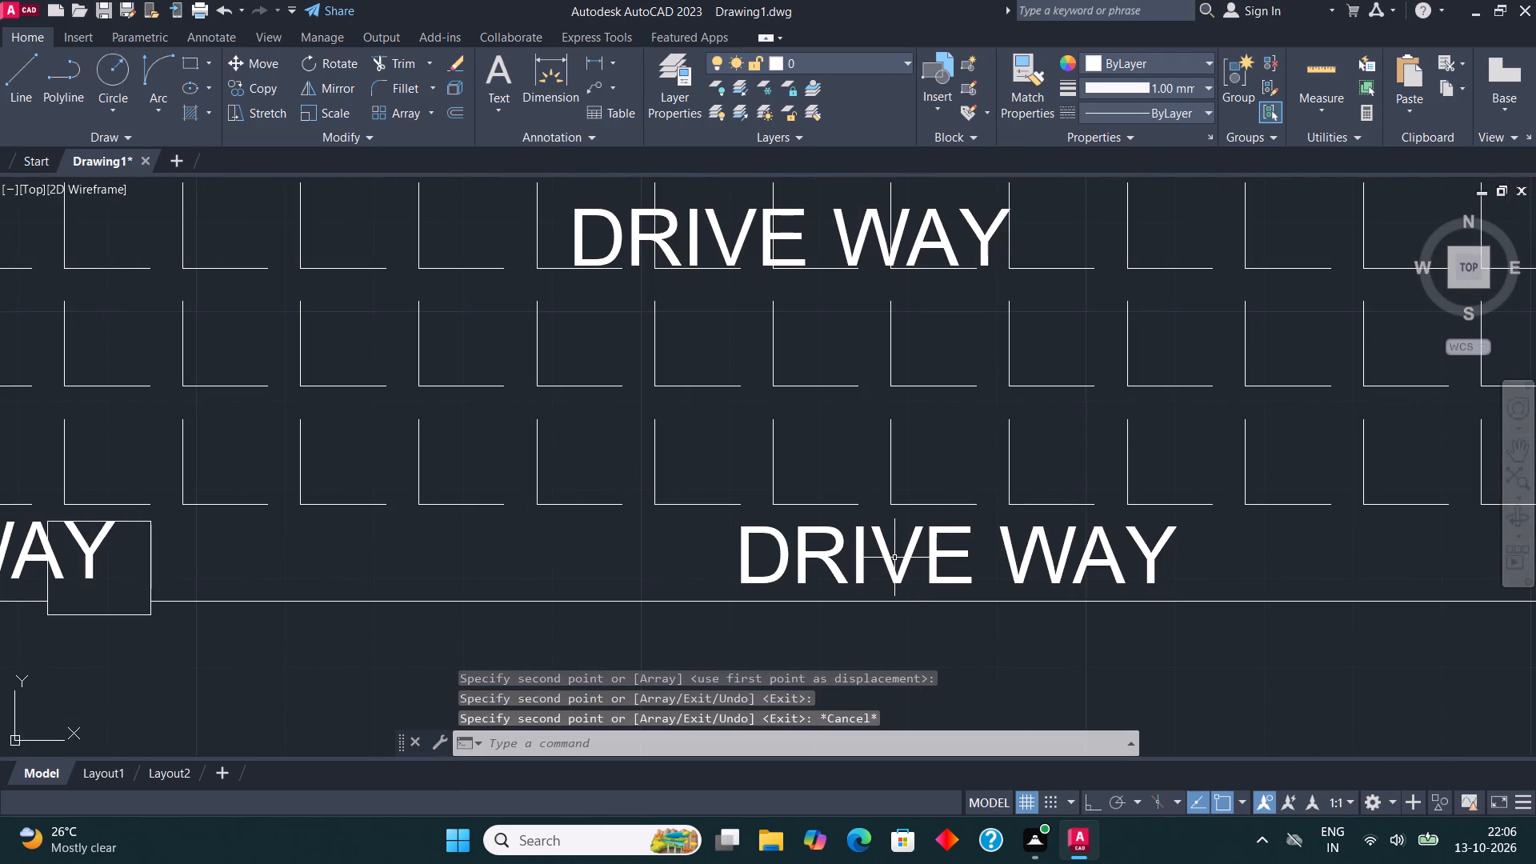
click(883, 564)
right_click(885, 564)
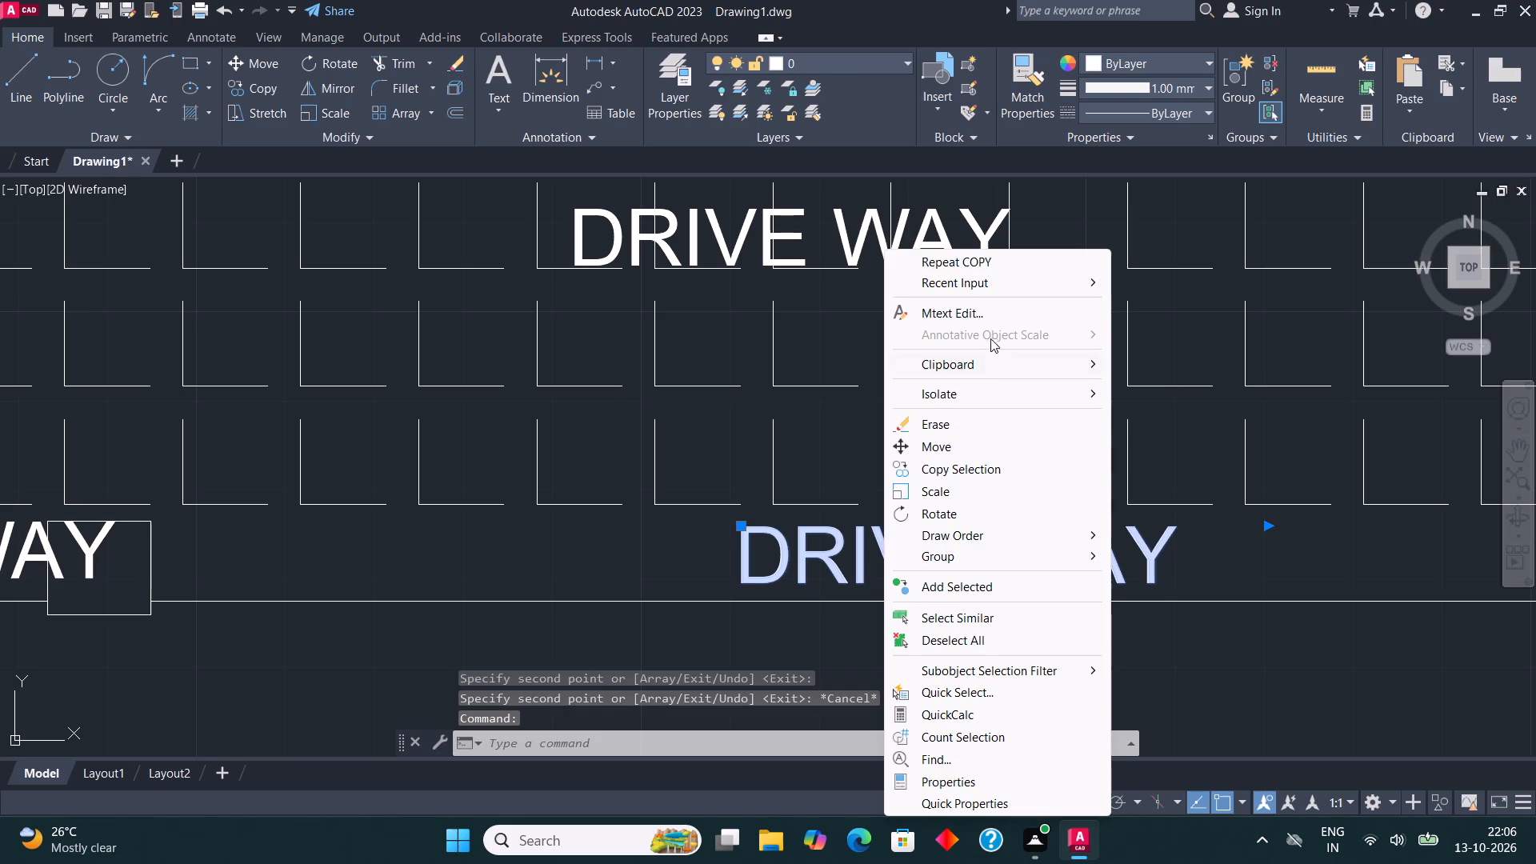
click(986, 312)
click(1218, 554)
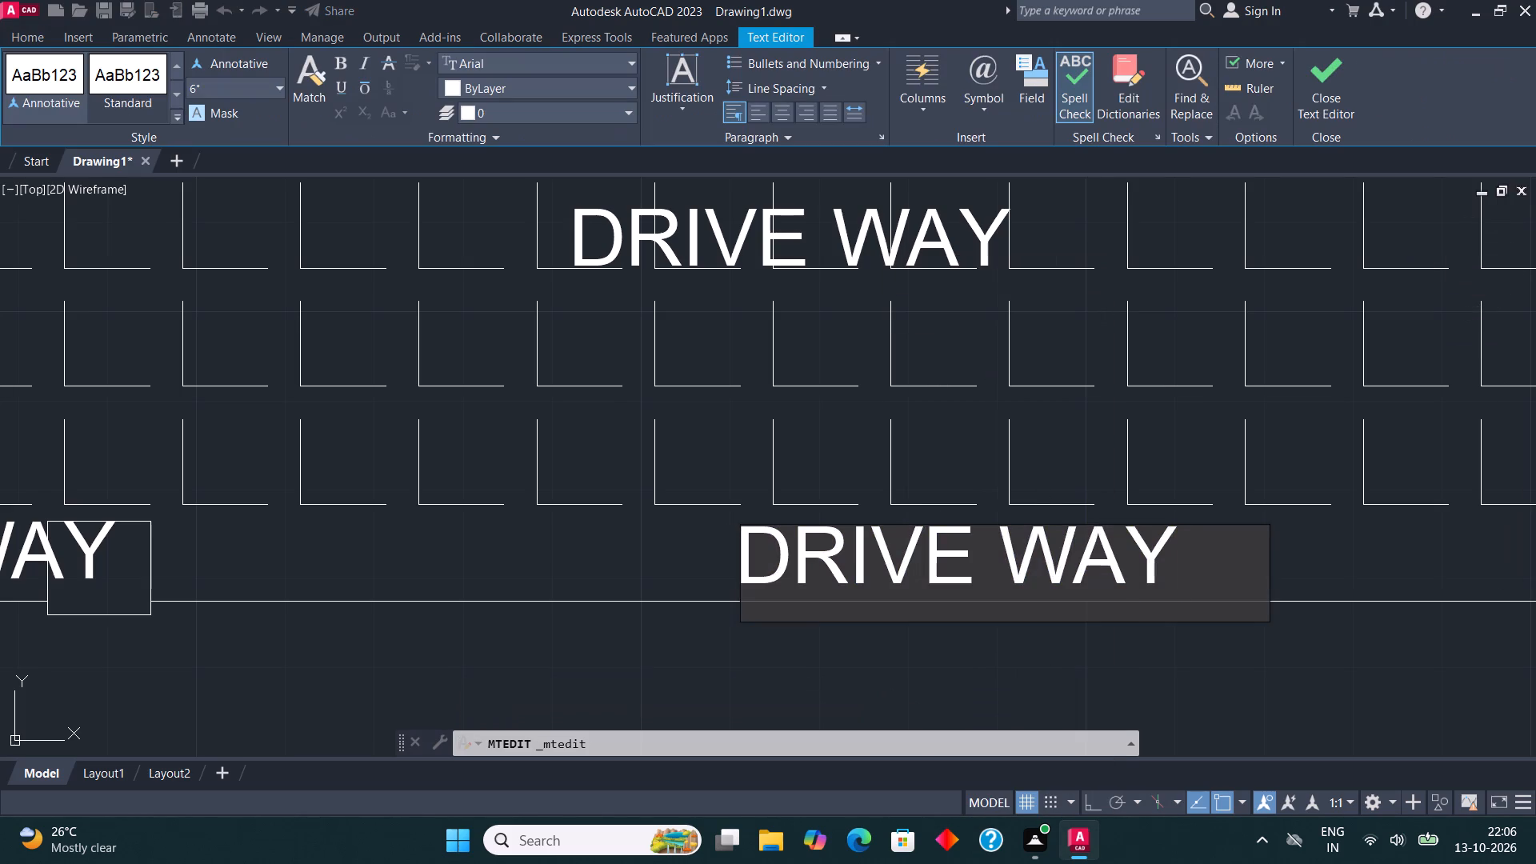
key(BackSpace)
key(BackSpace)
key(BackSpace)
key(BackSpace)
key(BackSpace)
key(BackSpace)
key(BackSpace)
key(BackSpace)
key(BackSpace)
key(BackSpace)
key(BackSpace)
key(BackSpace)
key(BackSpace)
key(BackSpace)
key(BackSpace)
key(BackSpace)
key(BackSpace)
key(BackSpace)
key(BackSpace)
text(M GATE)
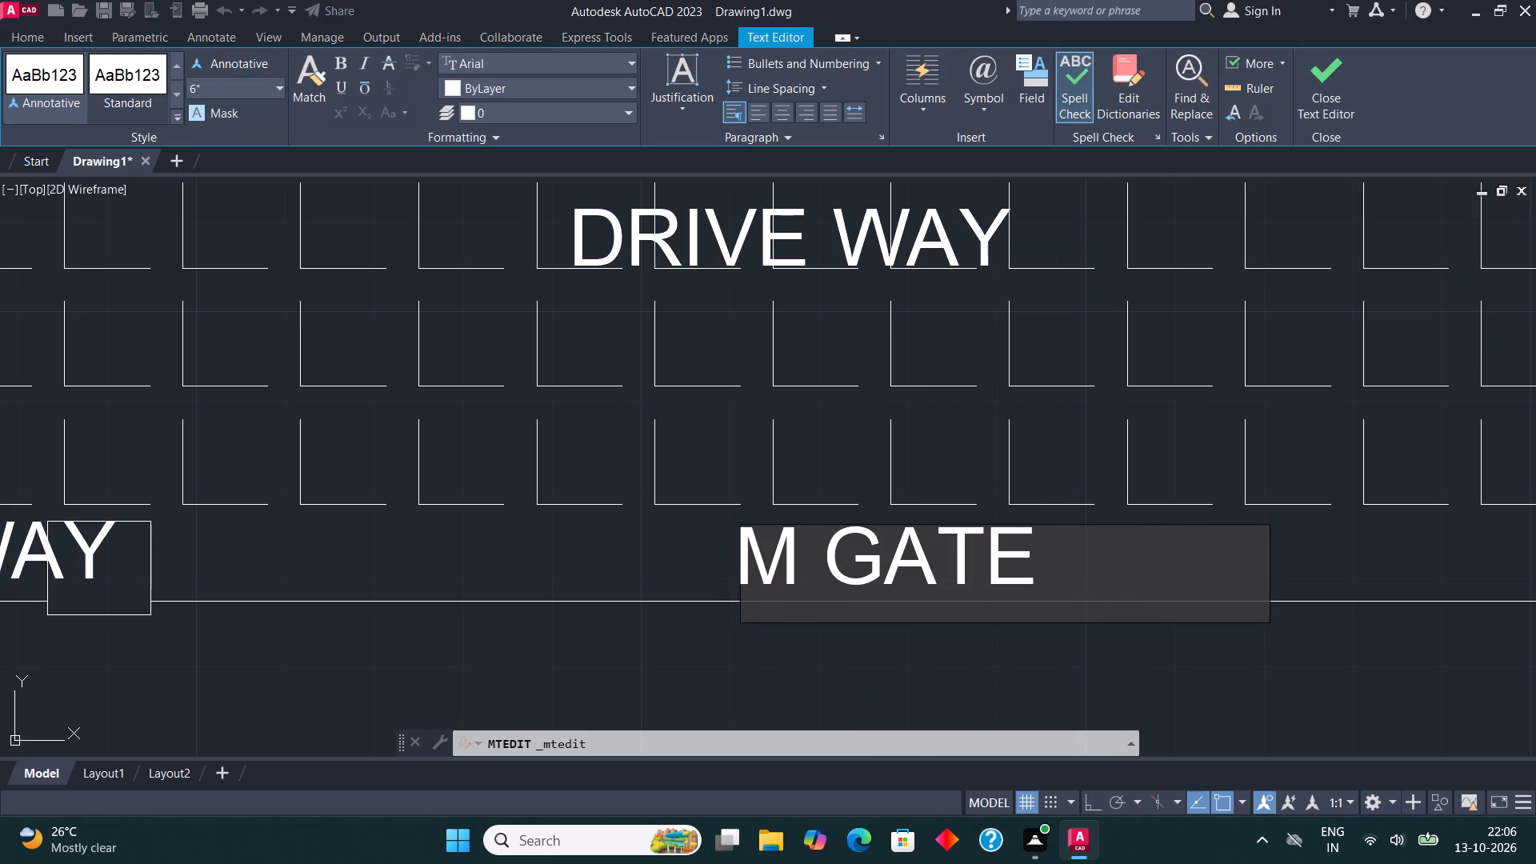
click(1326, 98)
Replace the DRIVE WAY label text in the narrow west gate opening of the south wall with GATE.
scroll(1334, 331, down, 2)
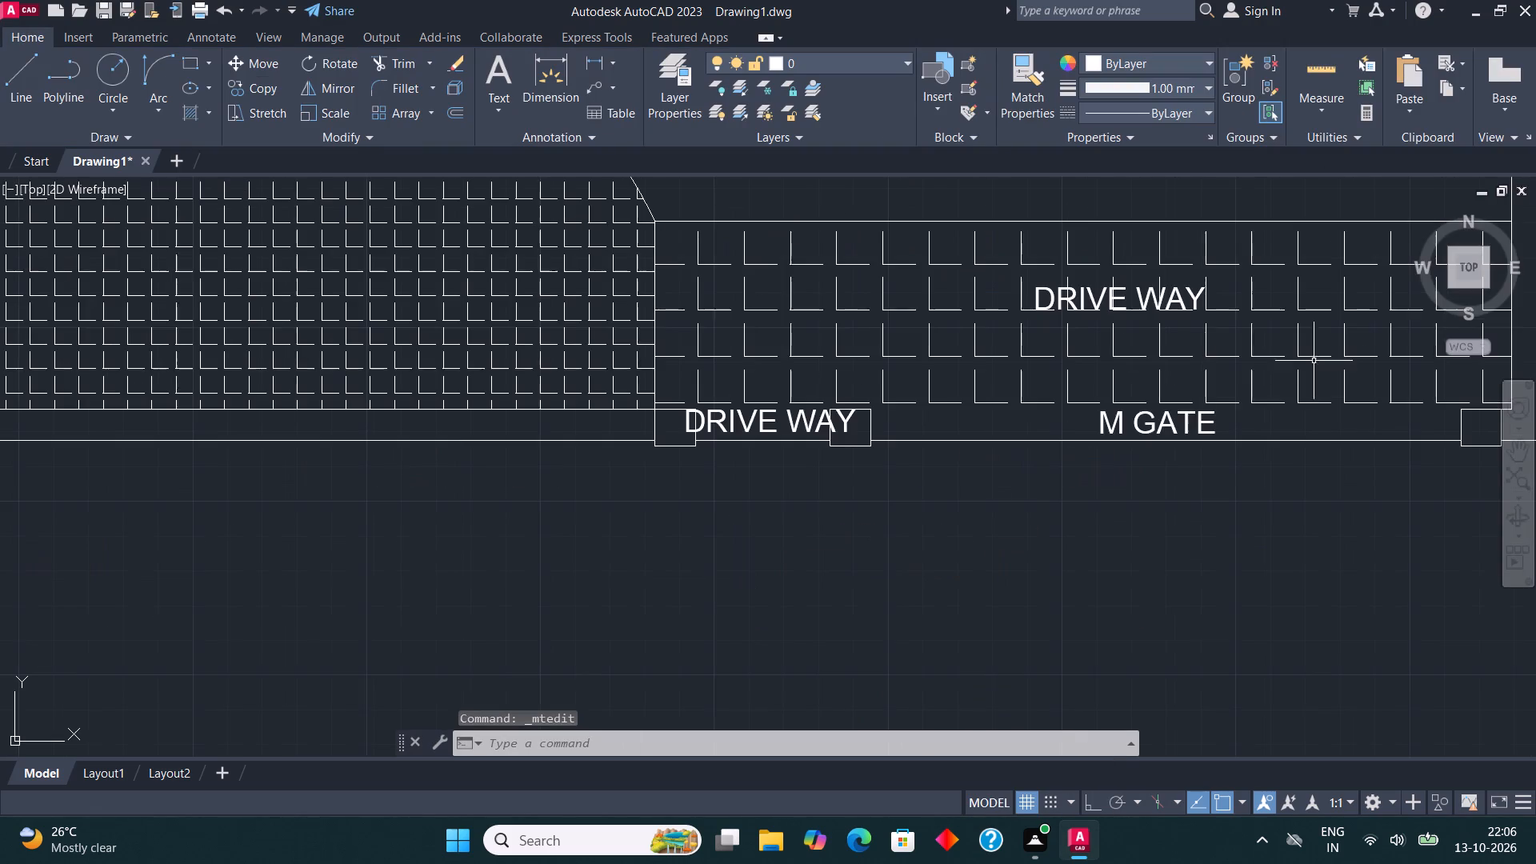
scroll(867, 402, up, 2)
click(753, 457)
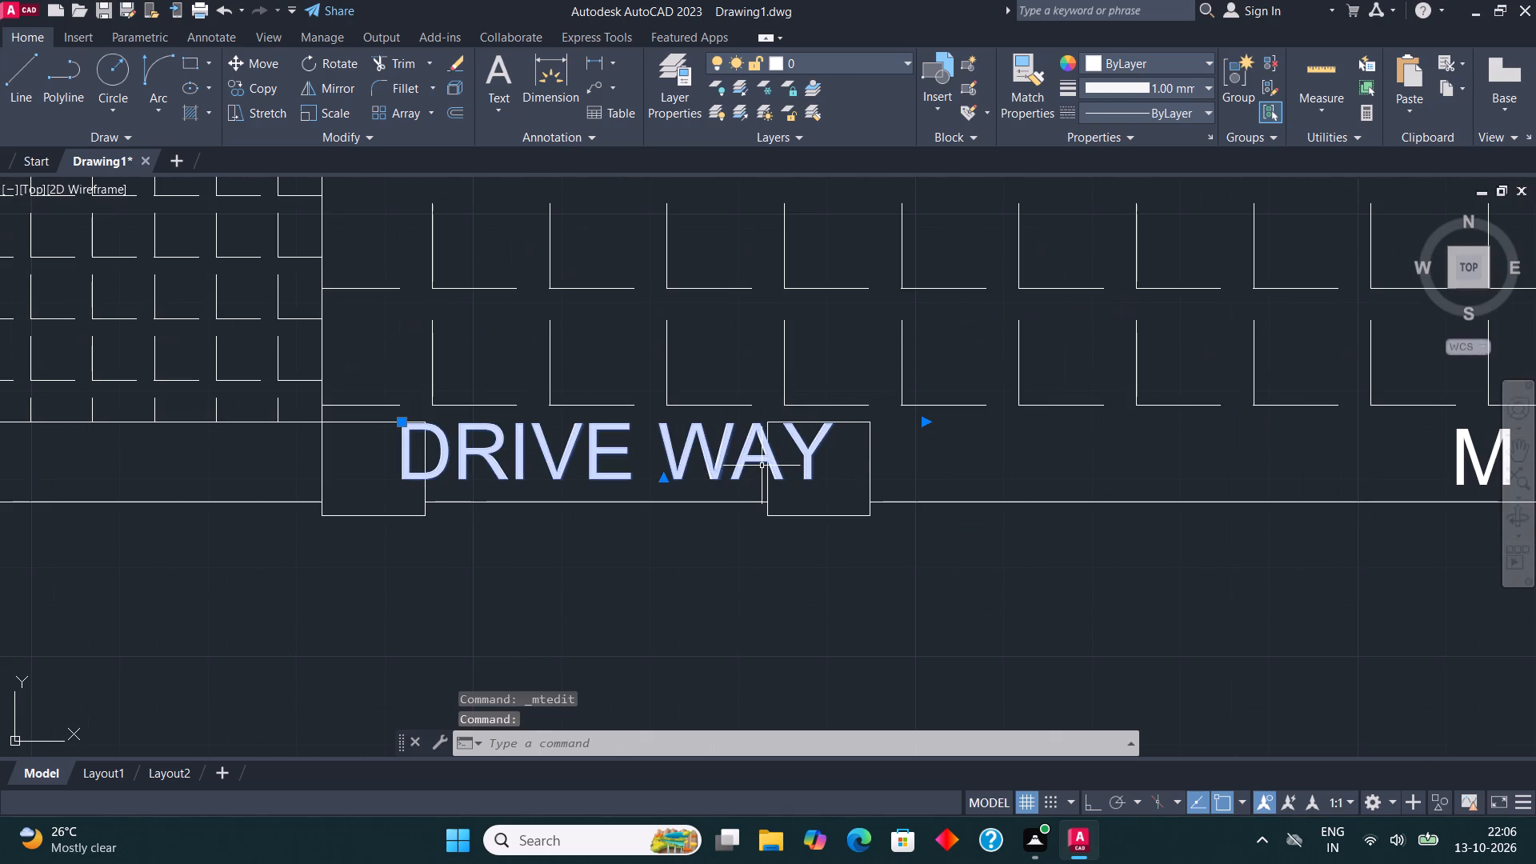
right_click(634, 443)
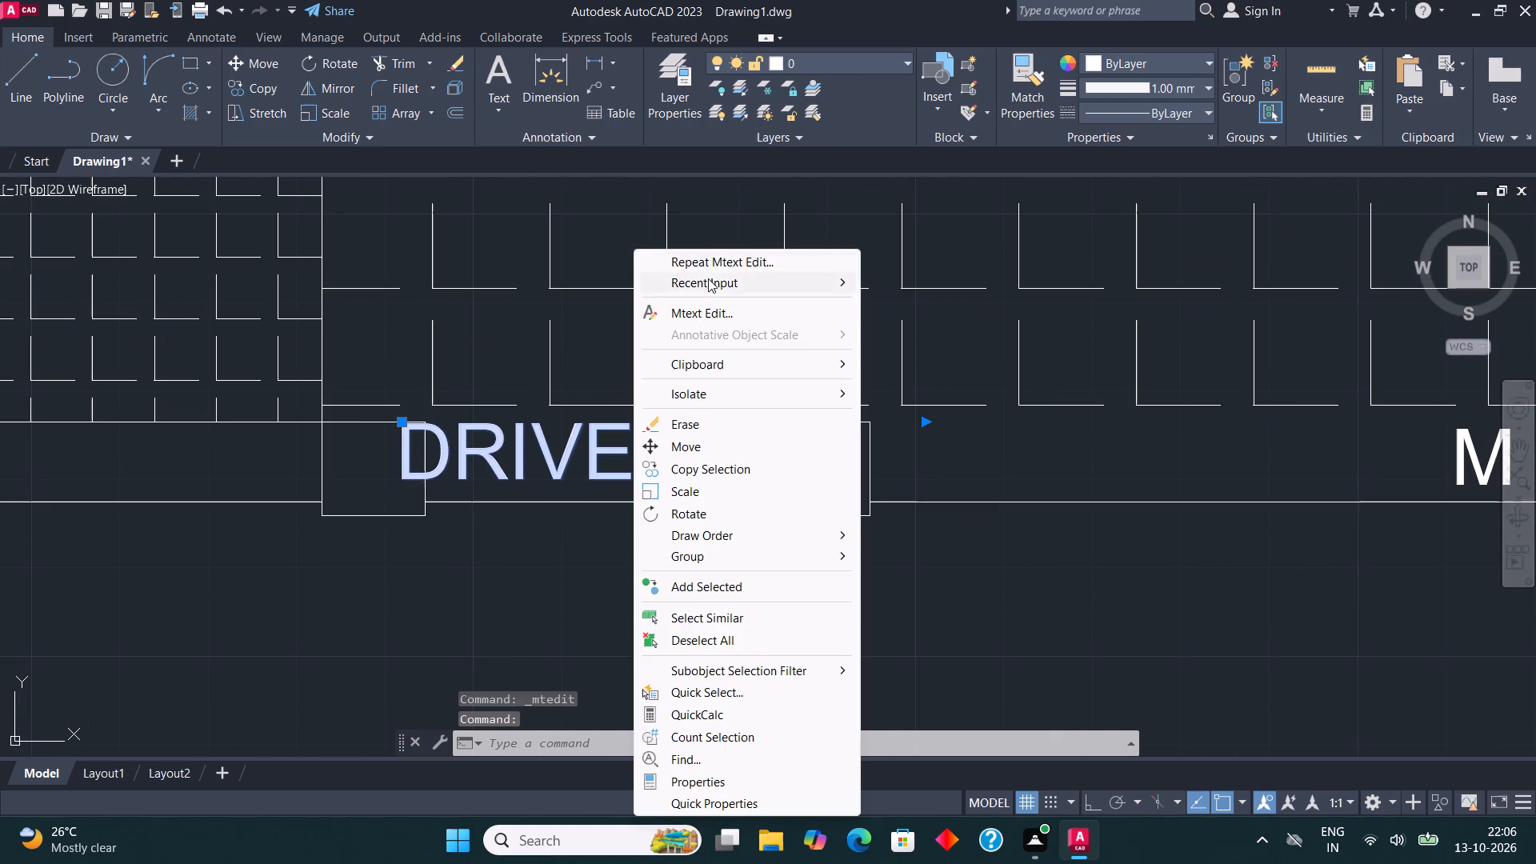
click(710, 315)
click(824, 466)
key(BackSpace)
key(BackSpace)
key(BackSpace)
key(BackSpace)
key(BackSpace)
key(BackSpace)
key(BackSpace)
key(BackSpace)
key(BackSpace)
key(BackSpace)
key(BackSpace)
key(BackSpace)
key(BackSpace)
key(BackSpace)
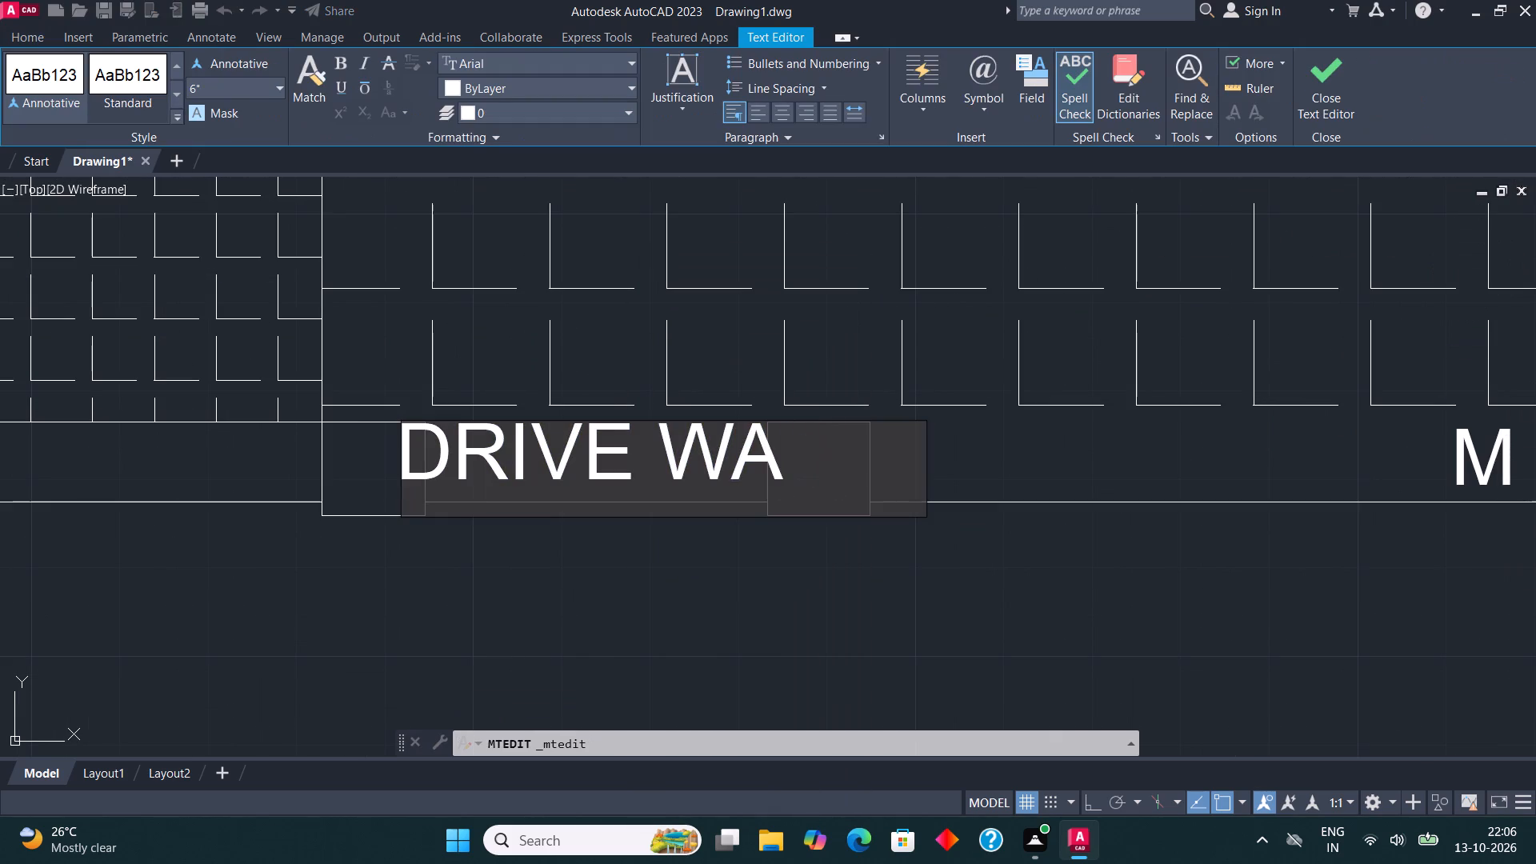
text(GATE)
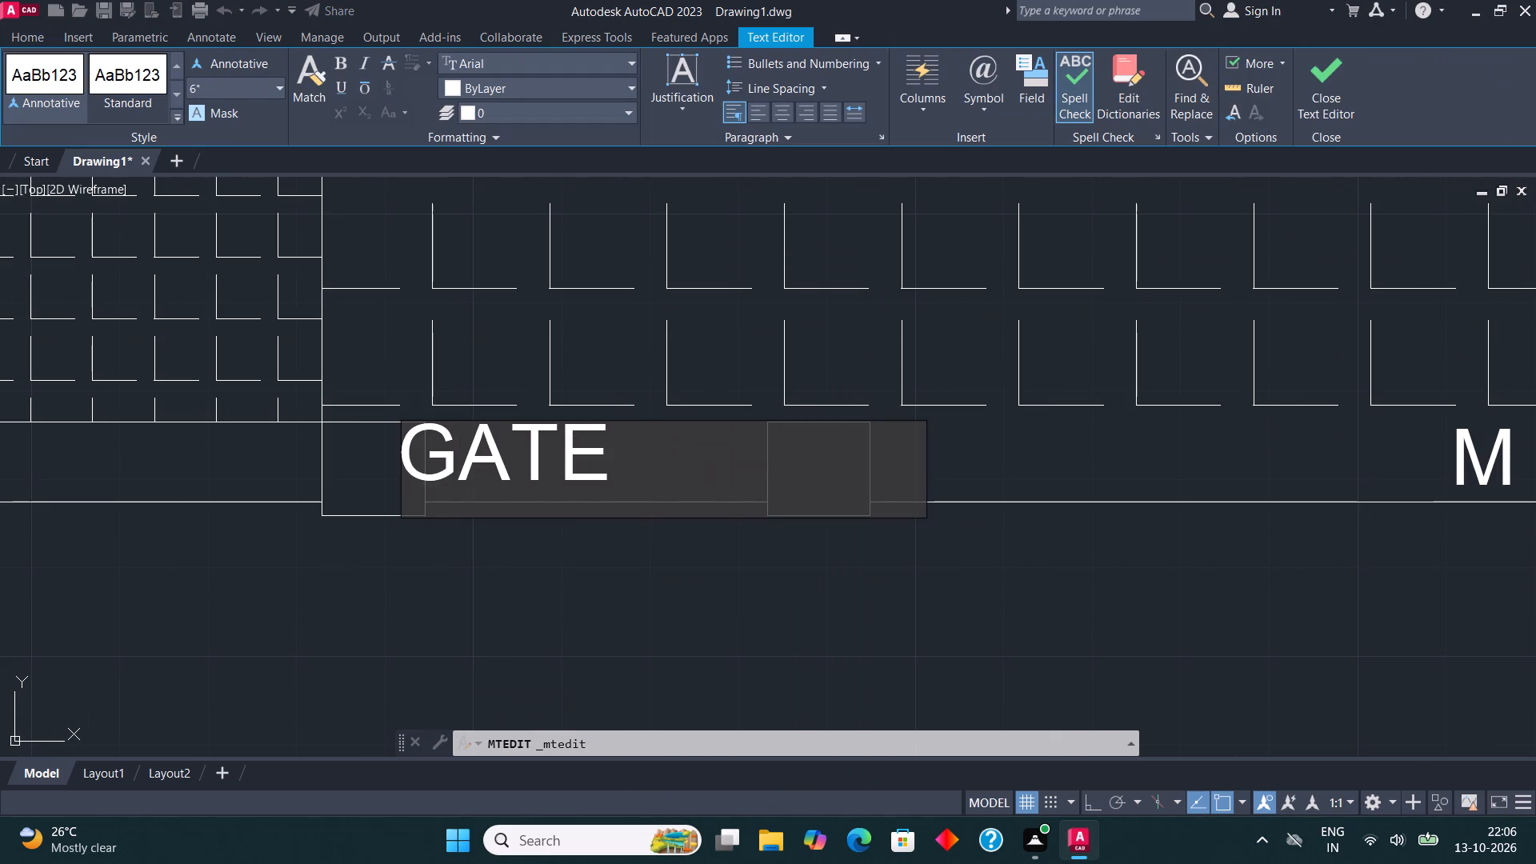
click(1328, 82)
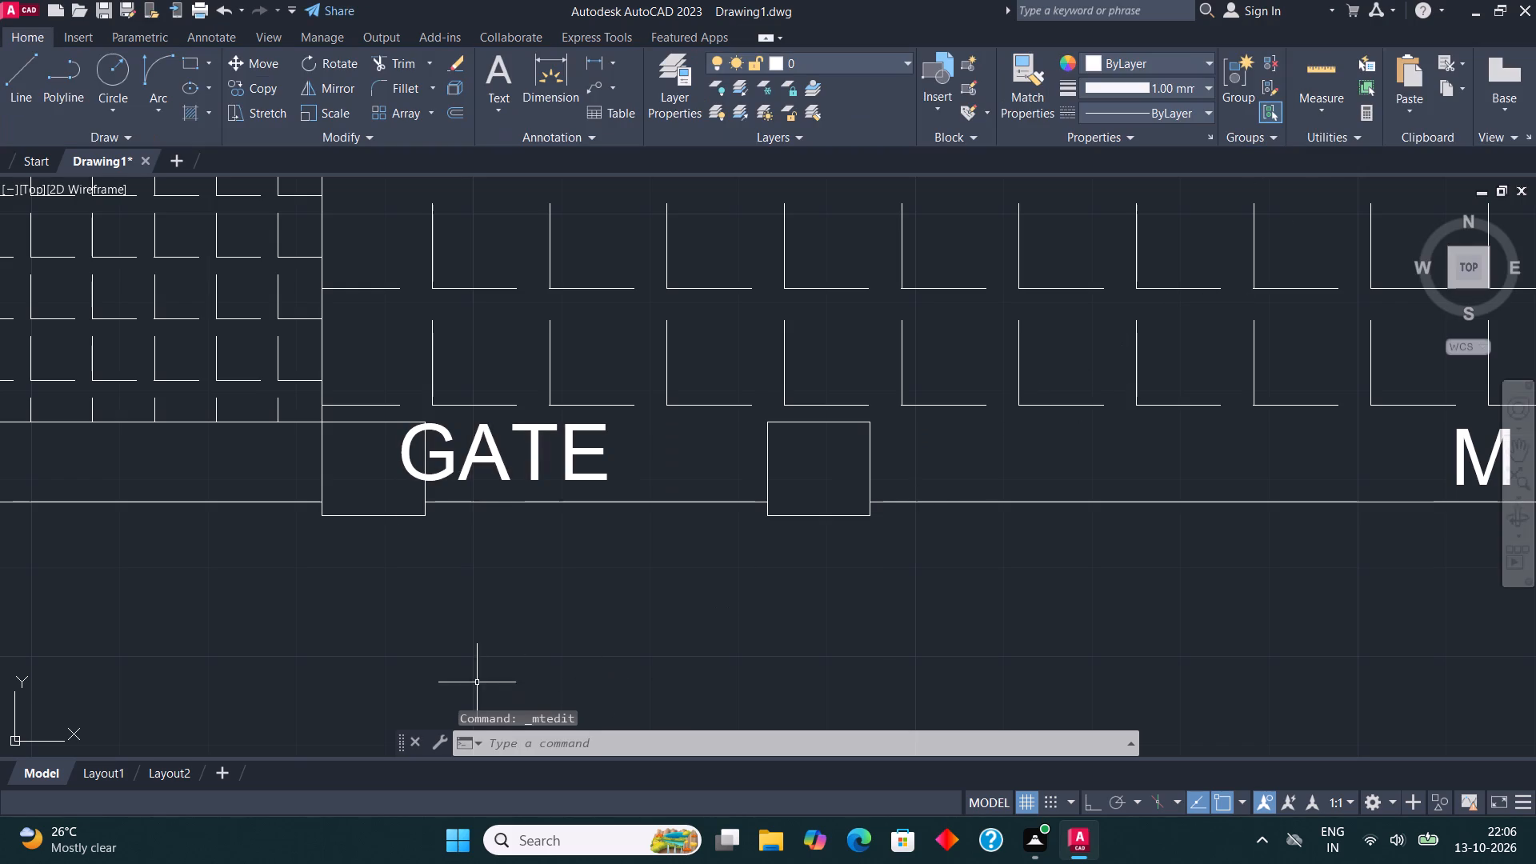
Move the GATE label east so it sits between the west and middle gate posts.
click(481, 434)
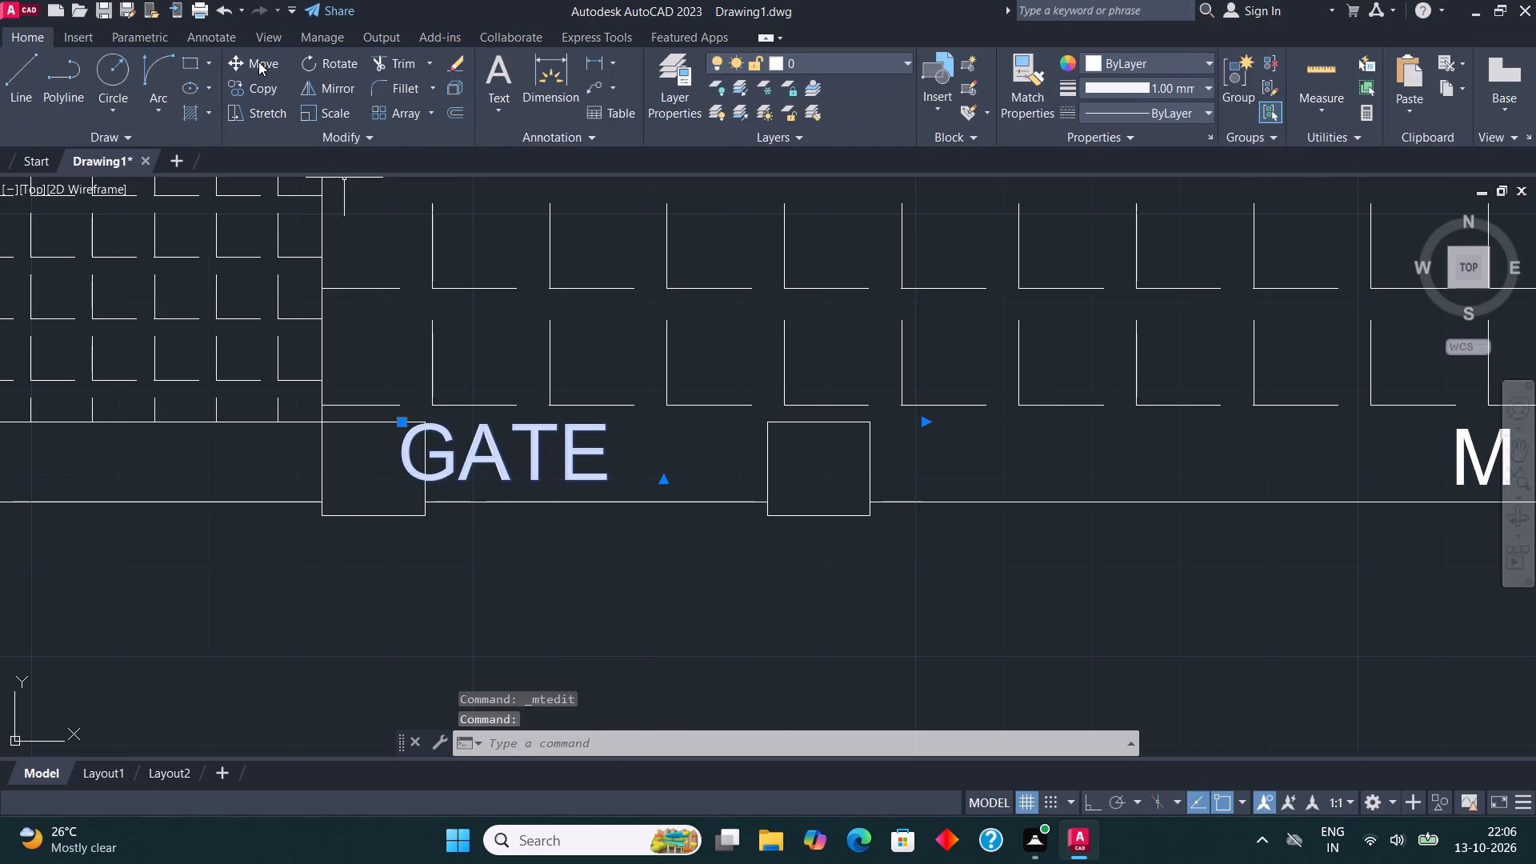
click(258, 62)
click(502, 439)
click(562, 444)
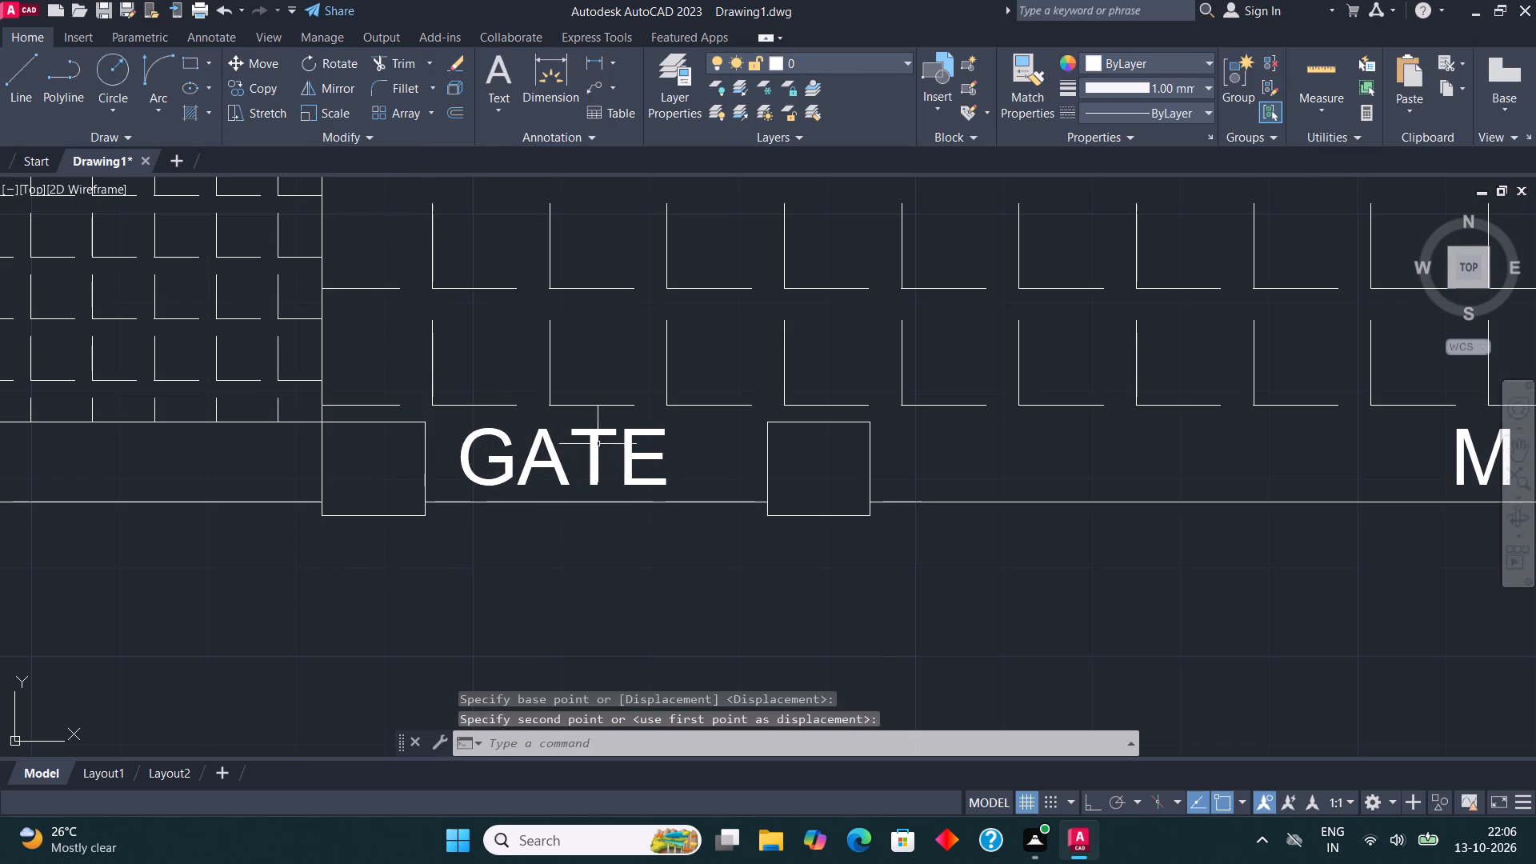
Replace the BATH 7'*6' label text west of the parked cars with PORCH and 18'*18' on a second line.
scroll(623, 444, down, 2)
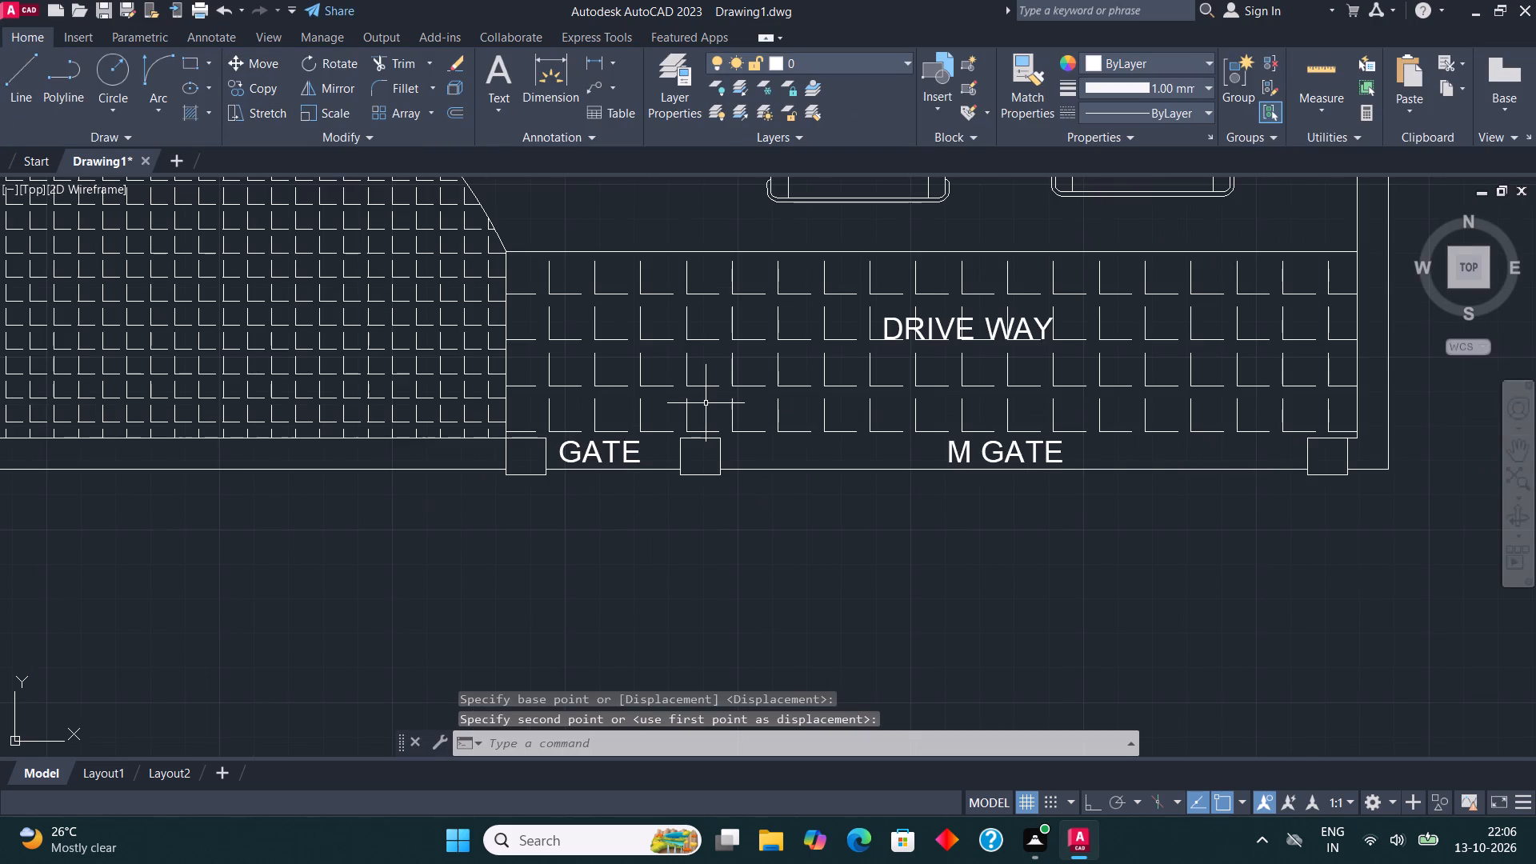
scroll(644, 614, down, 3)
scroll(656, 466, up, 3)
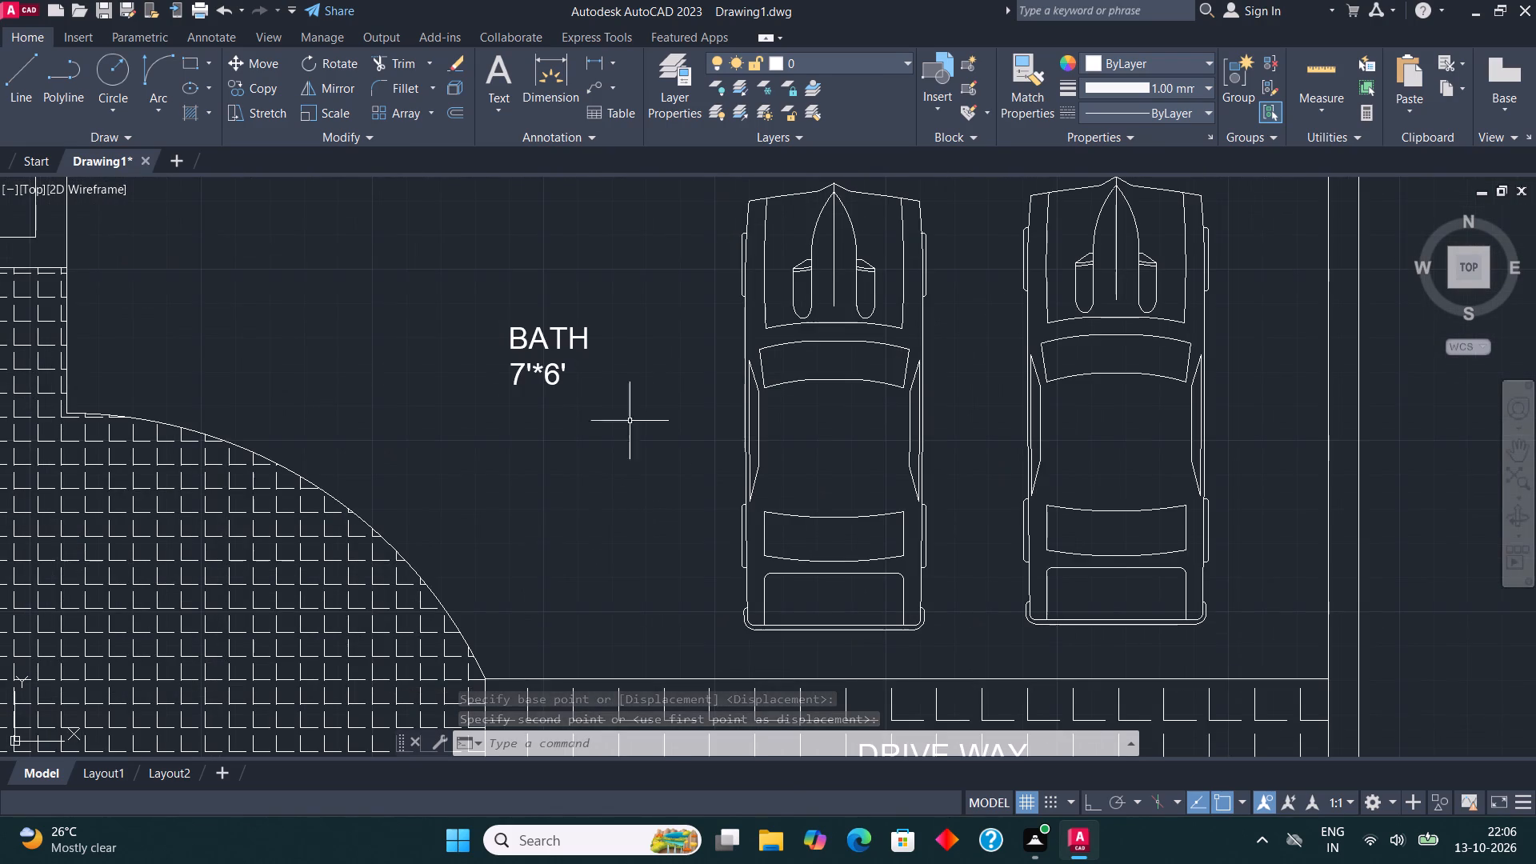
middle_drag(566, 345, 678, 414)
click(637, 407)
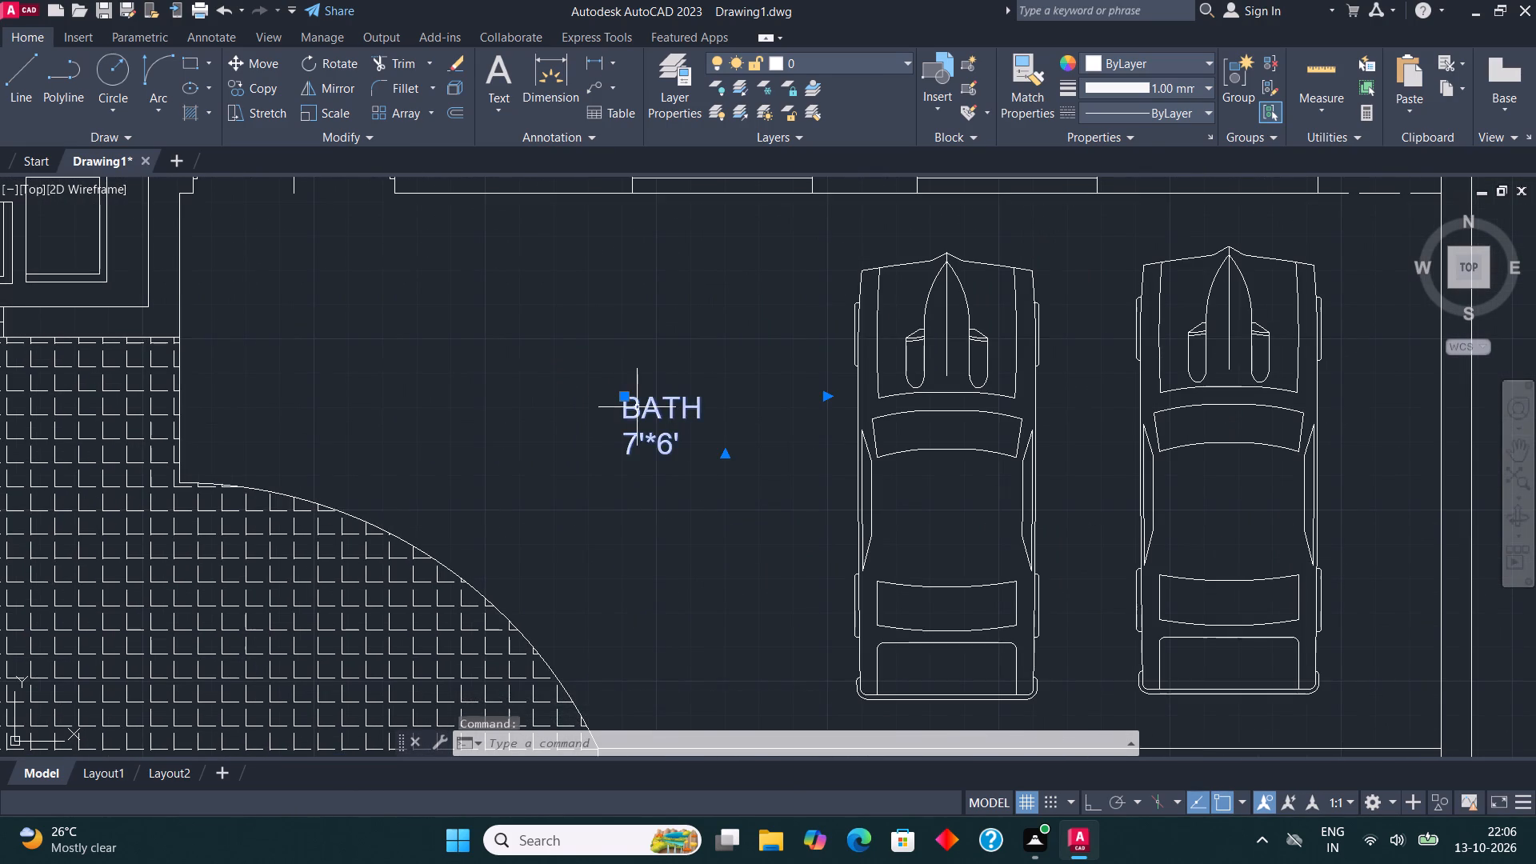
right_click(636, 407)
click(746, 307)
click(708, 456)
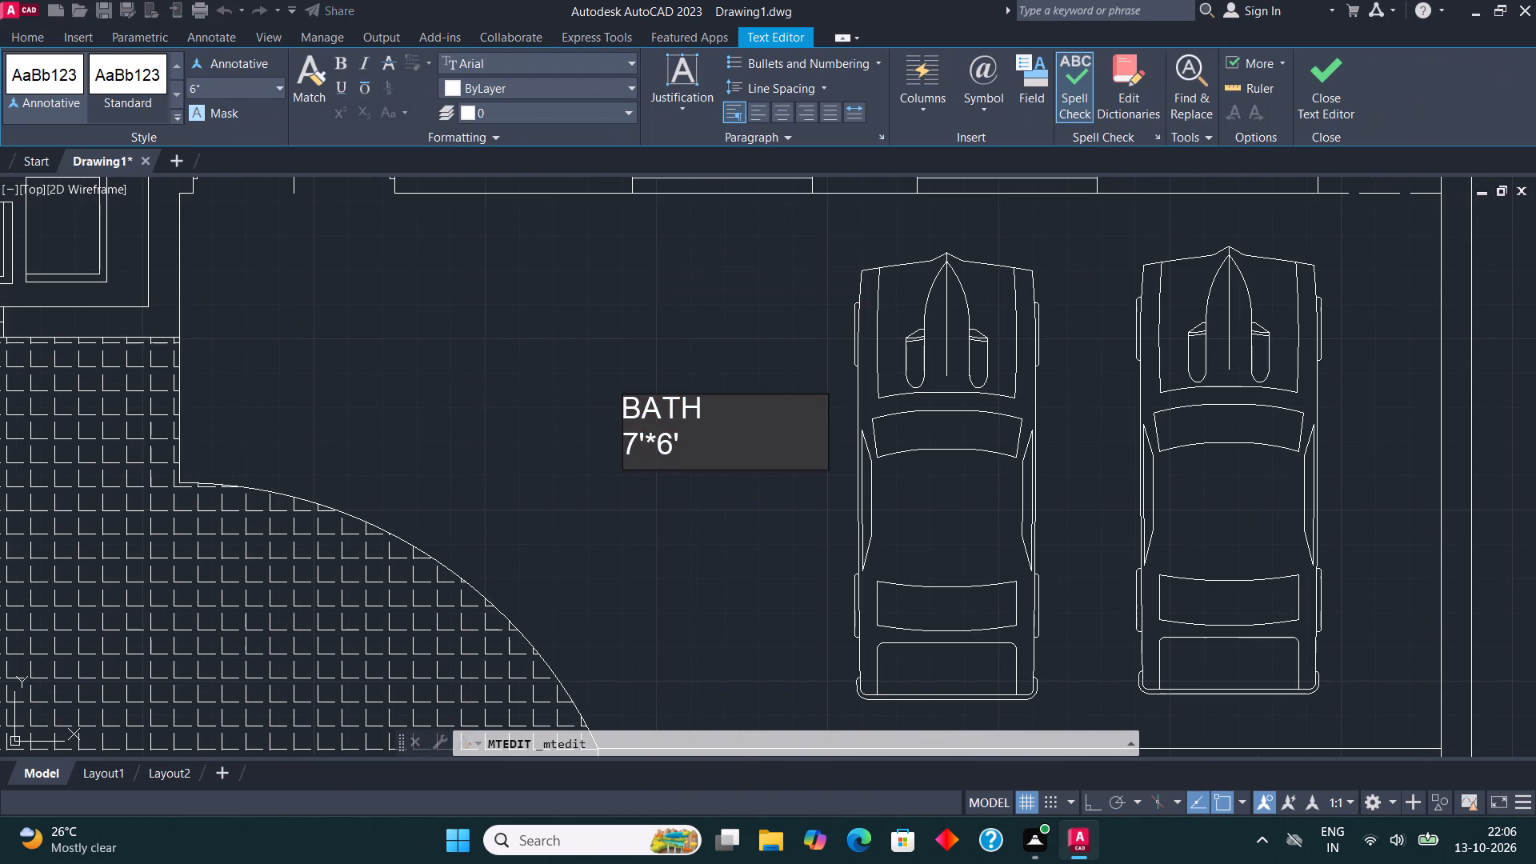
key(BackSpace)
key(BackSpace)
key(BackSpace)
key(BackSpace)
key(BackSpace)
key(BackSpace)
key(BackSpace)
key(BackSpace)
key(BackSpace)
key(BackSpace)
key(BackSpace)
key(BackSpace)
key(BackSpace)
key(BackSpace)
key(BackSpace)
key(BackSpace)
key(BackSpace)
key(BackSpace)
key(BackSpace)
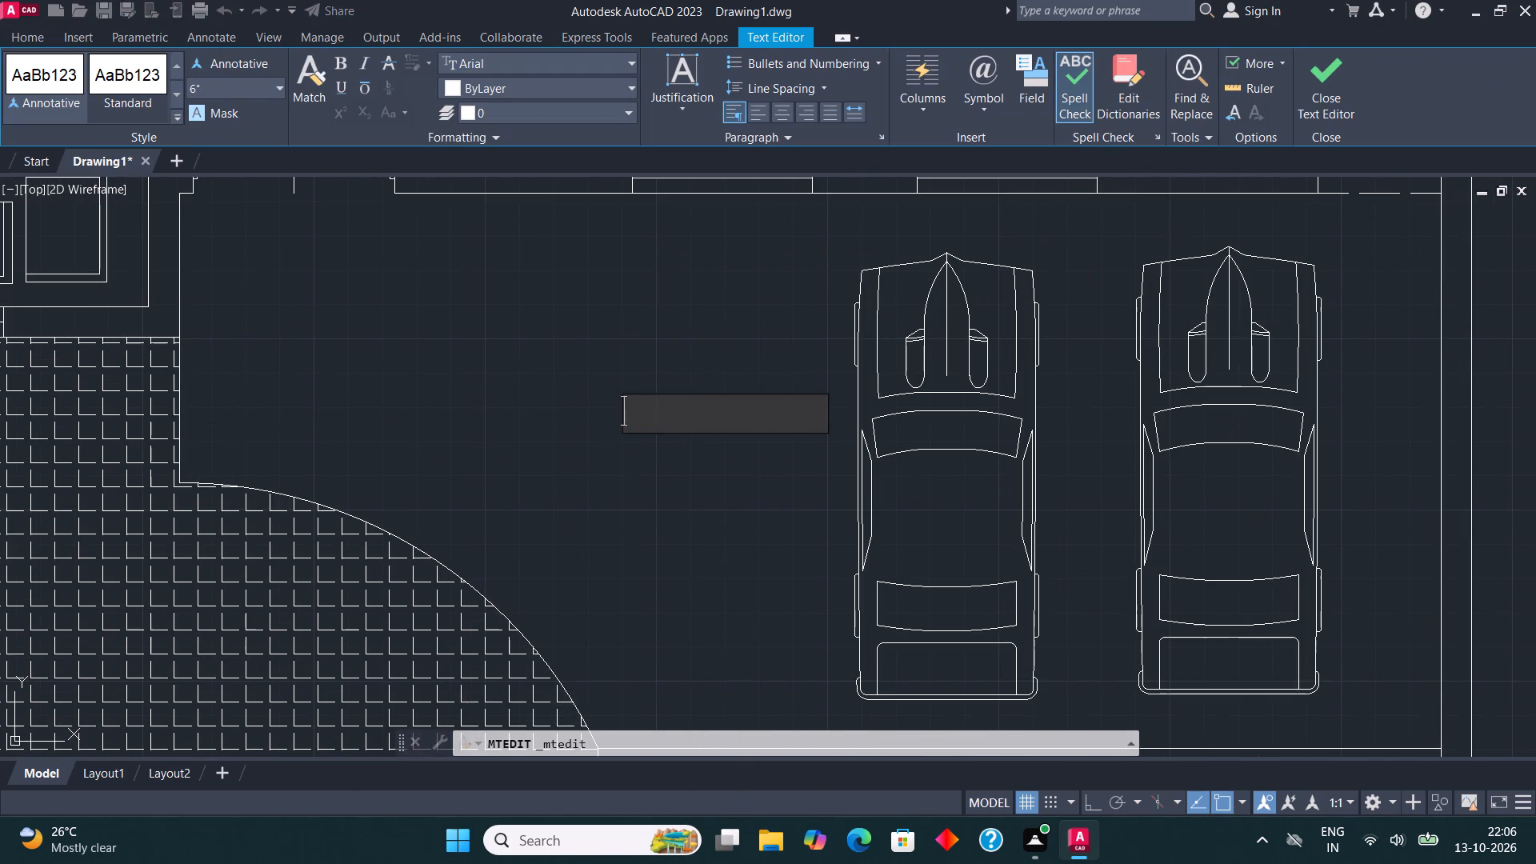
text(PORCH)
key(Return)
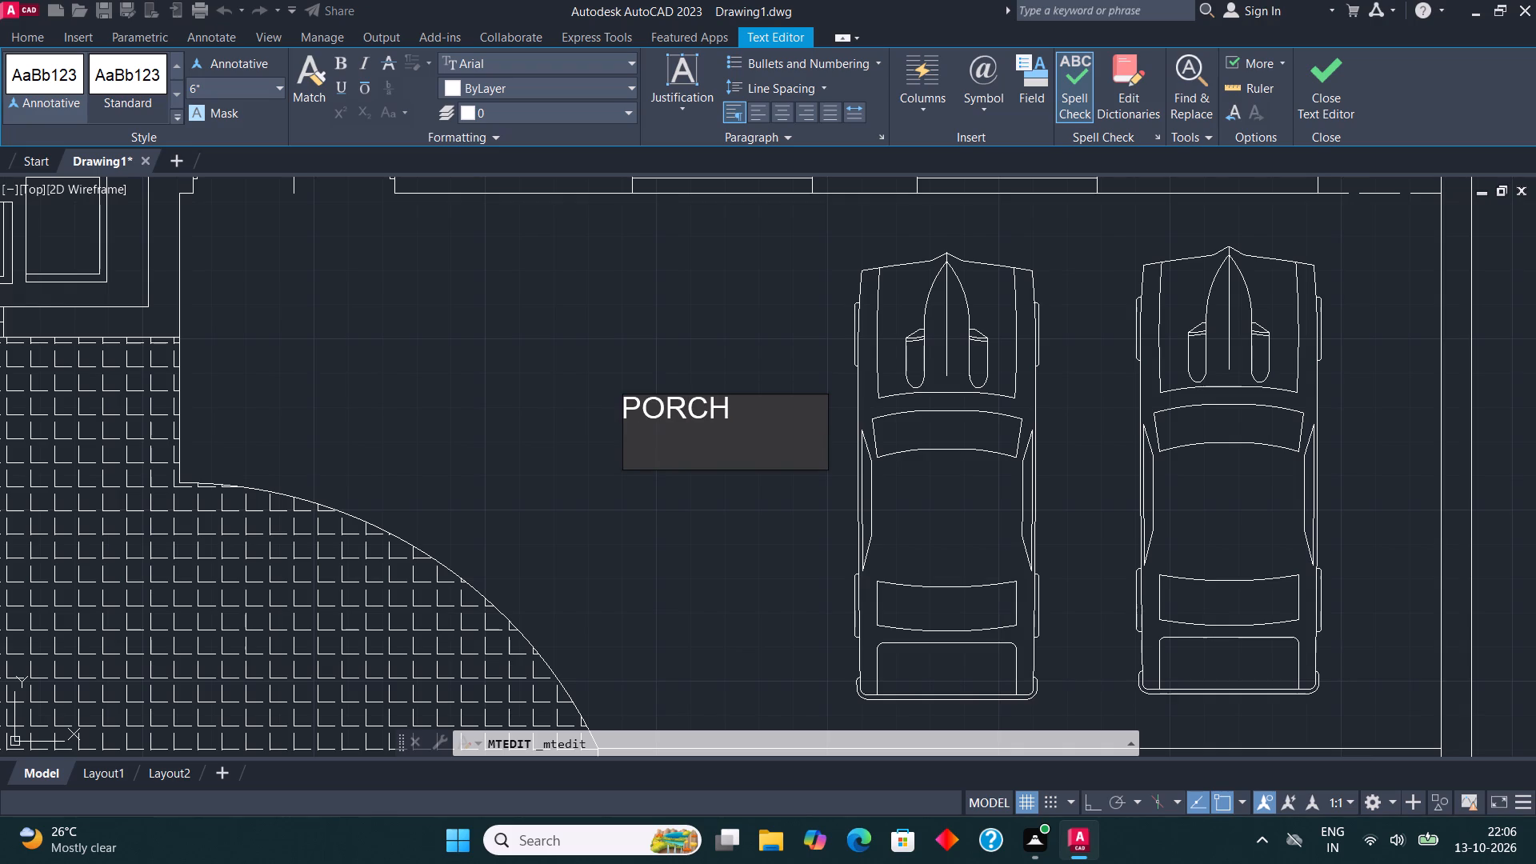
text(15')
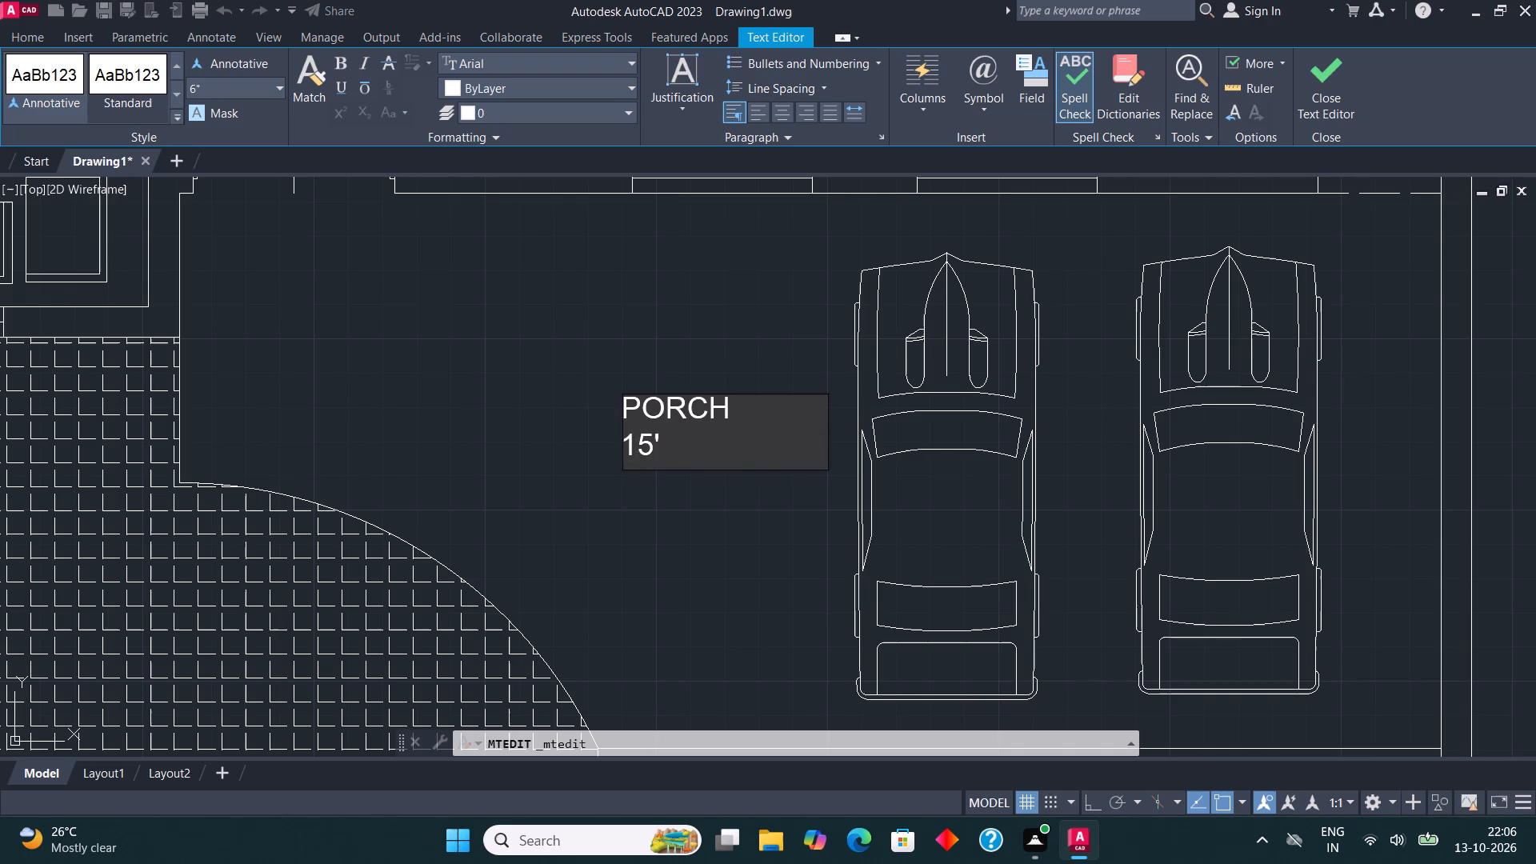
text(*18')
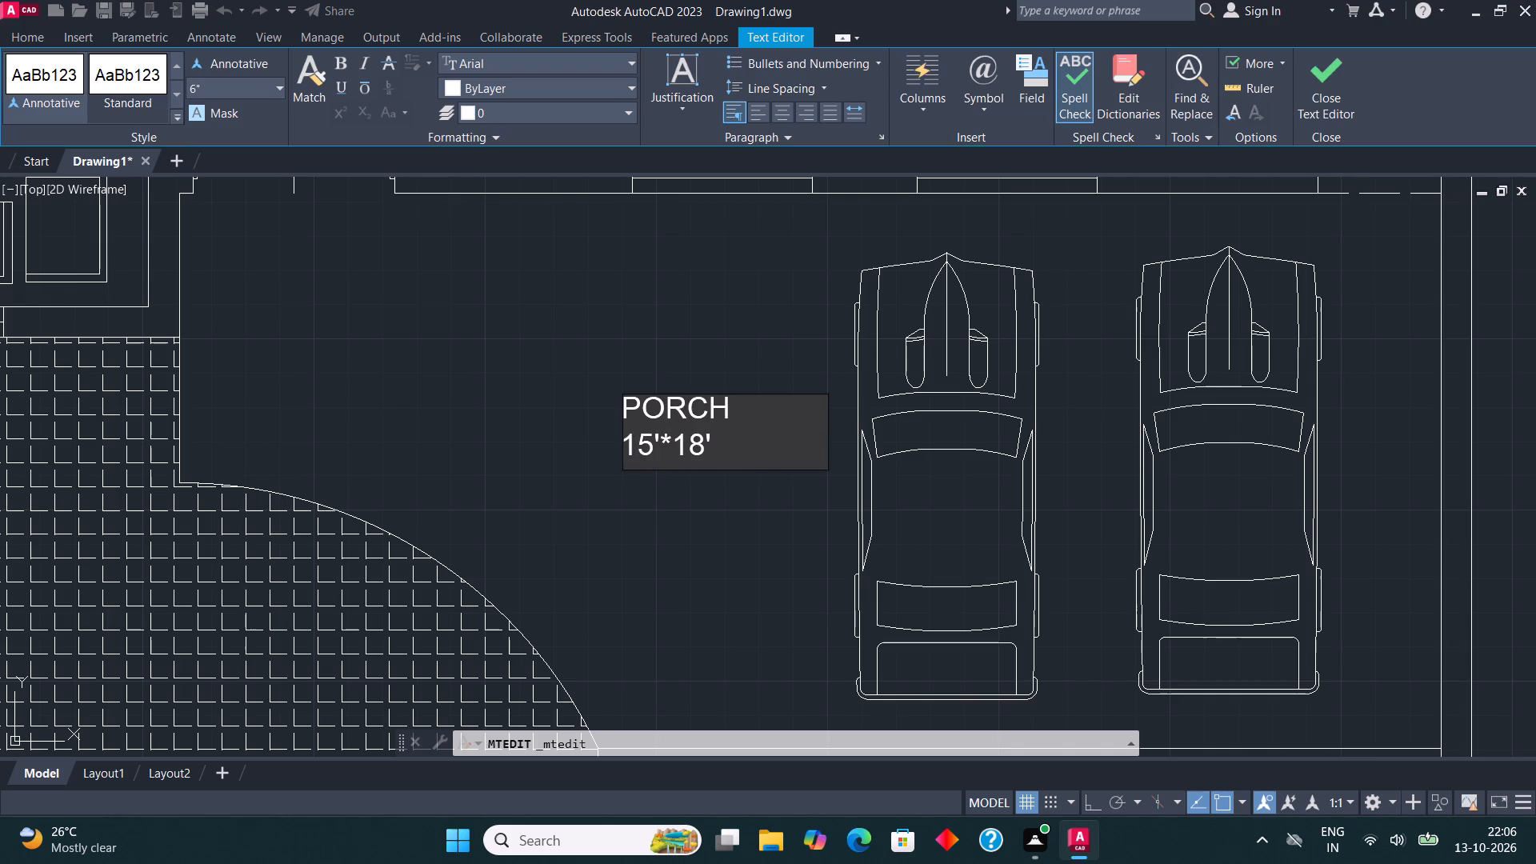
click(654, 441)
key(BackSpace)
key(8)
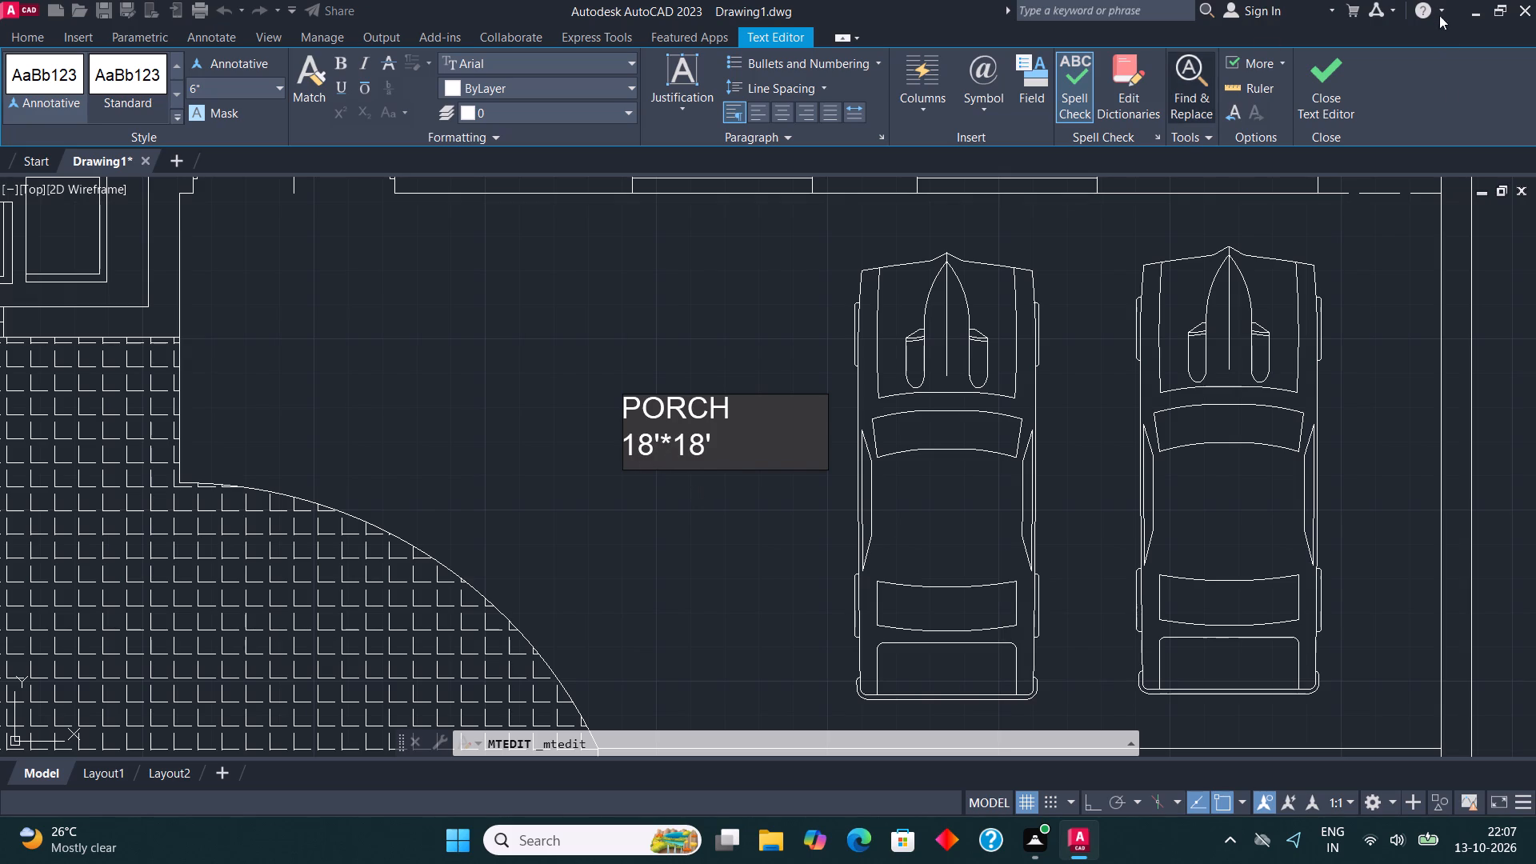
click(1316, 95)
Replace the BATH 7'*6' label text west of the staircase with STAIR HALL and 26'4"*8'6" on a second line.
scroll(822, 616, down, 2)
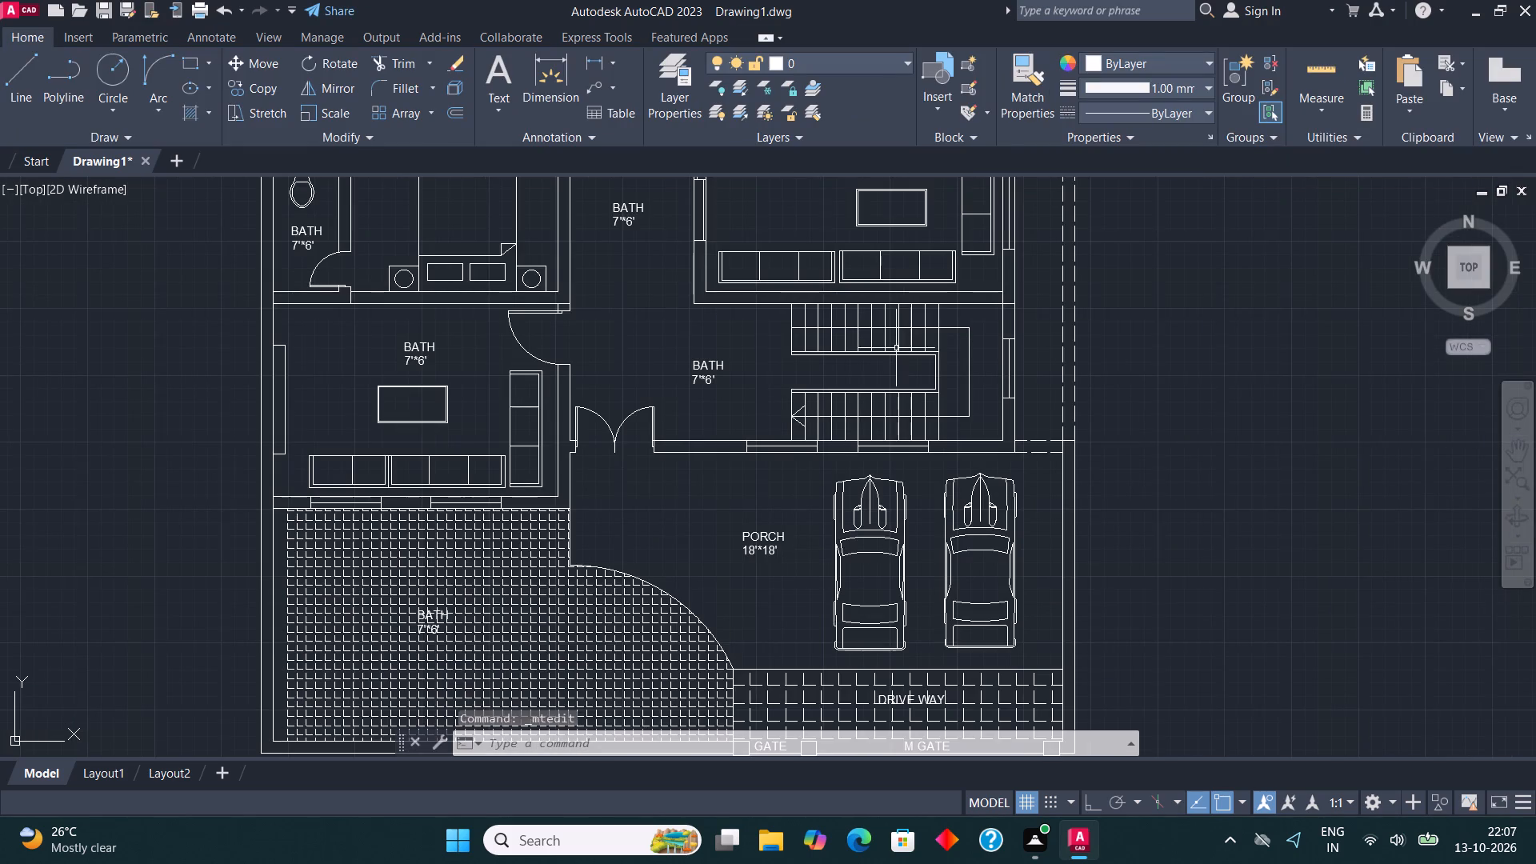
middle_drag(847, 359, 734, 391)
scroll(605, 401, up, 2)
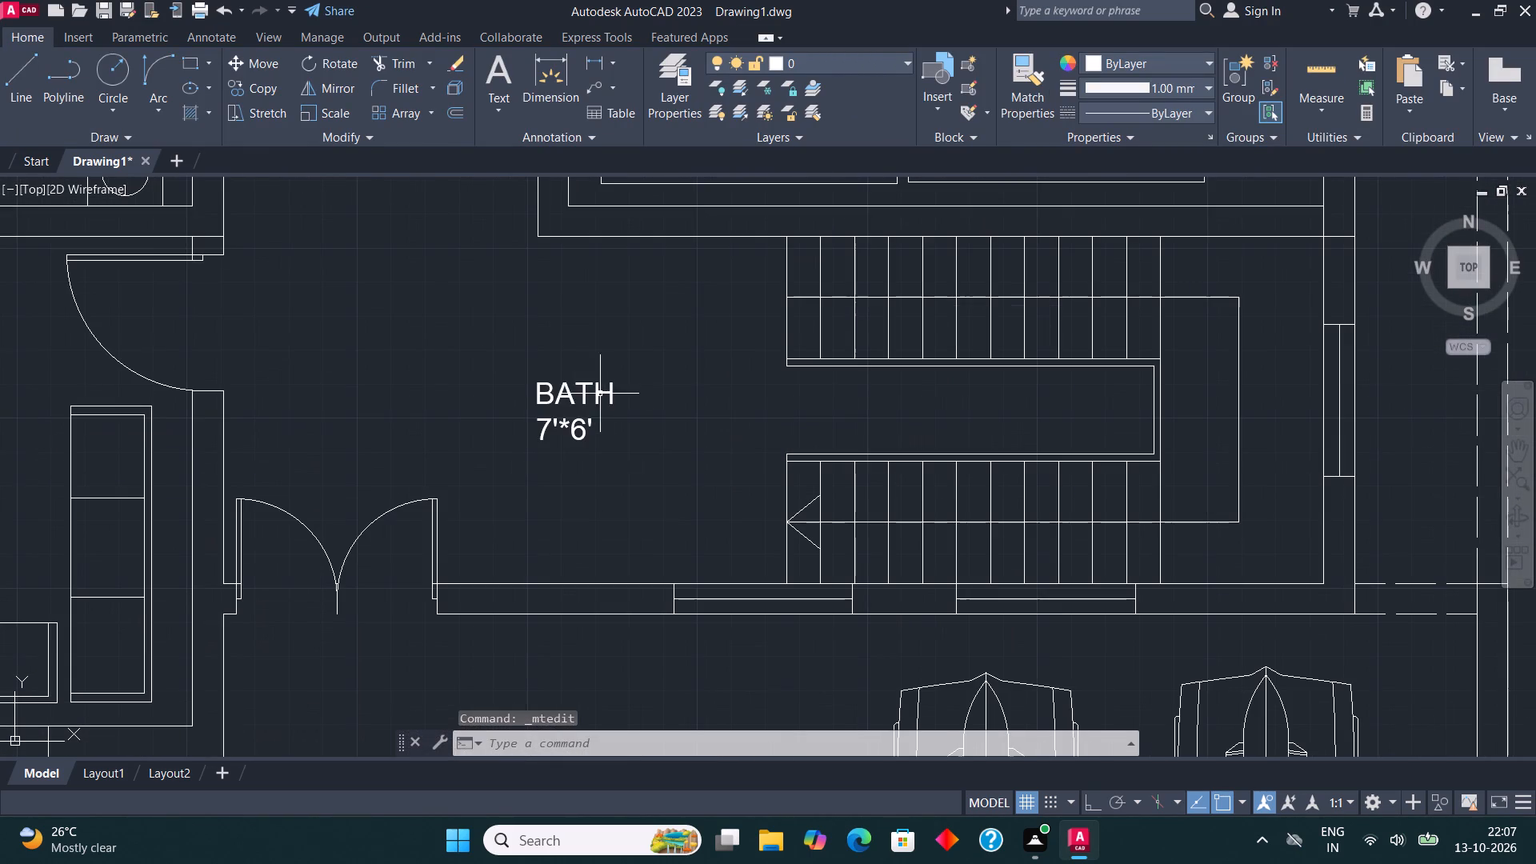
click(571, 398)
right_click(571, 398)
click(666, 310)
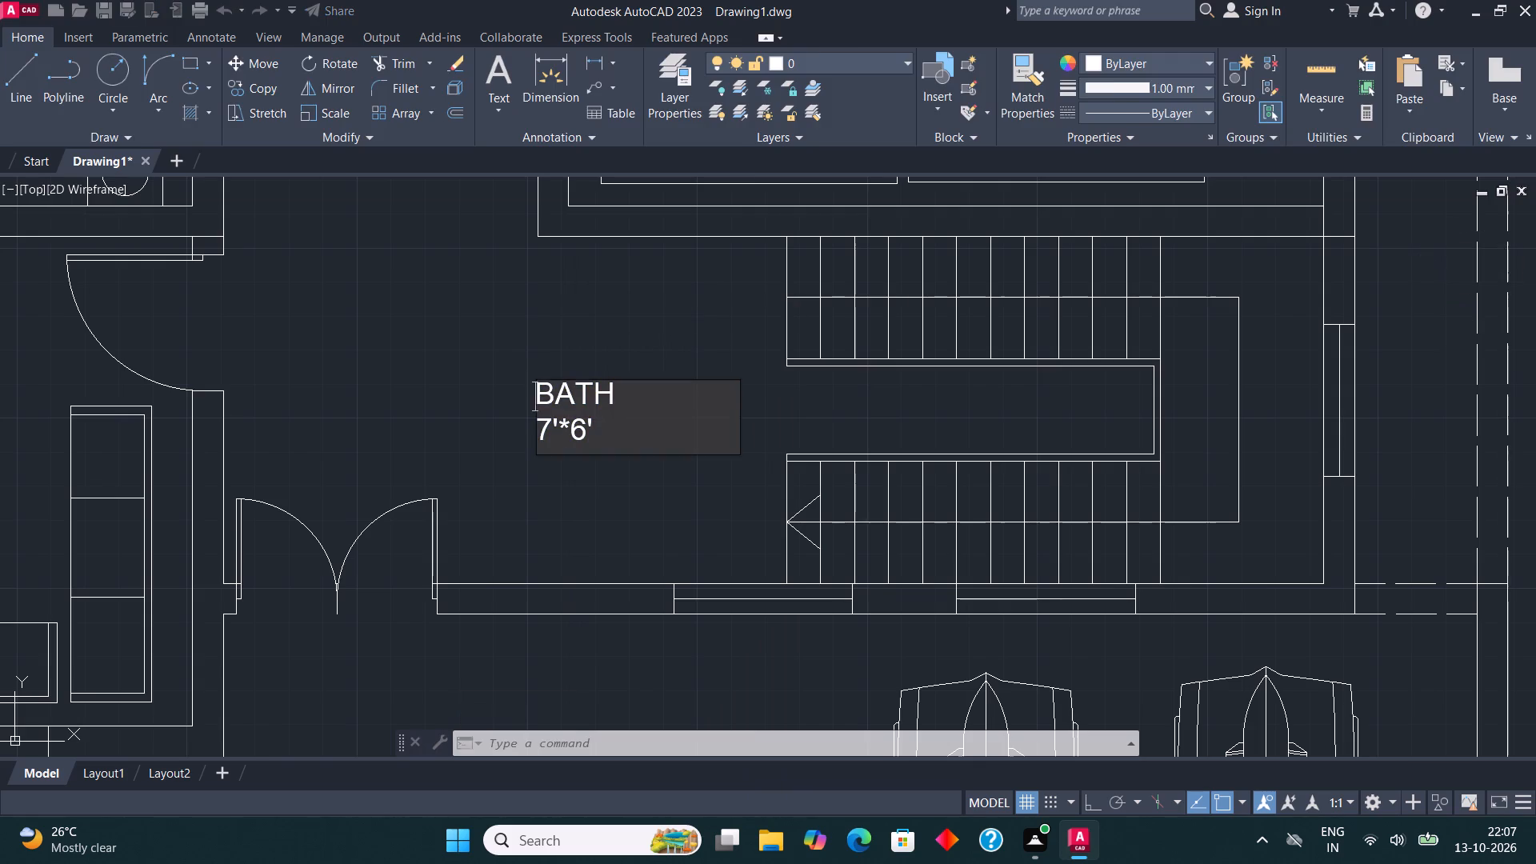
click(619, 432)
key(BackSpace)
key(BackSpace)
key(BackSpace)
key(BackSpace)
key(BackSpace)
key(BackSpace)
key(BackSpace)
key(BackSpace)
key(BackSpace)
key(BackSpace)
key(BackSpace)
key(BackSpace)
key(BackSpace)
key(BackSpace)
key(BackSpace)
key(BackSpace)
key(BackSpace)
key(BackSpace)
key(BackSpace)
key(BackSpace)
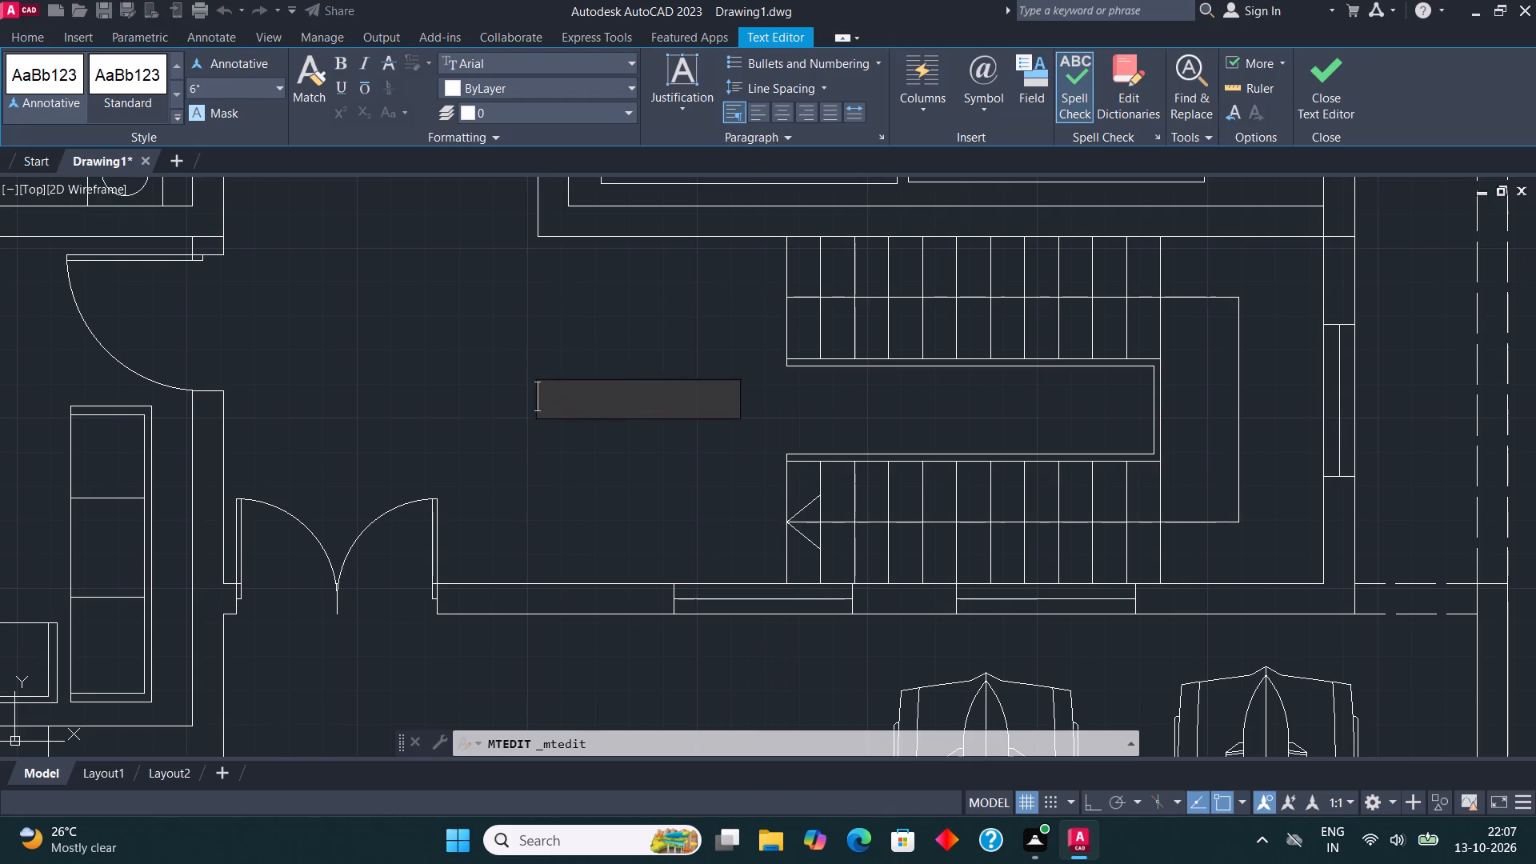
text(STAIR HALL)
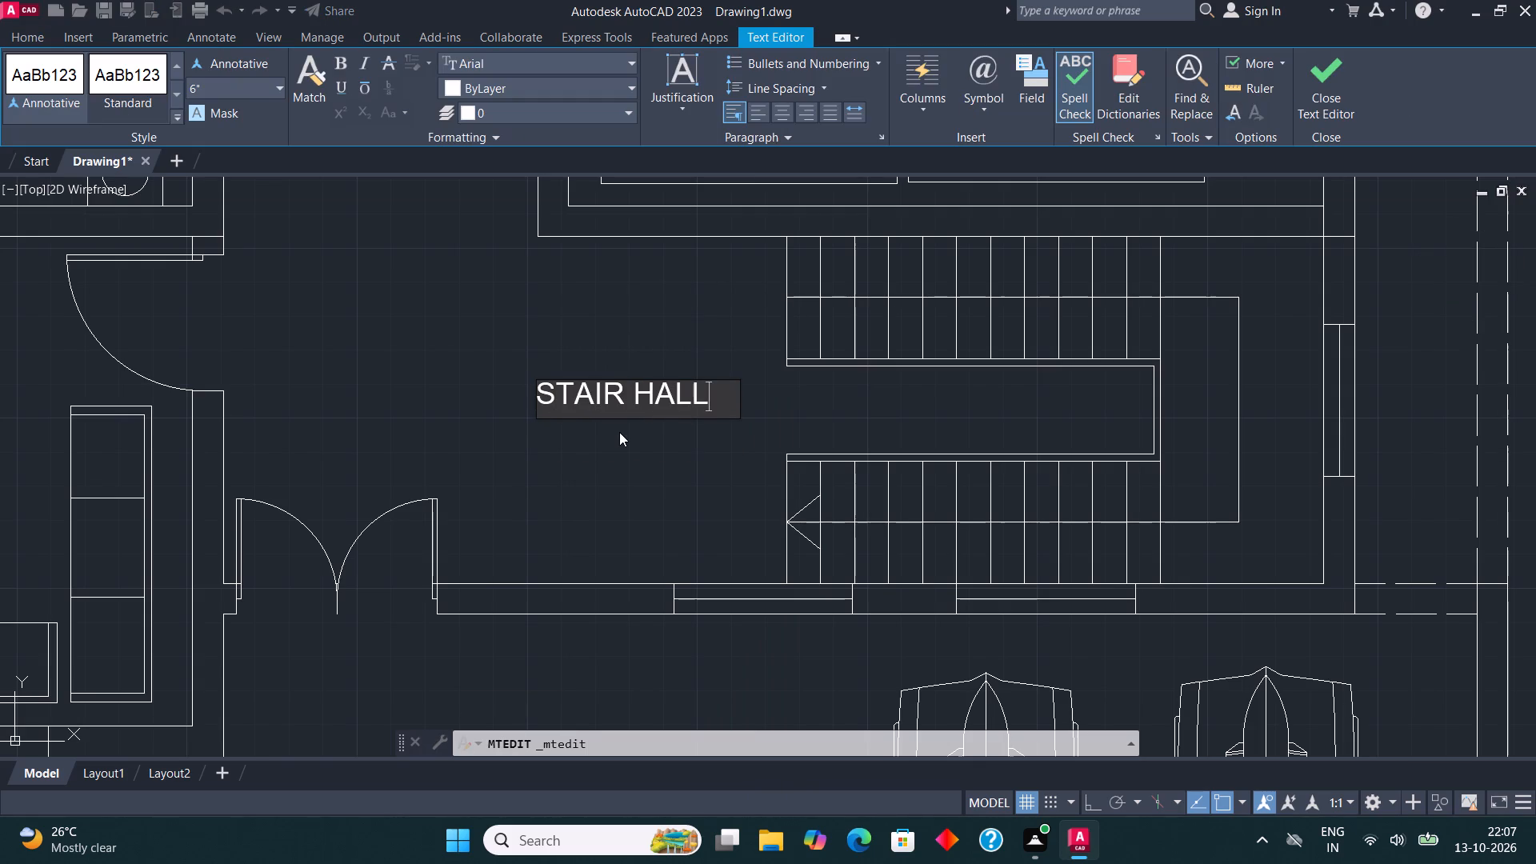
key(Return)
text(26')
text(4"*)
text(8')
text(6")
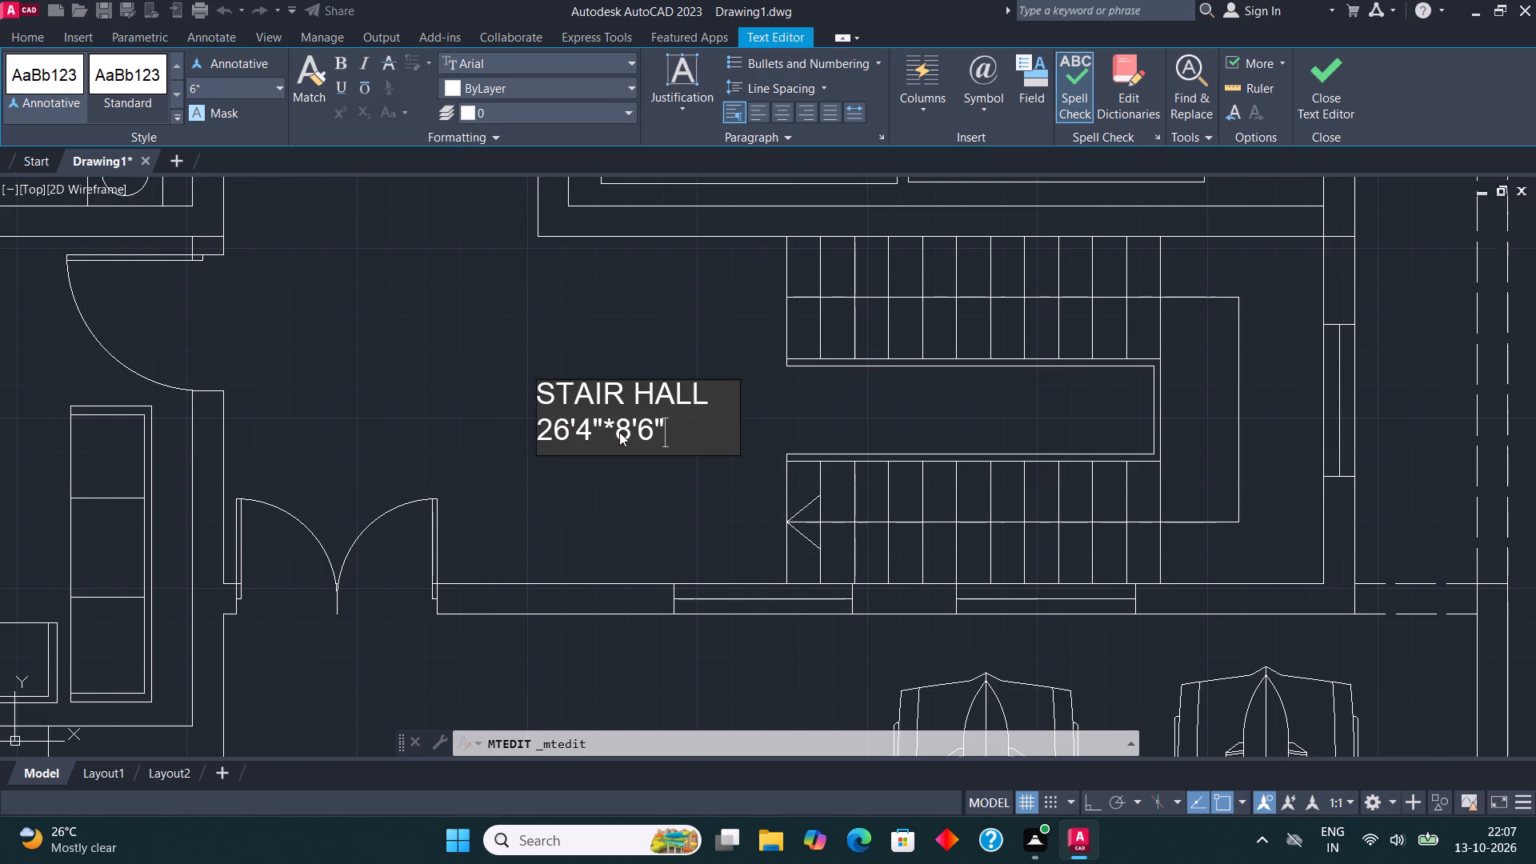
click(1335, 90)
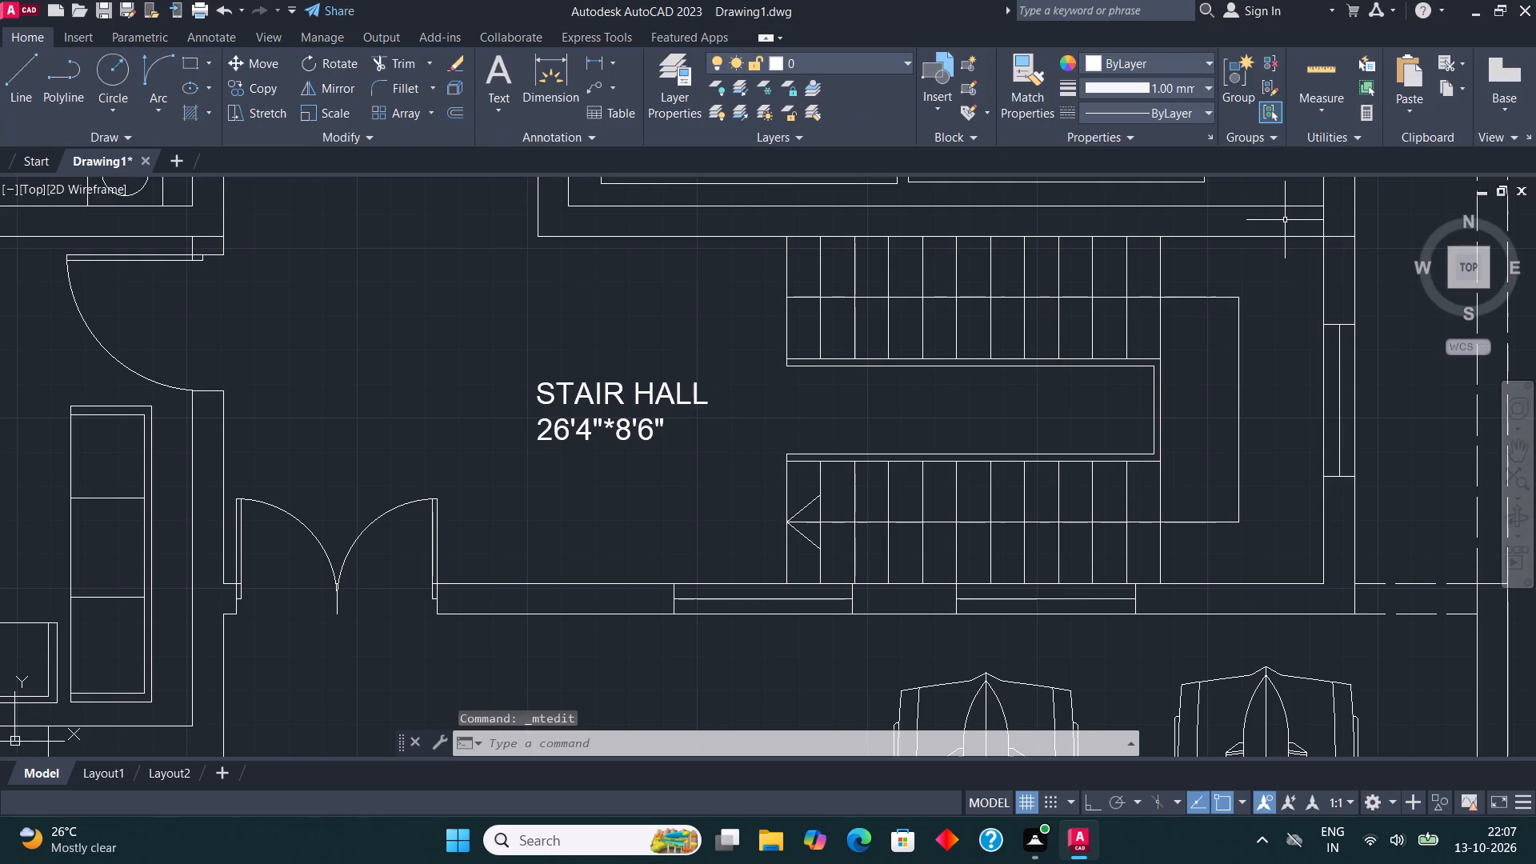
Copy the STAIR HALL label to just west of the upper stair flight and onto the landing at the staircase's east end.
click(596, 389)
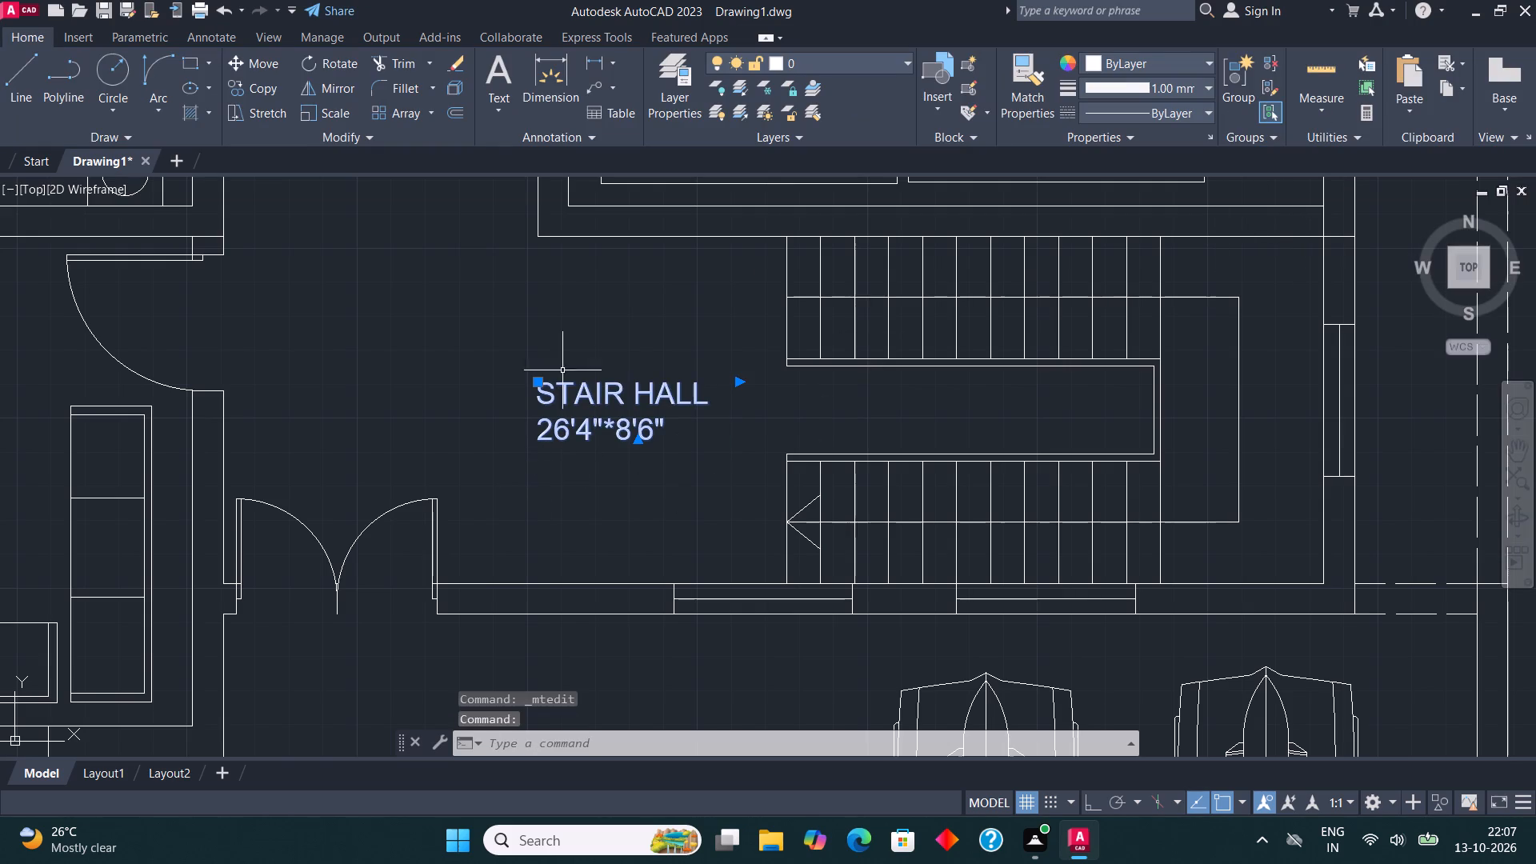
click(251, 86)
click(604, 408)
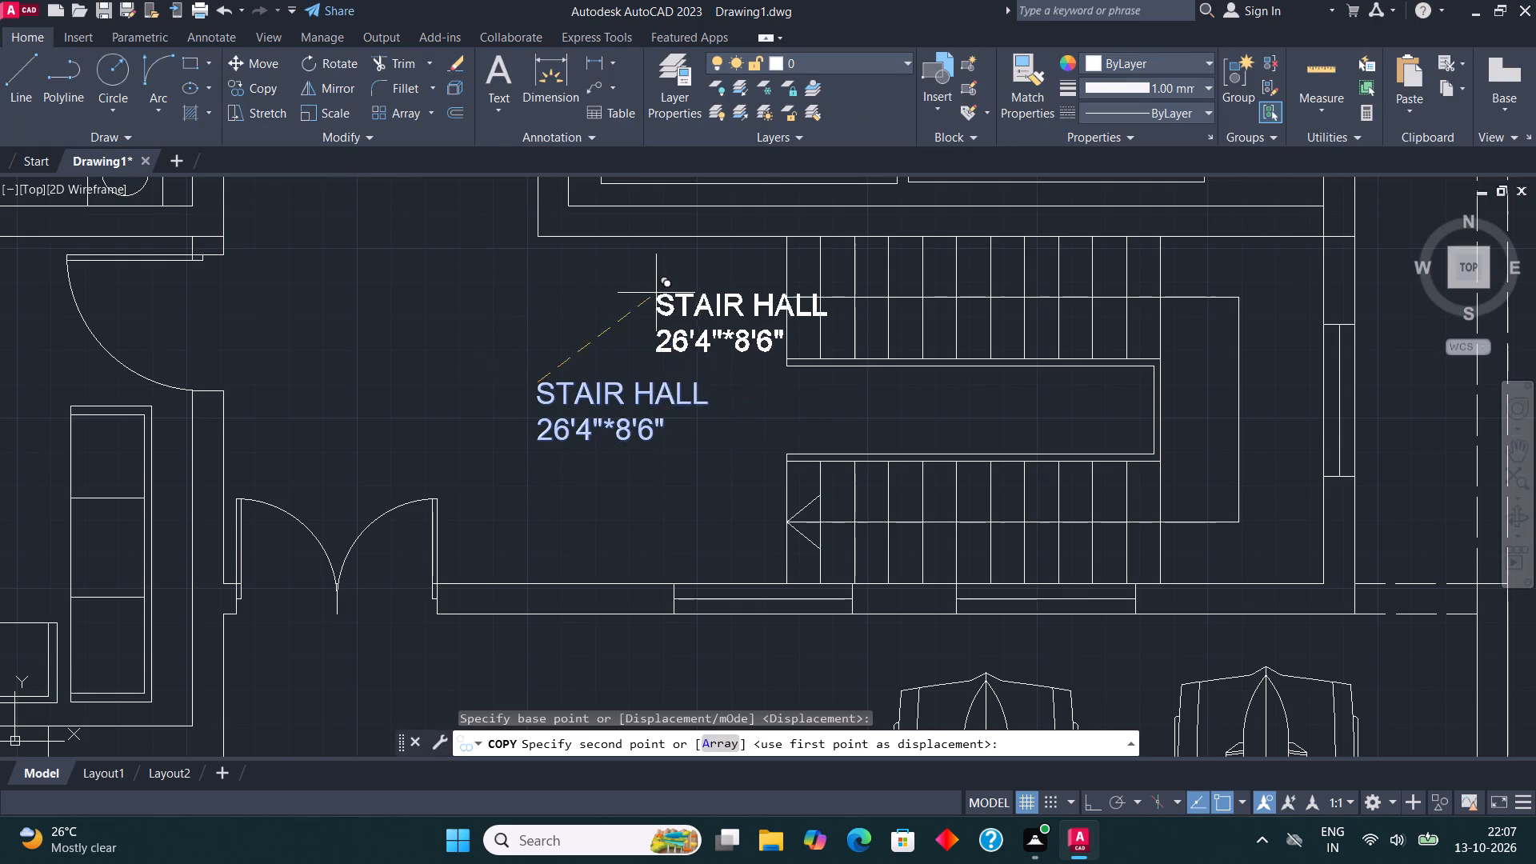
click(622, 280)
click(1156, 370)
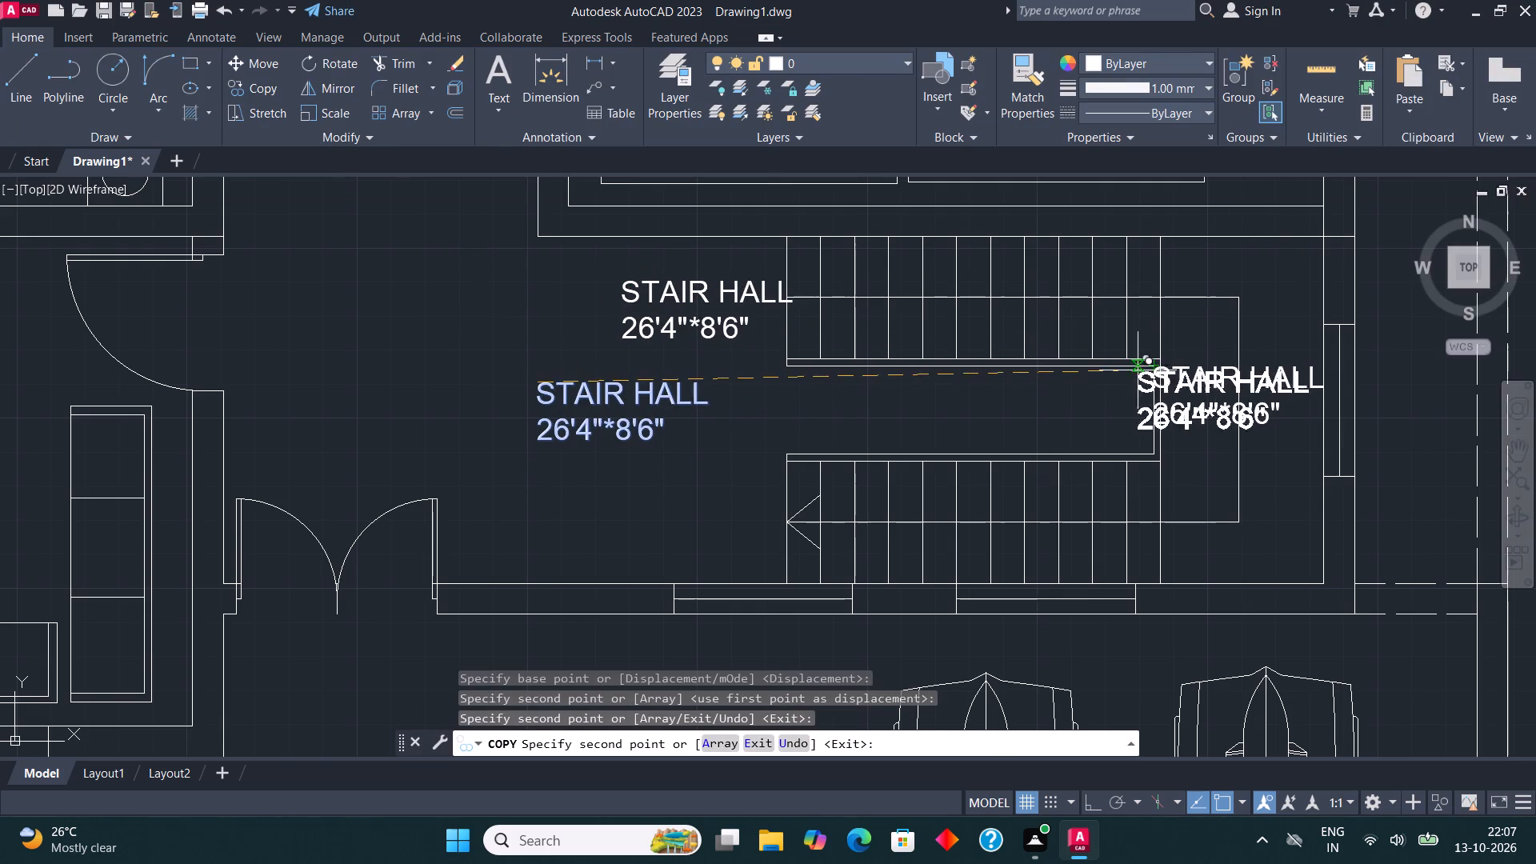
key(Escape)
Replace the text of the STAIR HALL copy beside the upper stair flight with UP.
click(709, 302)
right_click(708, 302)
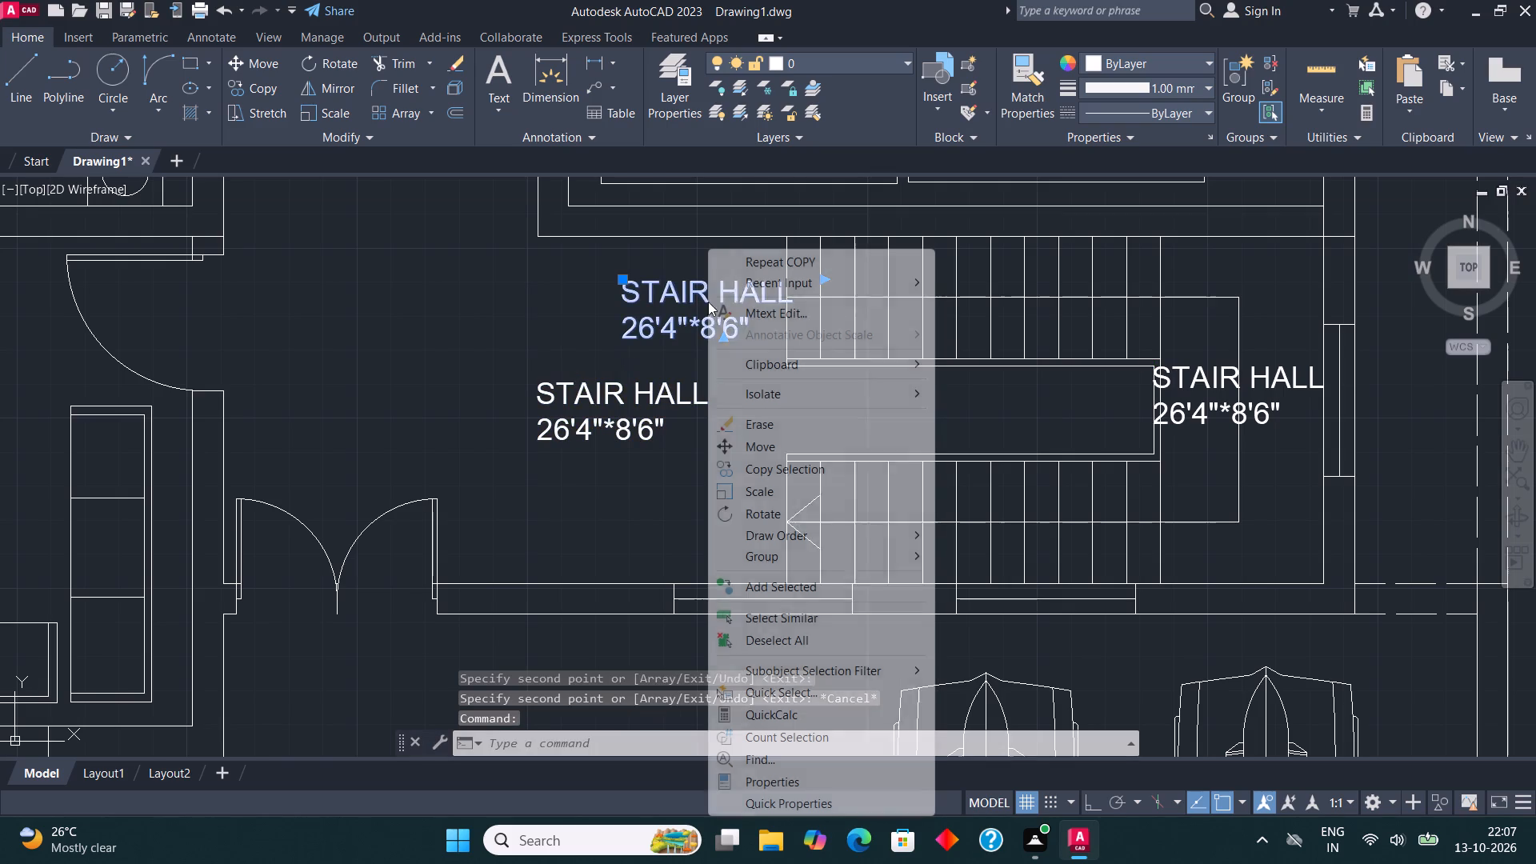
click(786, 311)
click(753, 338)
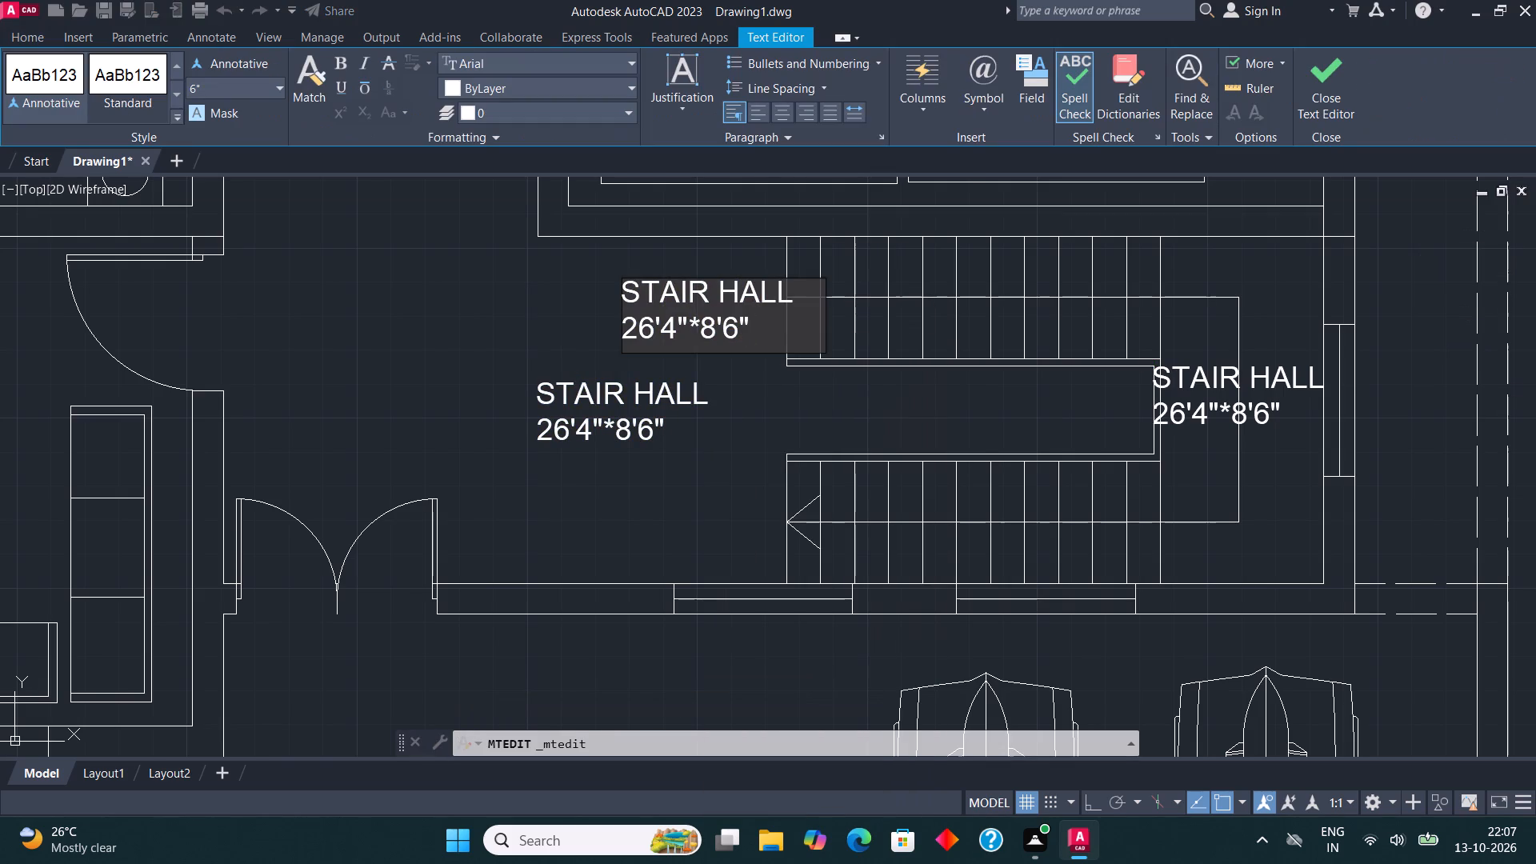
key(BackSpace)
key(BackSpace)
key(BackSpace)
key(BackSpace)
key(BackSpace)
key(BackSpace)
key(BackSpace)
key(BackSpace)
key(BackSpace)
key(BackSpace)
key(BackSpace)
key(BackSpace)
key(BackSpace)
key(BackSpace)
key(BackSpace)
key(BackSpace)
key(BackSpace)
key(BackSpace)
key(BackSpace)
key(BackSpace)
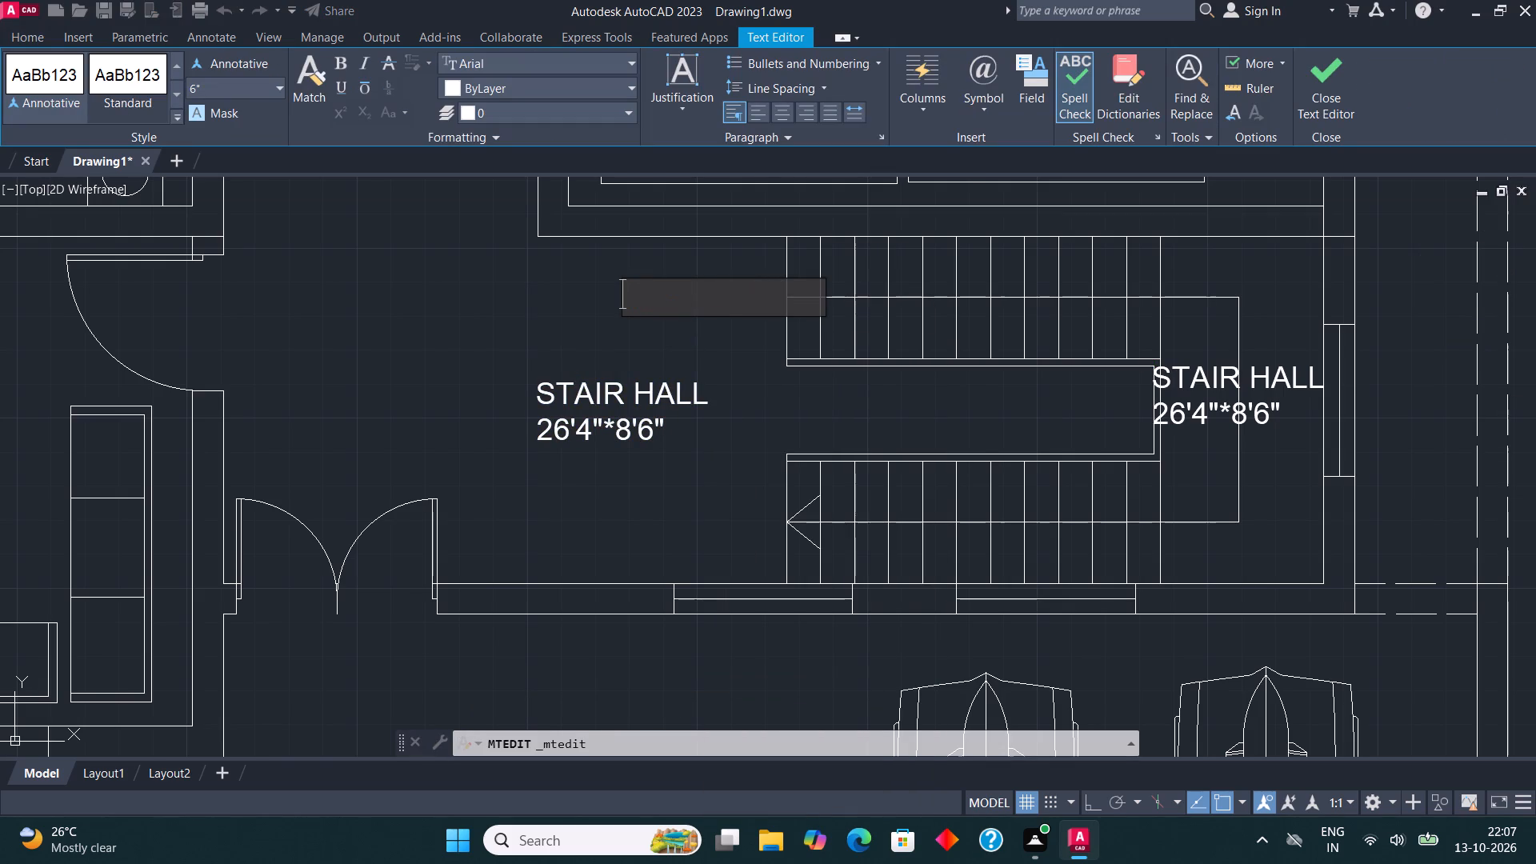
text(UP)
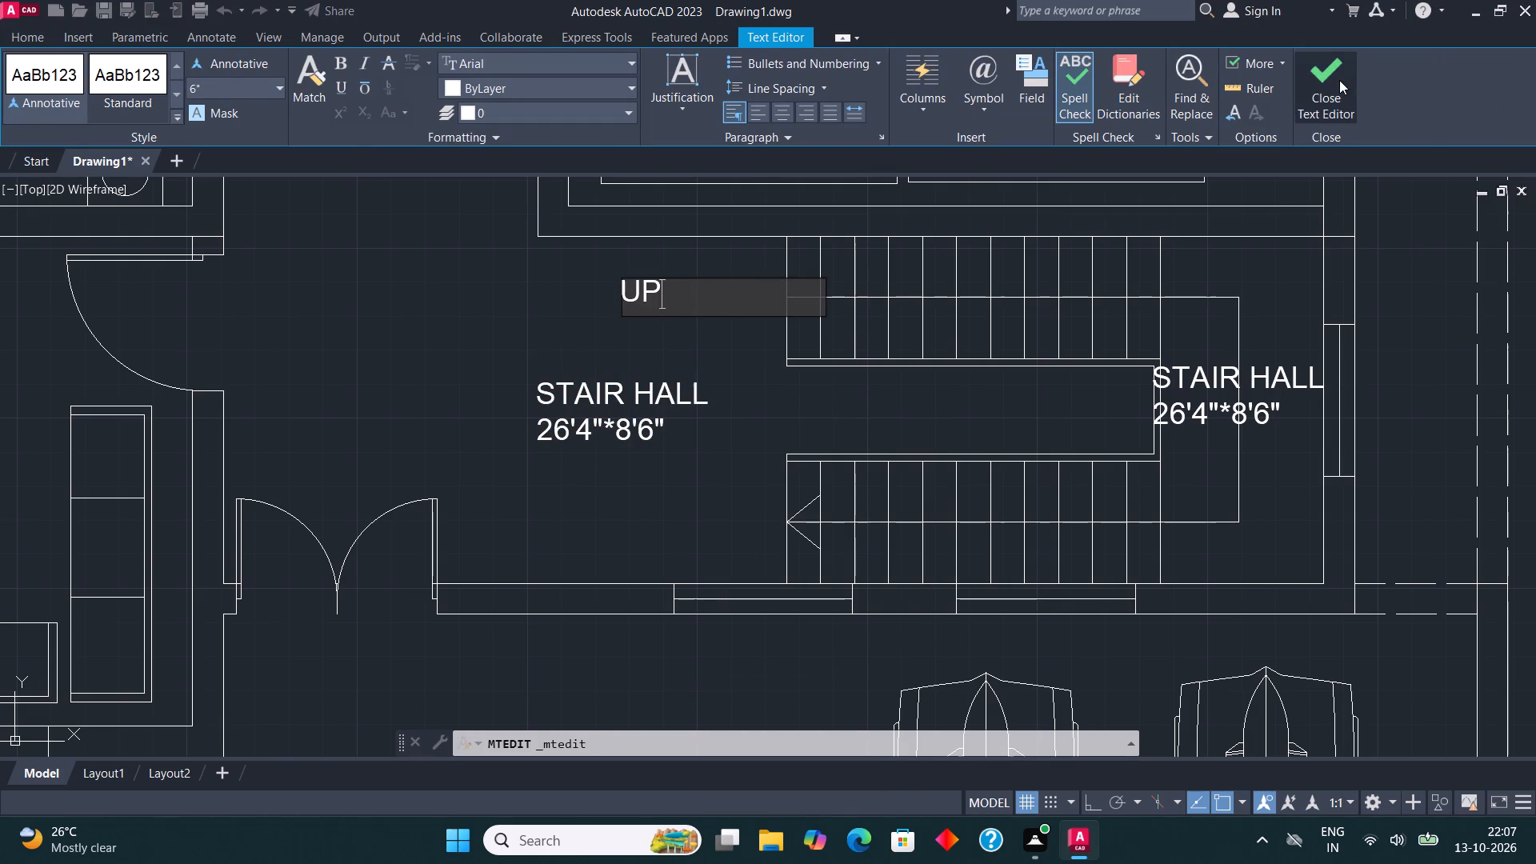
click(1339, 80)
Move the UP label east to sit beside the start of the upper stair flight's direction line.
drag(634, 270, 634, 282)
click(598, 310)
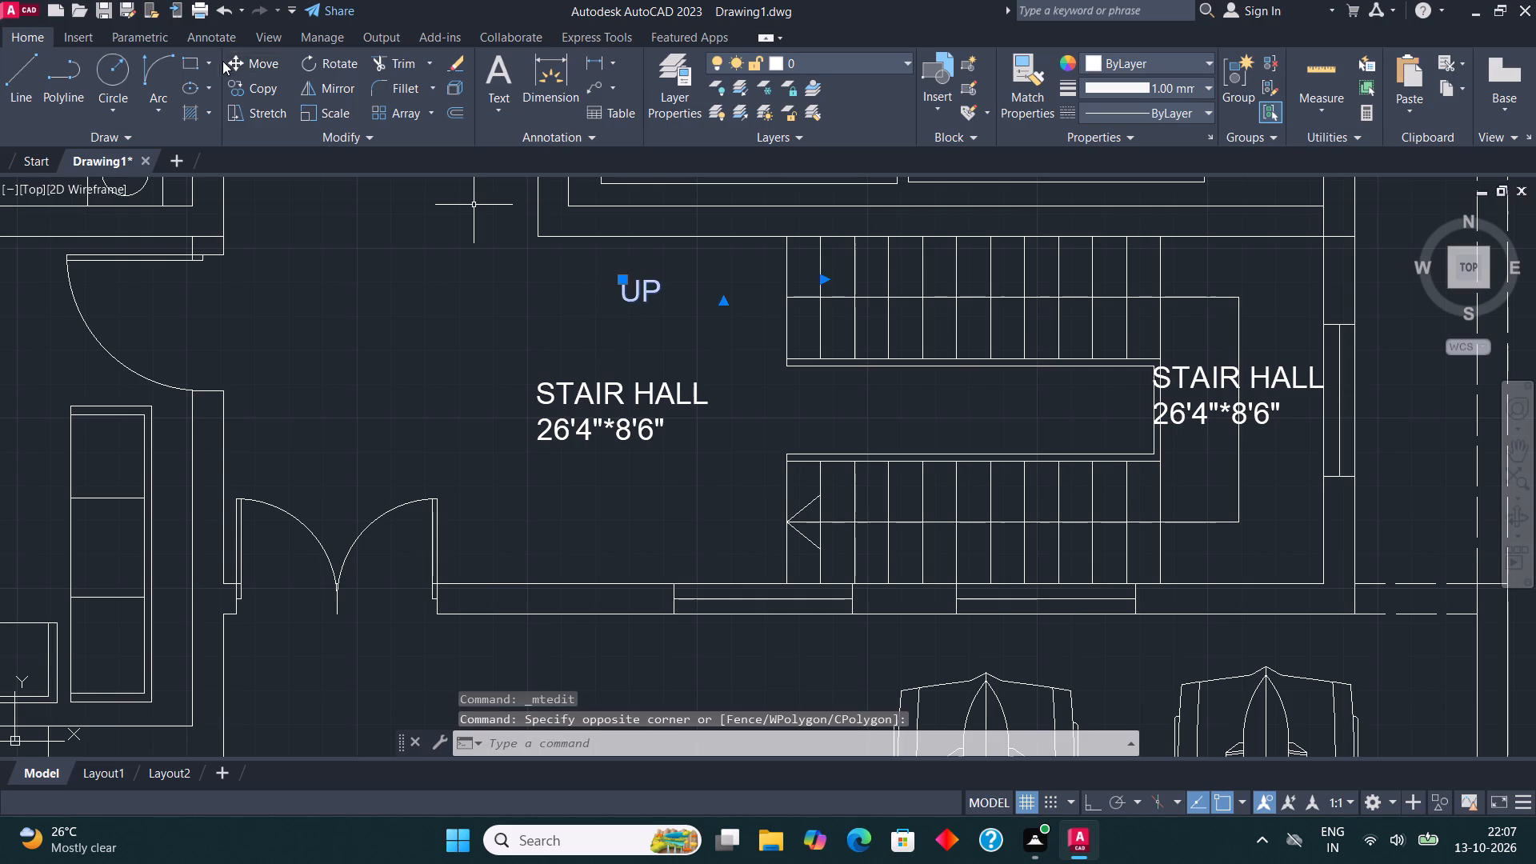
click(238, 71)
click(623, 285)
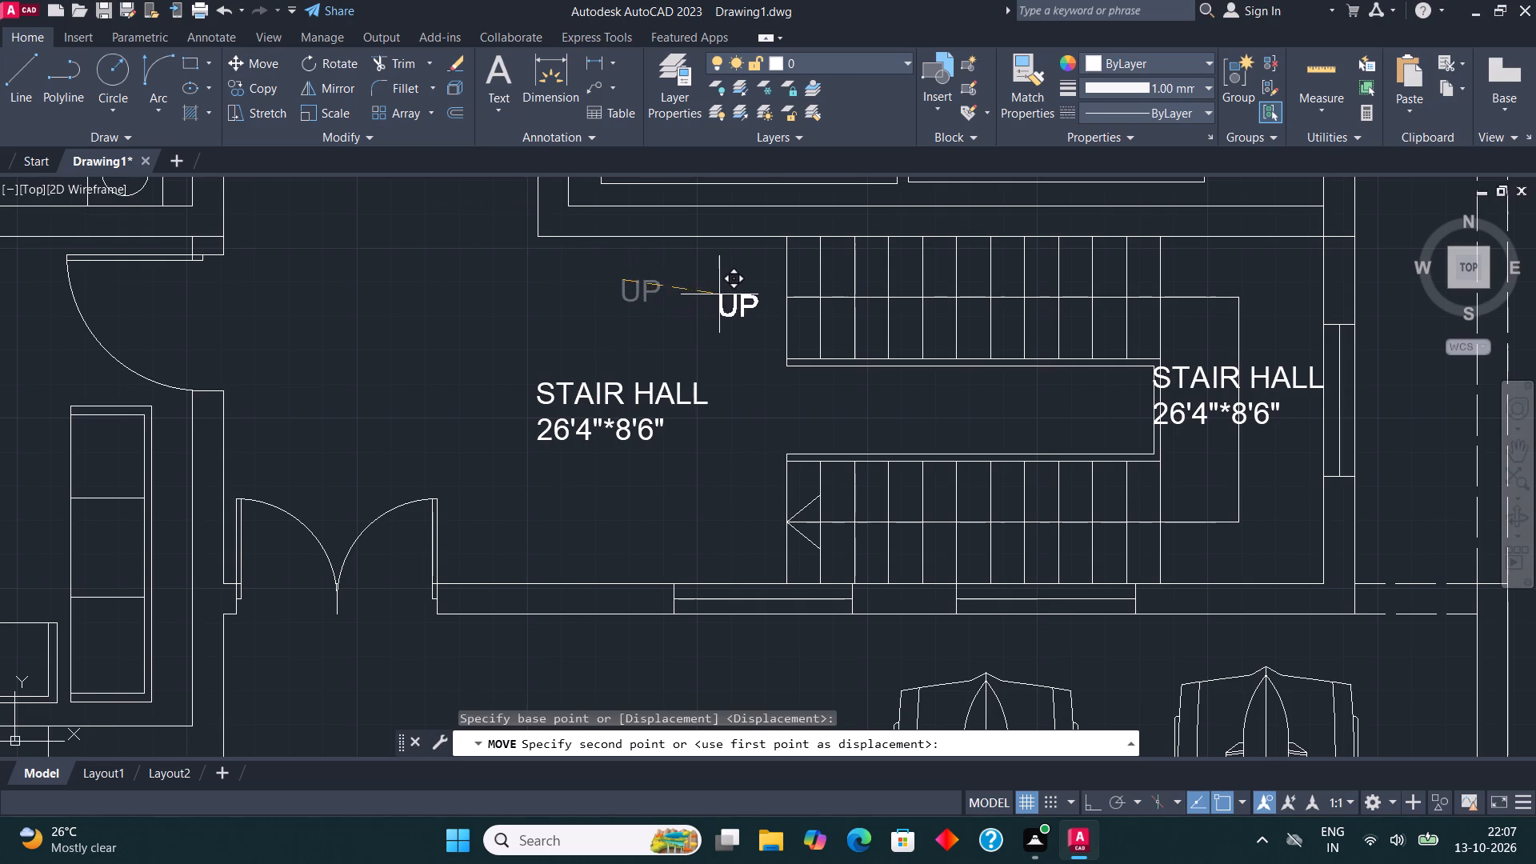
click(739, 290)
Replace the text of the STAIR HALL copy on the east stair landing with BATH, AS PER and SITE on three lines.
middle_drag(1003, 277, 944, 266)
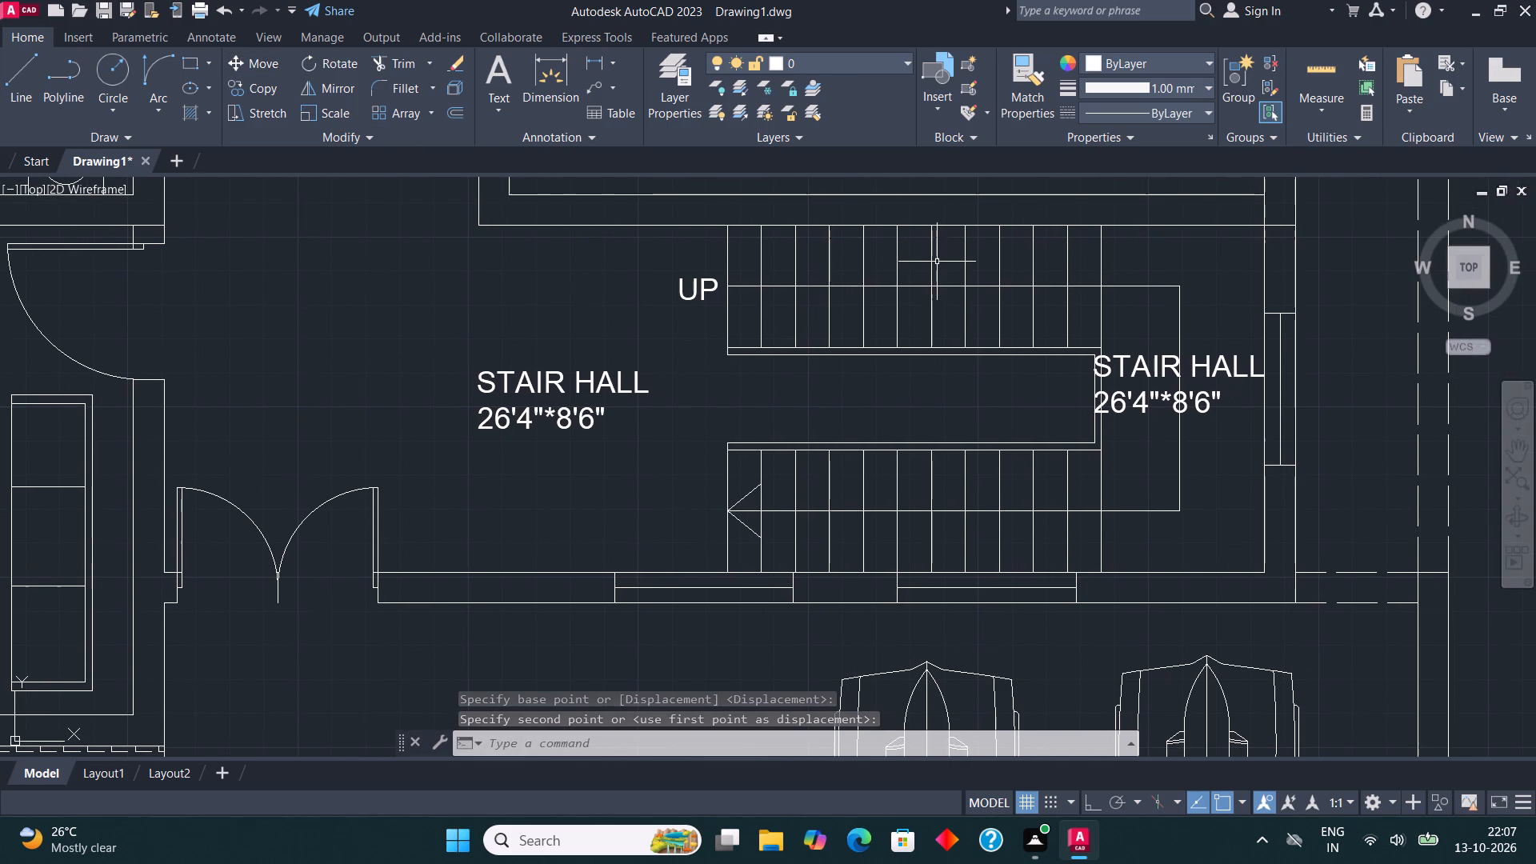
middle_drag(1130, 377, 1111, 379)
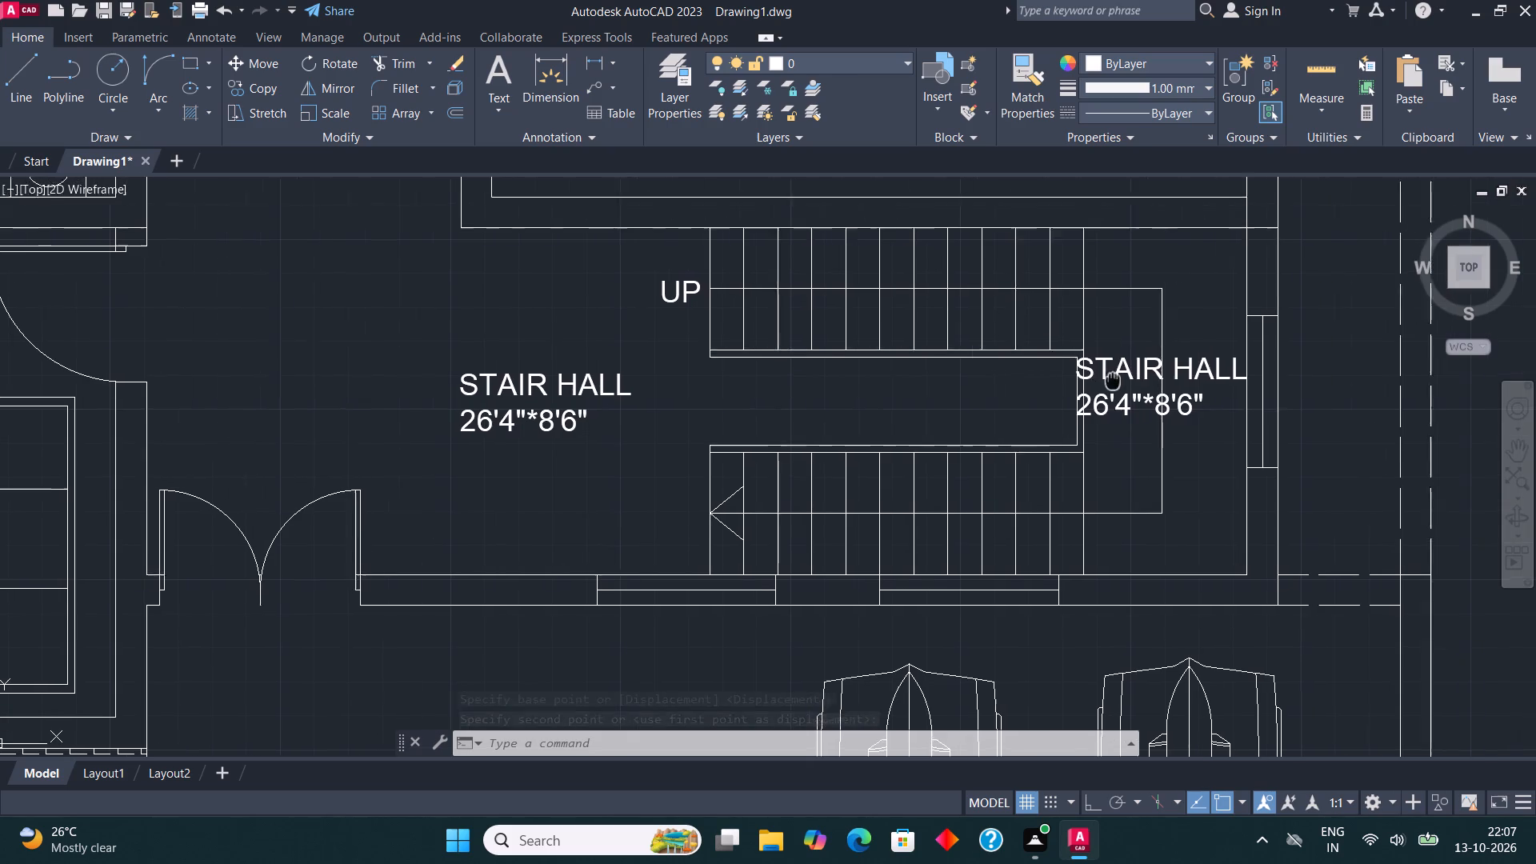
middle_drag(1111, 379, 898, 406)
click(918, 404)
right_click(918, 404)
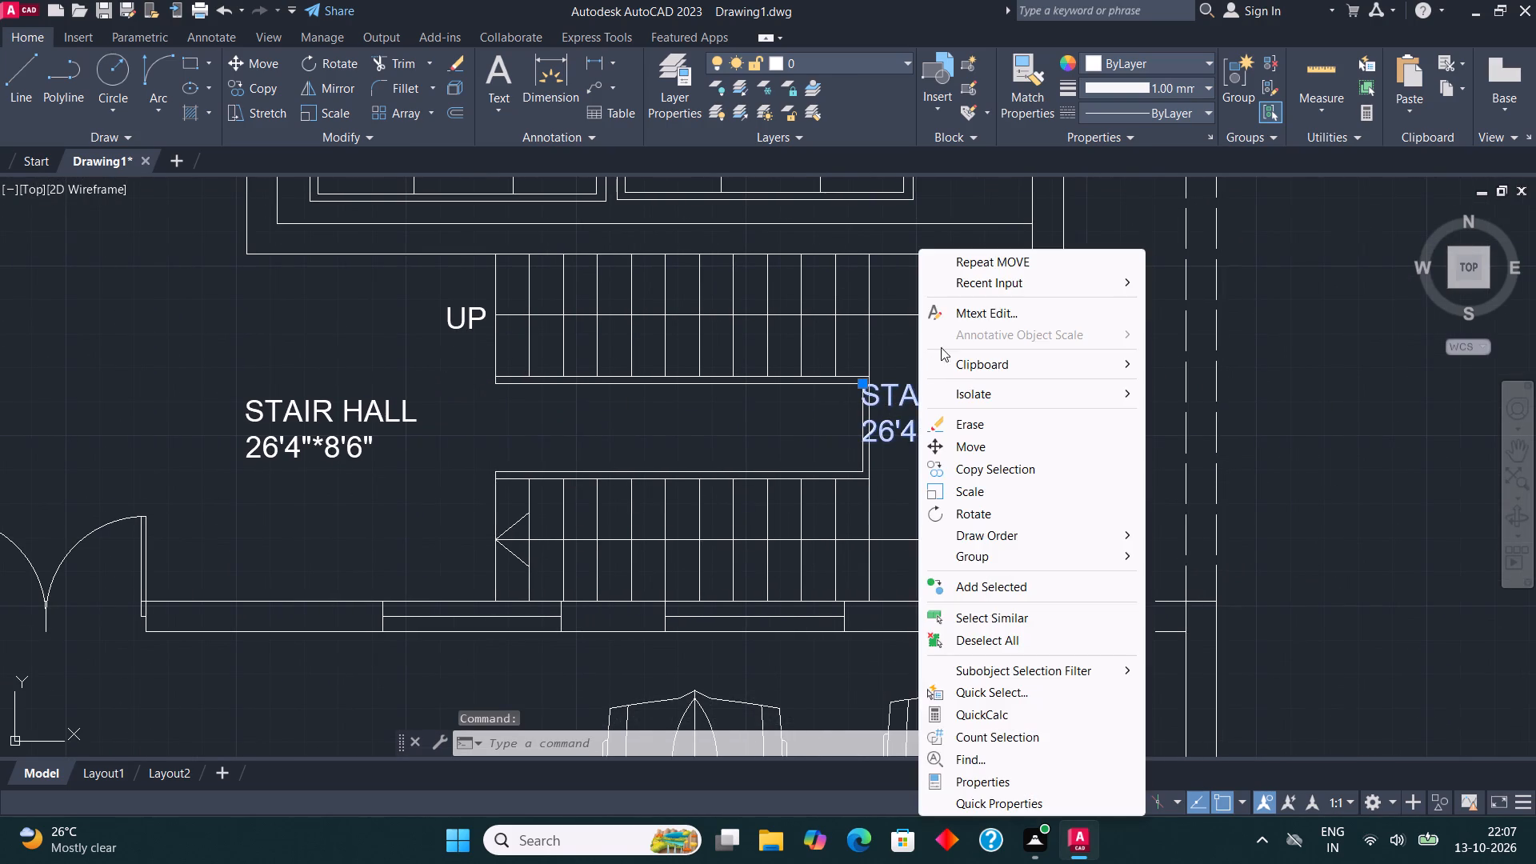
click(989, 306)
click(1006, 431)
key(BackSpace)
key(BackSpace)
key(BackSpace)
key(BackSpace)
key(BackSpace)
key(BackSpace)
key(BackSpace)
key(BackSpace)
key(BackSpace)
key(BackSpace)
key(BackSpace)
key(BackSpace)
key(BackSpace)
key(BackSpace)
key(BackSpace)
key(BackSpace)
key(BackSpace)
key(BackSpace)
key(BackSpace)
key(BackSpace)
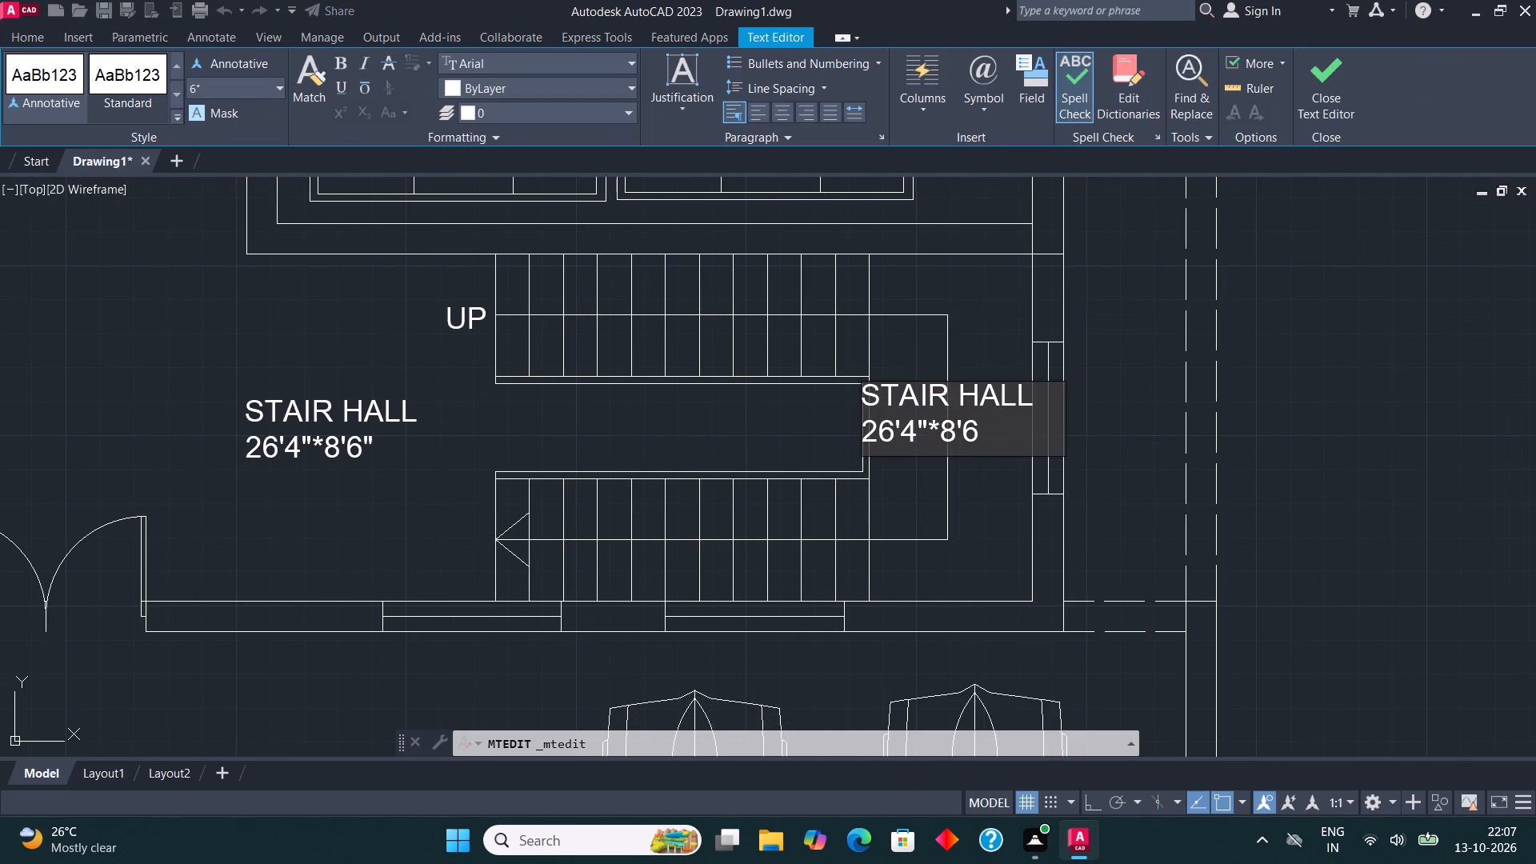
text(BATH)
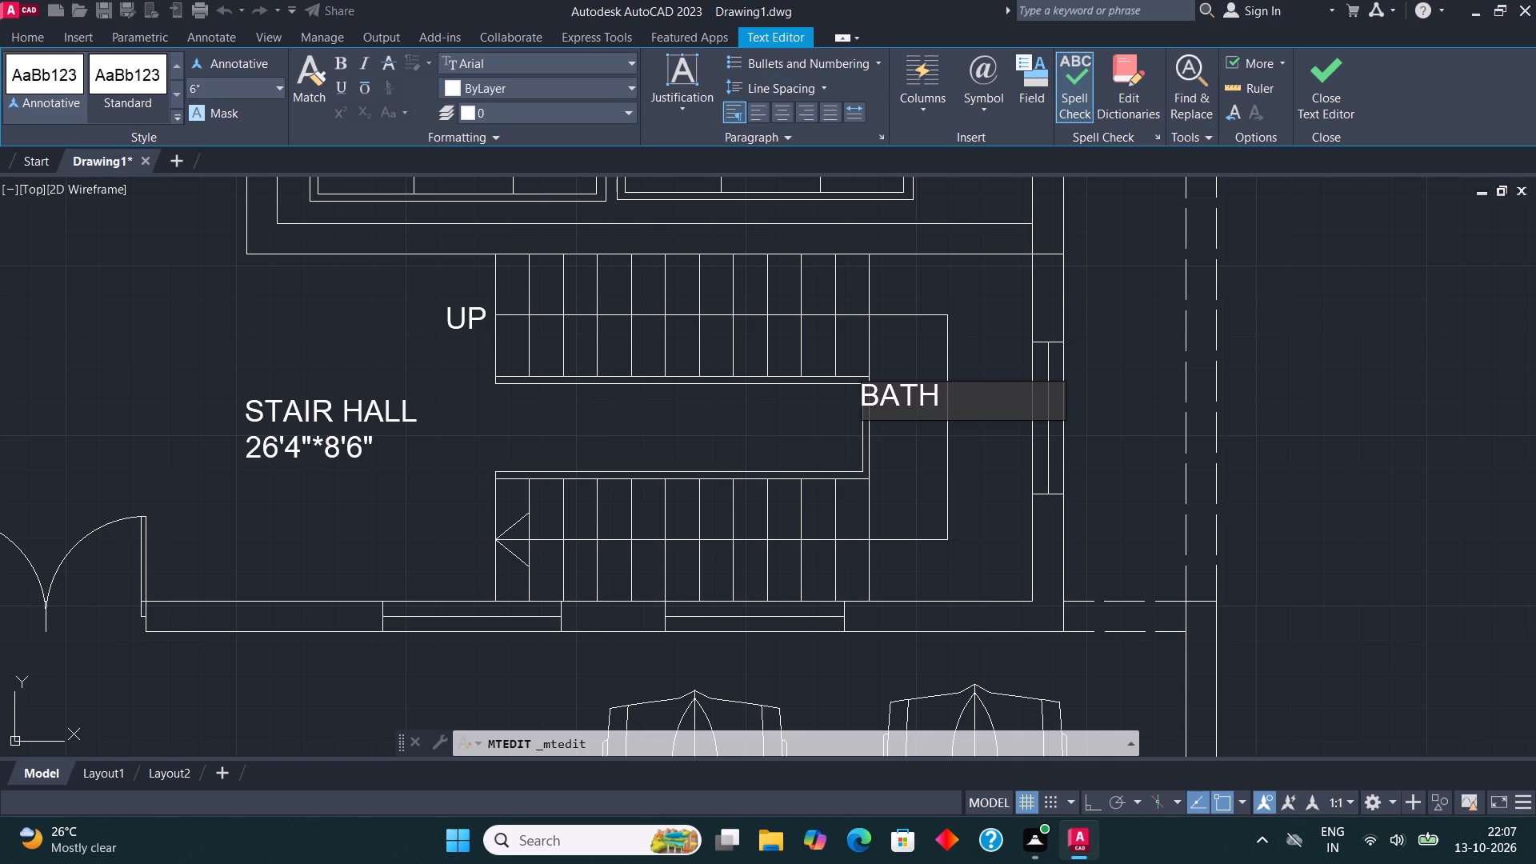
key(Return)
text(AS)
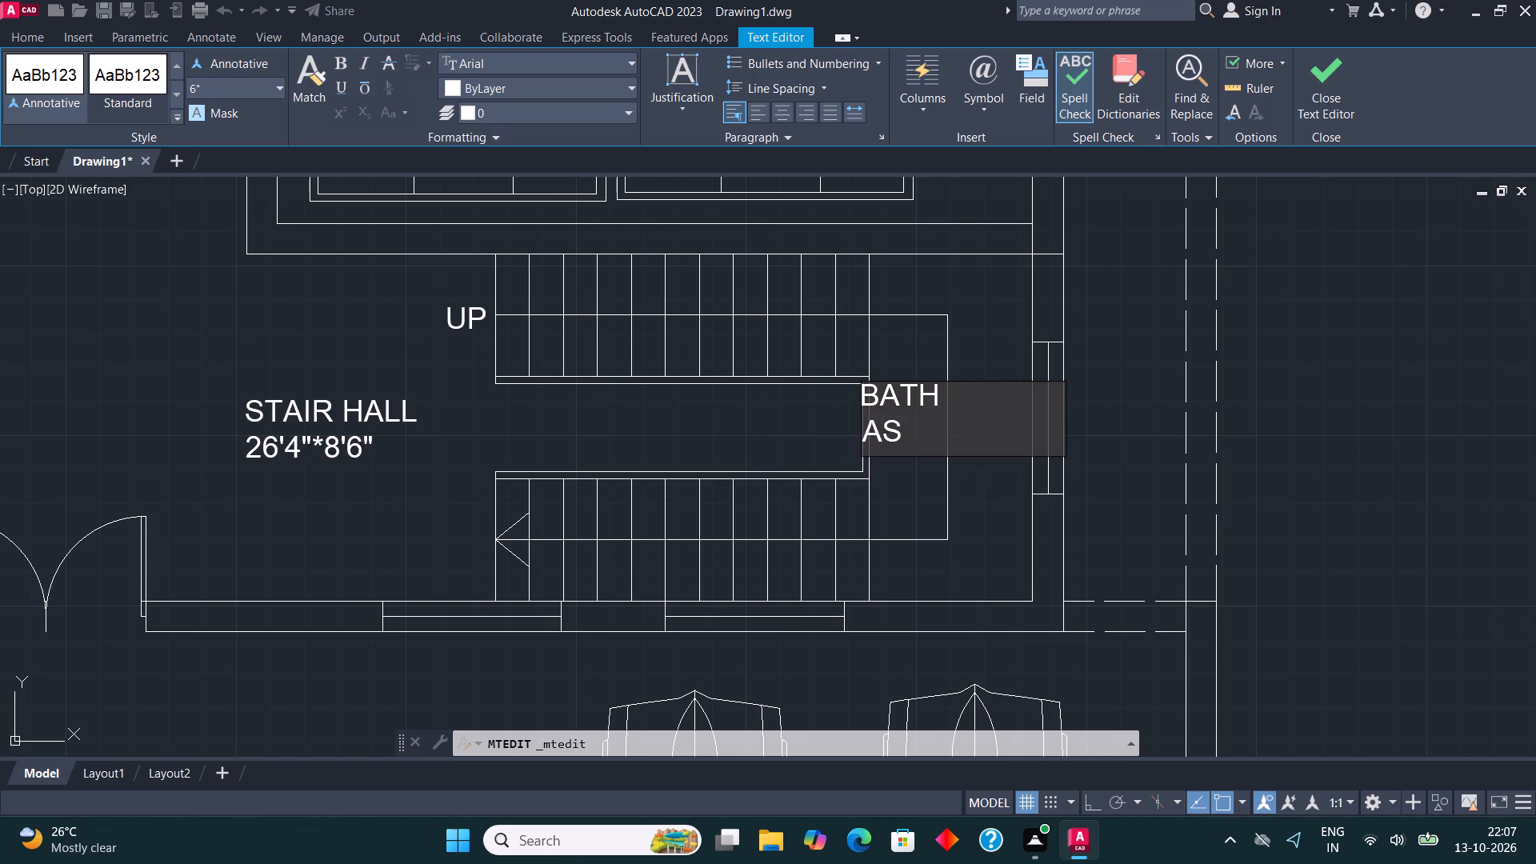
key(space)
text(PER)
key(Return)
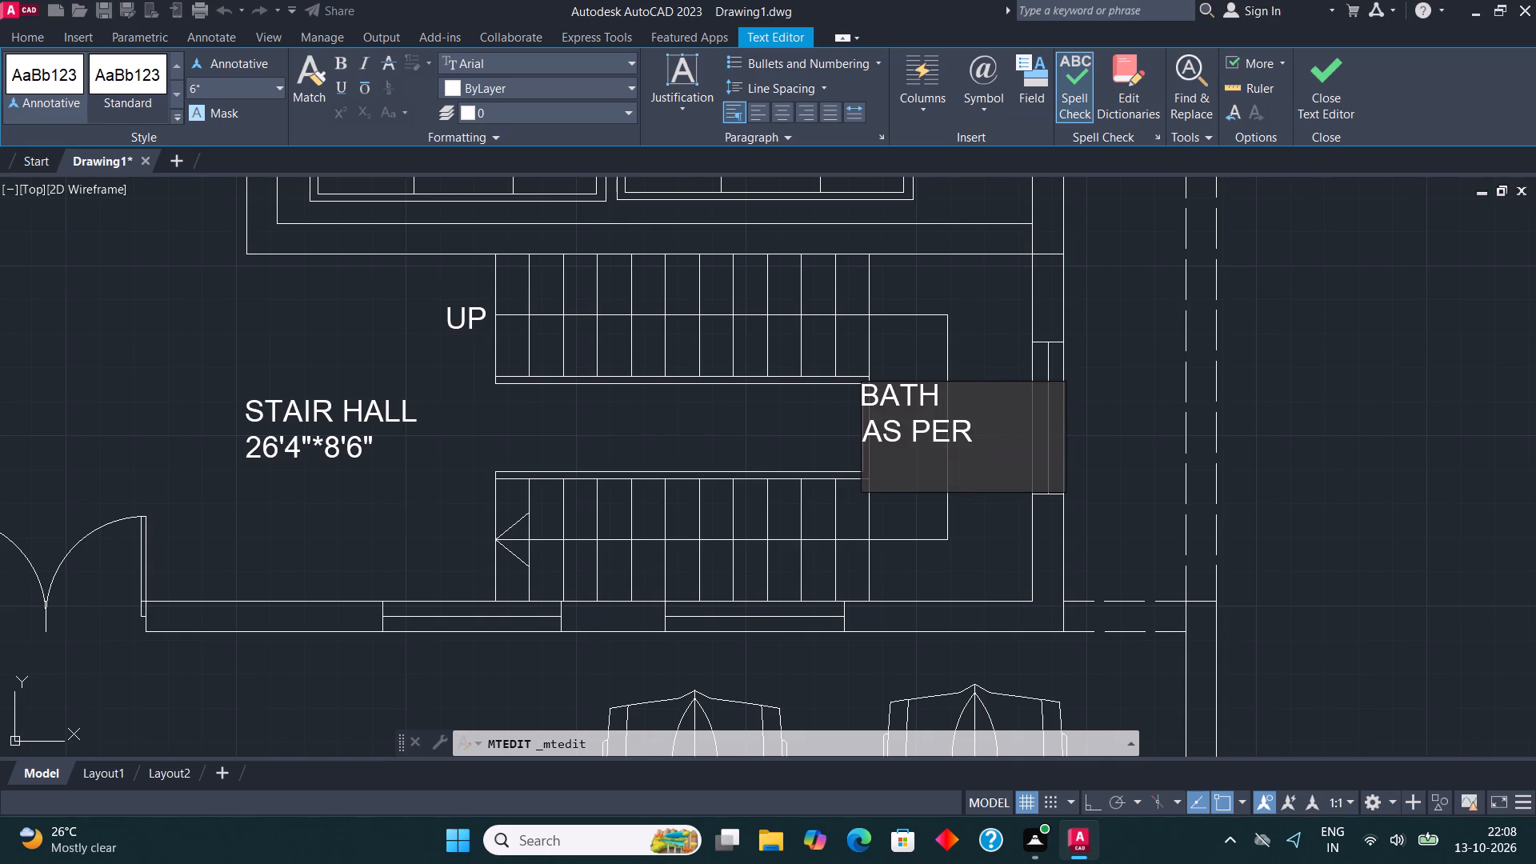
text(SITE)
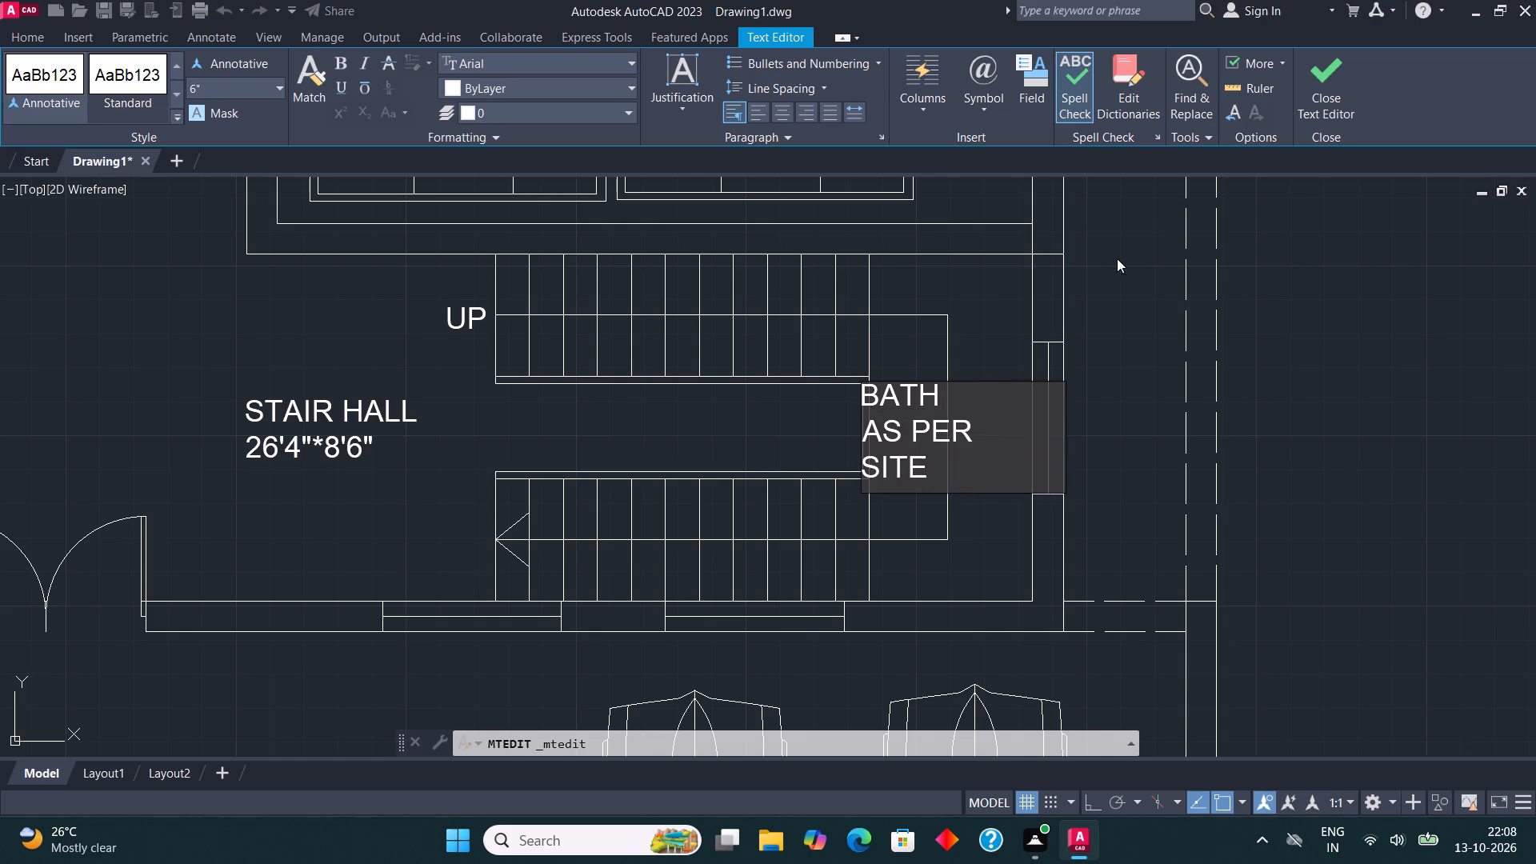
click(1320, 100)
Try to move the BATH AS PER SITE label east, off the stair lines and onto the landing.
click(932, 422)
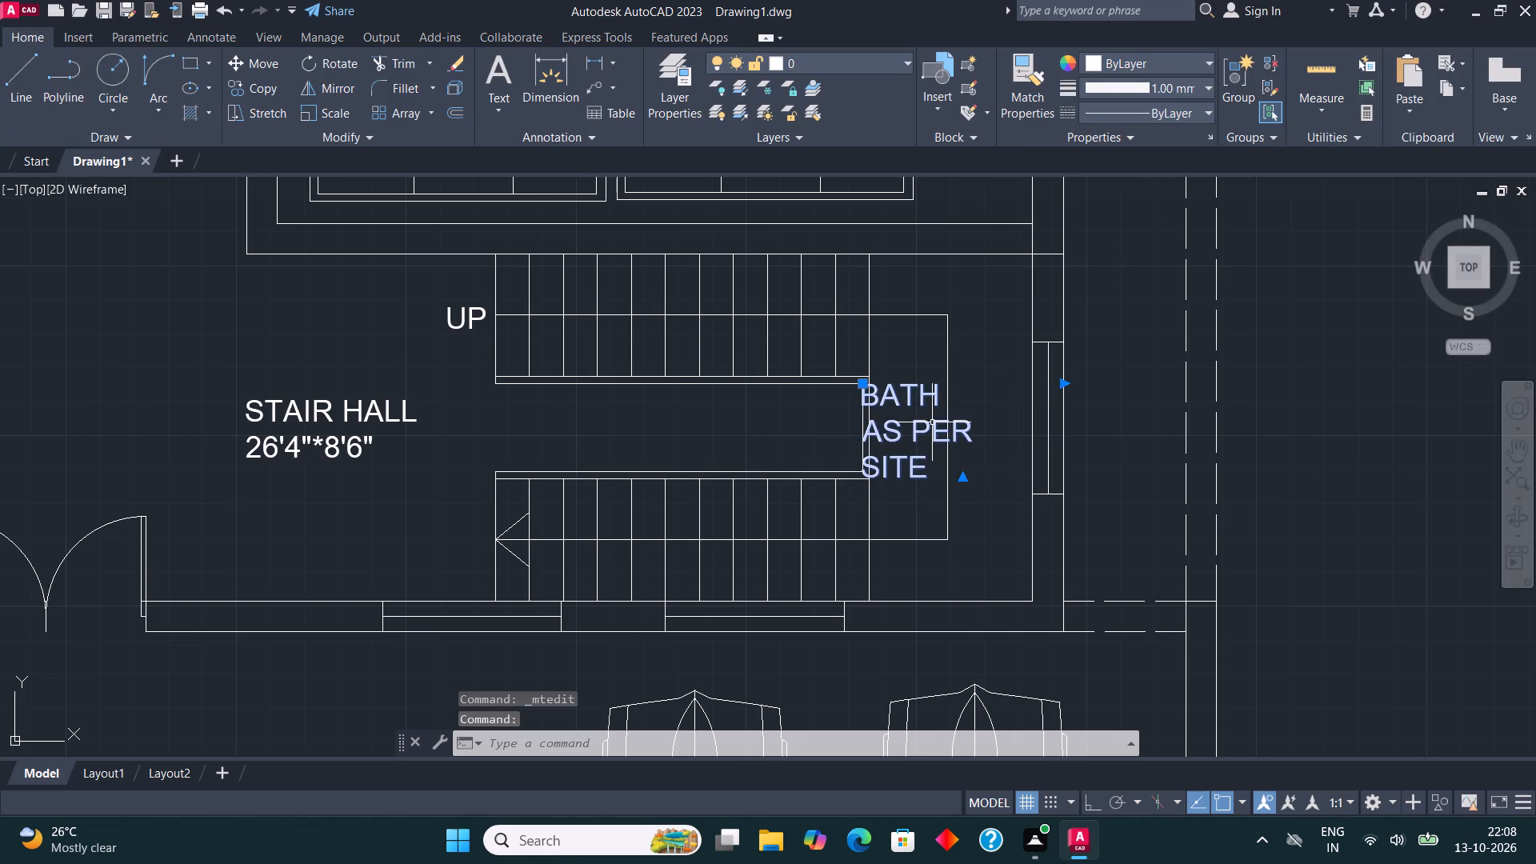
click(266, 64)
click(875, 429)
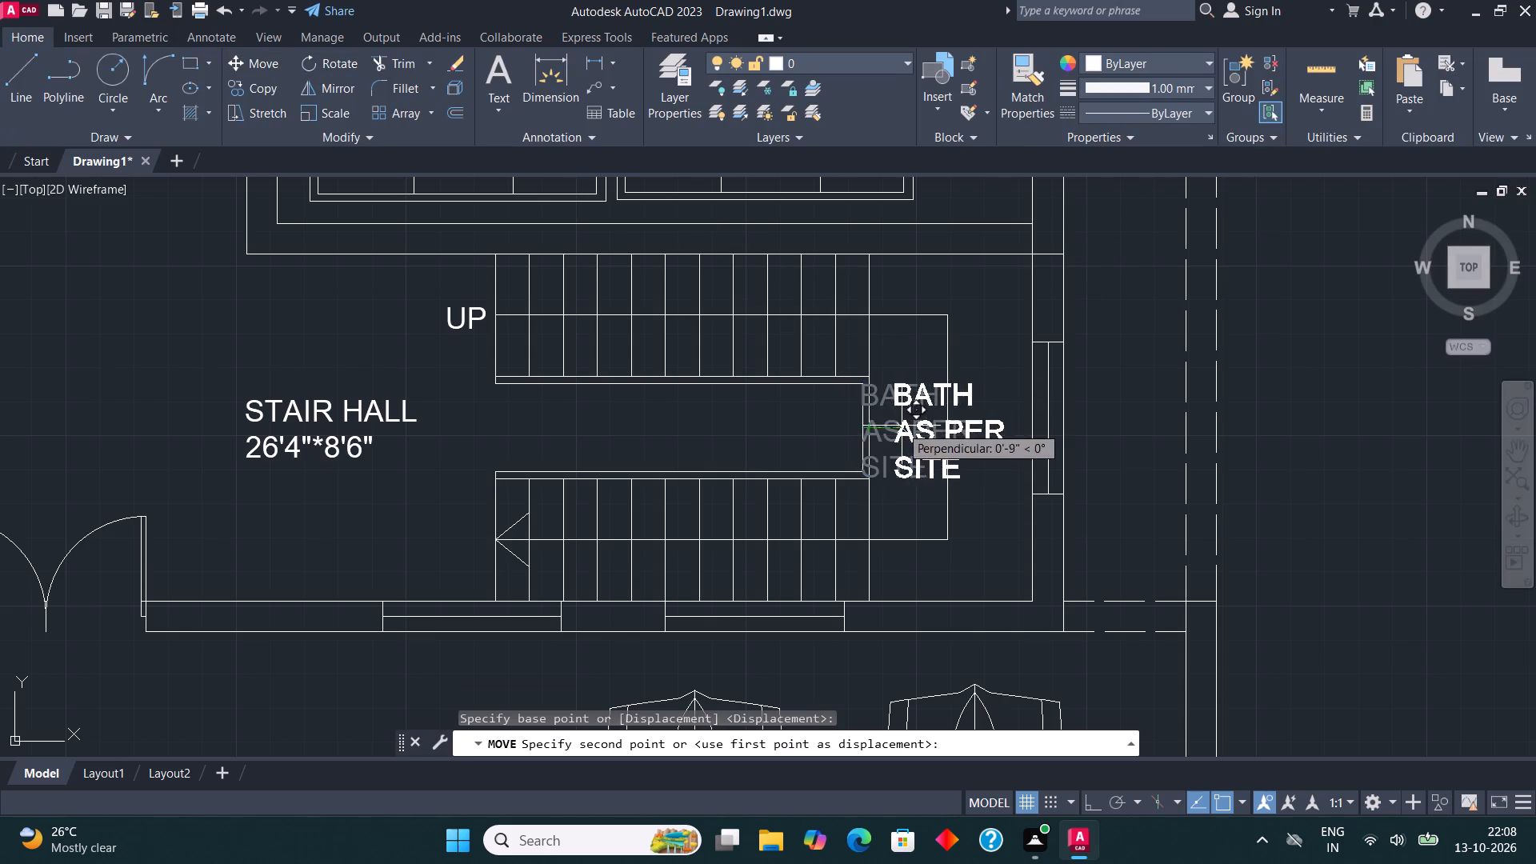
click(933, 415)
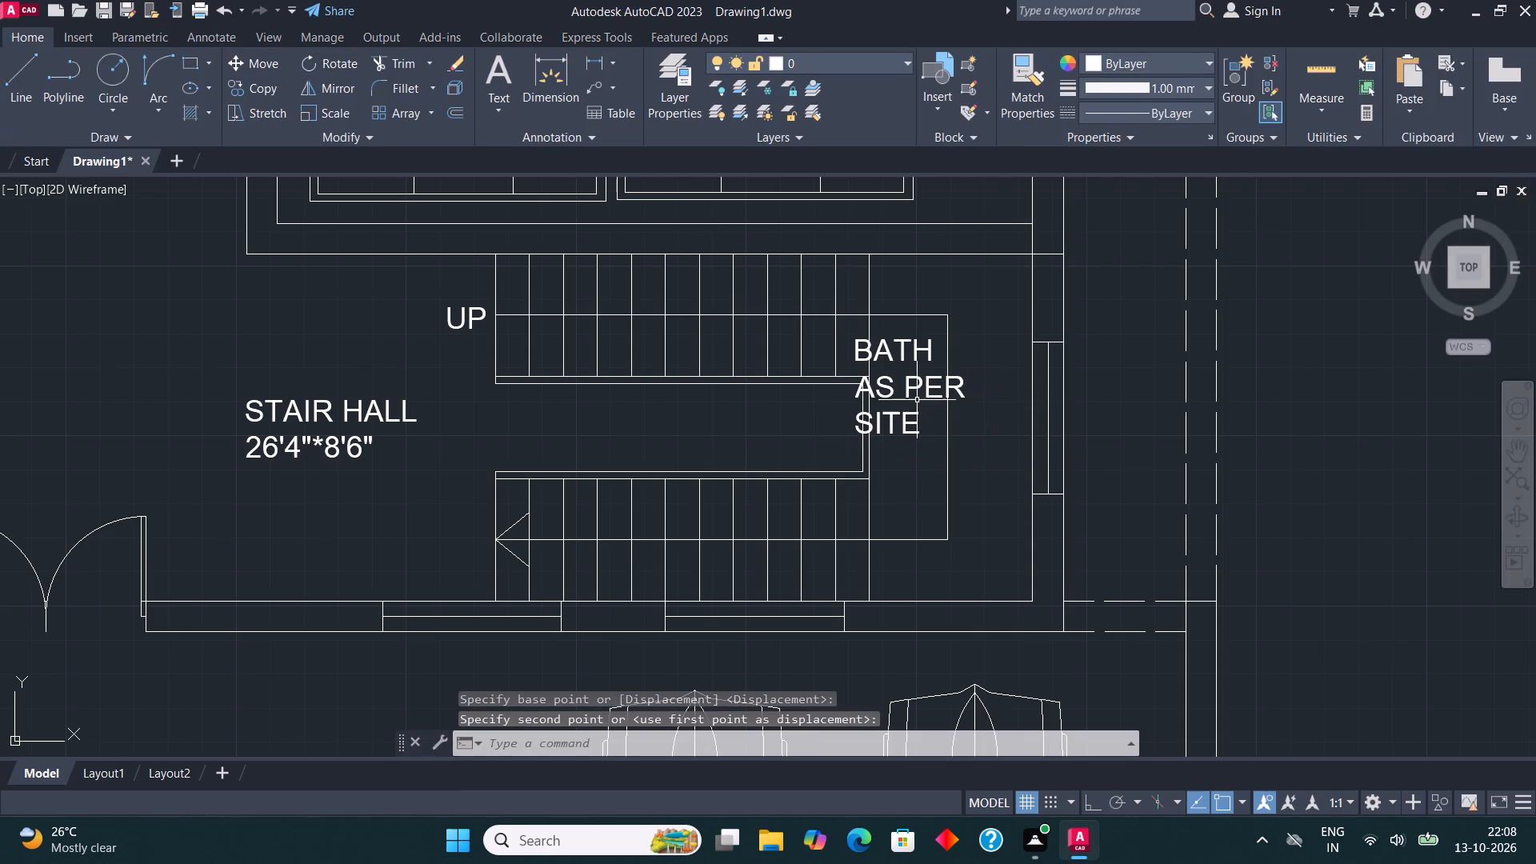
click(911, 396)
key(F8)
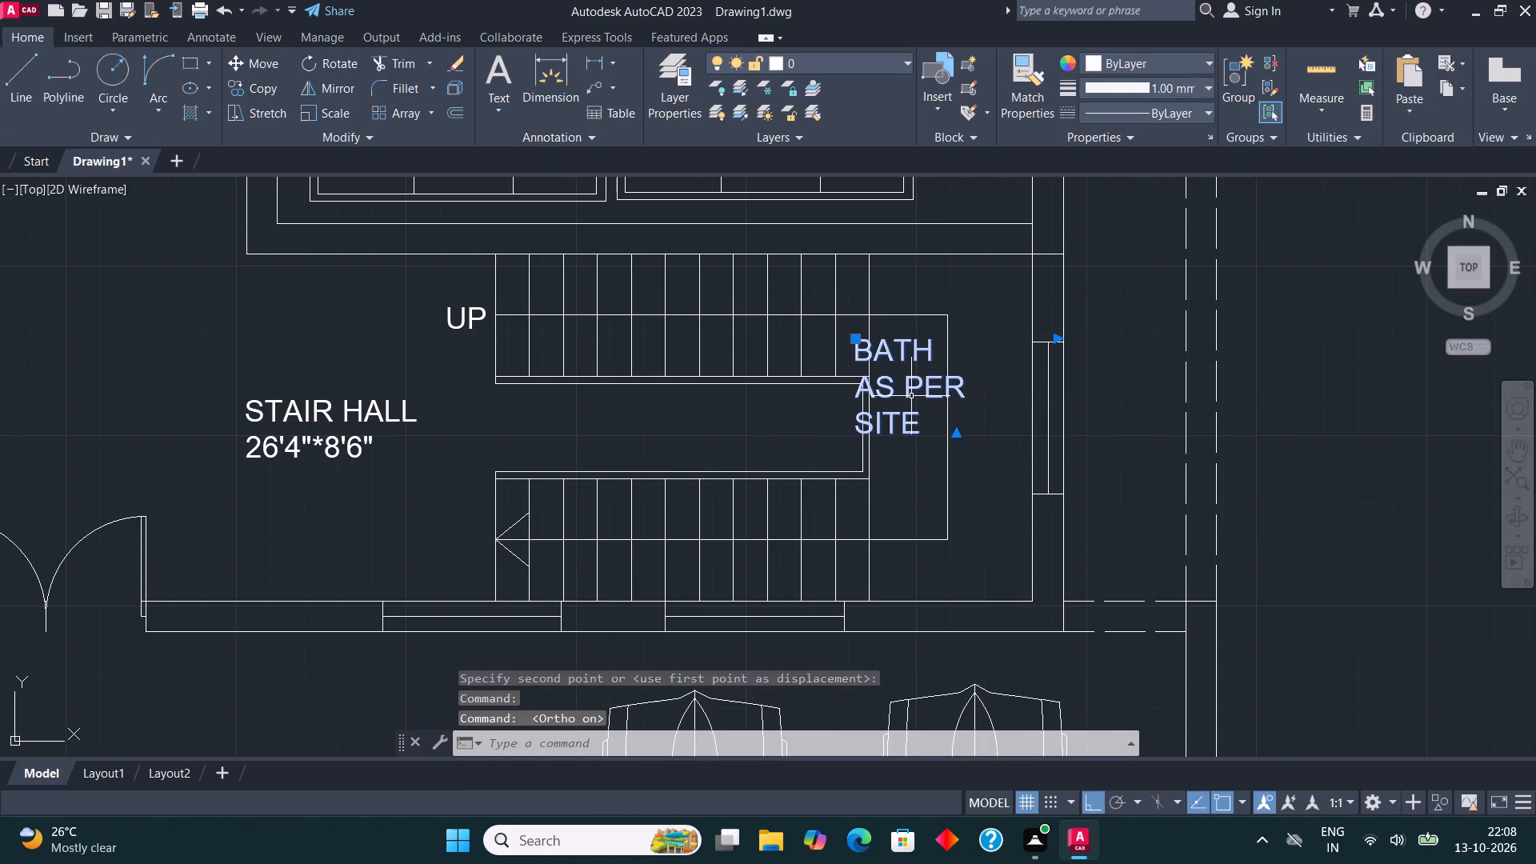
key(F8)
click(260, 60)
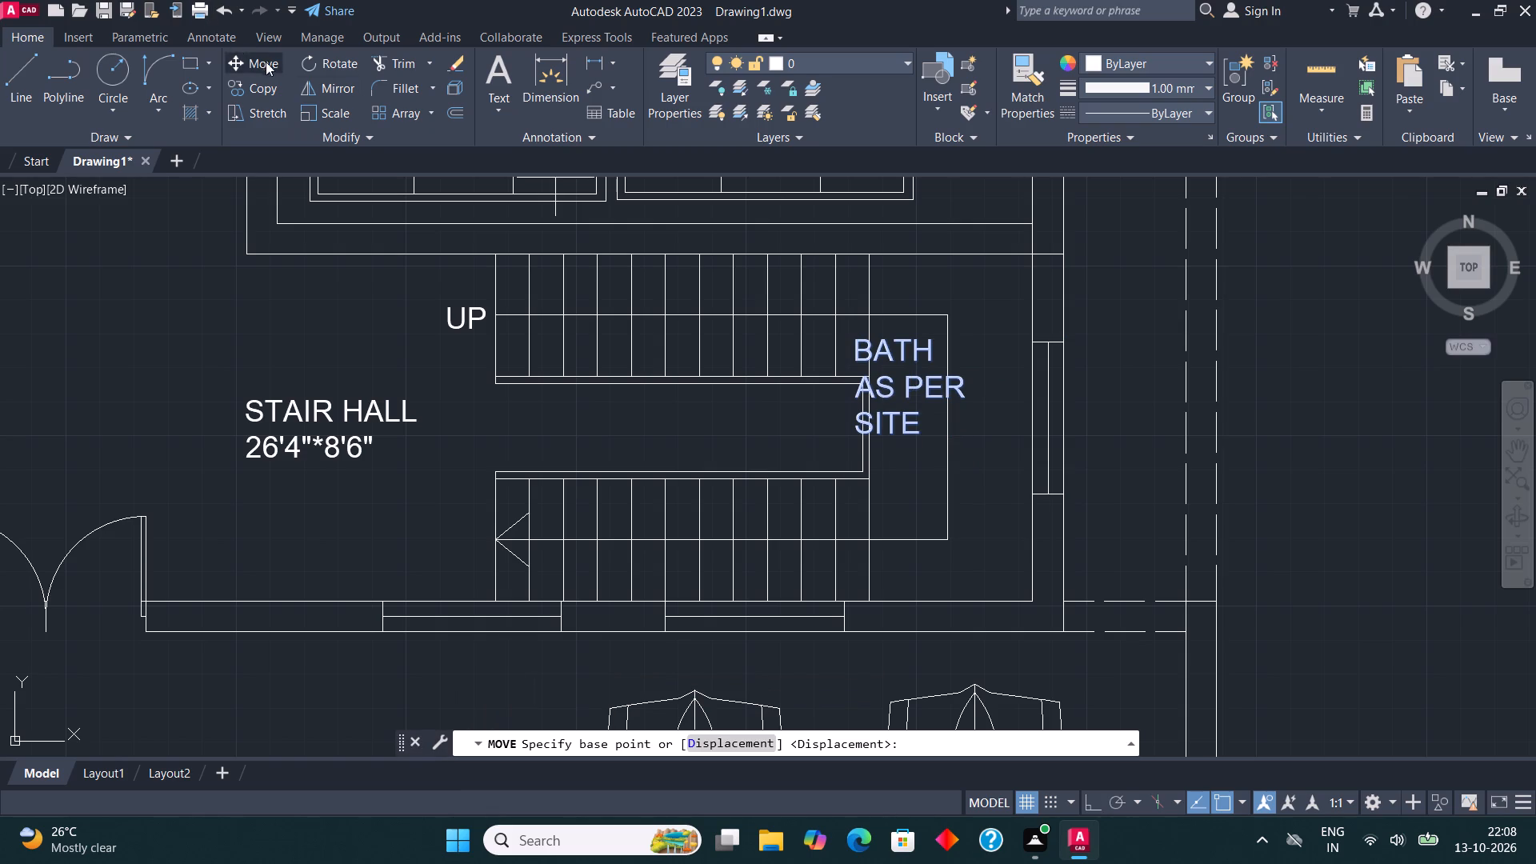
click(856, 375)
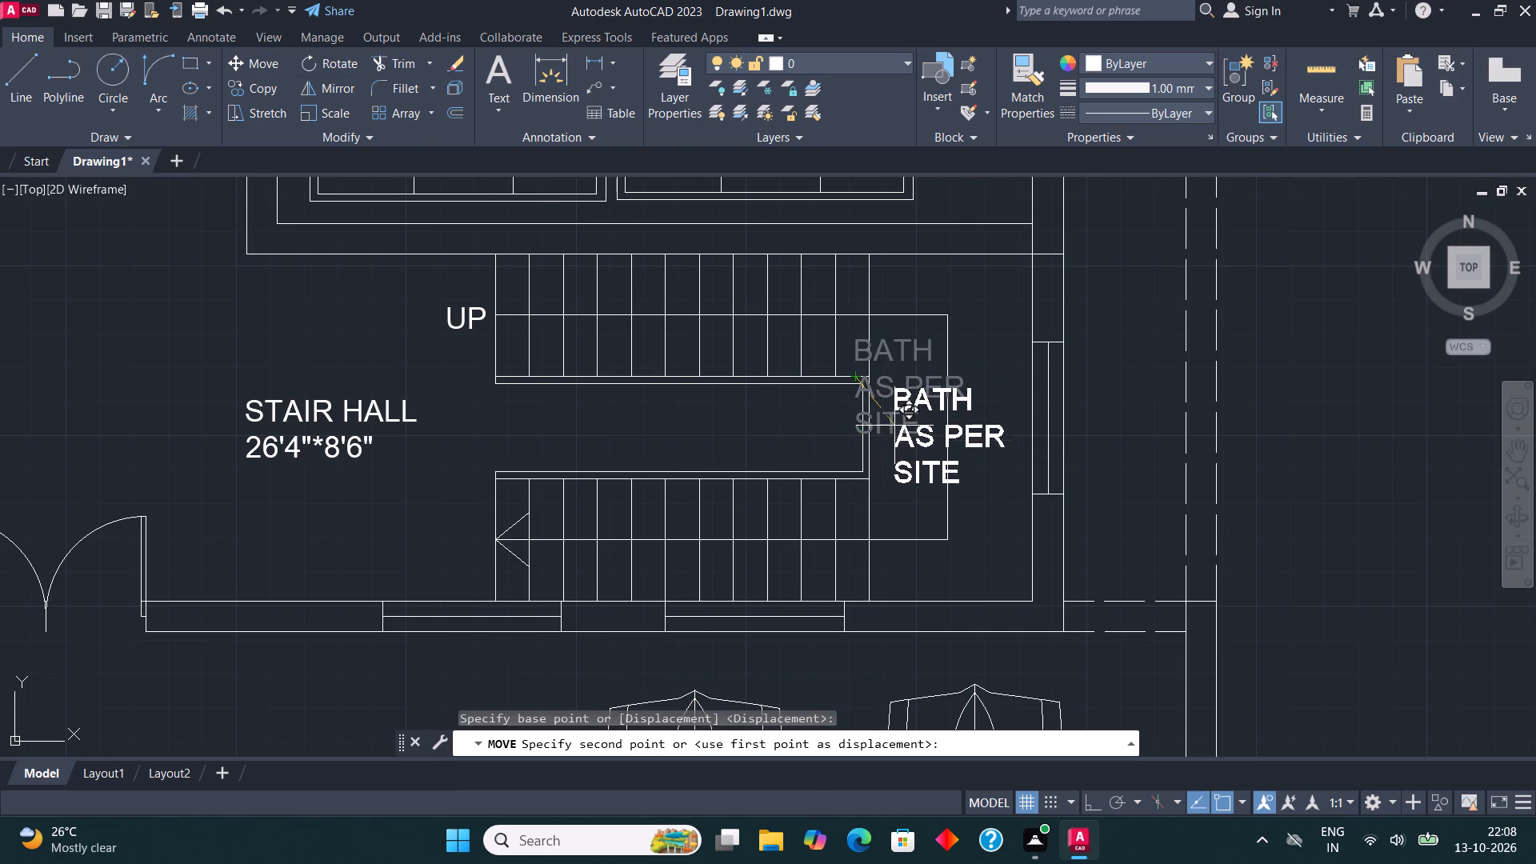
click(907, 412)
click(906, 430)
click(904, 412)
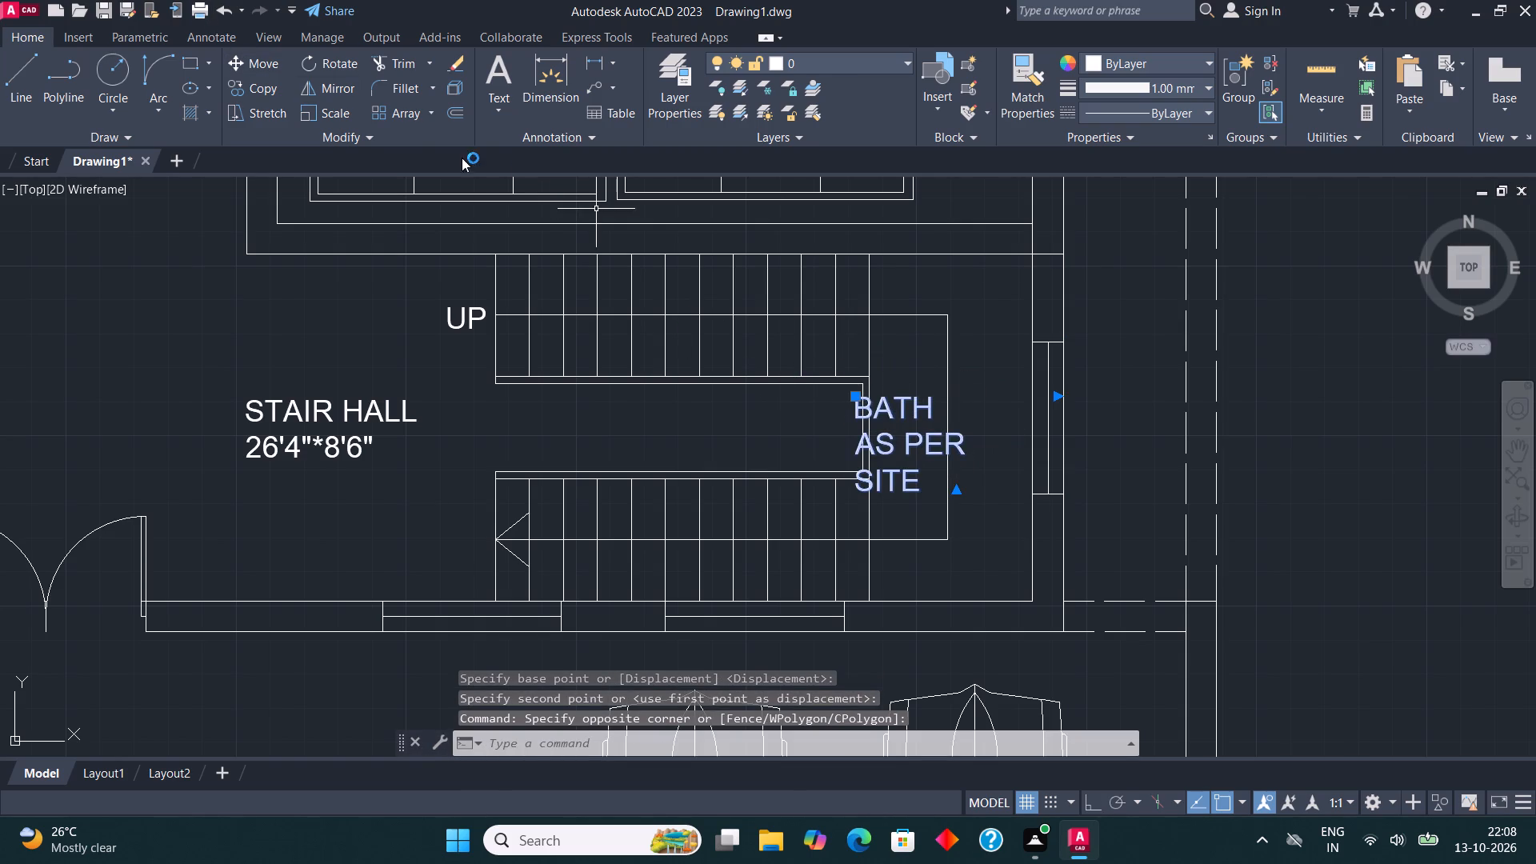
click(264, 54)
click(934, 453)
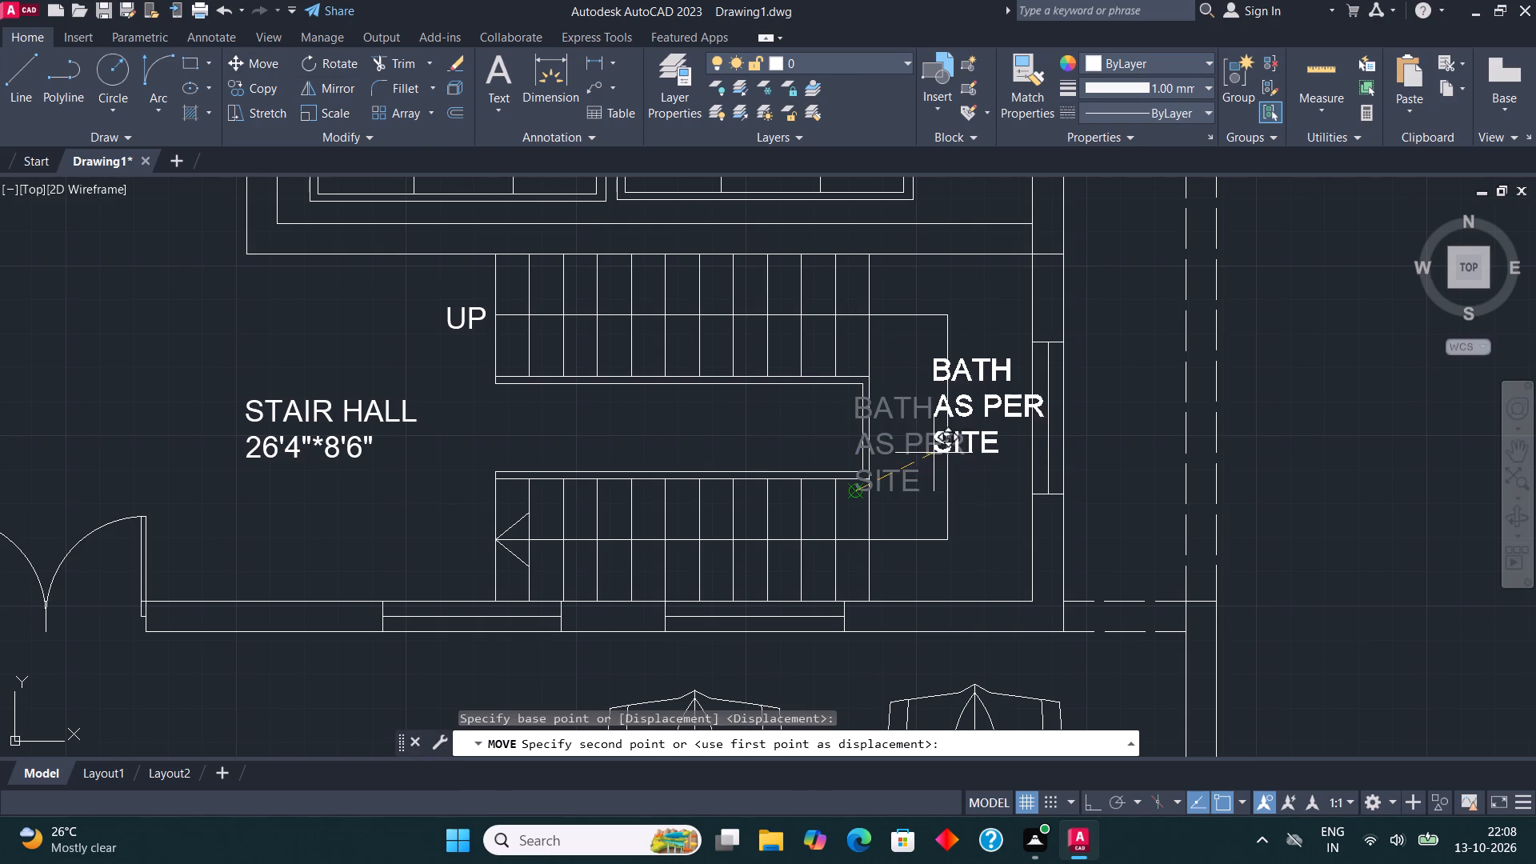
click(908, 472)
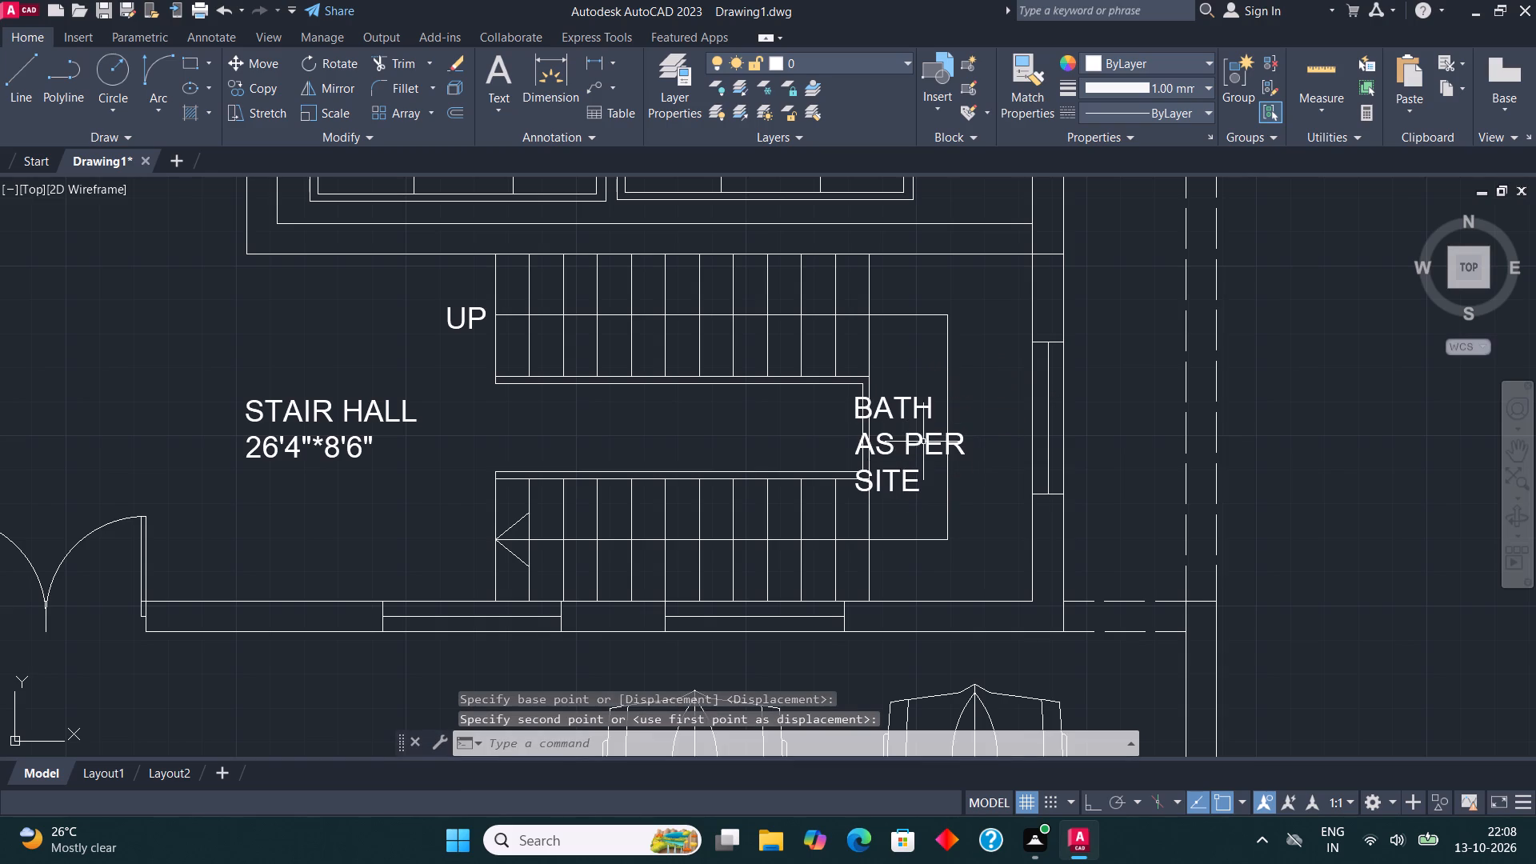
Move the BATH AS PER SITE label east onto the landing, clear of the stair flights and central railing.
middle_drag(922, 442, 638, 485)
scroll(638, 485, up, 2)
click(600, 388)
click(536, 329)
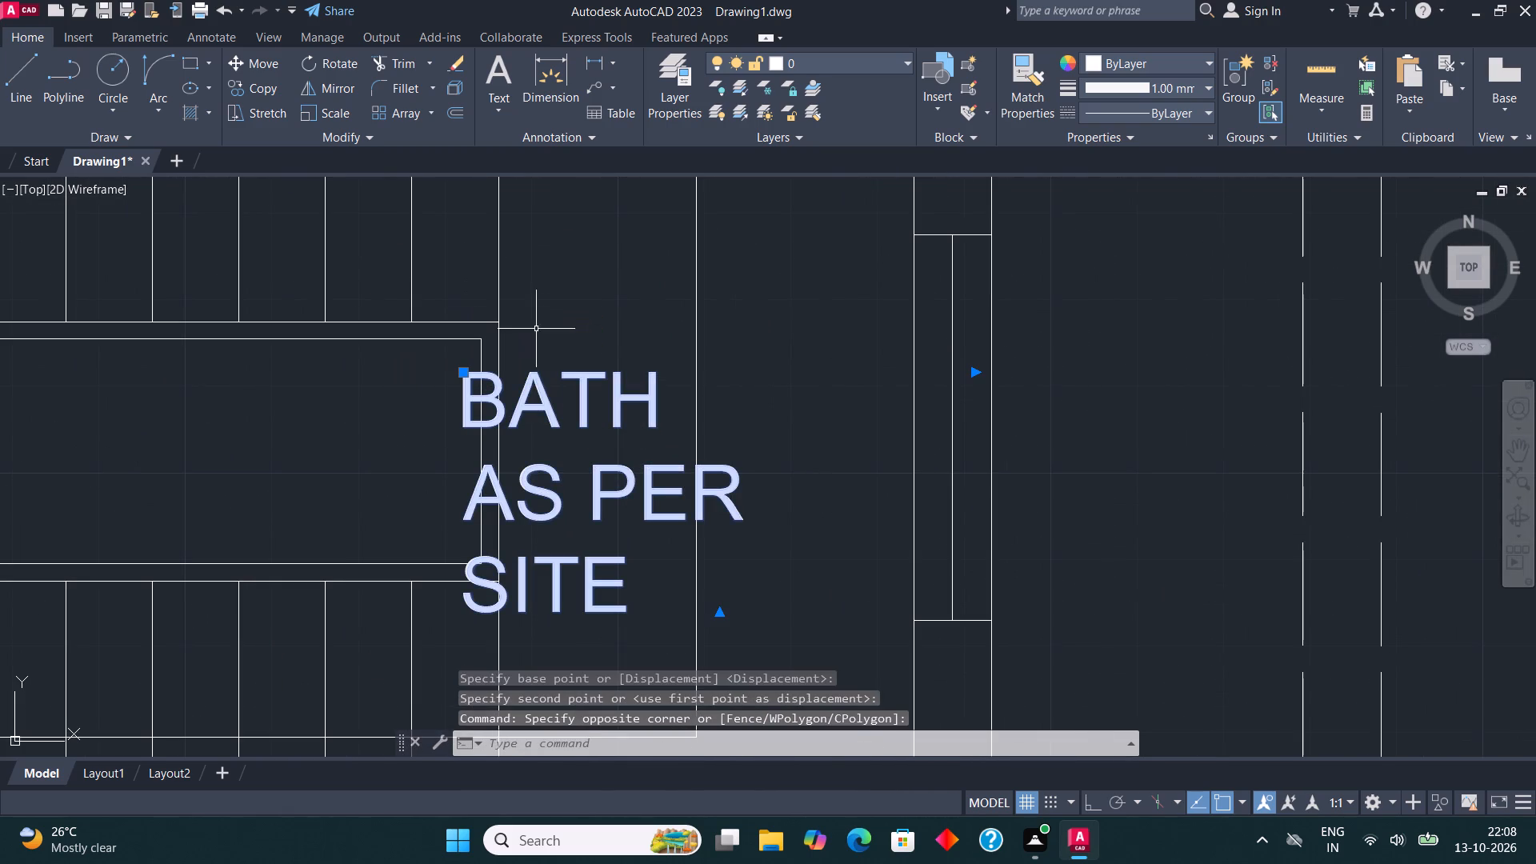
click(255, 68)
click(497, 495)
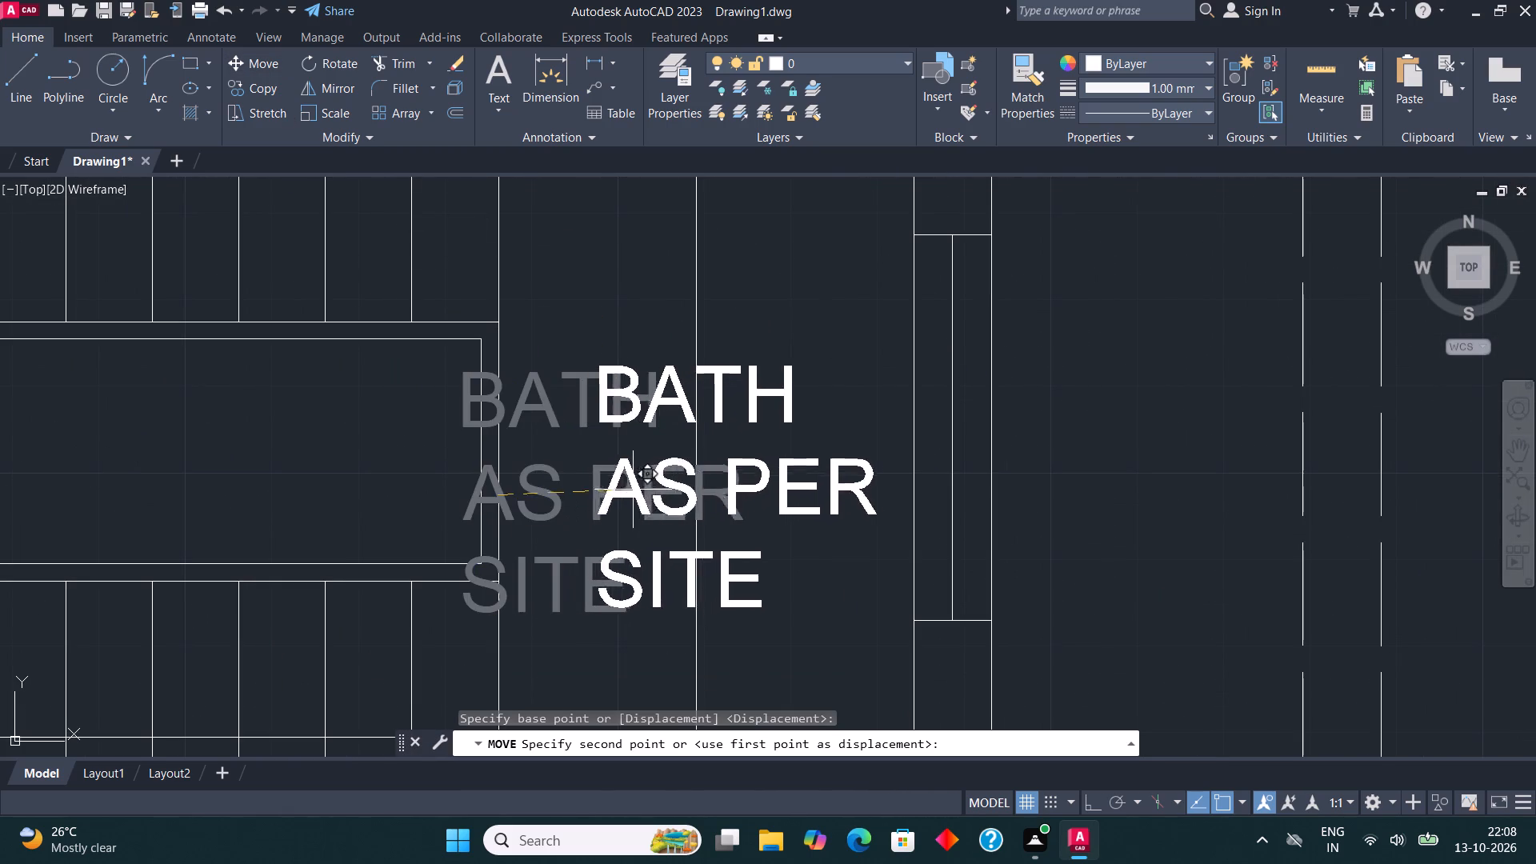
click(642, 478)
Hatch both halves of the direction arrowhead at the west end of the lower stair flight.
scroll(666, 525, down, 2)
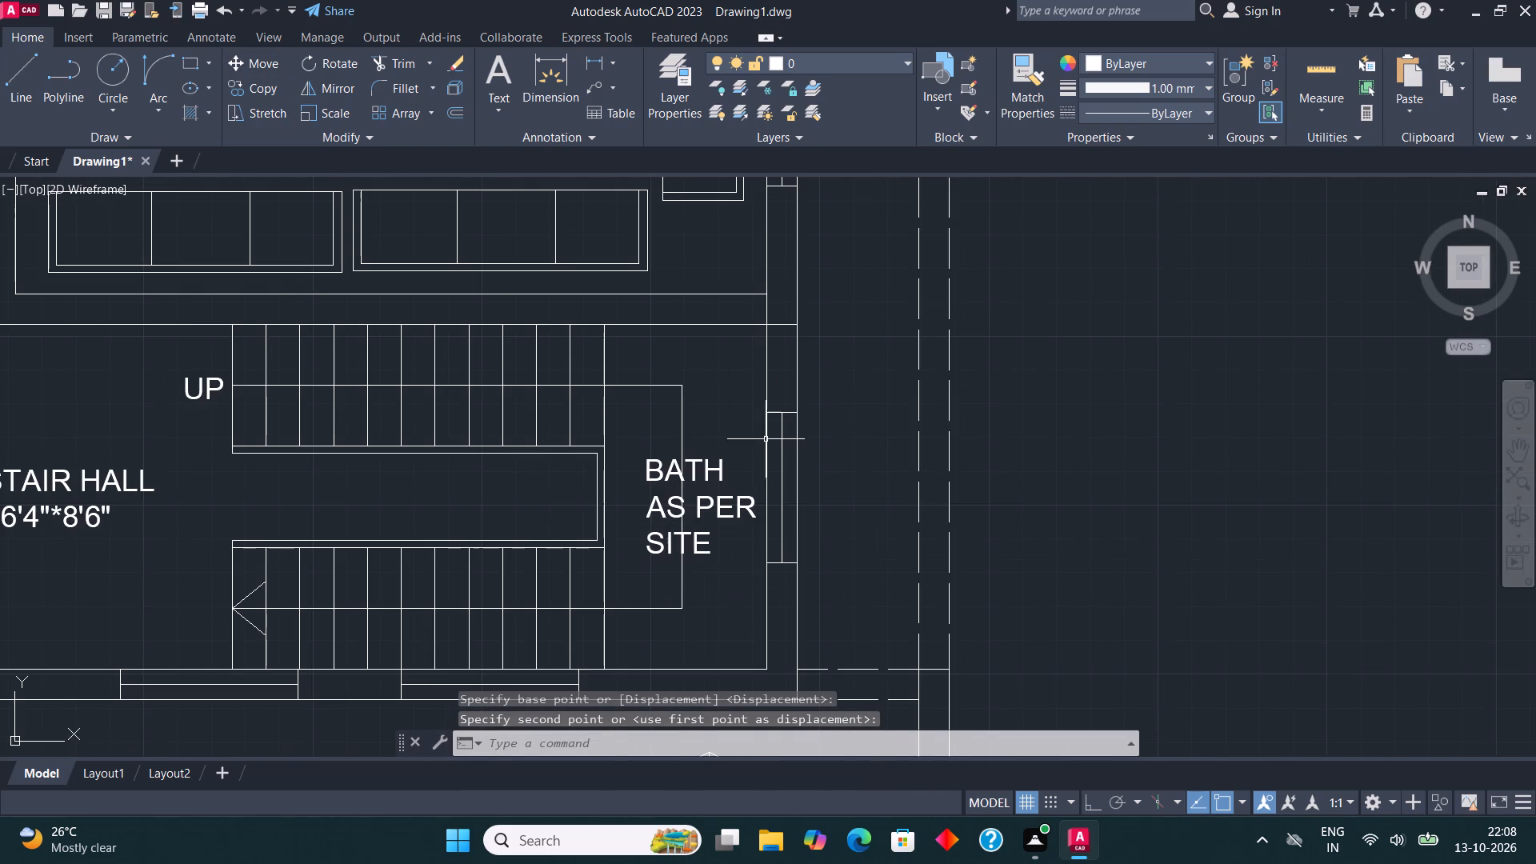
scroll(771, 442, down, 2)
scroll(545, 507, up, 2)
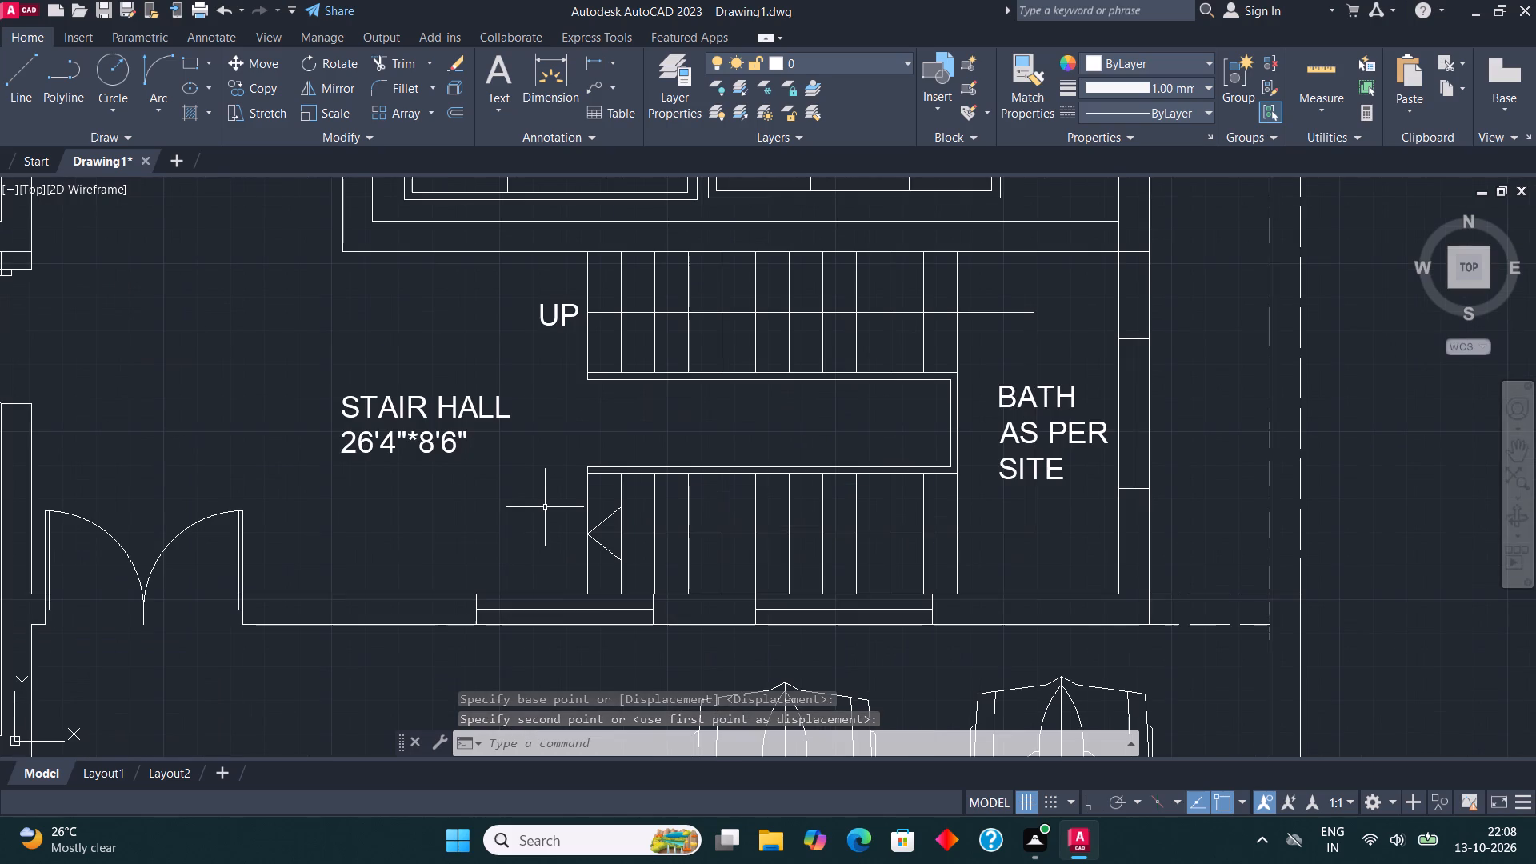
key(h)
key(Return)
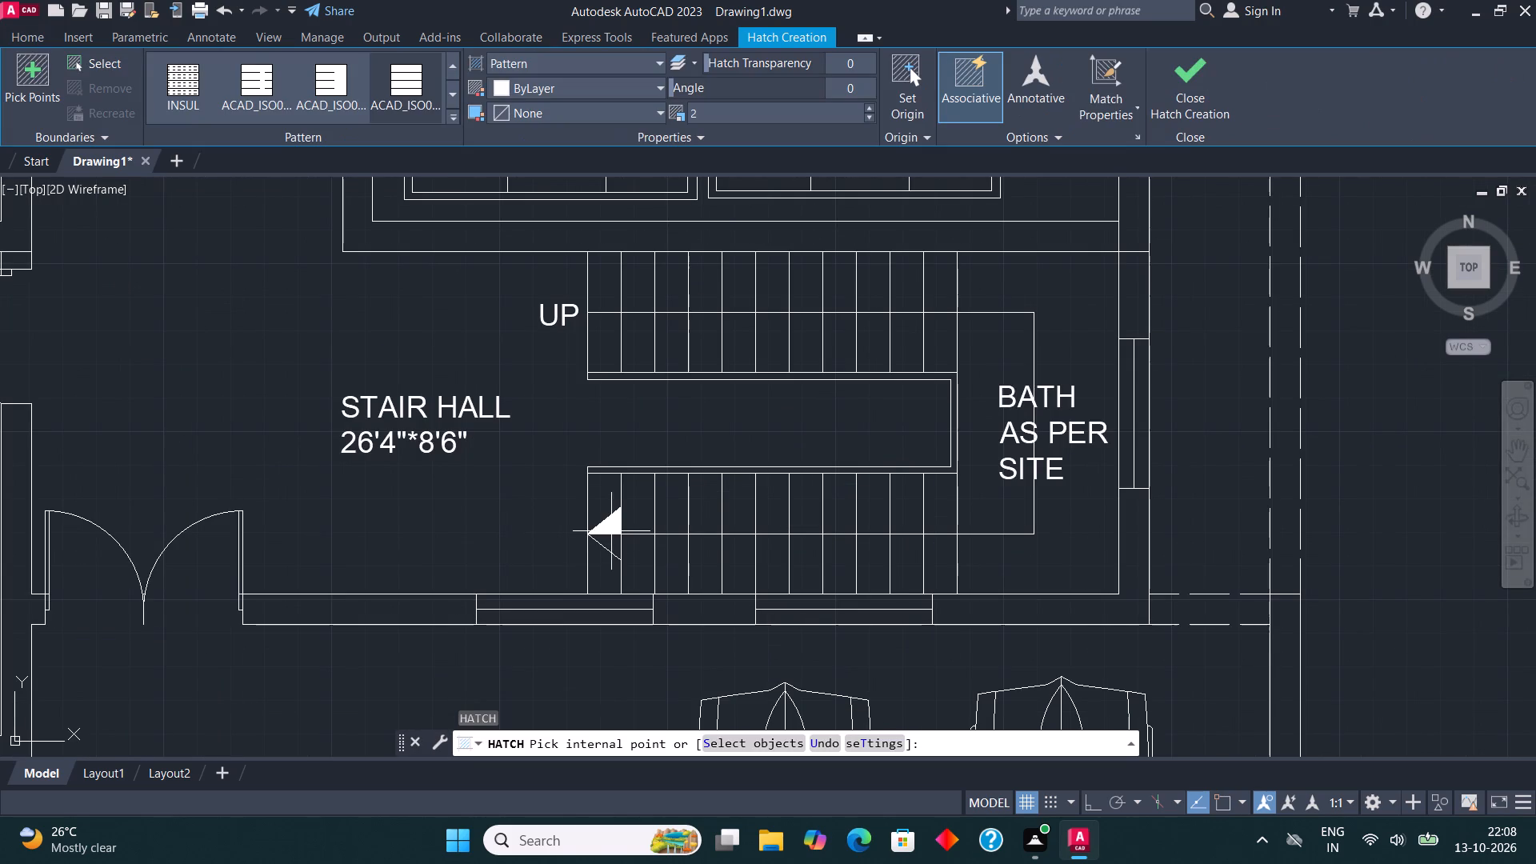
click(611, 531)
click(616, 545)
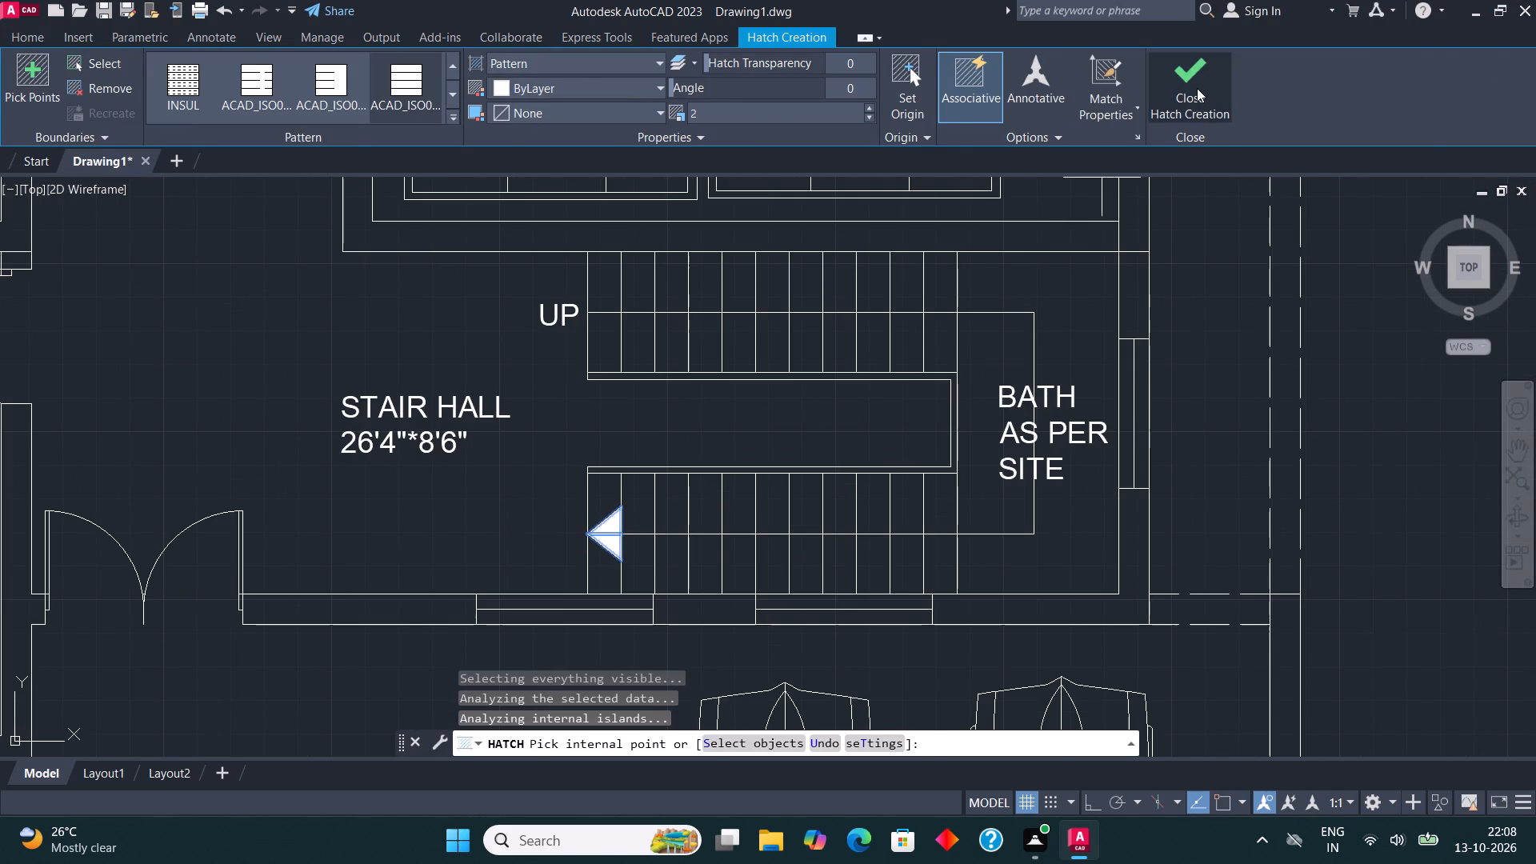
click(1197, 88)
Replace the BATH 7'*6' label text in the furnished room north of the staircase with HALL and 18'6"*14' on a second line.
scroll(901, 501, down, 3)
middle_drag(888, 466, 805, 548)
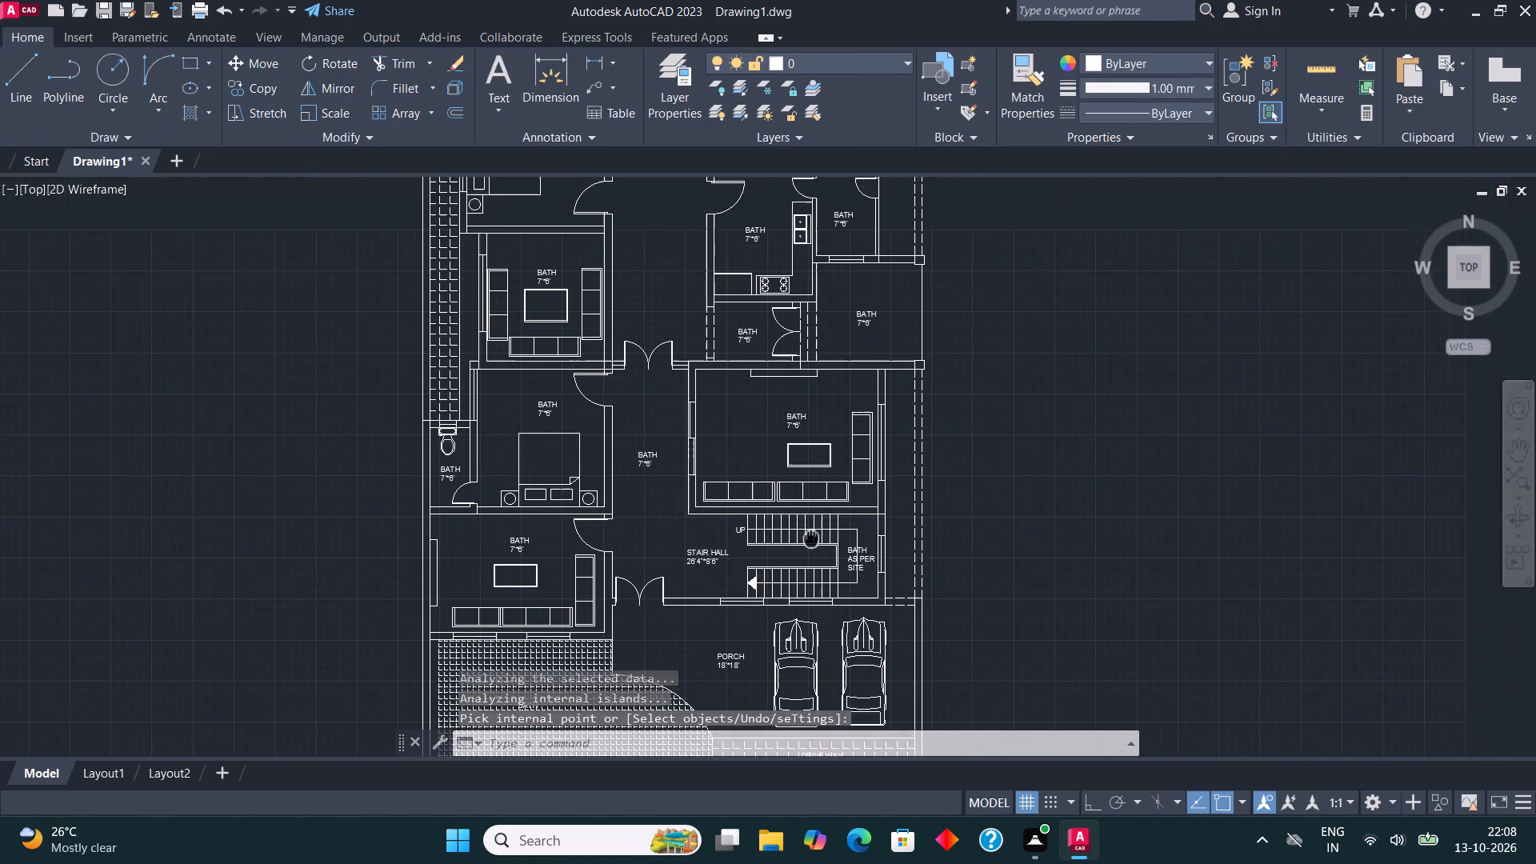
middle_drag(805, 548, 794, 569)
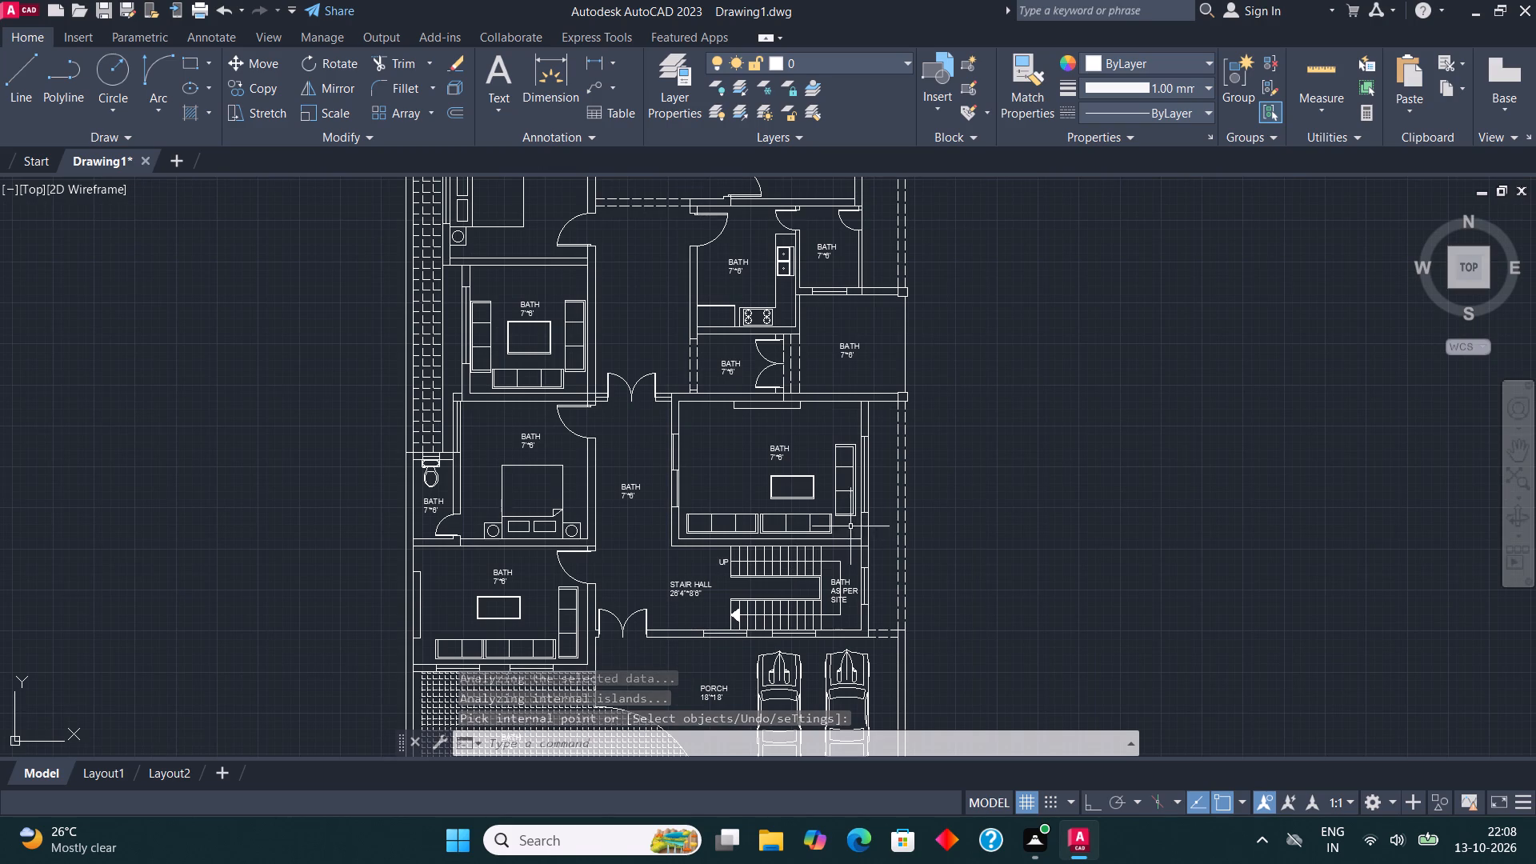
scroll(771, 414, up, 3)
click(784, 560)
right_click(784, 560)
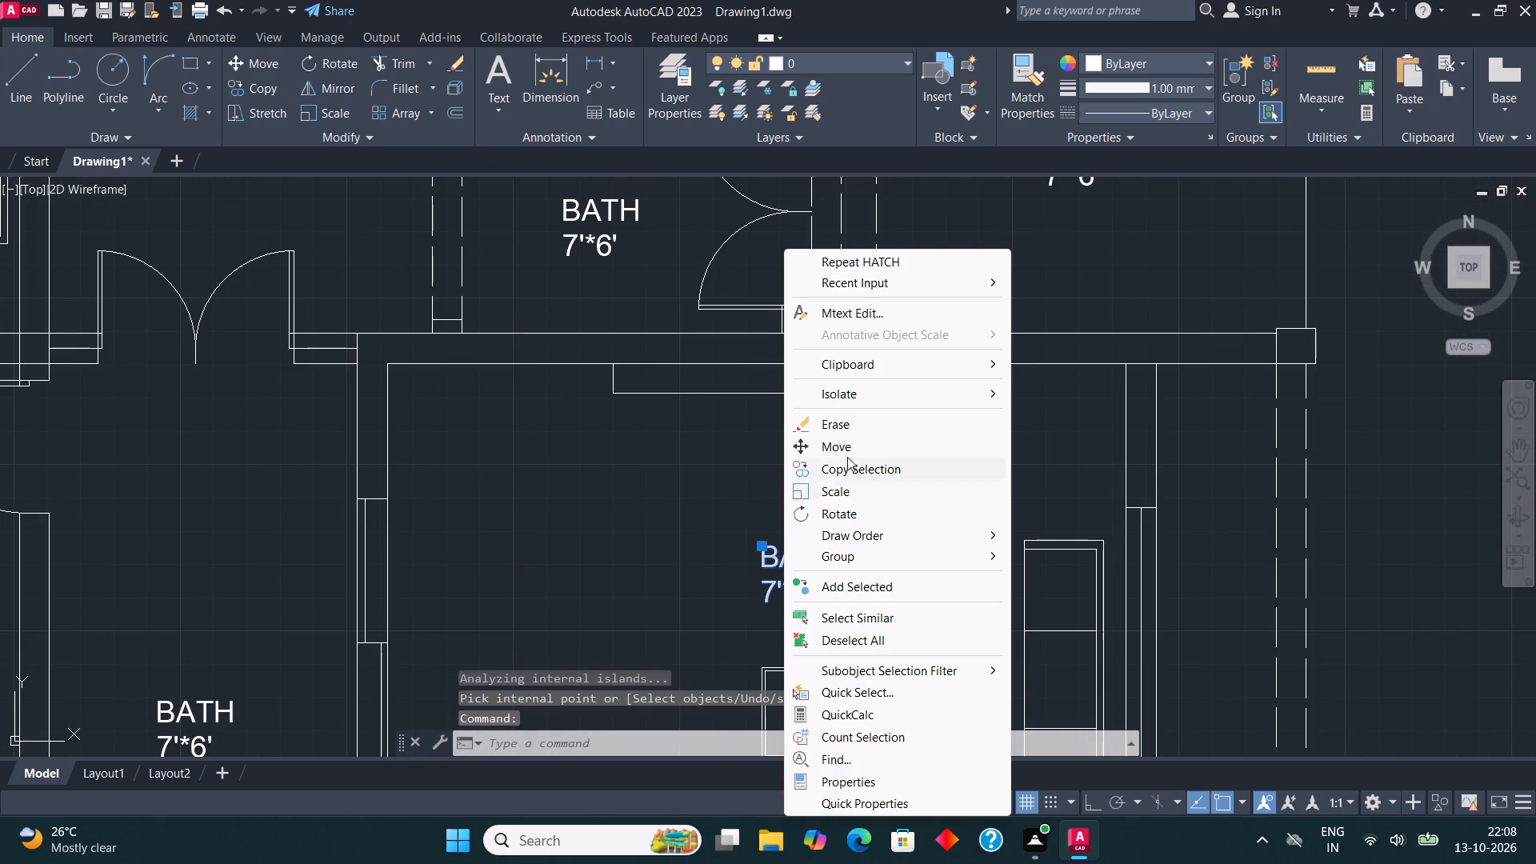
click(886, 310)
click(839, 595)
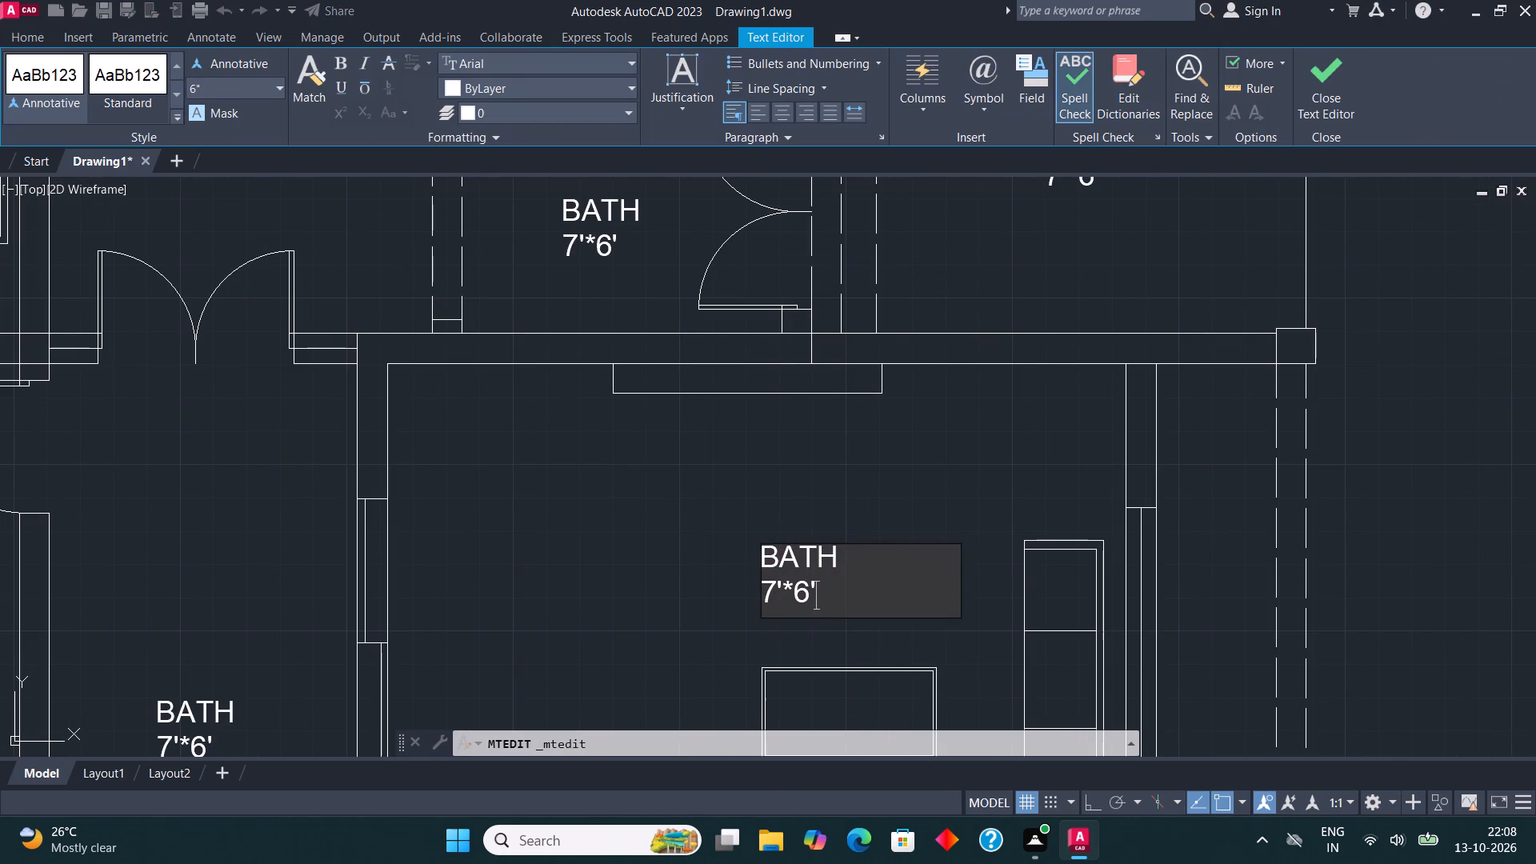
key(BackSpace)
key(BackSpace)
key(BackSpace)
key(BackSpace)
key(BackSpace)
key(BackSpace)
key(BackSpace)
key(BackSpace)
key(BackSpace)
key(BackSpace)
key(BackSpace)
key(BackSpace)
key(BackSpace)
key(BackSpace)
key(BackSpace)
key(BackSpace)
key(BackSpace)
key(BackSpace)
key(BackSpace)
key(BackSpace)
text(HALL)
key(Return)
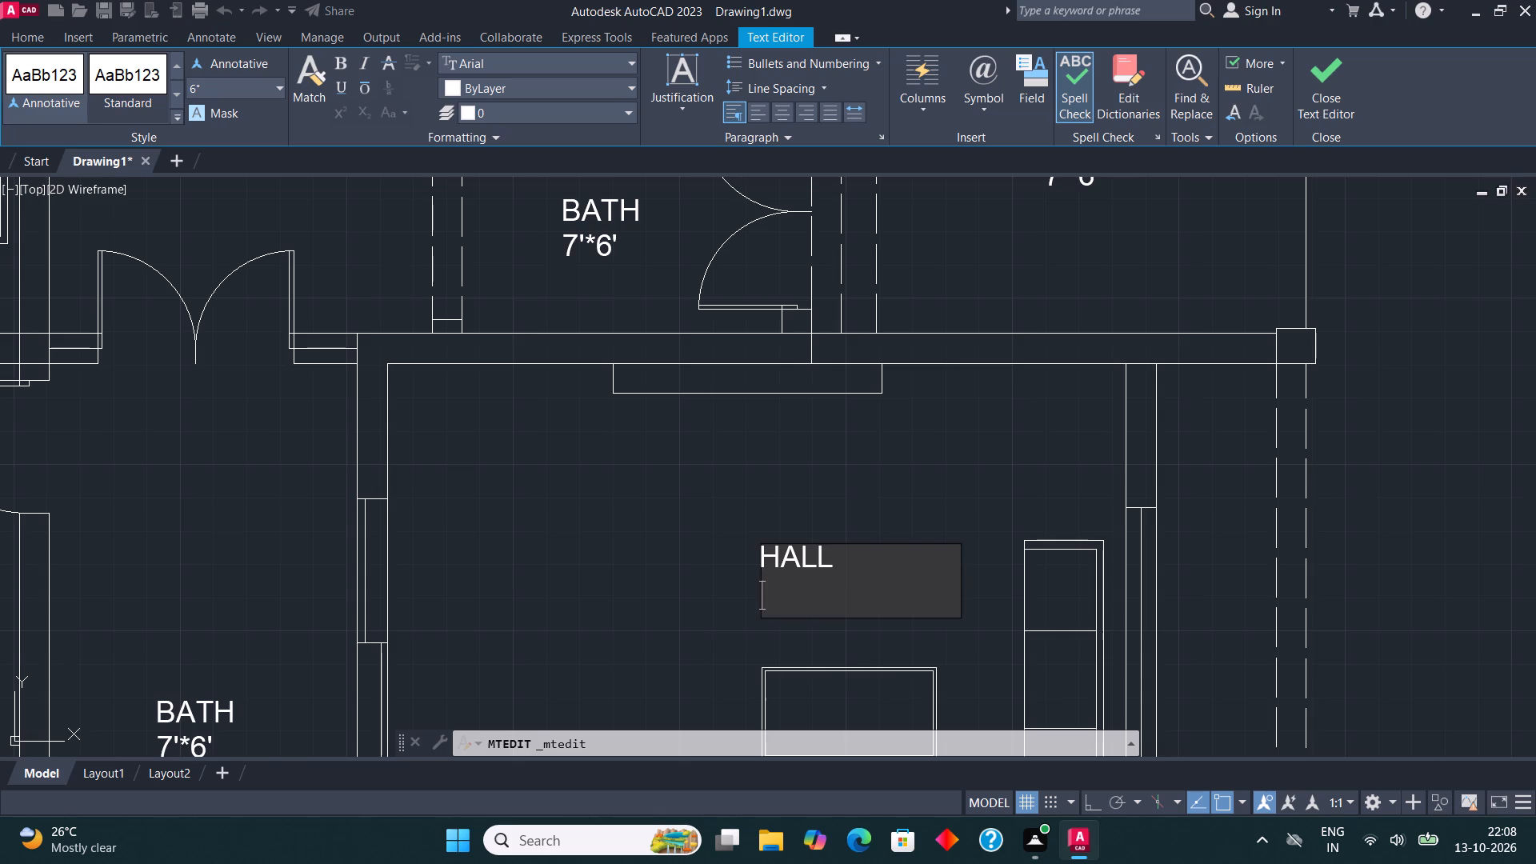
text(18'6")
text(*14')
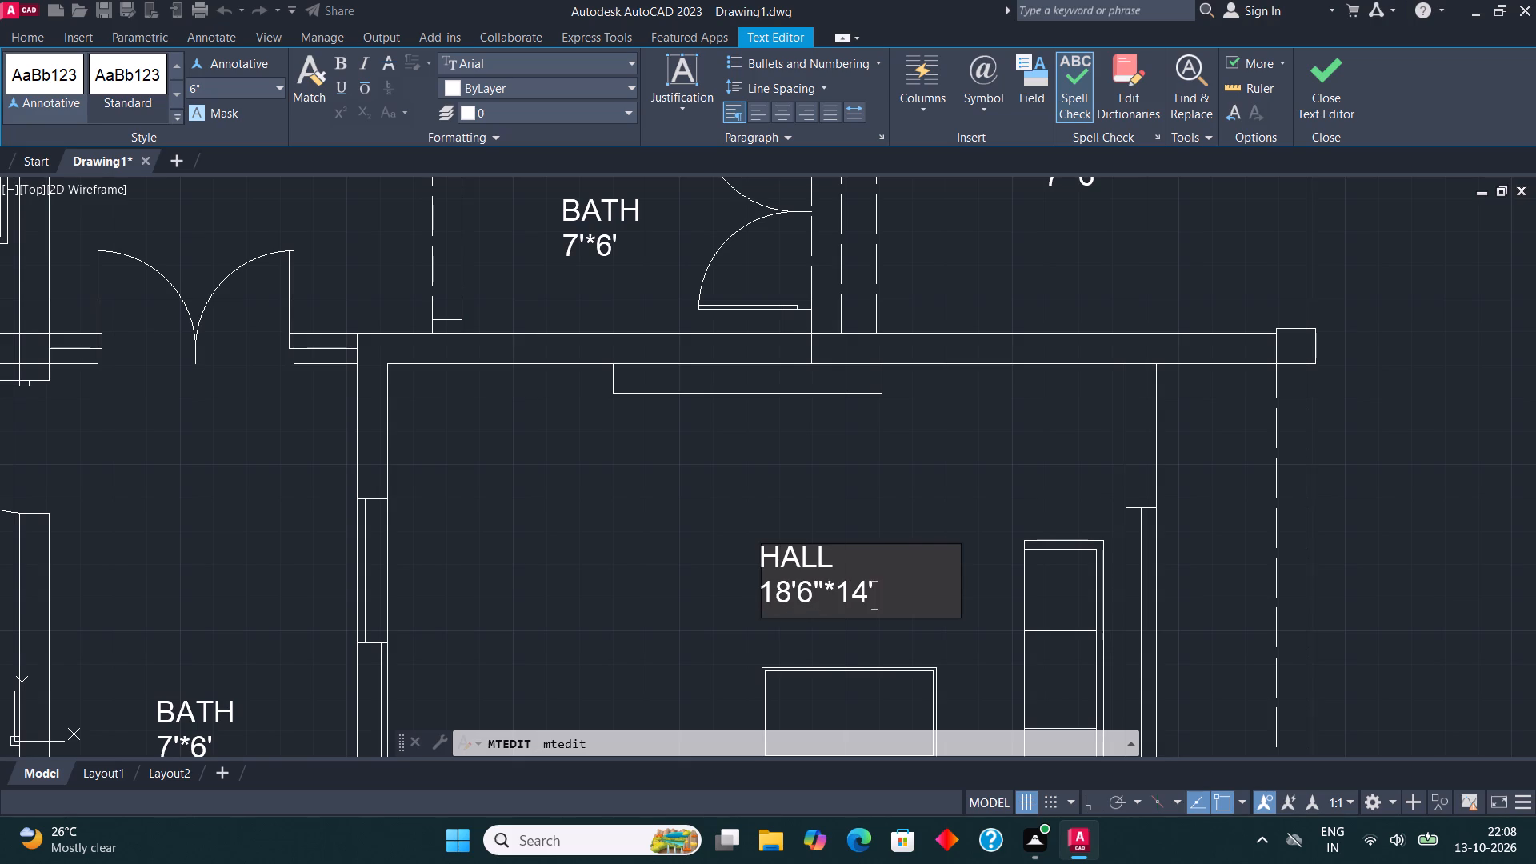
click(1333, 69)
Replace the text of the spare BATH 7'*6' label outside the plan's east side with PASSAGE 3' WIDE.
scroll(838, 574, down, 2)
middle_drag(807, 540, 768, 391)
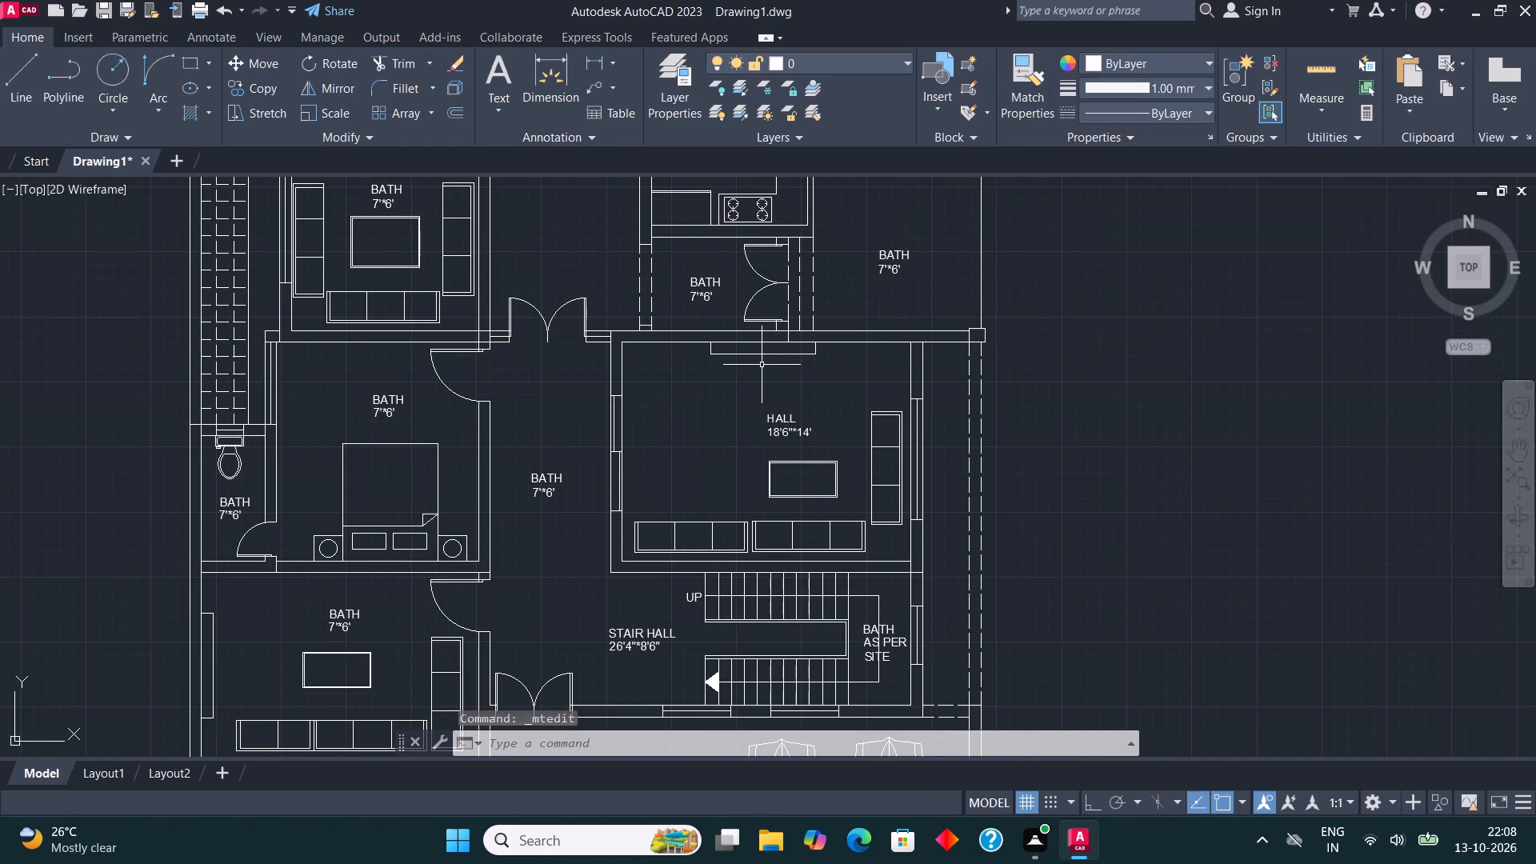
scroll(764, 418, down, 1)
middle_drag(931, 392, 808, 580)
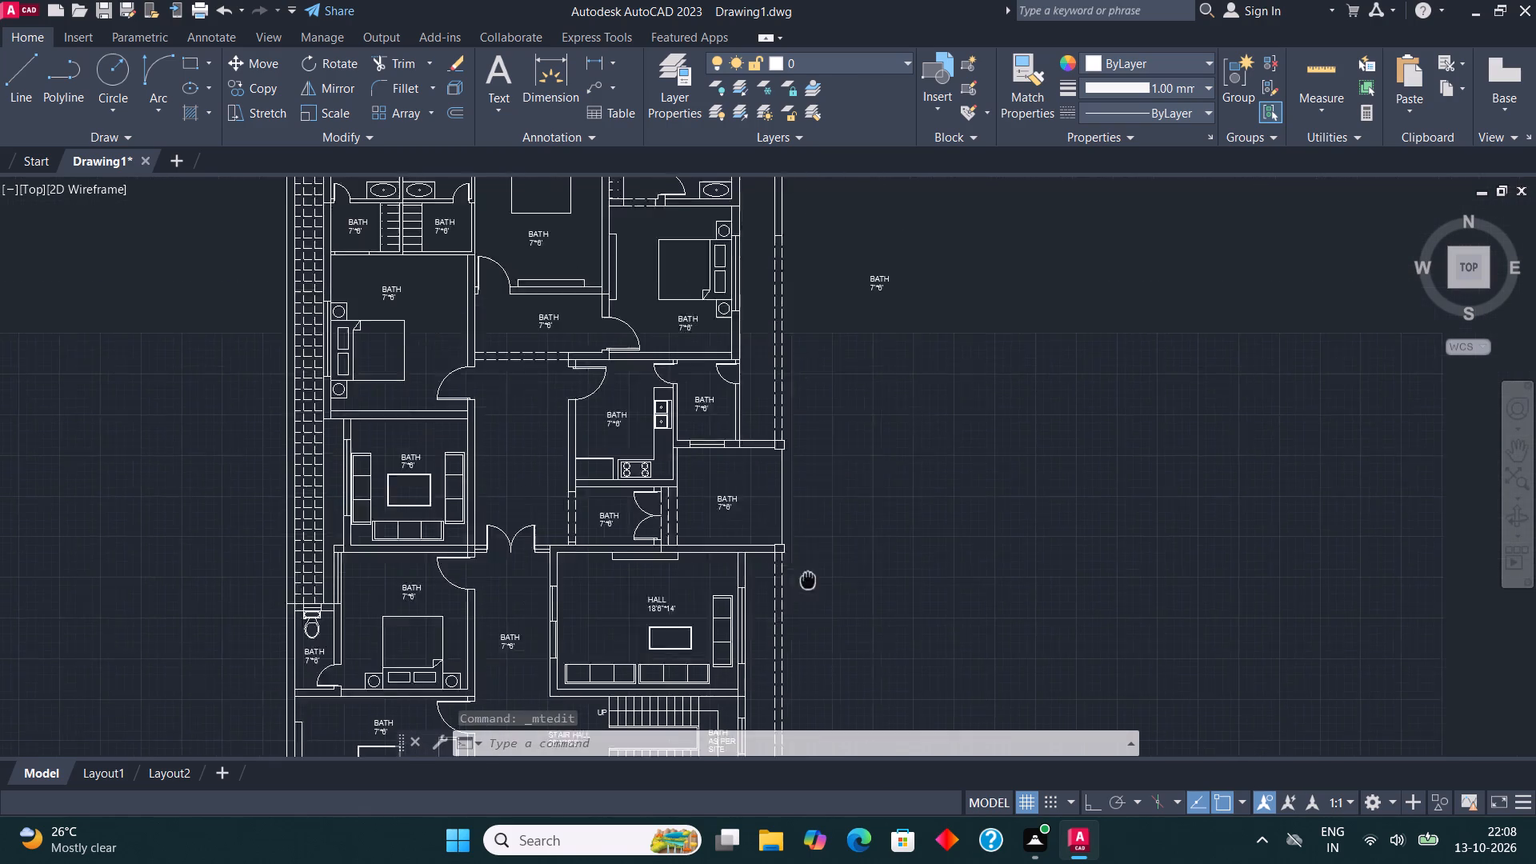
middle_drag(808, 580, 746, 641)
scroll(832, 338, up, 4)
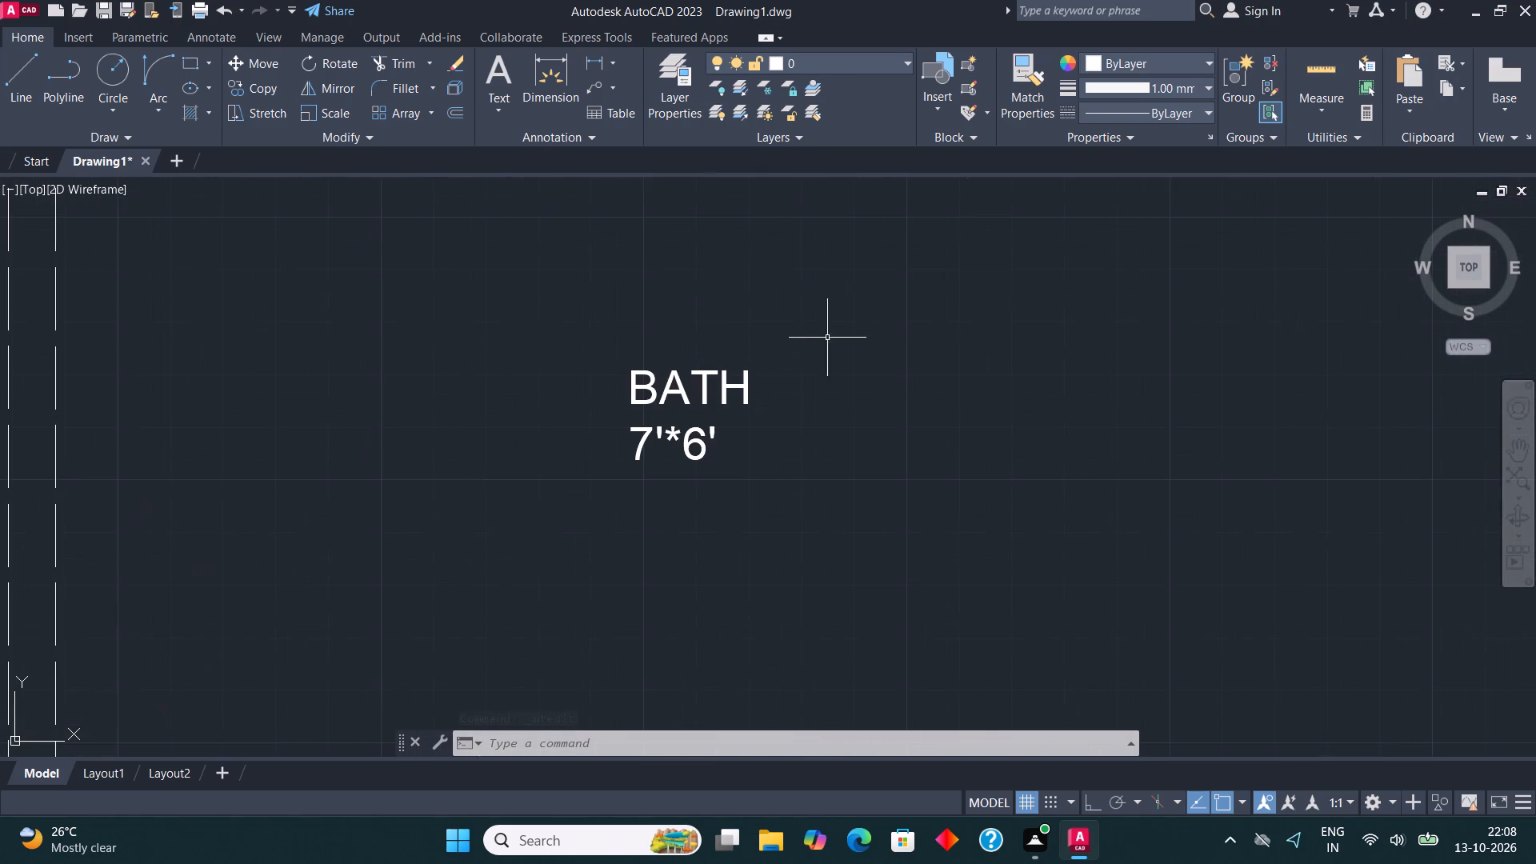
click(671, 389)
right_click(674, 389)
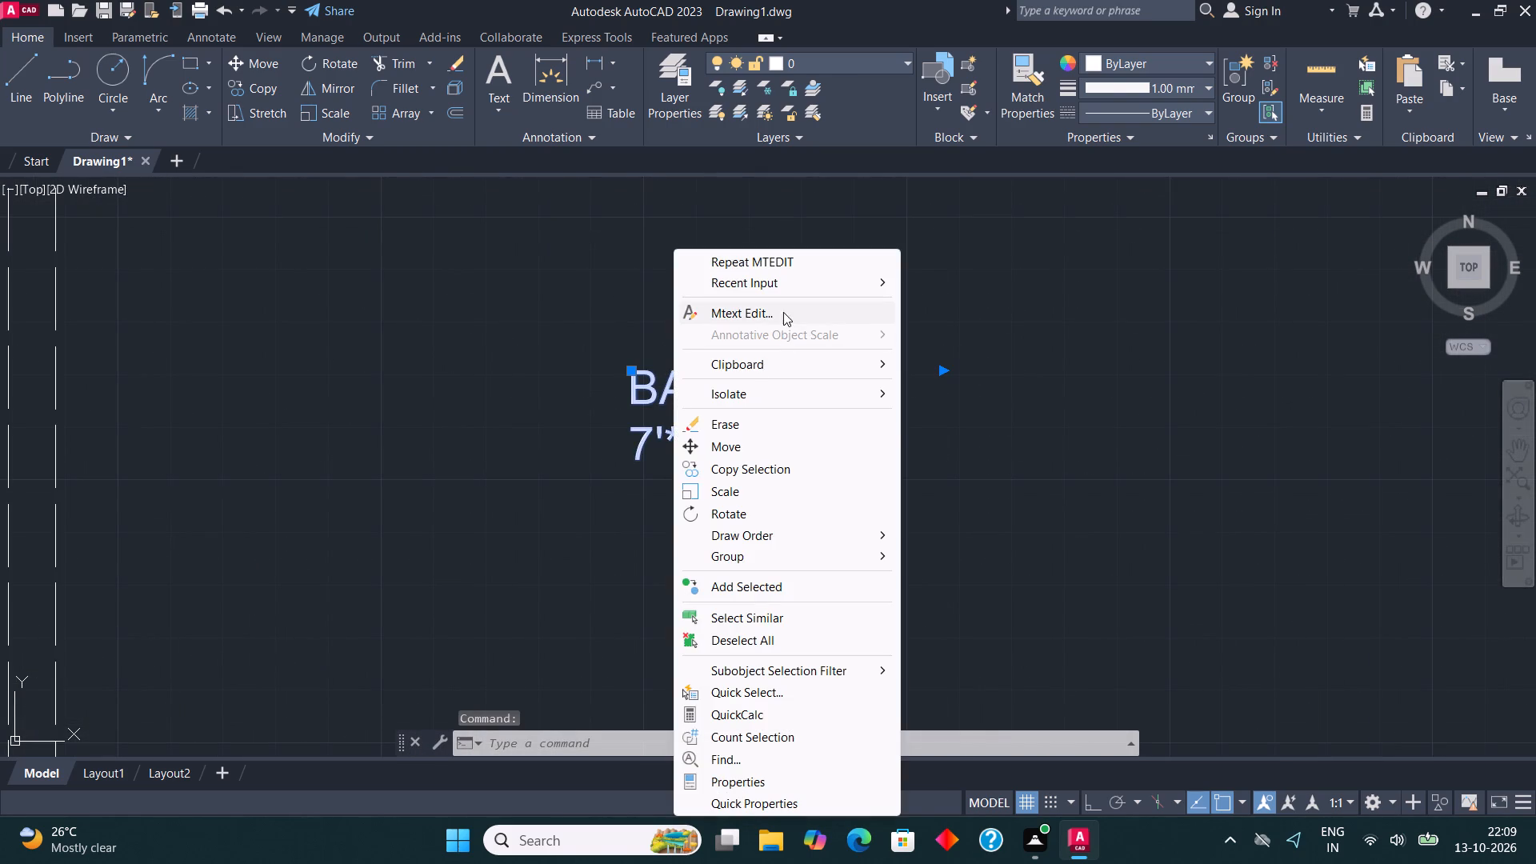
click(783, 312)
click(742, 450)
key(BackSpace)
key(BackSpace)
key(BackSpace)
key(BackSpace)
key(BackSpace)
key(BackSpace)
key(BackSpace)
key(BackSpace)
key(BackSpace)
key(BackSpace)
key(BackSpace)
key(BackSpace)
key(BackSpace)
key(BackSpace)
key(BackSpace)
key(BackSpace)
key(BackSpace)
key(BackSpace)
key(BackSpace)
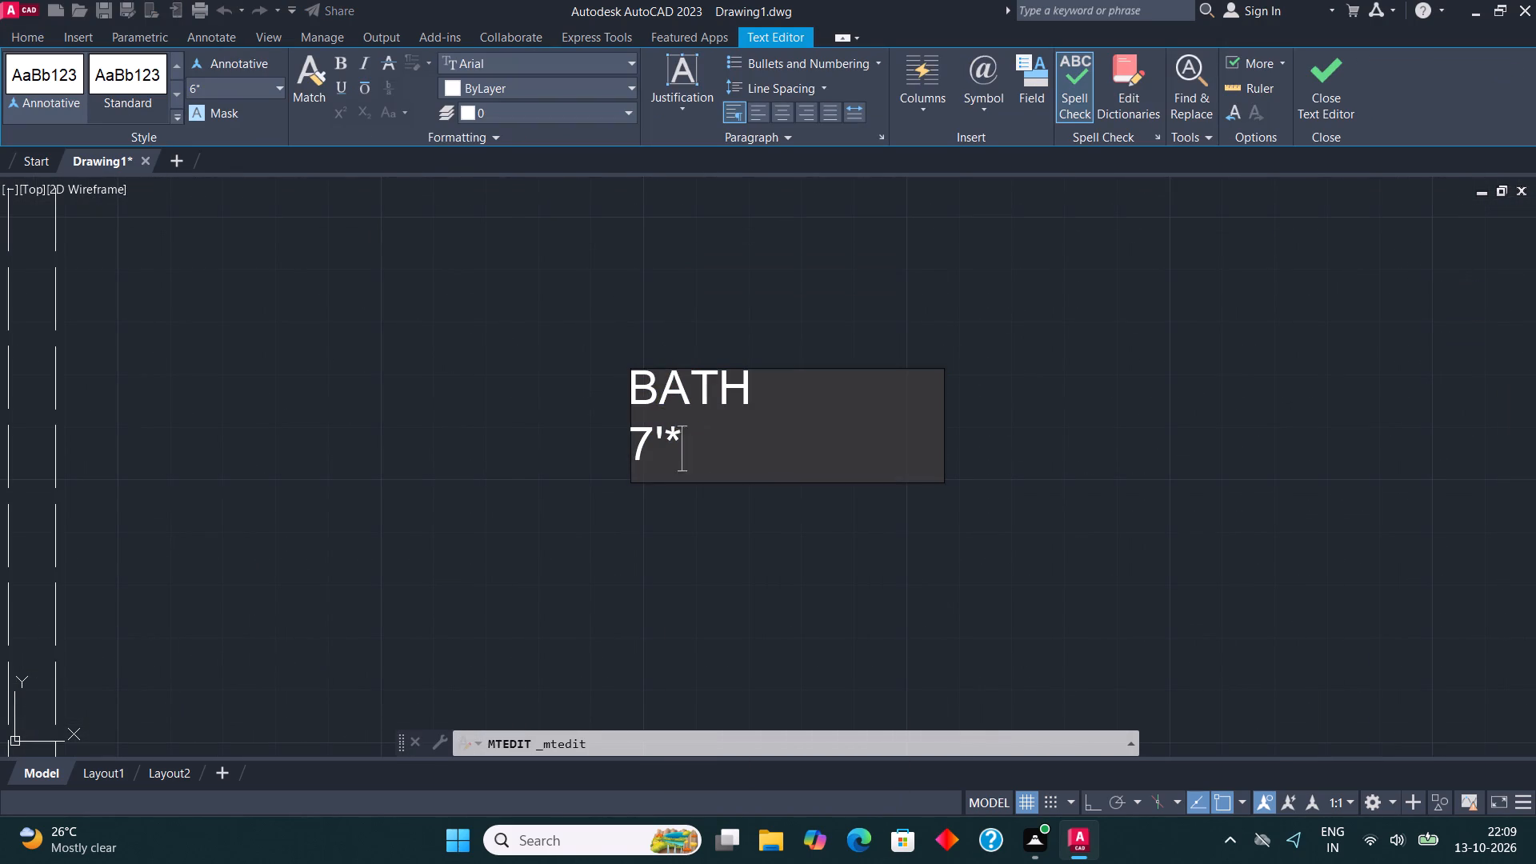
text(PASSAGE)
key(space)
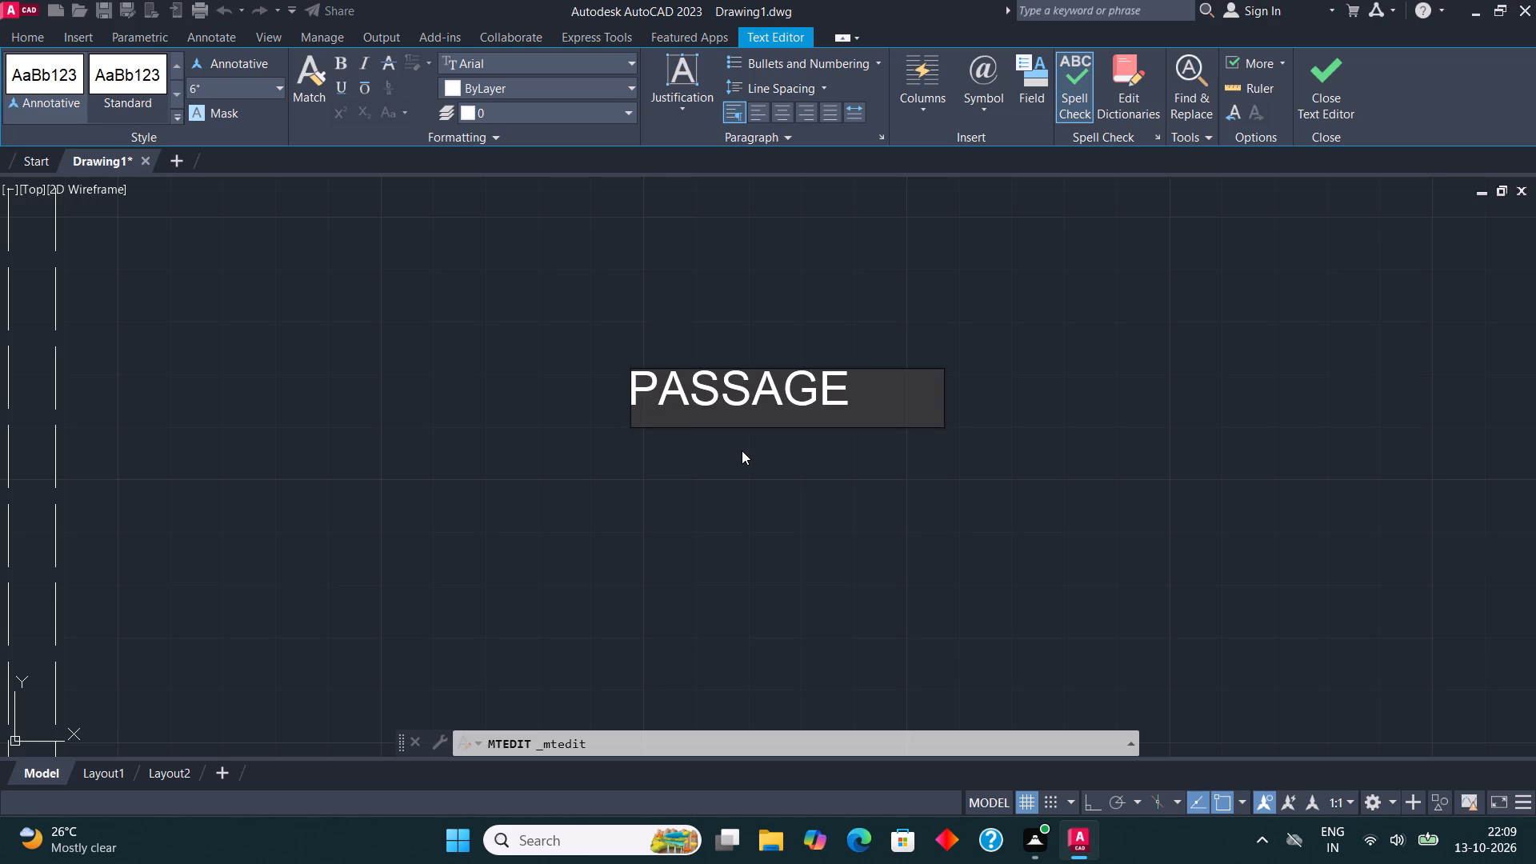
key(3)
key(apostrophe)
key(space)
text(WIDE)
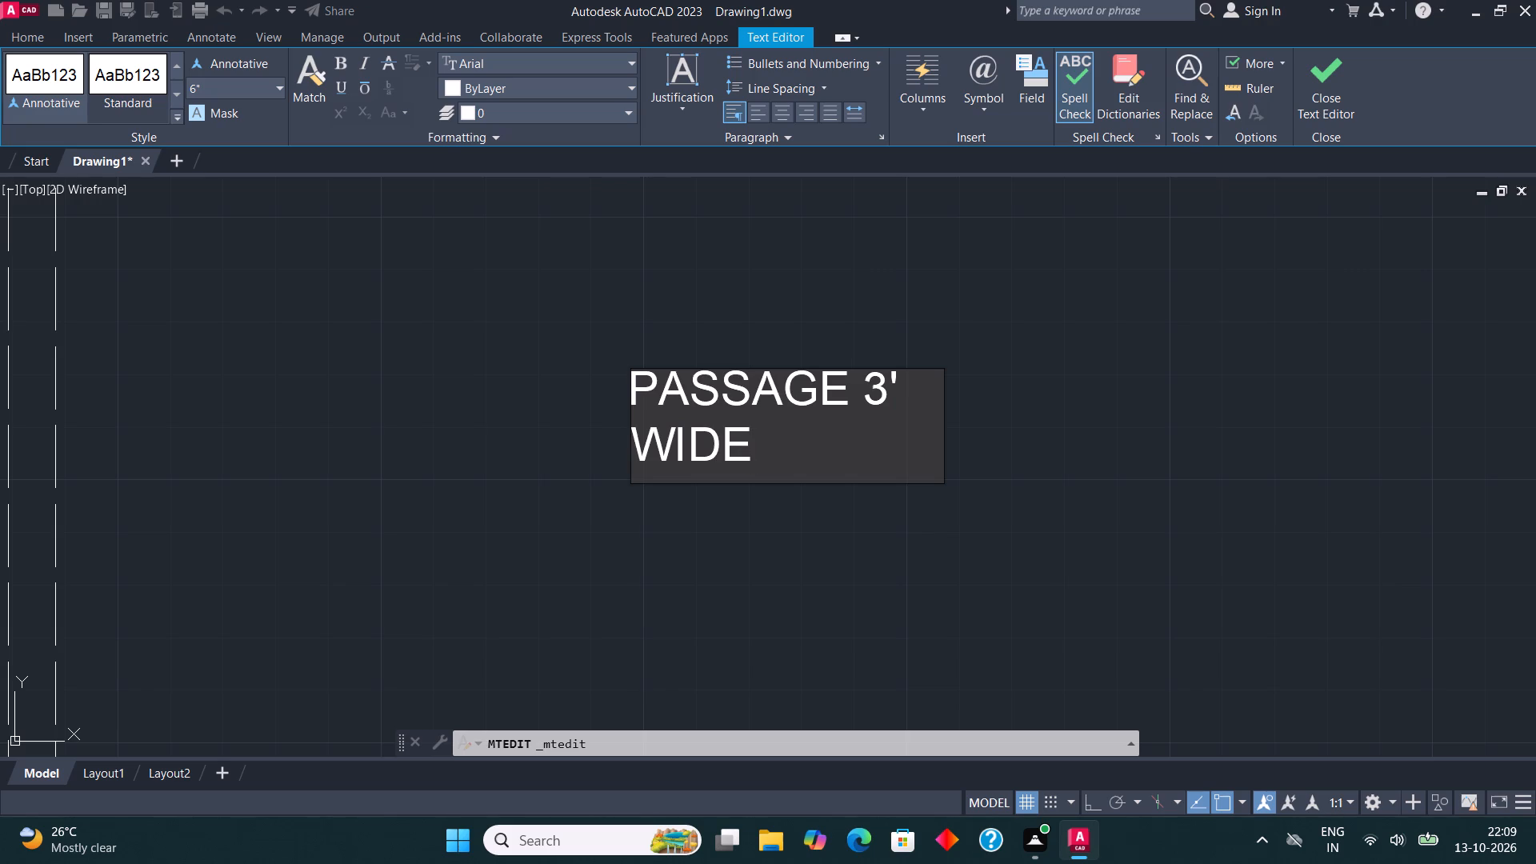
click(623, 442)
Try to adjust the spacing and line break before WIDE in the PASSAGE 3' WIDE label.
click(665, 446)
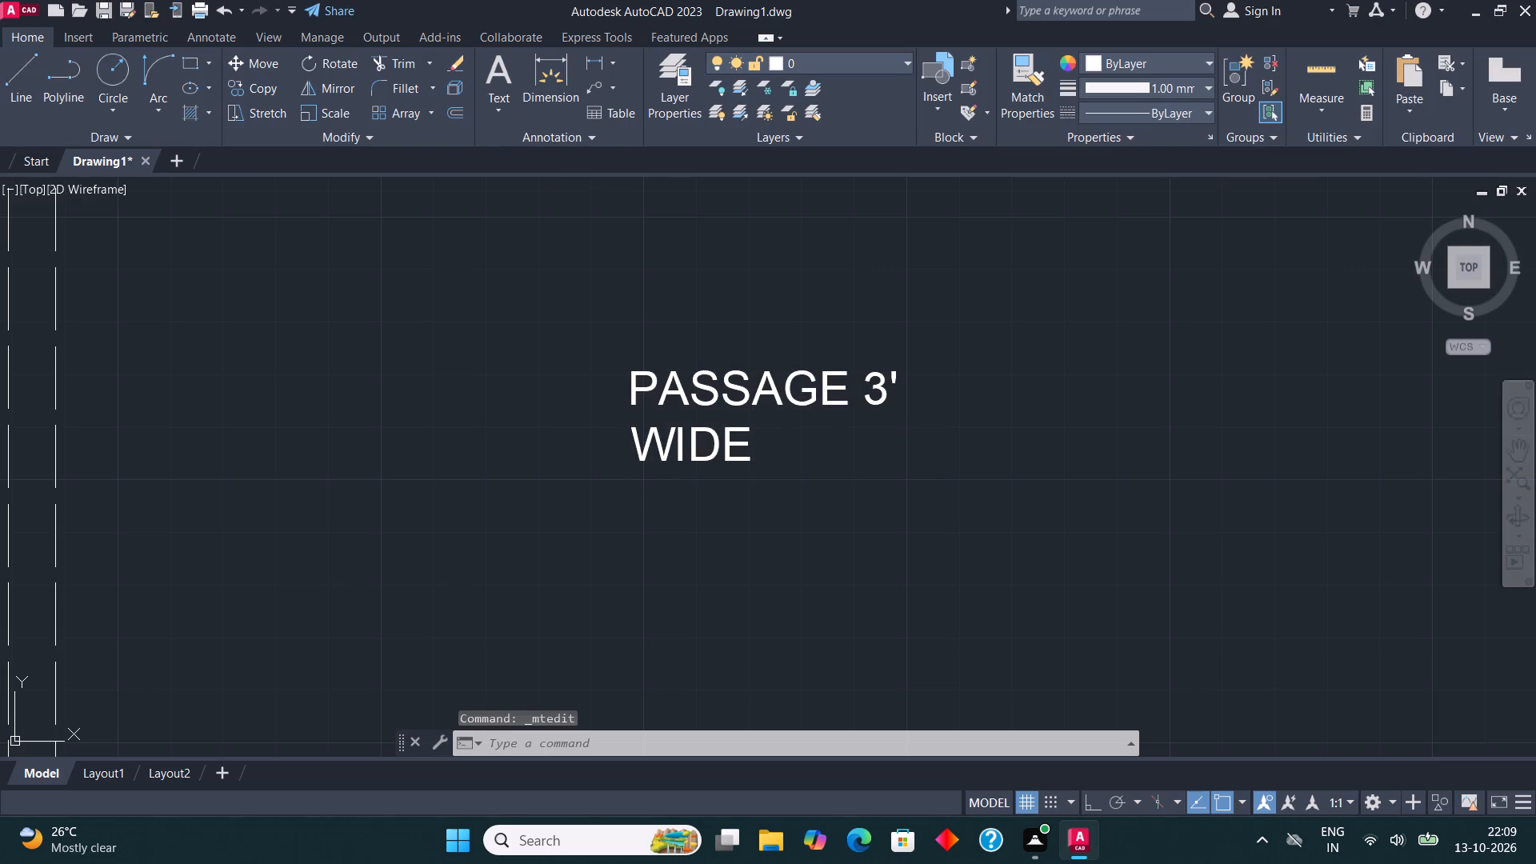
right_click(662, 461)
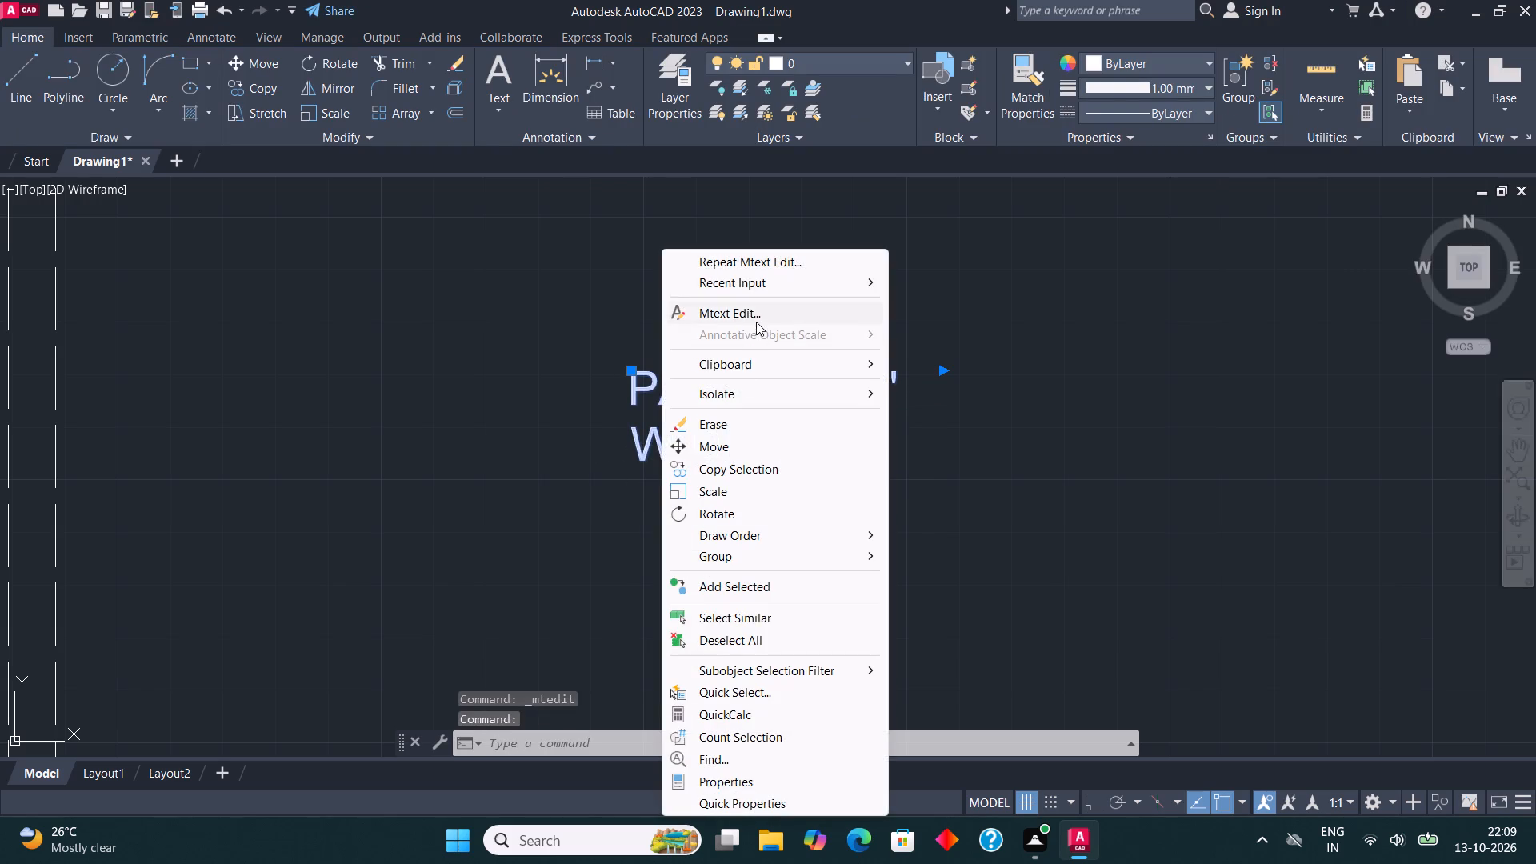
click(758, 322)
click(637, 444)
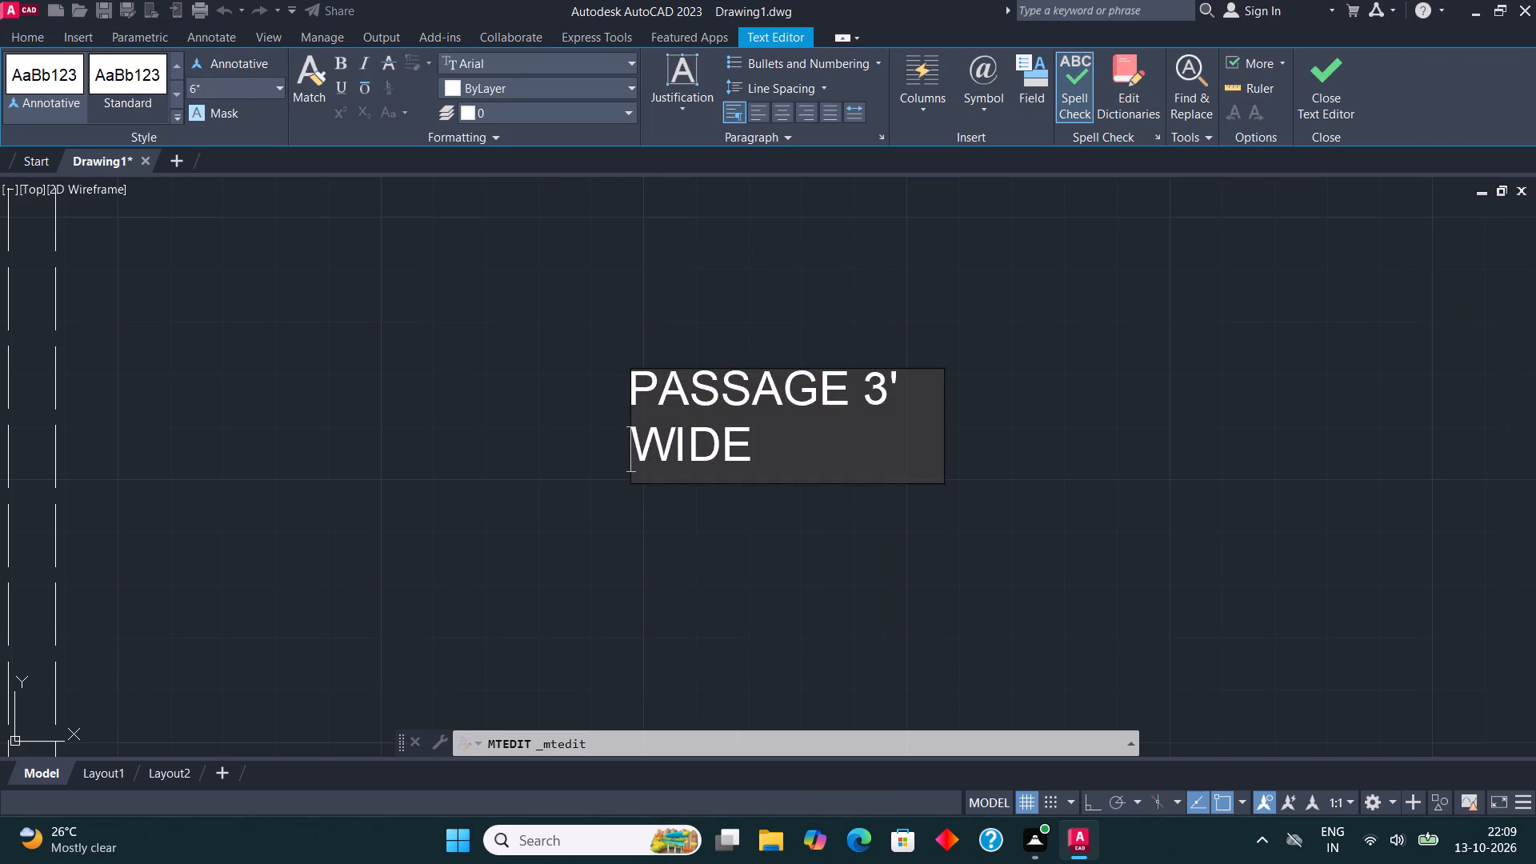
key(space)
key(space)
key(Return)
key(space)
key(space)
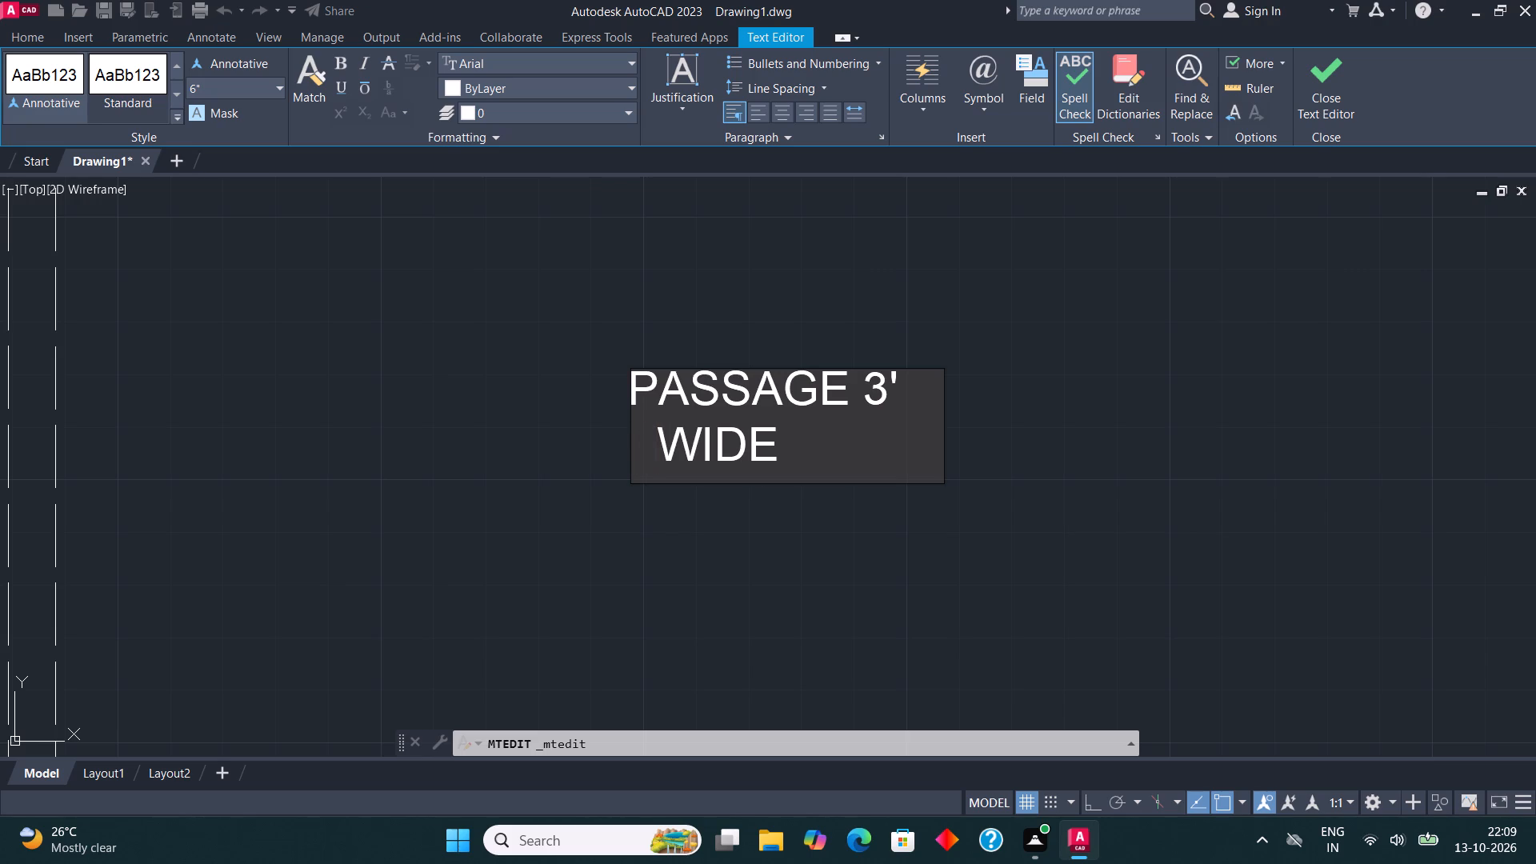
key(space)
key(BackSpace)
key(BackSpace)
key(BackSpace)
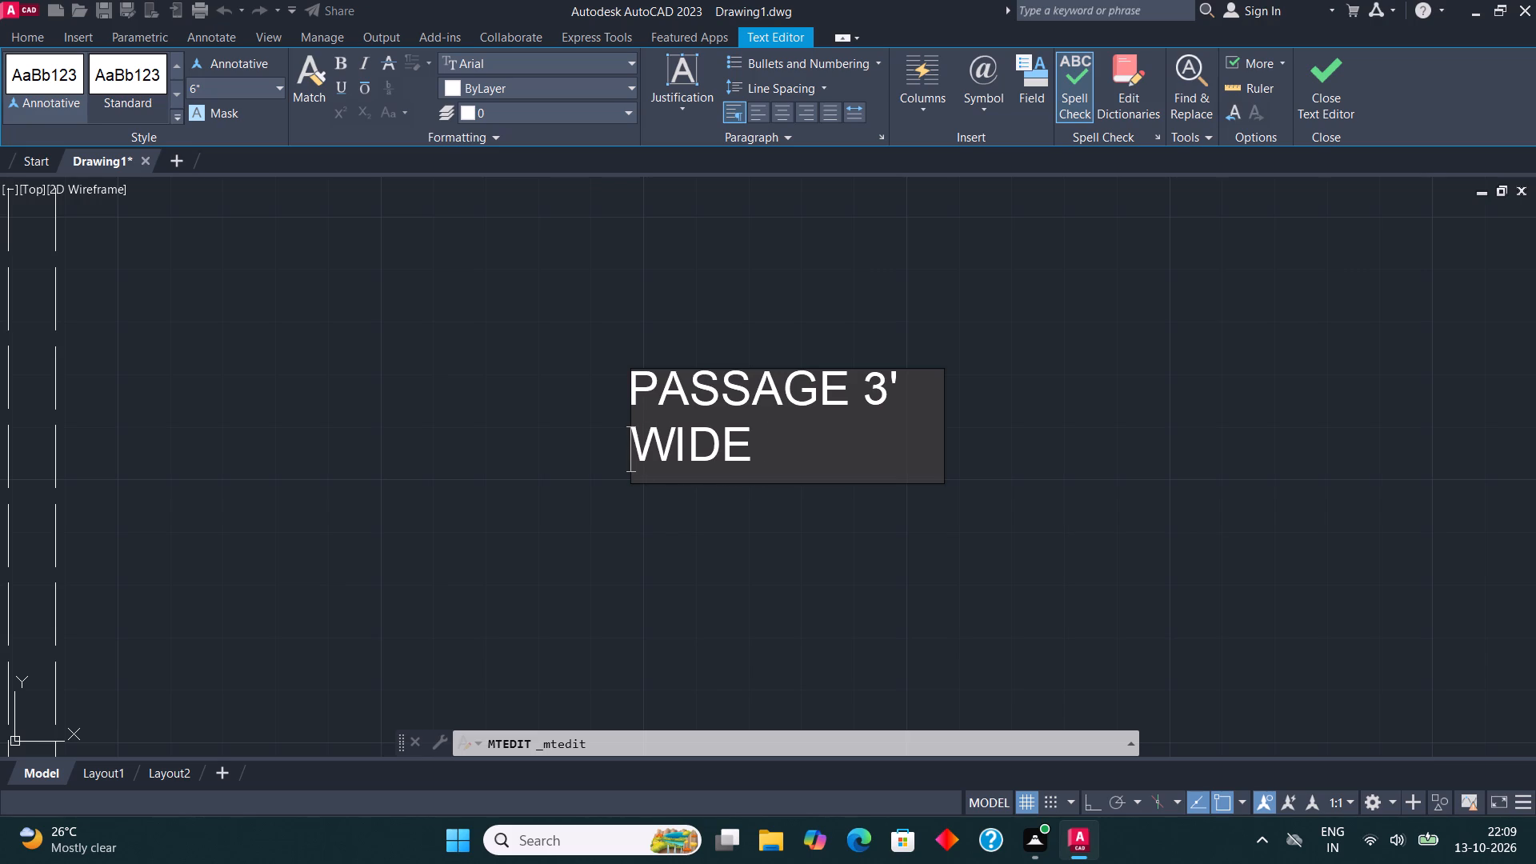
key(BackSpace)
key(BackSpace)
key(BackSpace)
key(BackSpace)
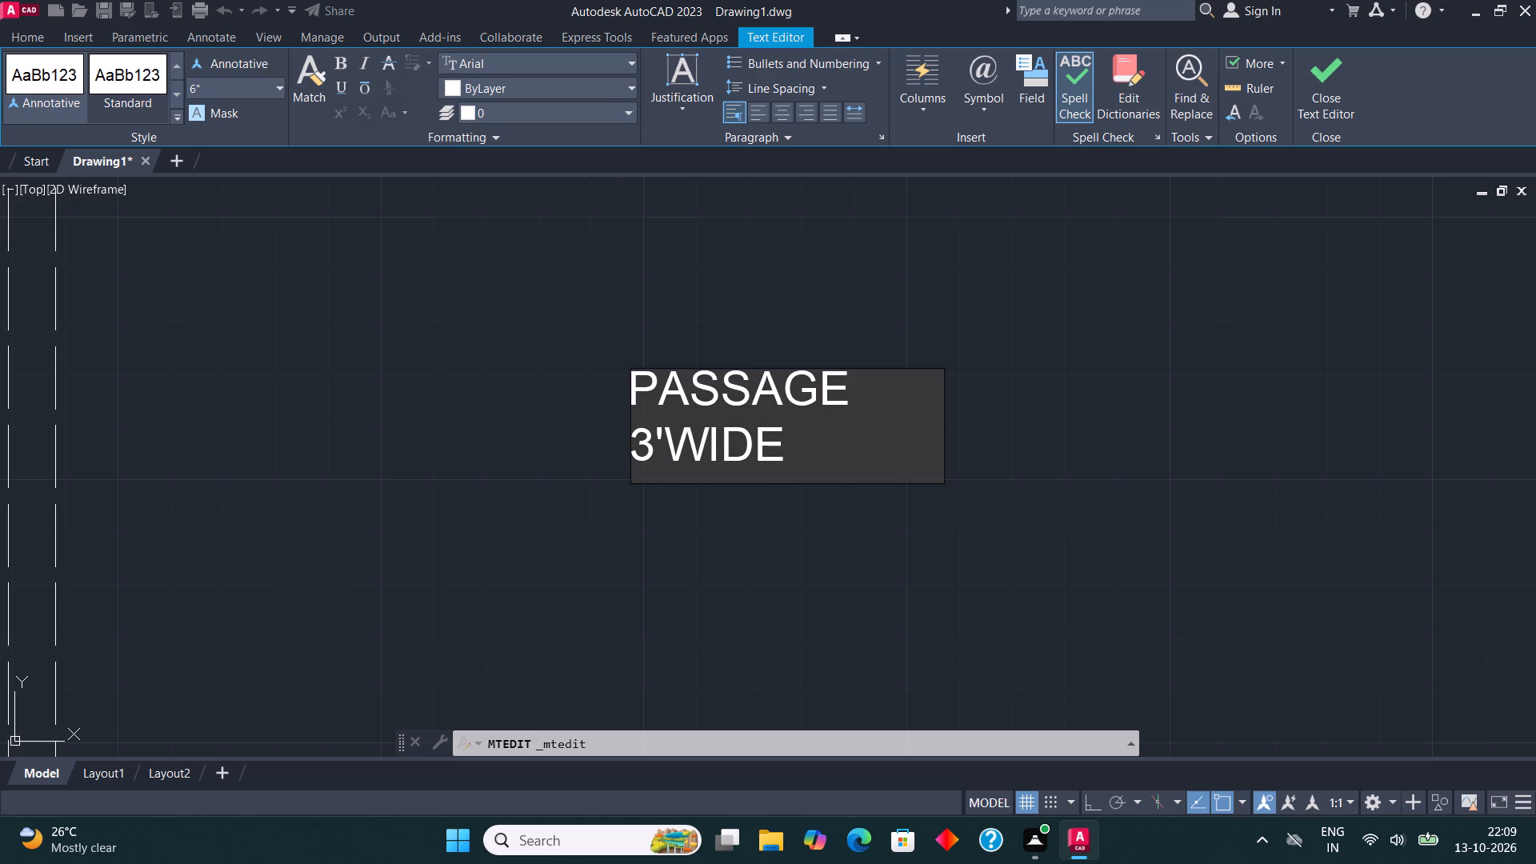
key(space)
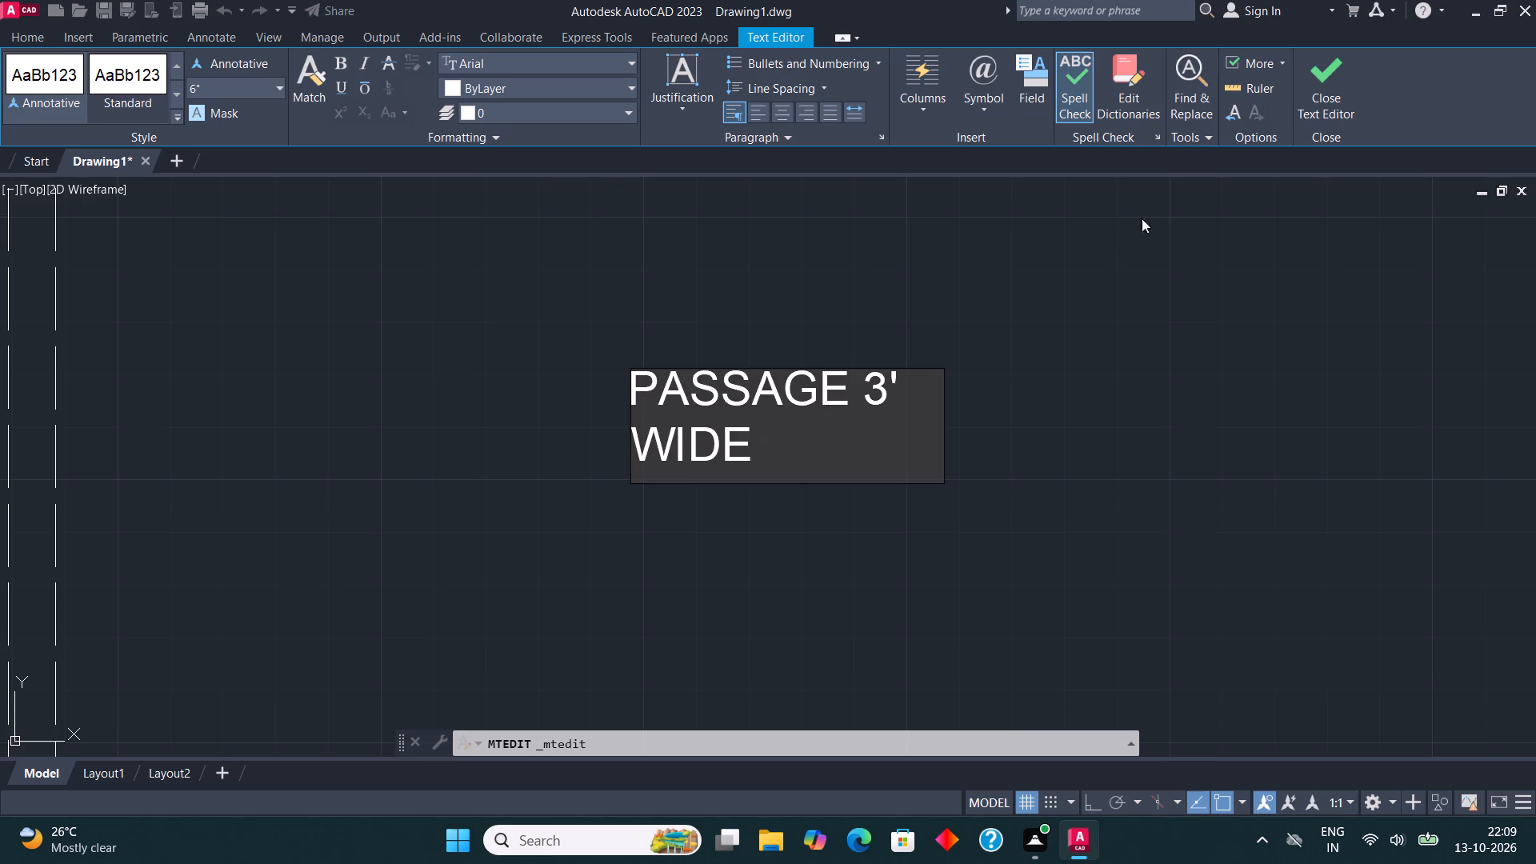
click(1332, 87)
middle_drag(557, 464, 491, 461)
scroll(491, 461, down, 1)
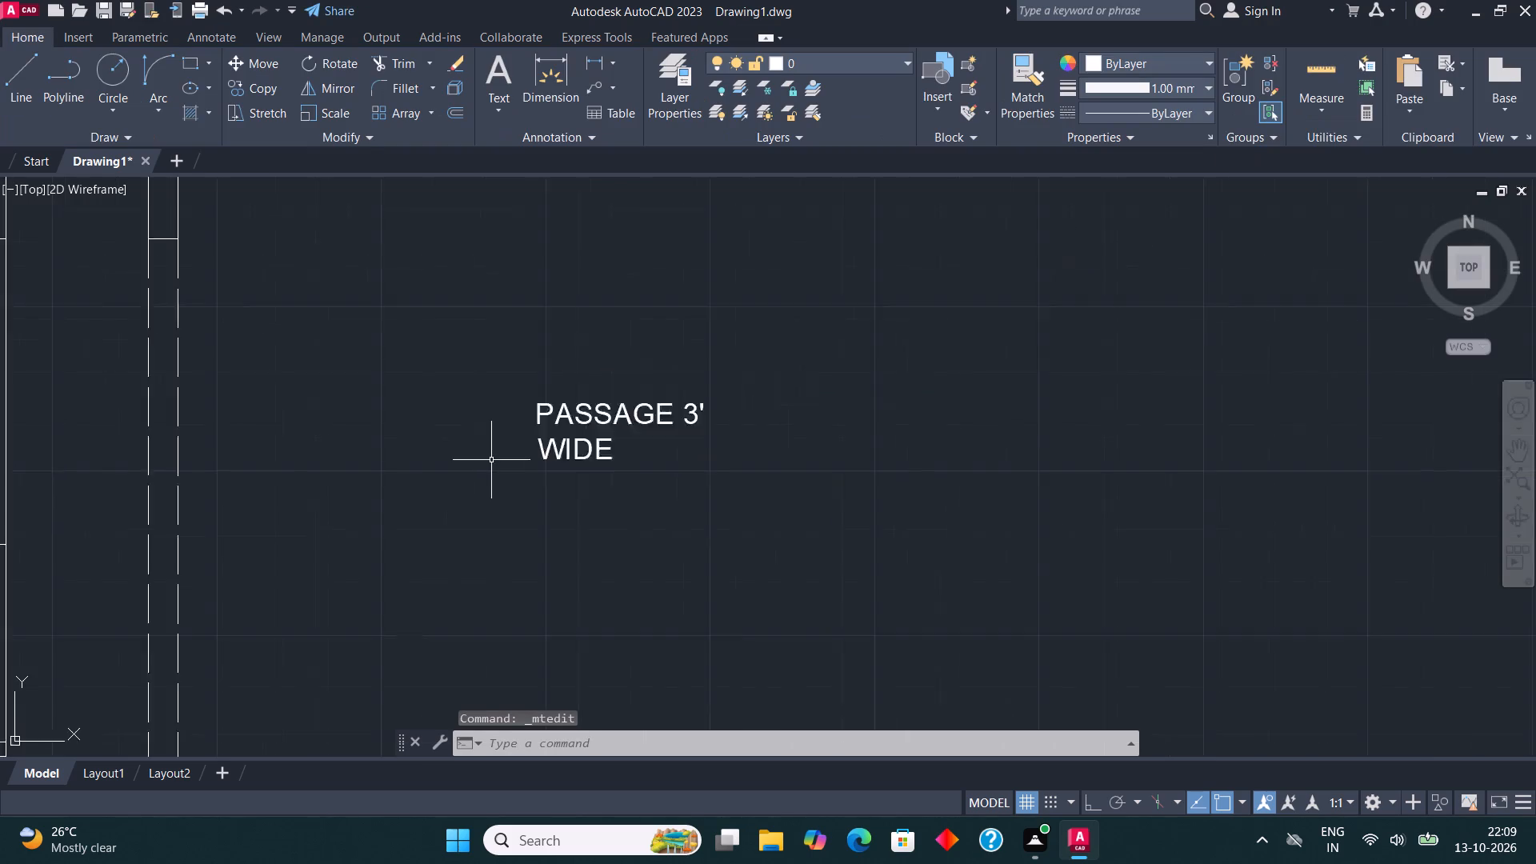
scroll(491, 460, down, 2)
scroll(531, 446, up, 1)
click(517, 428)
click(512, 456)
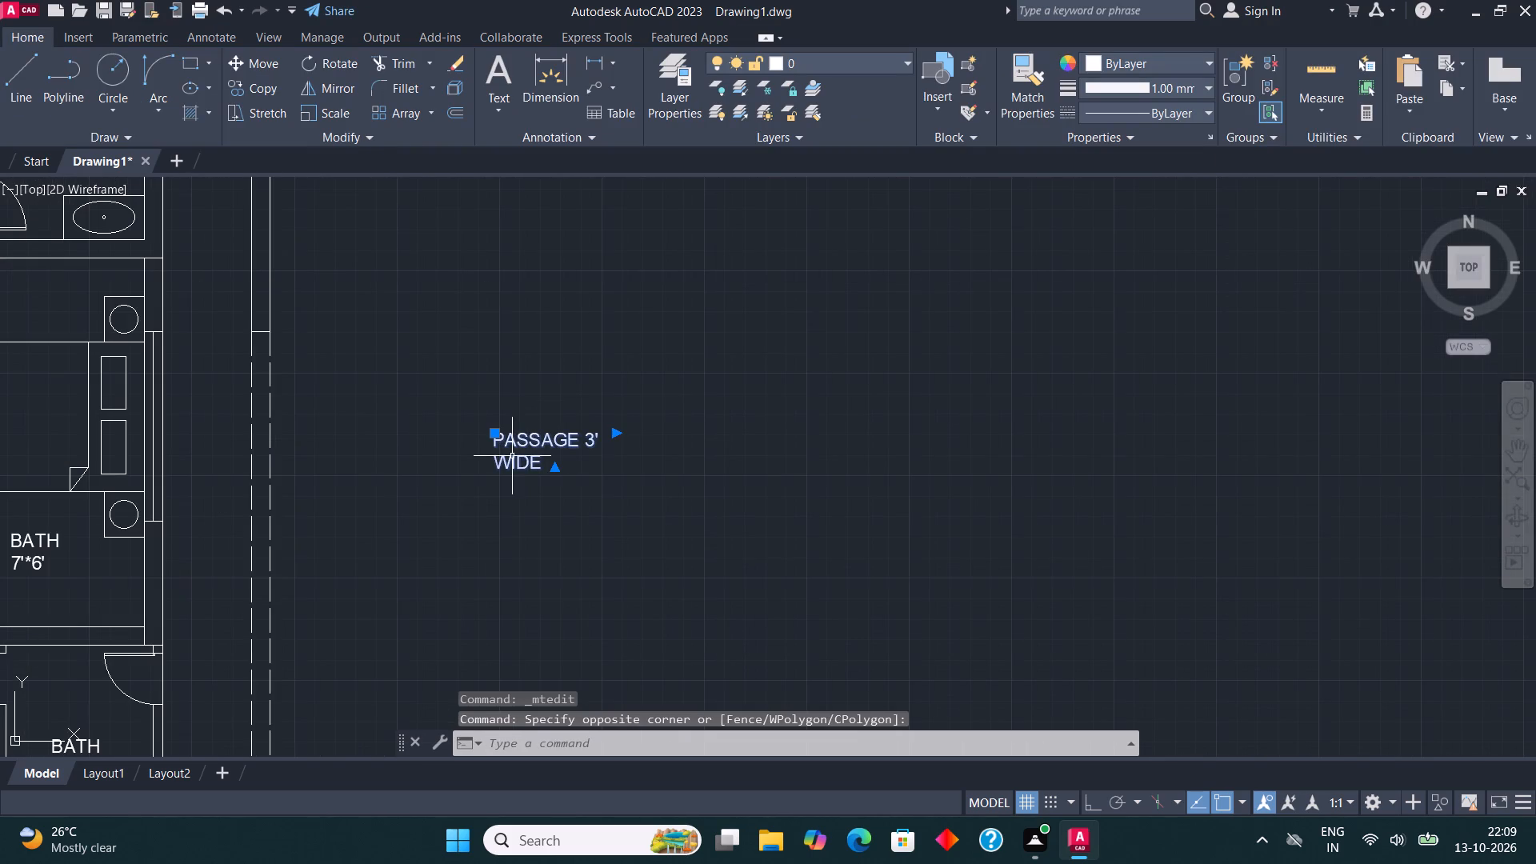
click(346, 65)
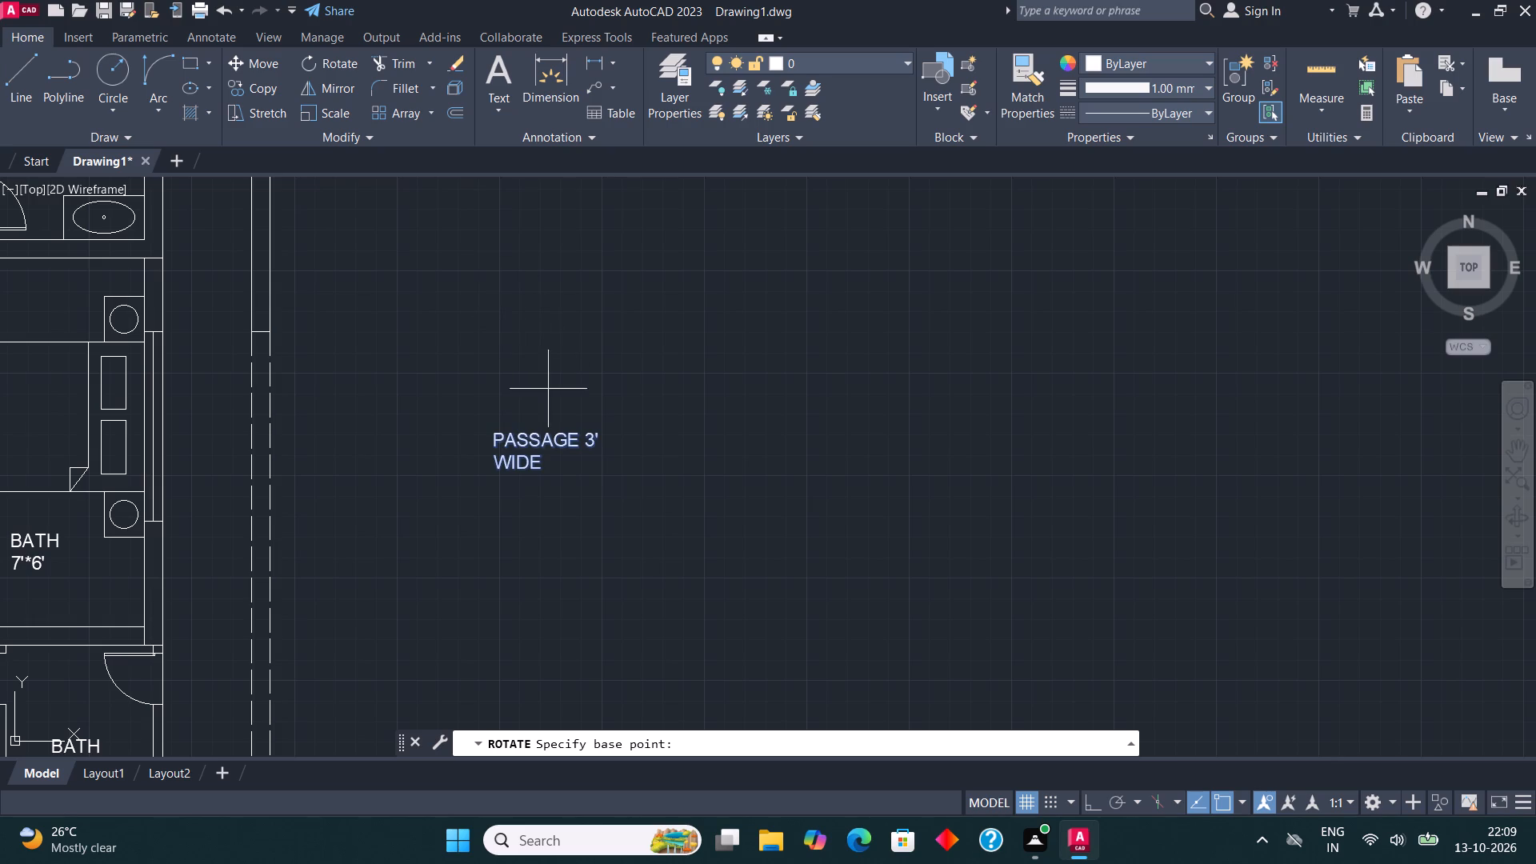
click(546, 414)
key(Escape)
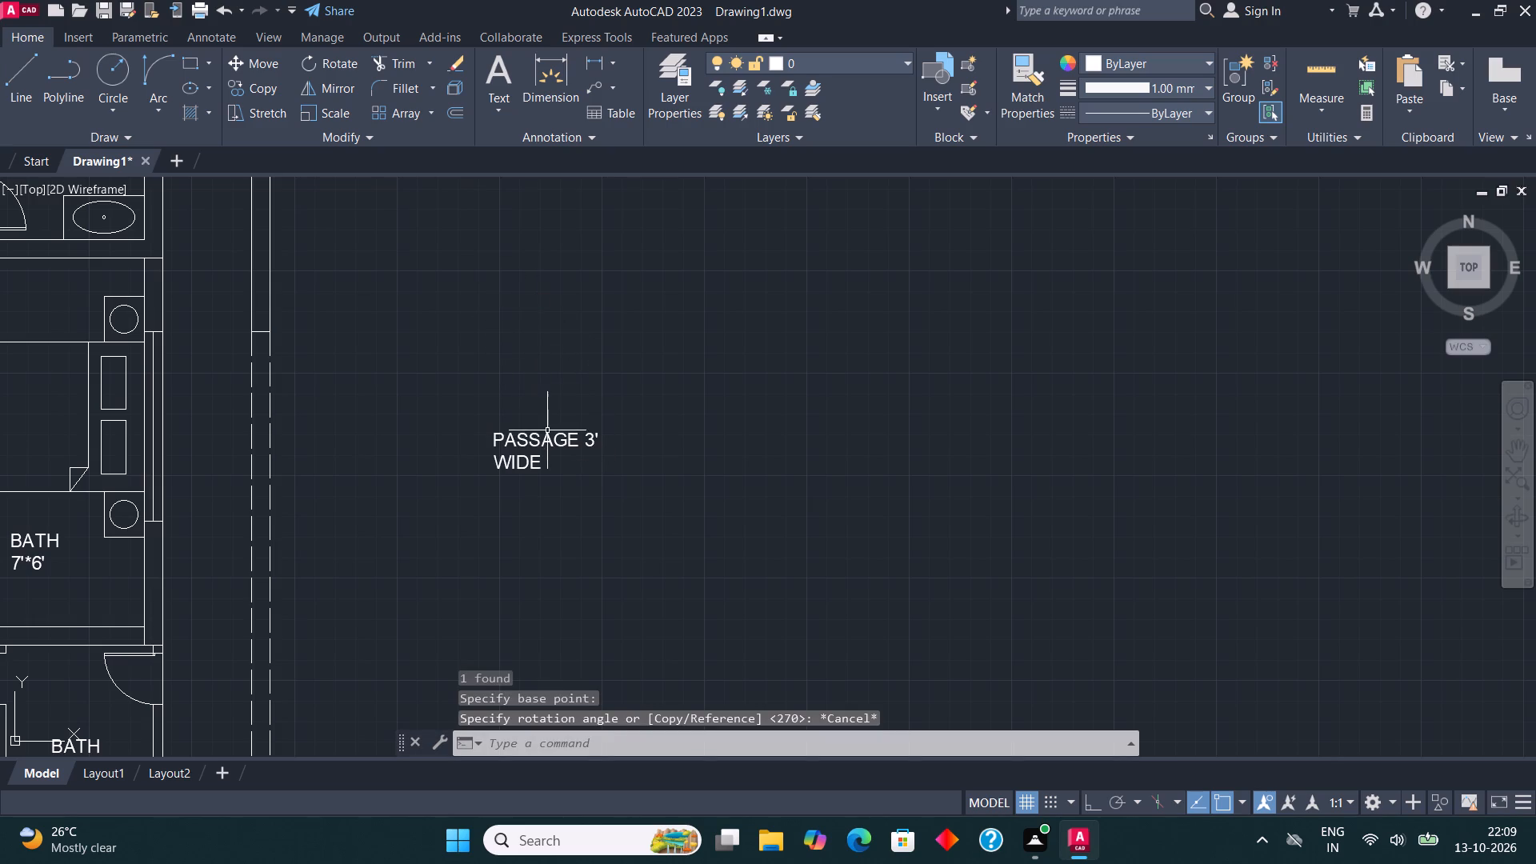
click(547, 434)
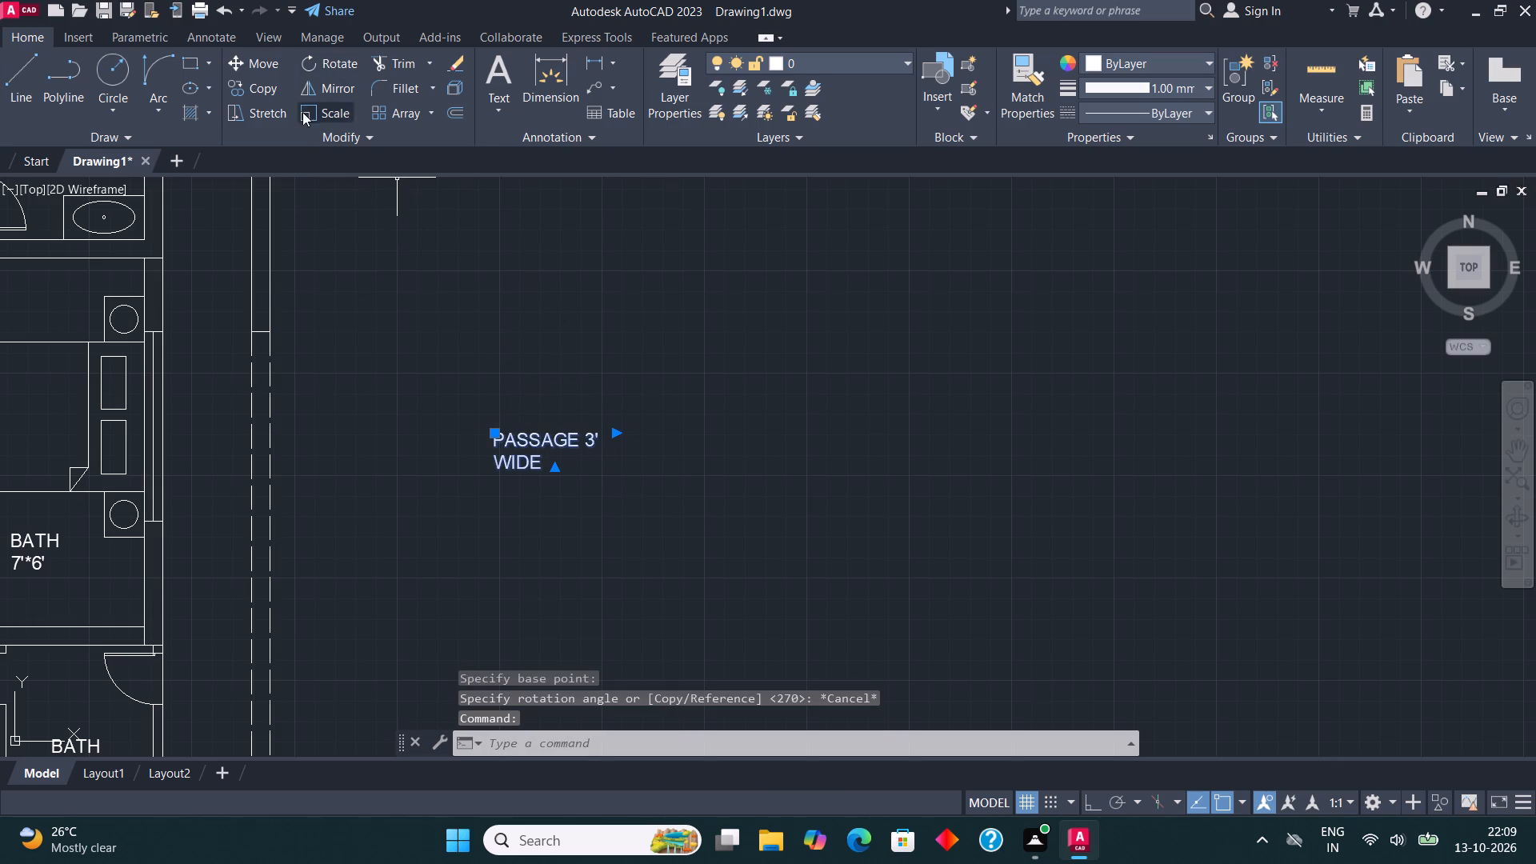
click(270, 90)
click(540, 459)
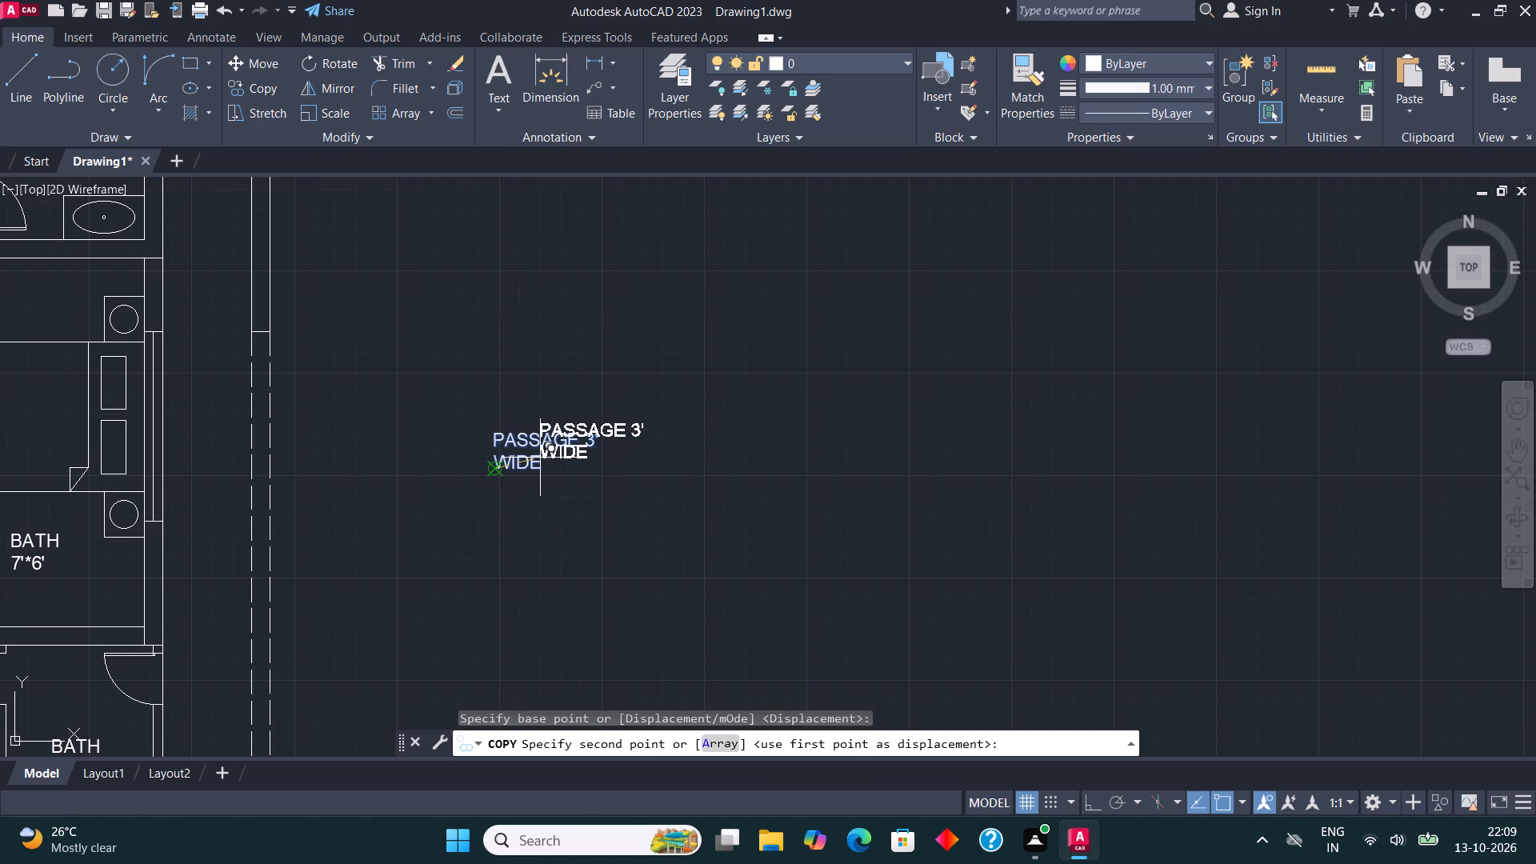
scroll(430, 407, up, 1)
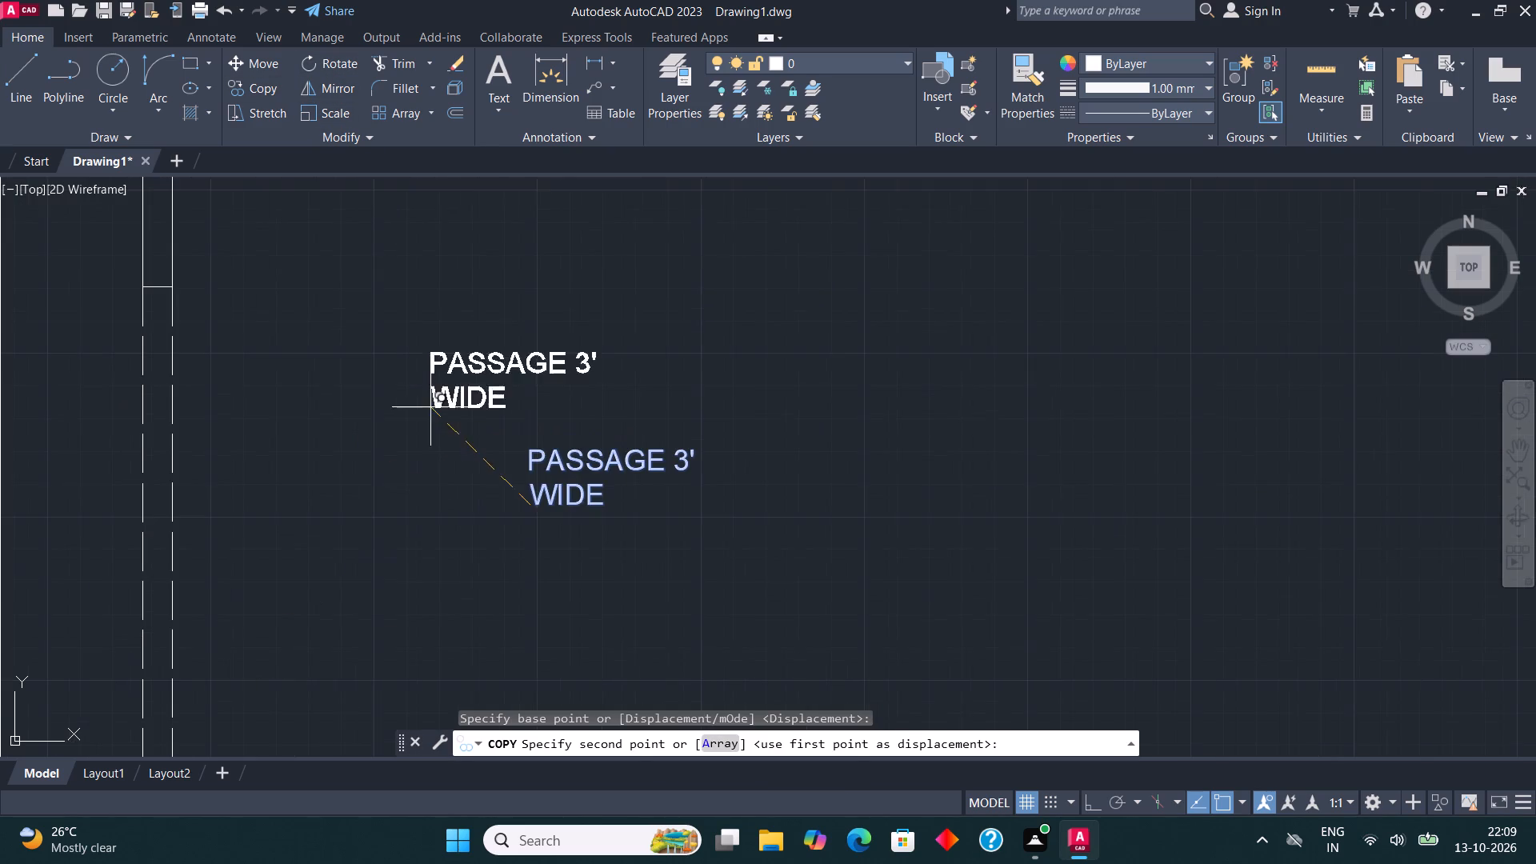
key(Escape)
Rotate the PASSAGE 3' WIDE label 90° counterclockwise with Ortho on so it reads vertically.
drag(656, 500, 653, 490)
click(537, 380)
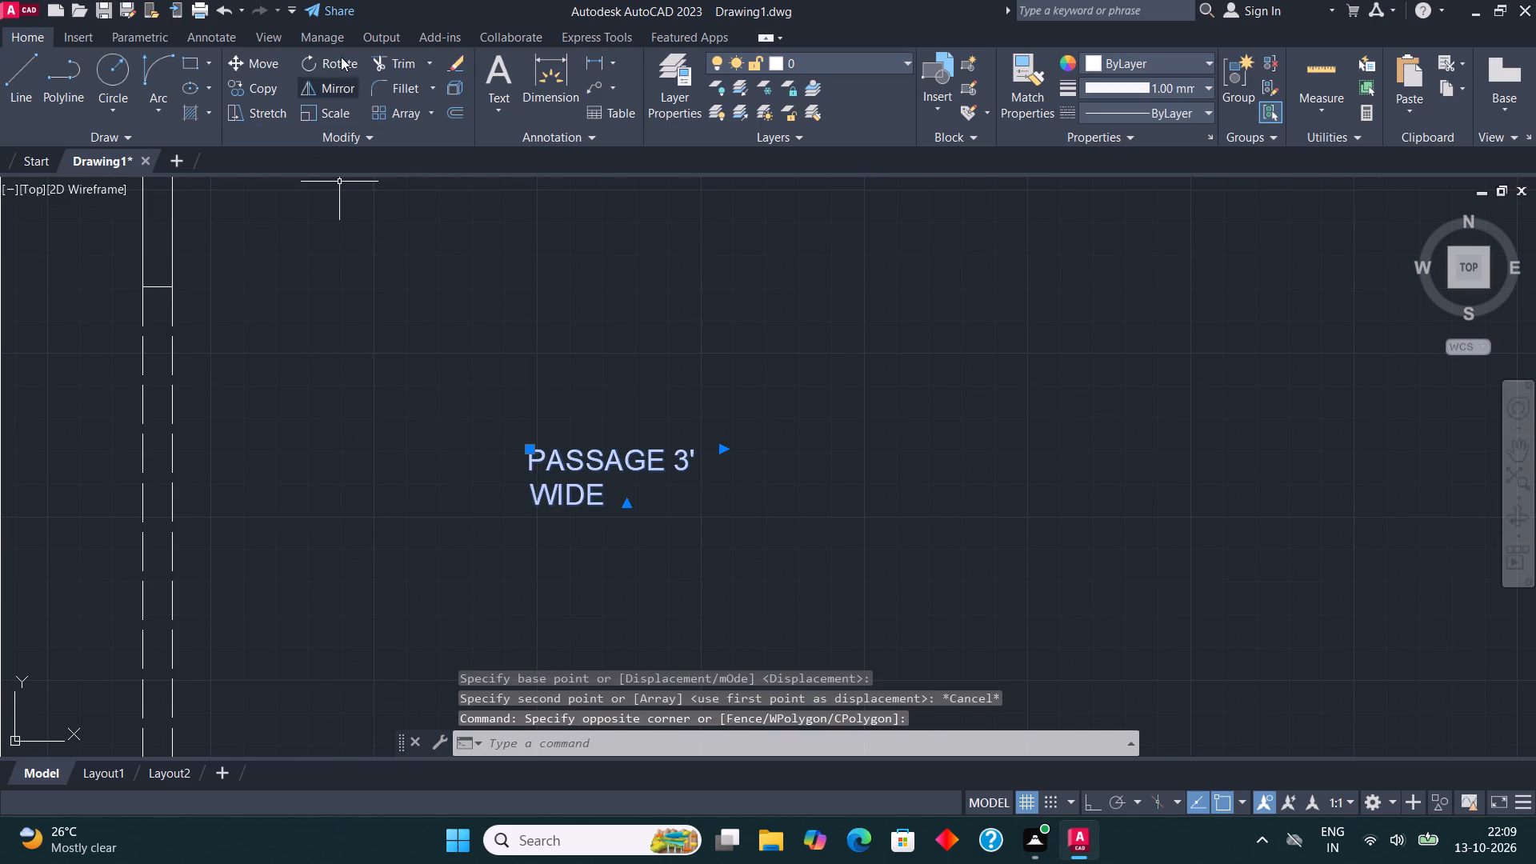
click(342, 51)
click(342, 57)
click(556, 393)
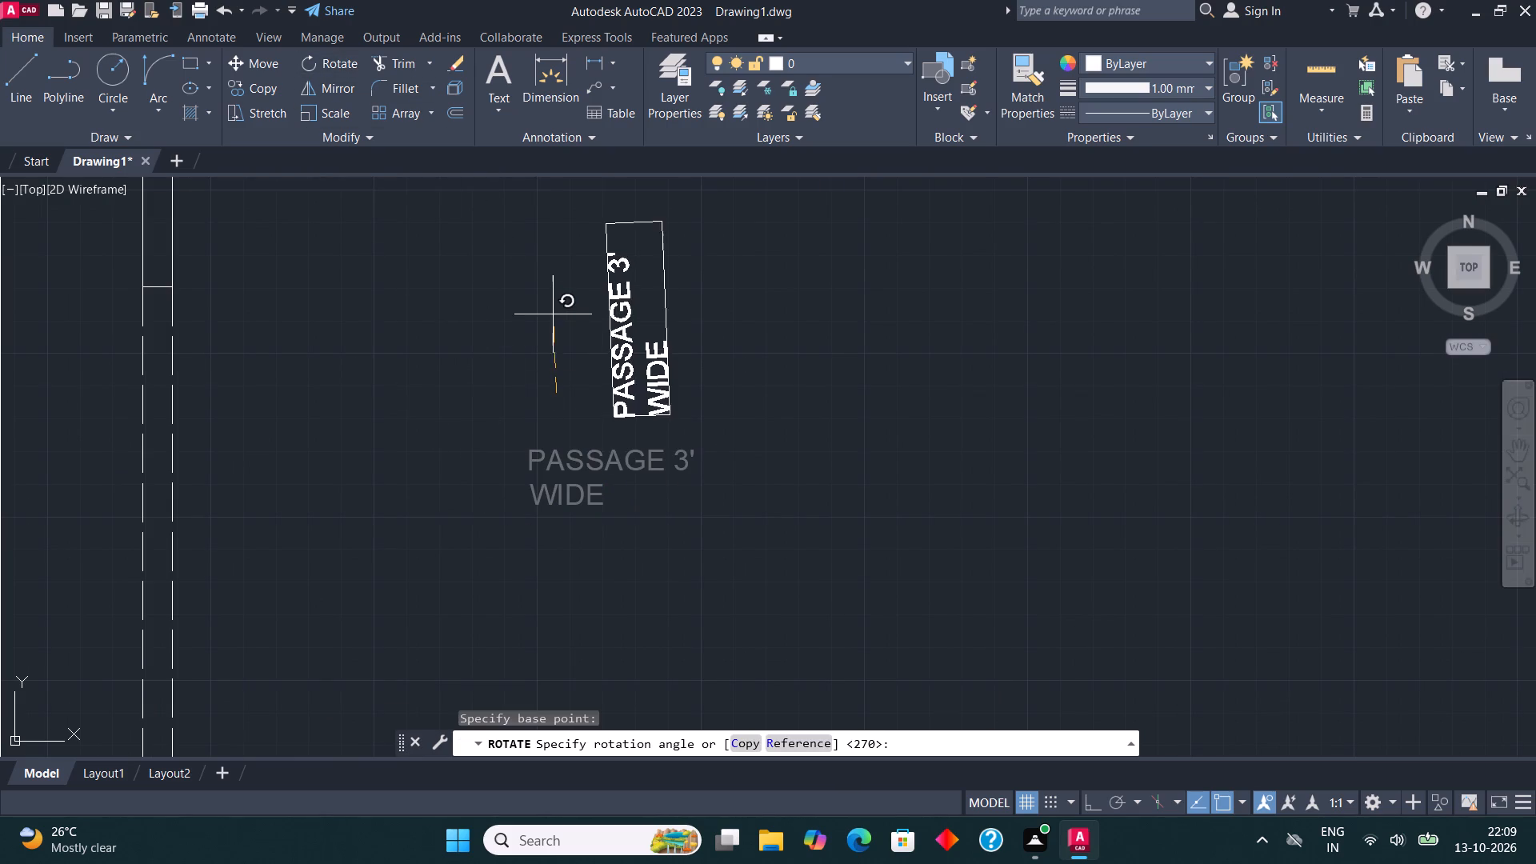
key(F8)
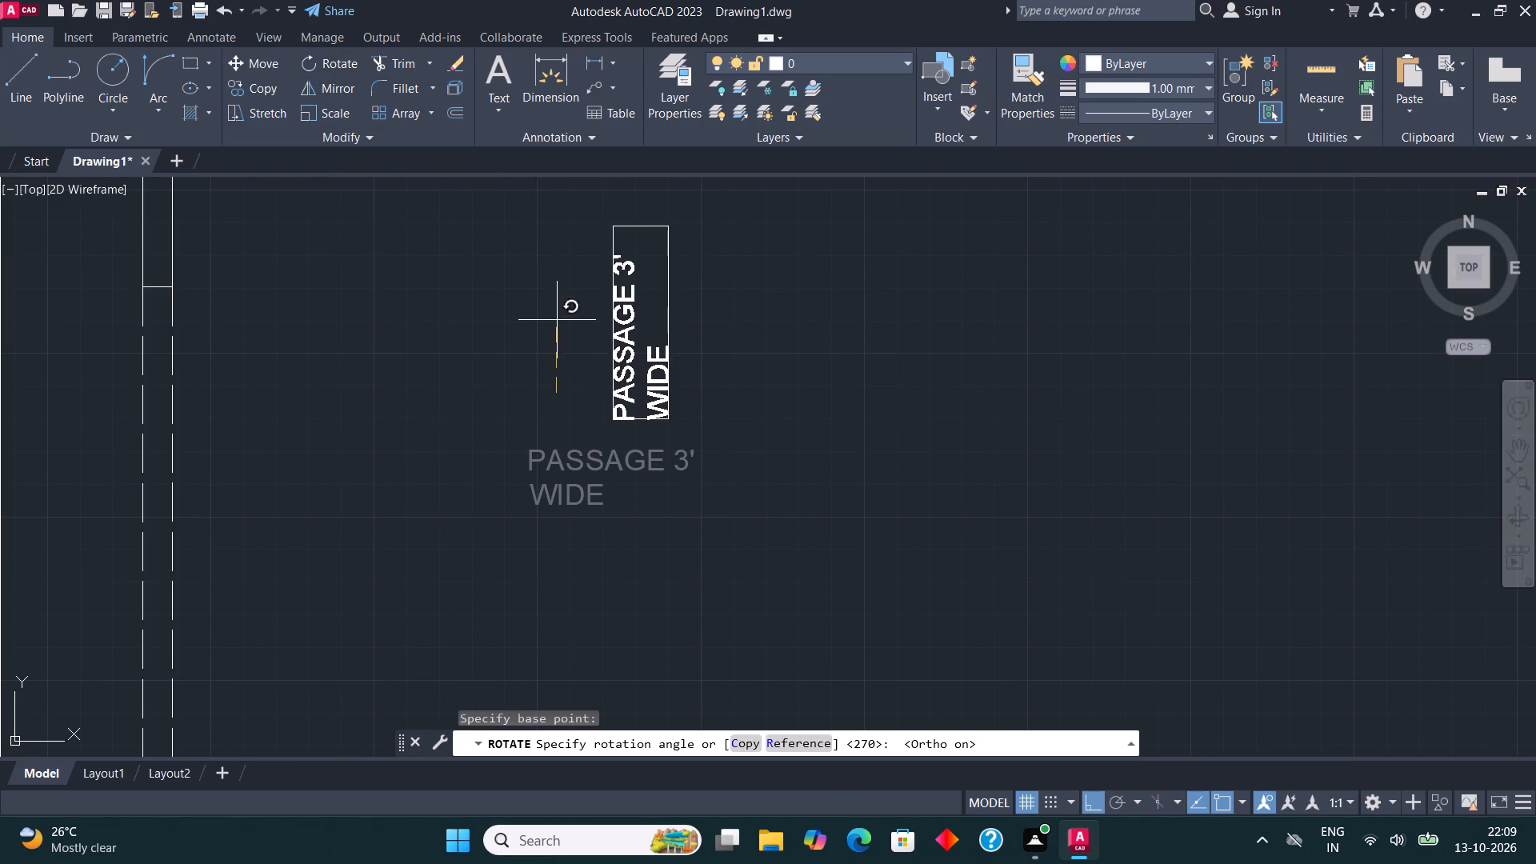
click(554, 303)
Copy the vertical PASSAGE 3' WIDE label into the narrow strip along the east boundary, beside the small room east of the kitchen.
scroll(608, 369, down, 2)
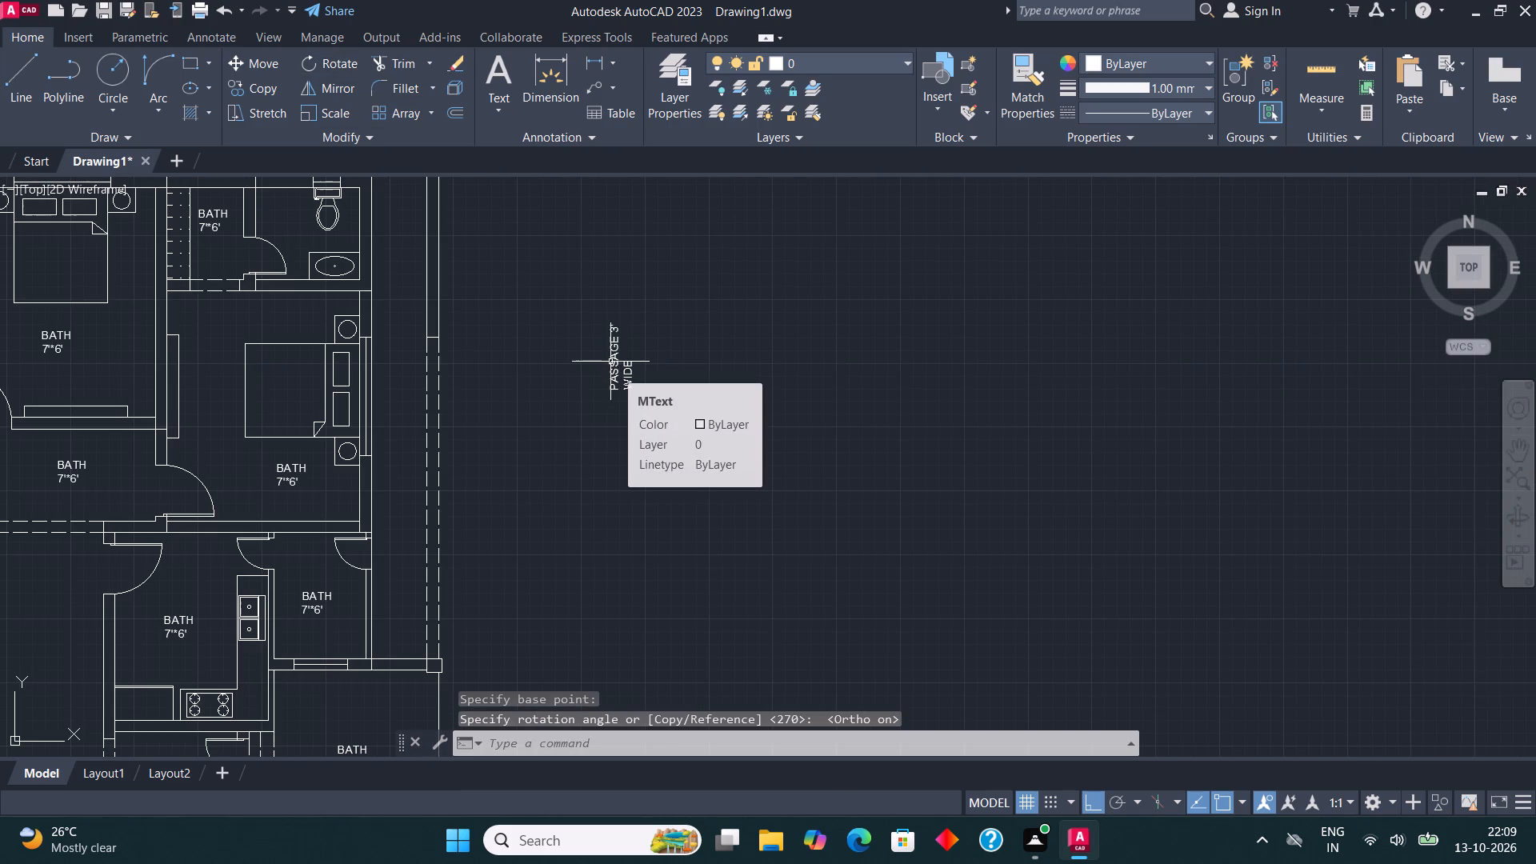
click(595, 369)
click(641, 385)
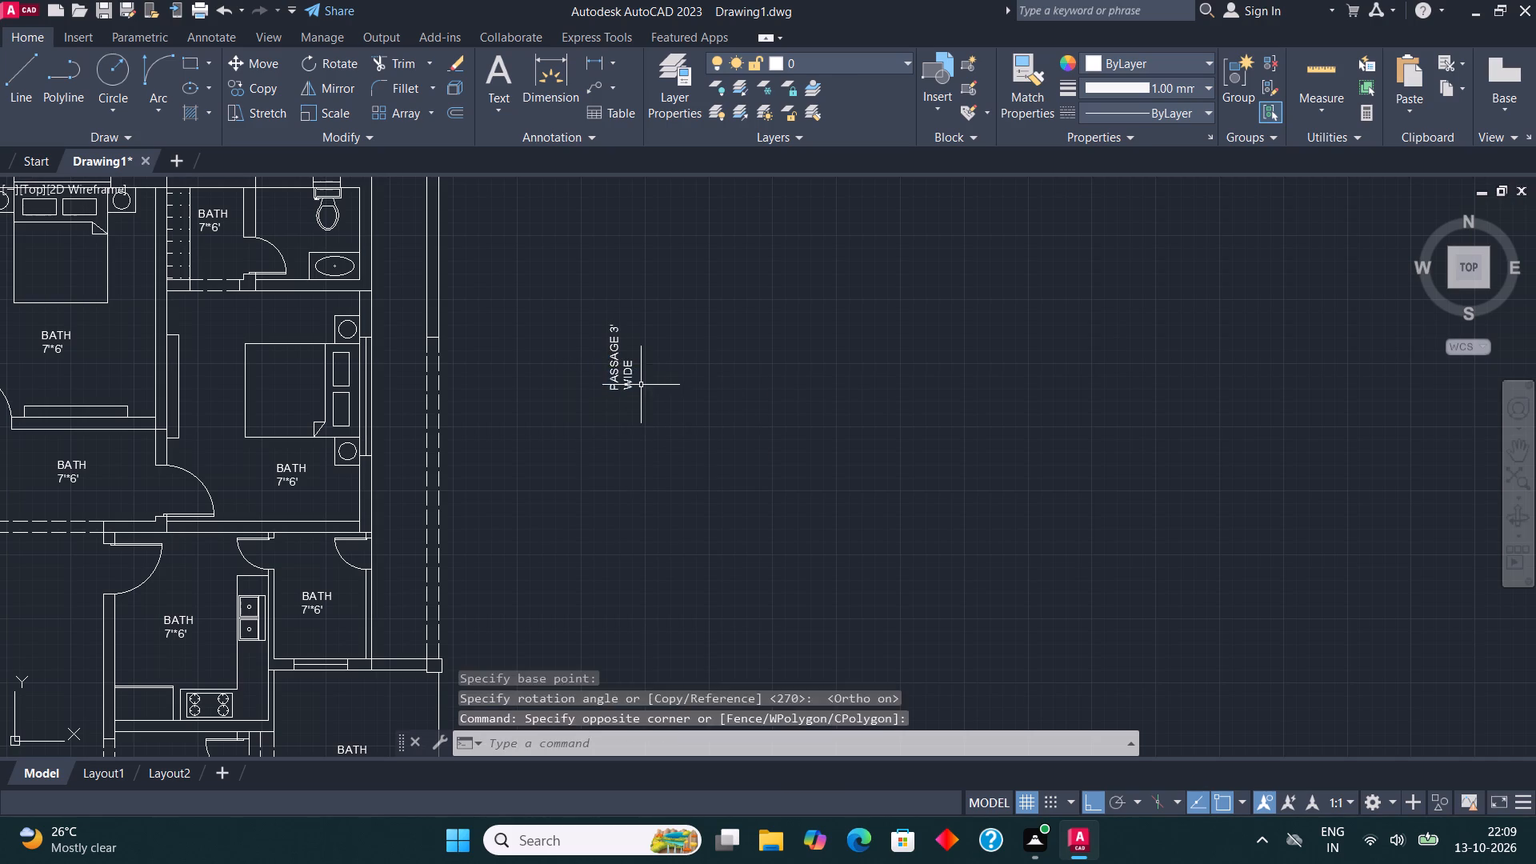
click(608, 374)
click(237, 88)
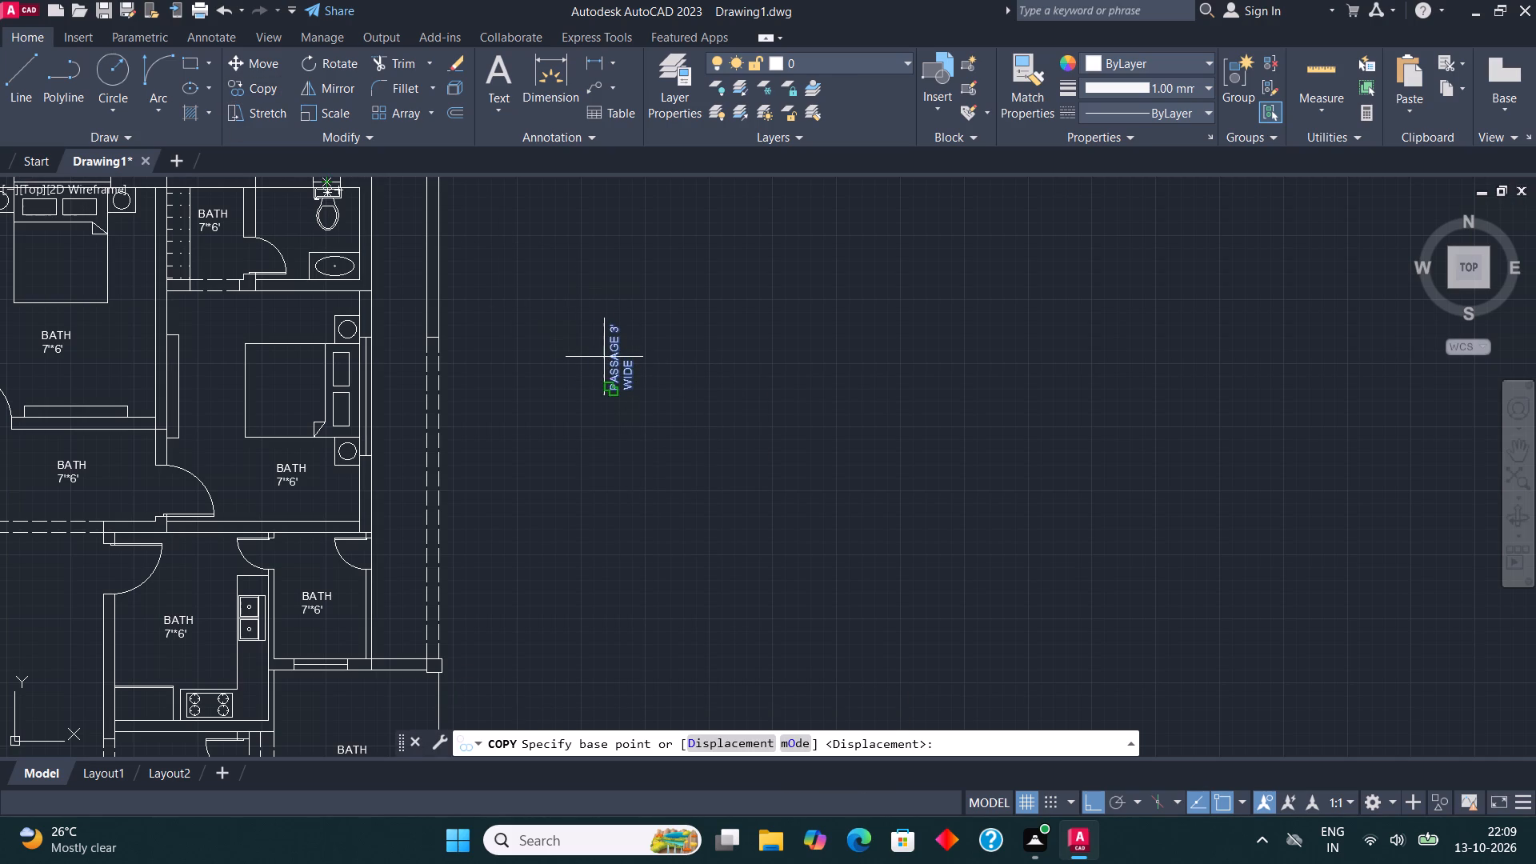
click(608, 358)
scroll(813, 323, down, 2)
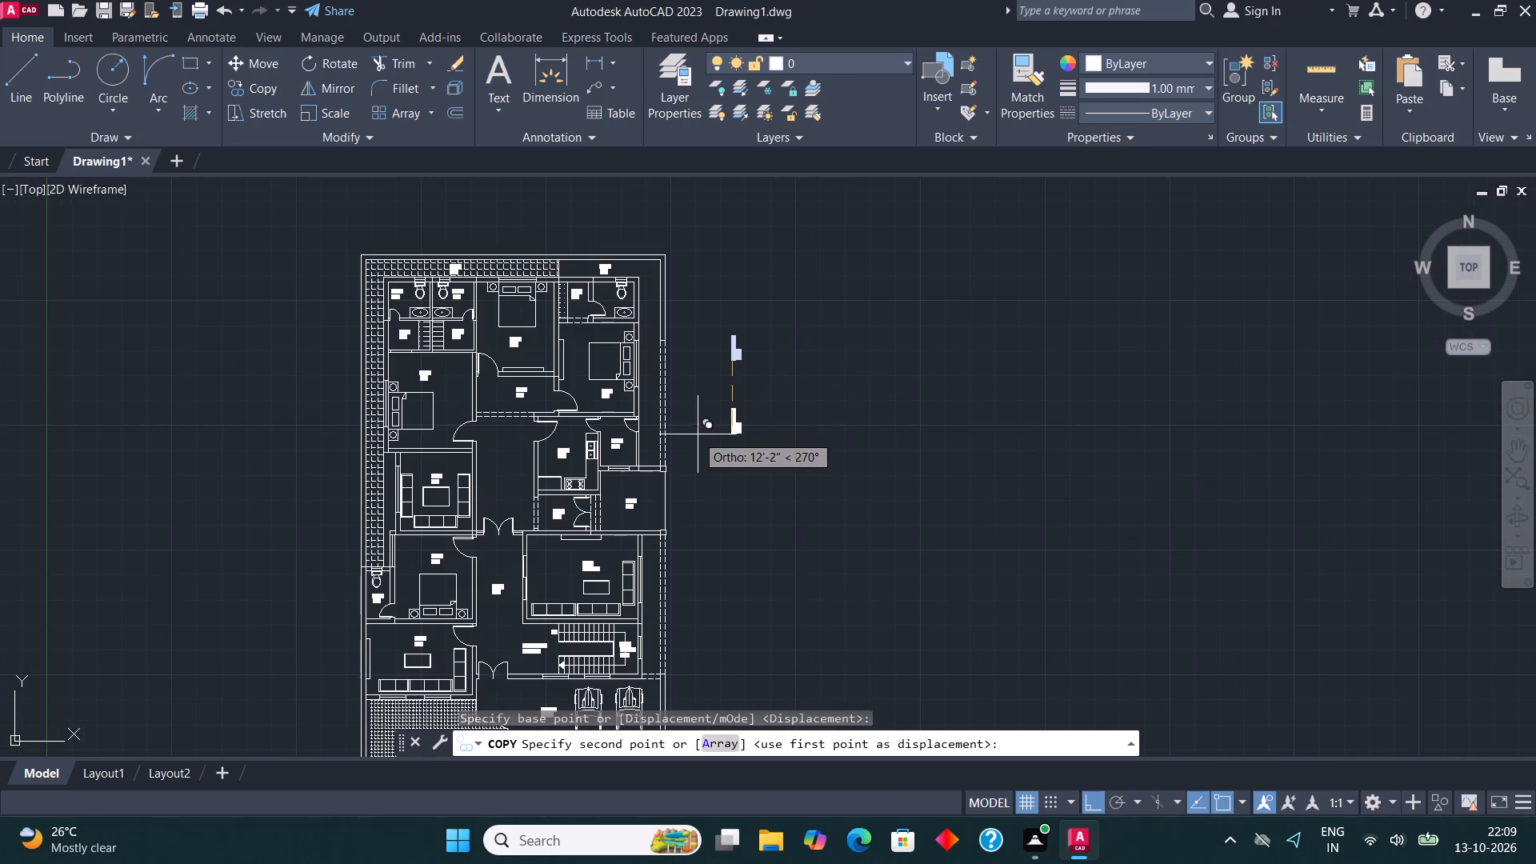
key(F8)
scroll(646, 451, up, 4)
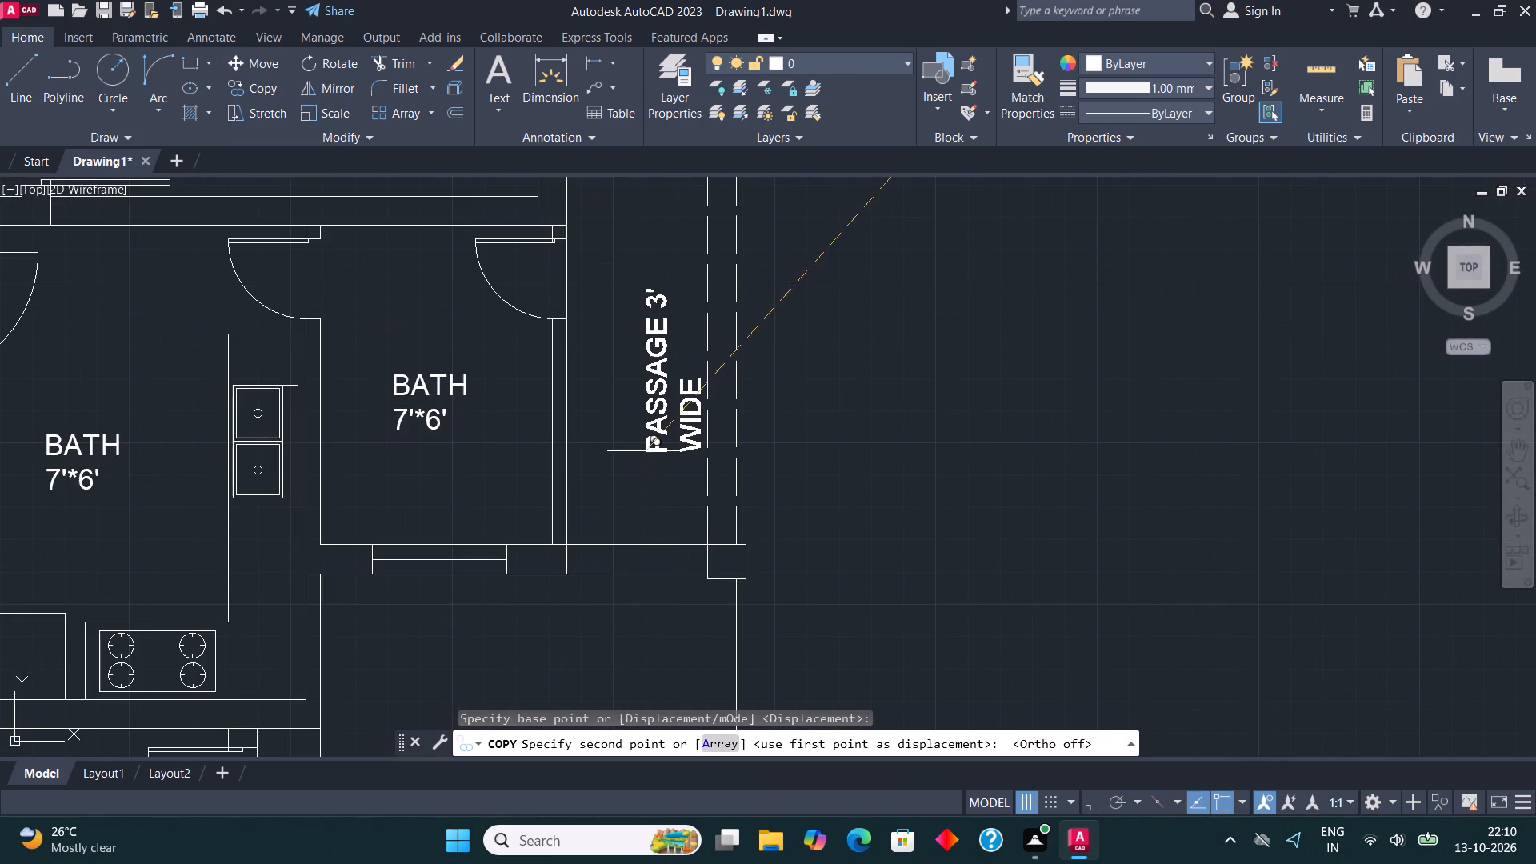
click(608, 366)
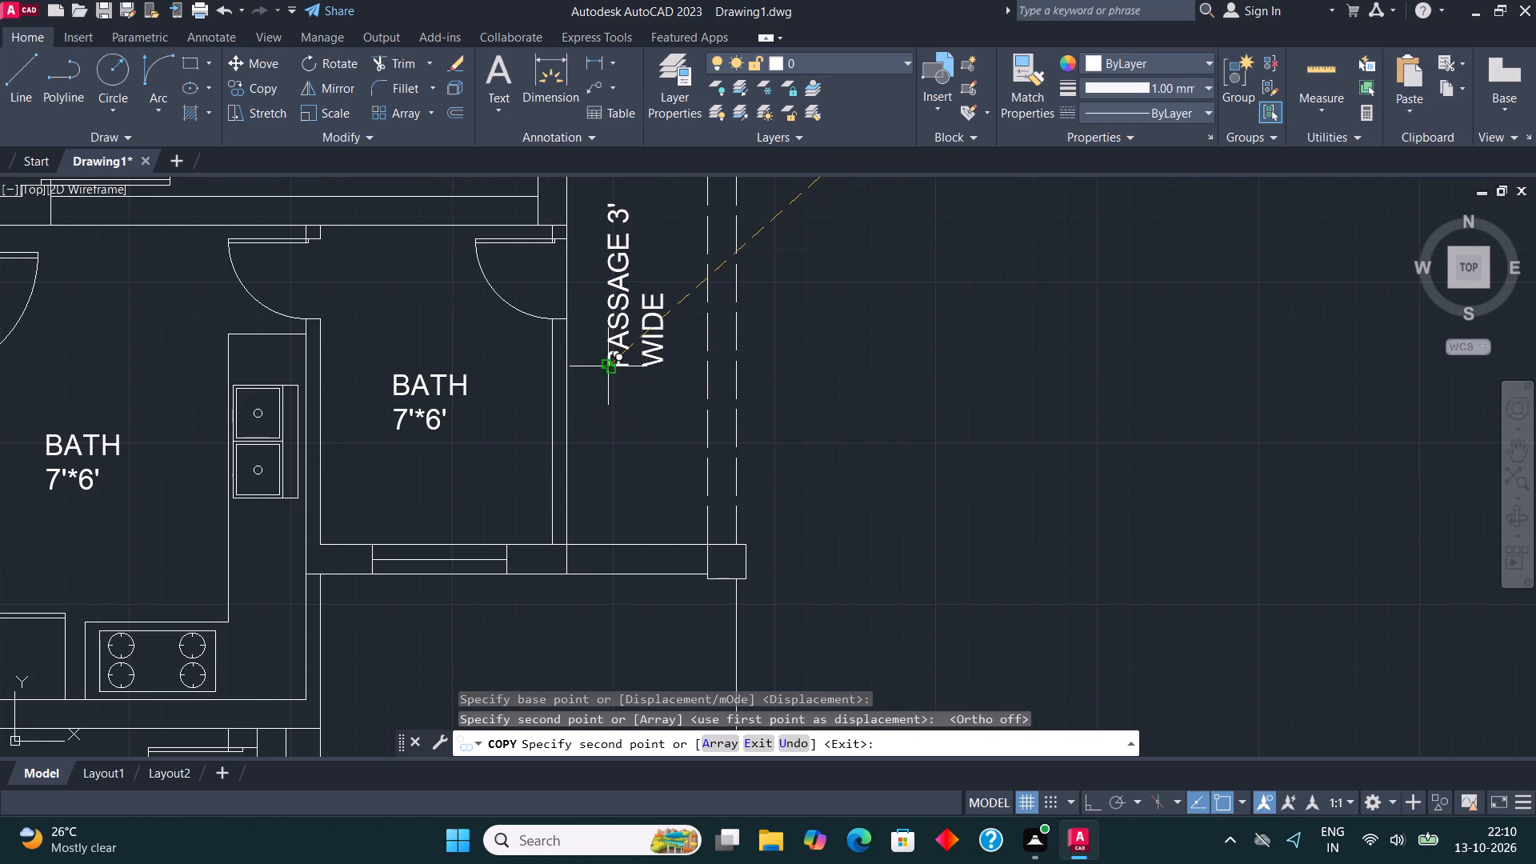
scroll(523, 463, down, 2)
middle_drag(677, 397, 790, 318)
key(Escape)
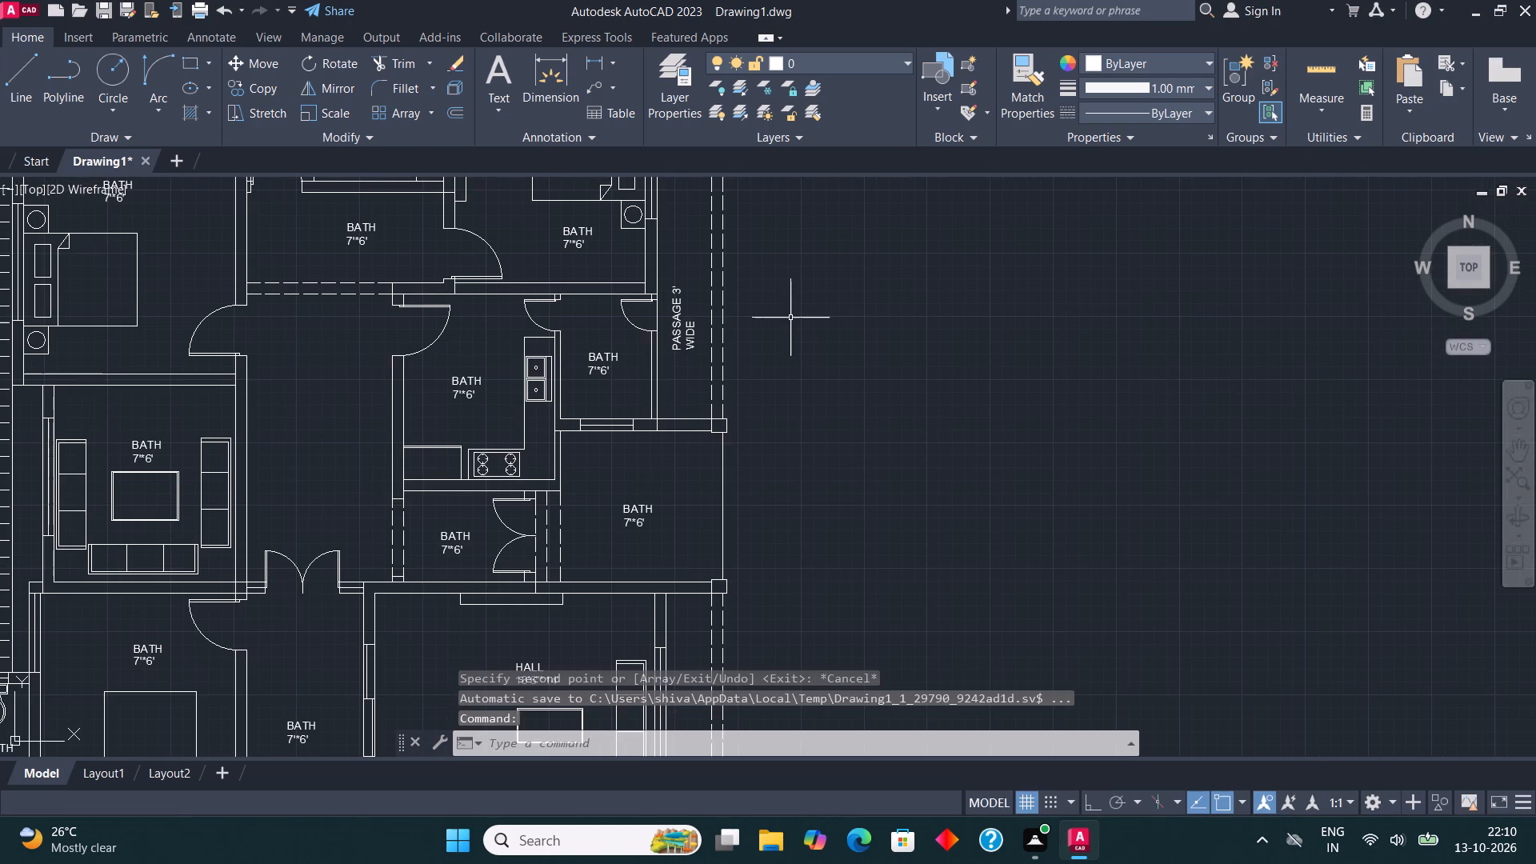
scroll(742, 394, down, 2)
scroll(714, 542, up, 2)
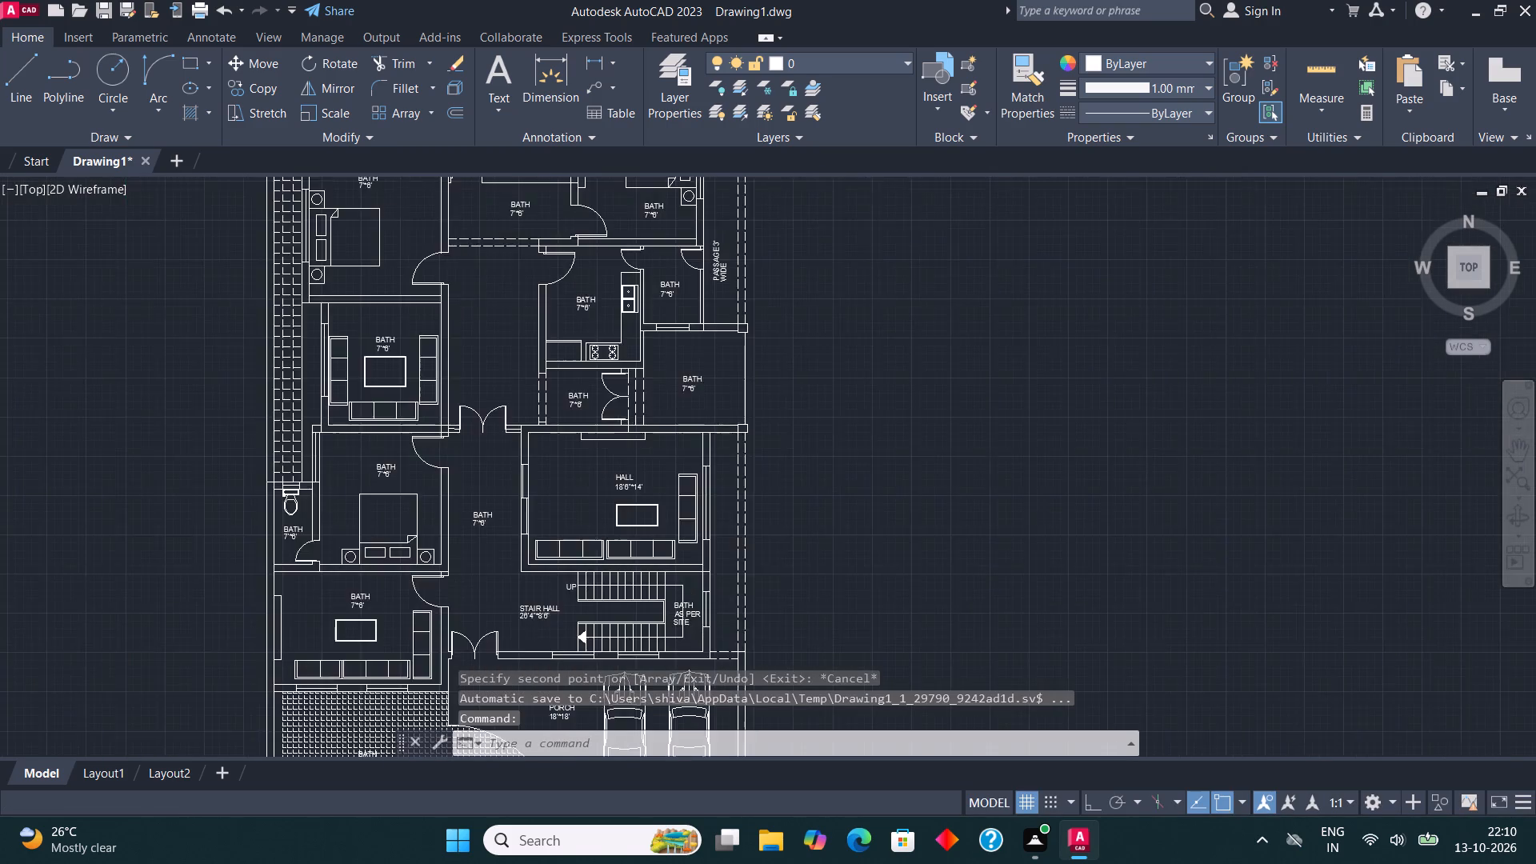
Replace the BATH 7'*6' label in the open area north-east of the HALL with PORCH and 10'*10' on two lines.
scroll(712, 541, up, 1)
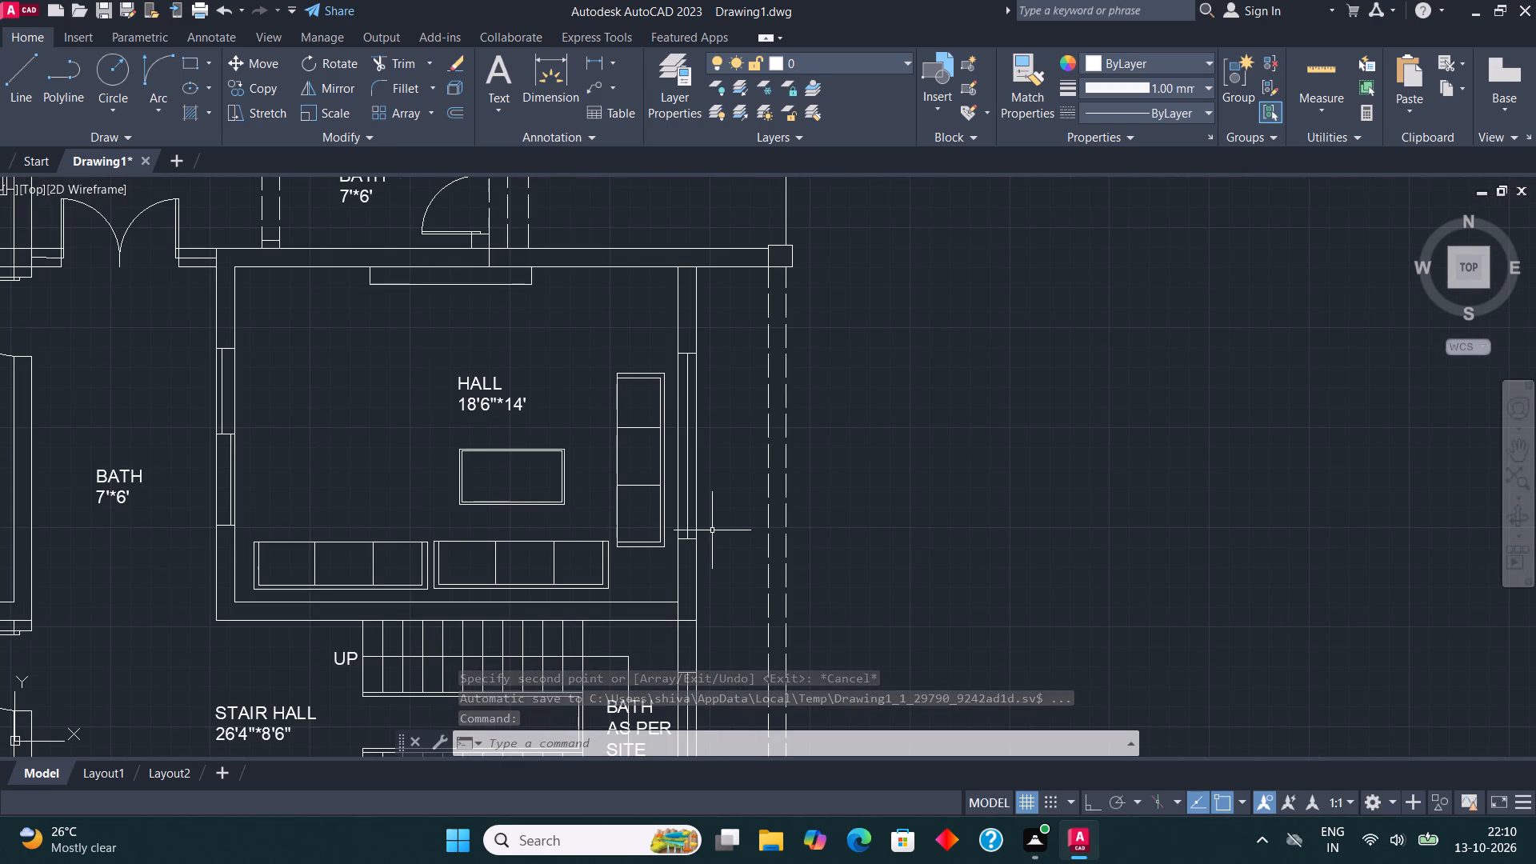
middle_drag(702, 499, 713, 566)
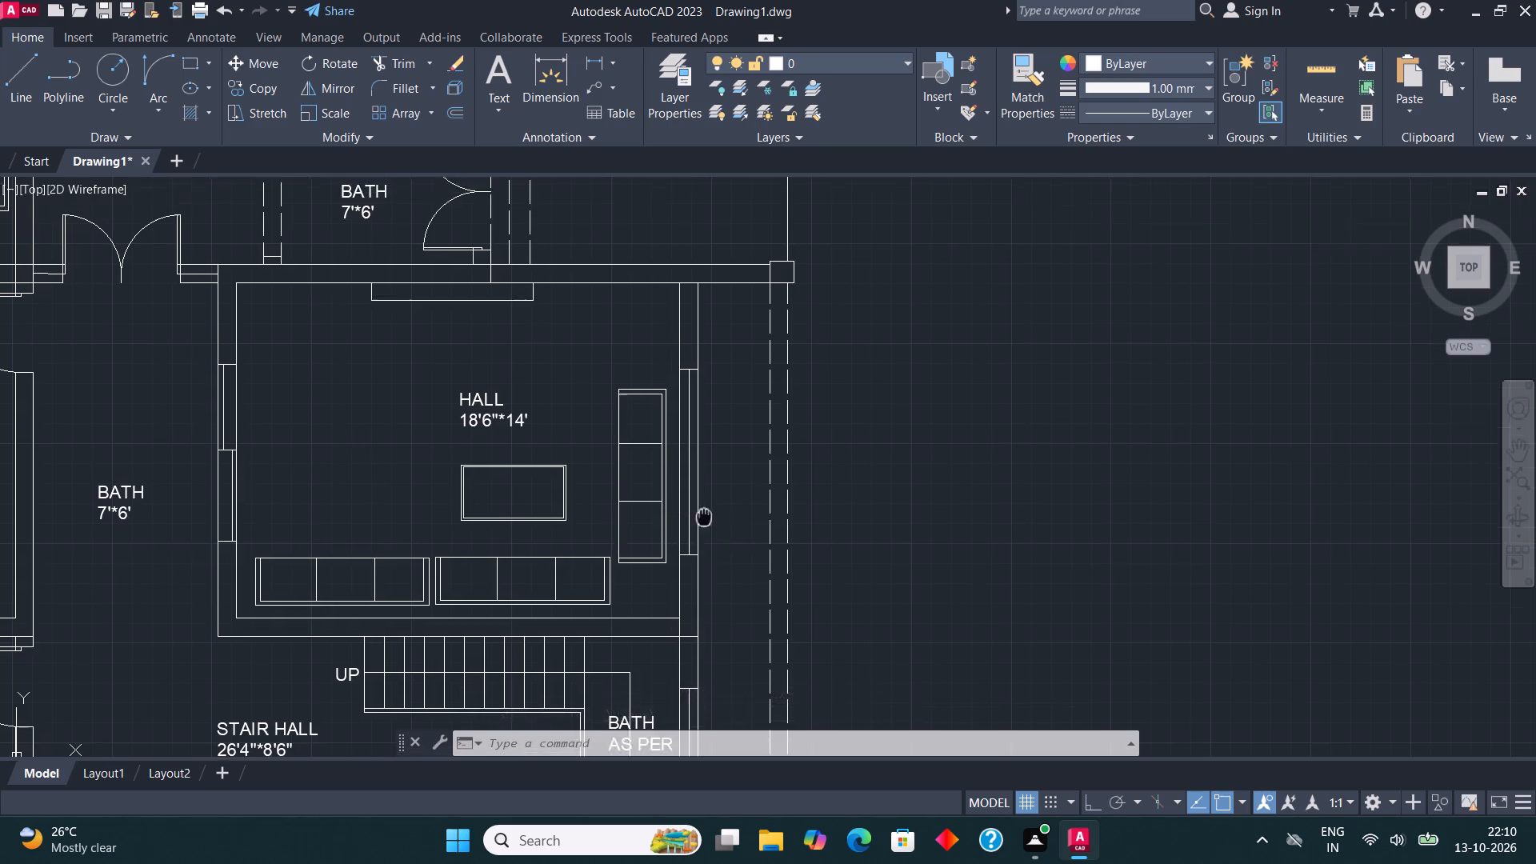
middle_drag(713, 566, 726, 712)
middle_drag(684, 344, 688, 408)
scroll(688, 415, up, 2)
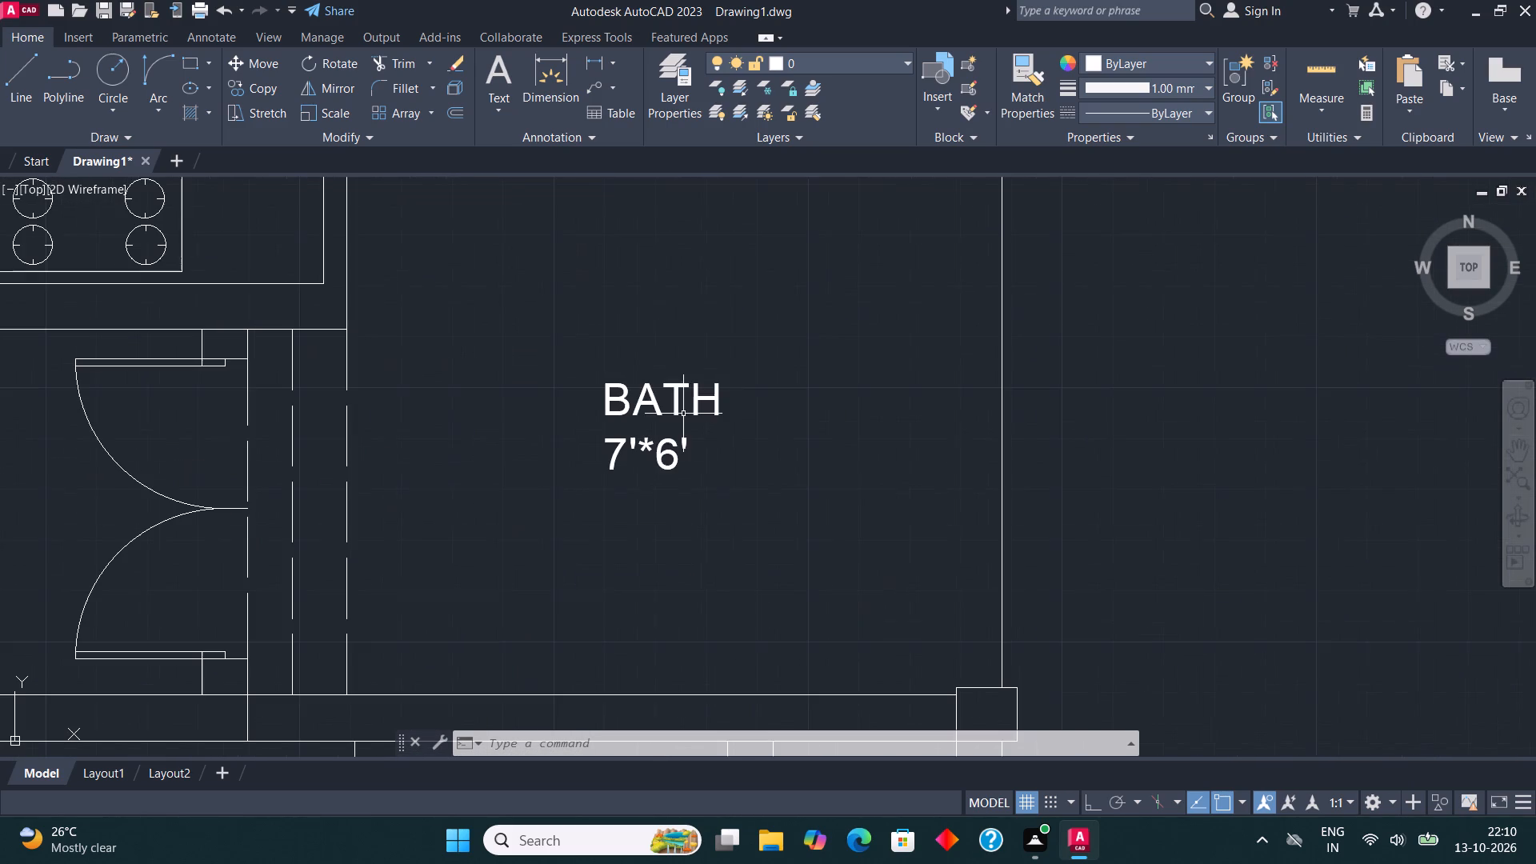
click(657, 400)
right_click(656, 401)
click(750, 311)
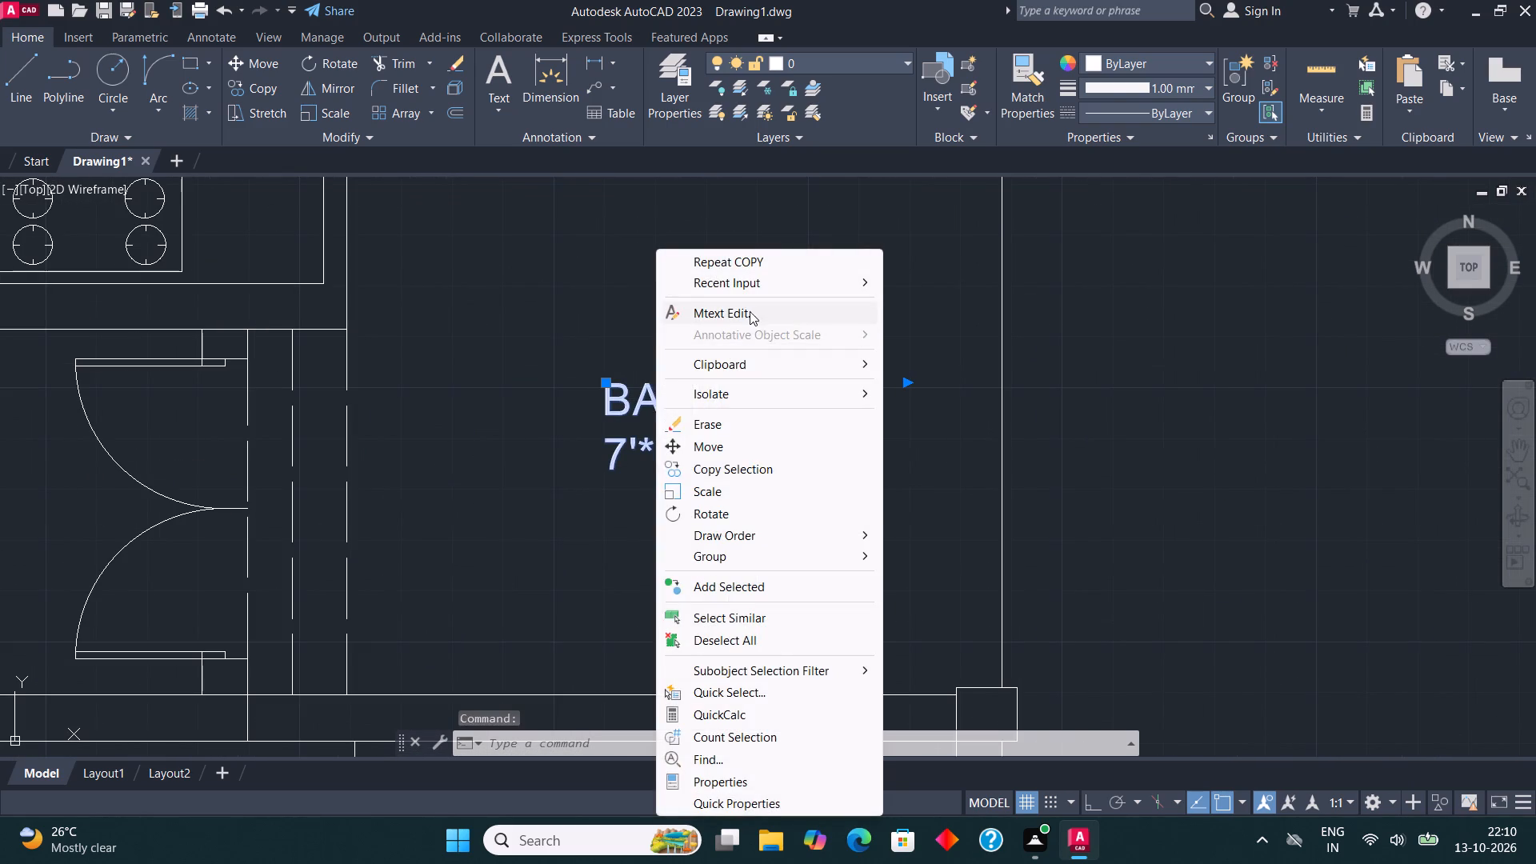
click(722, 454)
key(BackSpace)
key(BackSpace)
key(BackSpace)
key(BackSpace)
key(BackSpace)
key(BackSpace)
key(BackSpace)
key(BackSpace)
key(BackSpace)
key(BackSpace)
key(BackSpace)
key(BackSpace)
key(BackSpace)
key(BackSpace)
key(BackSpace)
key(BackSpace)
key(BackSpace)
key(BackSpace)
key(BackSpace)
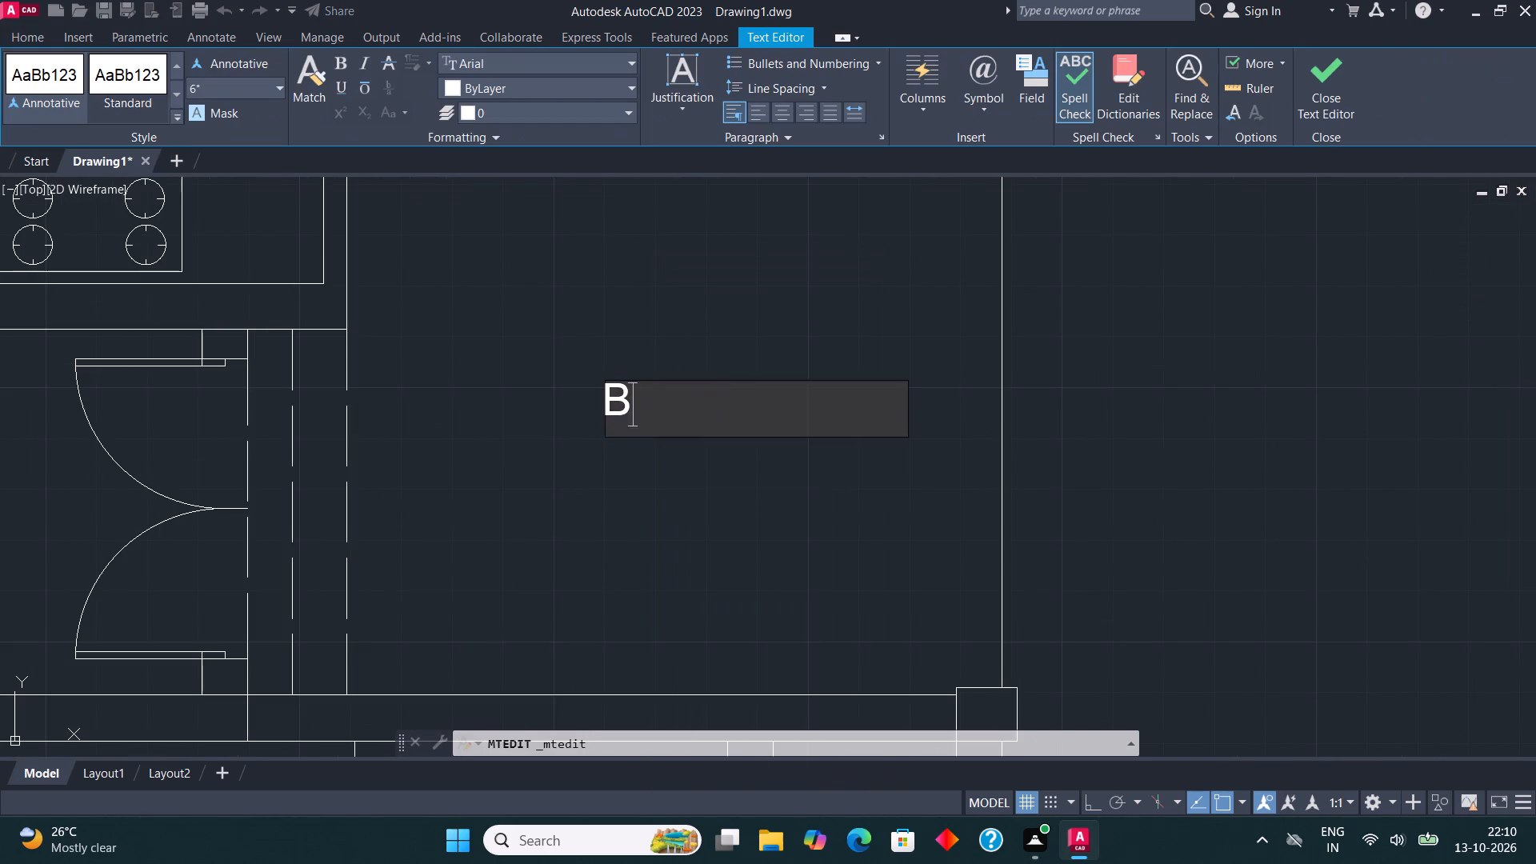
text(PORCH)
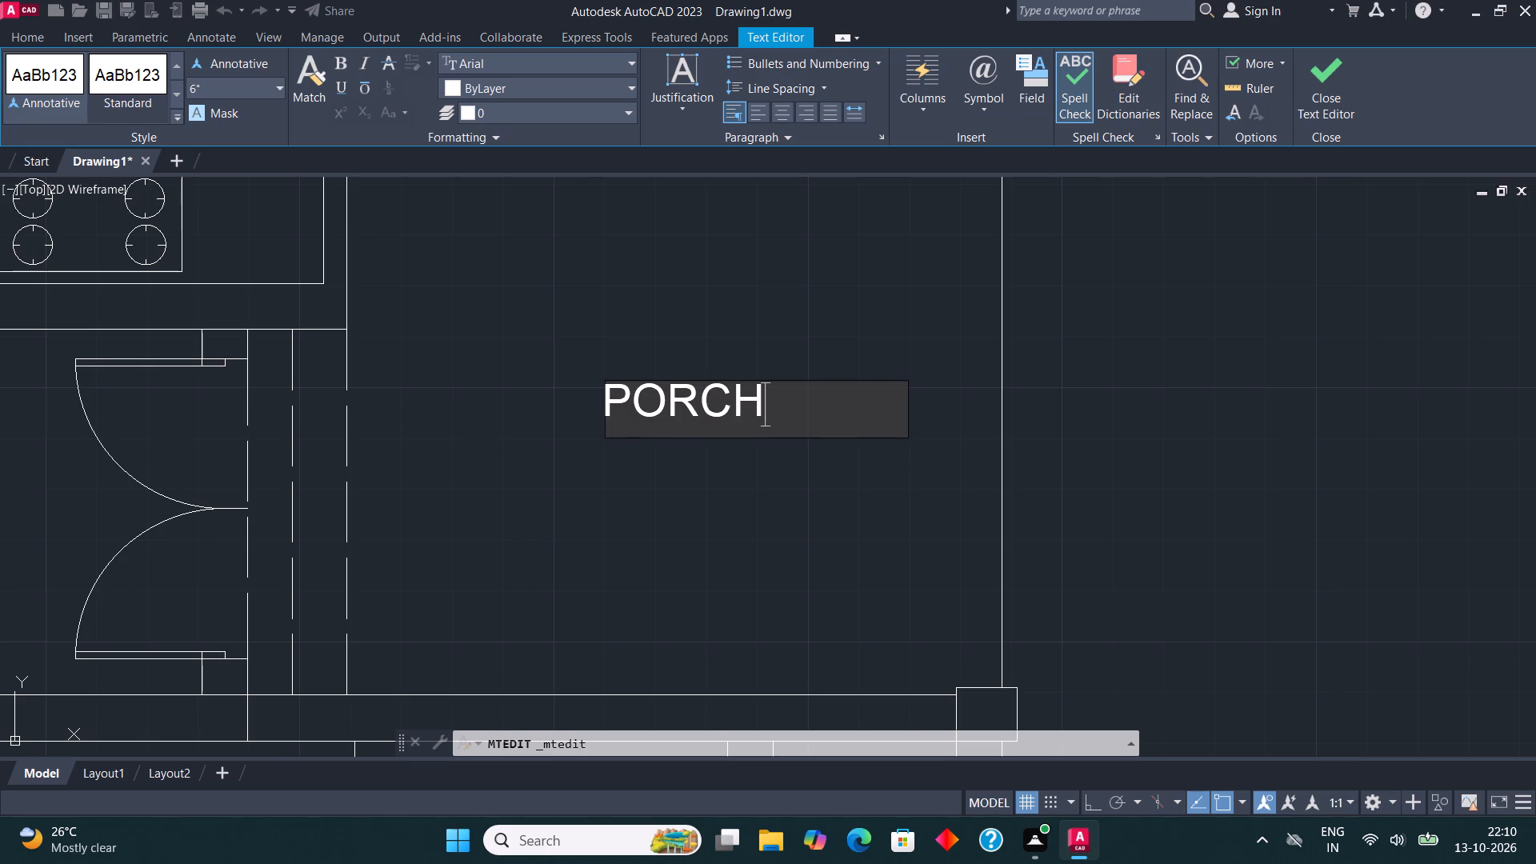
key(Return)
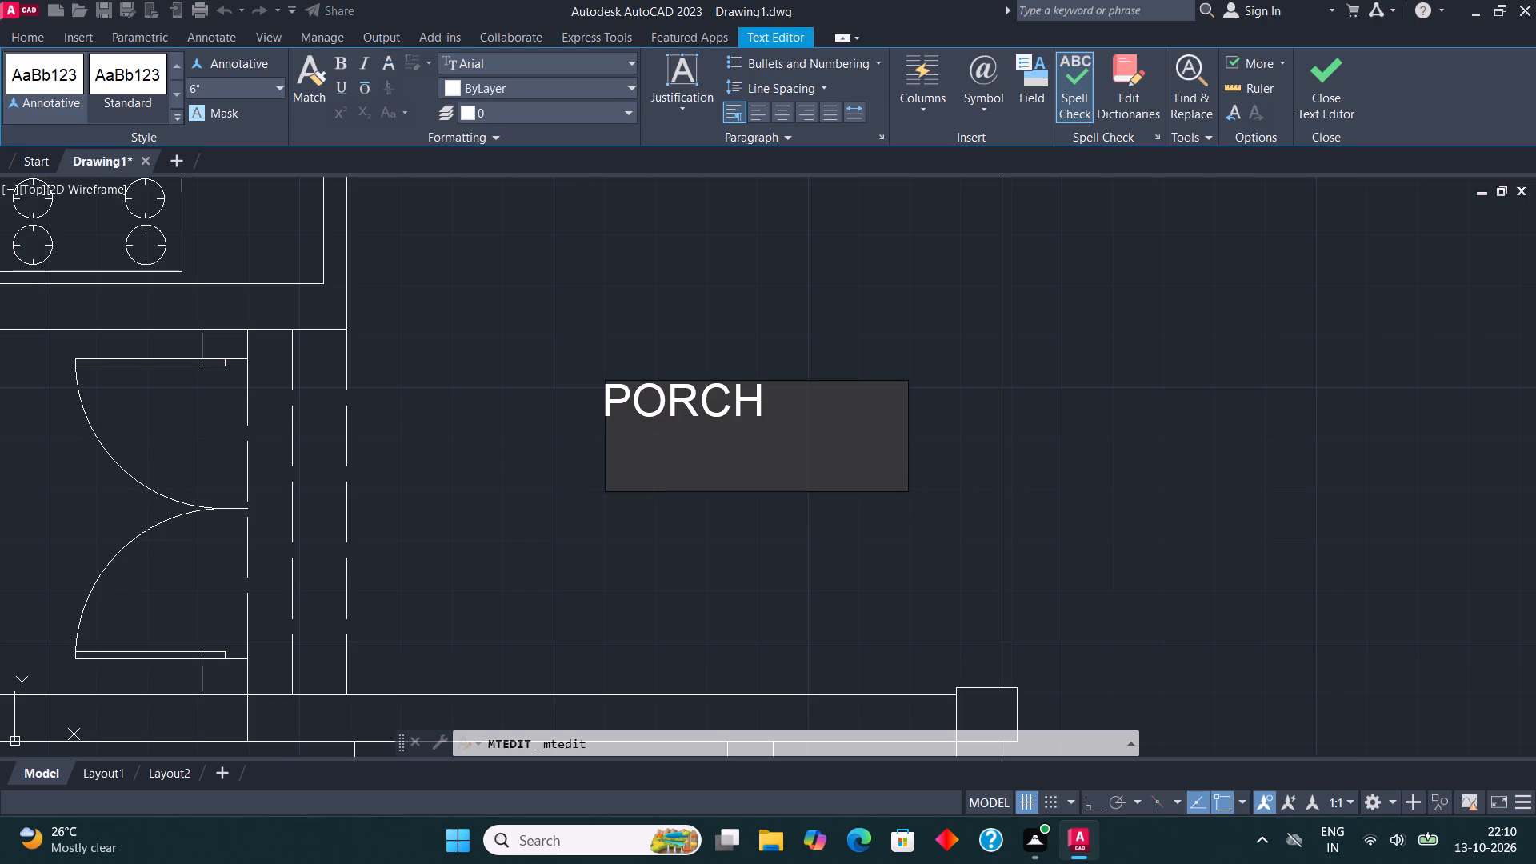
text(10'*10')
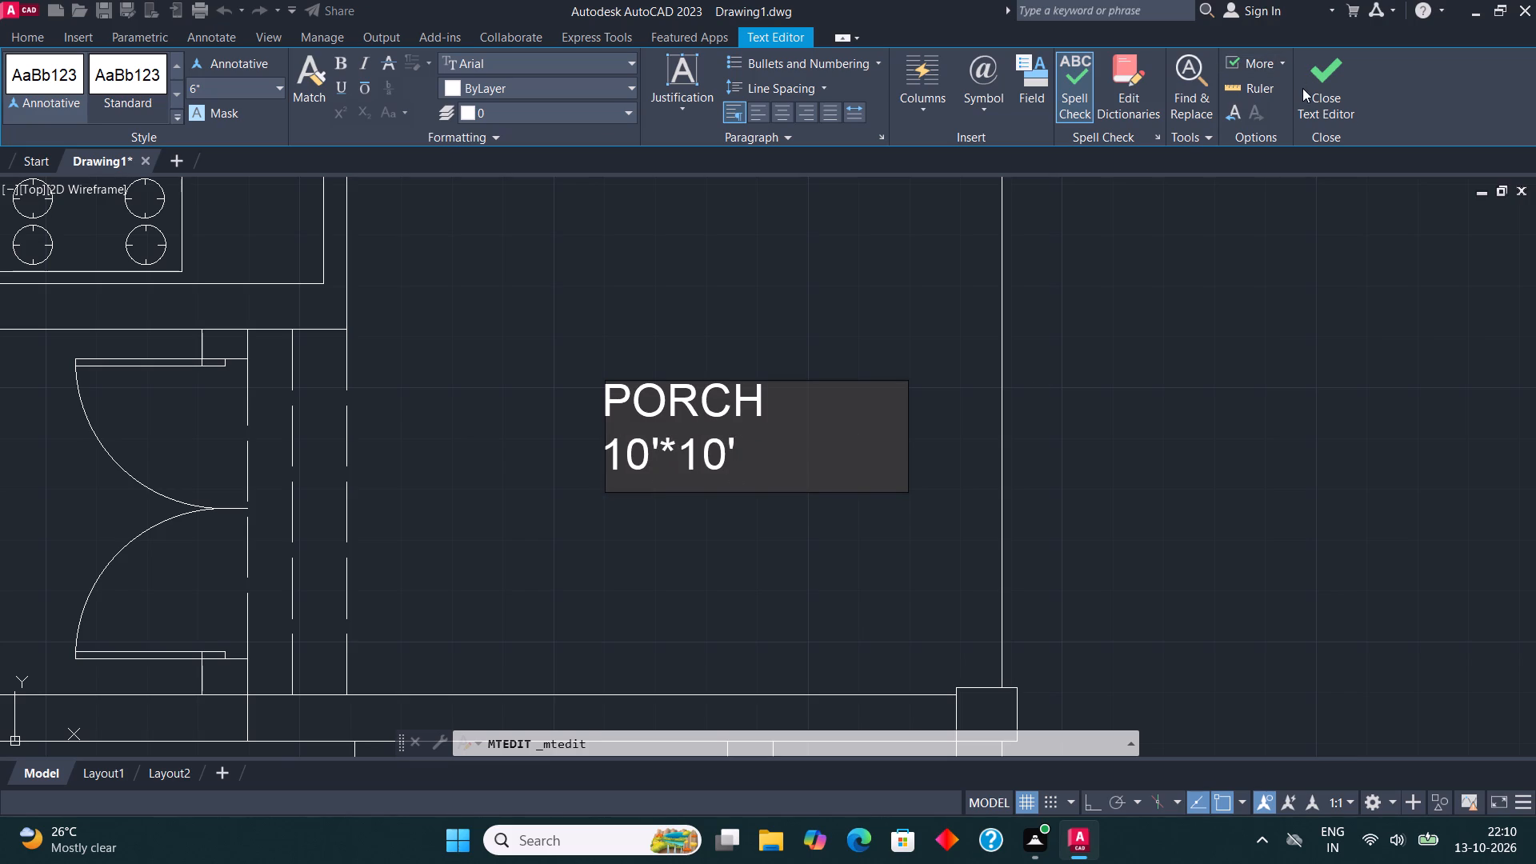
click(1302, 88)
Copy the M GATE label from the front driveway gate to the empty space outside the PORCH 10'*10' area's east edge.
scroll(1102, 403, down, 1)
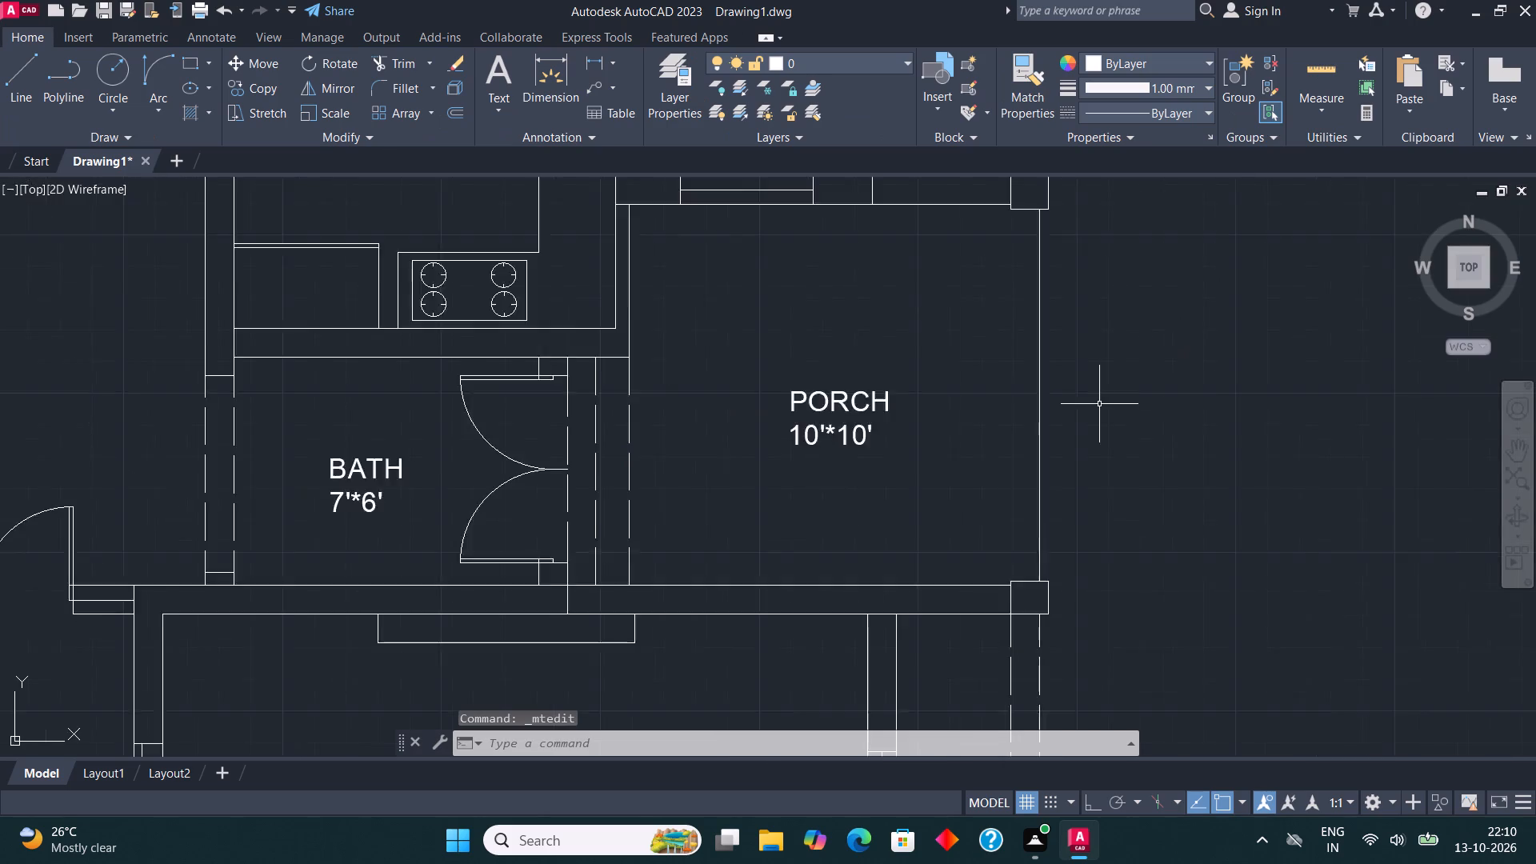
scroll(1098, 406, down, 1)
middle_drag(1063, 403, 931, 367)
scroll(786, 365, down, 1)
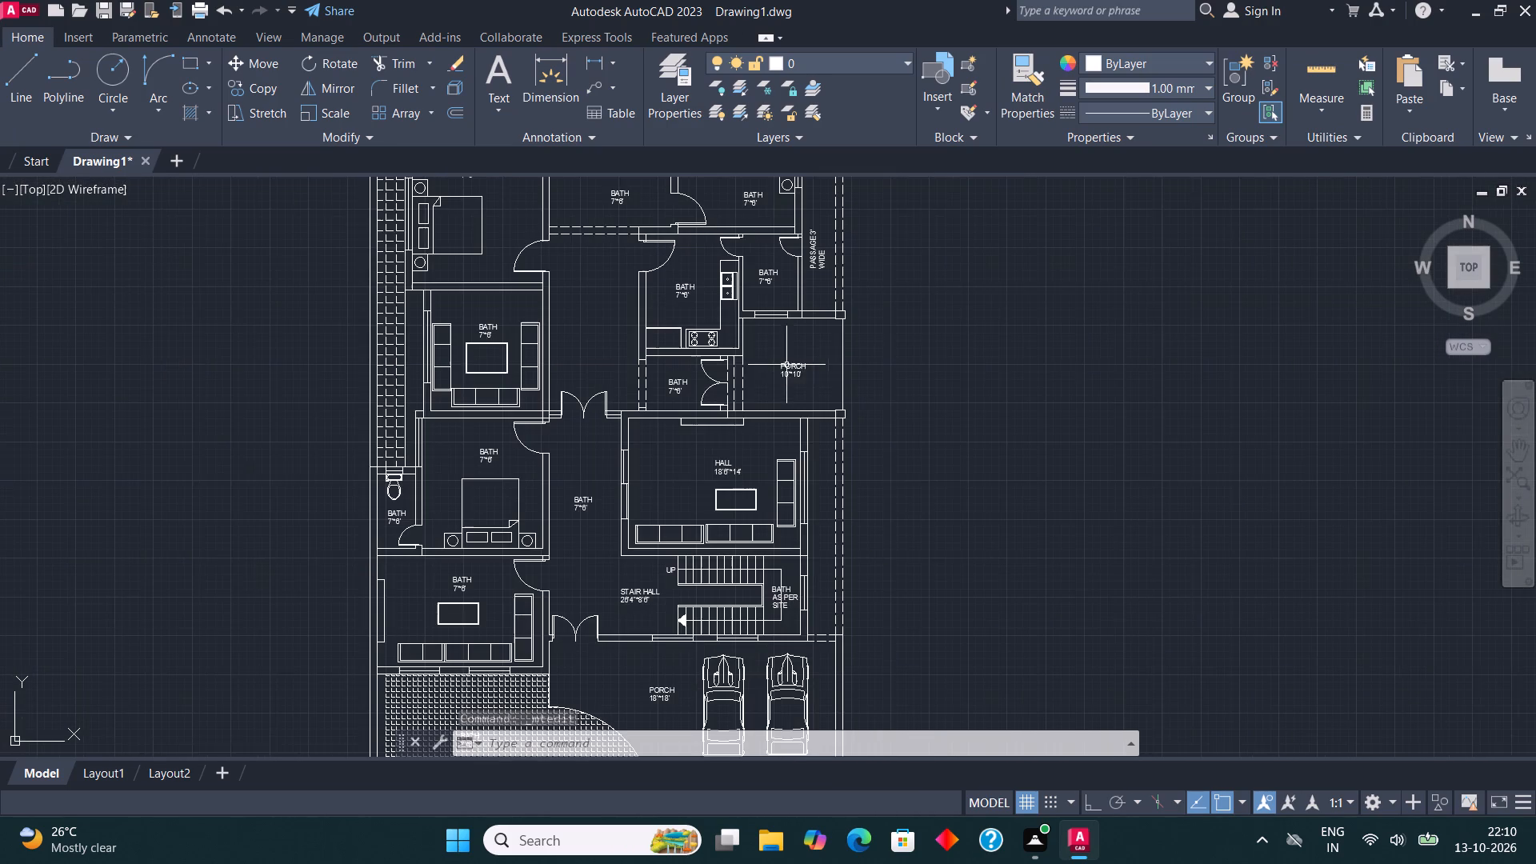
scroll(786, 365, down, 1)
scroll(806, 601, down, 2)
scroll(792, 686, up, 4)
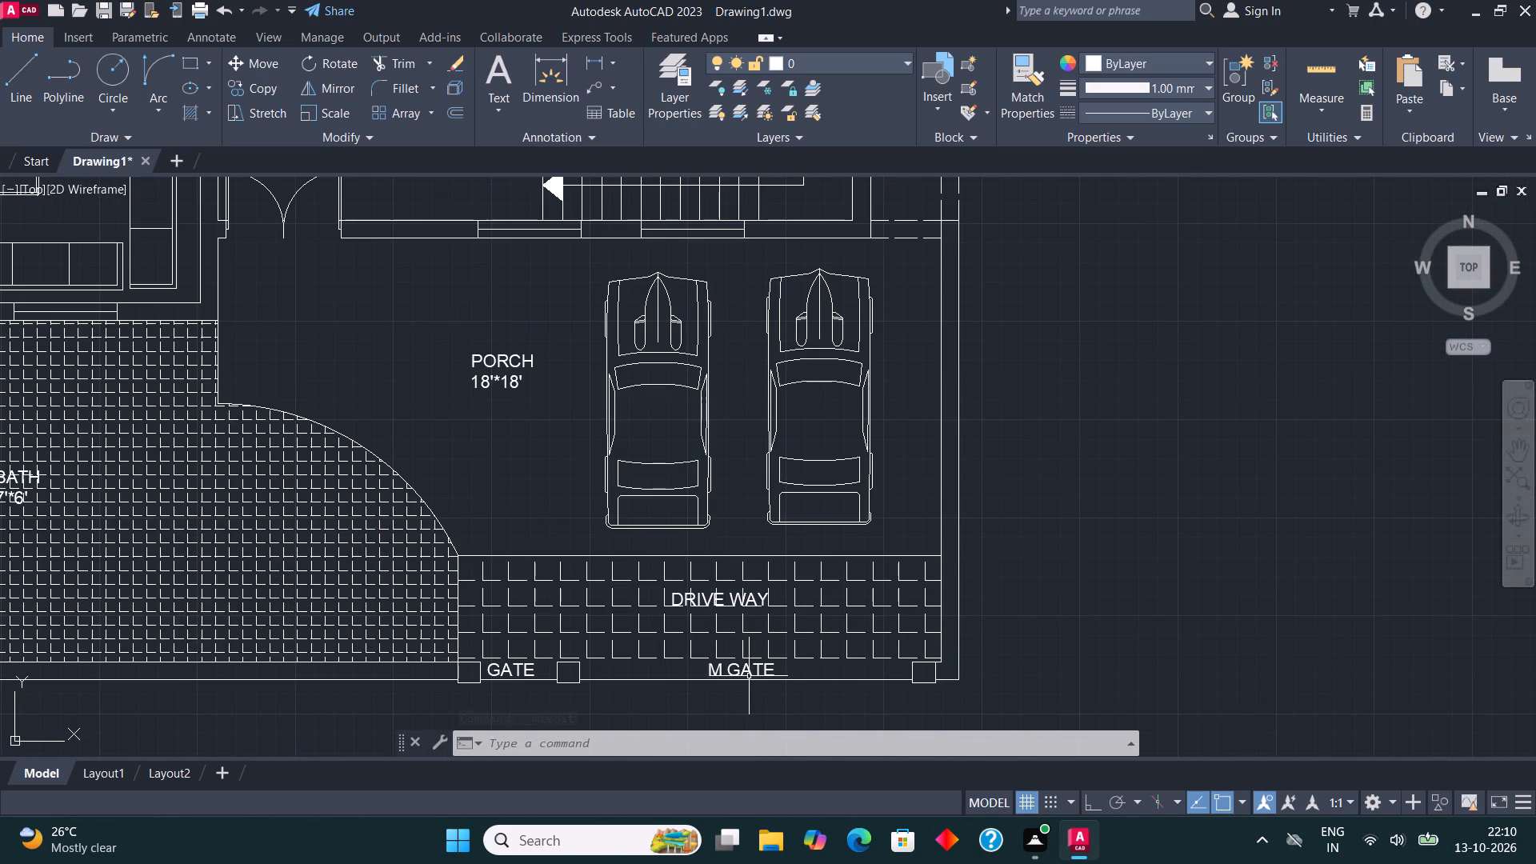
click(749, 670)
click(276, 92)
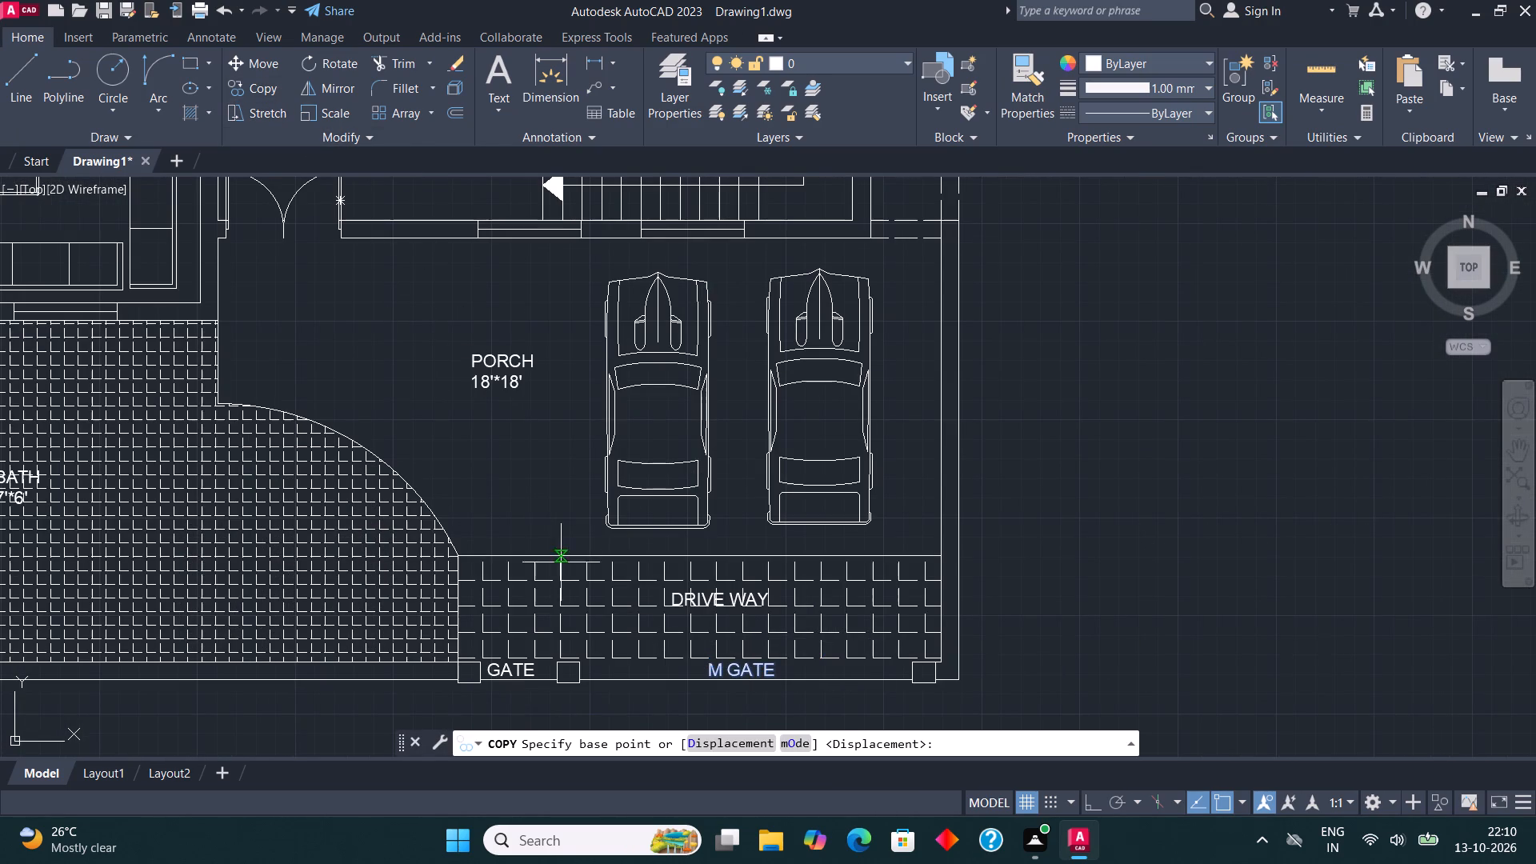
click(710, 660)
scroll(706, 694, down, 2)
middle_drag(841, 455, 813, 670)
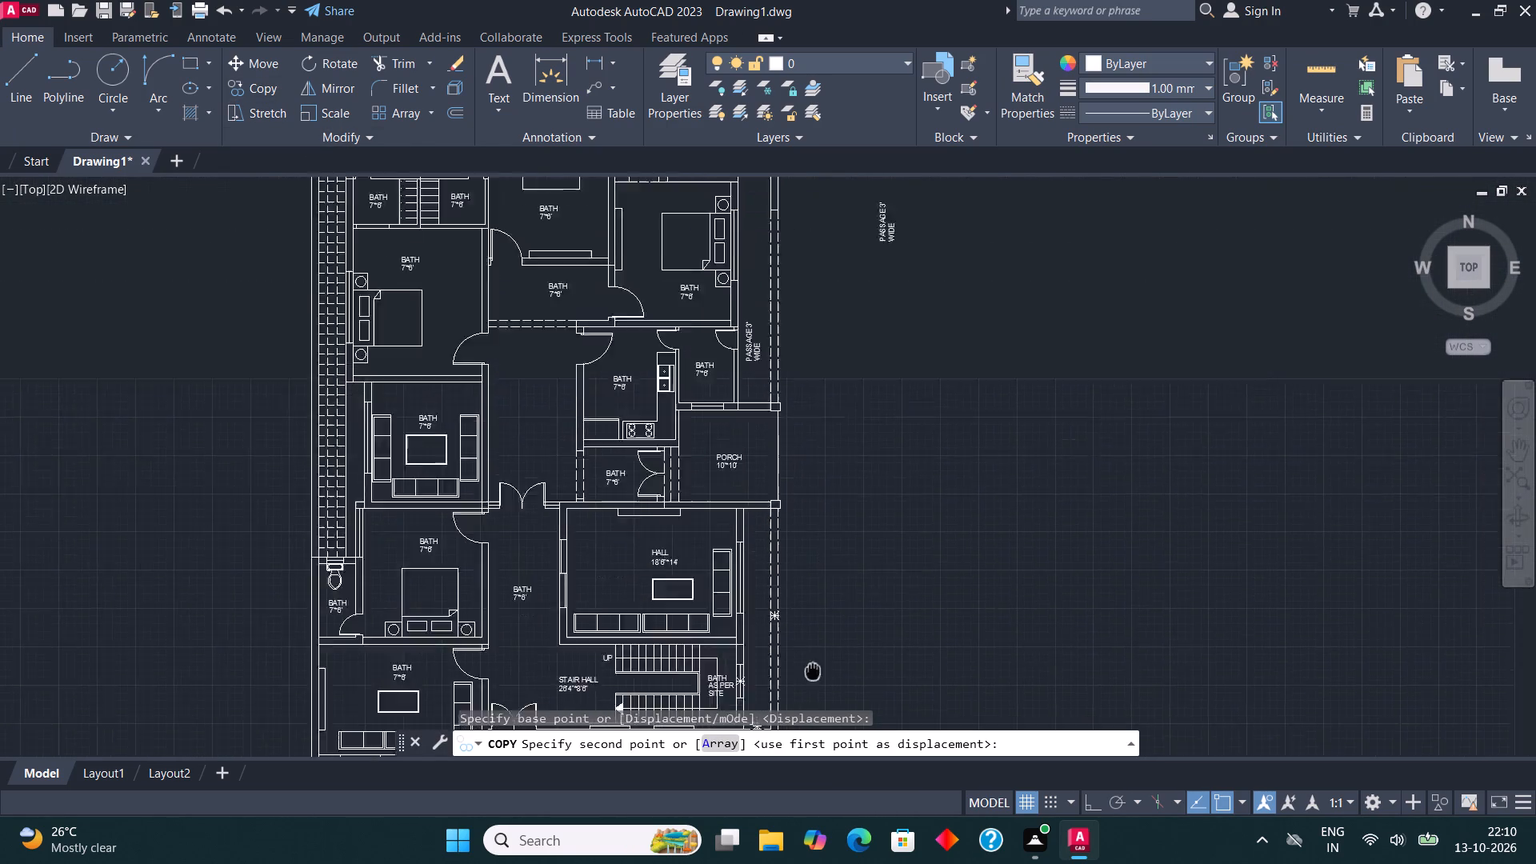
middle_drag(813, 670, 789, 781)
scroll(779, 574, up, 4)
click(796, 502)
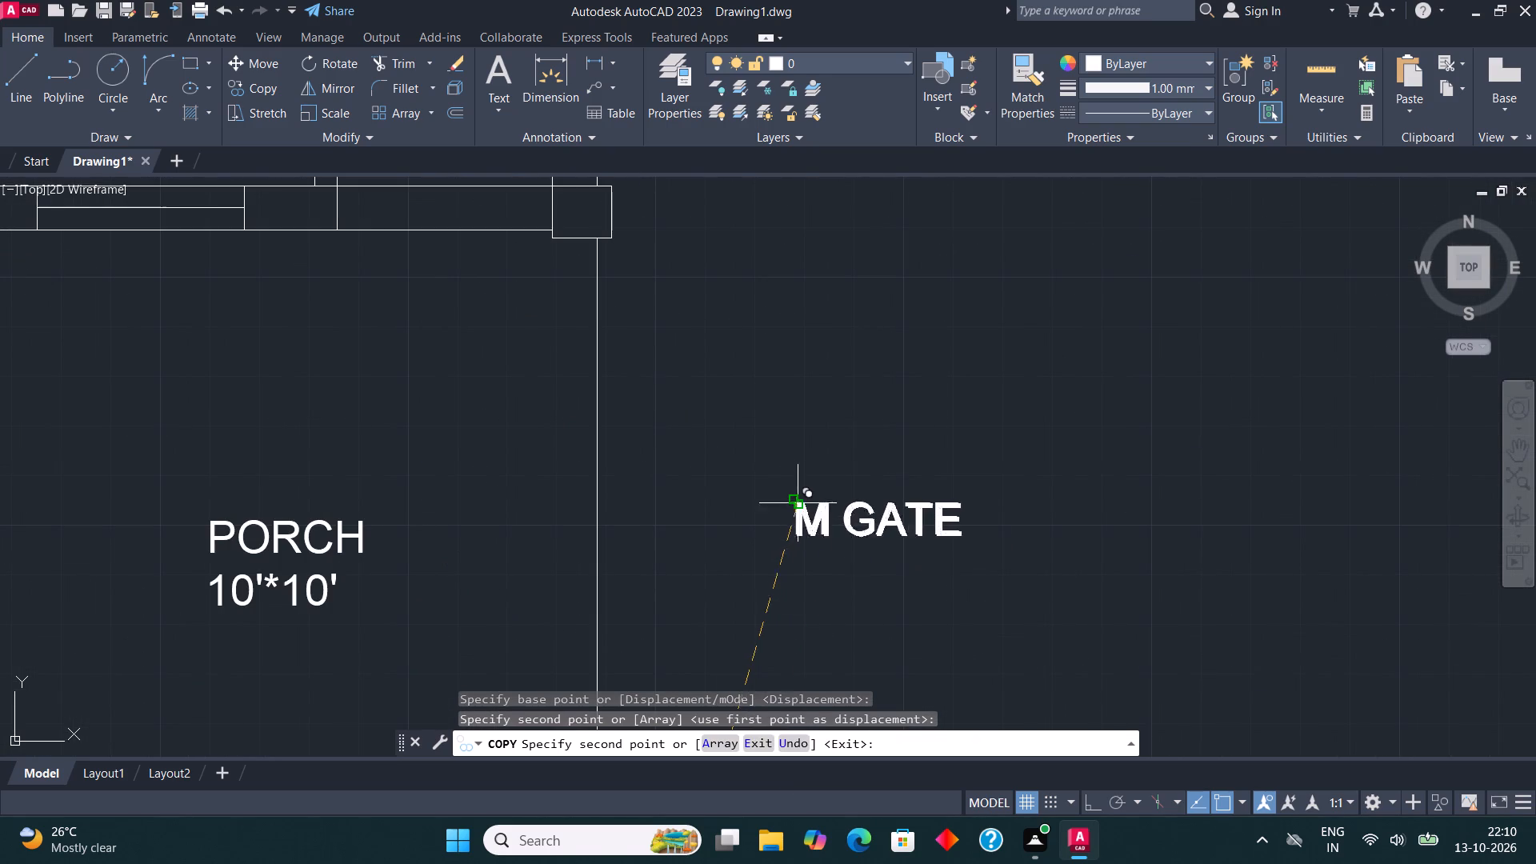
key(Escape)
Rotate the copied M GATE label 90° counterclockwise with Ortho on so it reads vertically.
click(854, 524)
click(695, 471)
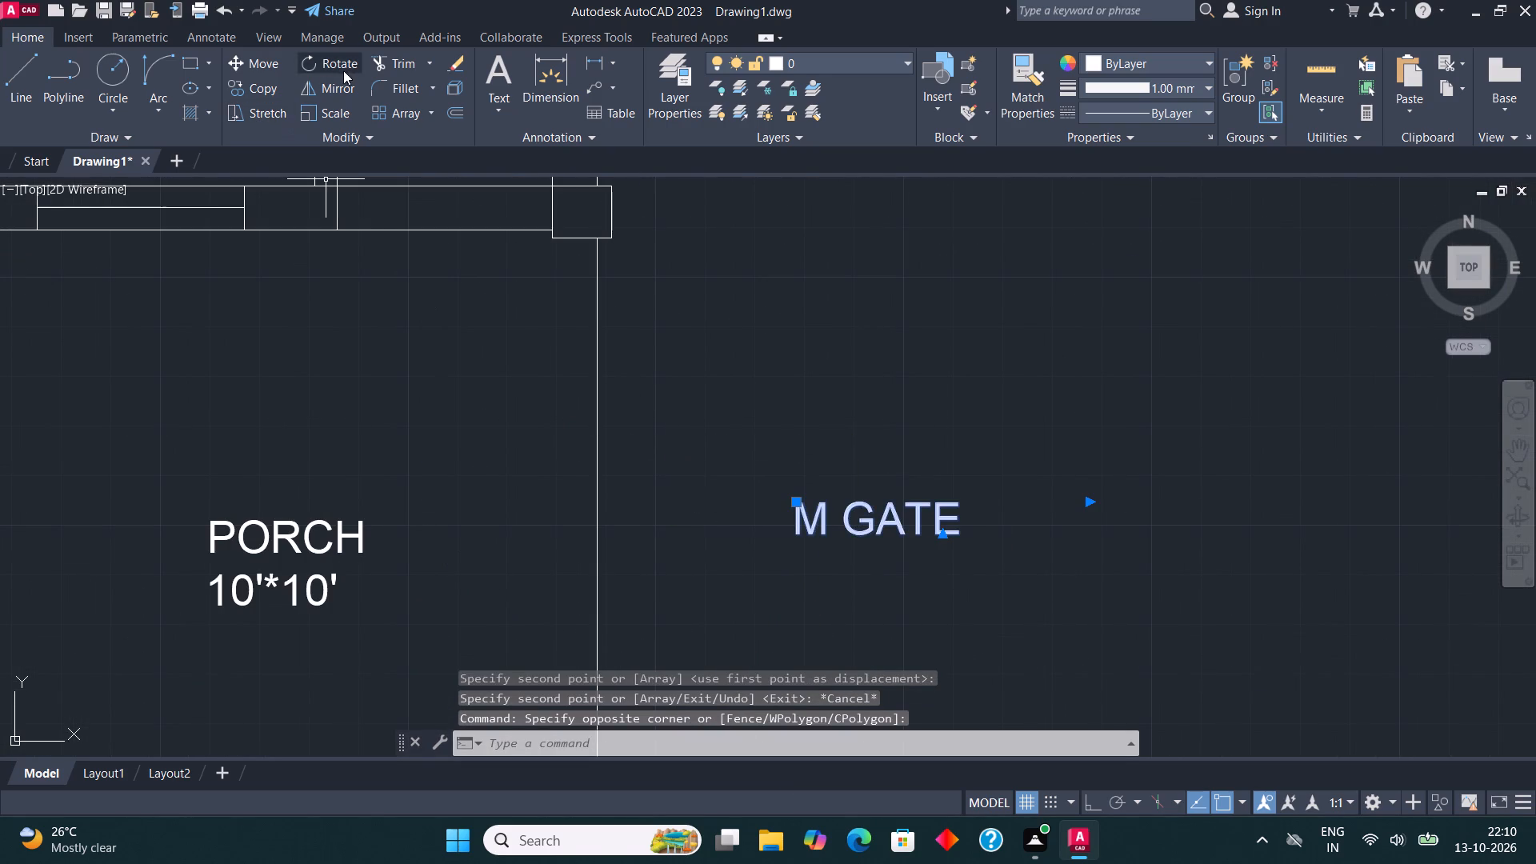
click(347, 68)
click(856, 416)
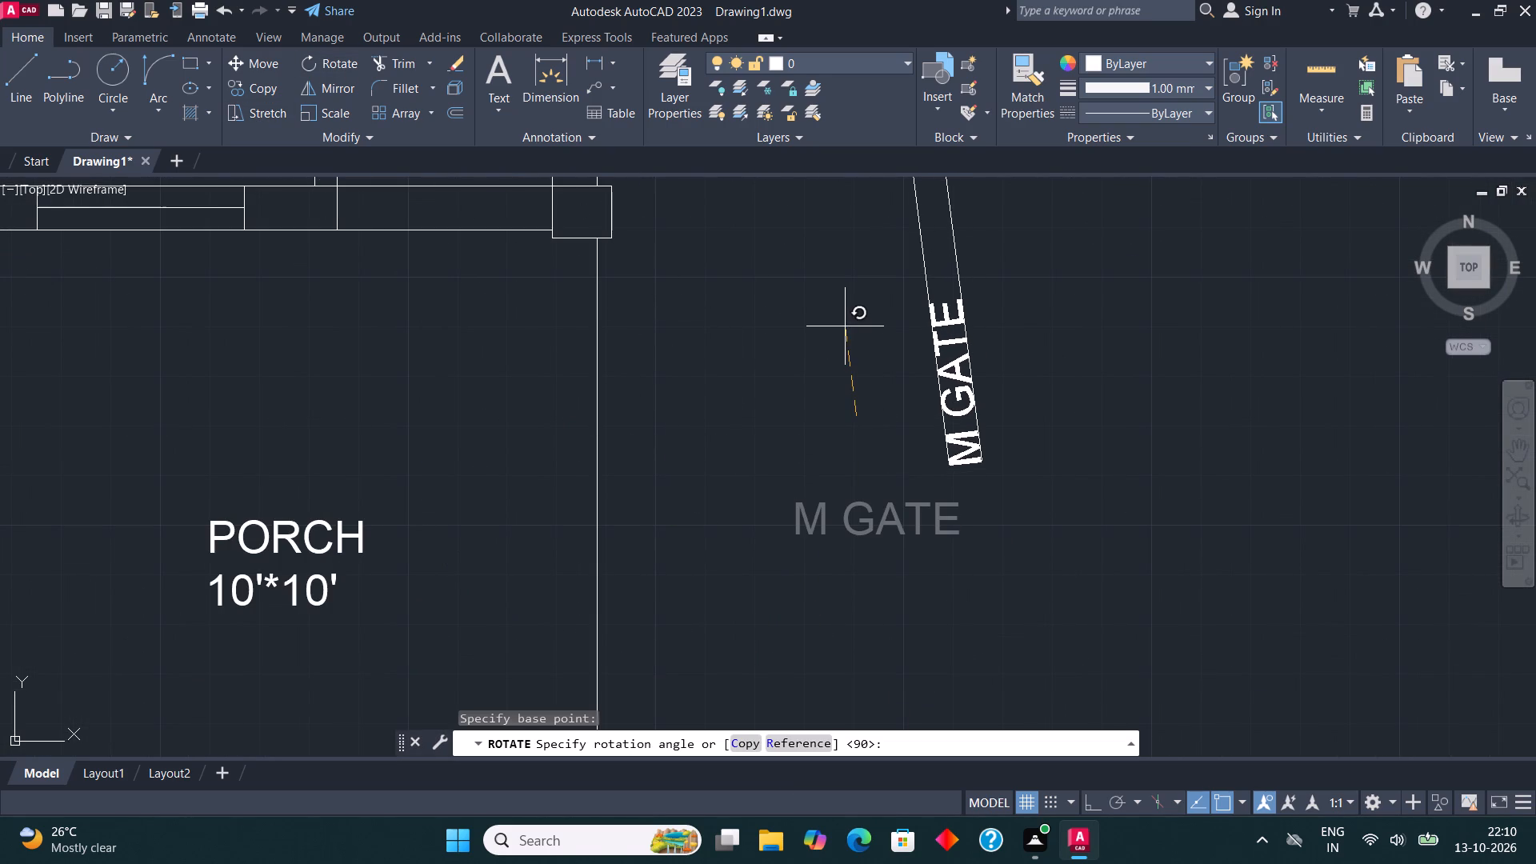
key(F8)
click(845, 326)
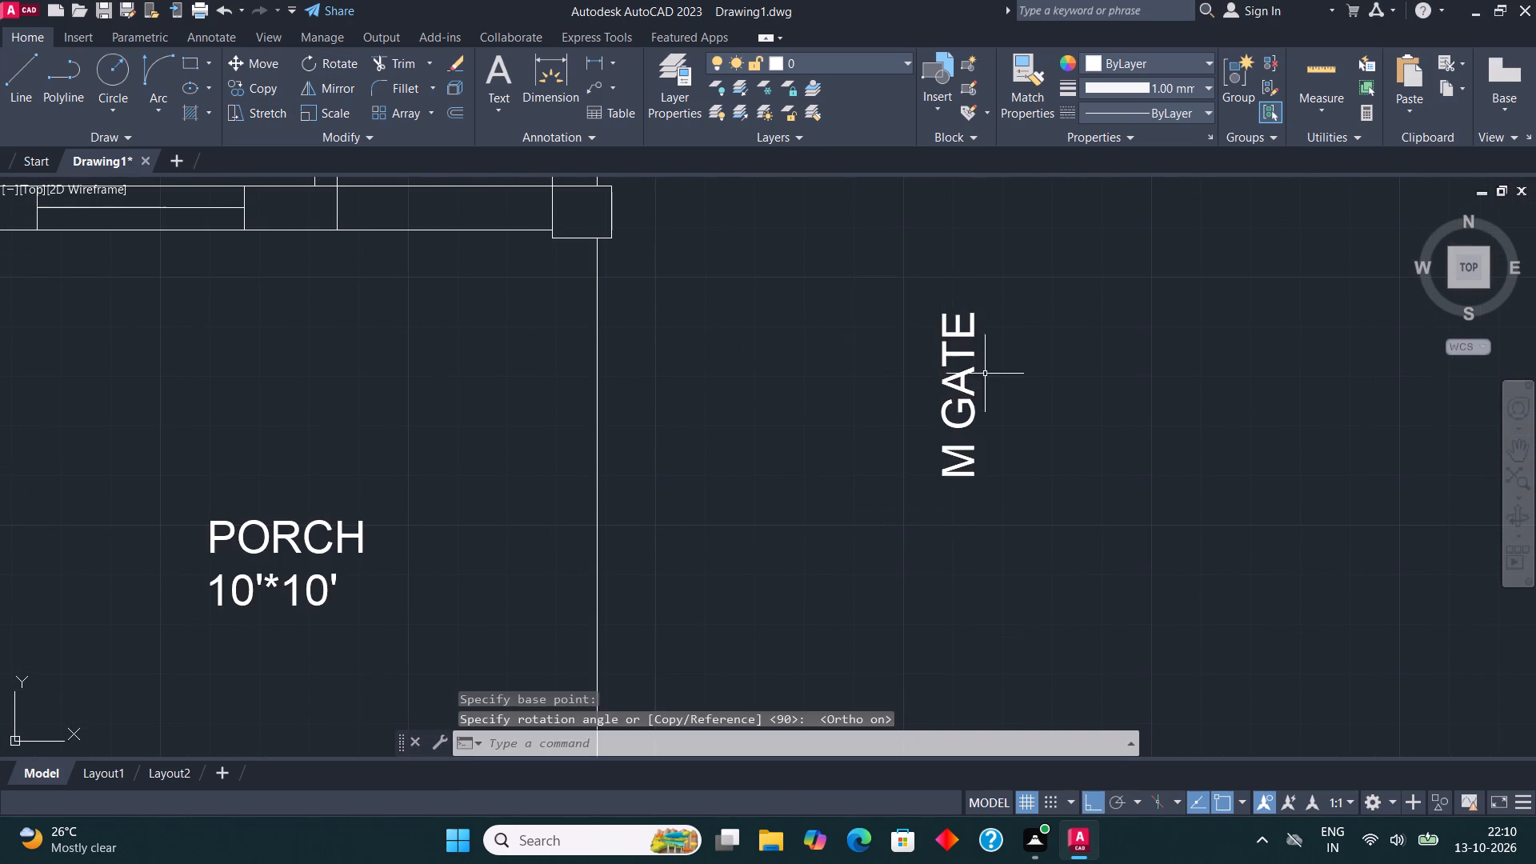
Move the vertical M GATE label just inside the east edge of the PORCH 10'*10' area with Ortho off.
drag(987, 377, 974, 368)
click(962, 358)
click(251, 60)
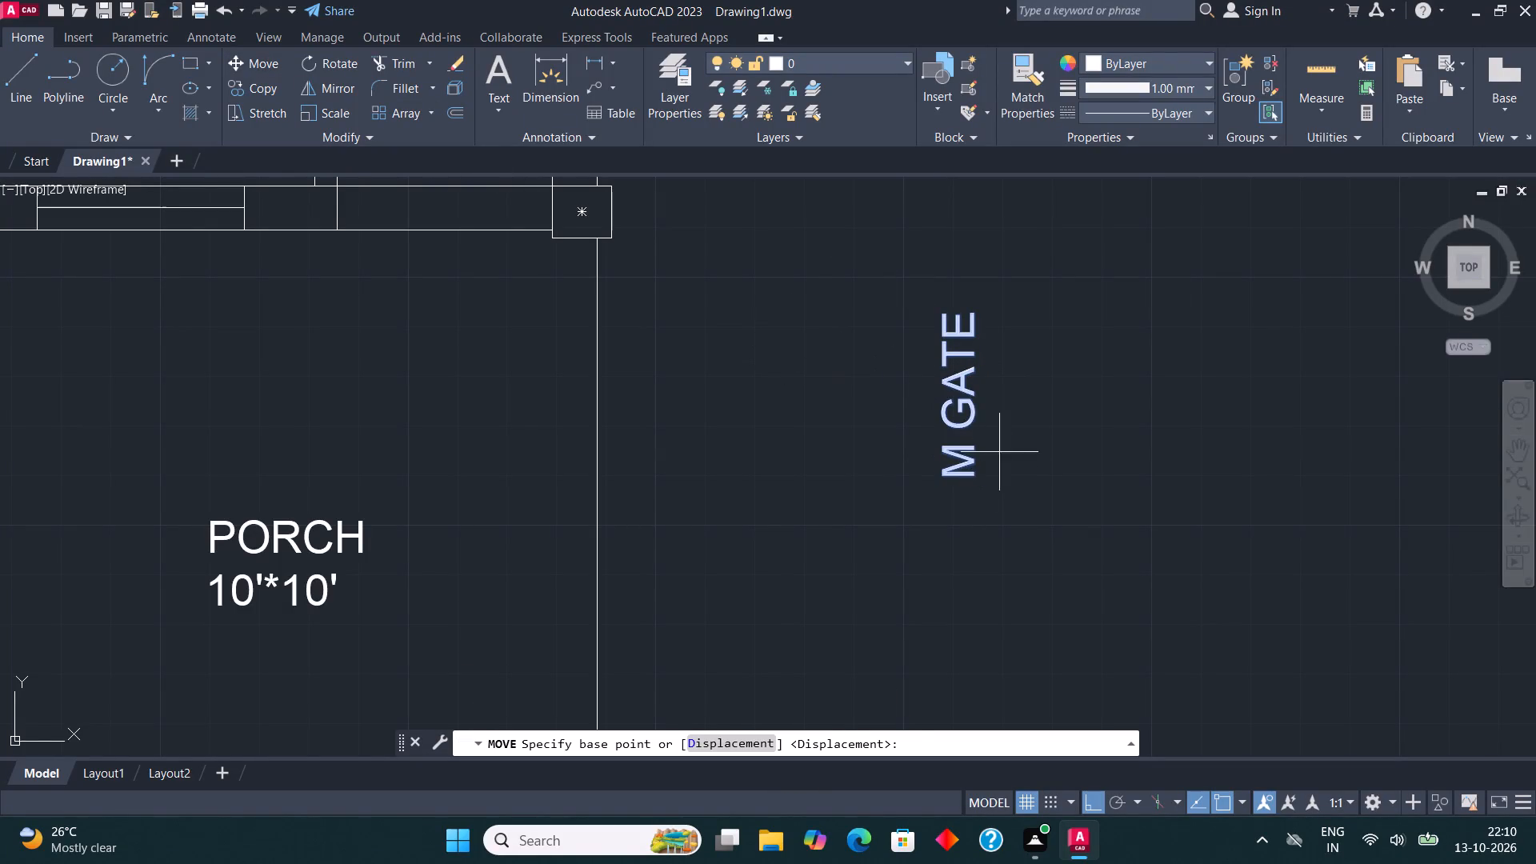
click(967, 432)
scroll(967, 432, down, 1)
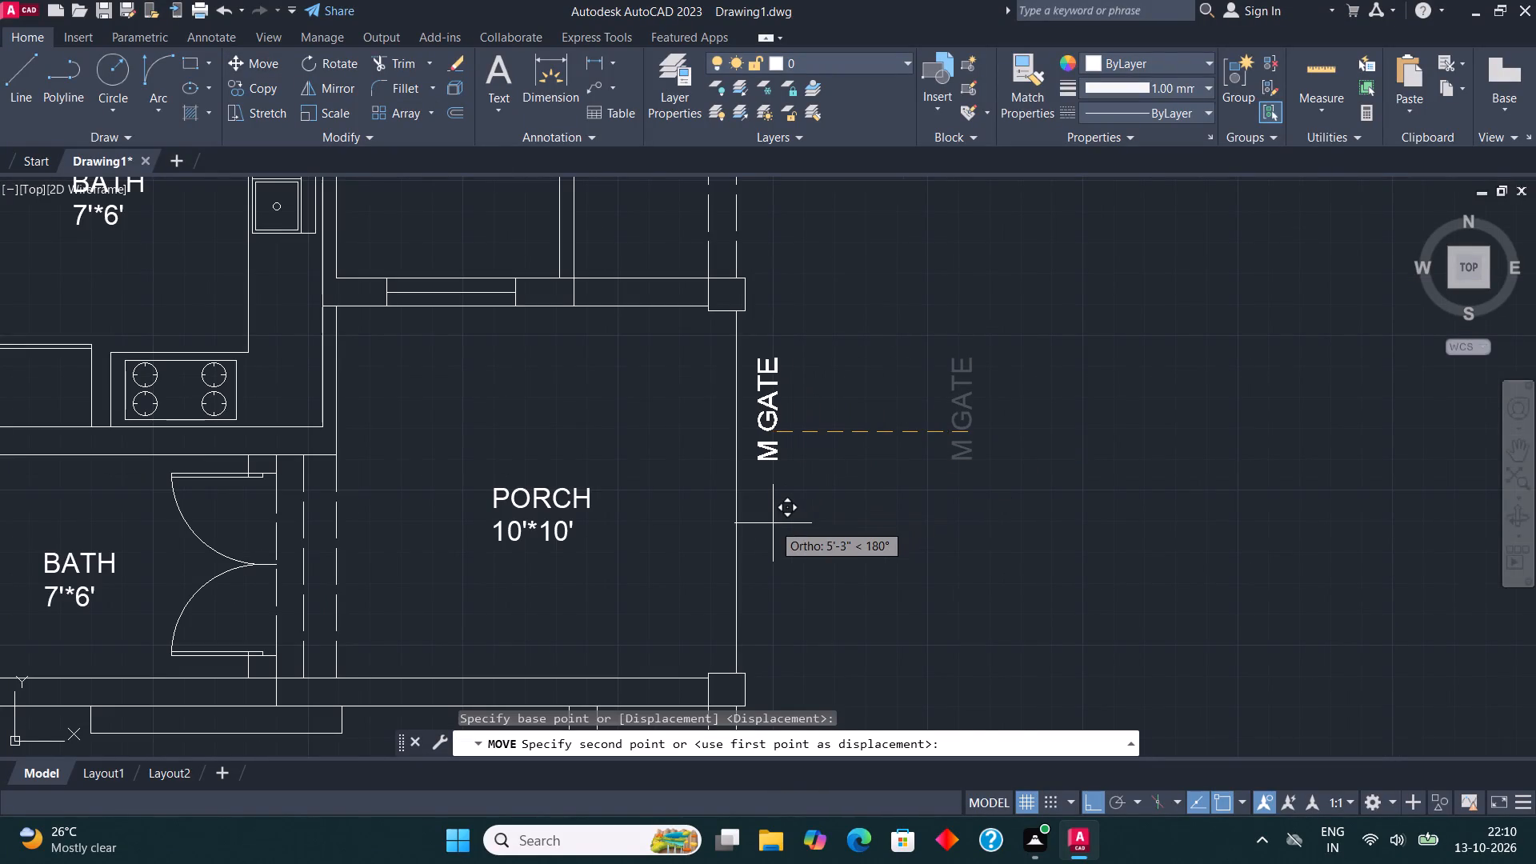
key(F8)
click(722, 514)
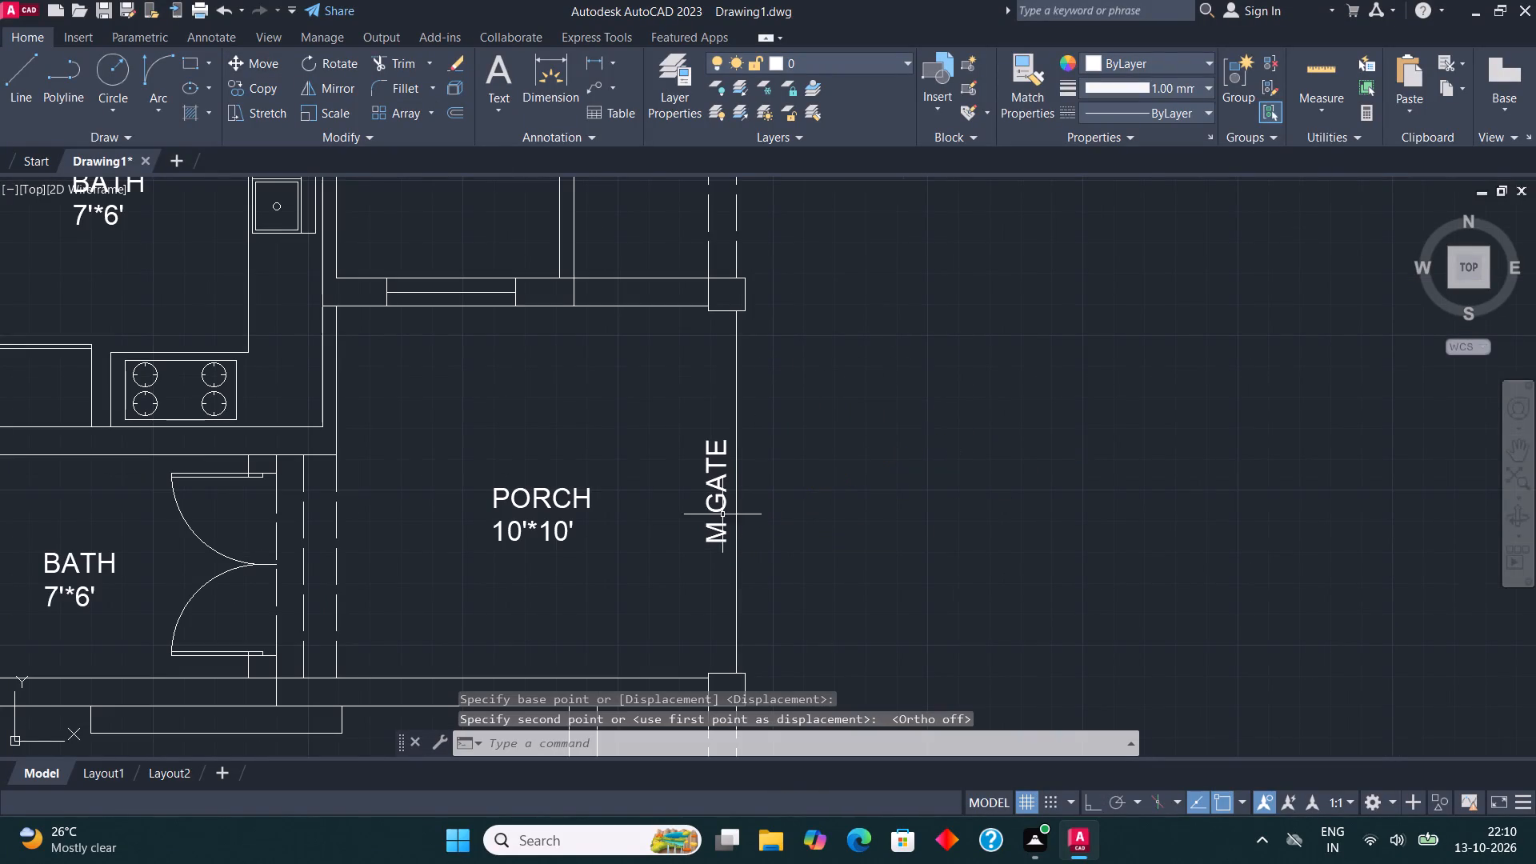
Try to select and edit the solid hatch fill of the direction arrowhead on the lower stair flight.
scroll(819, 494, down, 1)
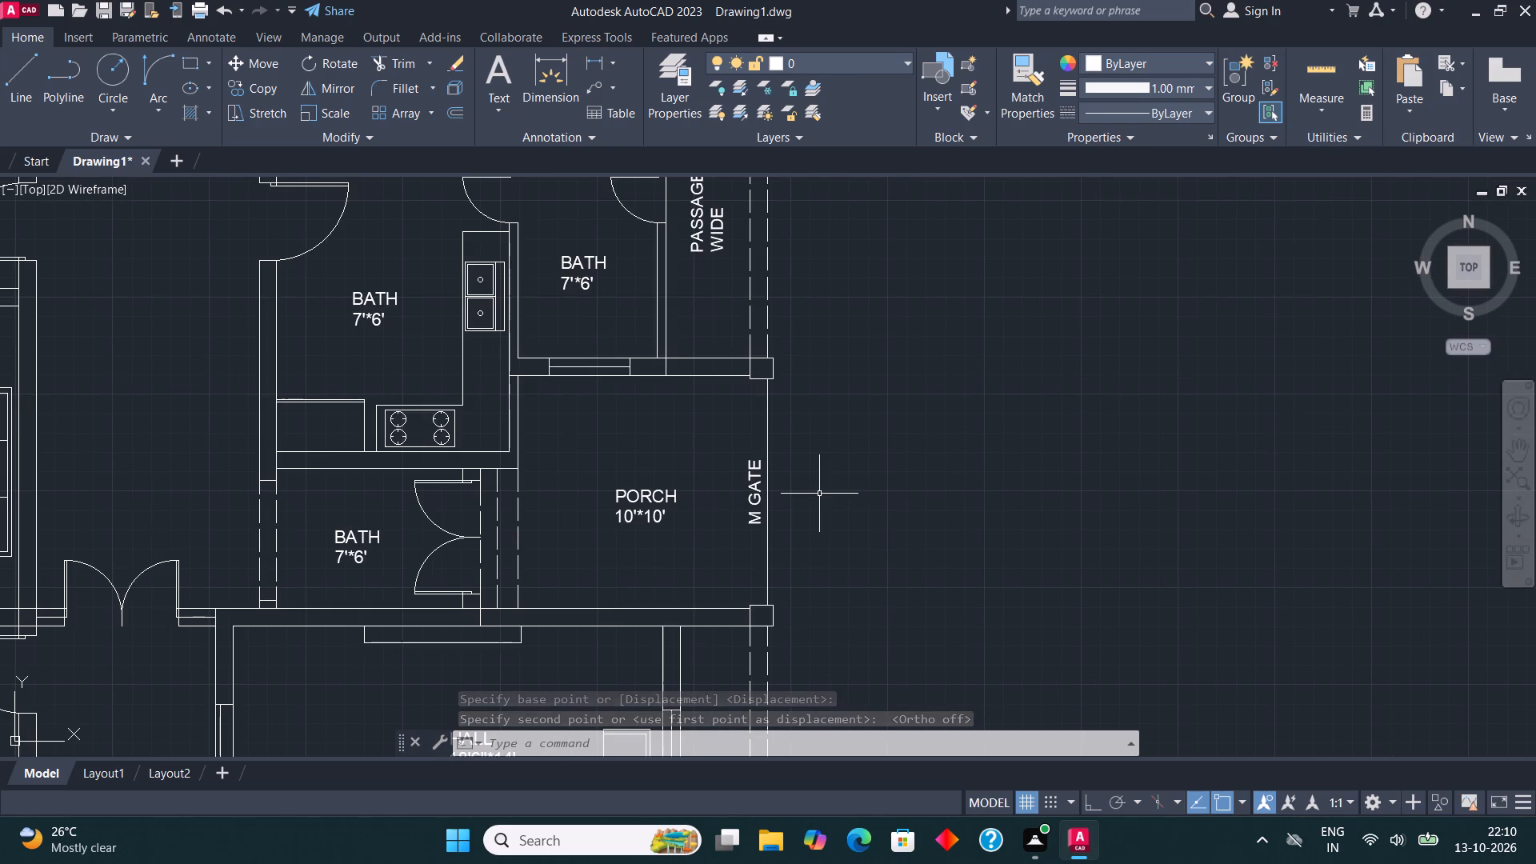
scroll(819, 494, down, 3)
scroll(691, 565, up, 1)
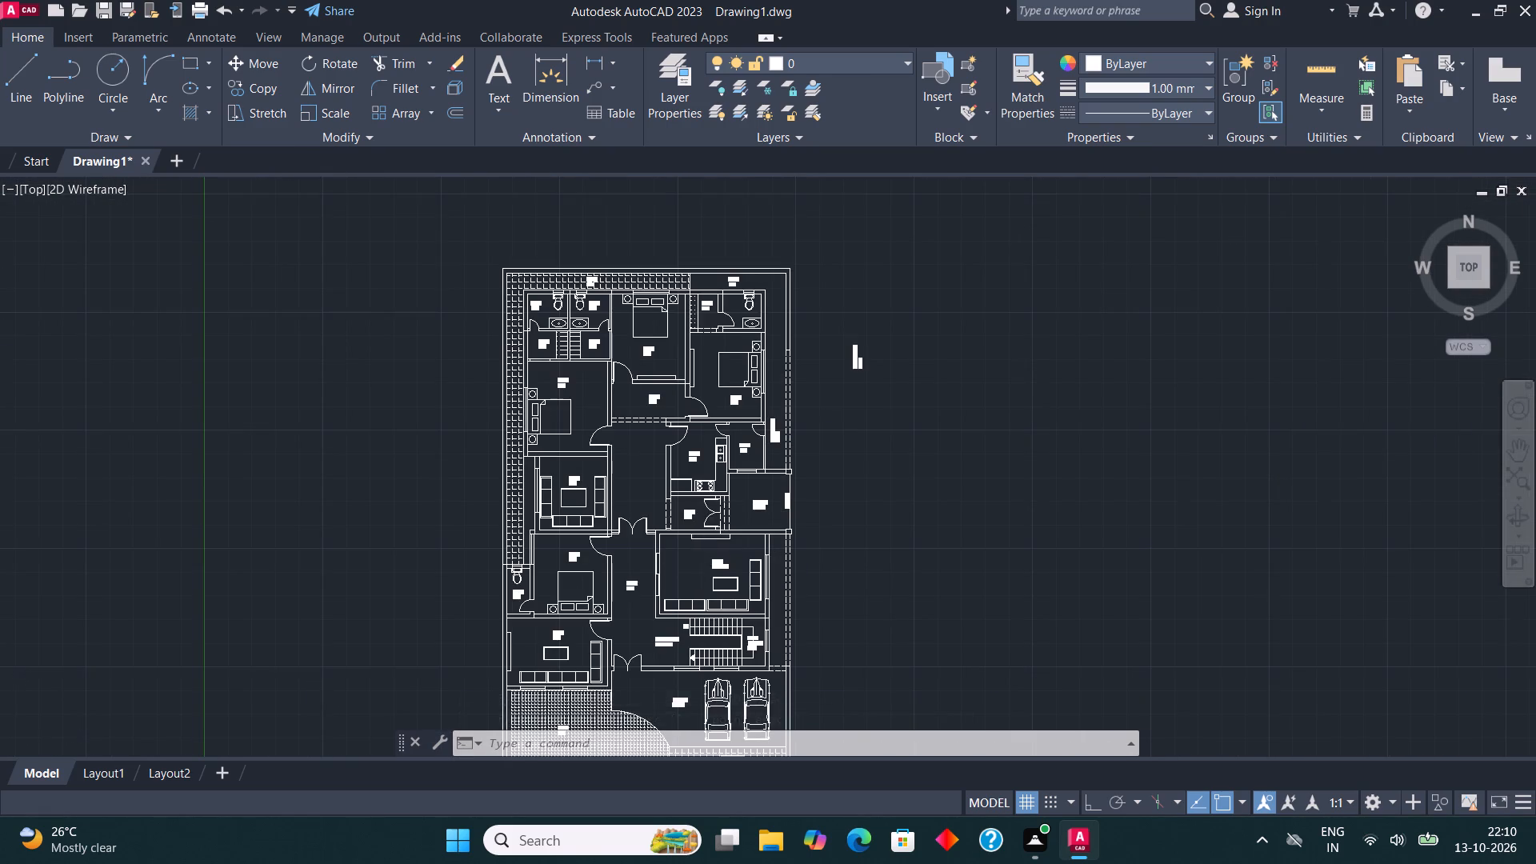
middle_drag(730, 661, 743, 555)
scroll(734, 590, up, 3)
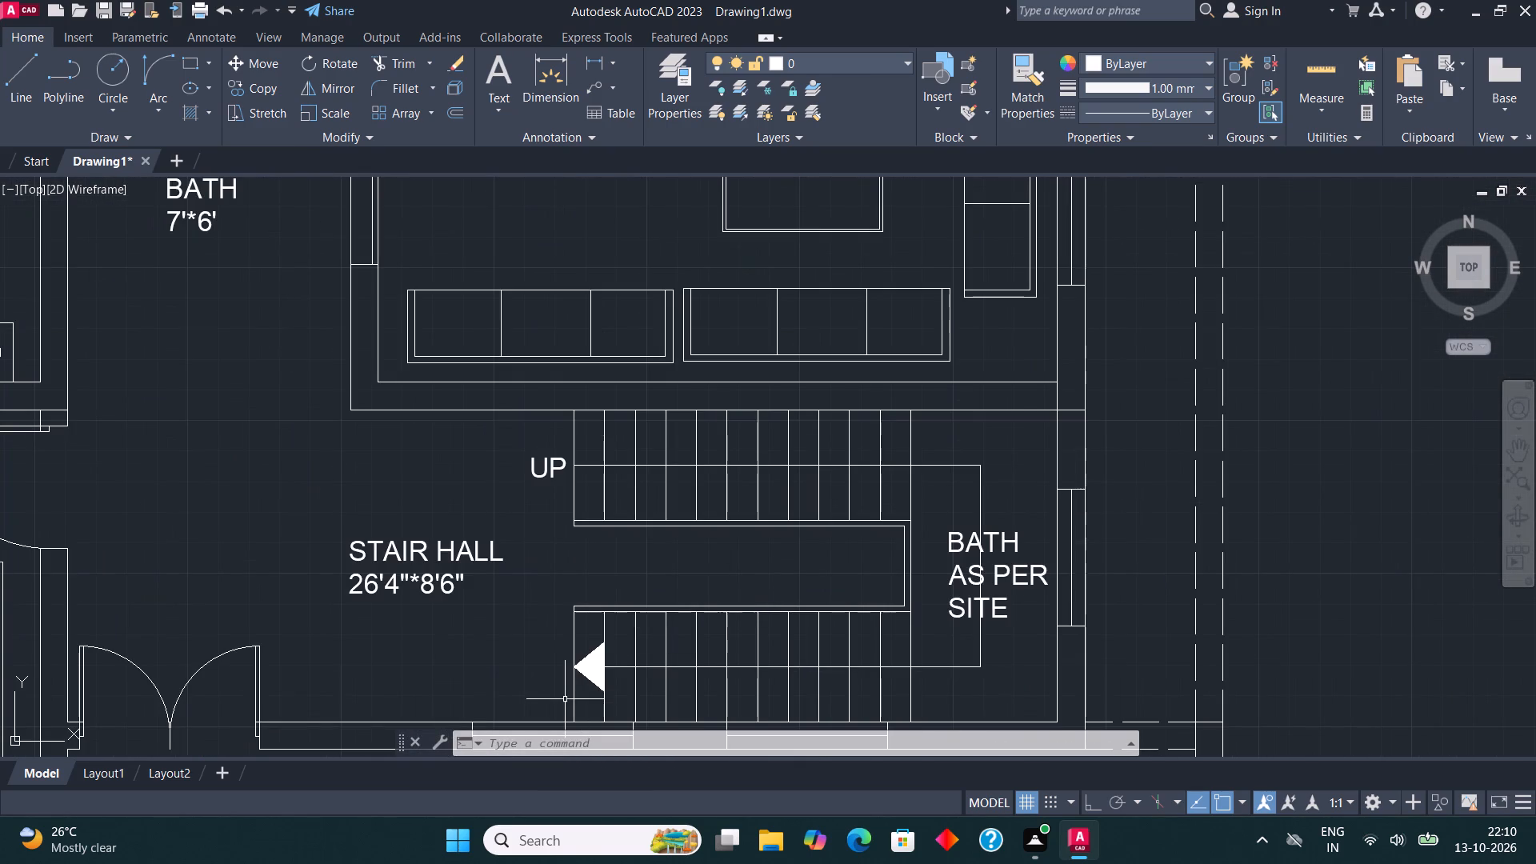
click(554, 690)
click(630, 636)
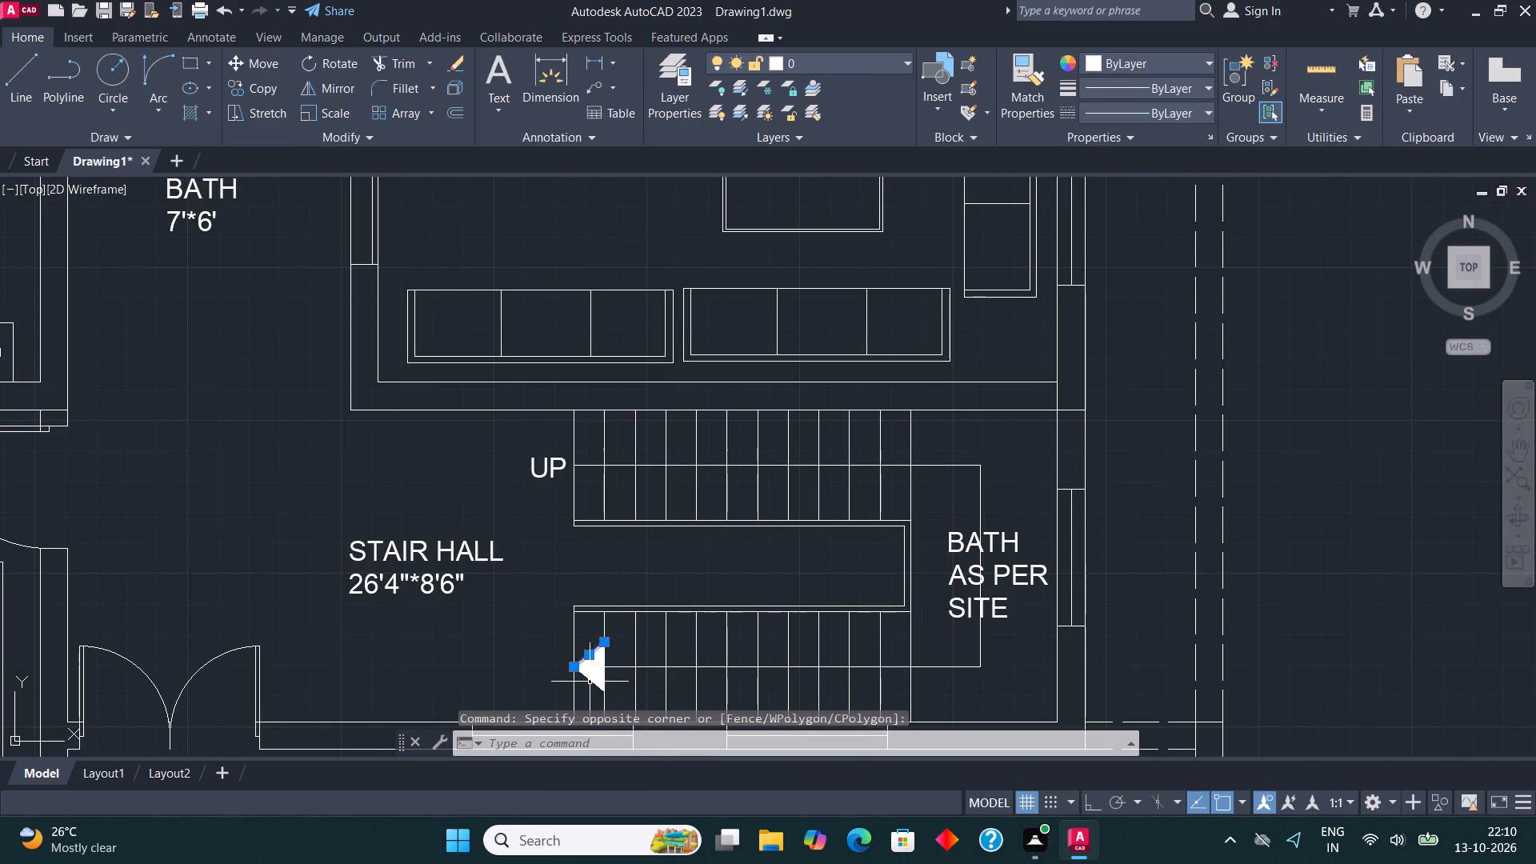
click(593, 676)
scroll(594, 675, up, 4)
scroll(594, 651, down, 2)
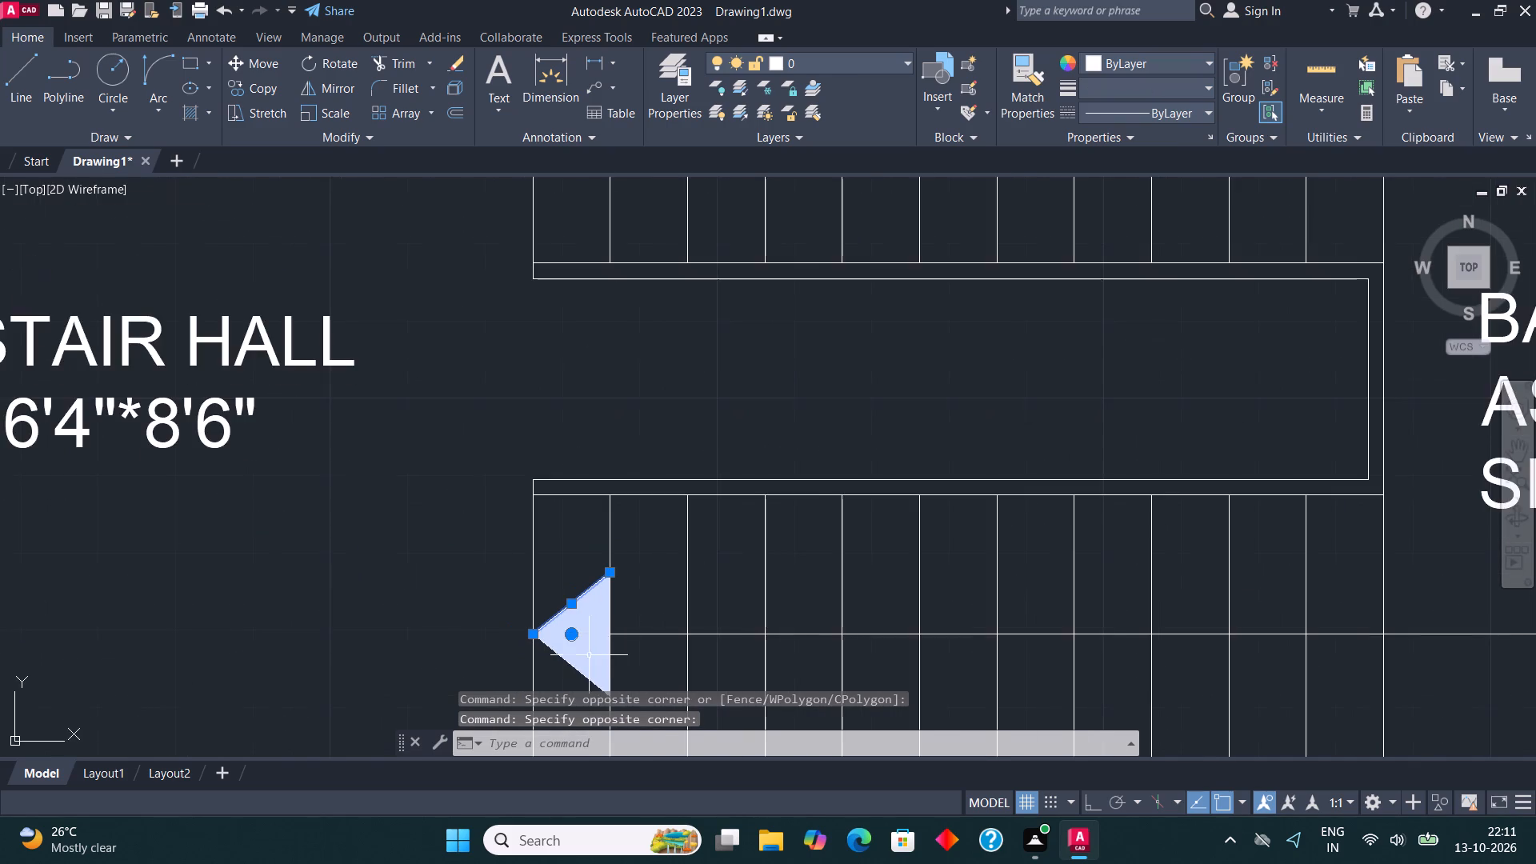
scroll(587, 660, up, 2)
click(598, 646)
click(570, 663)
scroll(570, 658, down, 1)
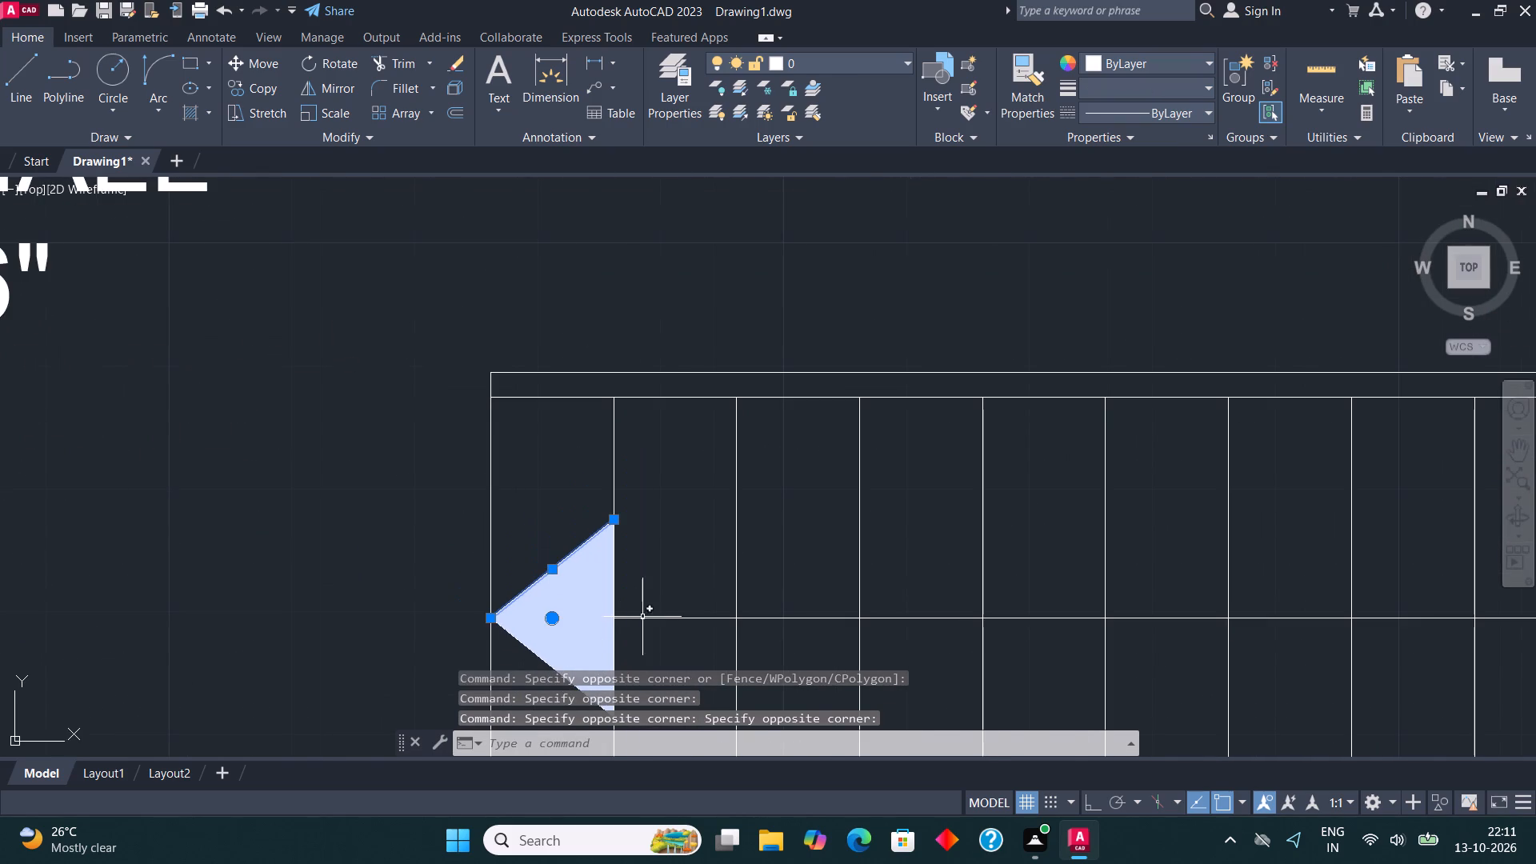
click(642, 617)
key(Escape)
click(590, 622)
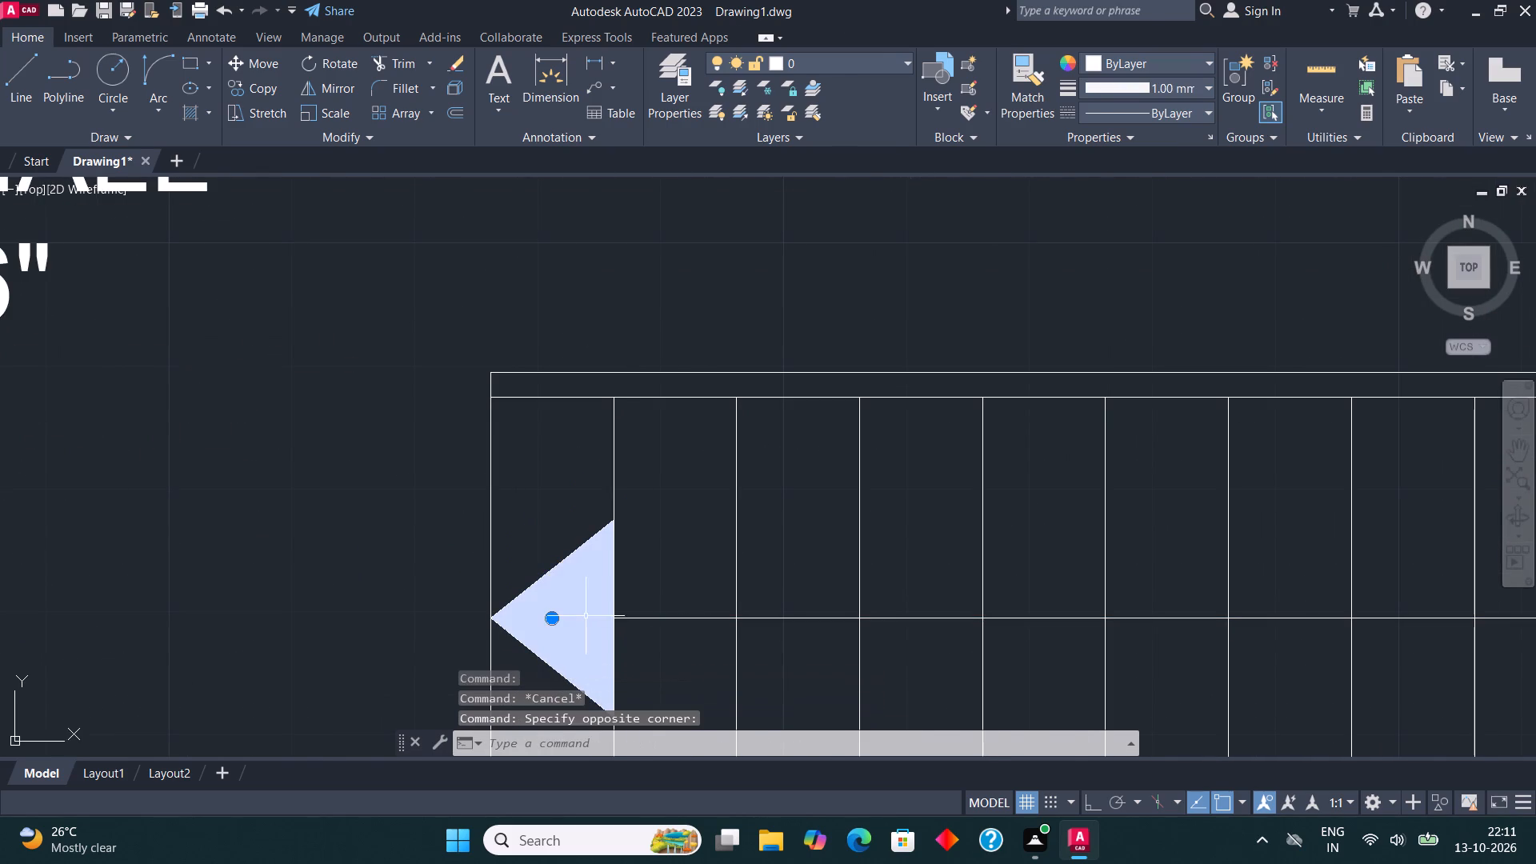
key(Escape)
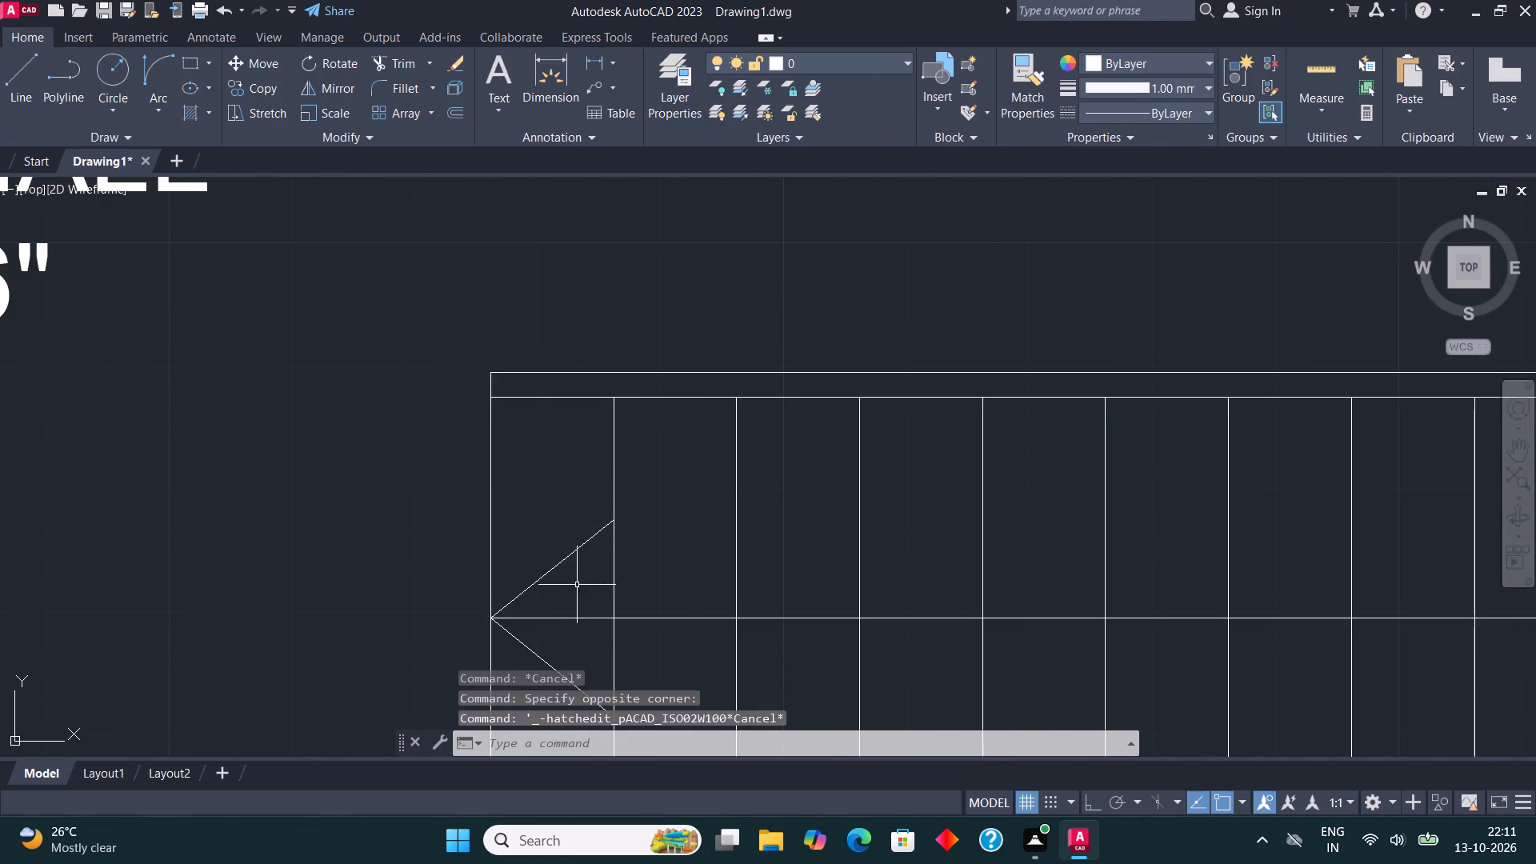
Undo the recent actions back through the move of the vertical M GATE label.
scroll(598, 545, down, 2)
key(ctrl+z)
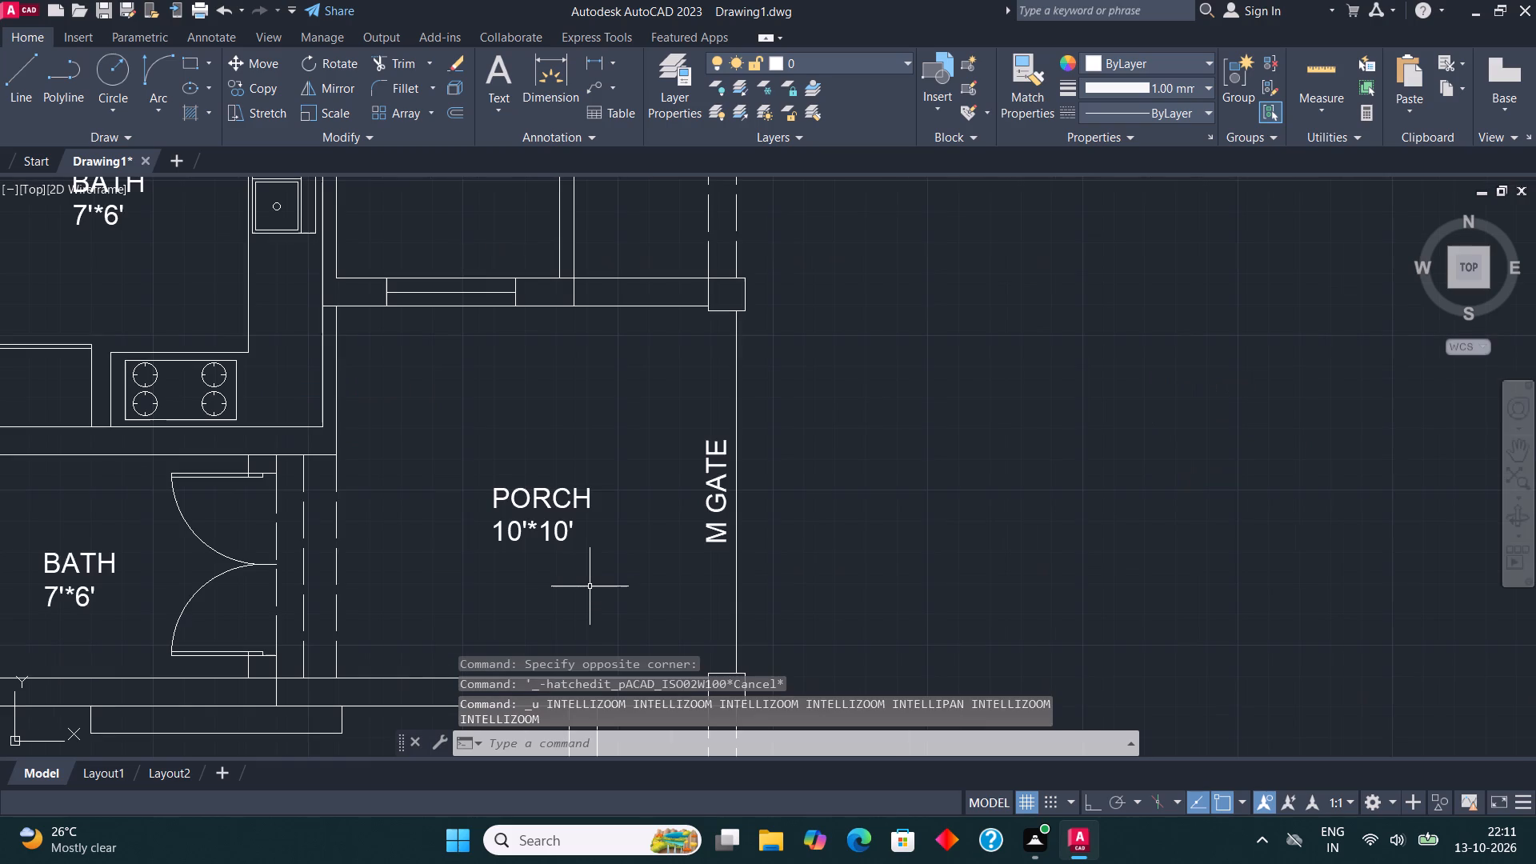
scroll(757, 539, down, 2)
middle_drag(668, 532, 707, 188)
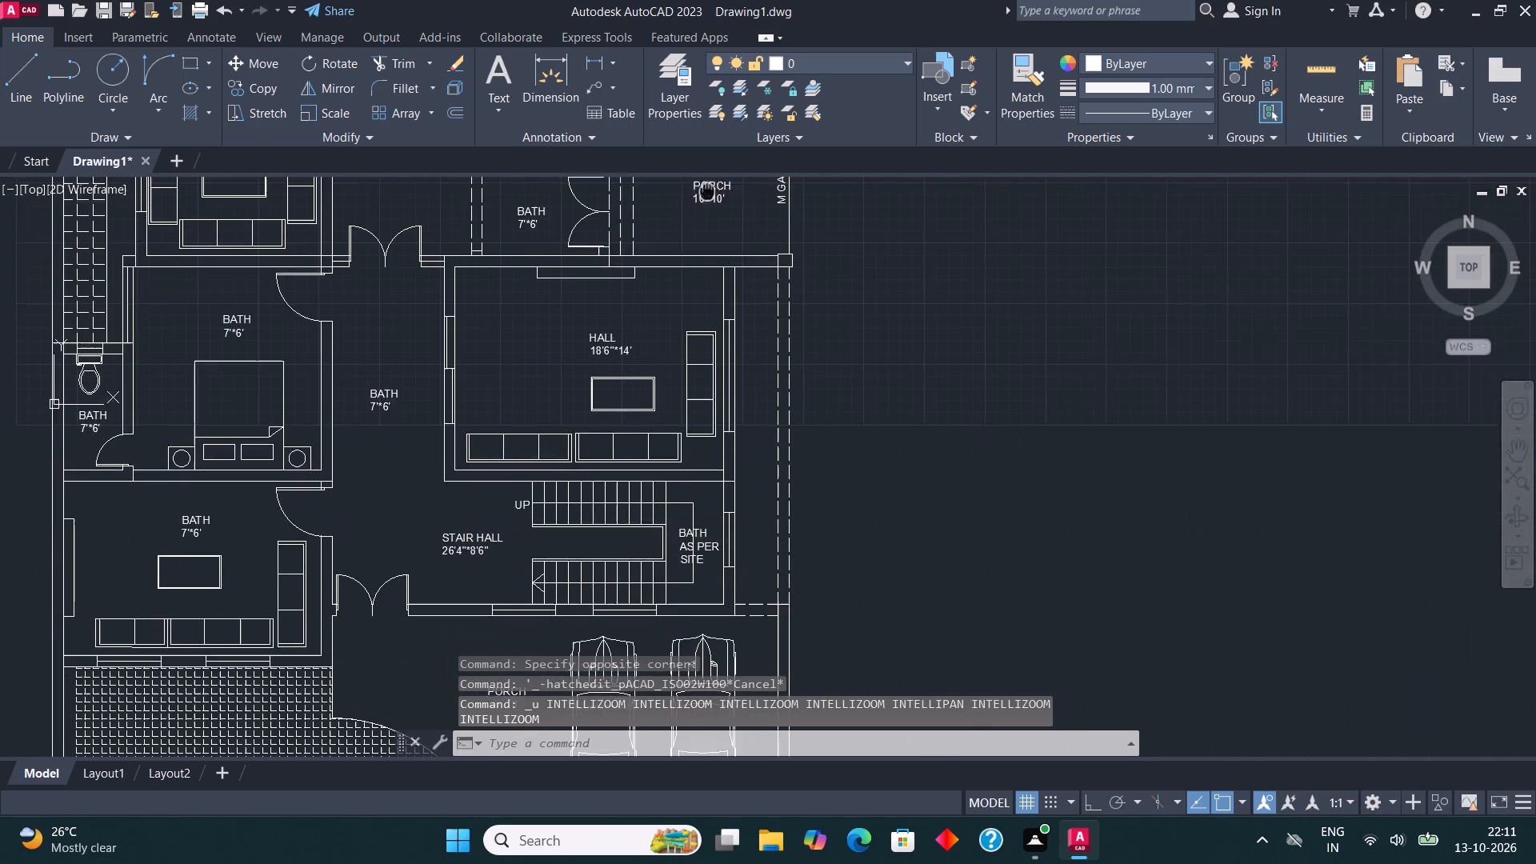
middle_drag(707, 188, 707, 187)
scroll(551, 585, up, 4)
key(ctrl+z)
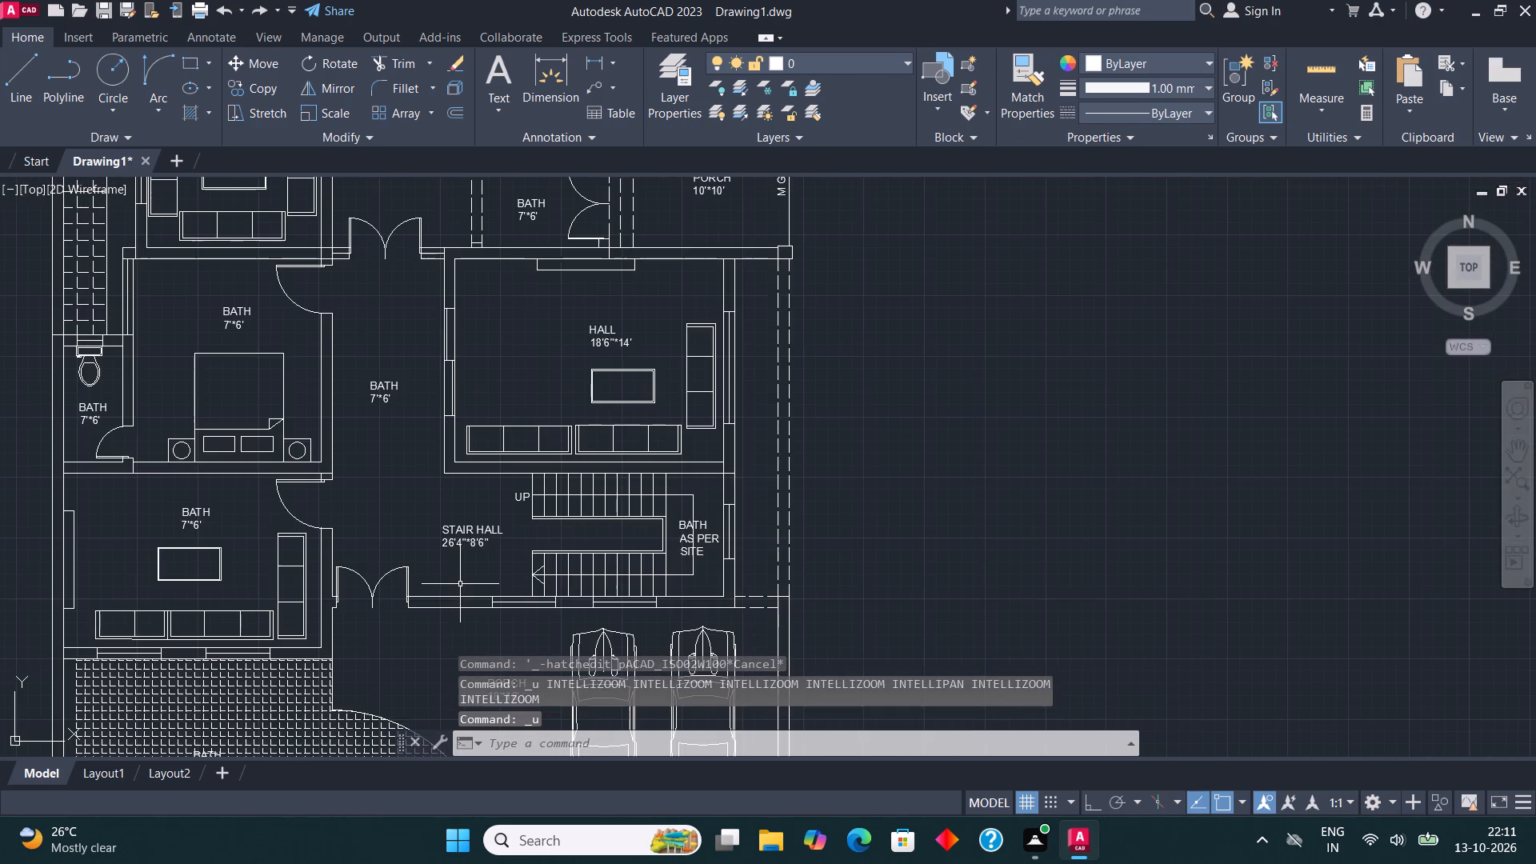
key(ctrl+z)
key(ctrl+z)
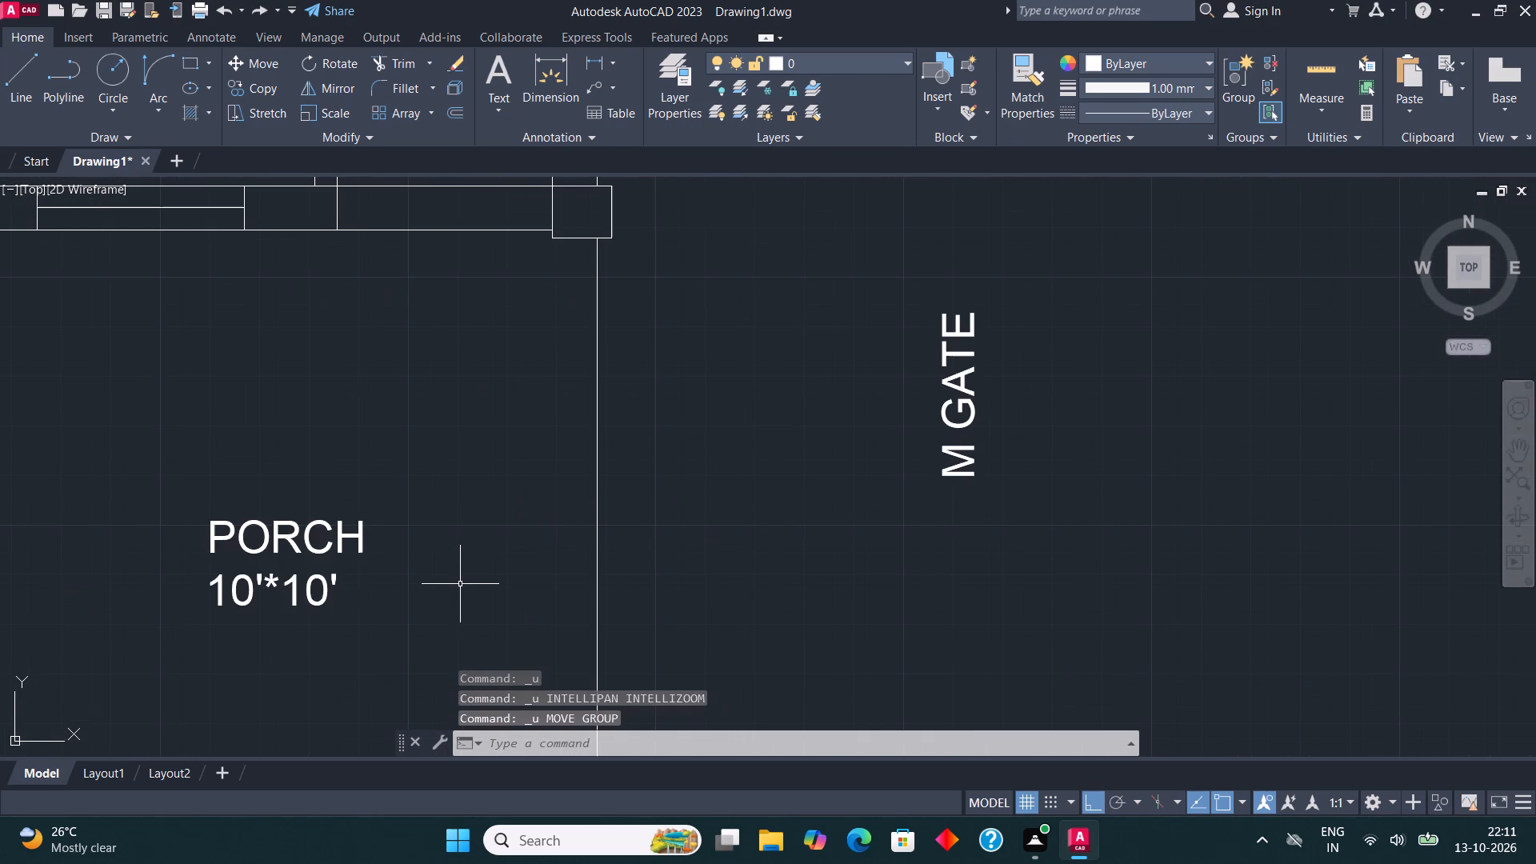
Move the vertical M GATE label onto the east edge of the PORCH 10'*10' area with Ortho off.
scroll(746, 490, down, 2)
scroll(804, 422, down, 2)
scroll(806, 429, up, 3)
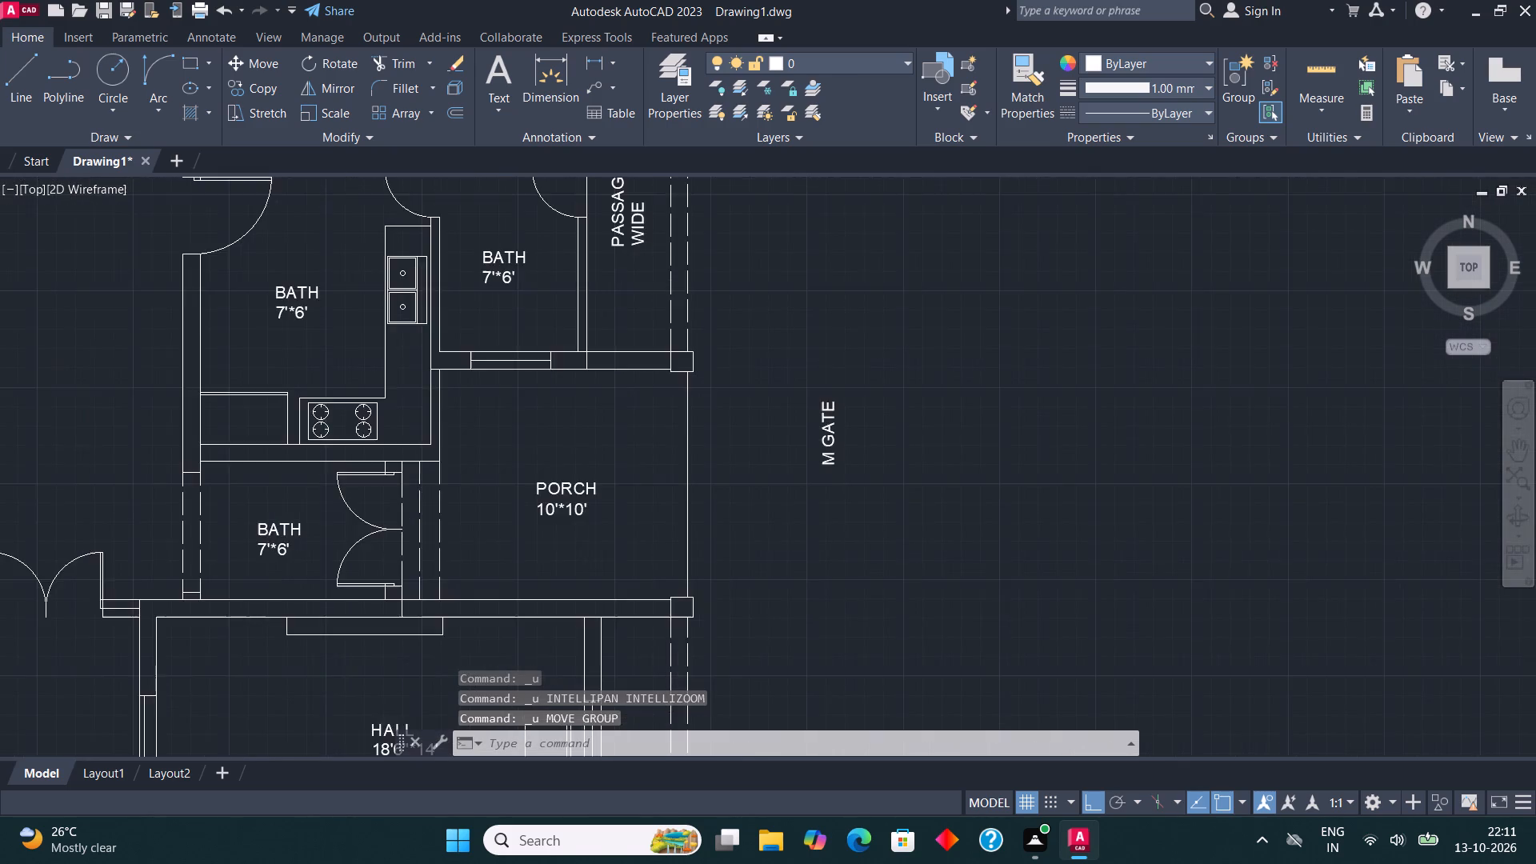
click(830, 445)
click(258, 62)
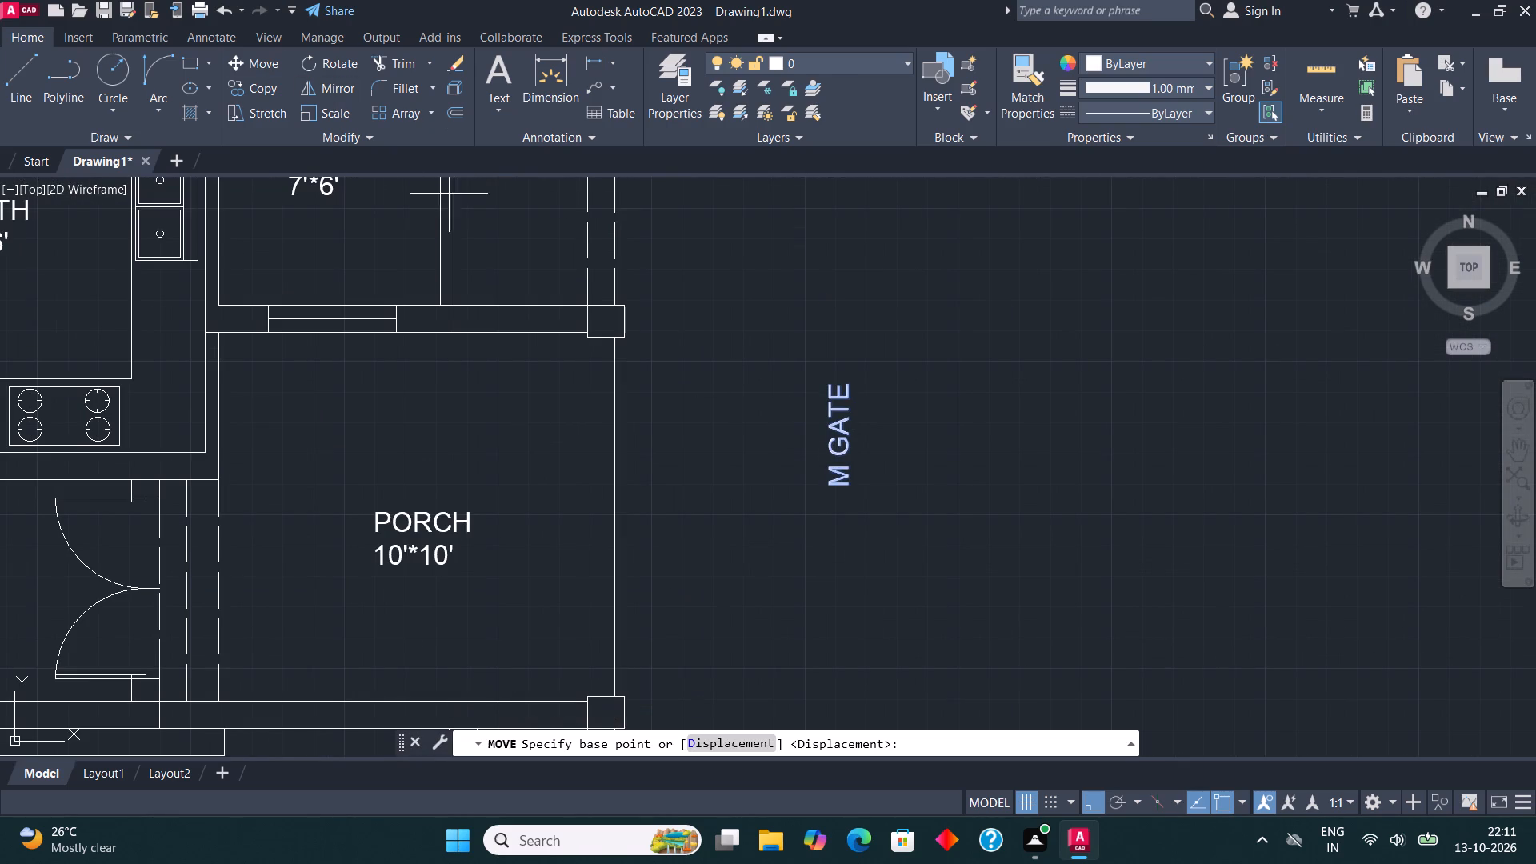
click(857, 470)
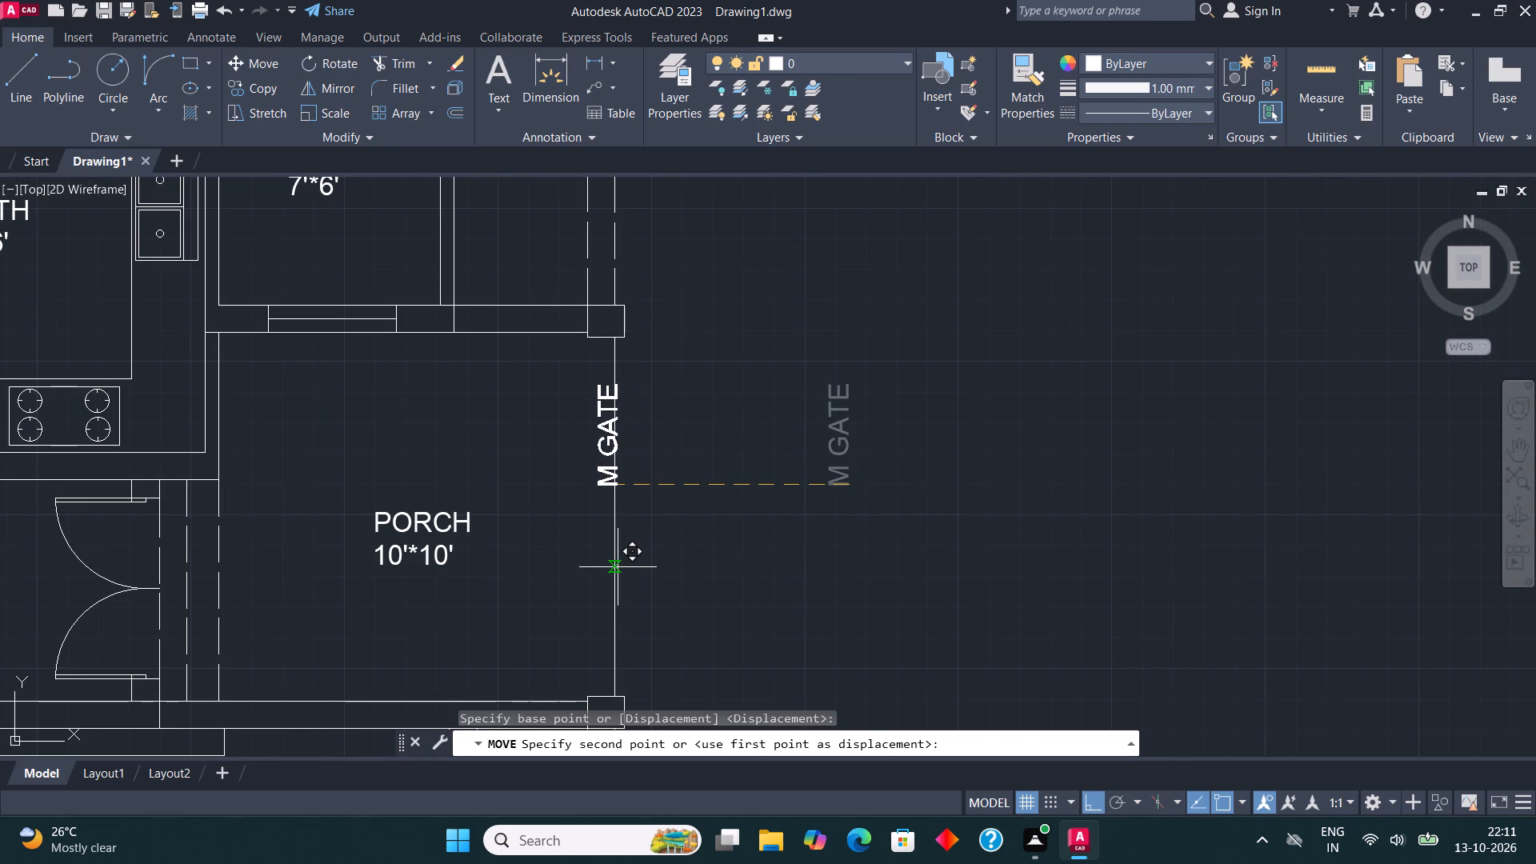
key(F8)
click(605, 563)
scroll(944, 362, down, 3)
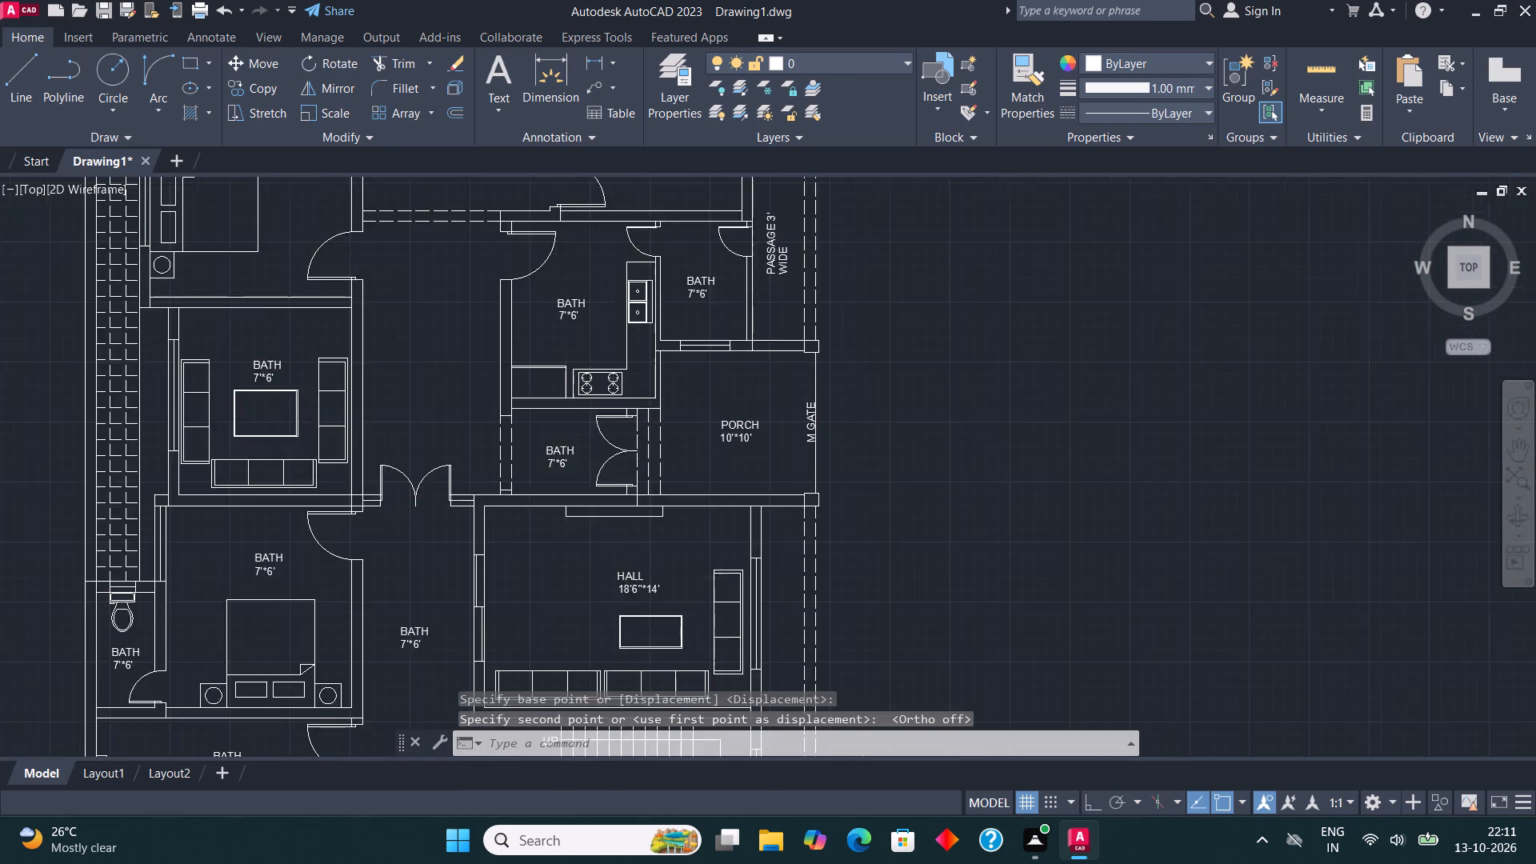
Hatch both halves of the direction arrowhead on the lower stair flight using the current hatch settings.
scroll(714, 667, up, 4)
key(h)
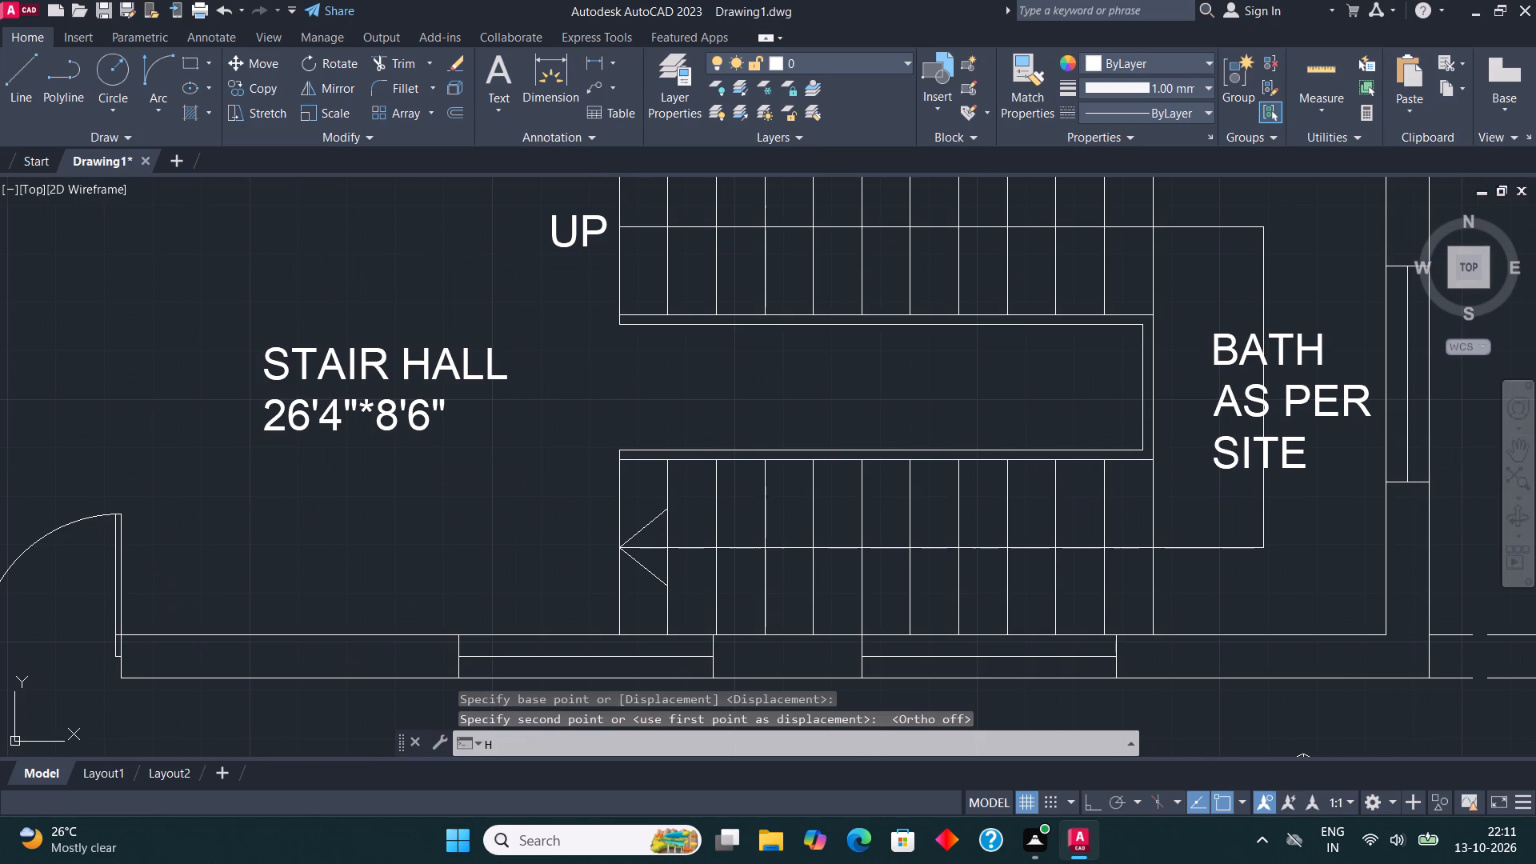
key(Return)
click(655, 542)
click(653, 564)
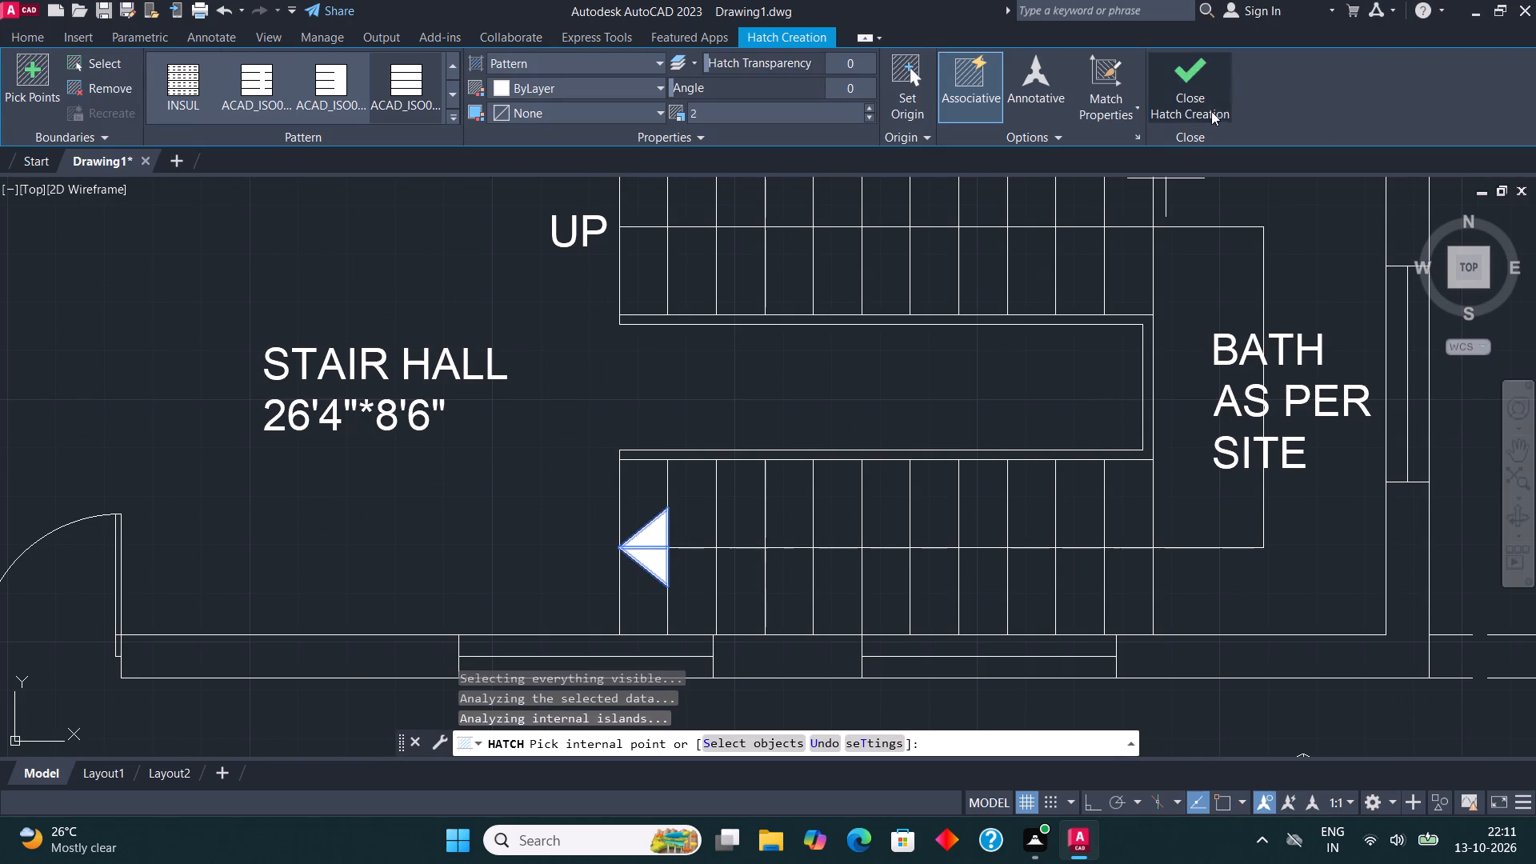
click(1198, 82)
Draw a horizontal line with Ortho on across the dashed lines between the double door and PORCH, plus a slanted arrowhead edge from its west end.
scroll(755, 690, down, 3)
middle_drag(816, 416, 767, 669)
scroll(810, 564, up, 3)
middle_drag(743, 478, 801, 407)
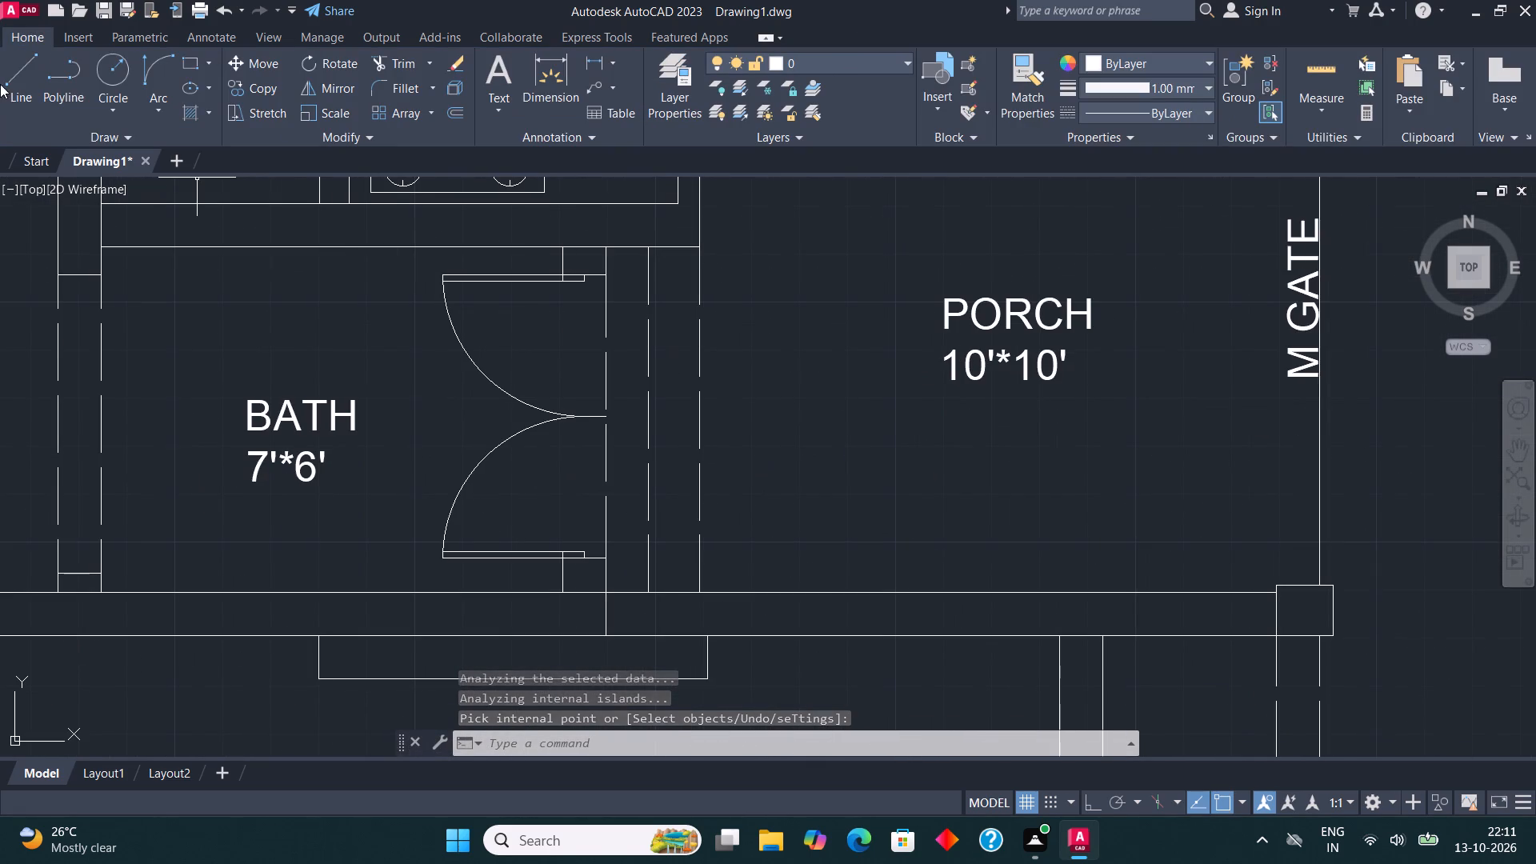
click(21, 56)
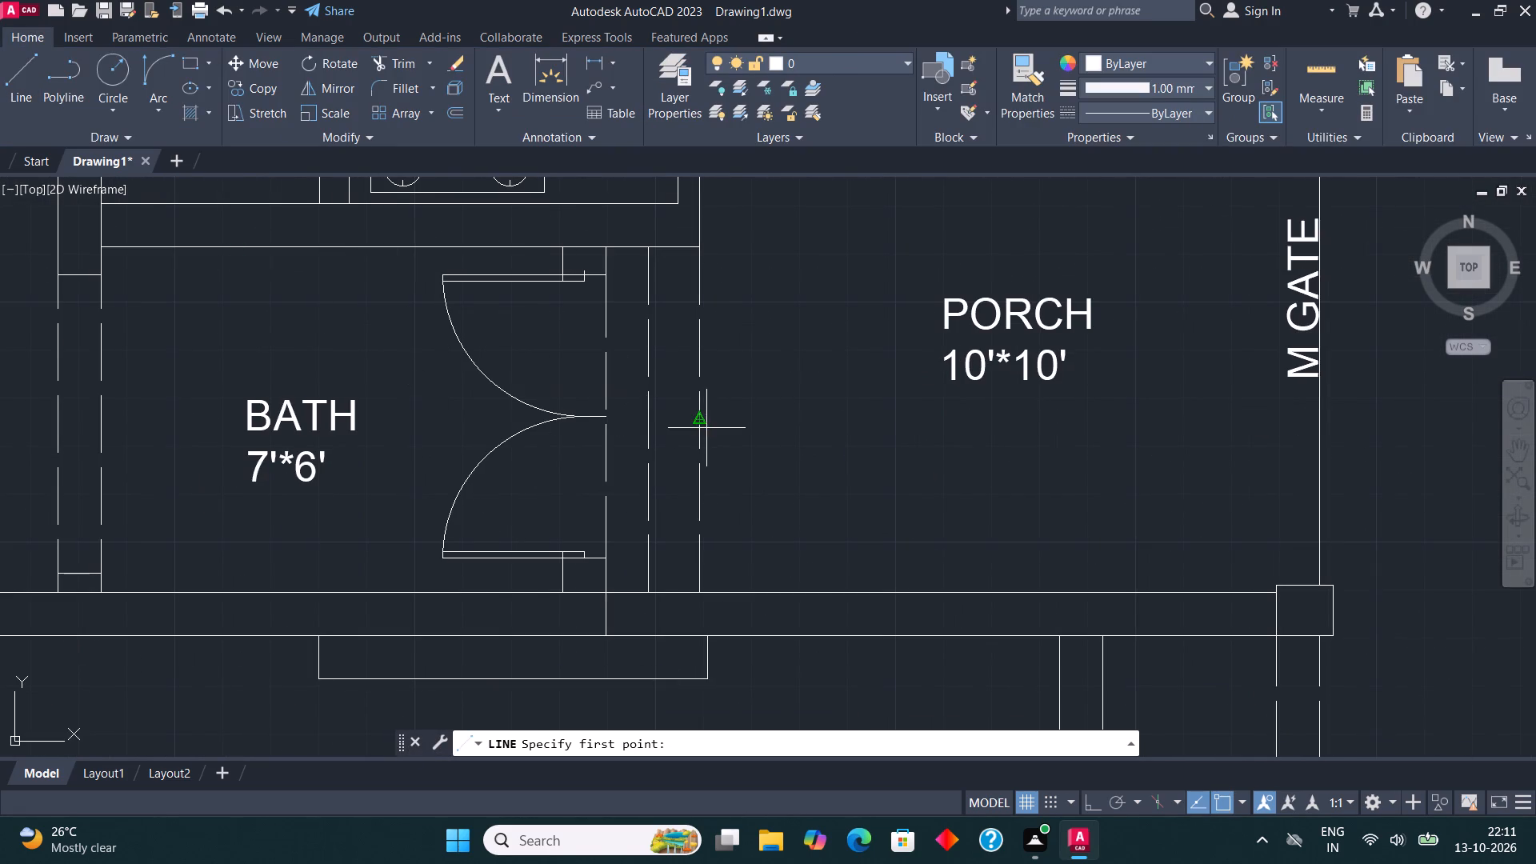
scroll(706, 428, up, 1)
click(729, 405)
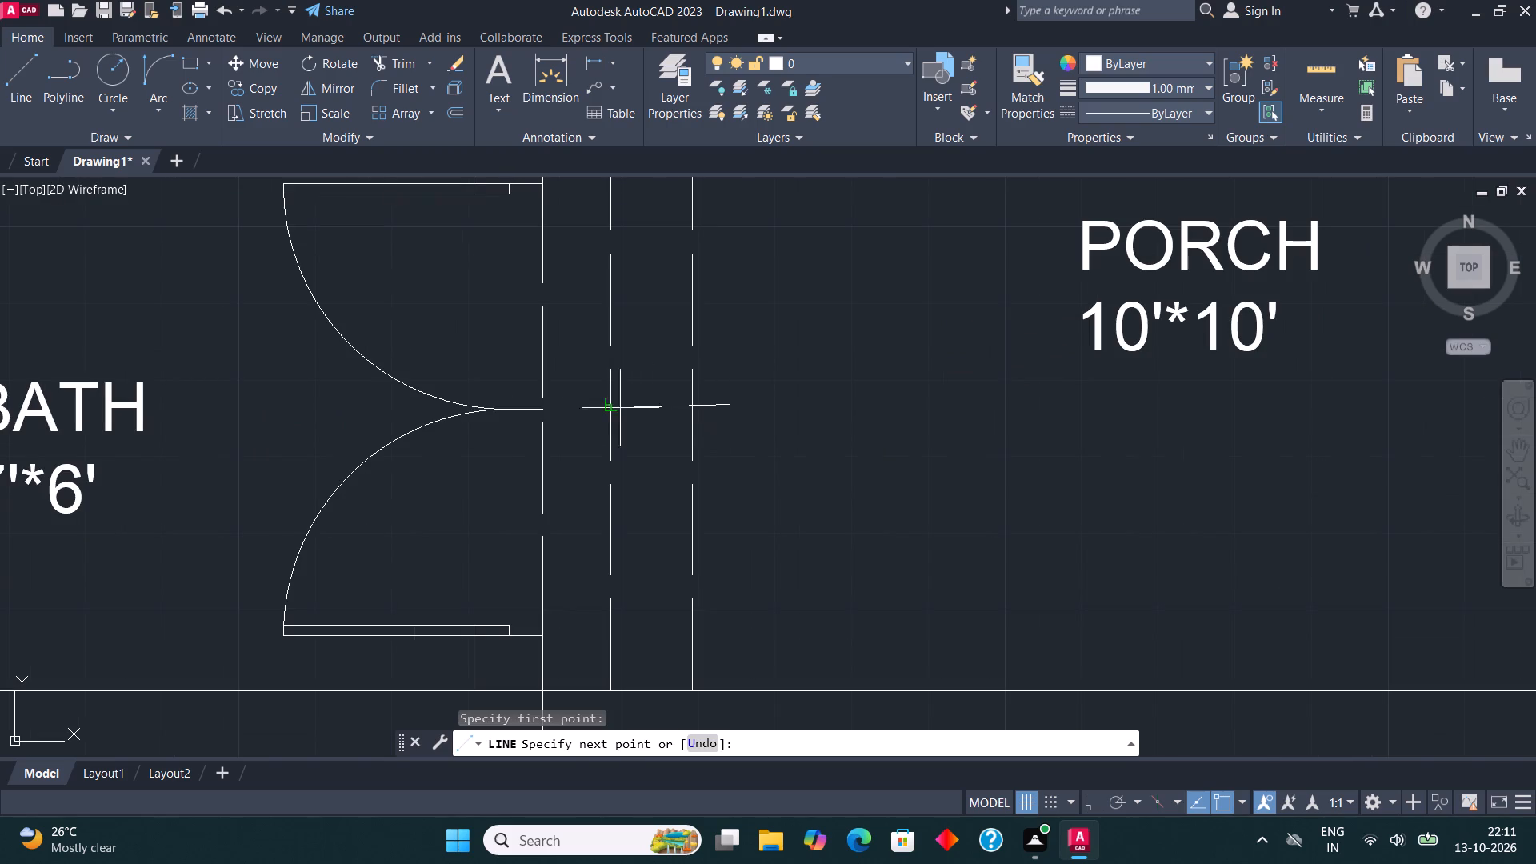
key(F8)
click(615, 409)
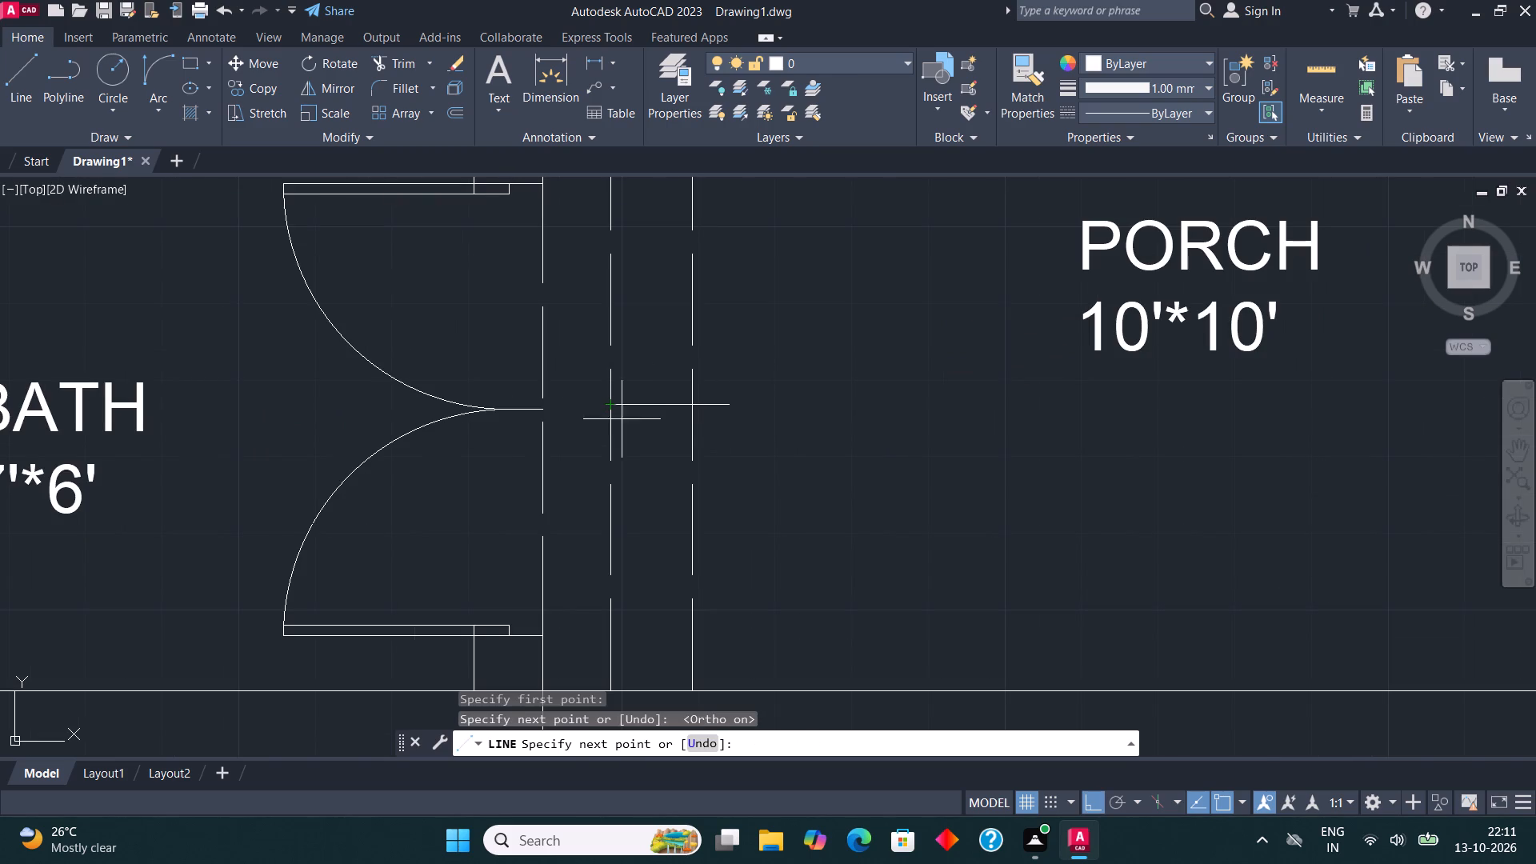
click(690, 460)
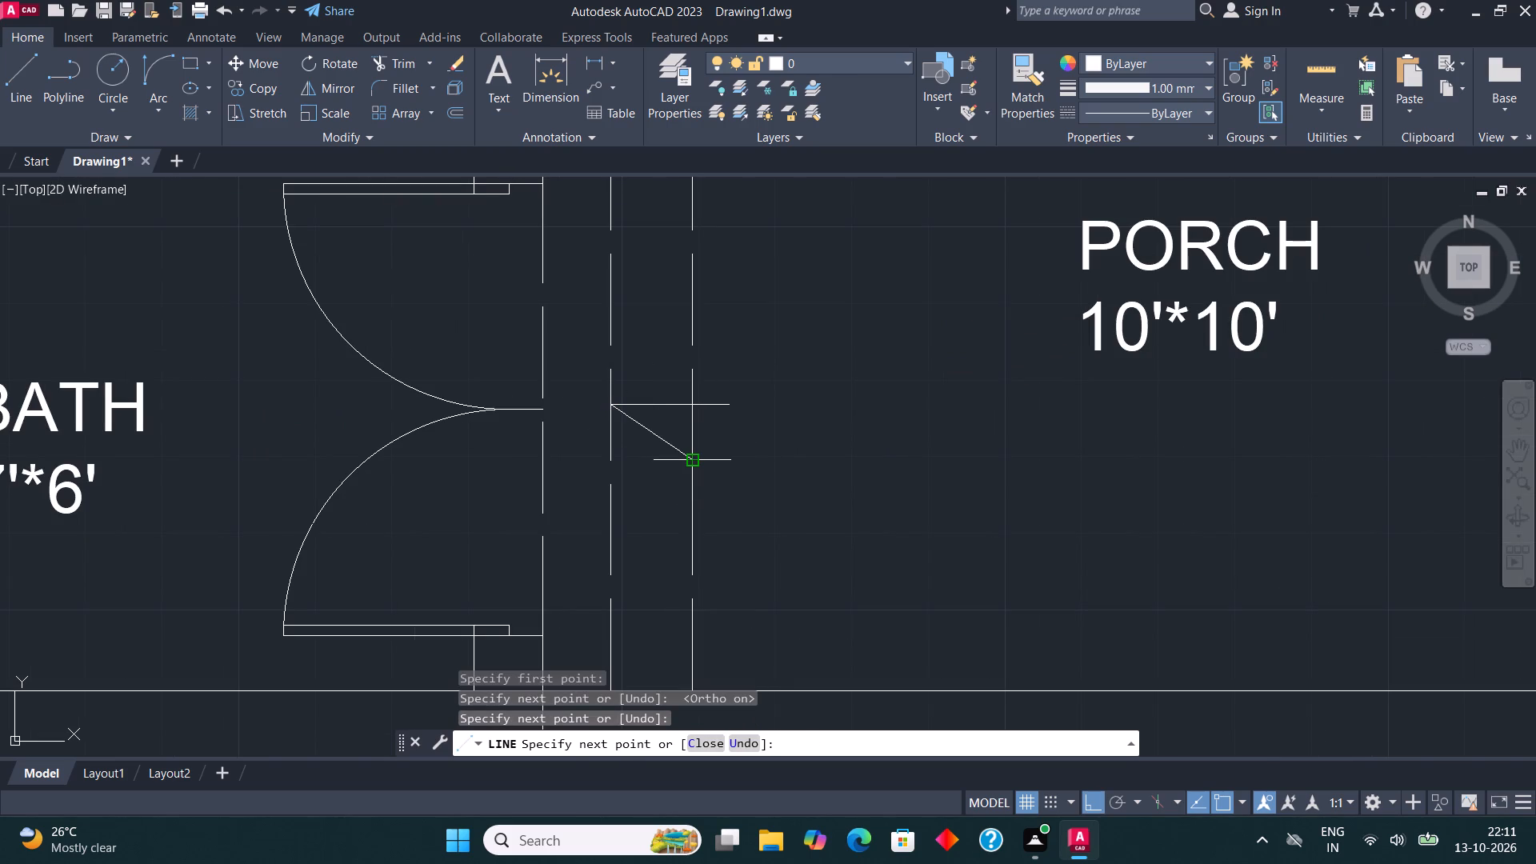
key(Escape)
Mirror the slanted arrowhead edge about the horizontal arrow line, keeping the original.
click(676, 448)
click(323, 89)
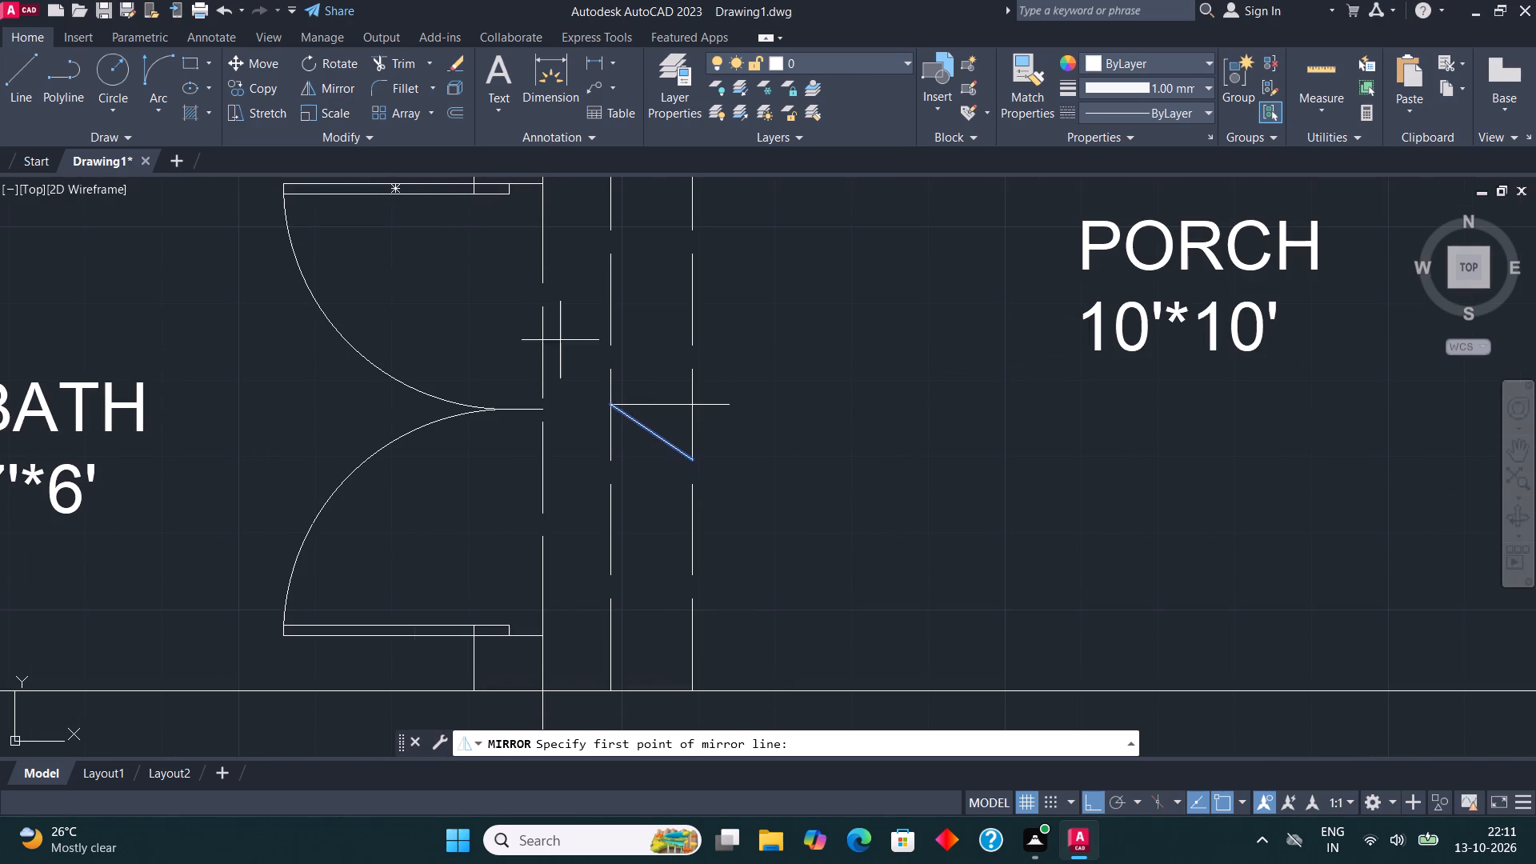
click(606, 400)
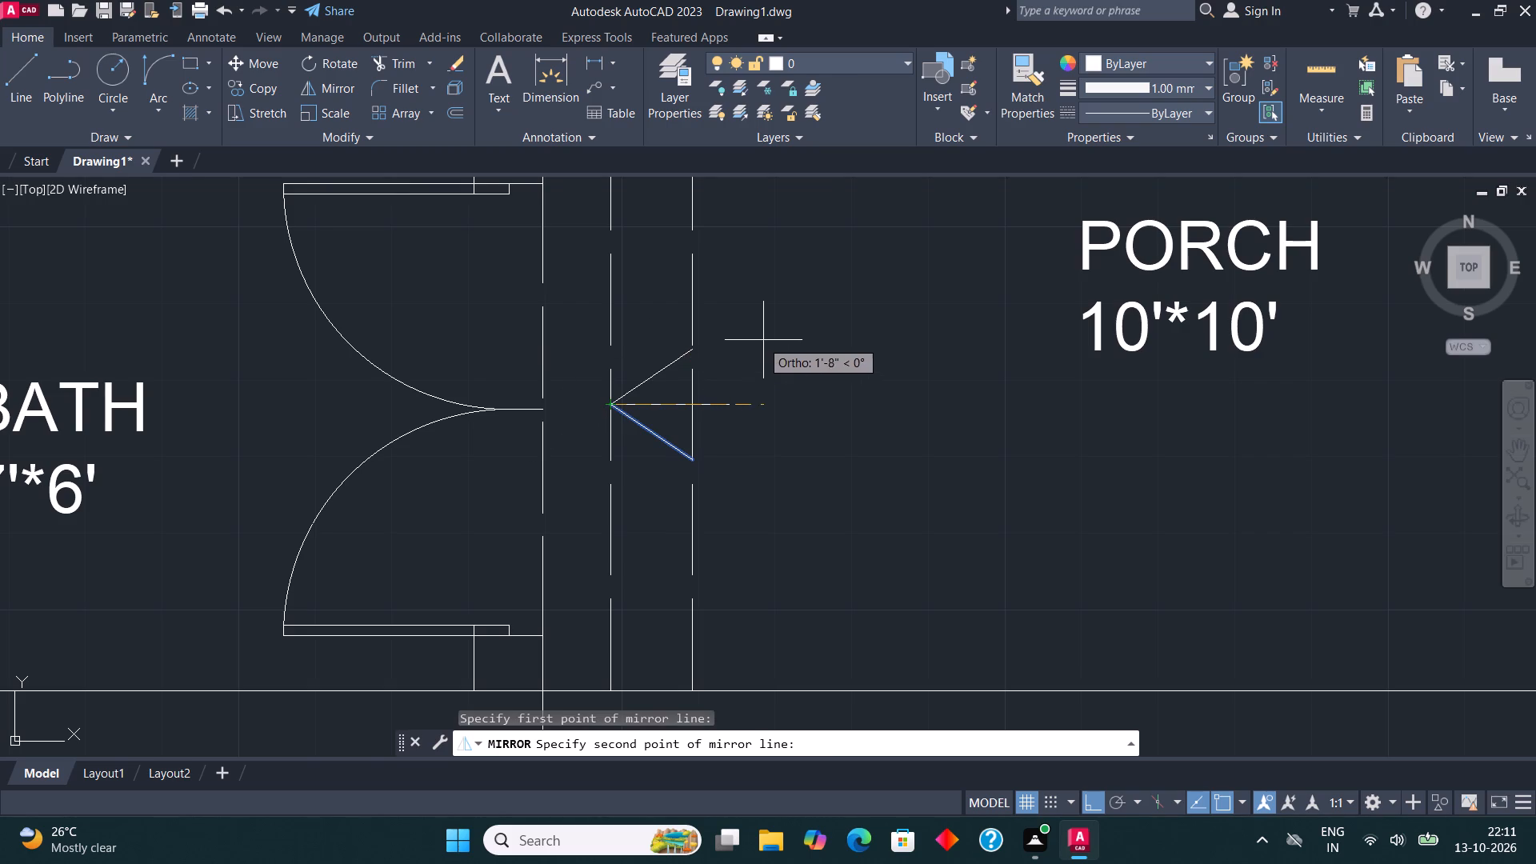
click(763, 340)
click(736, 742)
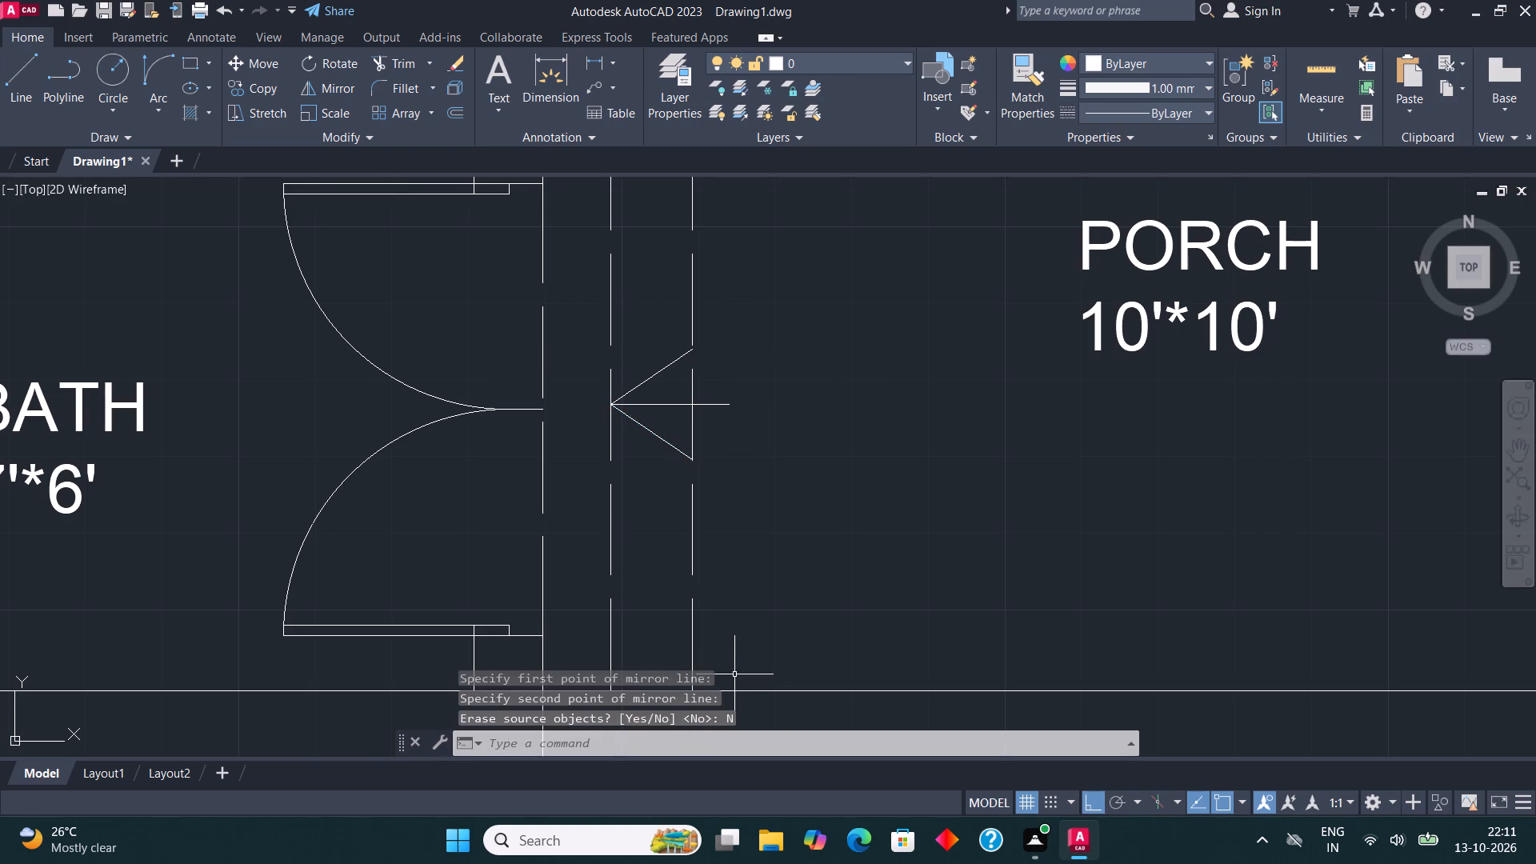
Fill both halves of the entrance arrowhead with a SOLID hatch.
key(h)
key(Return)
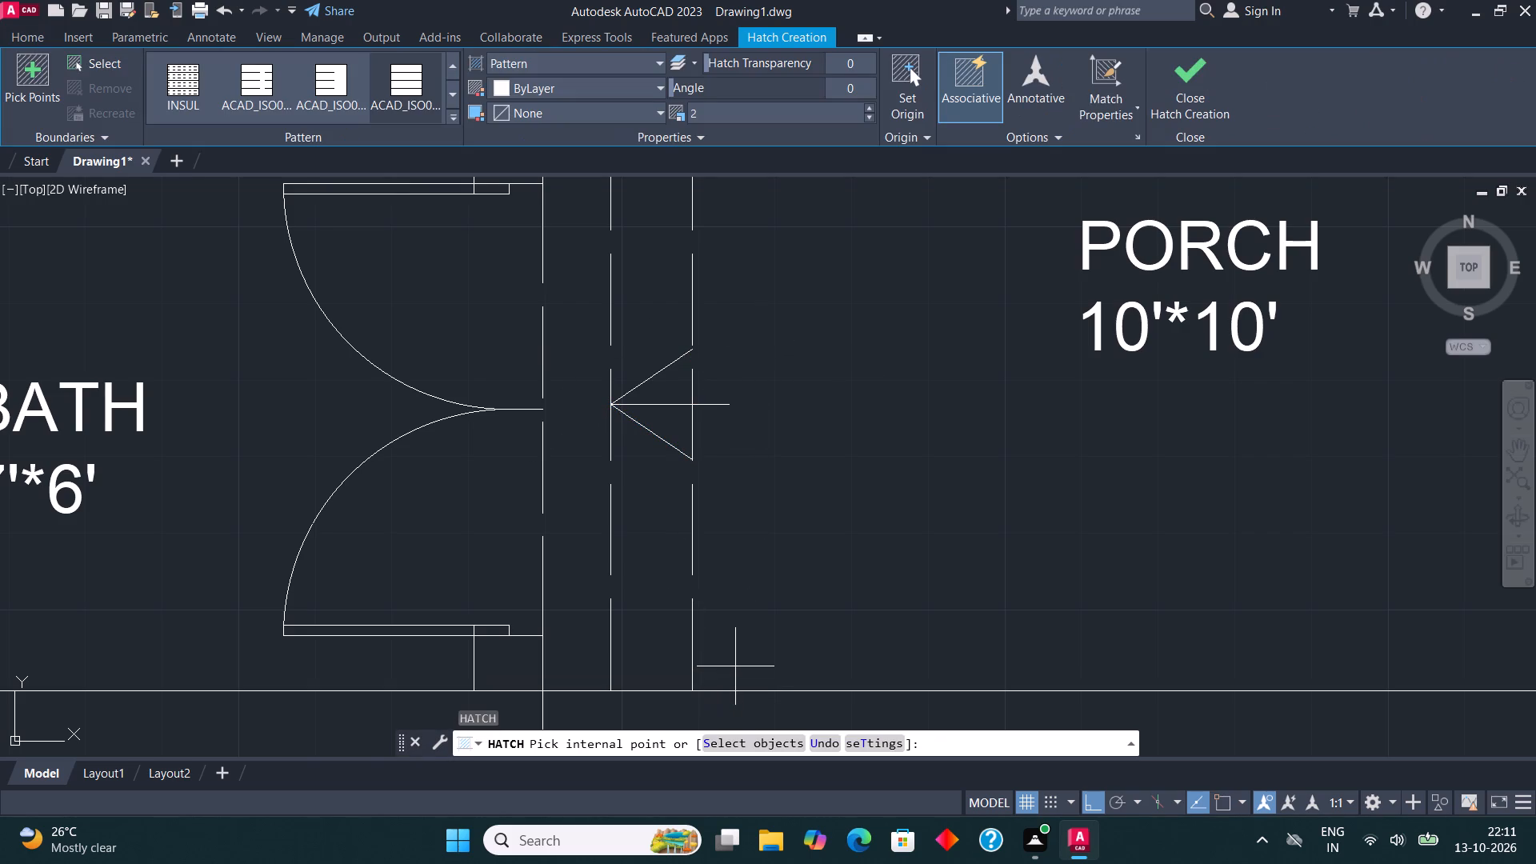
click(674, 398)
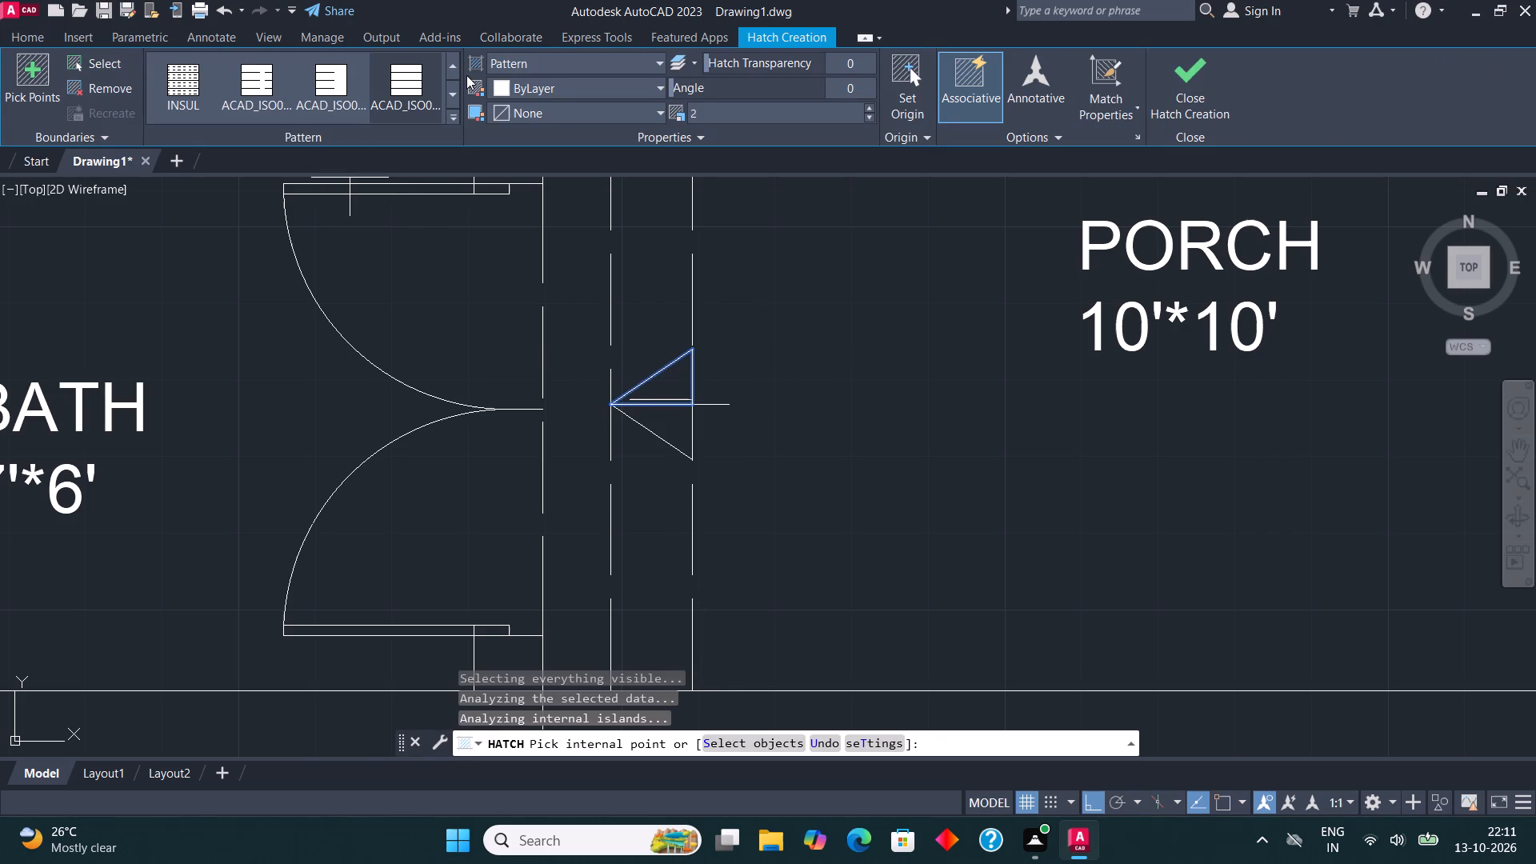
click(447, 54)
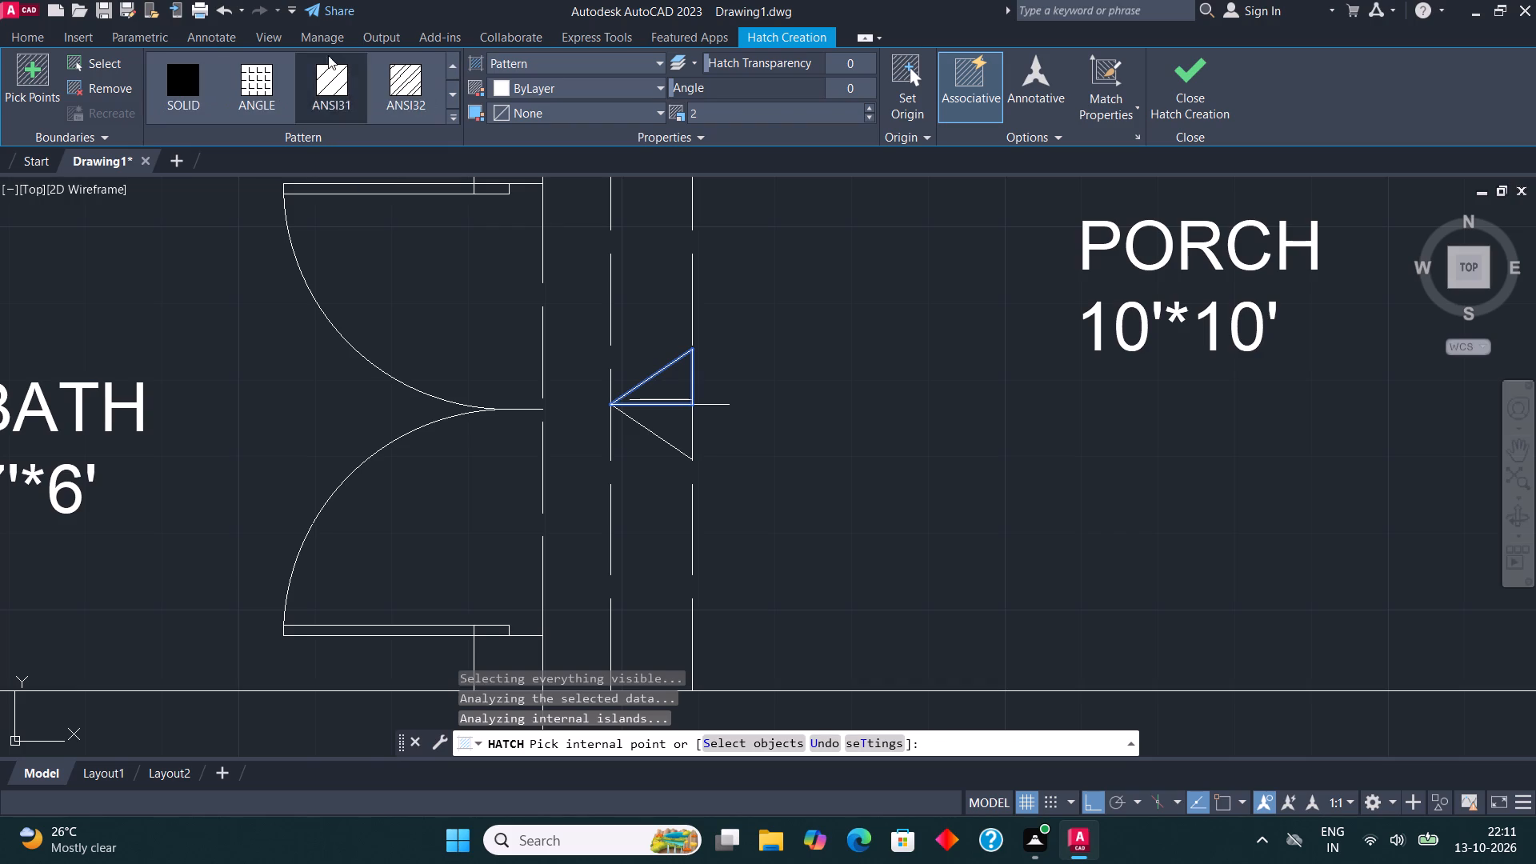
click(164, 70)
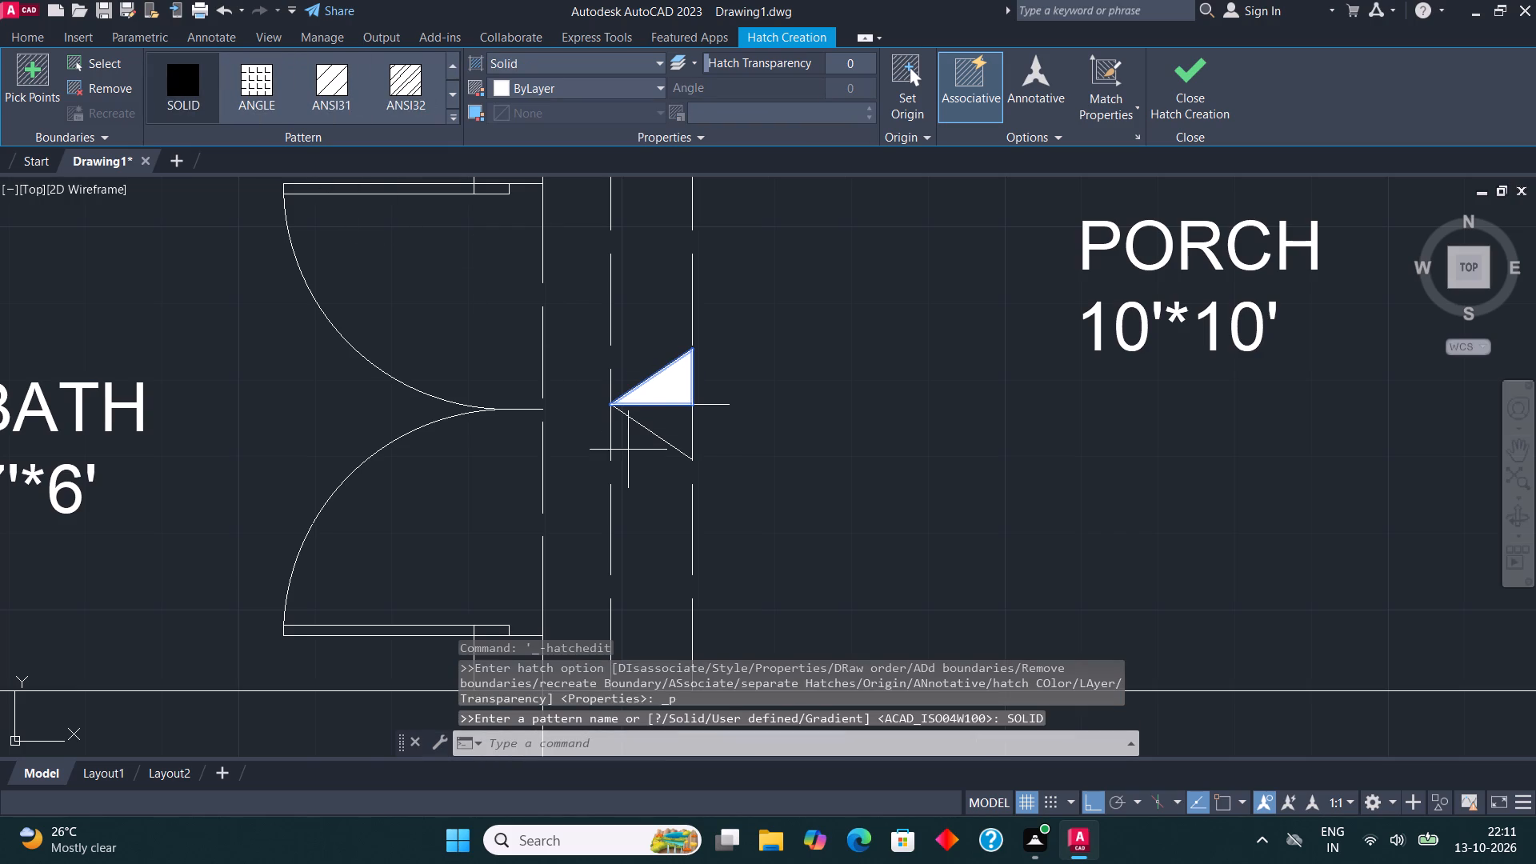
click(660, 422)
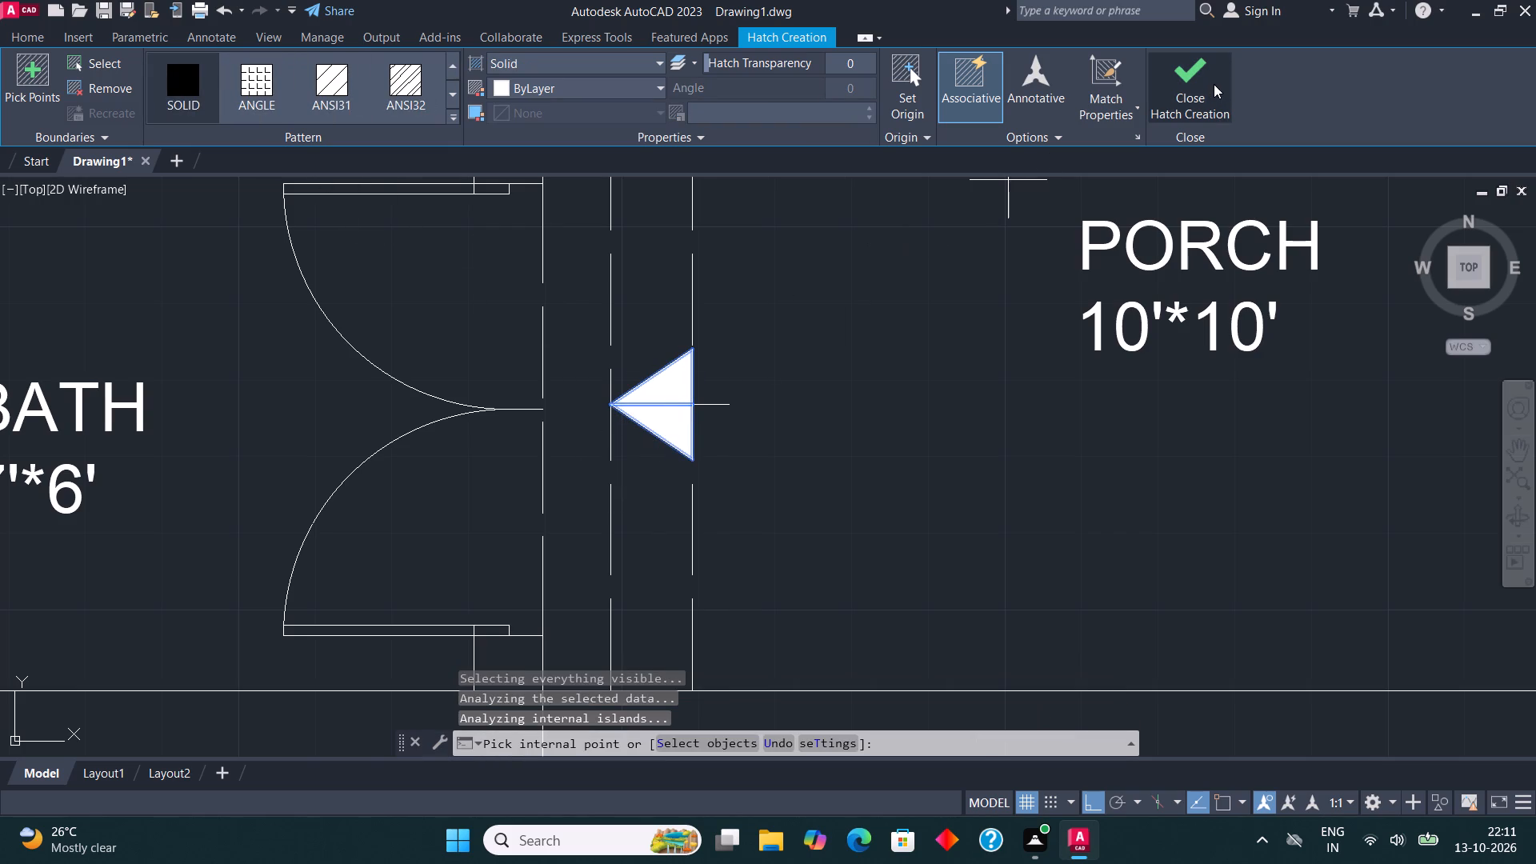
click(1190, 76)
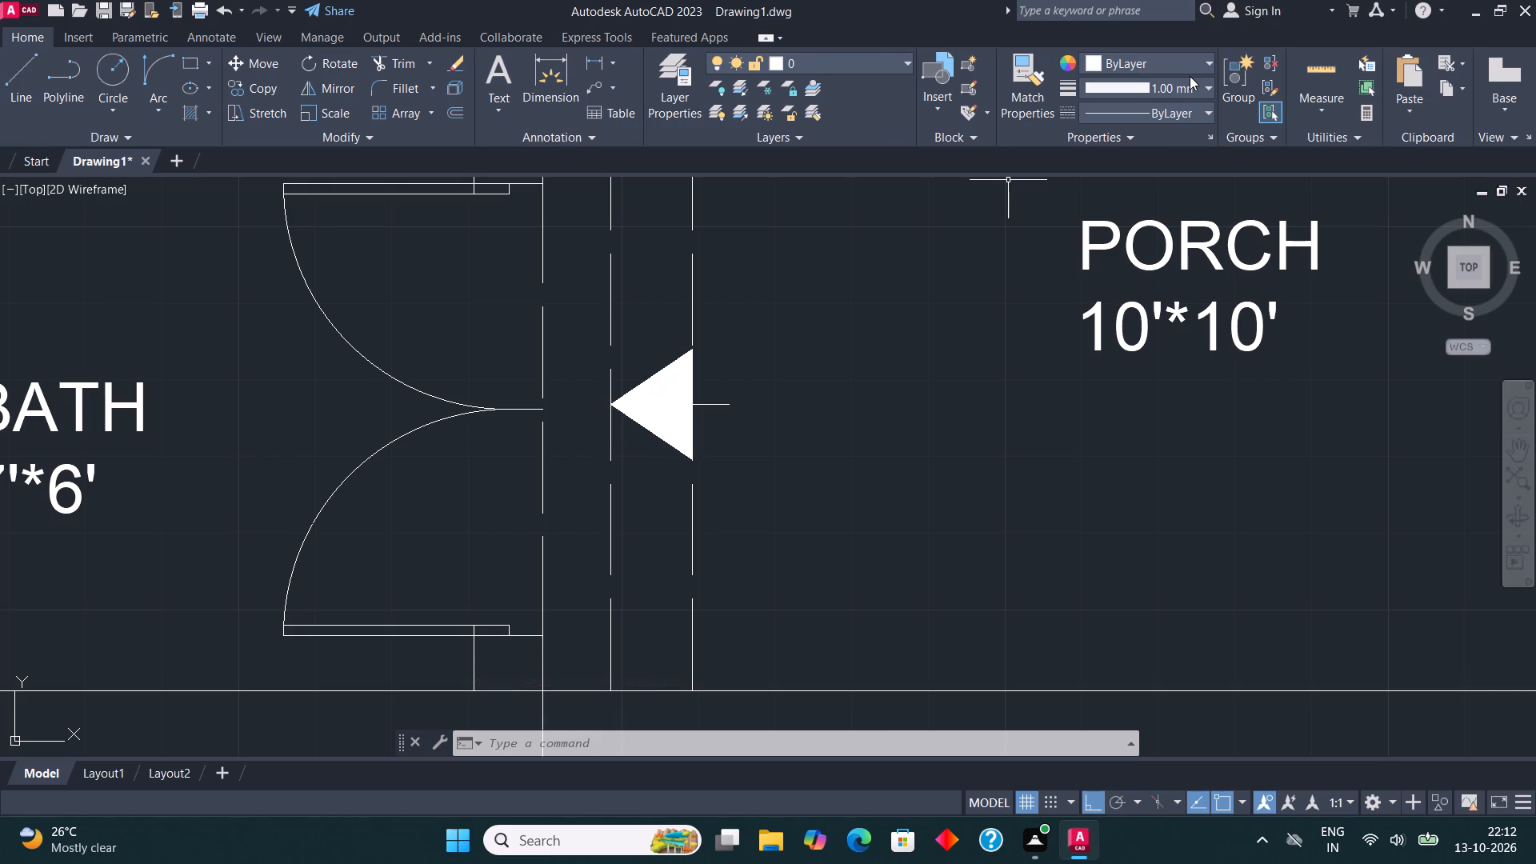
Reword the BATH 7'*6' label beside the entrance double door to ENTREES, LOBBY and 8'*6' on three lines.
scroll(1158, 119, down, 3)
scroll(574, 572, down, 5)
scroll(593, 527, up, 2)
middle_drag(593, 527, 676, 524)
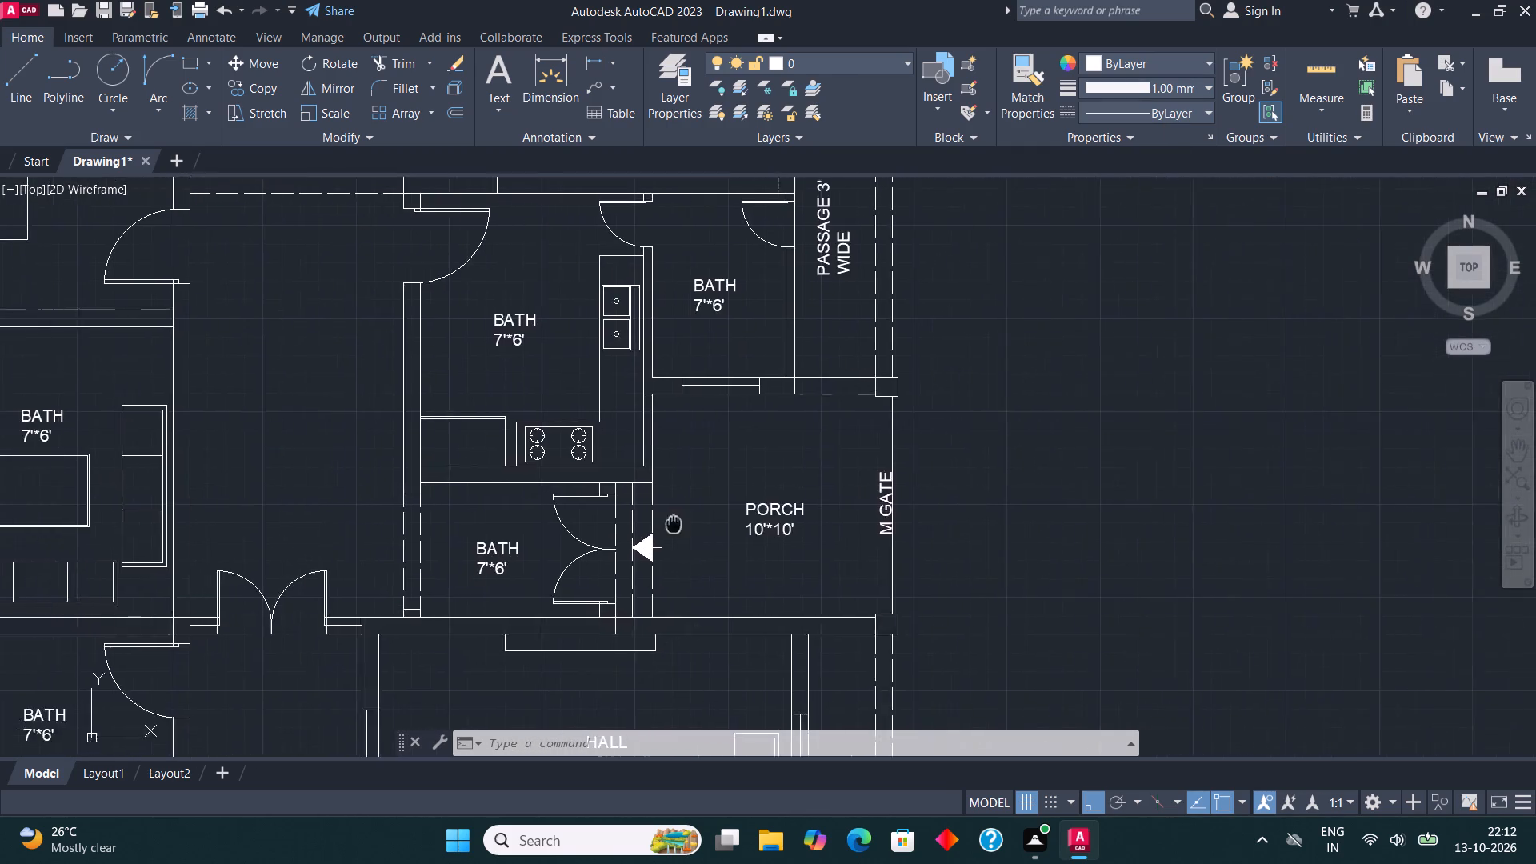
middle_drag(676, 524, 908, 470)
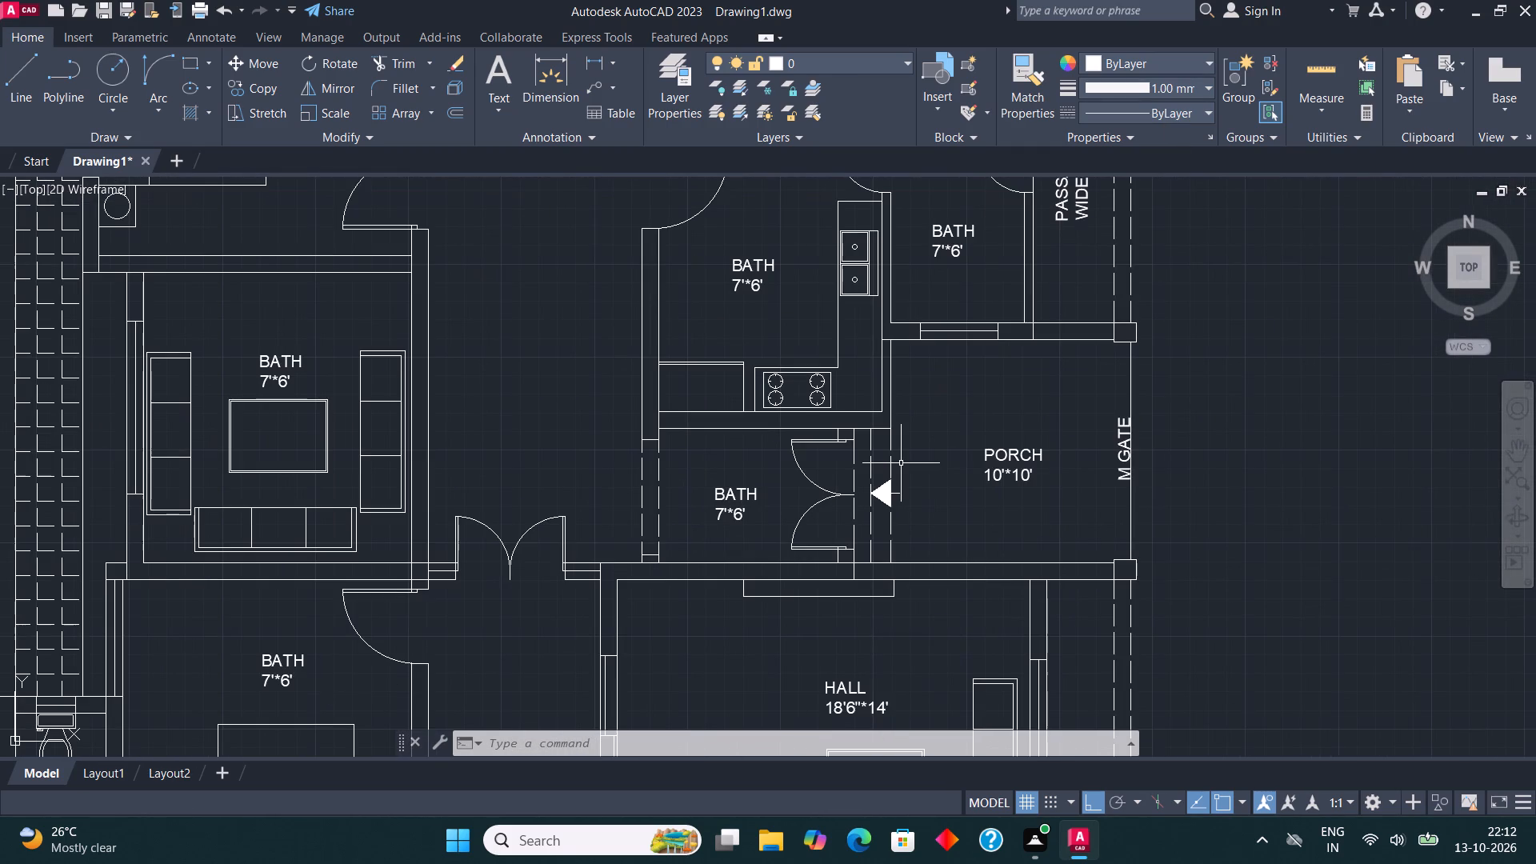
middle_drag(739, 543, 657, 516)
scroll(657, 509, up, 1)
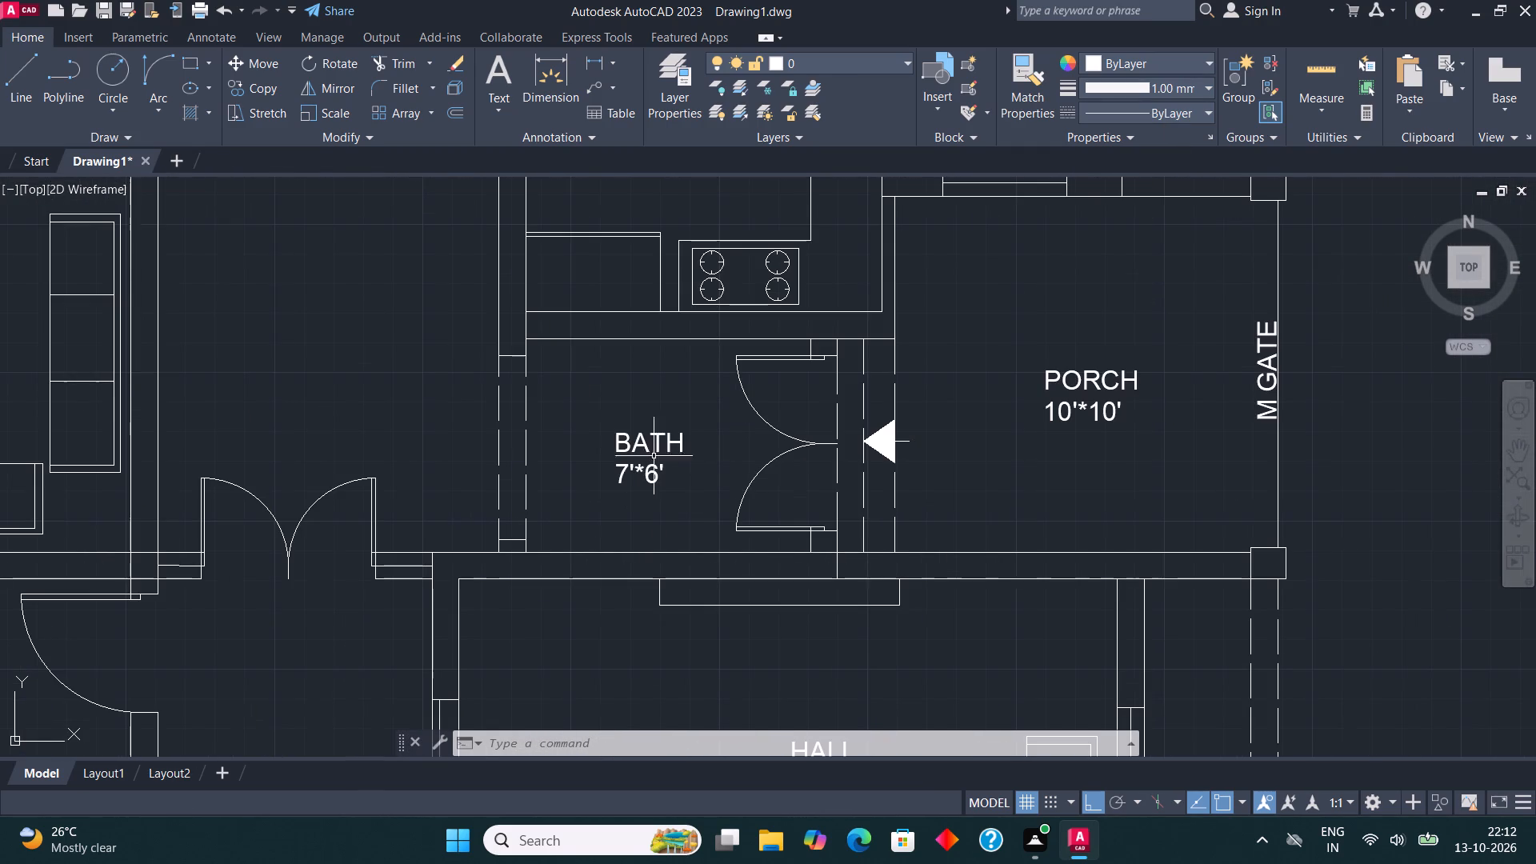
click(642, 436)
right_click(642, 436)
click(718, 321)
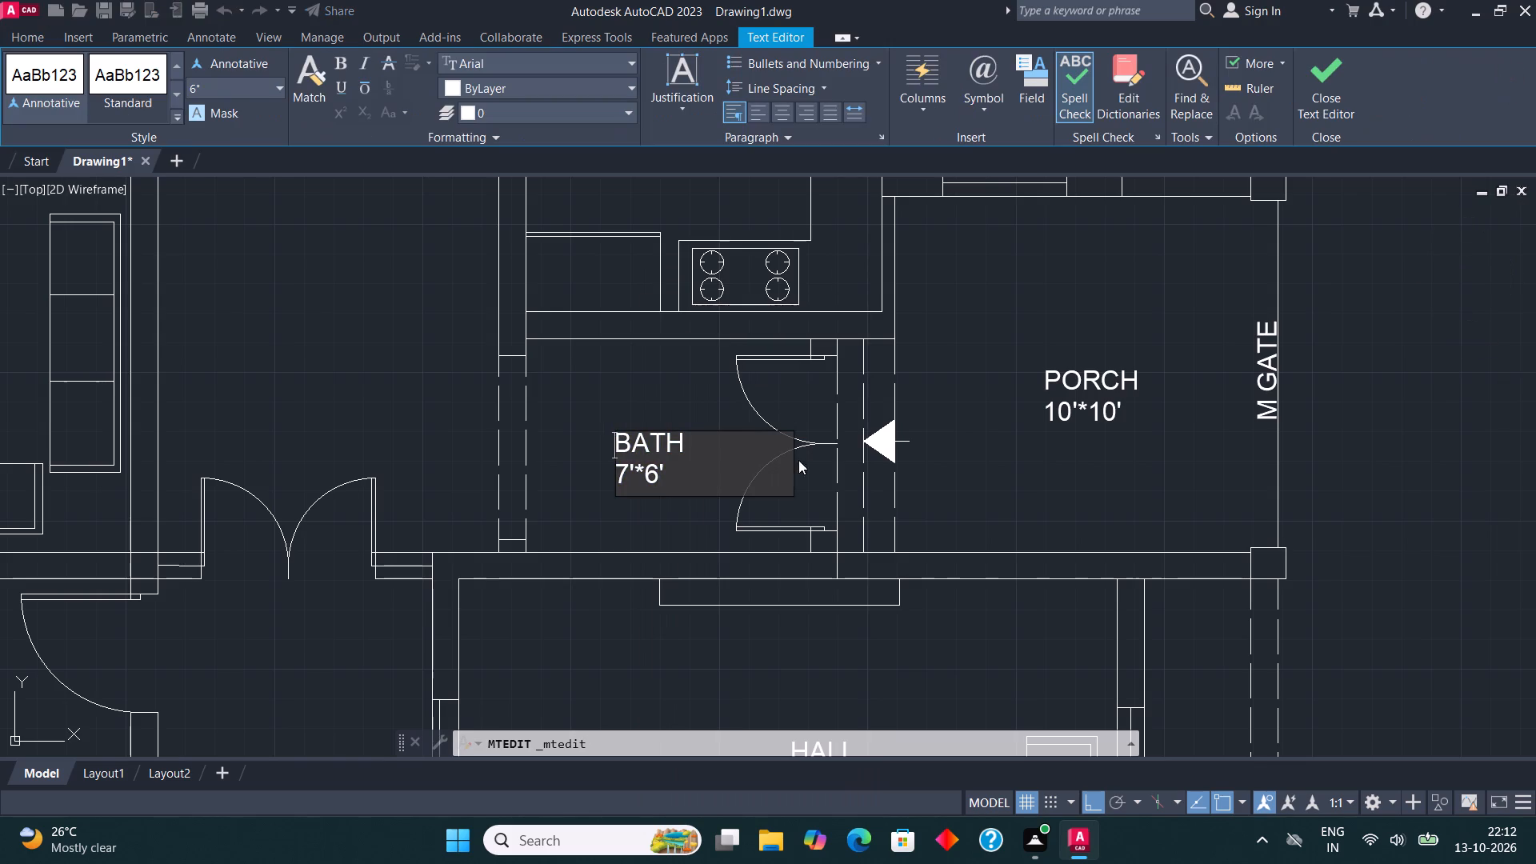
click(710, 491)
key(BackSpace)
key(BackSpace)
key(BackSpace)
key(BackSpace)
key(BackSpace)
key(BackSpace)
key(BackSpace)
key(BackSpace)
key(BackSpace)
key(BackSpace)
key(BackSpace)
key(BackSpace)
key(BackSpace)
key(BackSpace)
key(BackSpace)
key(BackSpace)
key(BackSpace)
key(BackSpace)
key(BackSpace)
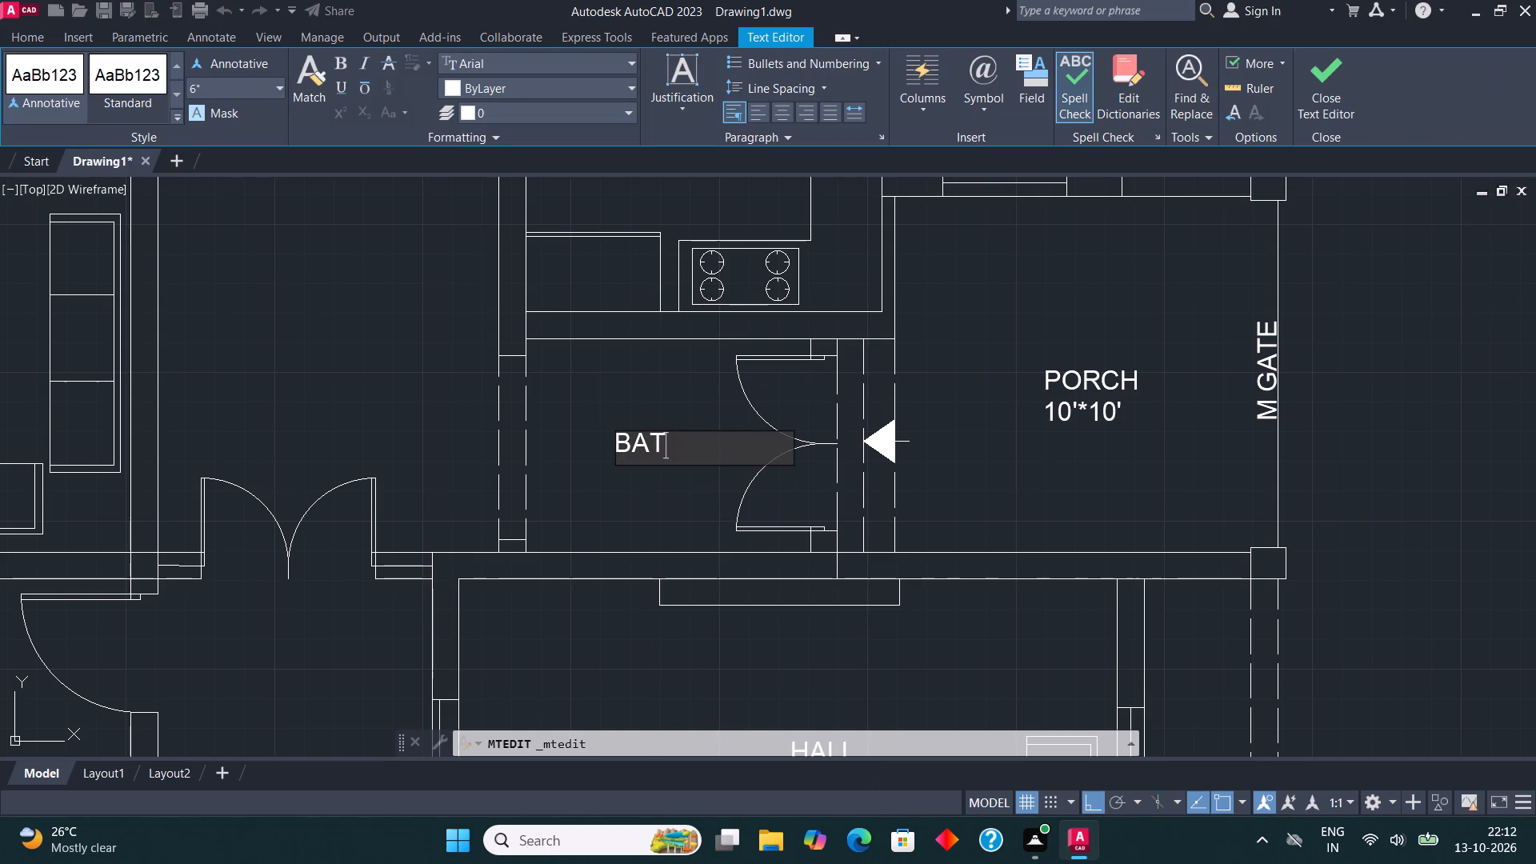
text(ENTR)
text(EES)
key(space)
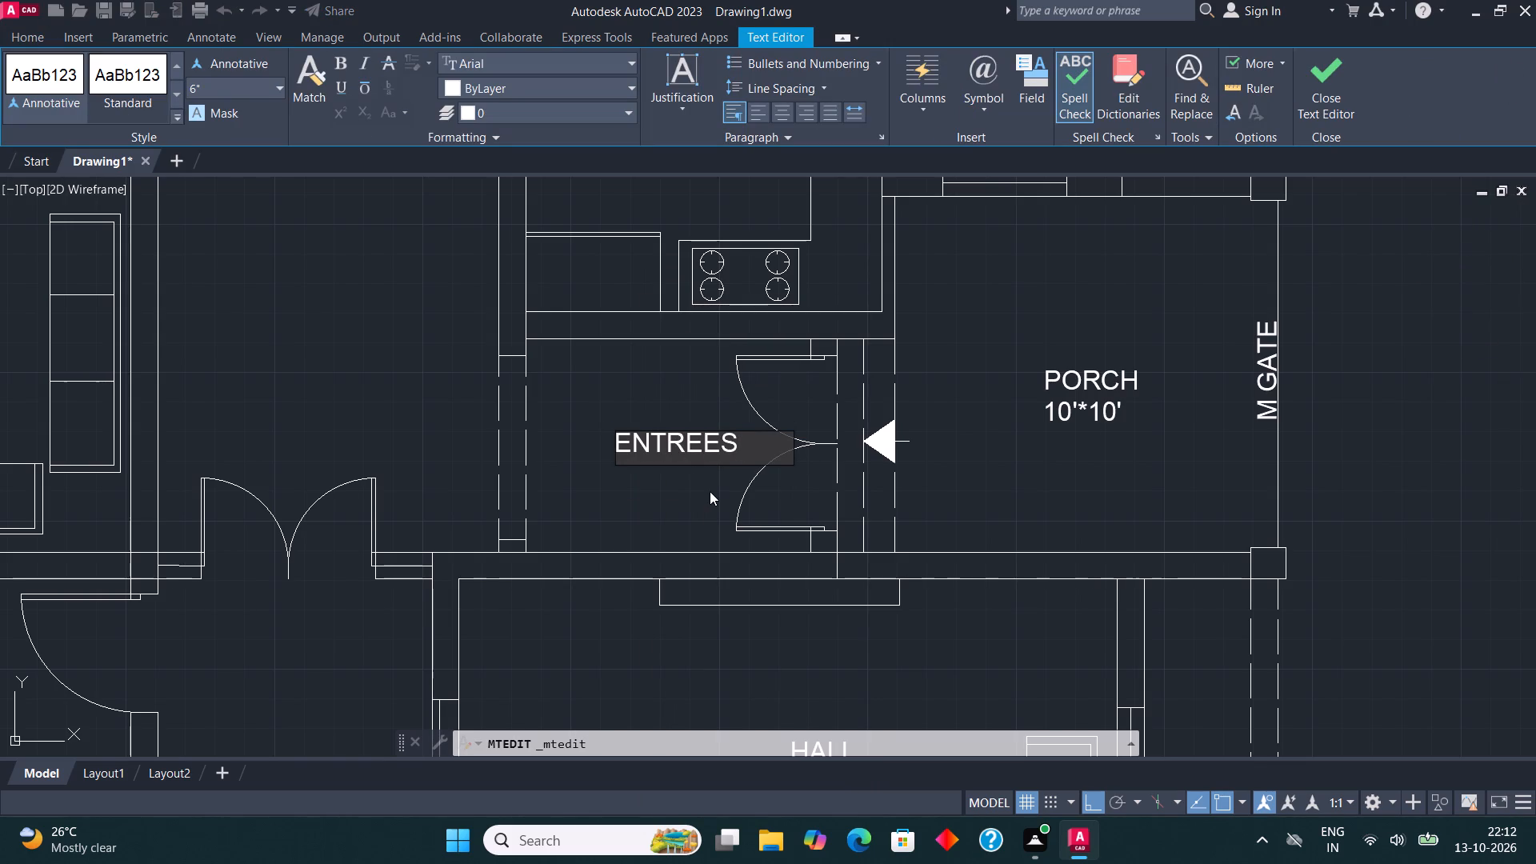
key(l)
key(BackSpace)
key(Return)
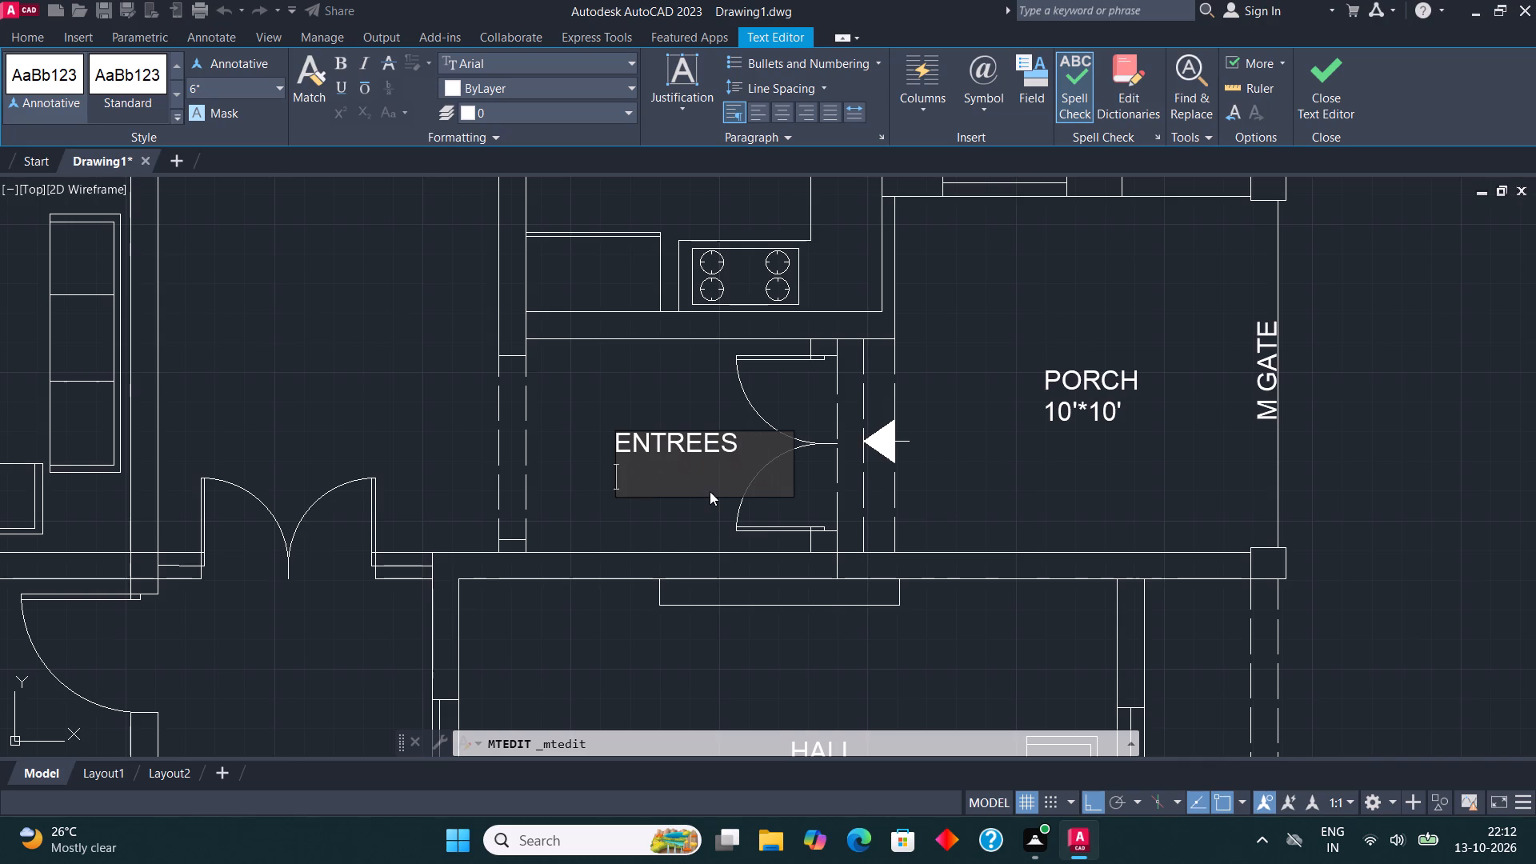
text(LOBBY)
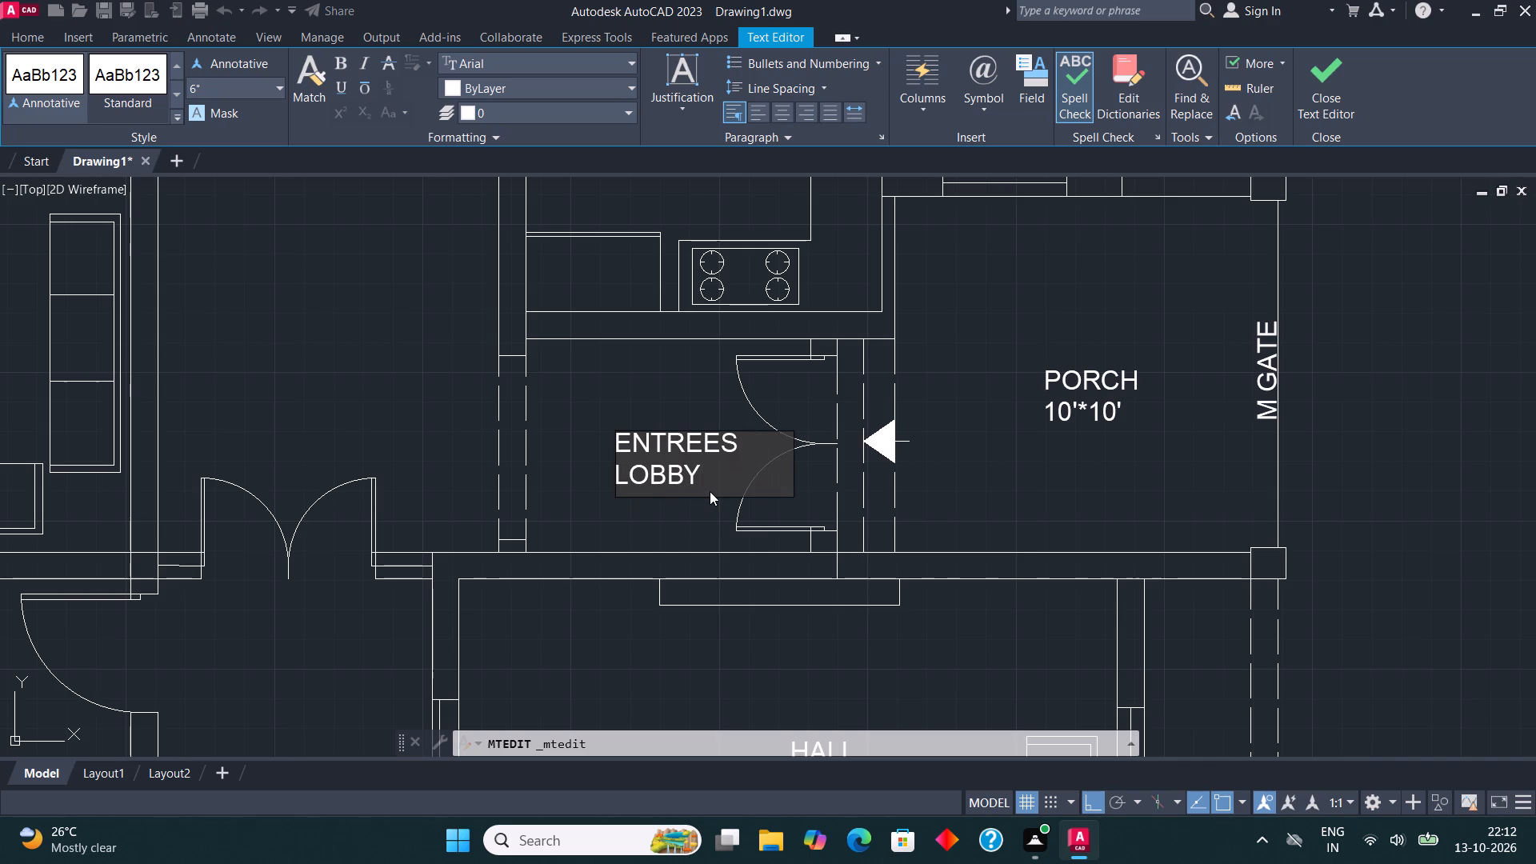
key(Return)
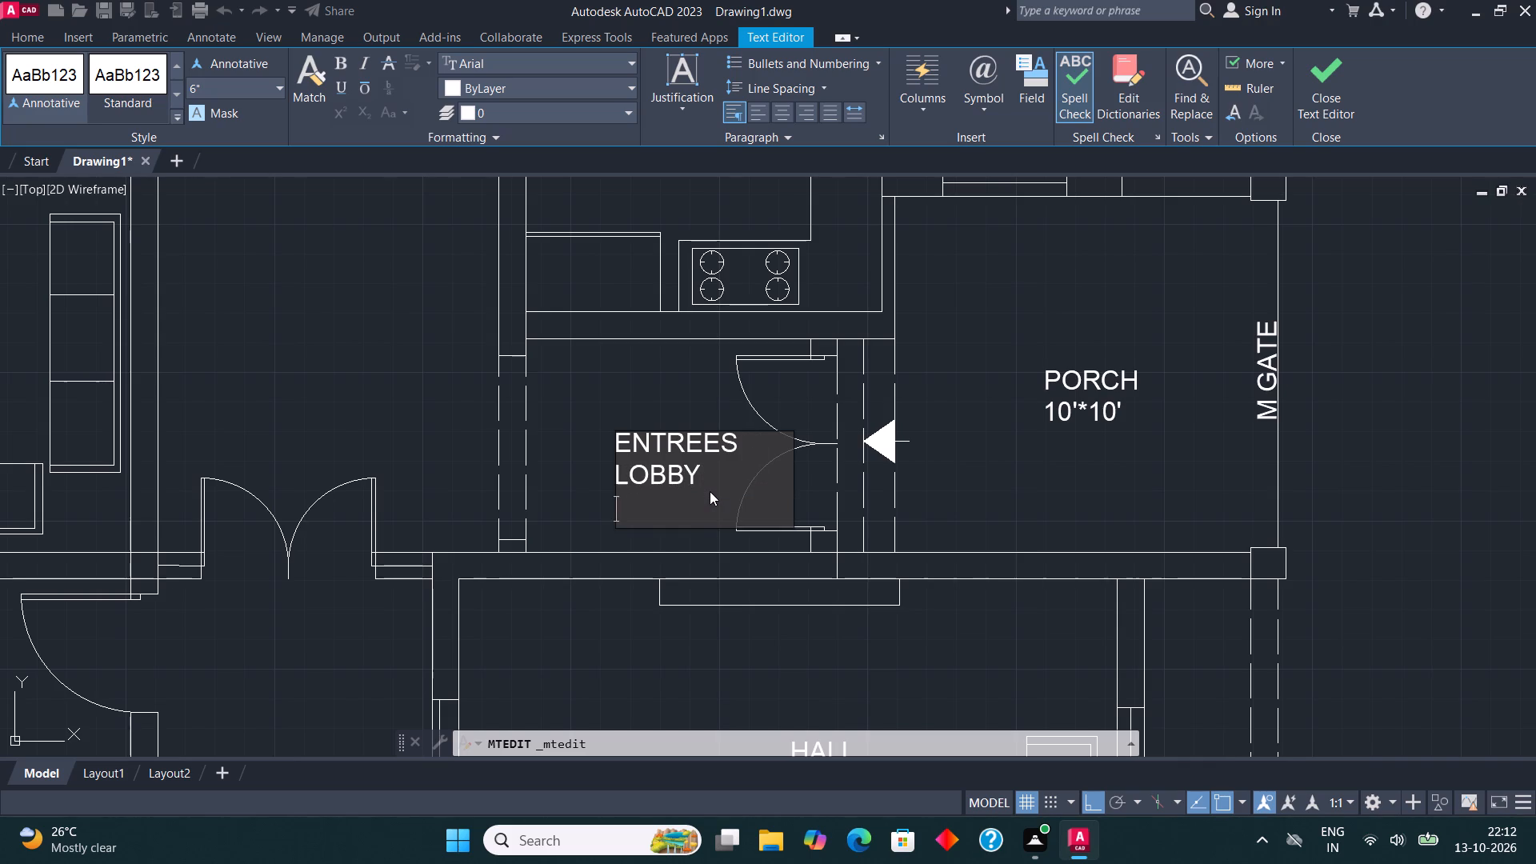
text(8'*)
key(8)
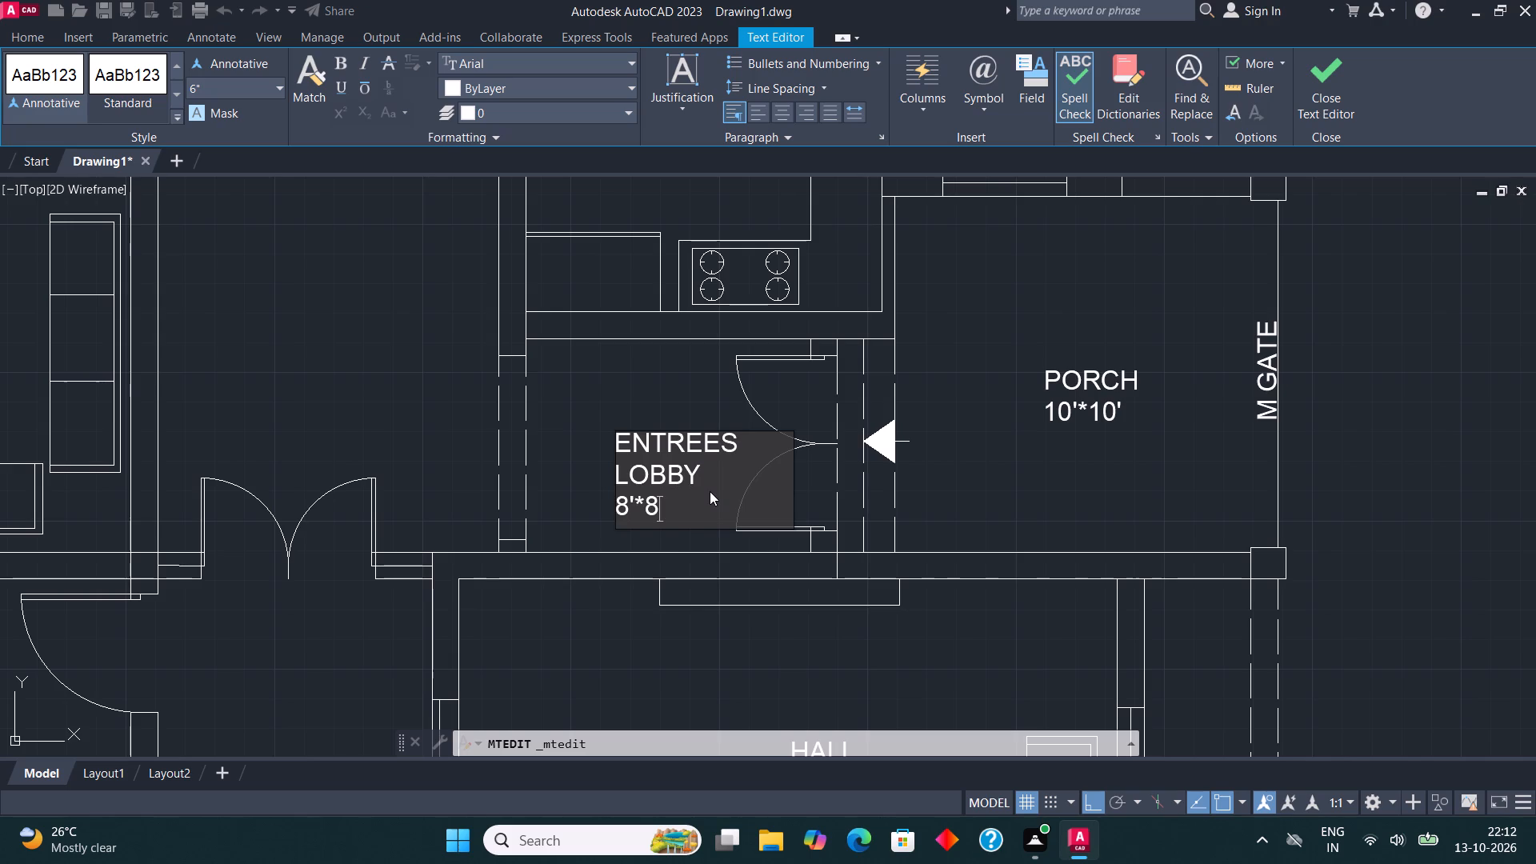
key(BackSpace)
text(6')
click(1328, 82)
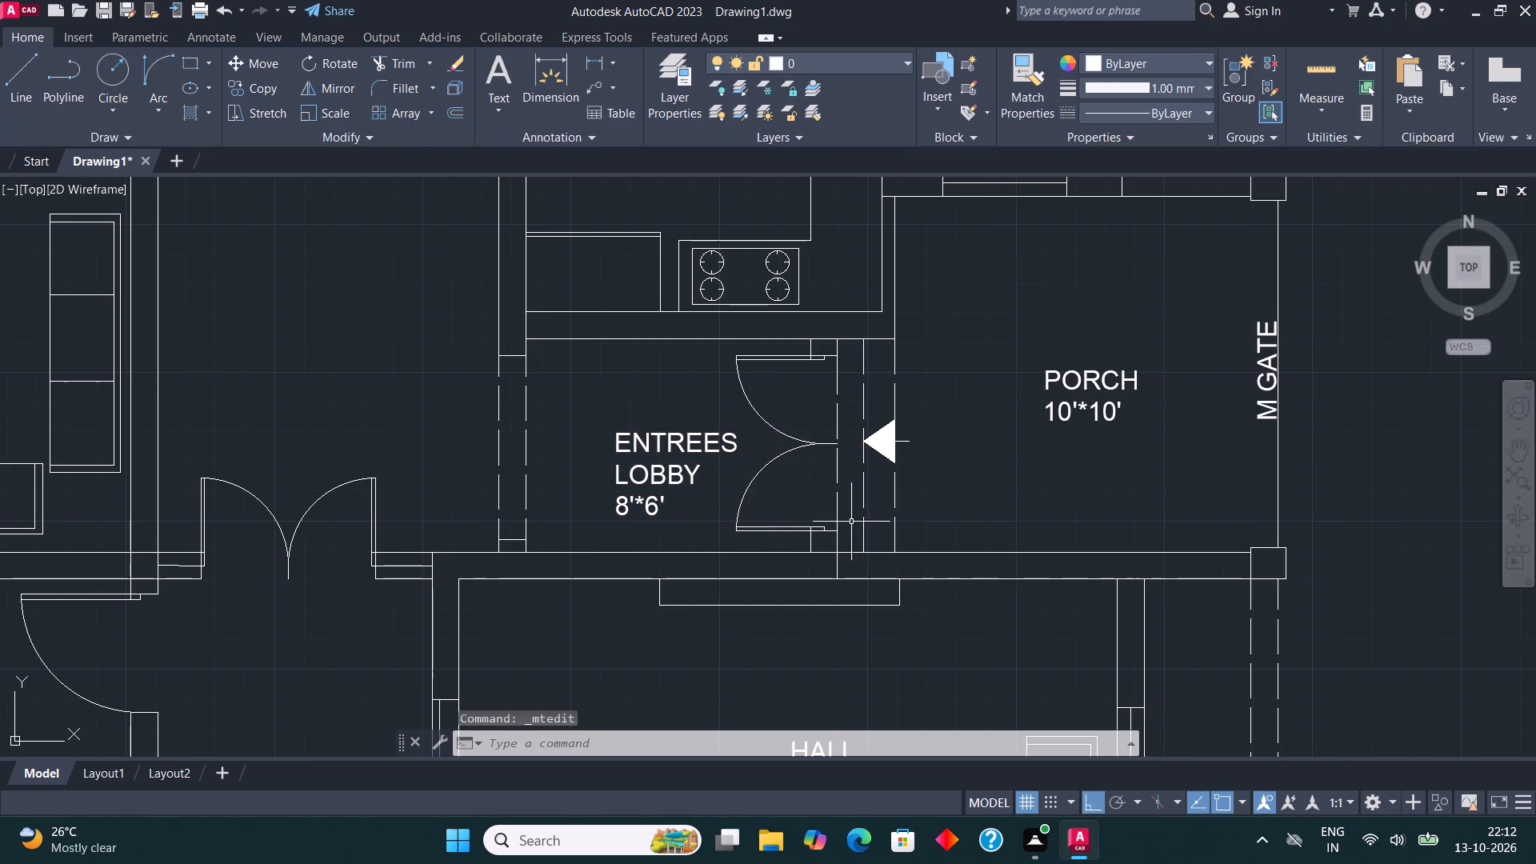
Reword the BATH 7'*6' label in the room with the stove and double sink to KITCHEN and 10'*12'3" on two lines.
scroll(823, 533, down, 2)
middle_drag(783, 354, 758, 469)
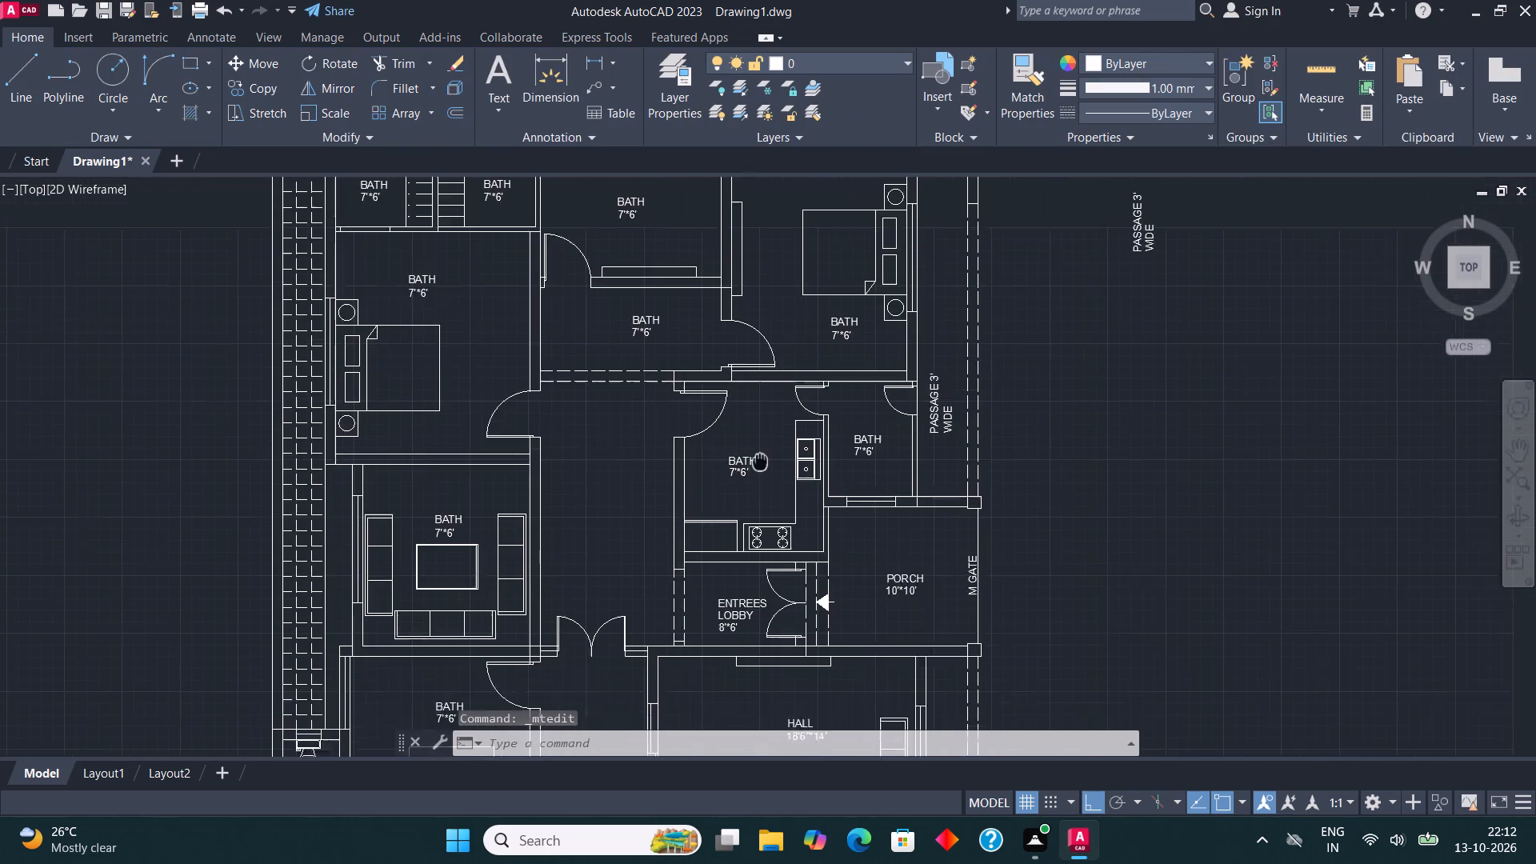
middle_drag(758, 469, 755, 494)
scroll(746, 481, up, 2)
click(694, 525)
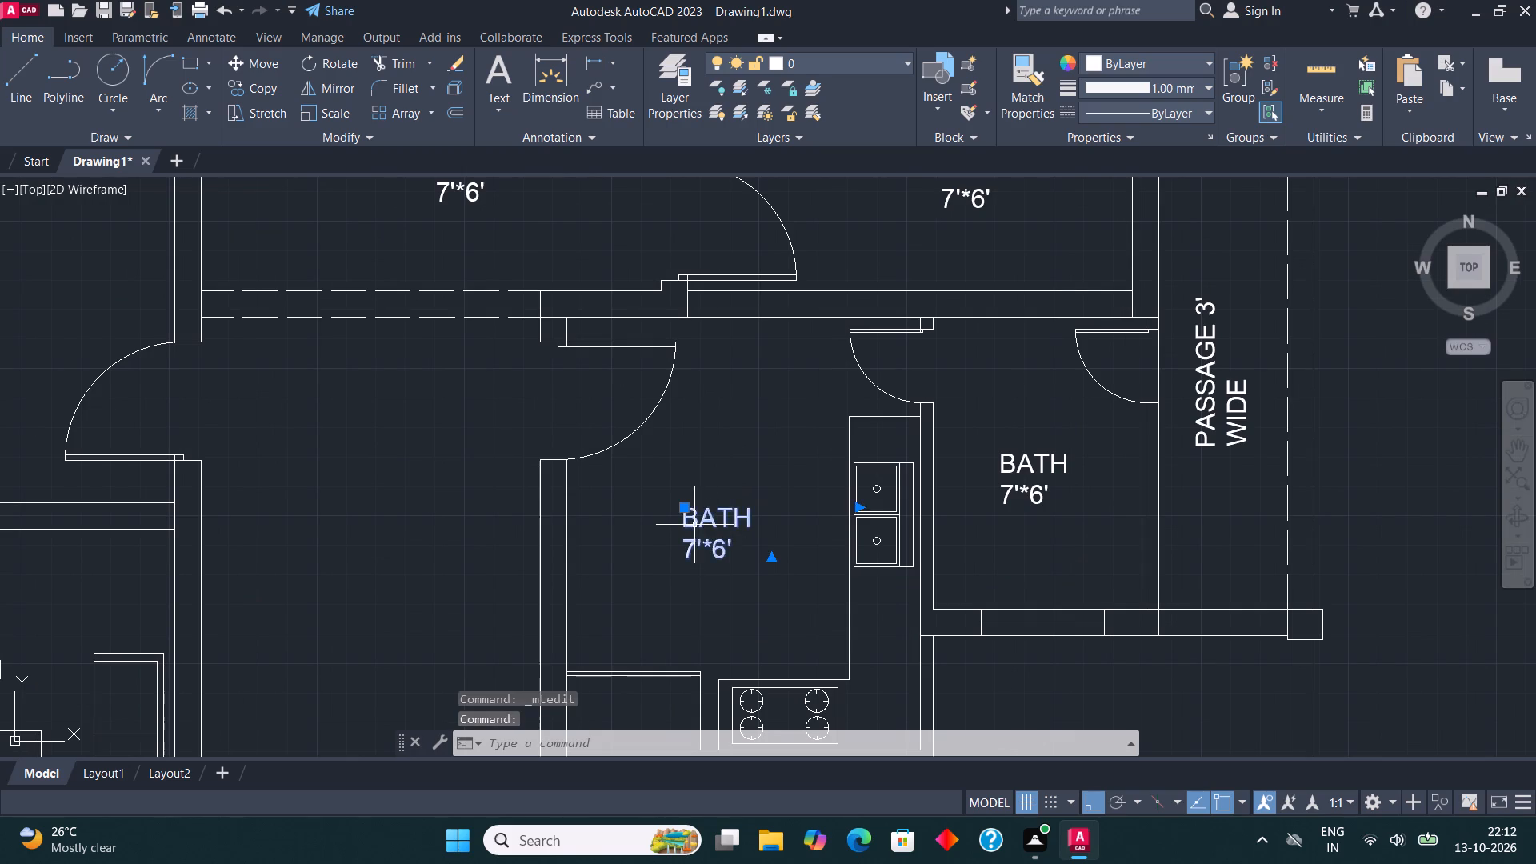
right_click(693, 525)
click(774, 311)
click(748, 548)
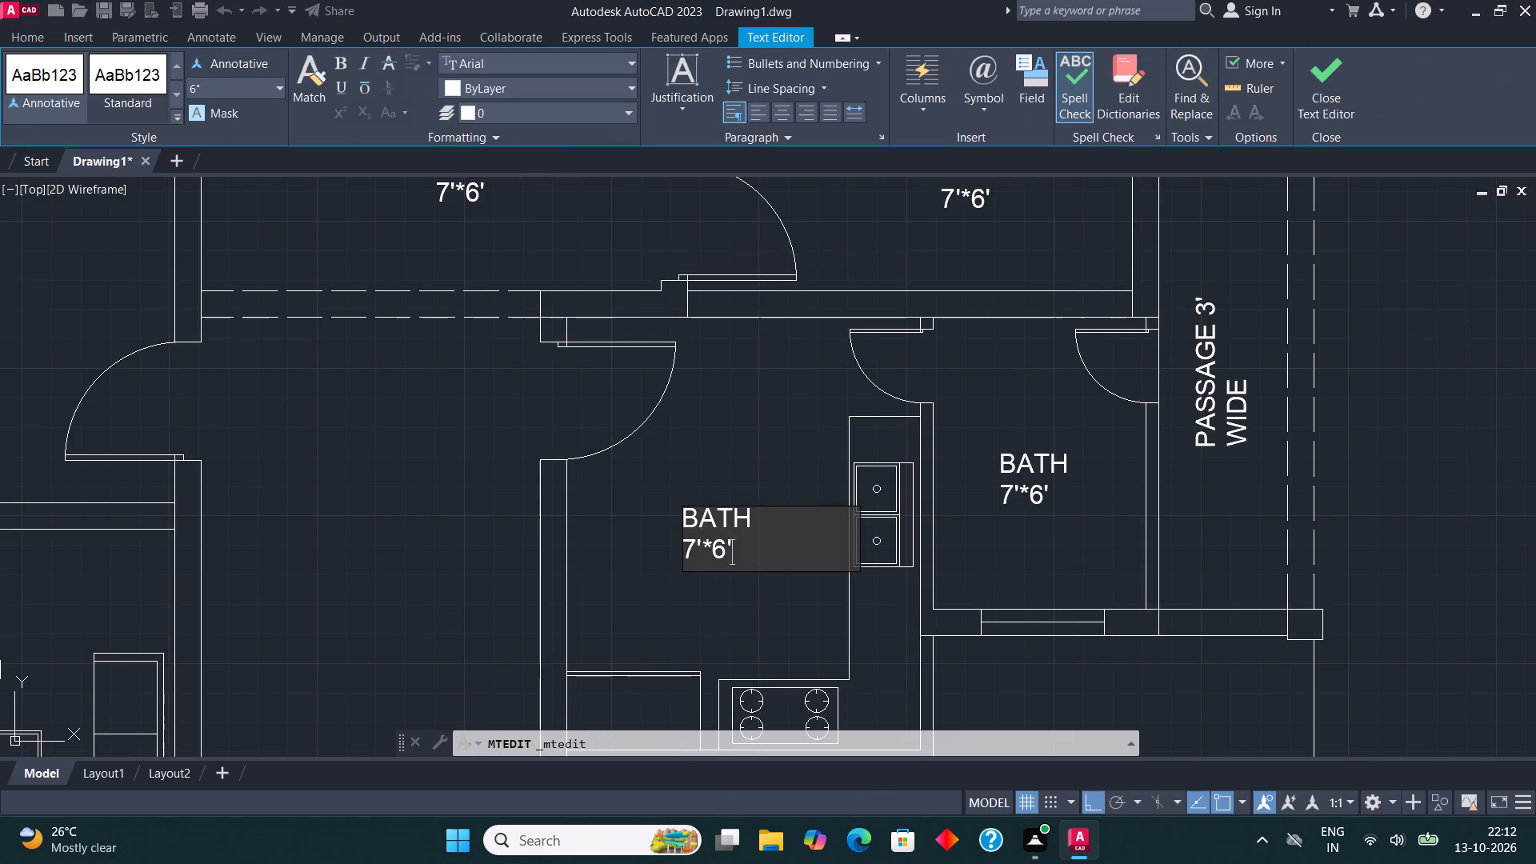
key(BackSpace)
key(BackSpace)
key(BackSpace)
key(BackSpace)
key(BackSpace)
key(BackSpace)
key(BackSpace)
key(BackSpace)
key(BackSpace)
key(BackSpace)
key(BackSpace)
key(BackSpace)
key(BackSpace)
key(BackSpace)
key(BackSpace)
key(BackSpace)
key(BackSpace)
key(BackSpace)
key(BackSpace)
key(BackSpace)
text(KITCHNE)
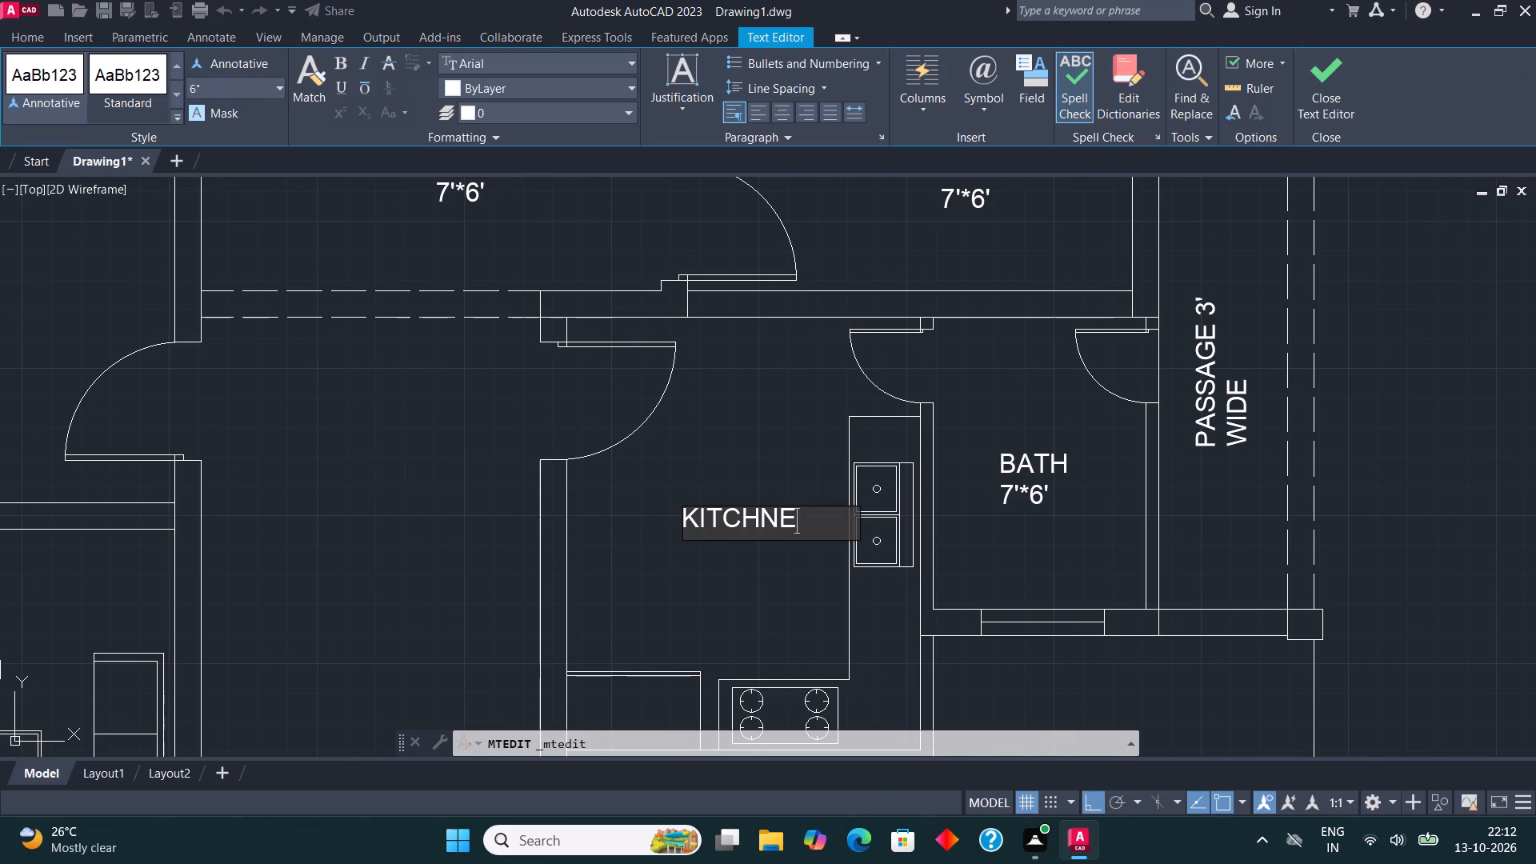
key(BackSpace)
key(BackSpace)
text(EN)
key(Return)
text(10')
text(*12')
text(3")
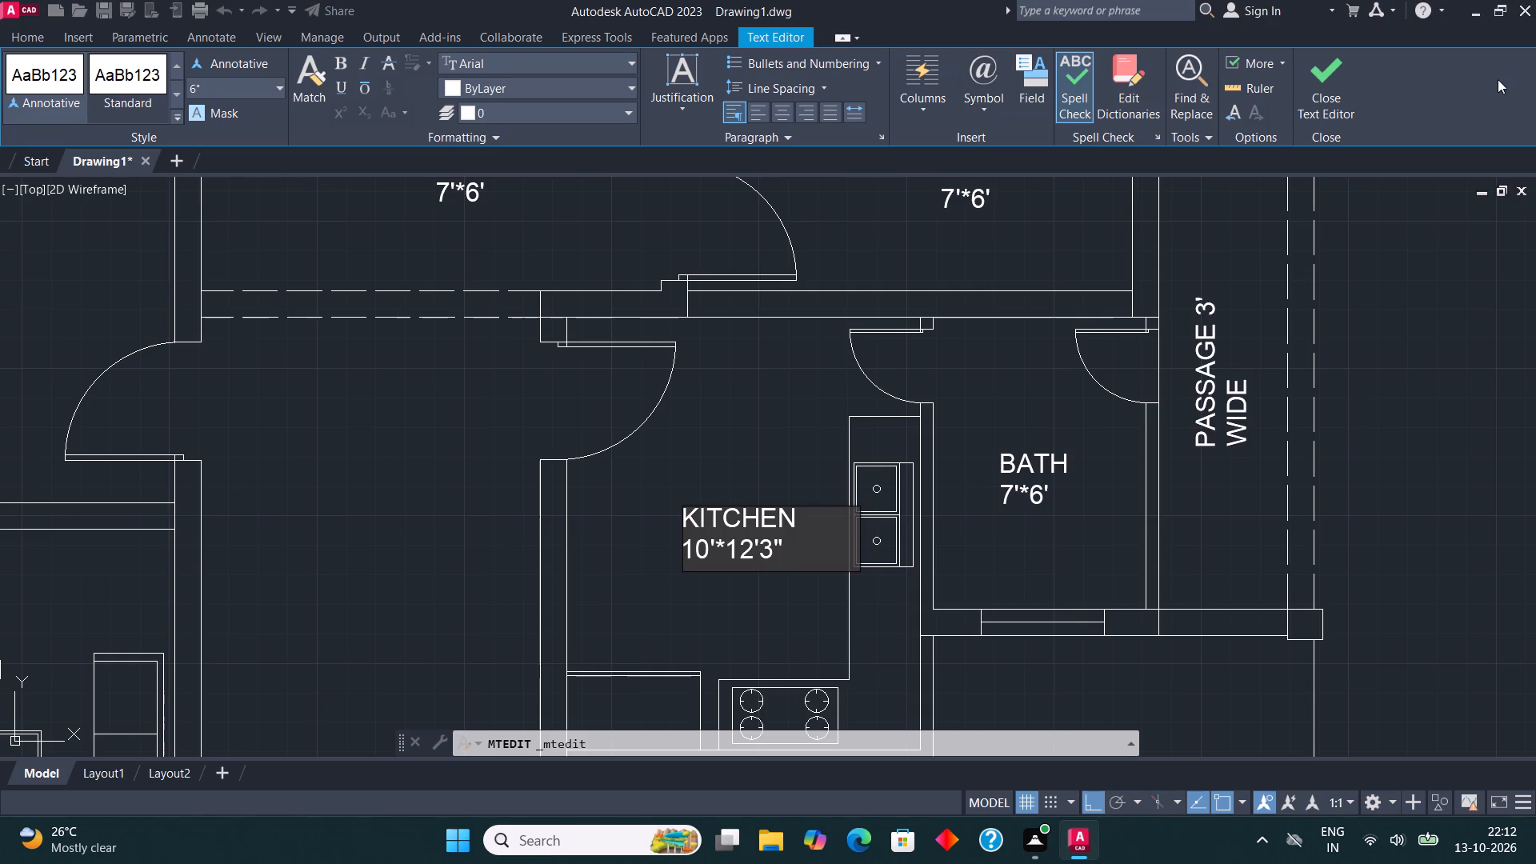
click(1332, 73)
Reword the BATH 7'*6' label in the small room between KITCHEN and the passage to DIRTY, KITCHEN and 6'*8'3" on three lines.
scroll(1065, 475, down, 1)
middle_drag(1024, 475, 1018, 475)
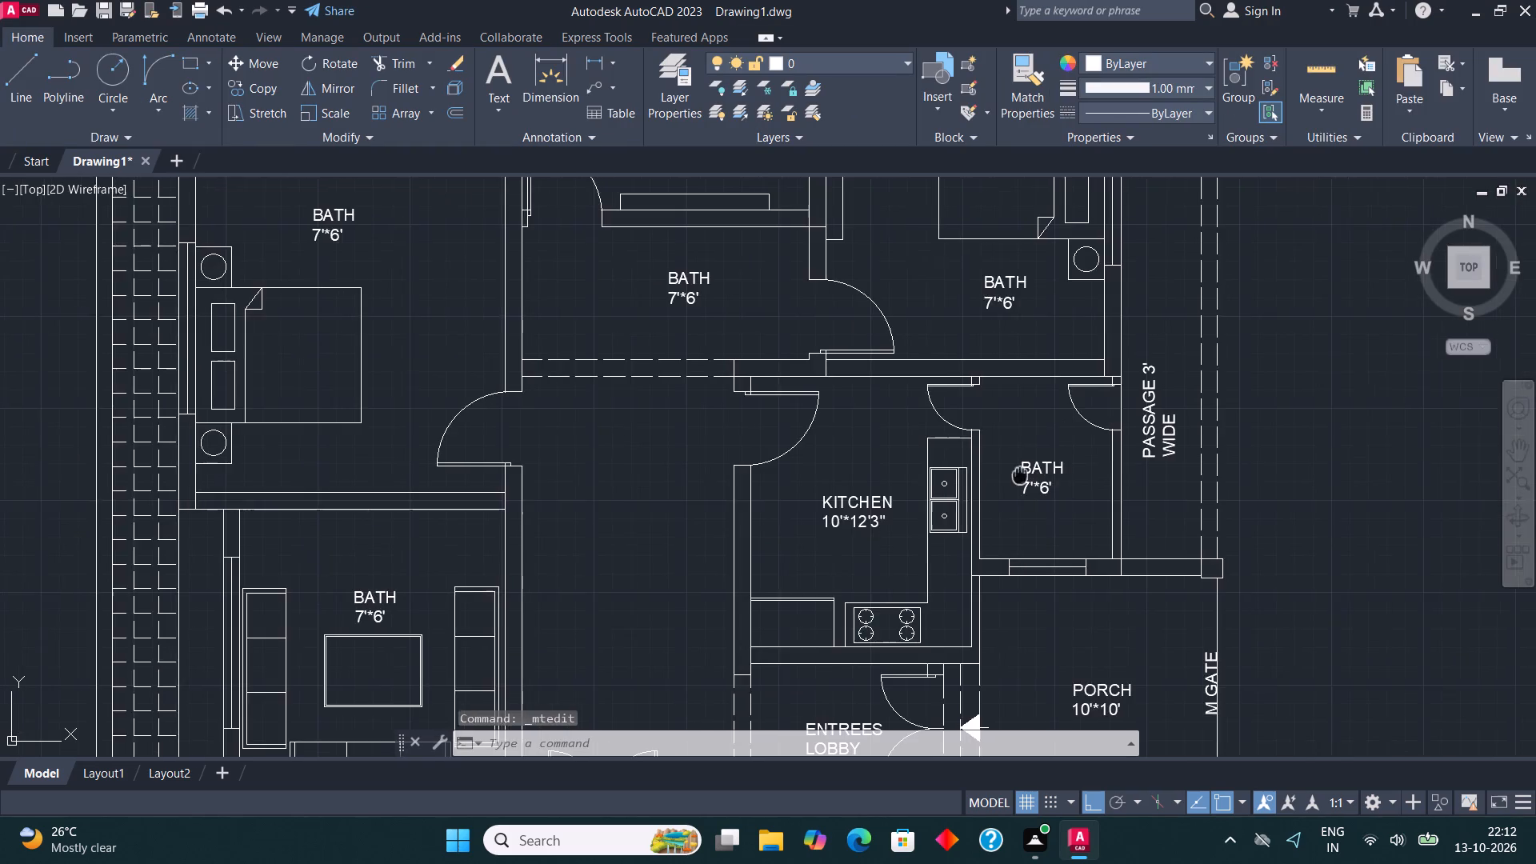
middle_drag(1018, 475, 704, 547)
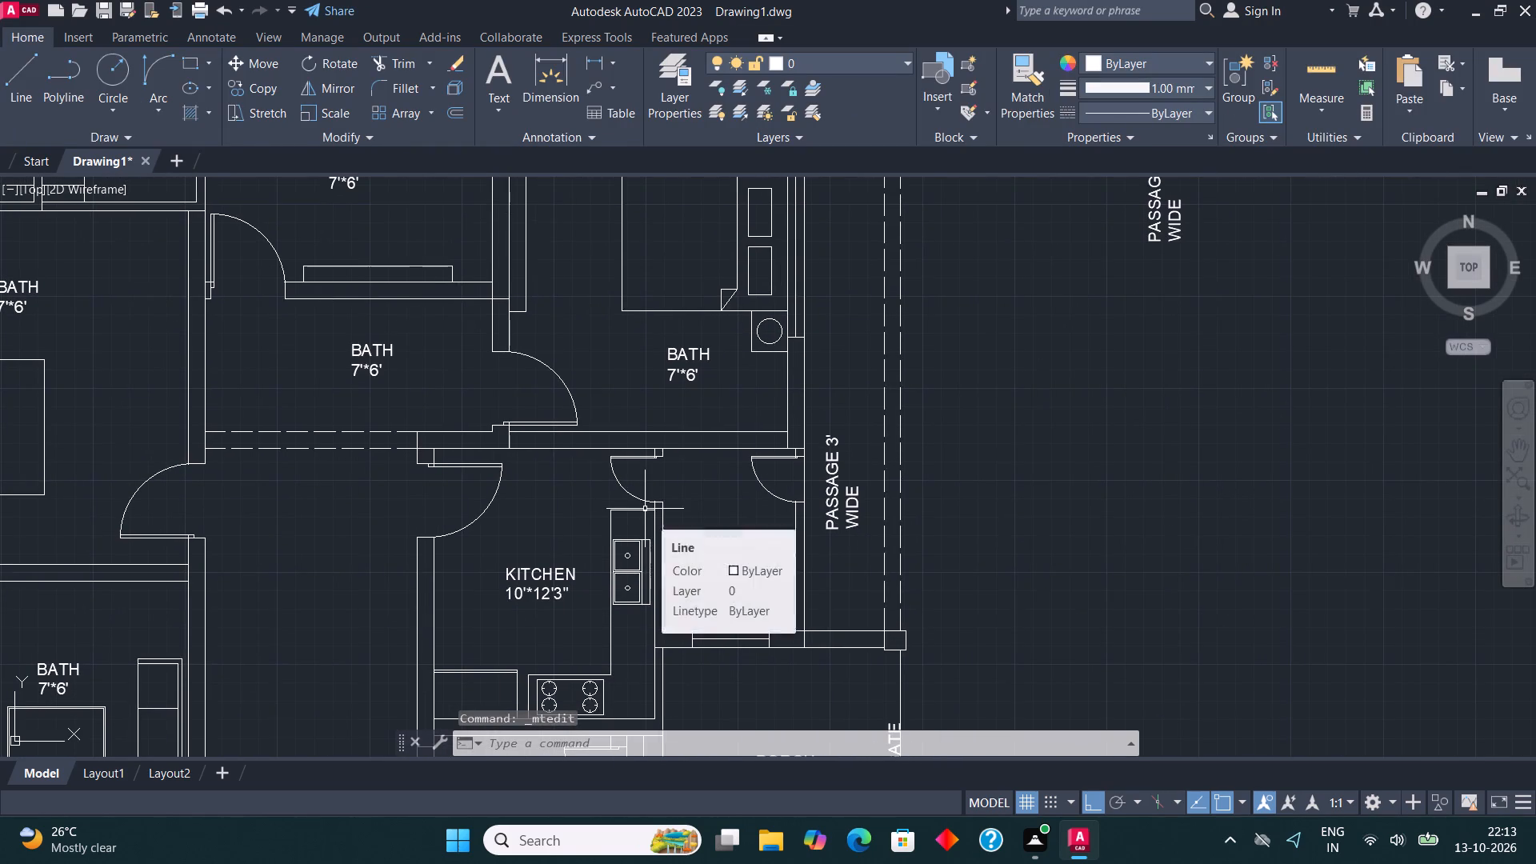
scroll(681, 555, up, 2)
click(738, 524)
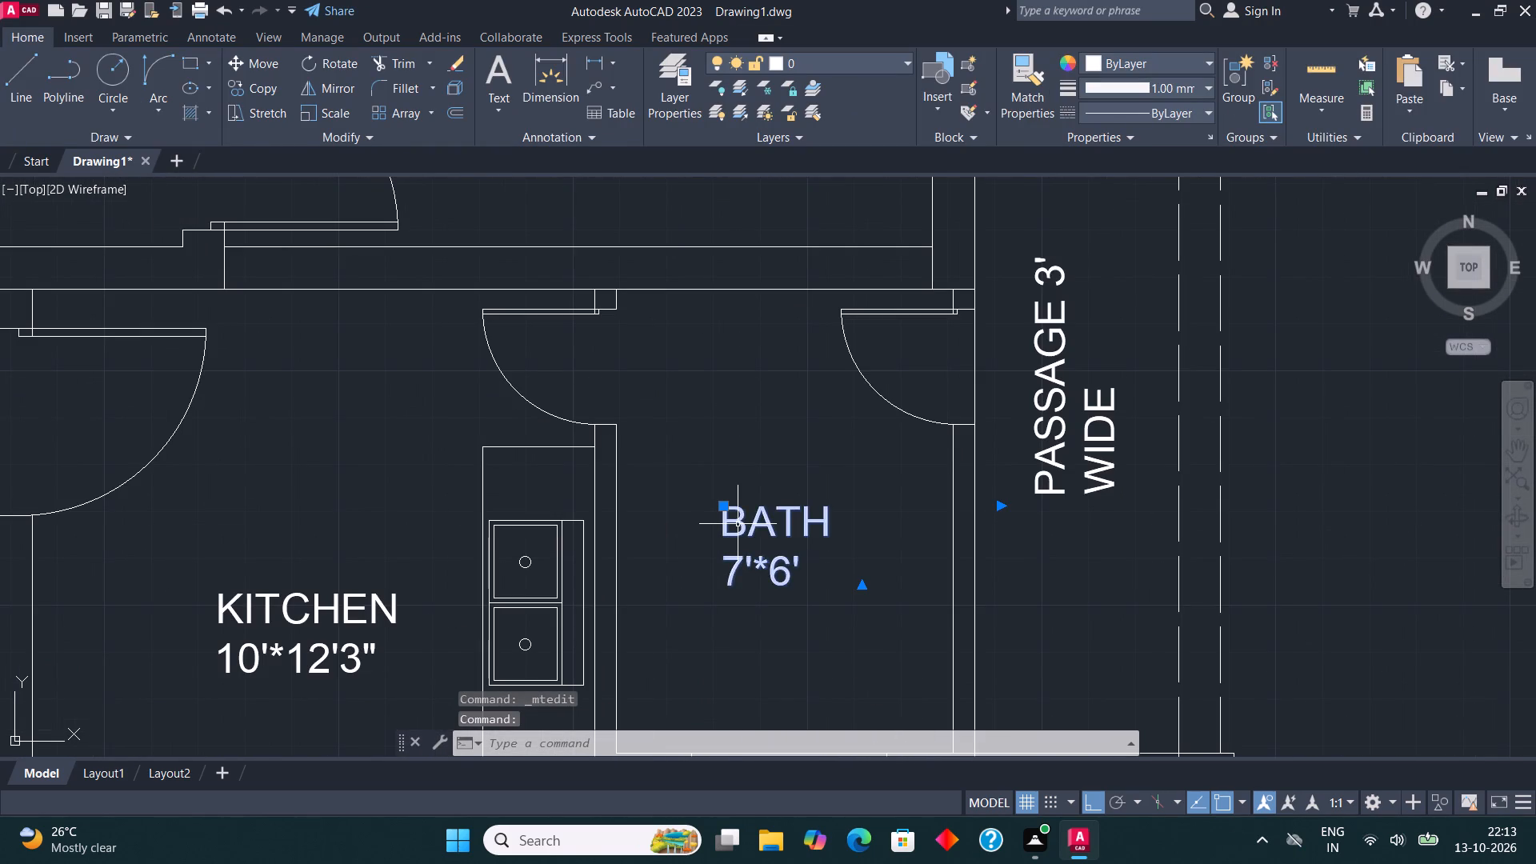
right_click(738, 524)
click(847, 314)
click(831, 576)
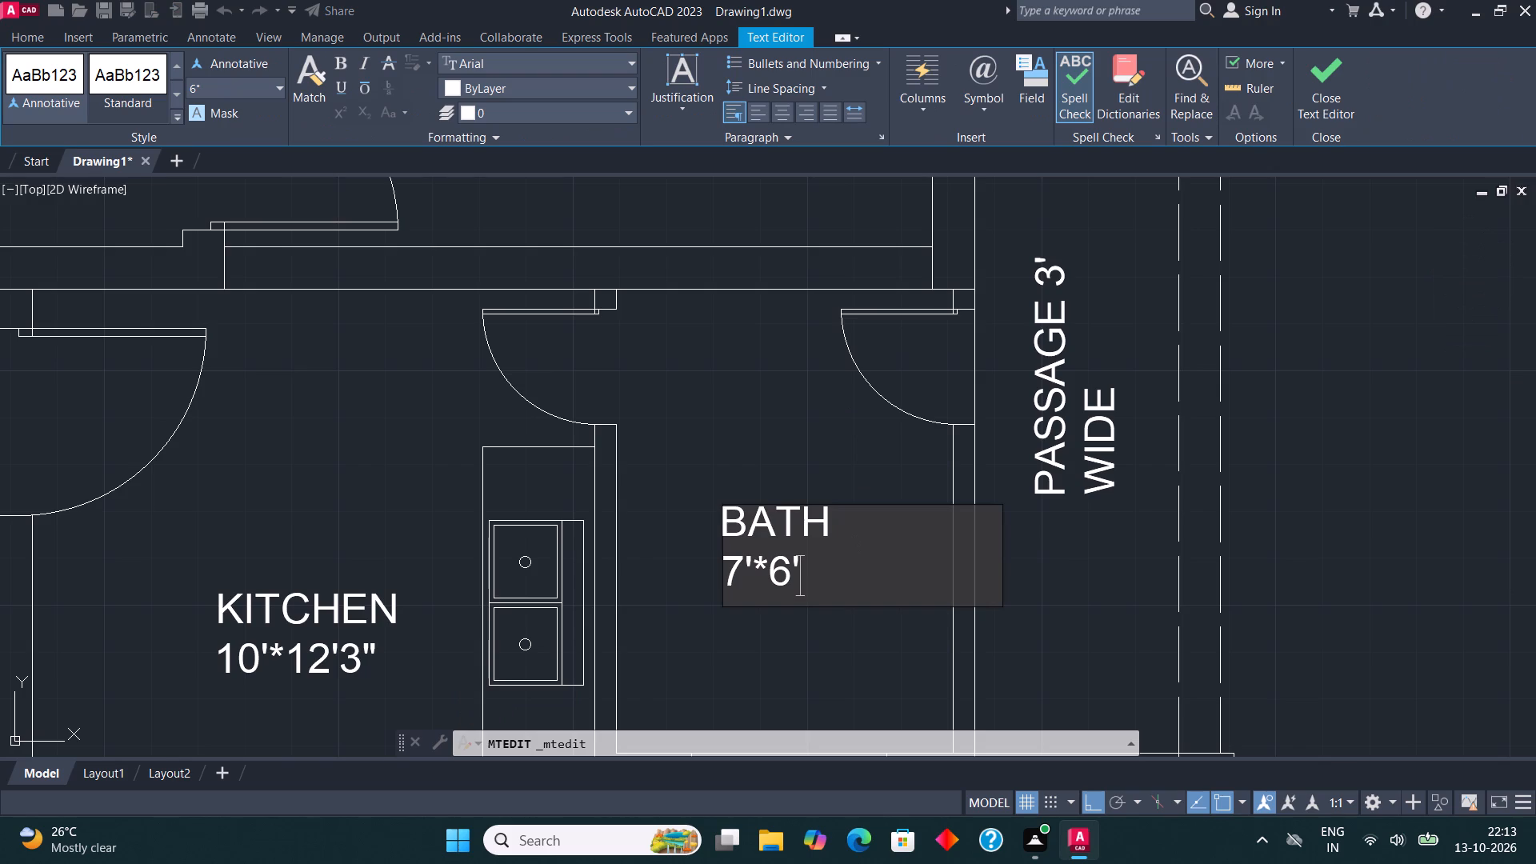
key(BackSpace)
key(BackSpace)
key(BackSpace)
key(BackSpace)
key(BackSpace)
key(BackSpace)
key(BackSpace)
key(BackSpace)
key(BackSpace)
key(BackSpace)
key(BackSpace)
key(BackSpace)
key(BackSpace)
key(BackSpace)
key(BackSpace)
key(BackSpace)
key(BackSpace)
key(BackSpace)
key(BackSpace)
key(BackSpace)
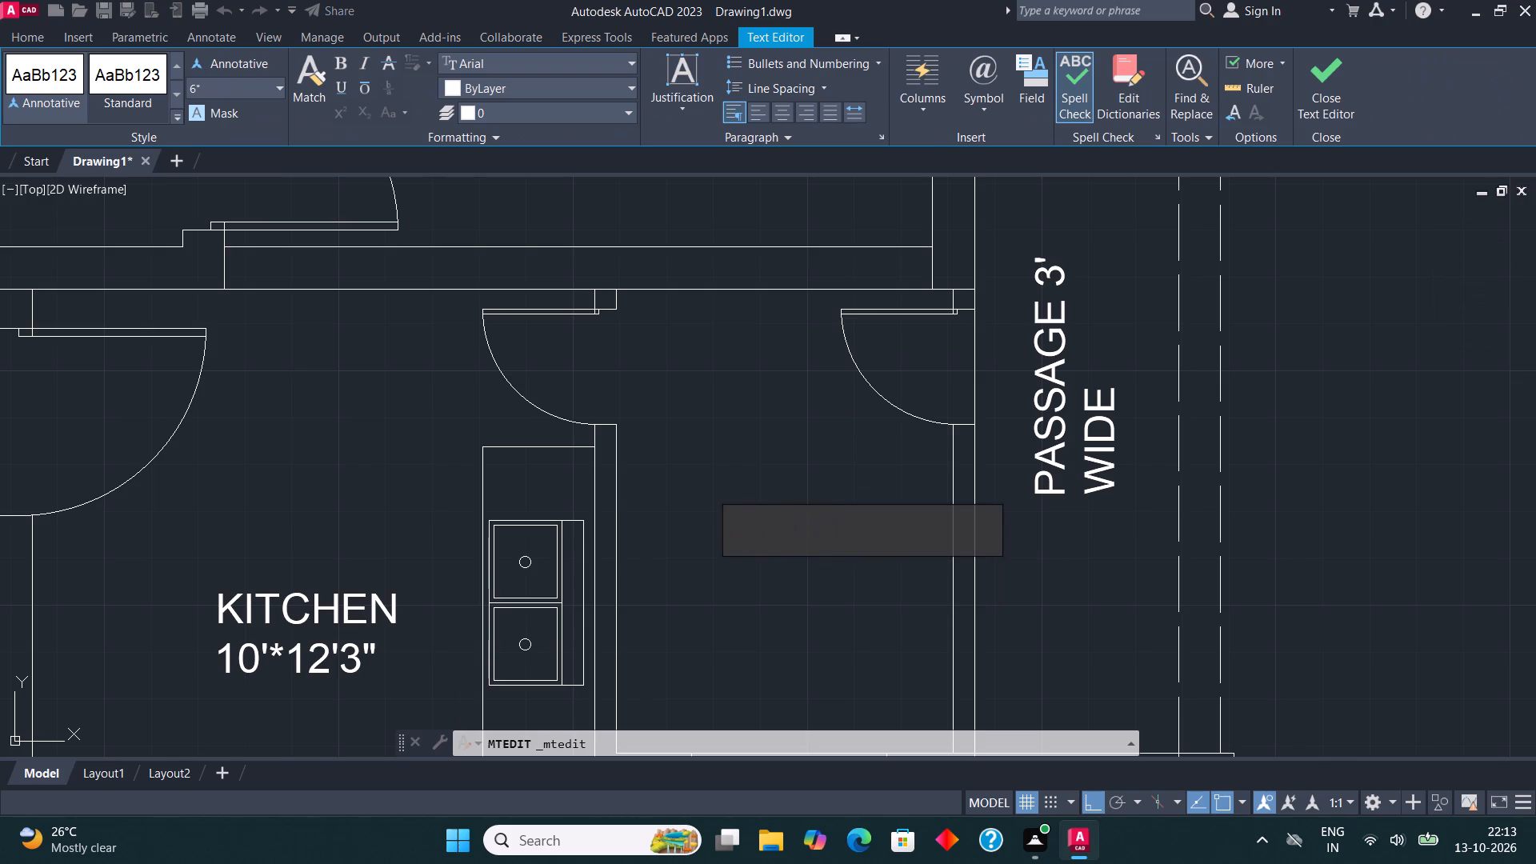
text(DIRTY)
key(space)
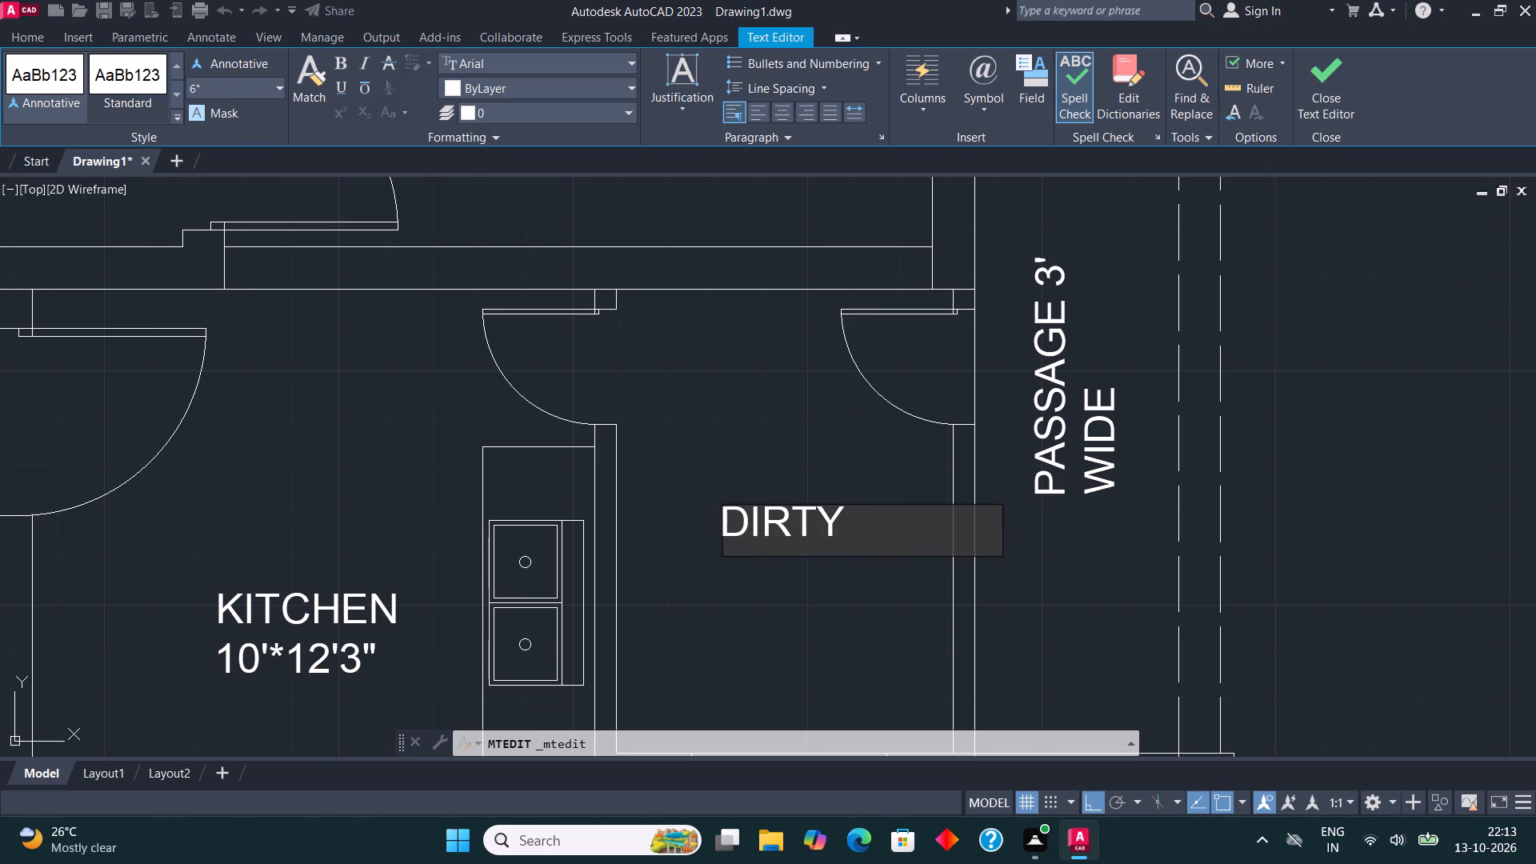
key(Return)
text(KITCHEN)
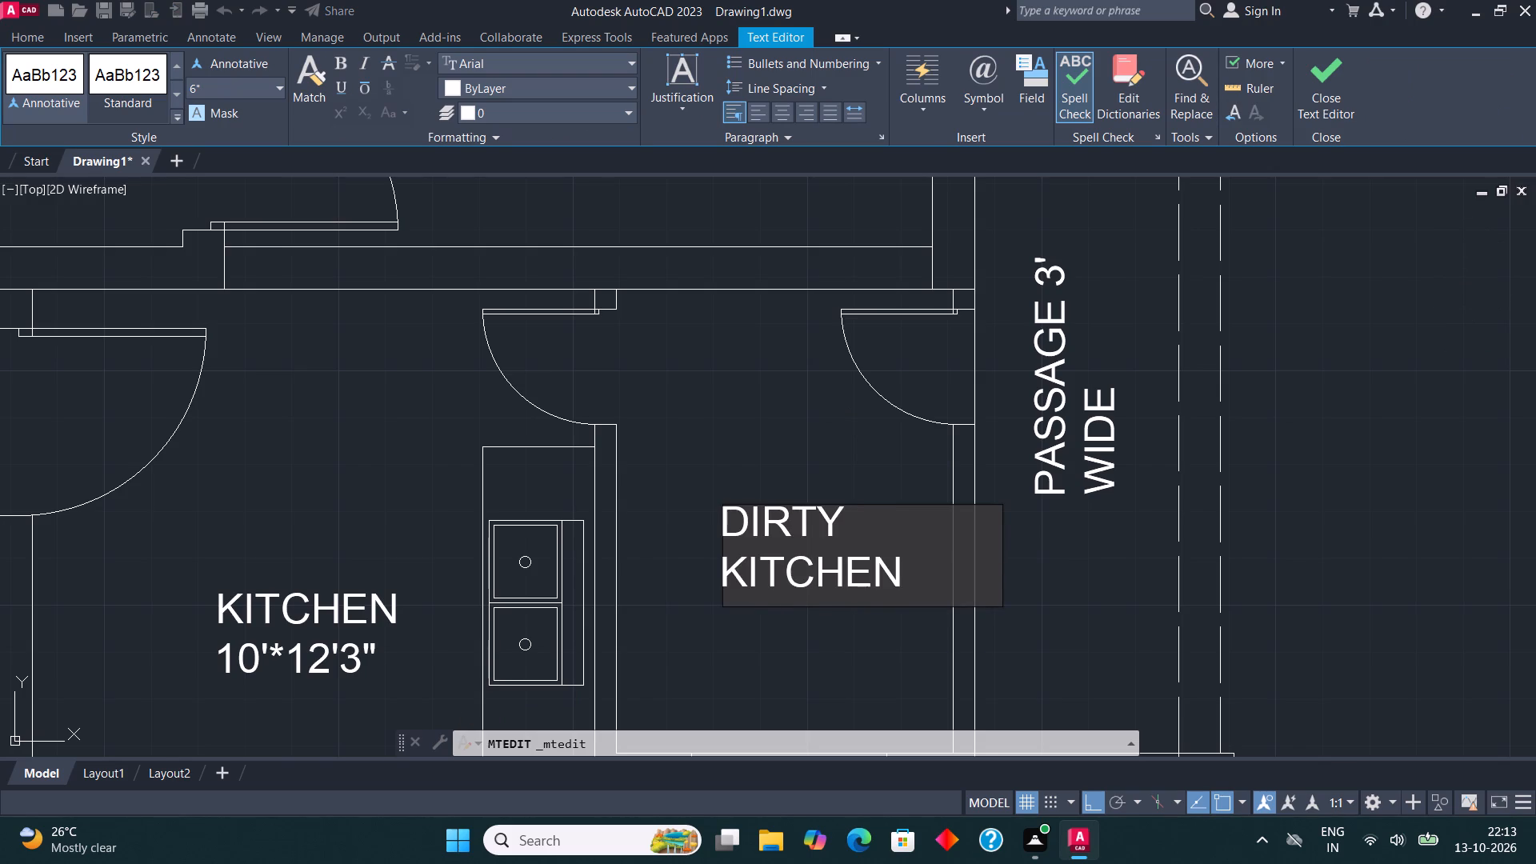
key(Return)
text(6')
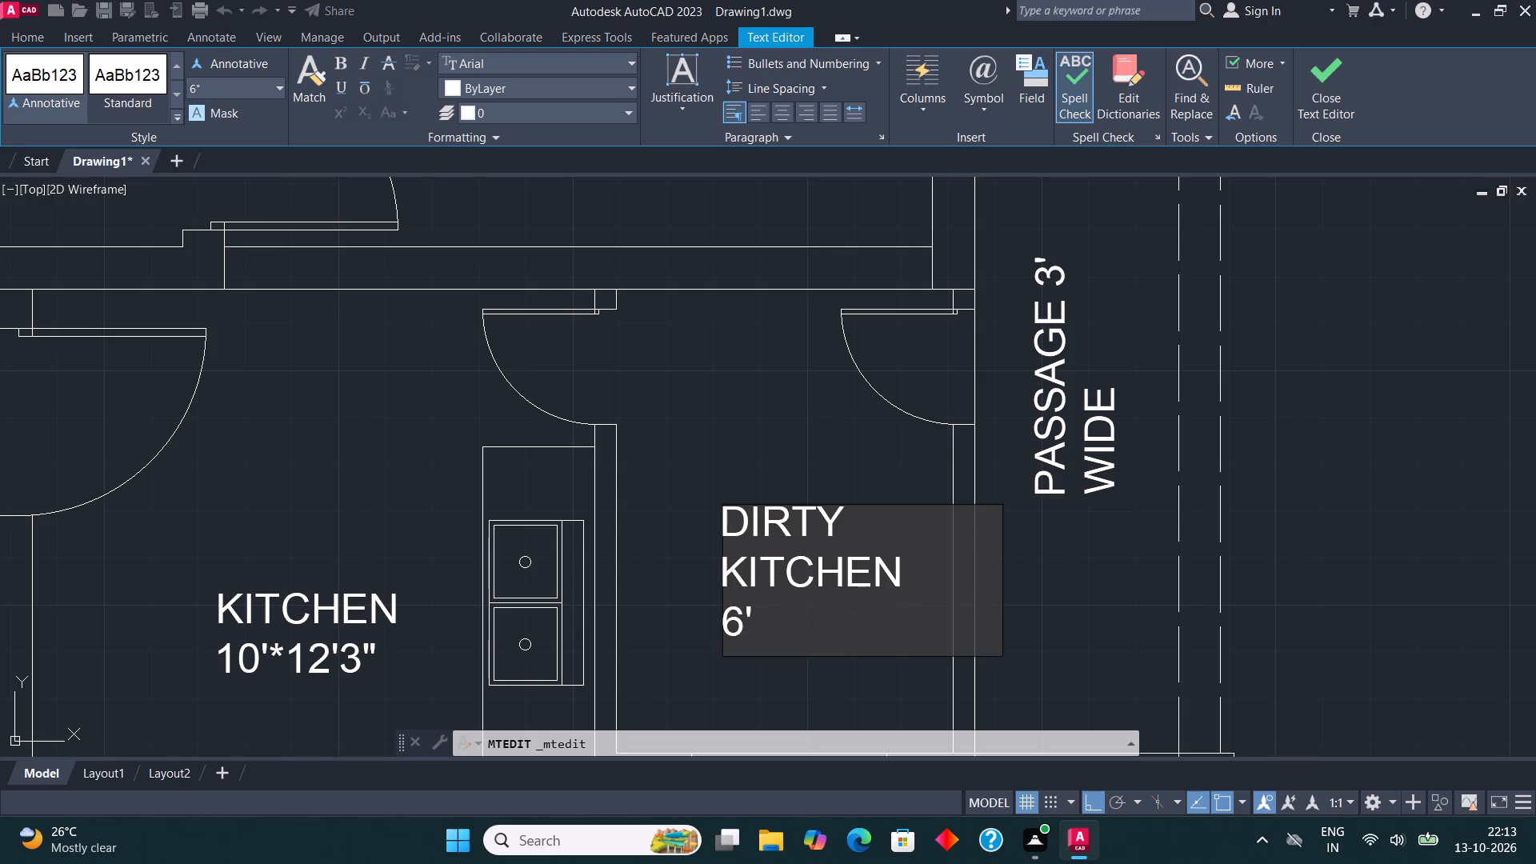
key(asterisk)
text(8')
text(3")
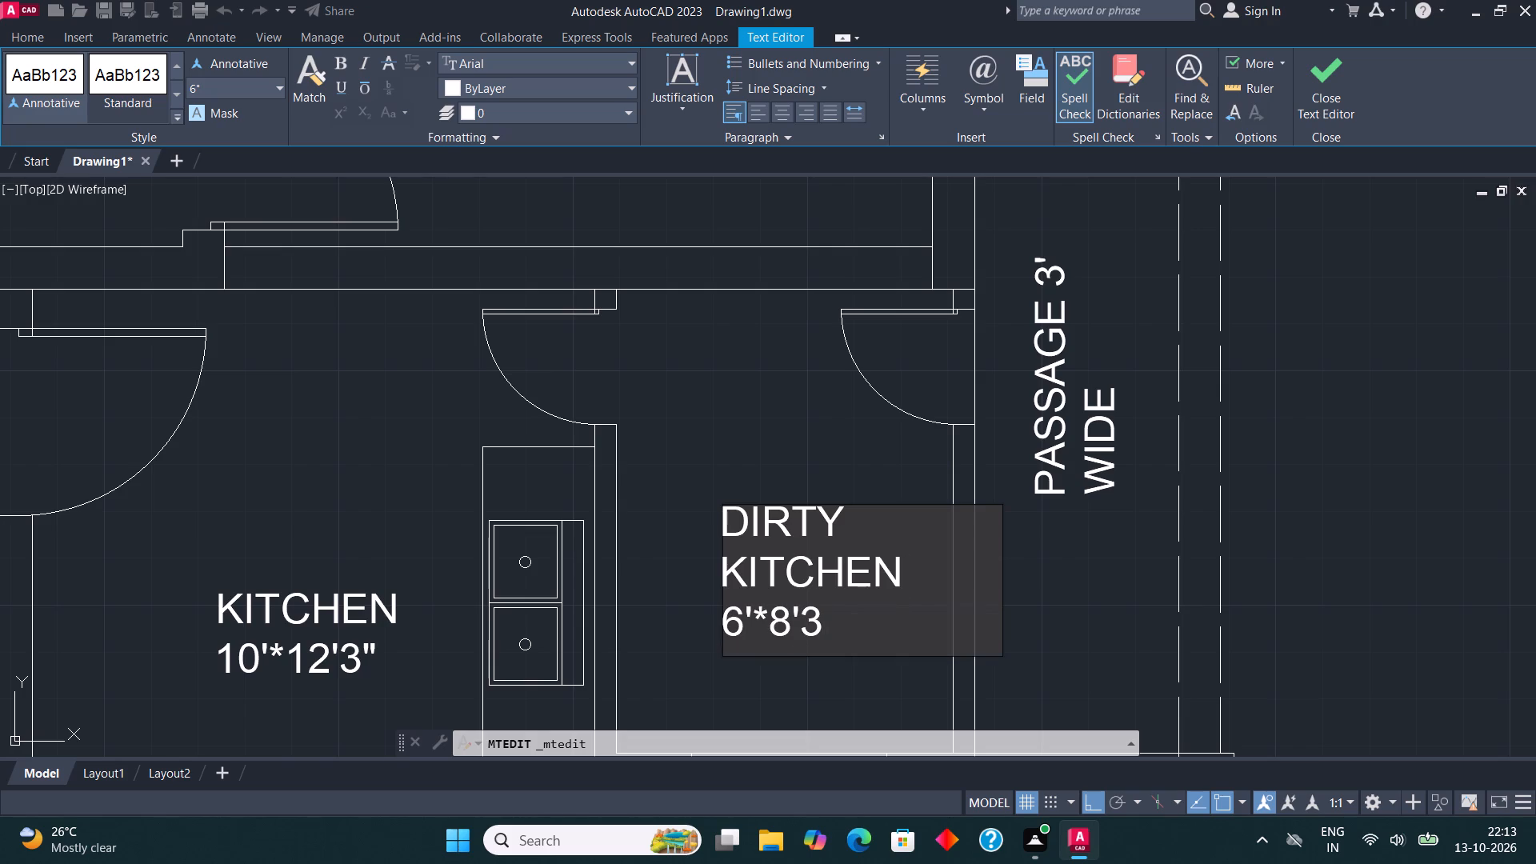
click(1331, 78)
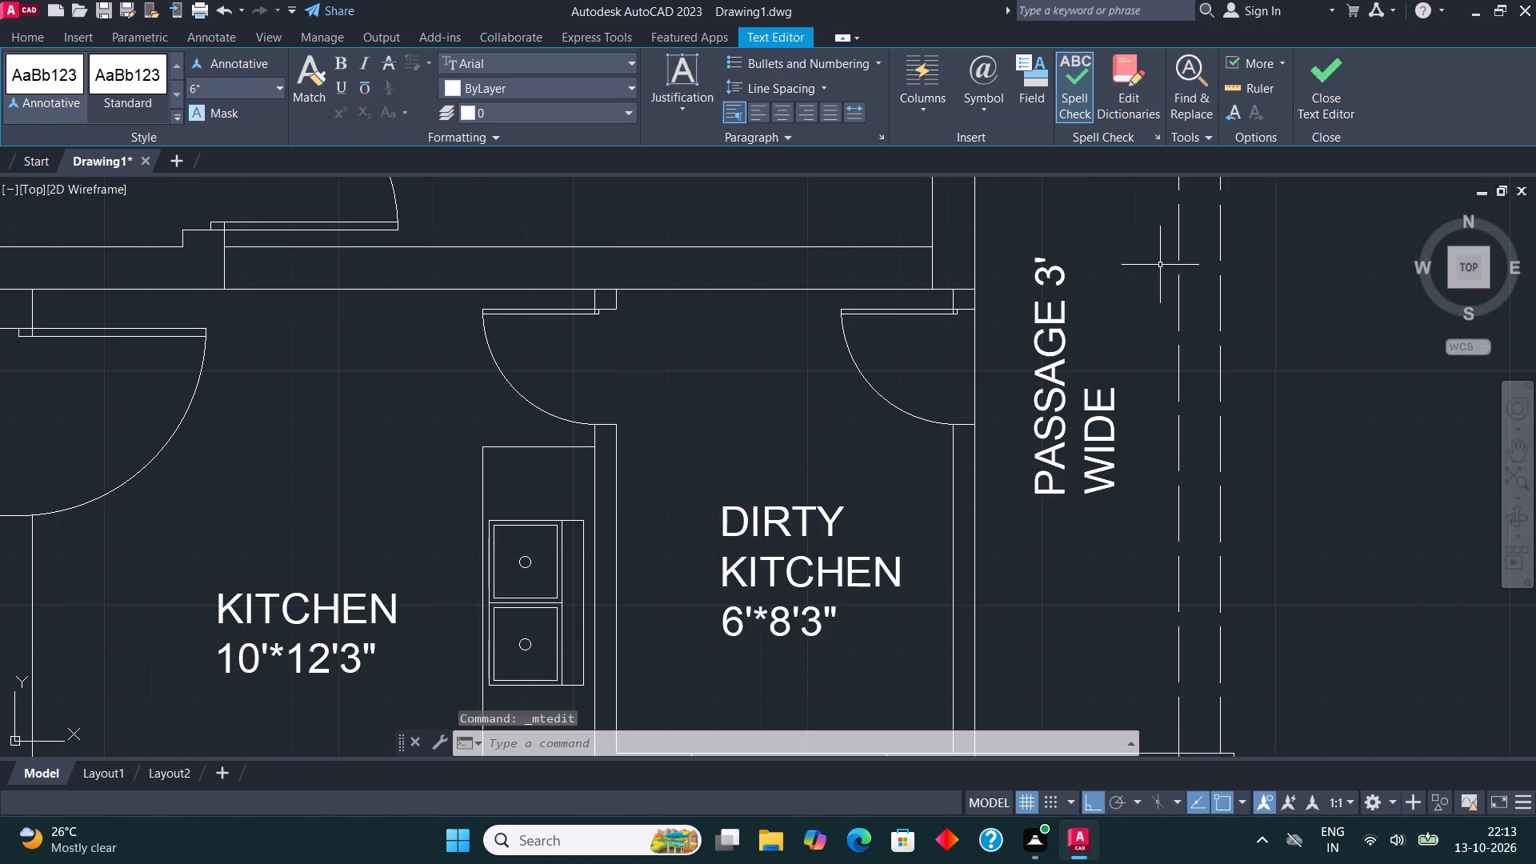
Reword the BATH 7'*6' label below the bed in the room north of DIRTY KITCHEN to BEDROOM and 12'6'*15' on two lines.
scroll(654, 468, down, 2)
middle_drag(668, 369, 686, 434)
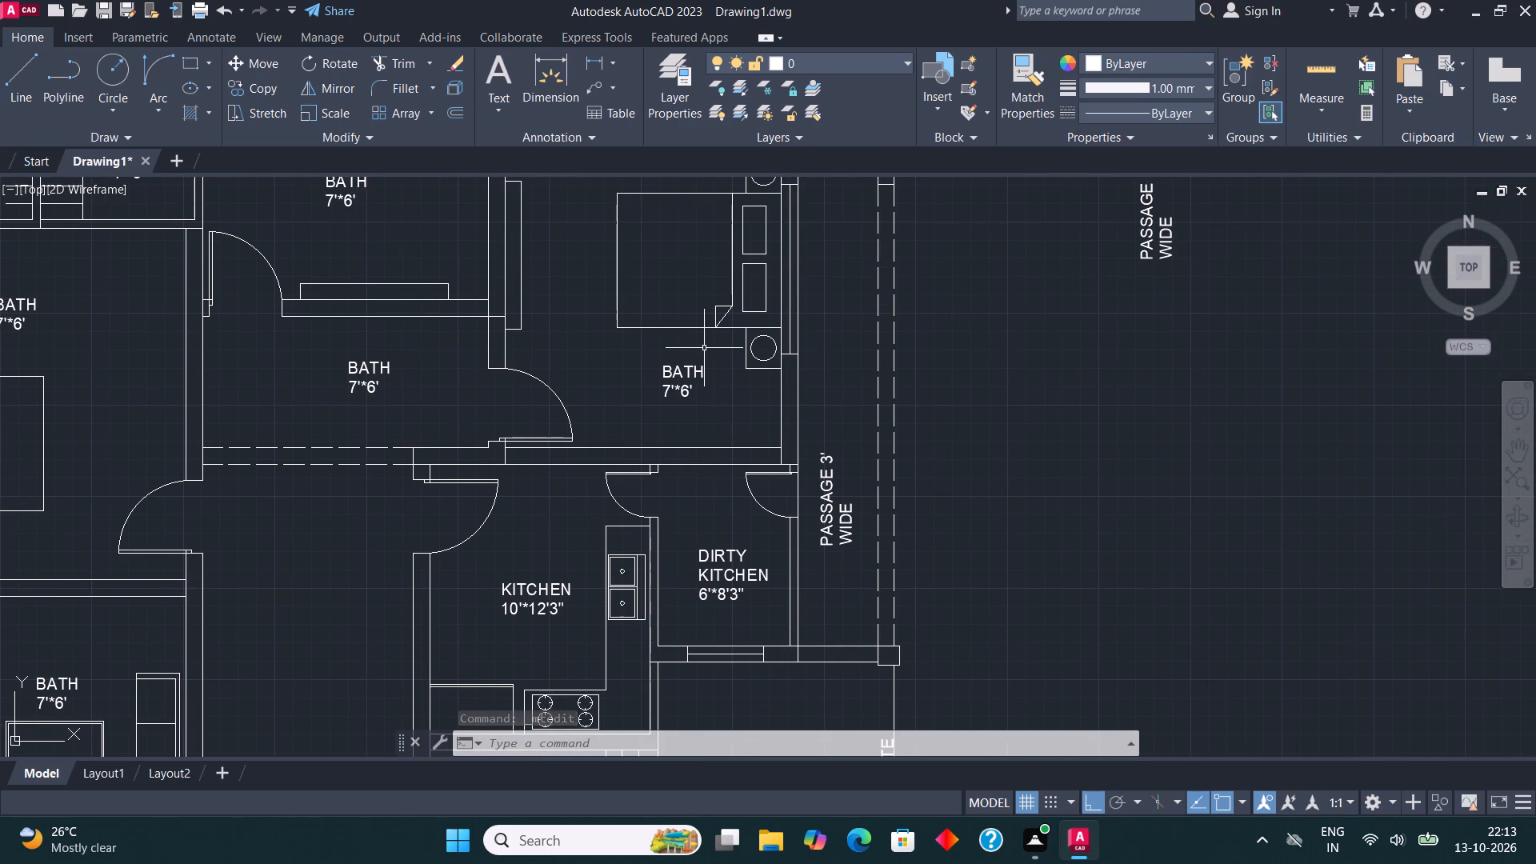
middle_drag(702, 348, 665, 471)
click(638, 491)
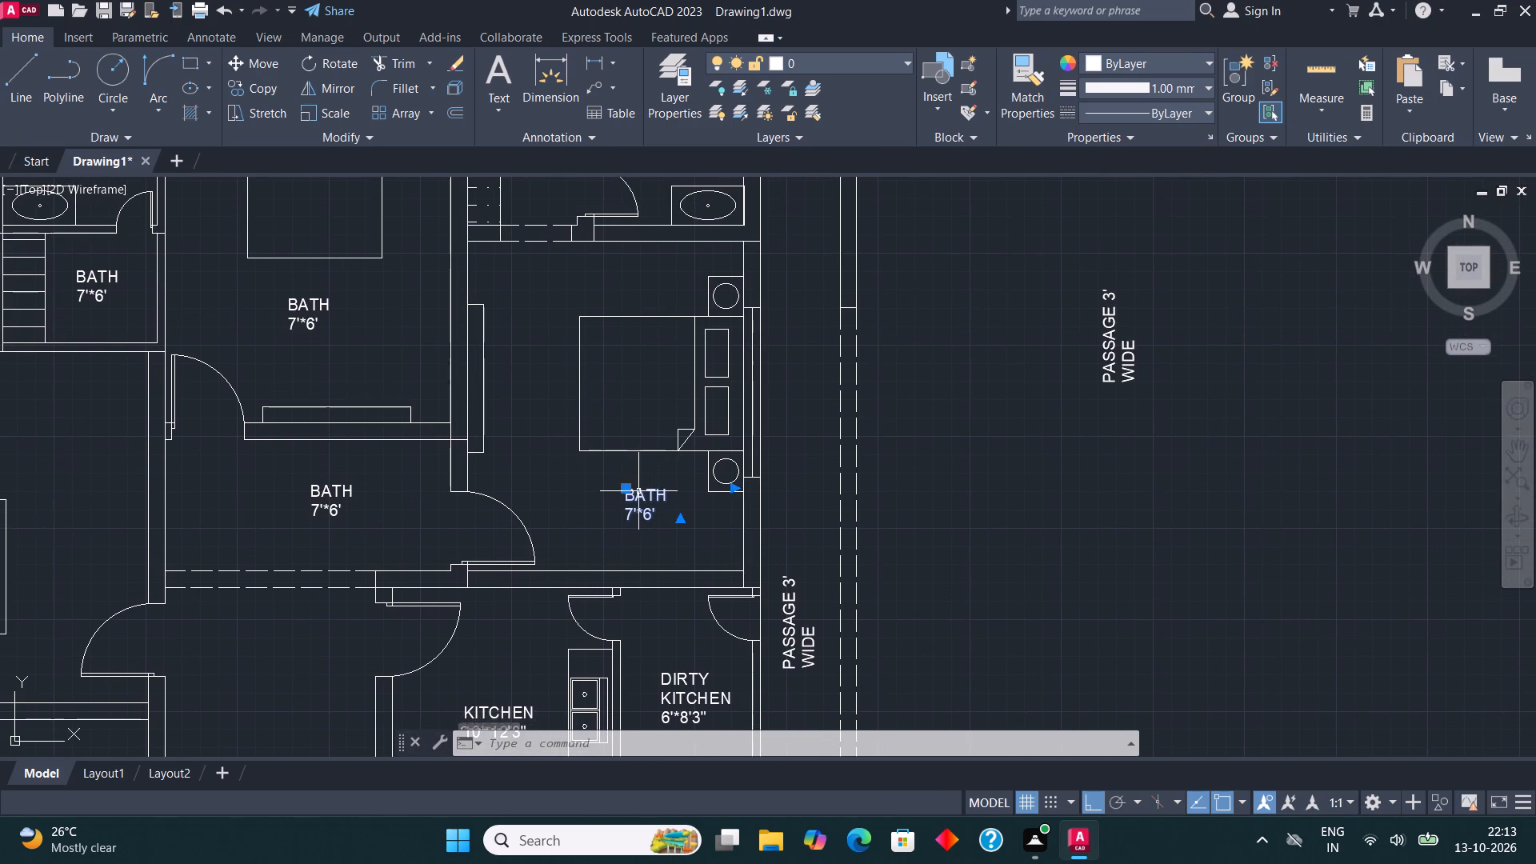
right_click(638, 491)
click(720, 318)
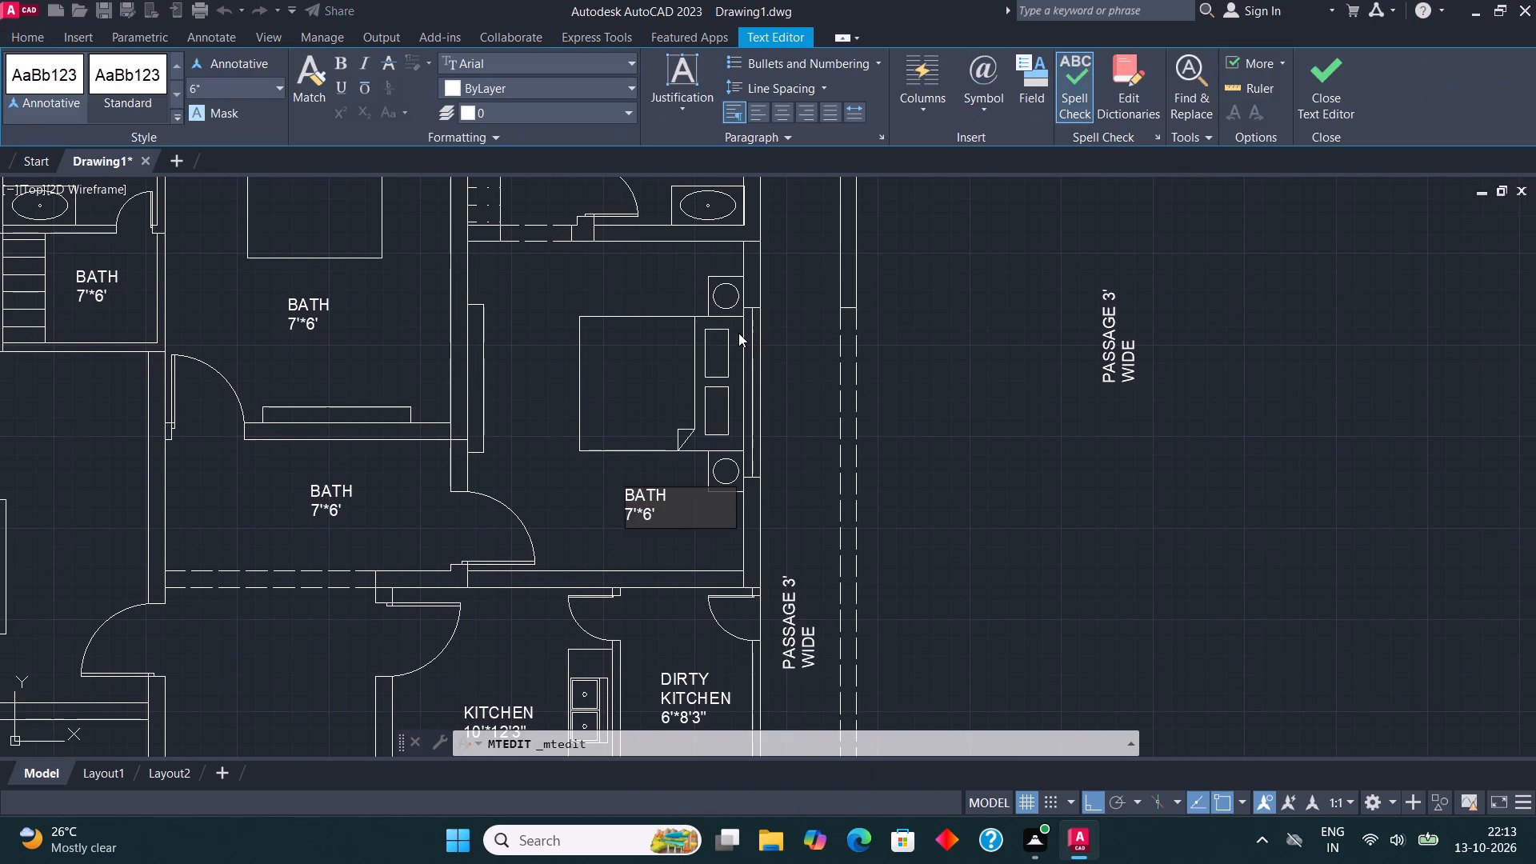
click(717, 519)
key(BackSpace)
key(BackSpace)
key(BackSpace)
key(BackSpace)
key(BackSpace)
key(BackSpace)
key(BackSpace)
key(BackSpace)
key(BackSpace)
key(BackSpace)
key(BackSpace)
key(BackSpace)
key(BackSpace)
key(BackSpace)
key(BackSpace)
text(BEDROOM)
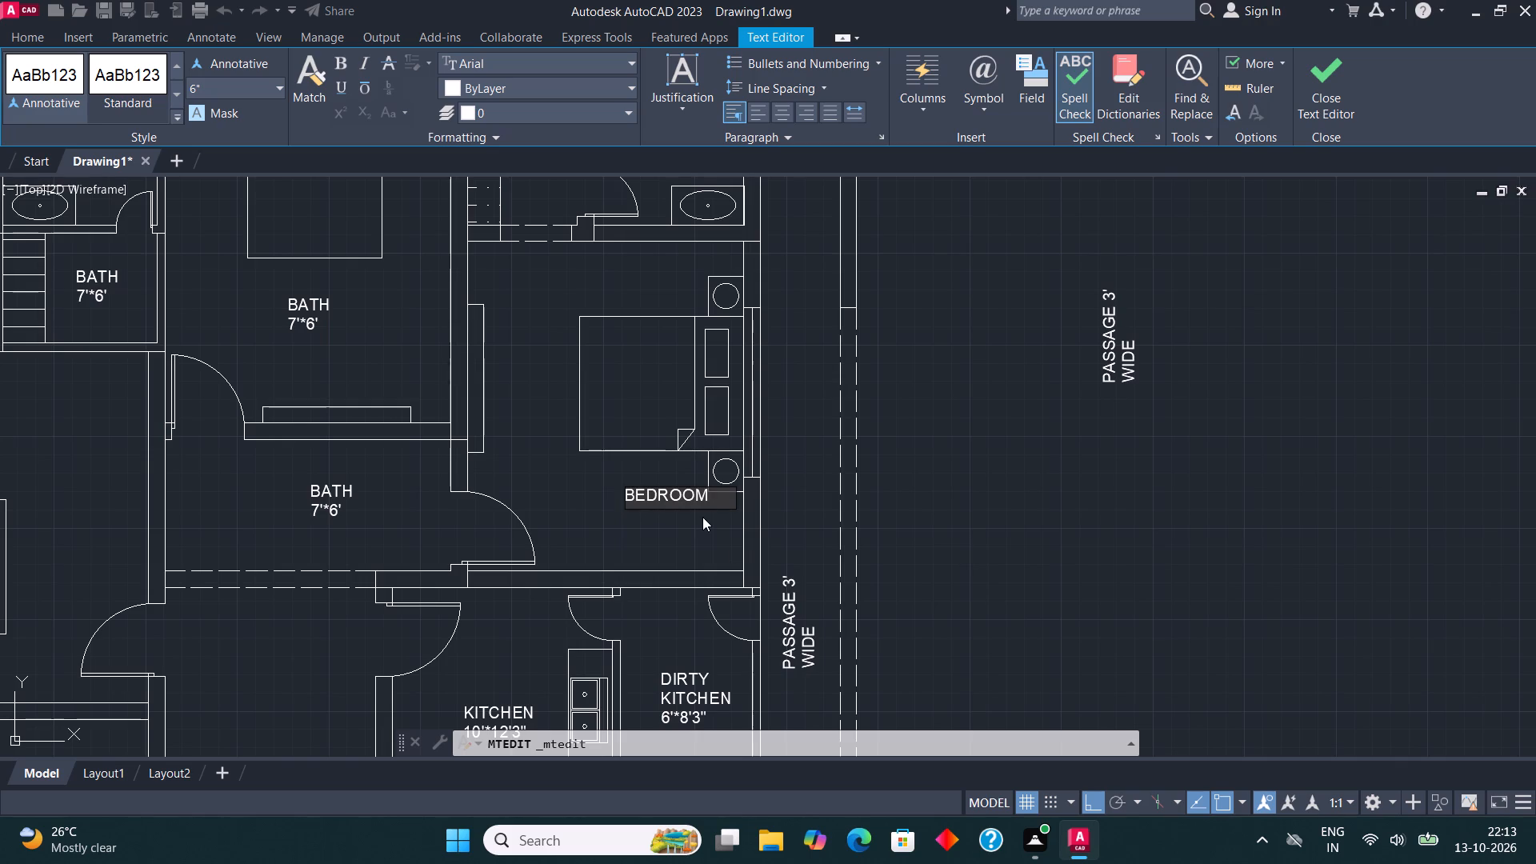
key(Return)
text(12')
text(6'*)
text(15')
click(1308, 96)
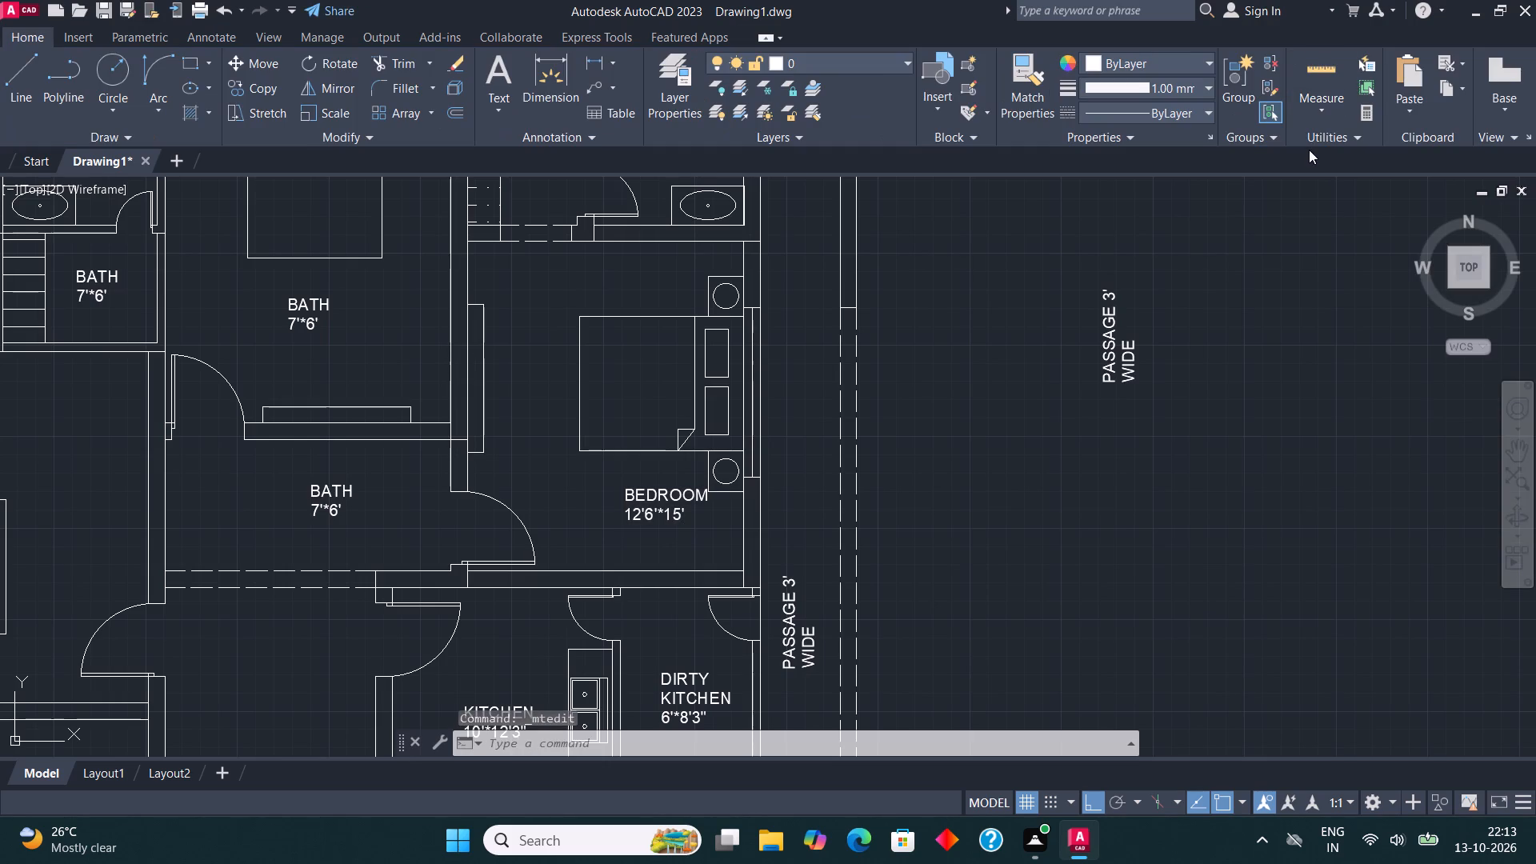
Copy the BATH 7'*6' label from the small closet room north of BEDROOM into the adjoining toilet room.
scroll(1313, 172, down, 3)
middle_drag(601, 433, 635, 687)
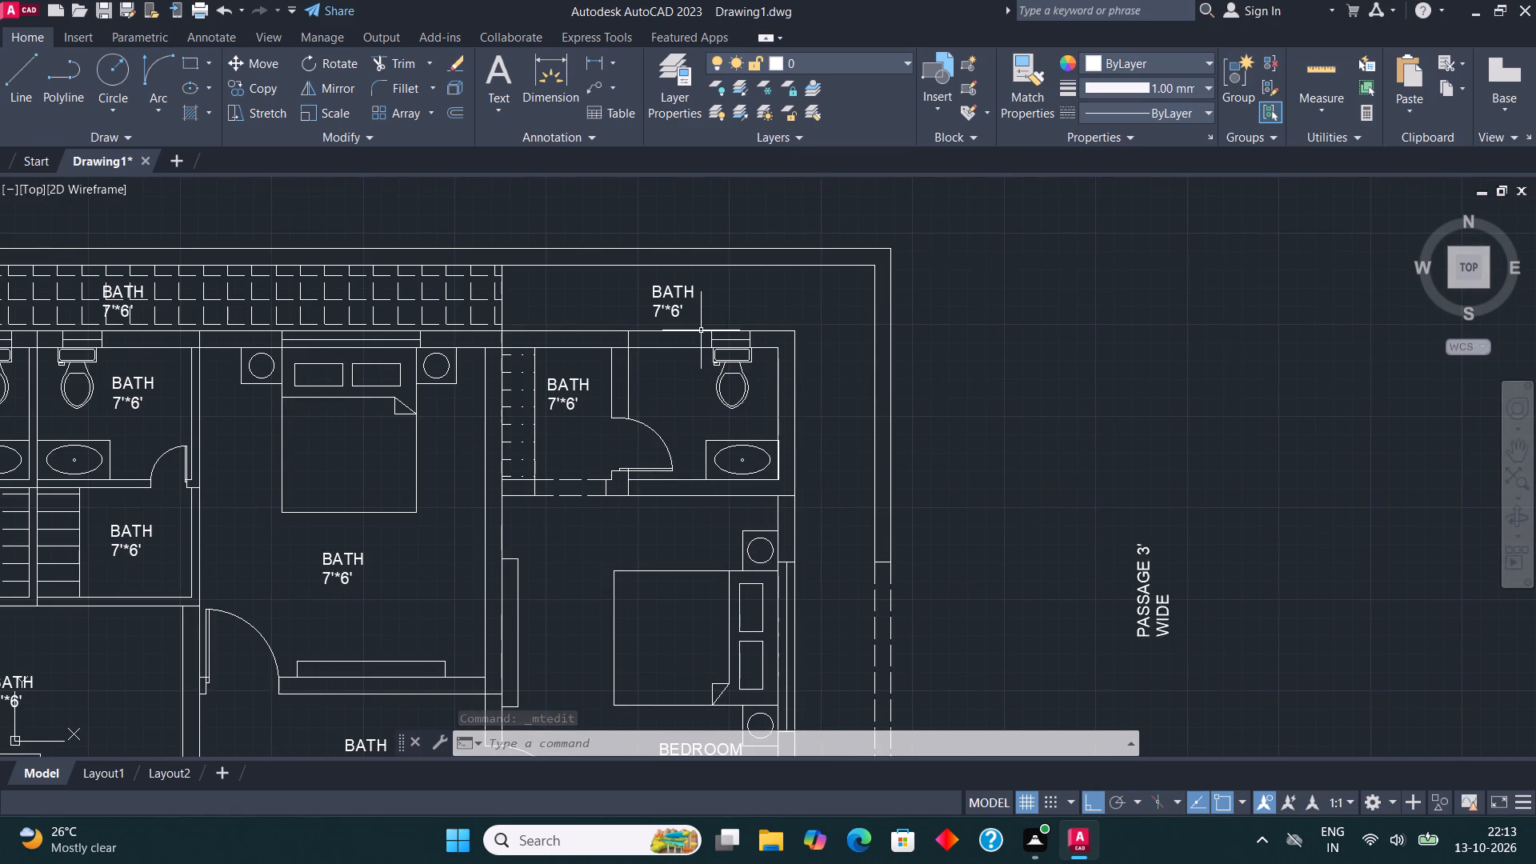
scroll(610, 406, up, 2)
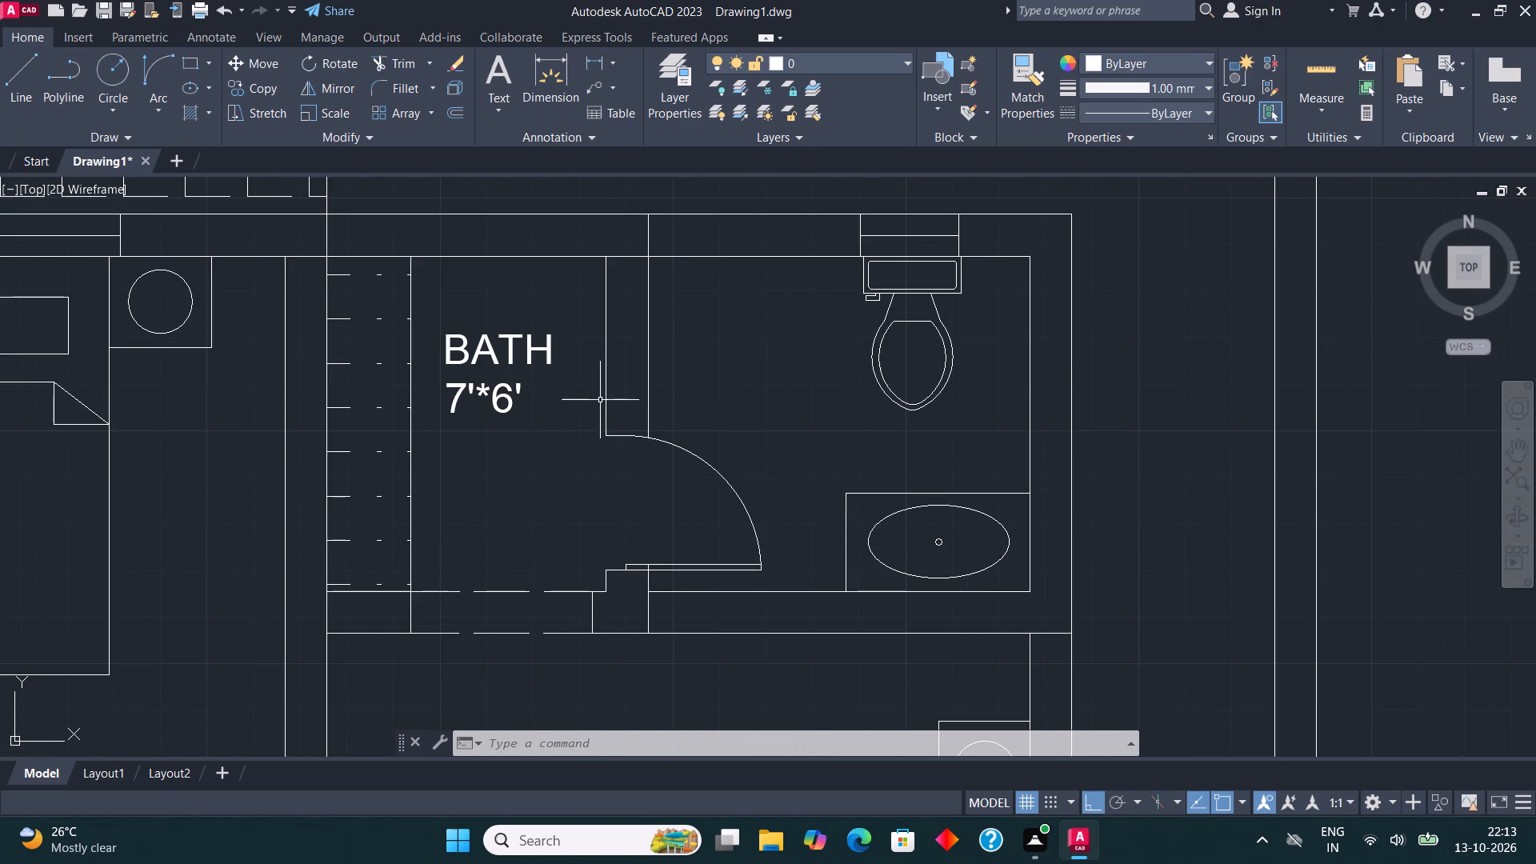
click(520, 354)
click(430, 348)
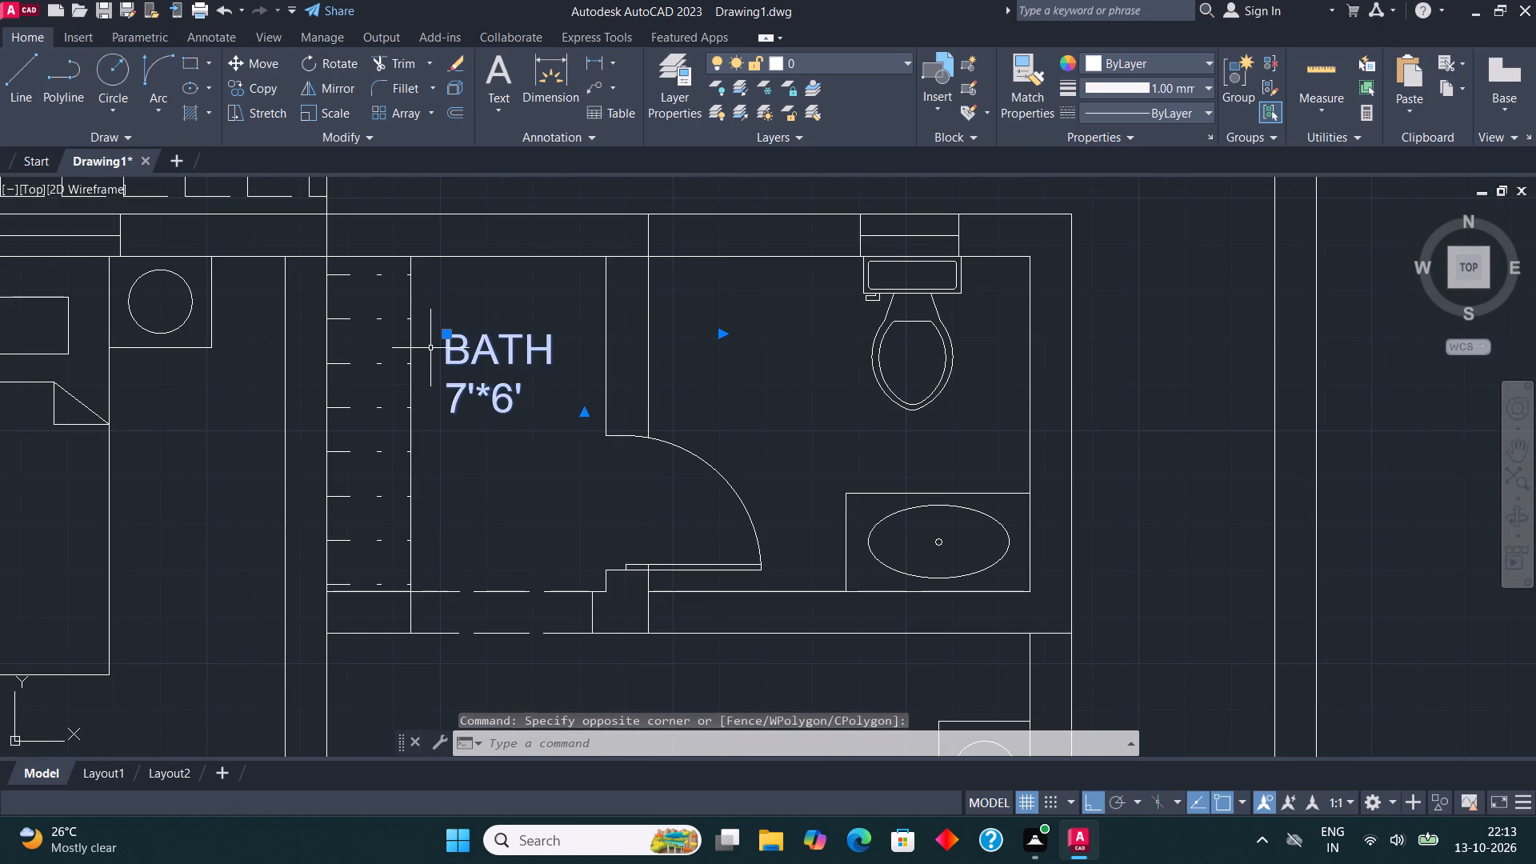
click(245, 83)
click(457, 374)
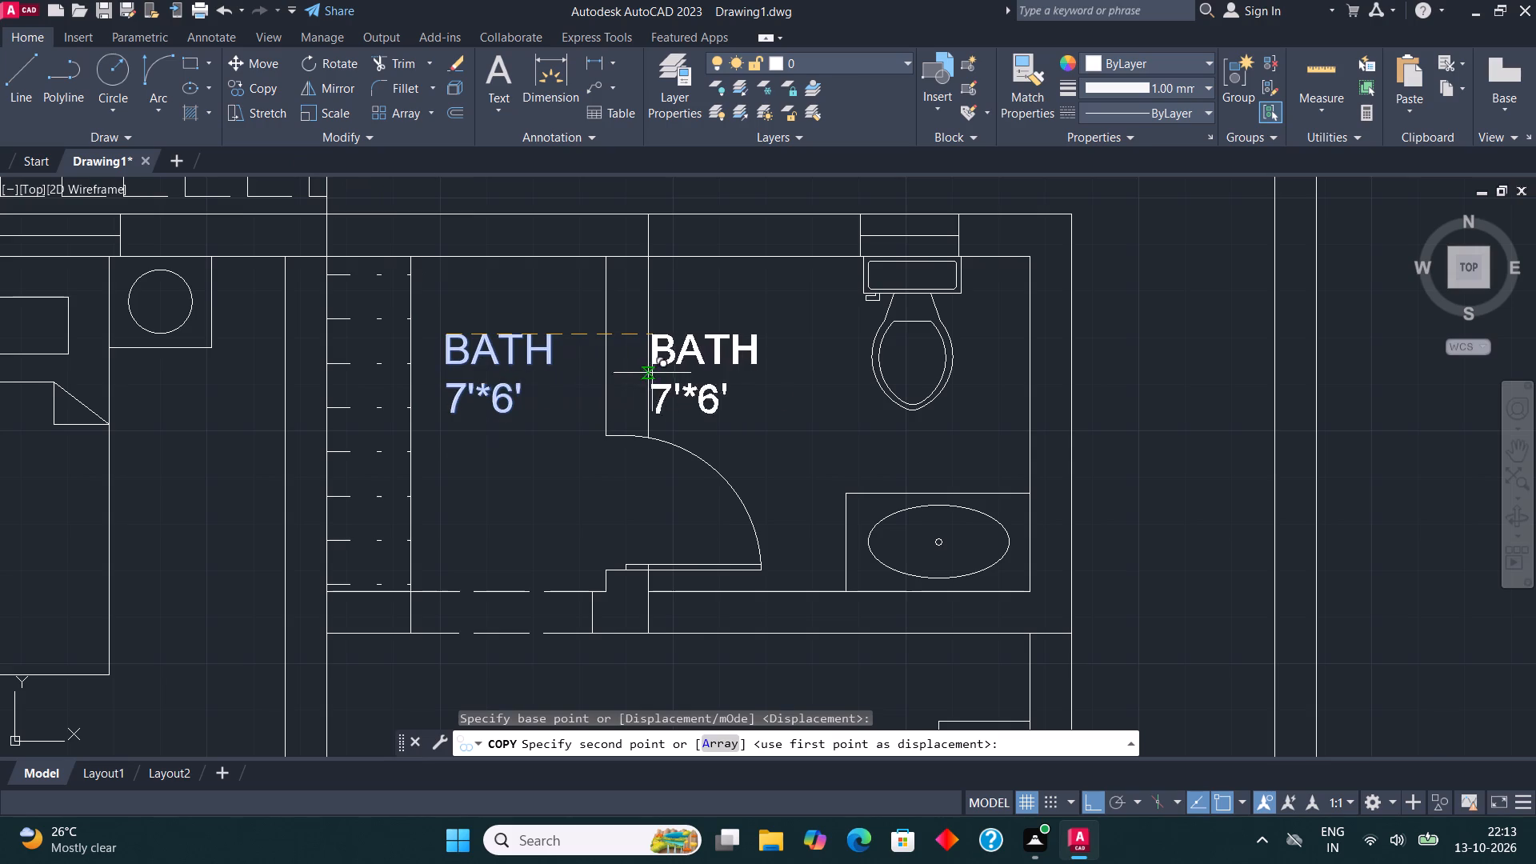
click(690, 362)
key(Escape)
Change the size line of the copied BATH label in the toilet room beside the closet room to 6'10"*6'.
click(714, 360)
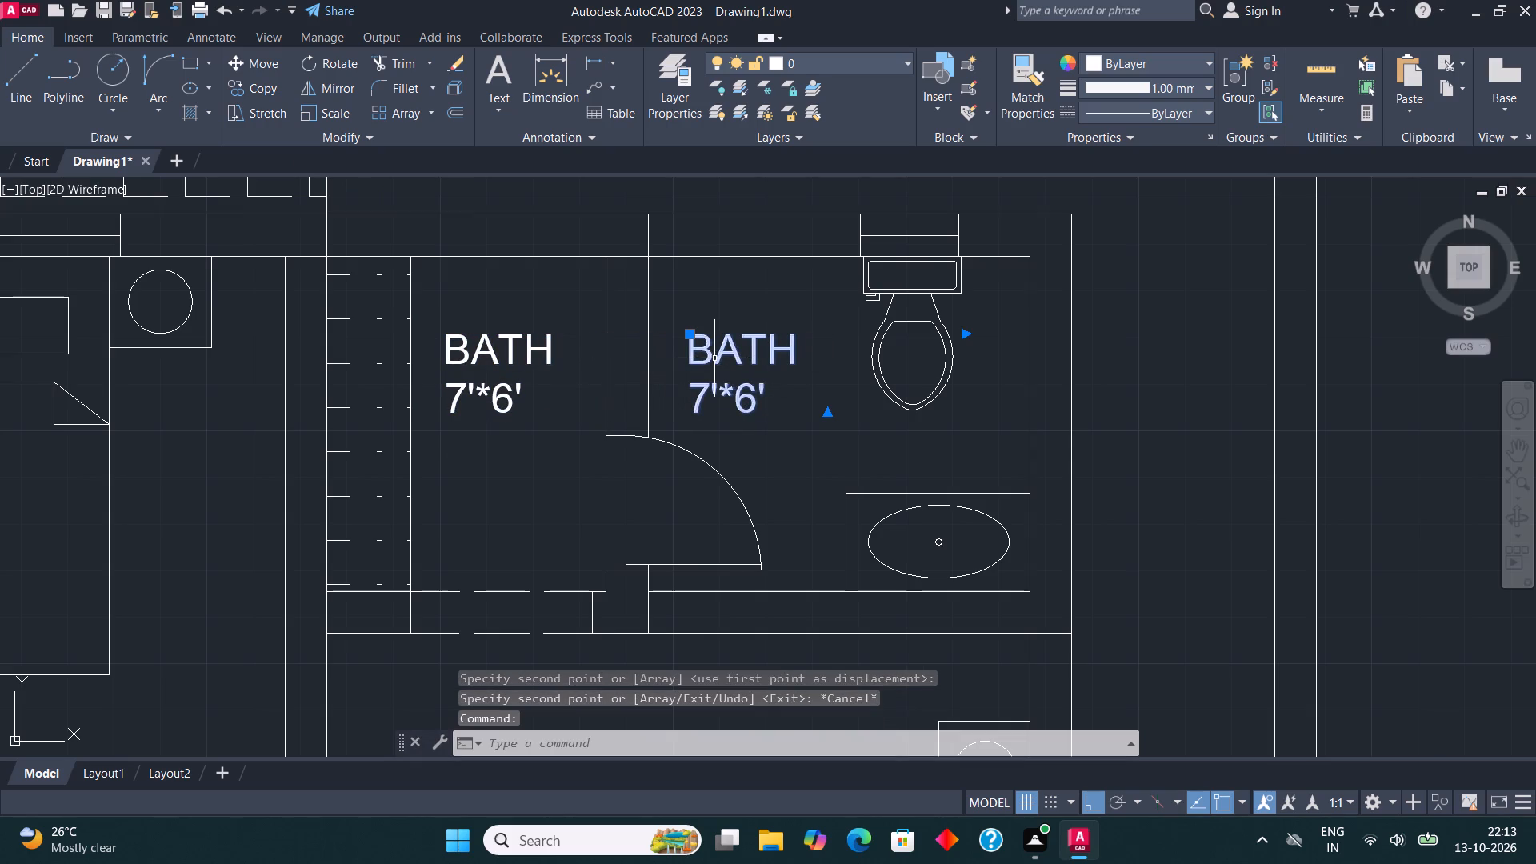
right_click(714, 358)
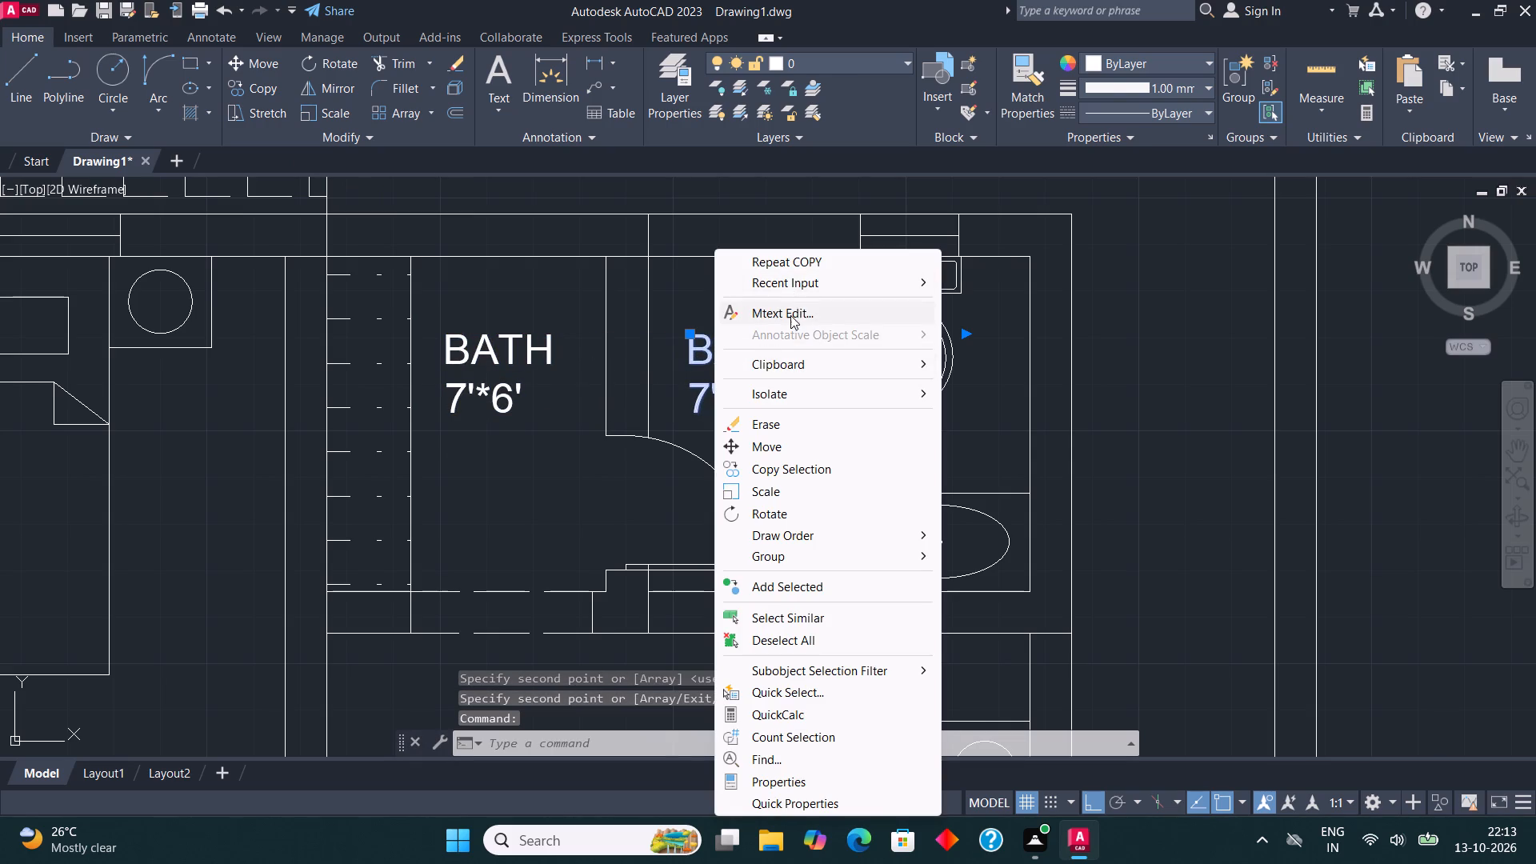
click(790, 320)
click(784, 410)
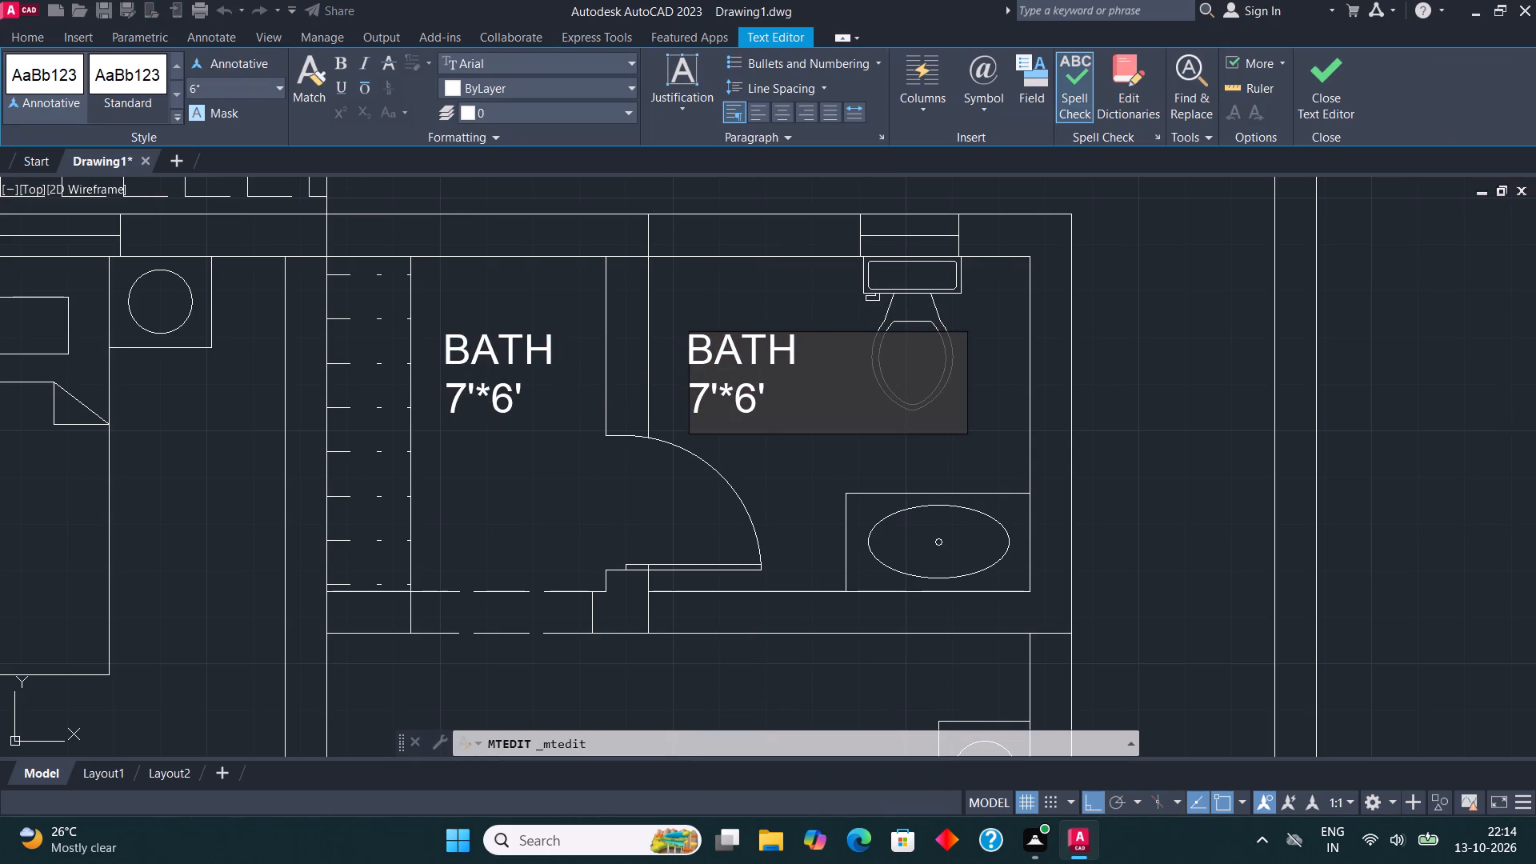
key(BackSpace)
key(BackSpace)
key(BackSpace)
key(BackSpace)
key(BackSpace)
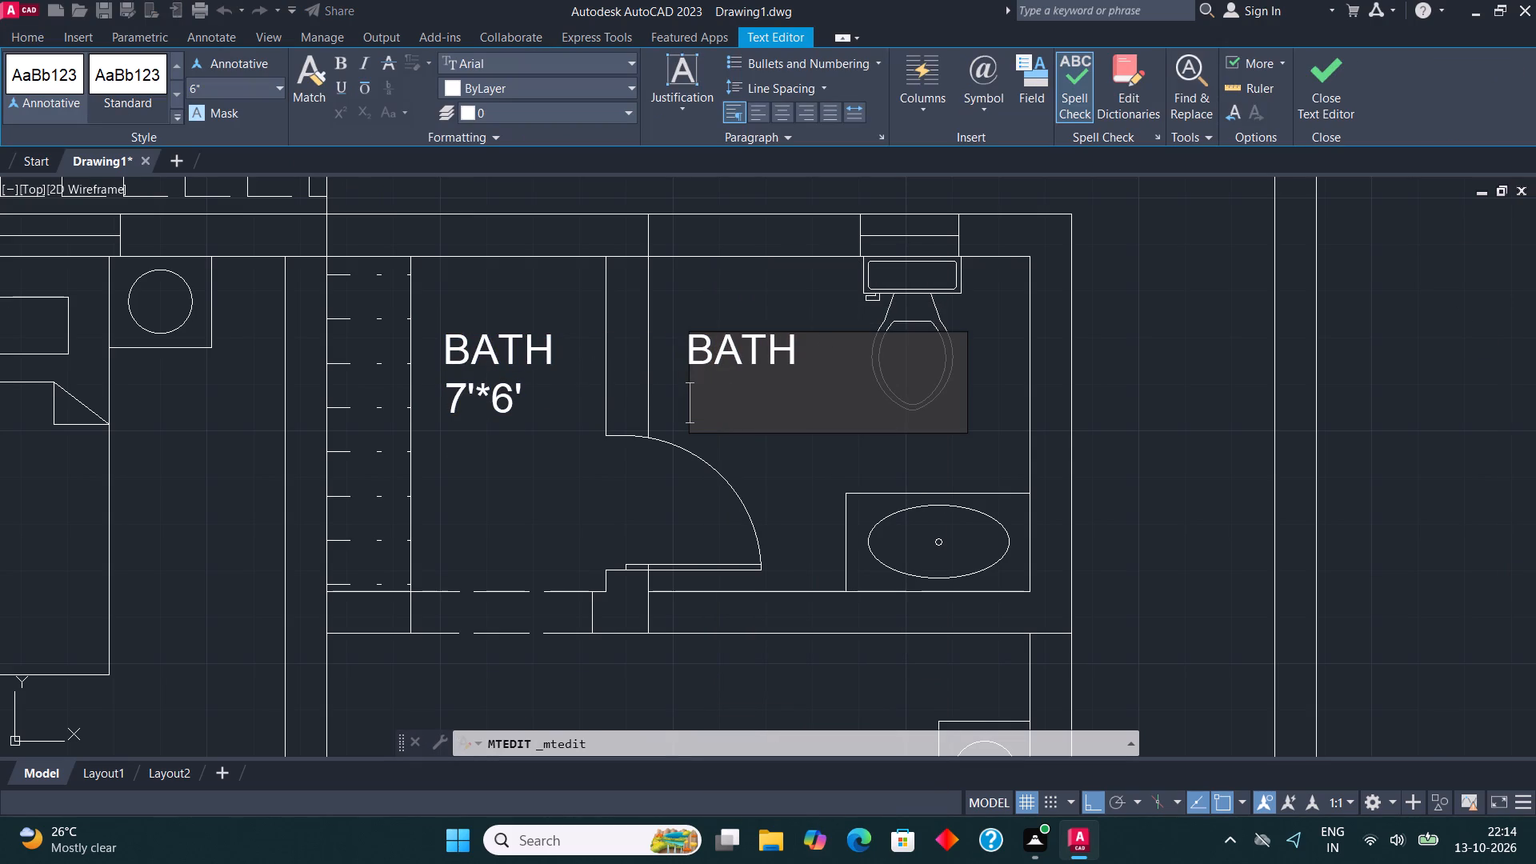
text(6'*)
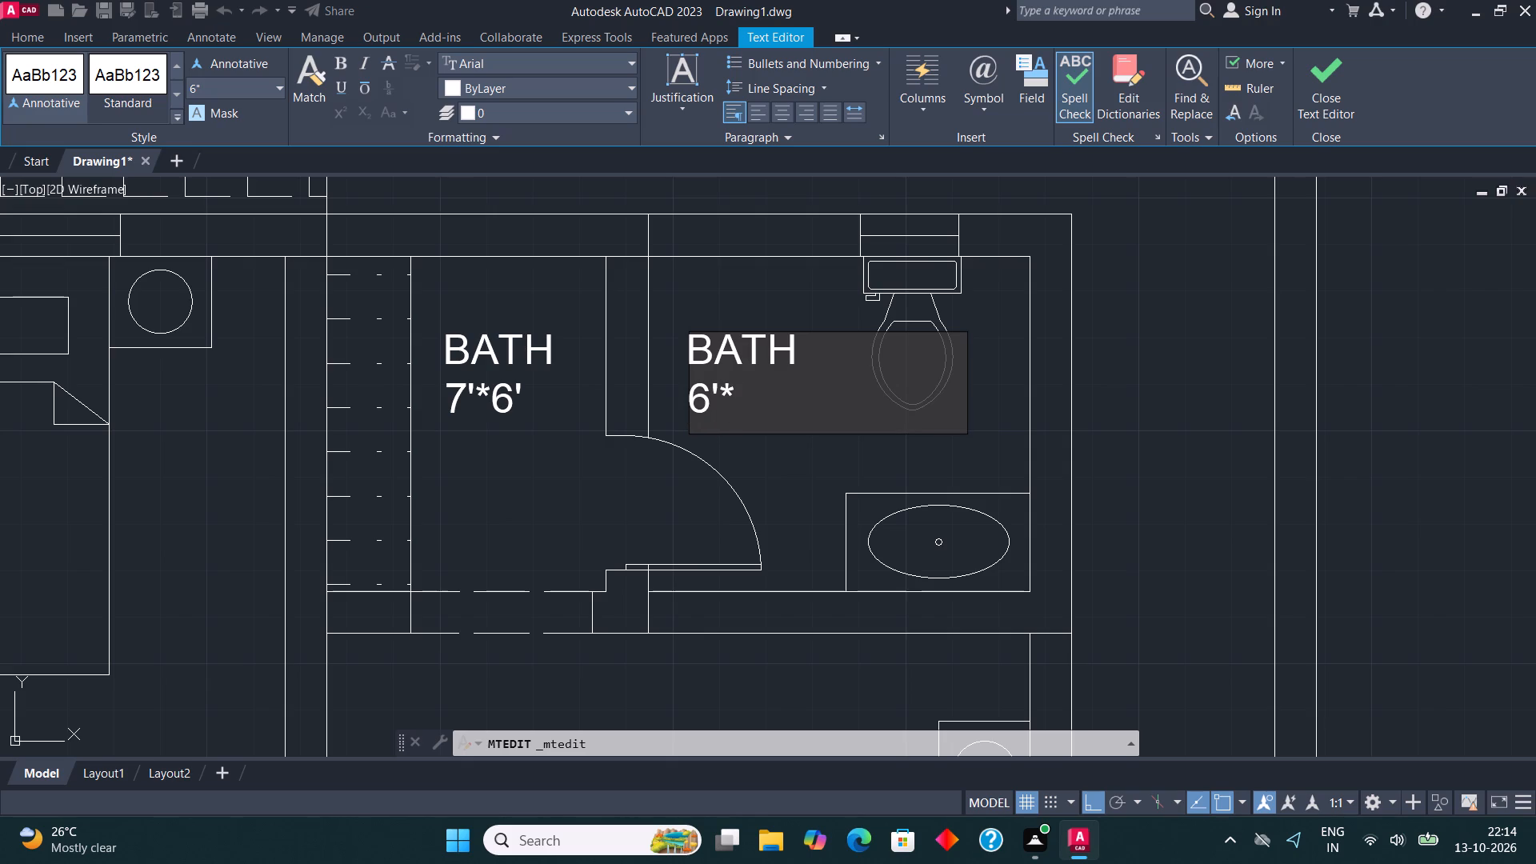
text(10')
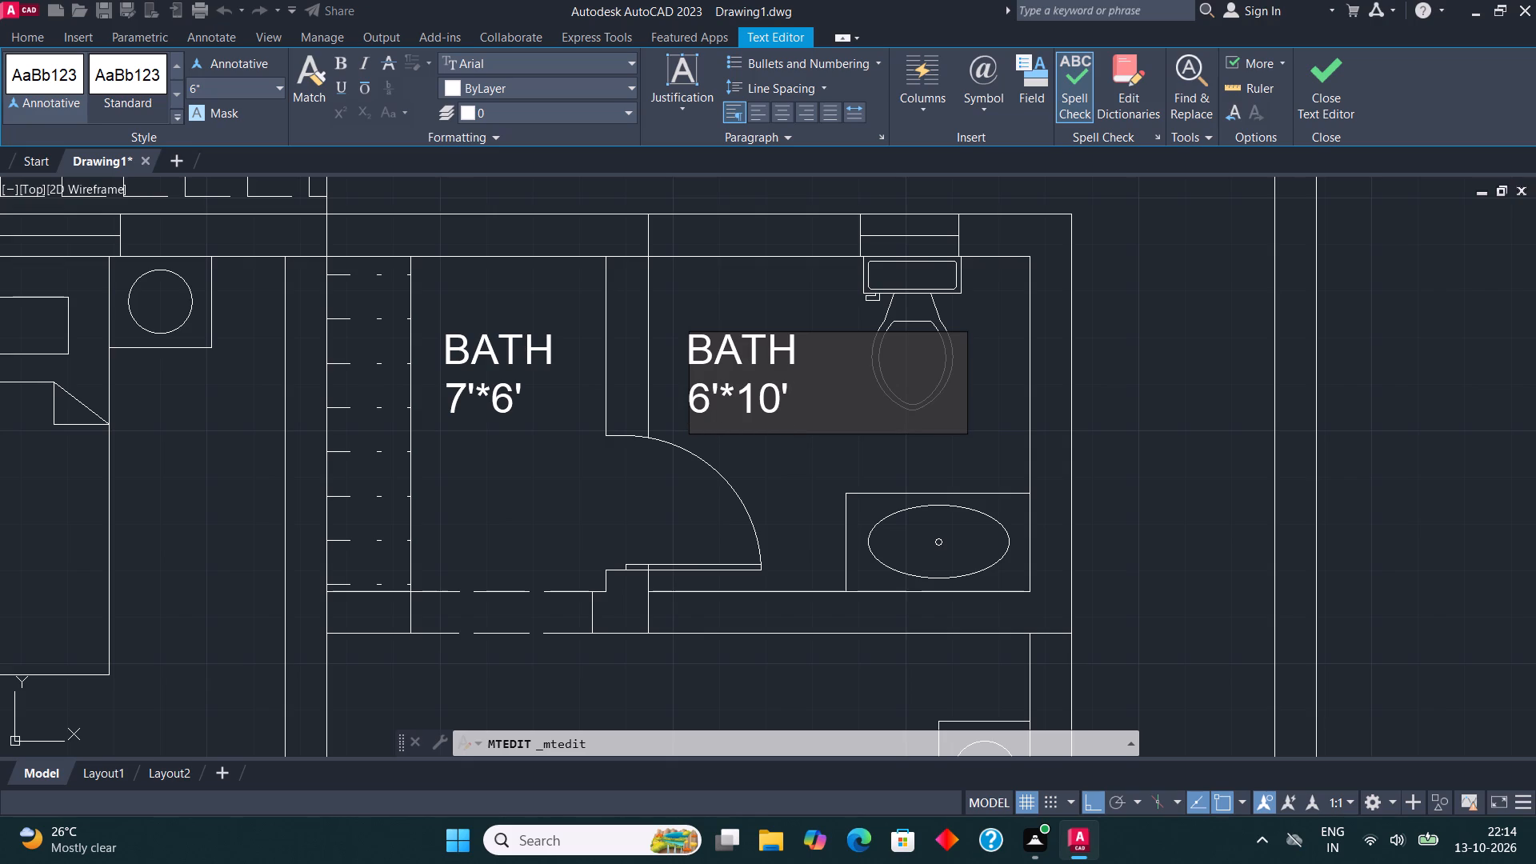
key(BackSpace)
key(BackSpace)
key(BackSpace)
key(BackSpace)
text(10"*)
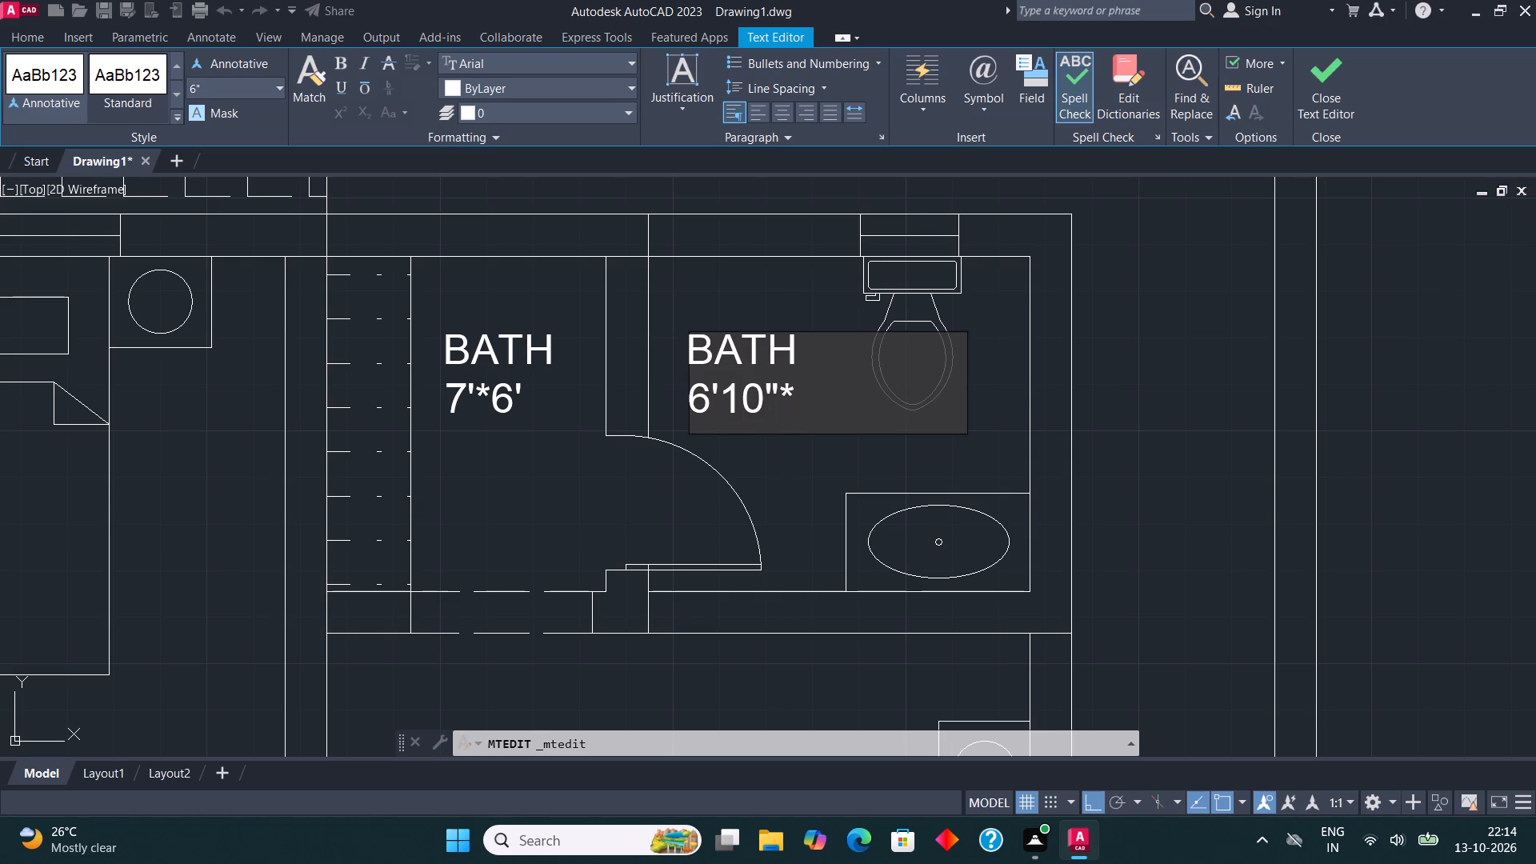
text(6')
click(1326, 66)
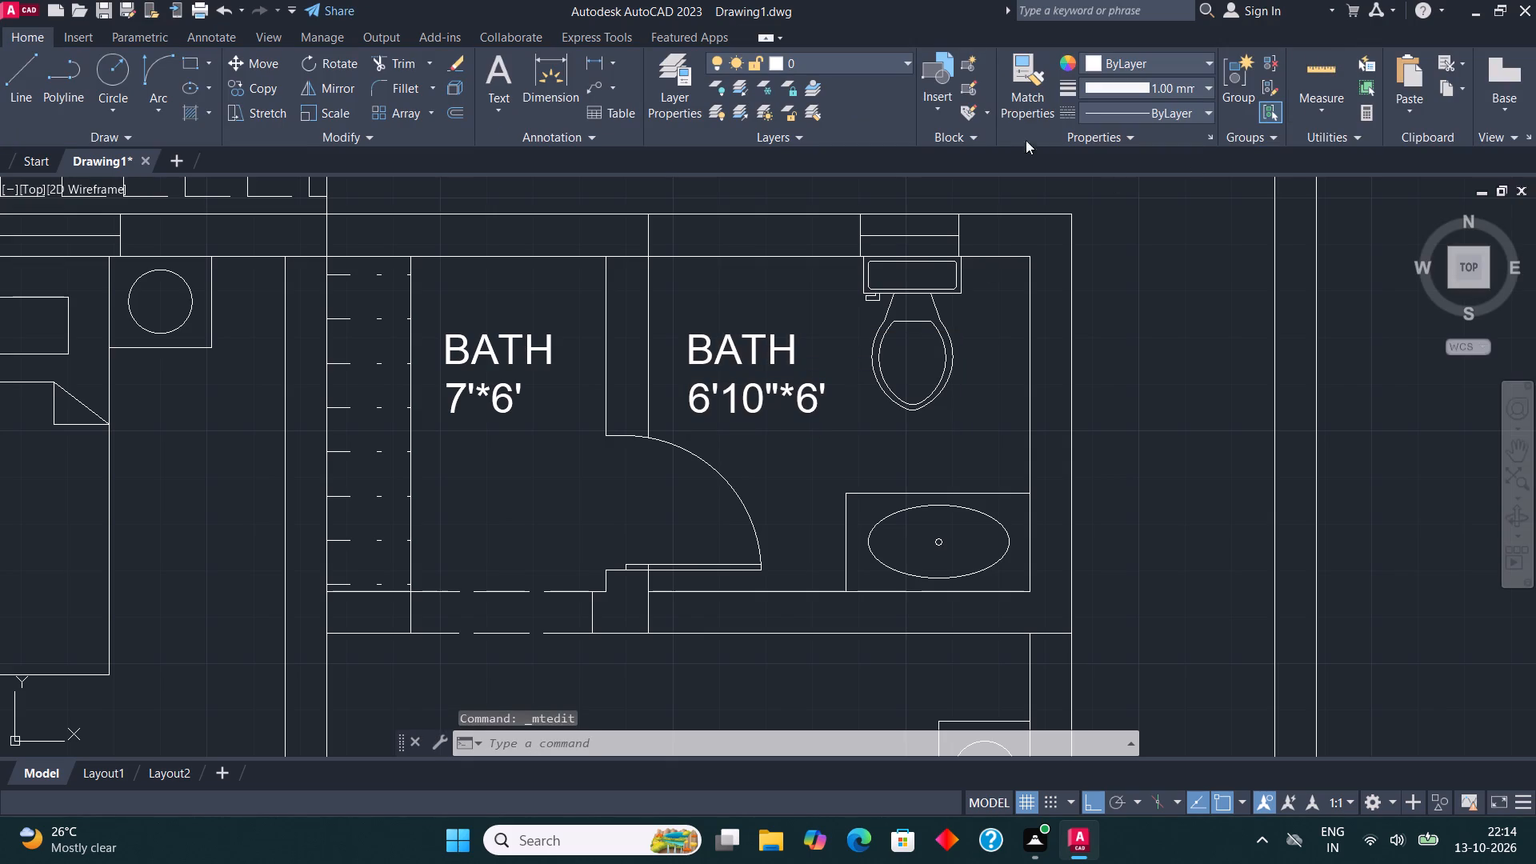
Reword the BATH 7'*6' label in the closet room west of that bath to DRESS and 5'*6' on two lines.
click(474, 346)
click(467, 357)
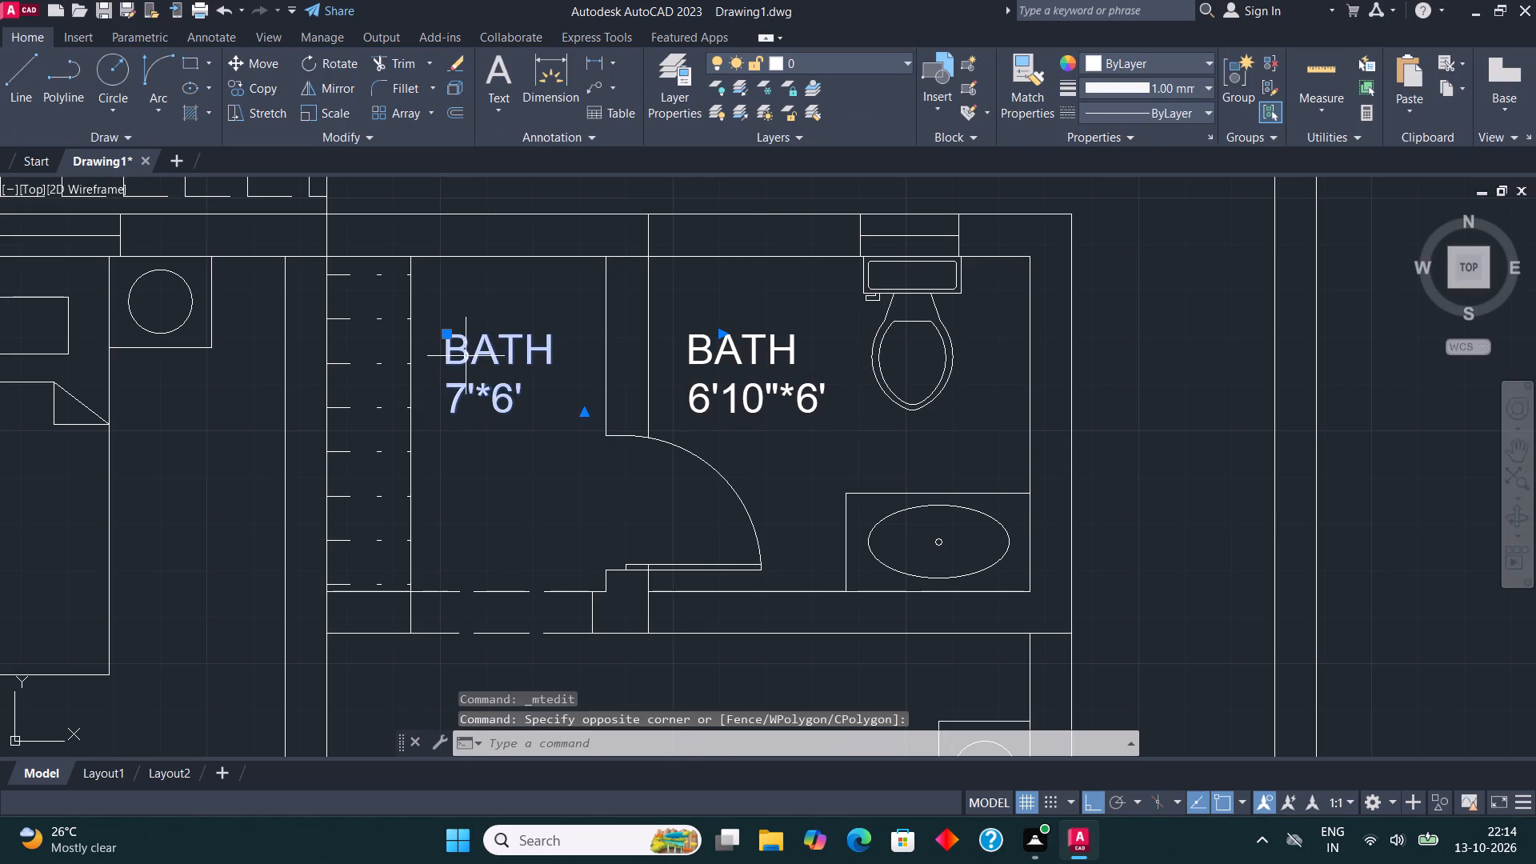
right_click(463, 354)
click(566, 313)
click(556, 394)
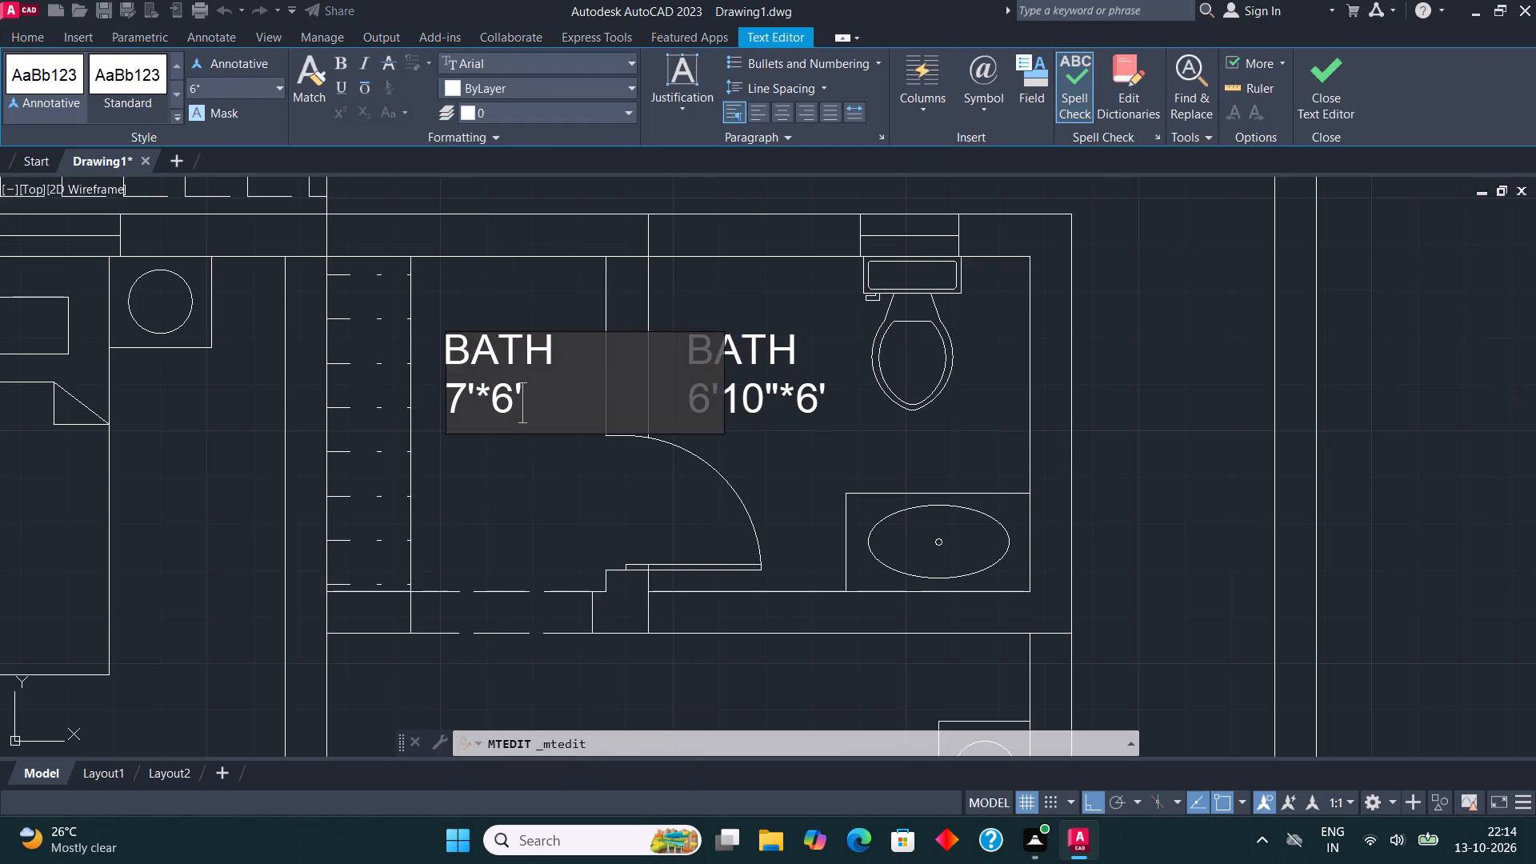
key(BackSpace)
key(BackSpace)
key(BackSpace)
key(BackSpace)
key(BackSpace)
key(BackSpace)
key(BackSpace)
key(BackSpace)
key(BackSpace)
key(BackSpace)
key(BackSpace)
key(BackSpace)
key(BackSpace)
key(BackSpace)
key(BackSpace)
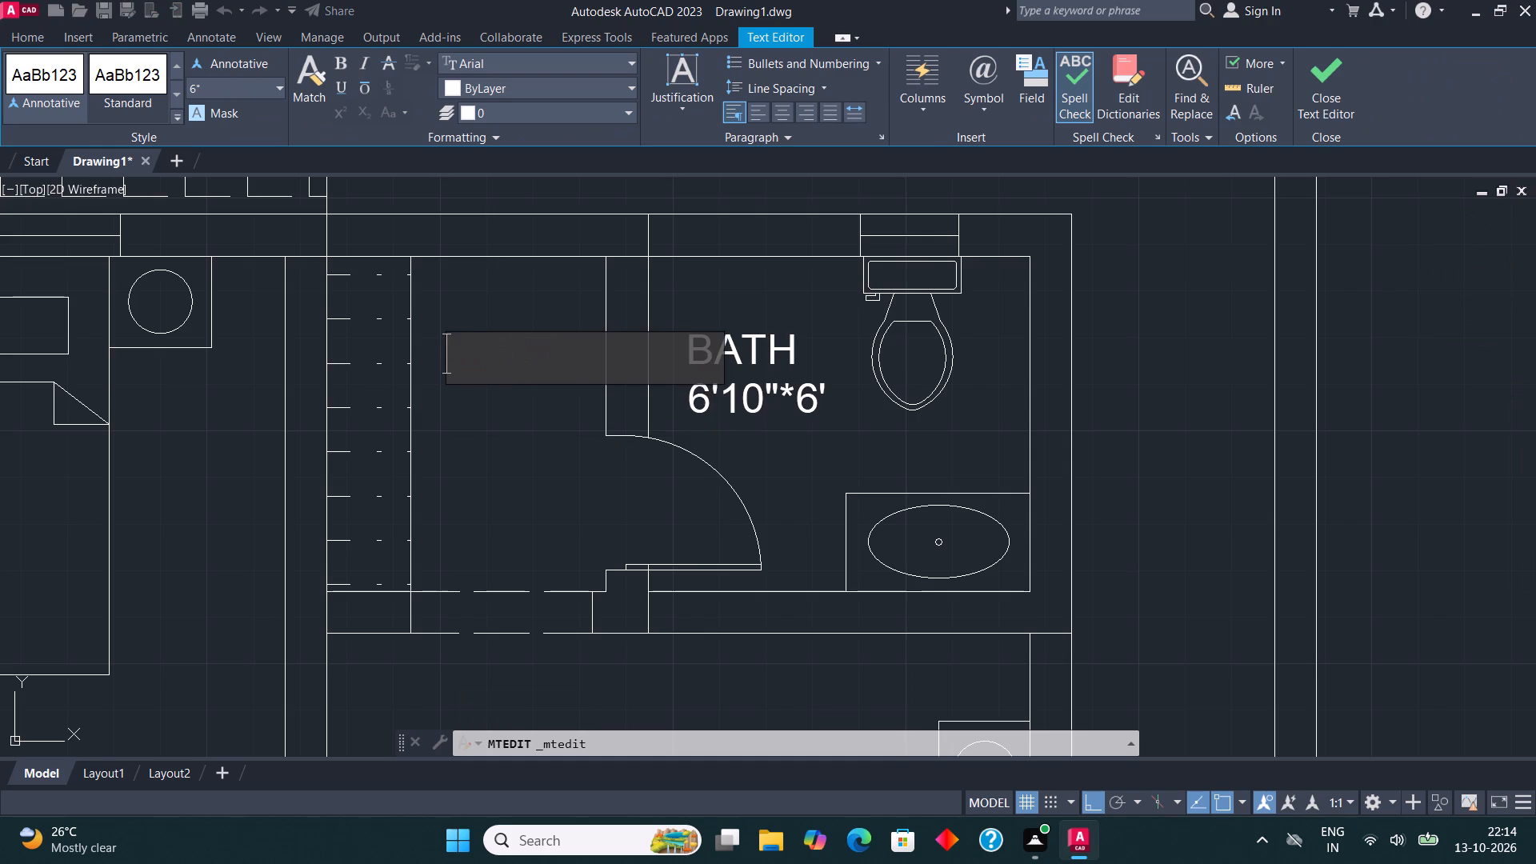
text(DRE)
text(SS)
key(Return)
key(5)
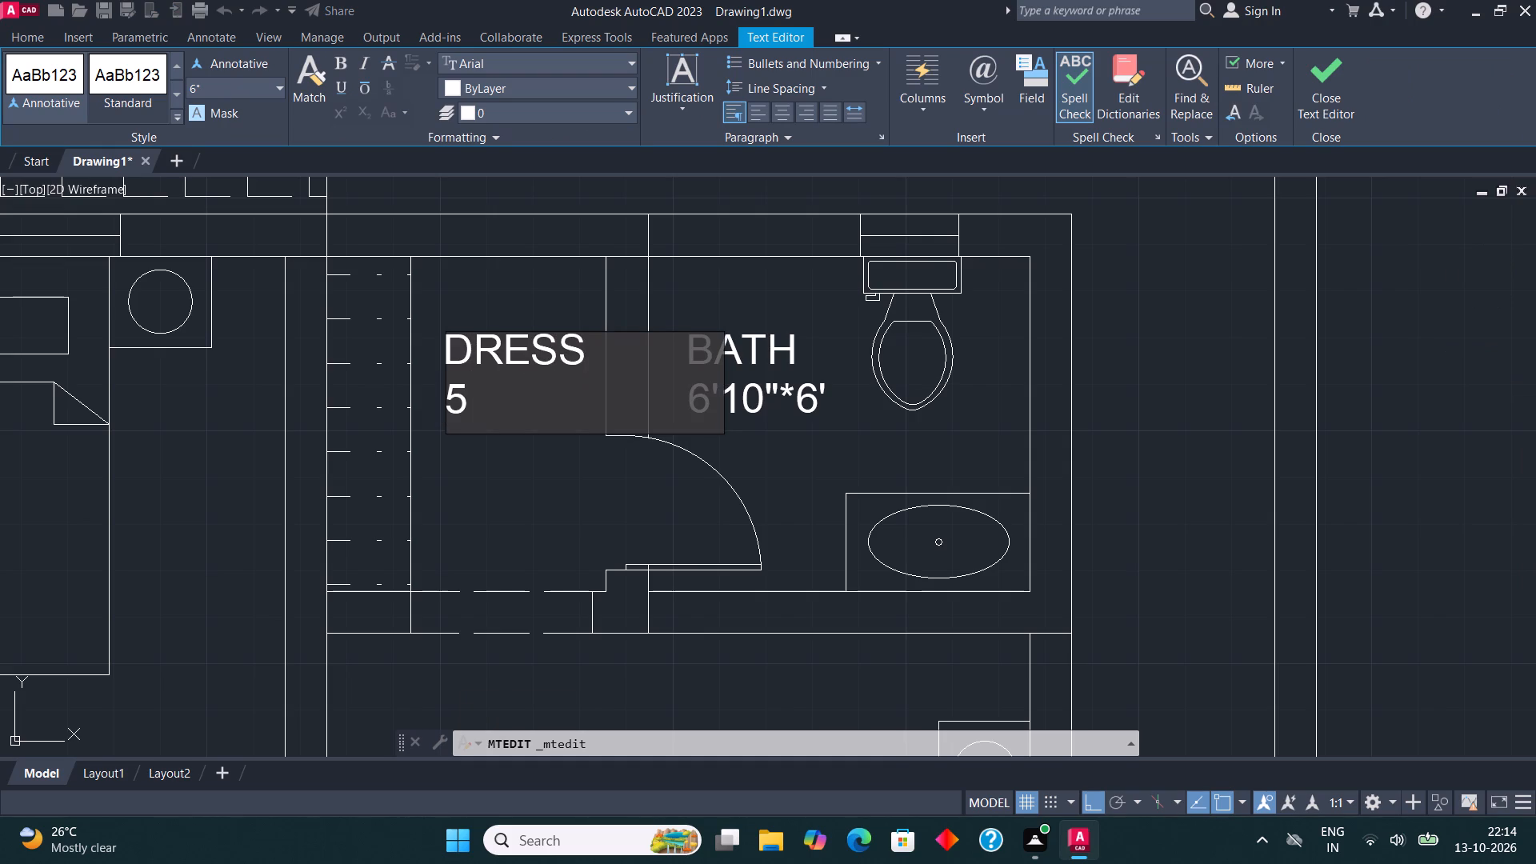
text('*6')
click(1321, 83)
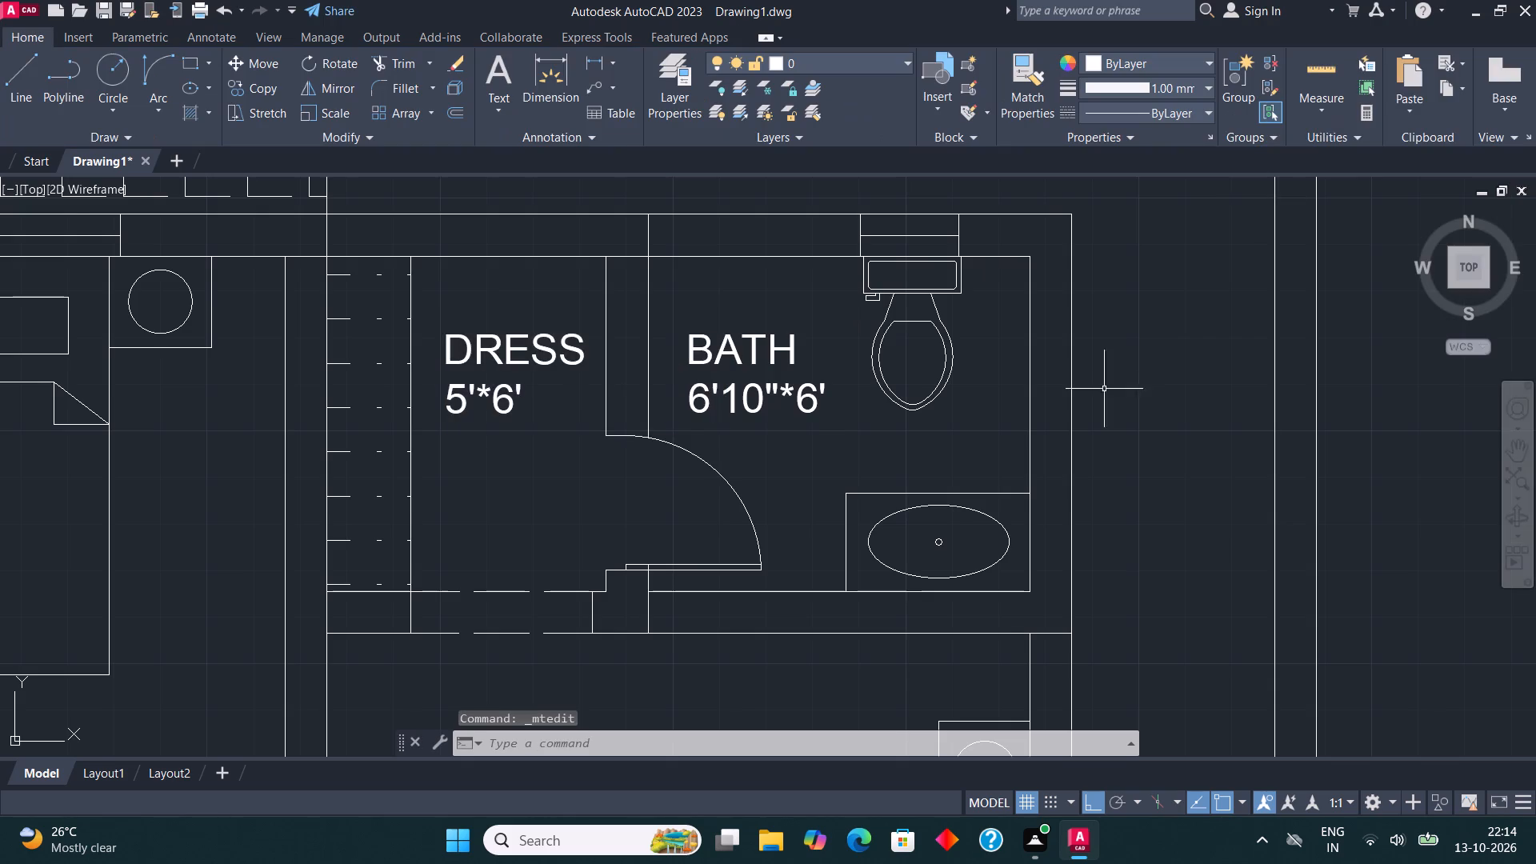
Reword the BATH 7'*6' label in the open strip north of the DRESS and BATH rooms to LAUNDRY.
scroll(1071, 452, down, 2)
scroll(978, 298, up, 2)
click(870, 380)
right_click(869, 380)
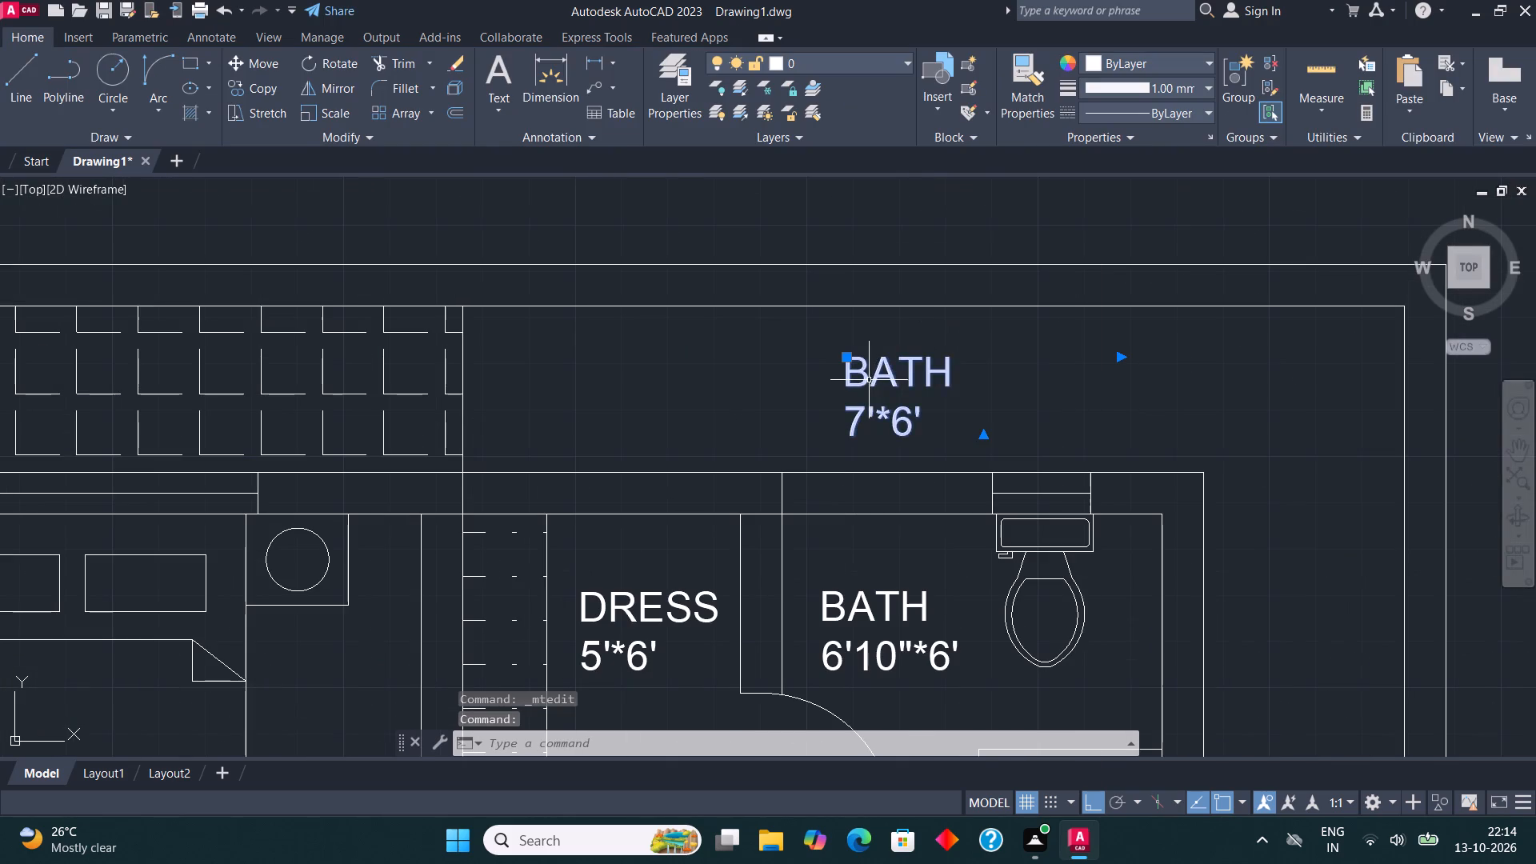
click(936, 316)
click(936, 421)
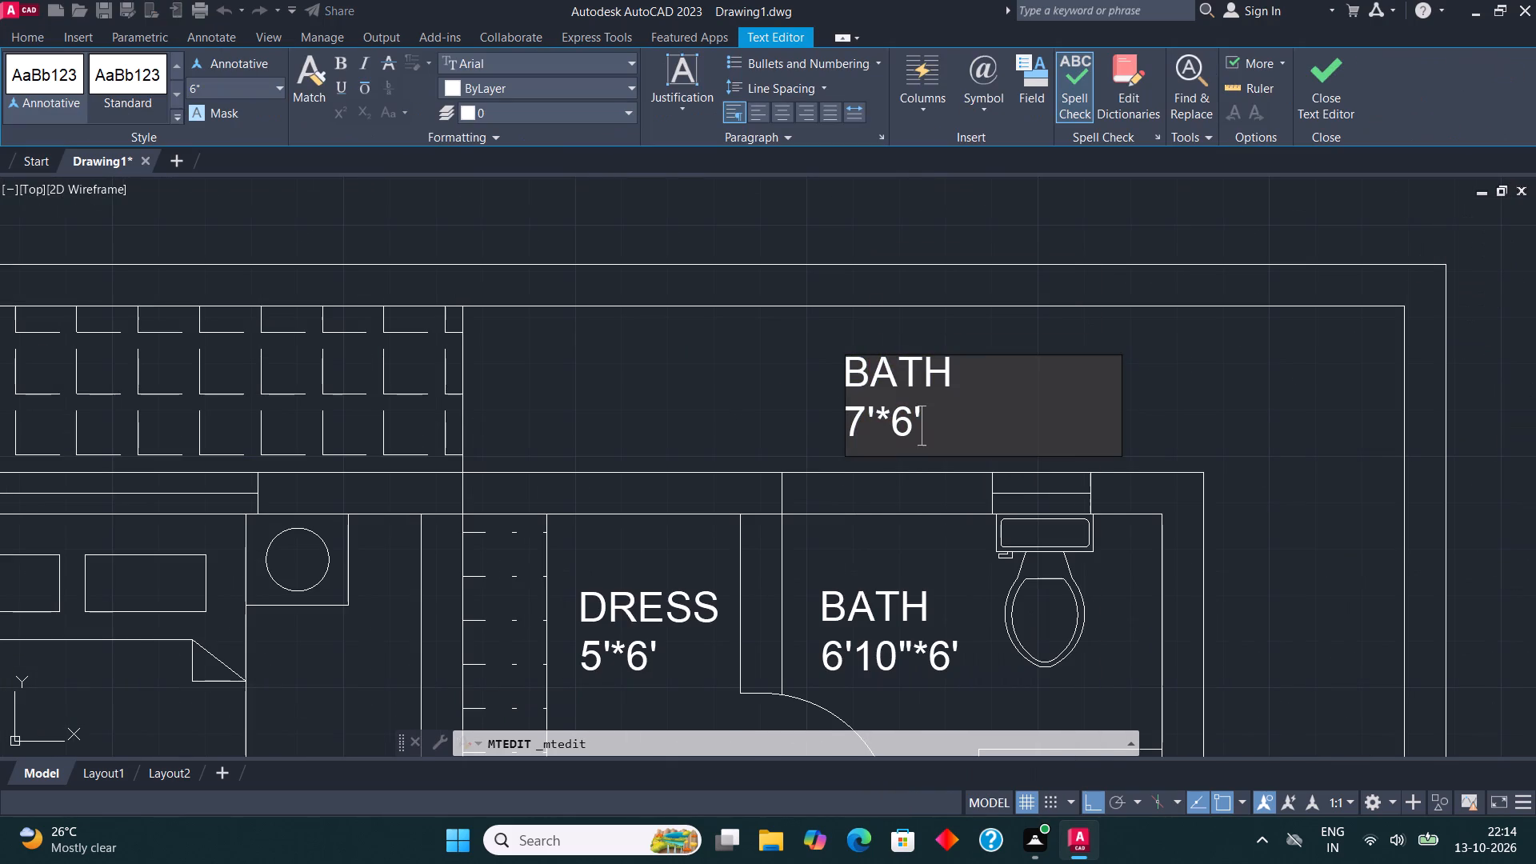
key(BackSpace)
key(BackSpace)
key(BackSpace)
key(BackSpace)
key(BackSpace)
key(BackSpace)
key(BackSpace)
key(BackSpace)
key(BackSpace)
key(BackSpace)
key(BackSpace)
key(BackSpace)
key(BackSpace)
key(BackSpace)
key(BackSpace)
key(BackSpace)
key(BackSpace)
key(BackSpace)
key(BackSpace)
key(BackSpace)
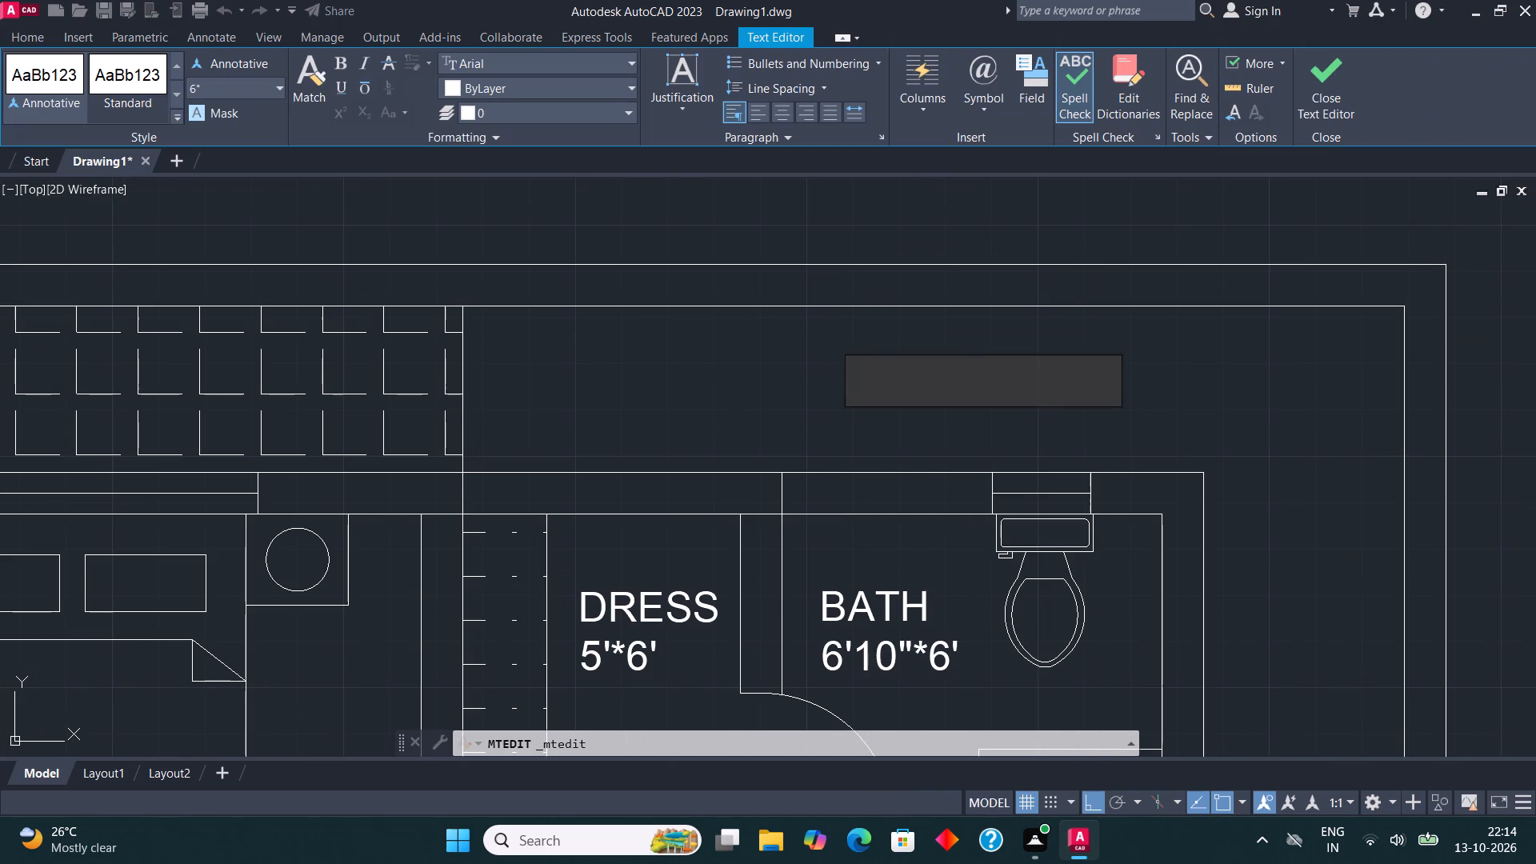
key(l)
text(AUN)
text(DRY)
click(1324, 79)
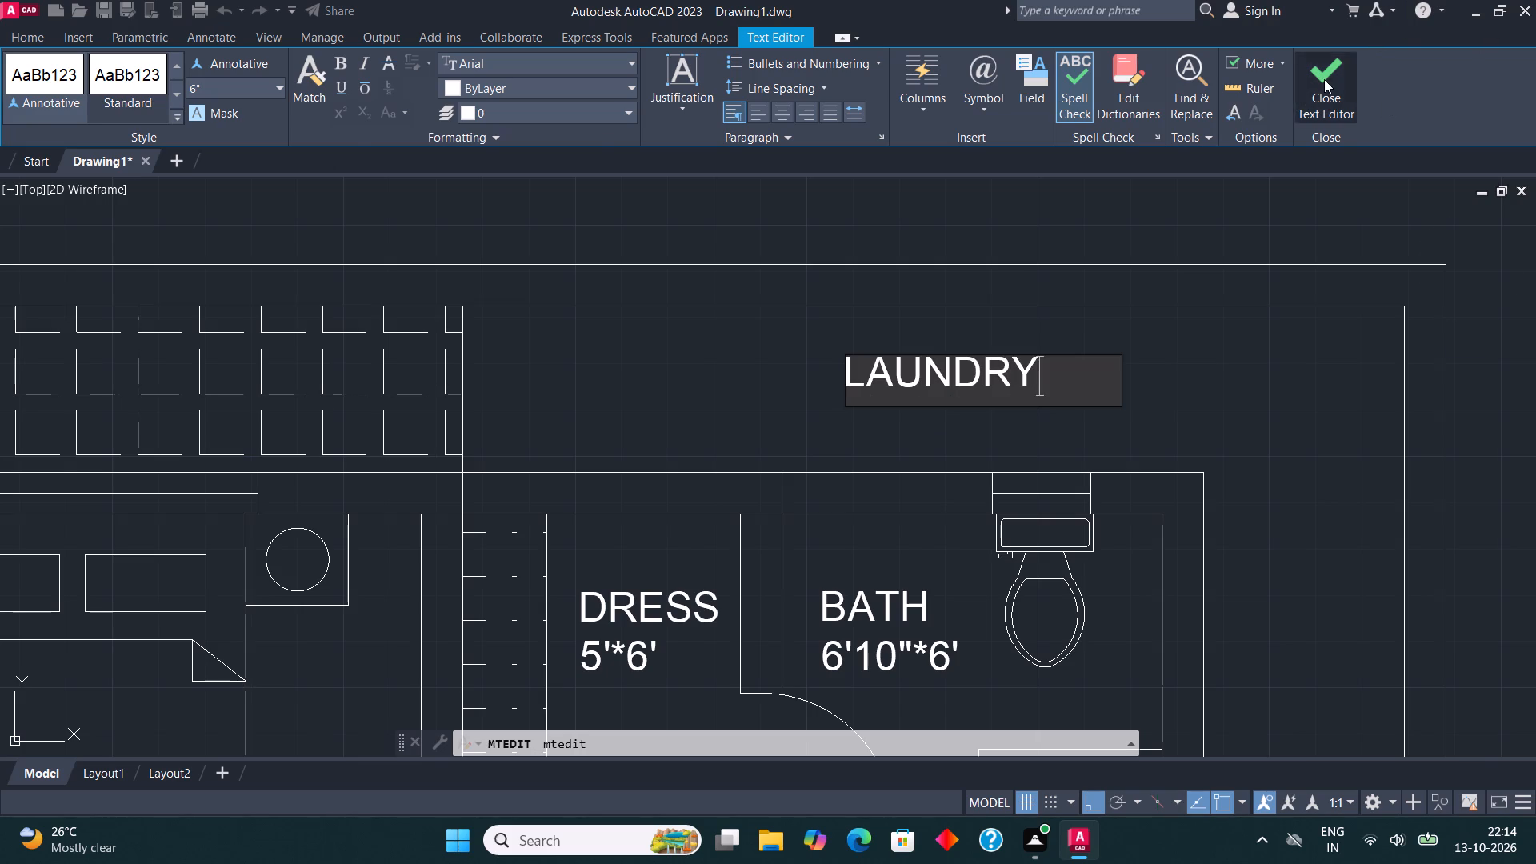
Reword the BATH 7'*6' label below the bed in the middle north room to BEDROOM and 13'*15' on two lines.
scroll(1071, 334, down, 3)
middle_drag(854, 342, 786, 276)
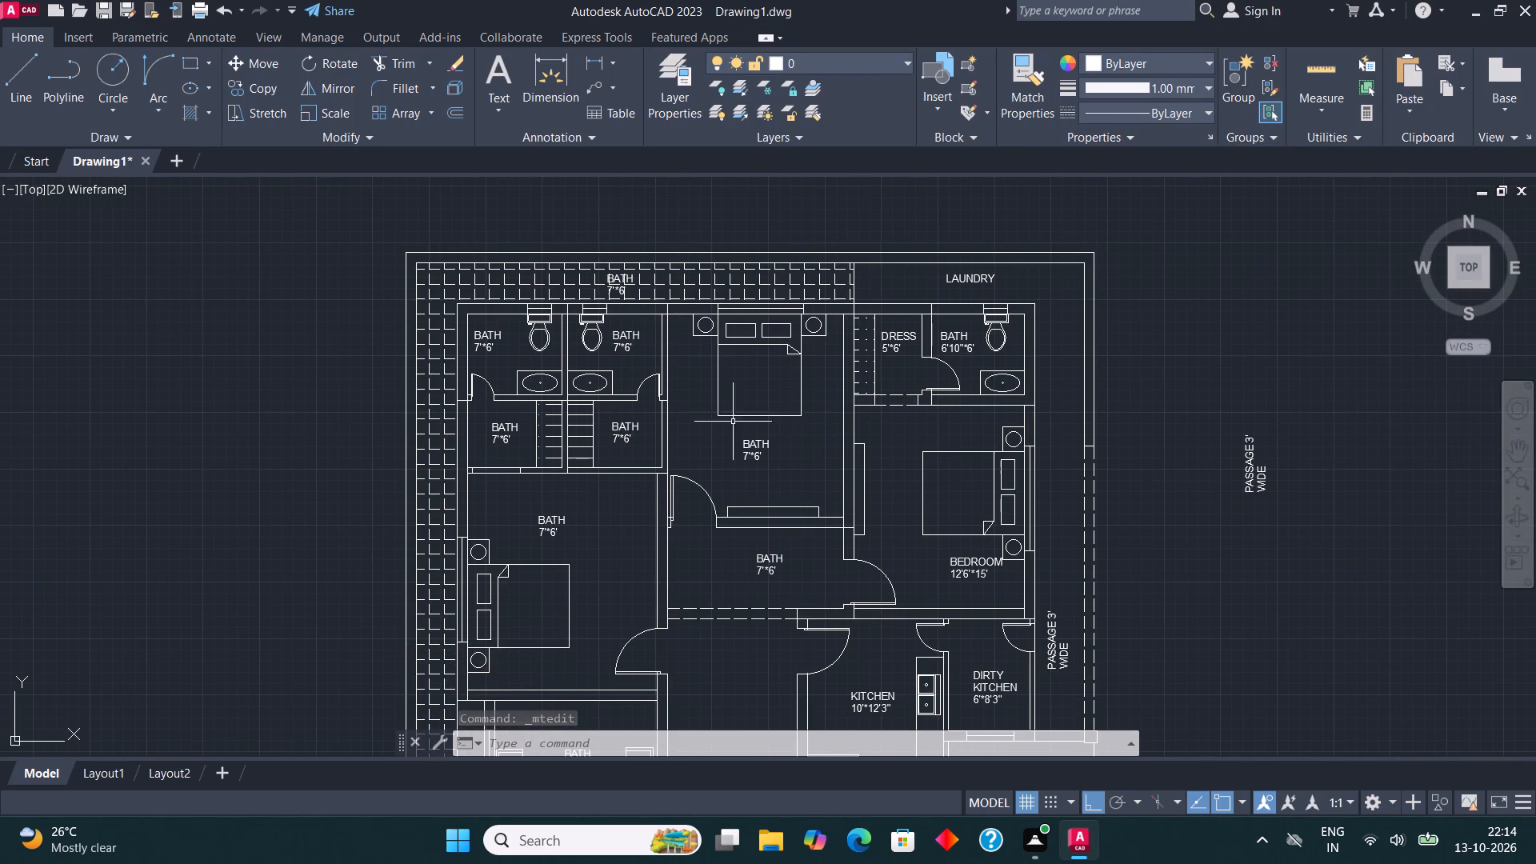
scroll(744, 444, up, 3)
click(745, 444)
right_click(745, 444)
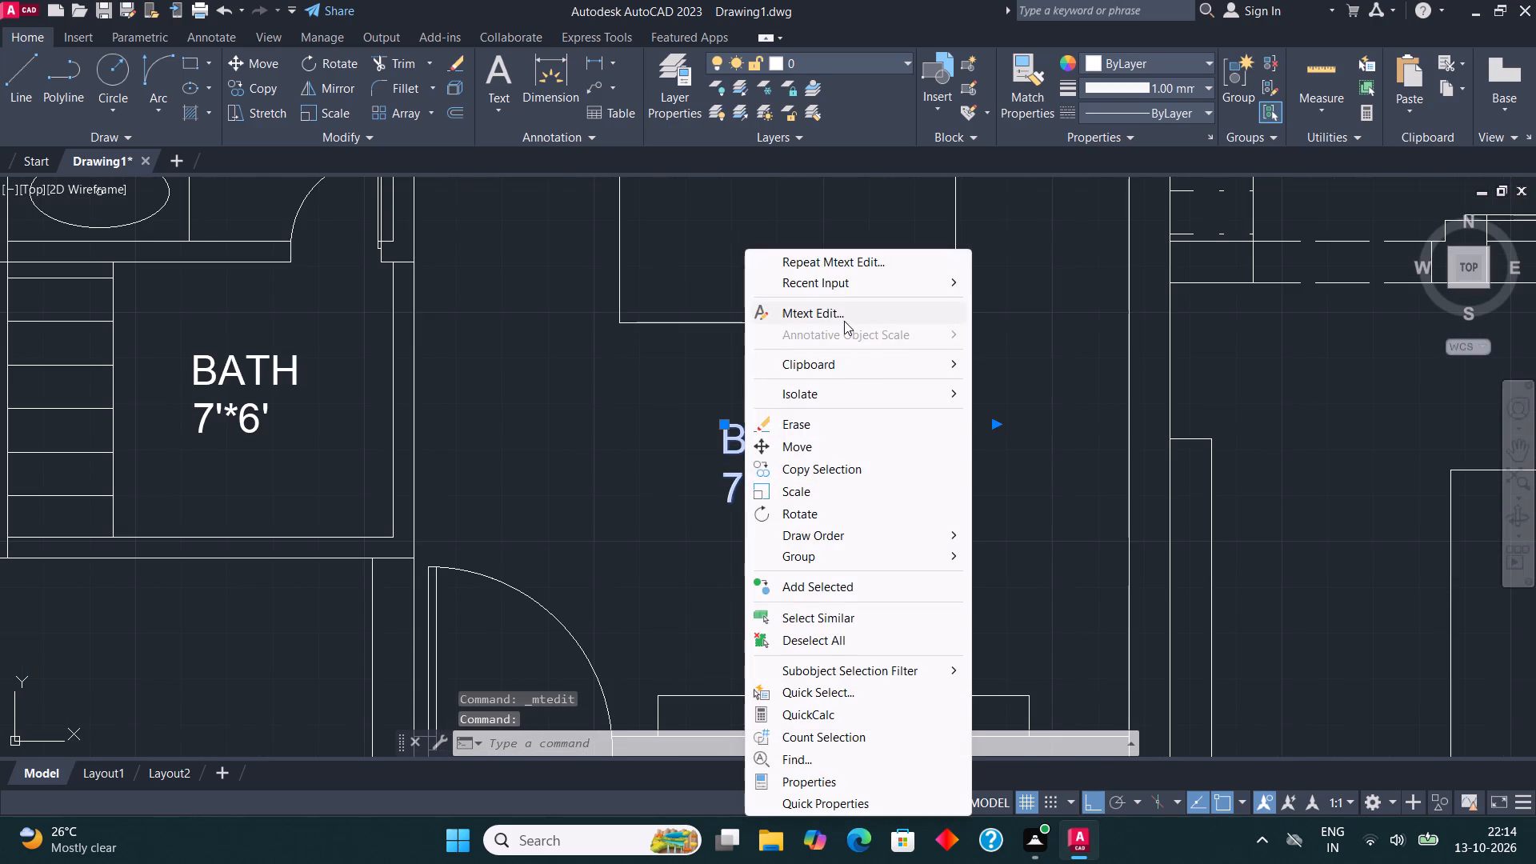
click(842, 305)
click(818, 503)
key(BackSpace)
key(BackSpace)
key(BackSpace)
key(BackSpace)
key(BackSpace)
key(BackSpace)
key(BackSpace)
key(BackSpace)
key(BackSpace)
key(BackSpace)
key(BackSpace)
key(BackSpace)
key(BackSpace)
key(BackSpace)
key(BackSpace)
key(BackSpace)
key(BackSpace)
key(BackSpace)
key(BackSpace)
key(BackSpace)
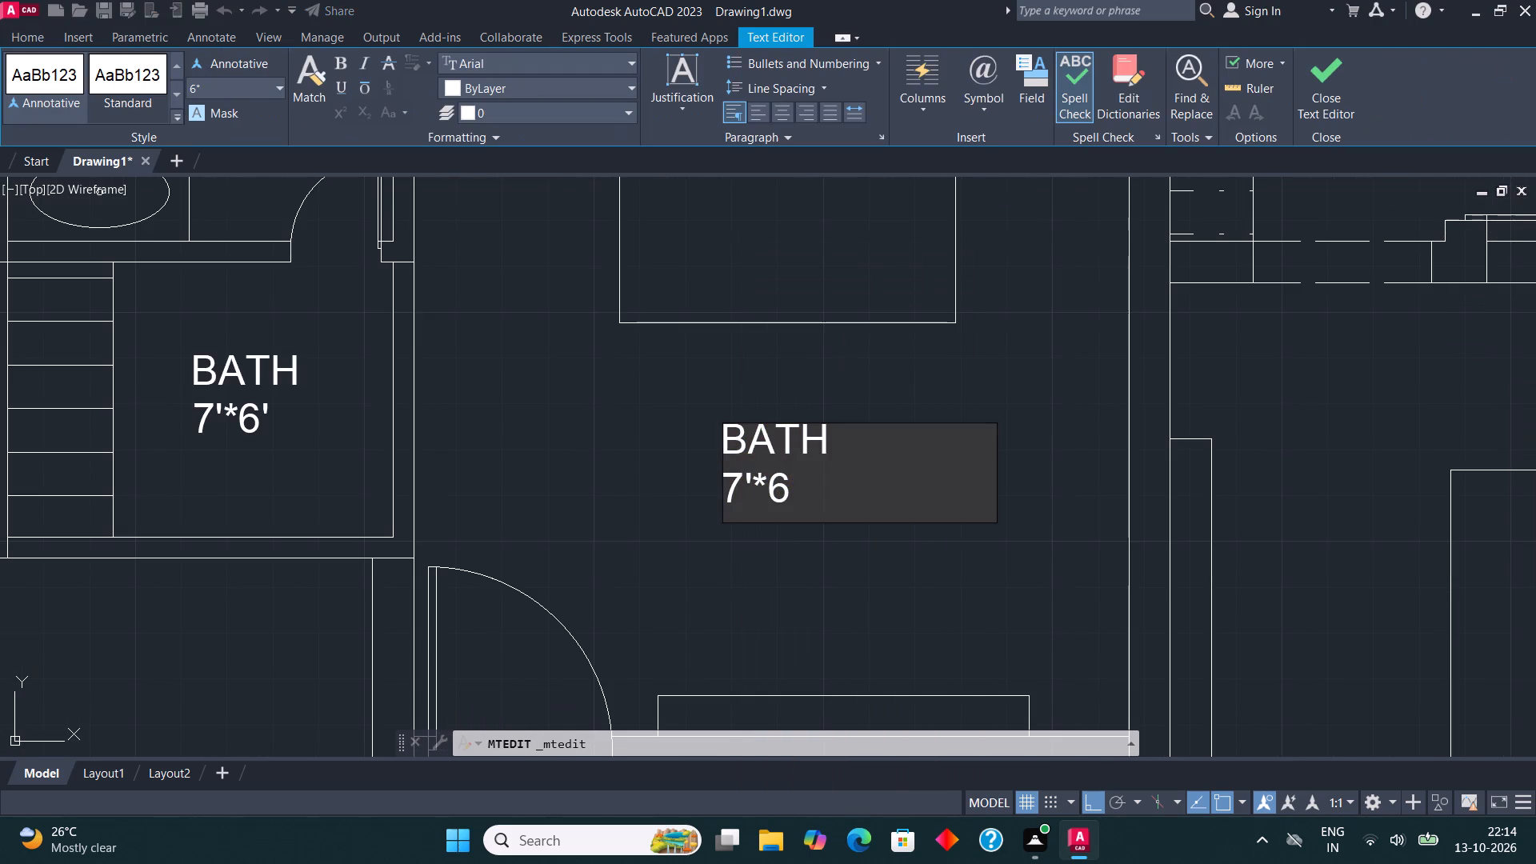
text(BEDROOM)
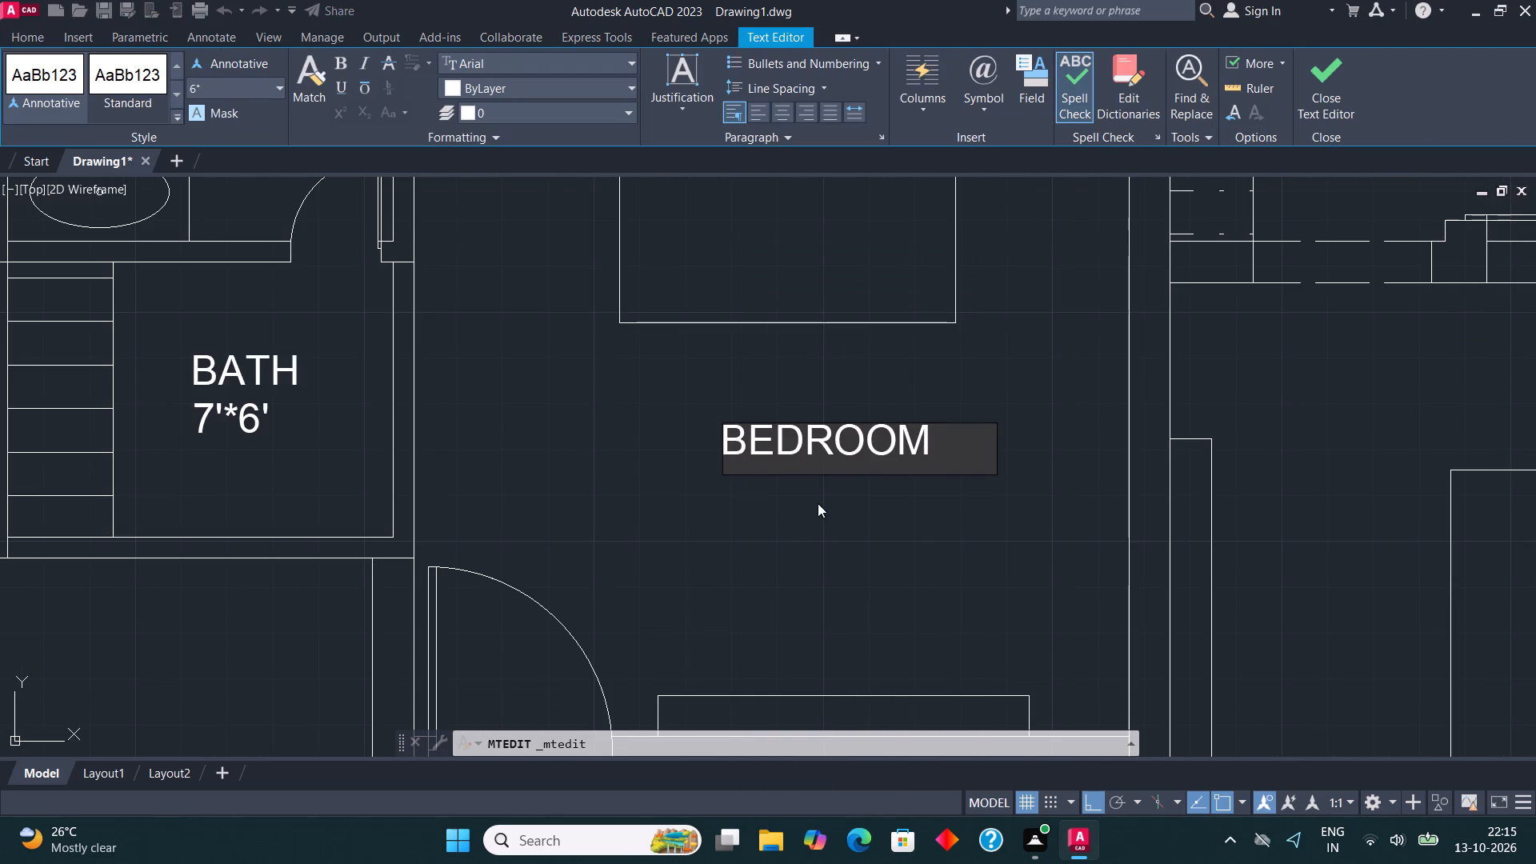
key(Return)
text(13')
text(*15')
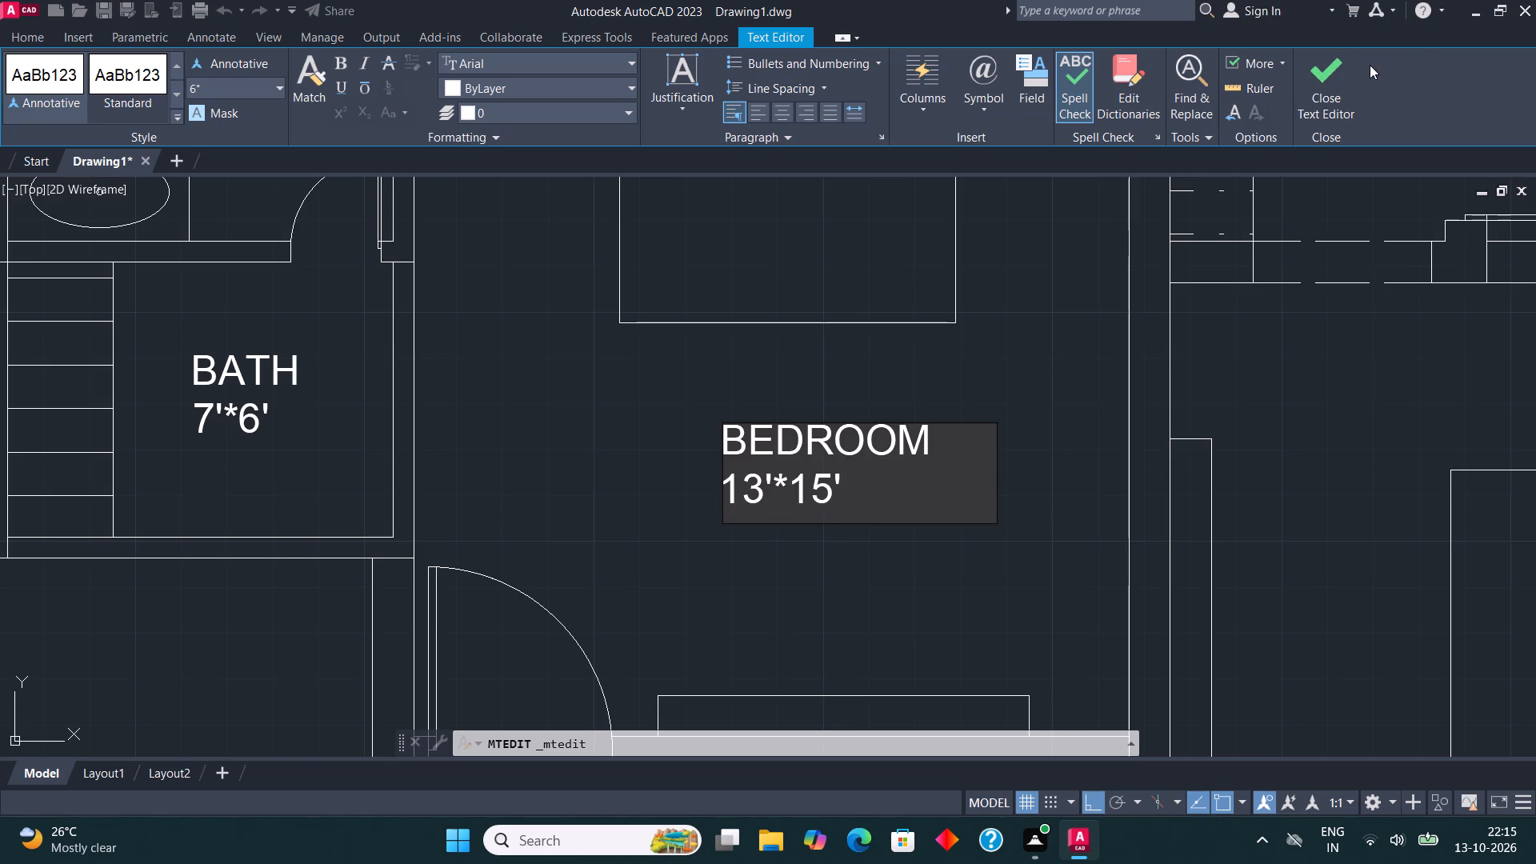
click(1318, 71)
Reword the BATH 7'*6' label in the space south of the 13'*15' BEDROOM to LOBBY and 14'*6' on two lines.
scroll(890, 371, down, 2)
middle_drag(864, 357, 830, 275)
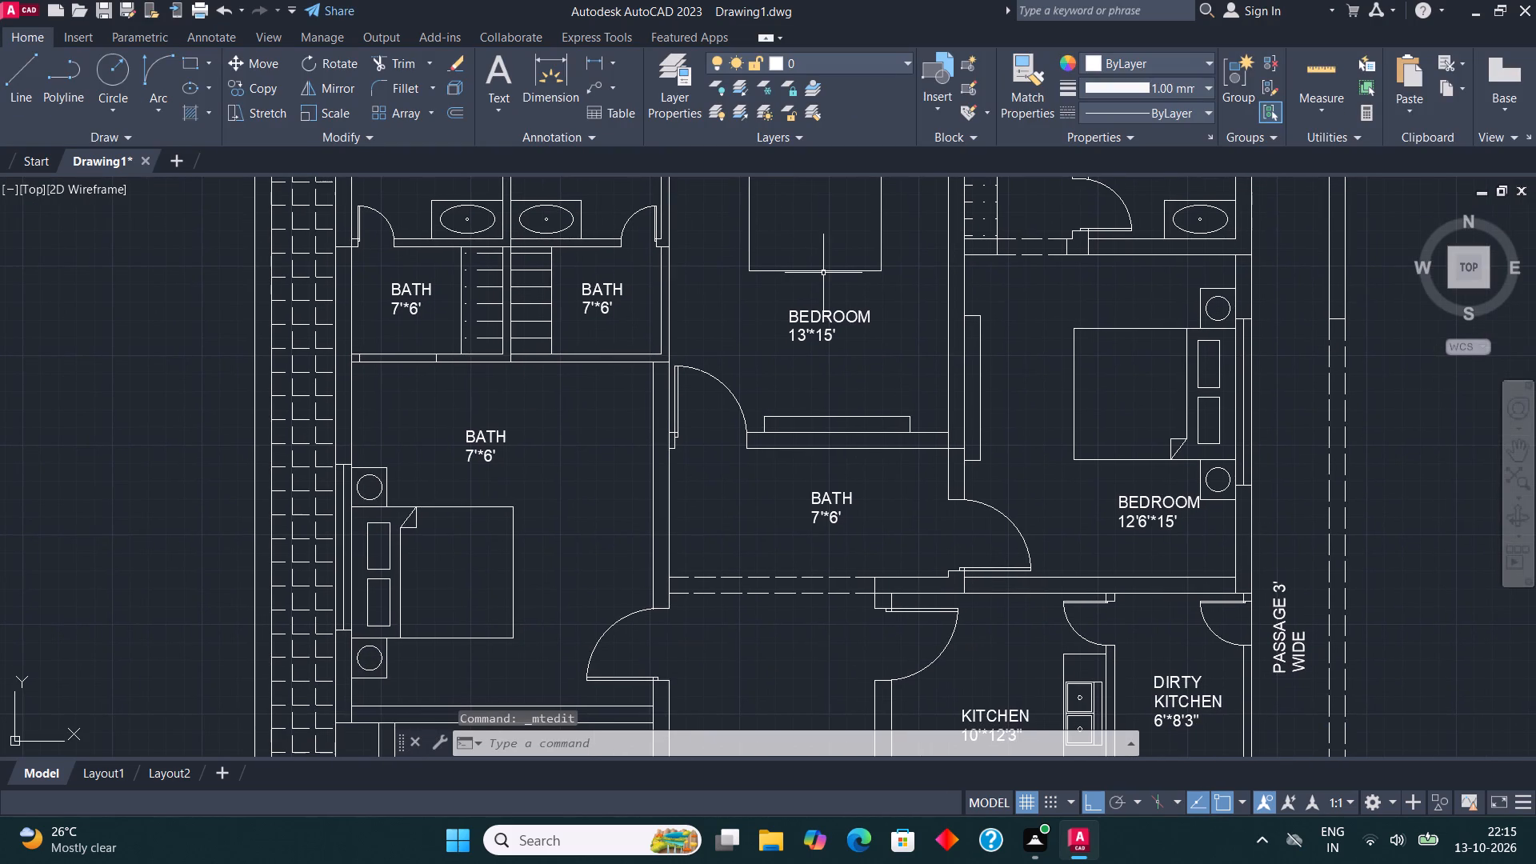
scroll(873, 559, up, 2)
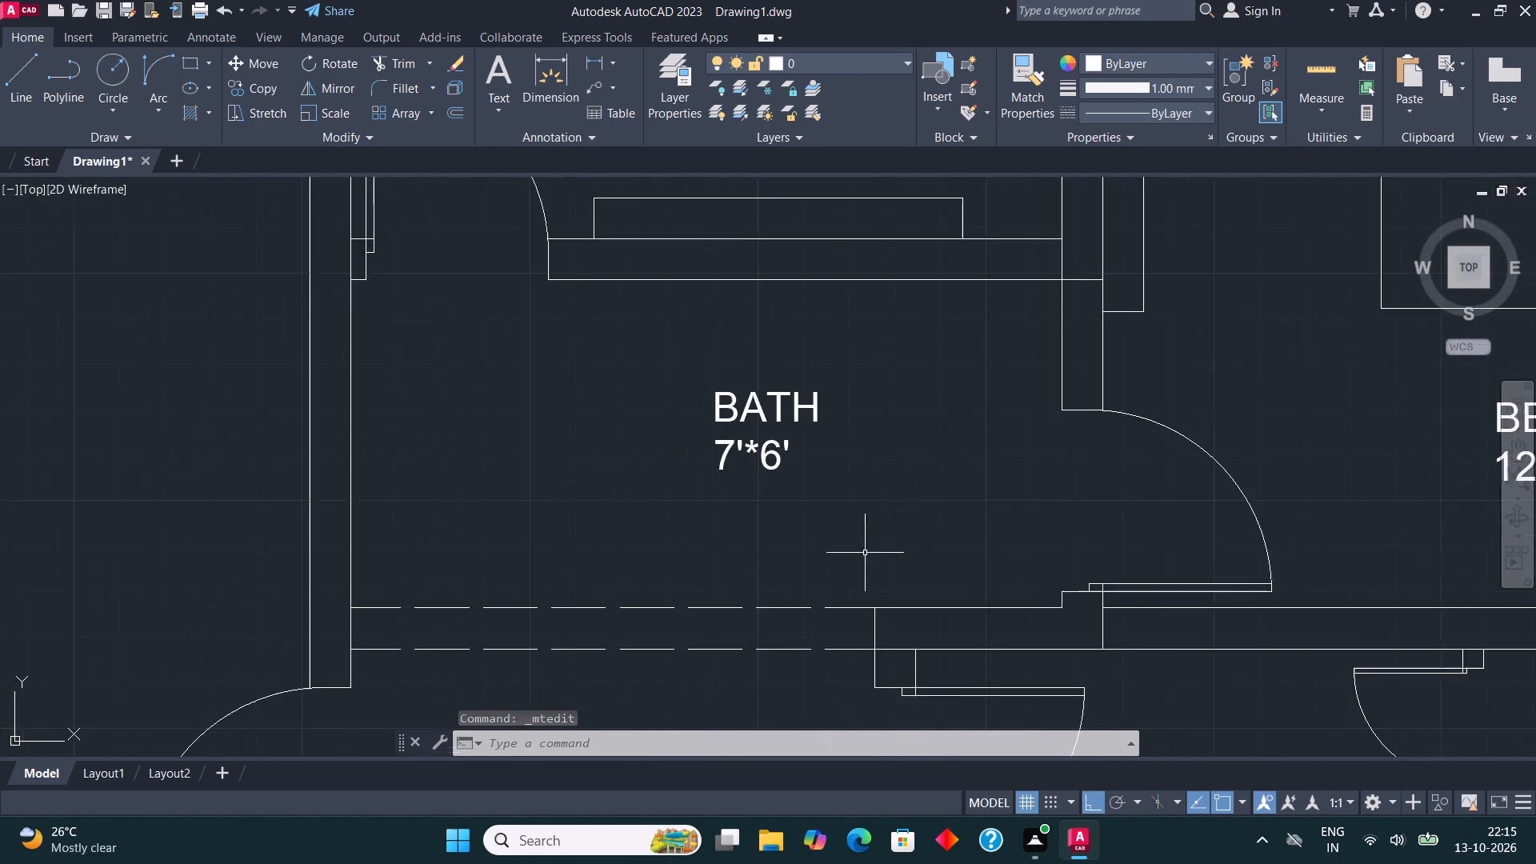
middle_drag(847, 547, 777, 547)
click(711, 408)
right_click(711, 408)
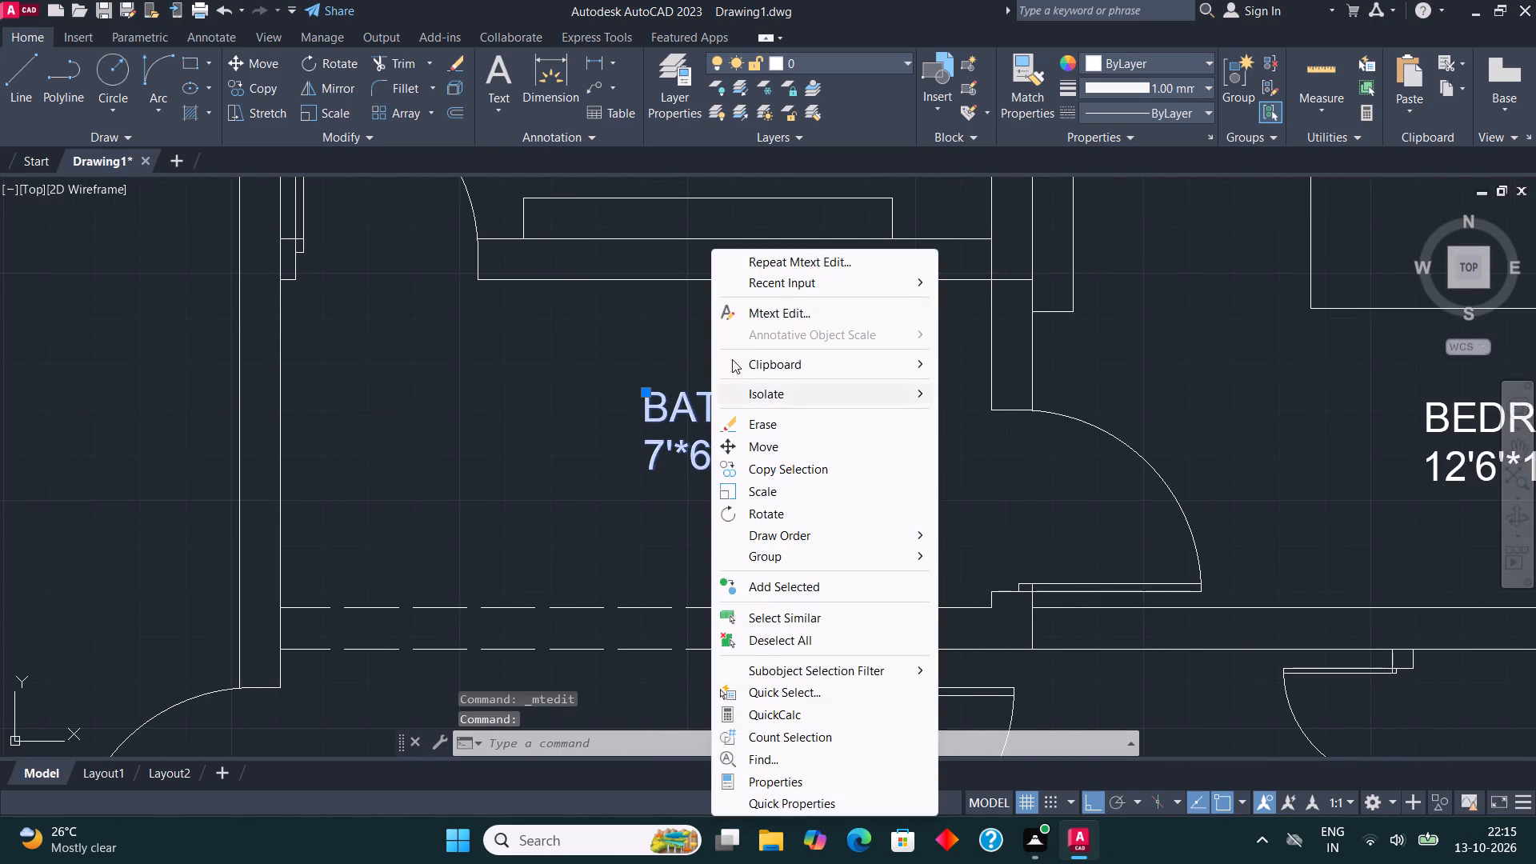
click(770, 311)
click(750, 454)
key(BackSpace)
key(BackSpace)
key(BackSpace)
key(BackSpace)
key(BackSpace)
key(BackSpace)
key(BackSpace)
key(BackSpace)
key(BackSpace)
key(BackSpace)
key(BackSpace)
key(BackSpace)
key(BackSpace)
key(BackSpace)
key(BackSpace)
key(BackSpace)
key(BackSpace)
key(BackSpace)
key(BackSpace)
key(BackSpace)
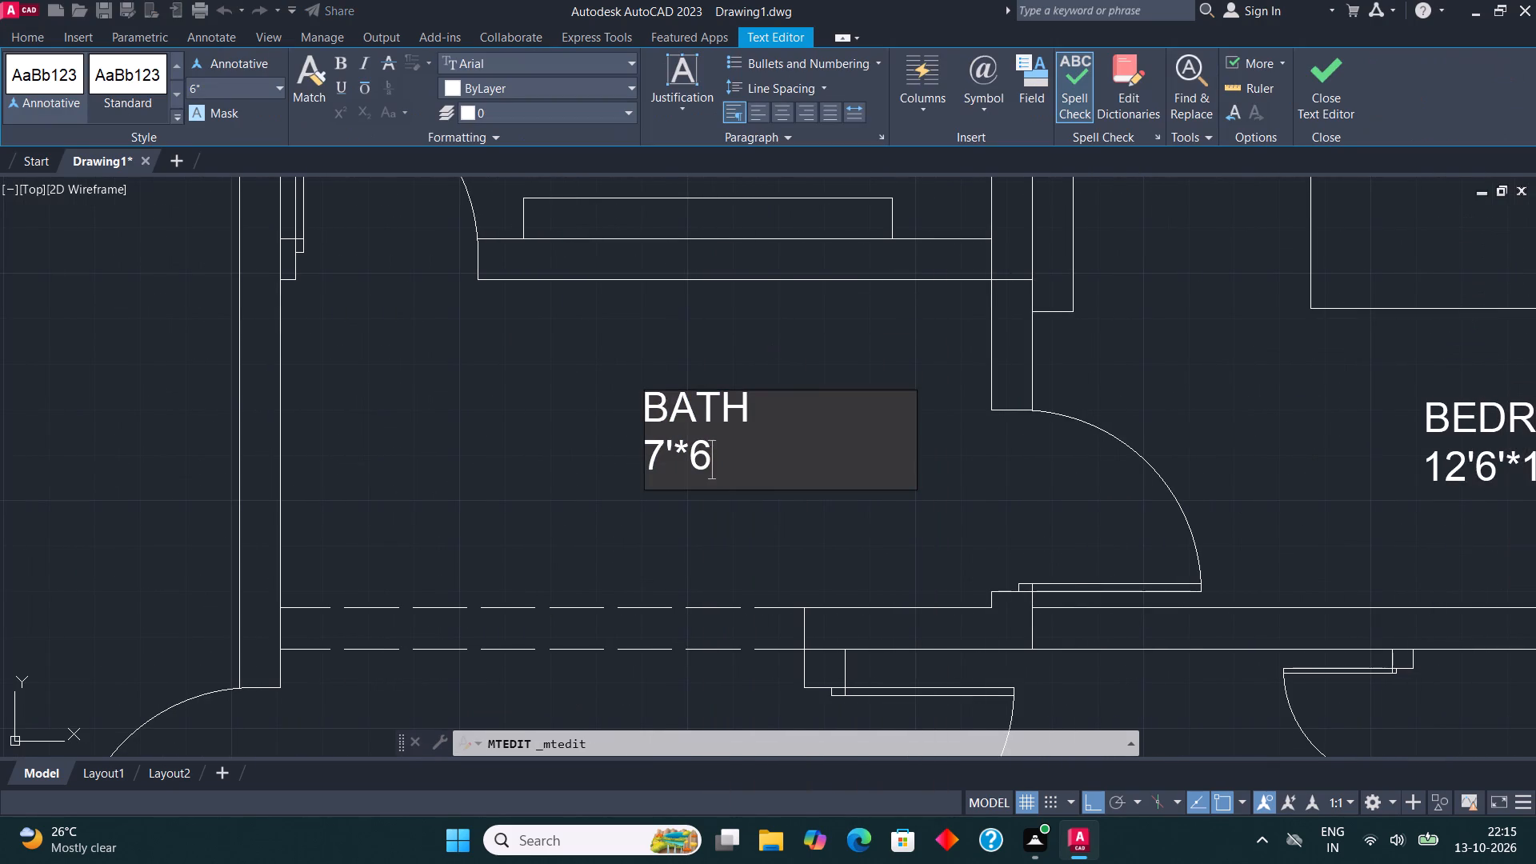
text(LOBBY)
key(Return)
text(14')
key(asterisk)
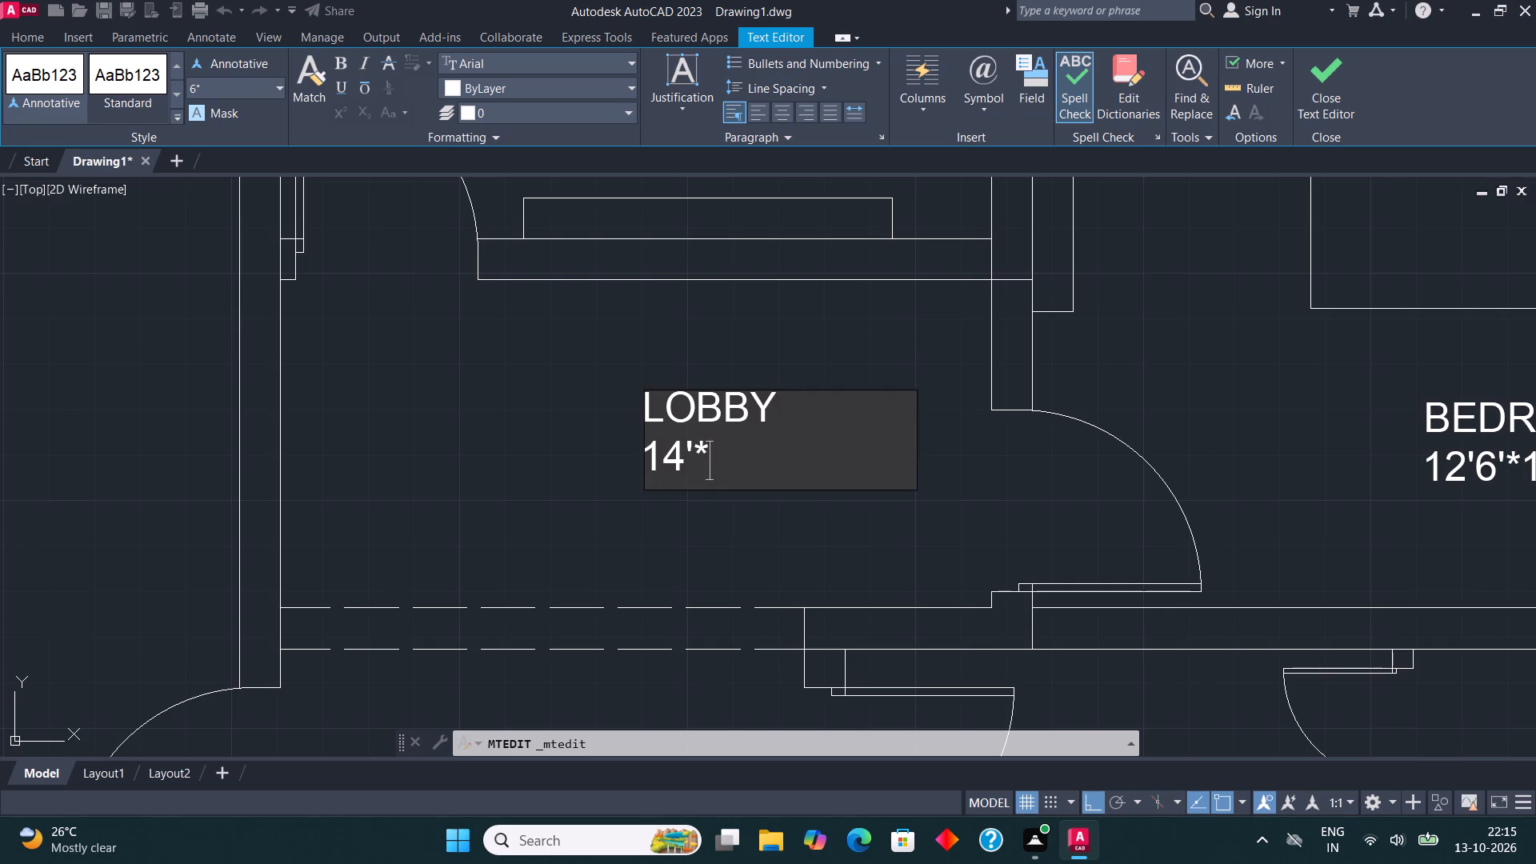
text(6')
click(1325, 86)
Reword the BATH 7'*6' label in the tiled strip north of the two northwest baths to PASSAGE.
scroll(1131, 559, down, 3)
middle_drag(996, 476, 962, 444)
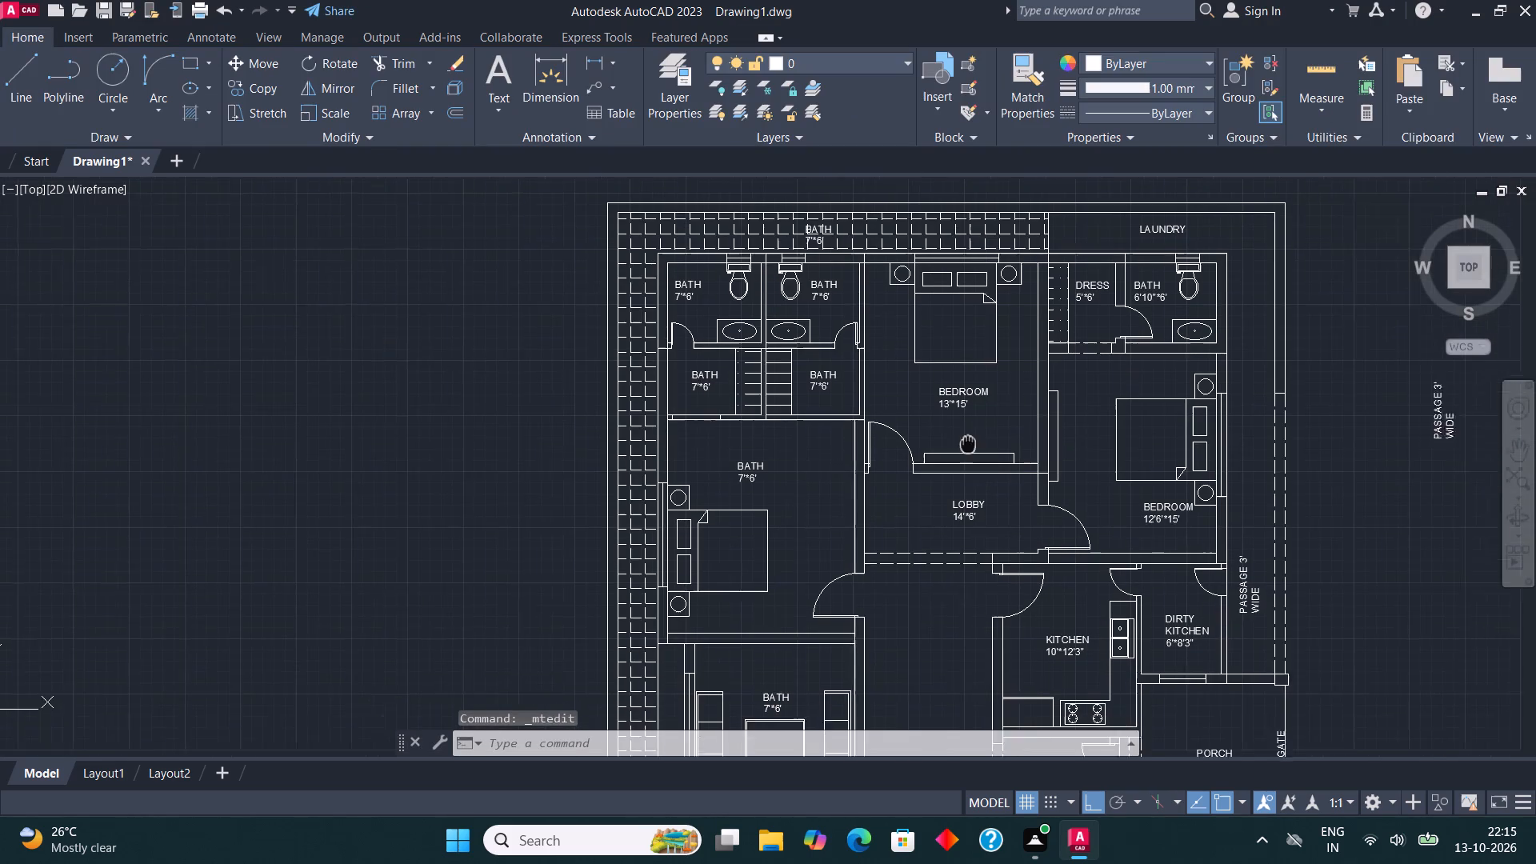
middle_drag(962, 444, 937, 446)
scroll(631, 243, up, 1)
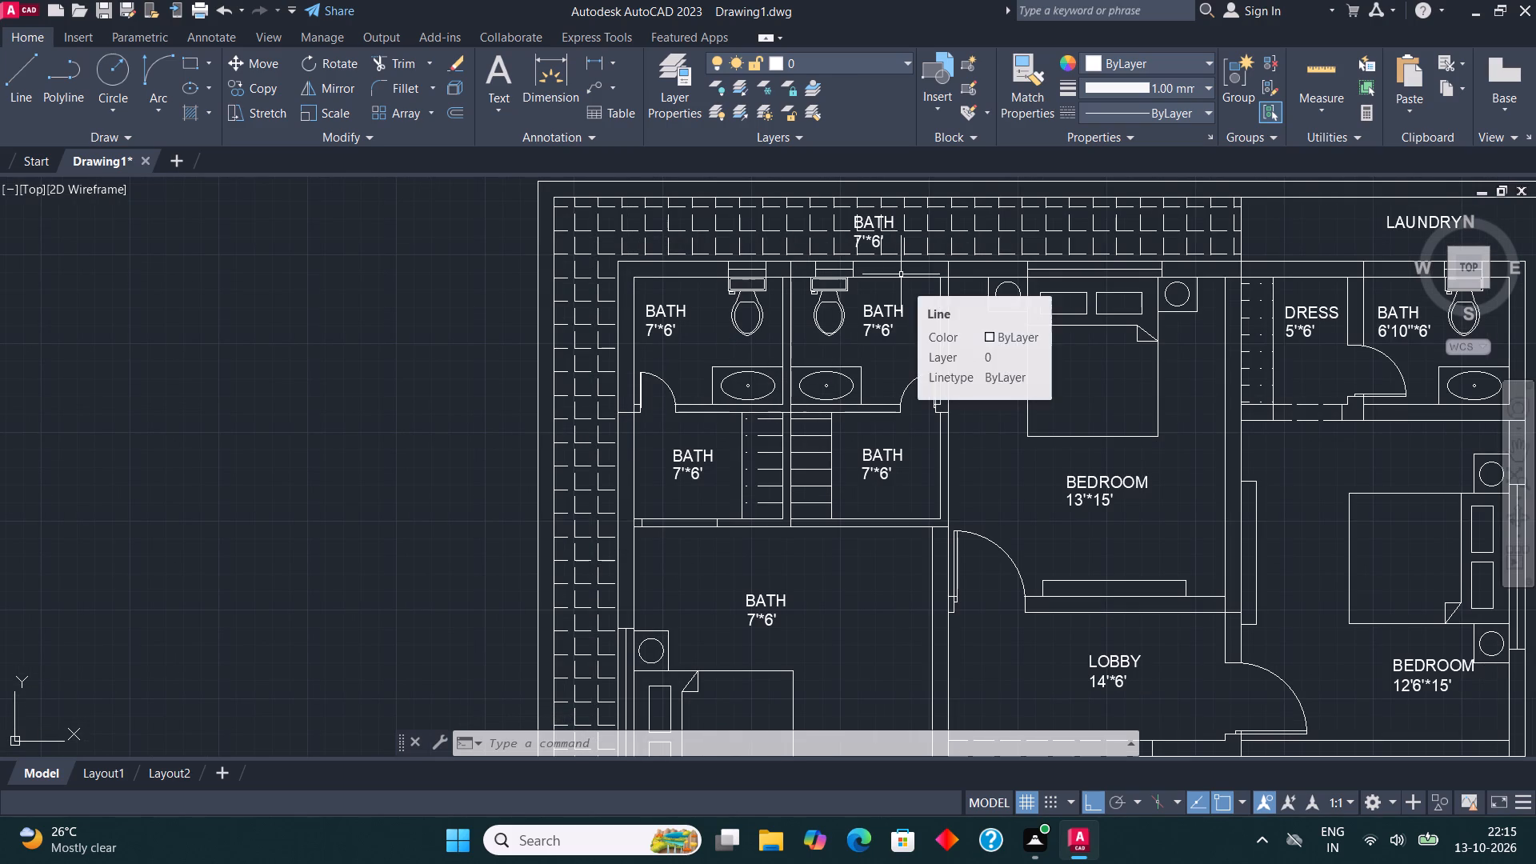
scroll(896, 223, up, 3)
click(875, 222)
right_click(874, 222)
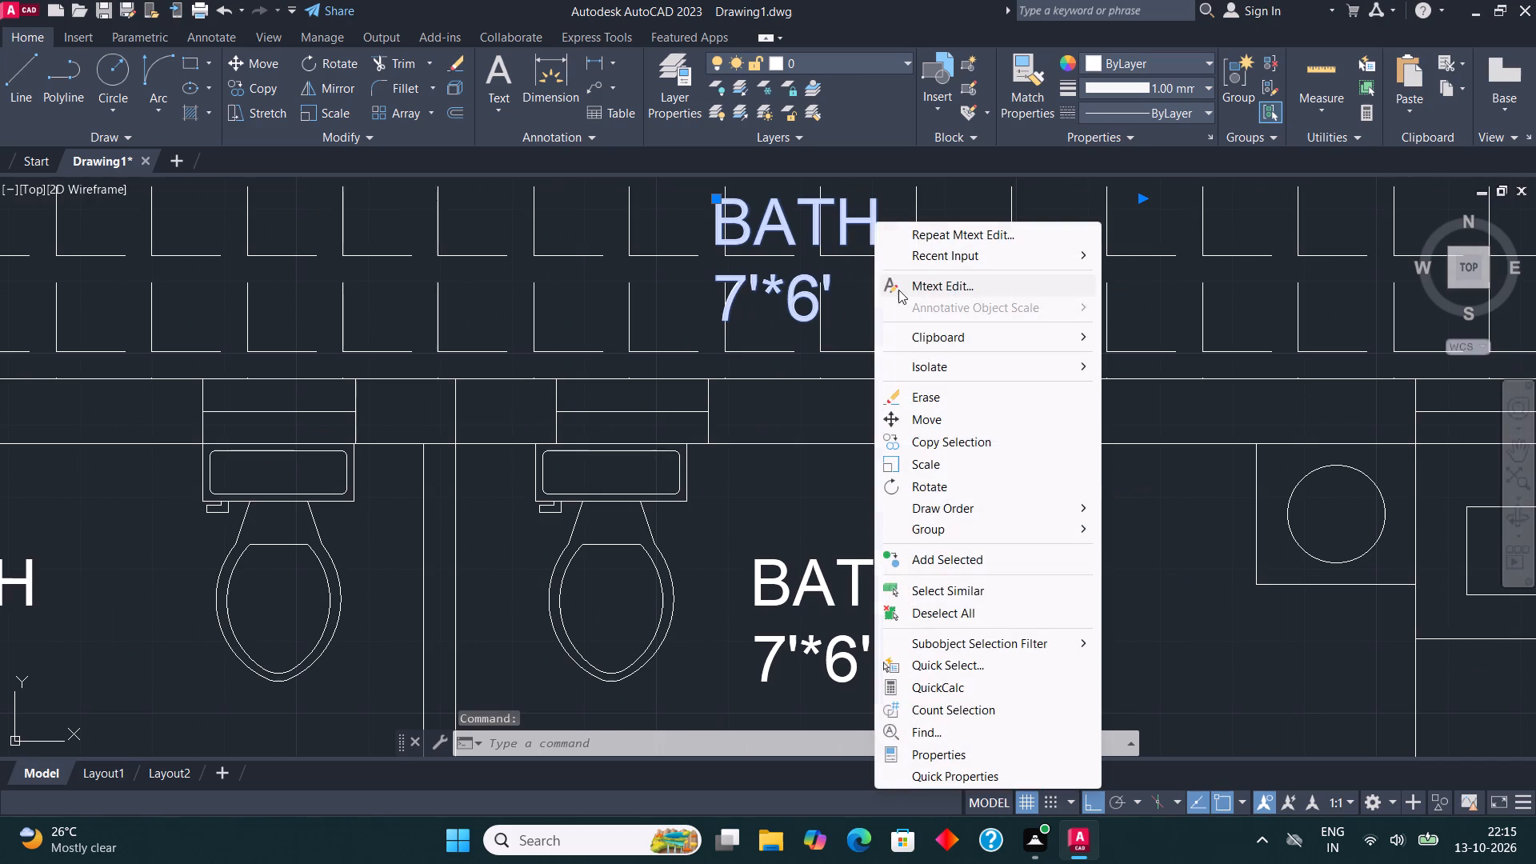
click(936, 282)
click(895, 312)
key(BackSpace)
key(BackSpace)
key(BackSpace)
key(BackSpace)
key(BackSpace)
key(BackSpace)
key(BackSpace)
key(BackSpace)
key(BackSpace)
key(BackSpace)
key(BackSpace)
key(BackSpace)
key(BackSpace)
key(BackSpace)
key(BackSpace)
key(BackSpace)
key(BackSpace)
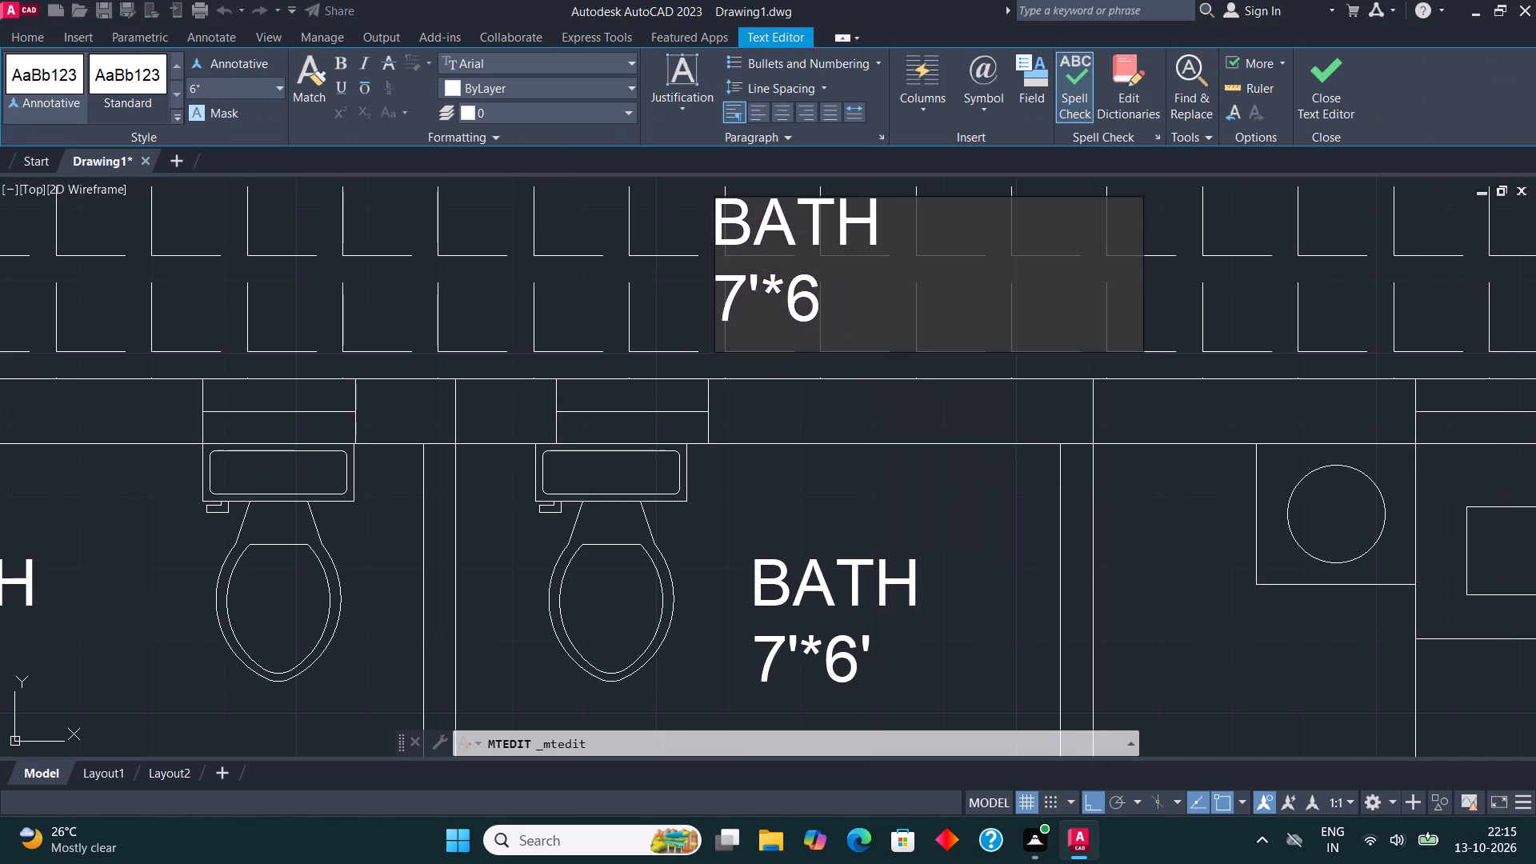
text(PASSAGE)
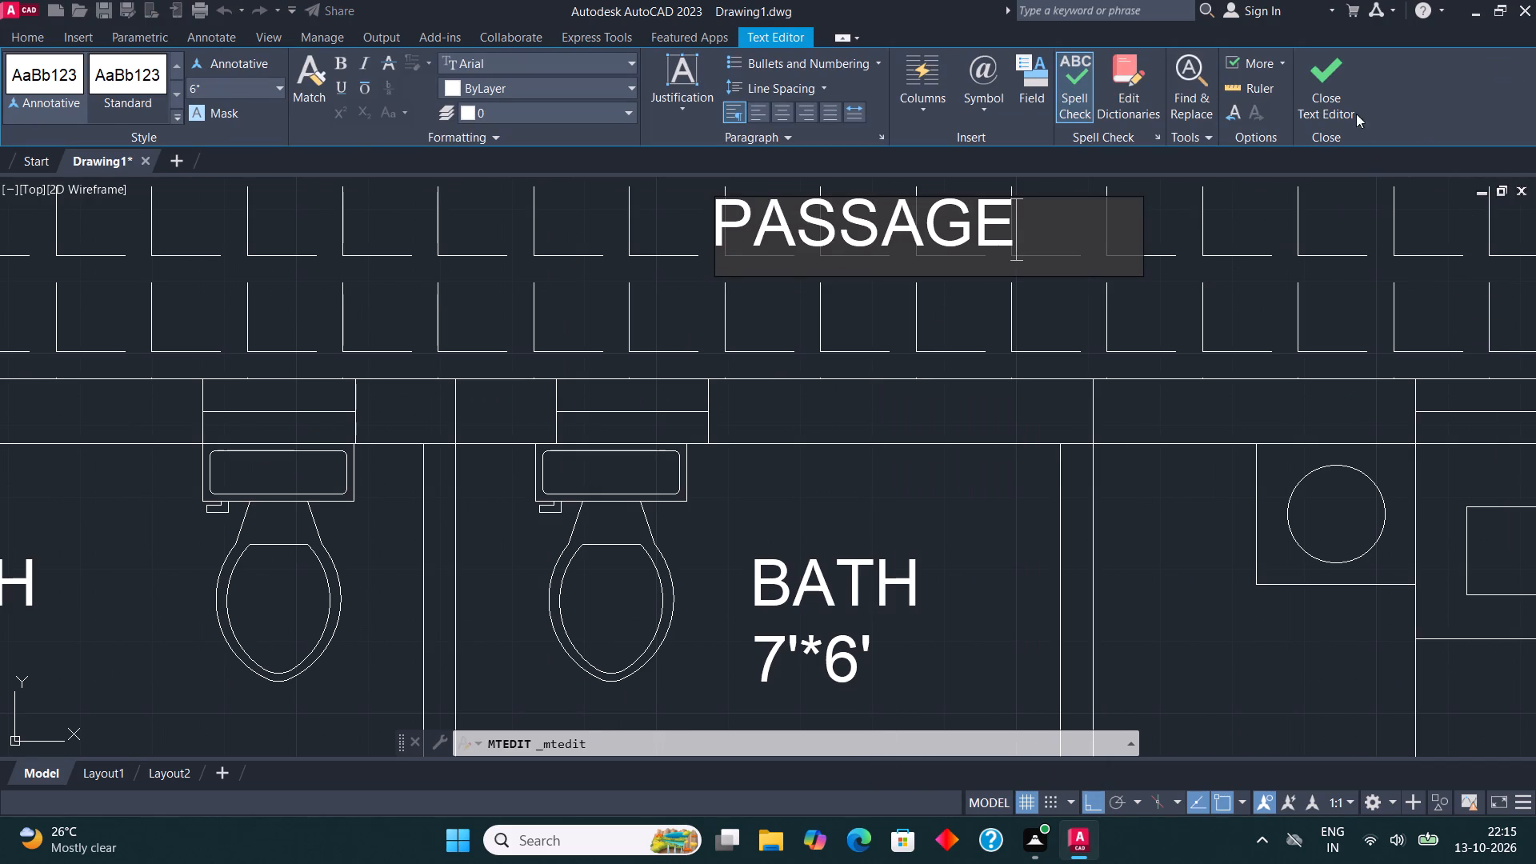
click(1340, 72)
Reword the BATH 7'*6' label in the closet room south of the eastern of the two northwest baths to DRESS and 7'*5' on two lines.
scroll(1292, 382, down, 3)
middle_drag(1122, 464, 981, 387)
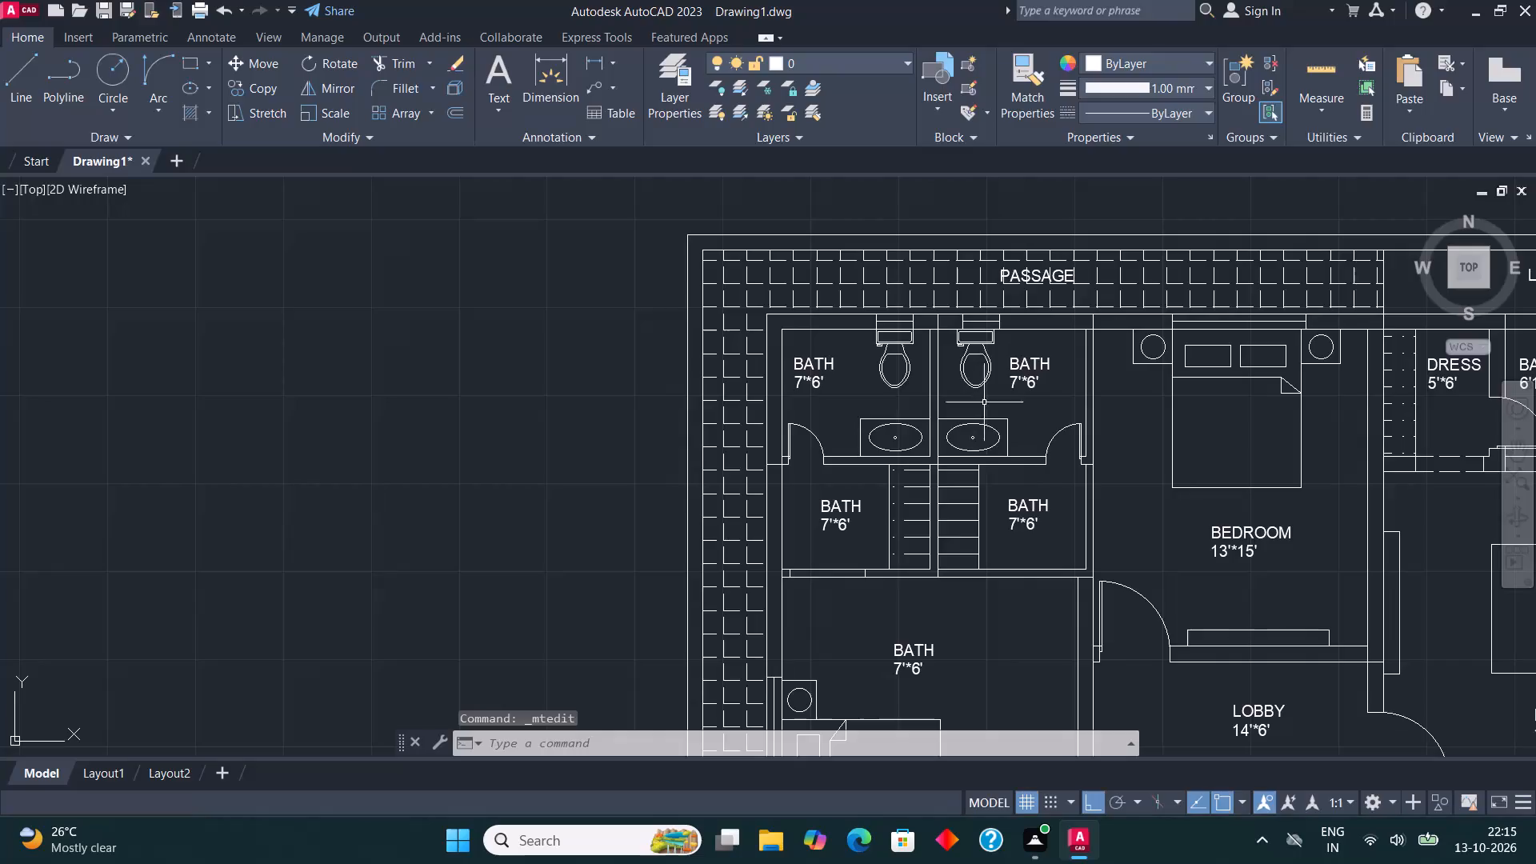
scroll(1038, 518, up, 2)
click(1001, 489)
right_click(1001, 489)
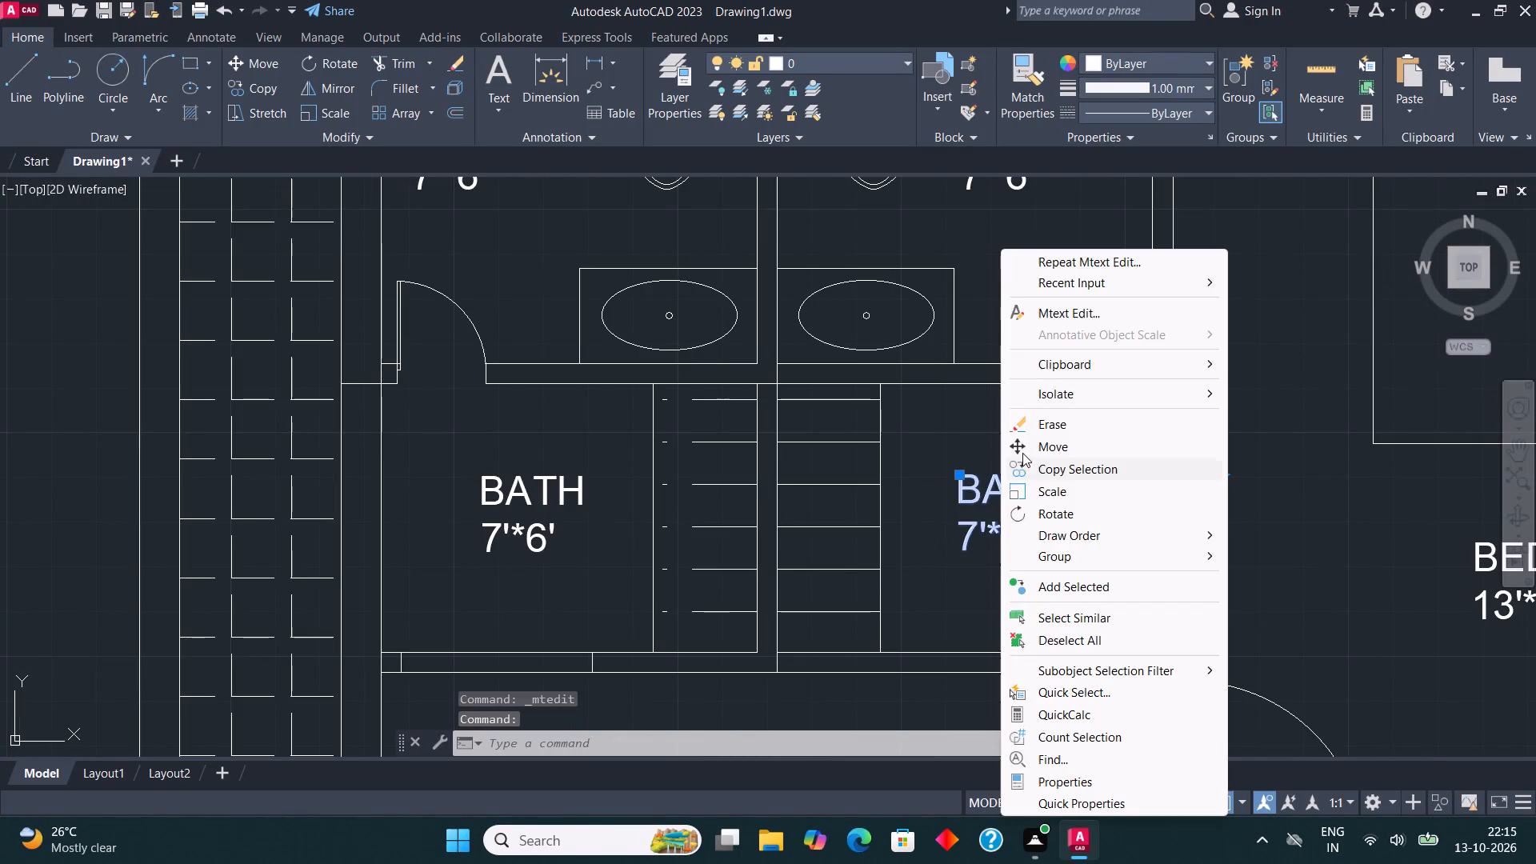
click(1090, 318)
click(1048, 546)
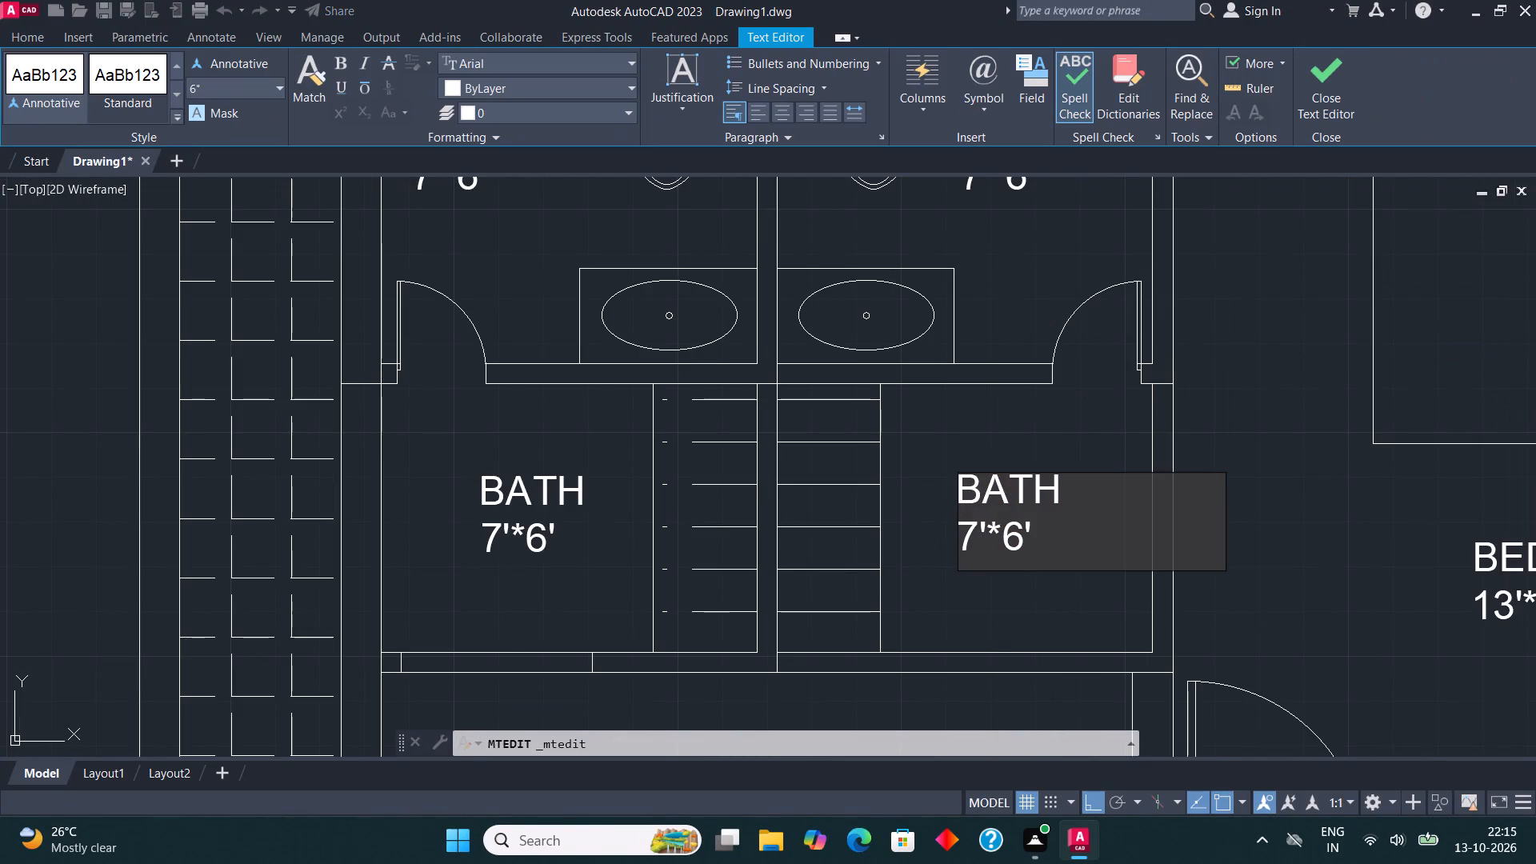
key(BackSpace)
key(BackSpace)
text(5')
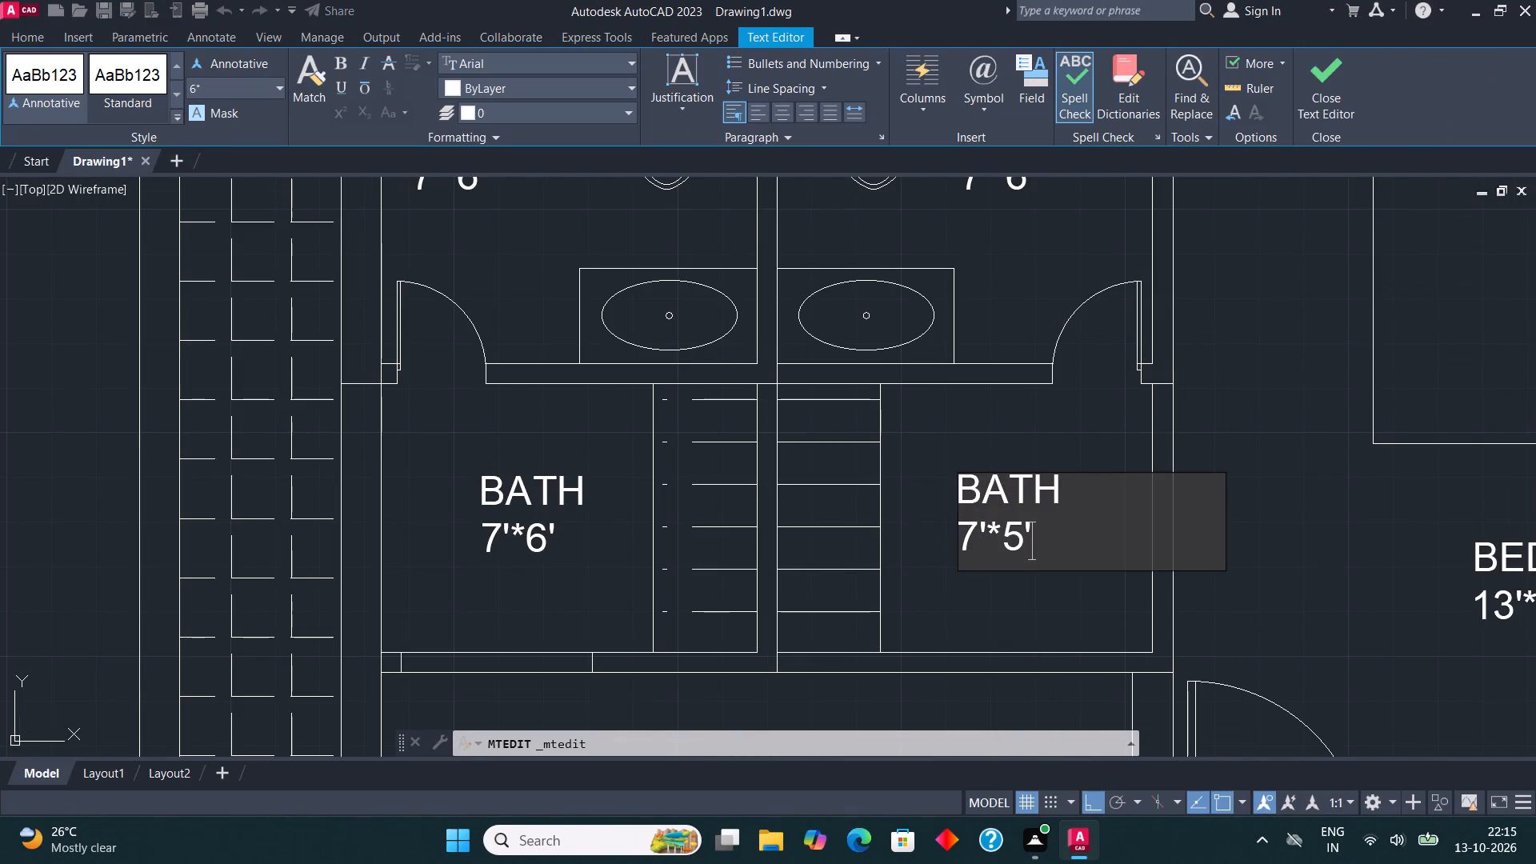
click(1078, 492)
key(BackSpace)
key(BackSpace)
key(BackSpace)
key(BackSpace)
key(BackSpace)
key(BackSpace)
key(BackSpace)
key(BackSpace)
key(BackSpace)
key(BackSpace)
key(BackSpace)
key(BackSpace)
key(BackSpace)
key(BackSpace)
key(BackSpace)
key(BackSpace)
key(BackSpace)
key(BackSpace)
key(BackSpace)
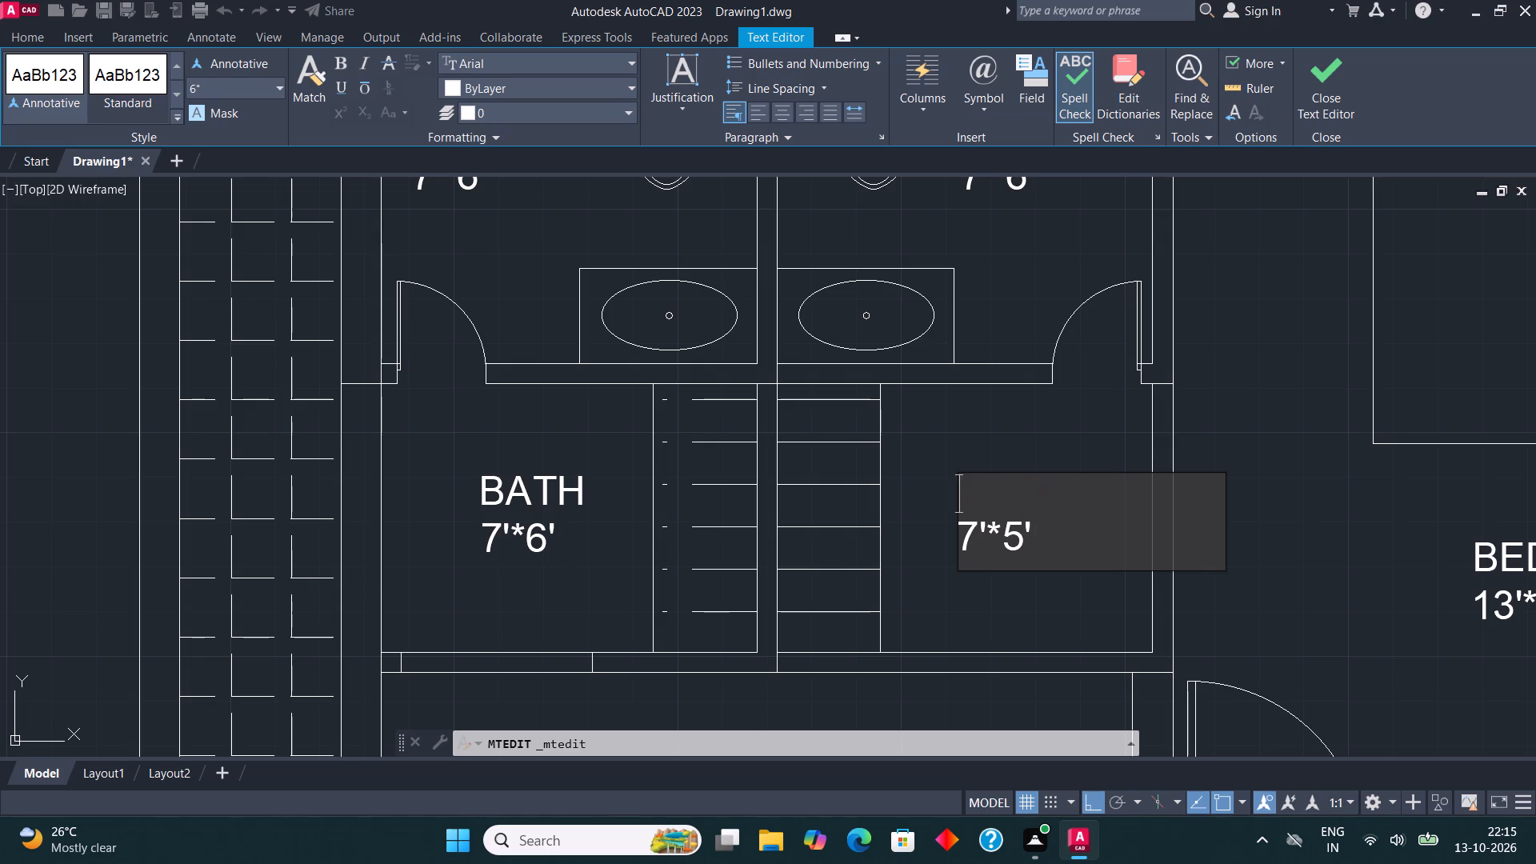
text(DRESS)
click(1315, 70)
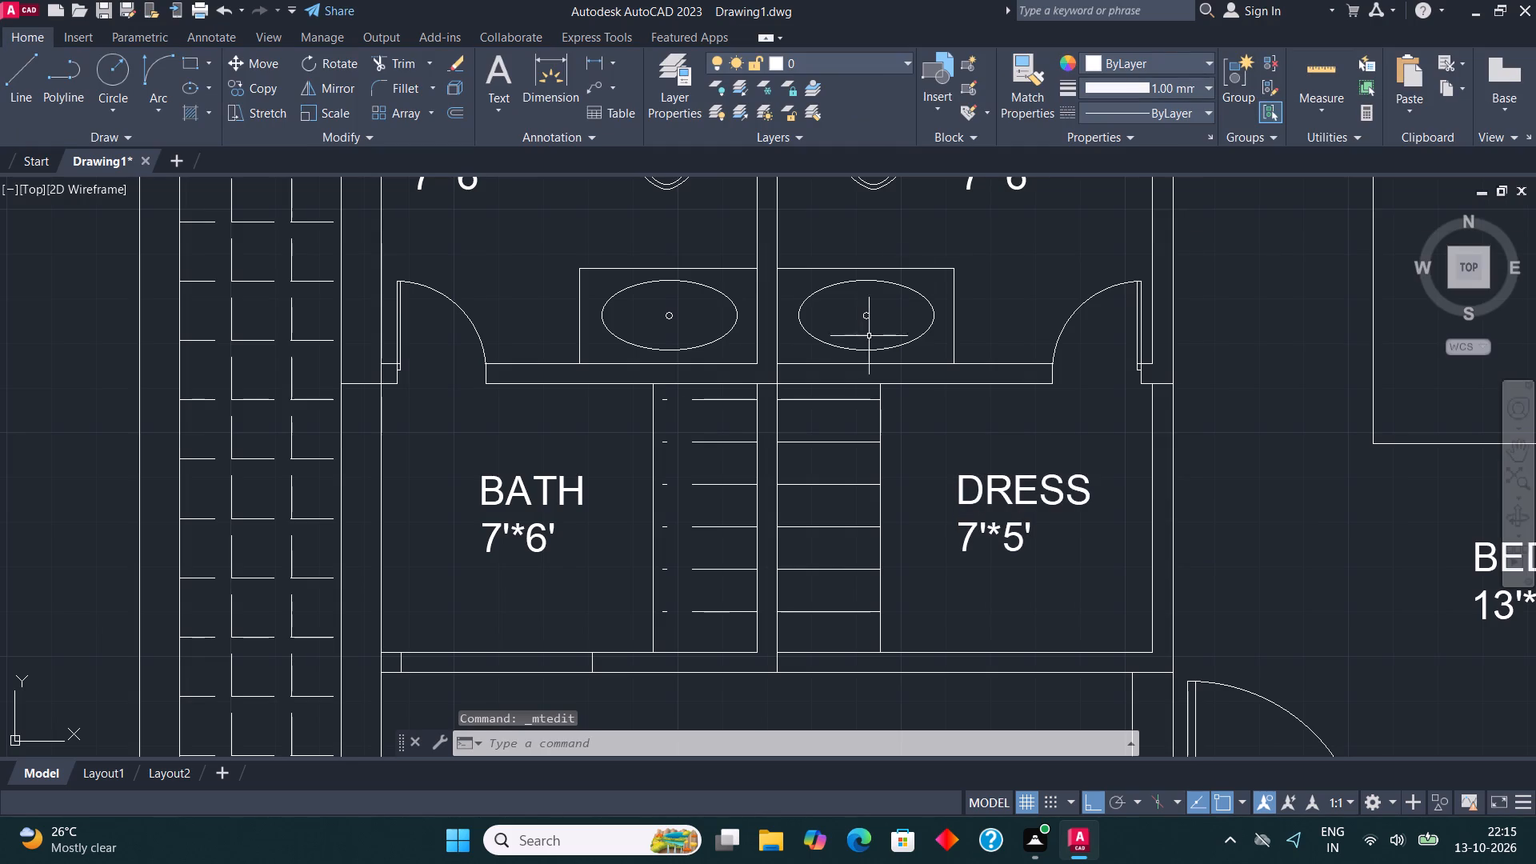
Replace the BATH 7'*6' label in the adjoining western closet room with a copy of the DRESS 7'*5' label, about 9'-8" to the west.
click(526, 532)
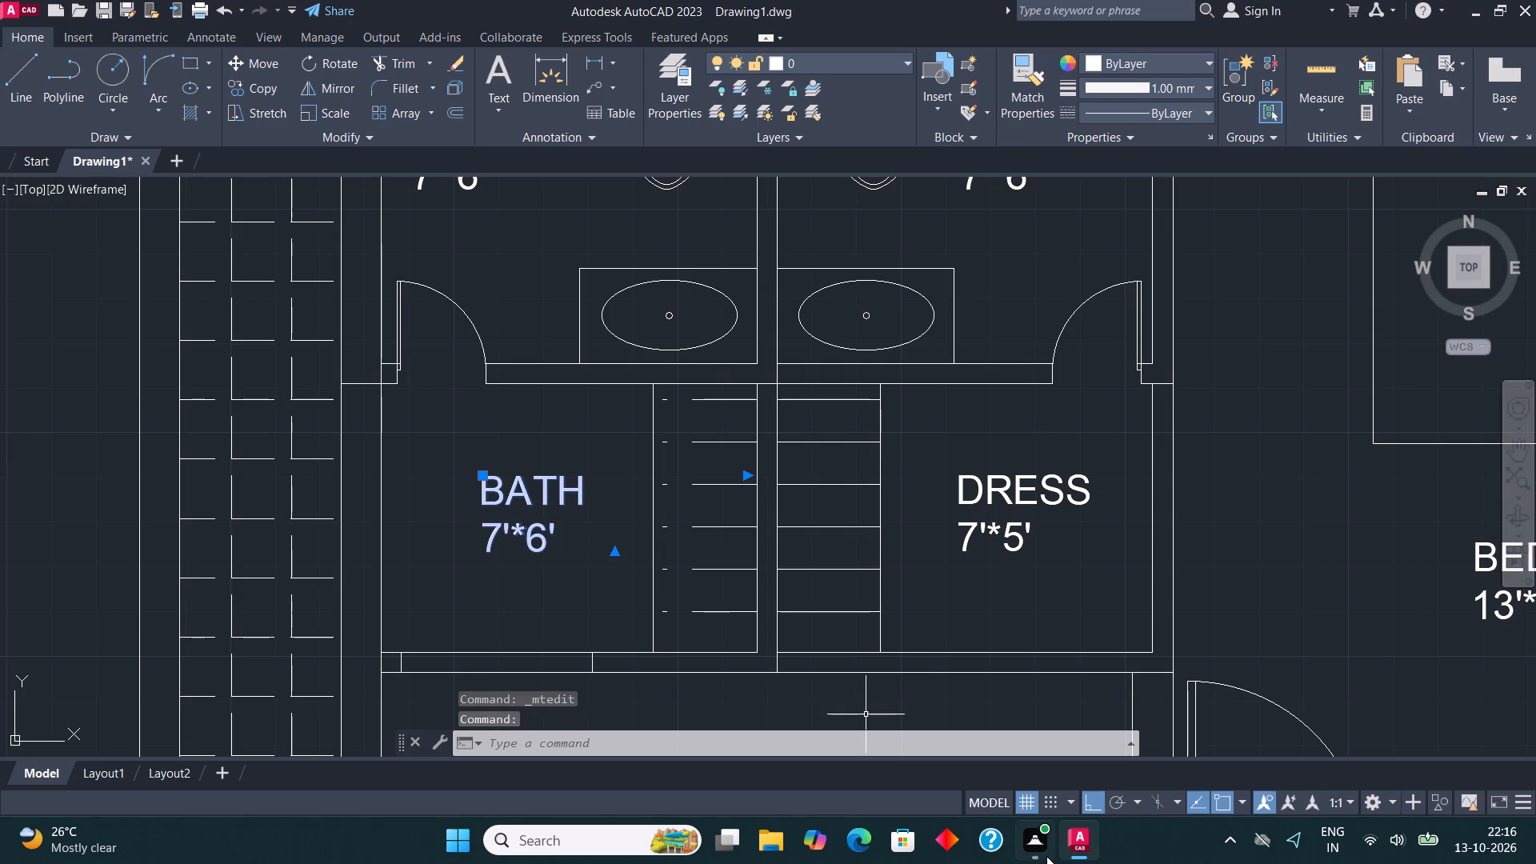
key(Delete)
click(987, 501)
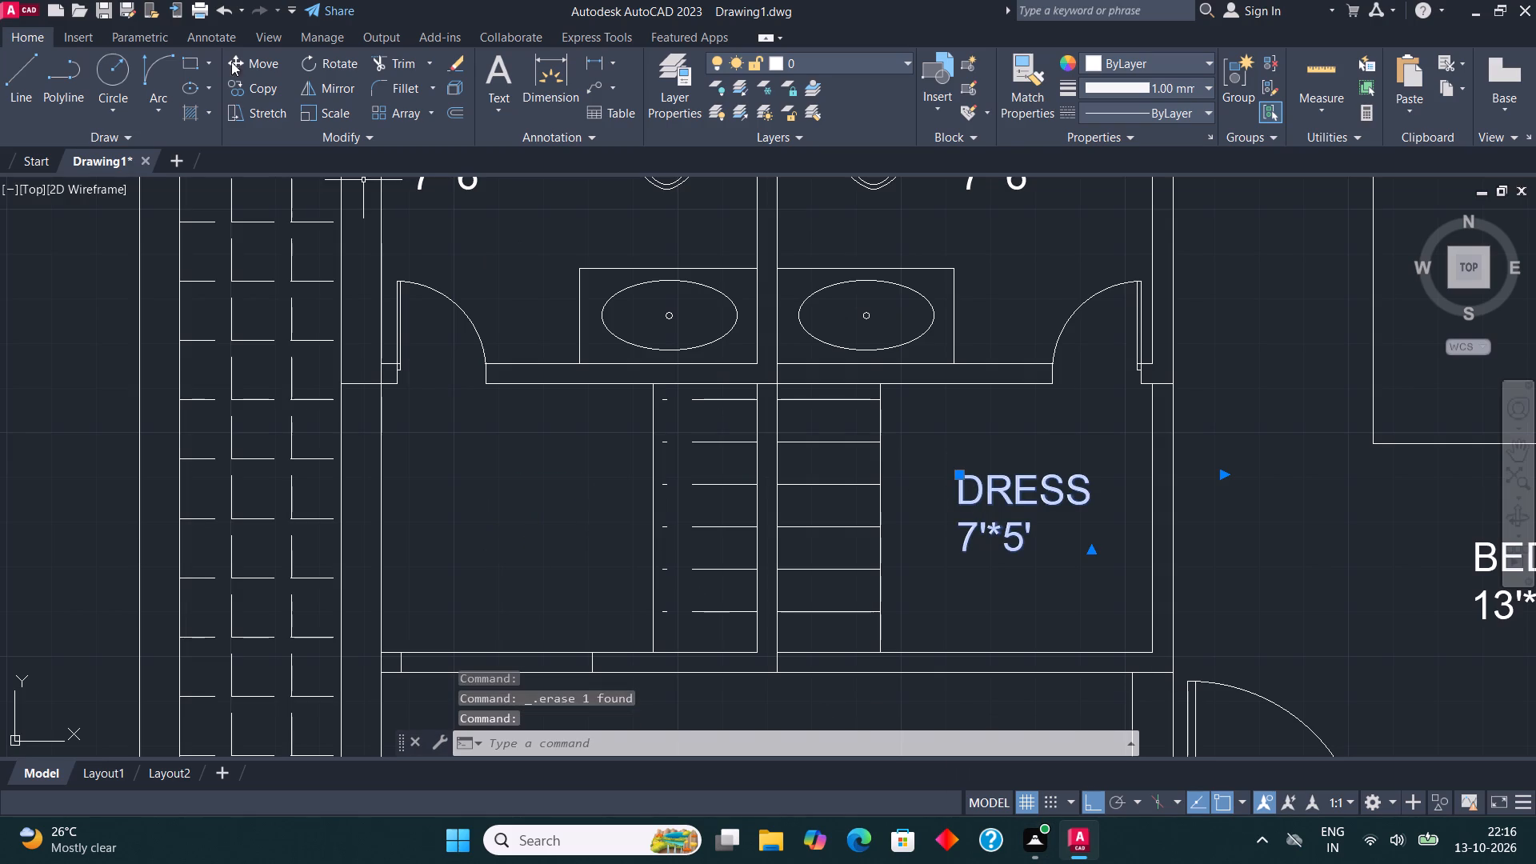
click(256, 85)
click(982, 506)
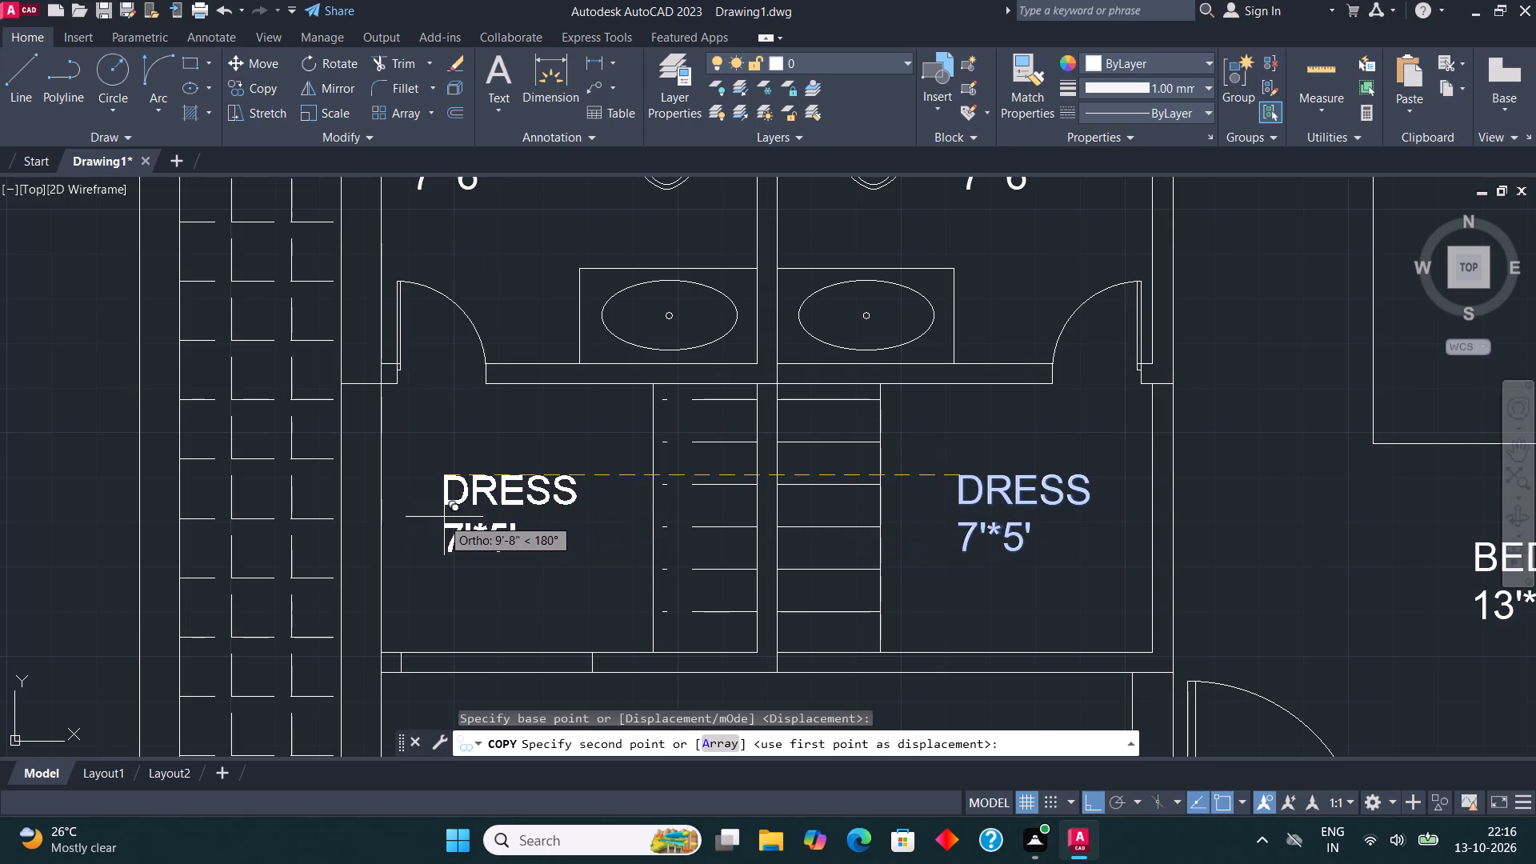
click(446, 516)
scroll(422, 427, down, 3)
key(Escape)
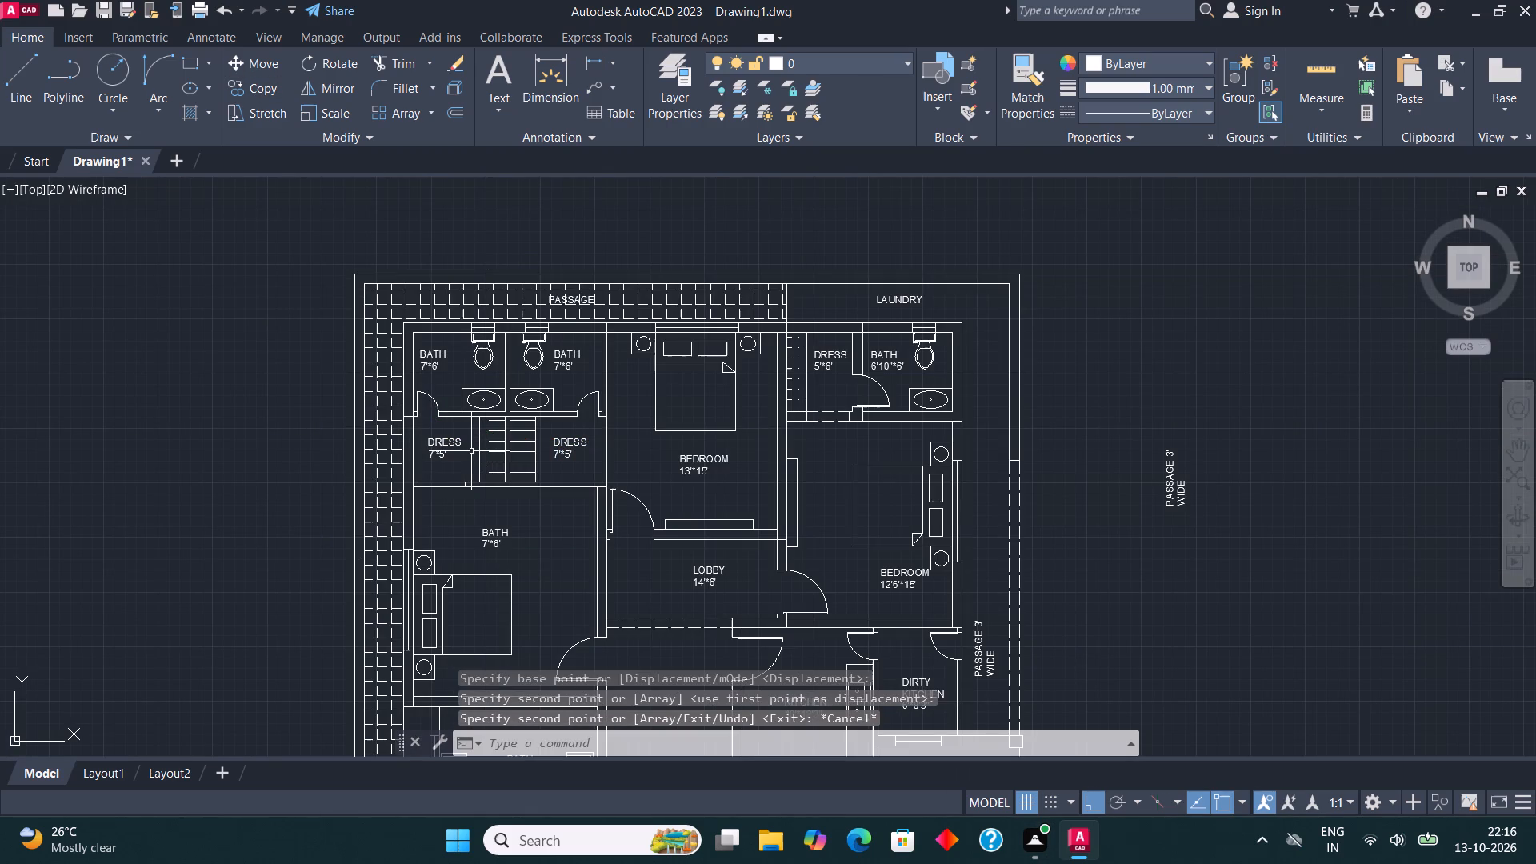
Reword the BATH 7'*6' label in the bedroom south of the two 7'*5' DRESS rooms to BEDROOM and 14'*15' on two lines.
scroll(489, 486, down, 2)
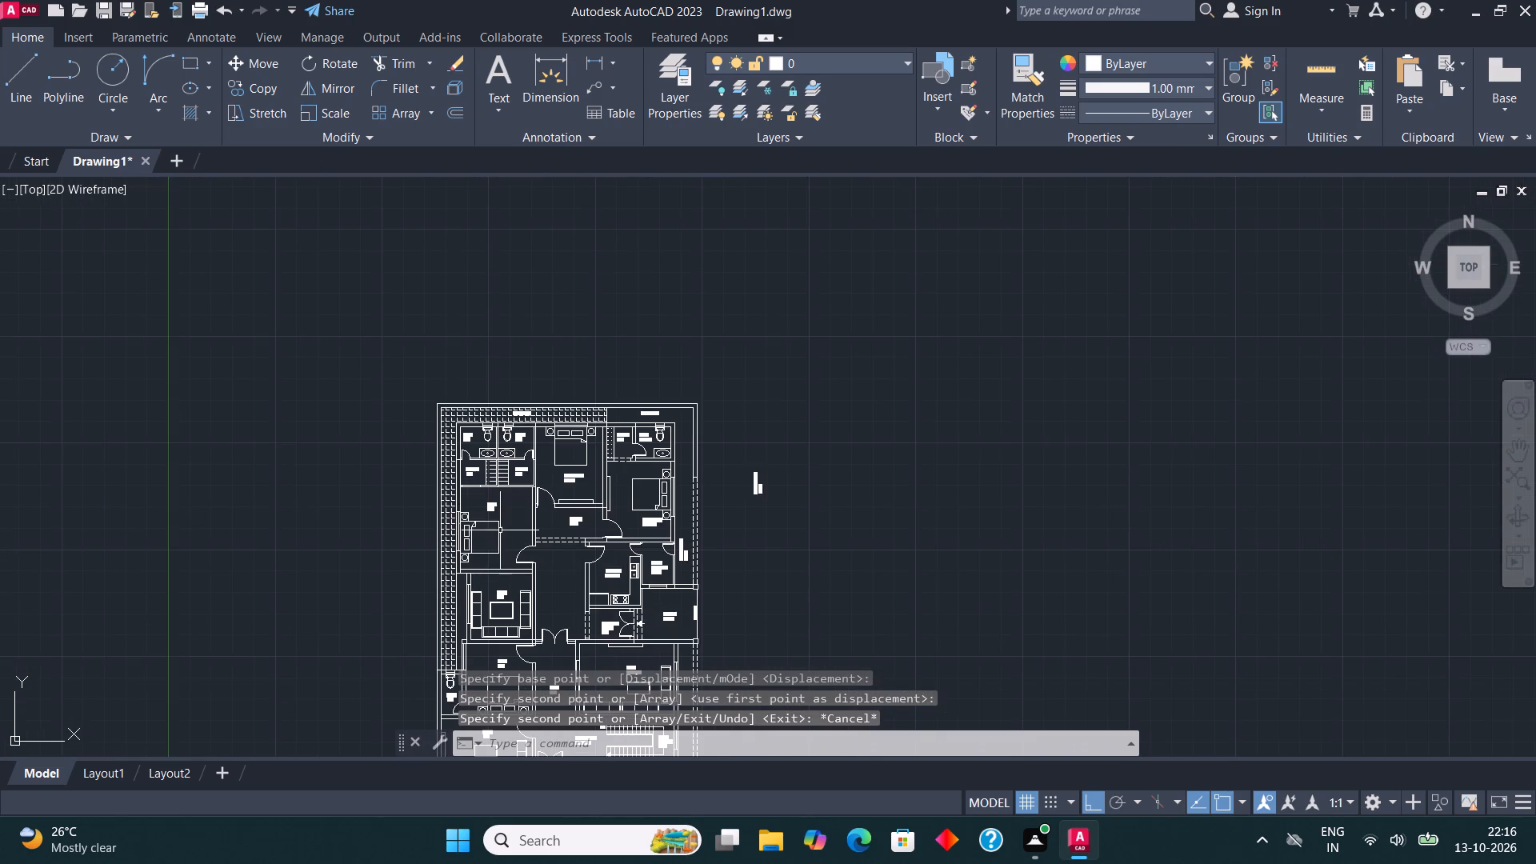
scroll(496, 520, up, 3)
click(469, 478)
right_click(469, 478)
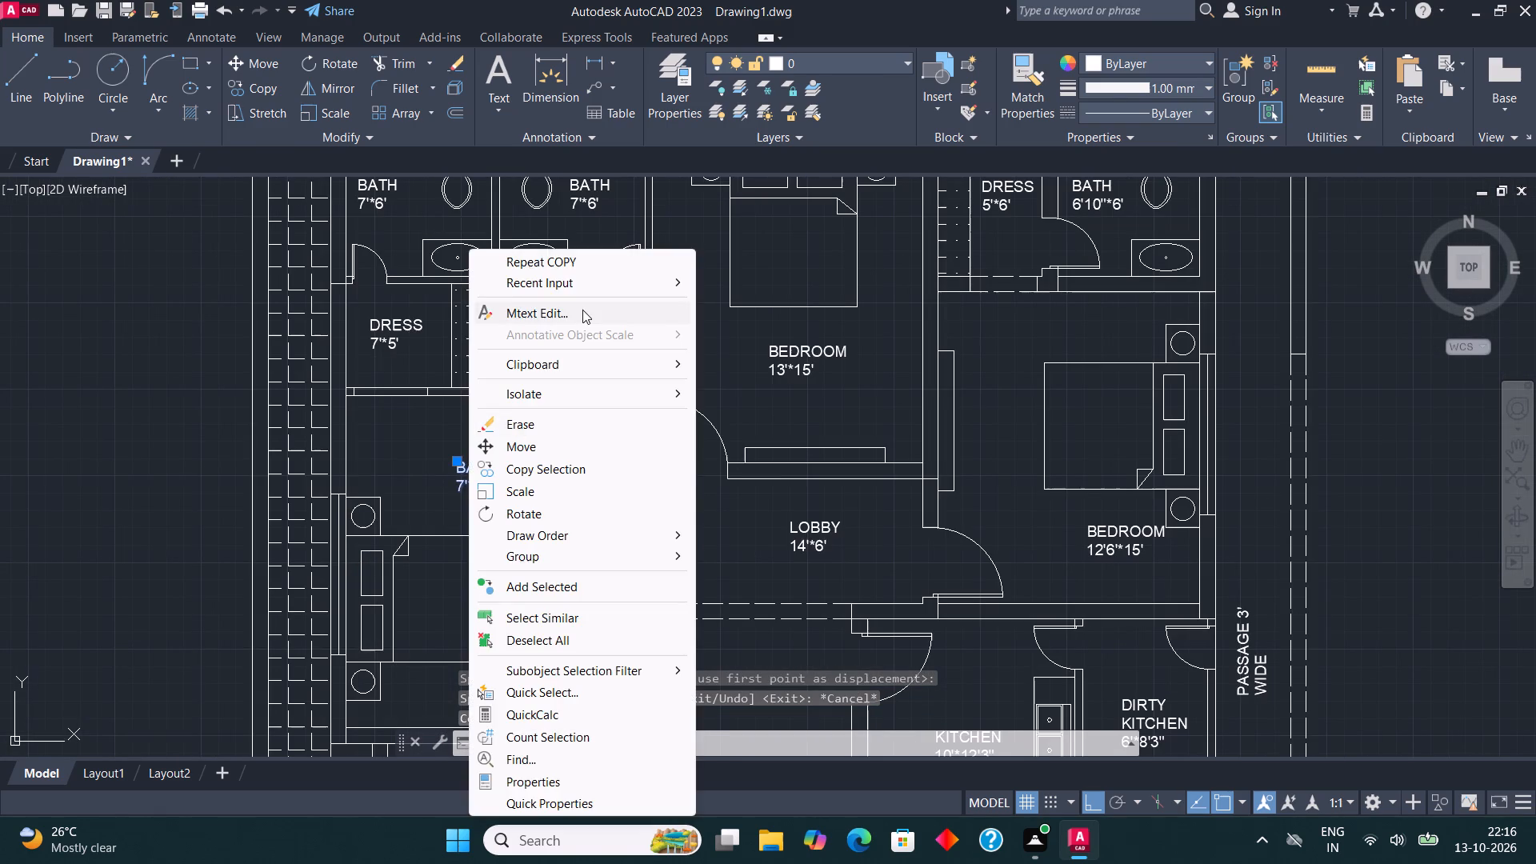
click(583, 310)
click(527, 481)
key(BackSpace)
key(BackSpace)
key(BackSpace)
key(BackSpace)
key(BackSpace)
key(BackSpace)
key(BackSpace)
key(BackSpace)
key(BackSpace)
key(BackSpace)
key(BackSpace)
key(BackSpace)
key(BackSpace)
key(BackSpace)
key(BackSpace)
key(BackSpace)
key(BackSpace)
key(BackSpace)
key(BackSpace)
key(BackSpace)
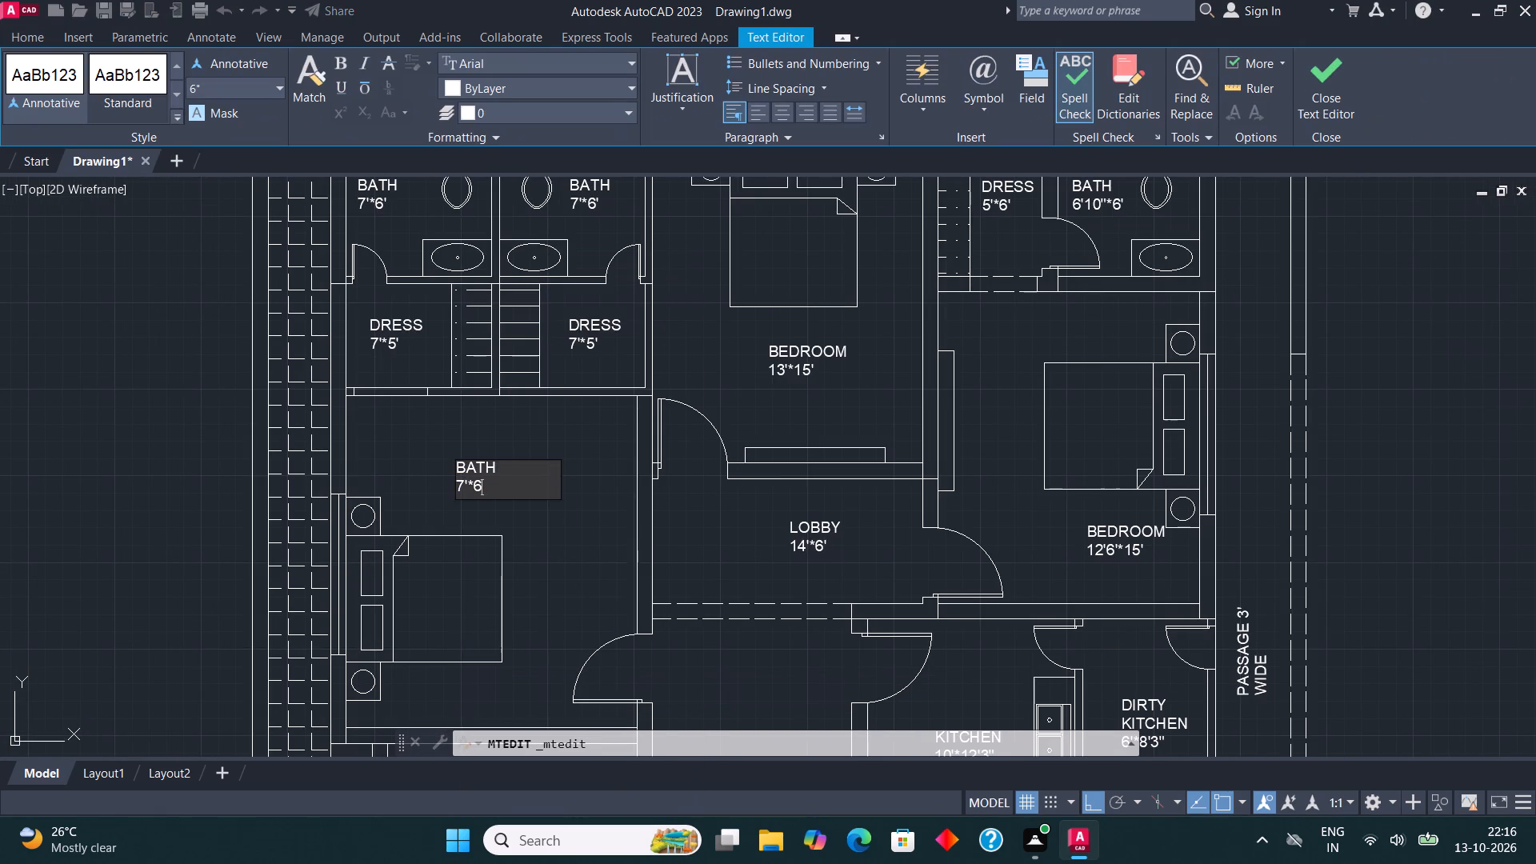
text(BEDROOM)
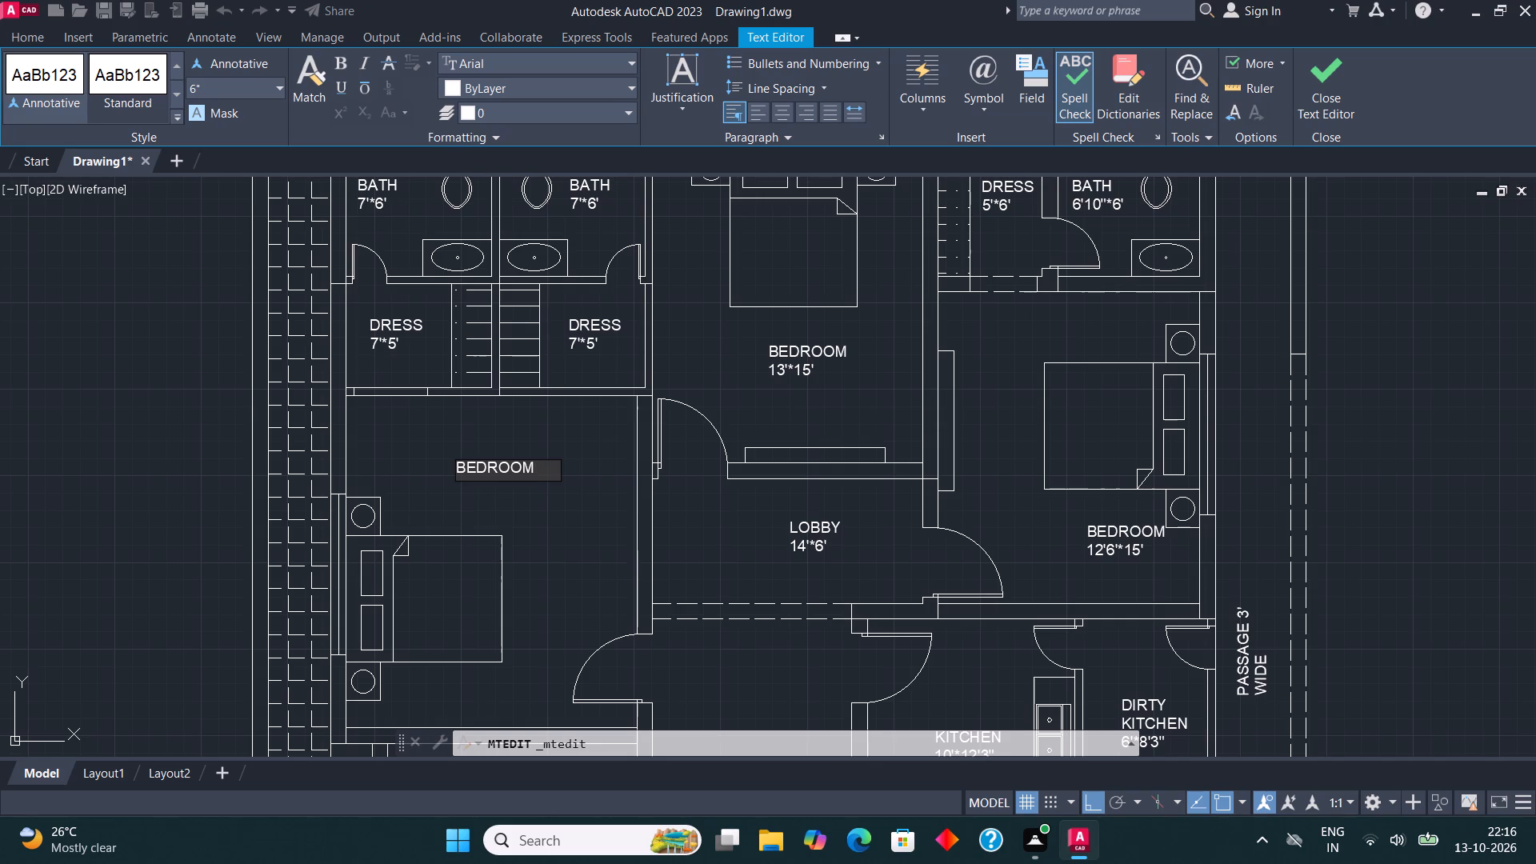
key(Return)
text(14'*15')
click(1319, 80)
Reword the BATH 7'*6' label in the sofa room south of the 14'*15' BEDROOM to T.V LOUNDGE and 22'4"*14' on two lines.
scroll(750, 442, down, 1)
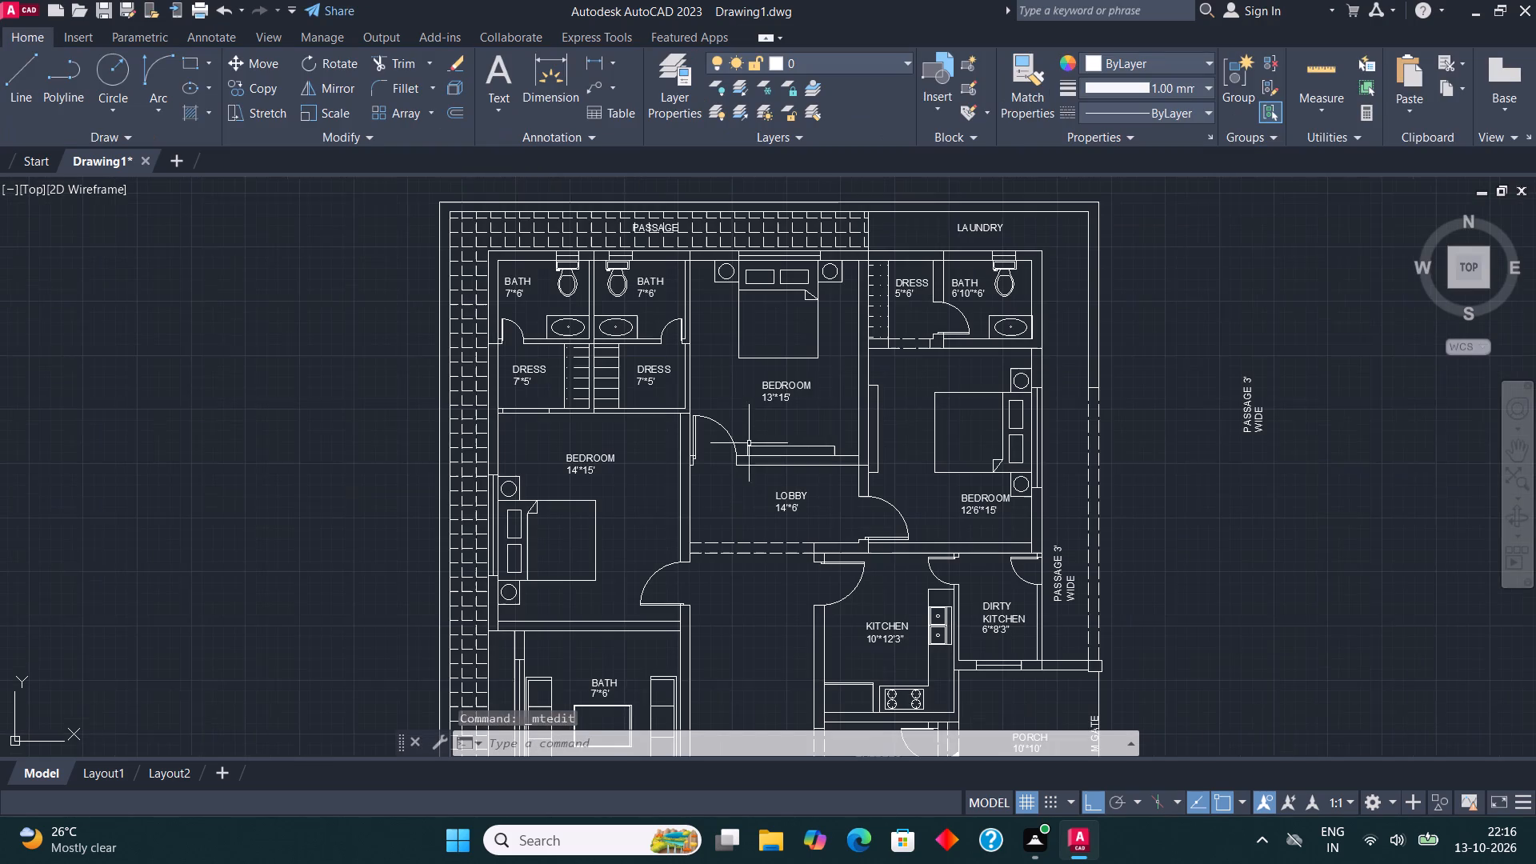
middle_drag(642, 430, 634, 297)
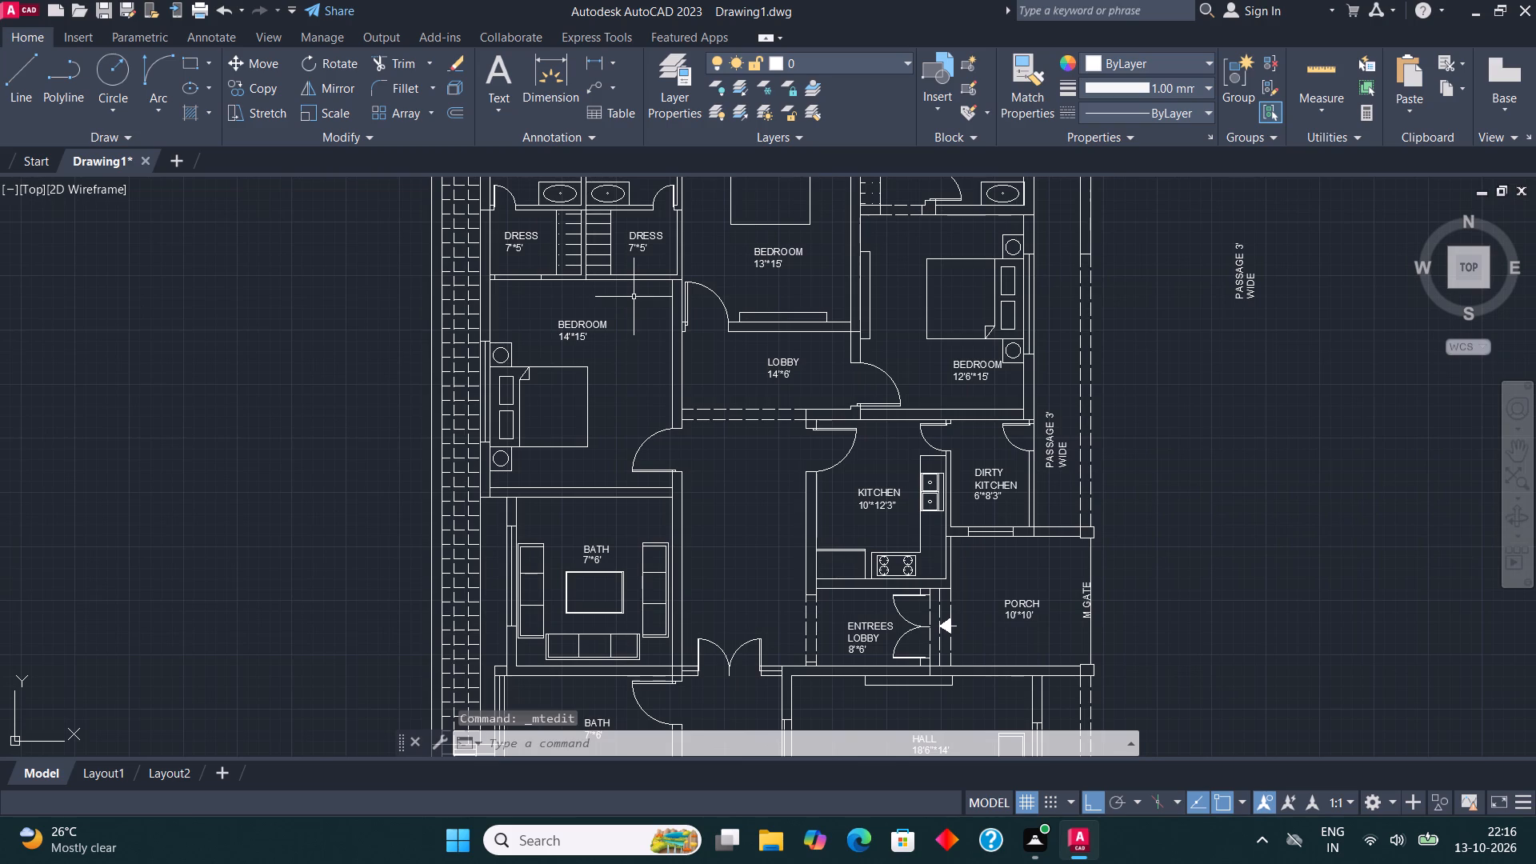
scroll(592, 562, up, 3)
click(578, 514)
right_click(578, 514)
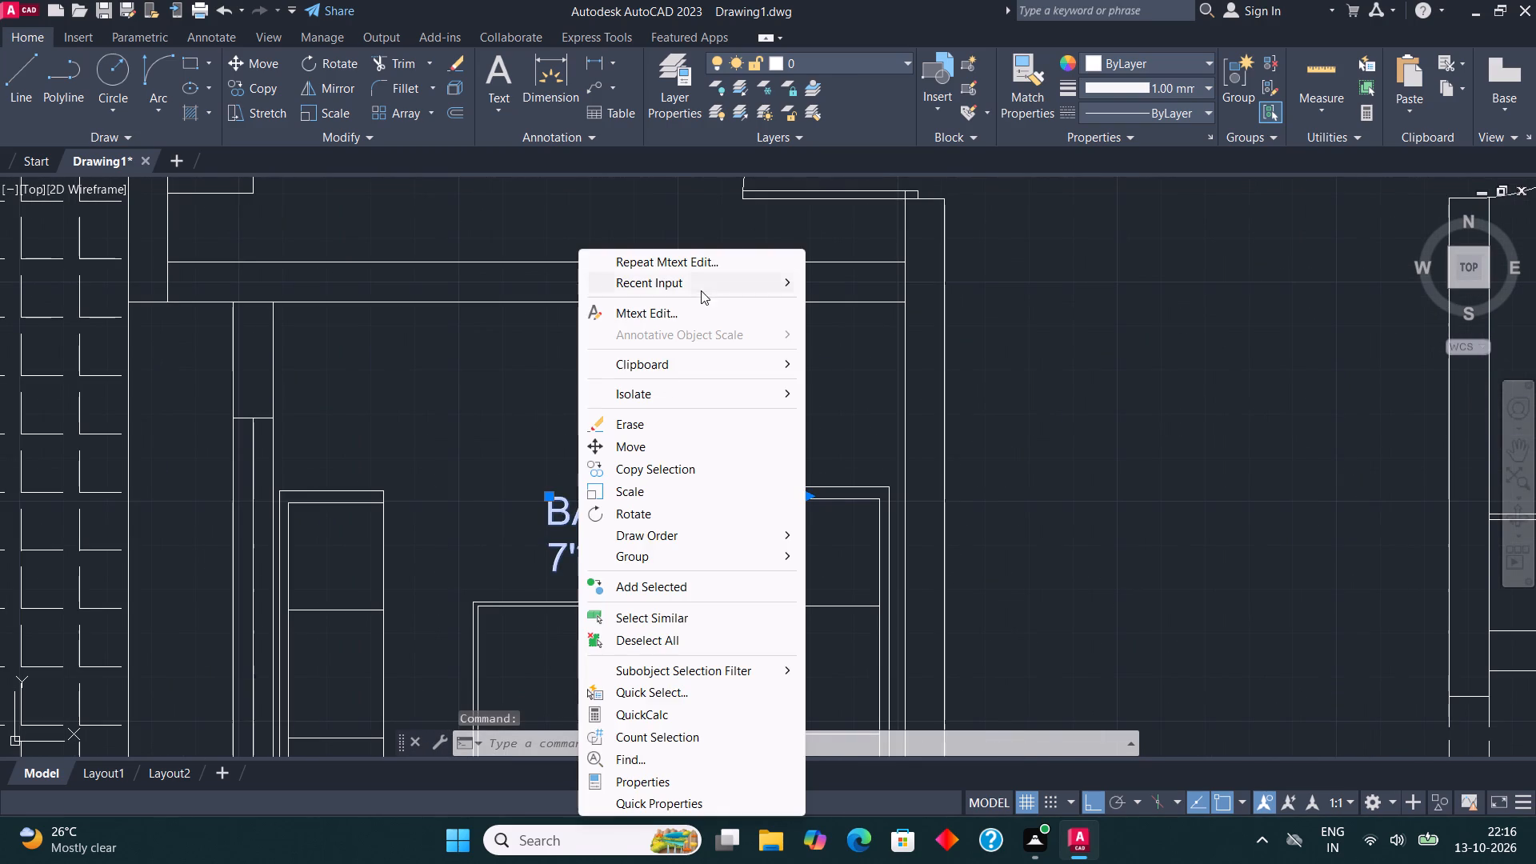
click(689, 309)
click(674, 562)
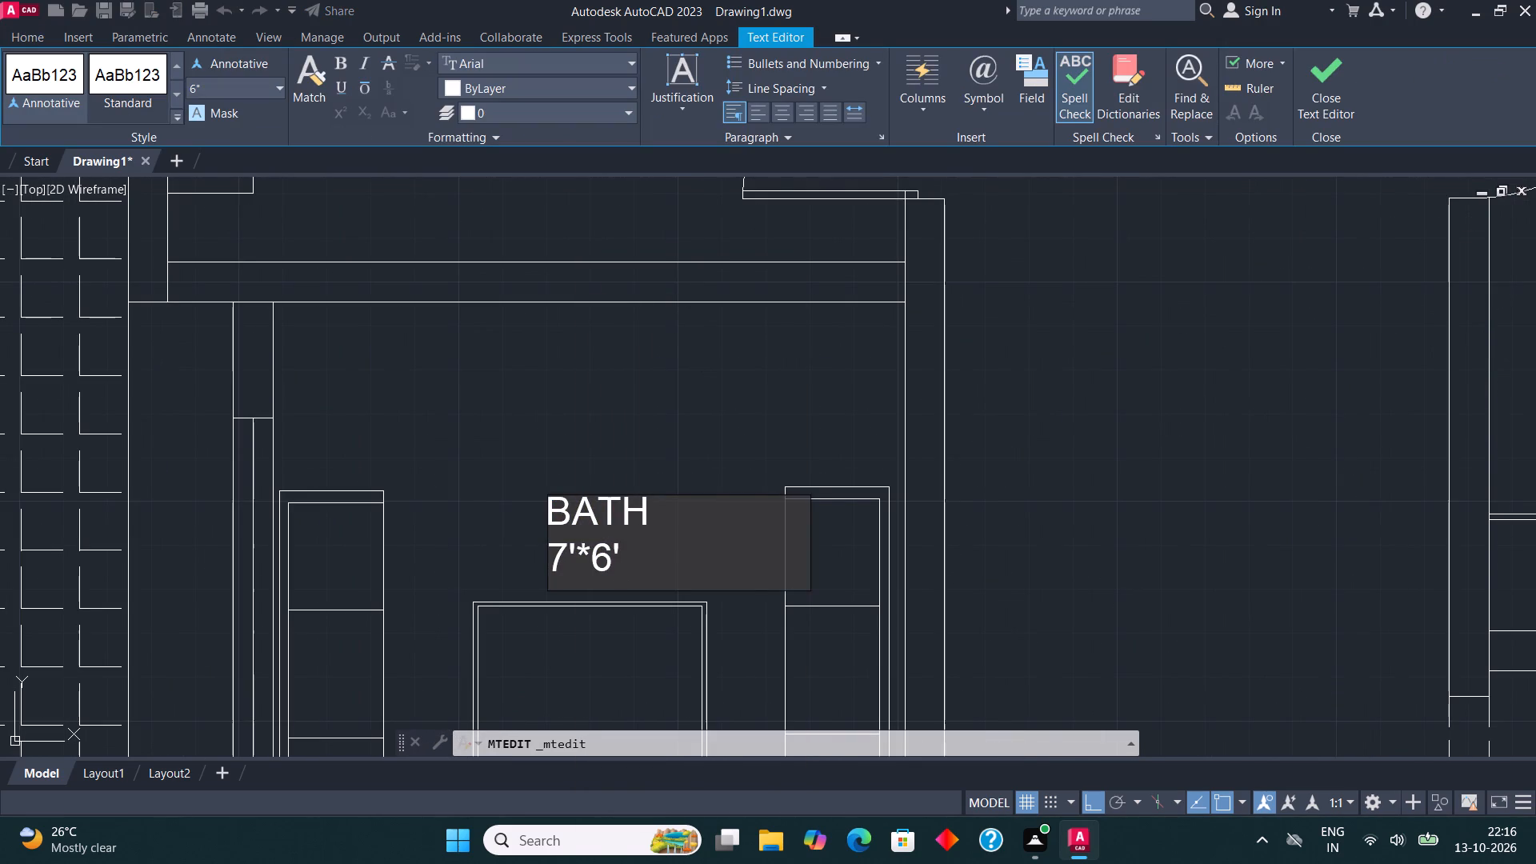
key(BackSpace)
key(BackSpace)
key(BackSpace)
key(BackSpace)
key(BackSpace)
key(BackSpace)
key(BackSpace)
key(BackSpace)
key(BackSpace)
key(BackSpace)
key(BackSpace)
key(BackSpace)
key(BackSpace)
key(BackSpace)
key(BackSpace)
key(BackSpace)
key(BackSpace)
key(BackSpace)
key(BackSpace)
key(BackSpace)
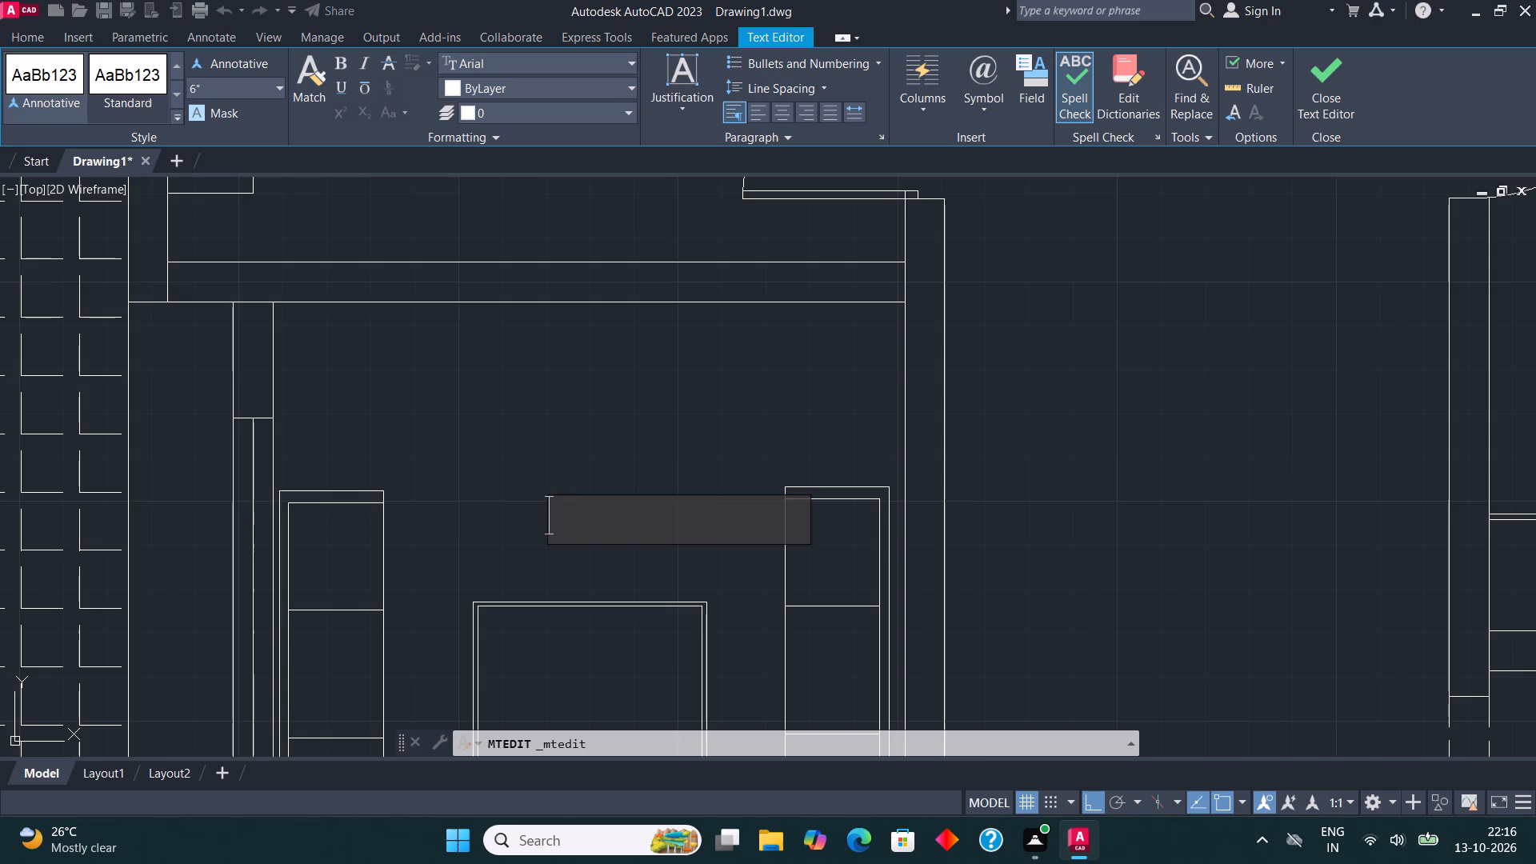
text(T,V)
key(space)
key(BackSpace)
key(BackSpace)
key(BackSpace)
key(period)
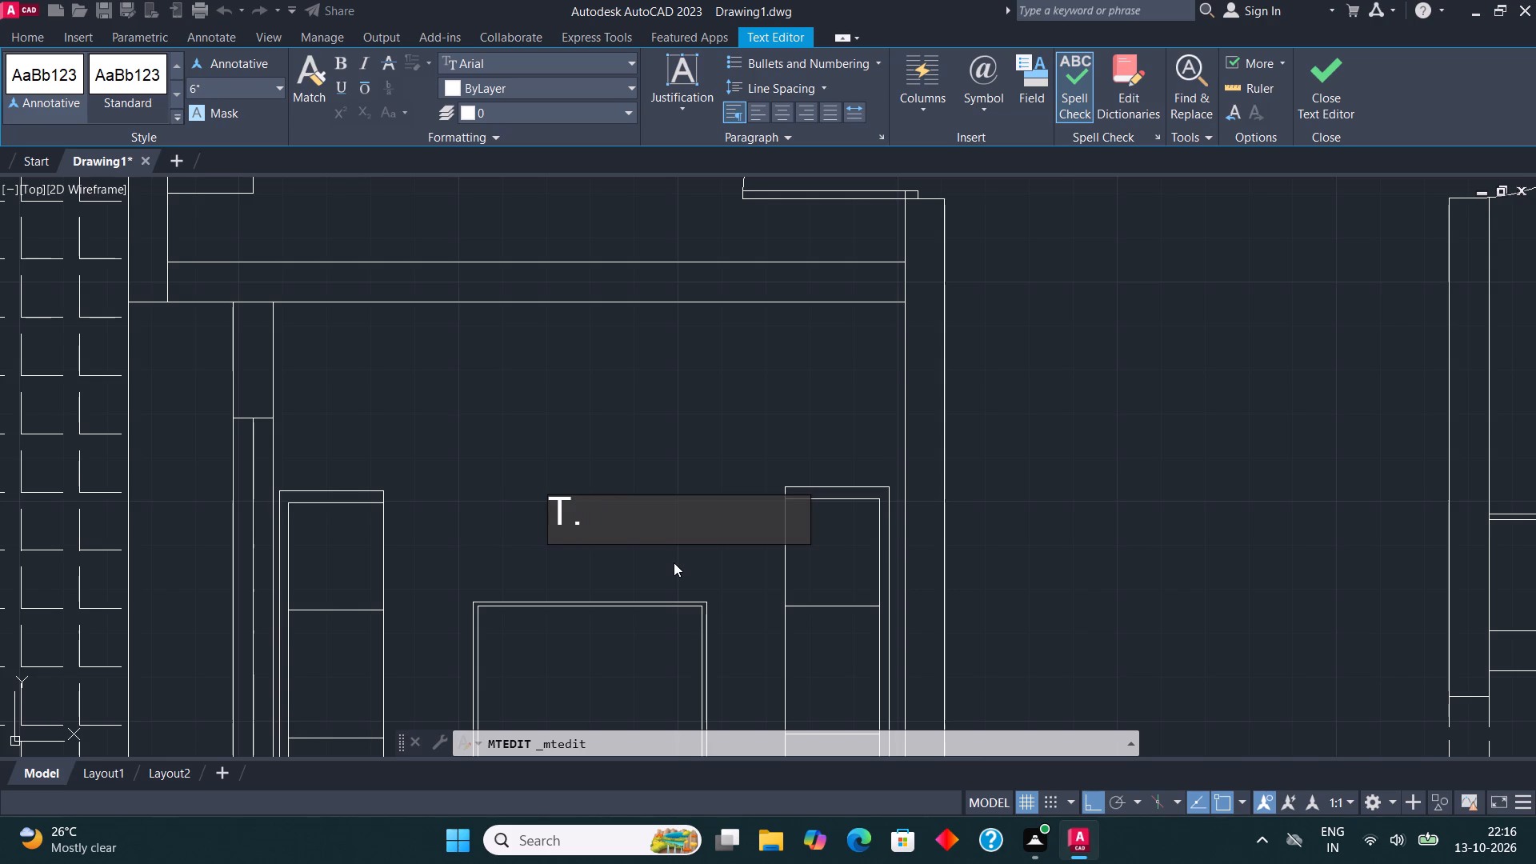
text(V)
key(space)
text(LOUNDGE)
key(Return)
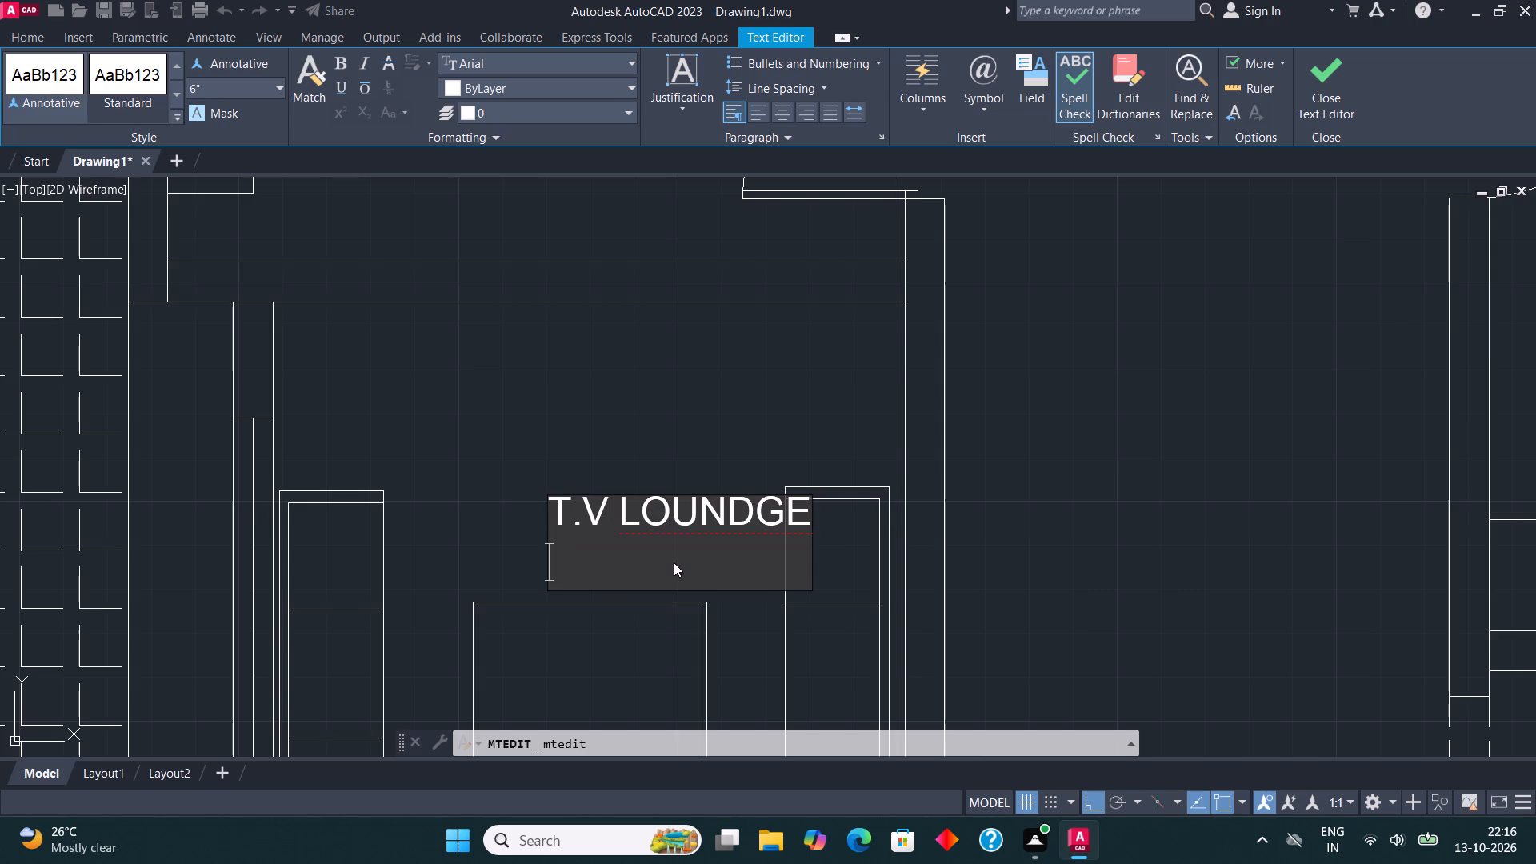
text(22)
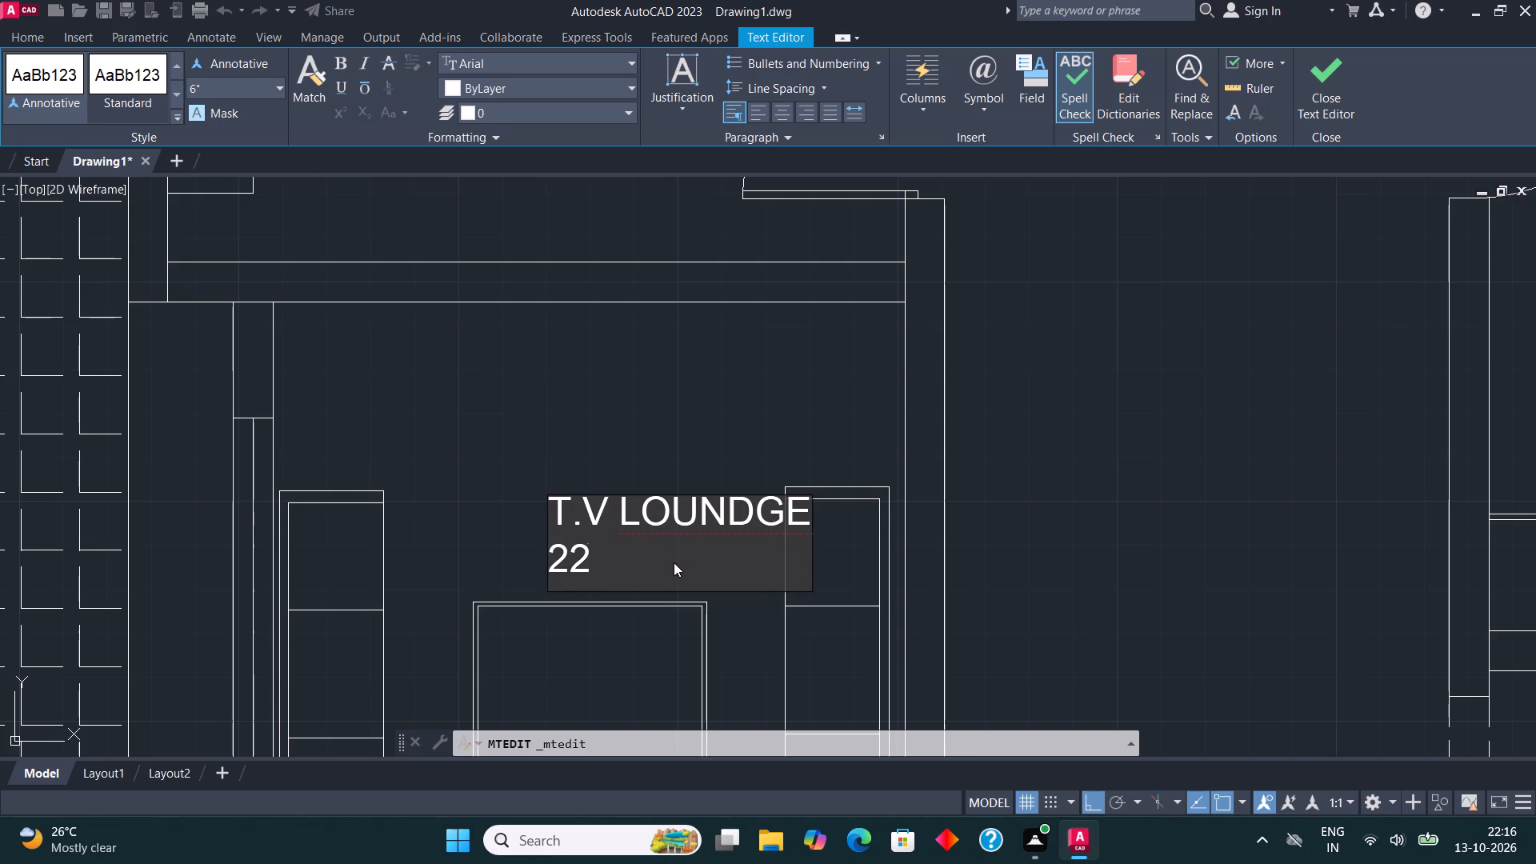
key(apostrophe)
text(4"*)
text(14')
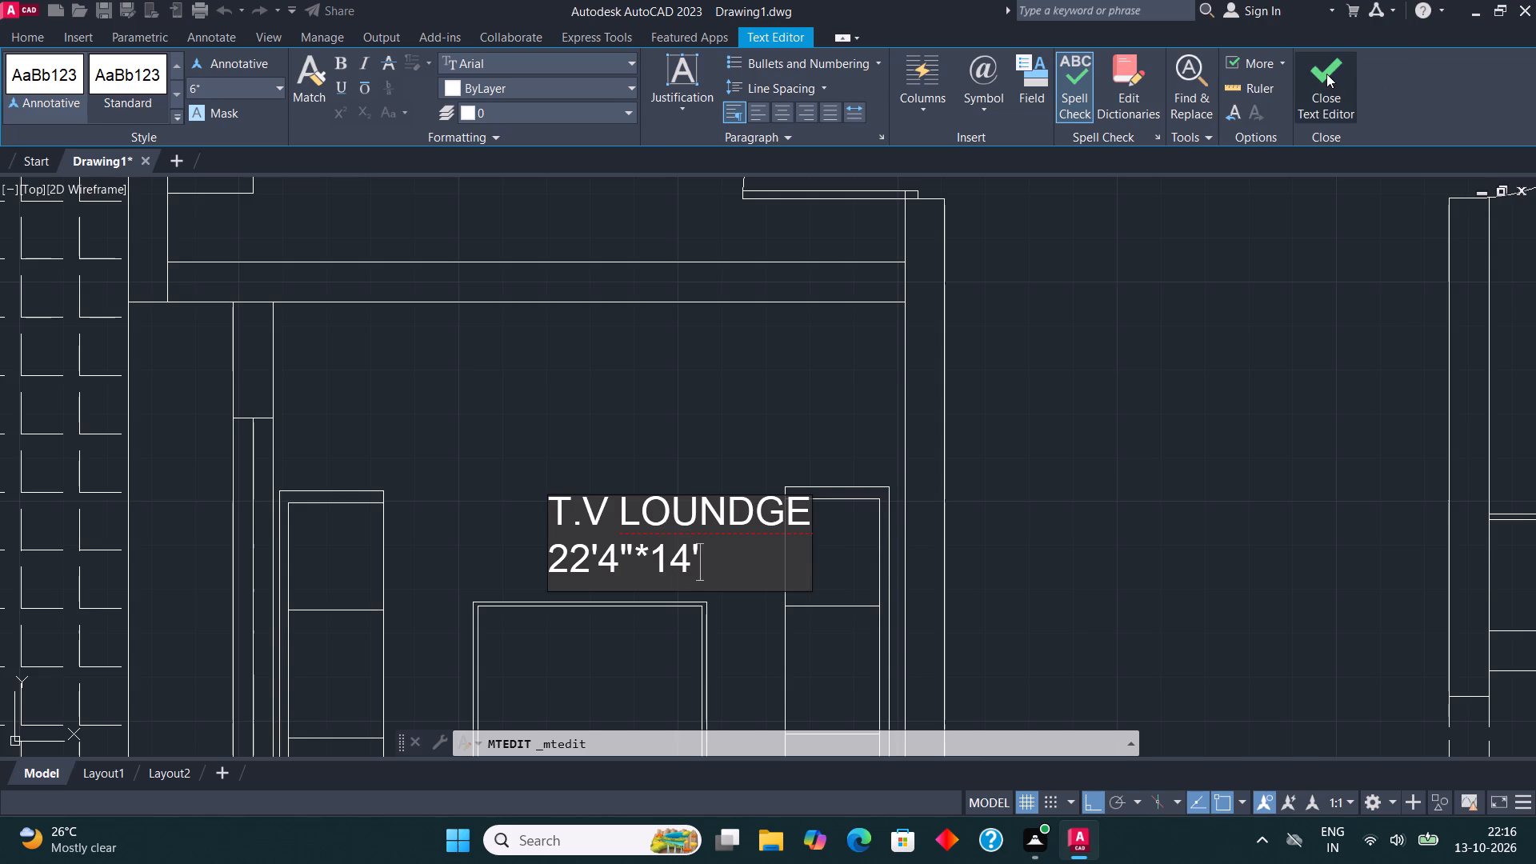
click(1326, 74)
Move the T.V LOUNDGE label straight west so it sits between the two side sofas, above the centre table.
scroll(1006, 238, down, 3)
scroll(907, 334, up, 3)
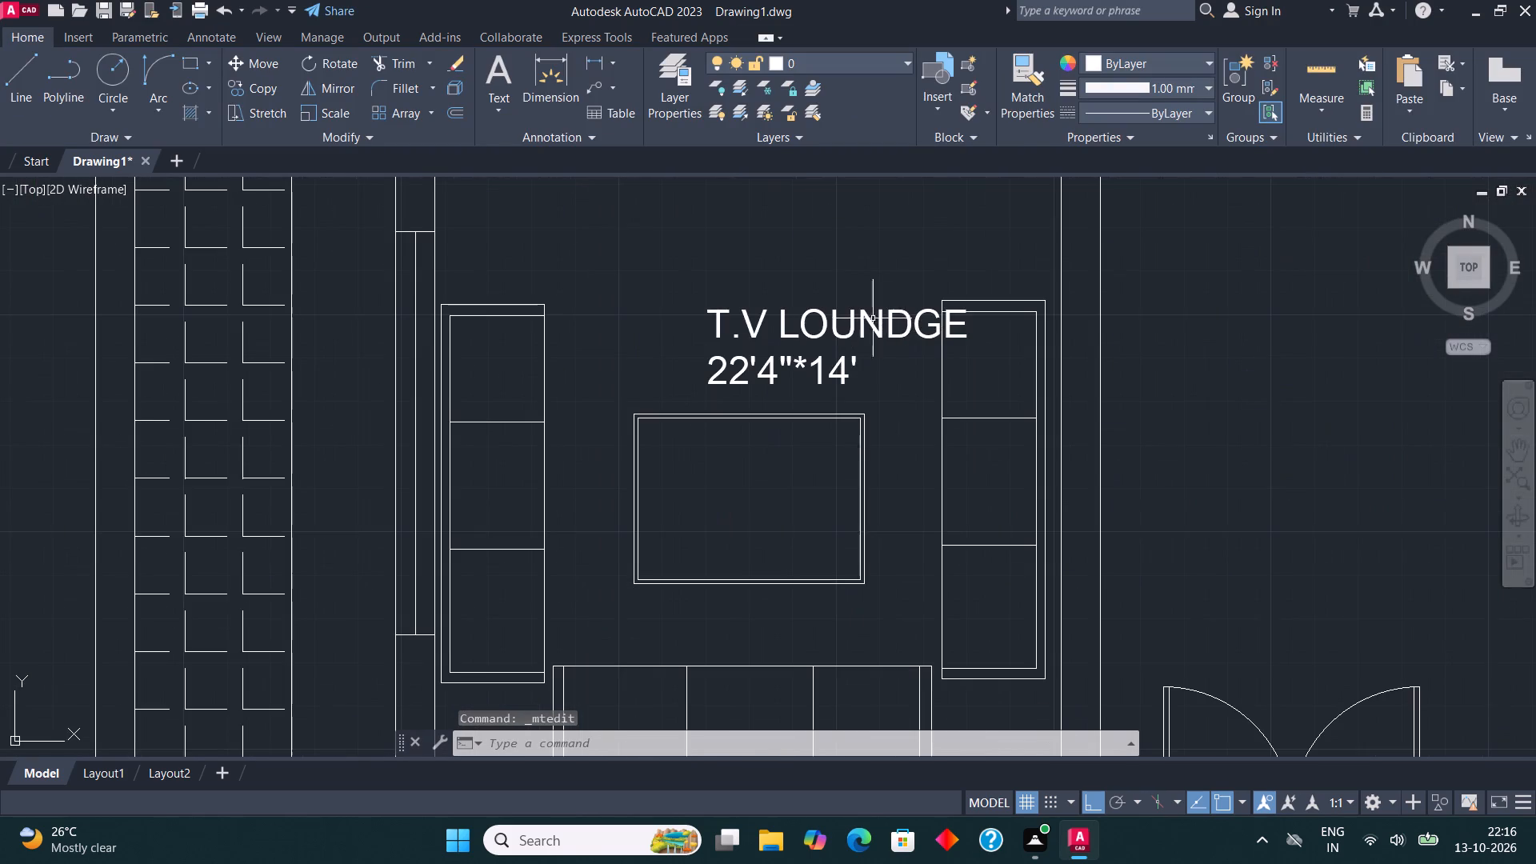
click(858, 322)
click(259, 65)
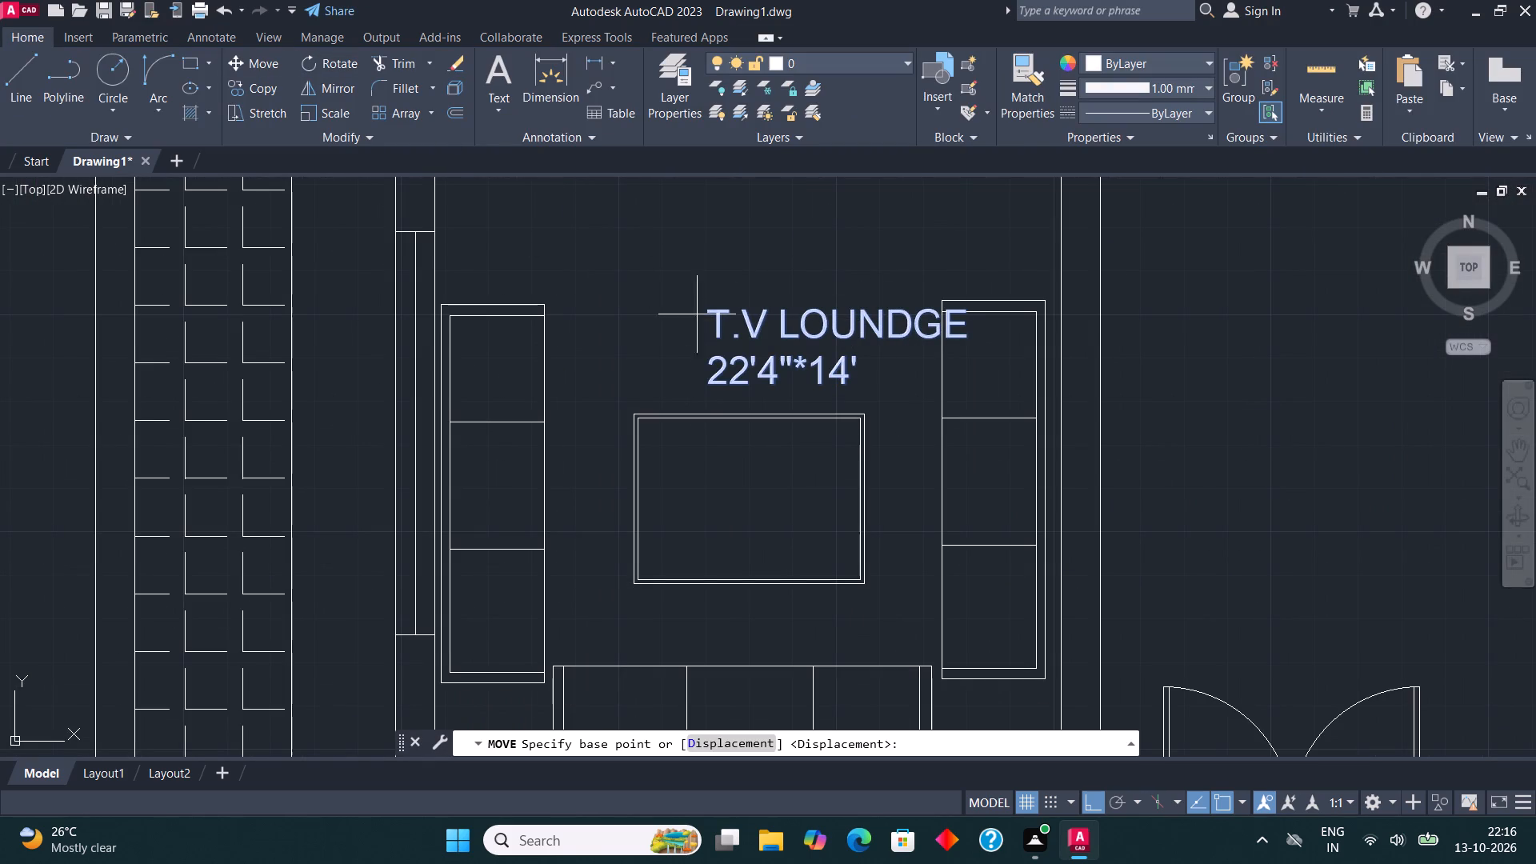
click(749, 330)
click(643, 330)
scroll(614, 296, down, 3)
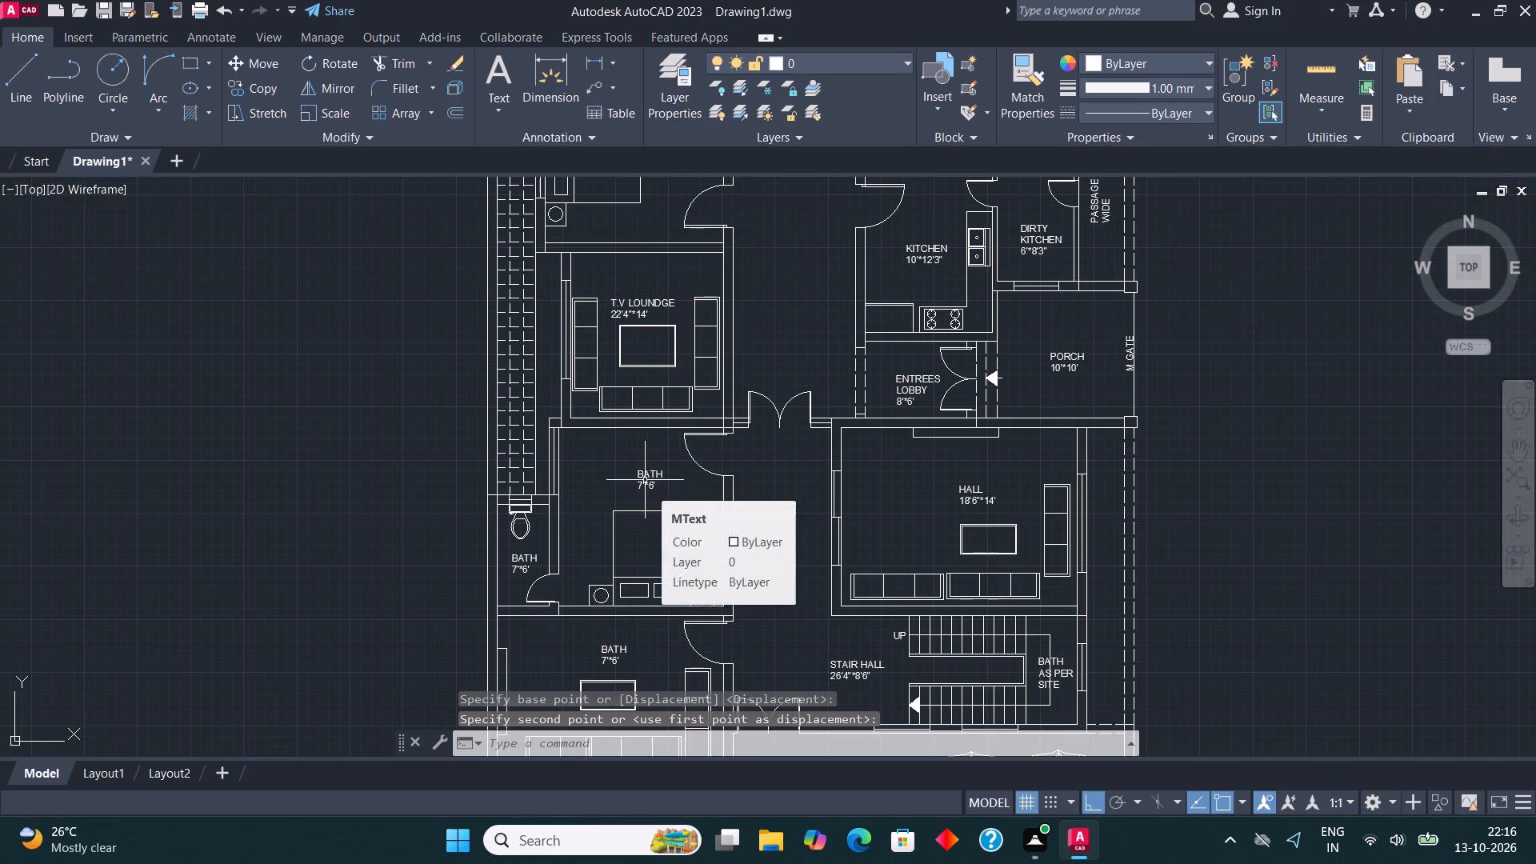
Reword the BATH 7'*6' label in the bedroom south of the T.V LOUNDGE to BEDROOM and 13'*13'6" on two lines.
scroll(642, 507, up, 3)
click(642, 371)
right_click(640, 371)
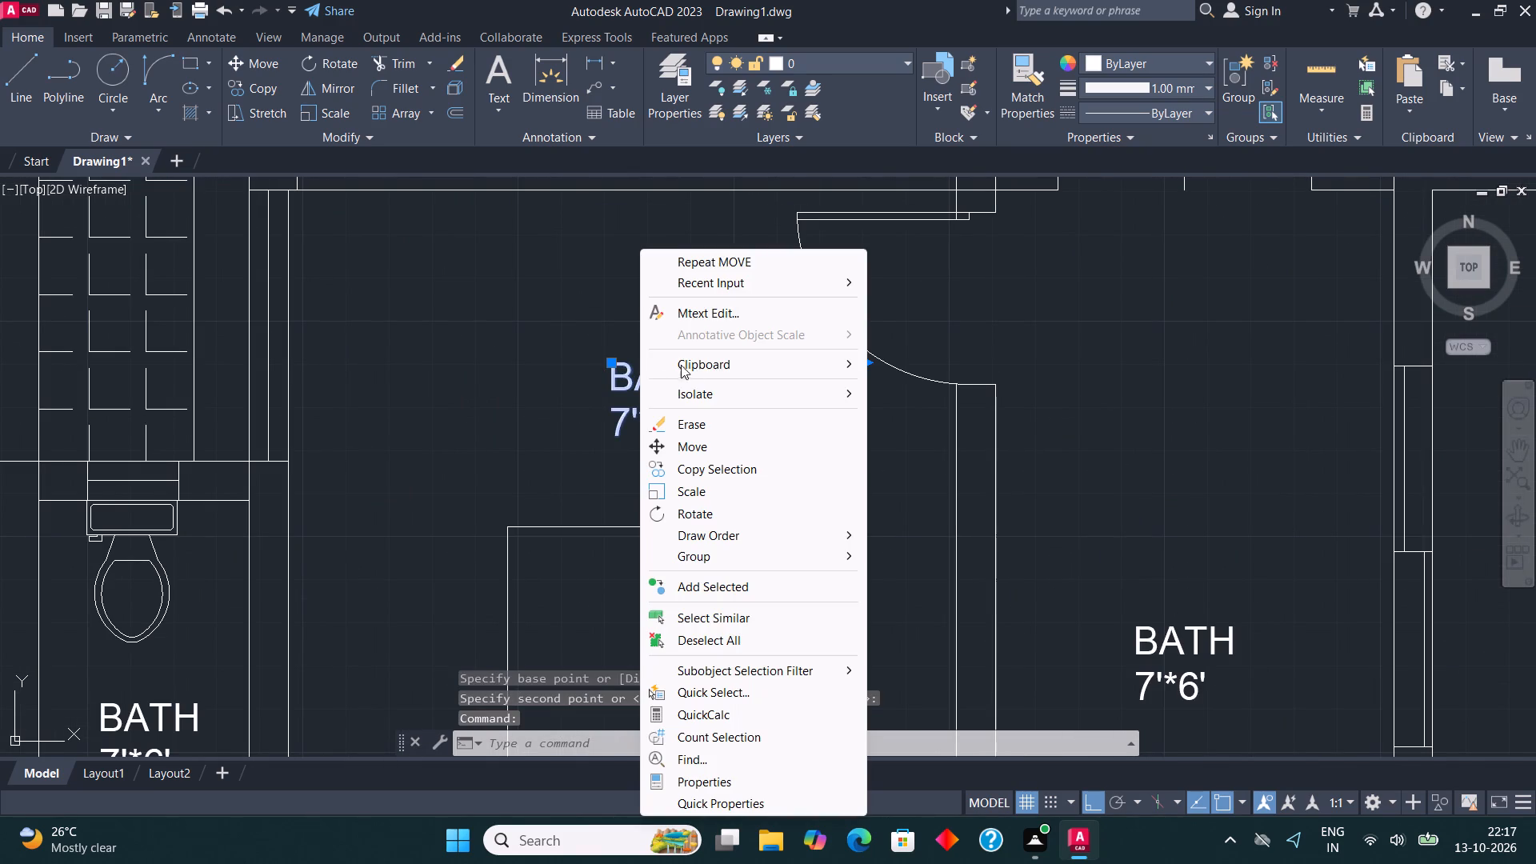
click(750, 310)
click(710, 442)
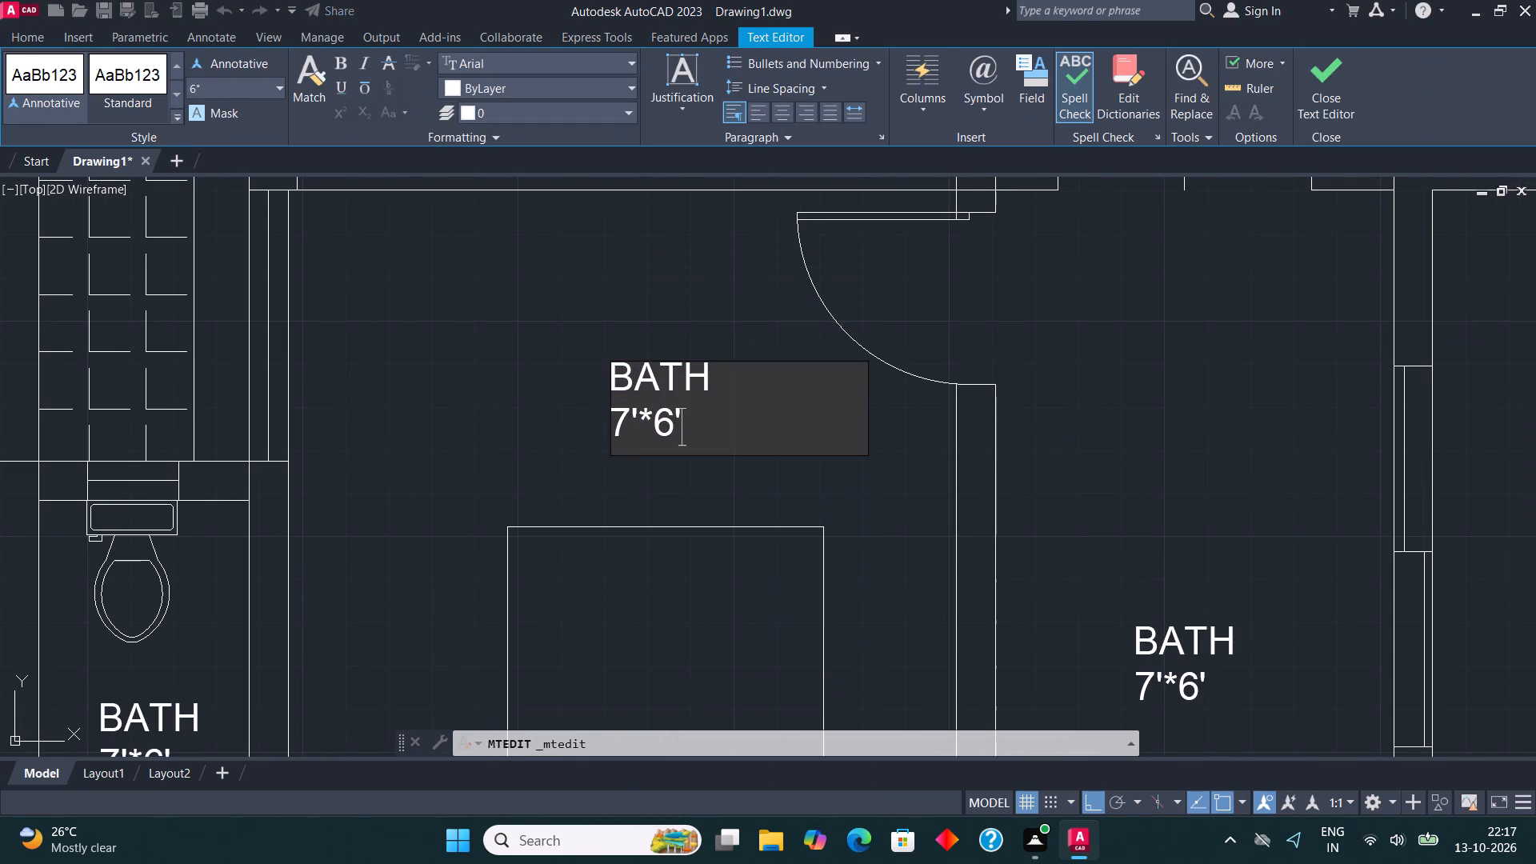
key(BackSpace)
key(BackSpace)
key(BackSpace)
key(BackSpace)
key(BackSpace)
key(BackSpace)
key(BackSpace)
key(BackSpace)
key(BackSpace)
key(BackSpace)
key(BackSpace)
key(BackSpace)
key(BackSpace)
key(BackSpace)
key(BackSpace)
key(BackSpace)
key(BackSpace)
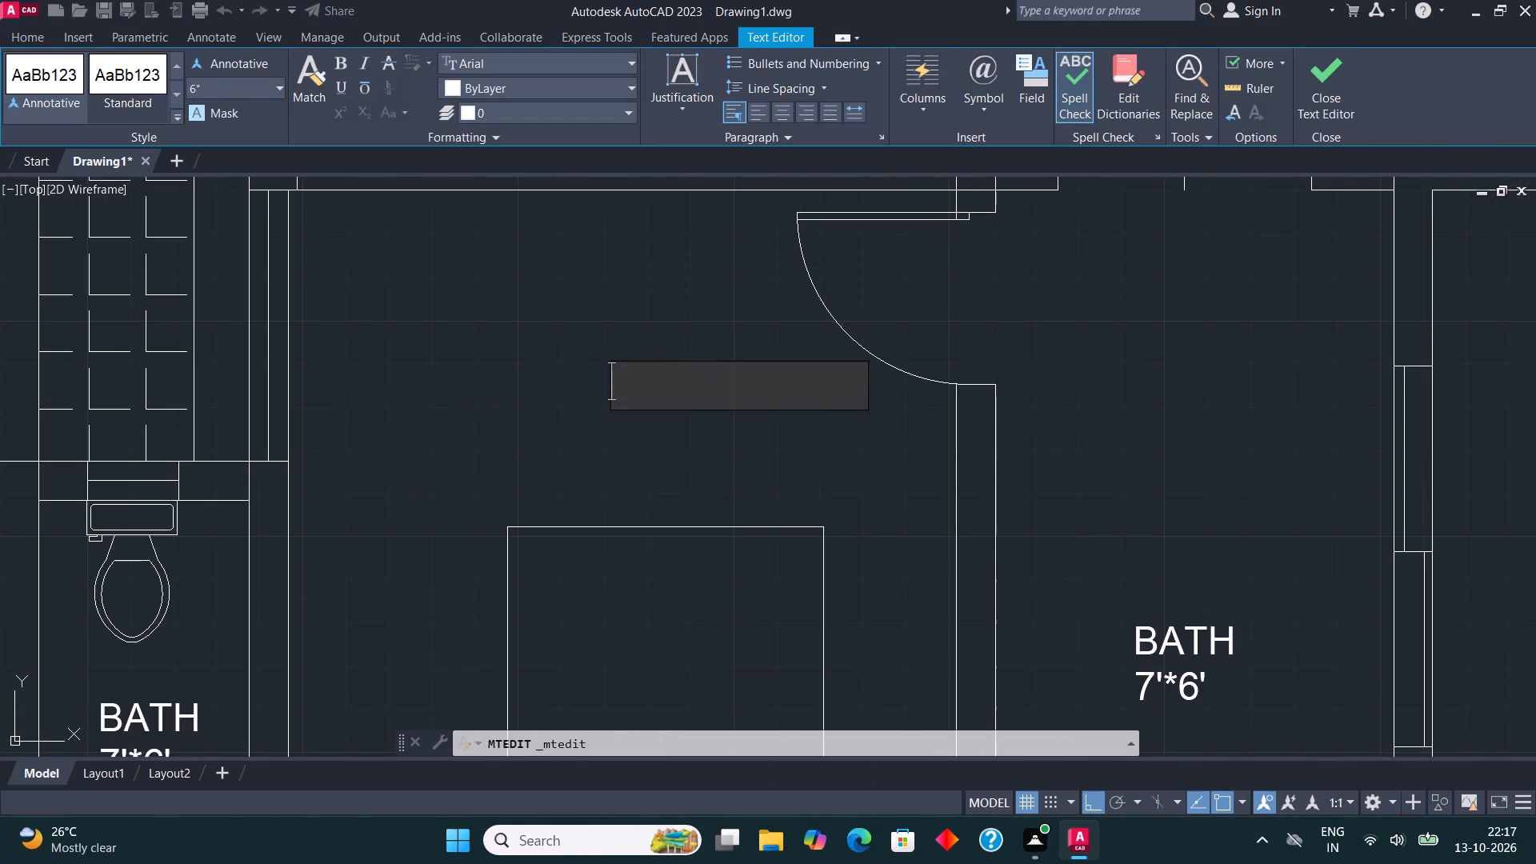
text(BEDROOO)
key(BackSpace)
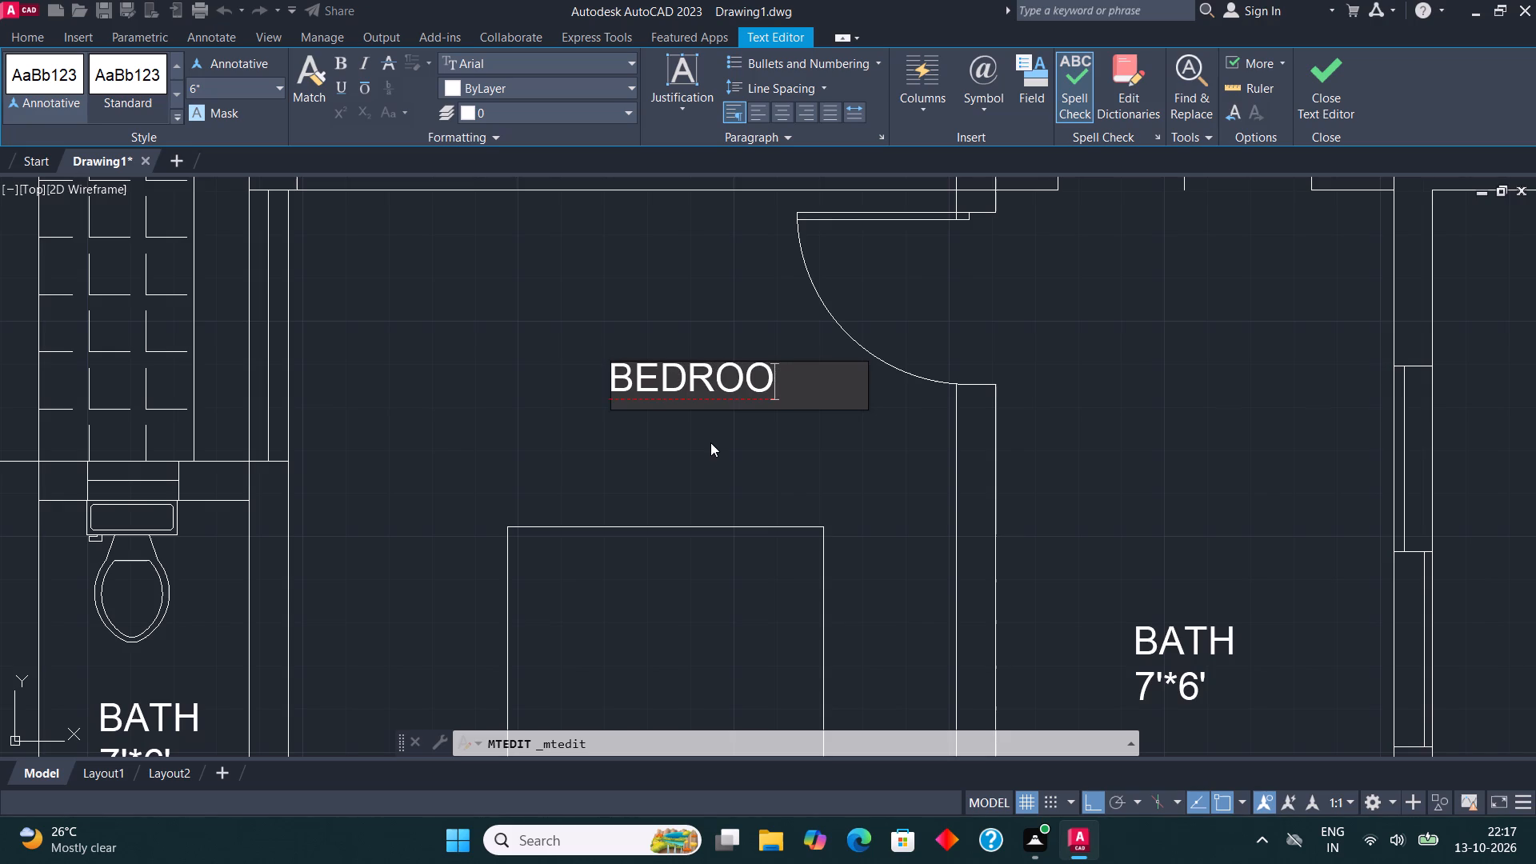
key(m)
key(Return)
text(13')
text(*13'6")
click(1338, 78)
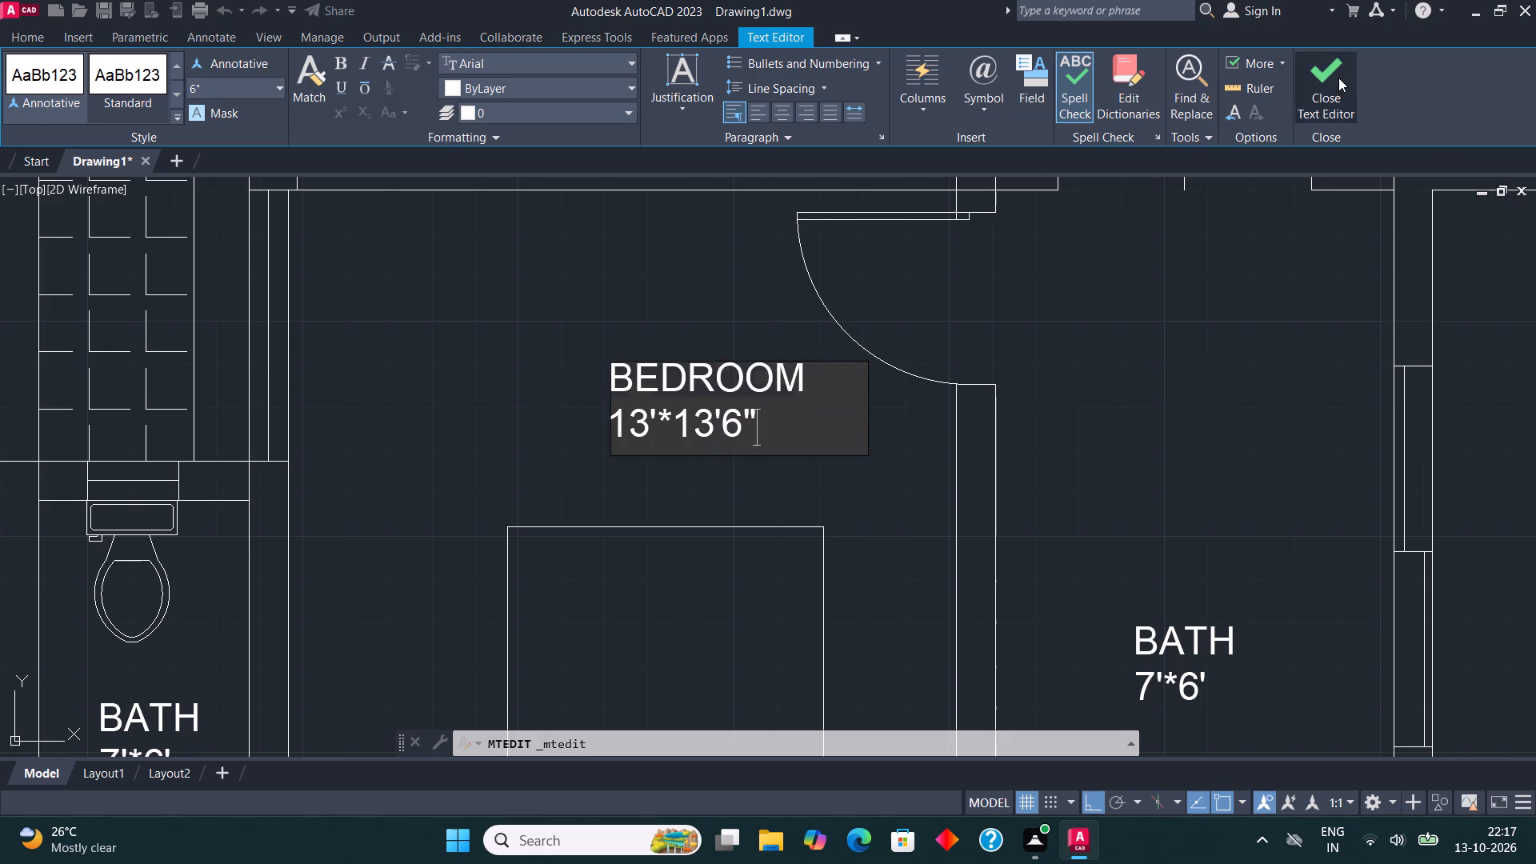
Change the size line of the BATH label in the toilet room west of the 13'*13'6" BEDROOM to 4'*8'.
scroll(931, 349, down, 2)
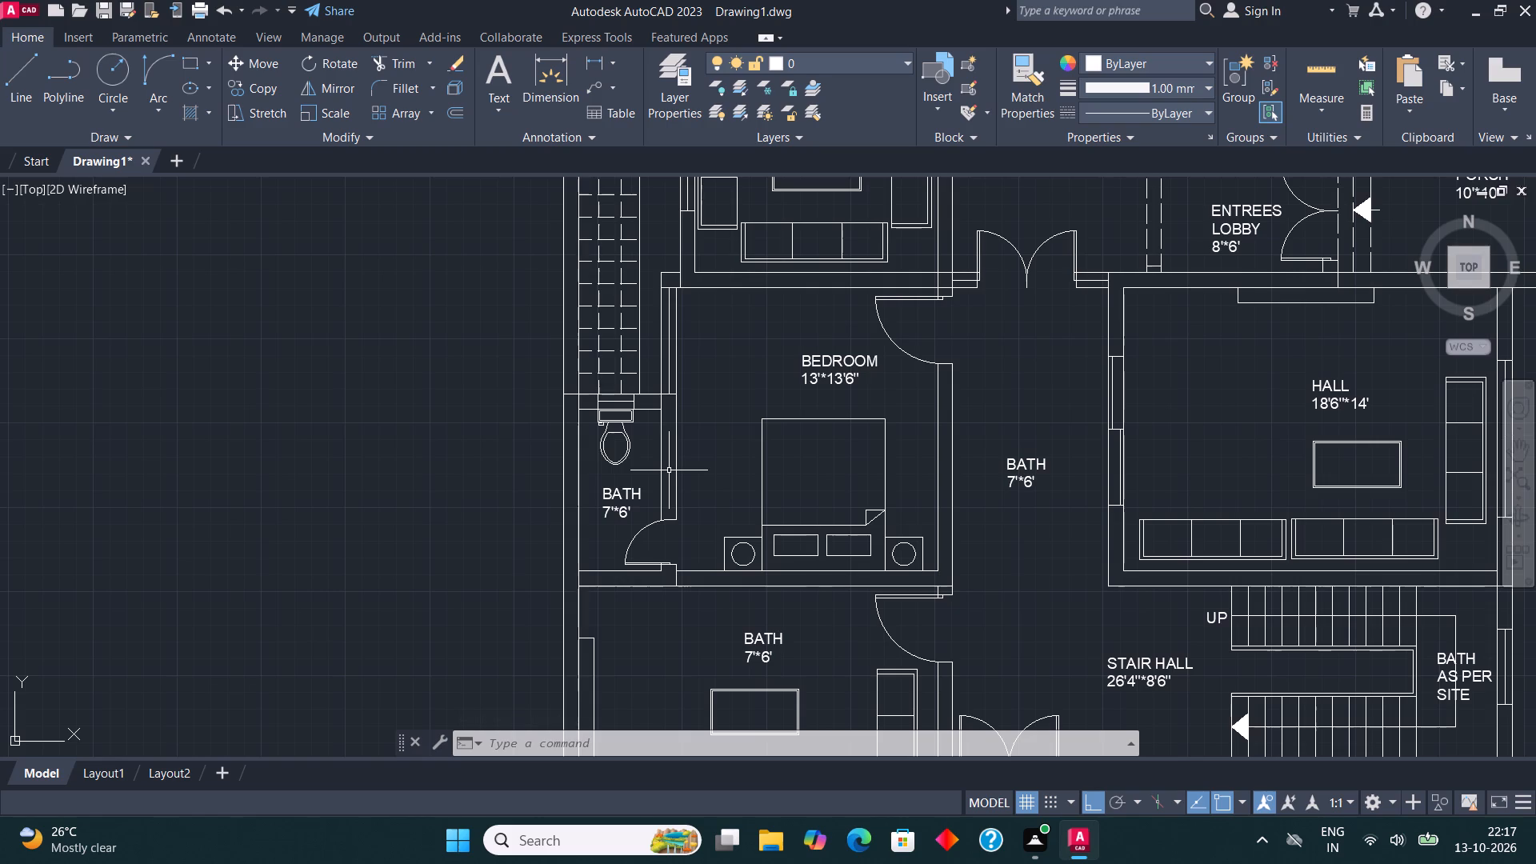
scroll(629, 532, up, 1)
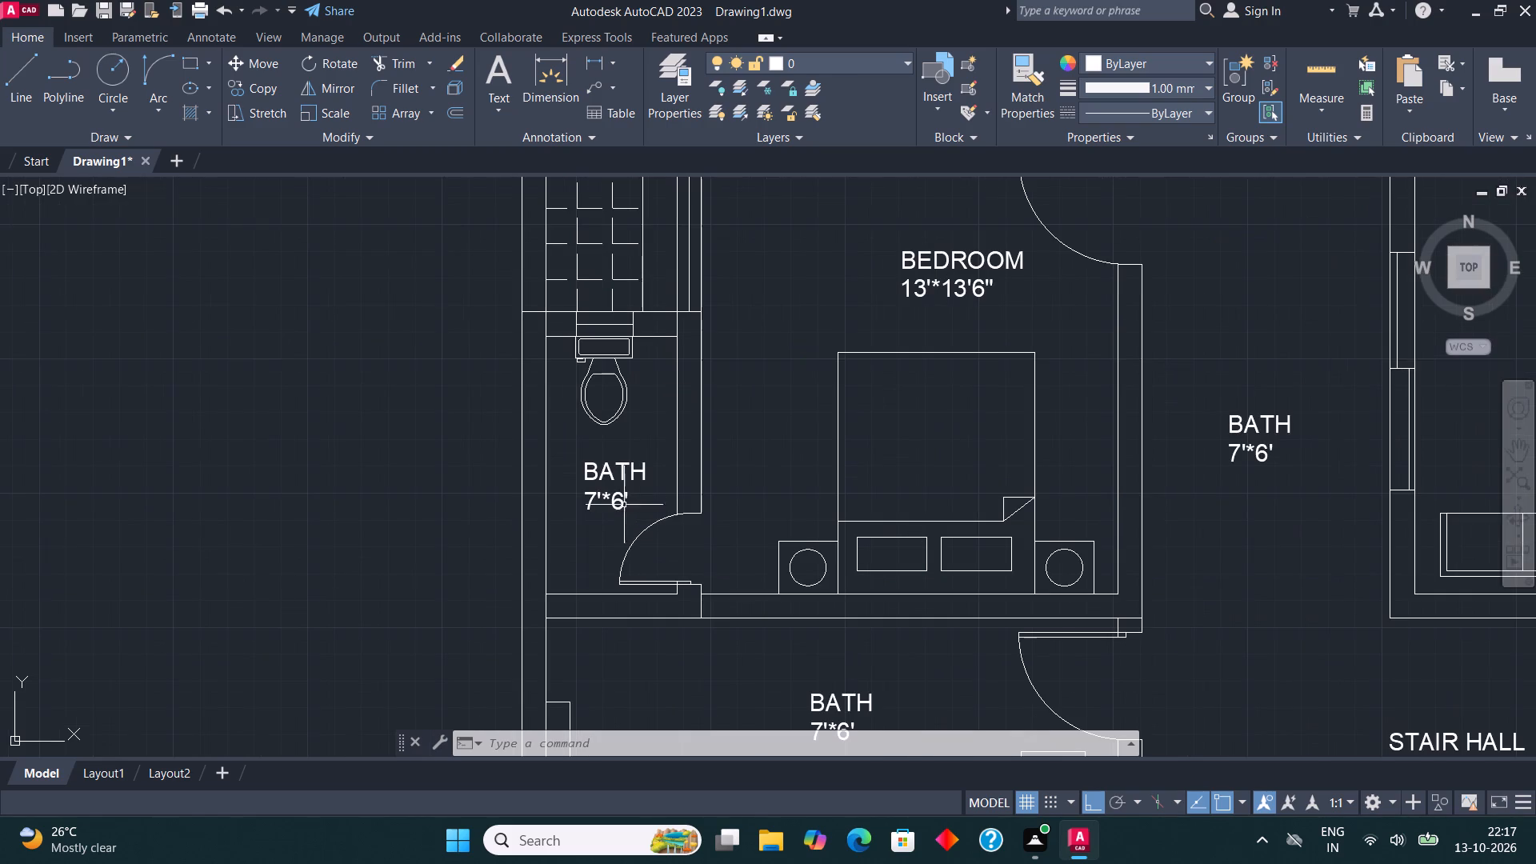
click(610, 474)
right_click(609, 474)
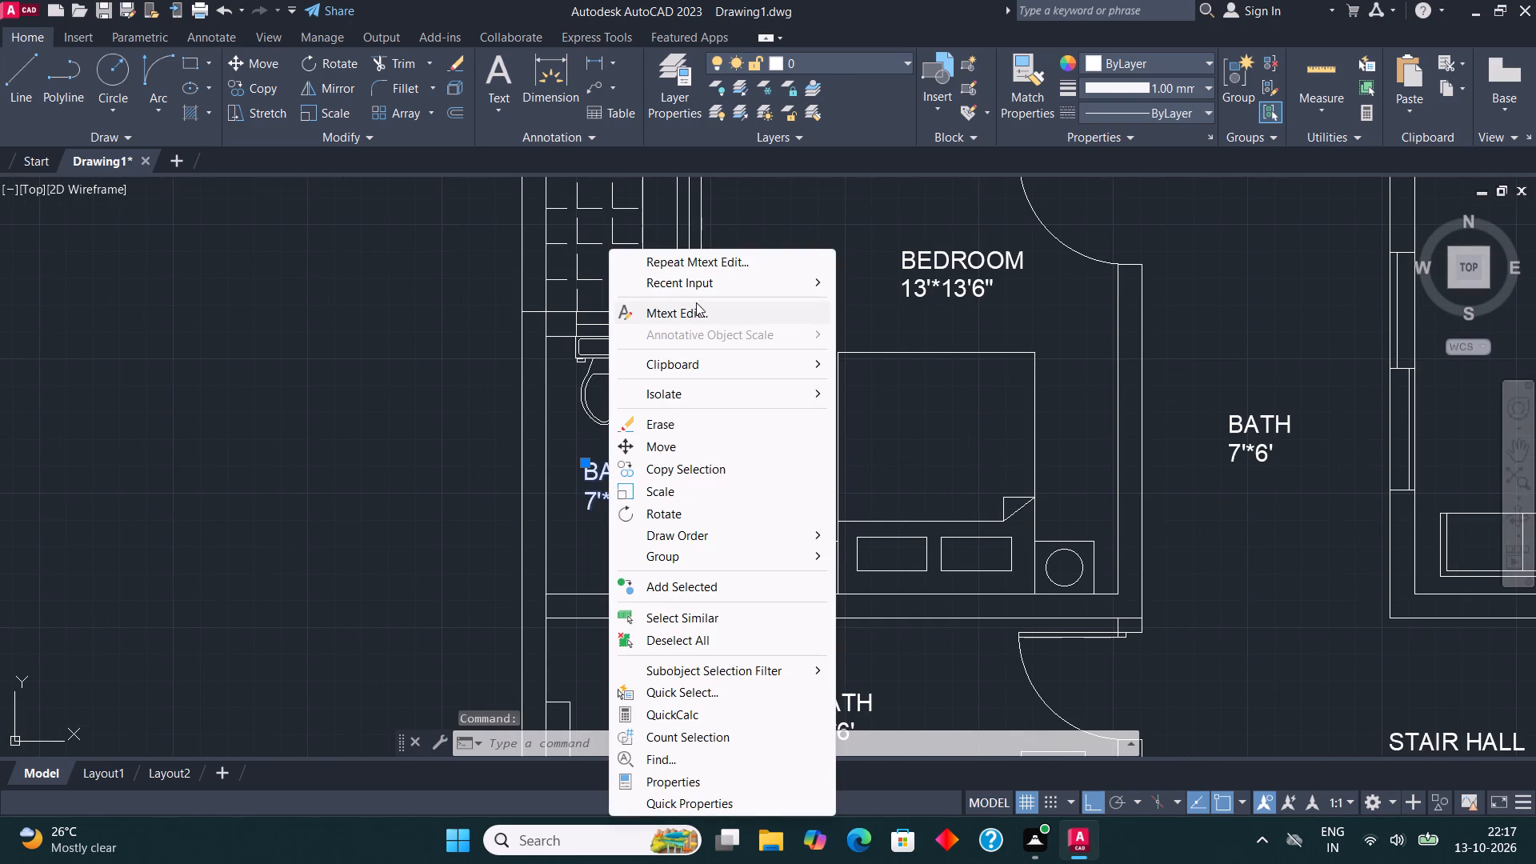
click(696, 302)
click(625, 502)
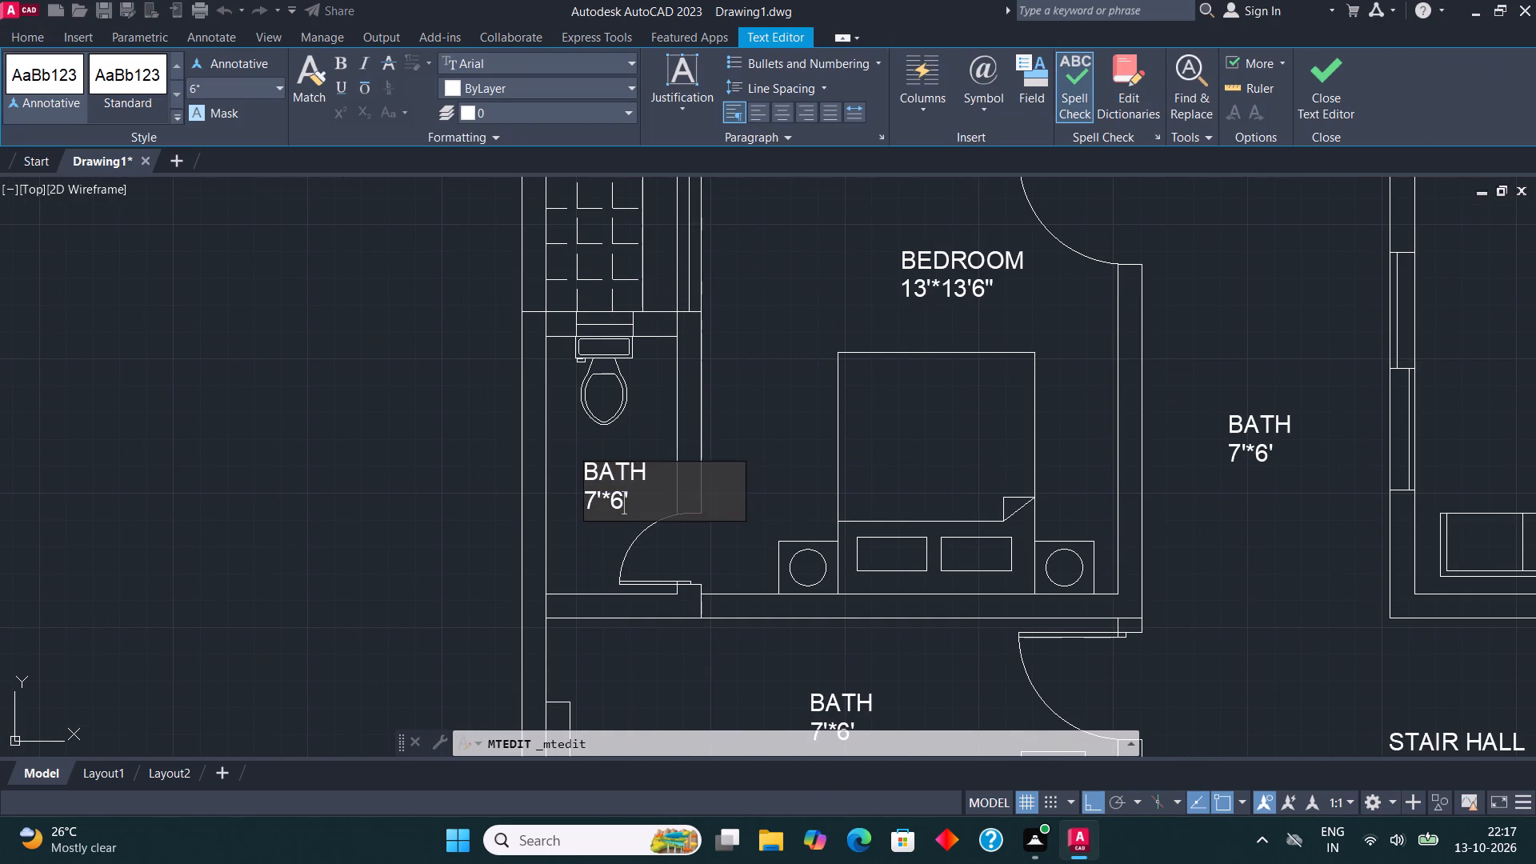
key(BackSpace)
key(BackSpace)
key(BackSpace)
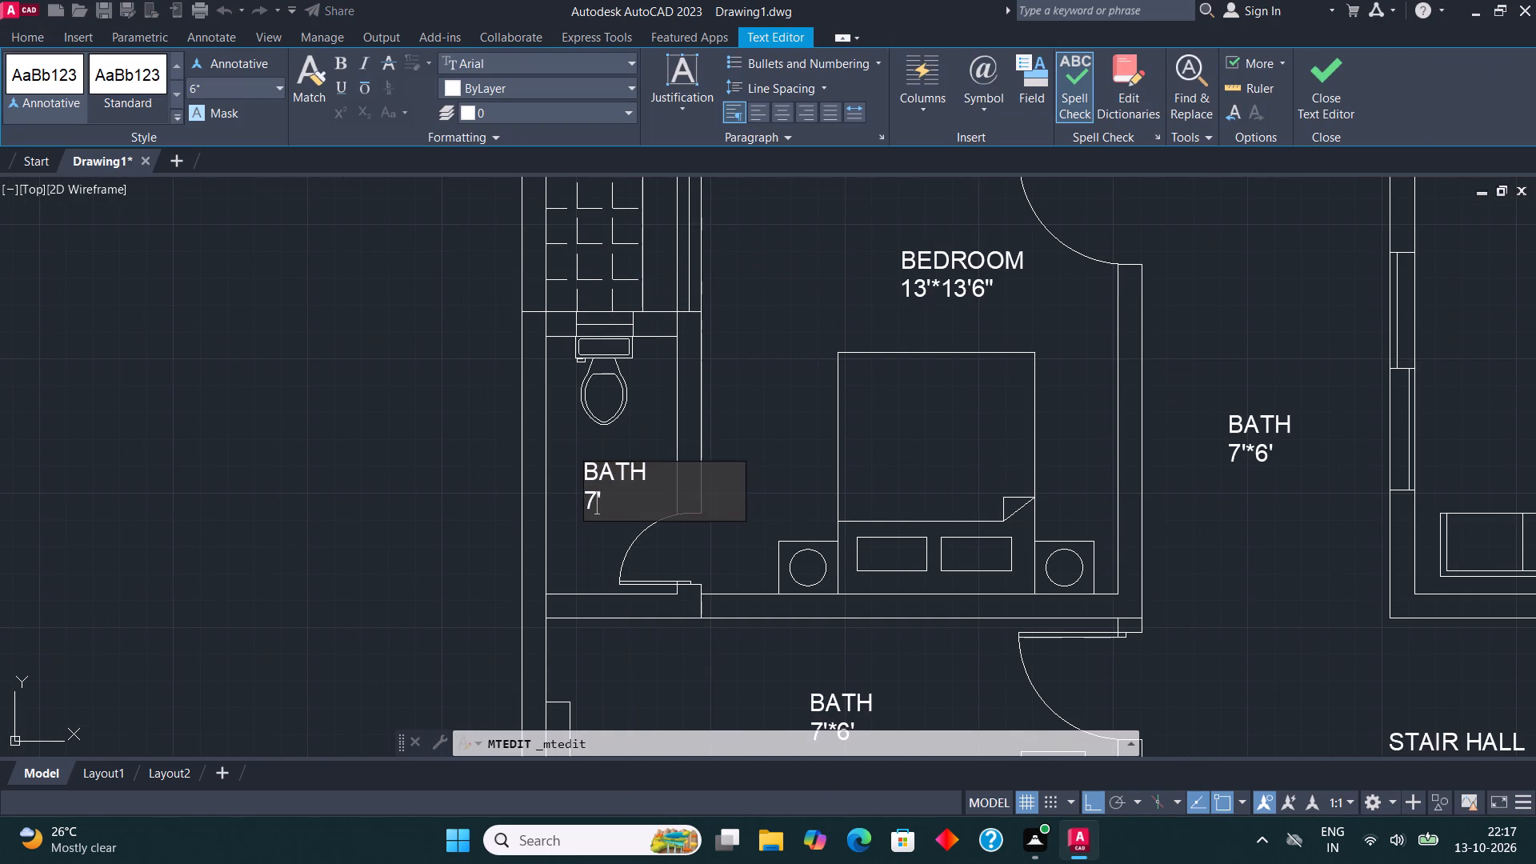
key(BackSpace)
click(625, 502)
key(BackSpace)
text(4'*)
text(8')
click(1317, 82)
Reword the BATH 7'*6' label in the sofa room south of the 13'*13'6" BEDROOM to DRAWING ROOM with 17'9"*12' on a new line.
scroll(662, 432, down, 1)
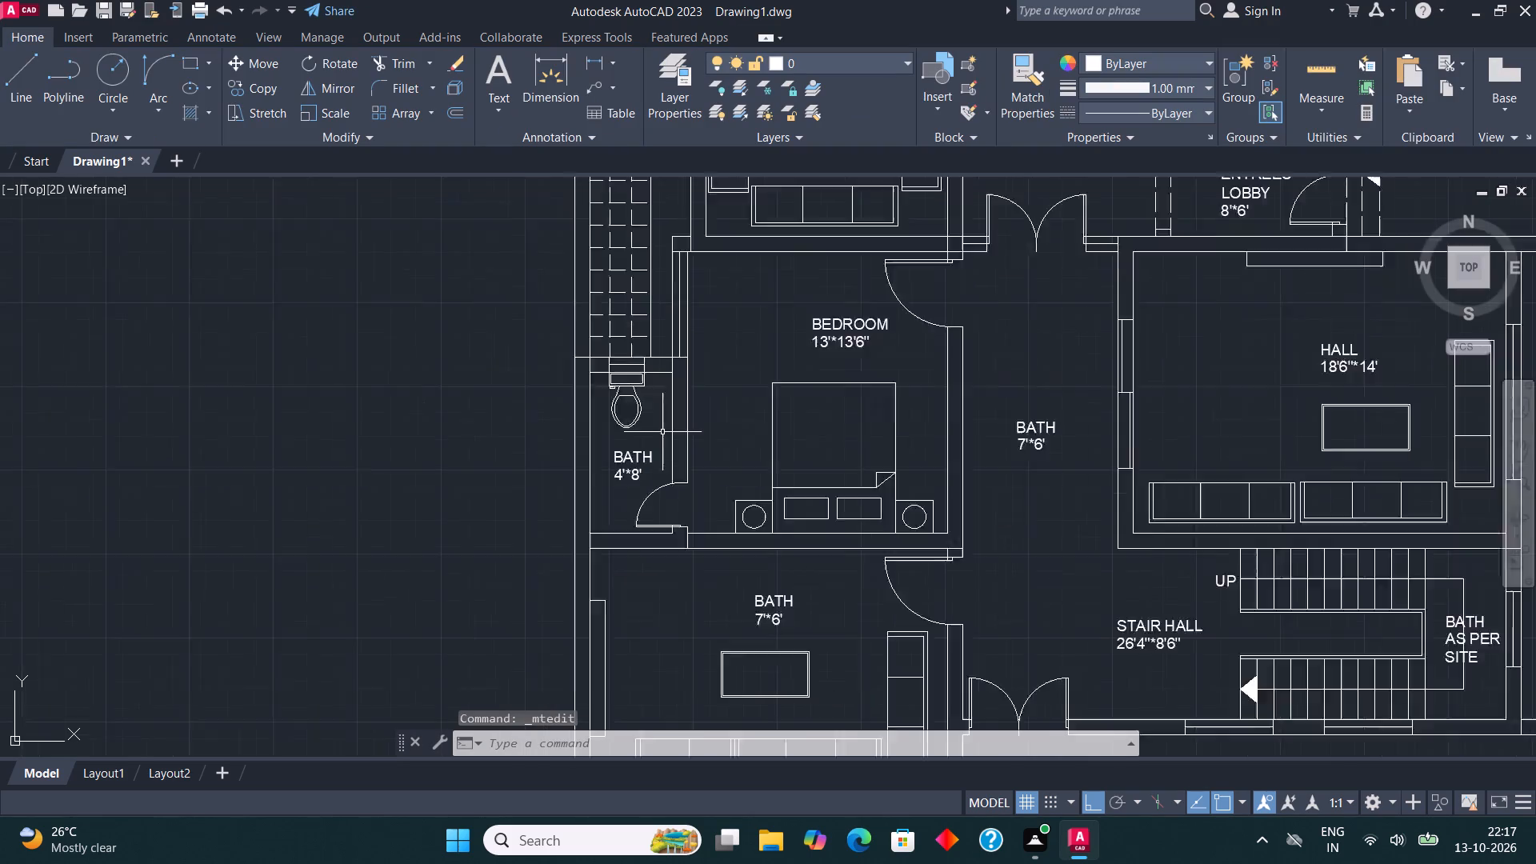
scroll(662, 432, down, 2)
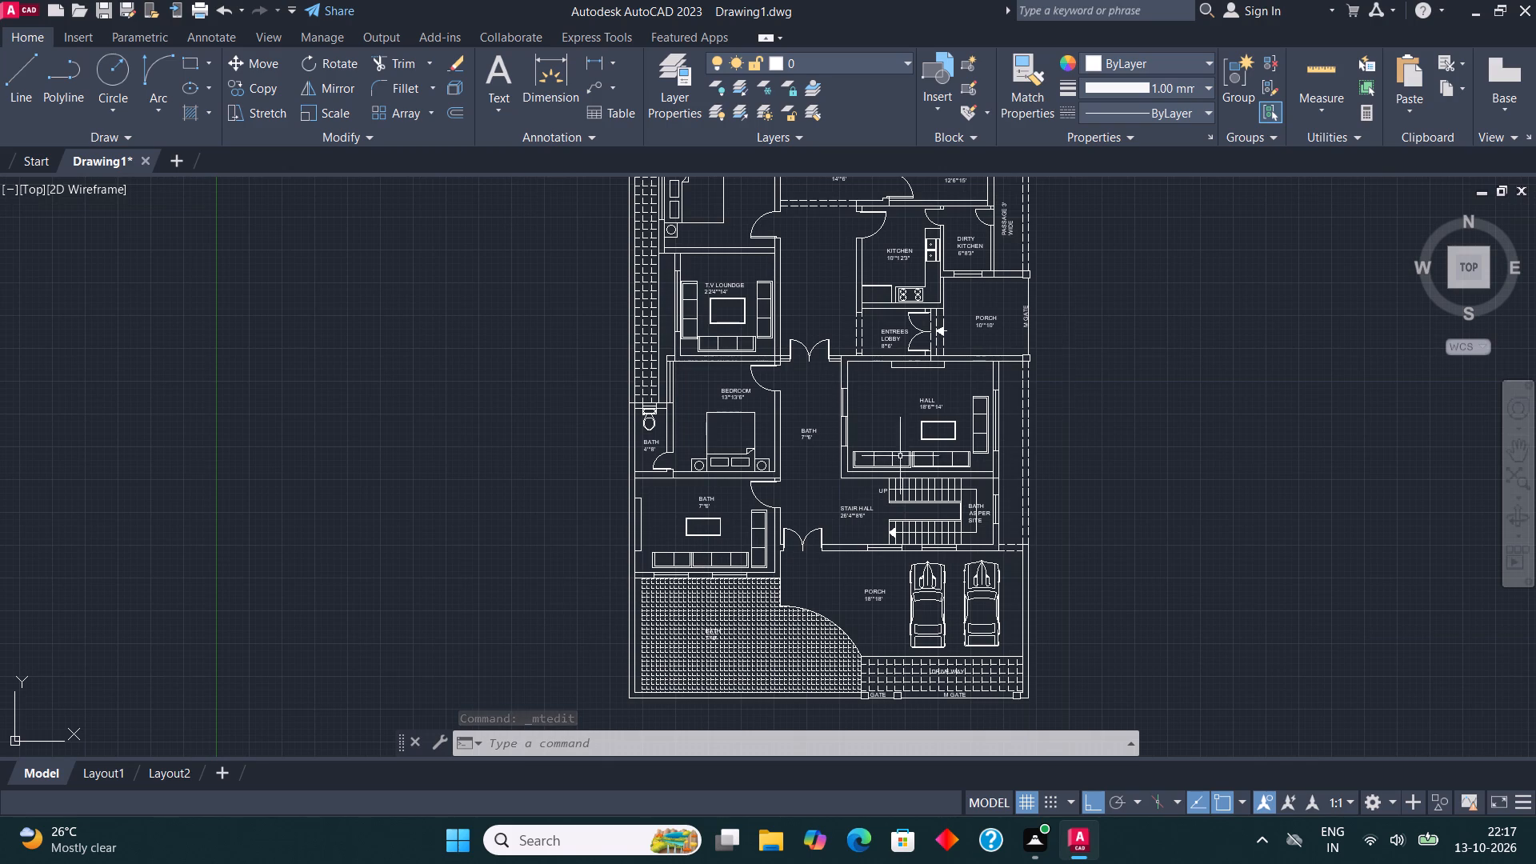
scroll(698, 498, up, 4)
click(698, 498)
right_click(697, 498)
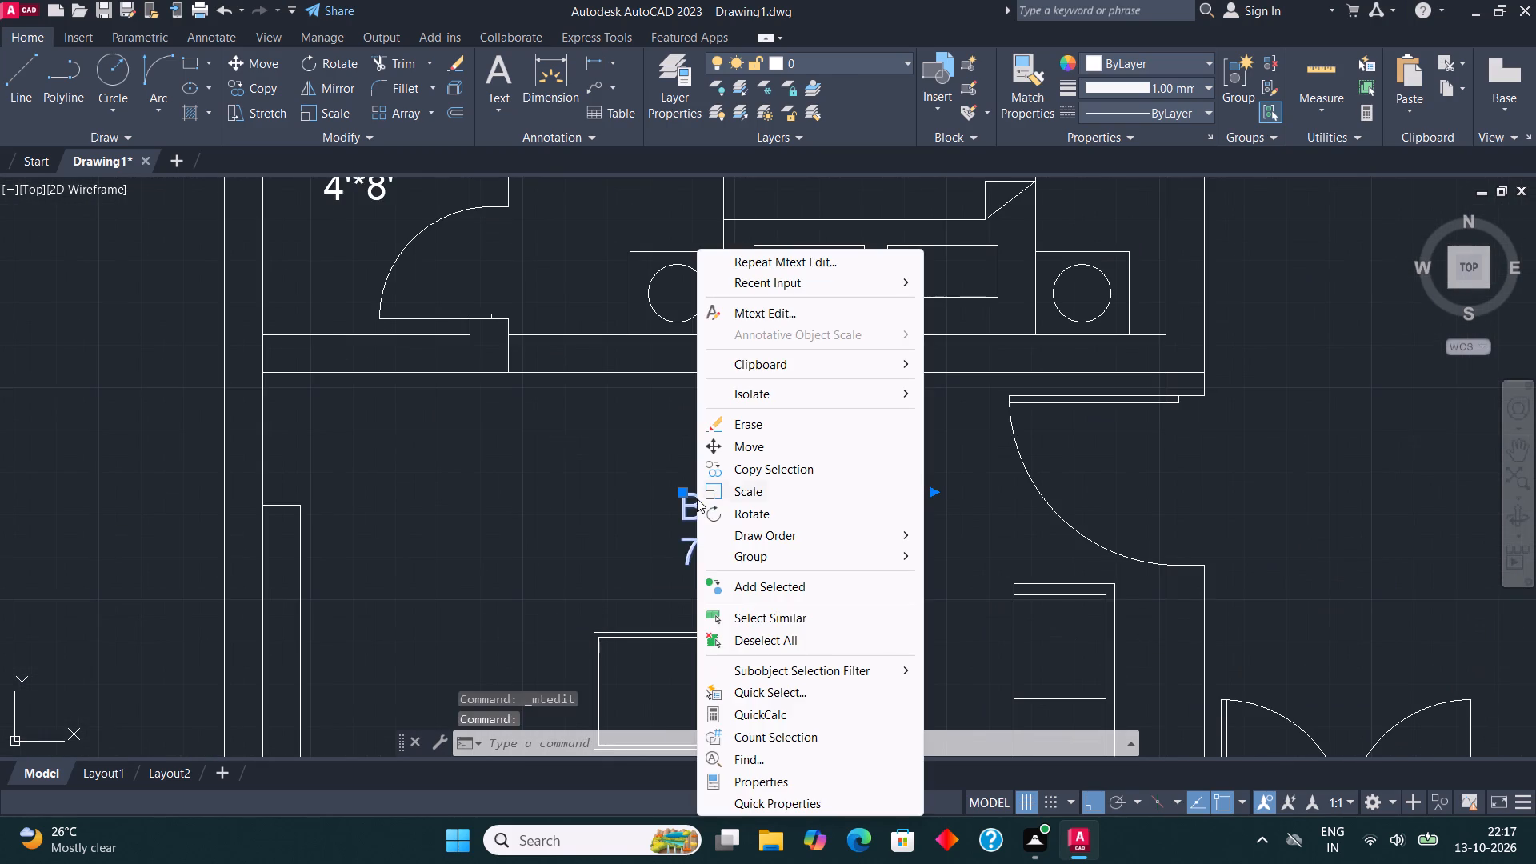
click(825, 310)
click(762, 552)
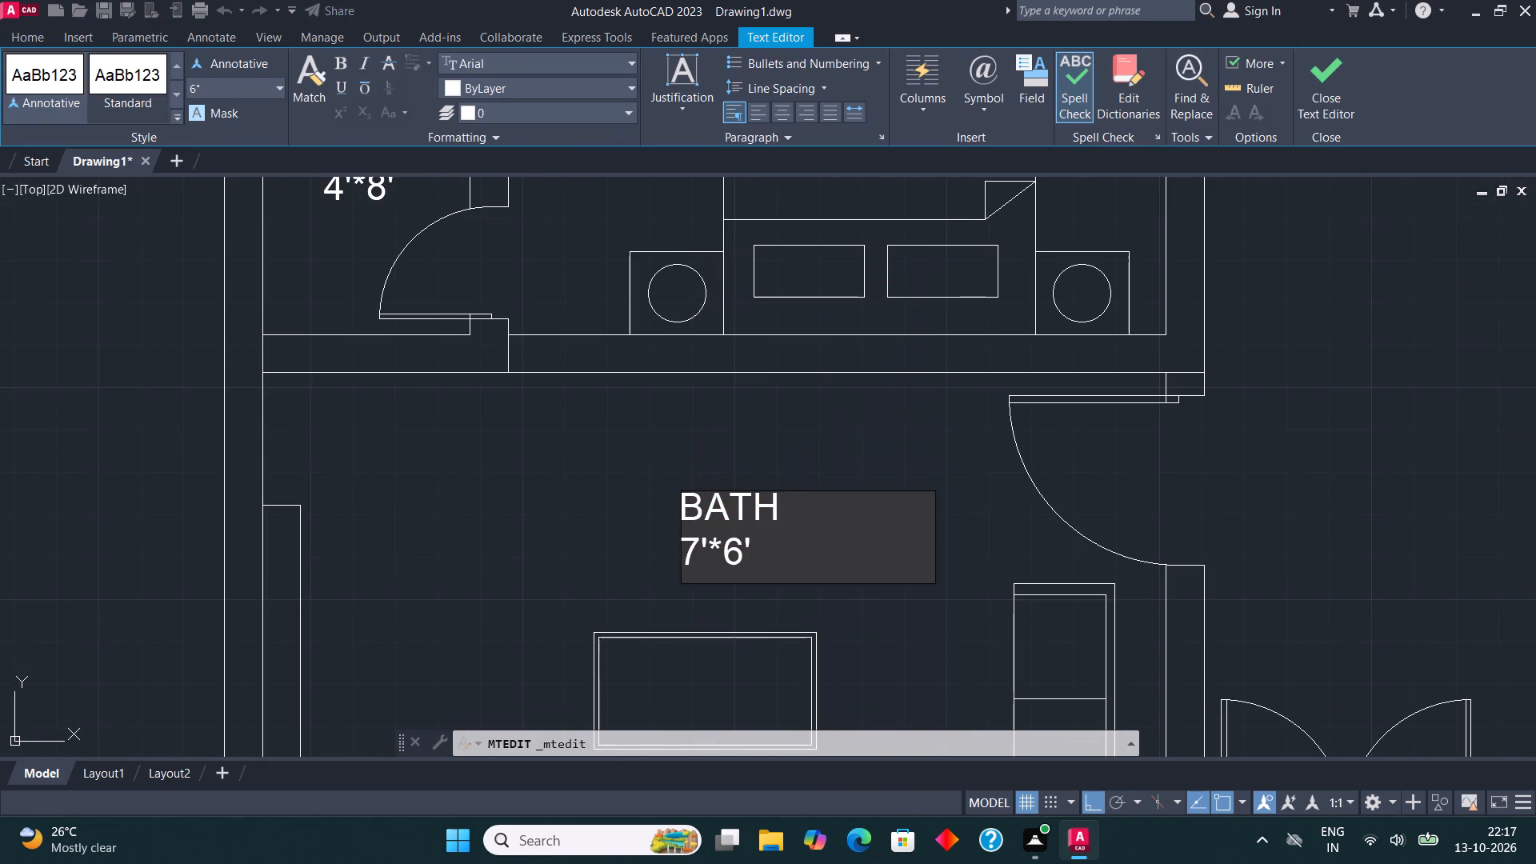
key(BackSpace)
key(BackSpace)
key(BackSpace)
key(BackSpace)
key(BackSpace)
key(BackSpace)
key(BackSpace)
key(BackSpace)
key(BackSpace)
key(BackSpace)
key(BackSpace)
key(BackSpace)
key(BackSpace)
key(BackSpace)
key(BackSpace)
key(BackSpace)
key(BackSpace)
key(BackSpace)
key(BackSpace)
key(BackSpace)
text(DRAWING ROOM)
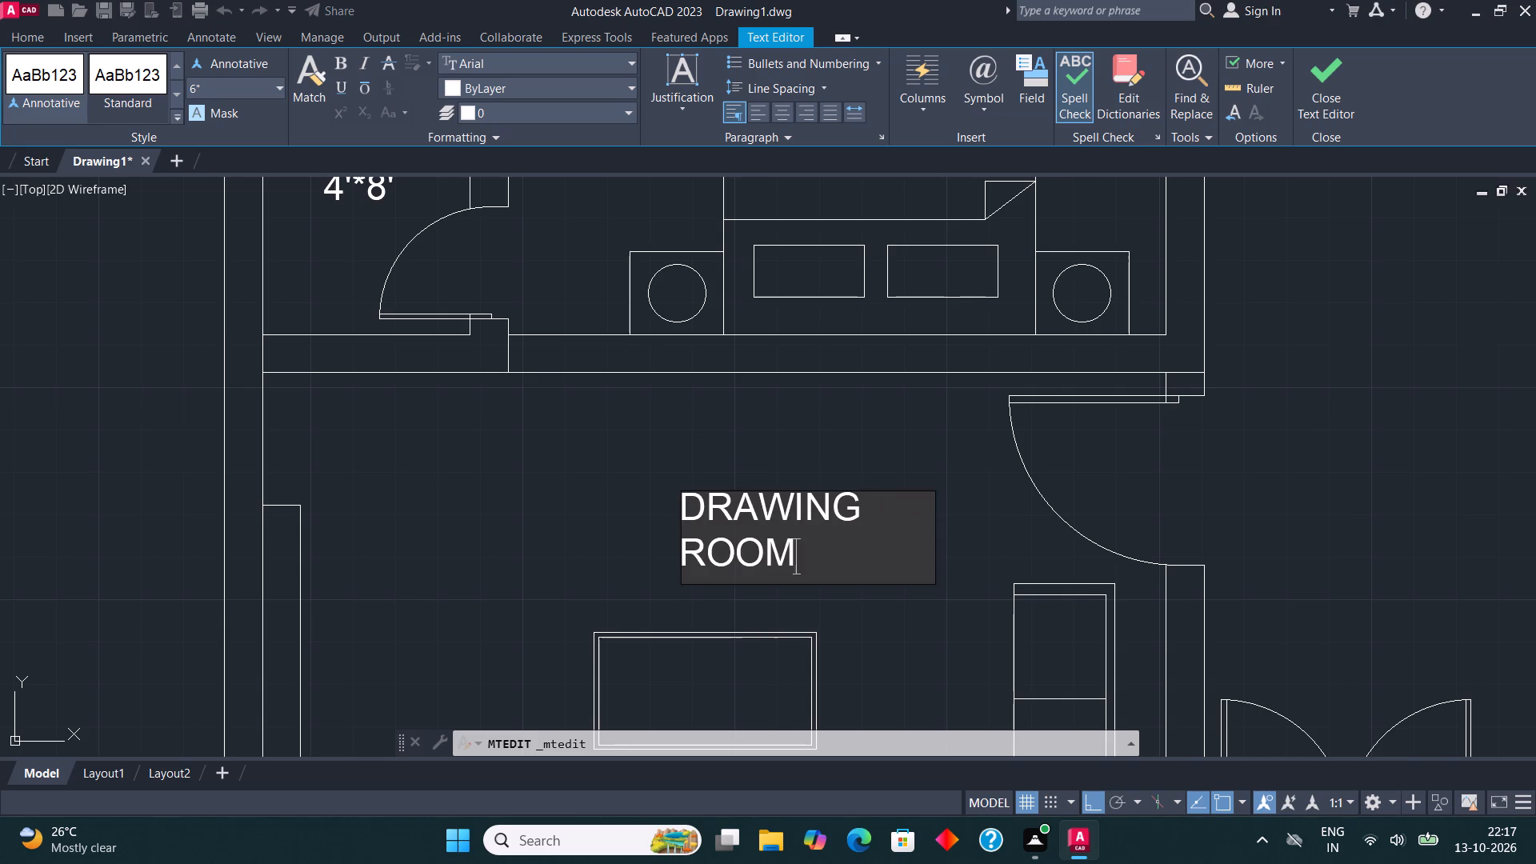
key(Return)
text(17')
text(9"*12')
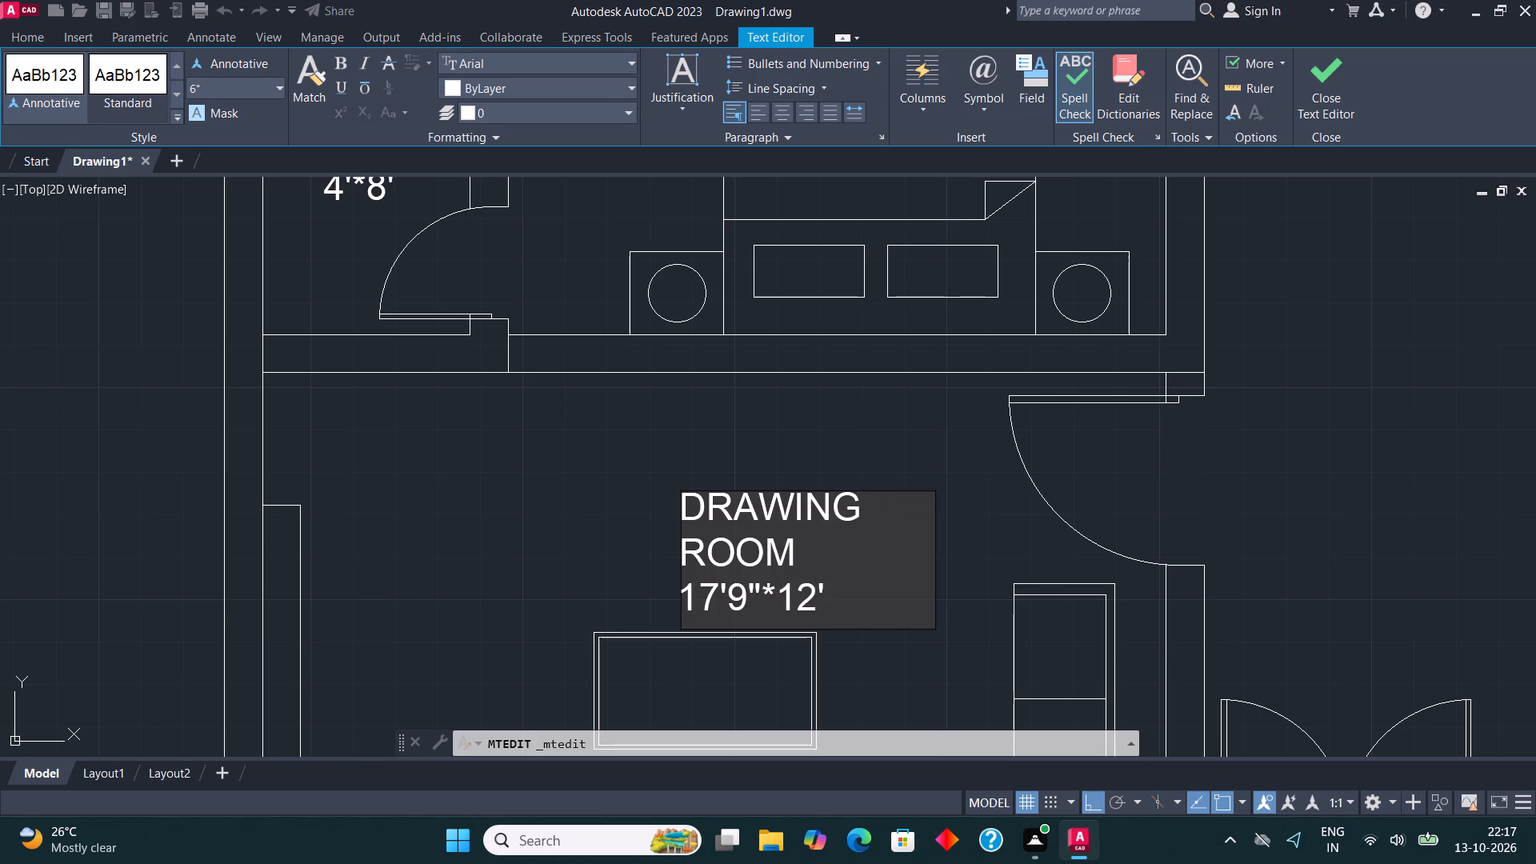
click(1328, 82)
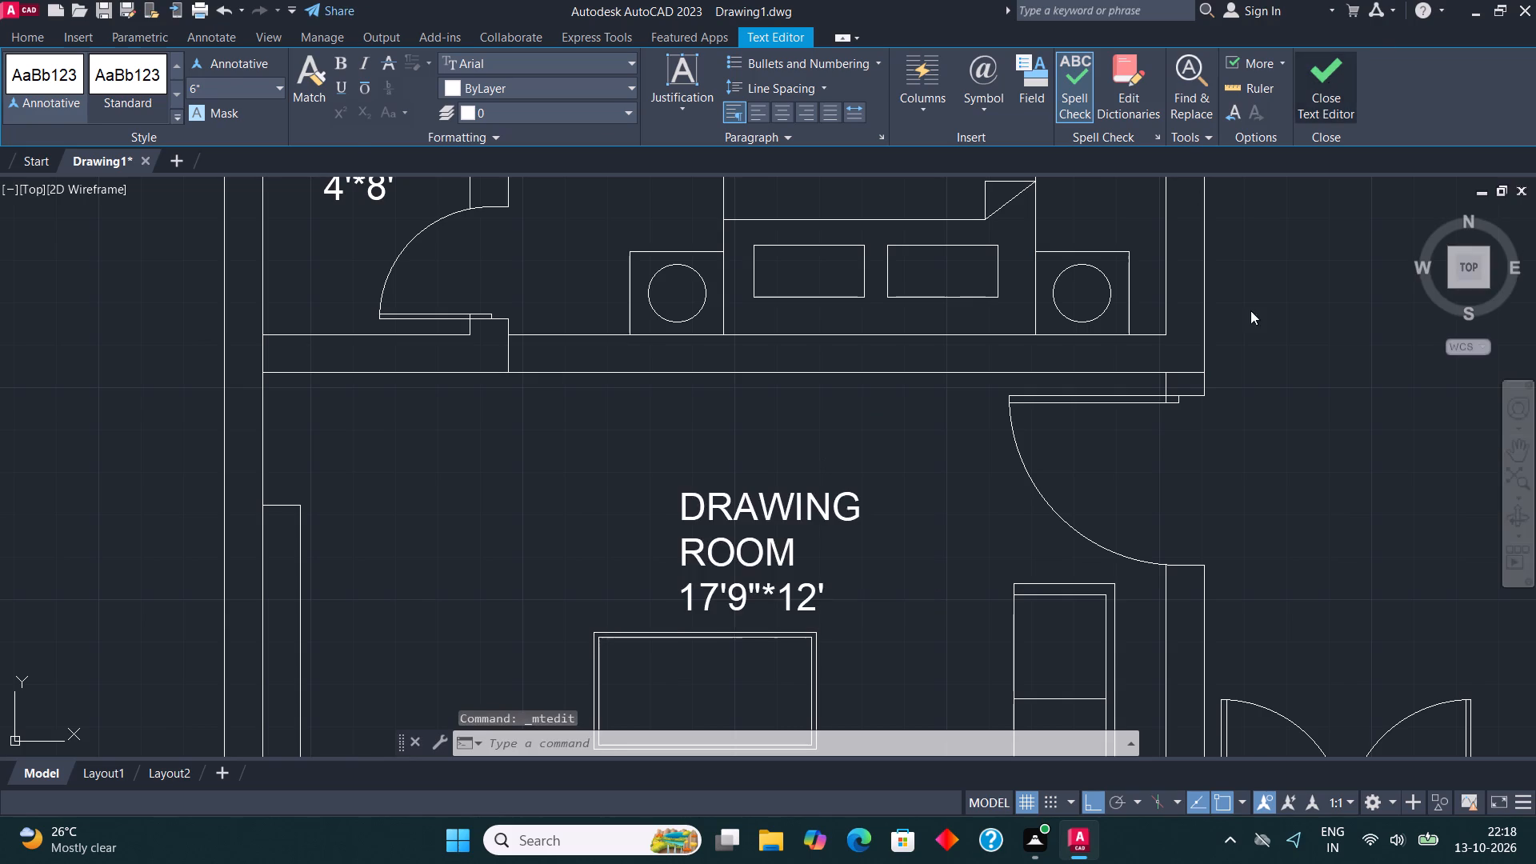
Reword the BATH 7'*6' label on the hatched area south of the DRAWING ROOM to LAWN, with no size line.
scroll(645, 566, down, 3)
middle_drag(645, 502, 625, 451)
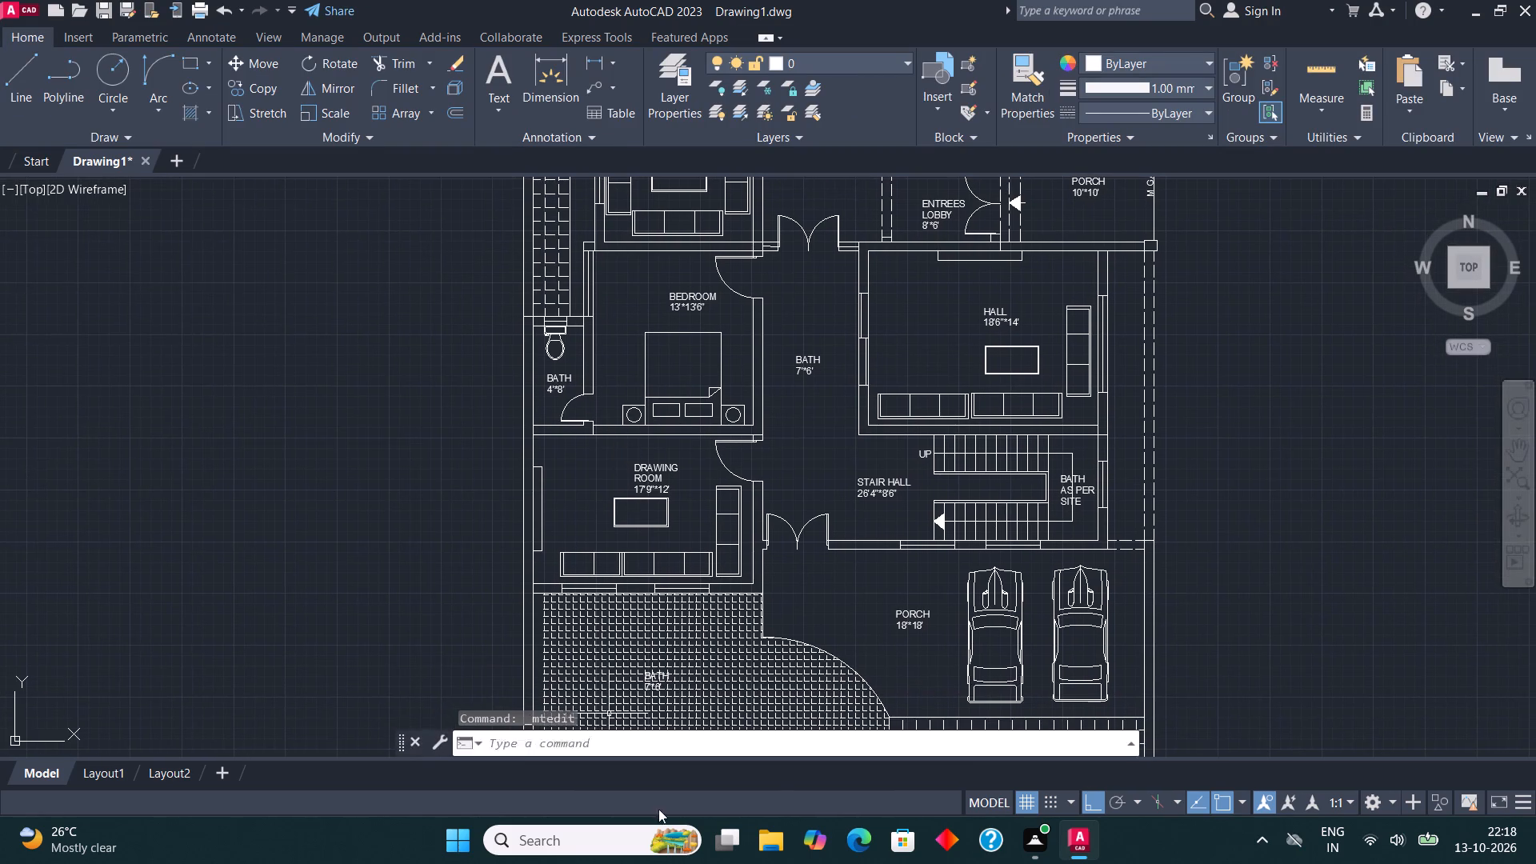
middle_drag(814, 578, 813, 410)
scroll(679, 503, up, 4)
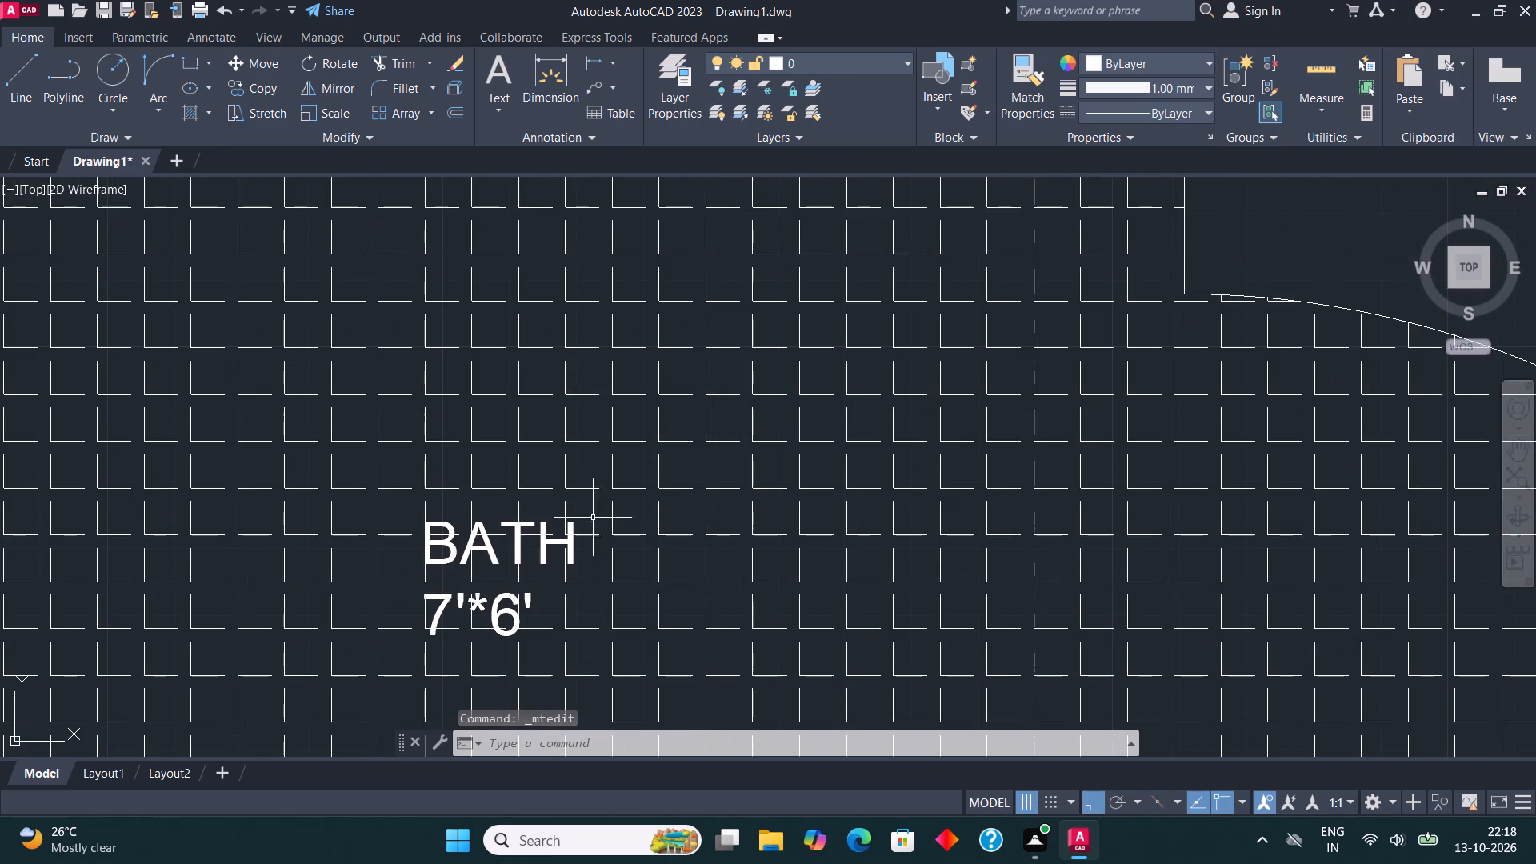
click(565, 526)
key(Escape)
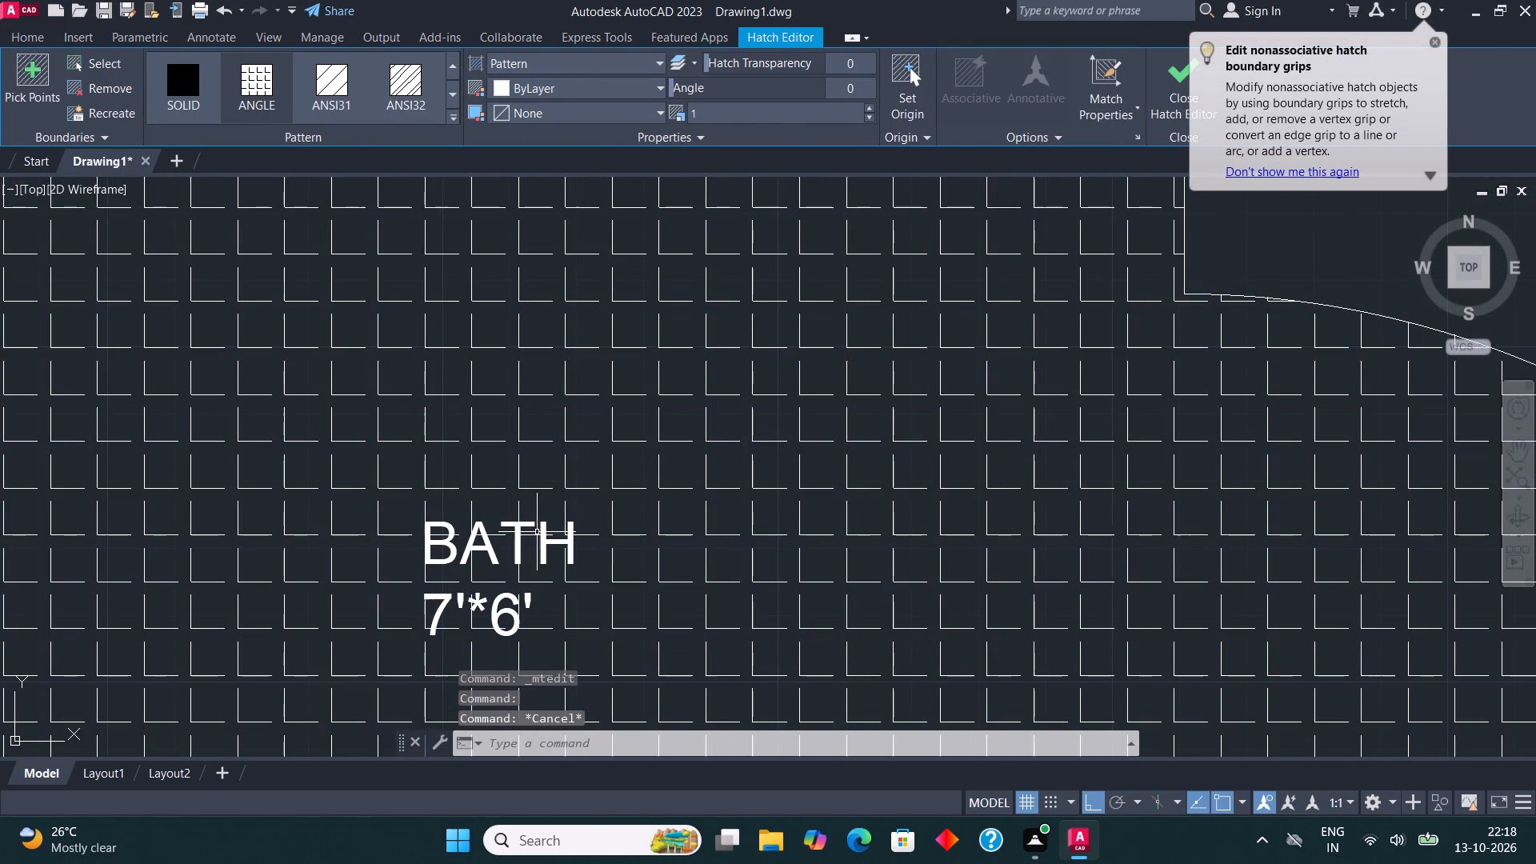
click(525, 524)
right_click(525, 524)
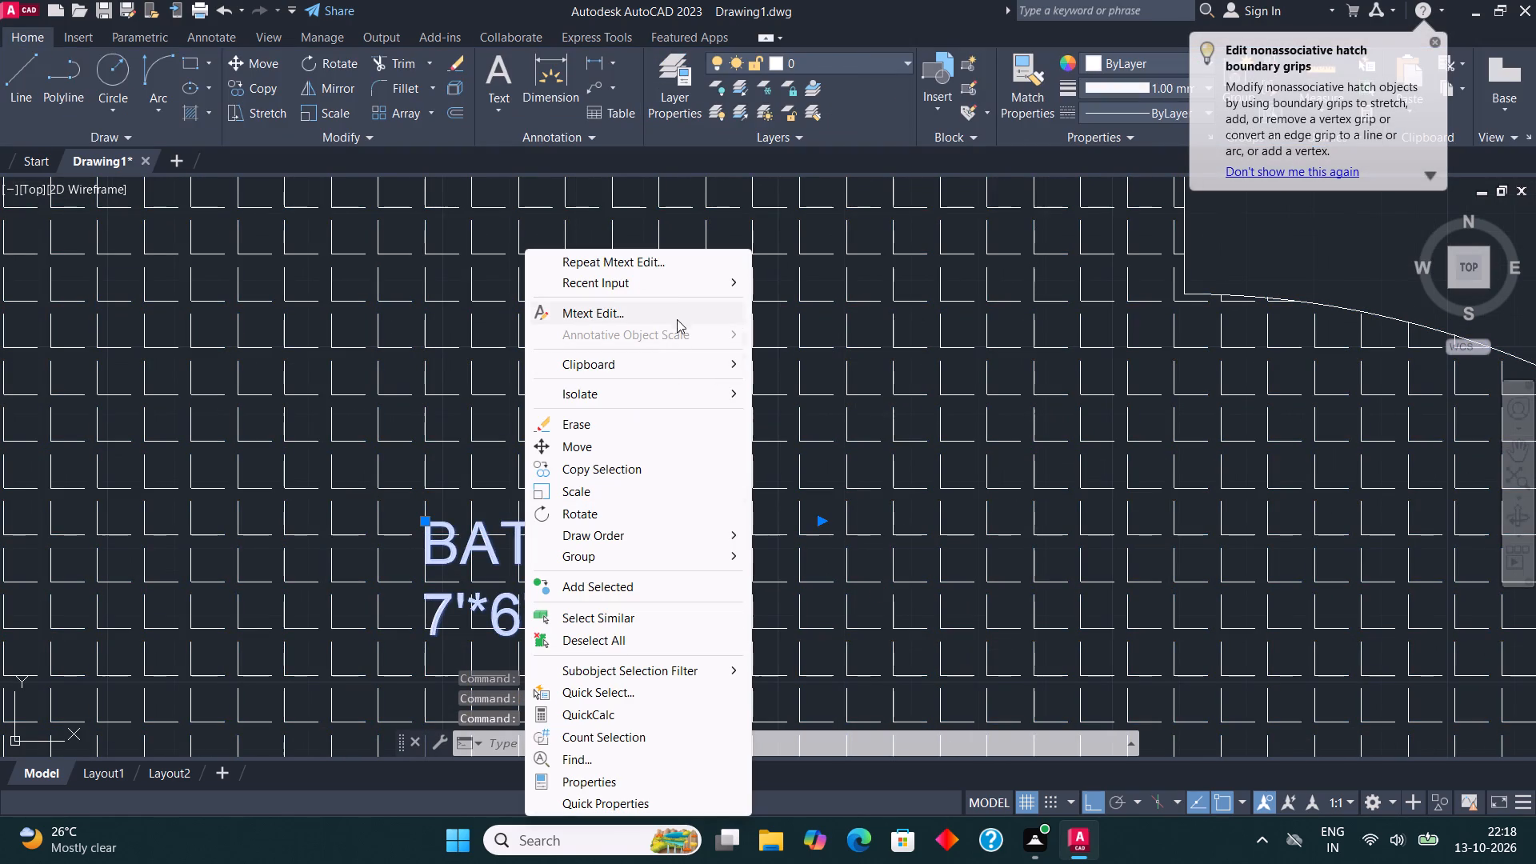
click(682, 300)
click(678, 317)
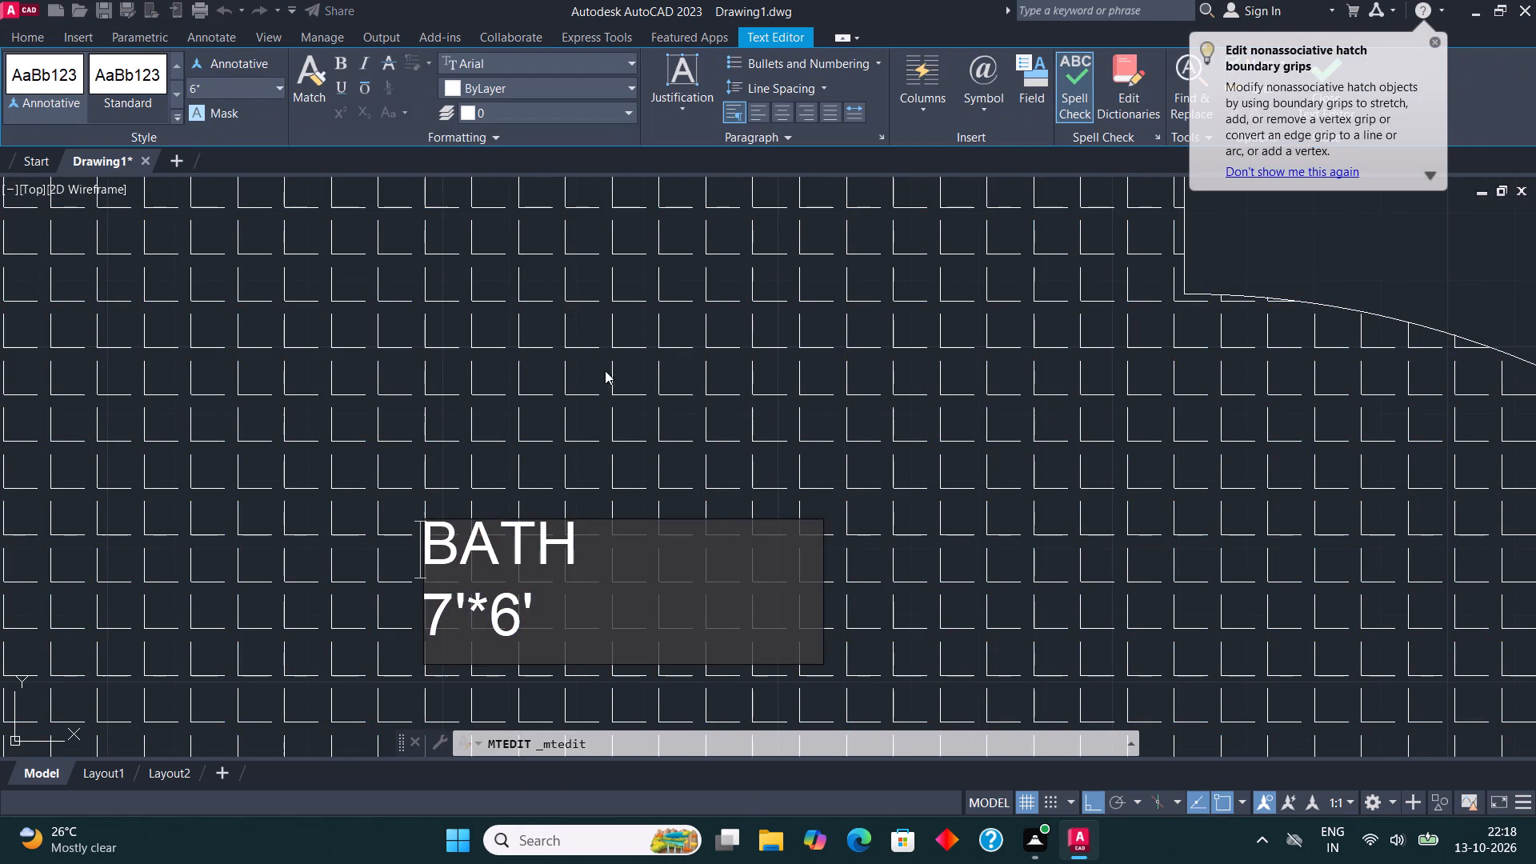
click(561, 616)
key(BackSpace)
key(BackSpace)
key(BackSpace)
key(BackSpace)
key(BackSpace)
key(BackSpace)
key(BackSpace)
key(BackSpace)
key(BackSpace)
key(BackSpace)
key(BackSpace)
key(BackSpace)
key(BackSpace)
key(BackSpace)
key(BackSpace)
key(BackSpace)
key(BackSpace)
key(BackSpace)
key(BackSpace)
key(BackSpace)
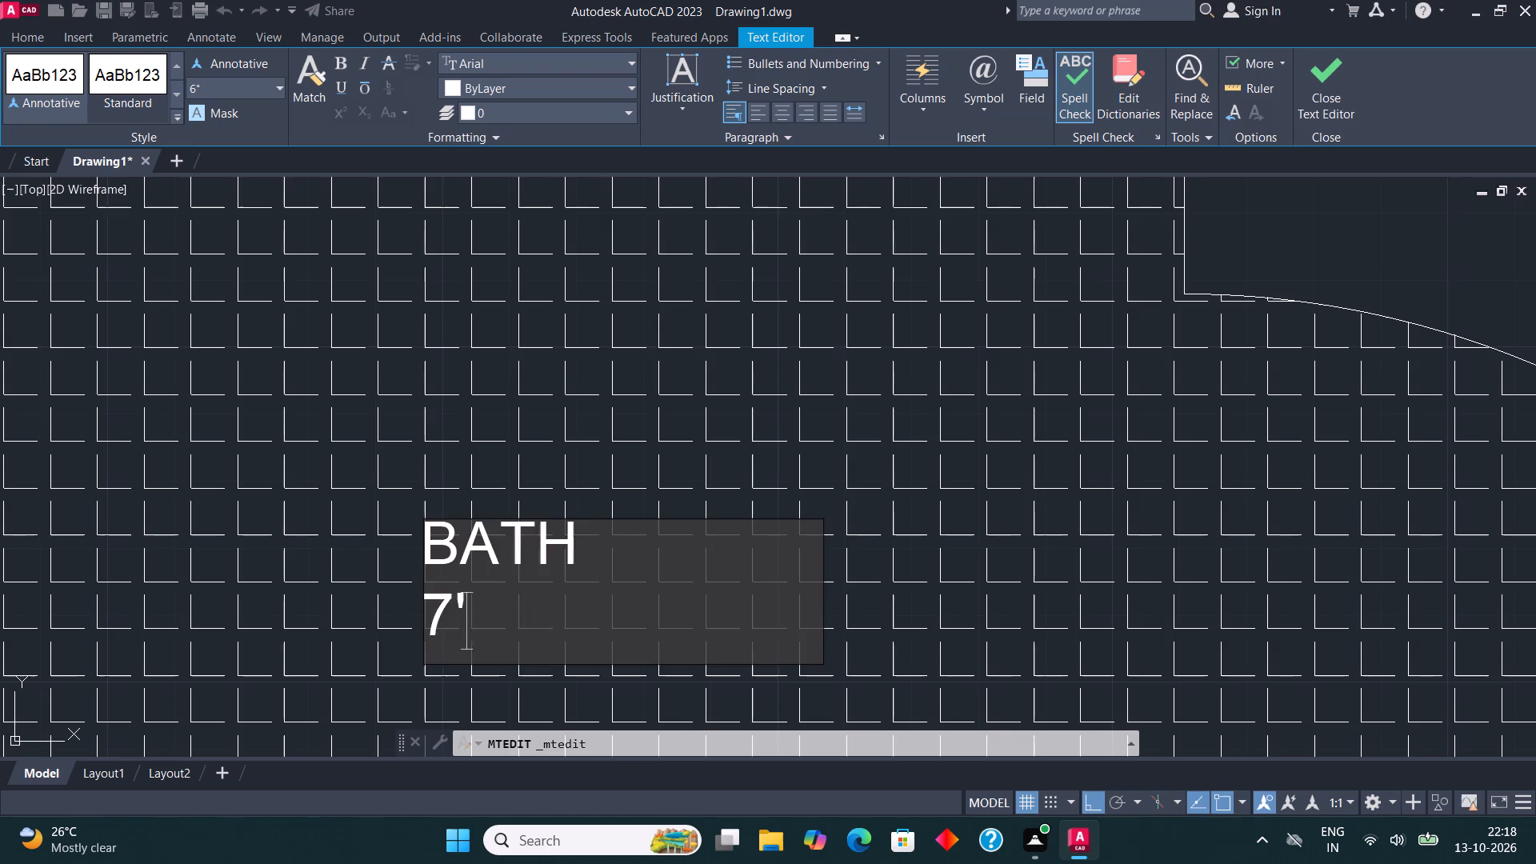
text(LAWN)
click(1313, 73)
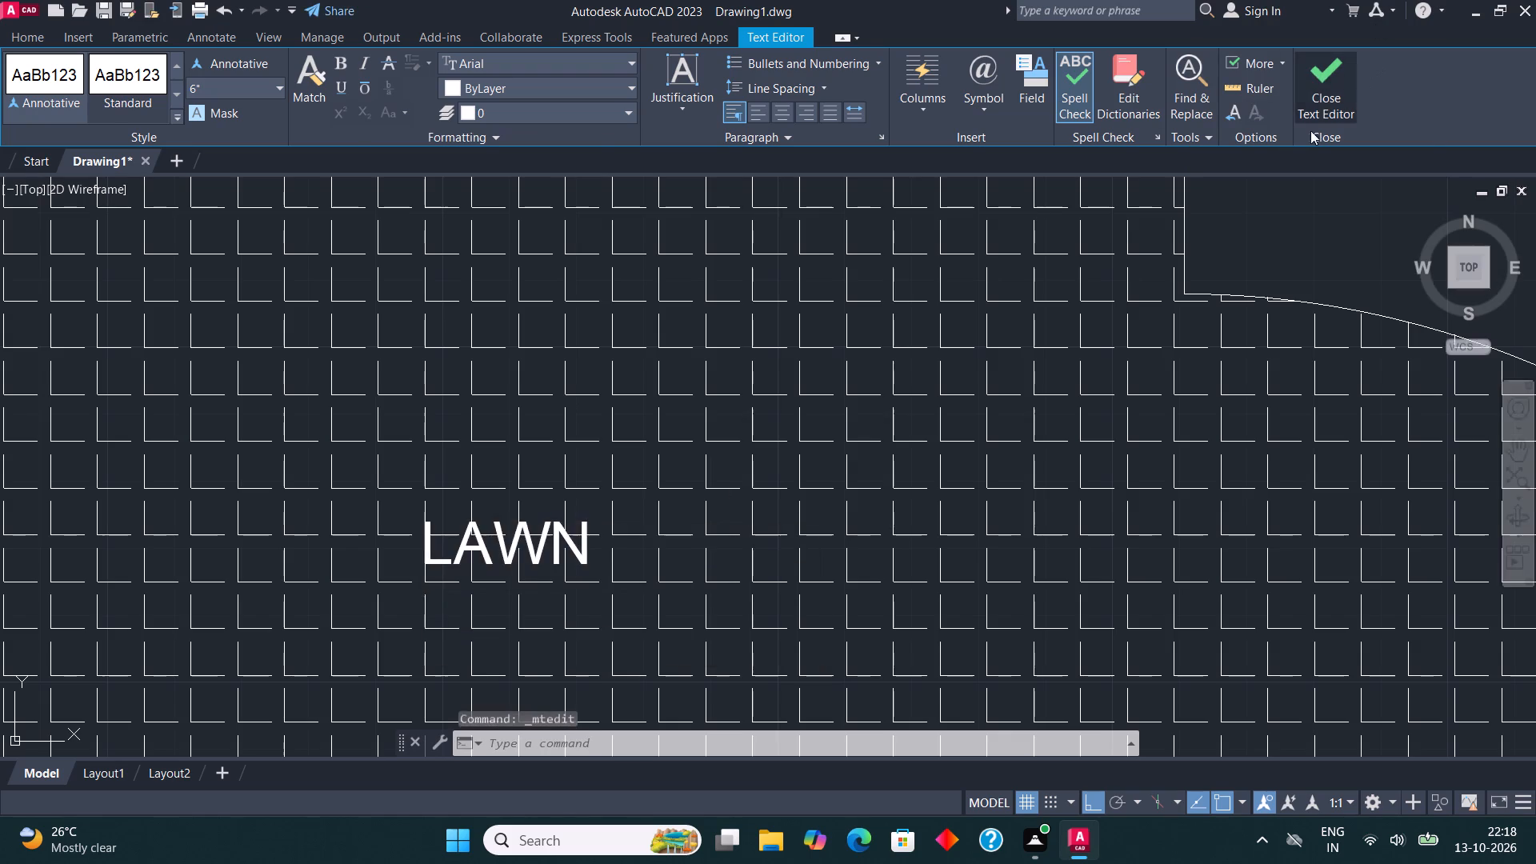
Replace the "BATH 7'*6'" text between the 13'*13'6" bedroom and the hall with "ENTRESS LOBBY 7' WIDE" on three lines.
scroll(899, 356, down, 4)
scroll(802, 373, up, 2)
middle_drag(787, 374, 658, 470)
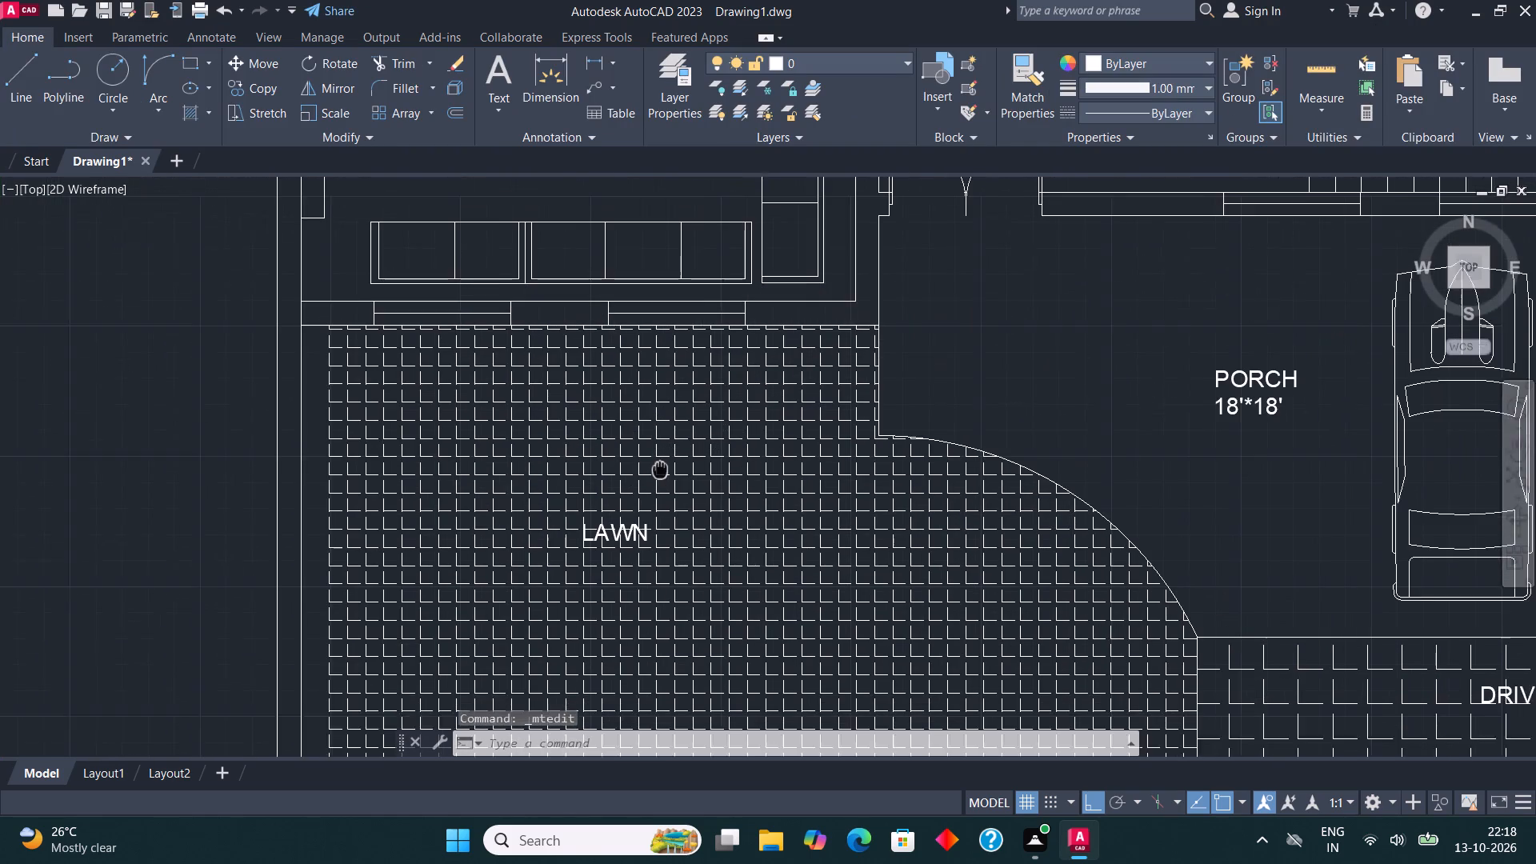
middle_drag(658, 470, 660, 470)
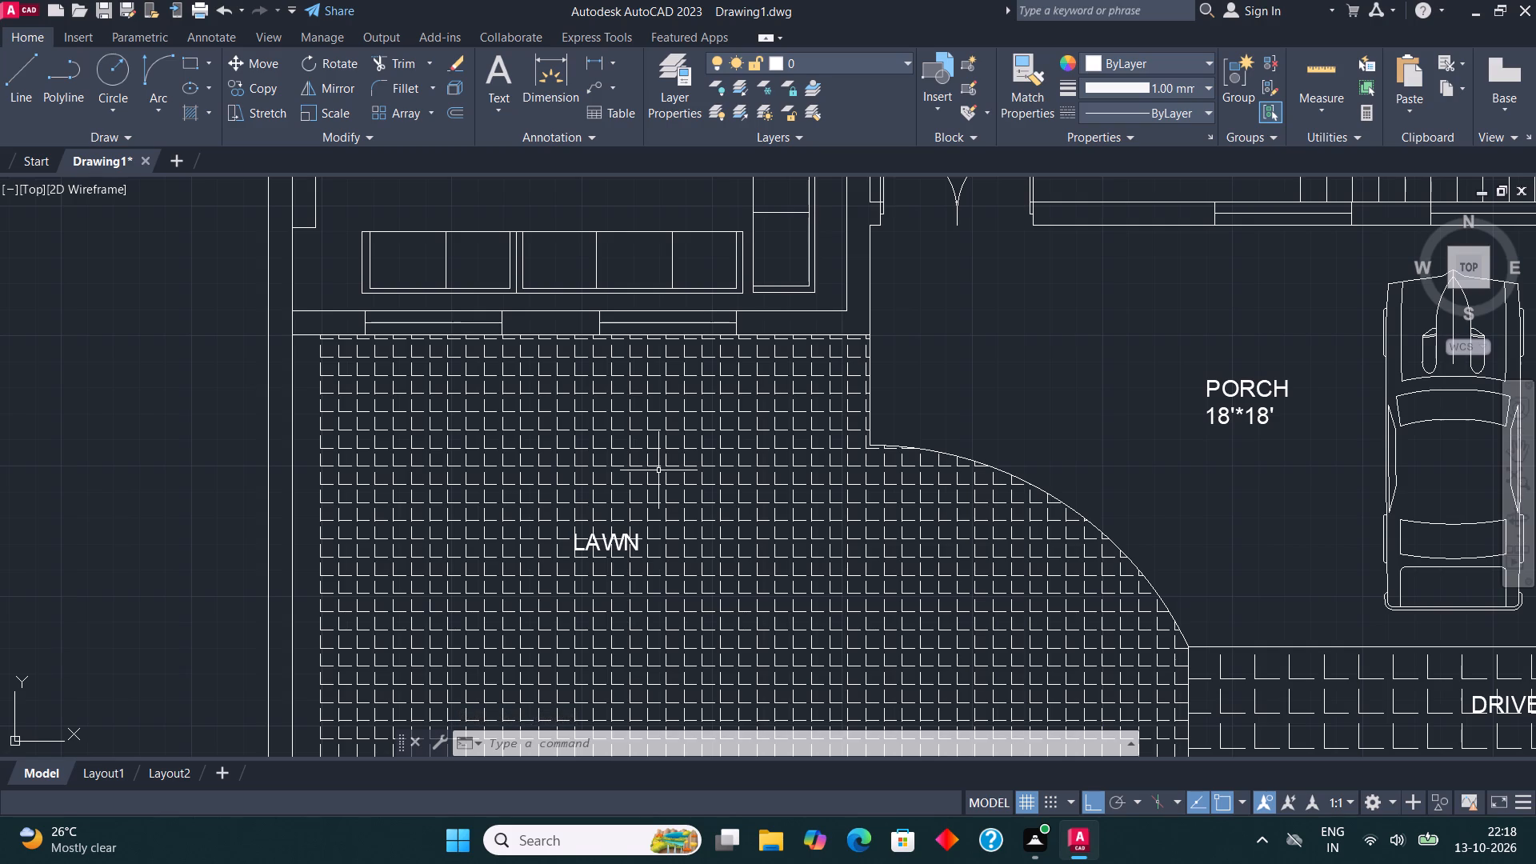
scroll(669, 487, down, 2)
middle_drag(846, 395, 761, 509)
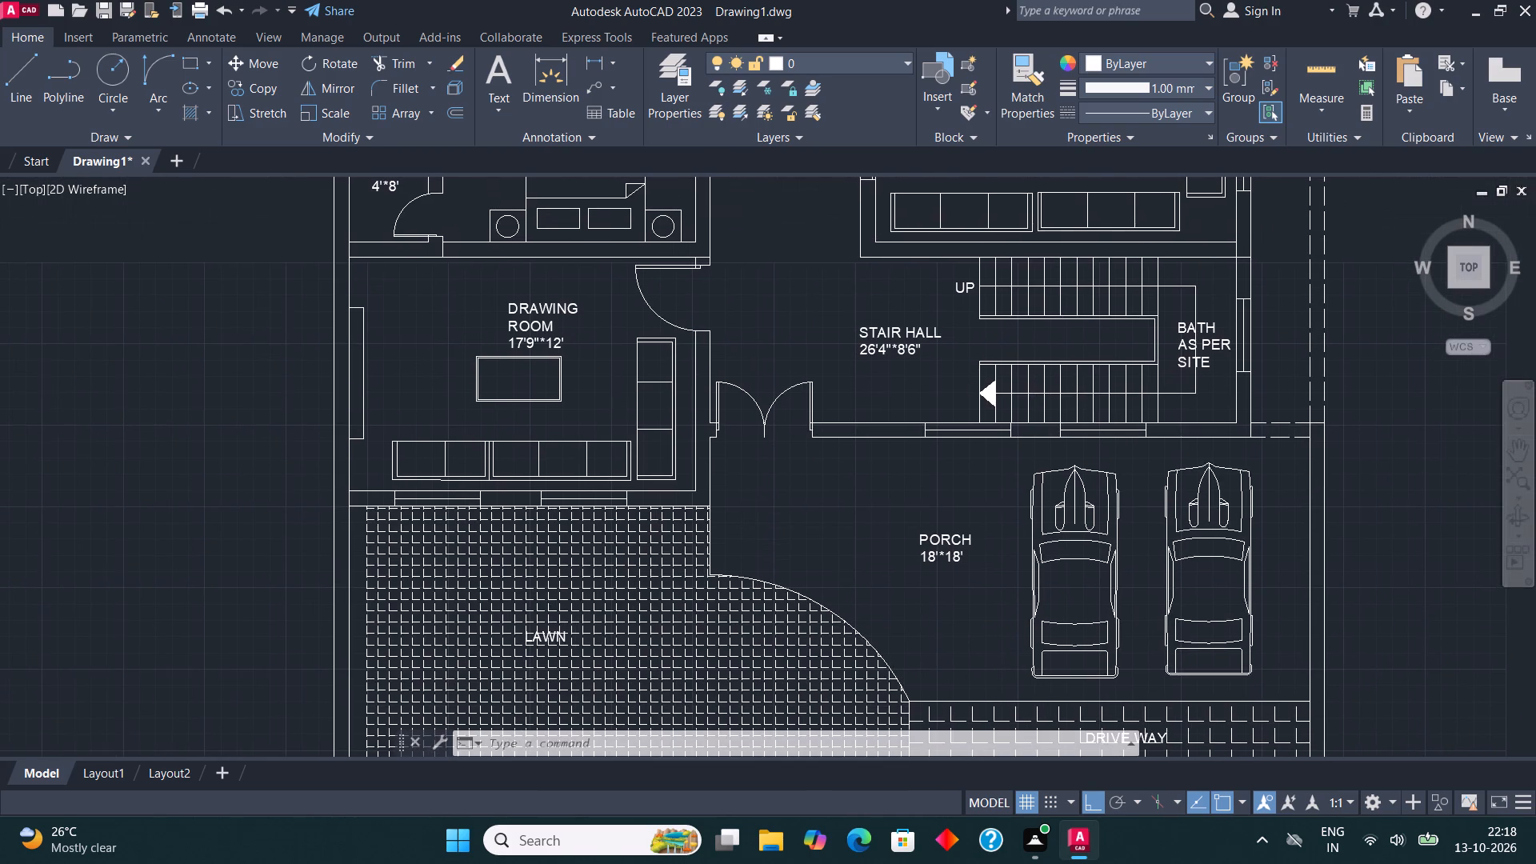
middle_drag(1037, 394, 714, 260)
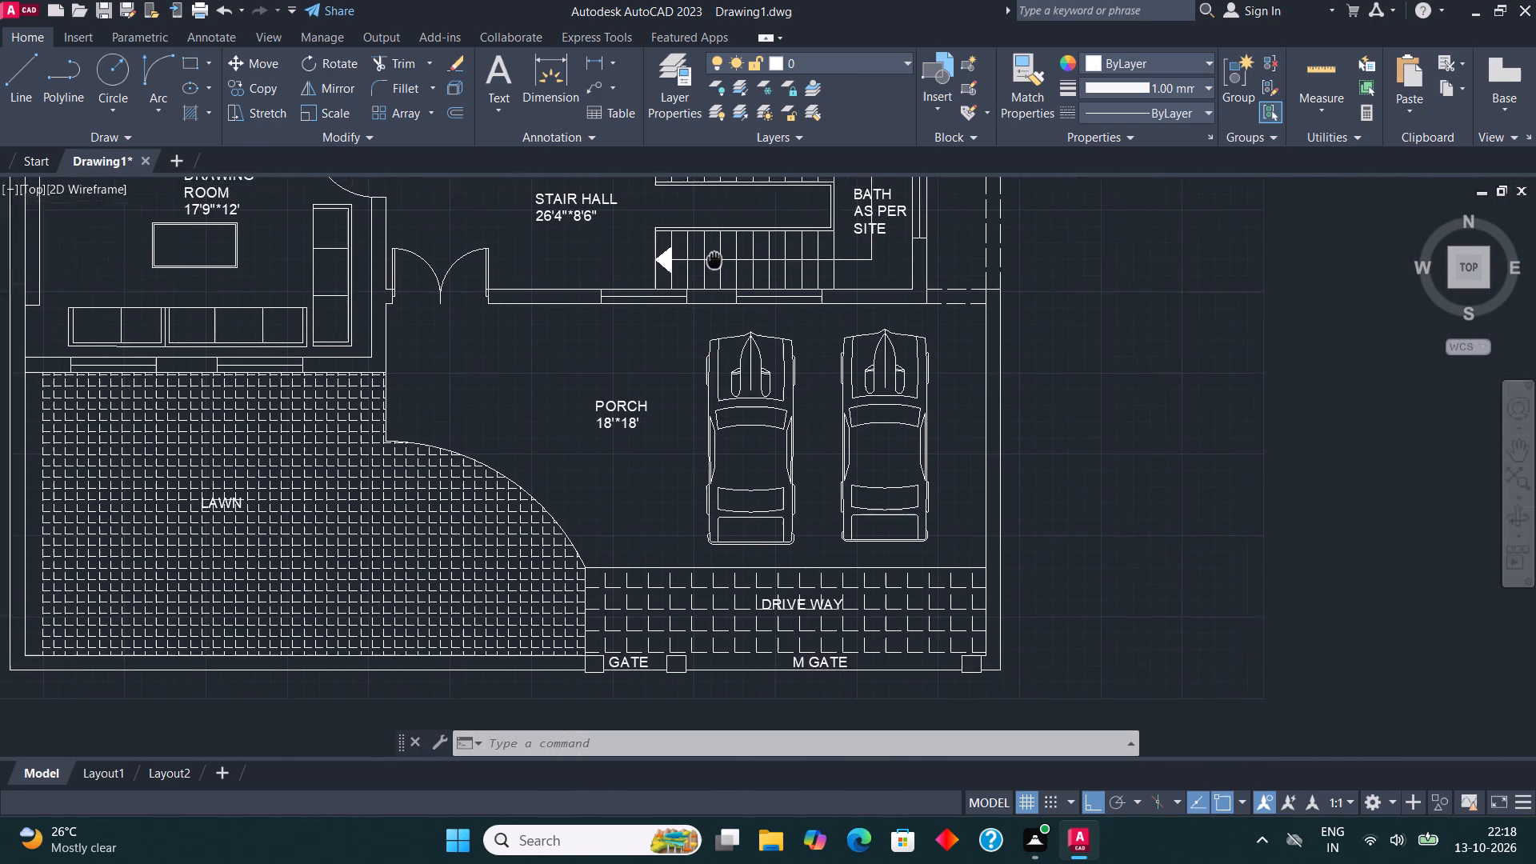
middle_drag(714, 260, 809, 642)
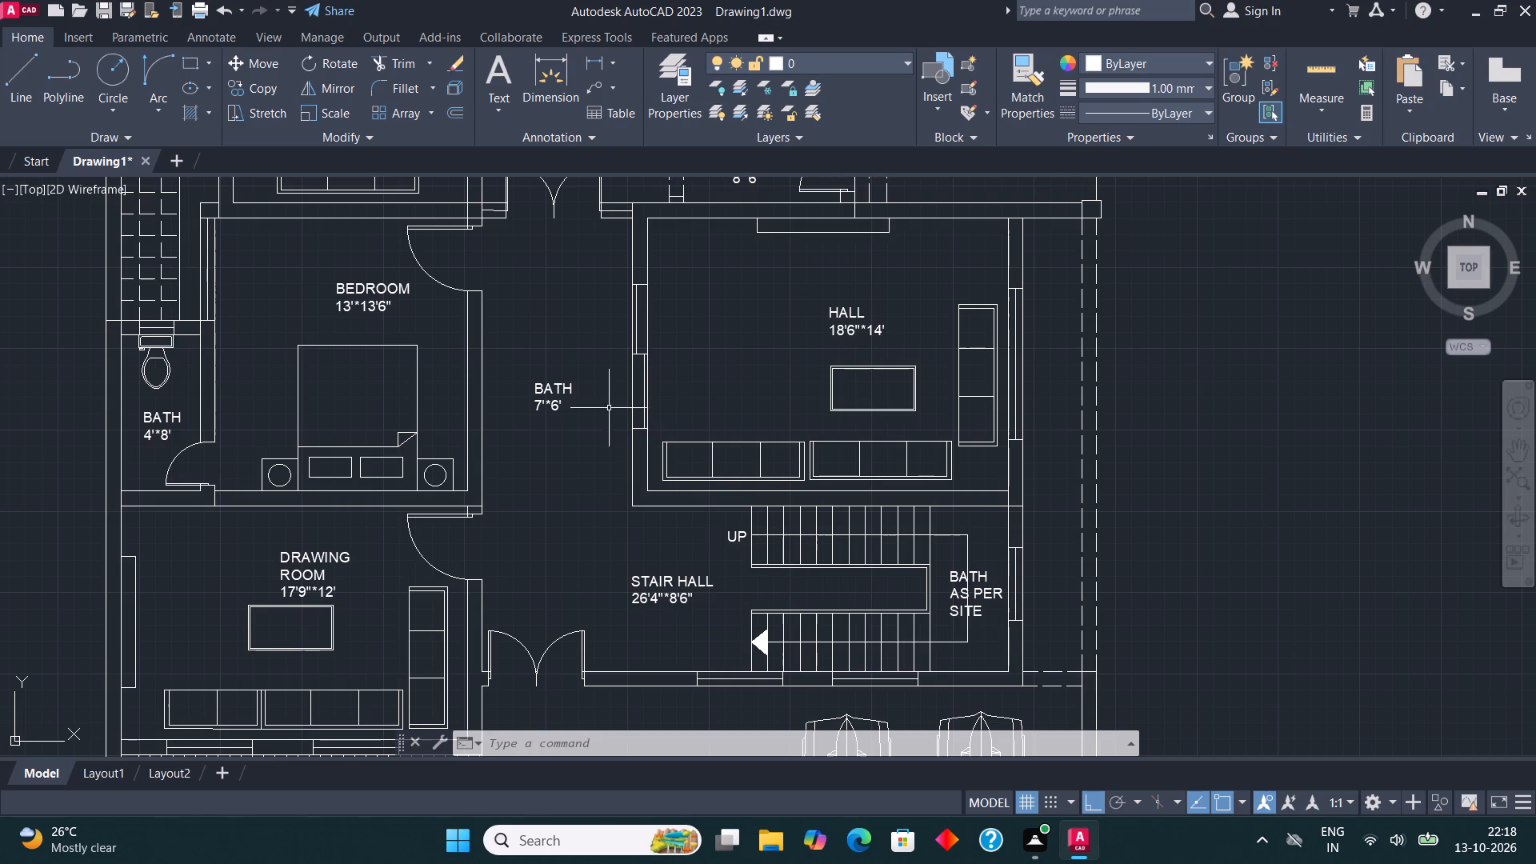
scroll(586, 397, up, 2)
click(514, 374)
click(502, 372)
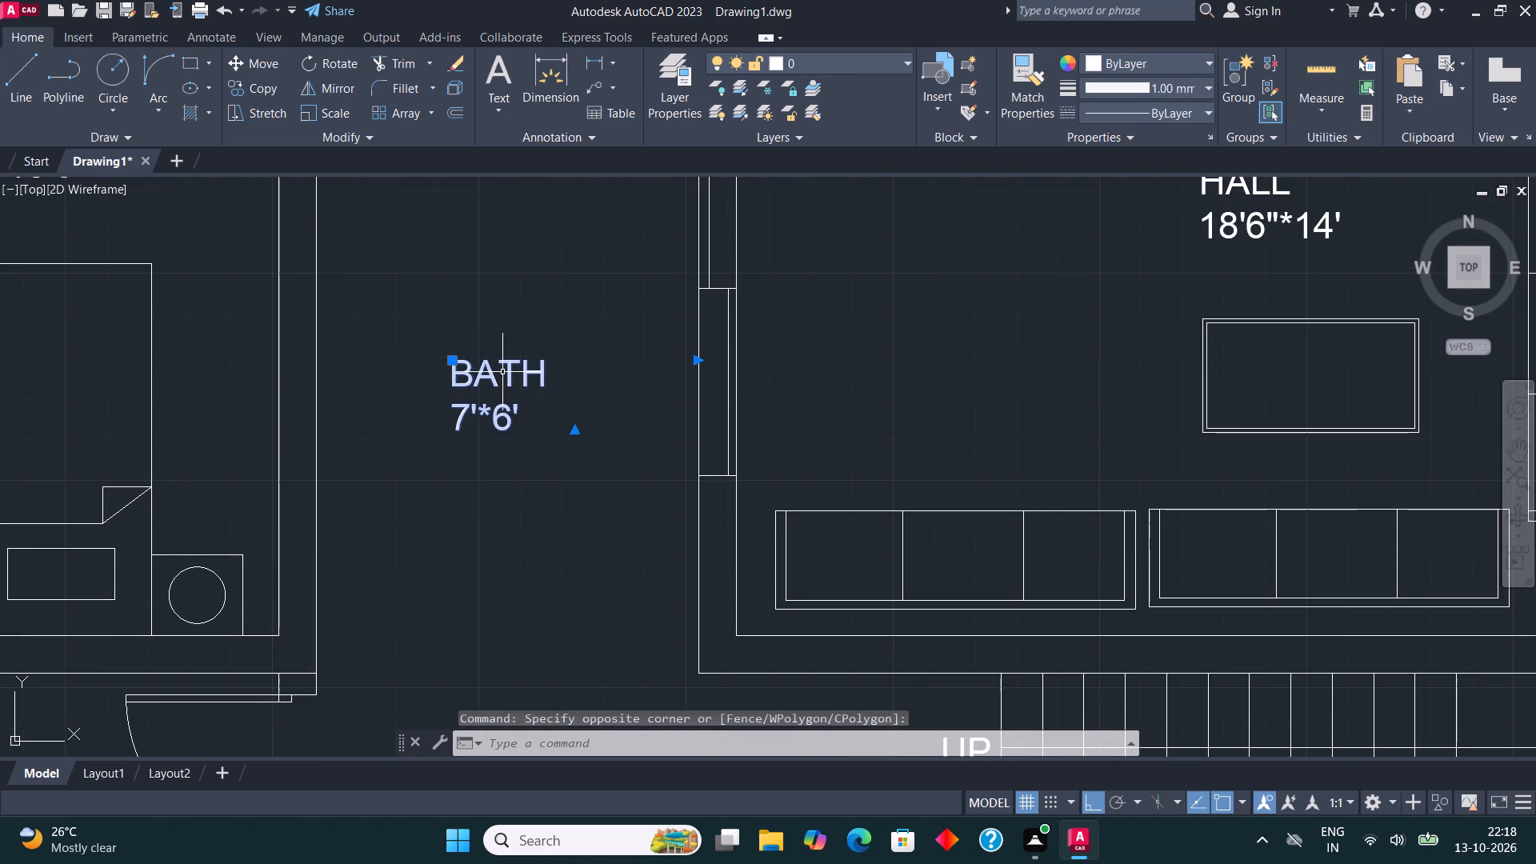
right_click(502, 372)
click(628, 318)
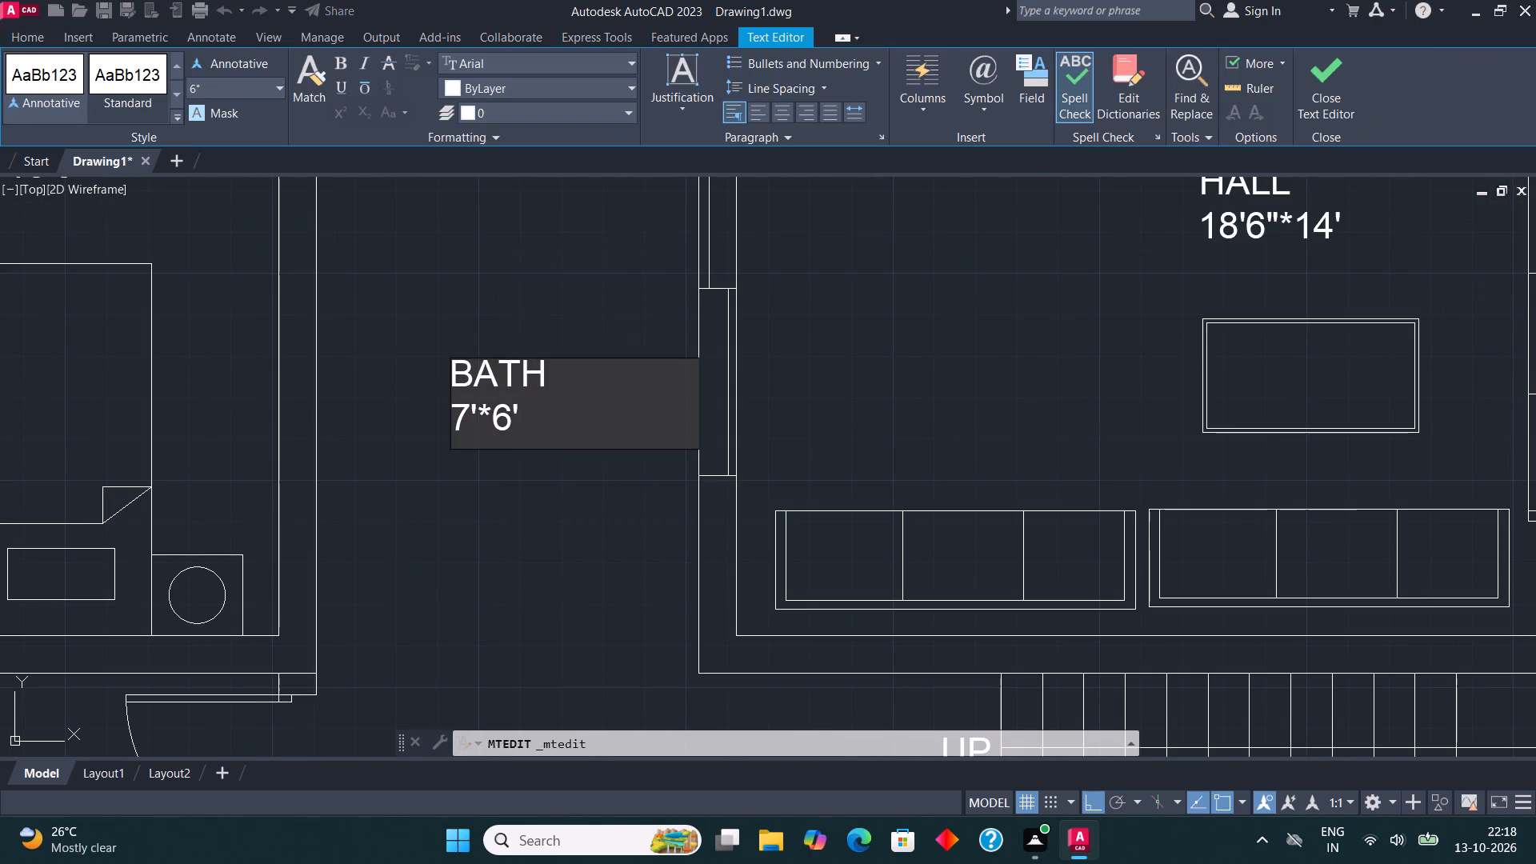
click(560, 431)
key(BackSpace)
key(BackSpace)
key(BackSpace)
key(BackSpace)
key(BackSpace)
key(BackSpace)
key(BackSpace)
key(BackSpace)
key(BackSpace)
key(BackSpace)
key(BackSpace)
key(BackSpace)
key(BackSpace)
key(BackSpace)
key(BackSpace)
key(BackSpace)
key(BackSpace)
key(BackSpace)
key(BackSpace)
key(BackSpace)
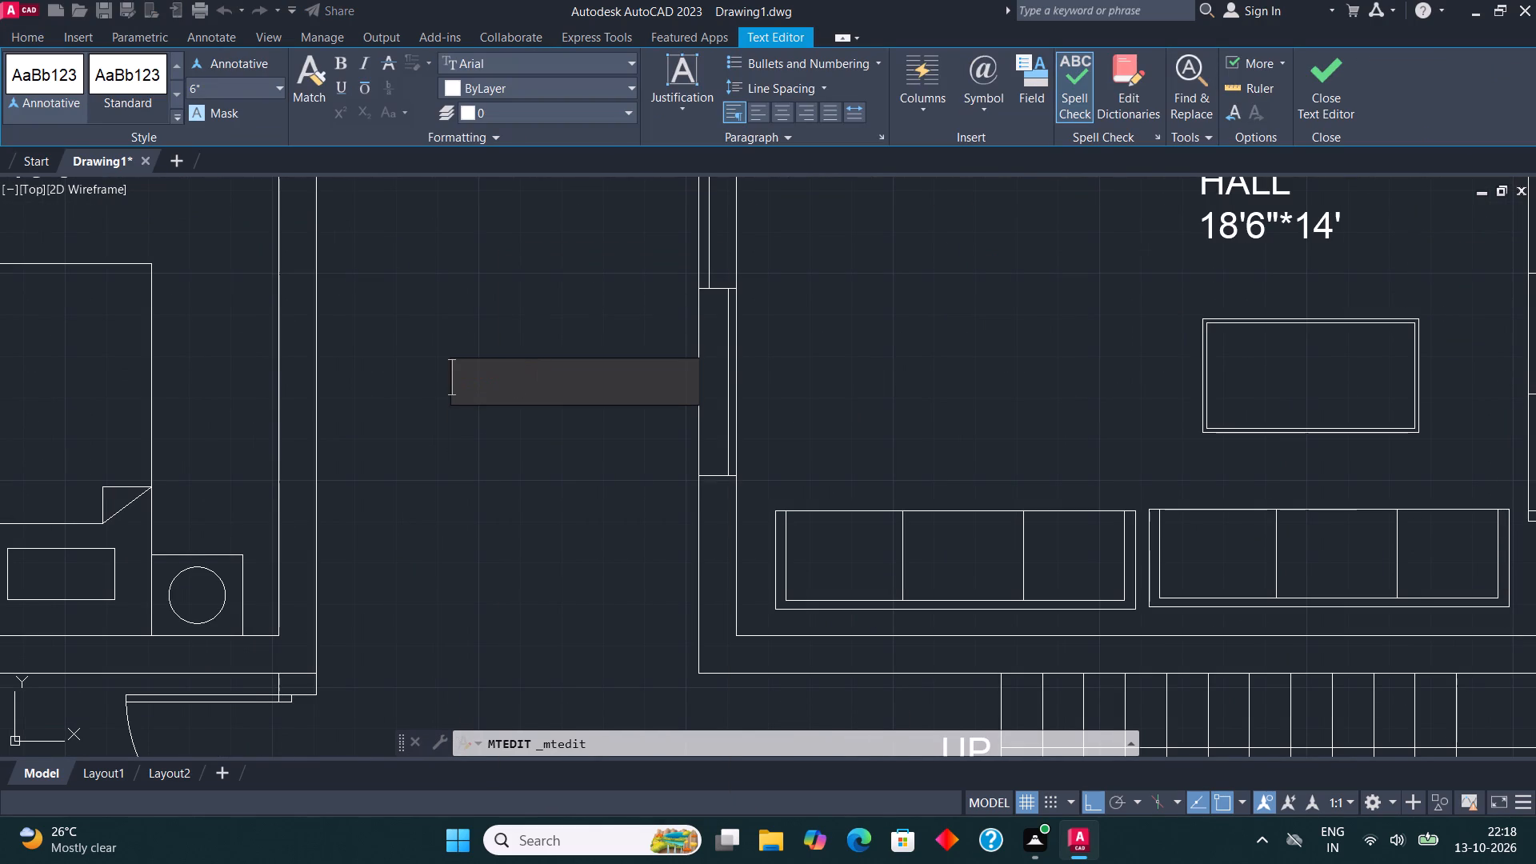
text(ENT)
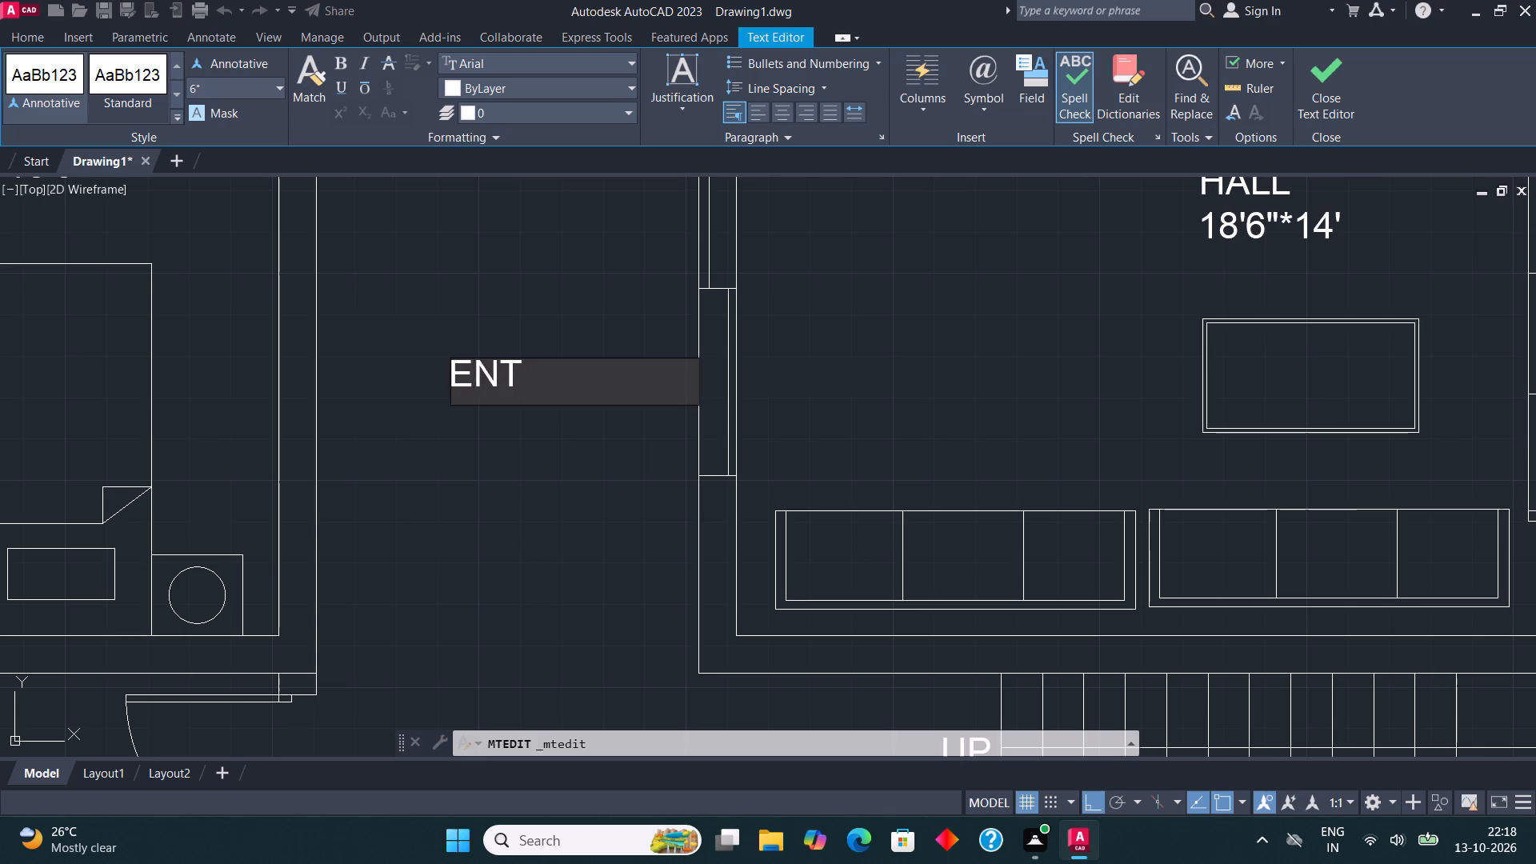
text(RESS)
key(Return)
text(LOBBY)
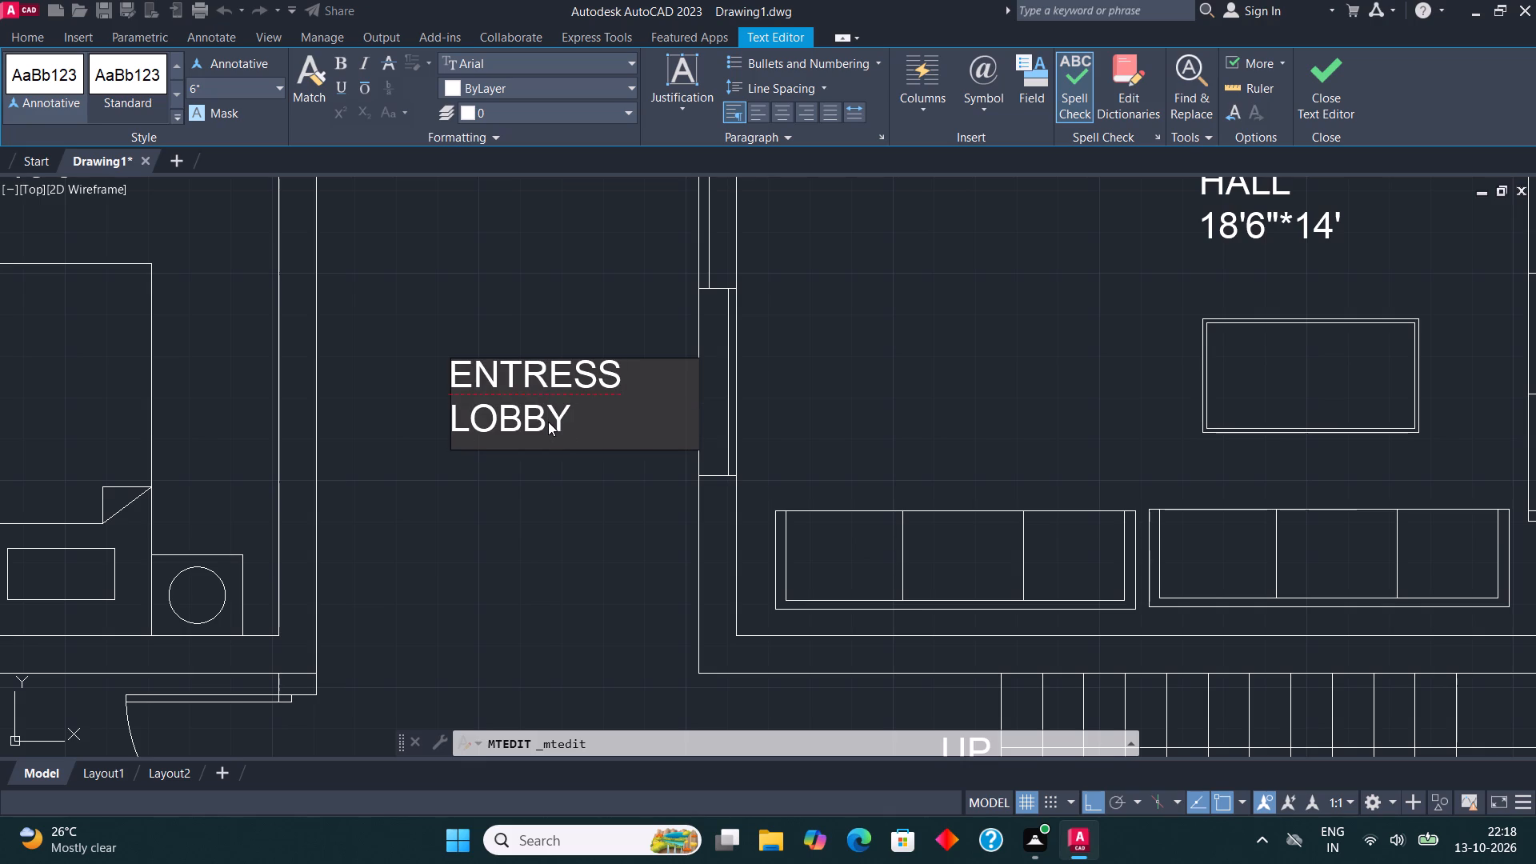
key(Return)
text(7')
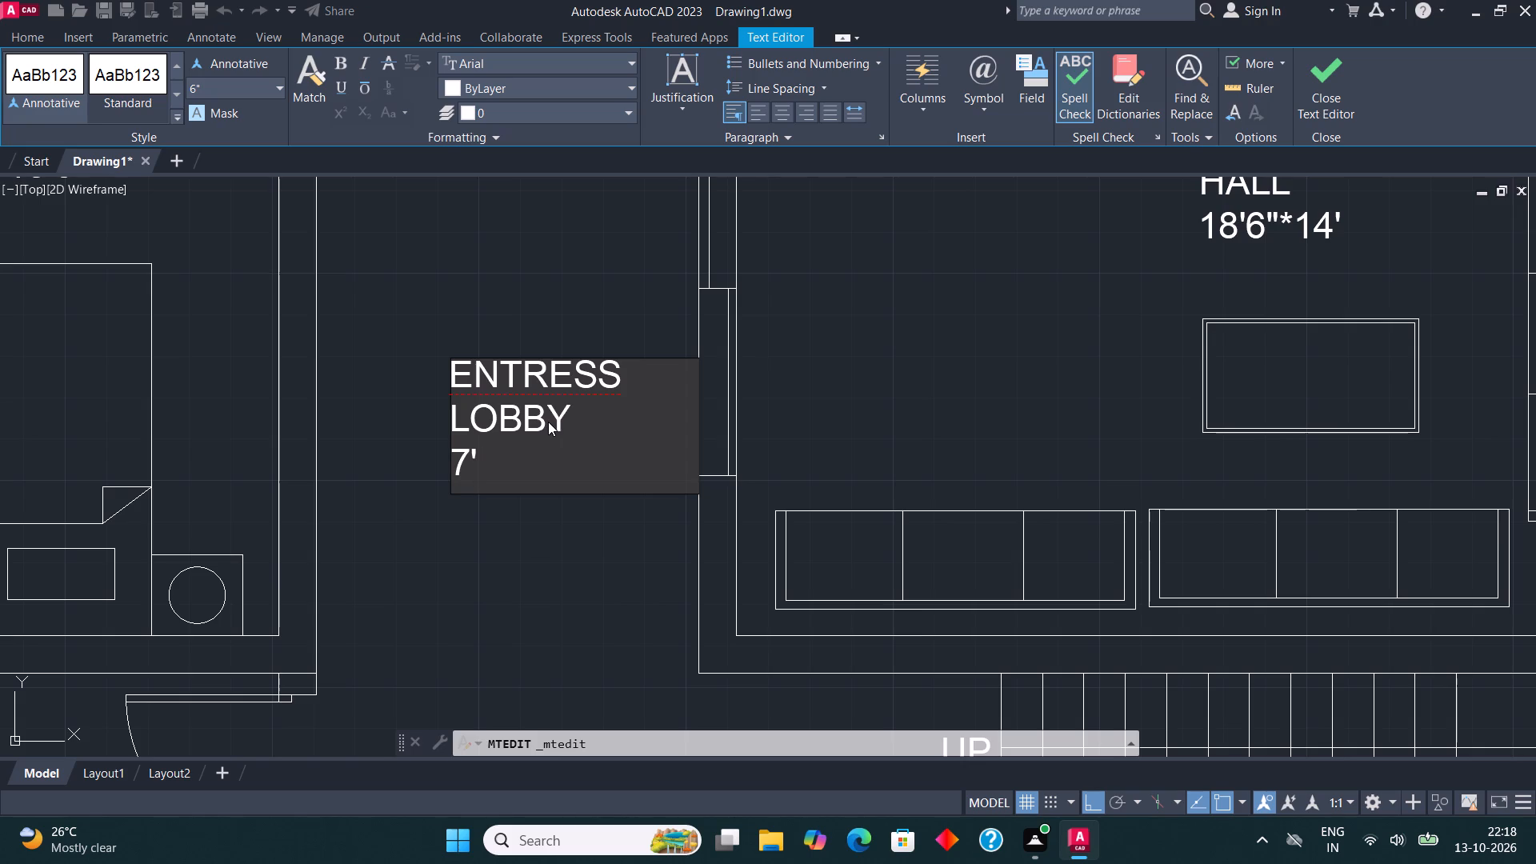
key(space)
text(WIDE)
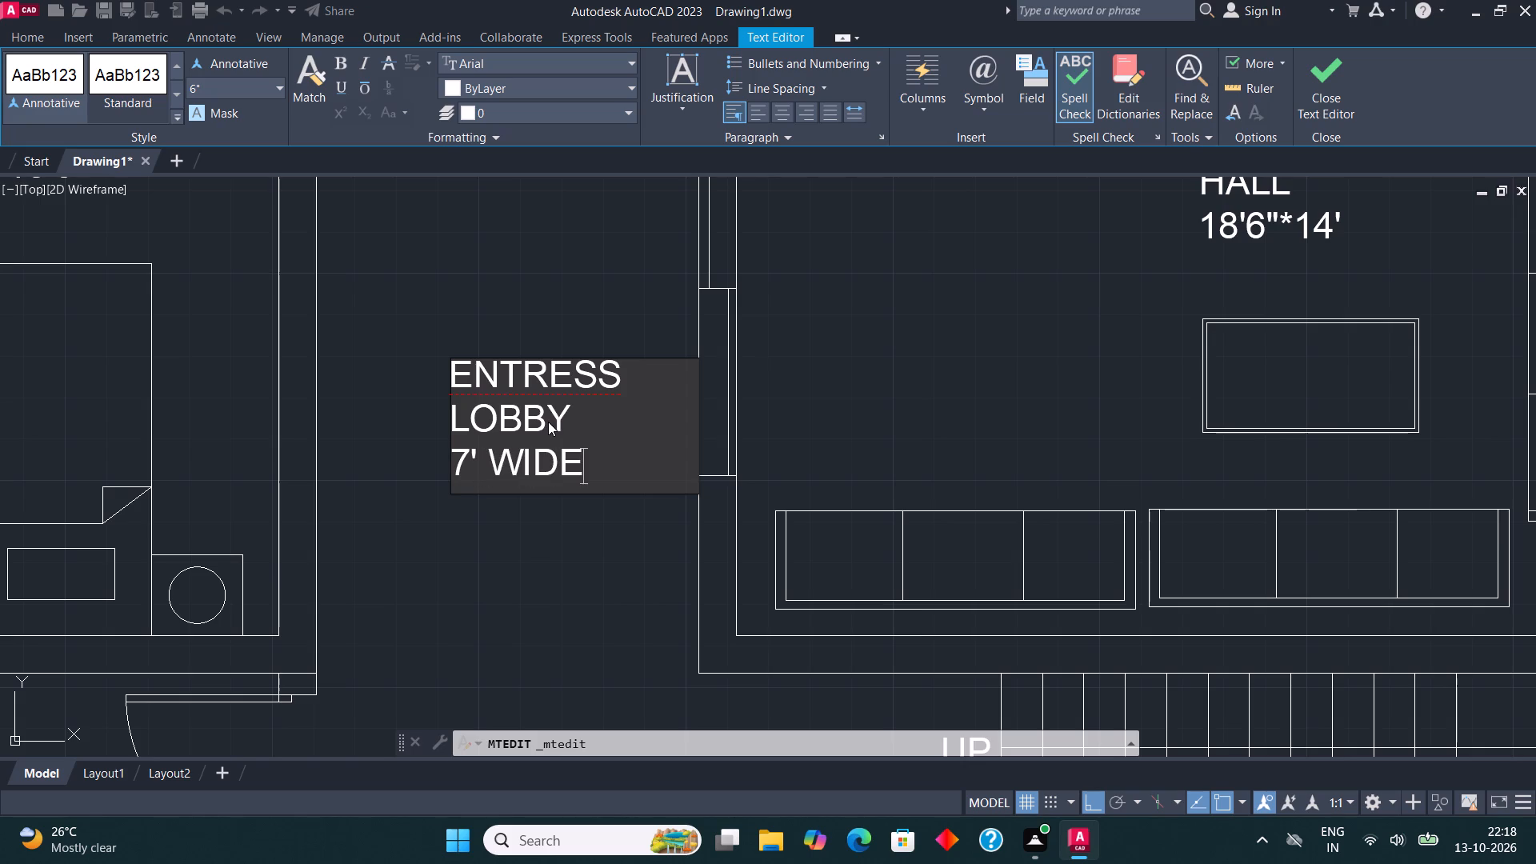
click(1334, 92)
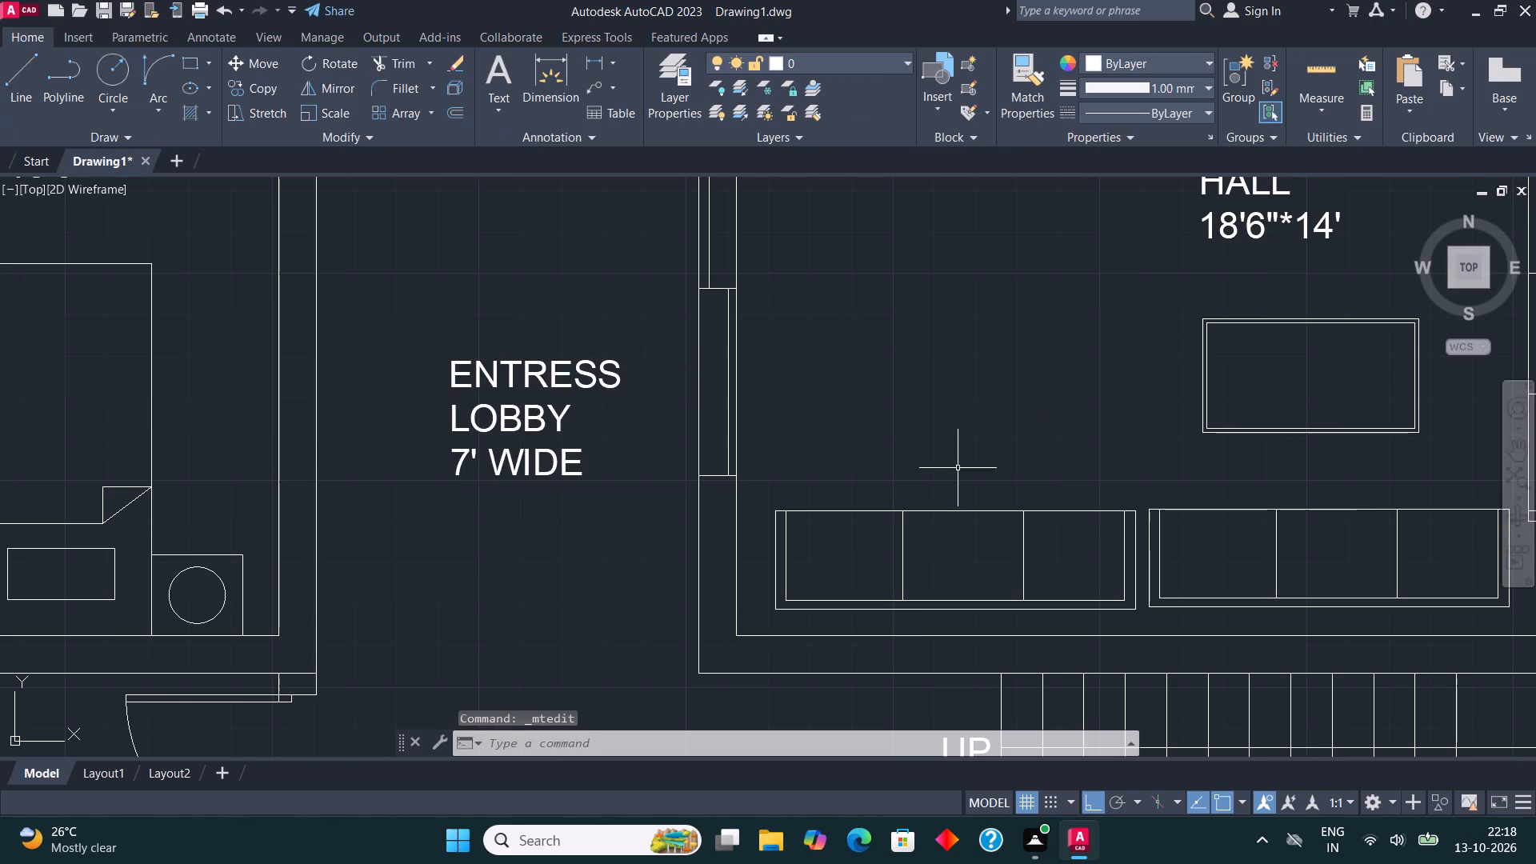
Copy the spare "PASSAGE 3' WIDE" label outside the plan horizontally into the hatched side passage next to the dress room.
scroll(758, 460, down, 2)
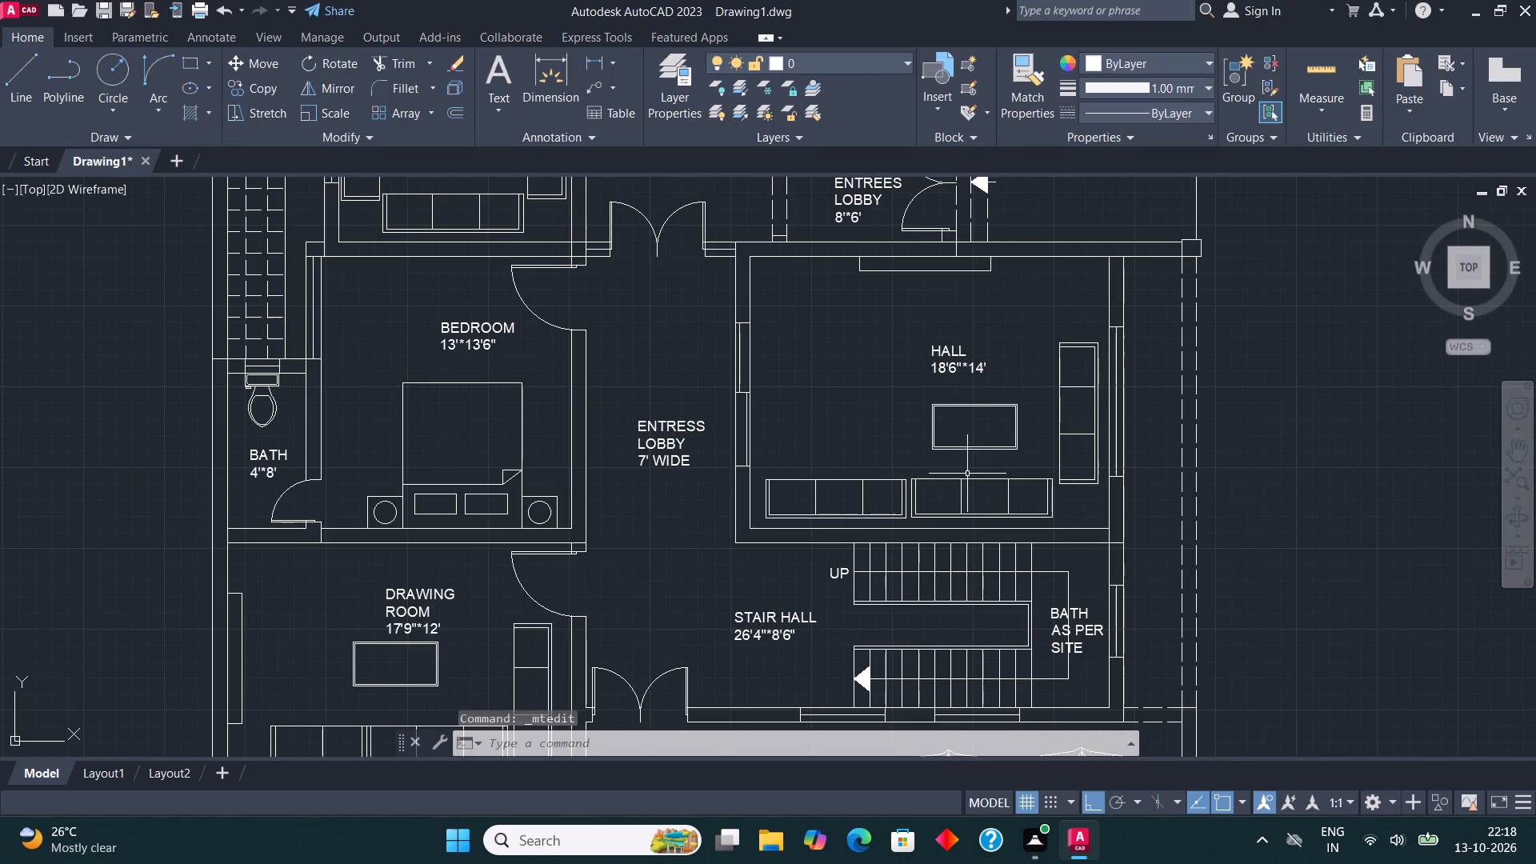
middle_drag(967, 422, 950, 568)
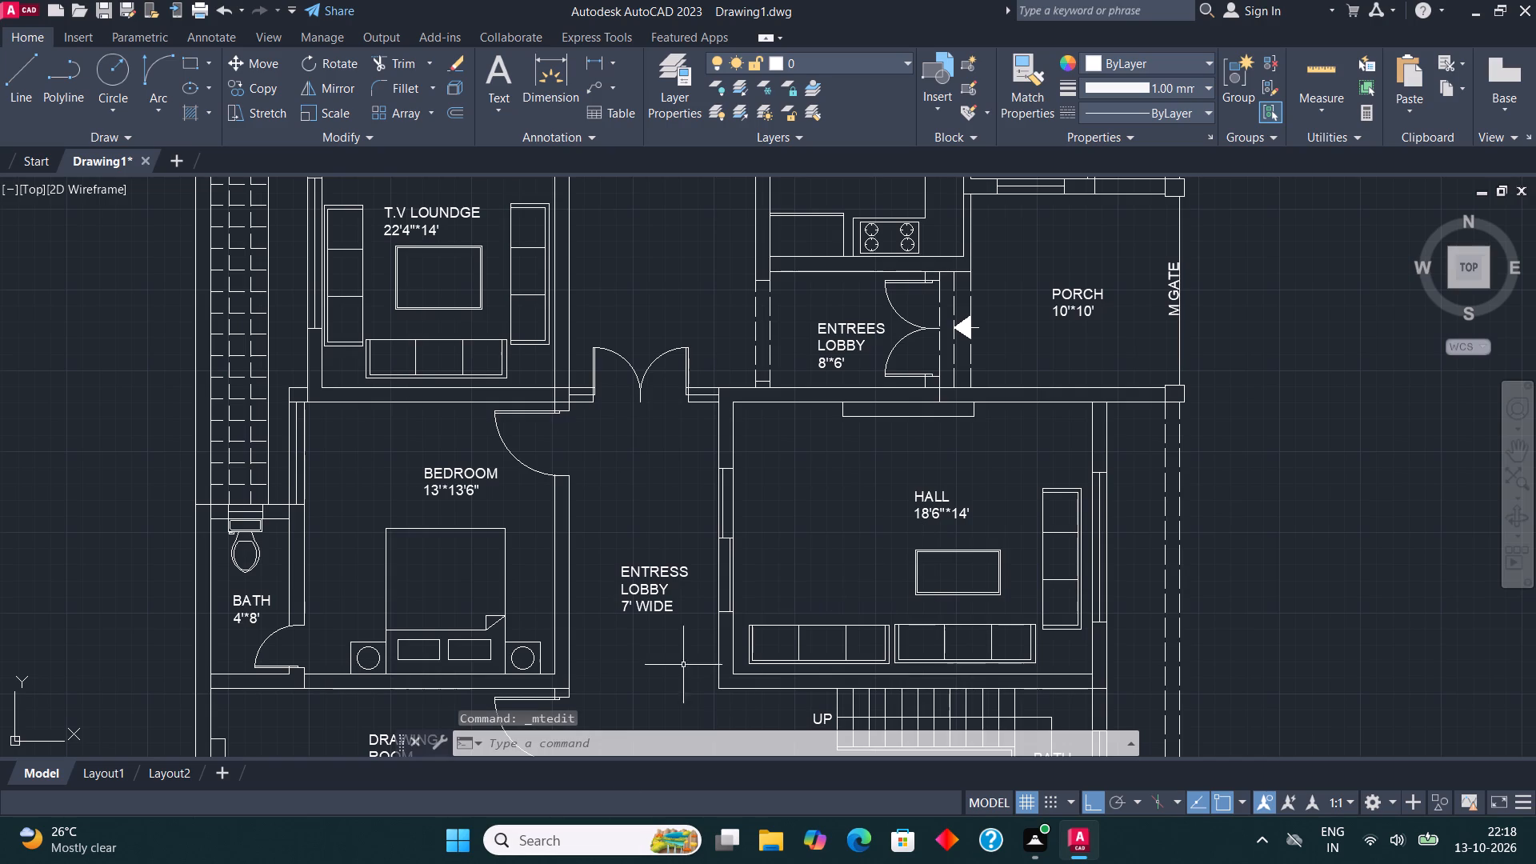
middle_drag(767, 362, 774, 564)
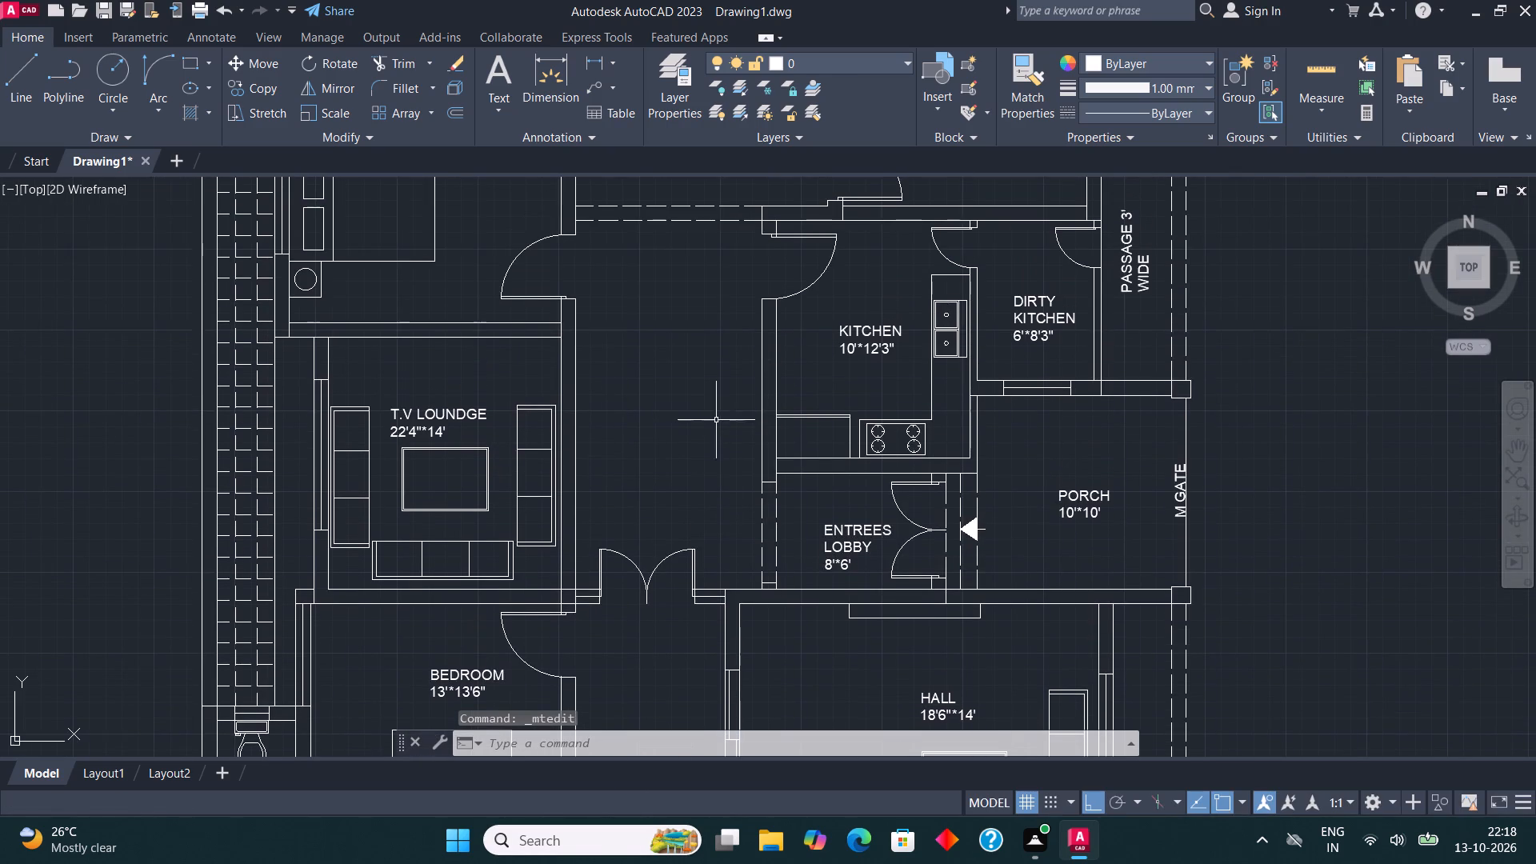
middle_drag(717, 416, 728, 647)
middle_drag(771, 374, 773, 606)
middle_drag(766, 411, 711, 434)
click(1370, 491)
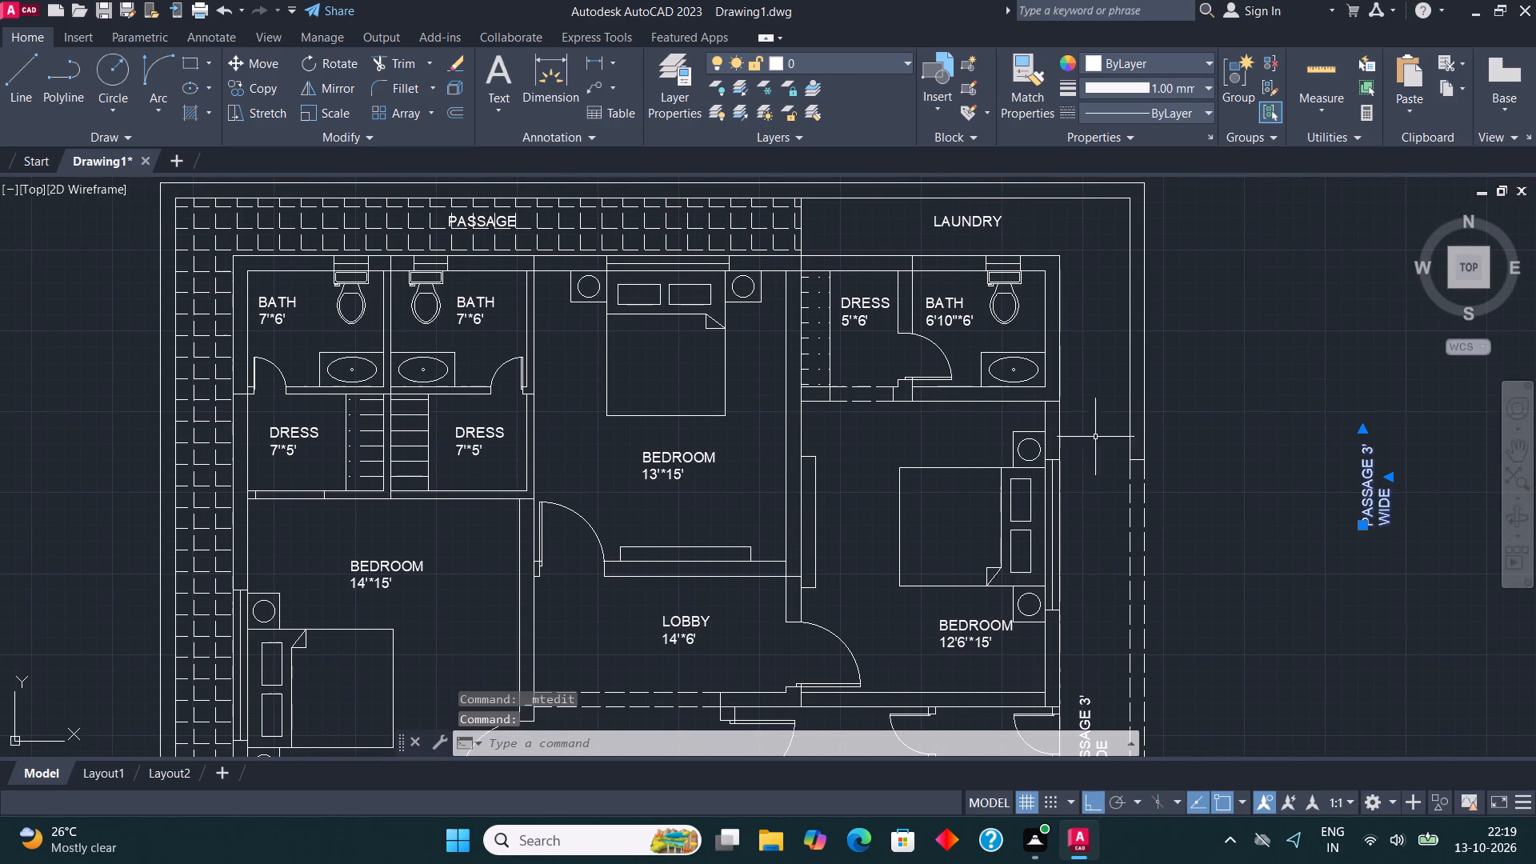
click(260, 82)
click(1394, 497)
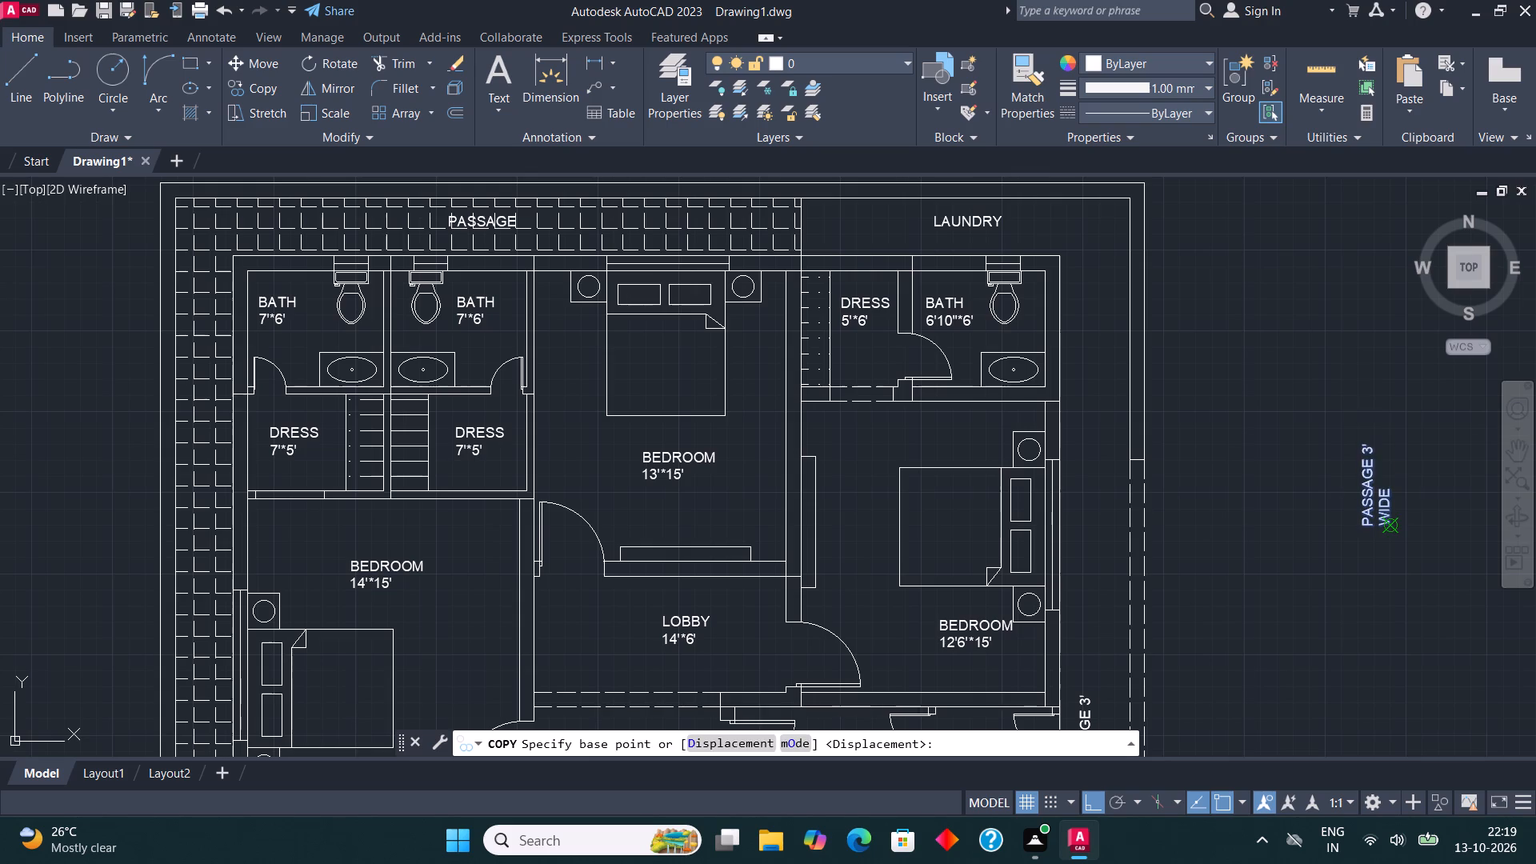
click(219, 456)
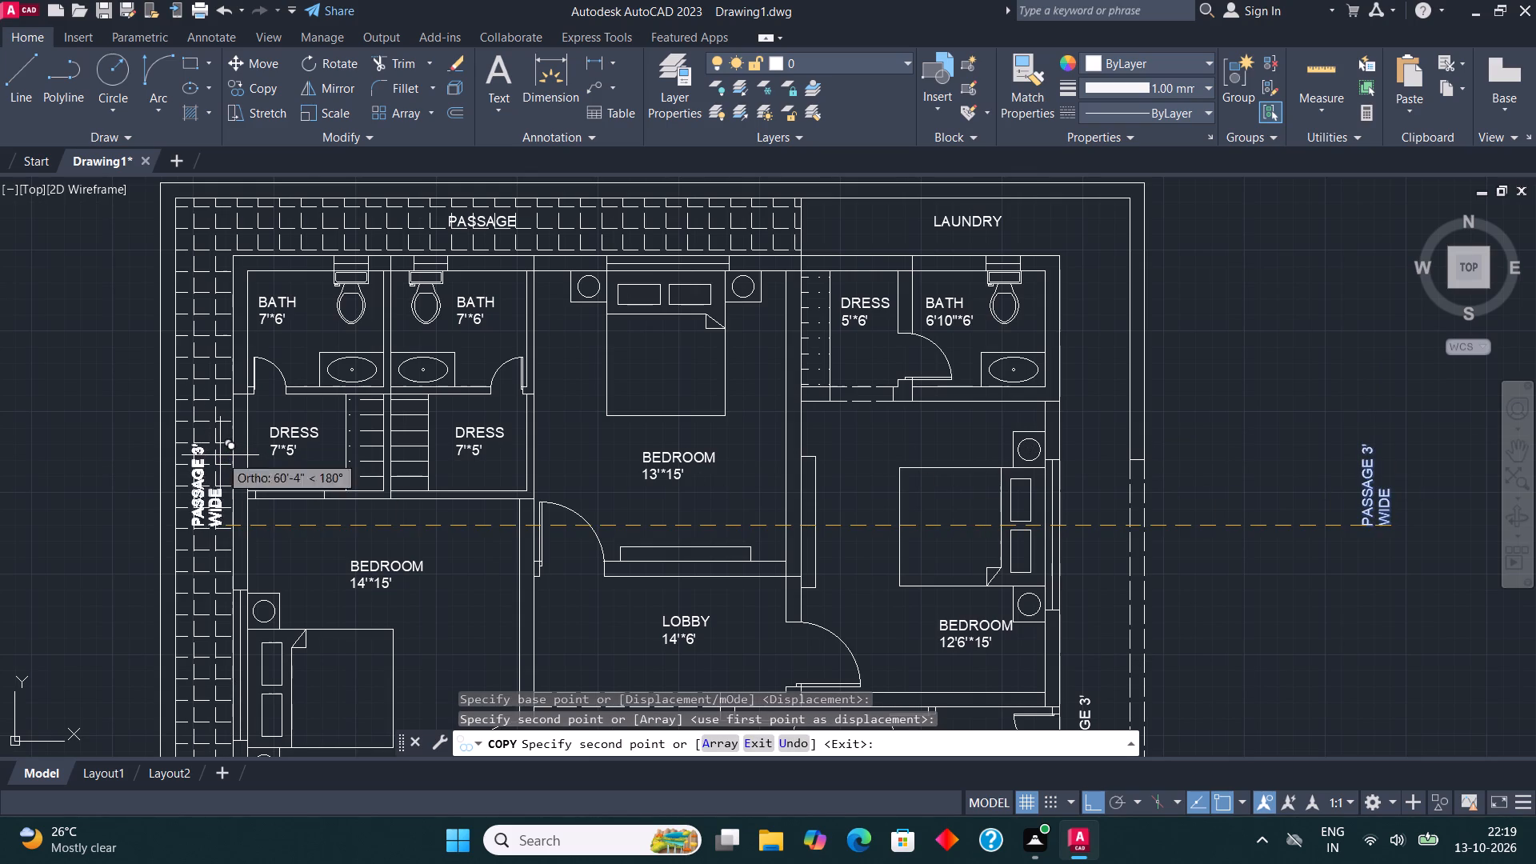
scroll(646, 345, down, 2)
key(Escape)
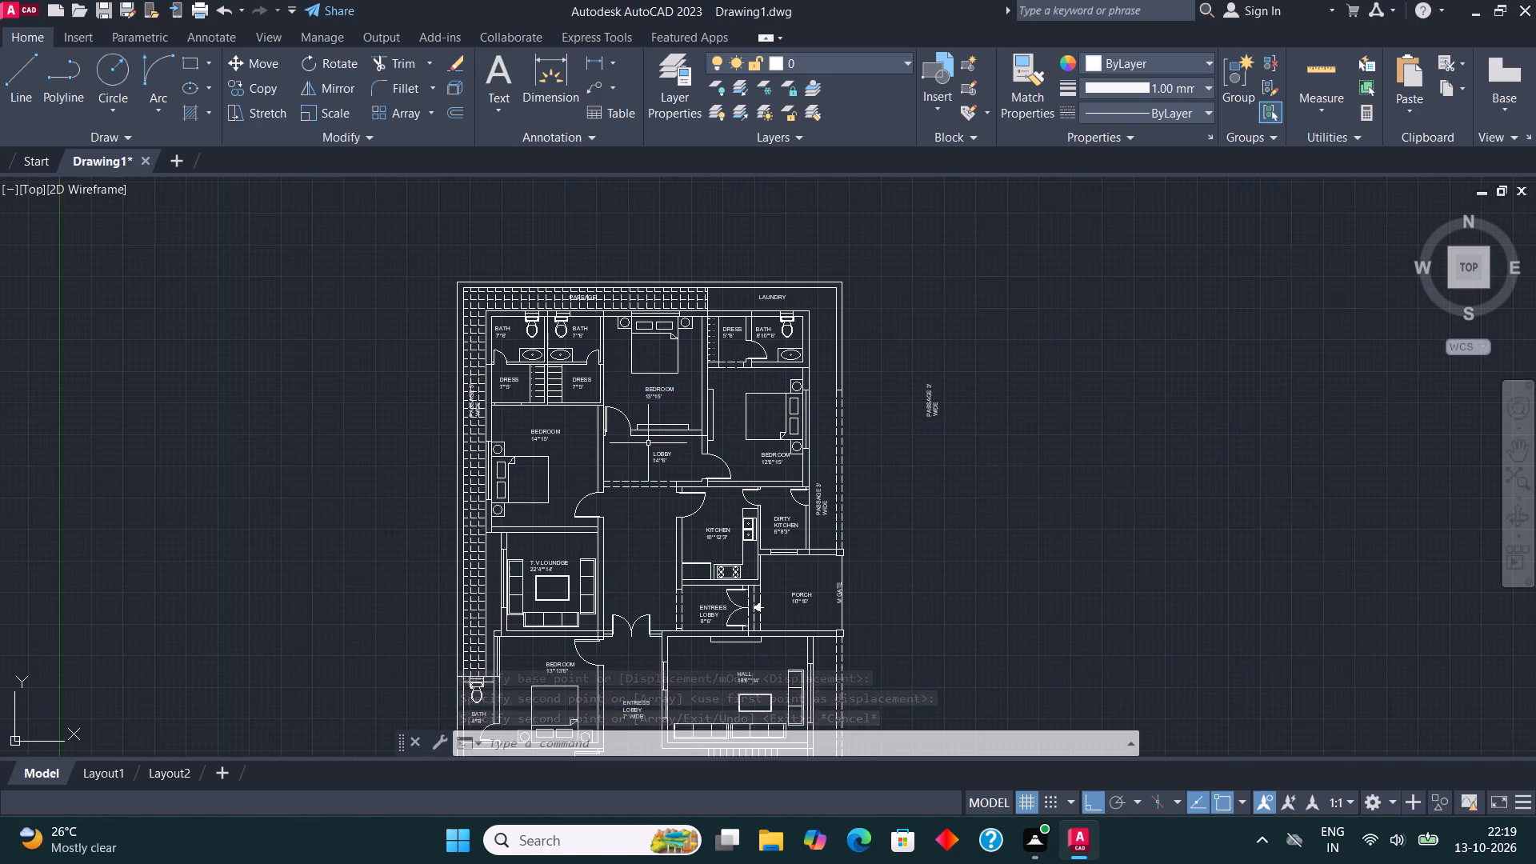
Copy the "PASSAGE 3' WIDE" label beside the dirty kitchen straight down into the passage beside the hall.
middle_drag(648, 445, 684, 249)
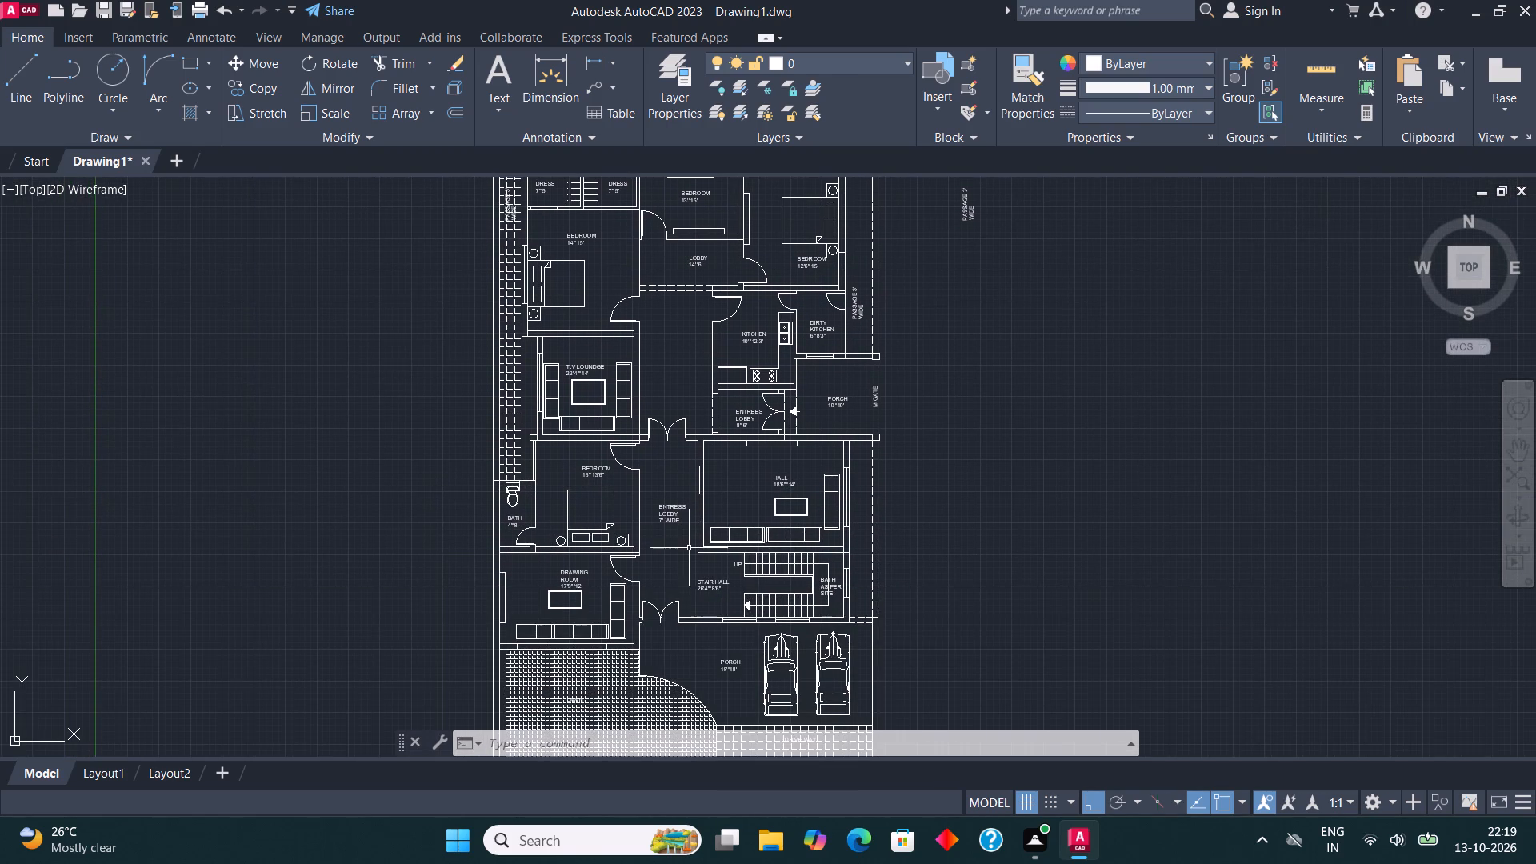
middle_drag(686, 547, 647, 417)
middle_drag(777, 478, 746, 570)
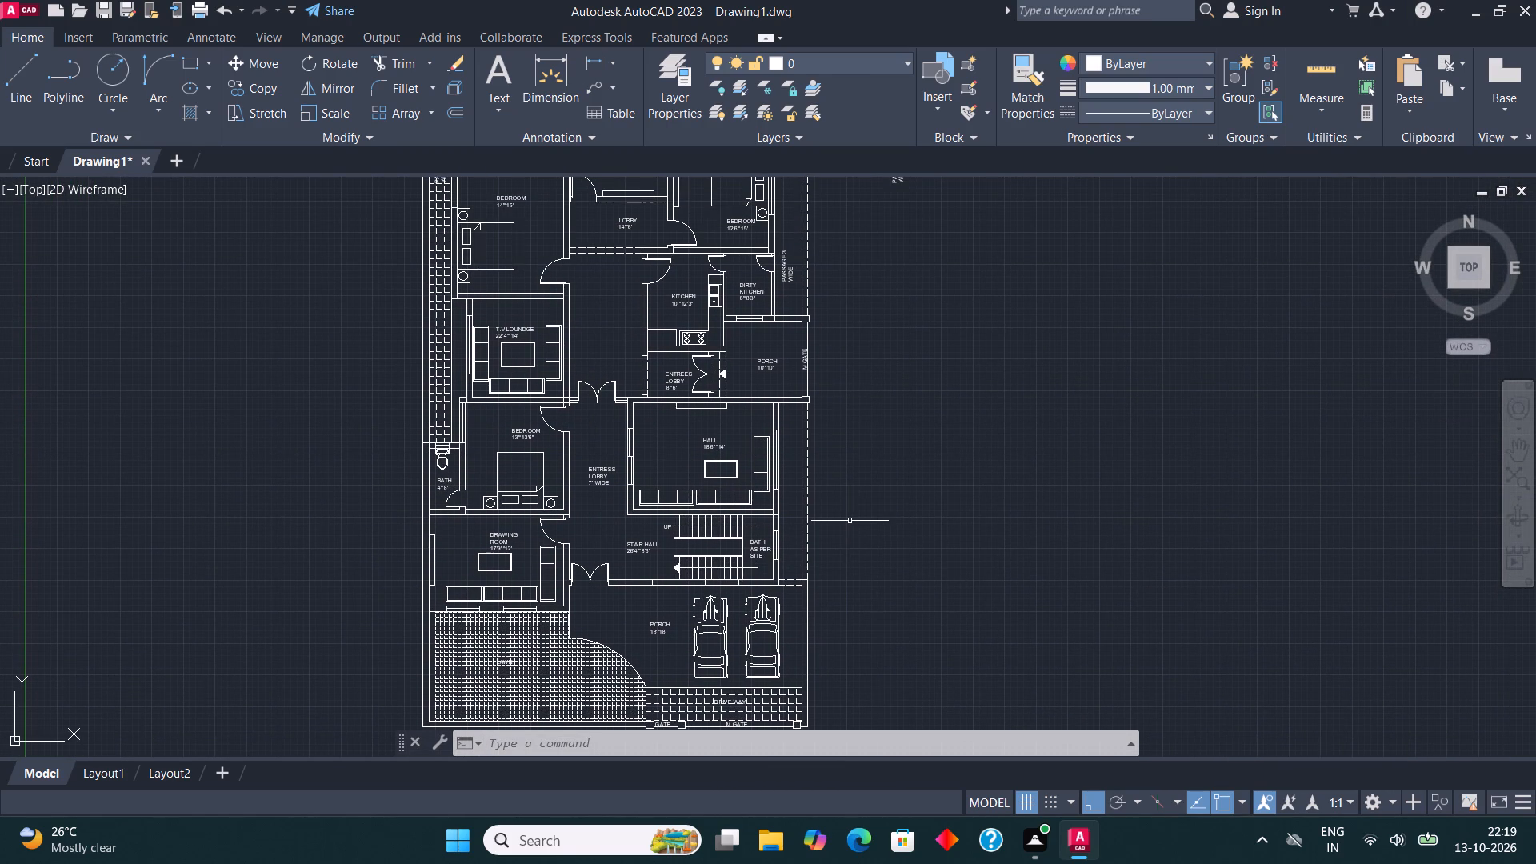
middle_drag(812, 280, 767, 508)
scroll(710, 518, up, 2)
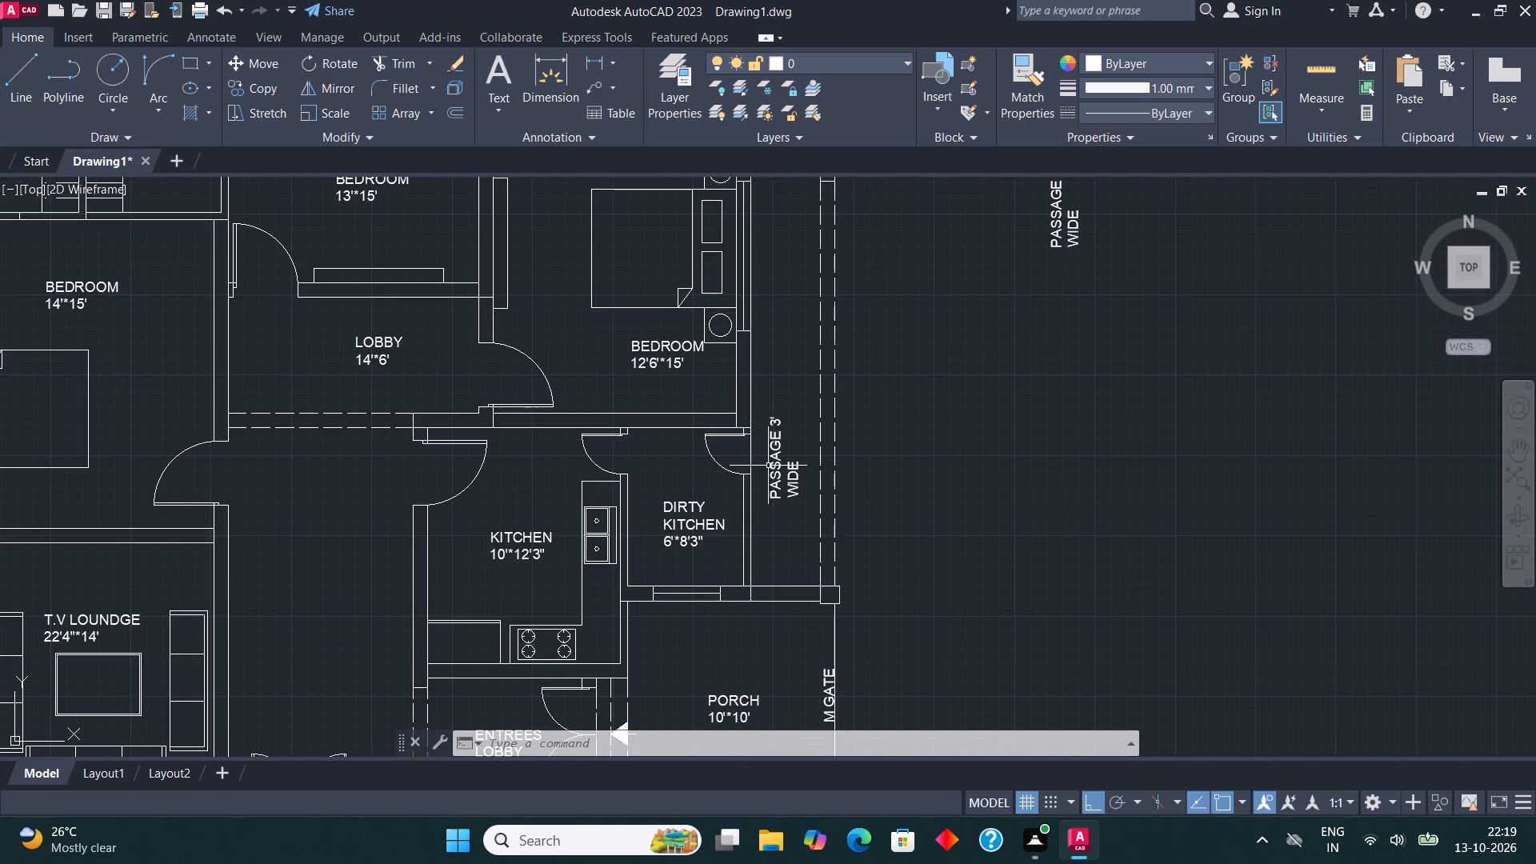
click(771, 466)
click(270, 93)
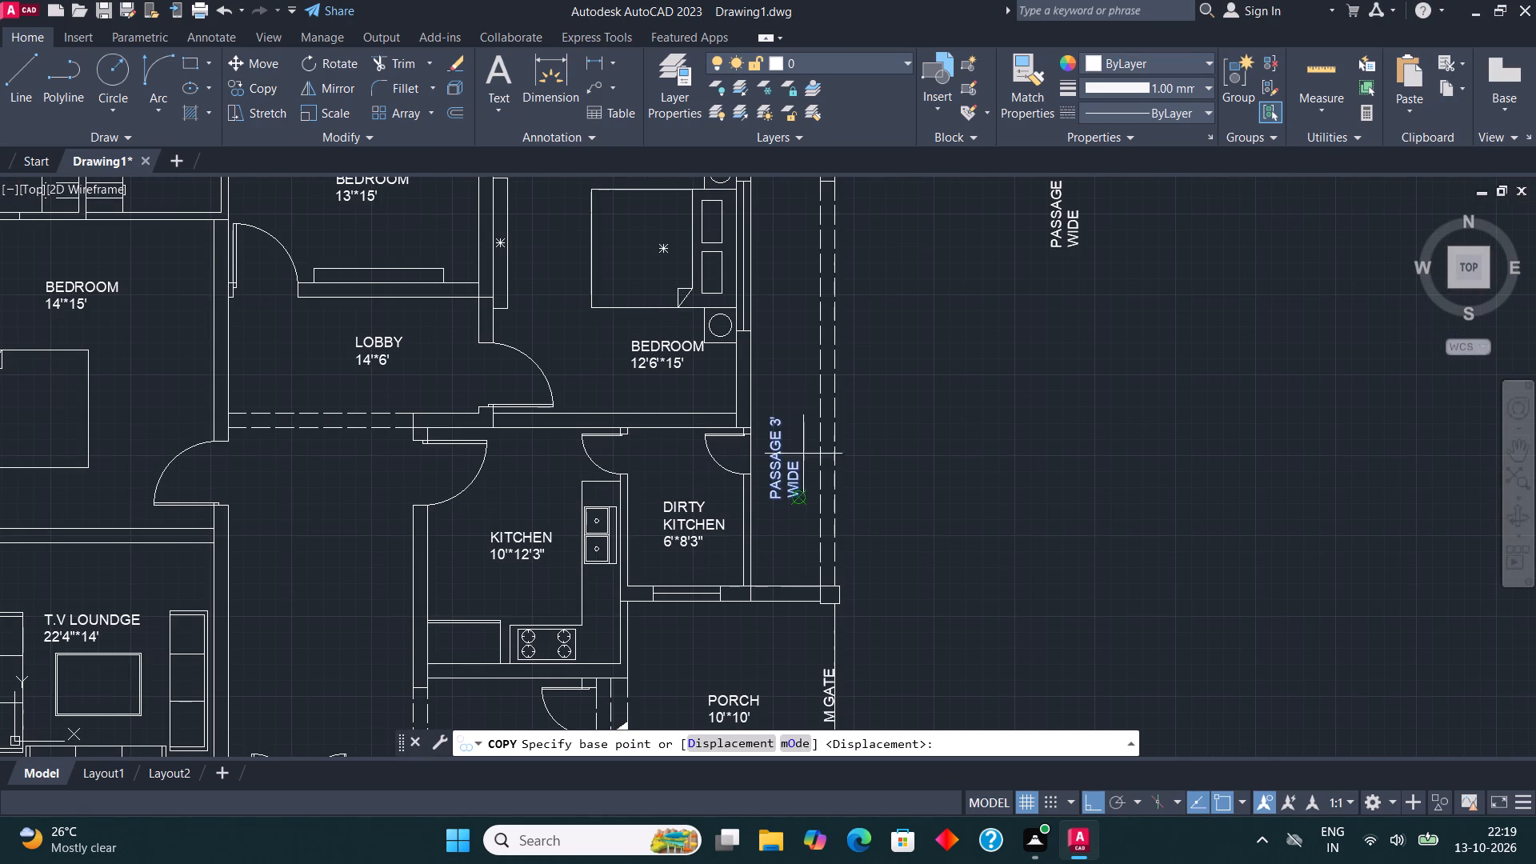
click(798, 454)
scroll(886, 331, down, 2)
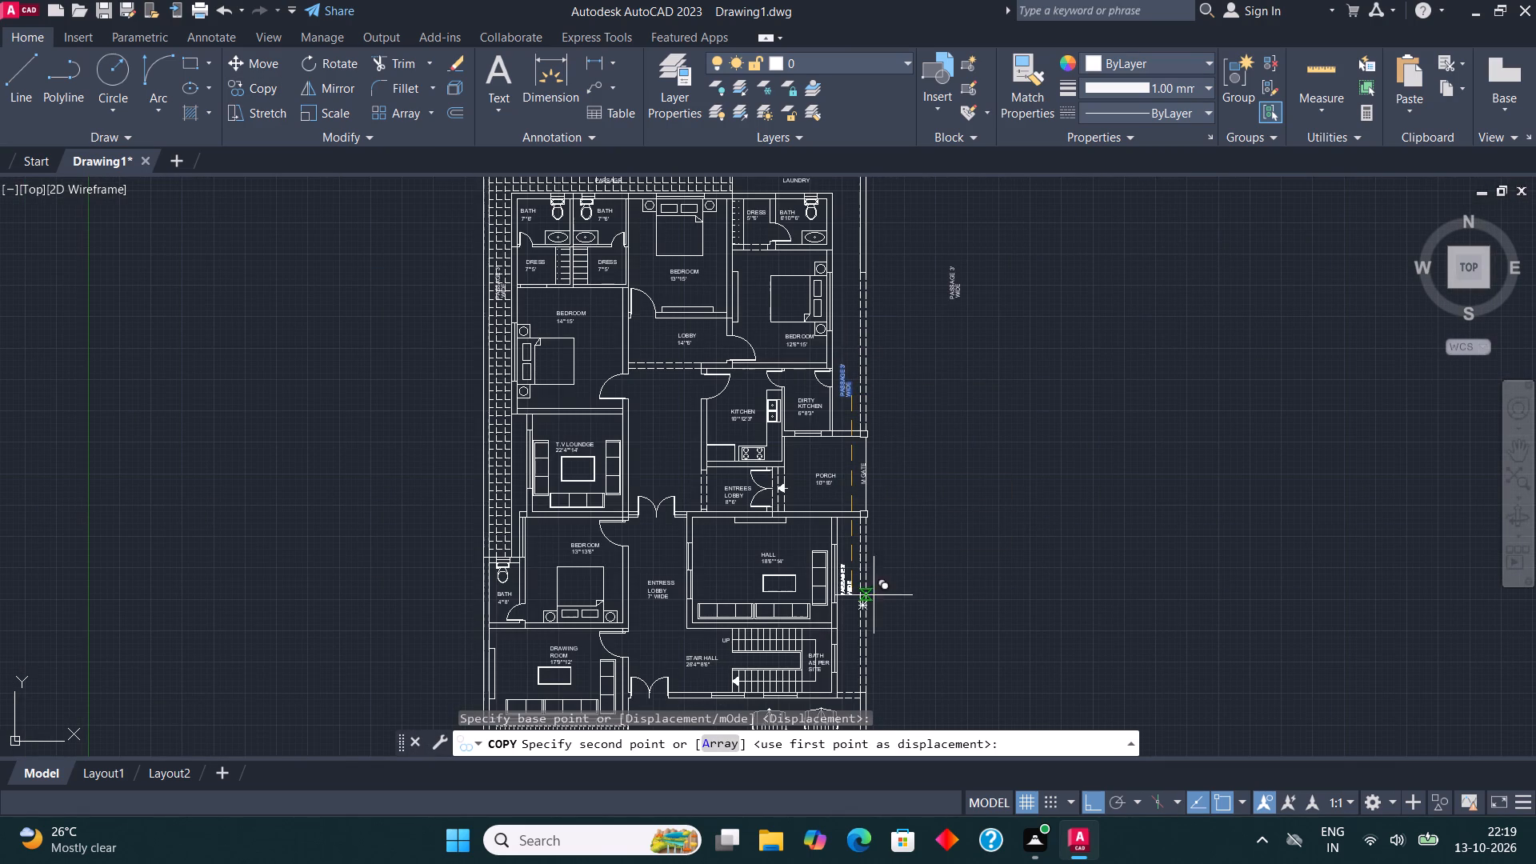
click(857, 627)
scroll(843, 617, up, 1)
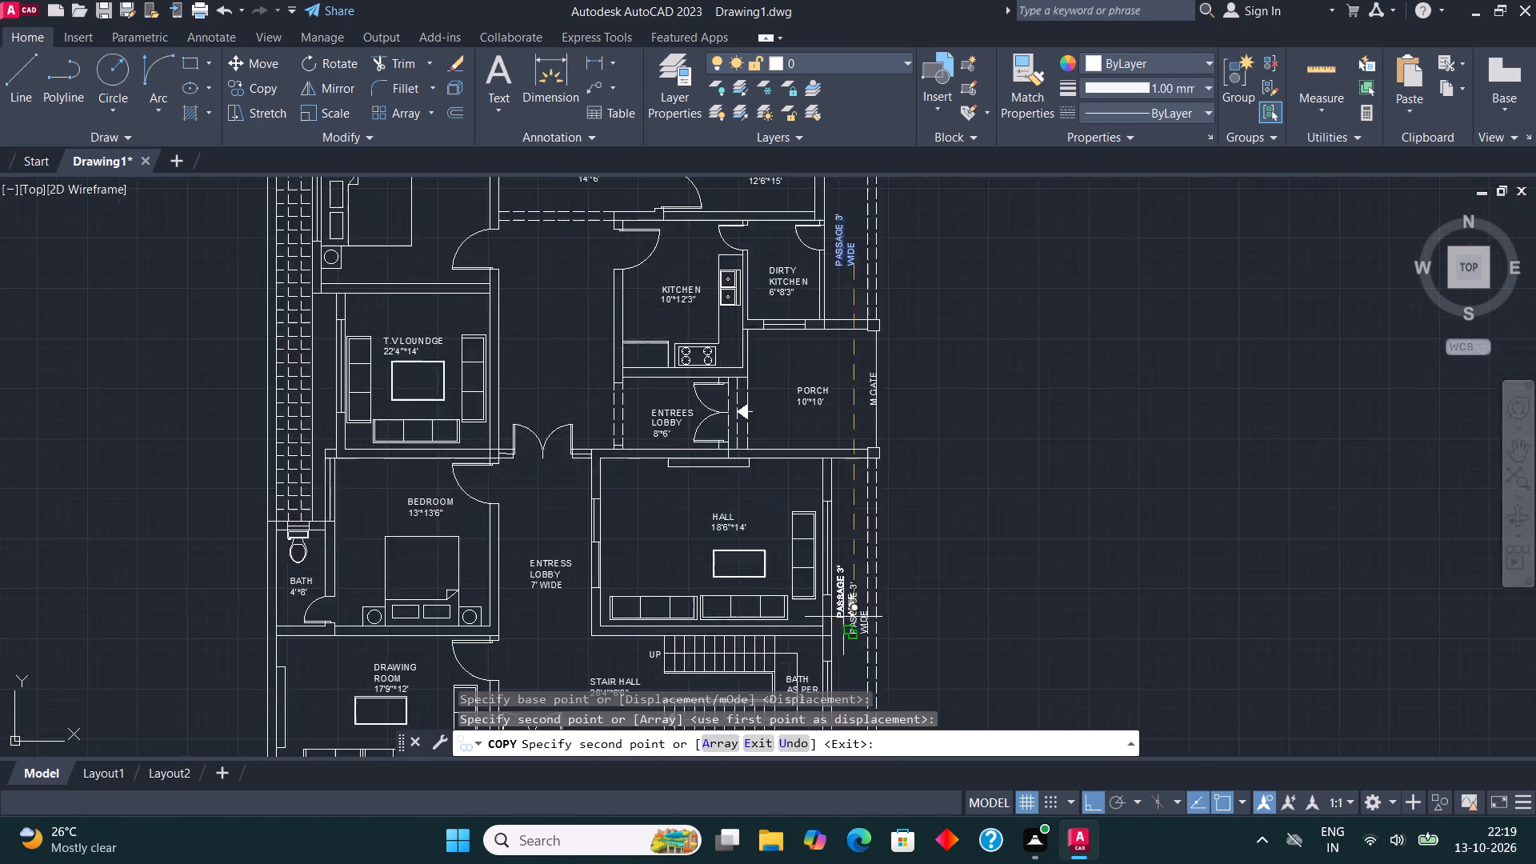
scroll(843, 617, up, 1)
key(Escape)
Move the copied "PASSAGE 3' WIDE" label slightly toward the hall so it sits clear of the dashed boundary lines.
click(865, 605)
click(266, 69)
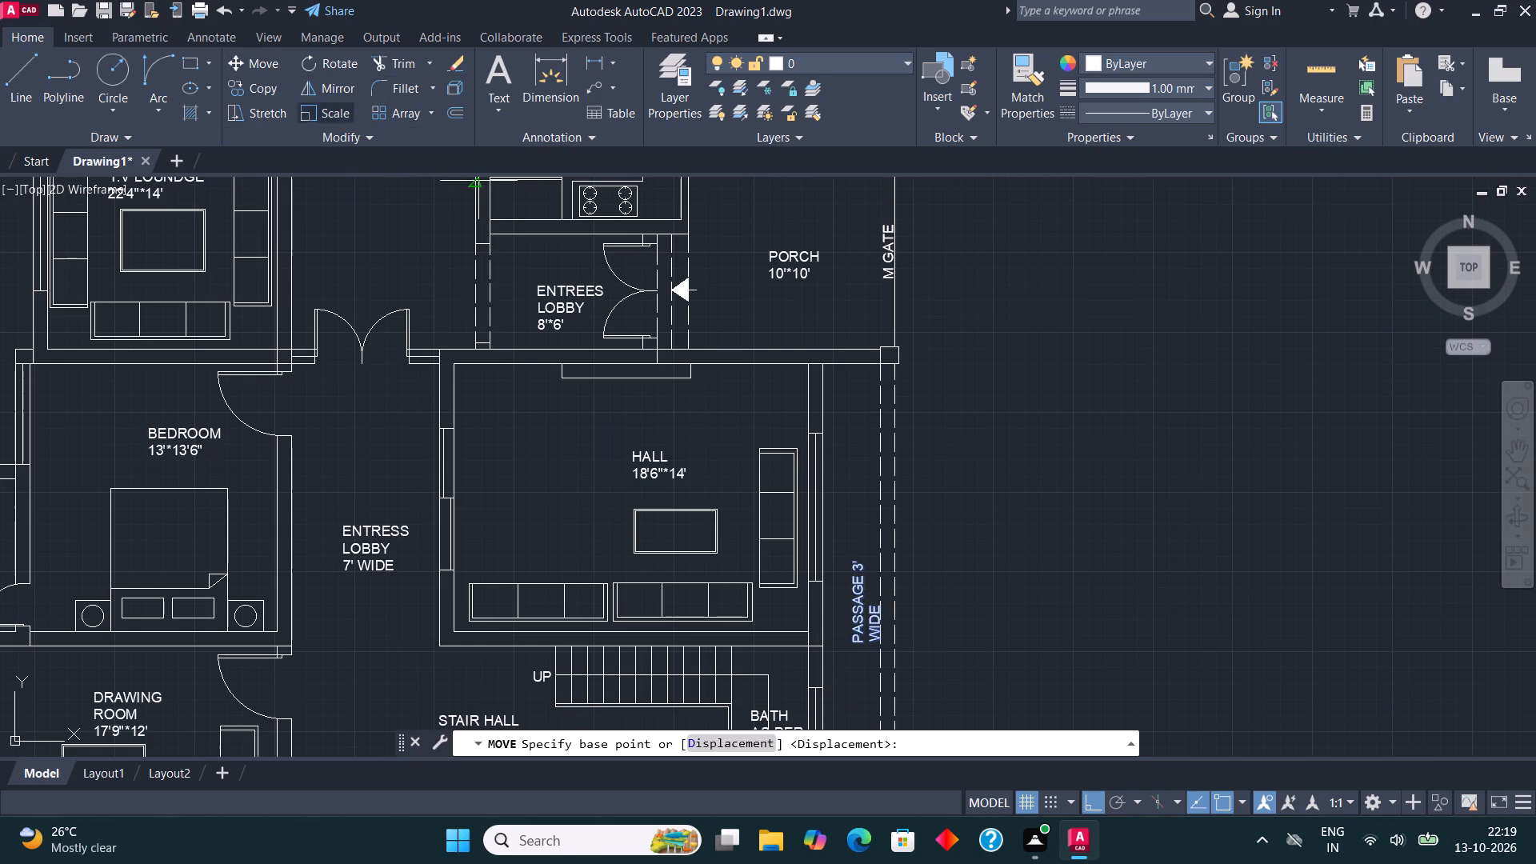
scroll(840, 641, up, 2)
click(870, 591)
click(835, 588)
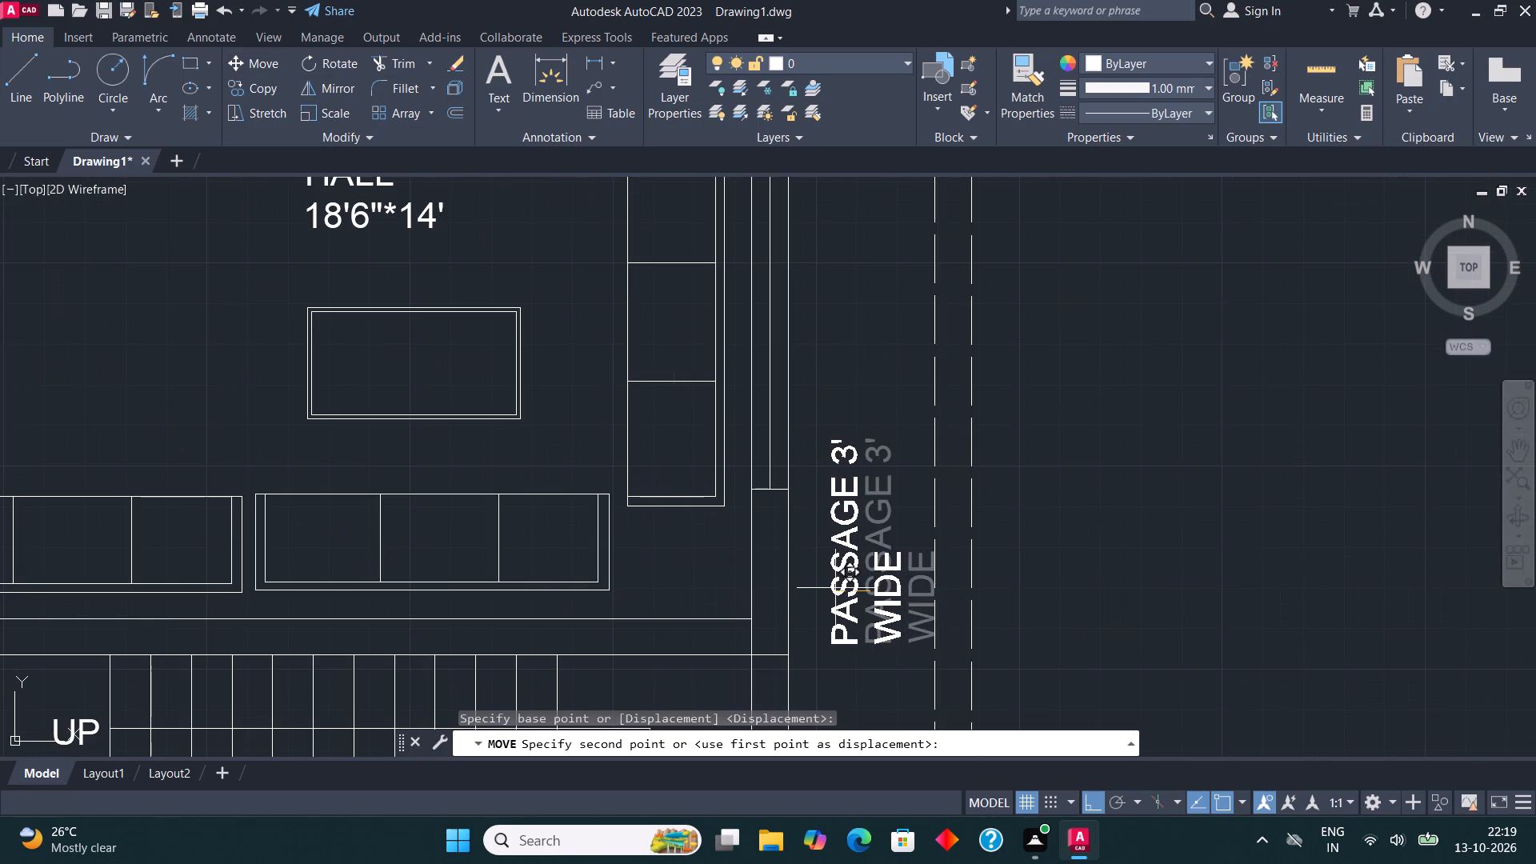
key(Escape)
Delete the spare "PASSAGE 3' WIDE" label lying outside the floor plan.
scroll(738, 491, down, 3)
middle_drag(756, 481, 785, 442)
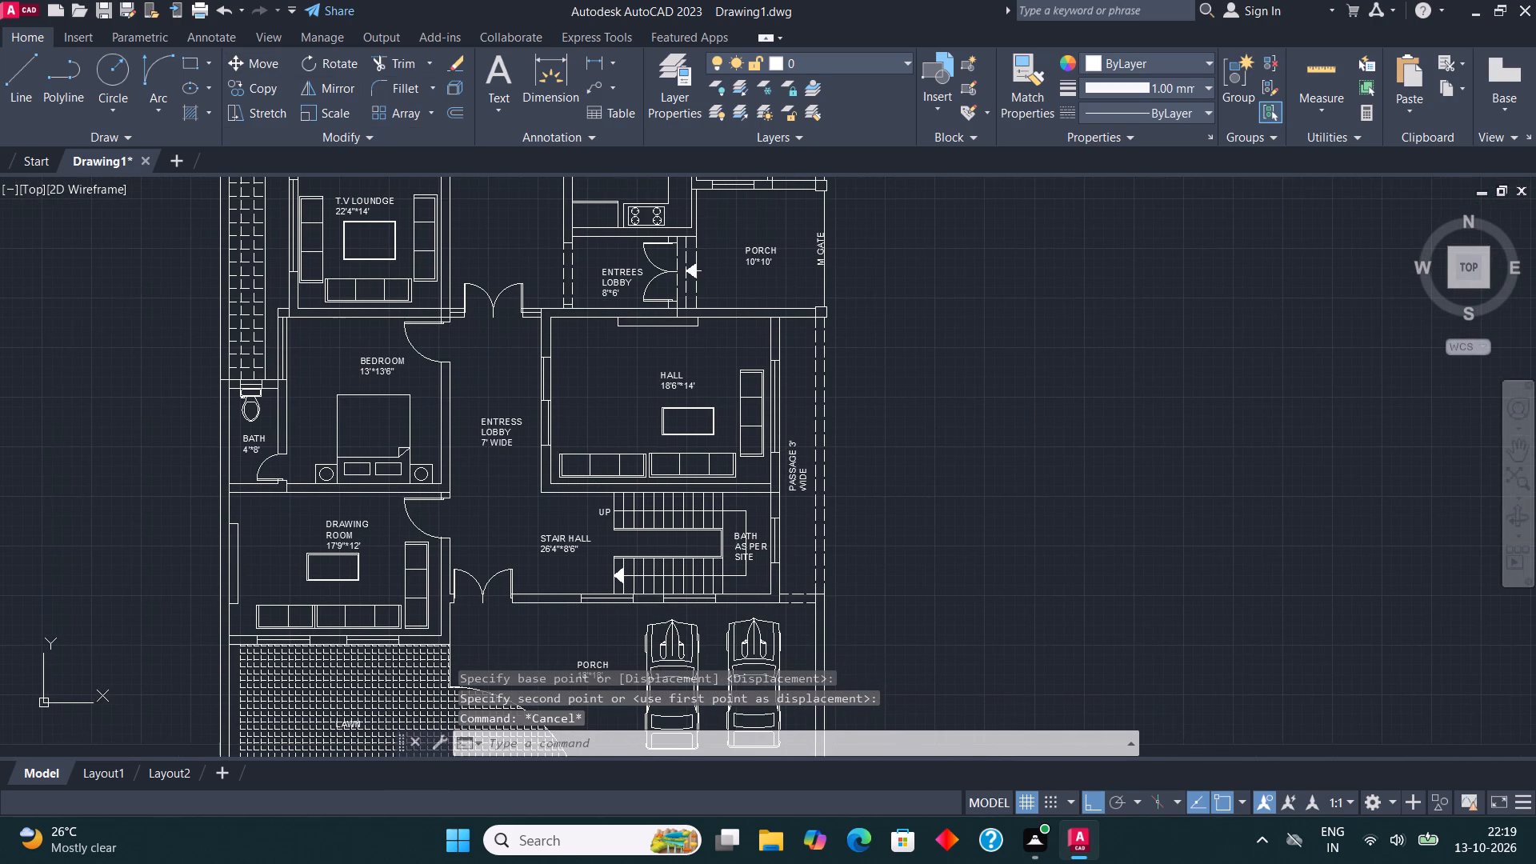
scroll(785, 458, down, 1)
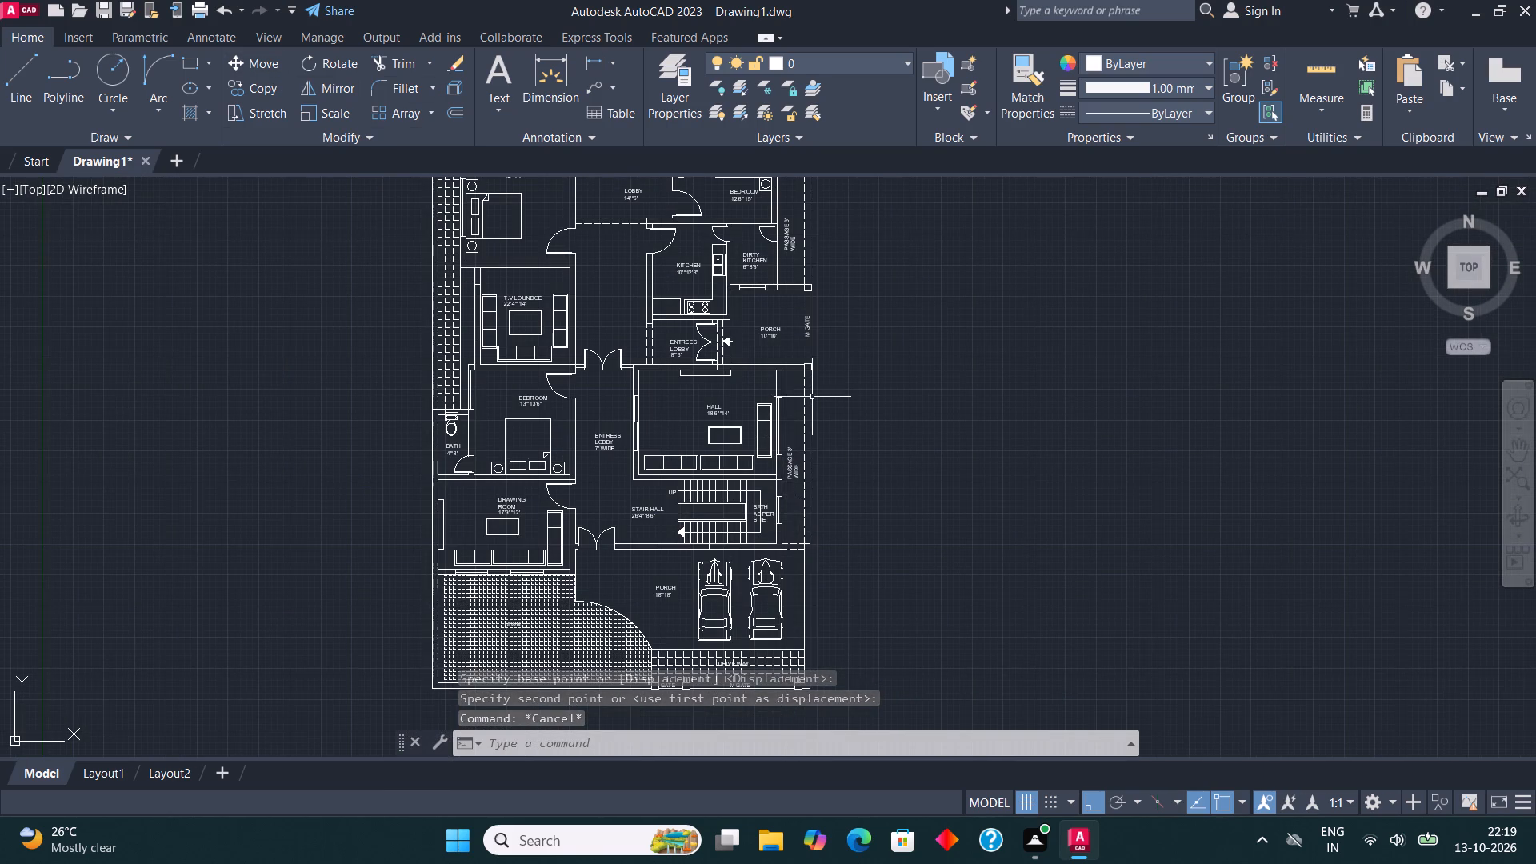
middle_drag(811, 393, 887, 640)
scroll(1041, 422, up, 1)
click(1001, 435)
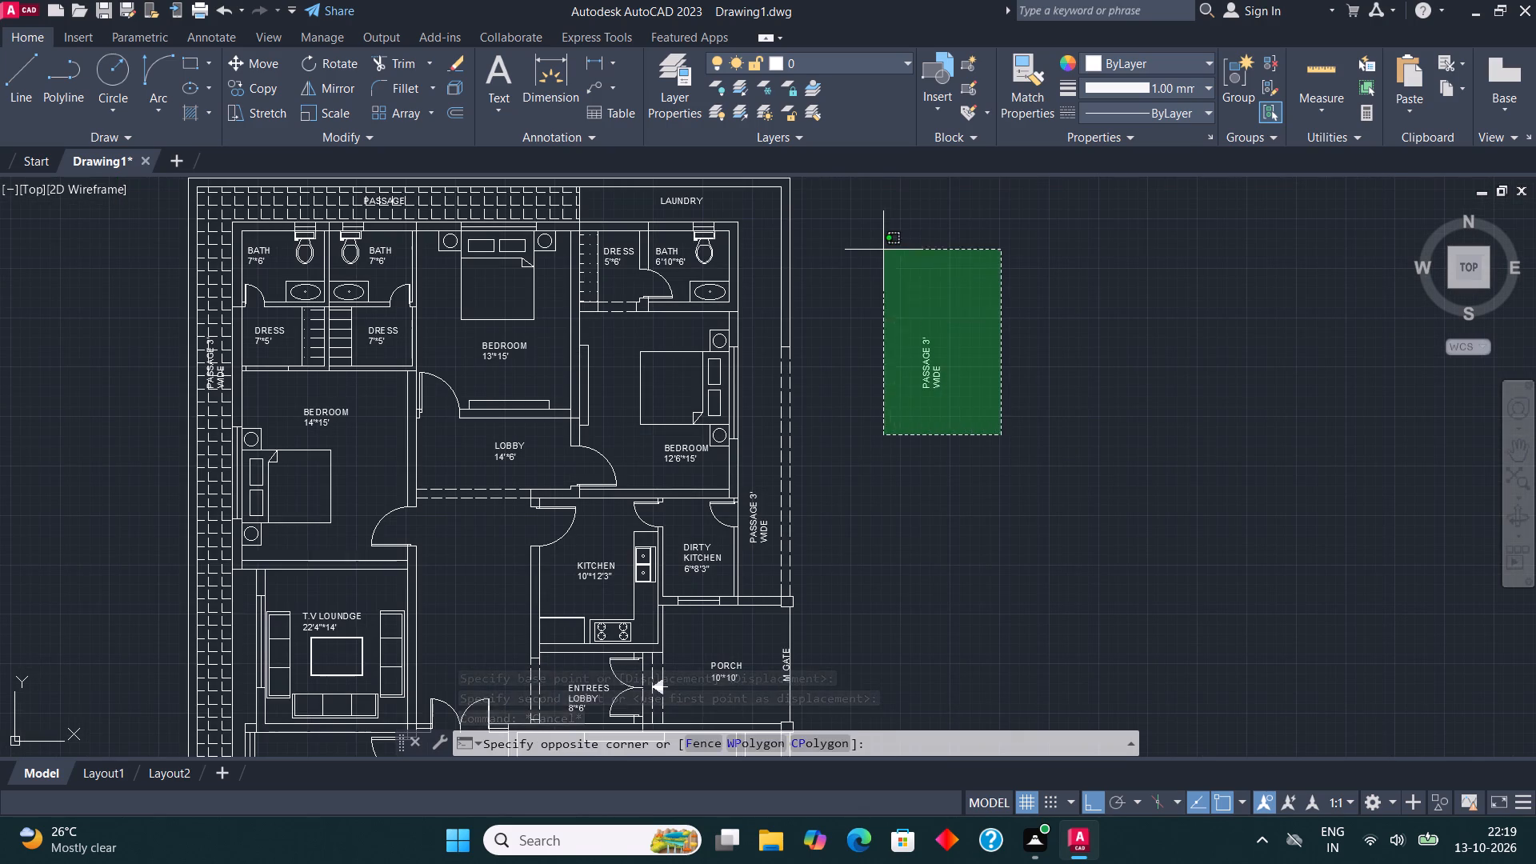
click(883, 250)
scroll(902, 412, down, 1)
key(Delete)
Create a new layer named WALL and set its color to index color 200.
middle_drag(757, 334, 782, 499)
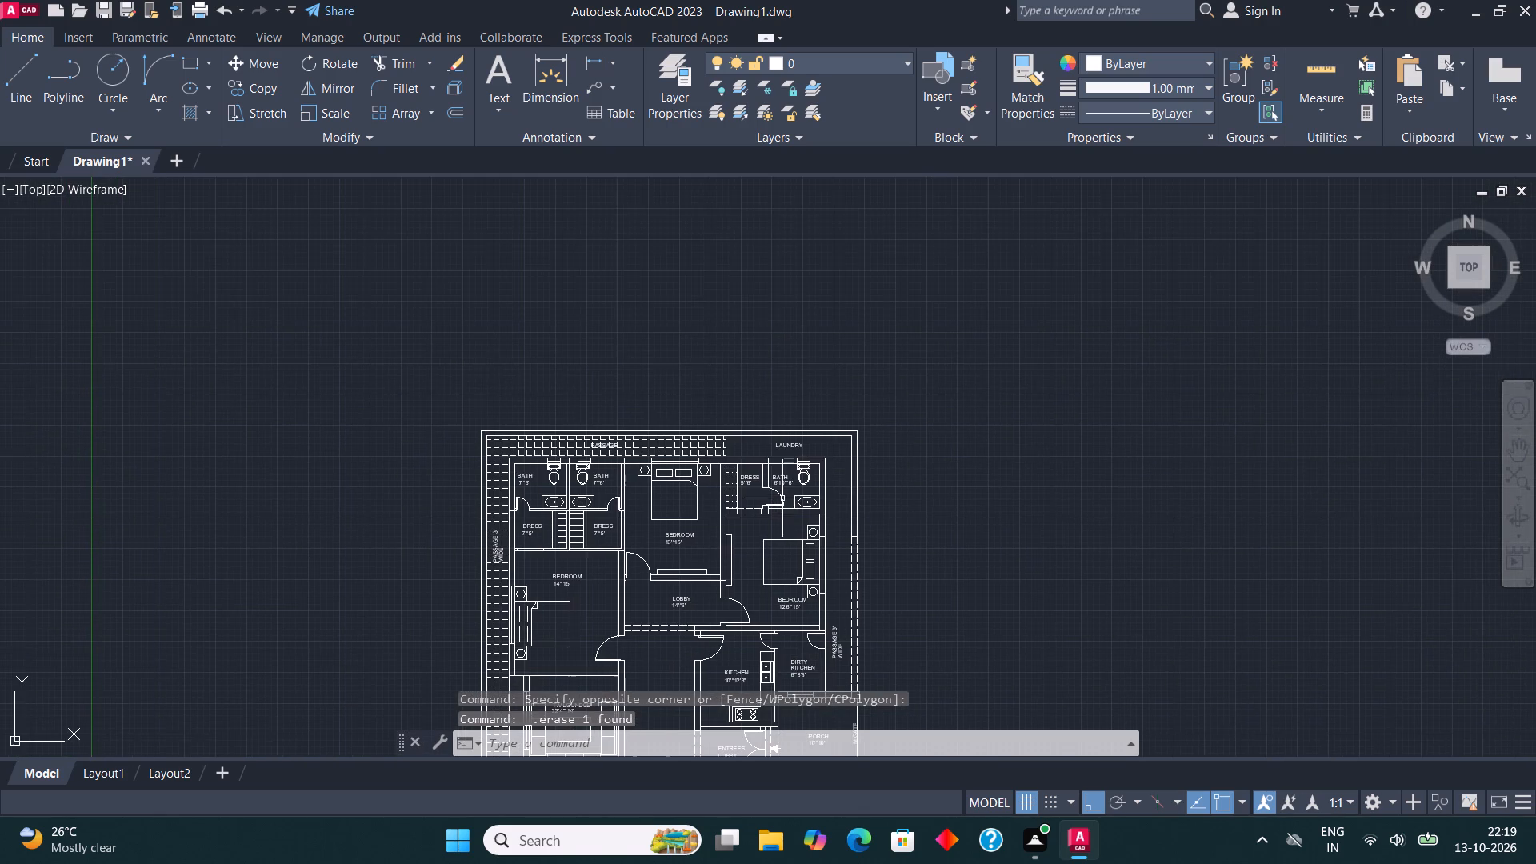
click(669, 94)
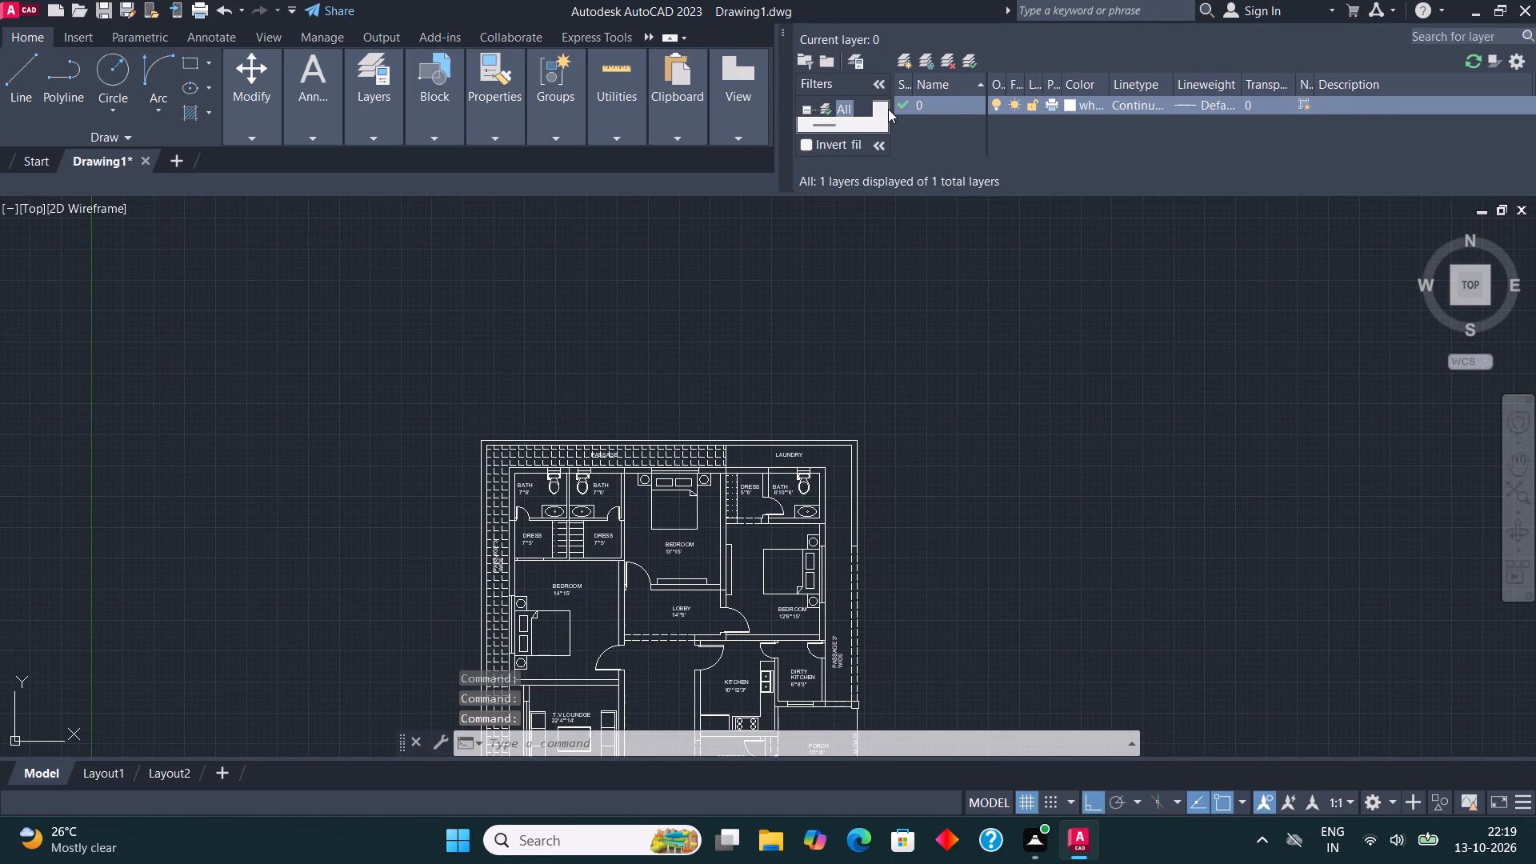
click(902, 60)
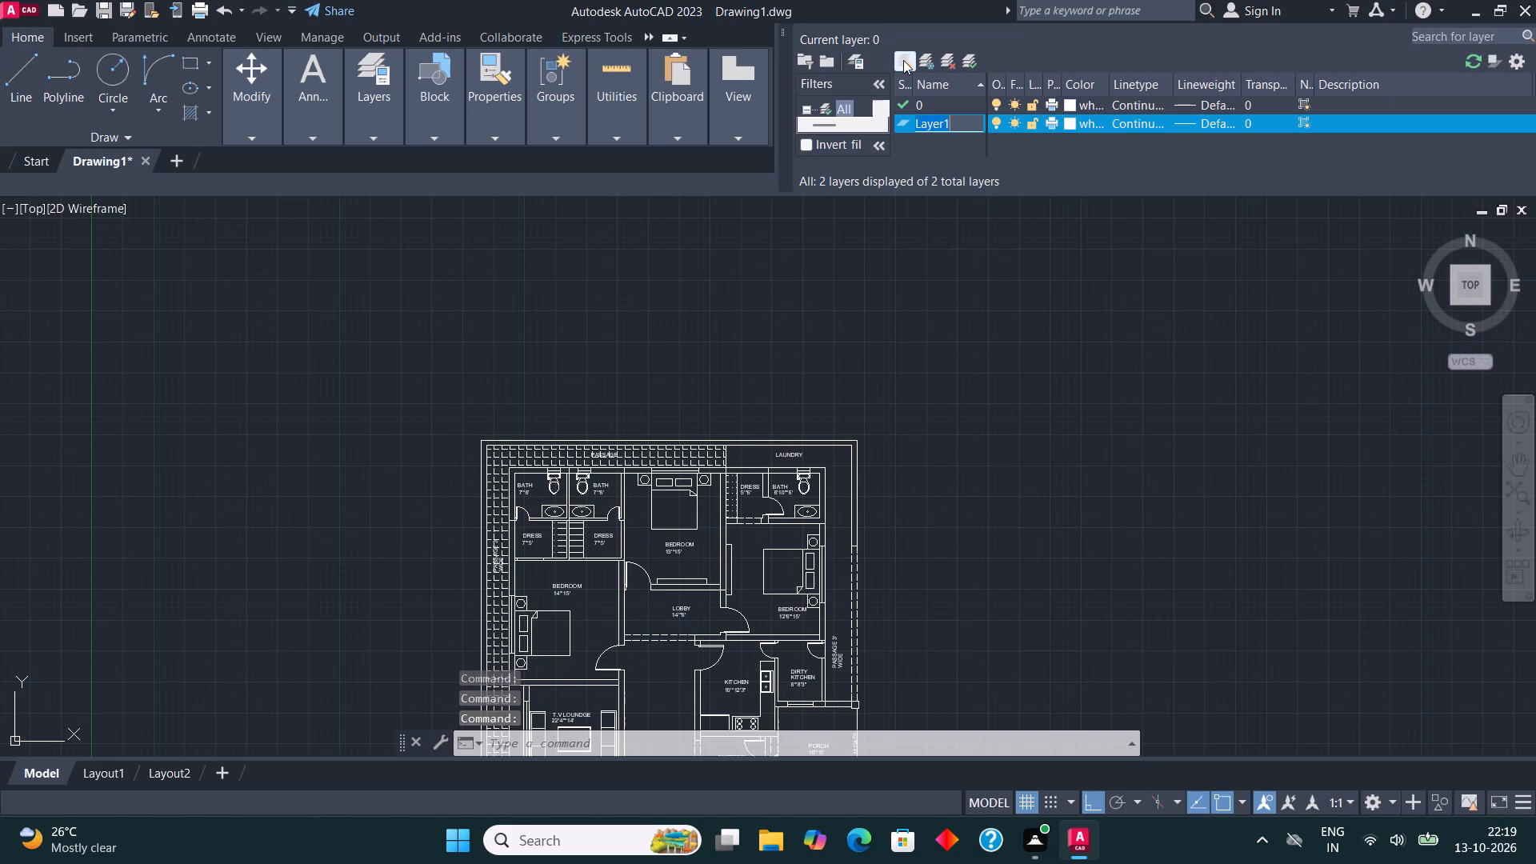
text(WALL)
click(1066, 122)
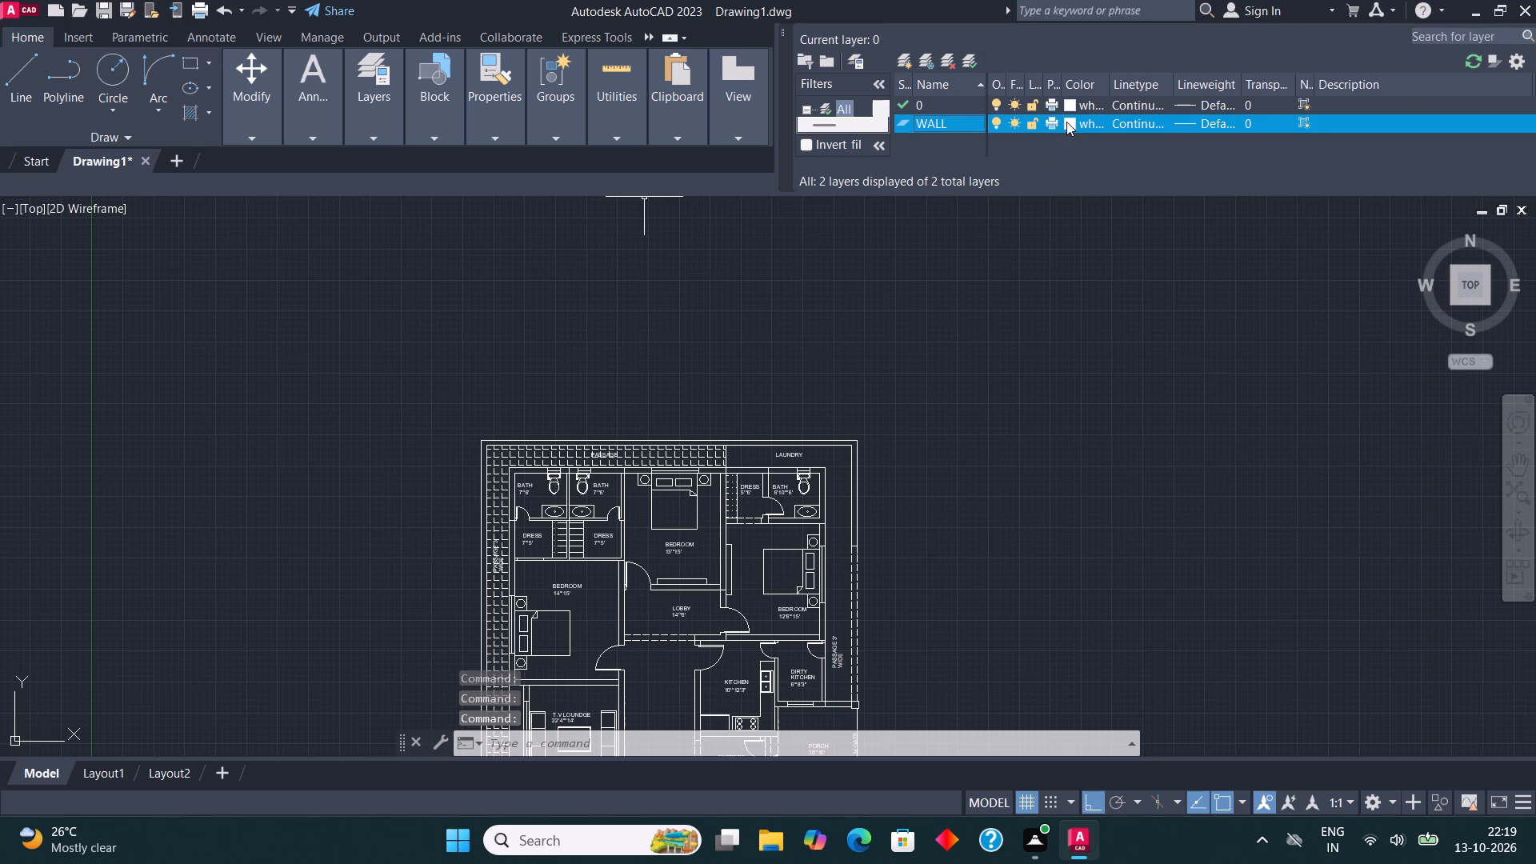
click(884, 348)
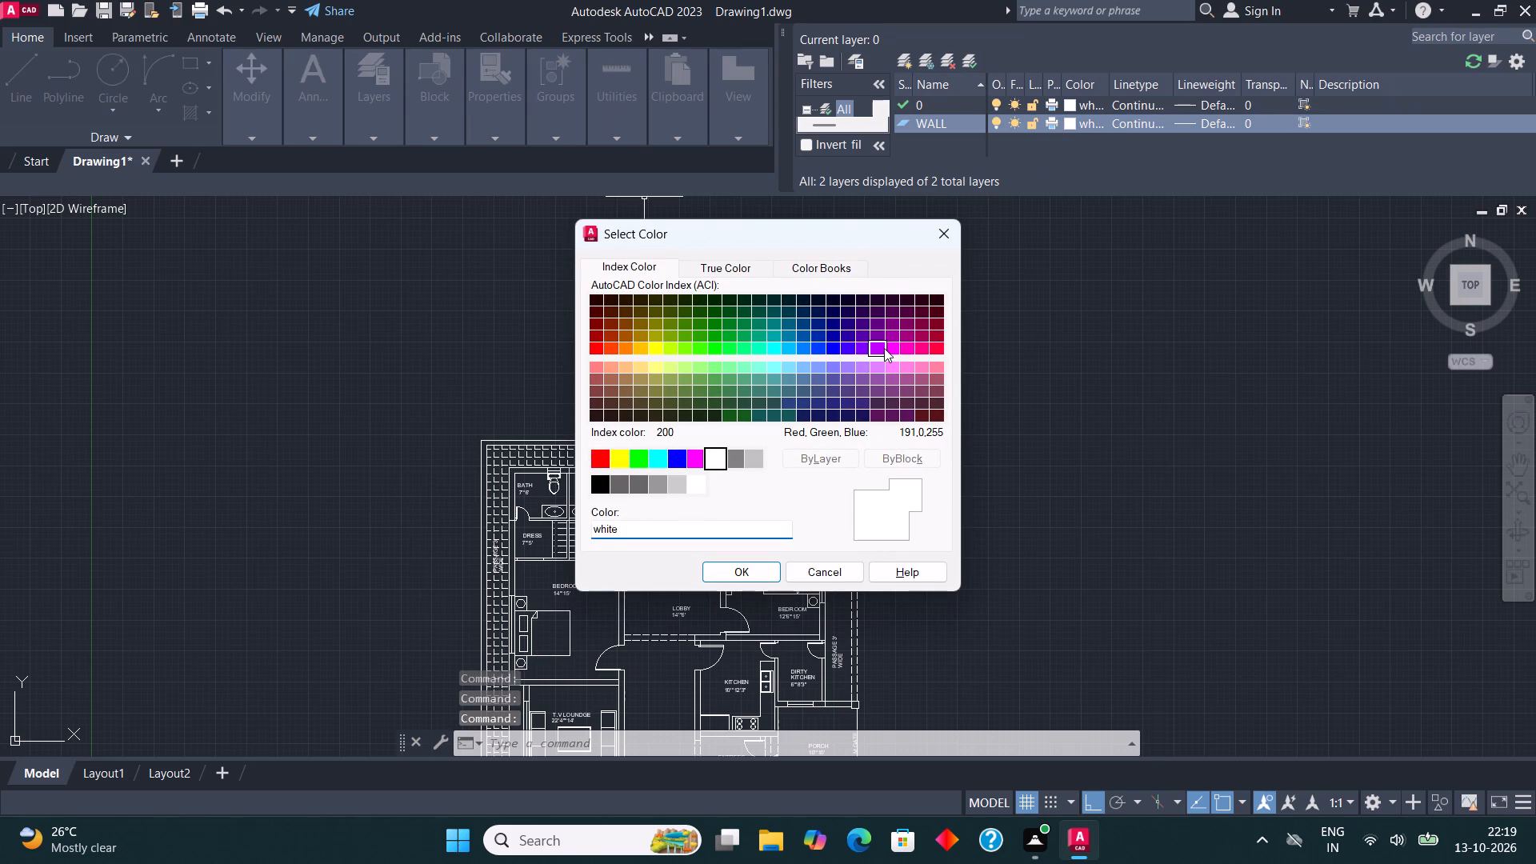
click(730, 572)
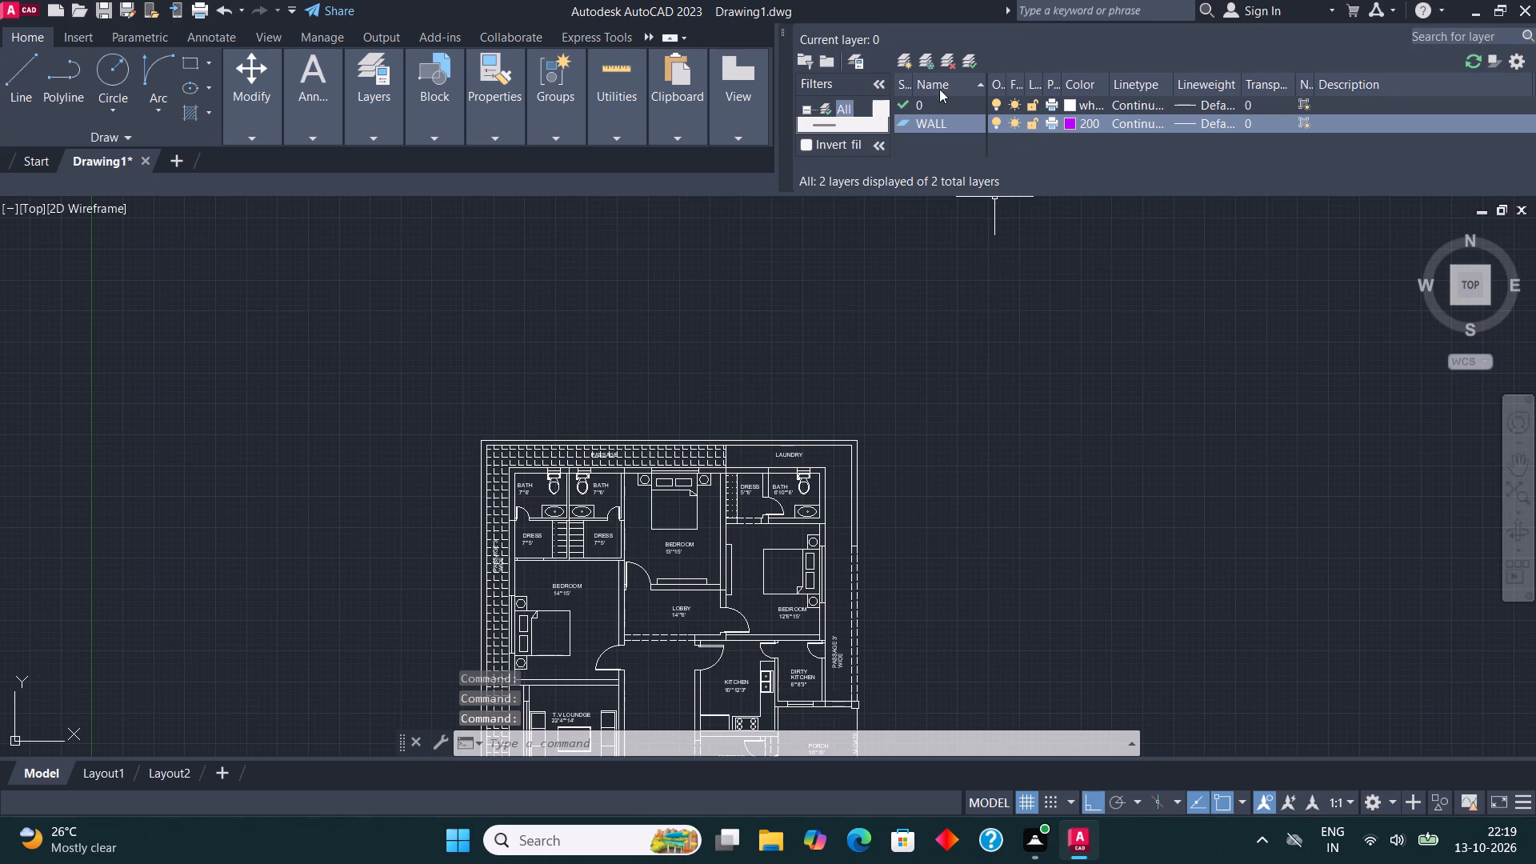
Create another new layer named COLUMN.
click(904, 57)
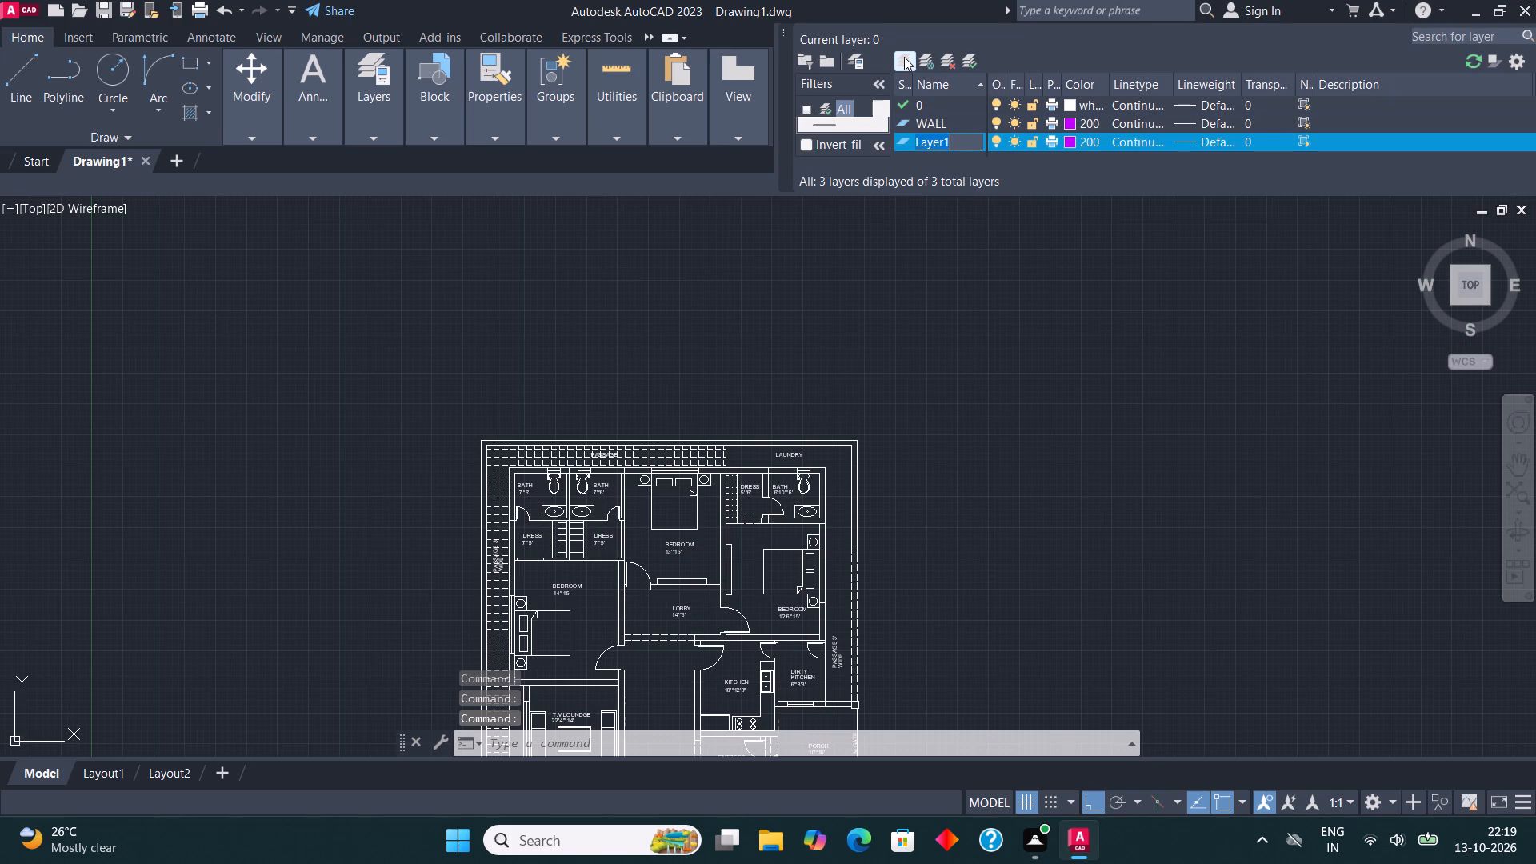
text(COLUMN)
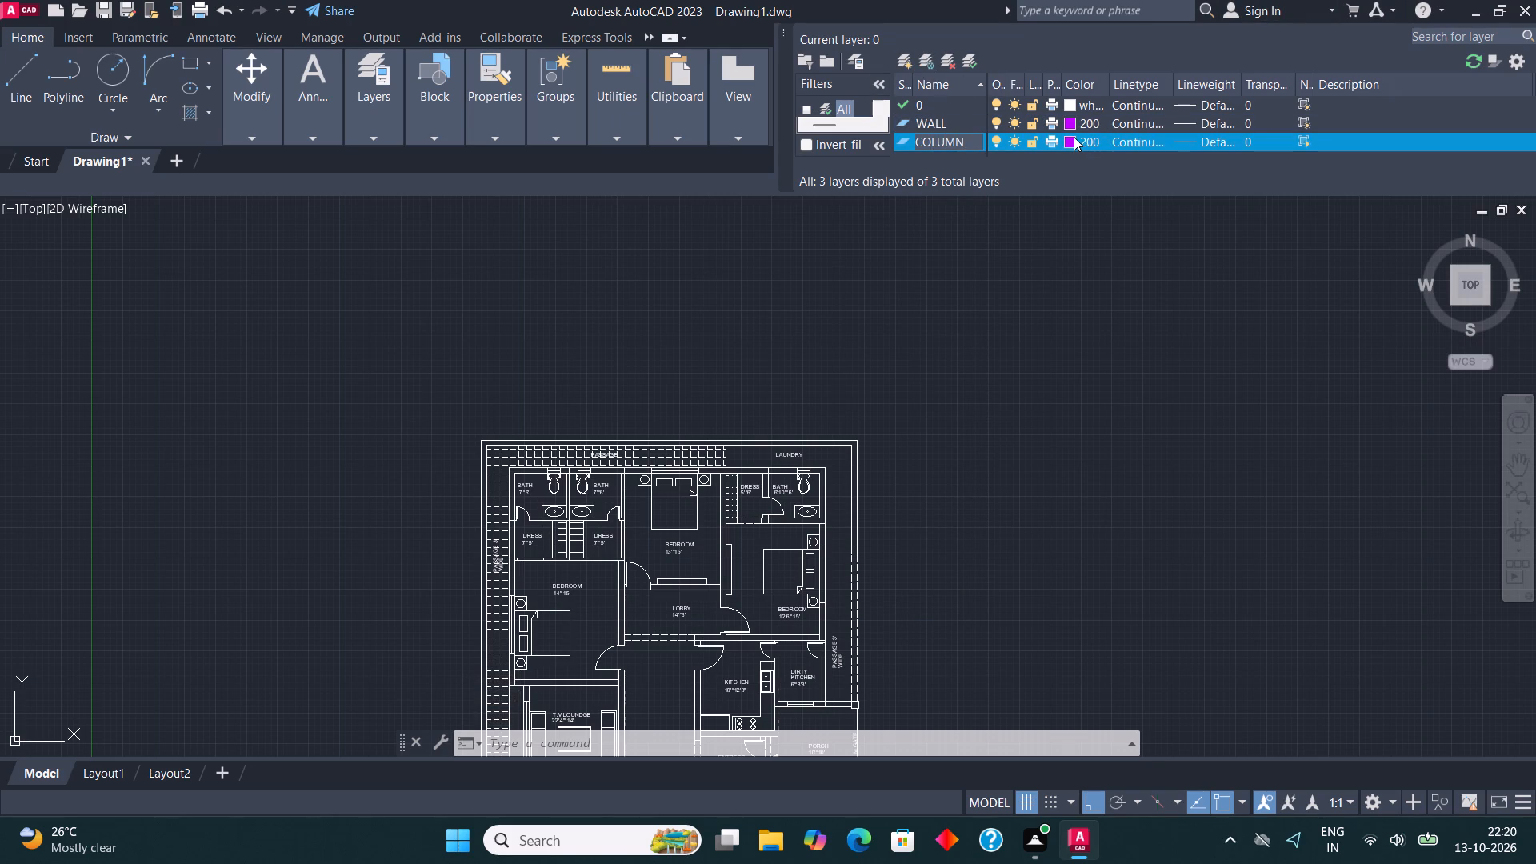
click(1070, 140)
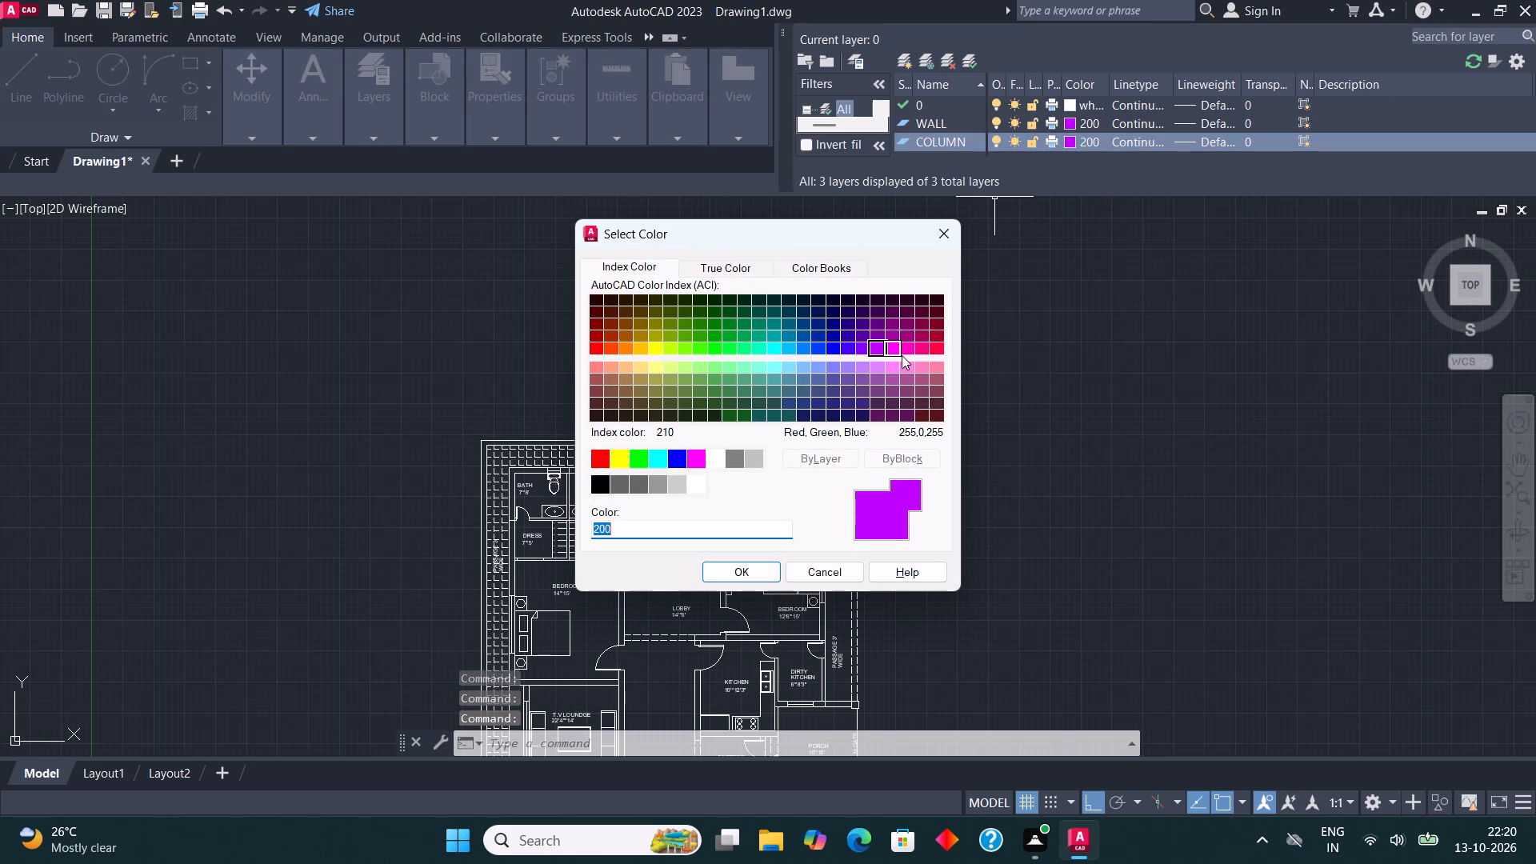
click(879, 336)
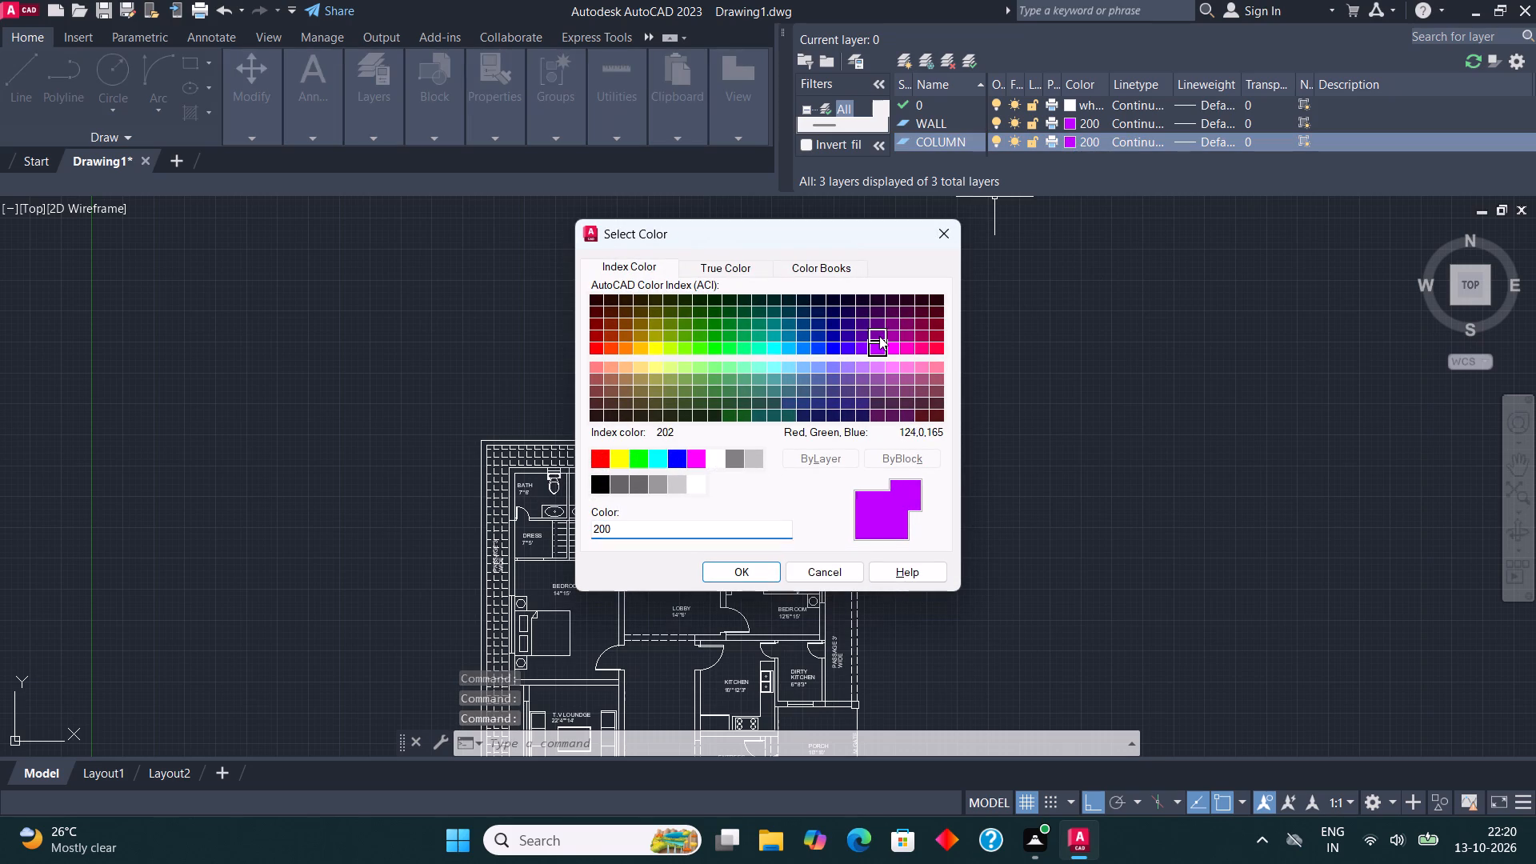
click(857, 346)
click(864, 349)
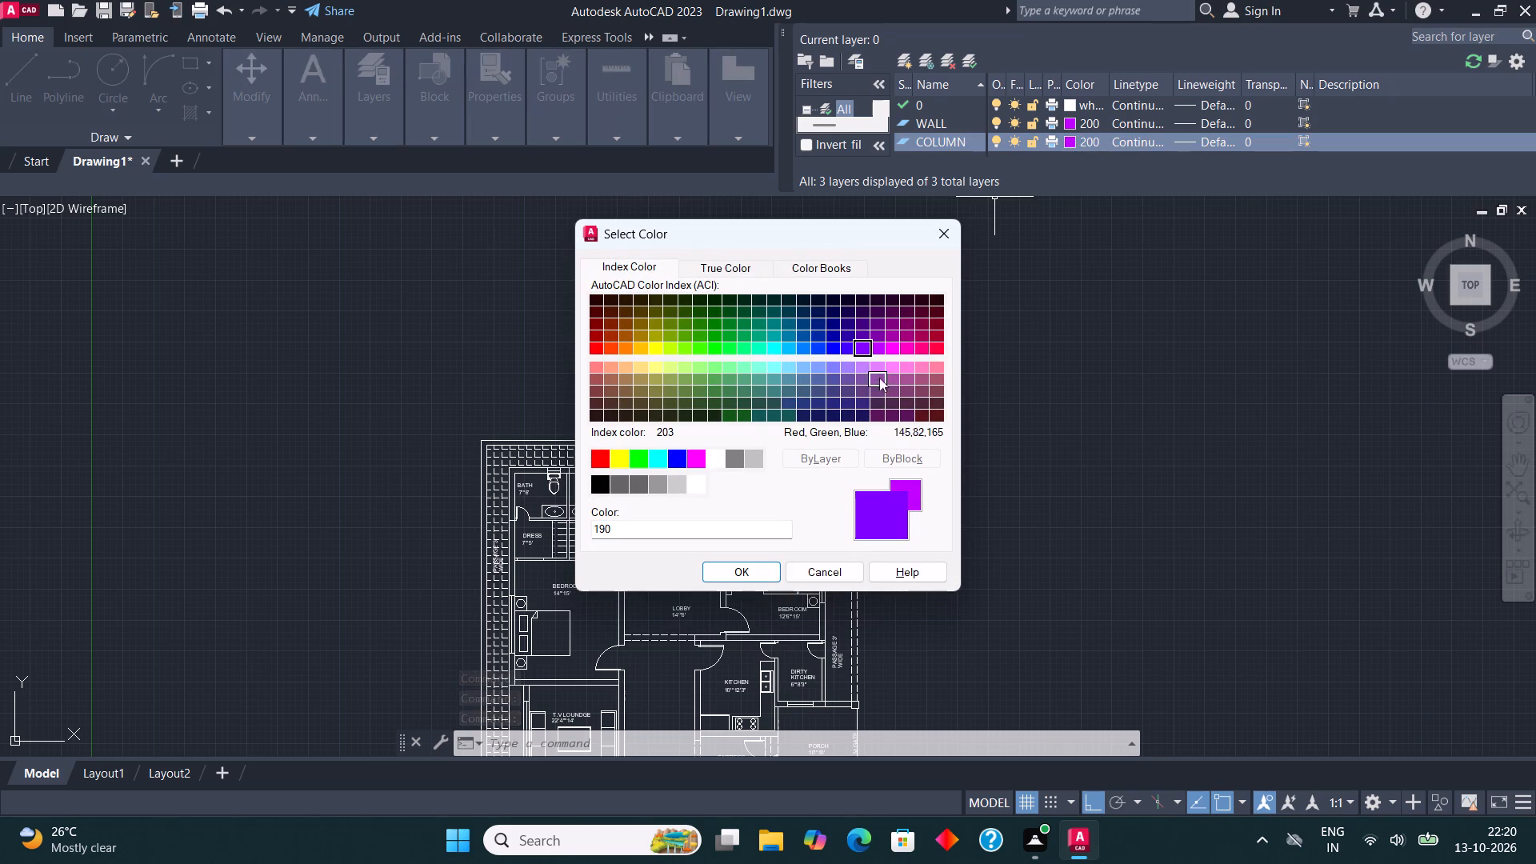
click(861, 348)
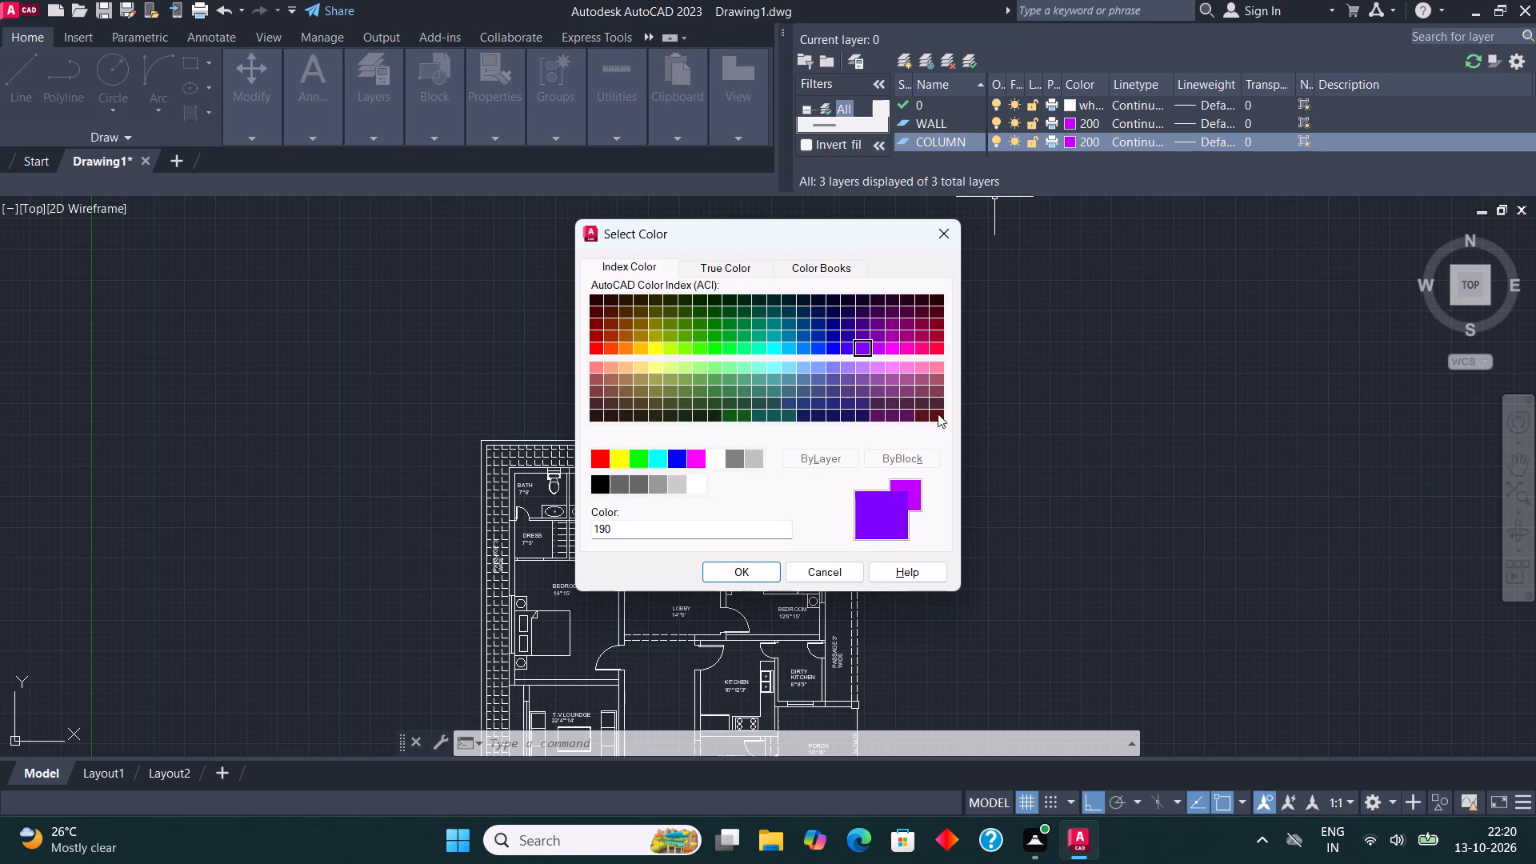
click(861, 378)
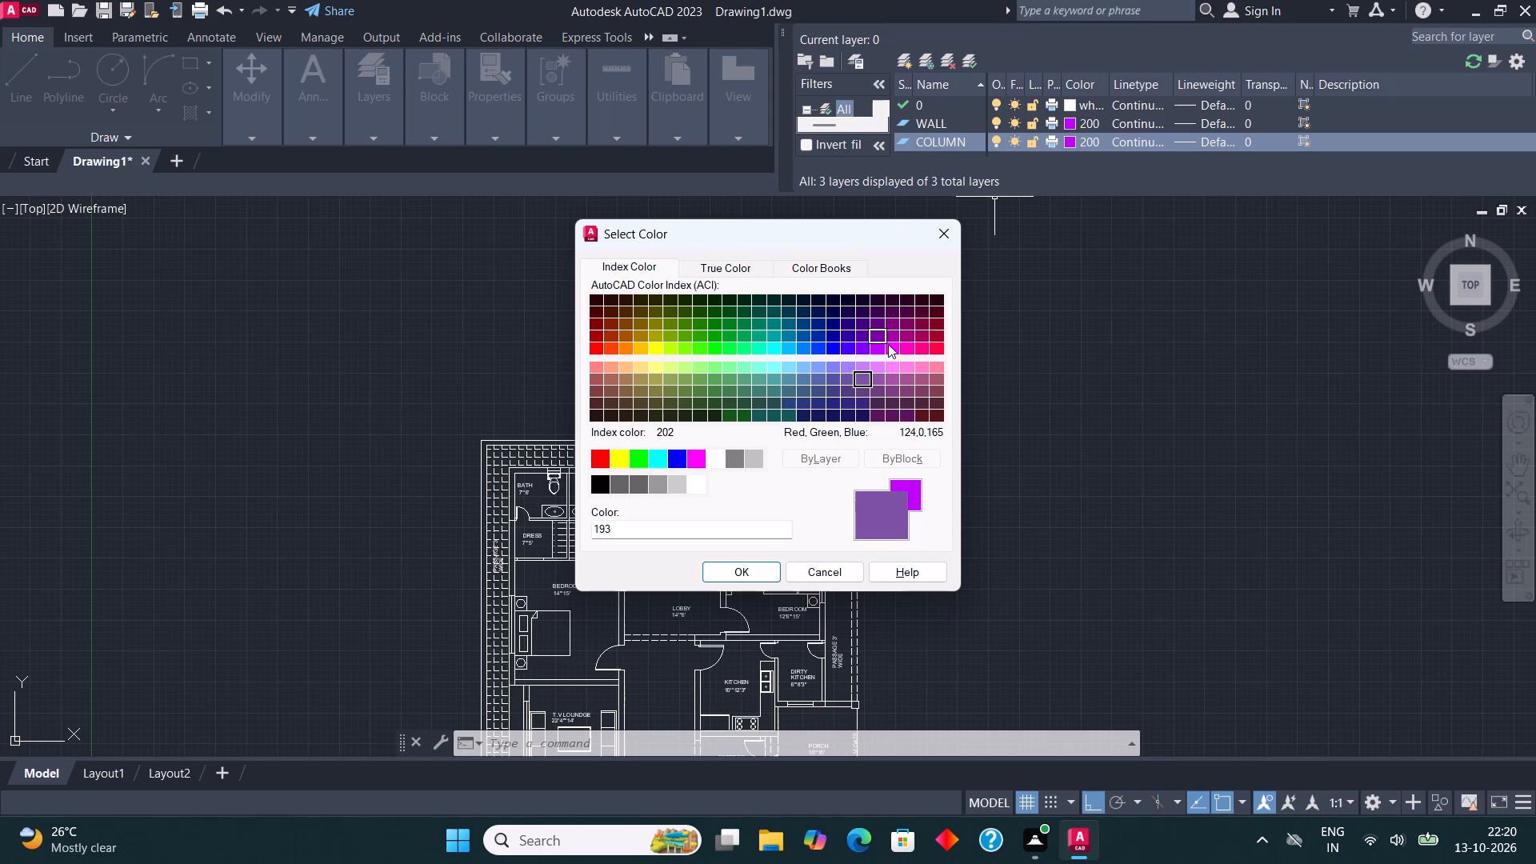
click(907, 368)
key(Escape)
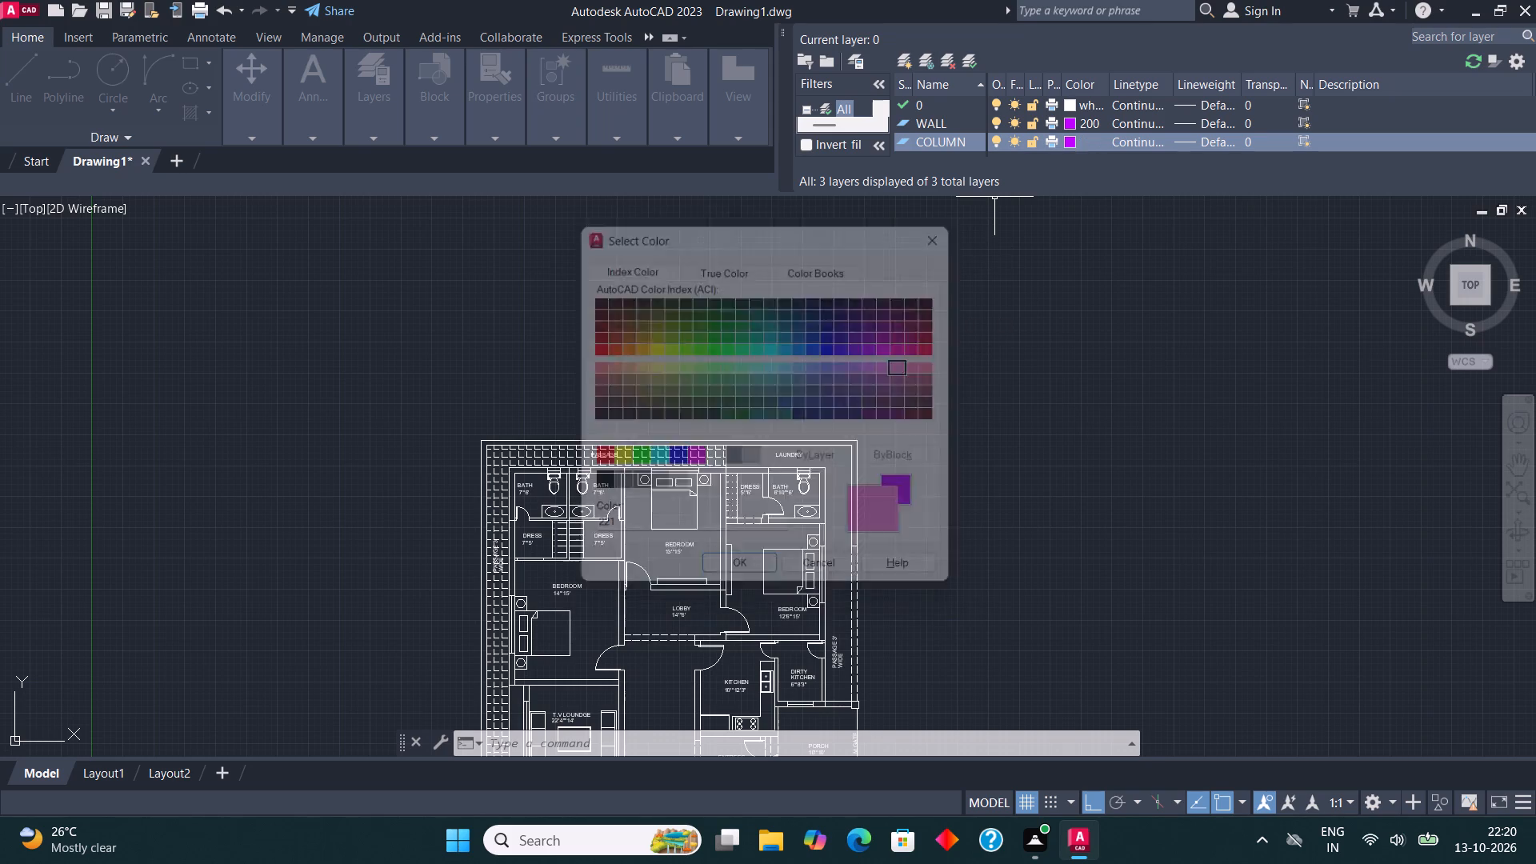
Set the COLUMN layer's color to index color 192.
click(1074, 145)
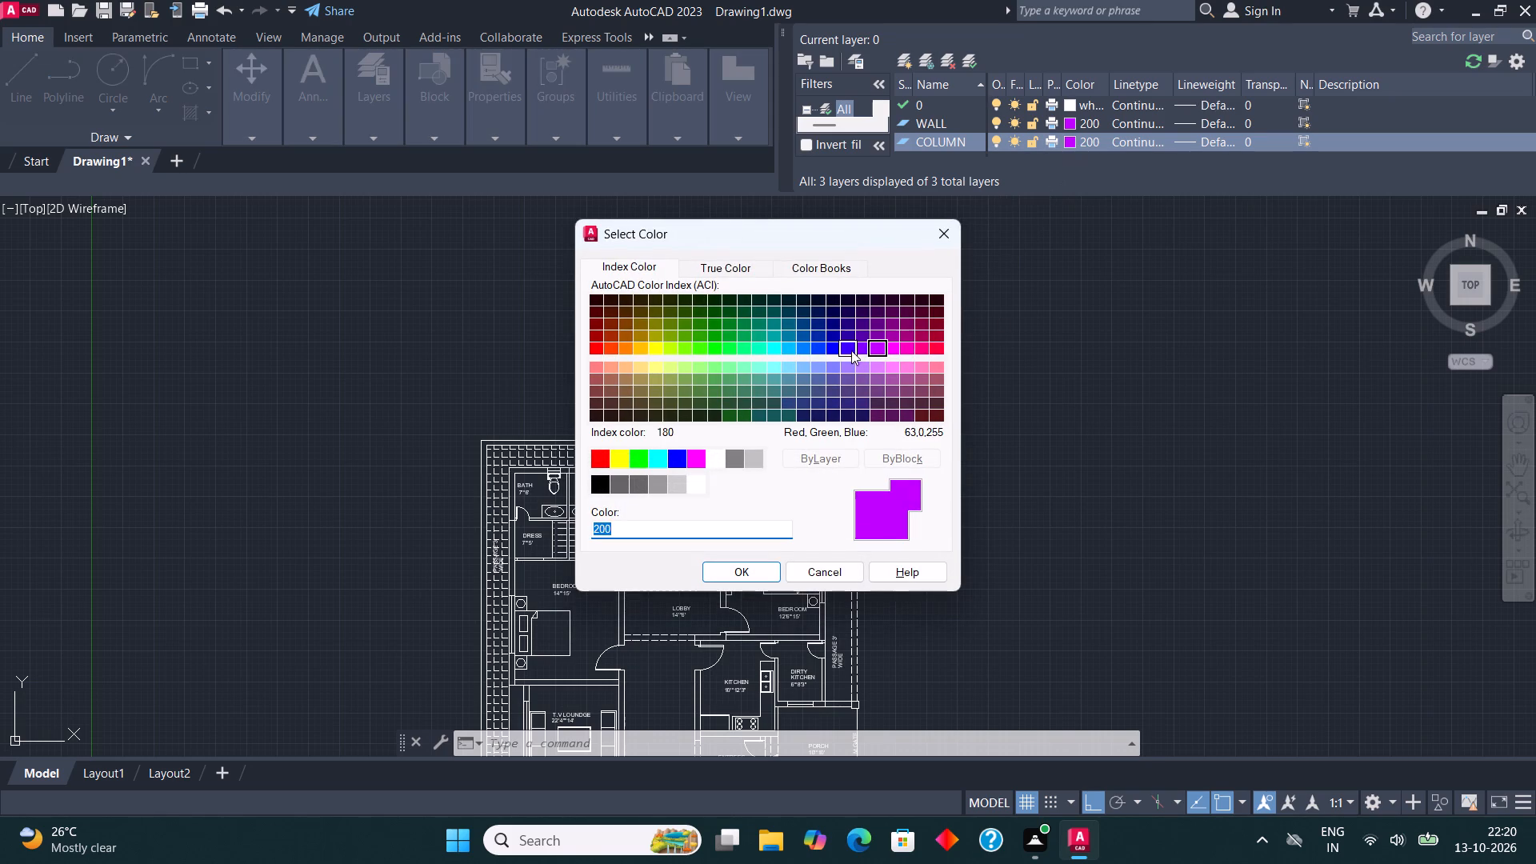
click(859, 345)
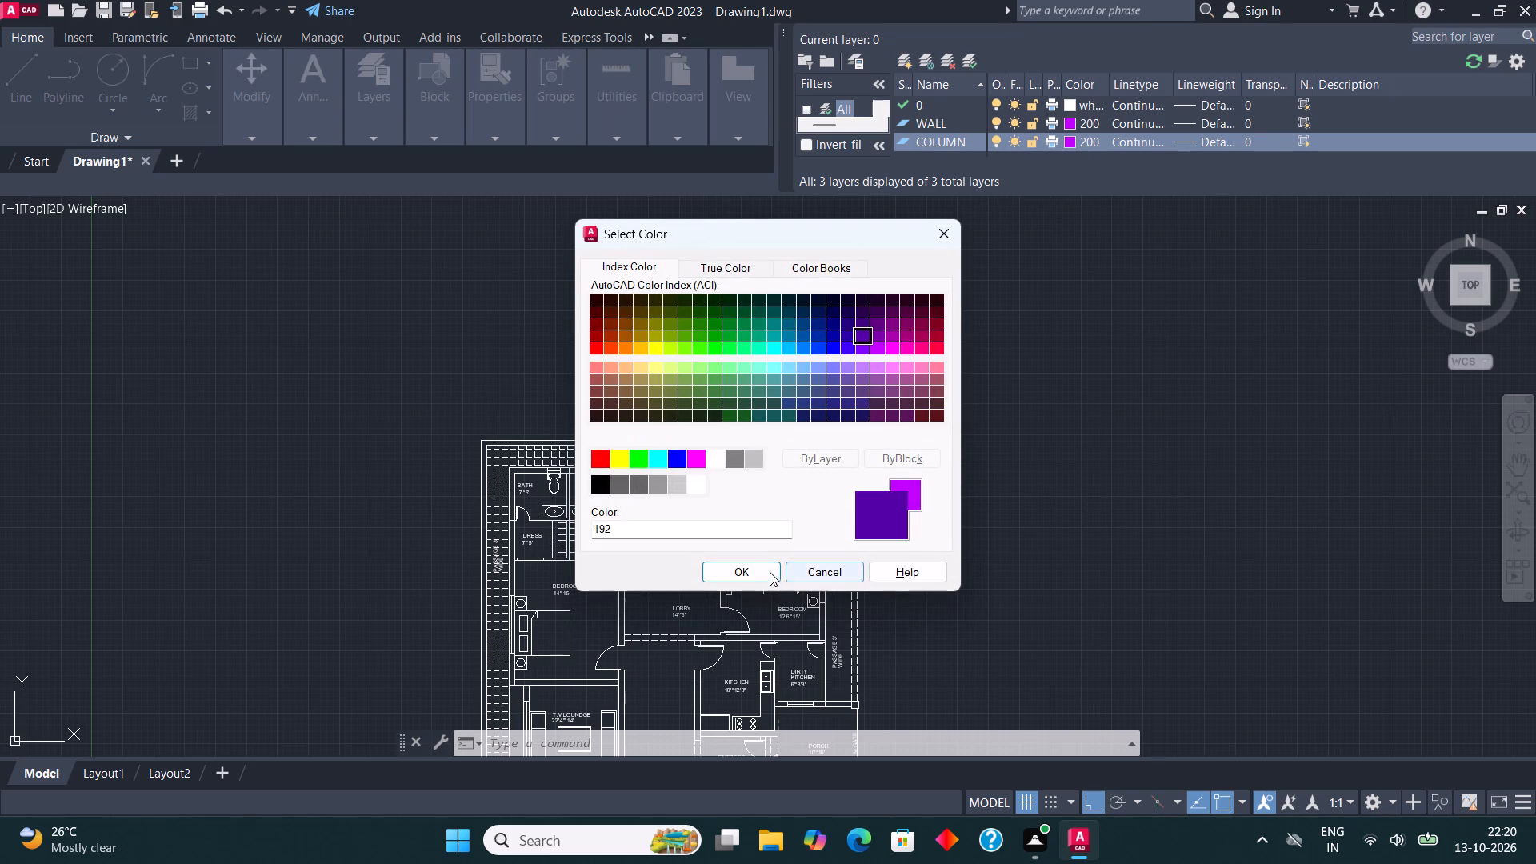
click(766, 570)
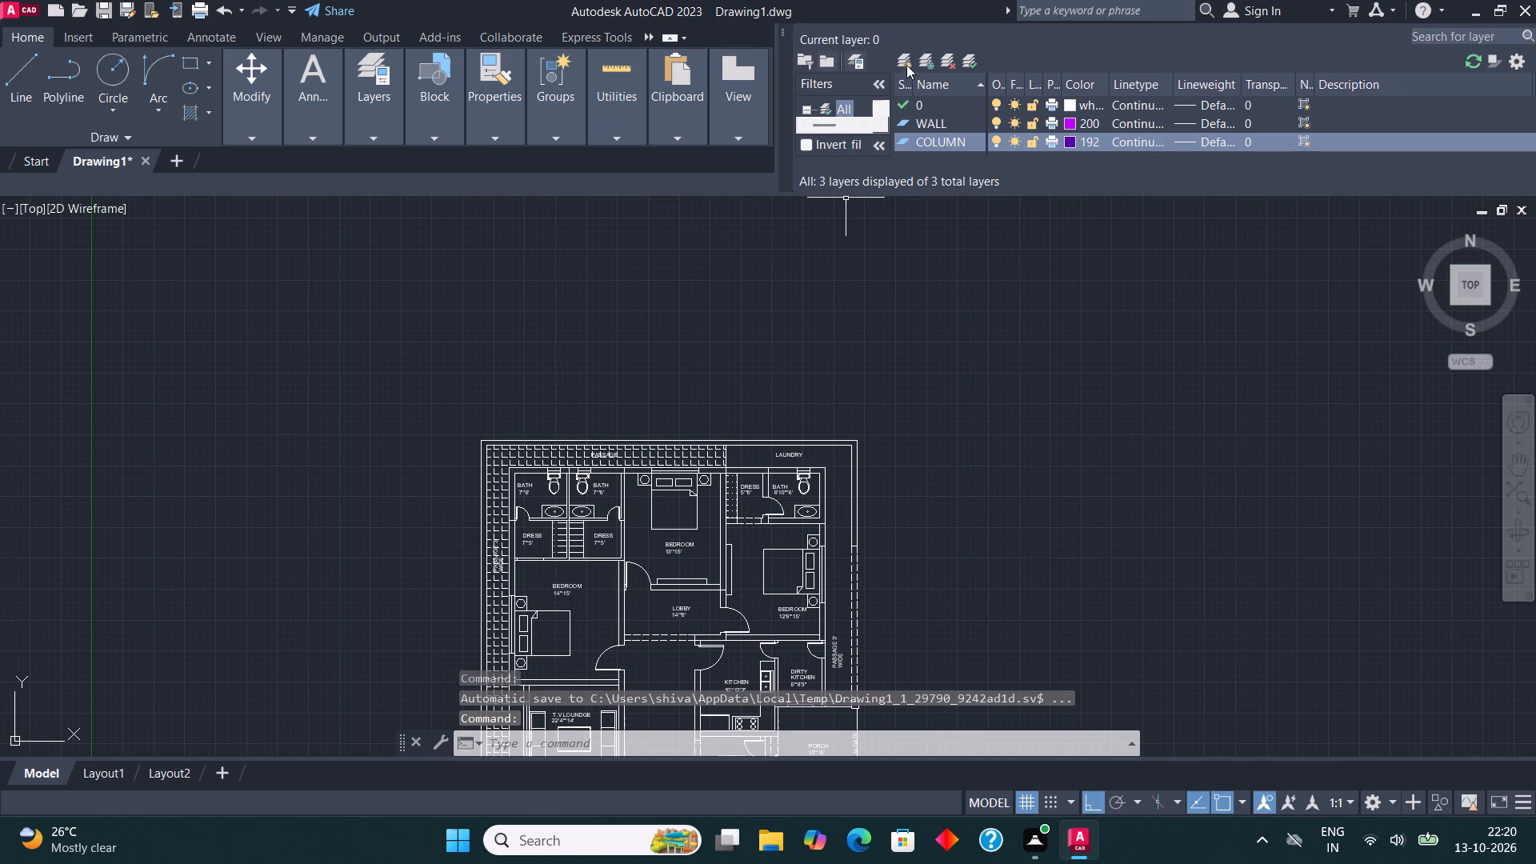
Create a new layer named FUR and set its color to index color 210.
click(904, 63)
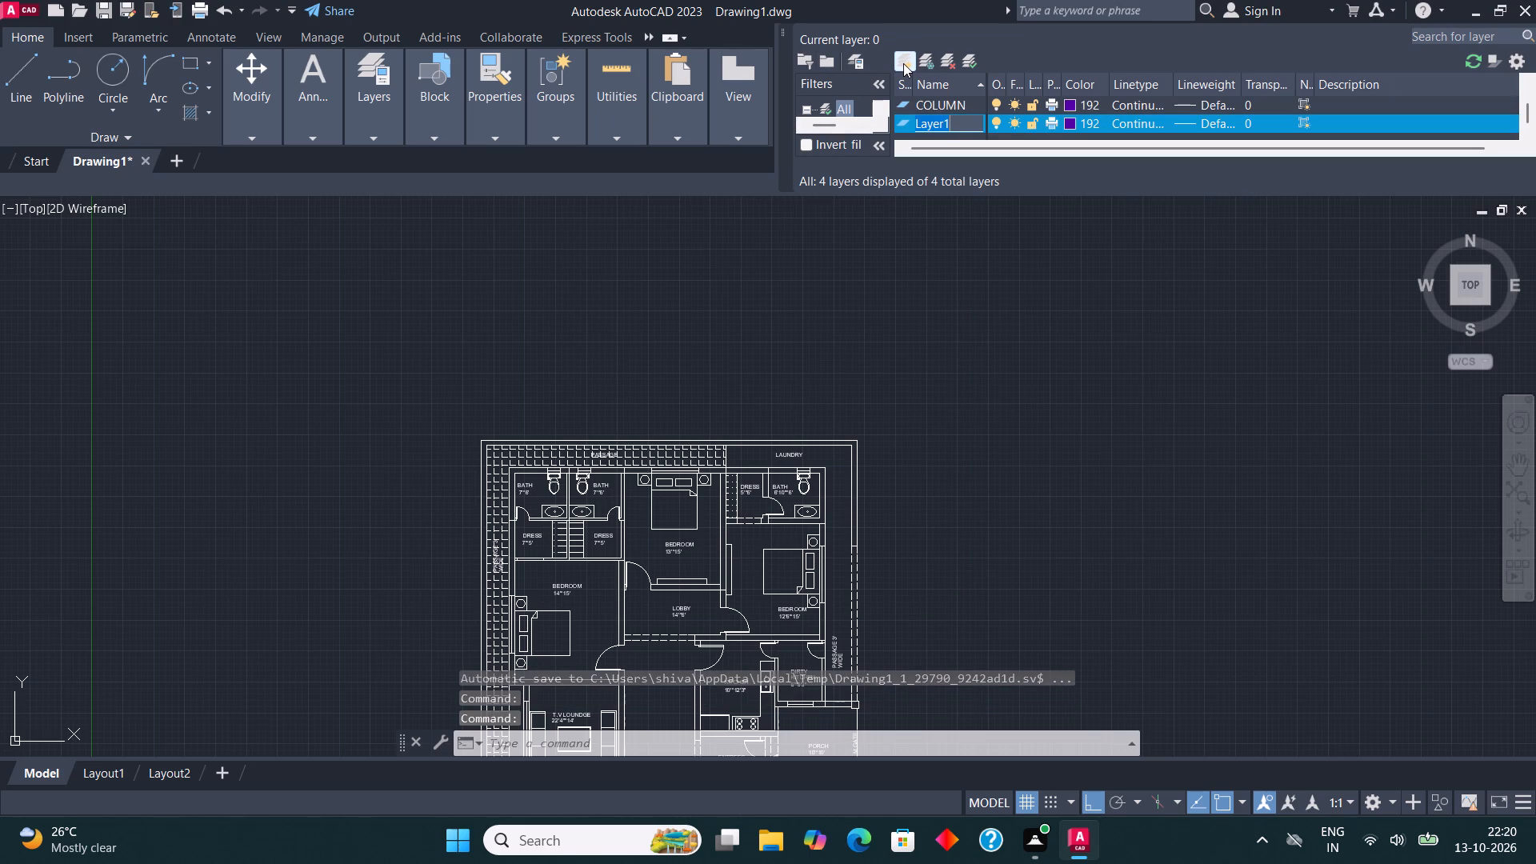
text(FUR)
click(1073, 122)
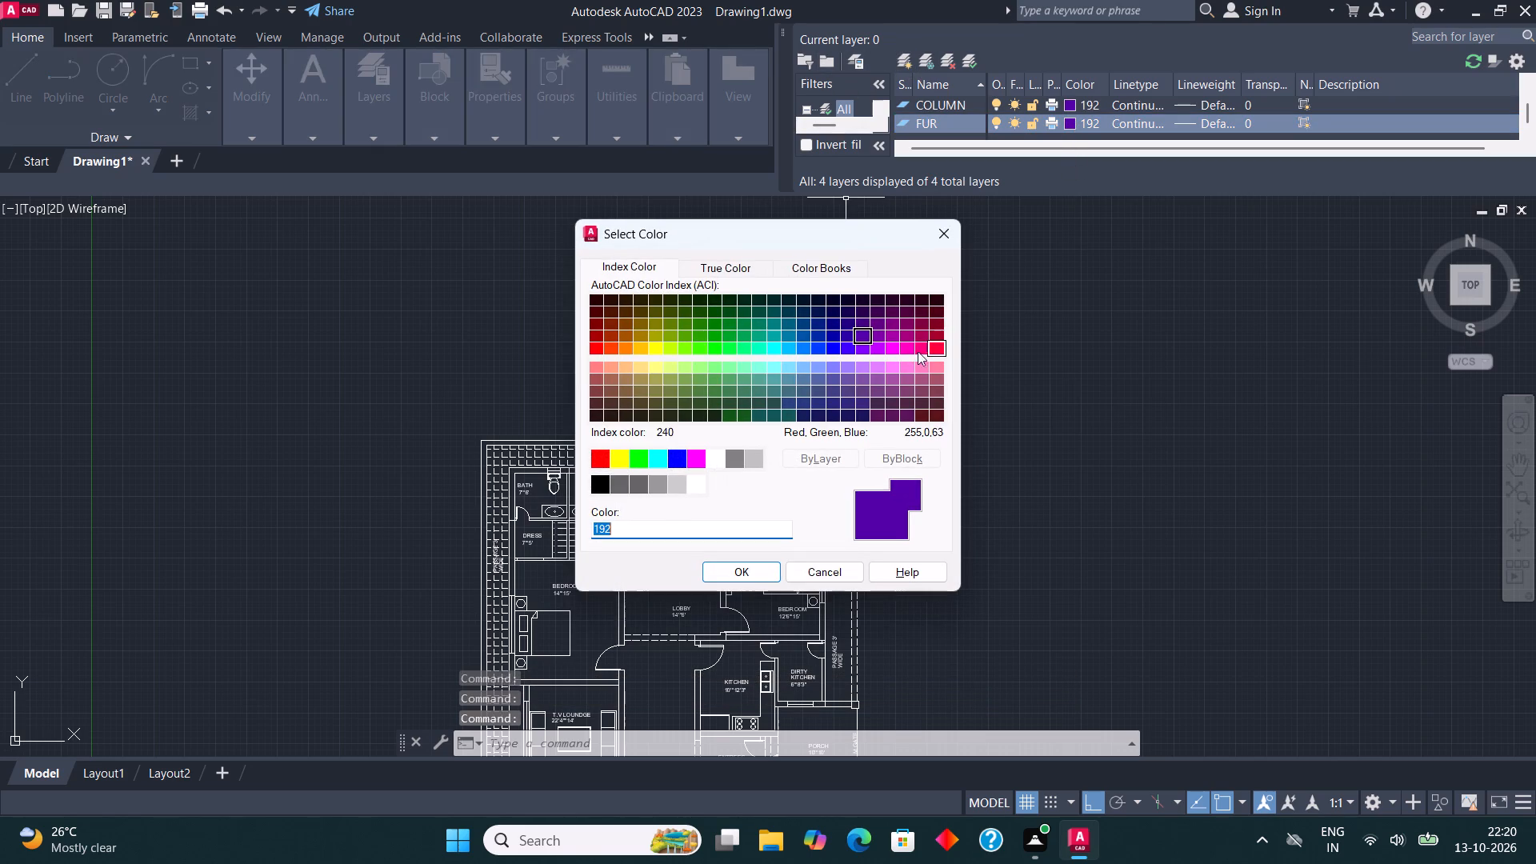
click(901, 351)
click(744, 575)
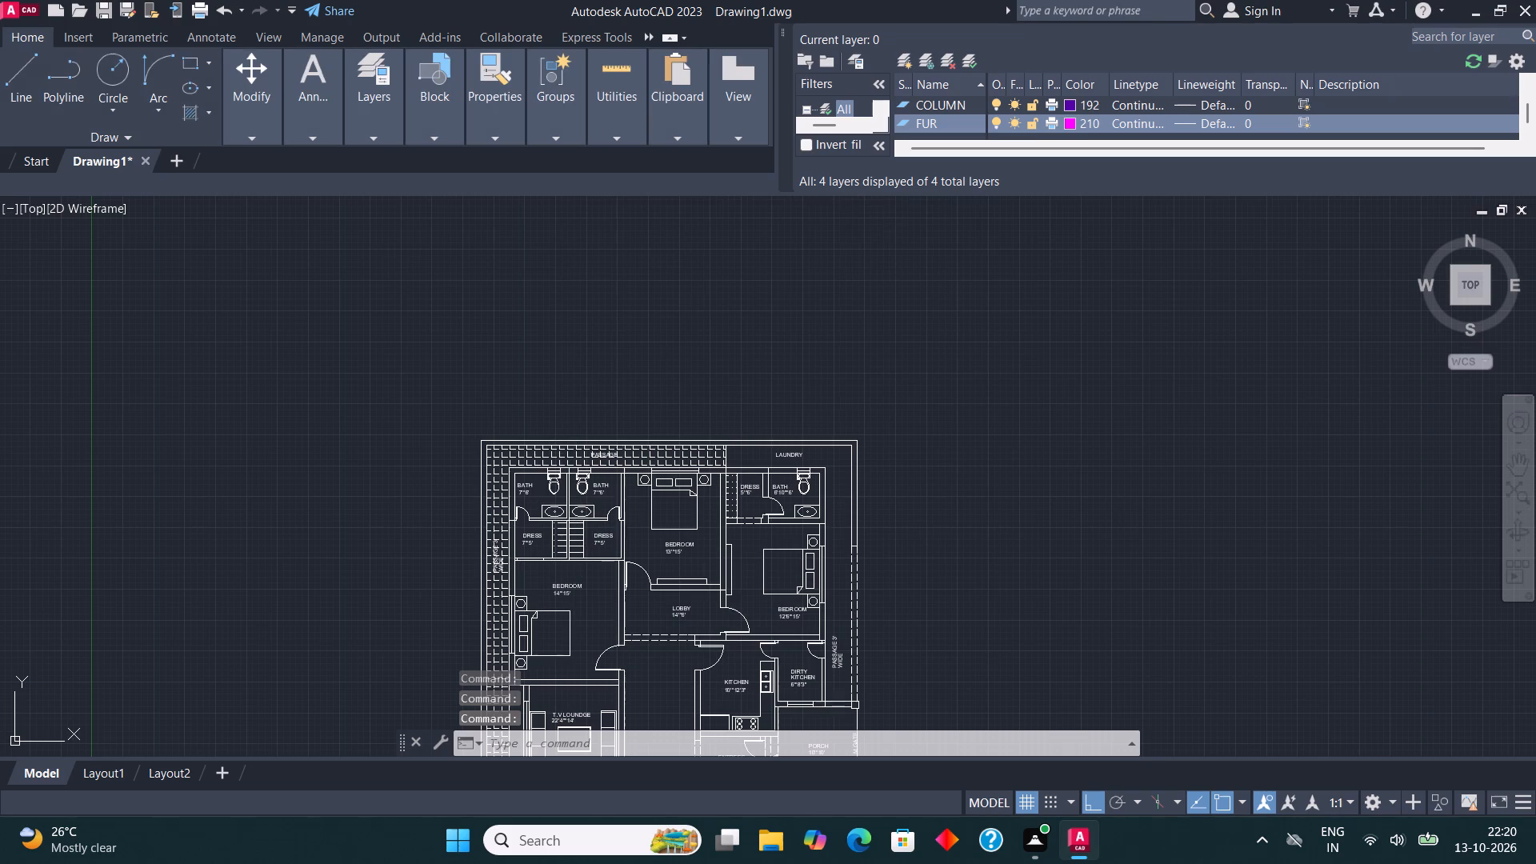
Create a new layer named DOOR with index color 52, and add one more new layer with its default name.
click(906, 62)
text(DOOR)
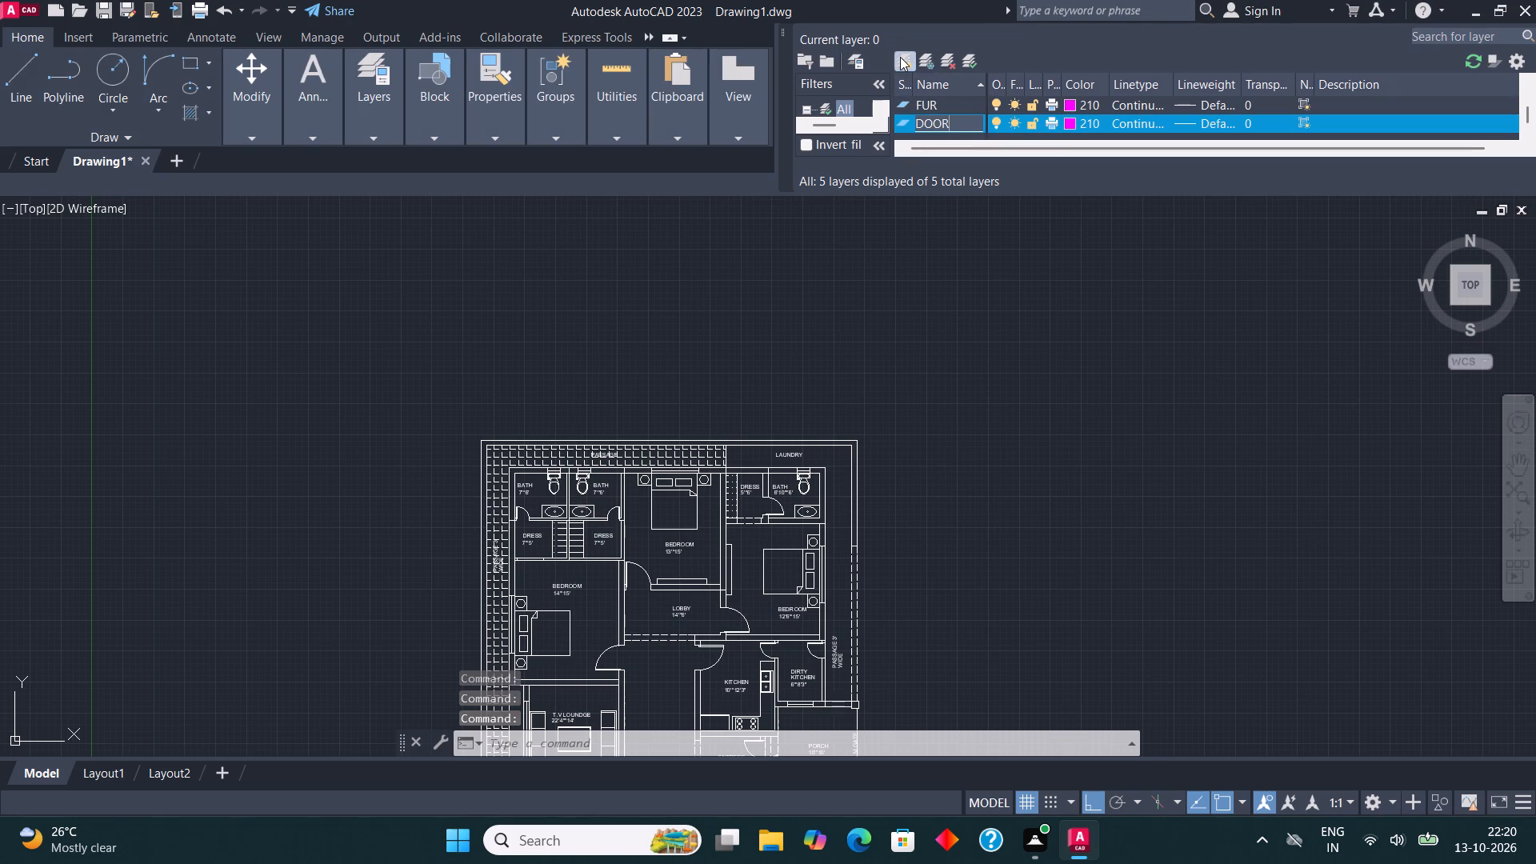
click(900, 57)
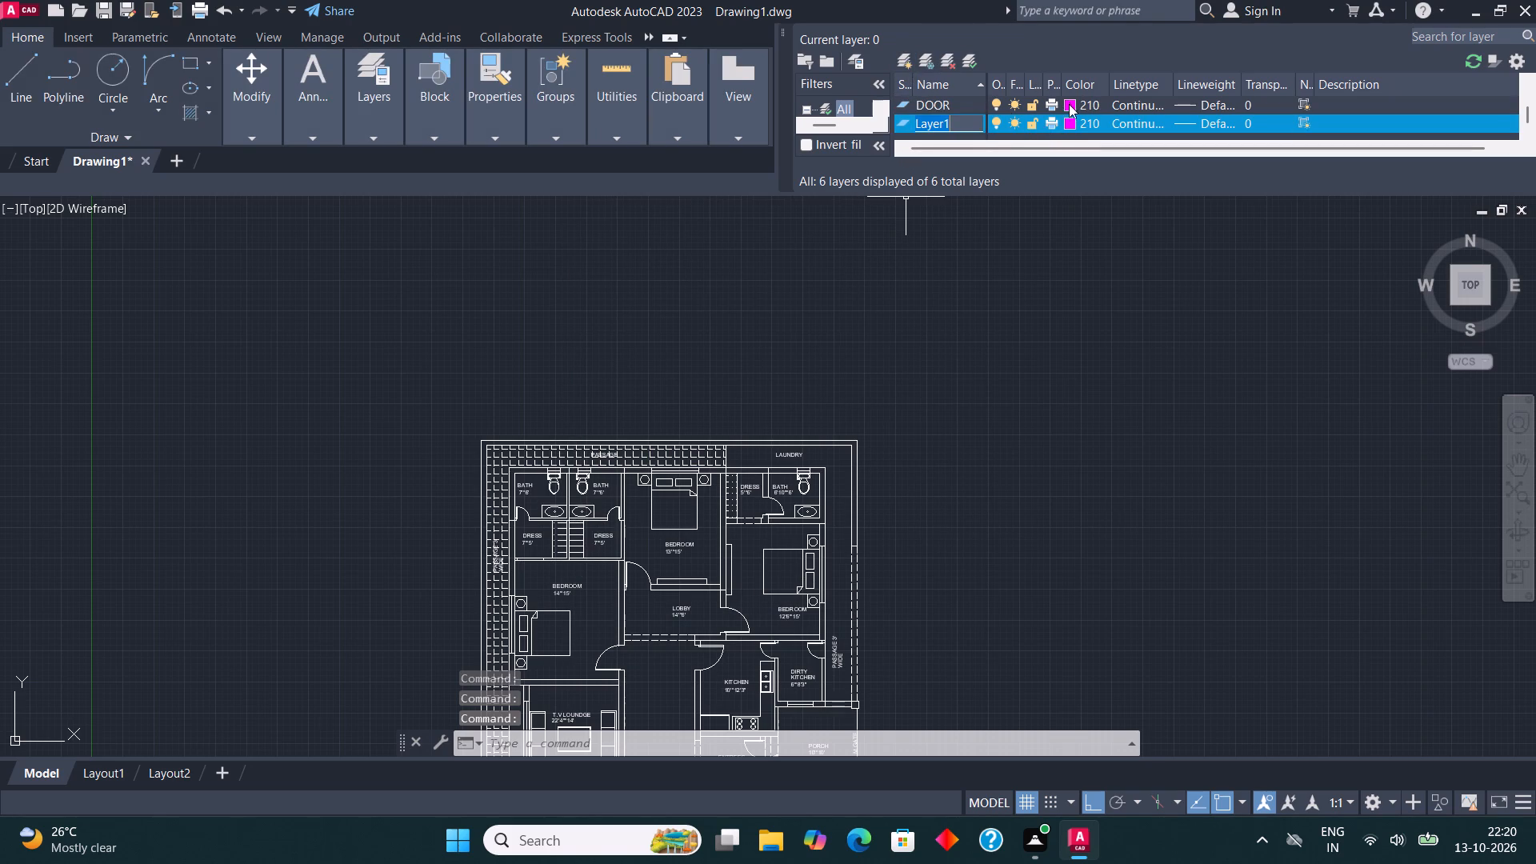
click(1071, 105)
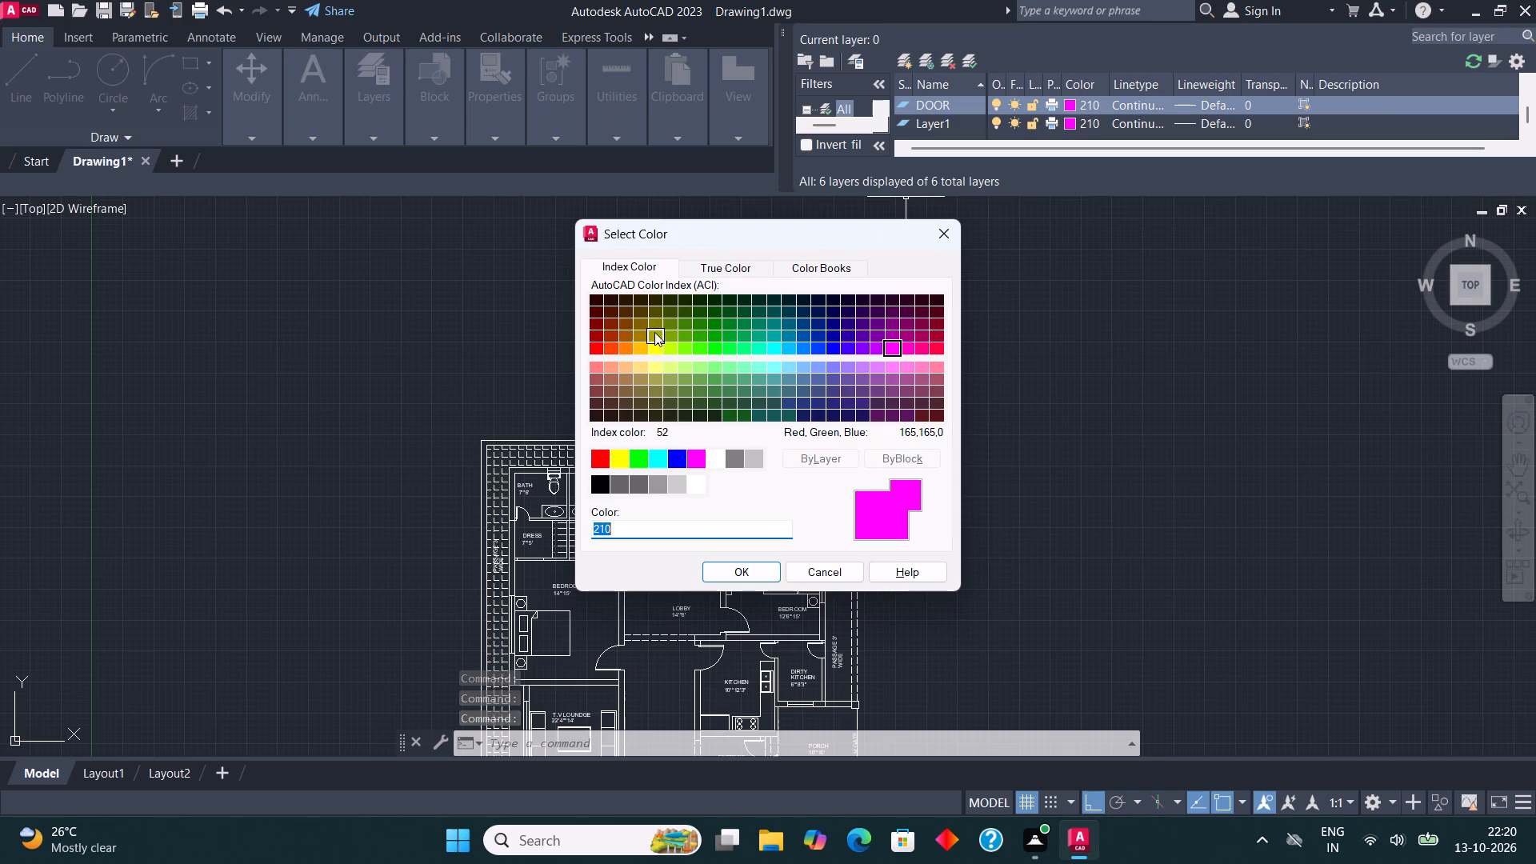
click(654, 332)
click(737, 572)
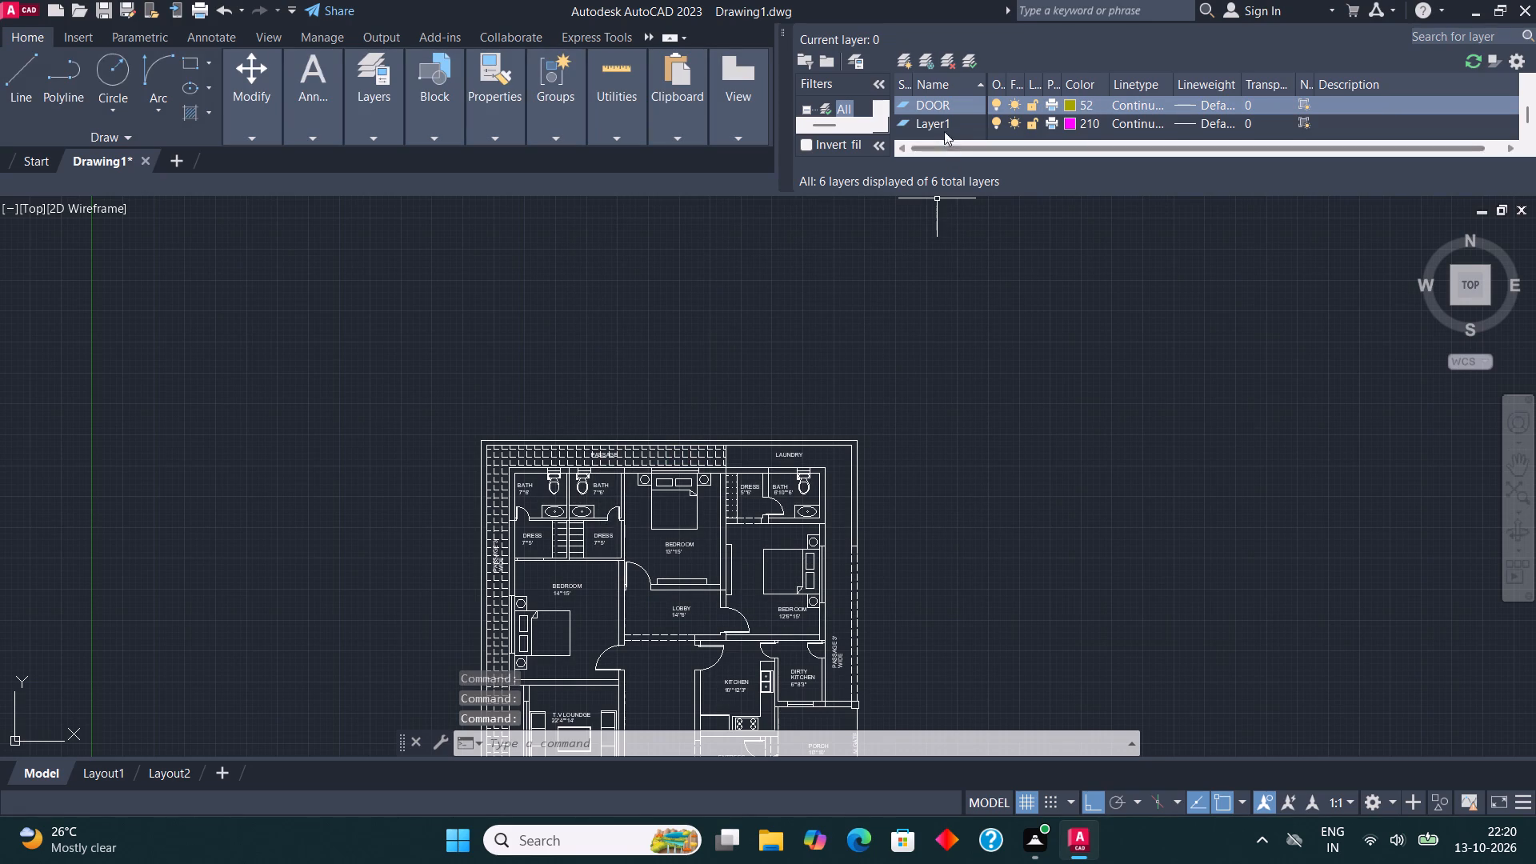
Rename the extra layer Layer1 as WIND and set its color to index color 70.
click(946, 117)
key(w)
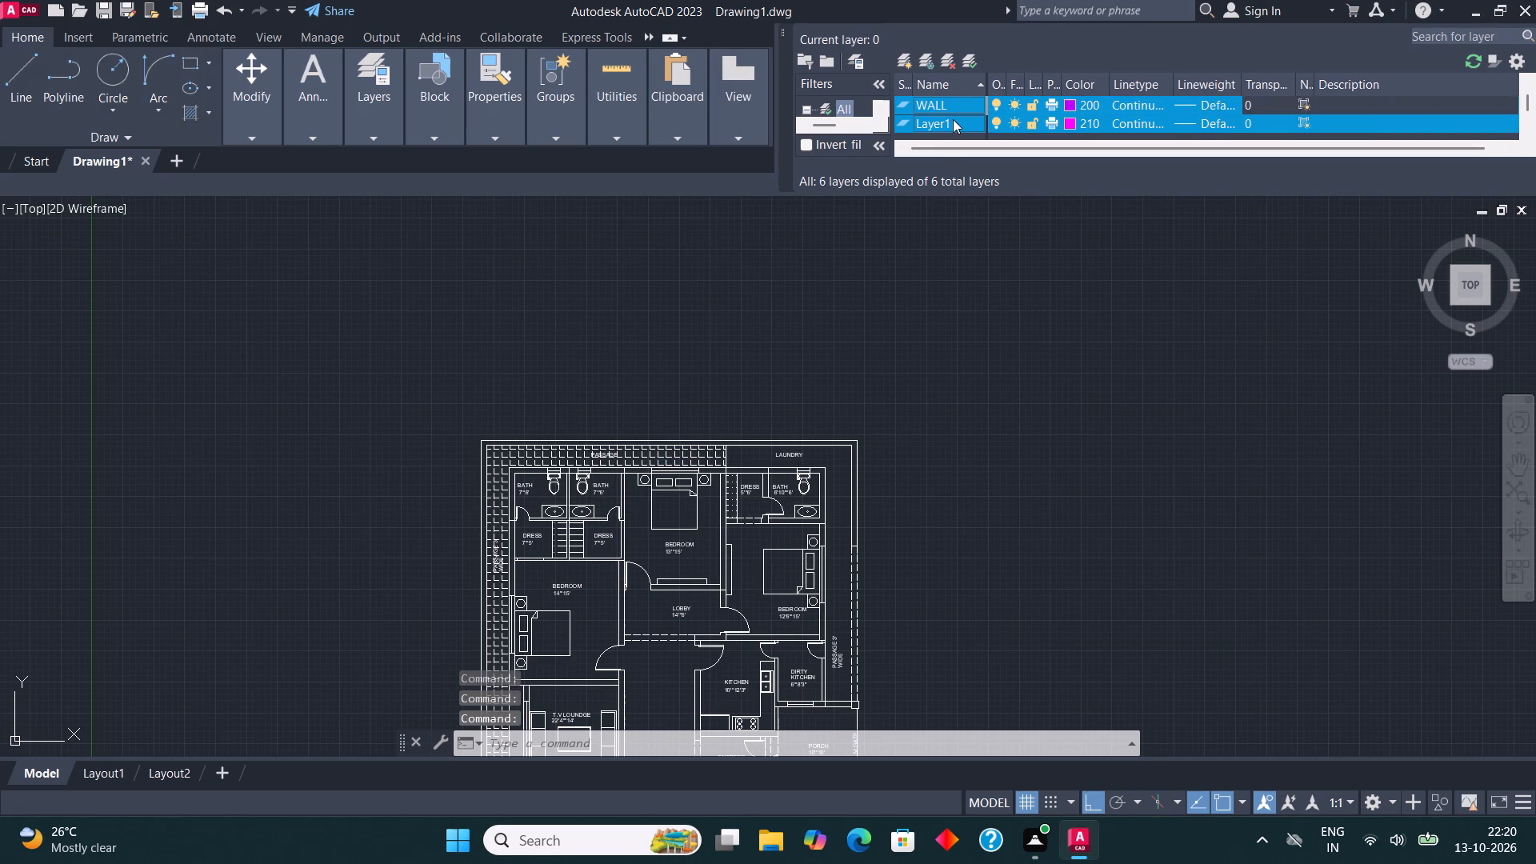
scroll(957, 121, down, 3)
click(956, 121)
right_click(956, 121)
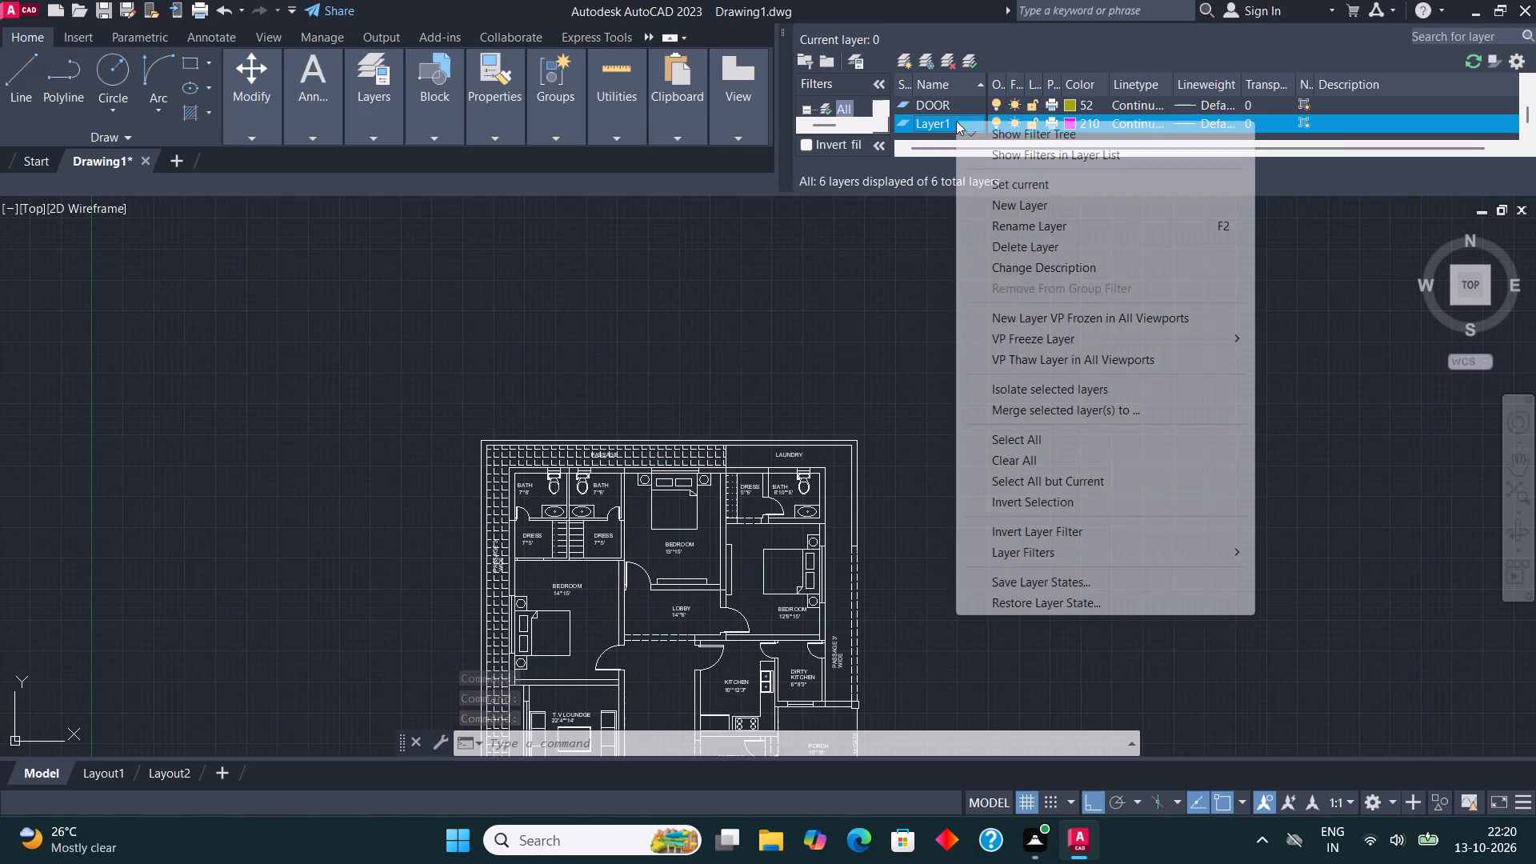
click(1026, 228)
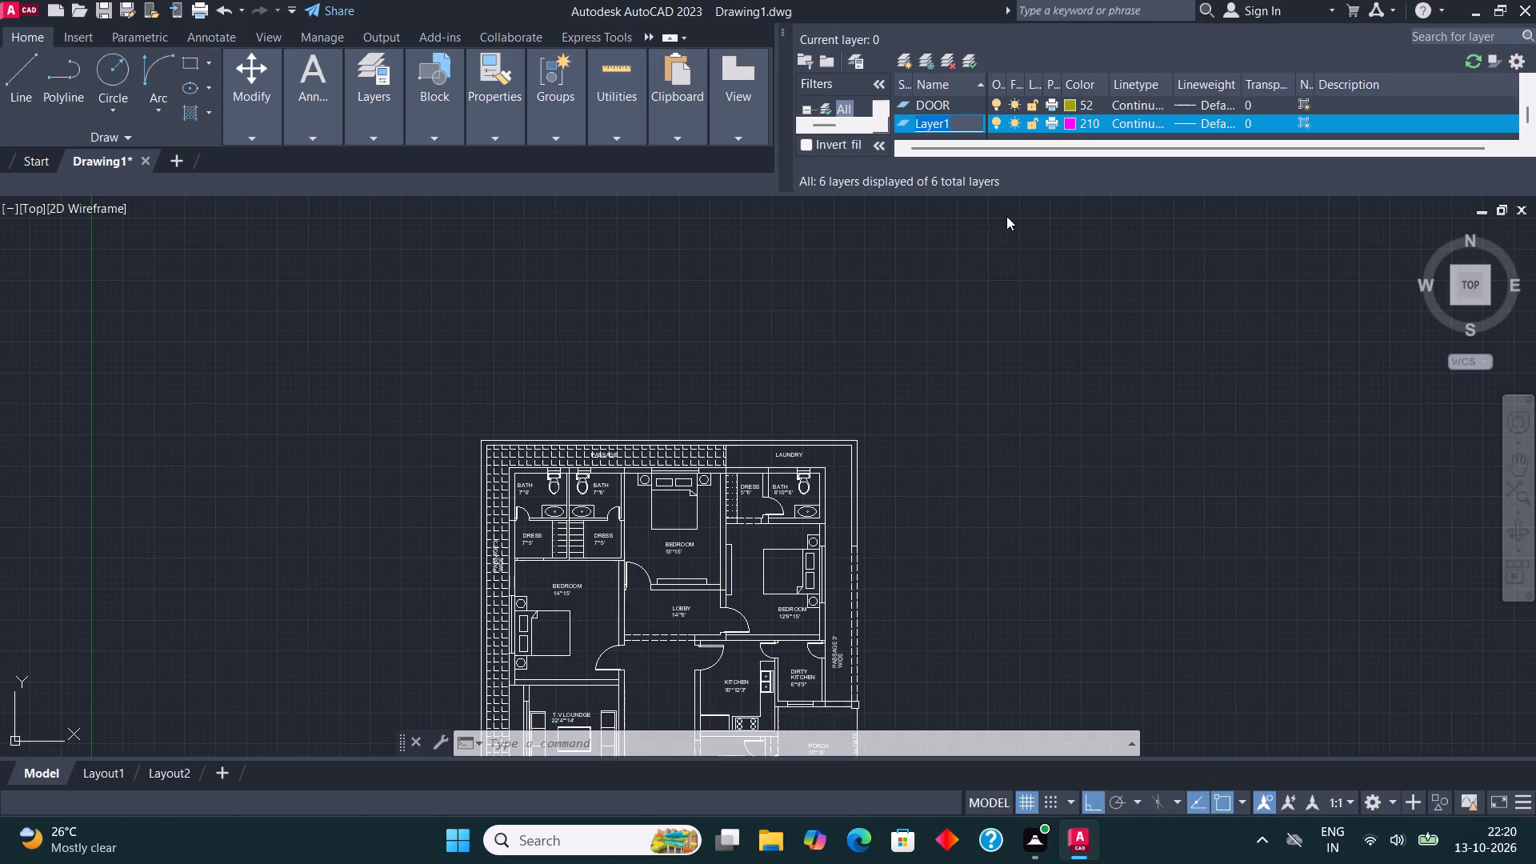
text(WIND)
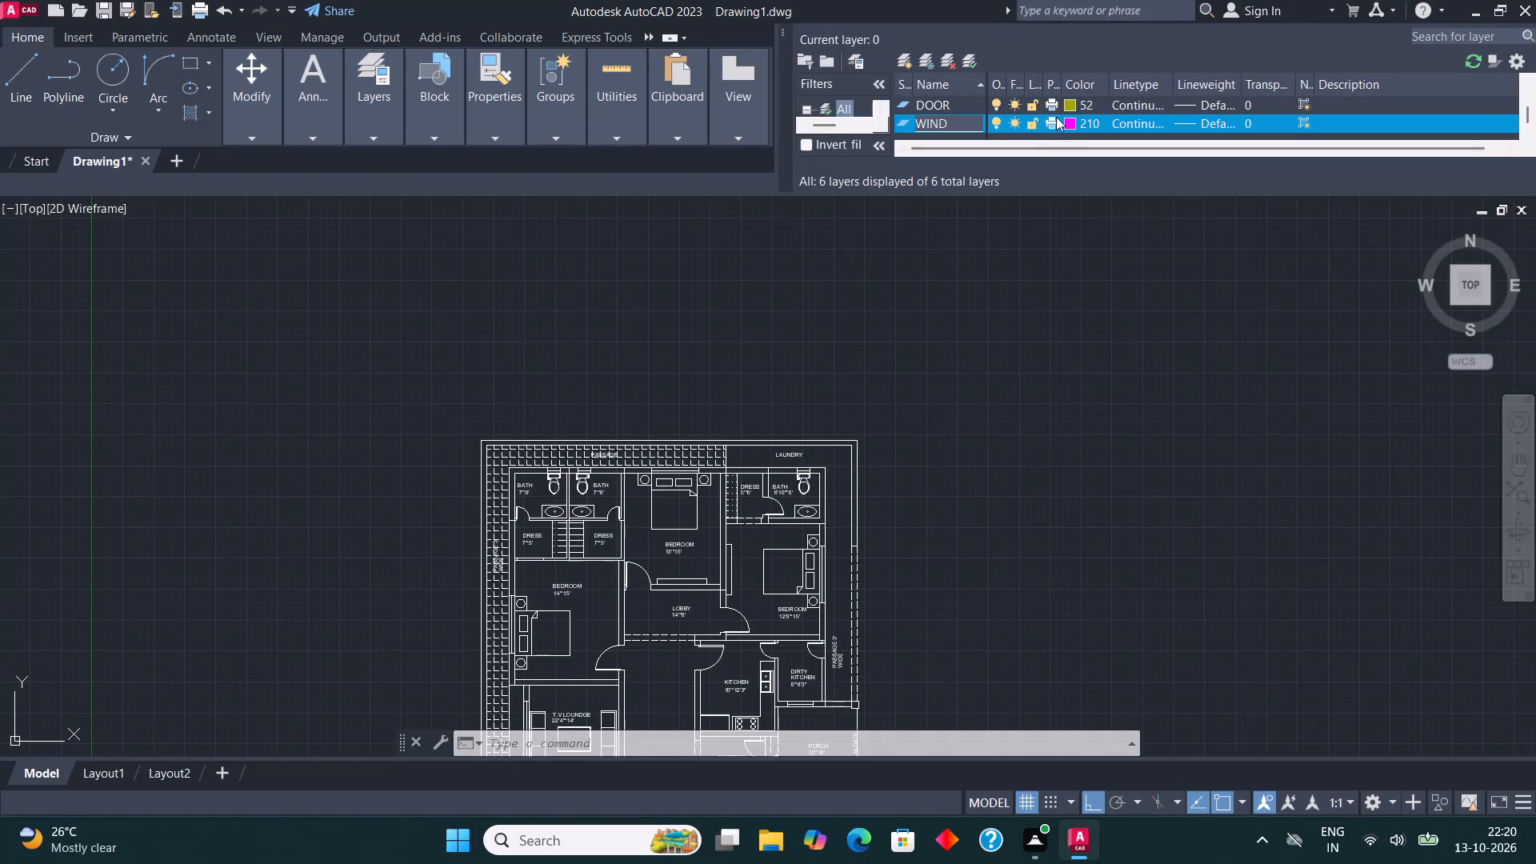
click(1073, 121)
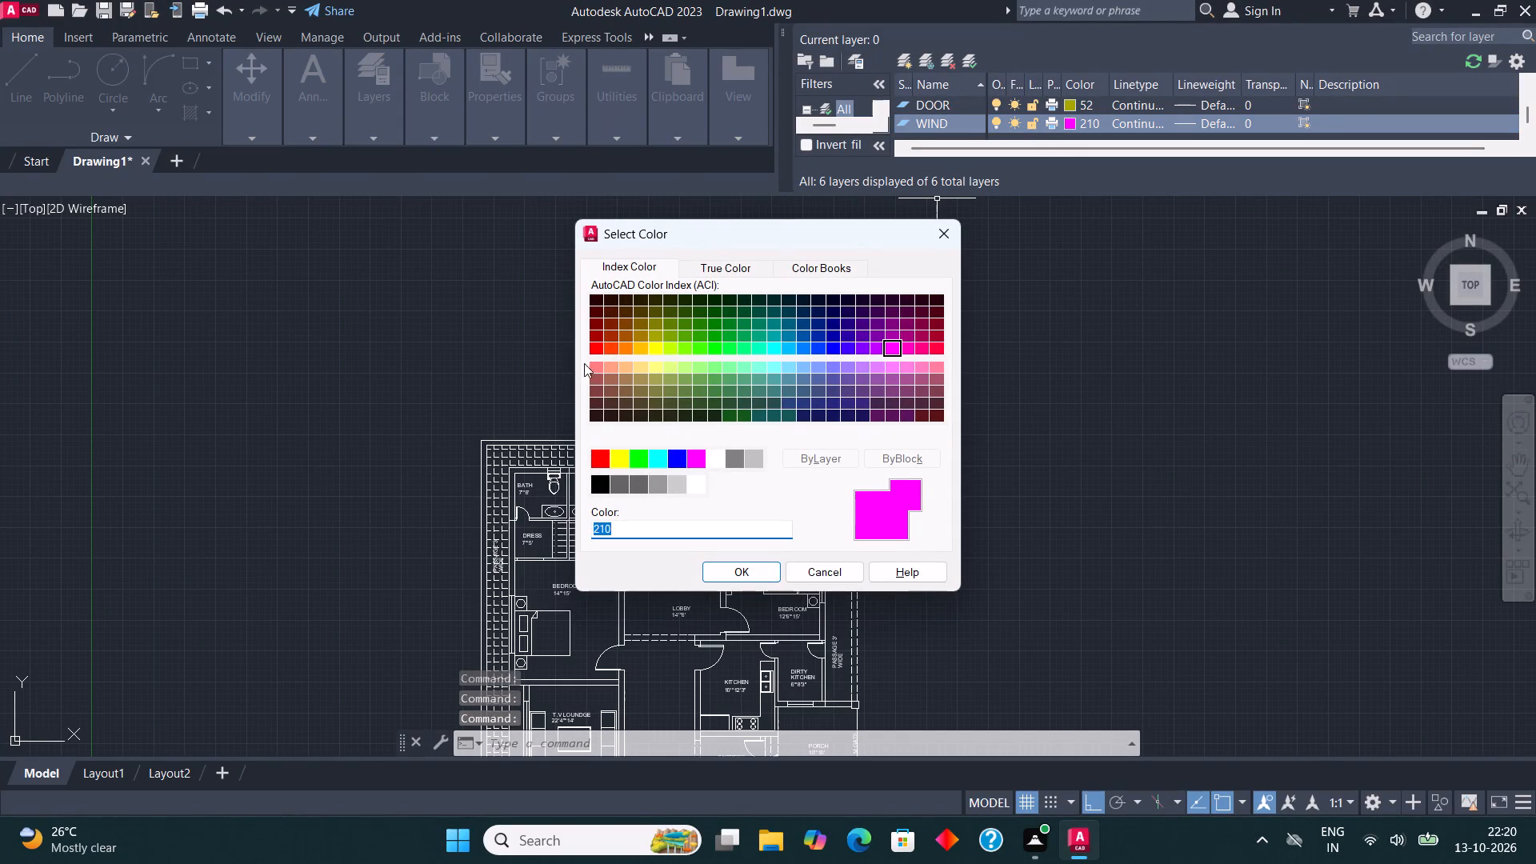
click(672, 355)
click(684, 349)
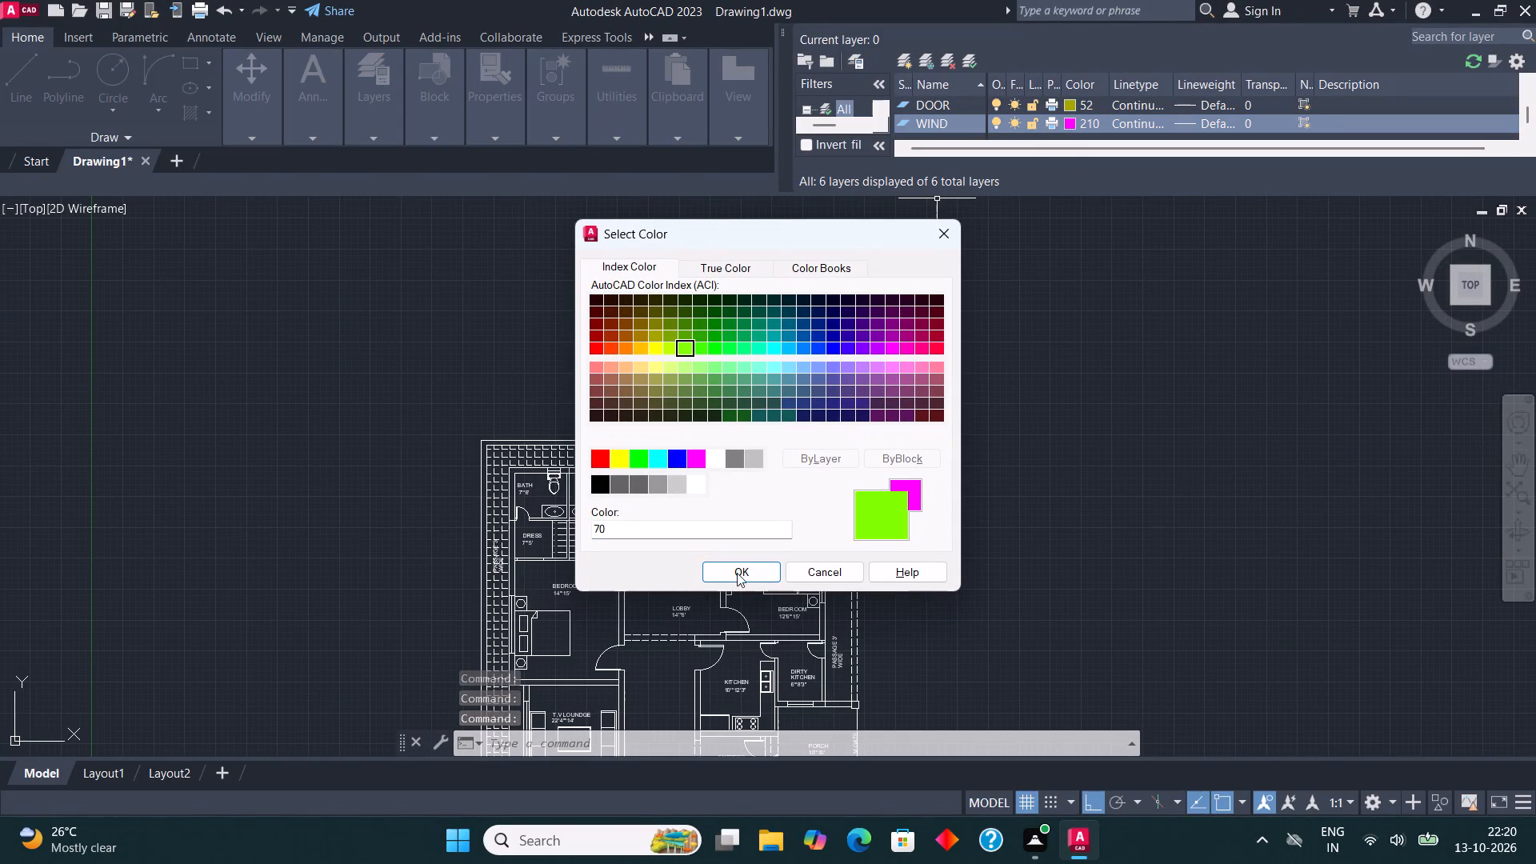
click(735, 574)
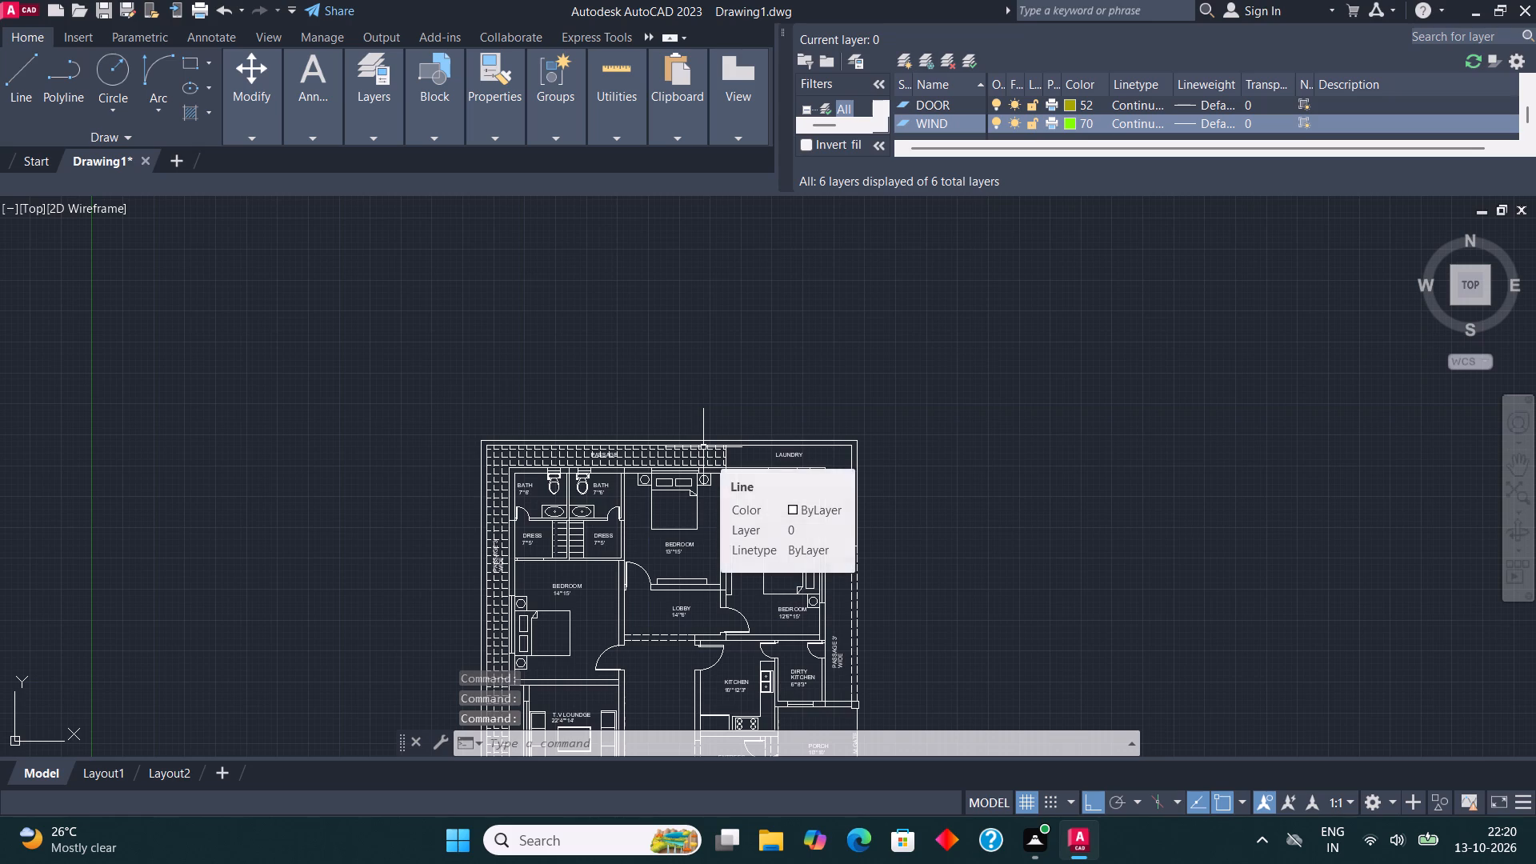
Create a new layer named HAT and set its color to index color 245.
click(904, 54)
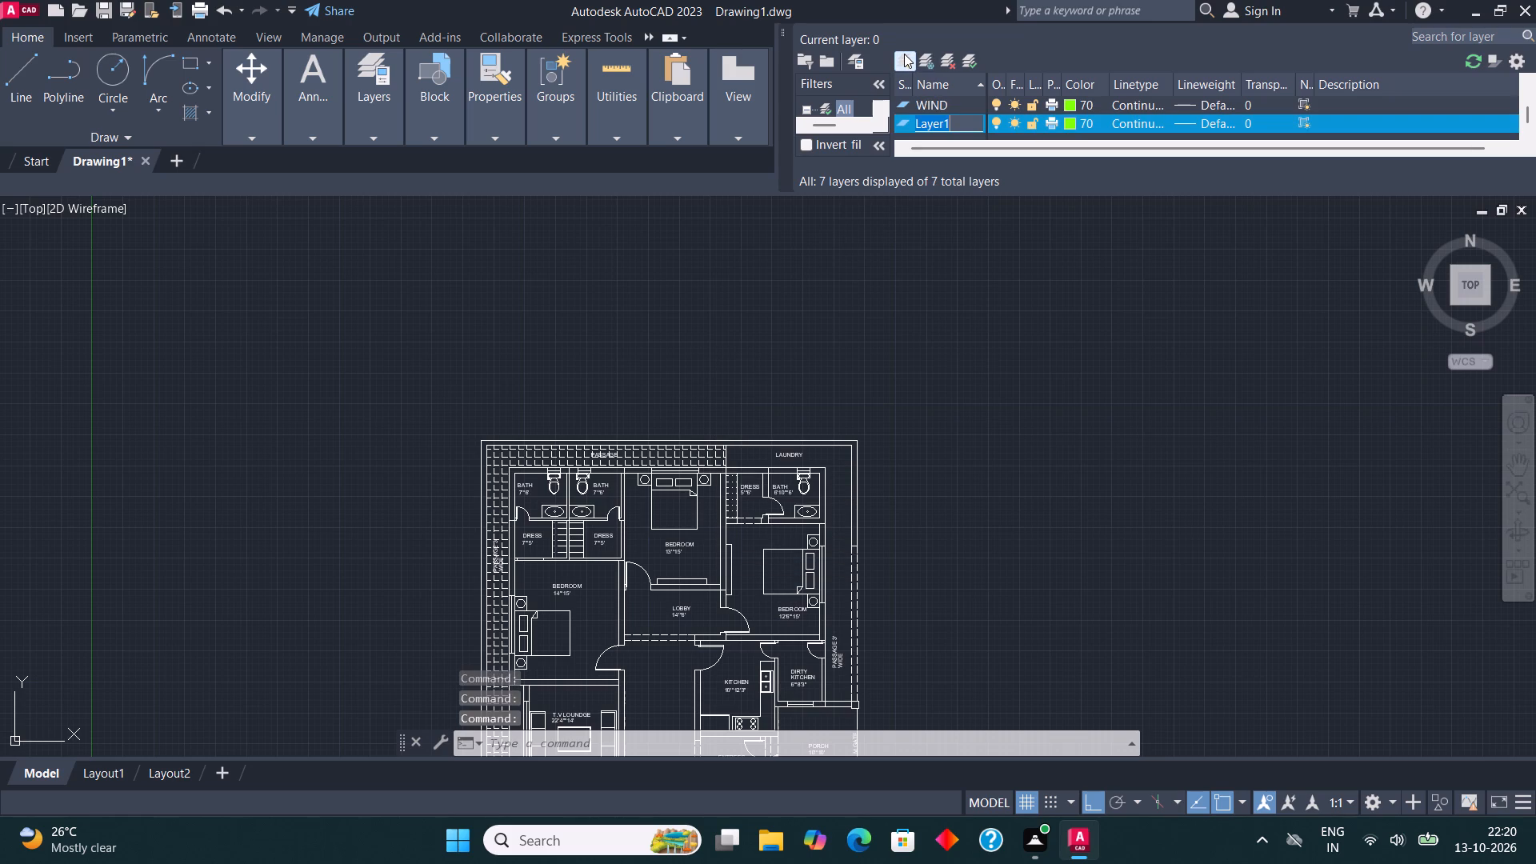
text(HAT)
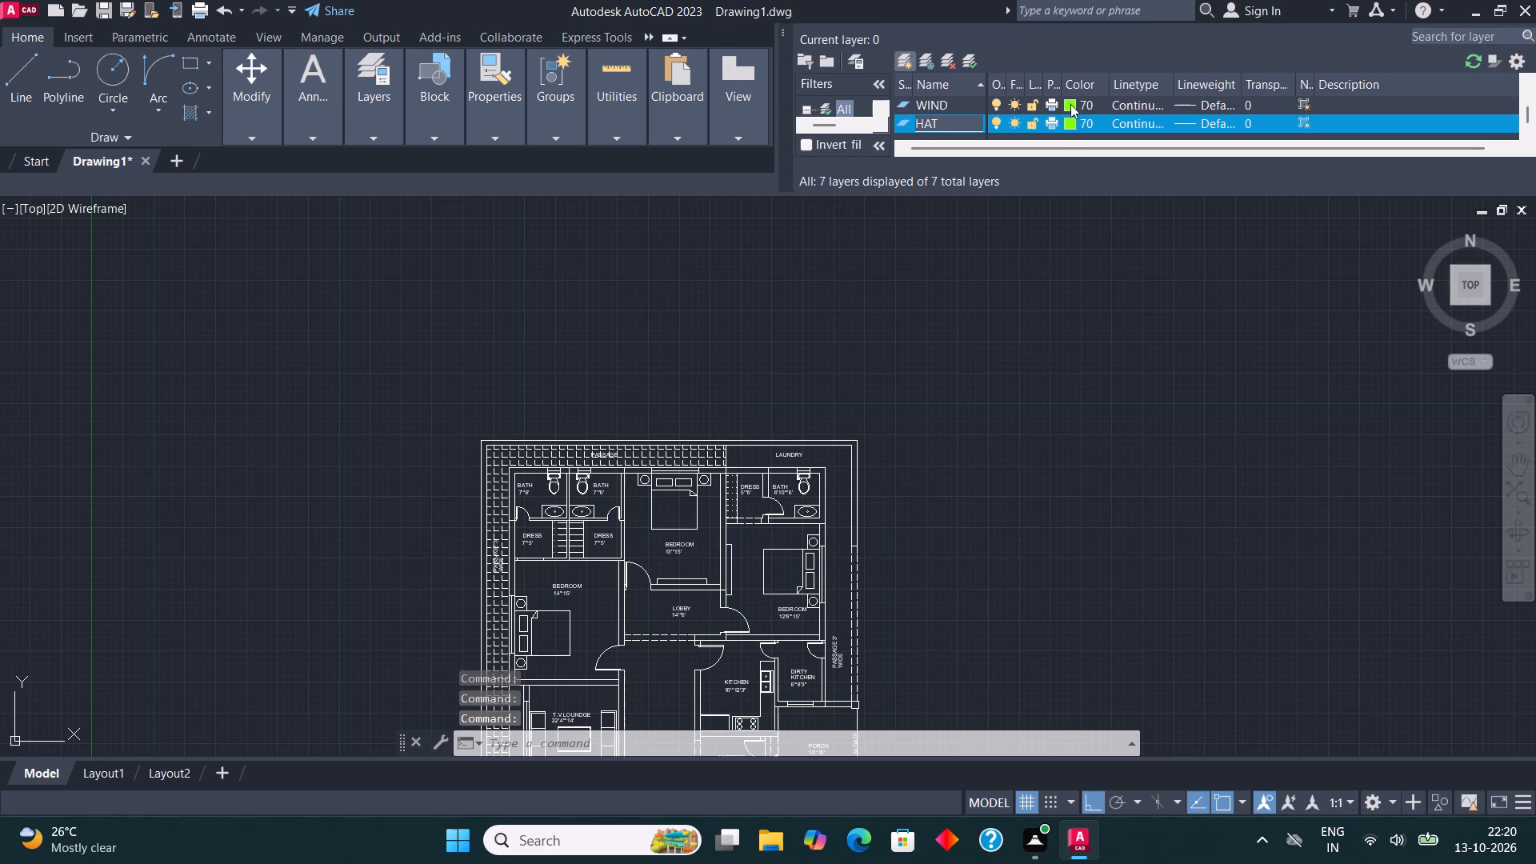
click(1066, 126)
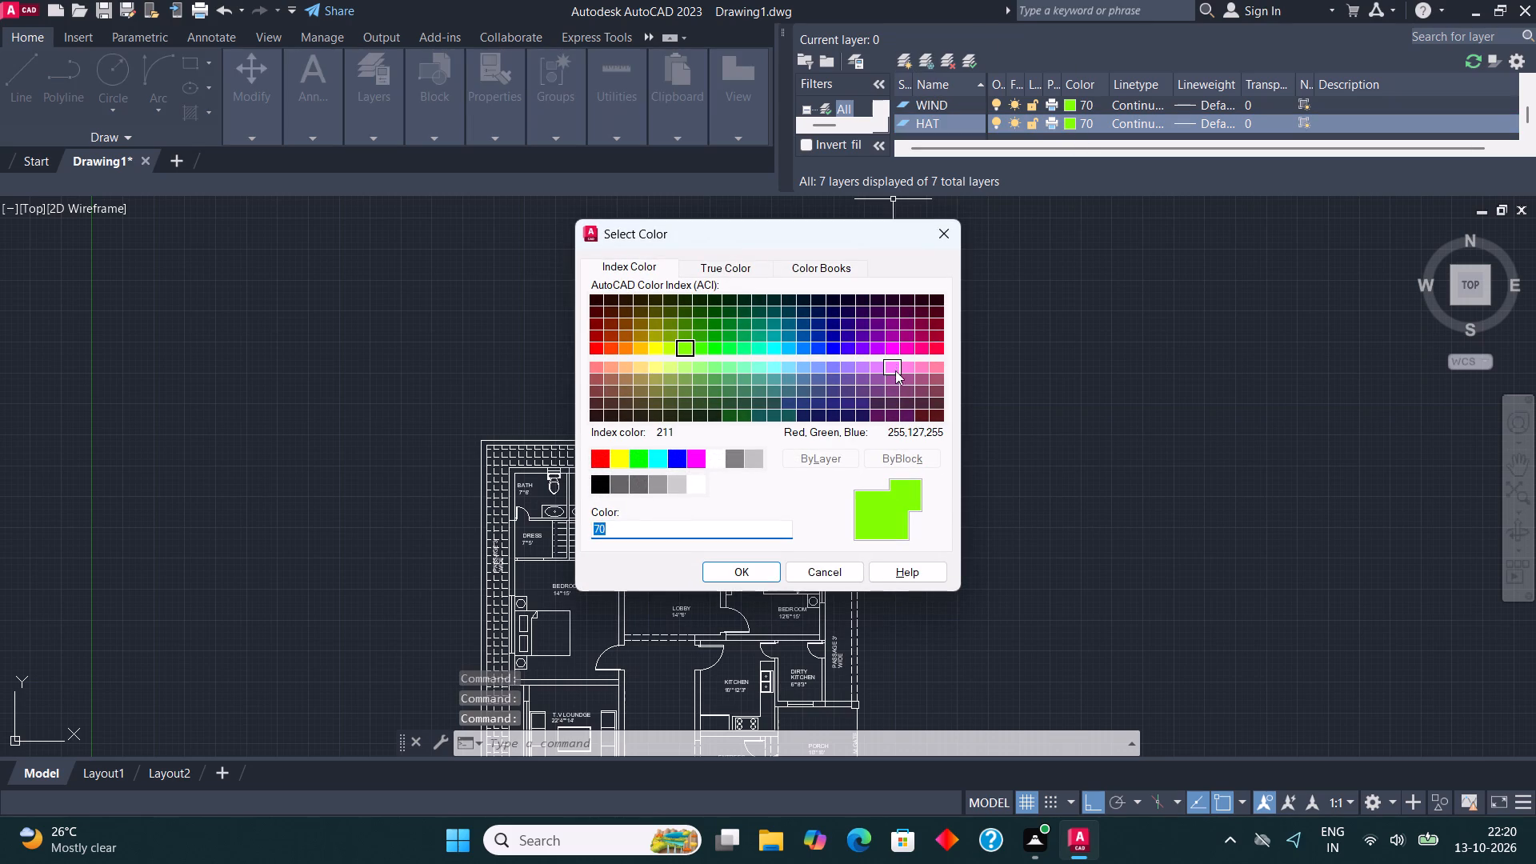
click(938, 392)
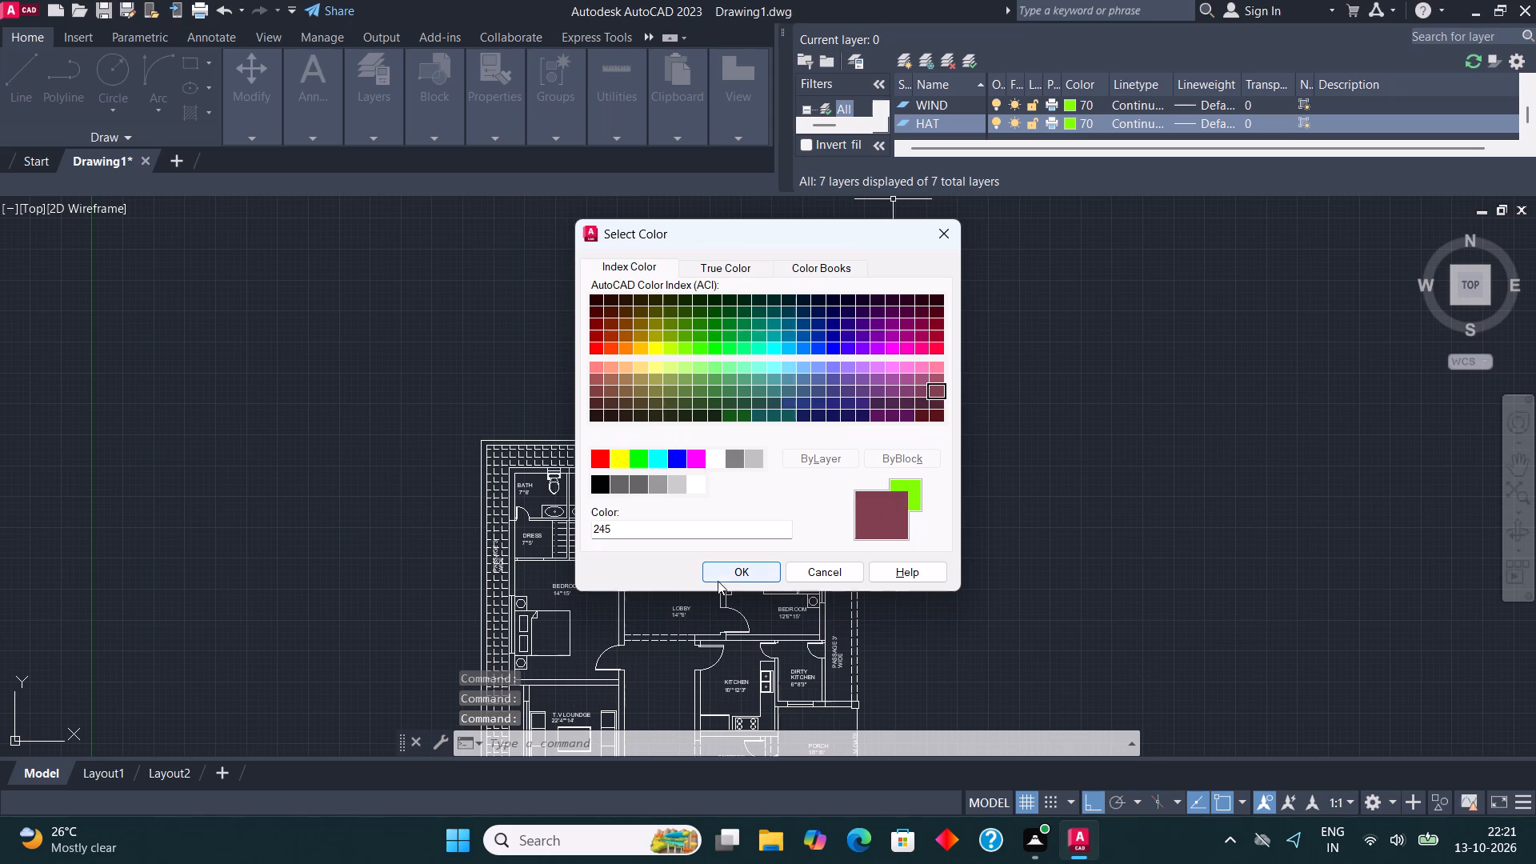
click(725, 572)
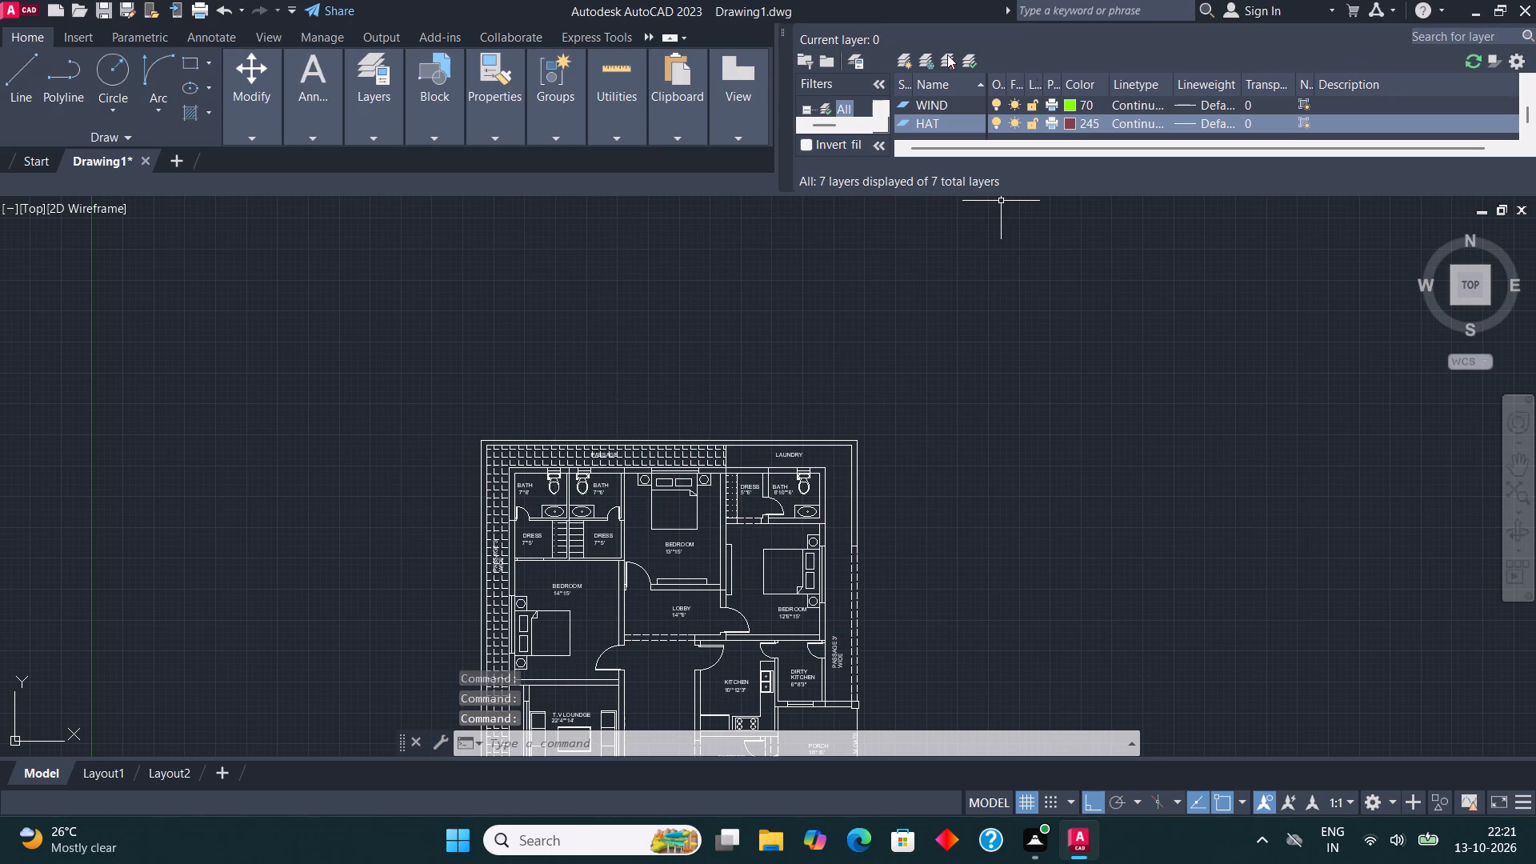
click(788, 30)
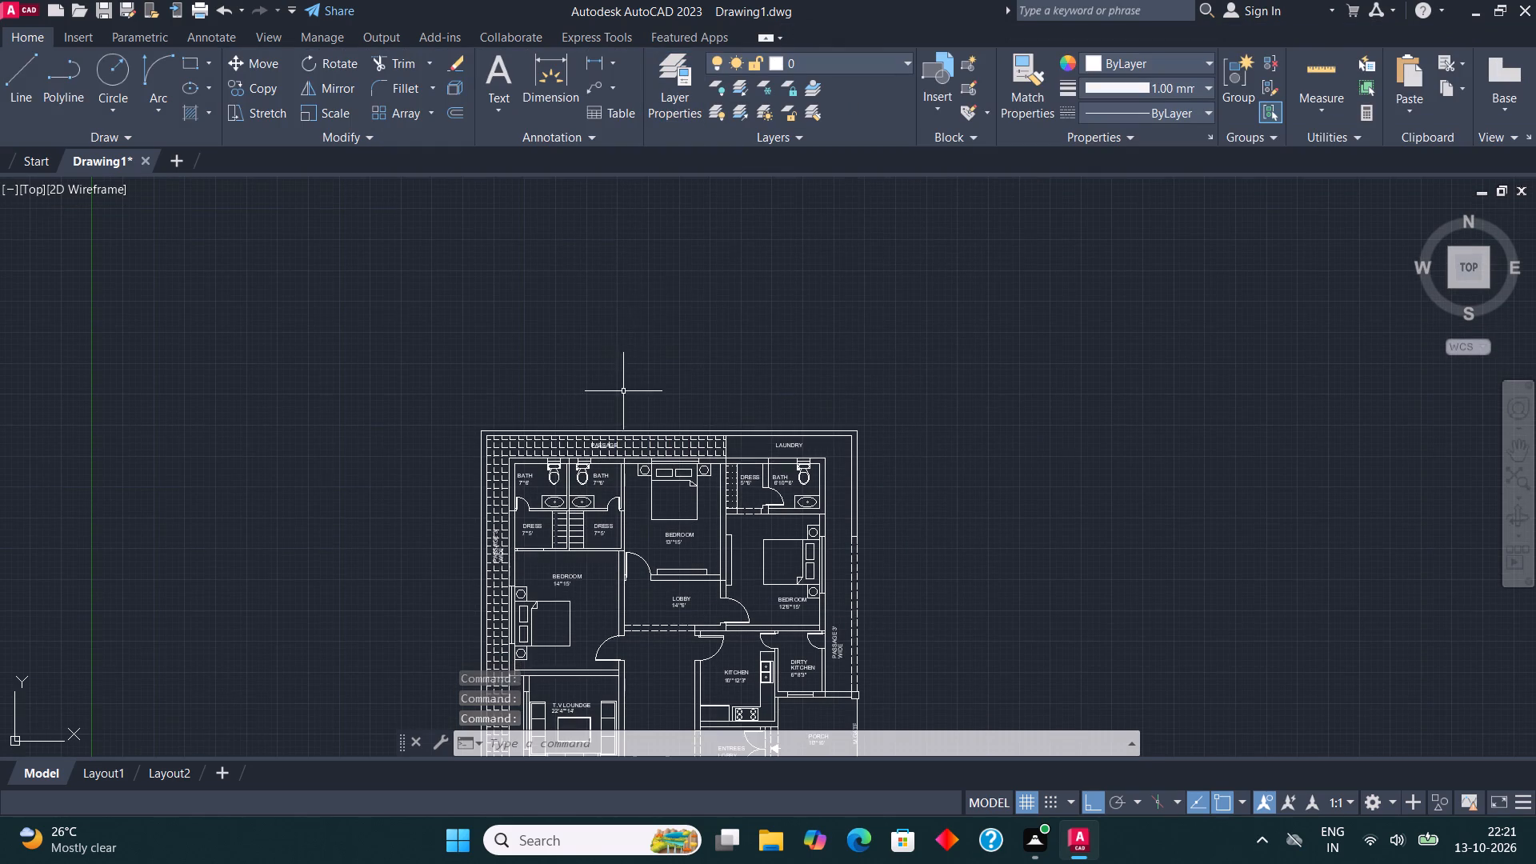
Create a new layer named TEXT and set its color to index color 145.
scroll(623, 391, down, 1)
scroll(627, 466, up, 3)
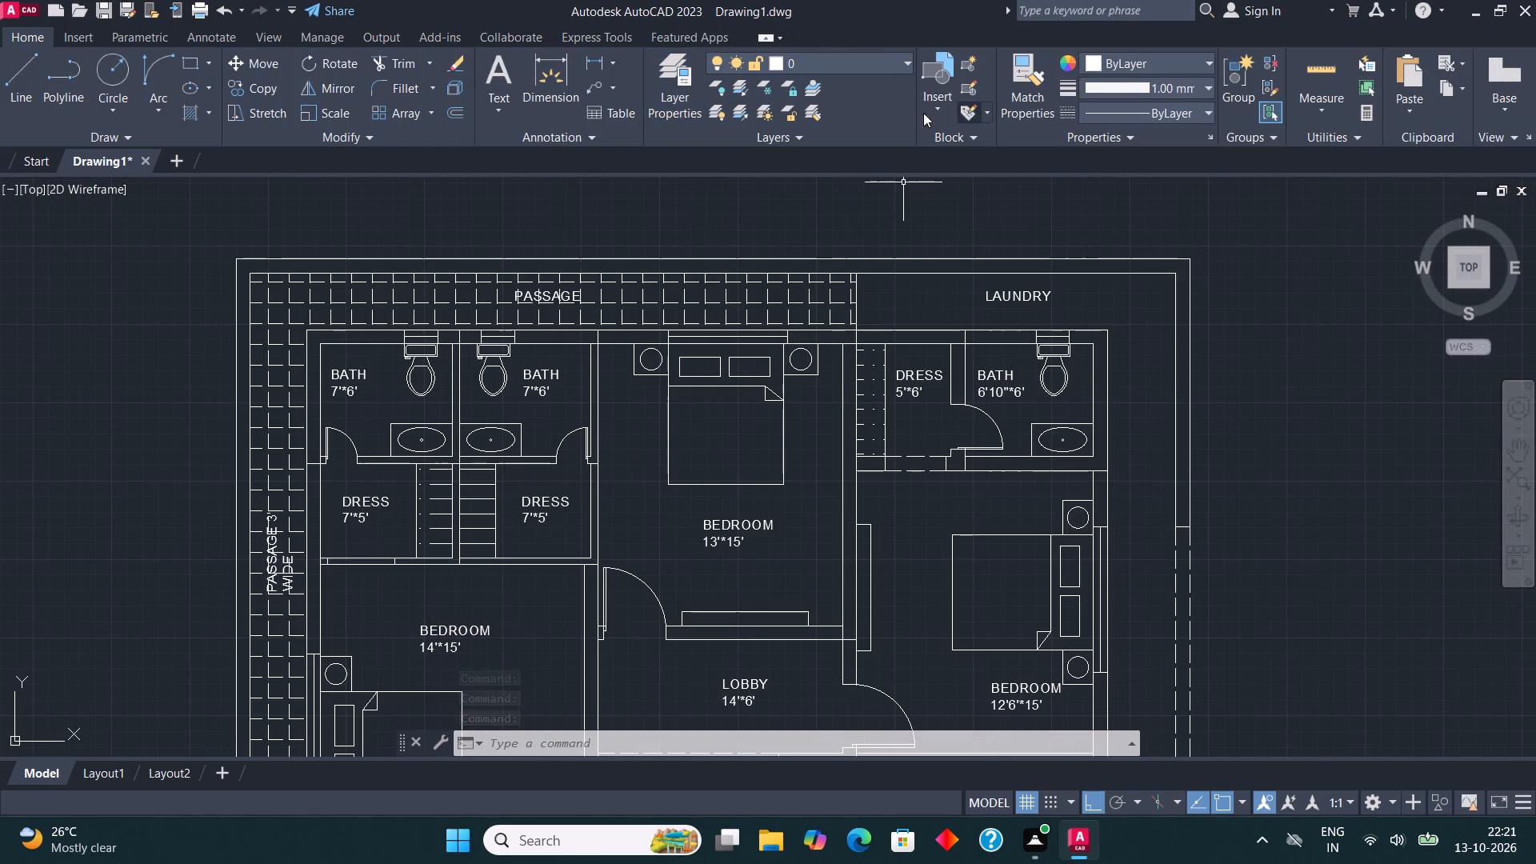
click(661, 74)
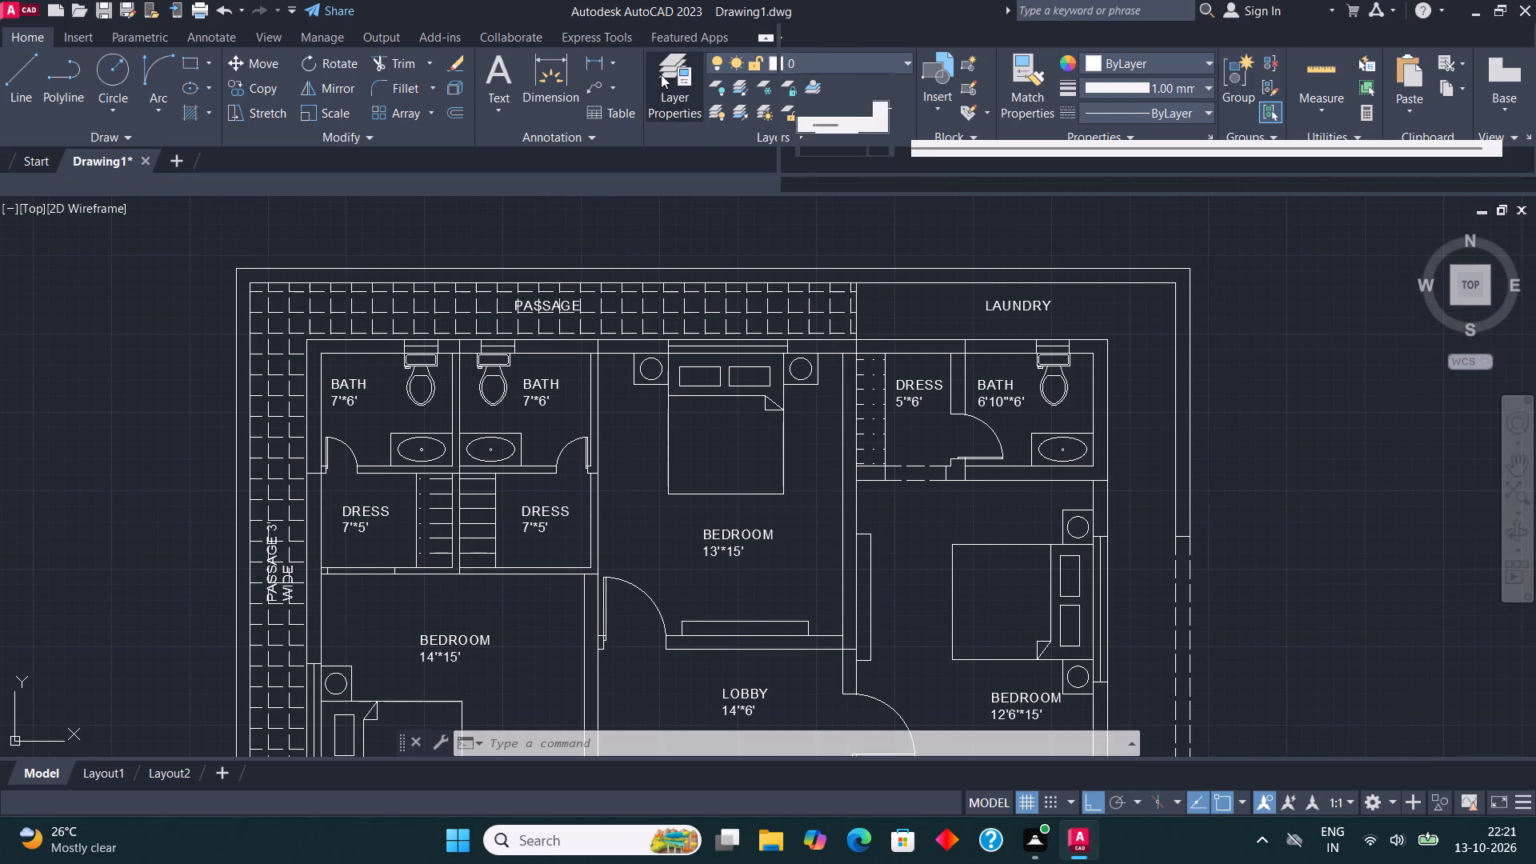
click(912, 57)
text(TEXT)
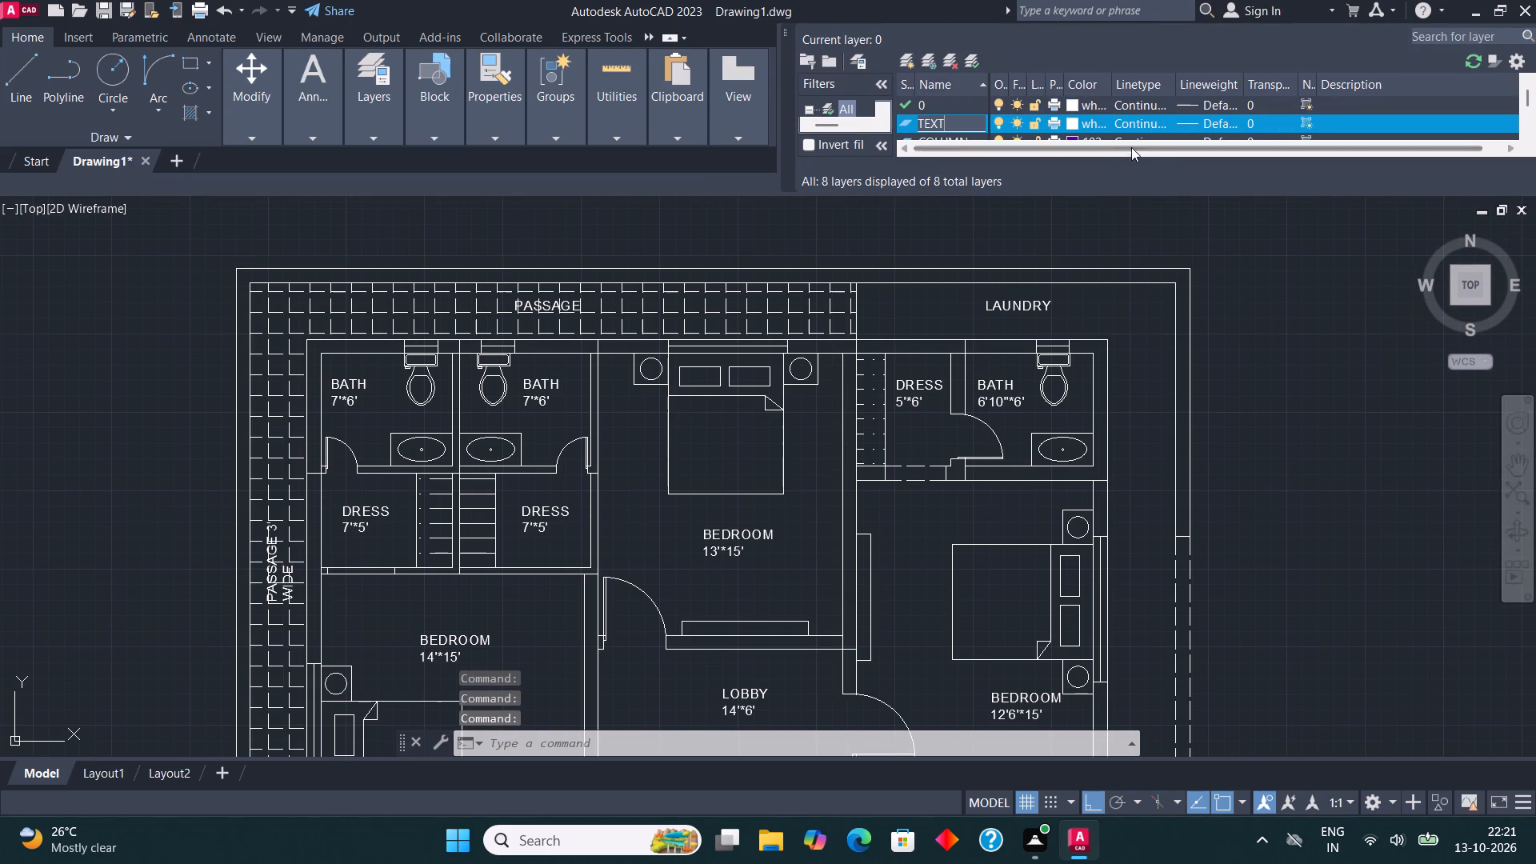
click(1070, 122)
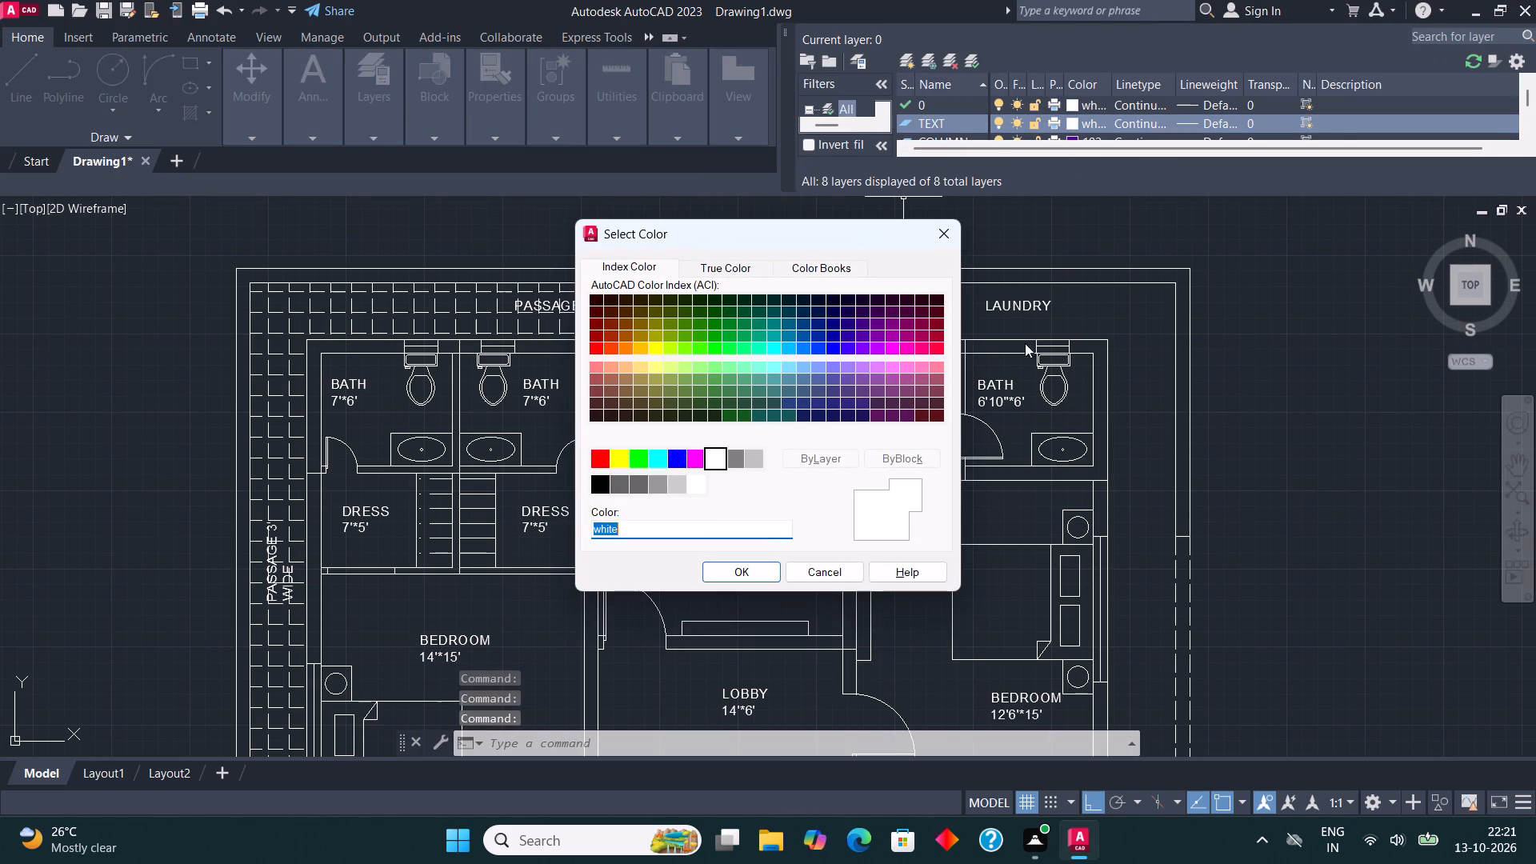
click(794, 391)
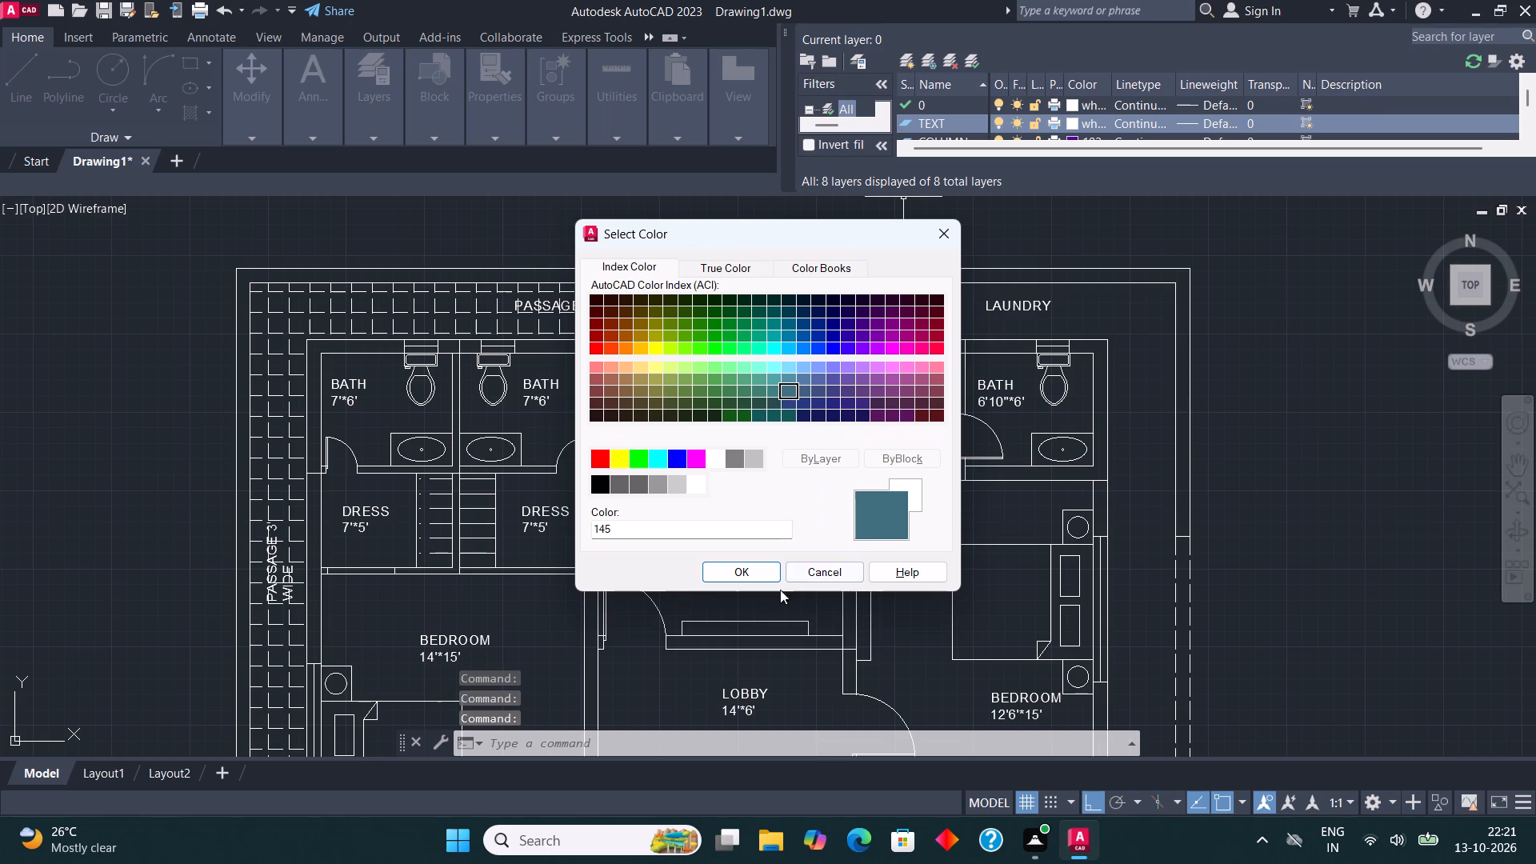
click(742, 574)
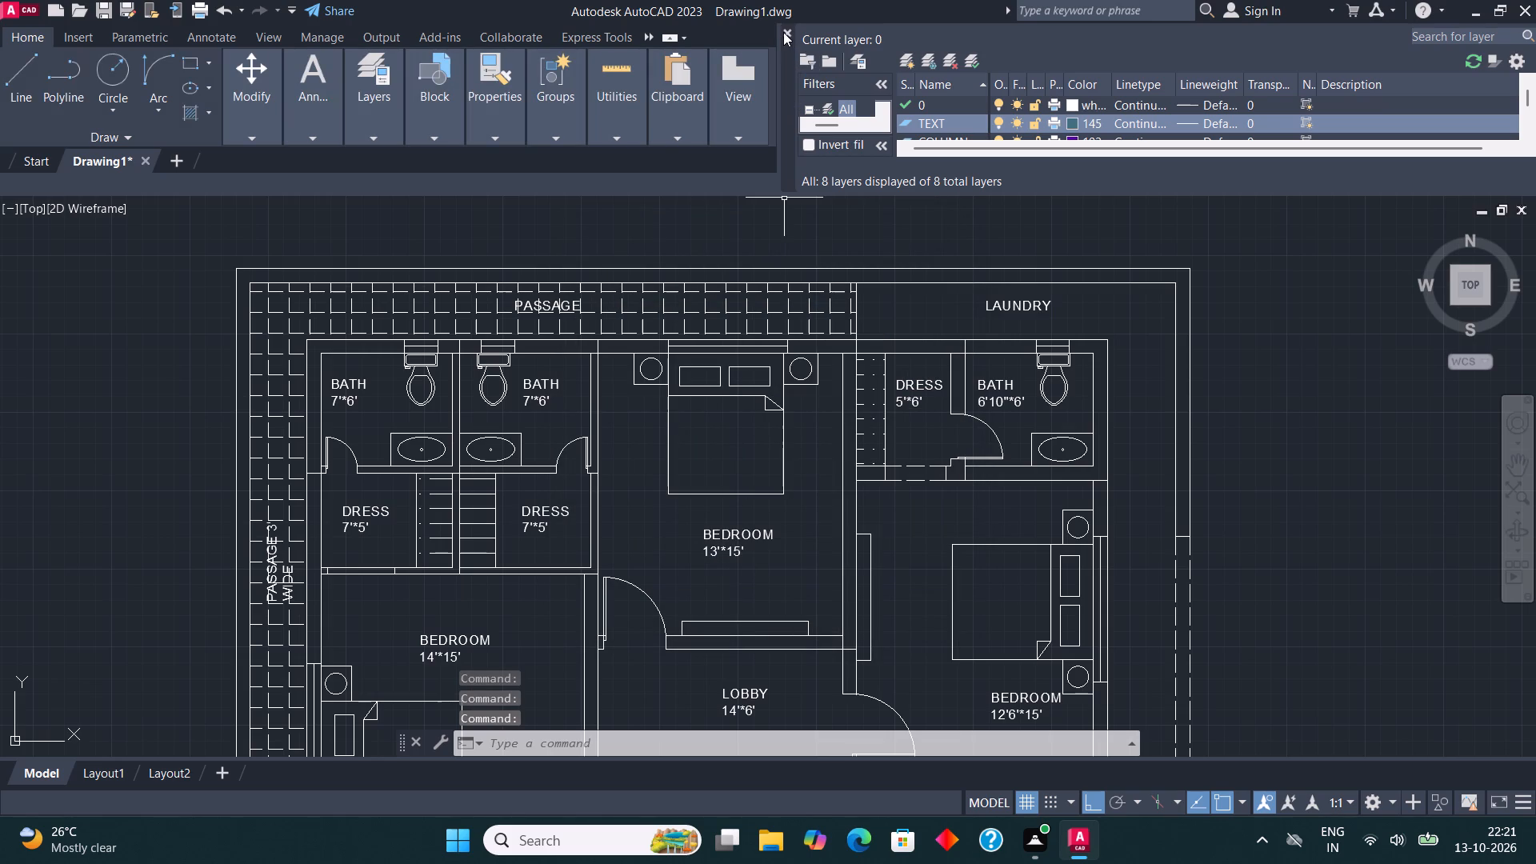
click(784, 21)
click(788, 30)
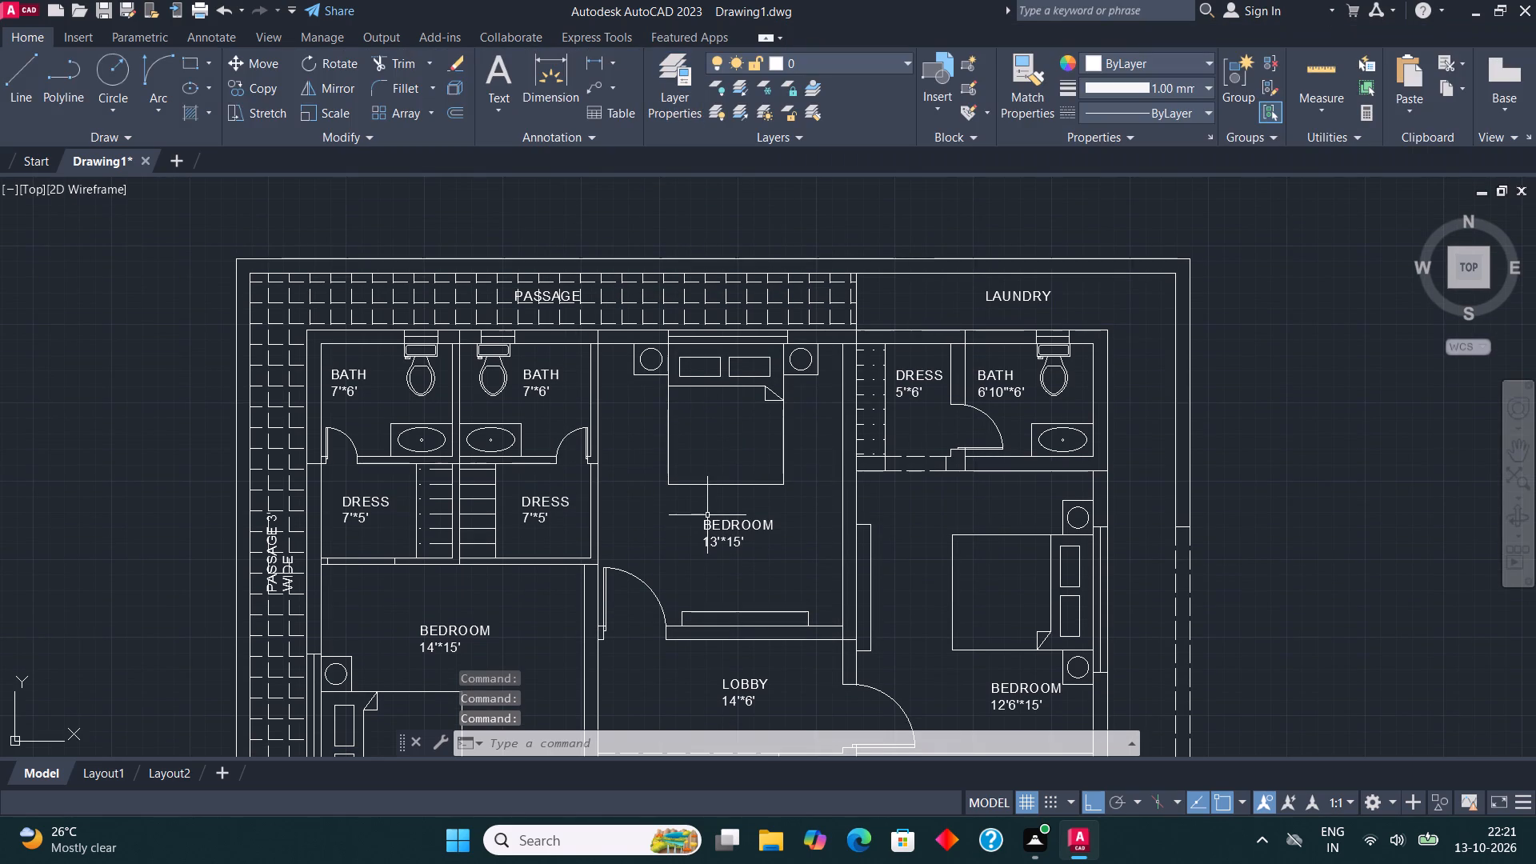
Make TEXT the current layer and dimension the plan's overall width above the outer wall behind the passage and laundry.
click(554, 90)
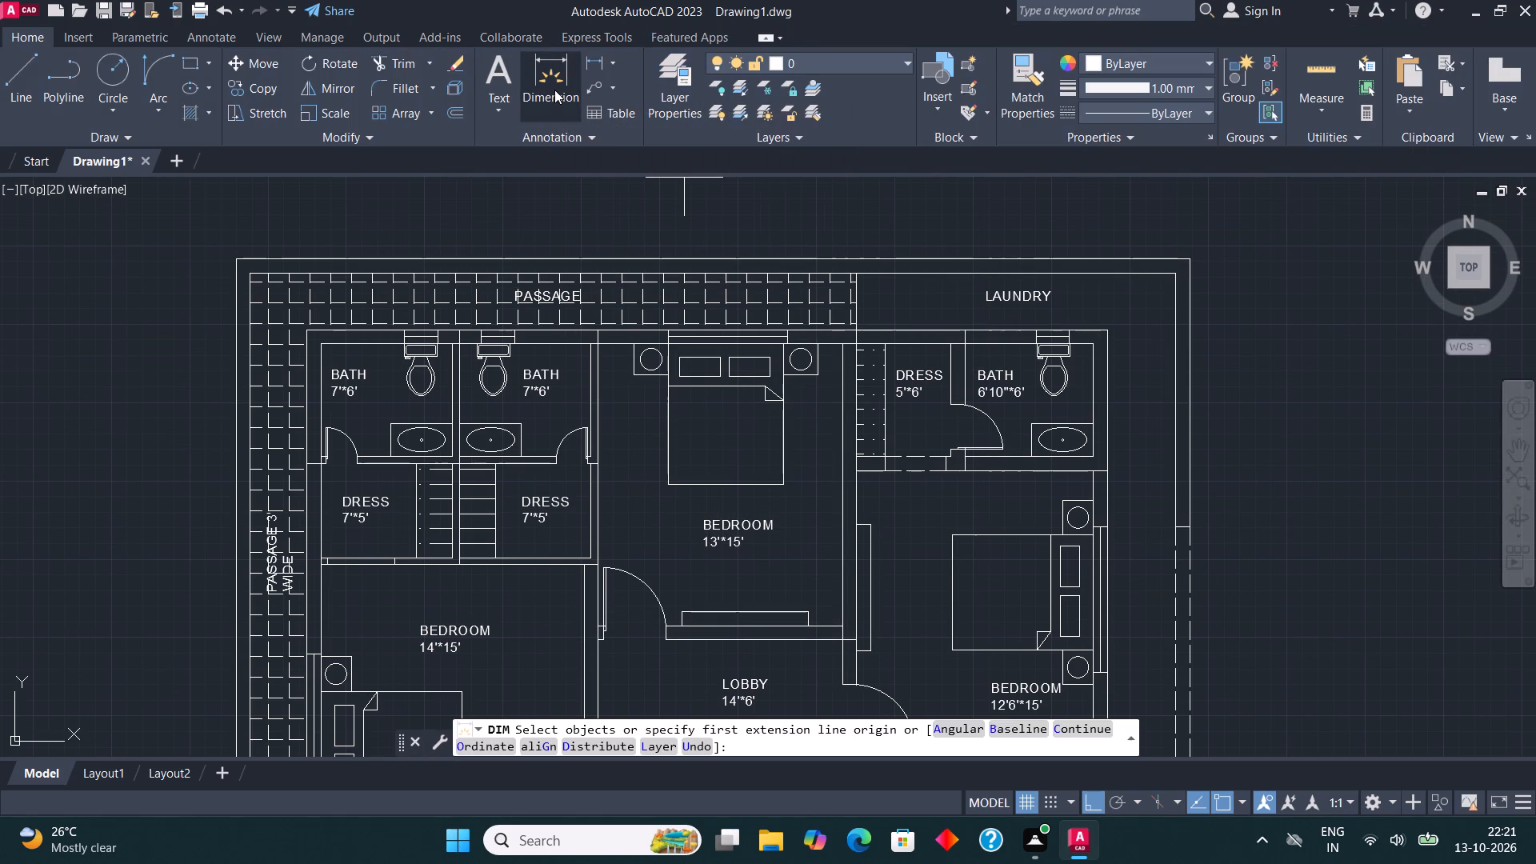
click(826, 63)
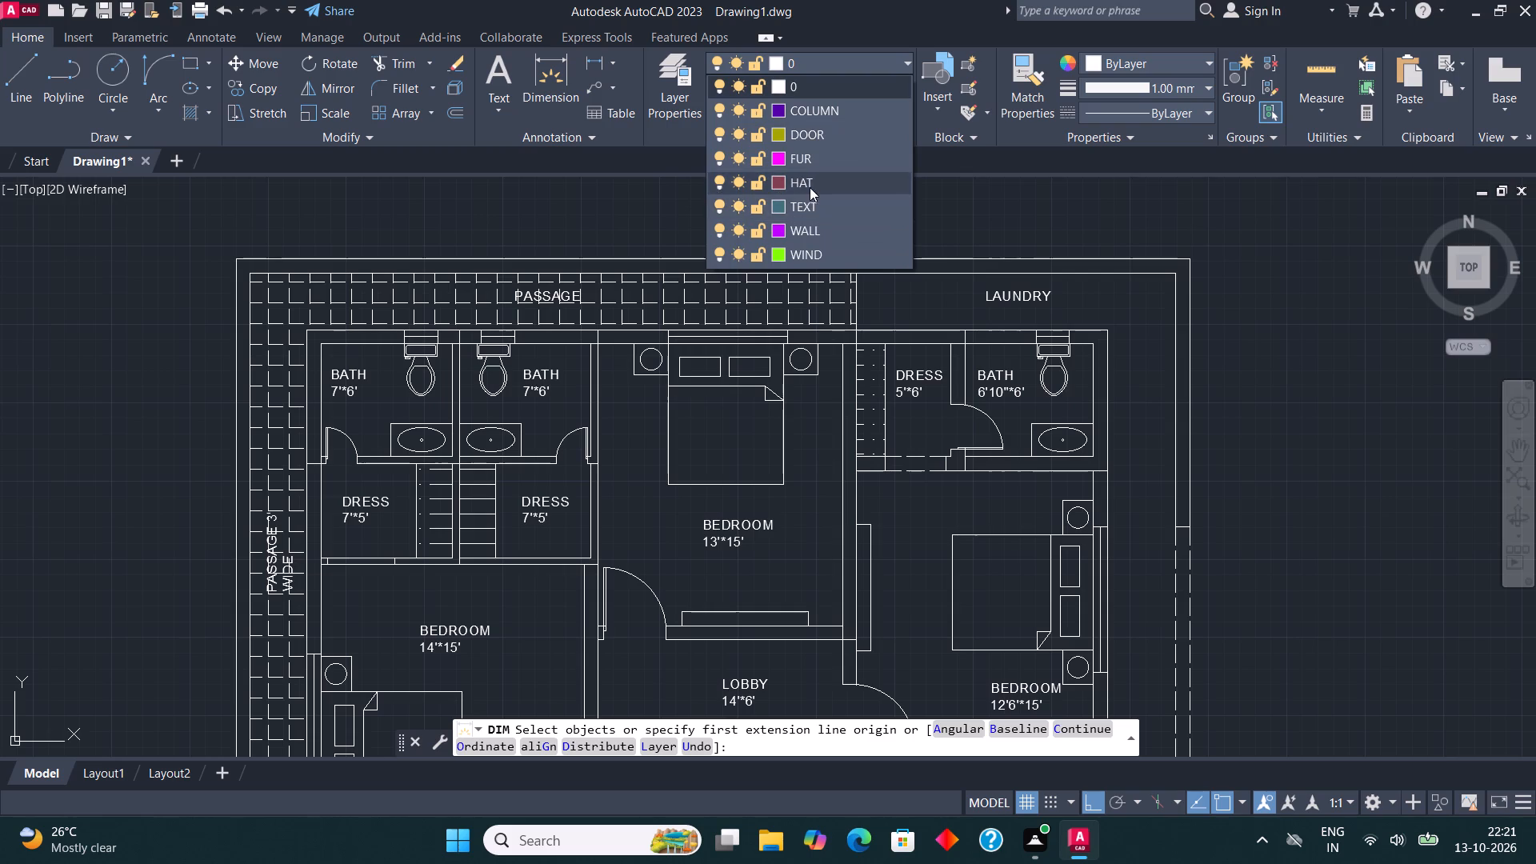
click(813, 205)
click(550, 86)
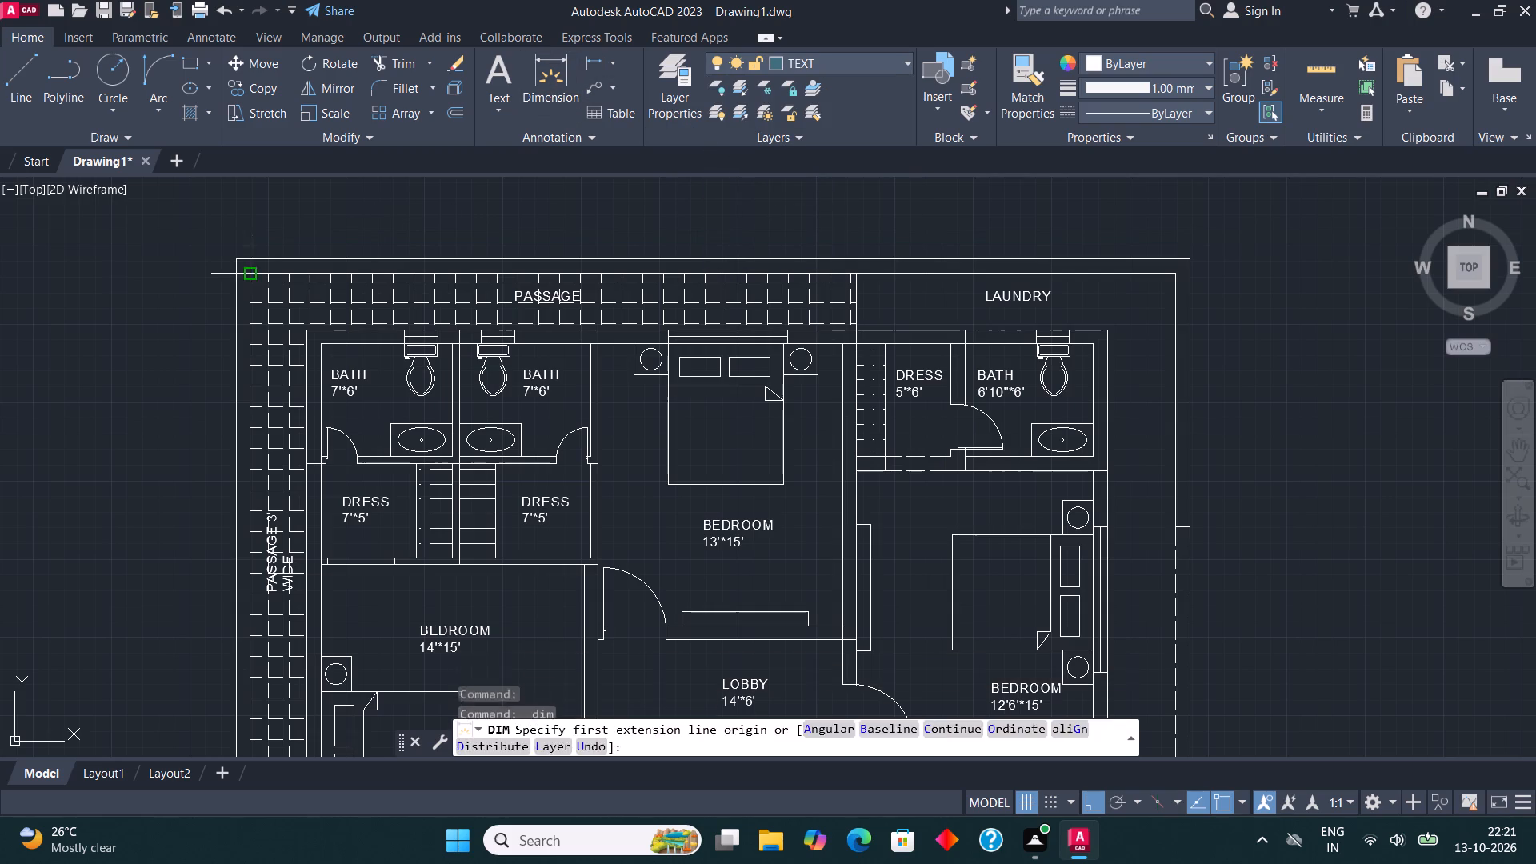
click(238, 257)
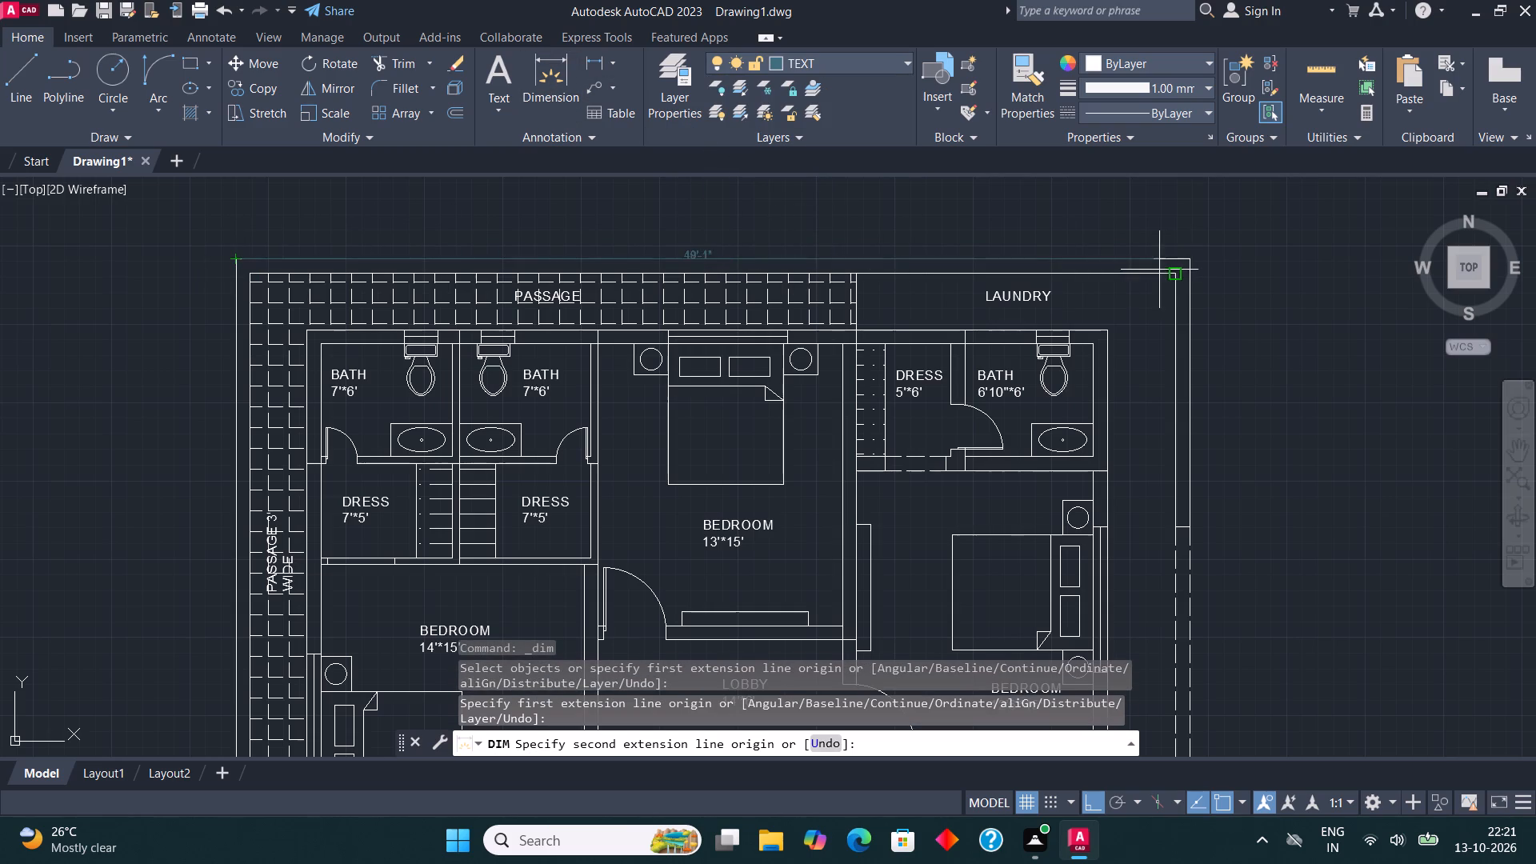
click(1188, 261)
click(1182, 220)
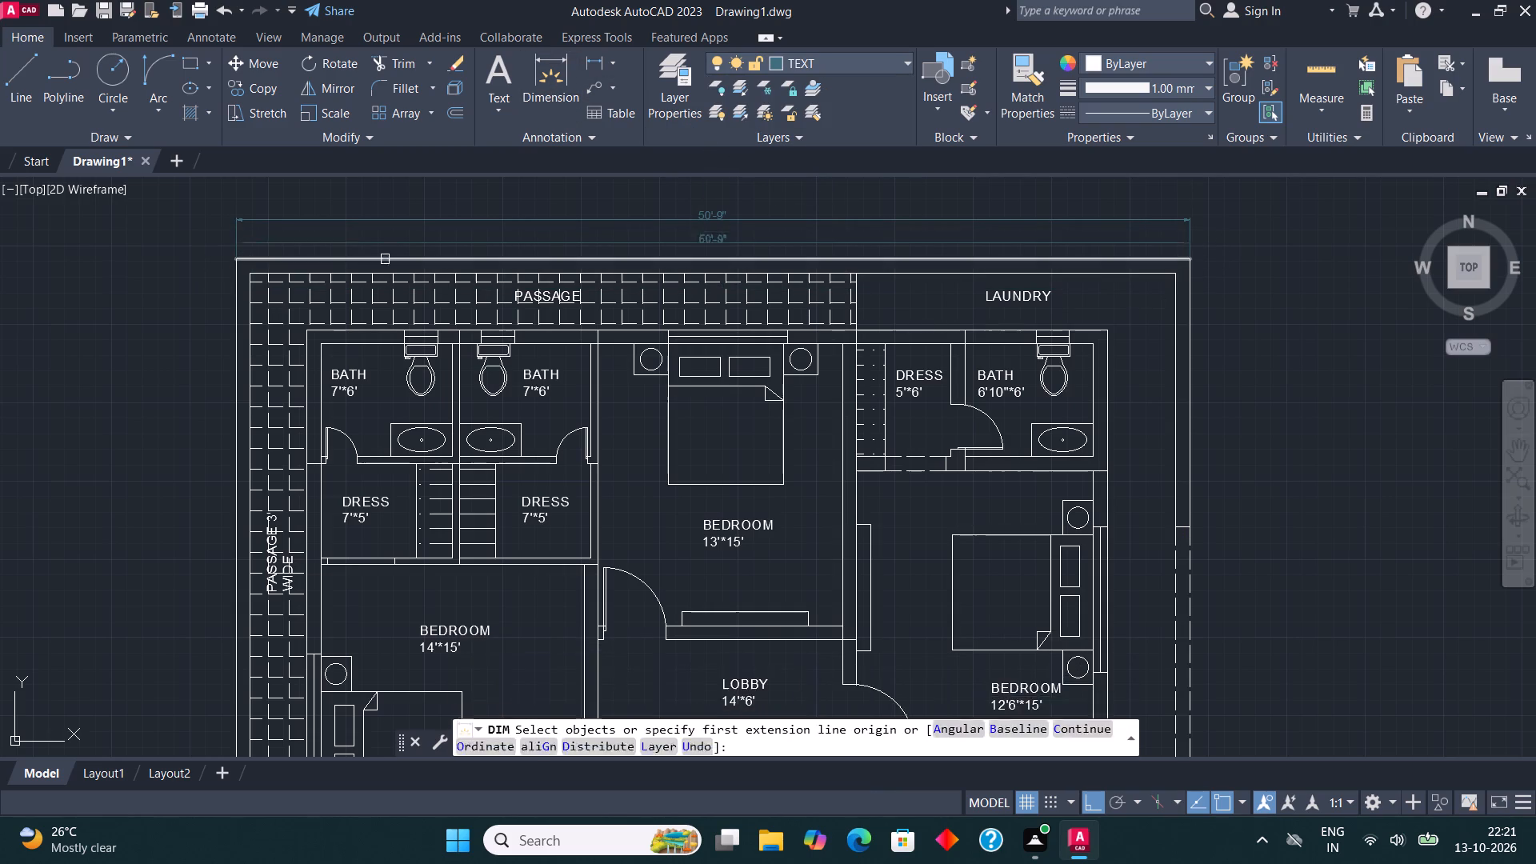
Dimension the plan's overall length outside the passage-side boundary wall, from the passage corner to the lawn corner.
click(236, 258)
scroll(344, 224, down, 2)
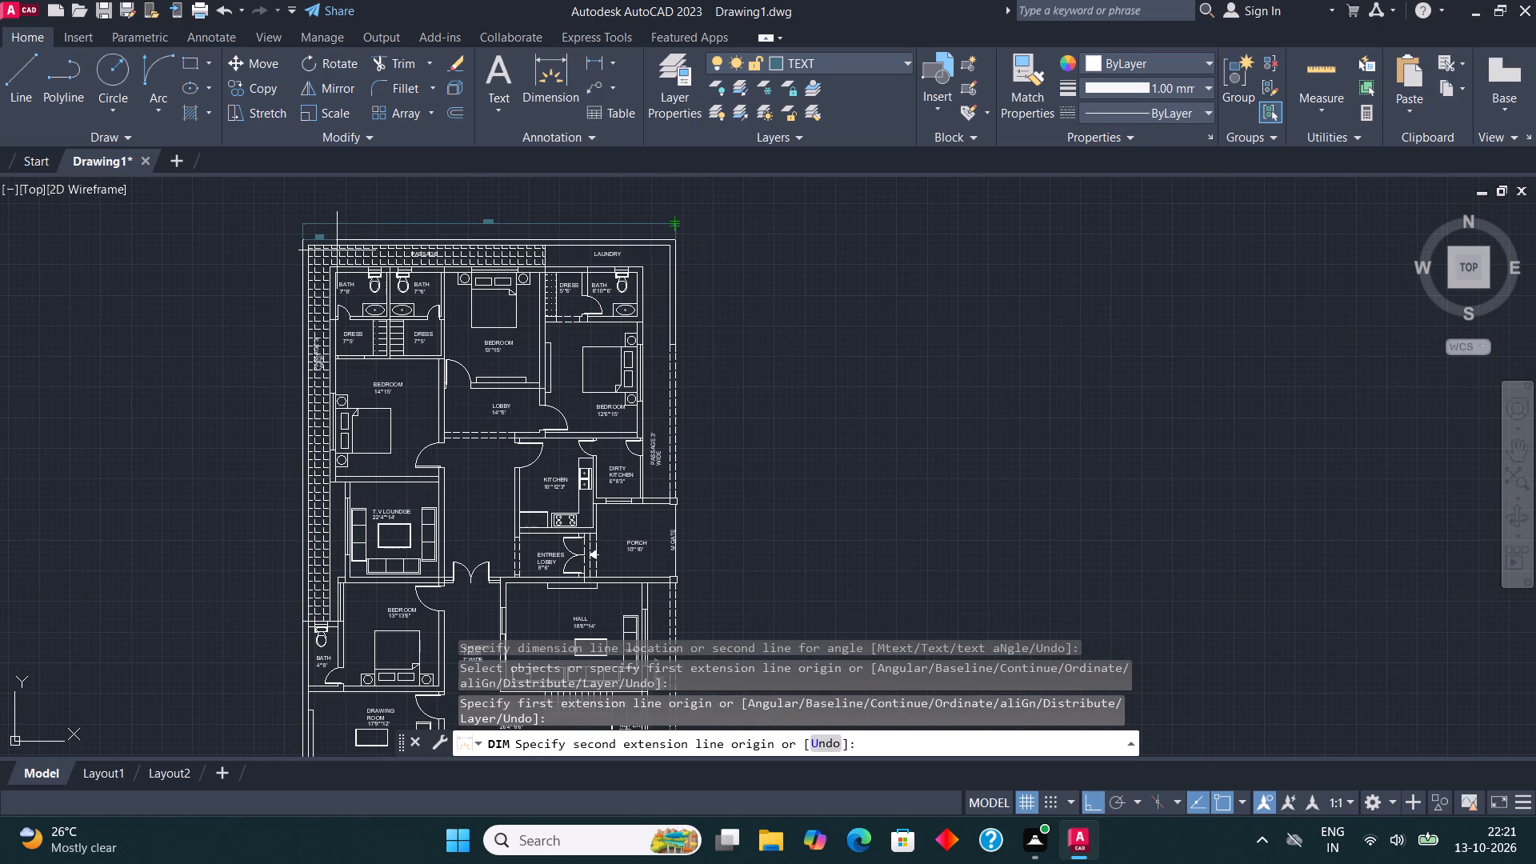
scroll(337, 250, down, 1)
scroll(387, 178, up, 3)
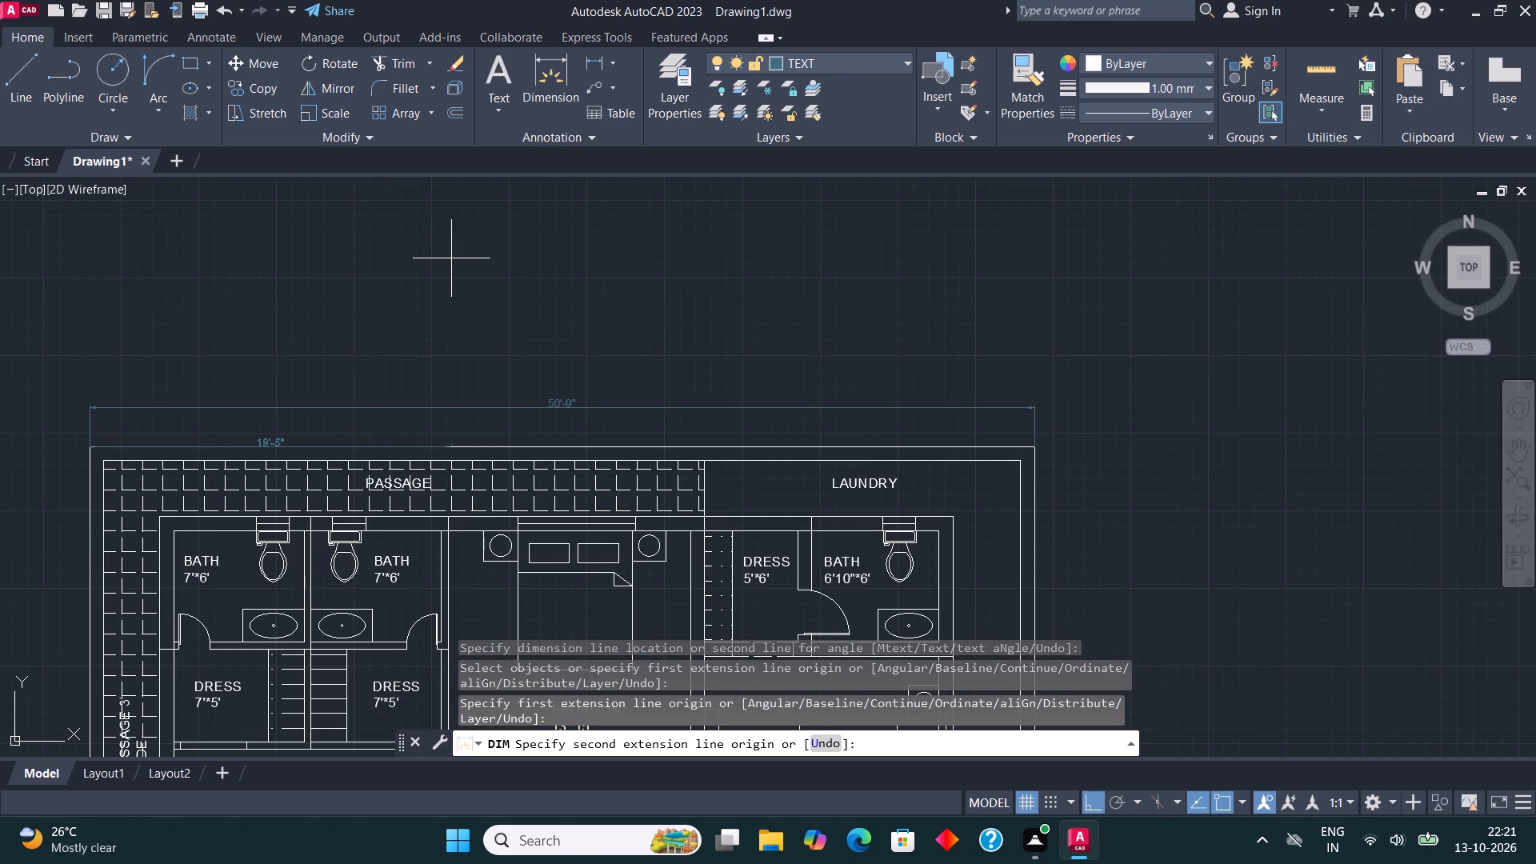
scroll(451, 259, down, 4)
scroll(401, 550, up, 4)
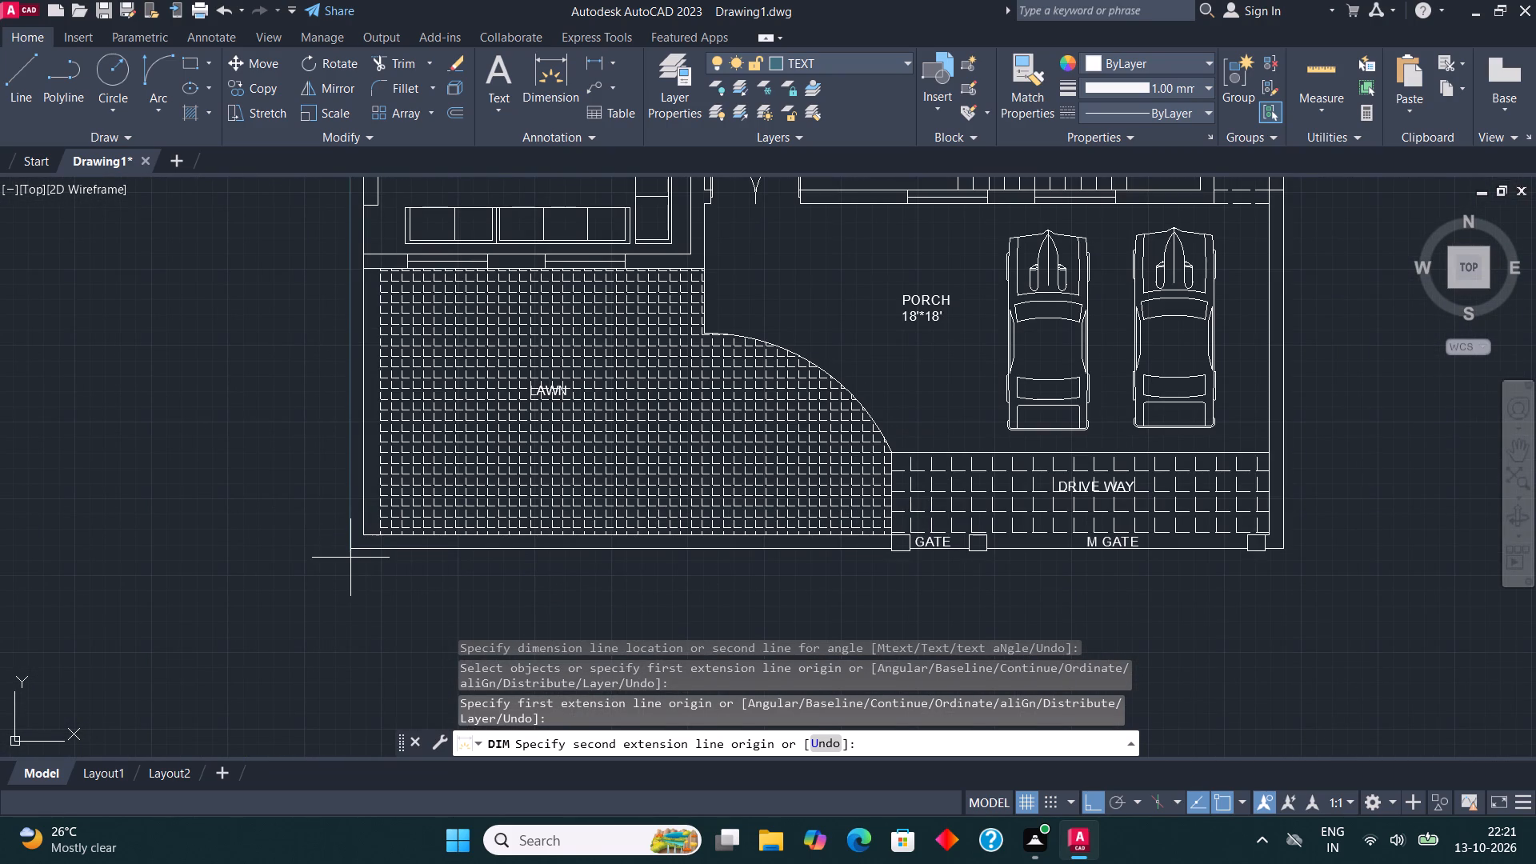
click(352, 549)
click(244, 542)
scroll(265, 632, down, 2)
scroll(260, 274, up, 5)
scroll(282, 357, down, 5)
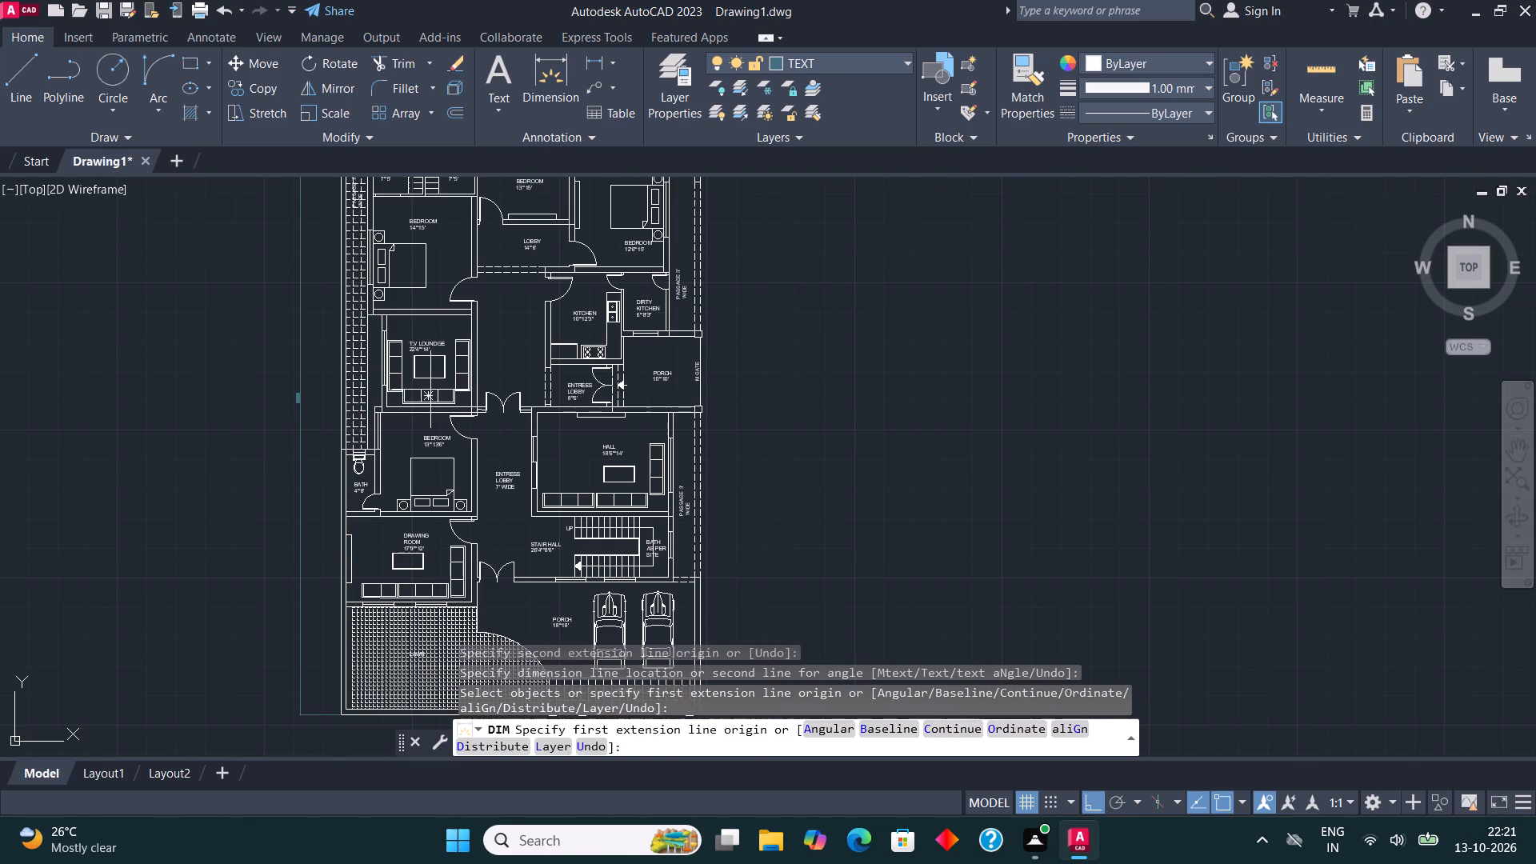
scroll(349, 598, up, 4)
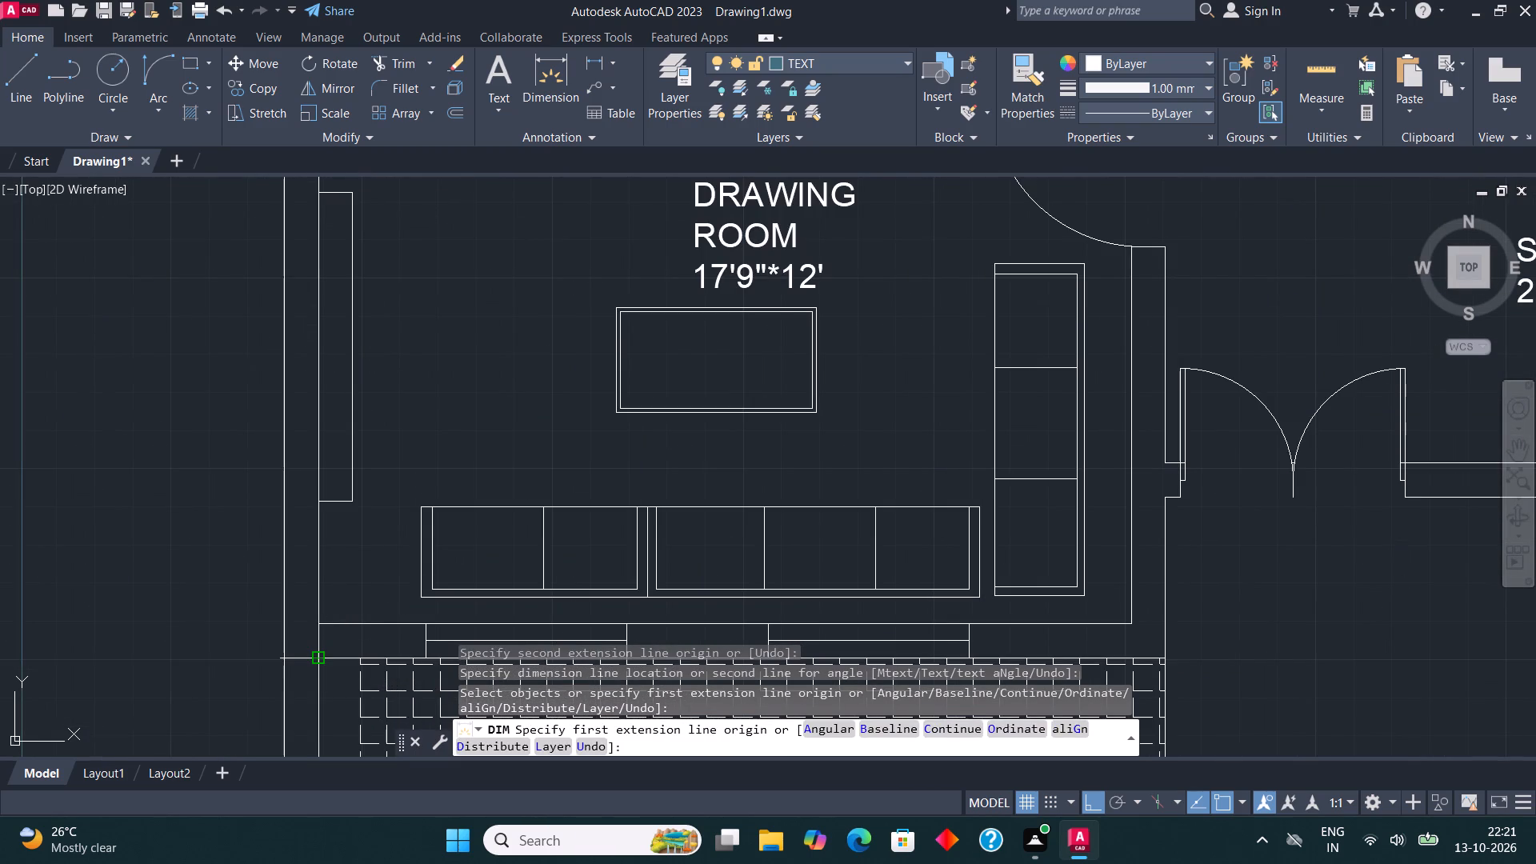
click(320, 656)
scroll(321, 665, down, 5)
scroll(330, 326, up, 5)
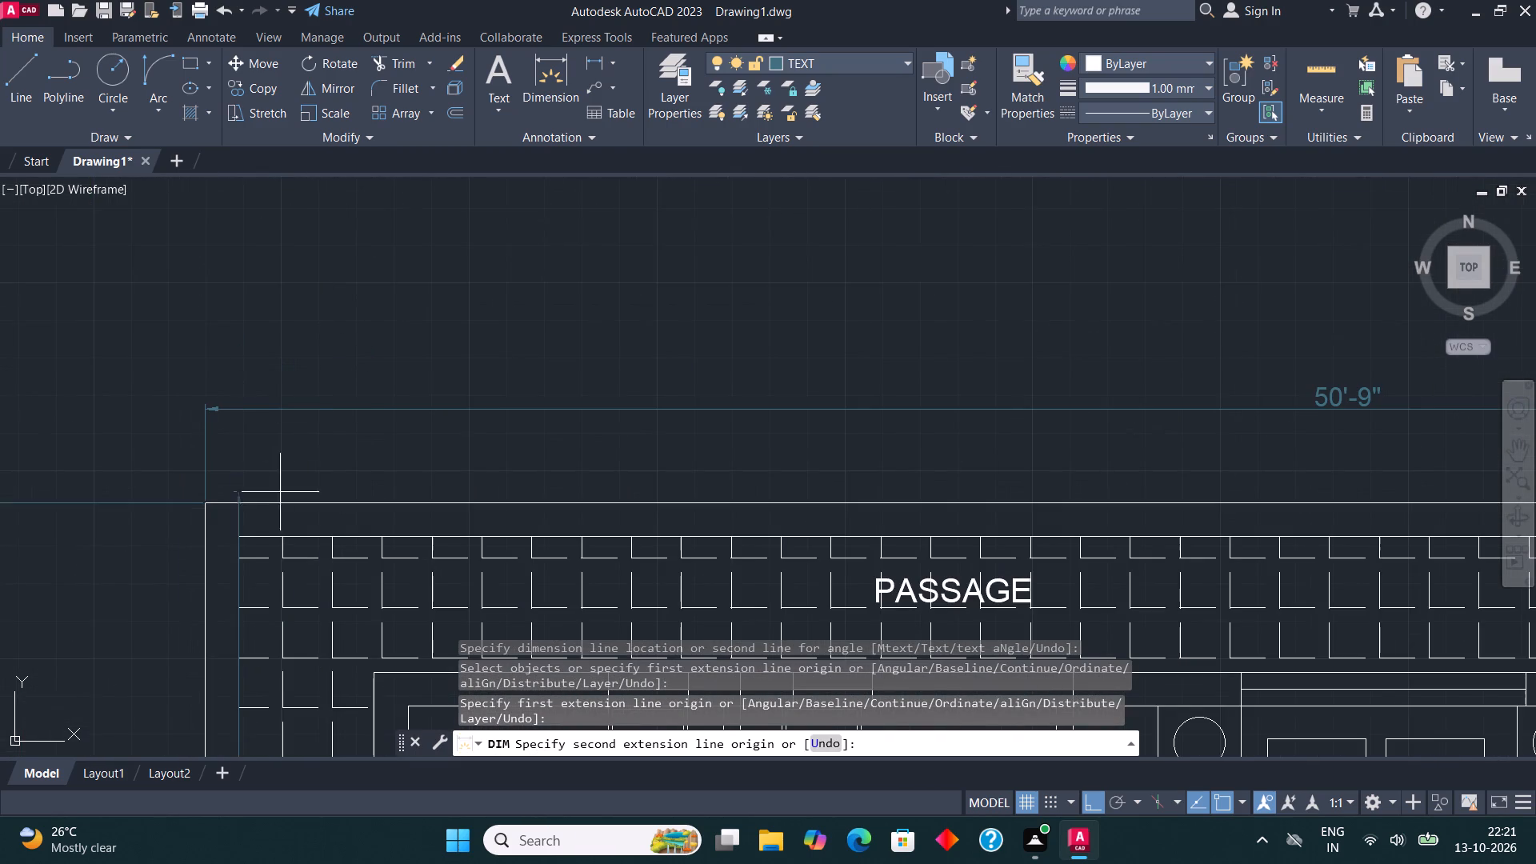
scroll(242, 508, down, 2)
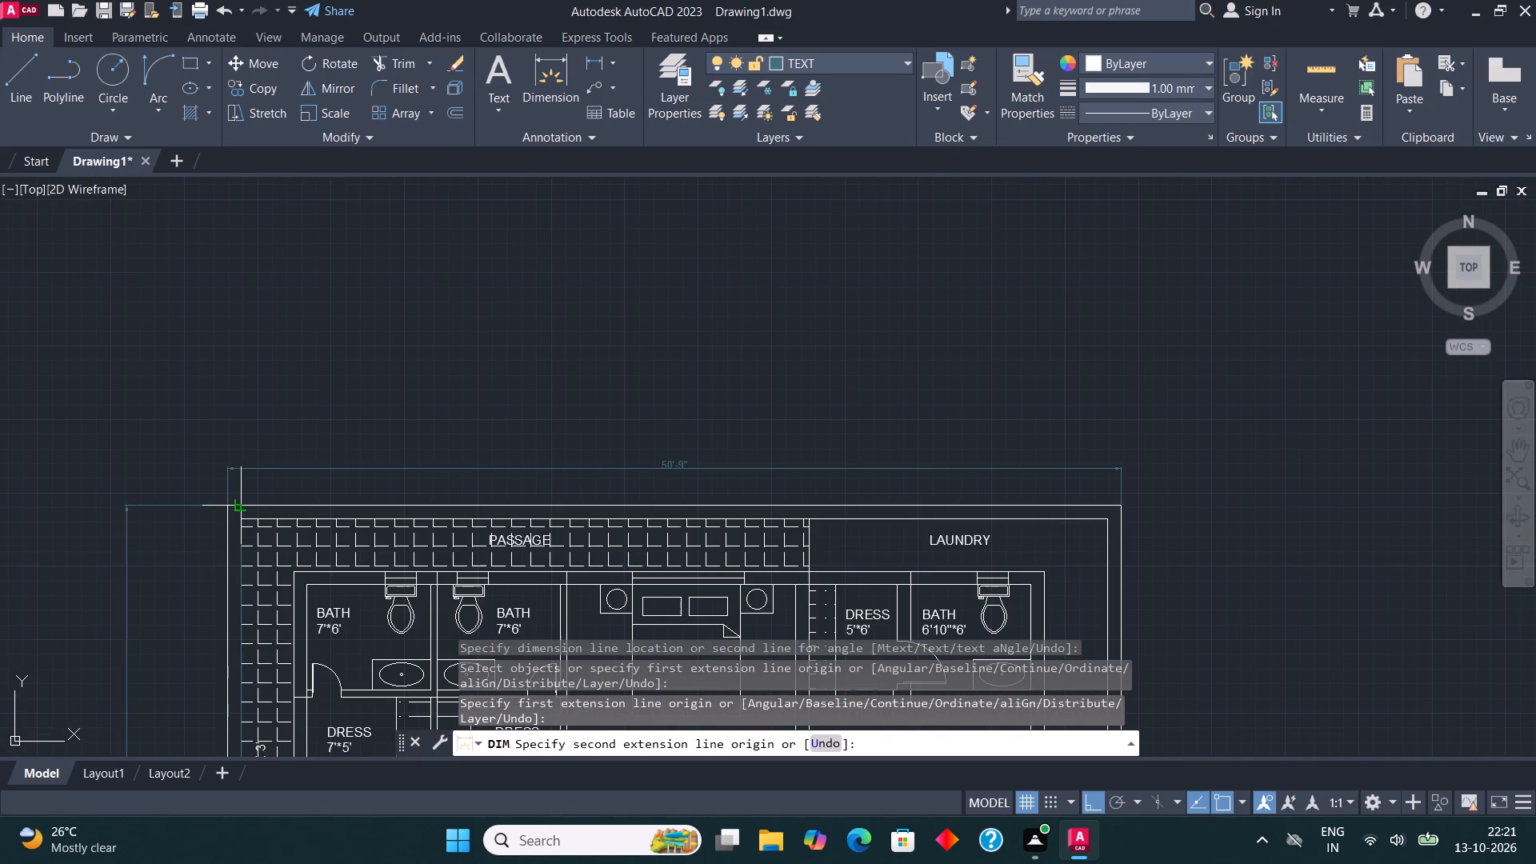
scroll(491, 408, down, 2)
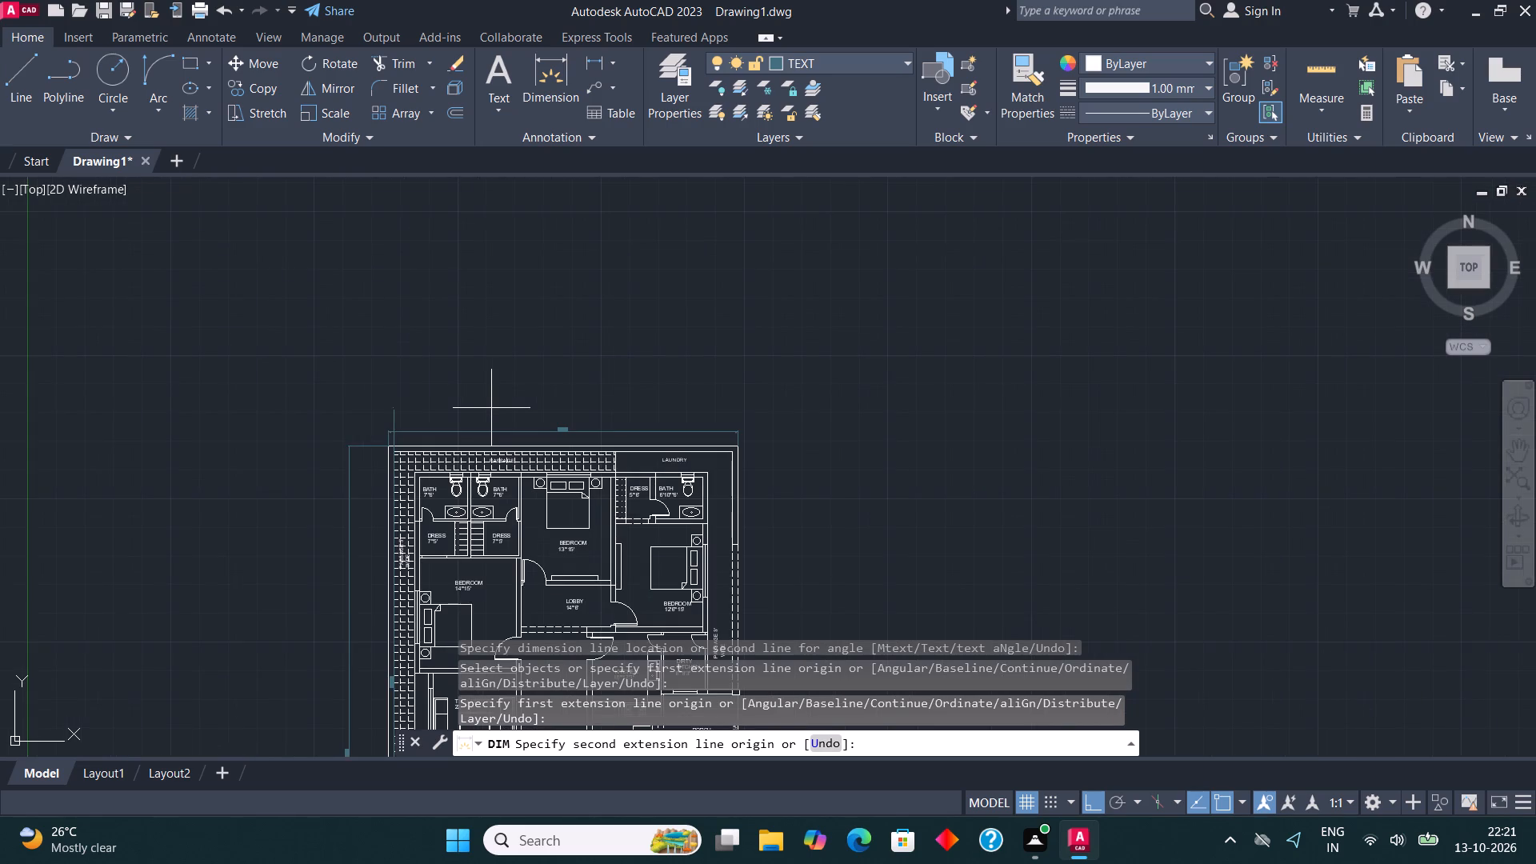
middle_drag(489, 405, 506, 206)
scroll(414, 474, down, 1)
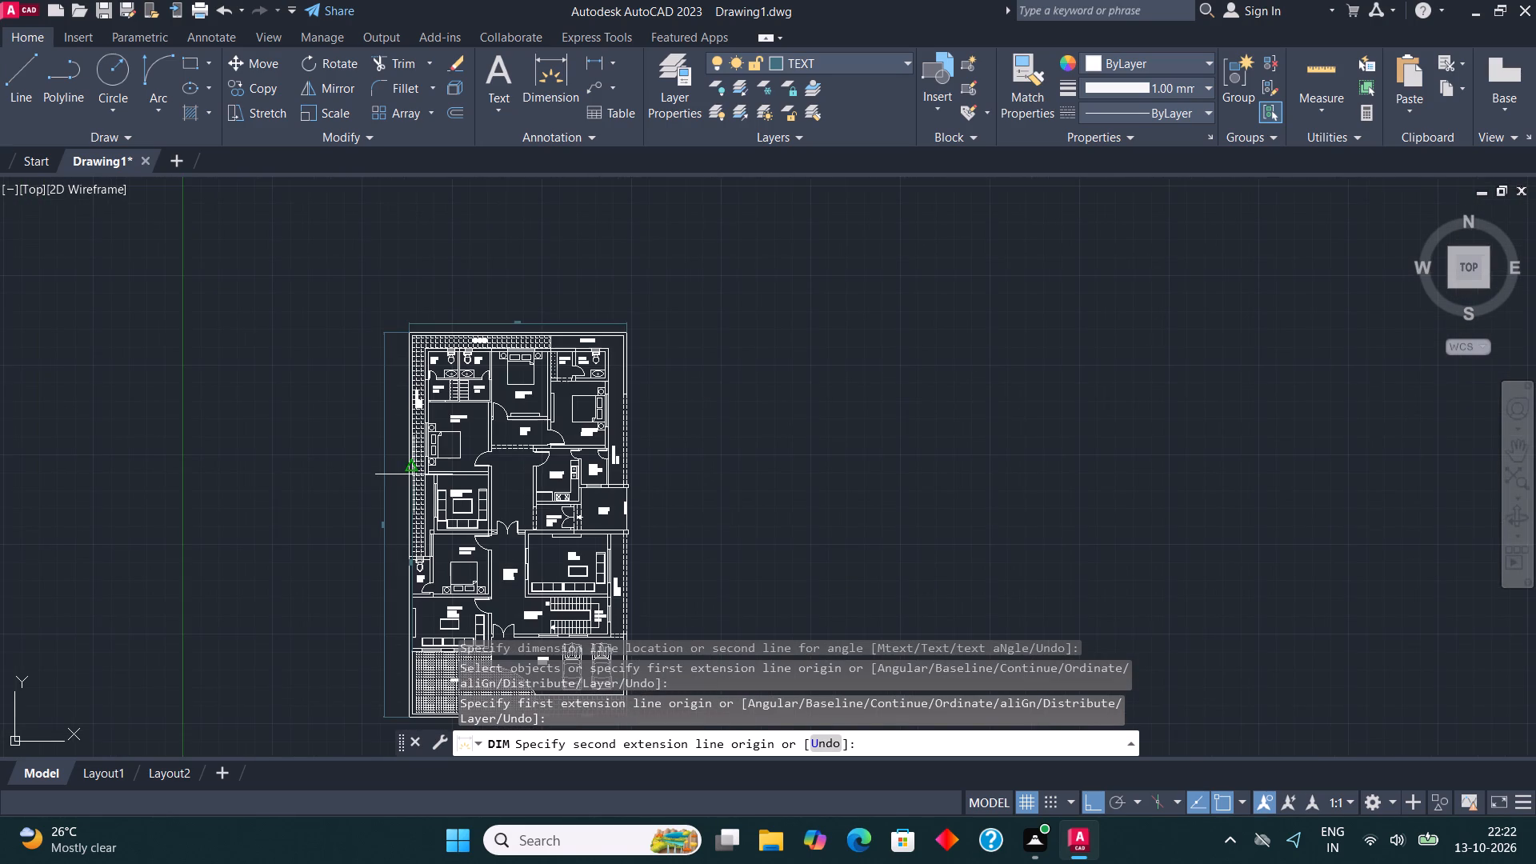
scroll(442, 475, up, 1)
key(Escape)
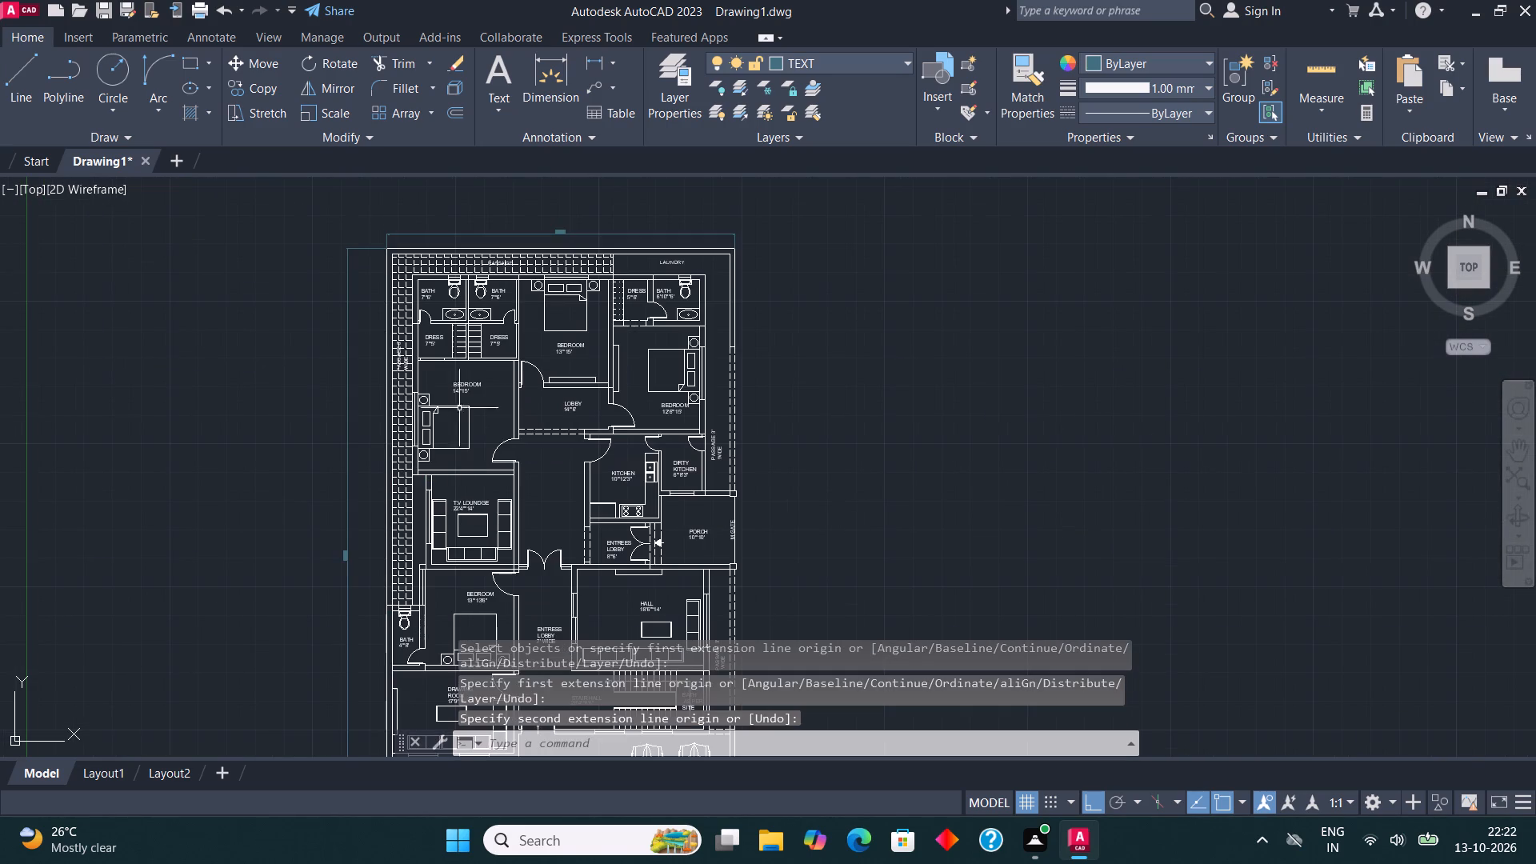
Select all text labels similar to the BATH 7'*6' label and move them to the TEXT layer.
scroll(482, 306, up, 3)
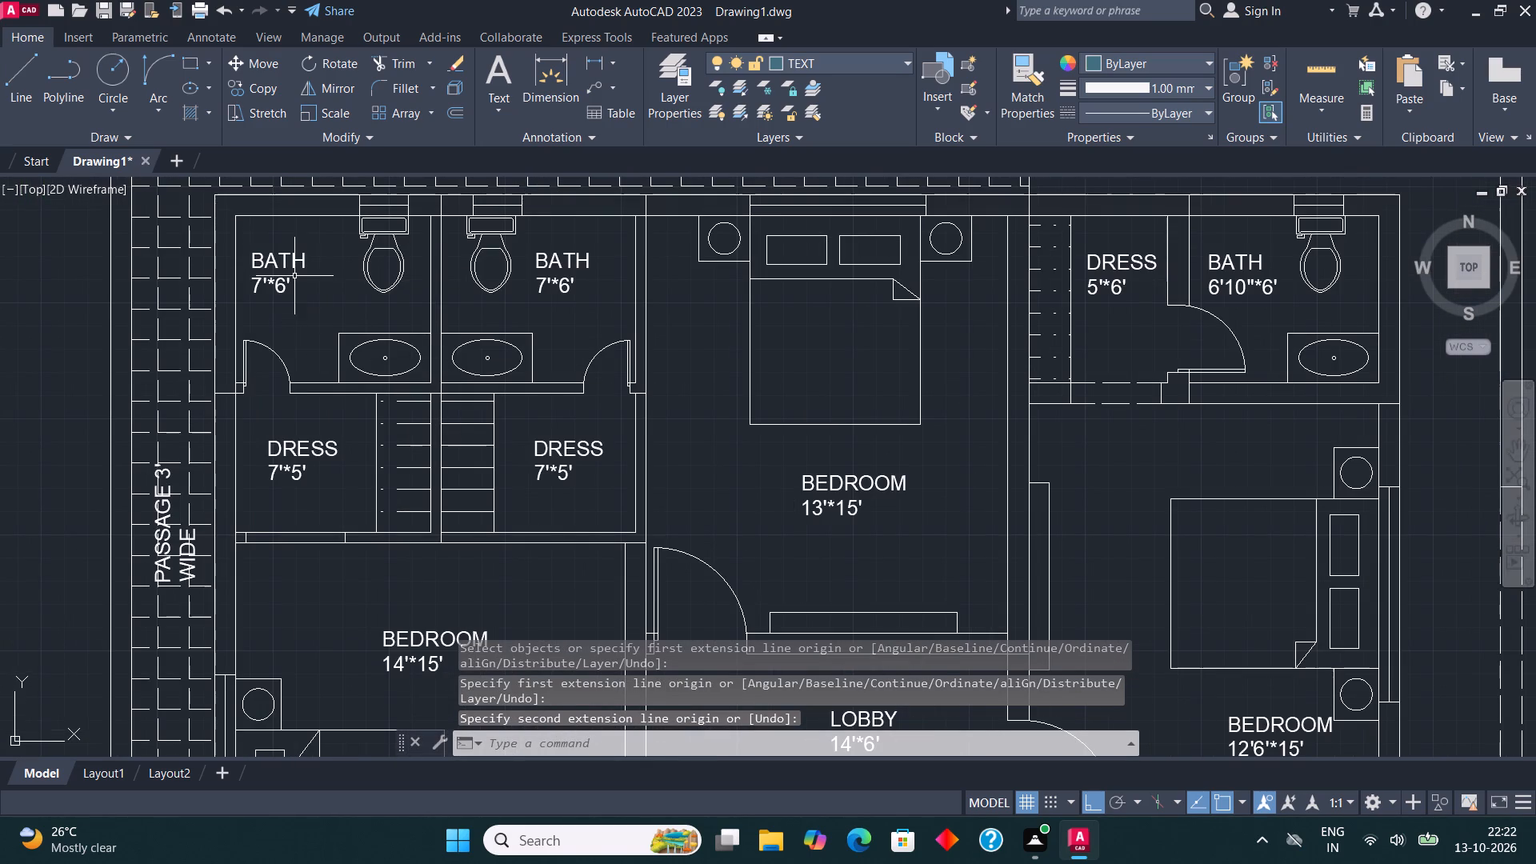
click(291, 268)
right_click(286, 265)
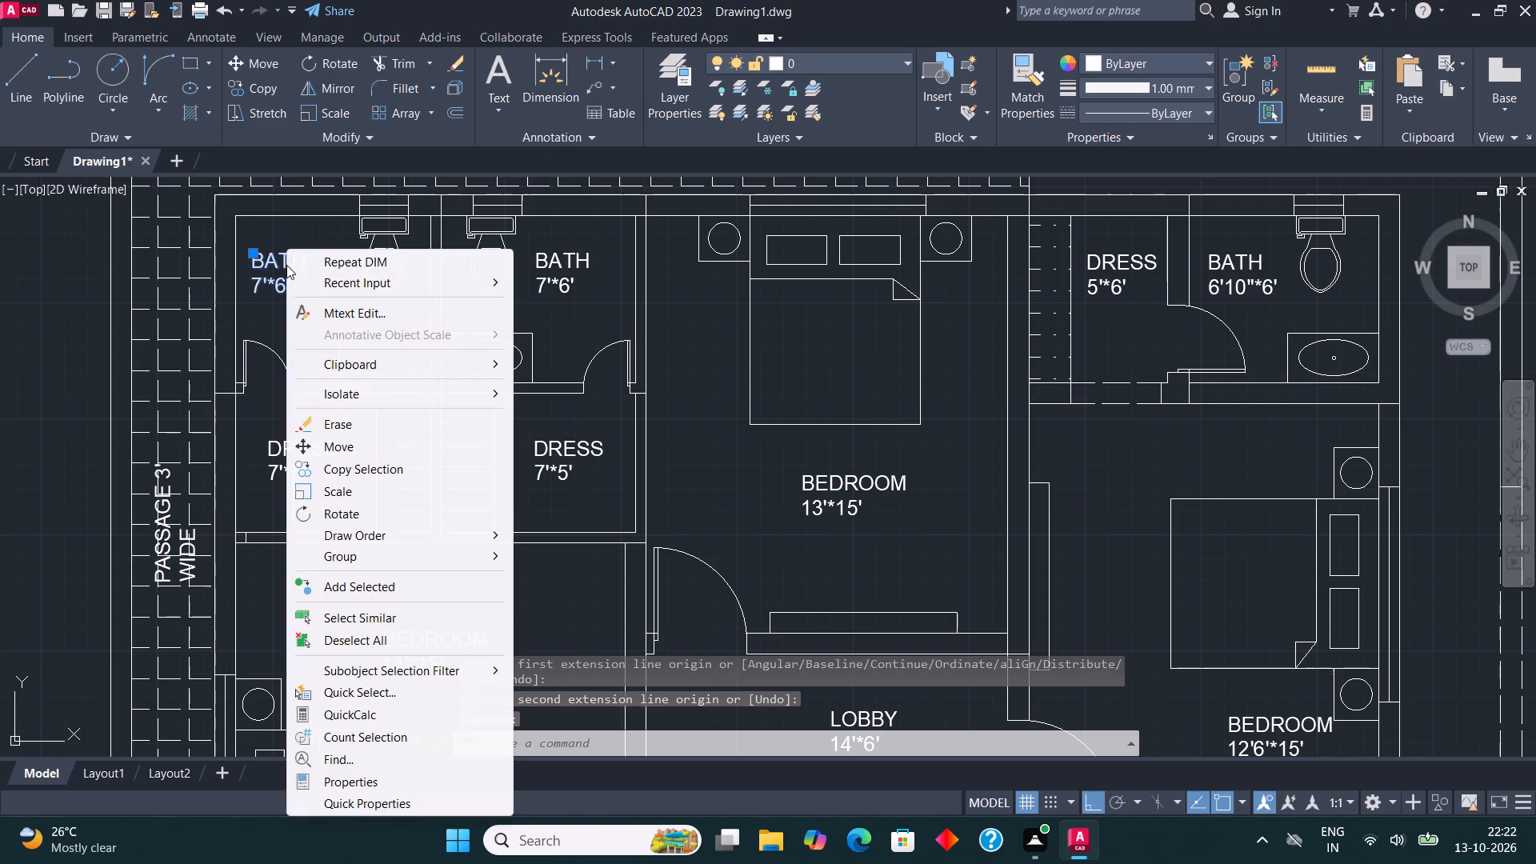
click(380, 618)
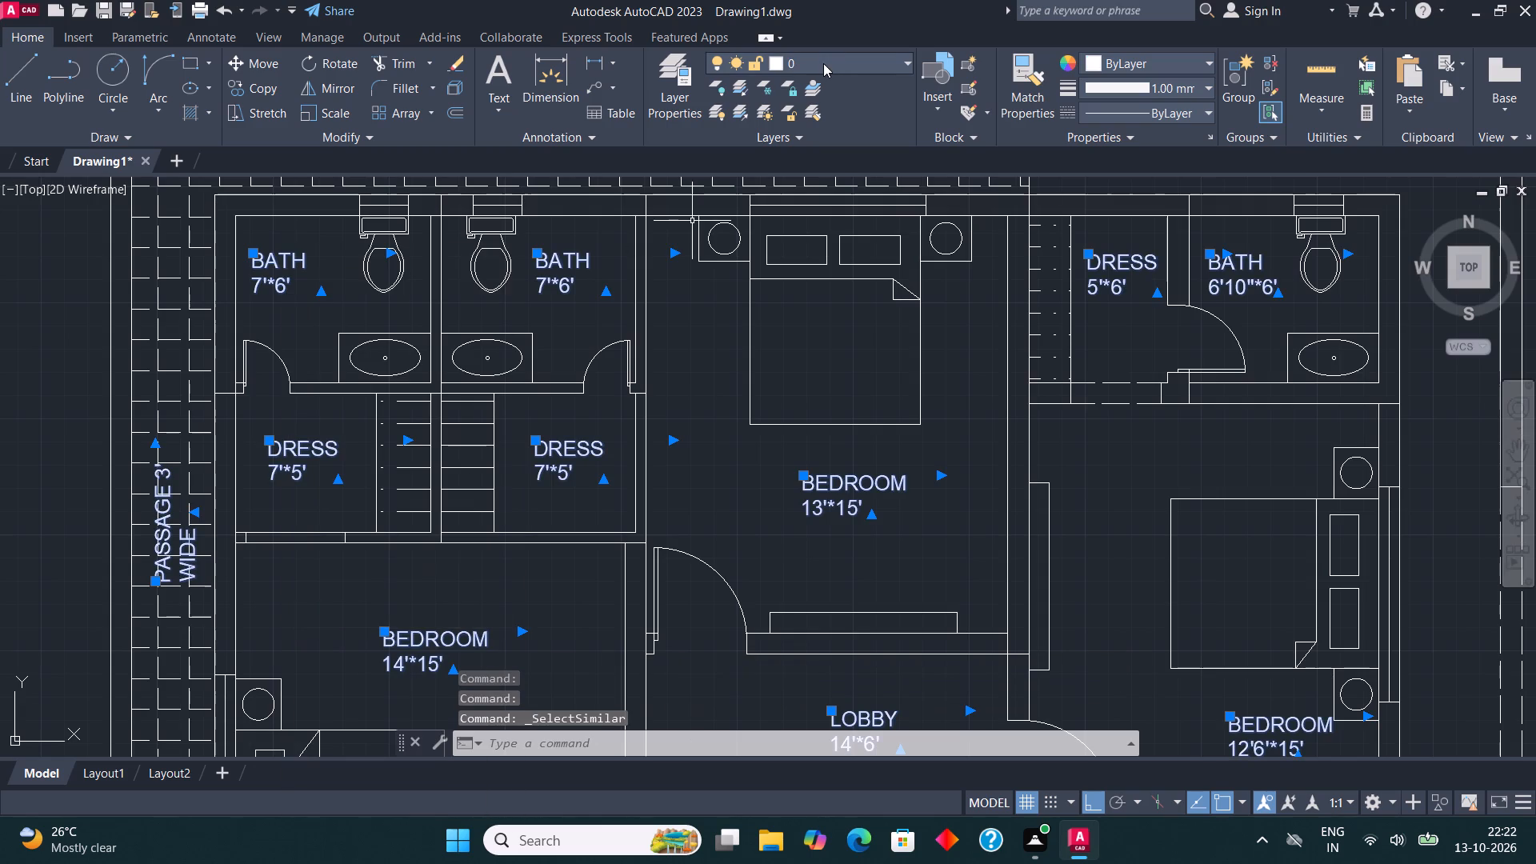
click(823, 63)
click(825, 233)
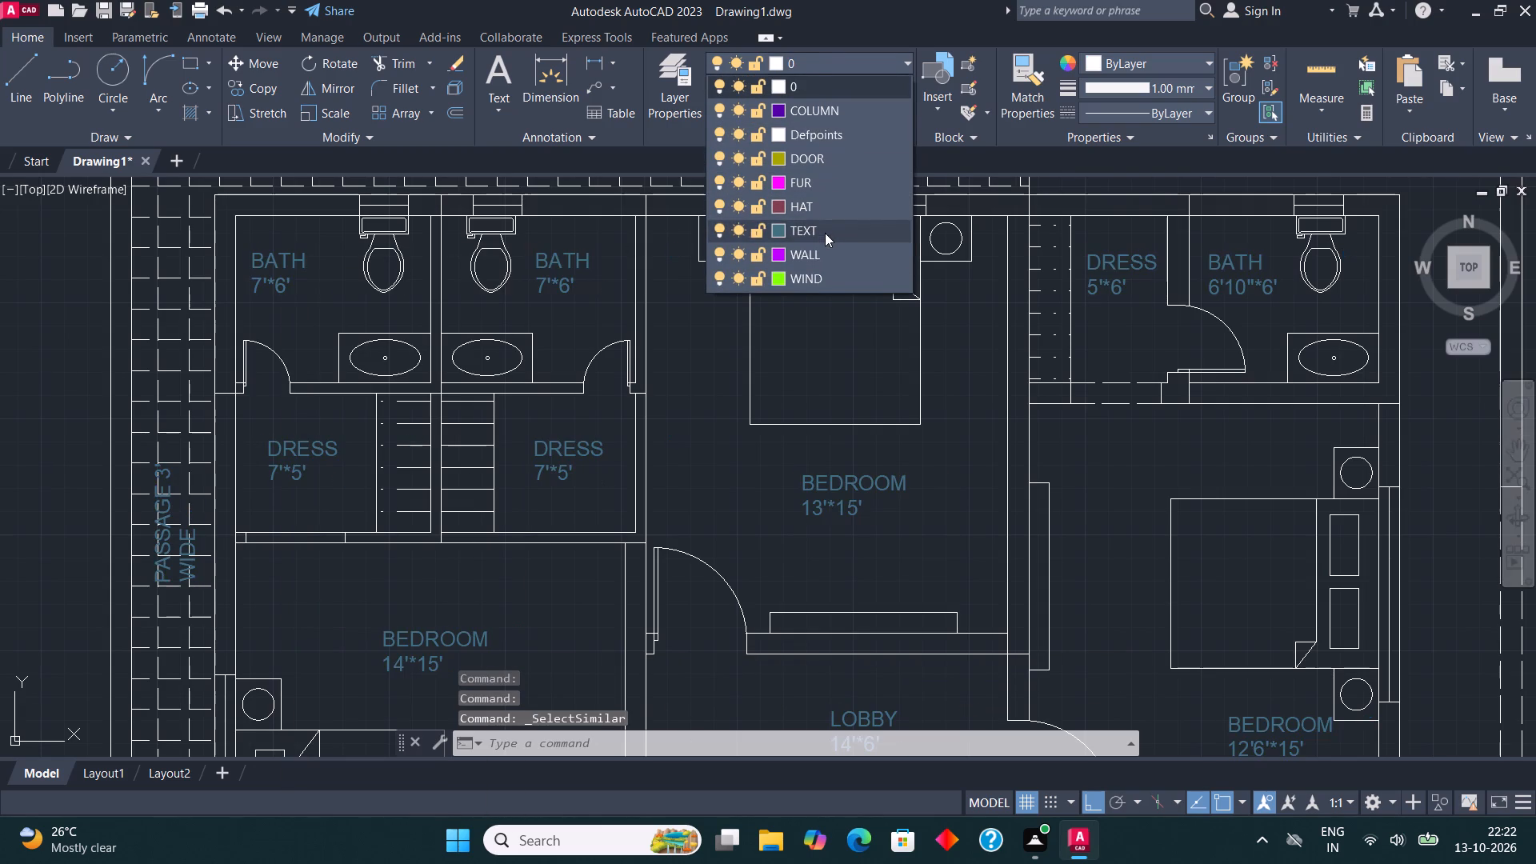
key(Escape)
Move the bed and both side tables in the 13'*15' bedroom to the FUR layer.
click(923, 435)
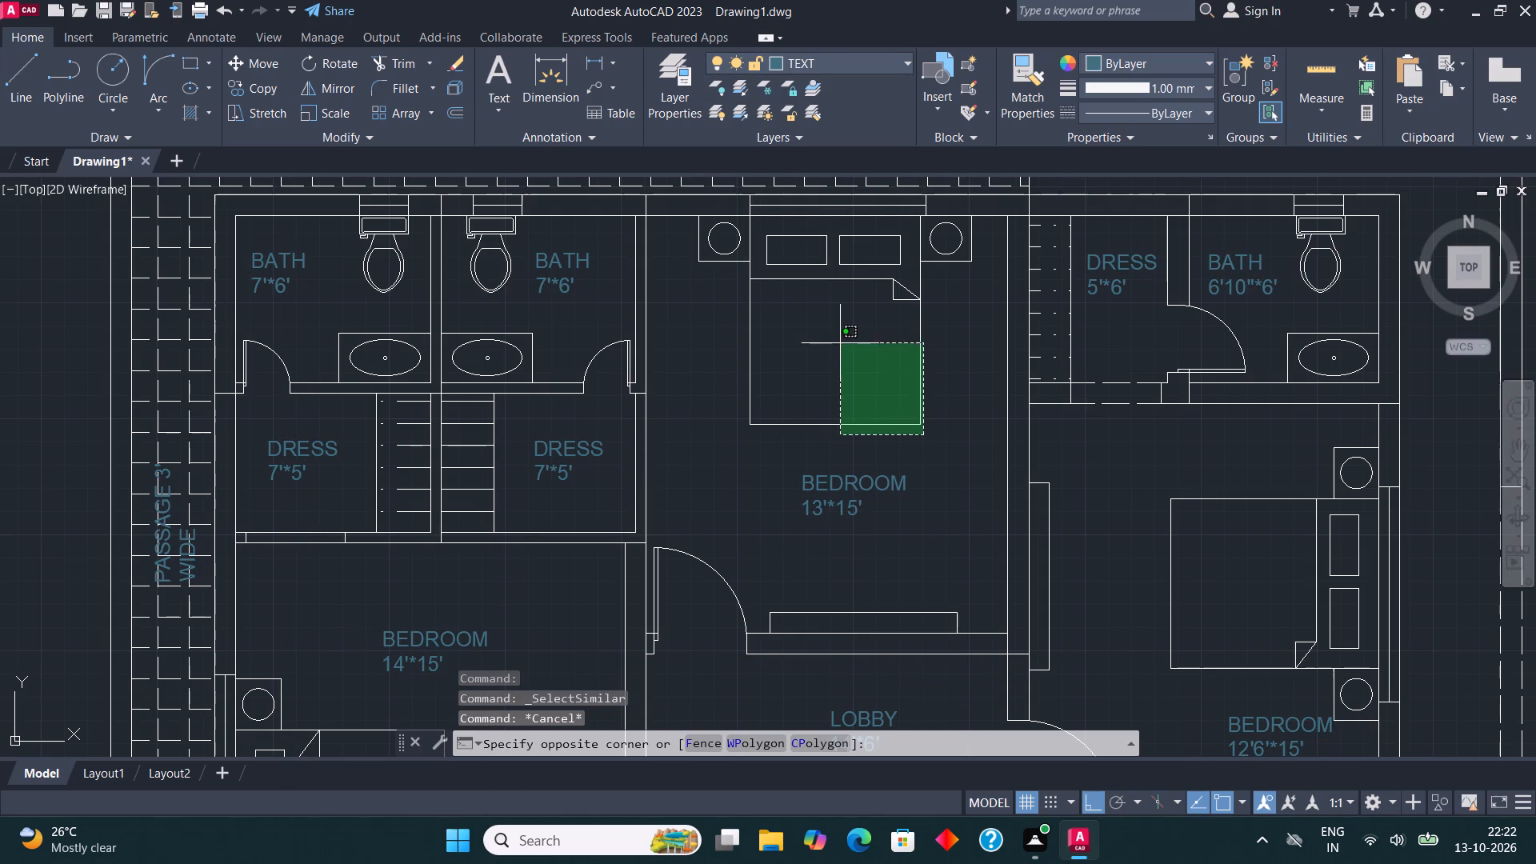
click(734, 242)
click(949, 287)
click(930, 242)
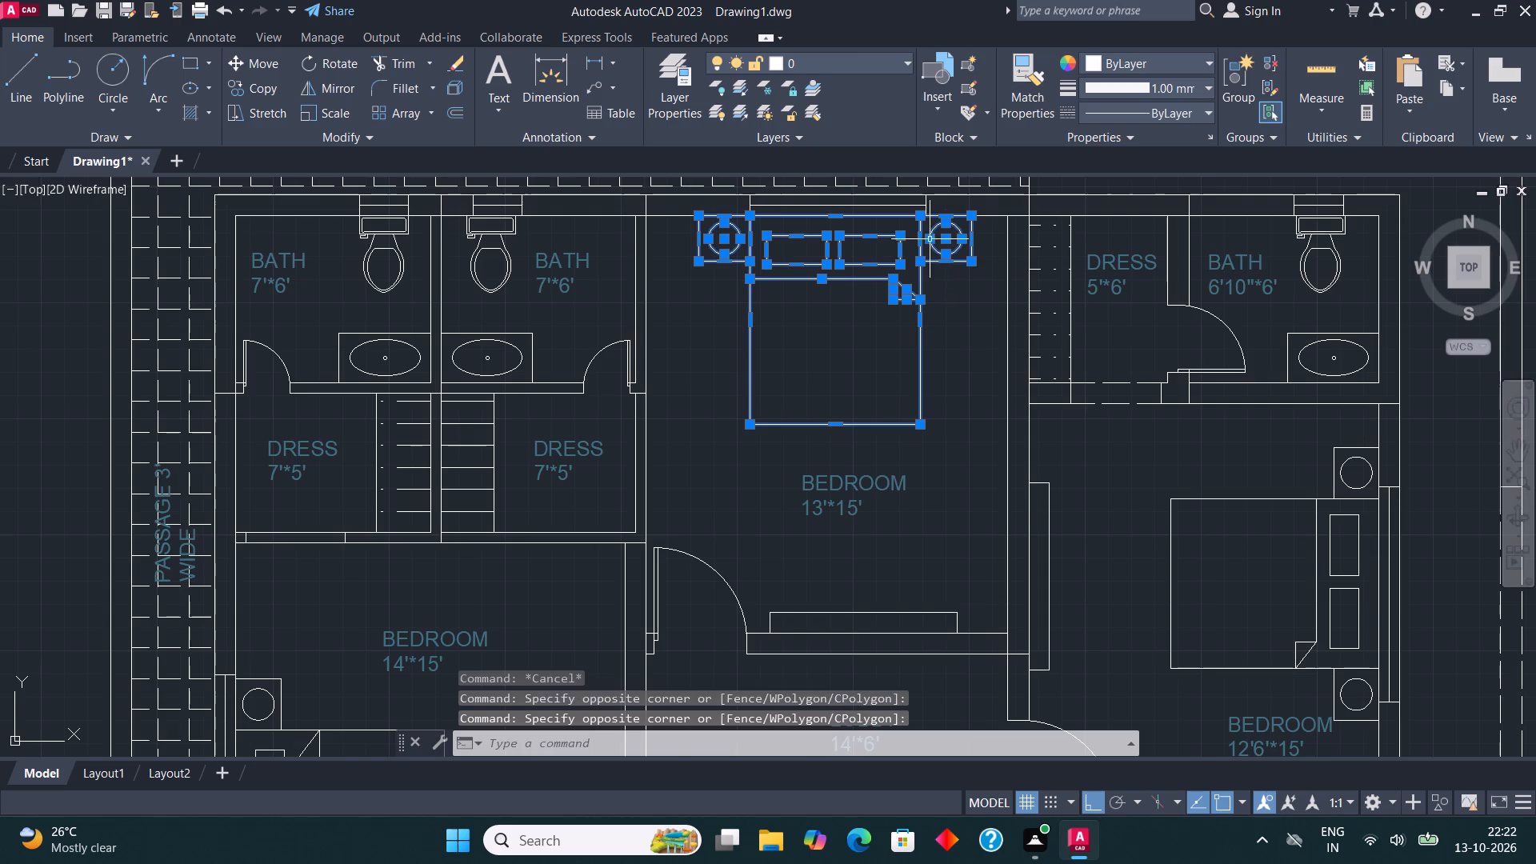
click(853, 59)
click(826, 184)
key(Escape)
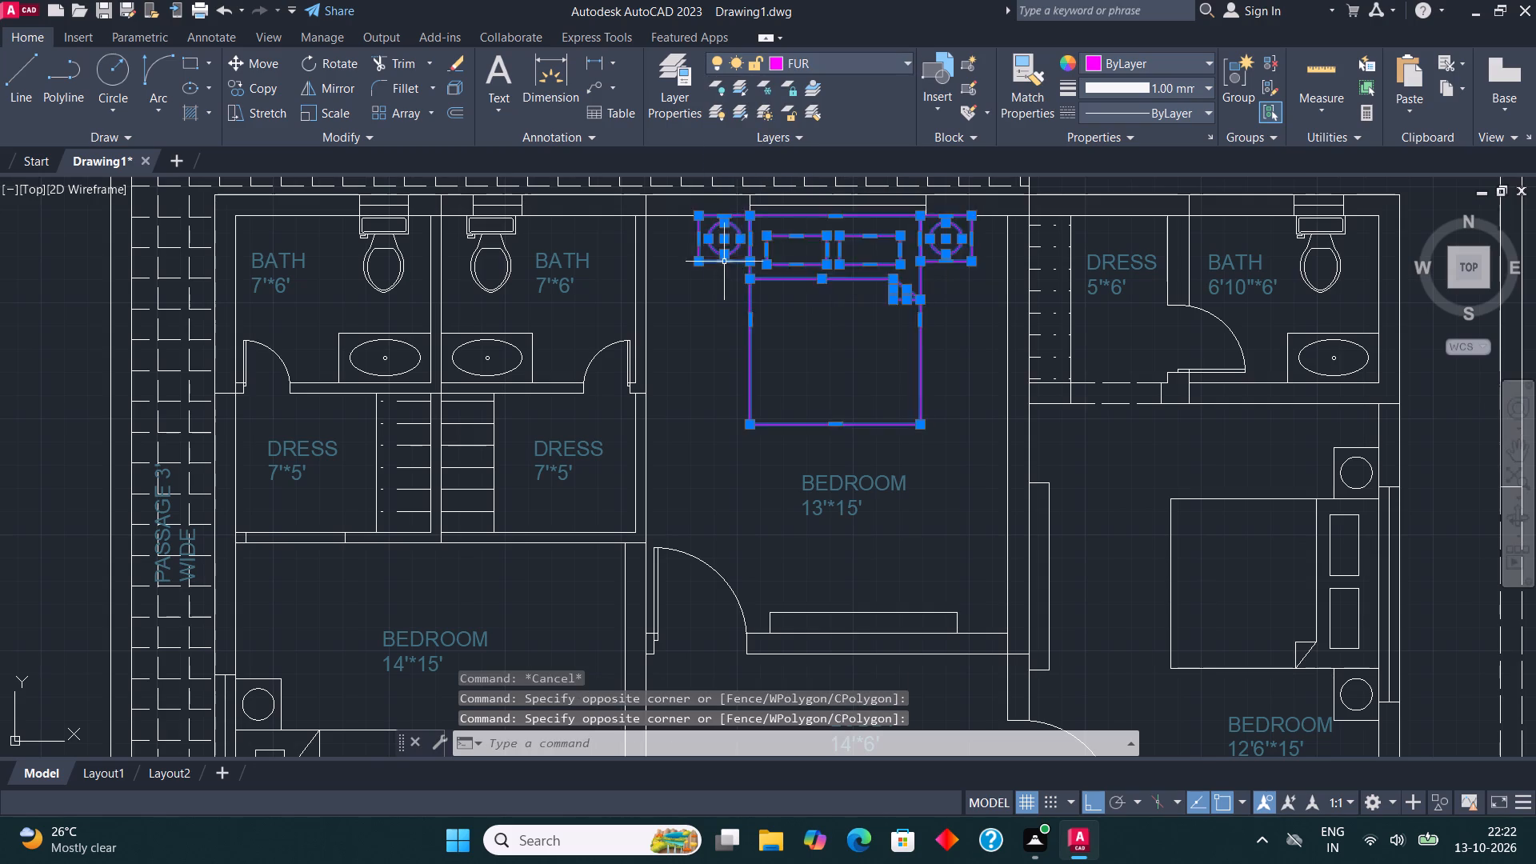
Select the washbasins with their counters and the toilets in the two adjoining 7'*6' baths.
click(500, 471)
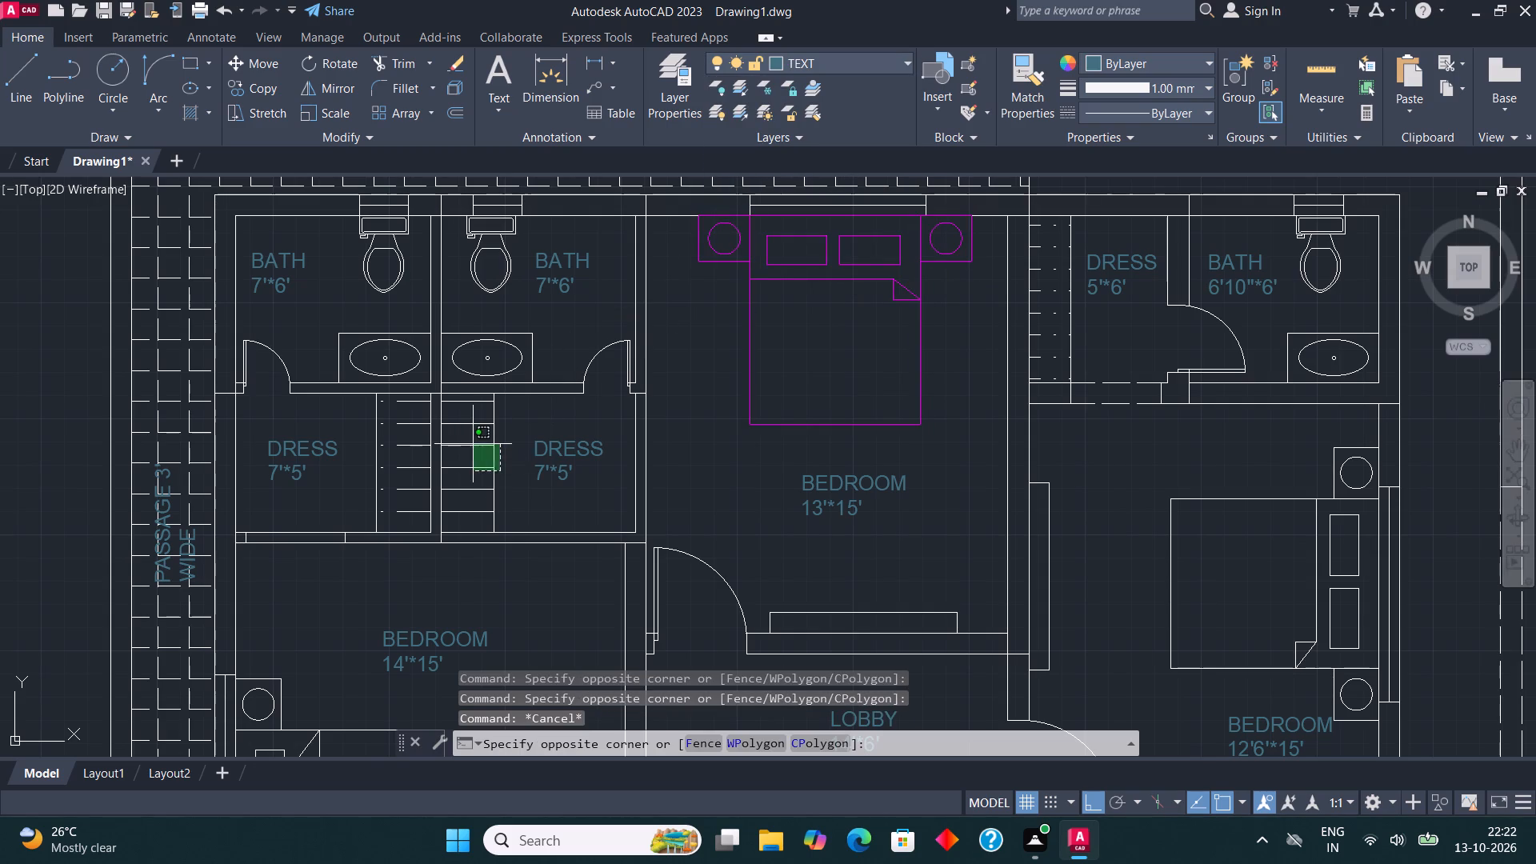
click(501, 480)
click(543, 372)
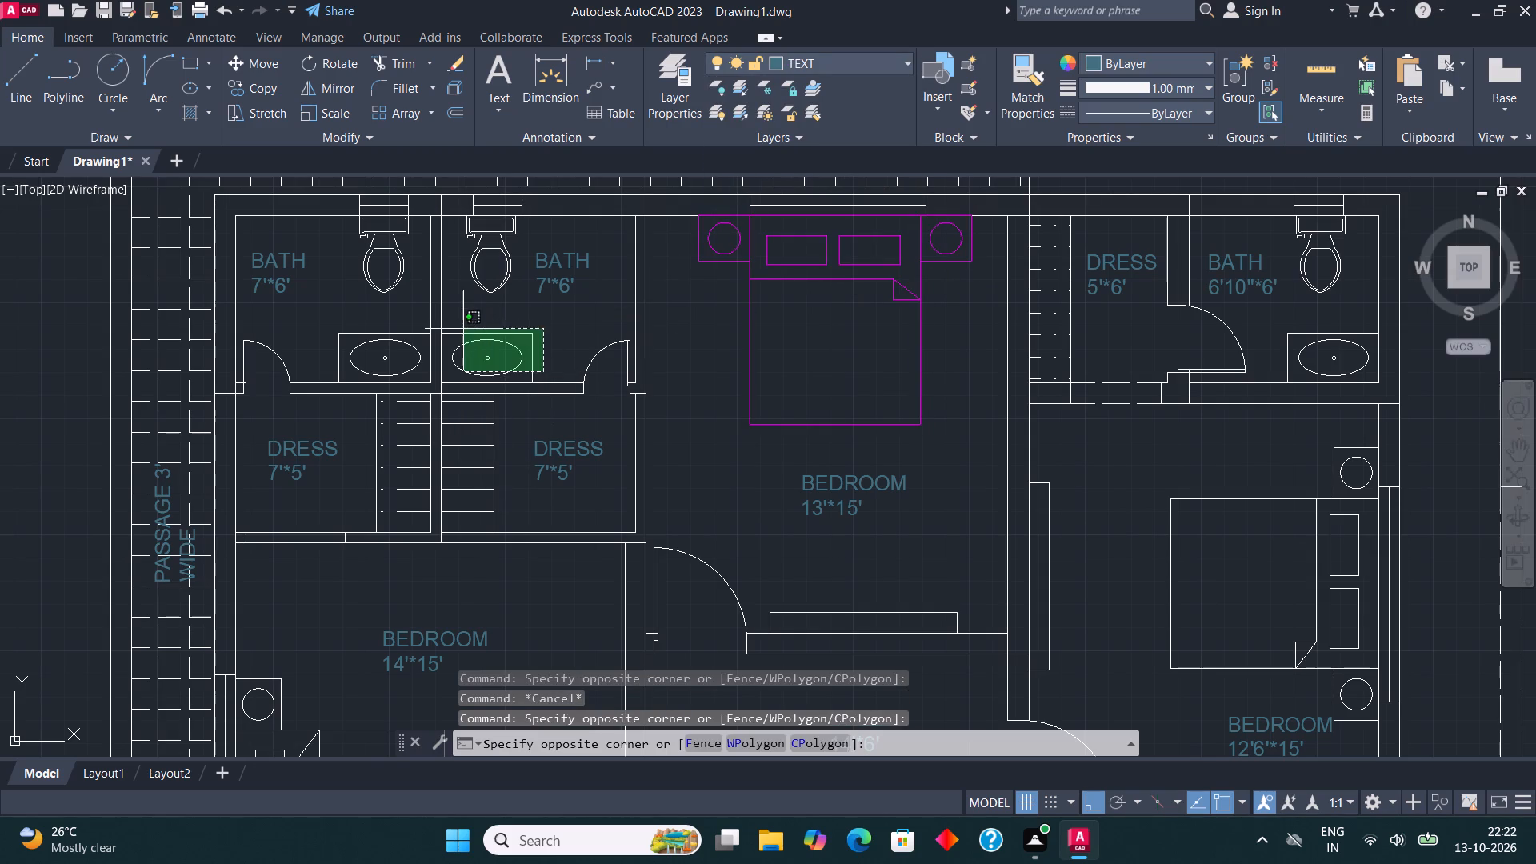
click(463, 329)
click(401, 362)
click(350, 333)
click(406, 293)
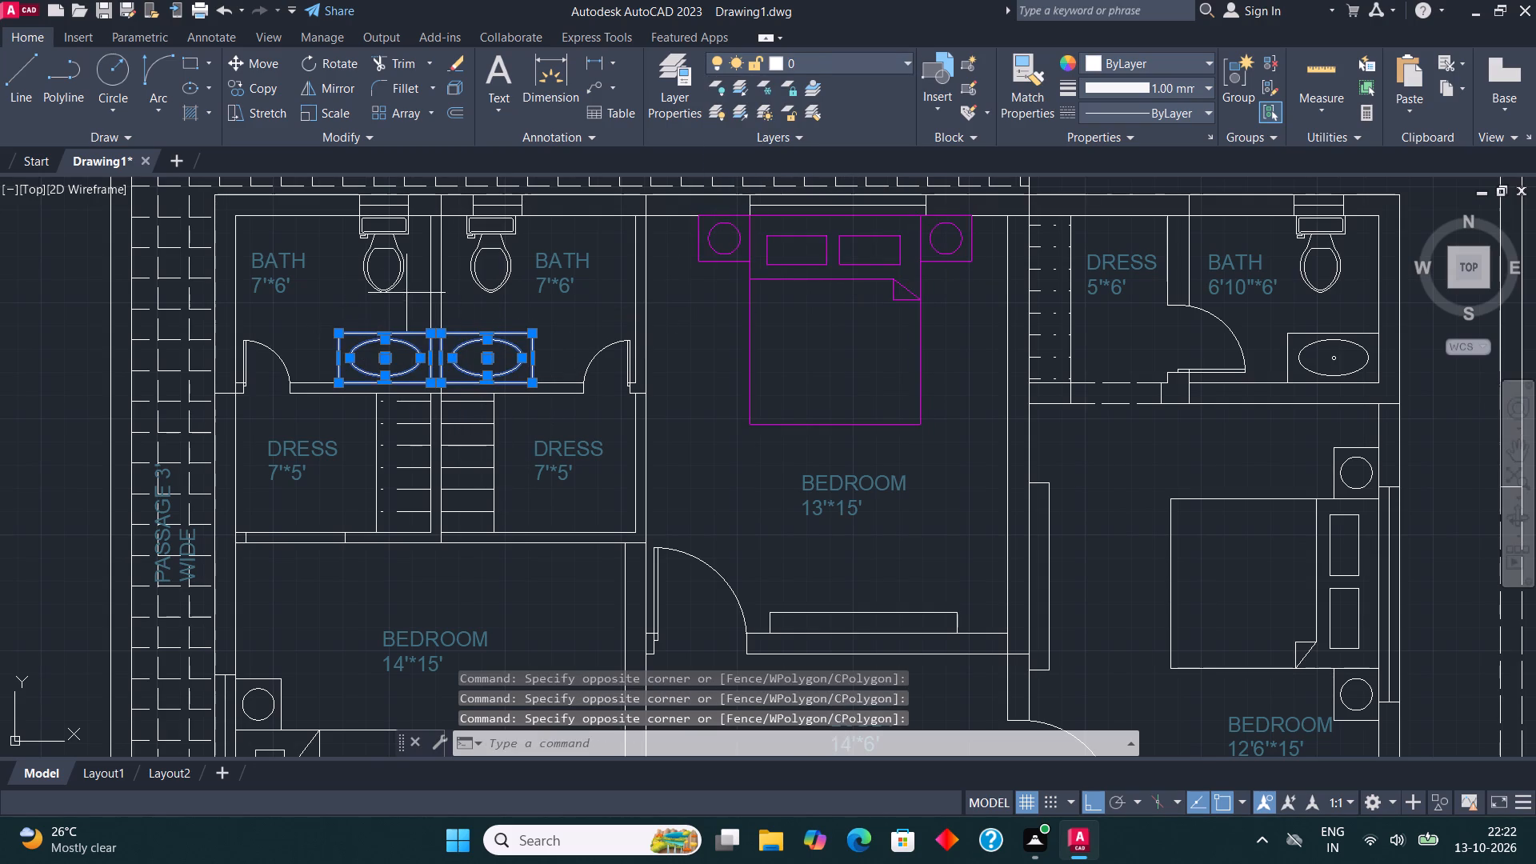
click(378, 273)
click(478, 282)
Add the toilet and washbasin in the 6'10"*6' bath to the selection.
scroll(522, 314, down, 1)
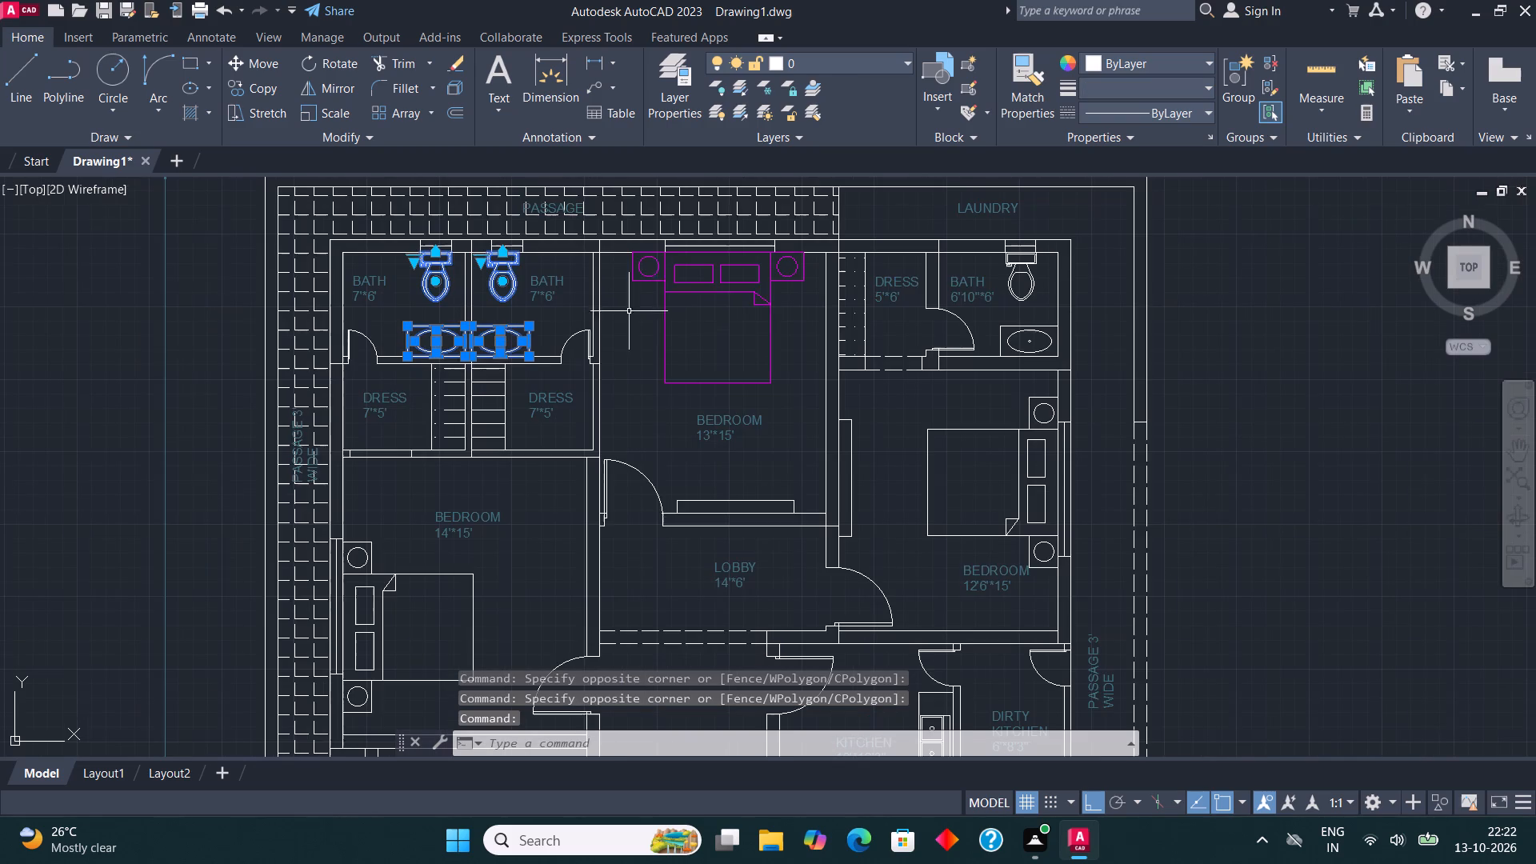
scroll(1007, 317, up, 3)
drag(1094, 430, 1090, 412)
click(1029, 224)
Add the bed, pillows and both side tables in the 12'6"*15' bedroom to the selection.
scroll(937, 337, down, 2)
scroll(977, 495, up, 2)
click(1080, 597)
click(943, 397)
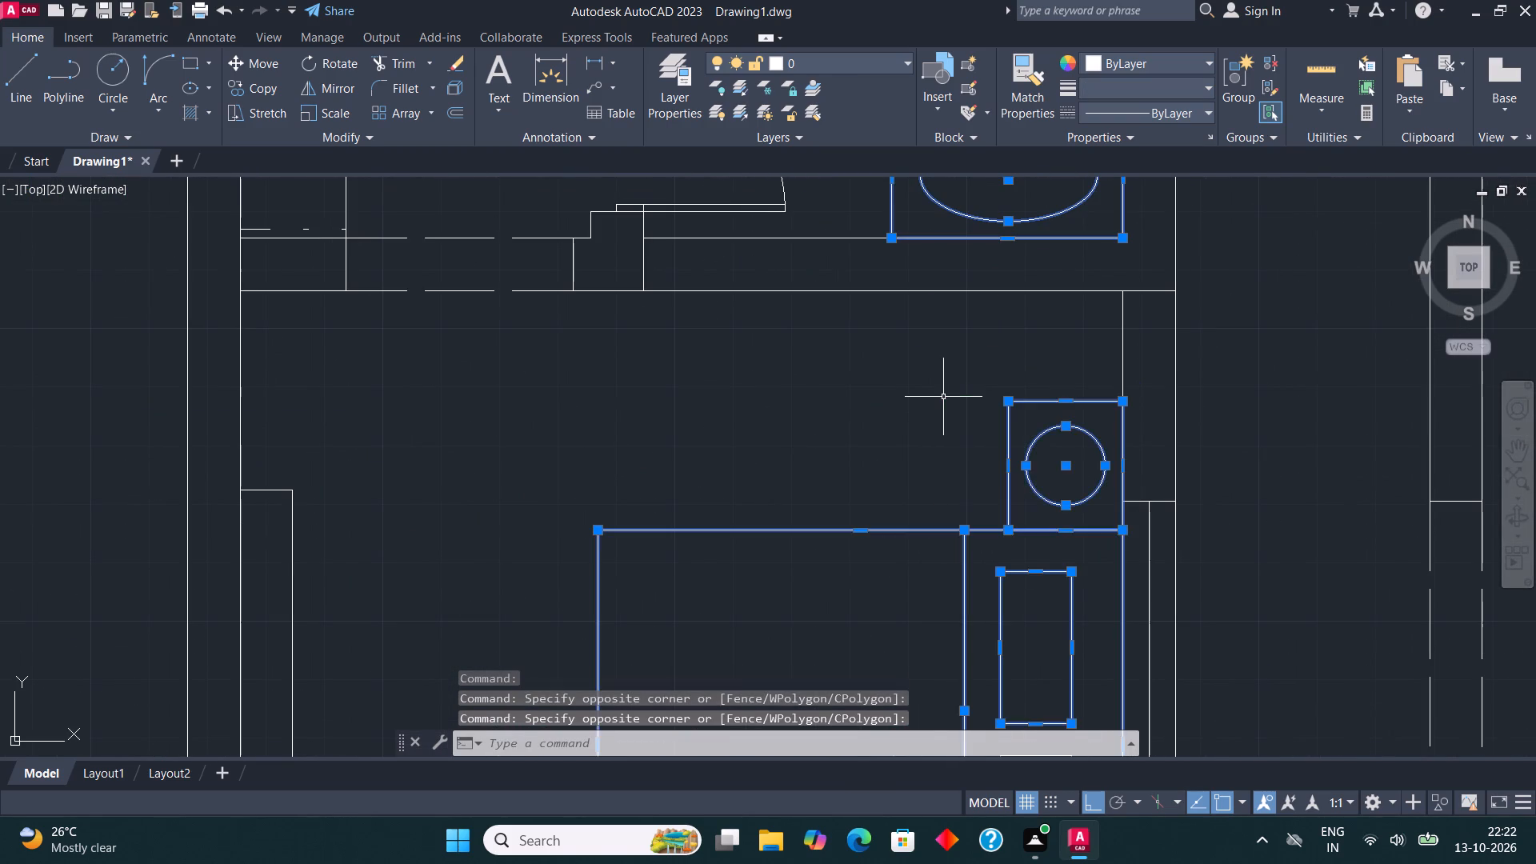
scroll(948, 390, down, 3)
scroll(981, 551, up, 3)
click(980, 600)
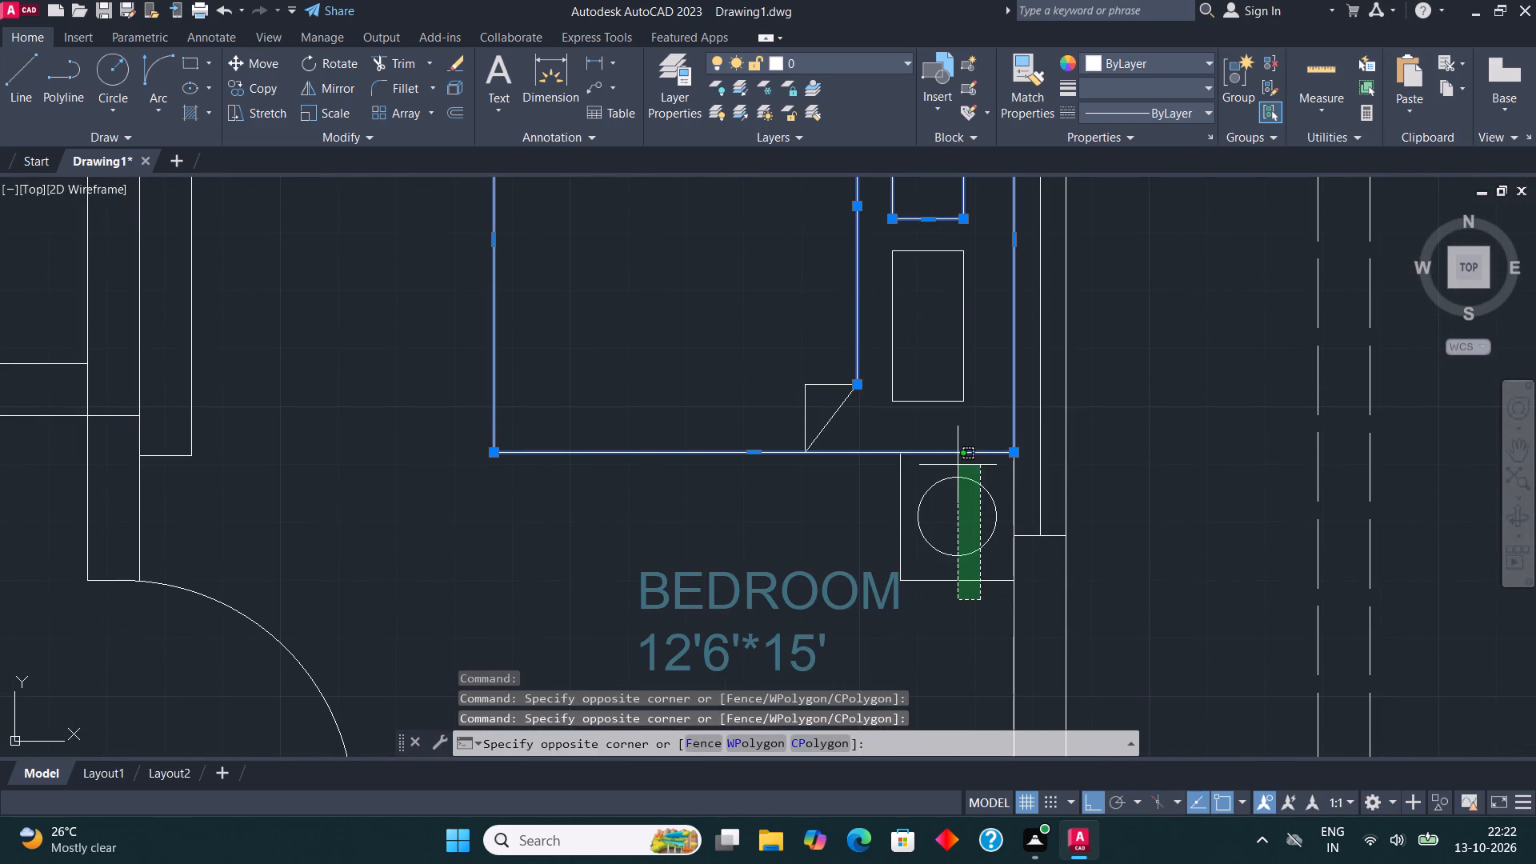
click(958, 462)
click(955, 507)
click(703, 242)
Add the kitchen's double sink and four-burner stove to the selection.
scroll(743, 306, down, 3)
scroll(711, 548, up, 2)
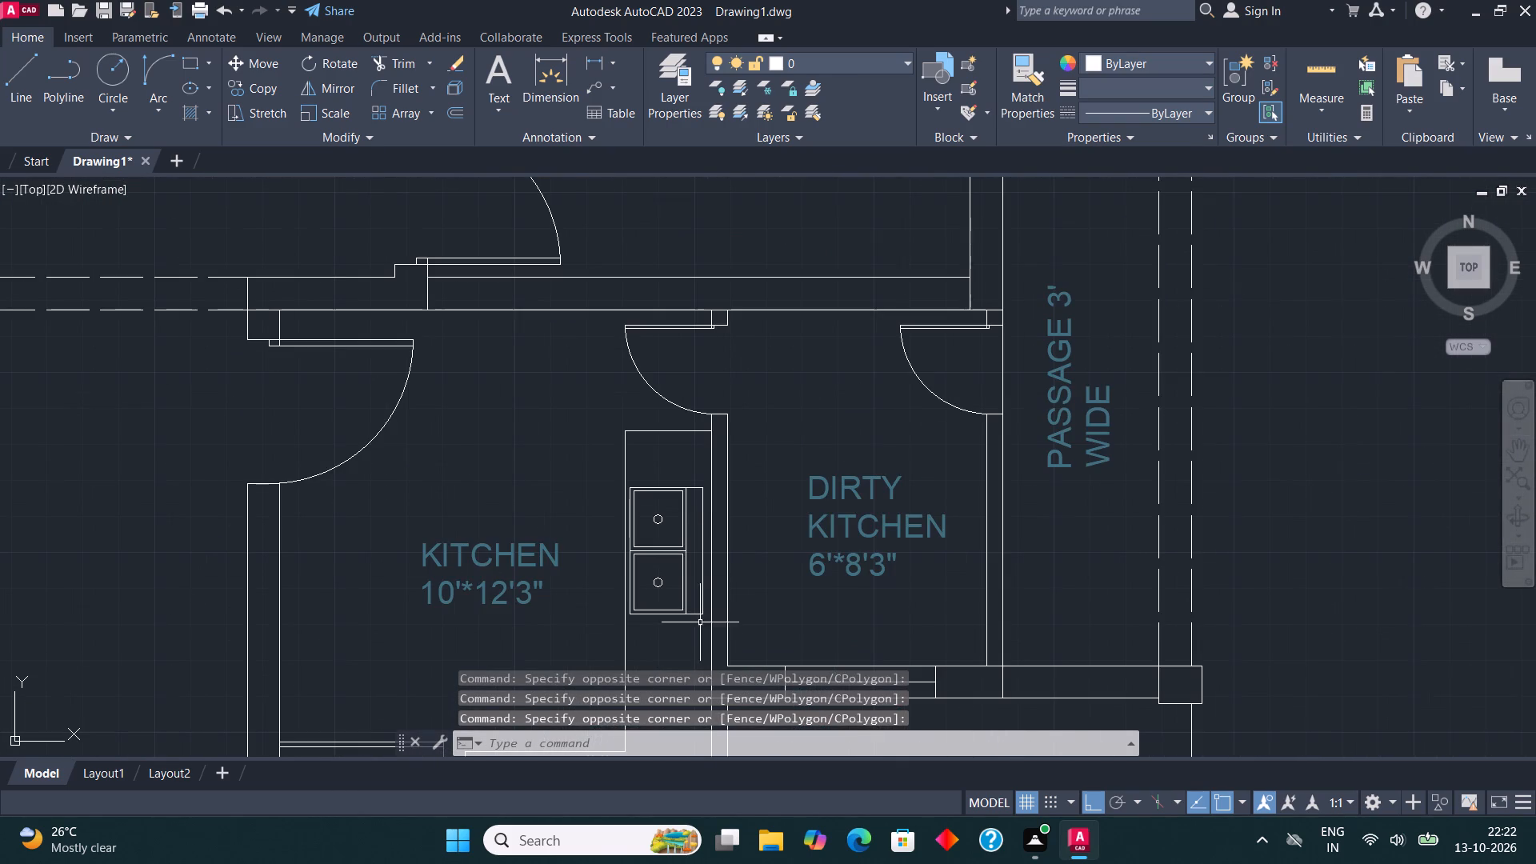
scroll(700, 627, up, 2)
click(706, 613)
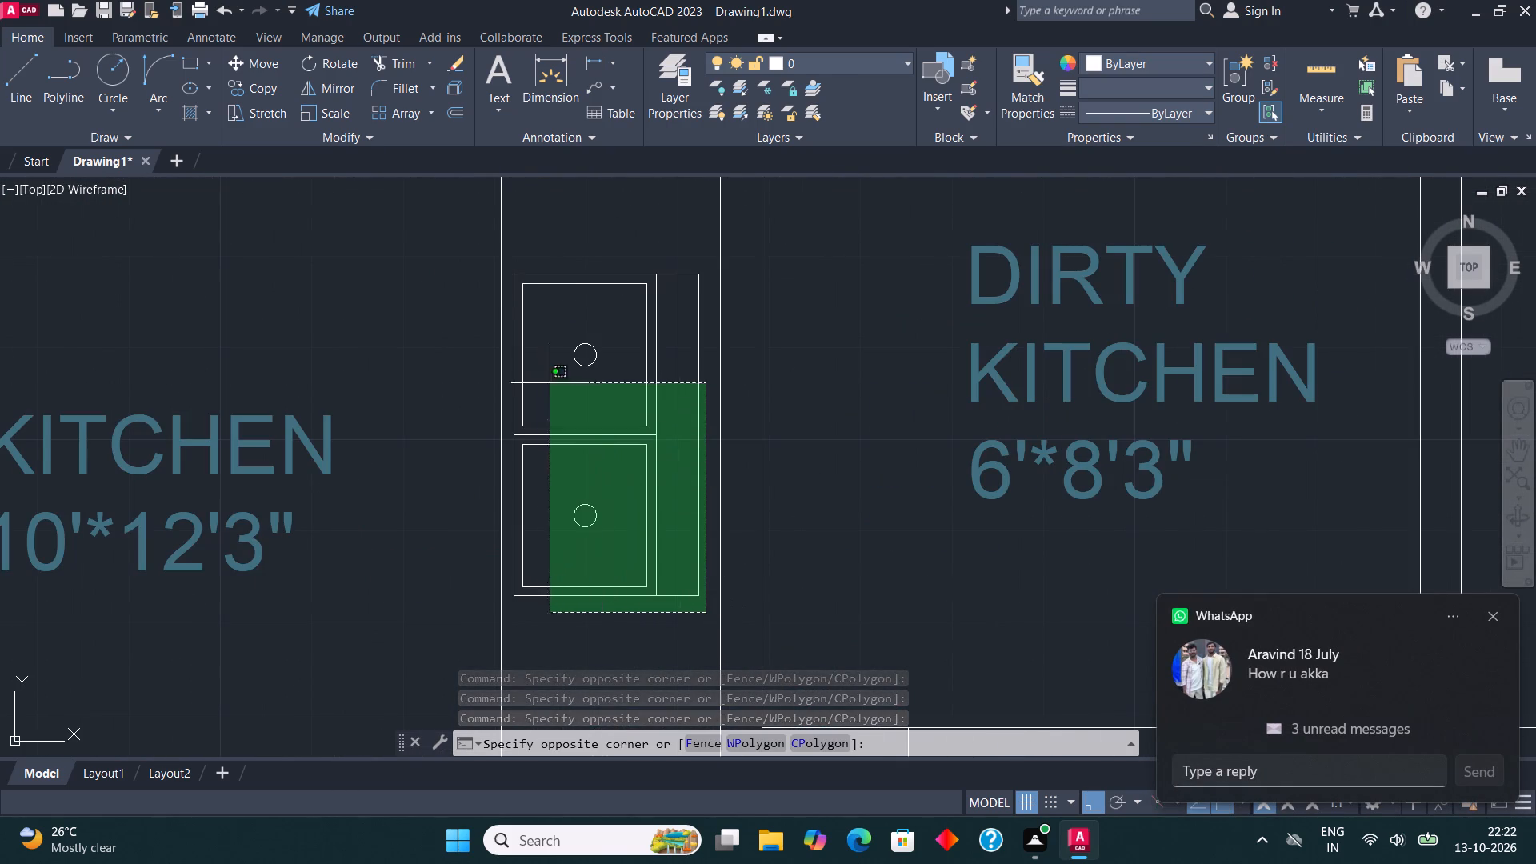
click(507, 259)
scroll(588, 255, down, 4)
scroll(556, 370, up, 2)
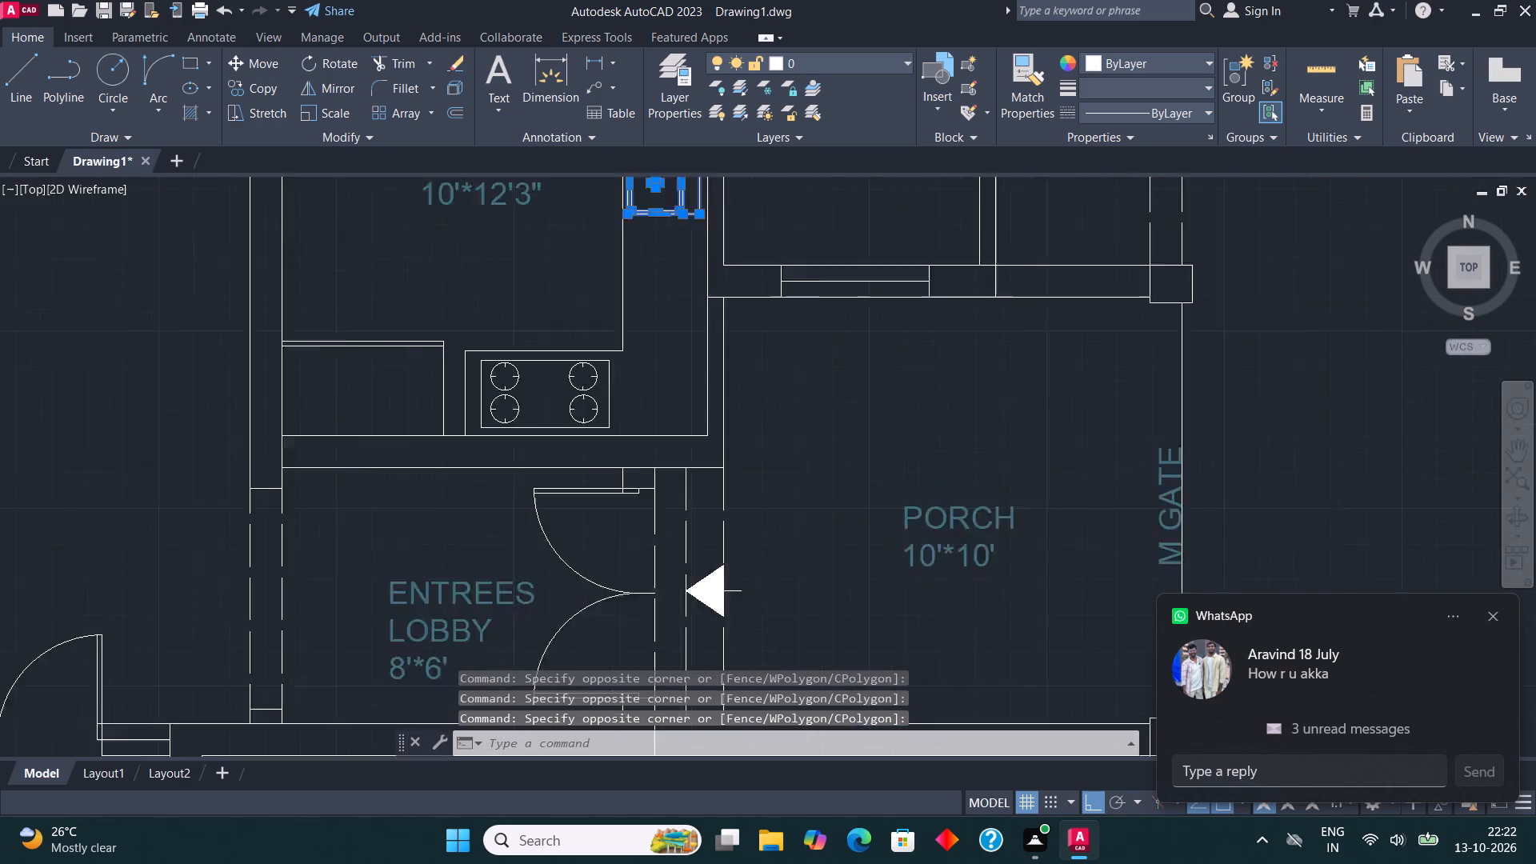
scroll(556, 370, up, 2)
click(691, 520)
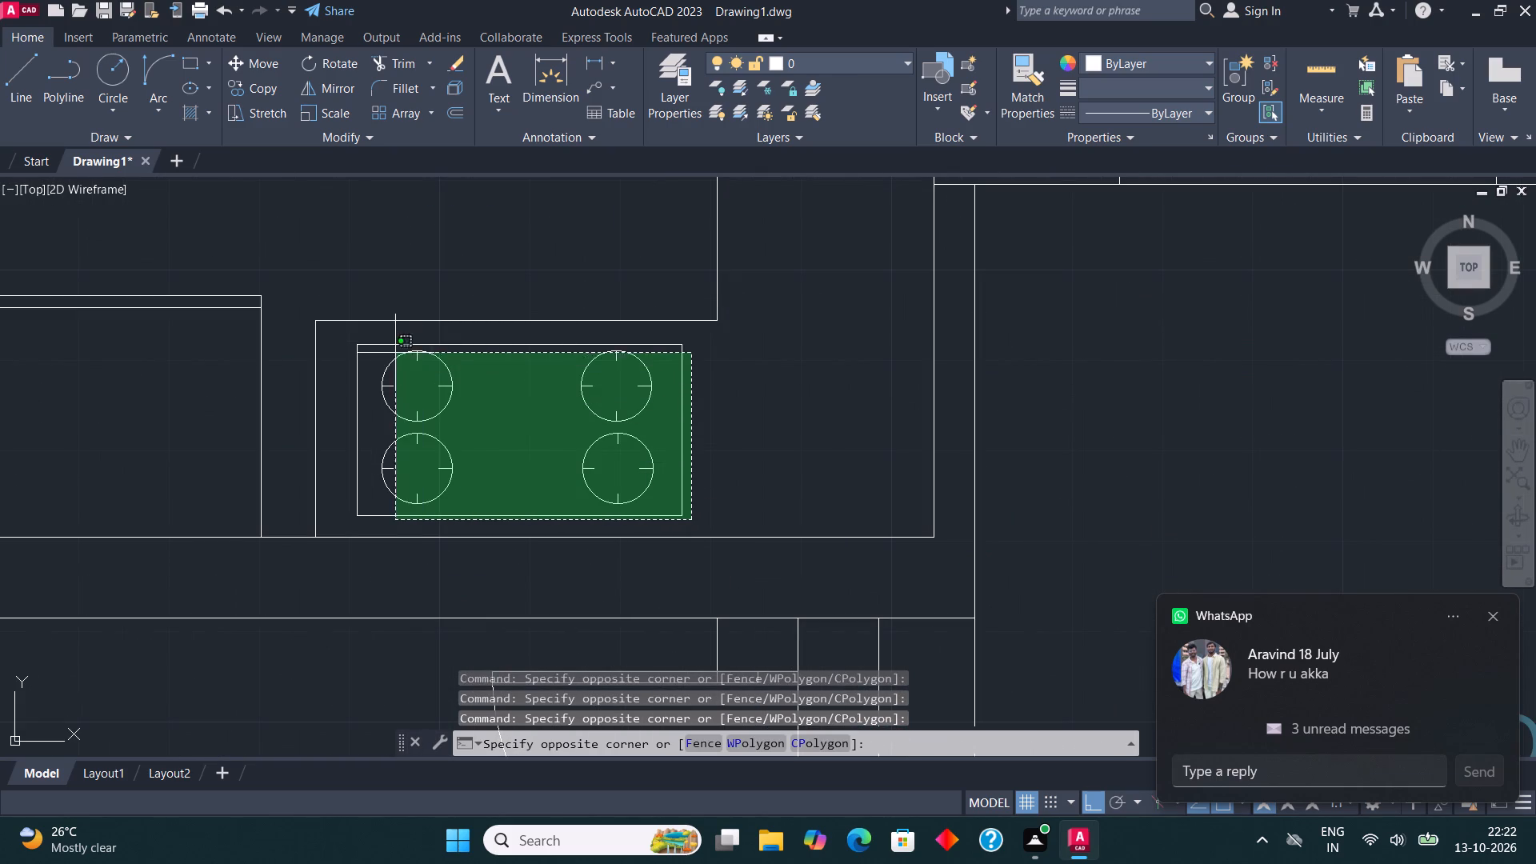
click(353, 336)
Add the kitchen counter outline and the rectangular unit beside the stove to the selection.
scroll(429, 382, down, 2)
scroll(388, 394, up, 1)
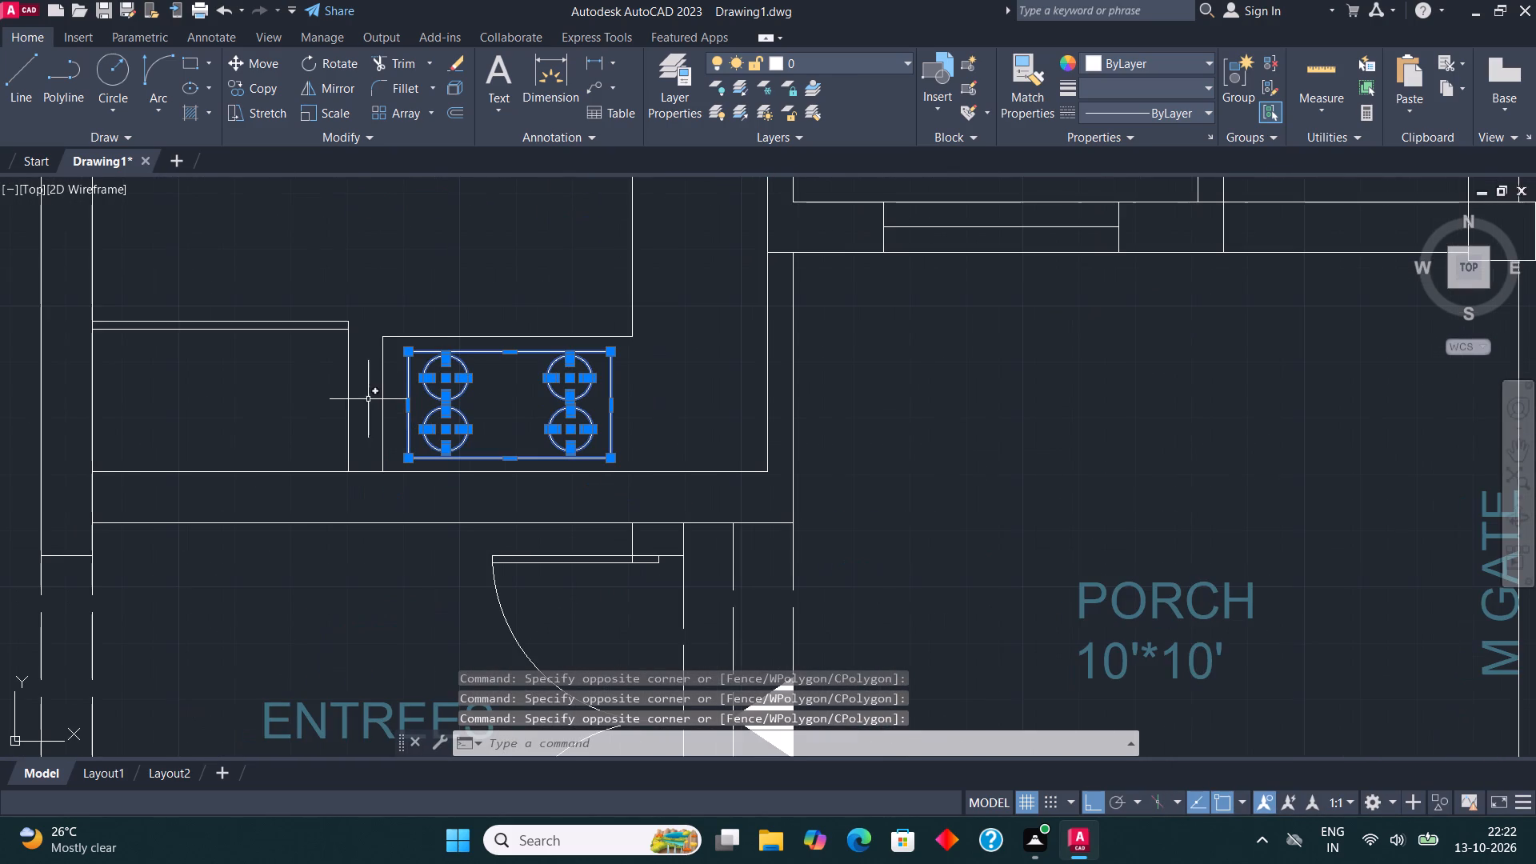
click(364, 402)
click(308, 305)
click(653, 360)
click(582, 290)
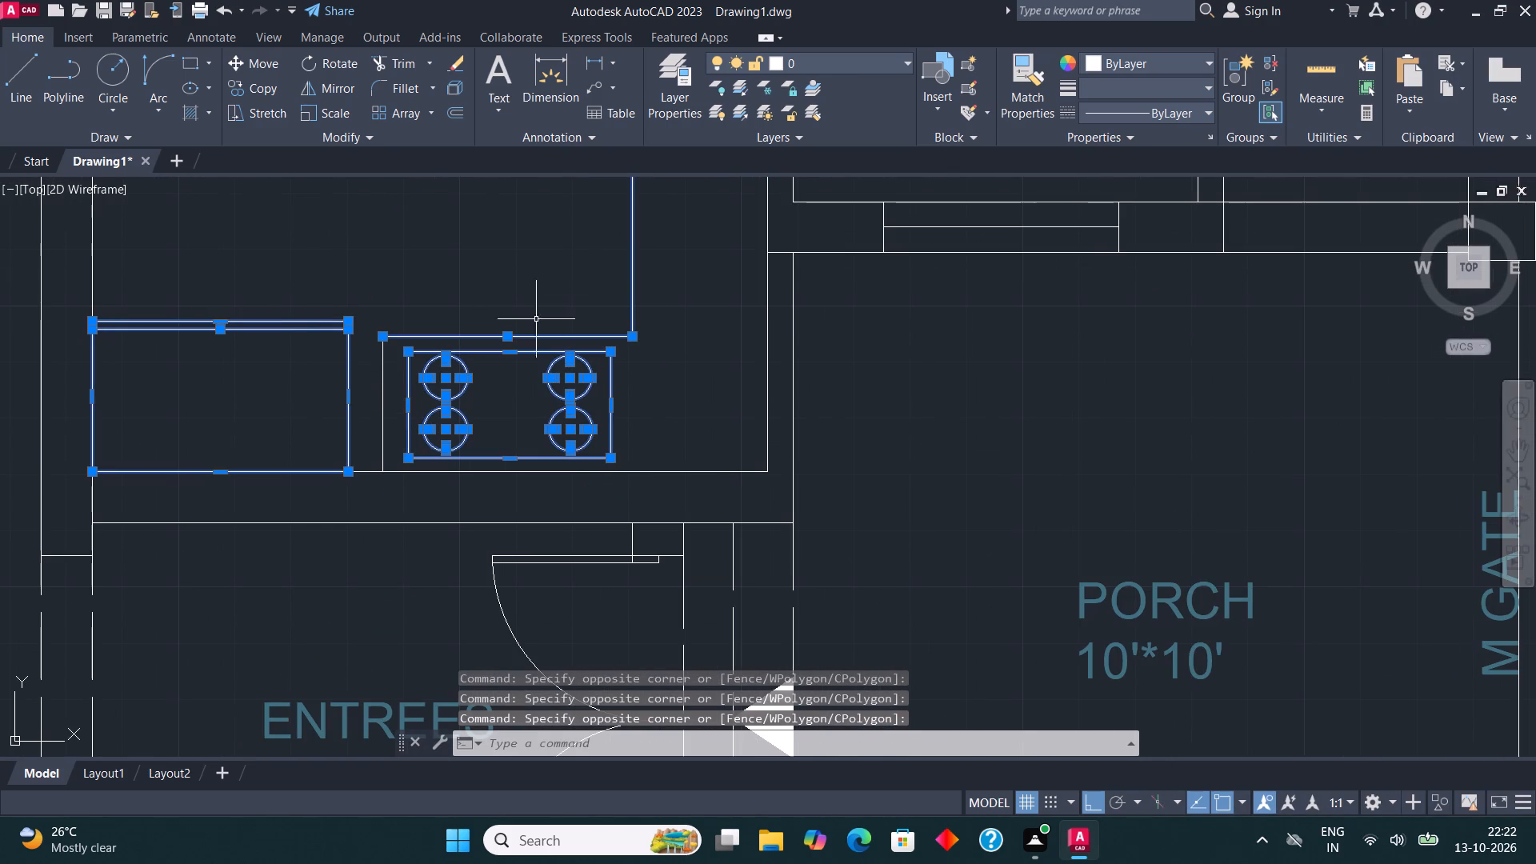
click(390, 370)
click(381, 356)
scroll(438, 462, down, 2)
scroll(513, 240, up, 3)
scroll(554, 329, down, 2)
scroll(560, 268, up, 2)
click(549, 279)
click(546, 255)
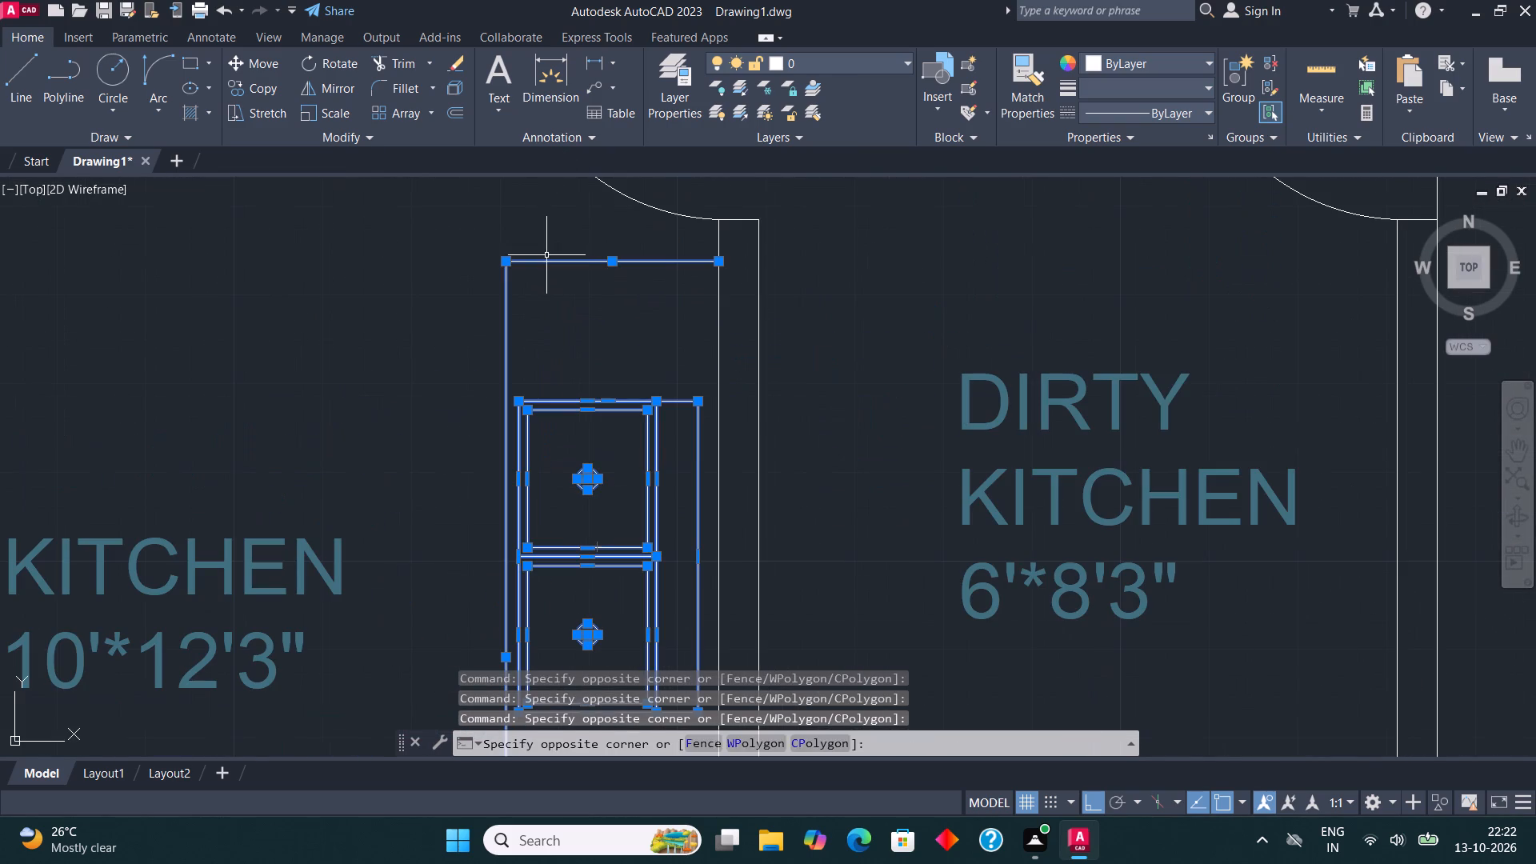
Add the T.V lounge's three-seat sofa on the entrance lobby side to the selection, including its back line.
scroll(703, 295, down, 4)
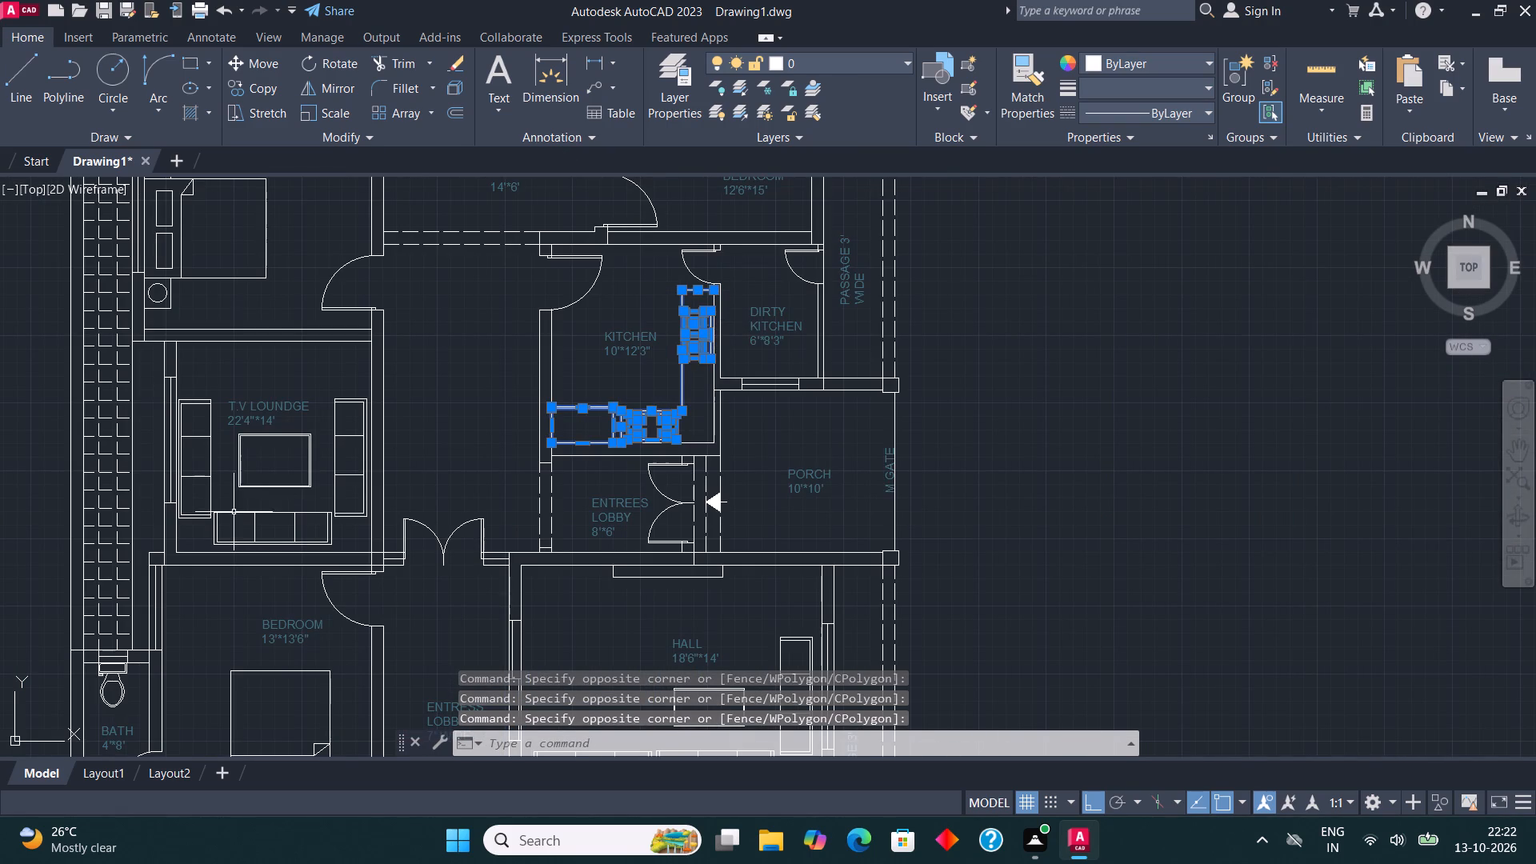
scroll(235, 515, up, 3)
click(717, 559)
scroll(678, 510, down, 2)
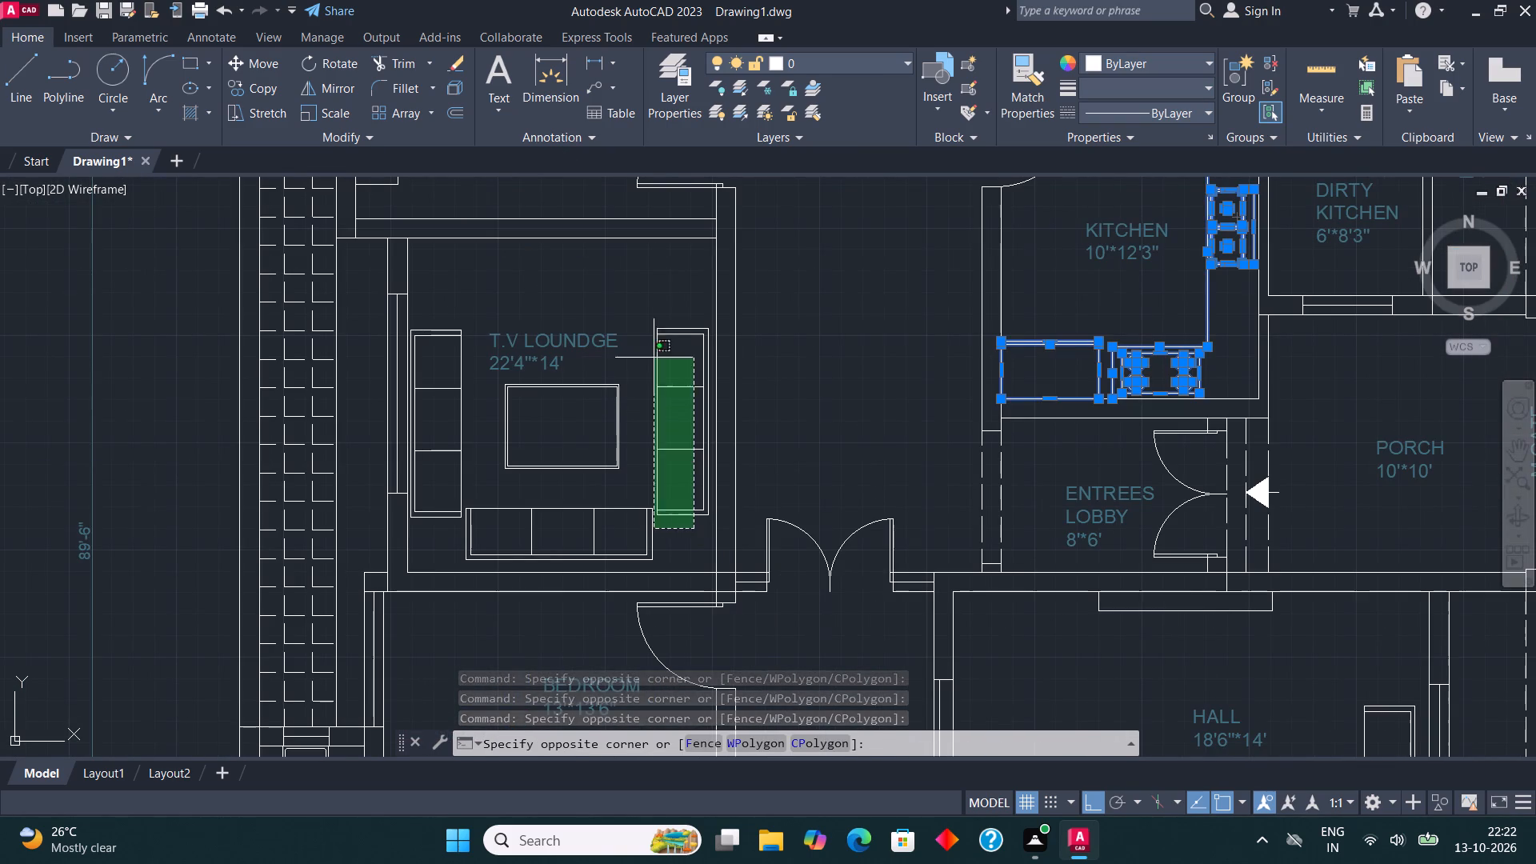
click(657, 314)
scroll(694, 414, up, 1)
click(717, 449)
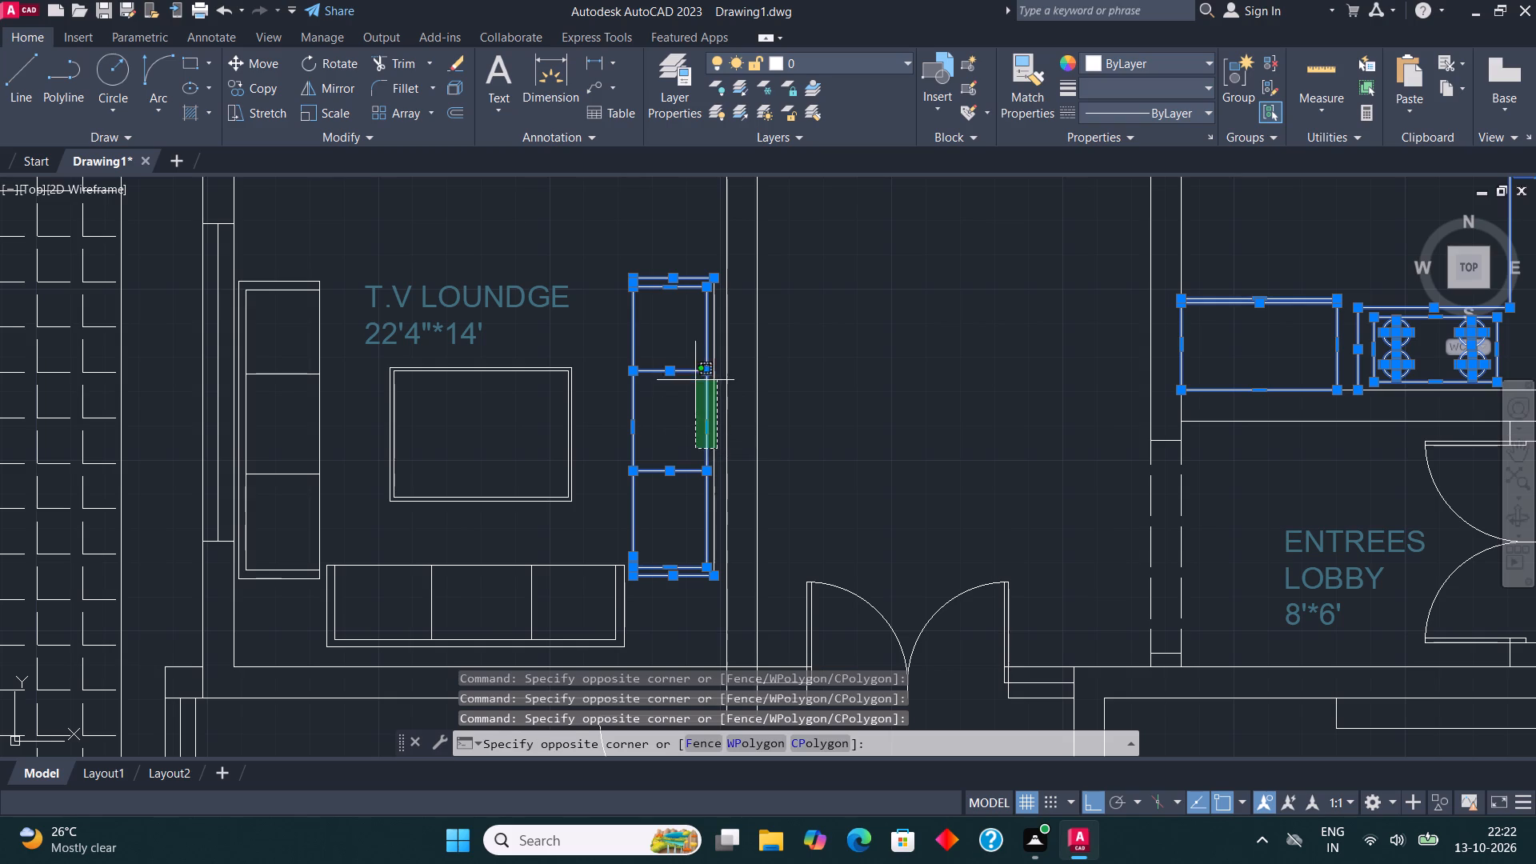
click(690, 271)
Add the T.V lounge's other two sofas and centre table, and move the whole selection to the FUR layer.
click(643, 656)
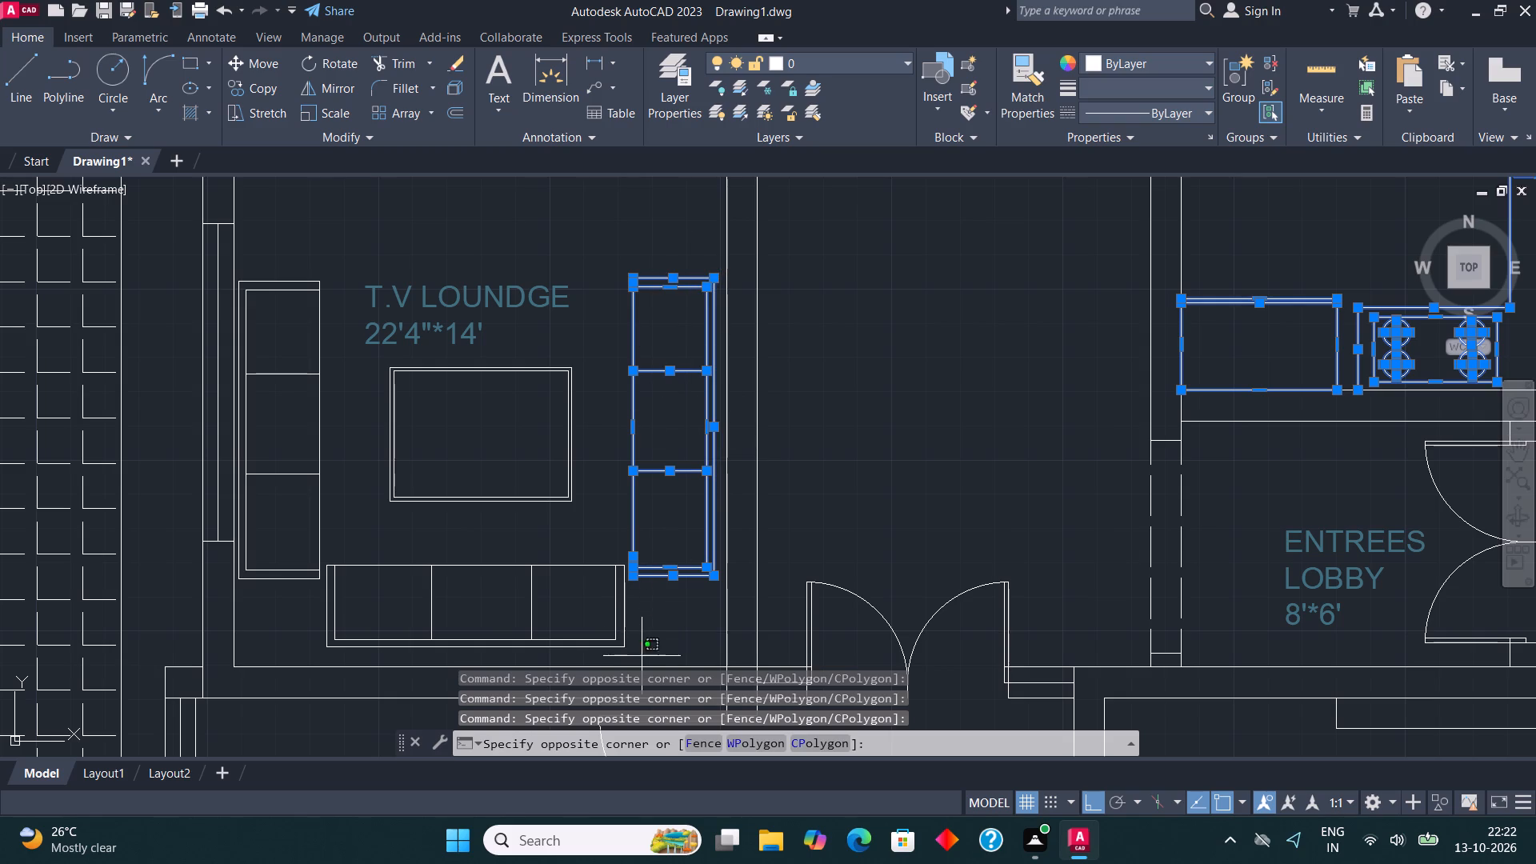
click(291, 501)
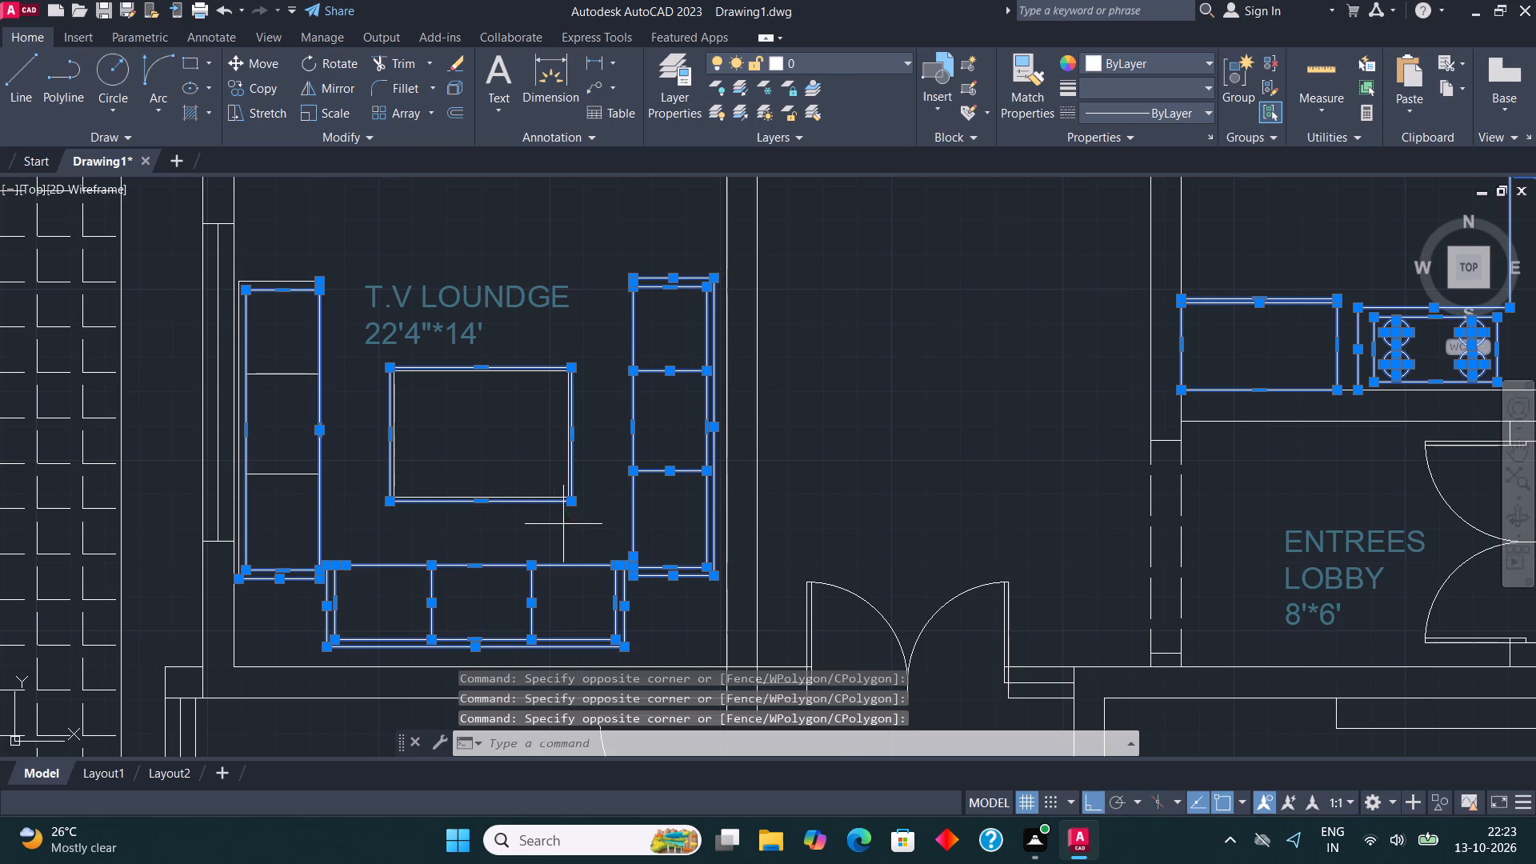
click(563, 524)
click(470, 449)
click(310, 599)
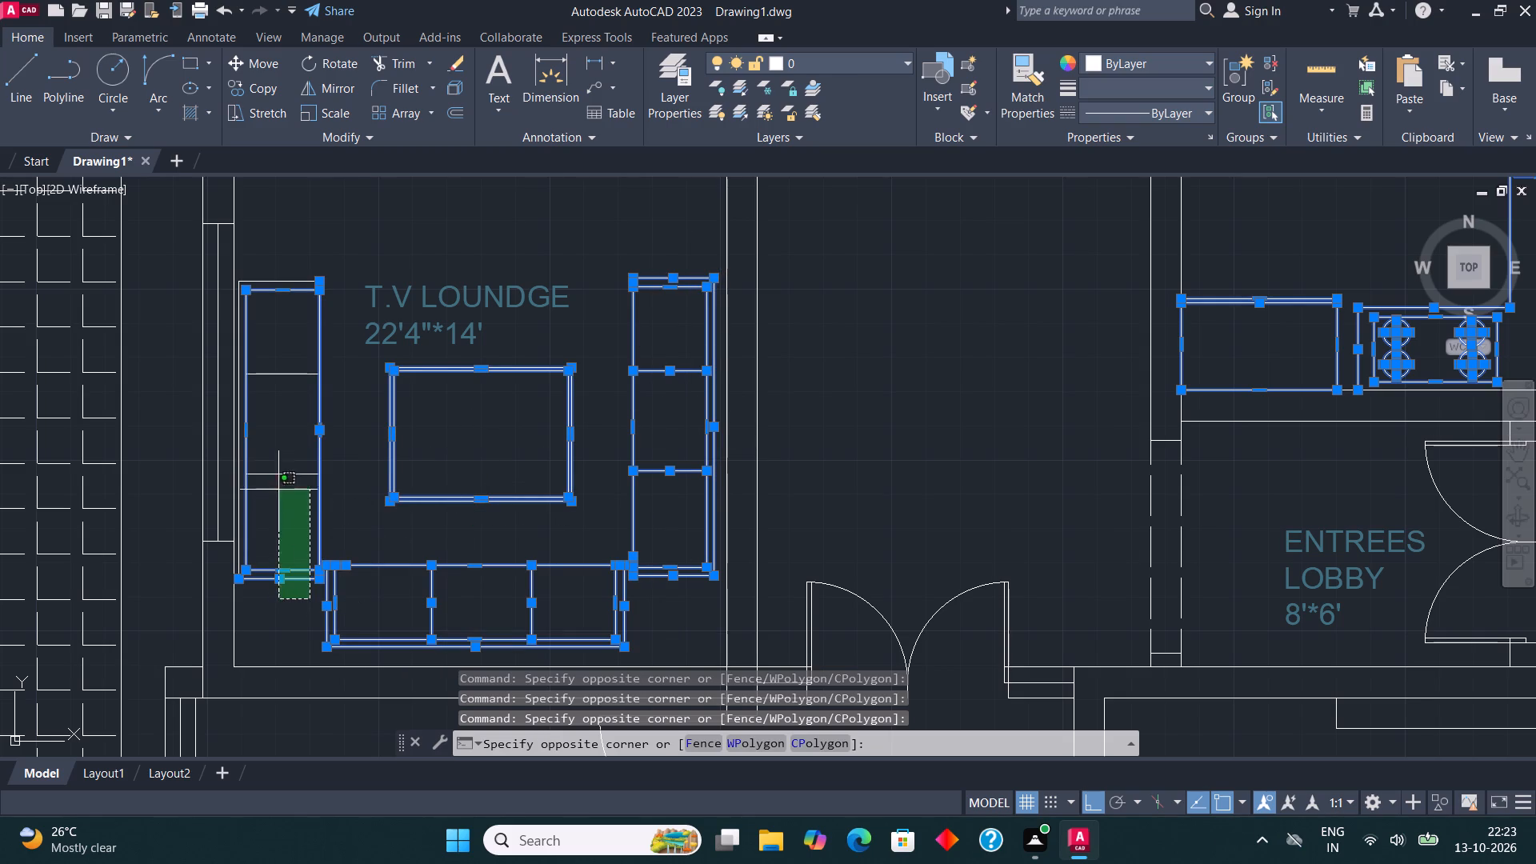
click(257, 266)
middle_drag(257, 274, 299, 297)
scroll(286, 420, up, 2)
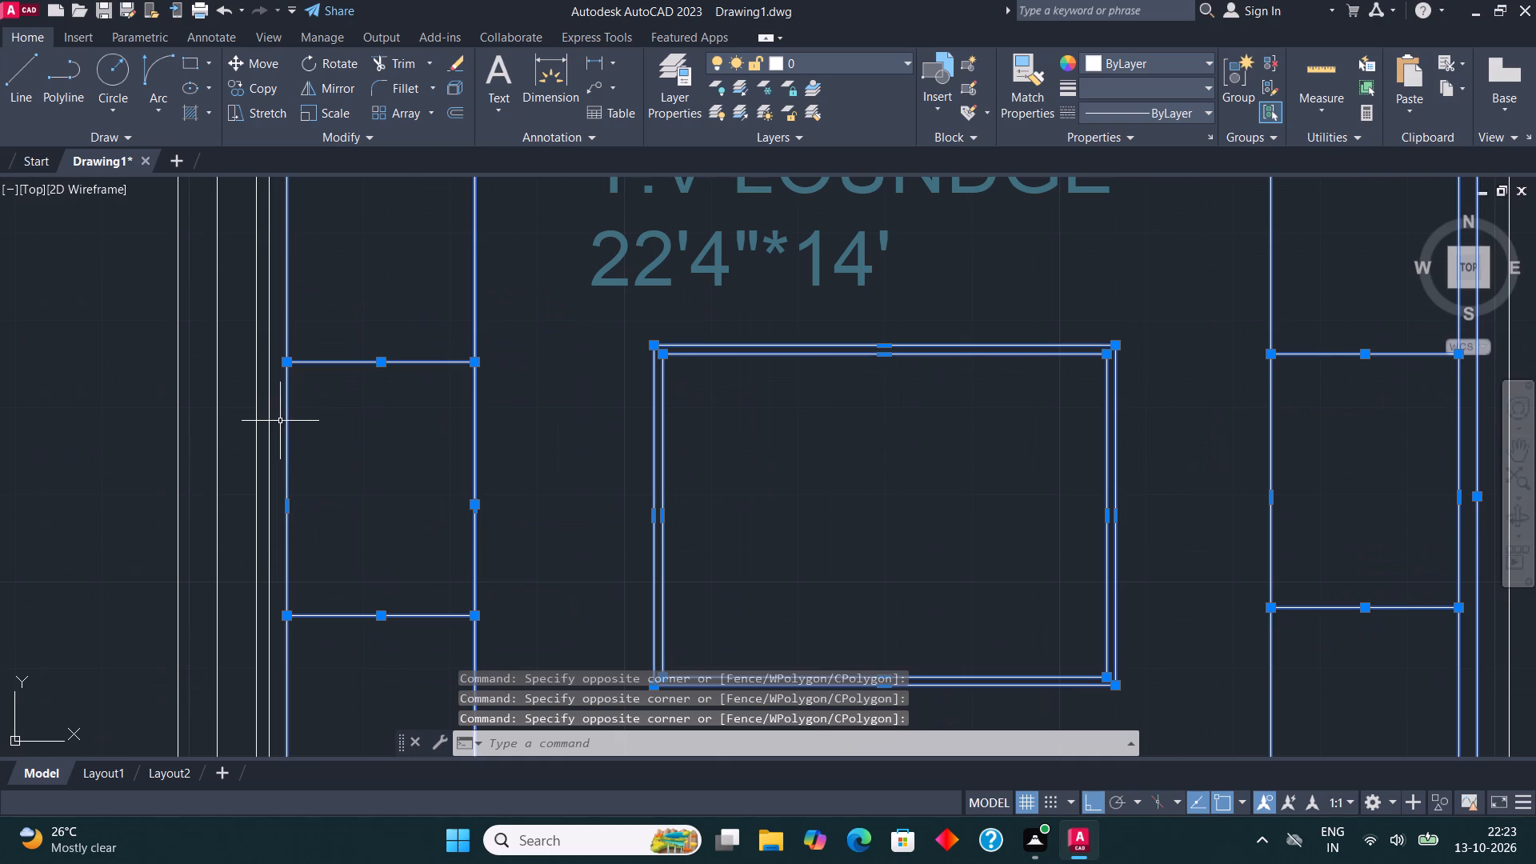
click(272, 411)
click(266, 428)
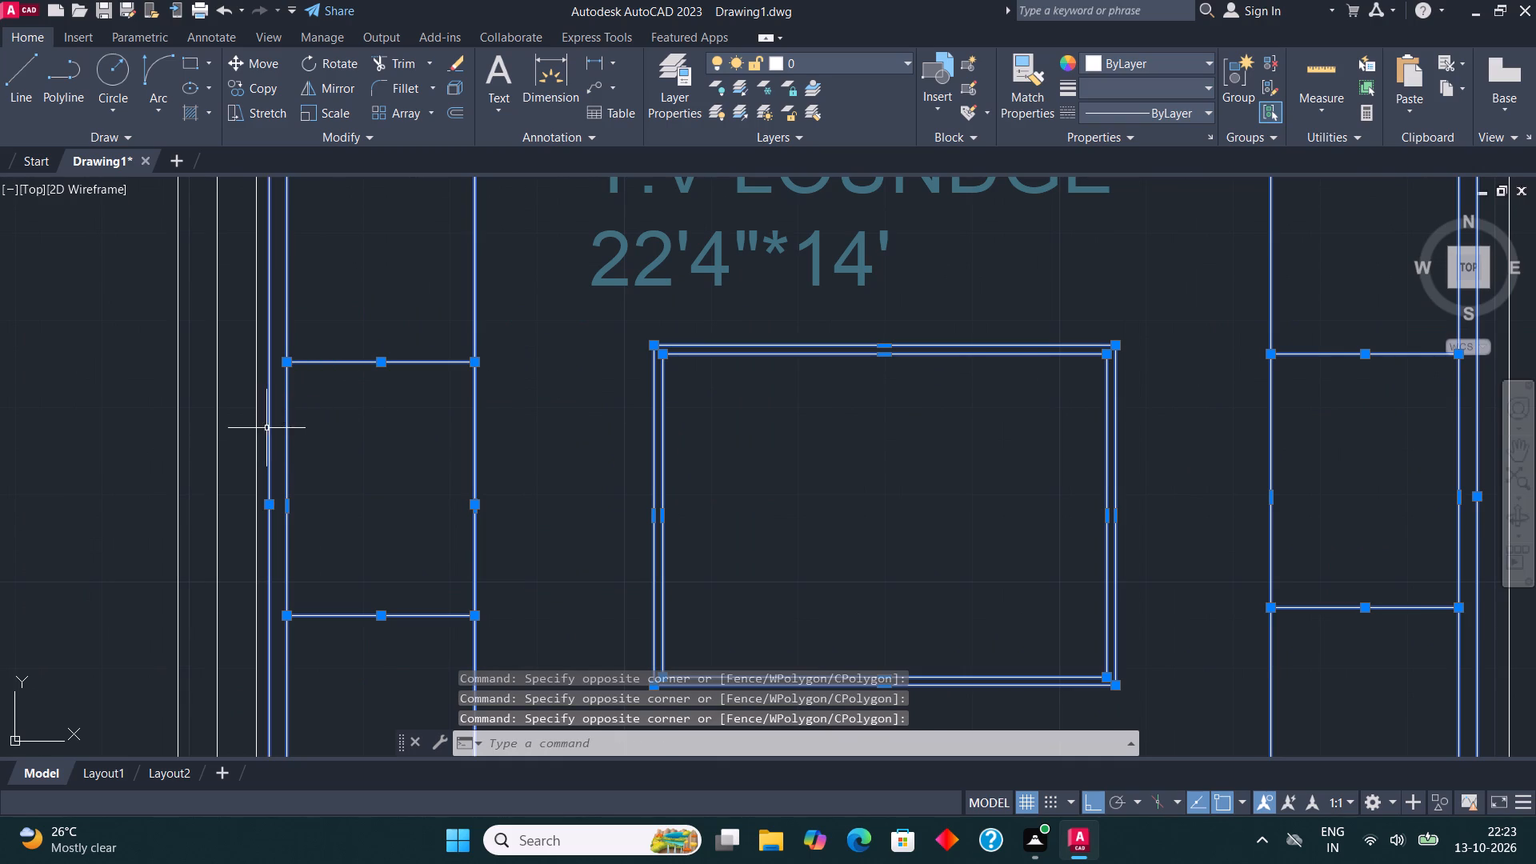
scroll(453, 348, down, 2)
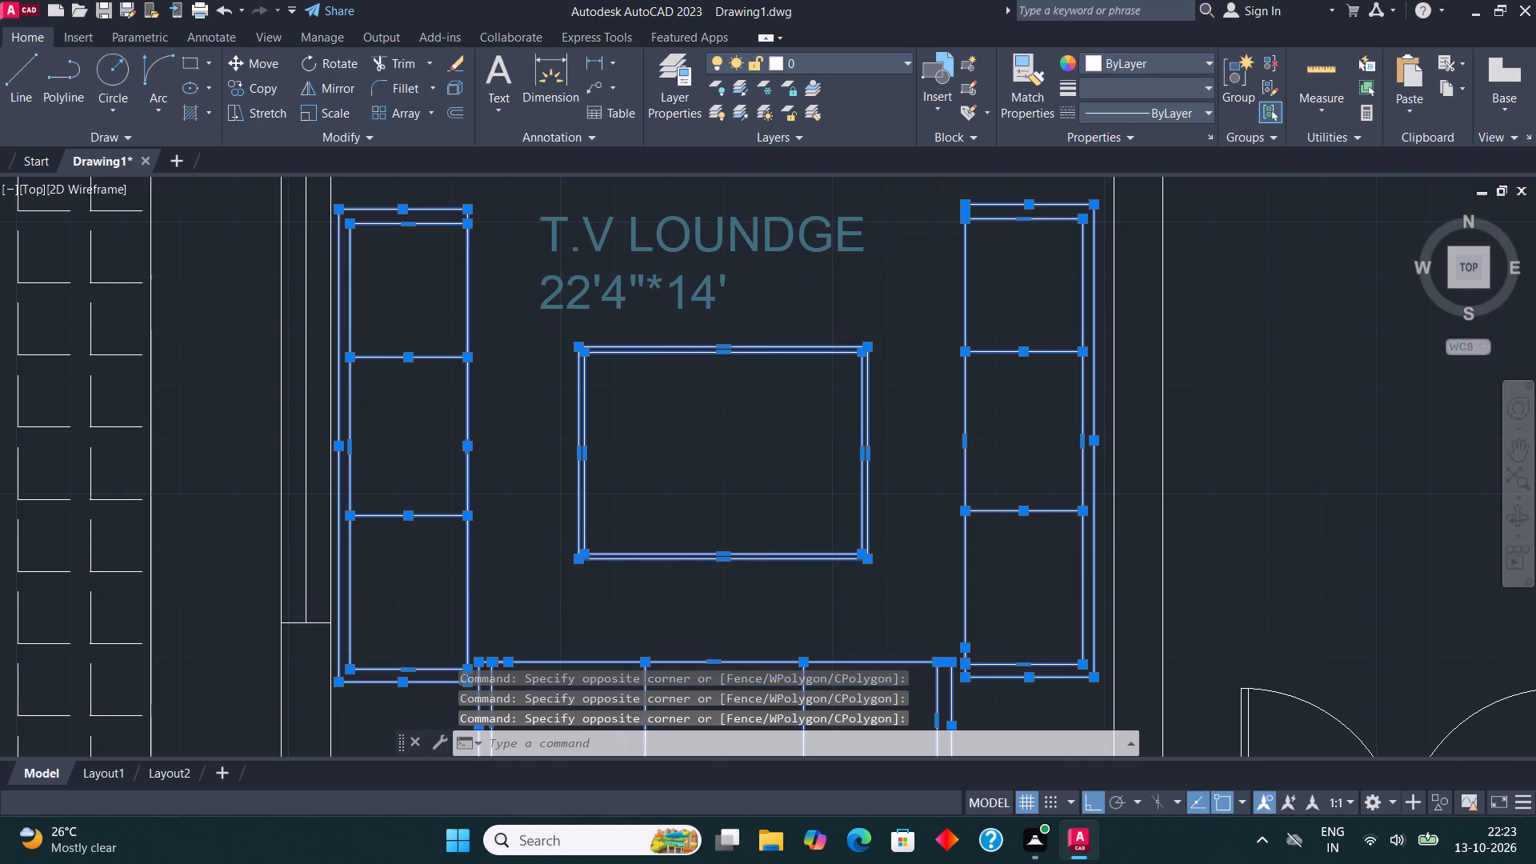
click(822, 65)
click(814, 183)
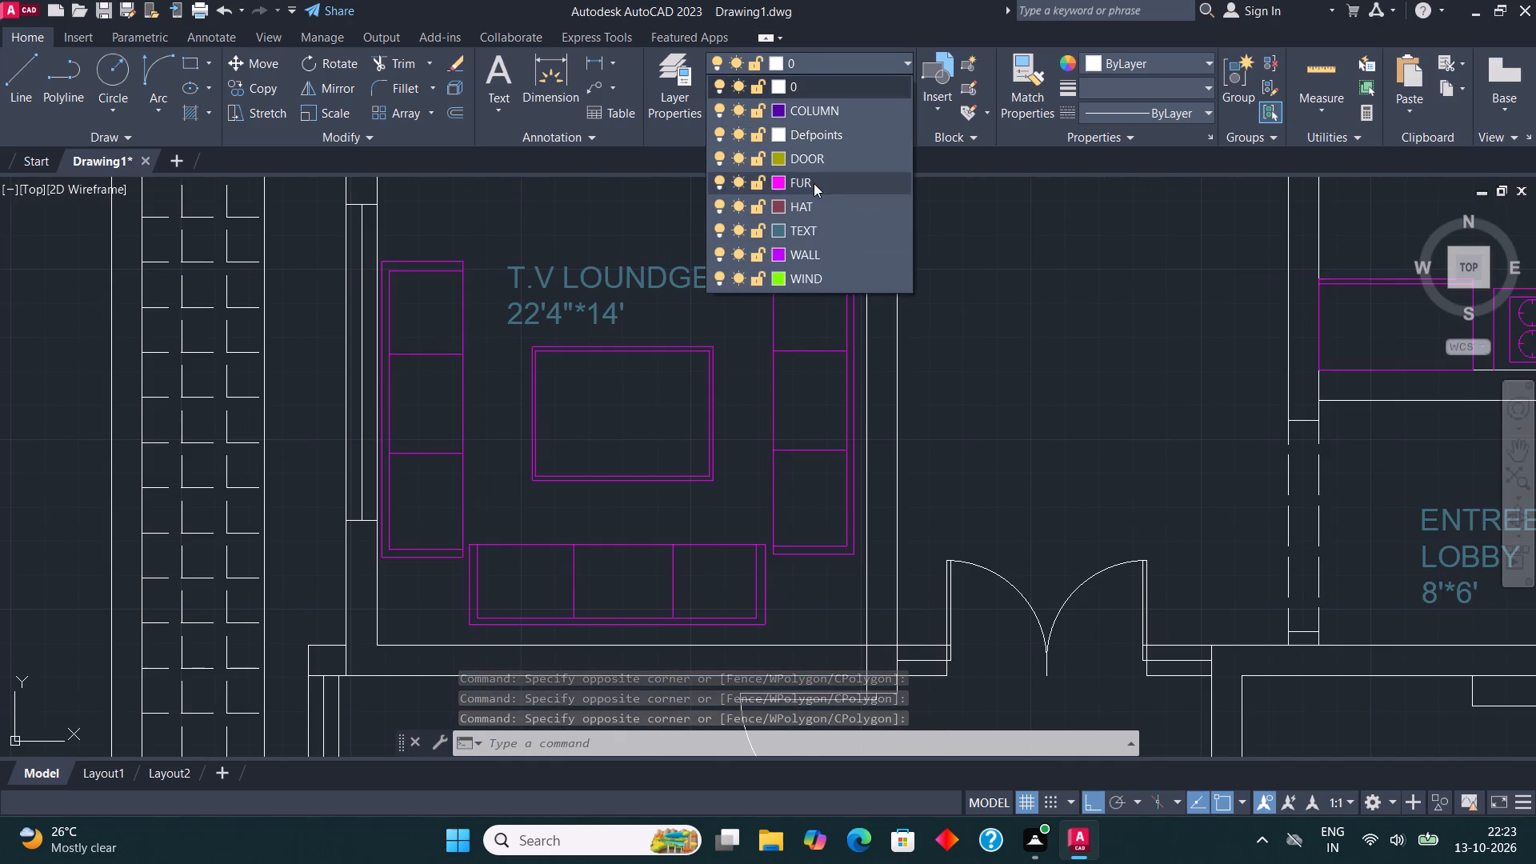
key(Escape)
Select the bed and side tables in the 13'*13'6" bedroom and the toilet in the adjoining 4'*8' bath.
scroll(539, 335, down, 3)
scroll(600, 526, up, 3)
scroll(605, 530, down, 3)
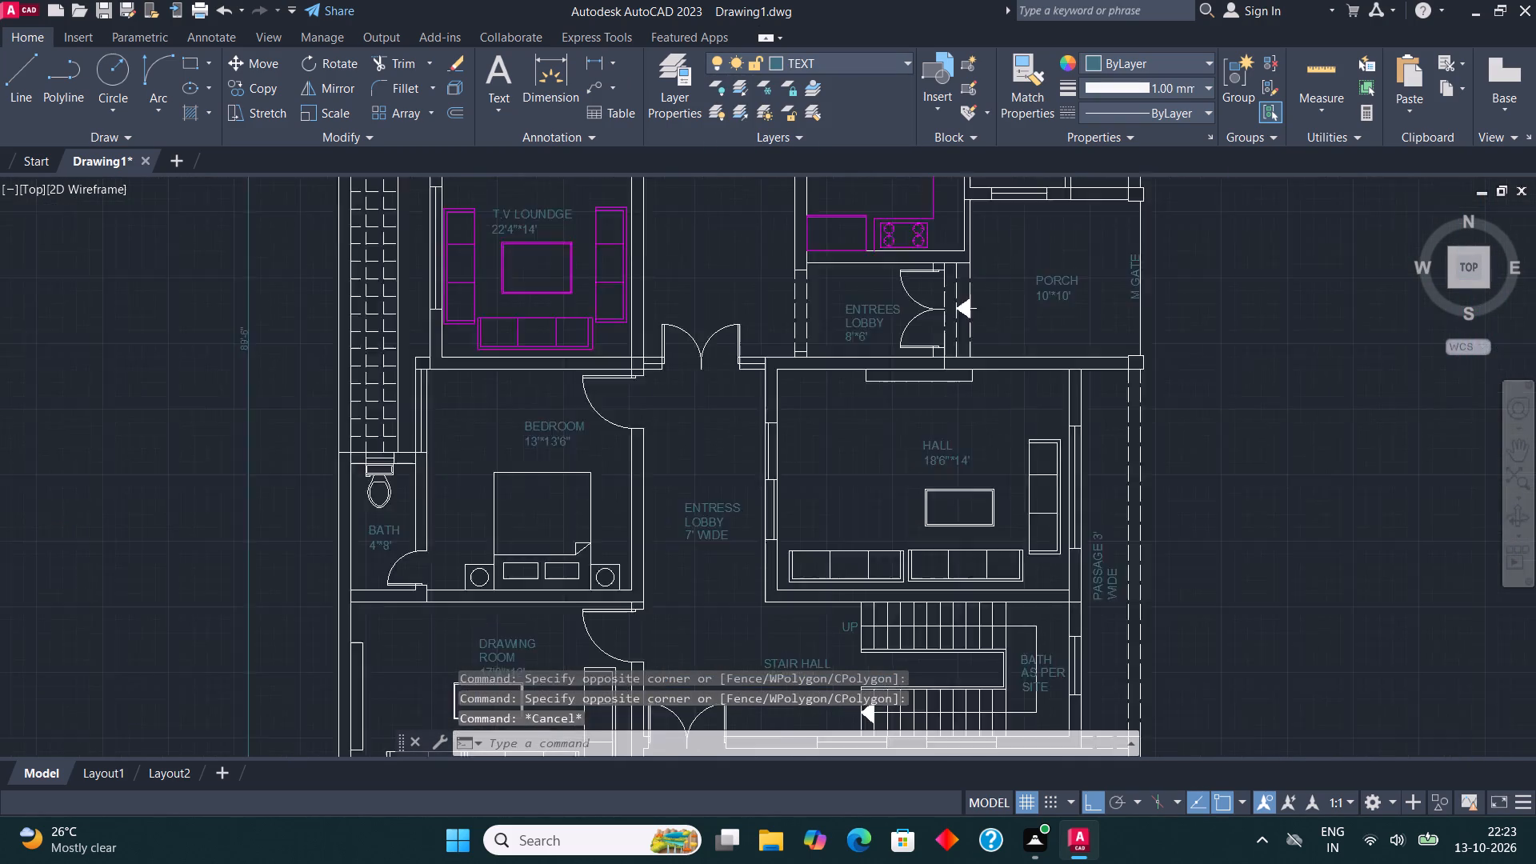
scroll(581, 594, up, 3)
click(699, 477)
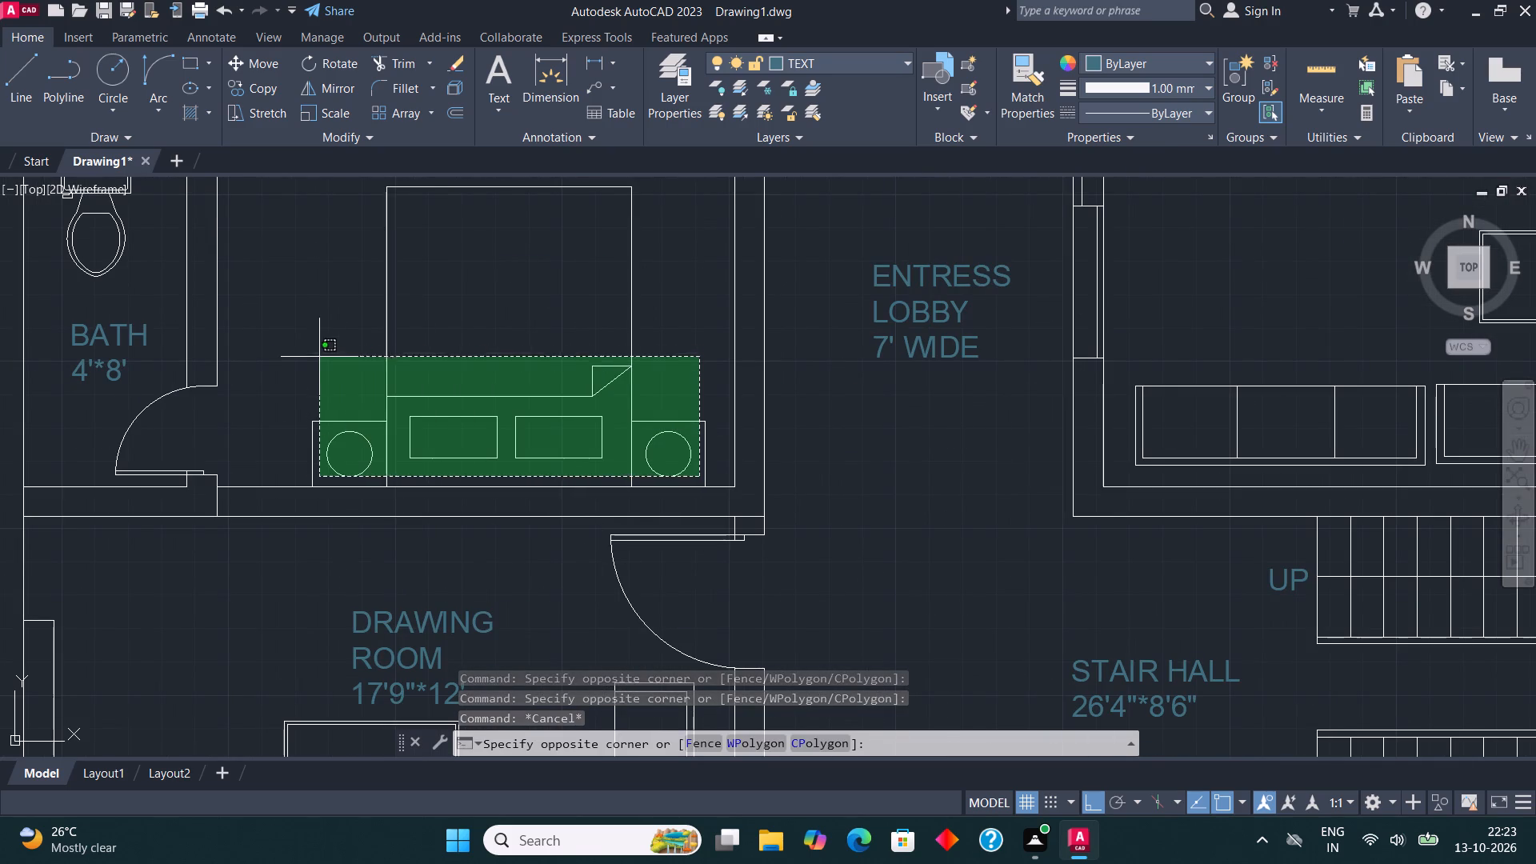
click(309, 349)
scroll(540, 366, down, 2)
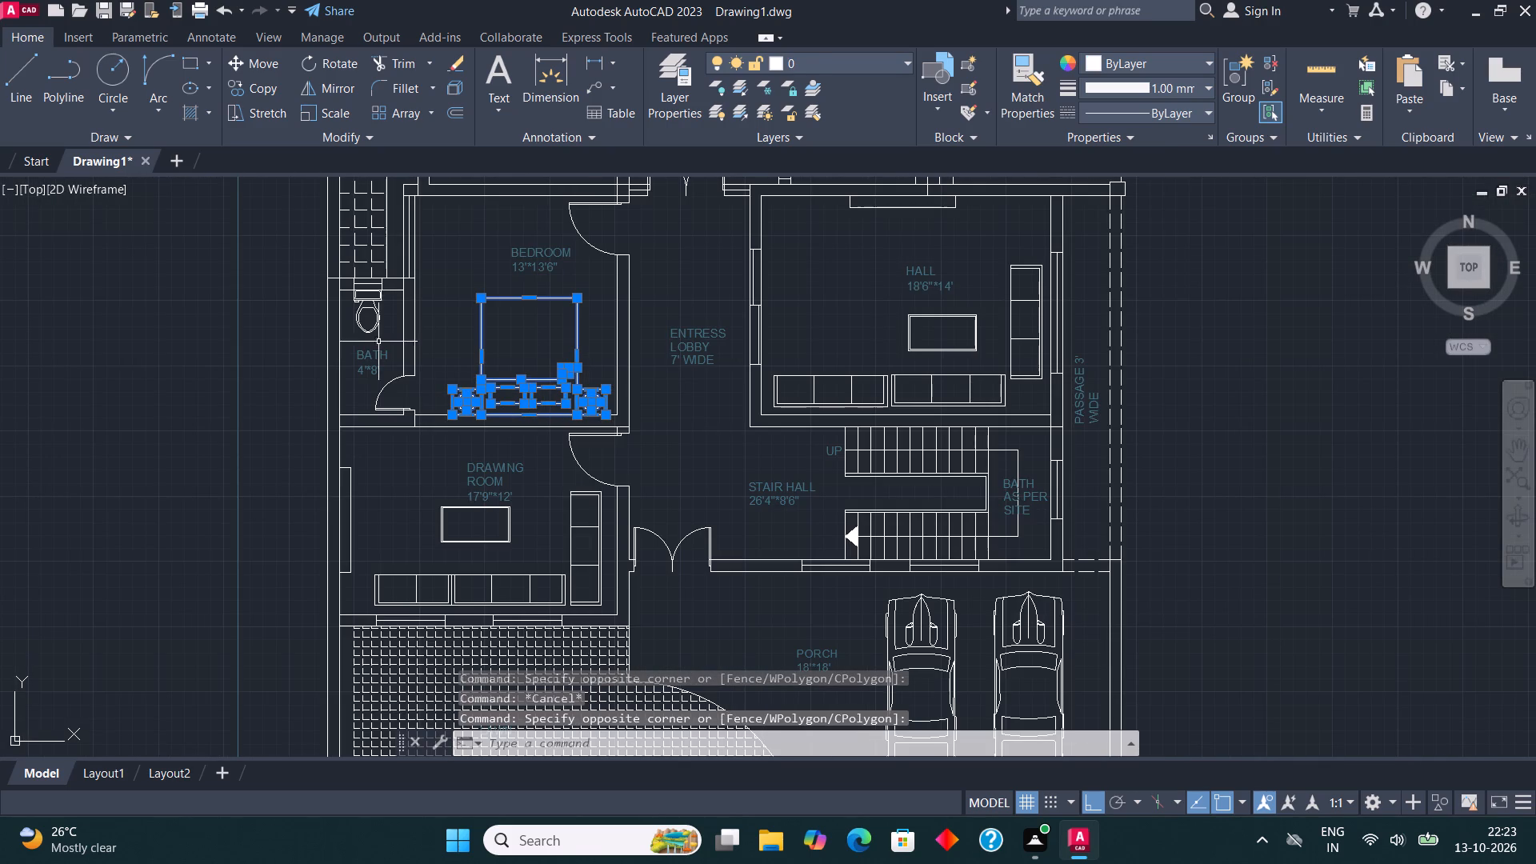
click(373, 302)
Add the drawing room's sofas, centre table and wall unit to the selection.
scroll(519, 584, up, 2)
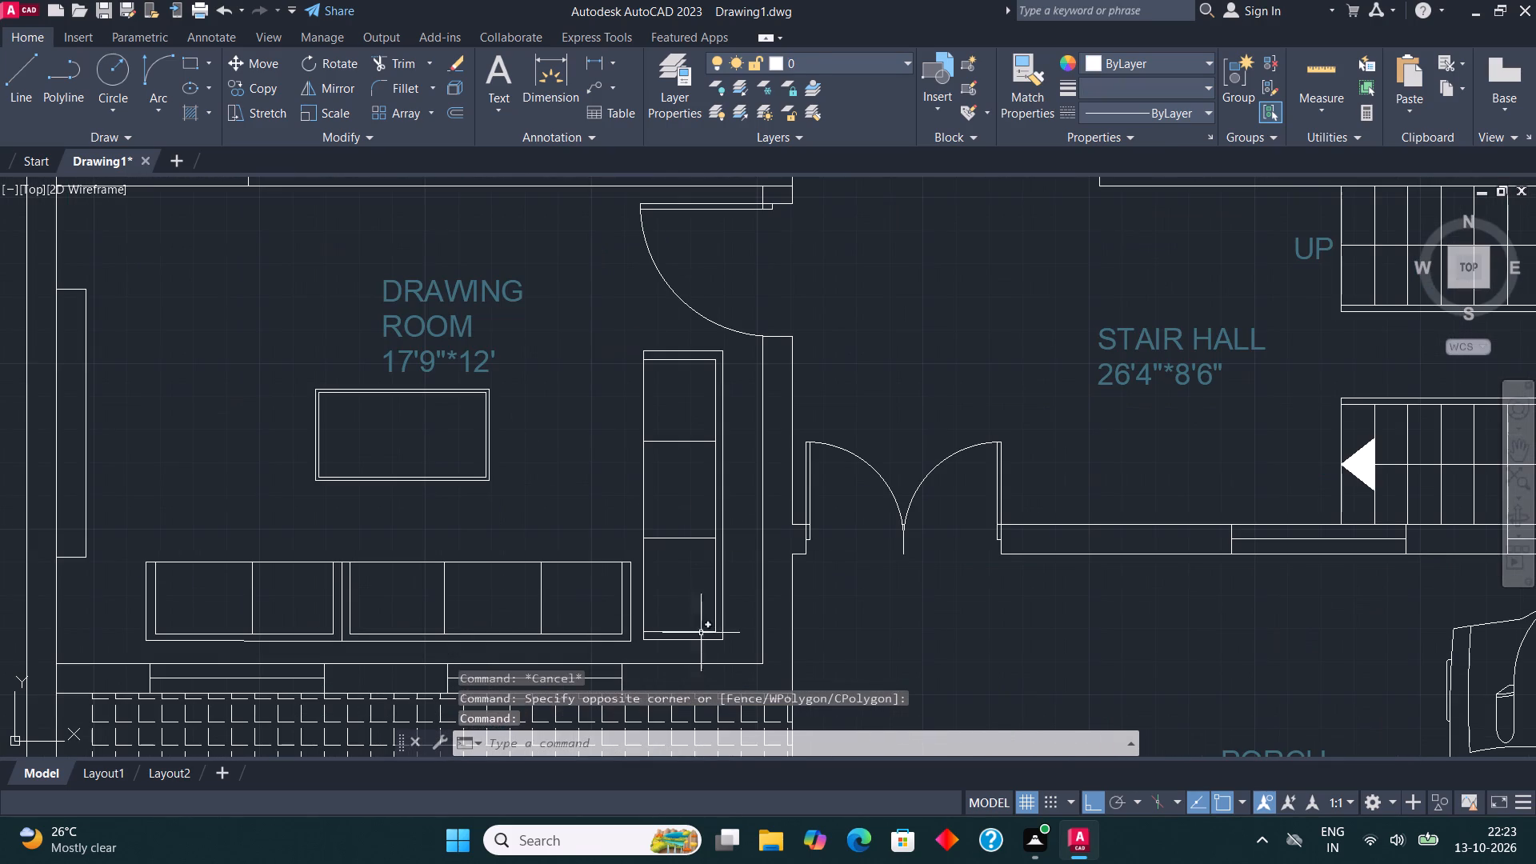
click(727, 652)
click(590, 342)
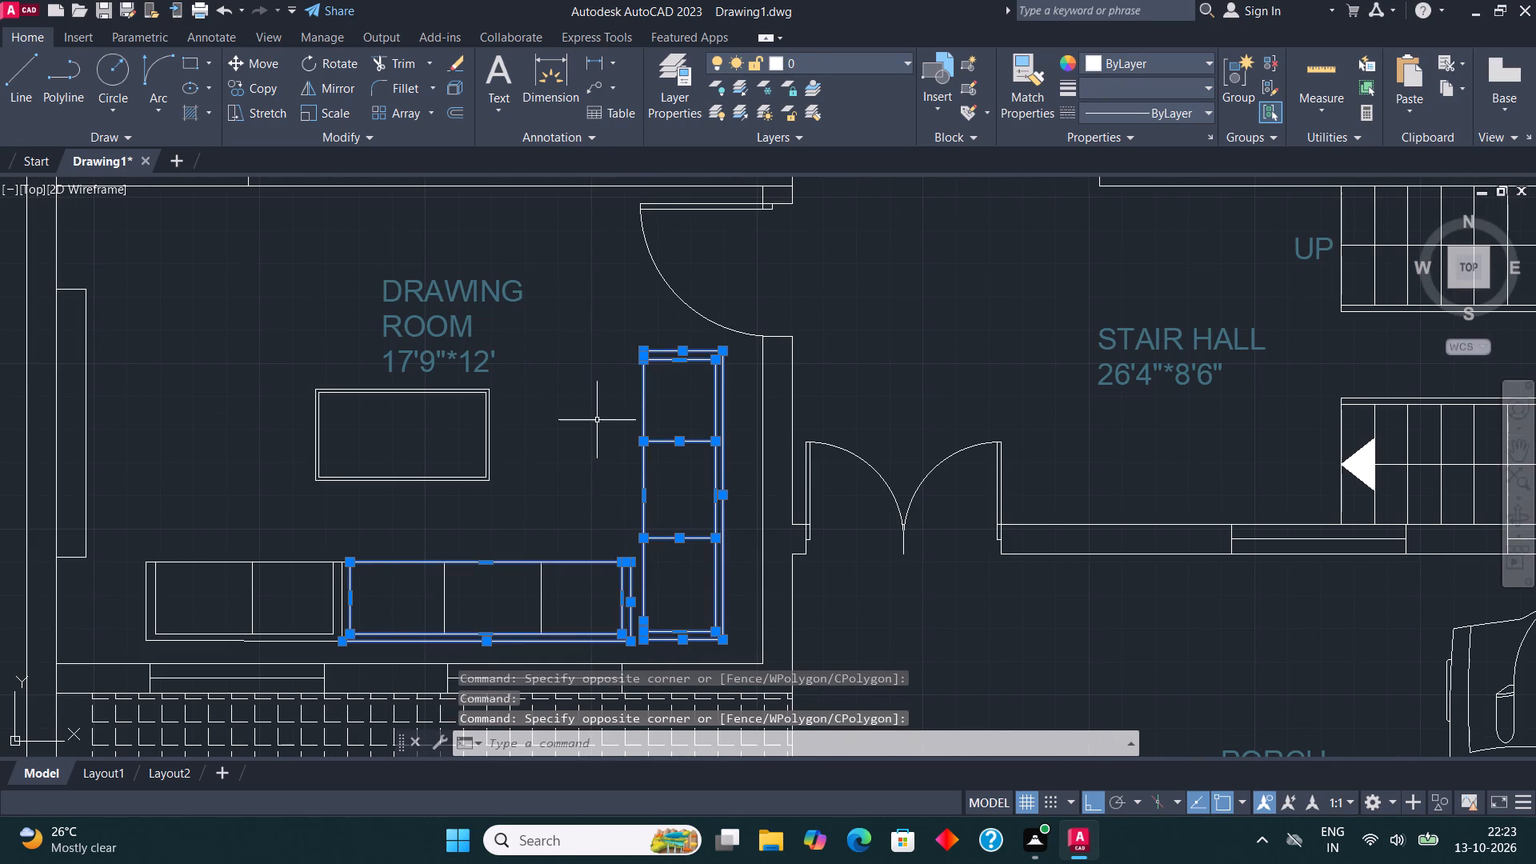
click(570, 656)
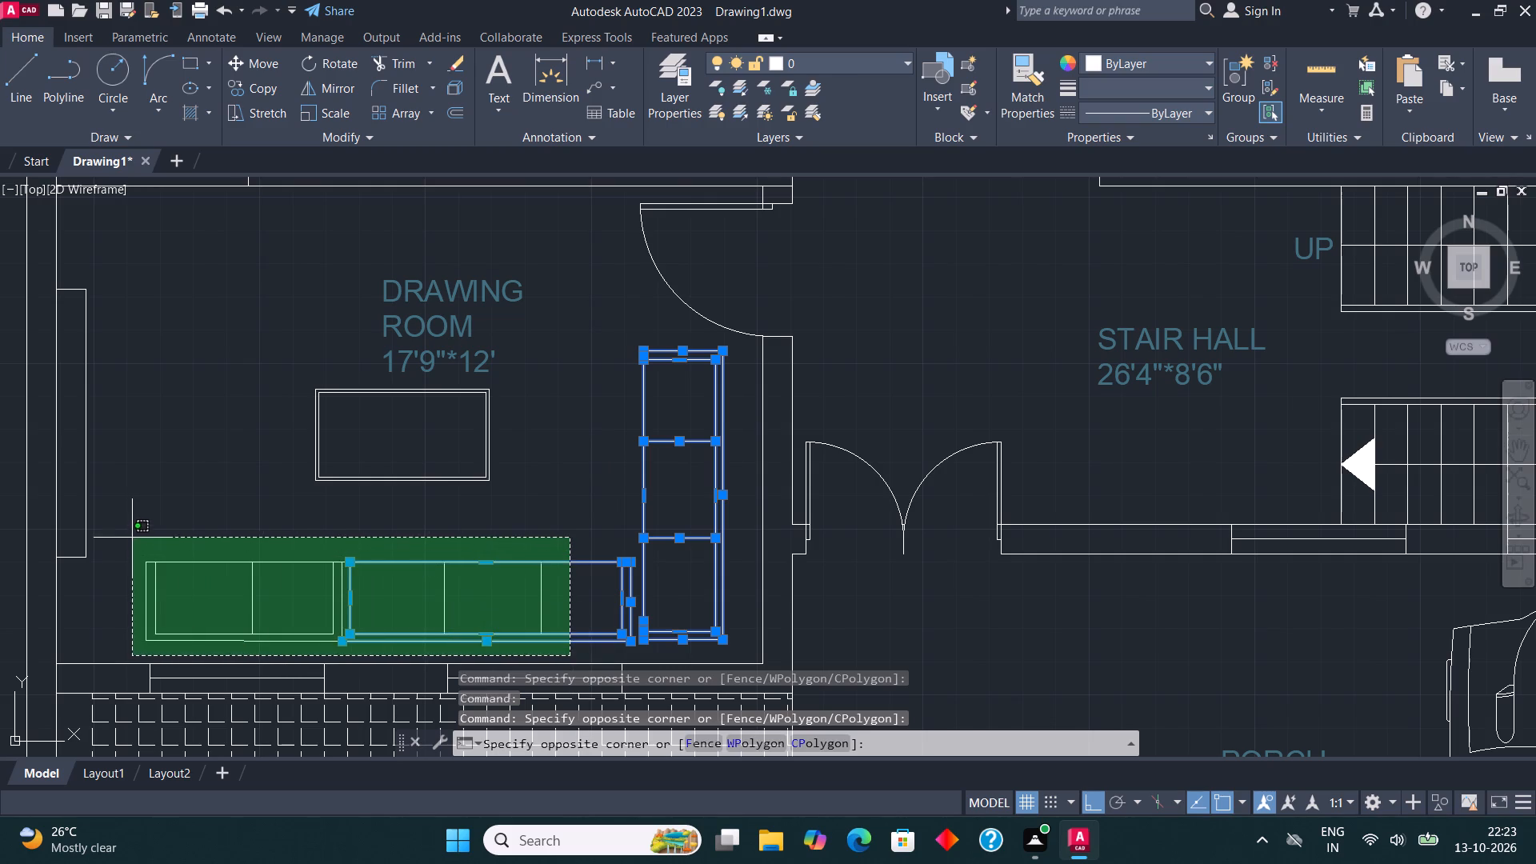
click(133, 538)
drag(415, 538, 412, 529)
click(350, 459)
click(175, 498)
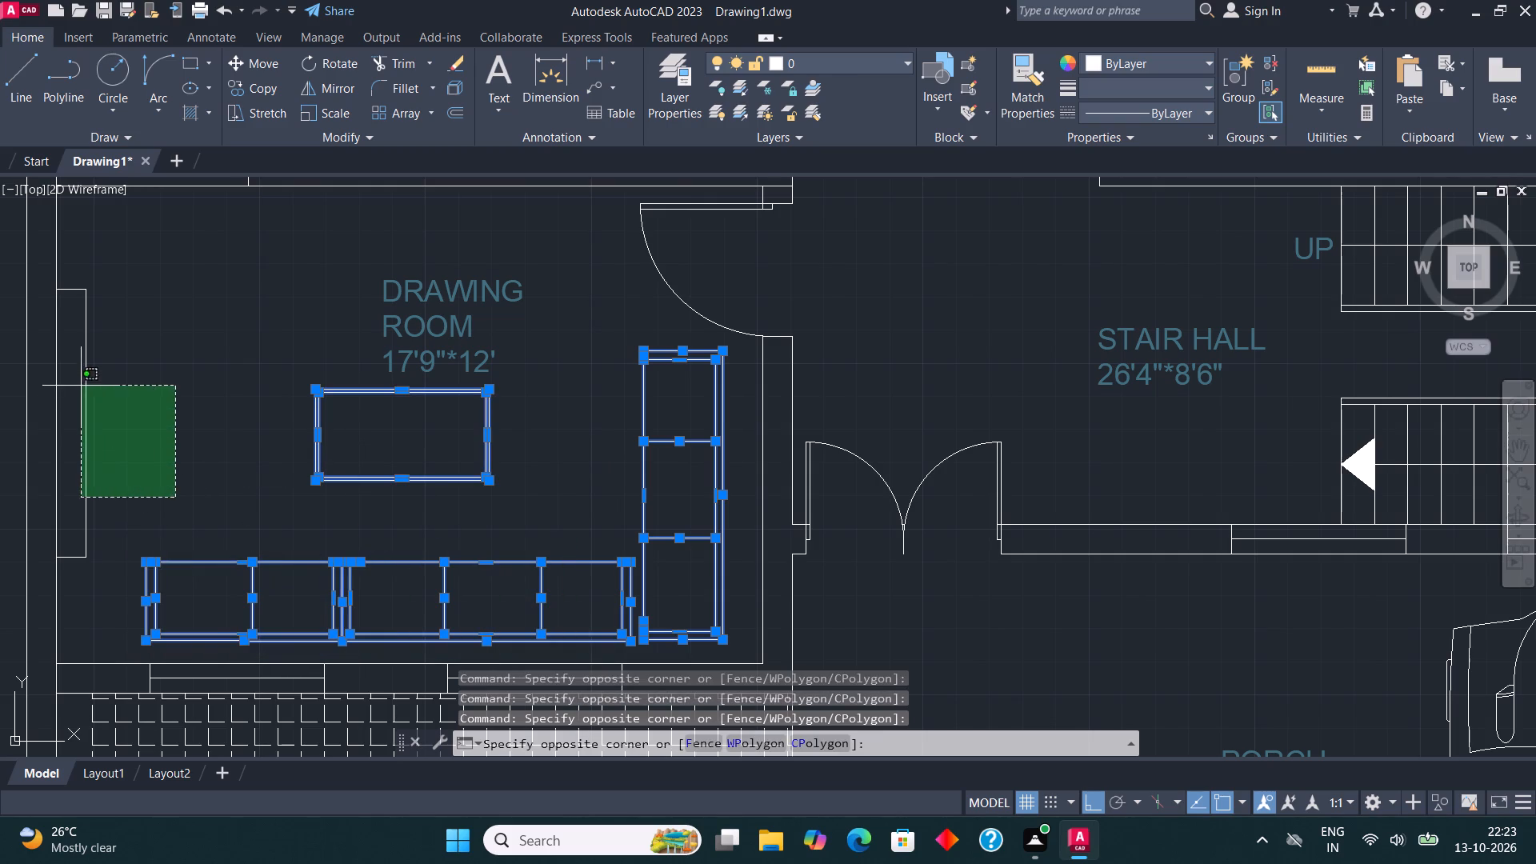
click(81, 386)
Add both cars in the front porch to the selection.
scroll(314, 382, down, 3)
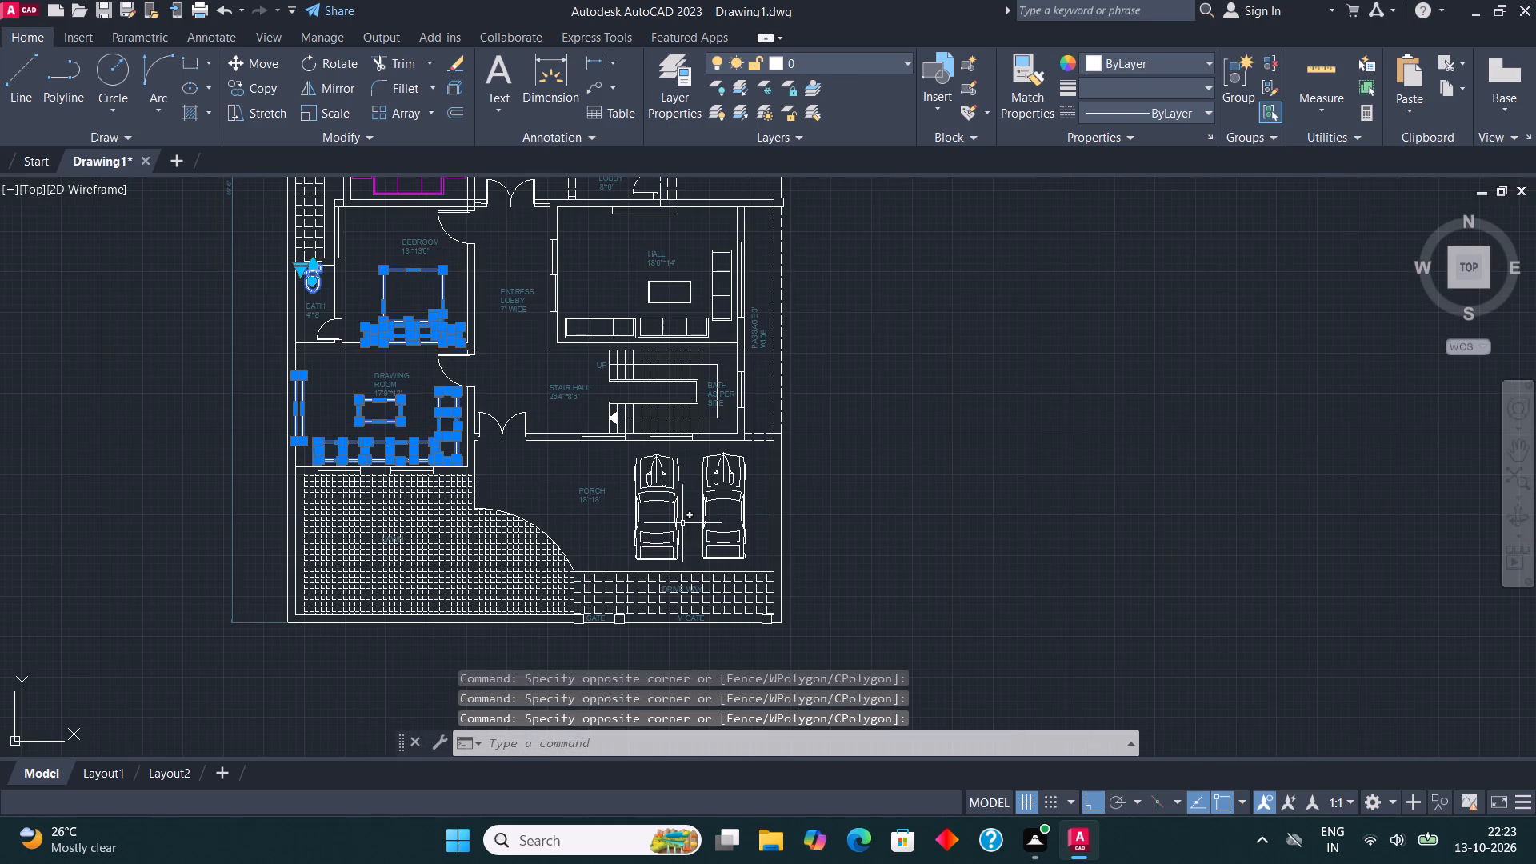
scroll(681, 517, up, 2)
click(855, 524)
click(586, 510)
Add the 18'6"*14' hall's three sofas and centre table, and move the whole selection to the FUR layer.
scroll(598, 495, down, 2)
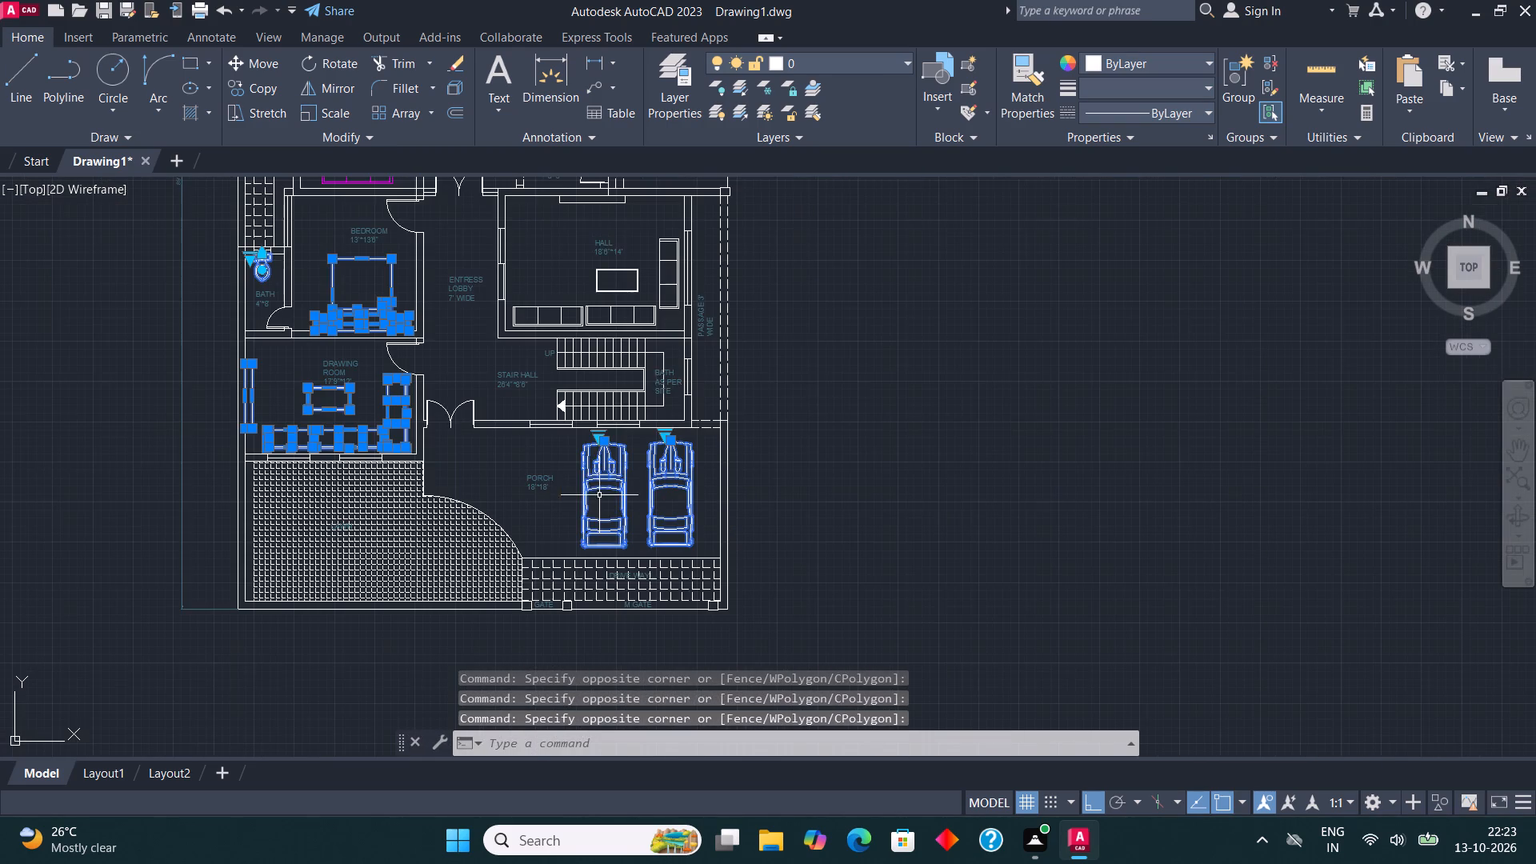
middle_drag(598, 328, 645, 510)
scroll(659, 491, up, 3)
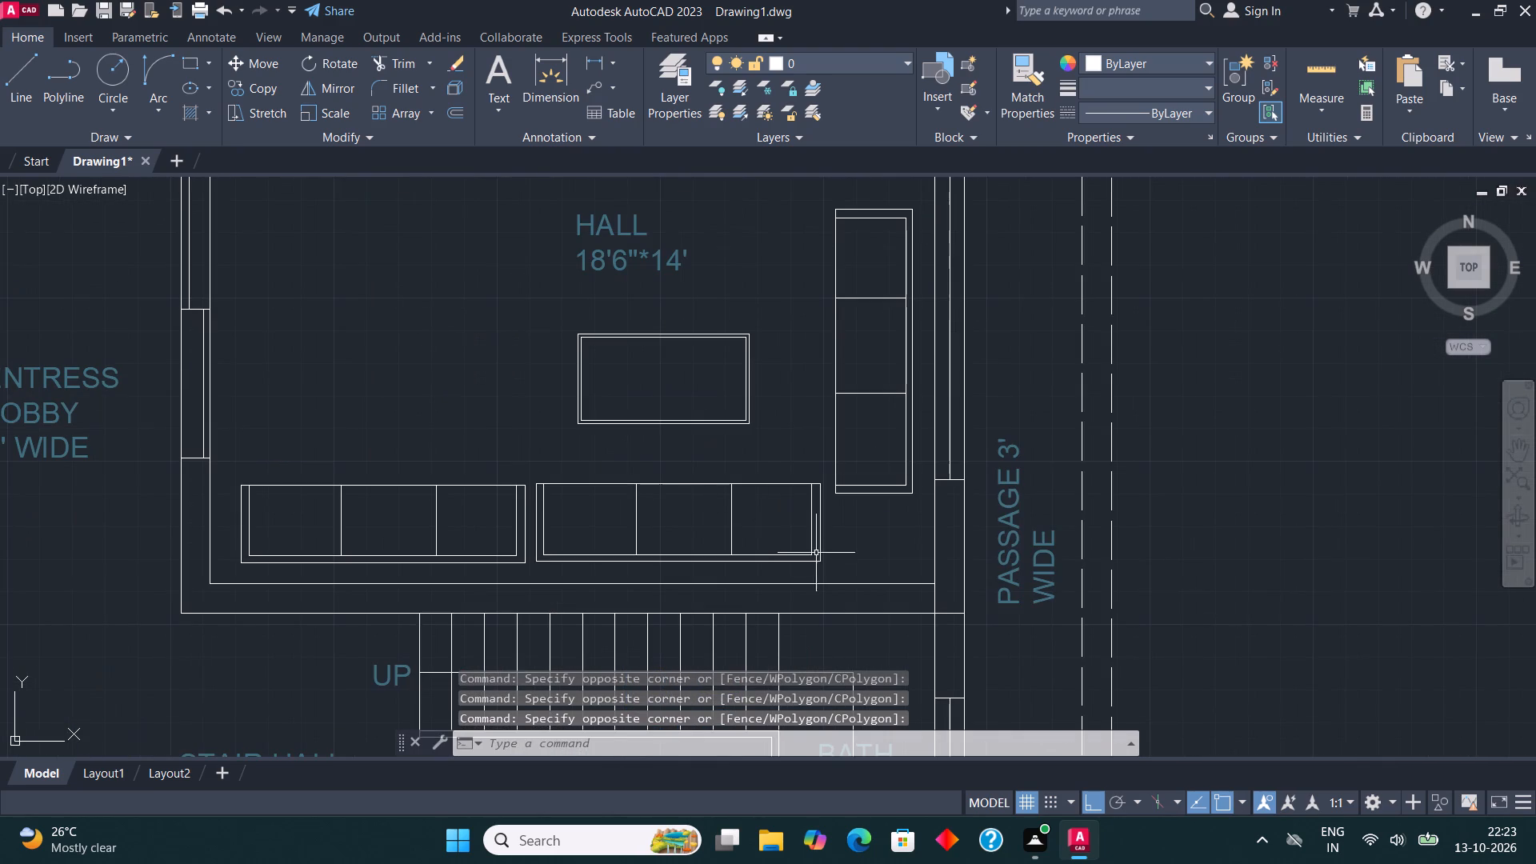
click(828, 568)
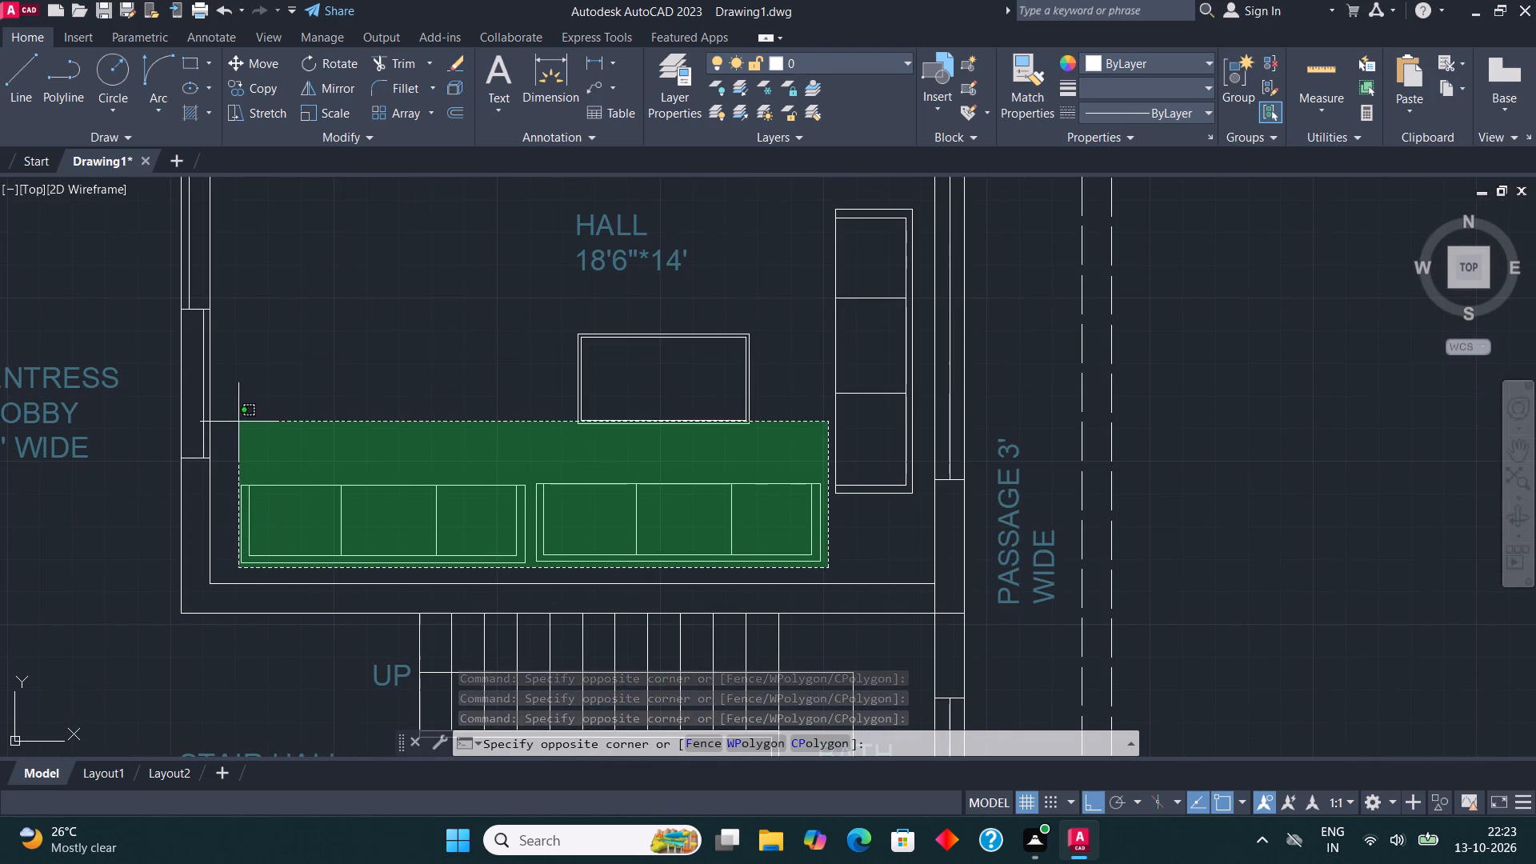
click(238, 415)
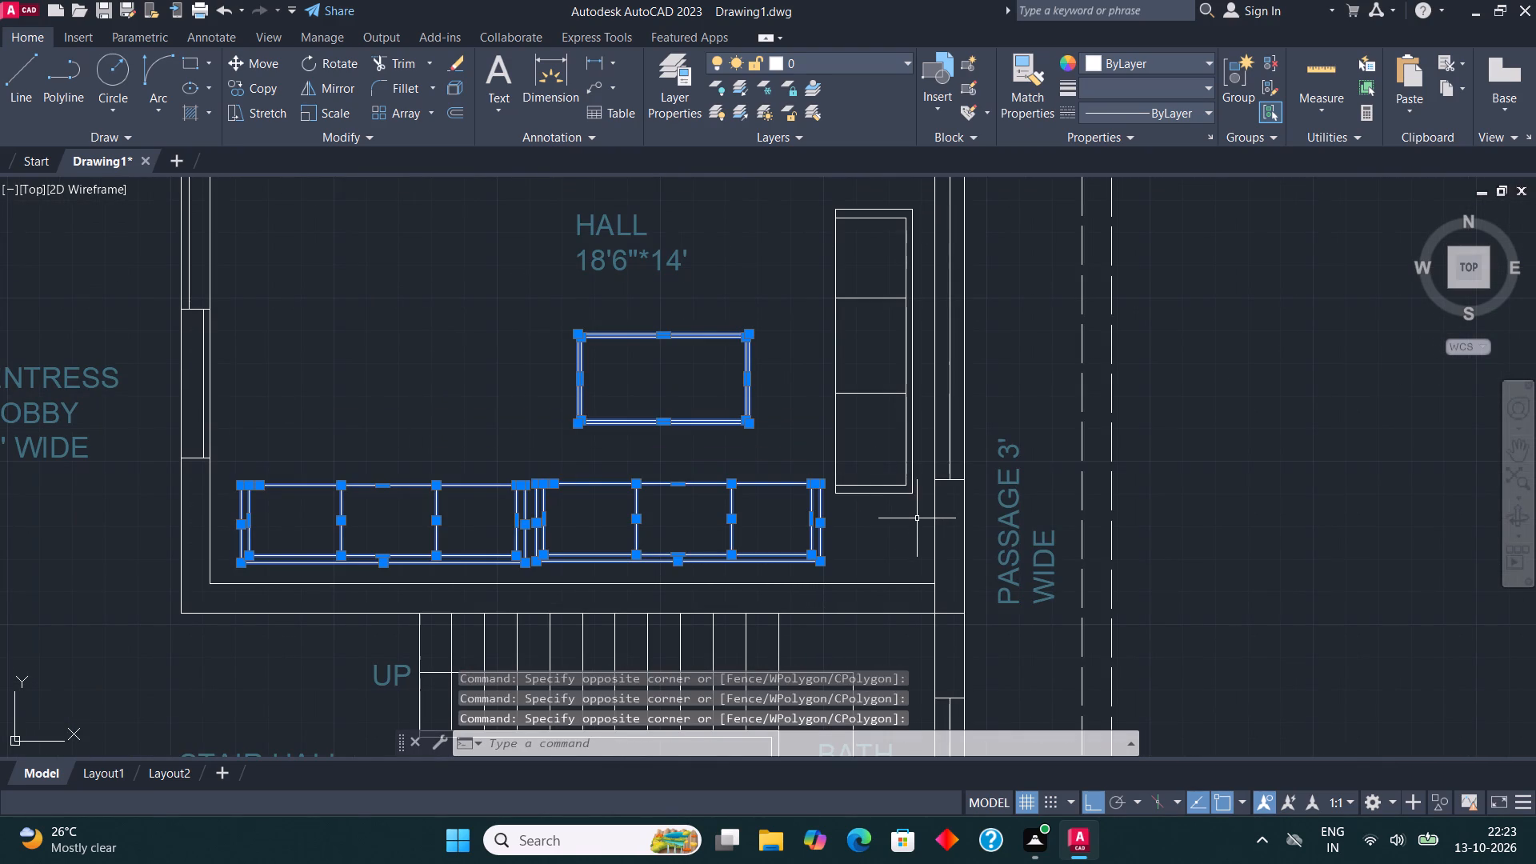
click(918, 520)
click(792, 206)
click(802, 55)
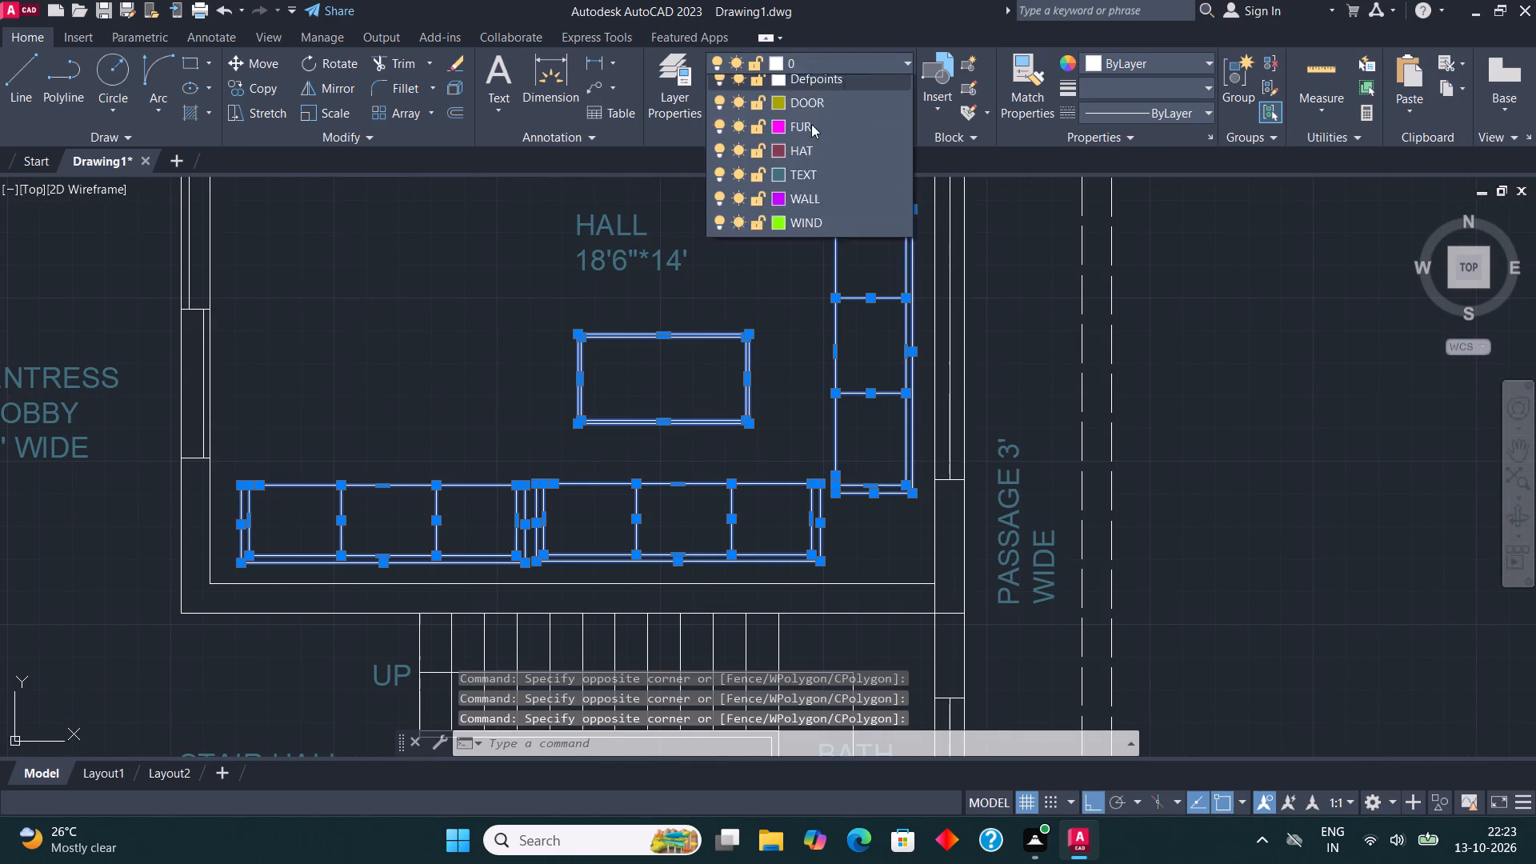
click(816, 184)
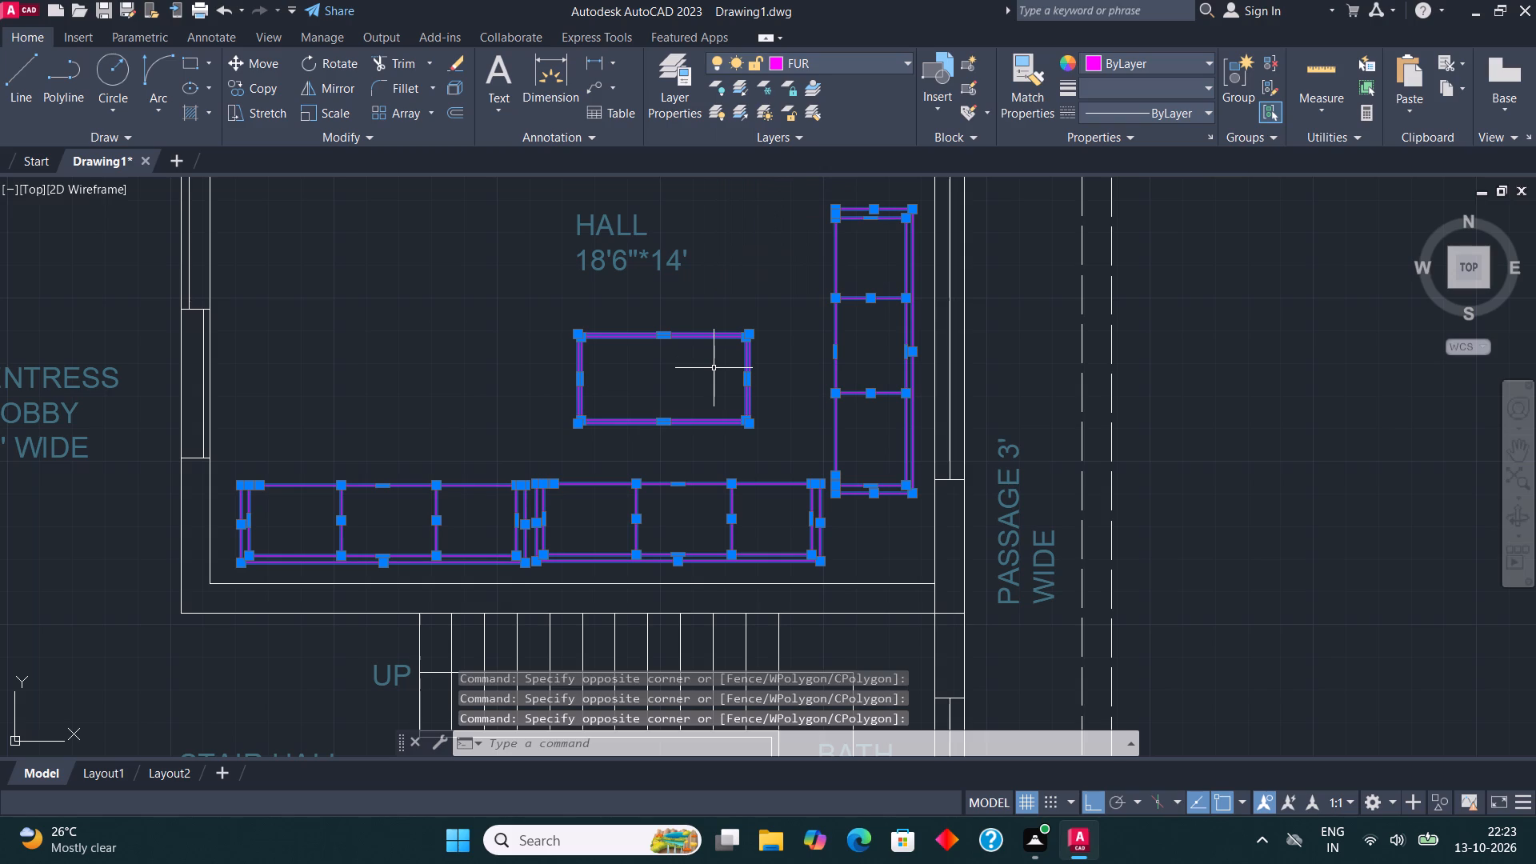
key(Escape)
Move the bed, pillows and both side tables in the 14'*15' bedroom to the FUR layer.
scroll(712, 369, down, 2)
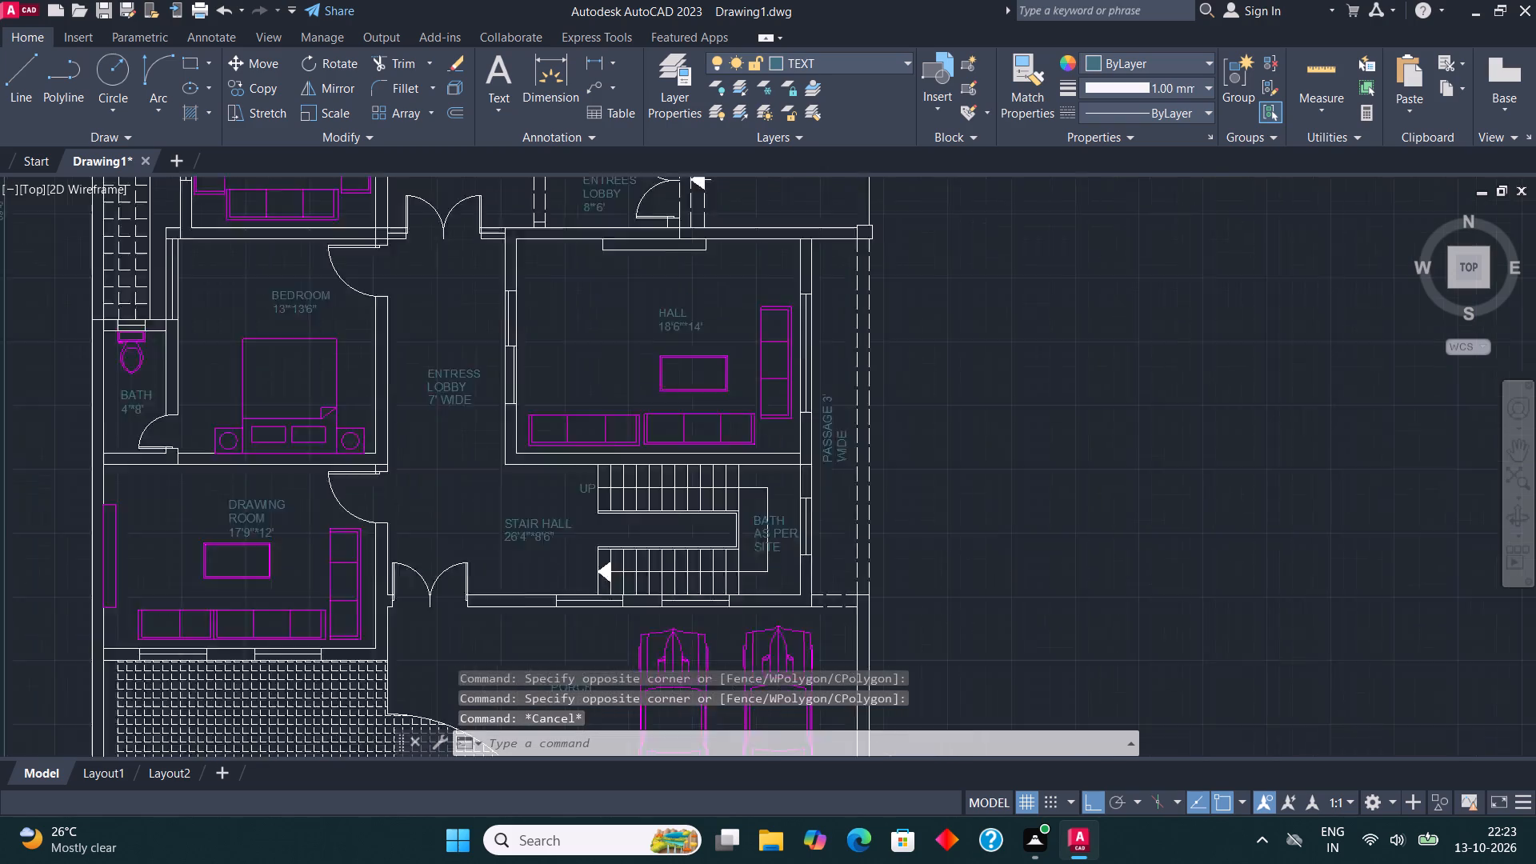
scroll(712, 369, down, 2)
scroll(679, 358, up, 2)
middle_drag(678, 358, 706, 474)
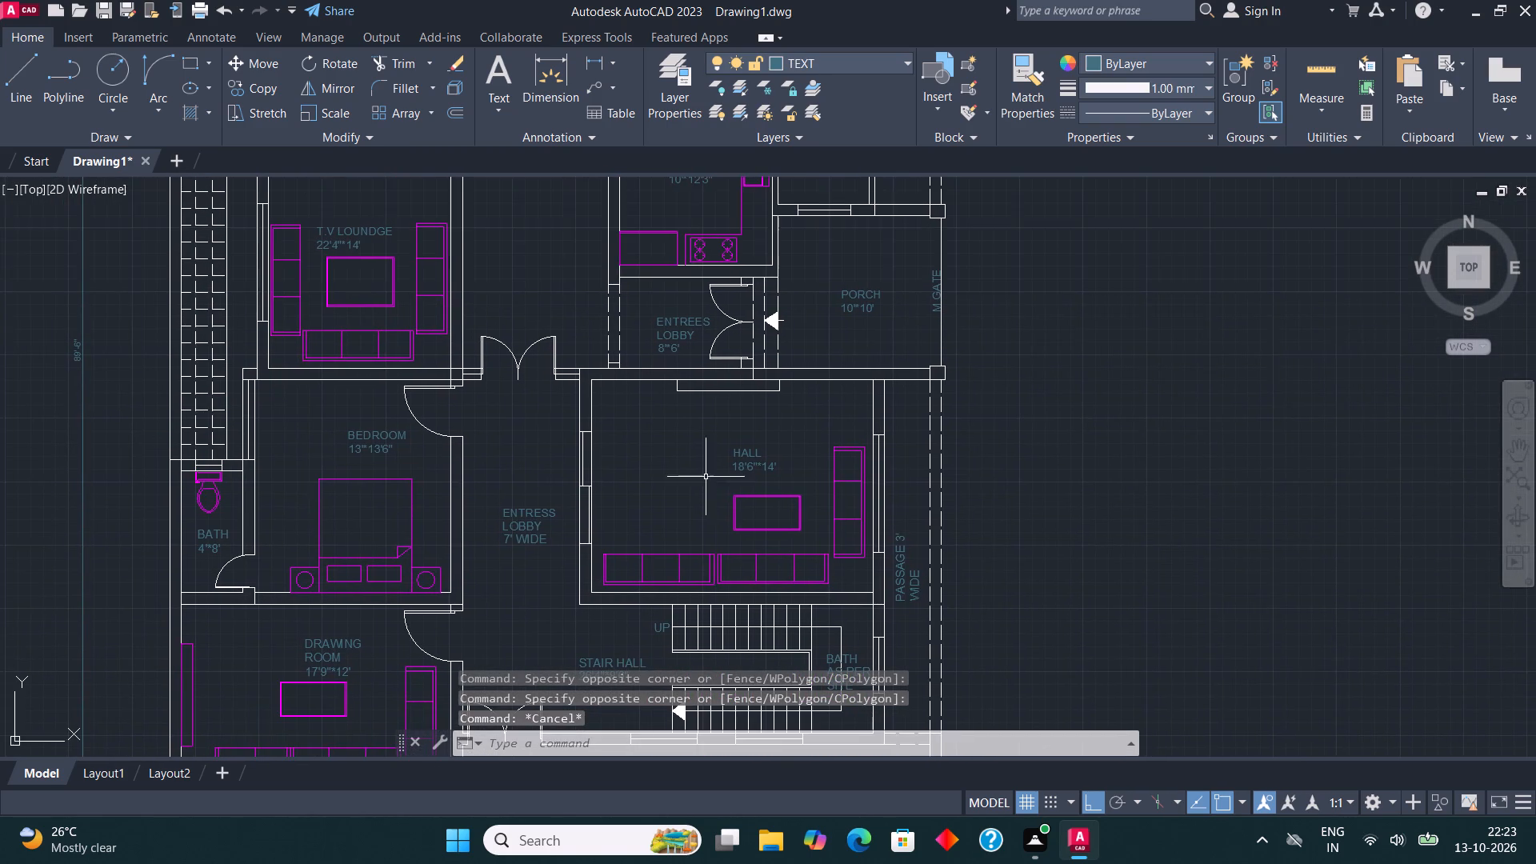
middle_drag(747, 318, 733, 531)
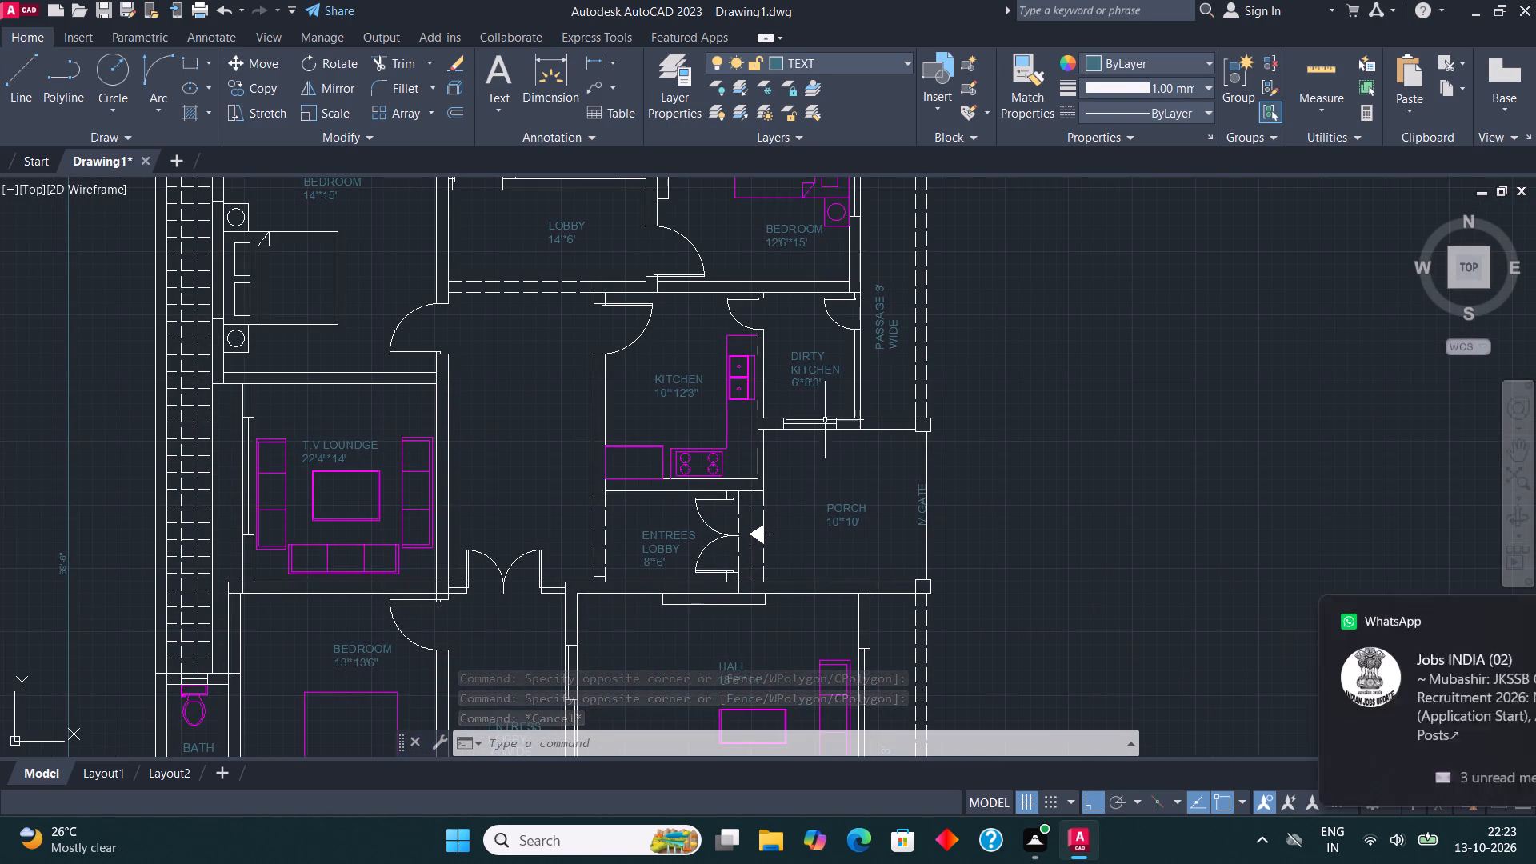
middle_drag(833, 403, 857, 454)
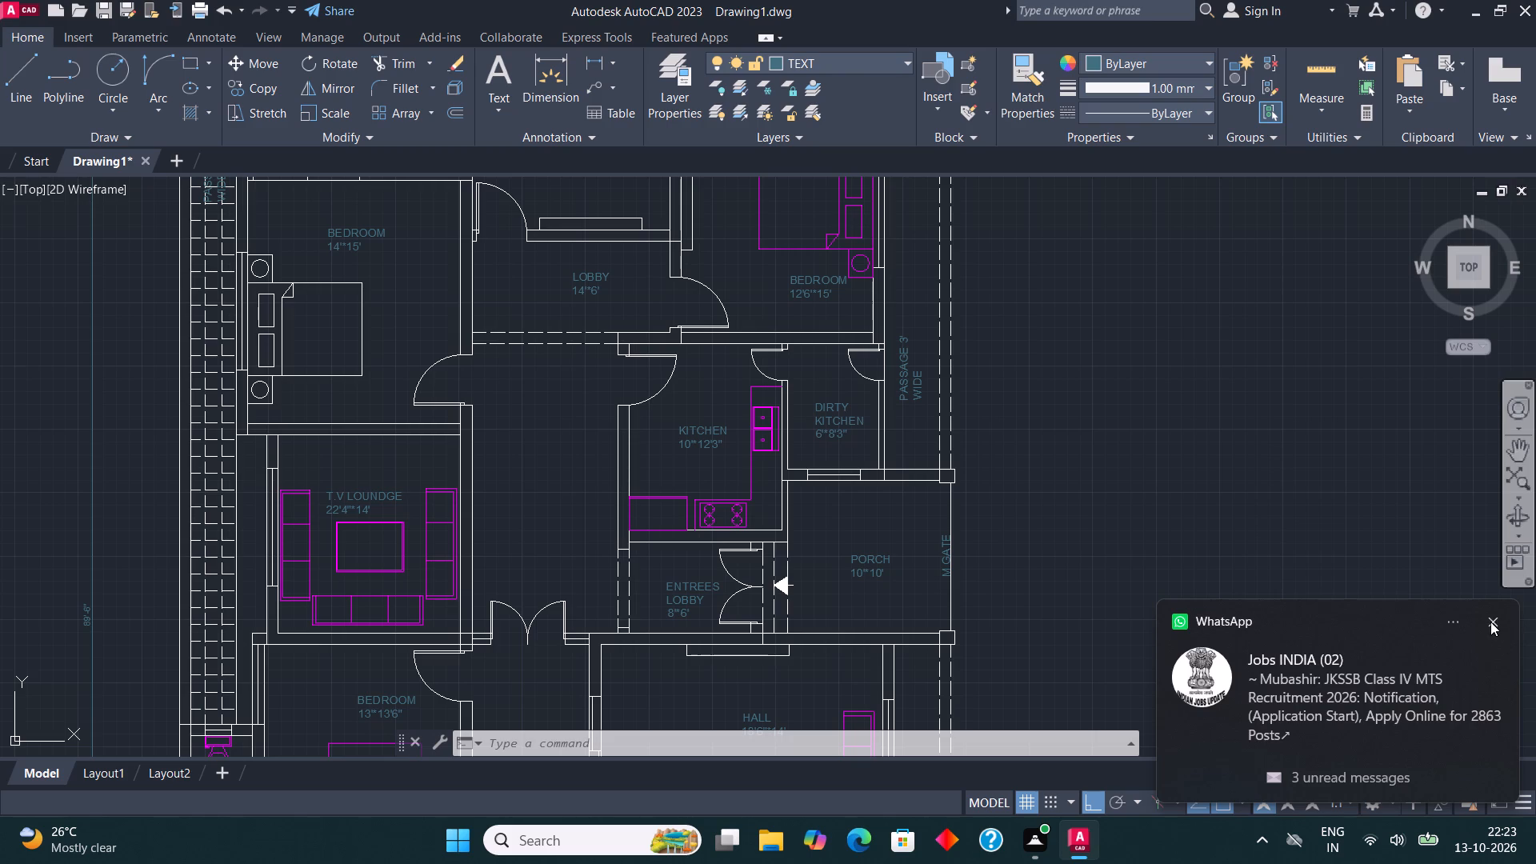
click(1490, 622)
middle_drag(733, 441, 780, 603)
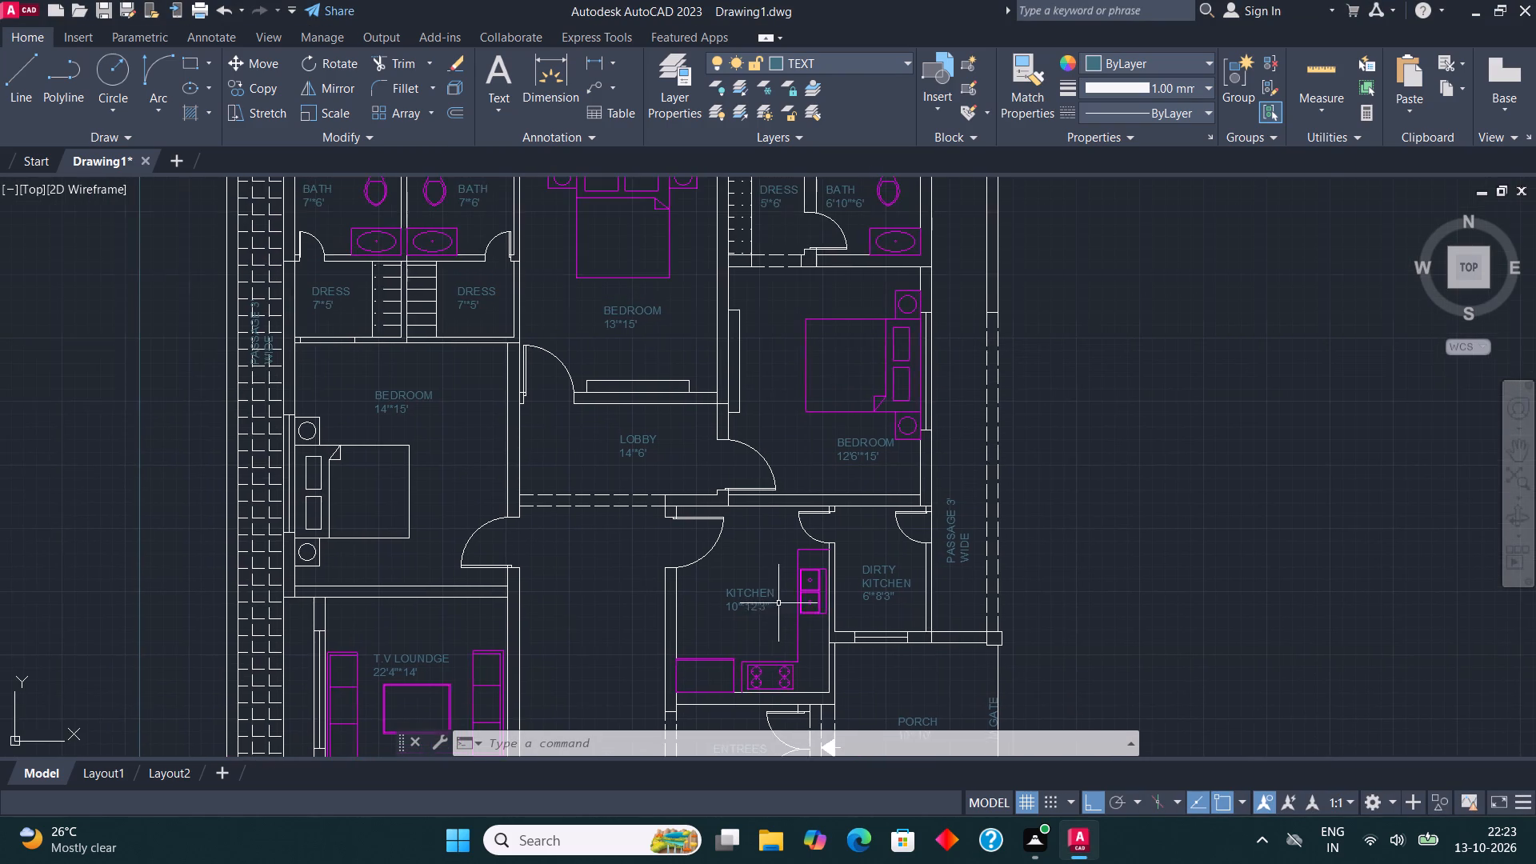
scroll(287, 529, up, 2)
middle_drag(290, 528, 370, 542)
click(498, 658)
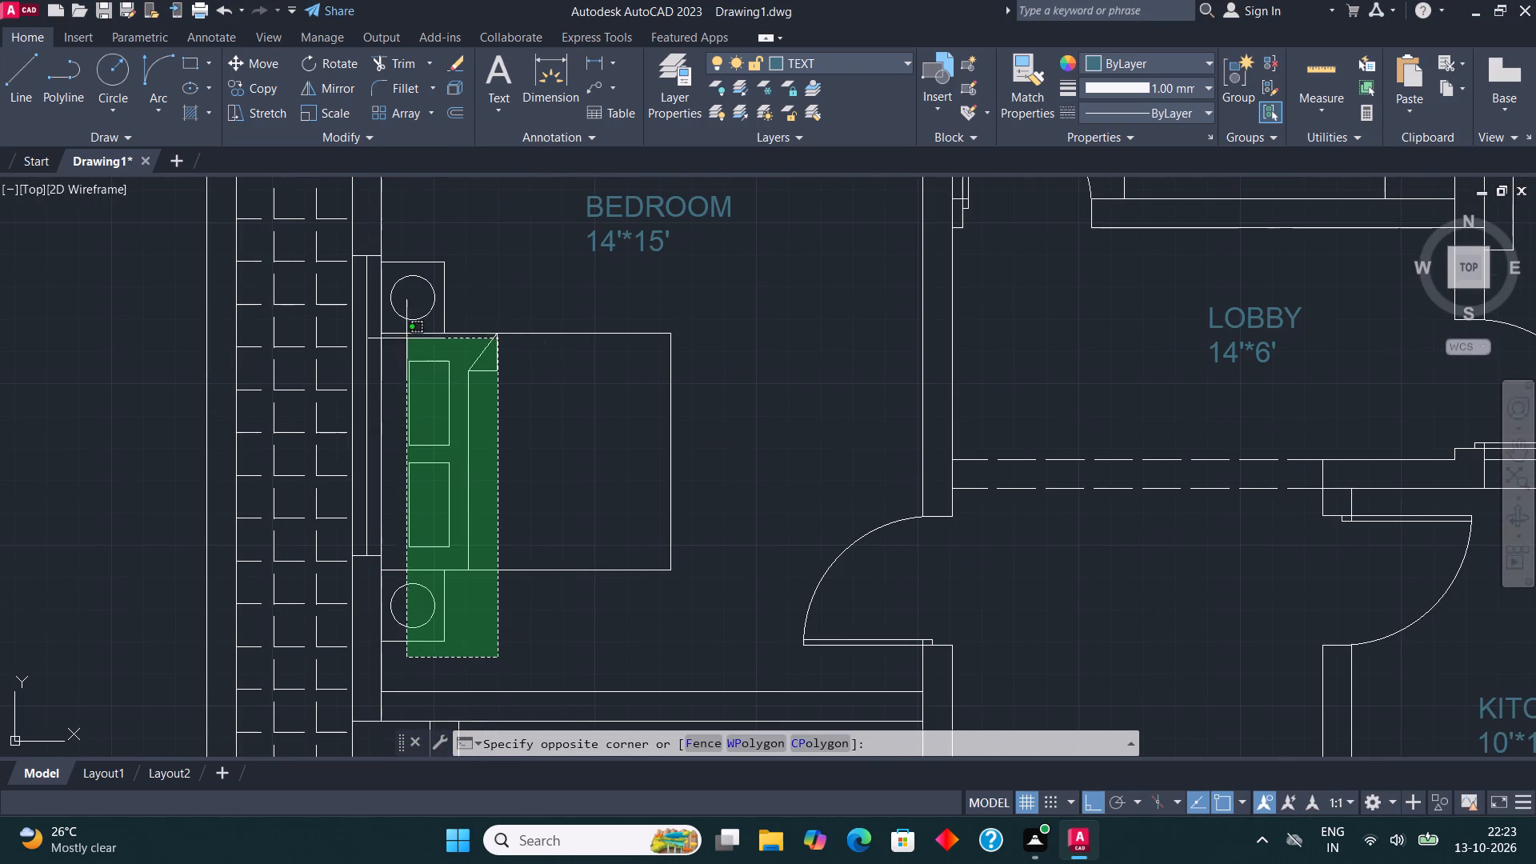
click(402, 289)
drag(641, 608, 638, 601)
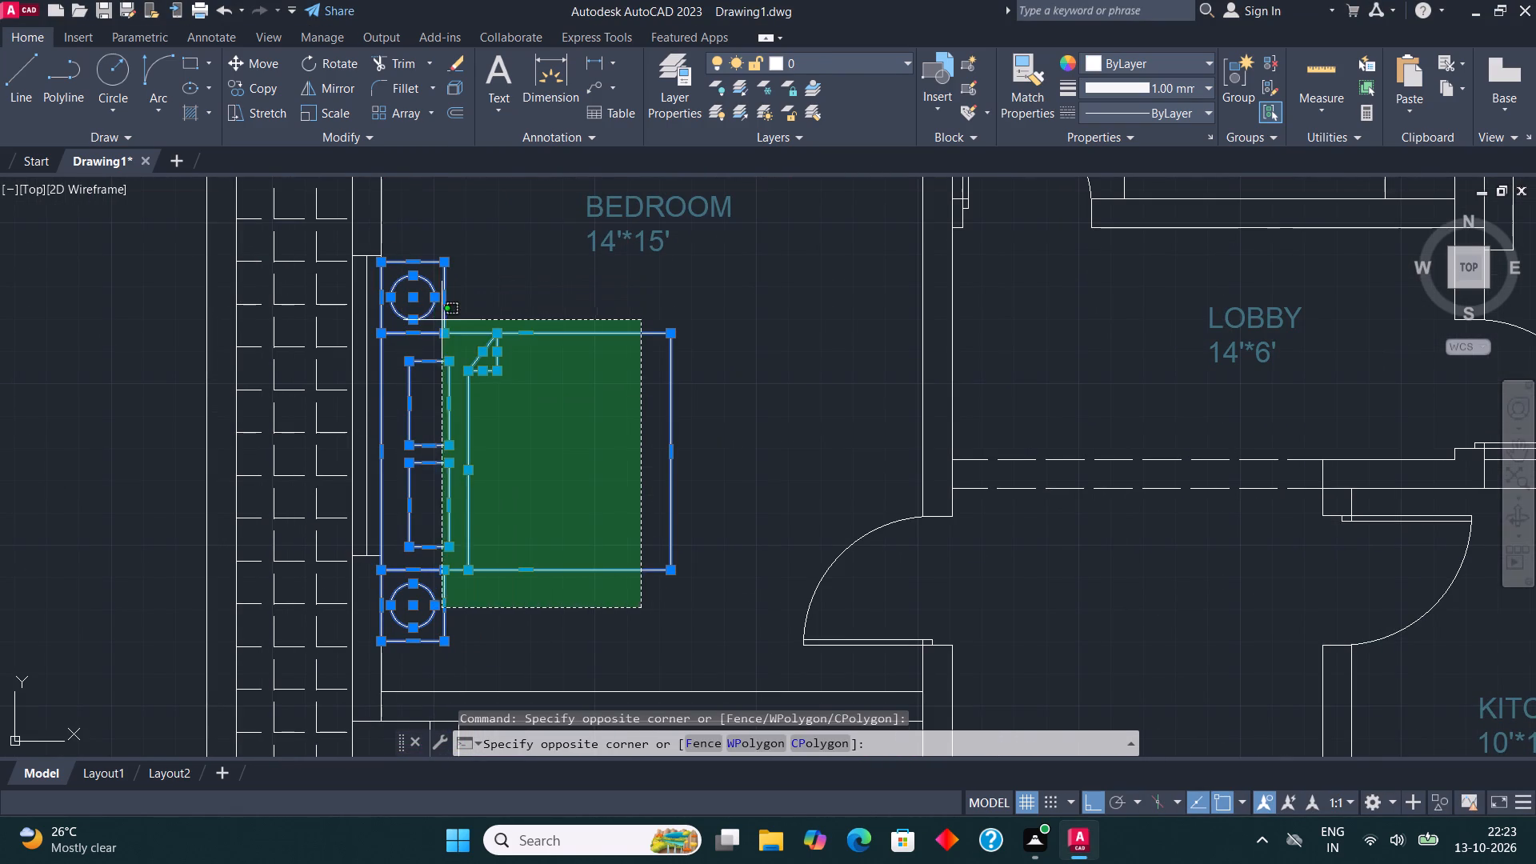
click(445, 325)
click(832, 58)
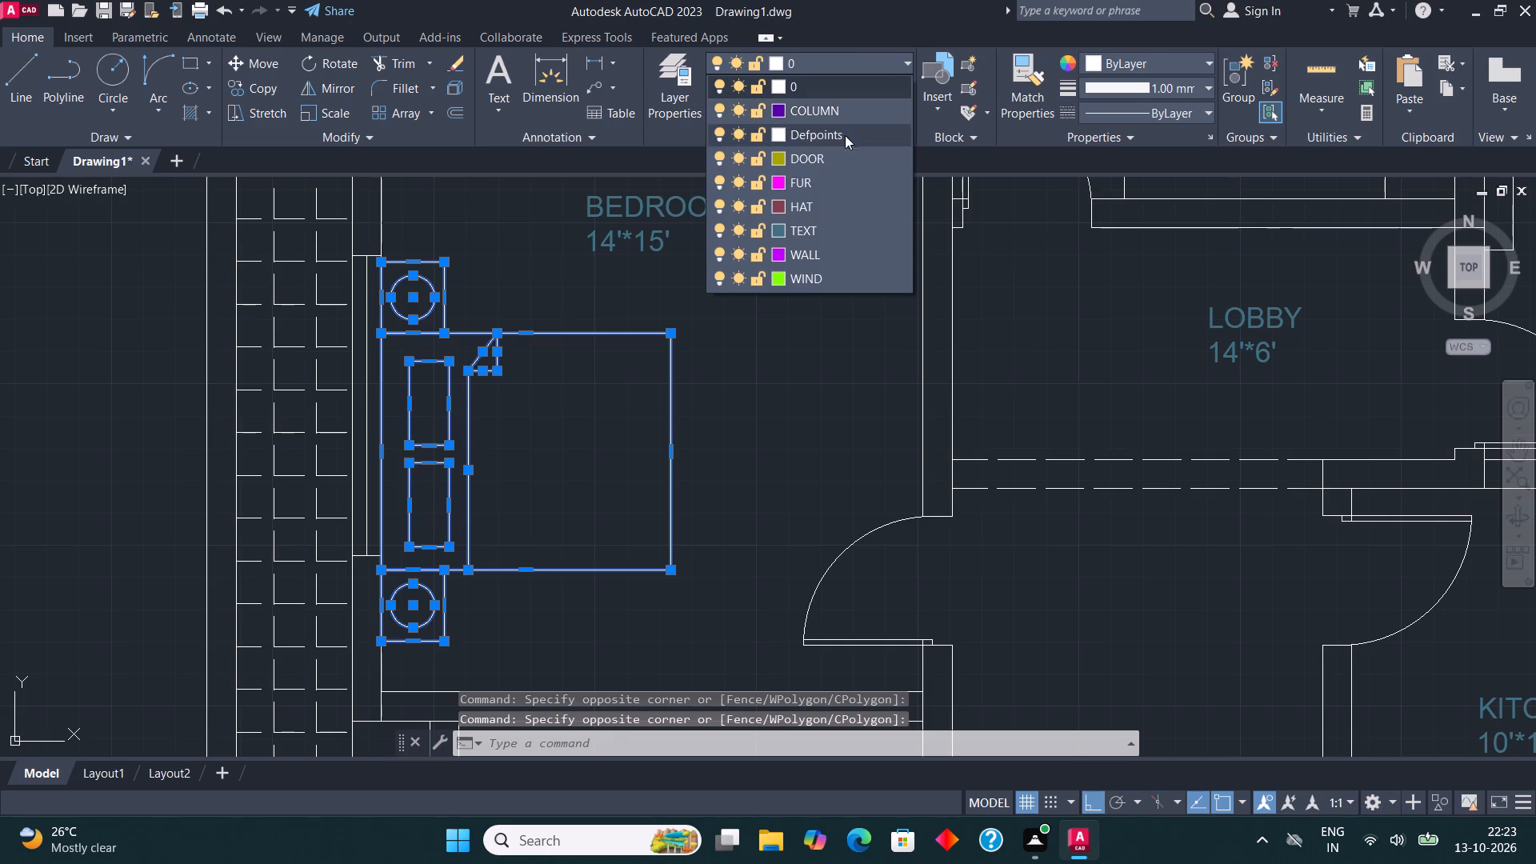
click(845, 182)
key(Escape)
Select all door blocks similar to the 13'*15' bedroom's door and move them to the DOOR layer.
scroll(596, 371, down, 2)
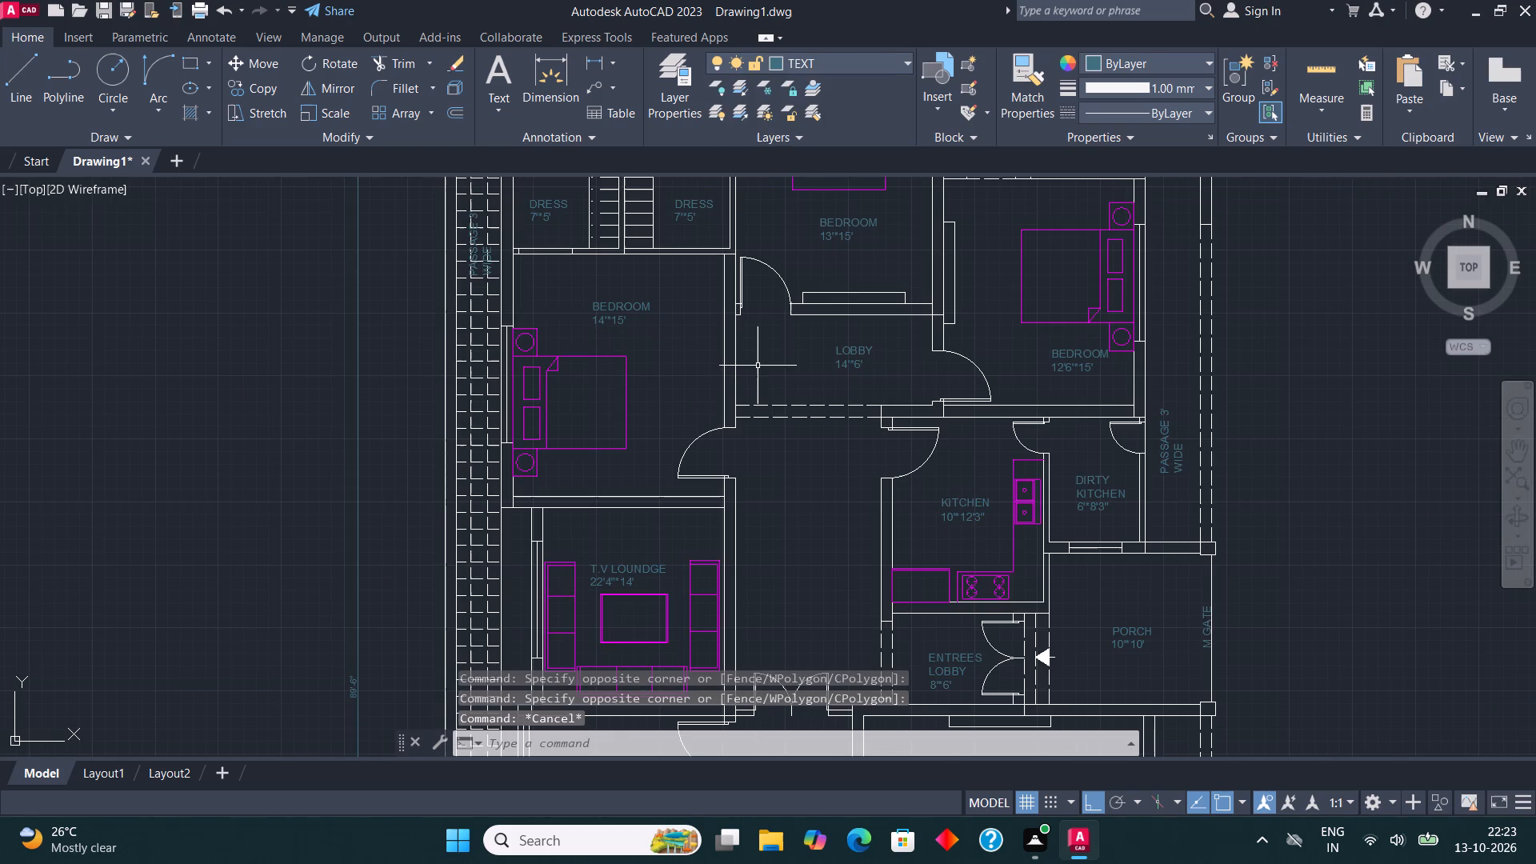
scroll(777, 286, up, 2)
click(783, 273)
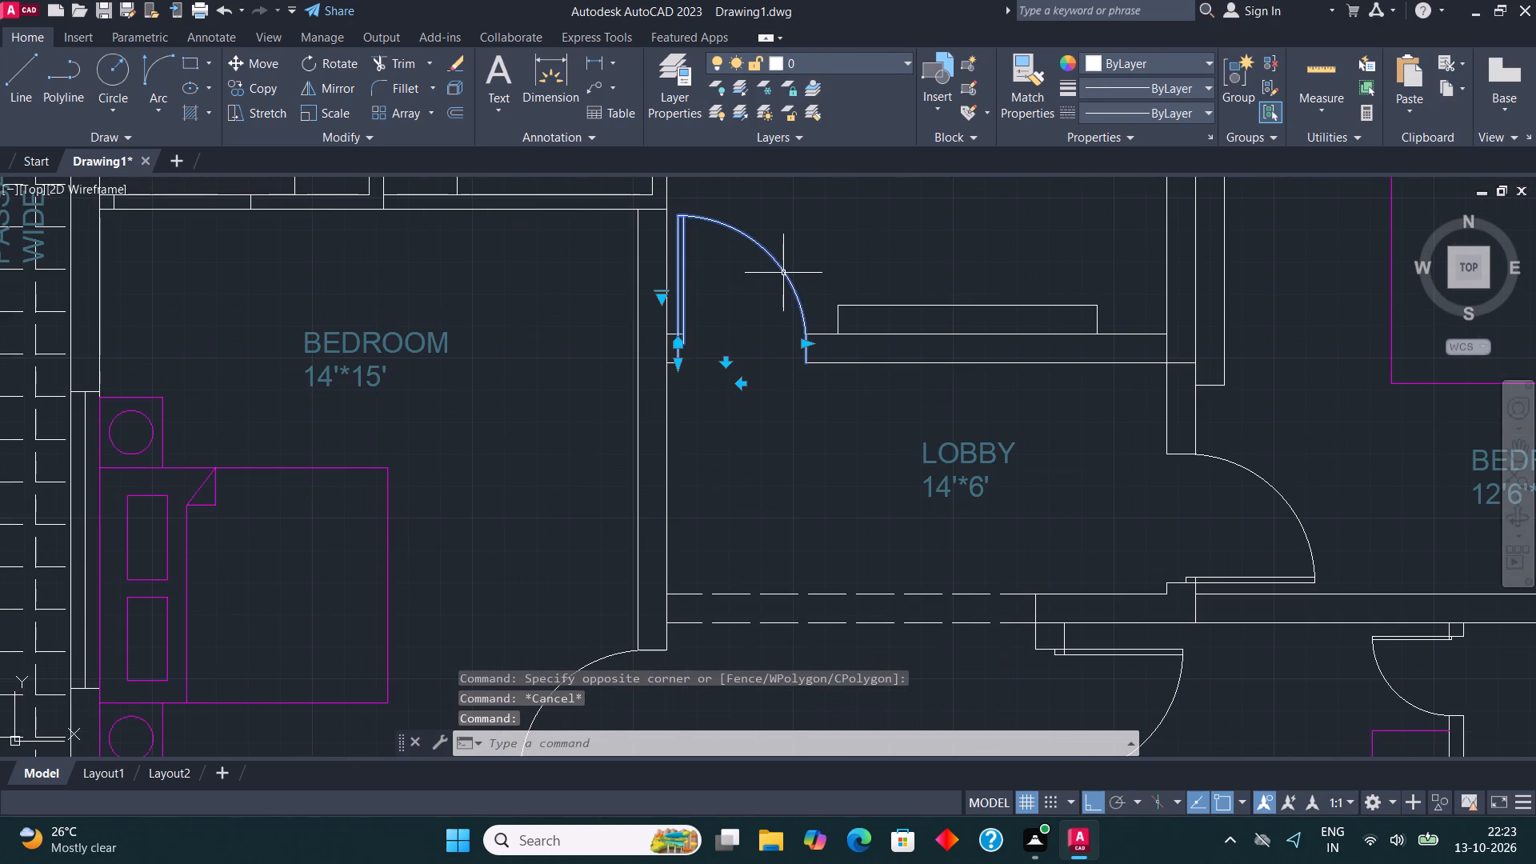
right_click(782, 273)
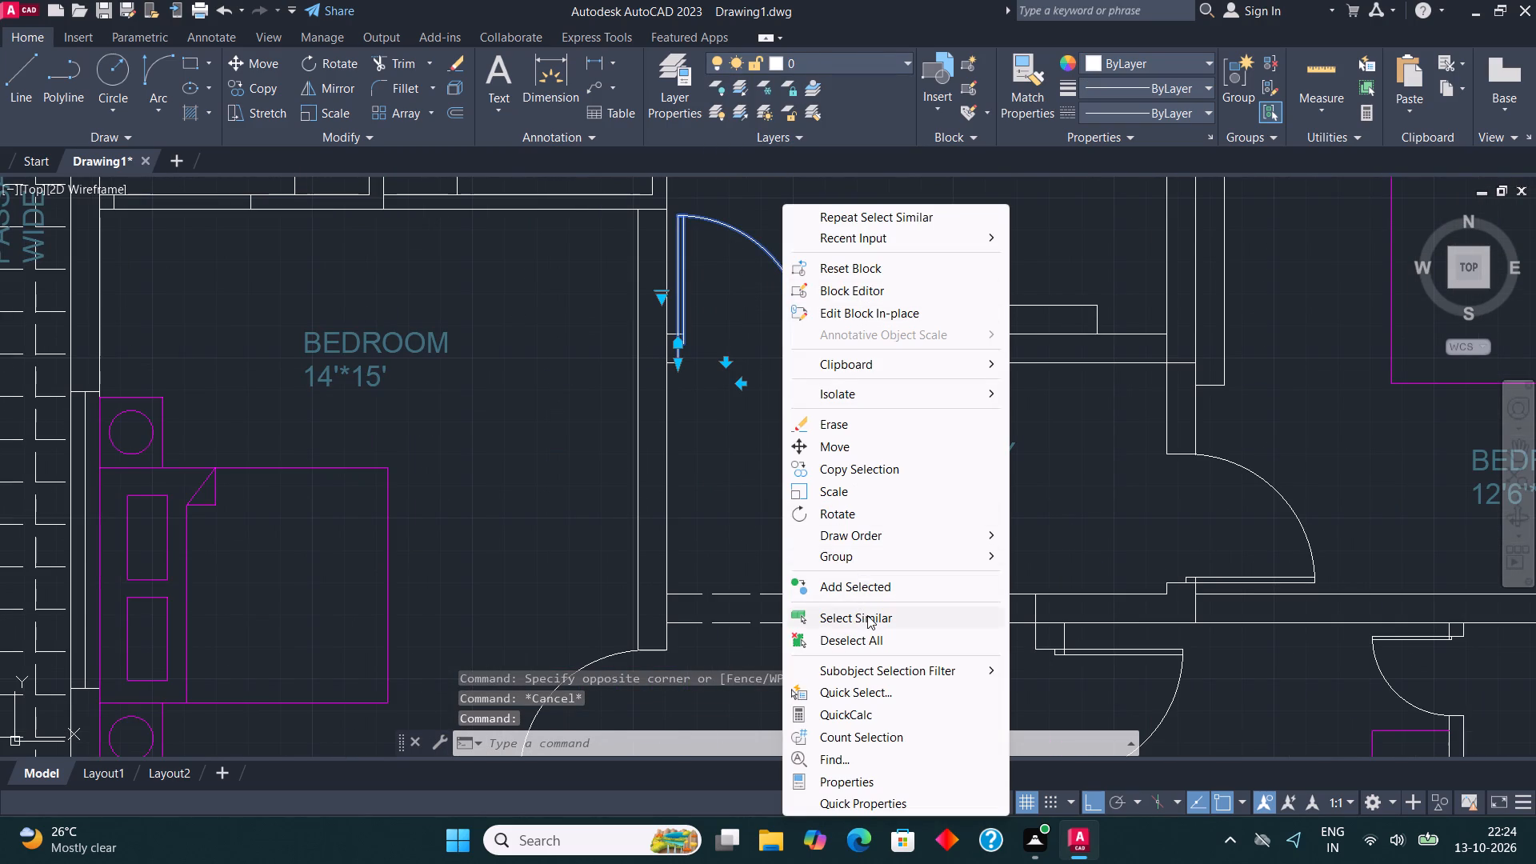
click(867, 615)
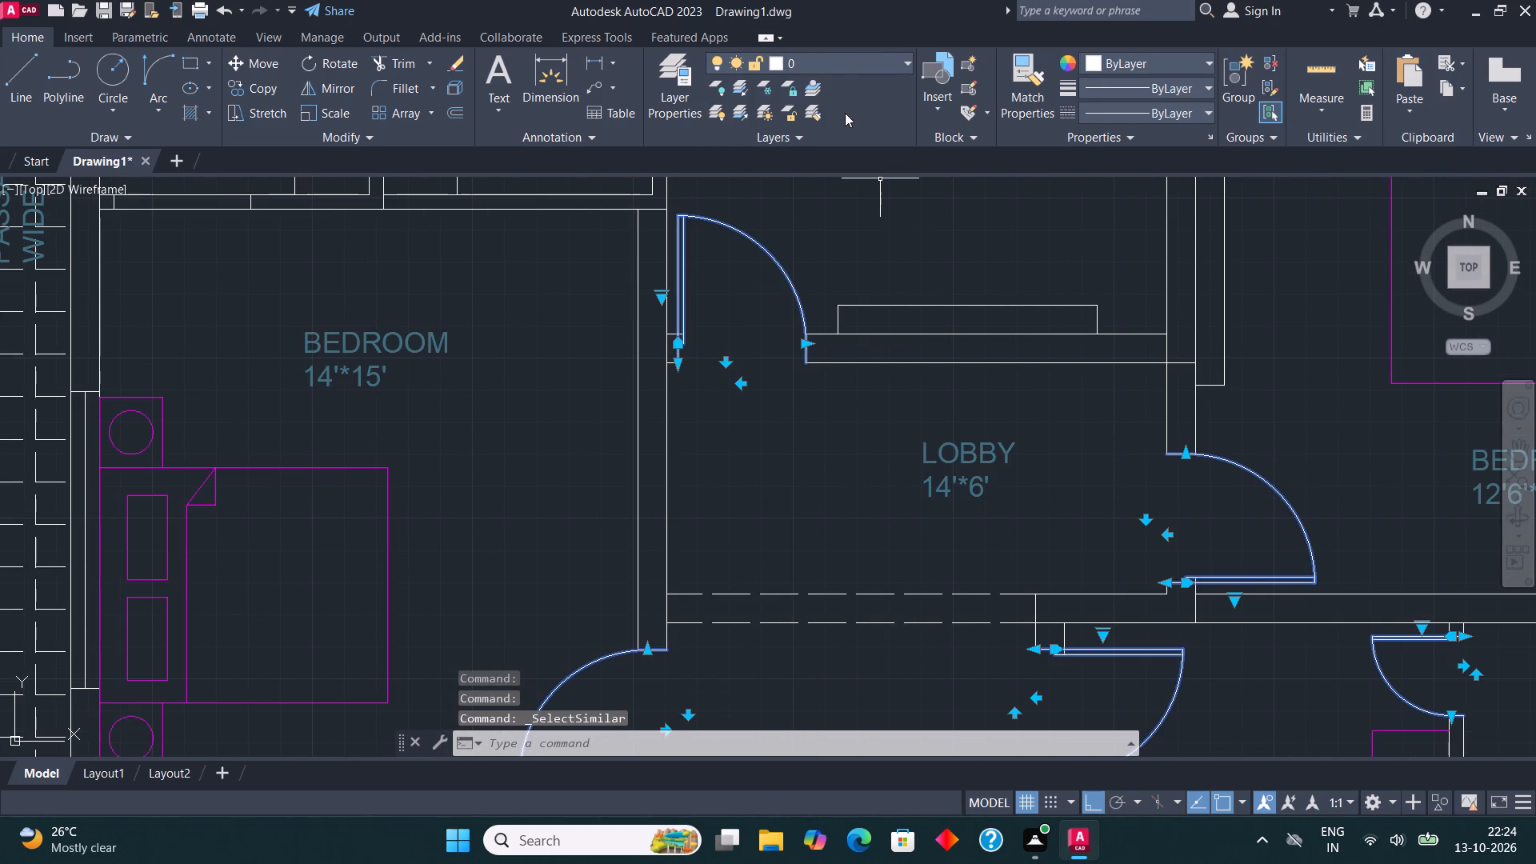
click(838, 57)
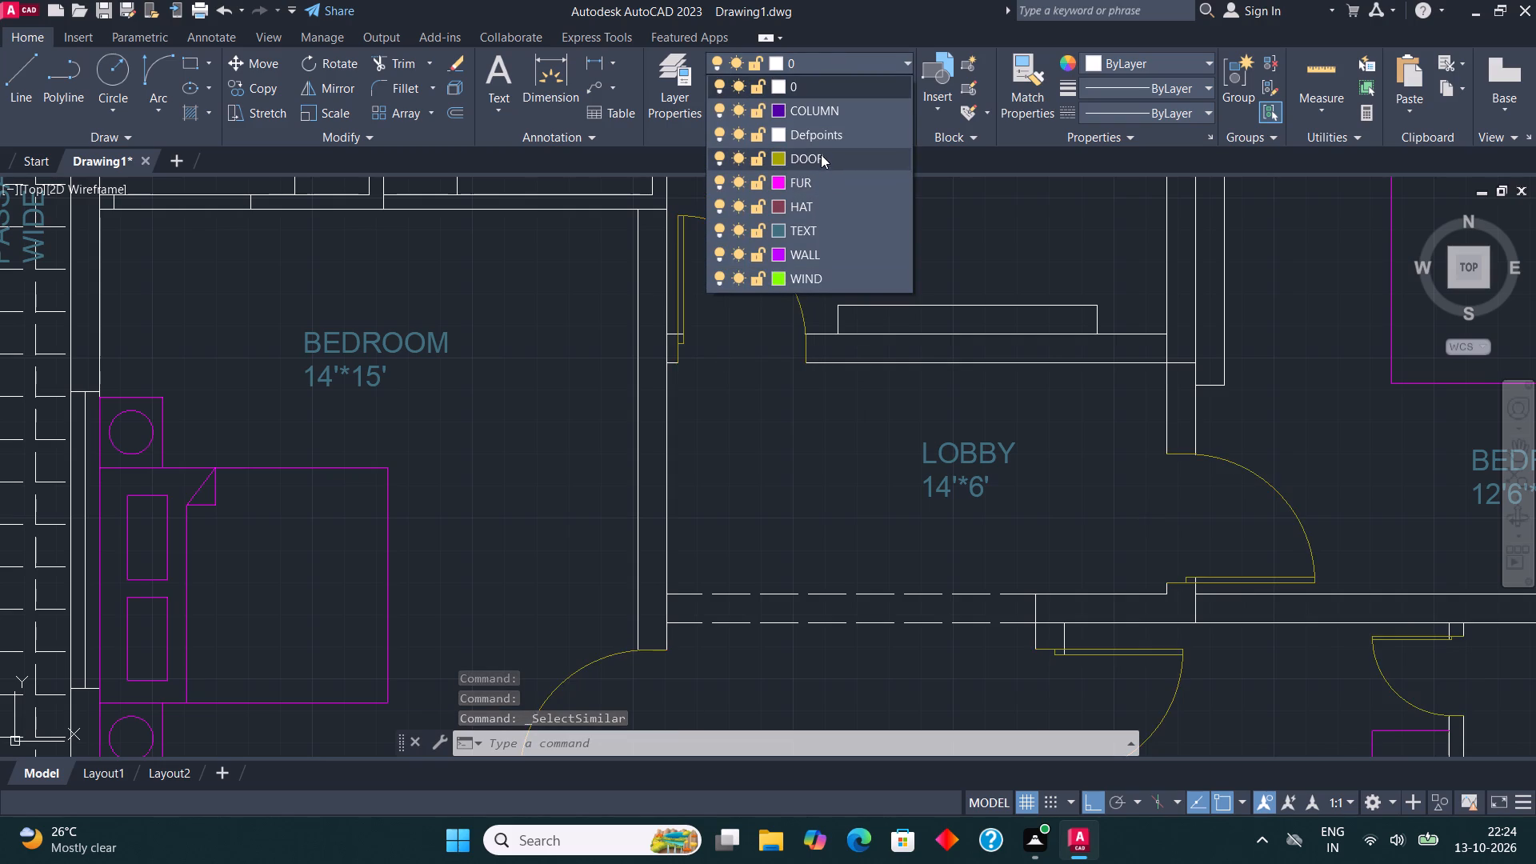
click(822, 154)
key(Escape)
Move the wall units in the 13'*15' and 12'6"*15' bedrooms to the FUR layer.
scroll(542, 591, down, 2)
scroll(732, 474, up, 2)
click(722, 493)
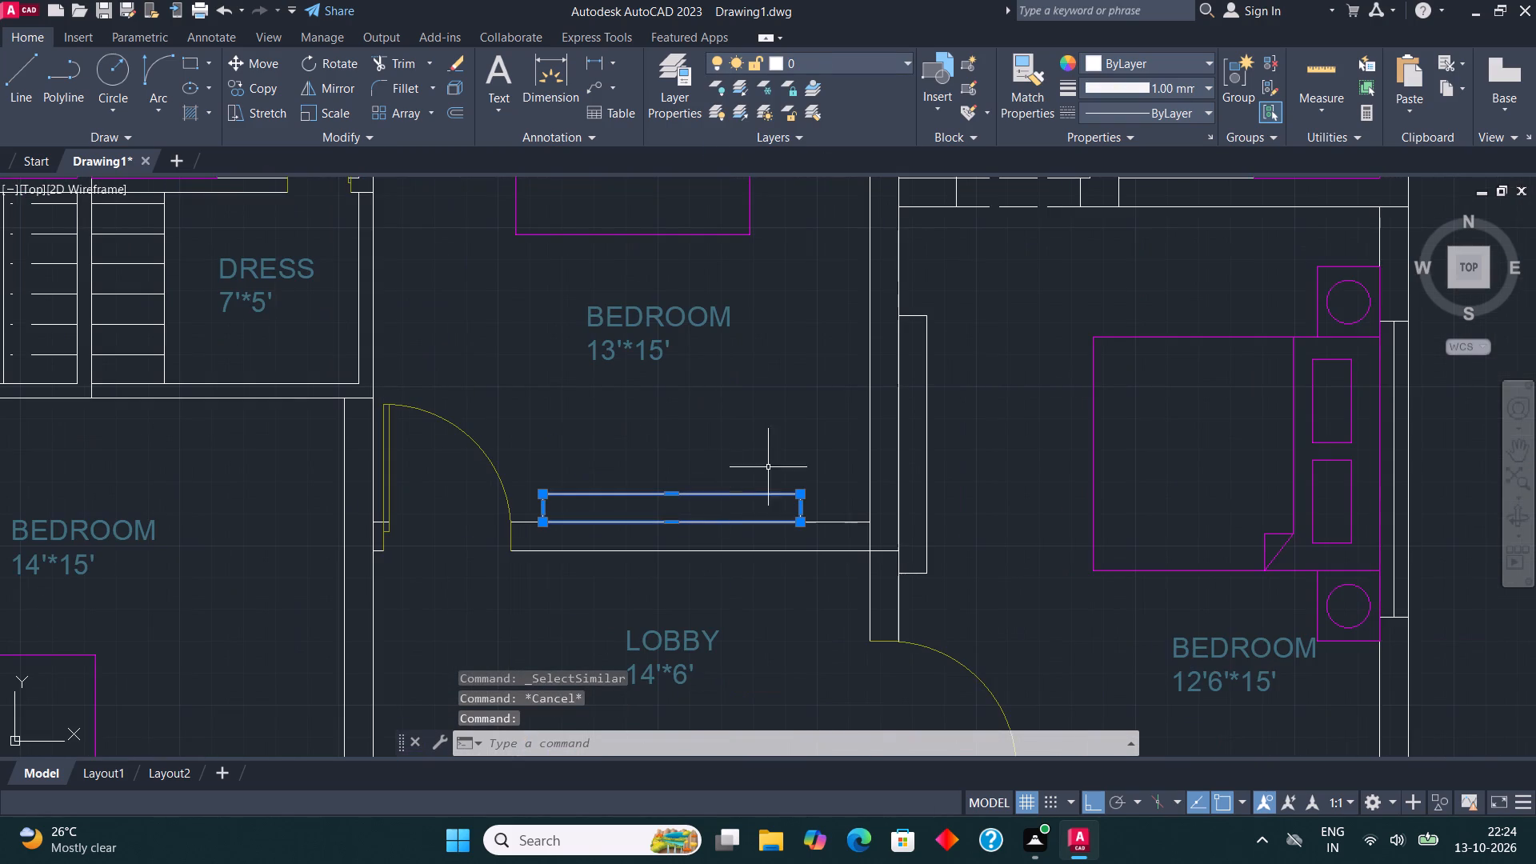
click(923, 420)
click(922, 289)
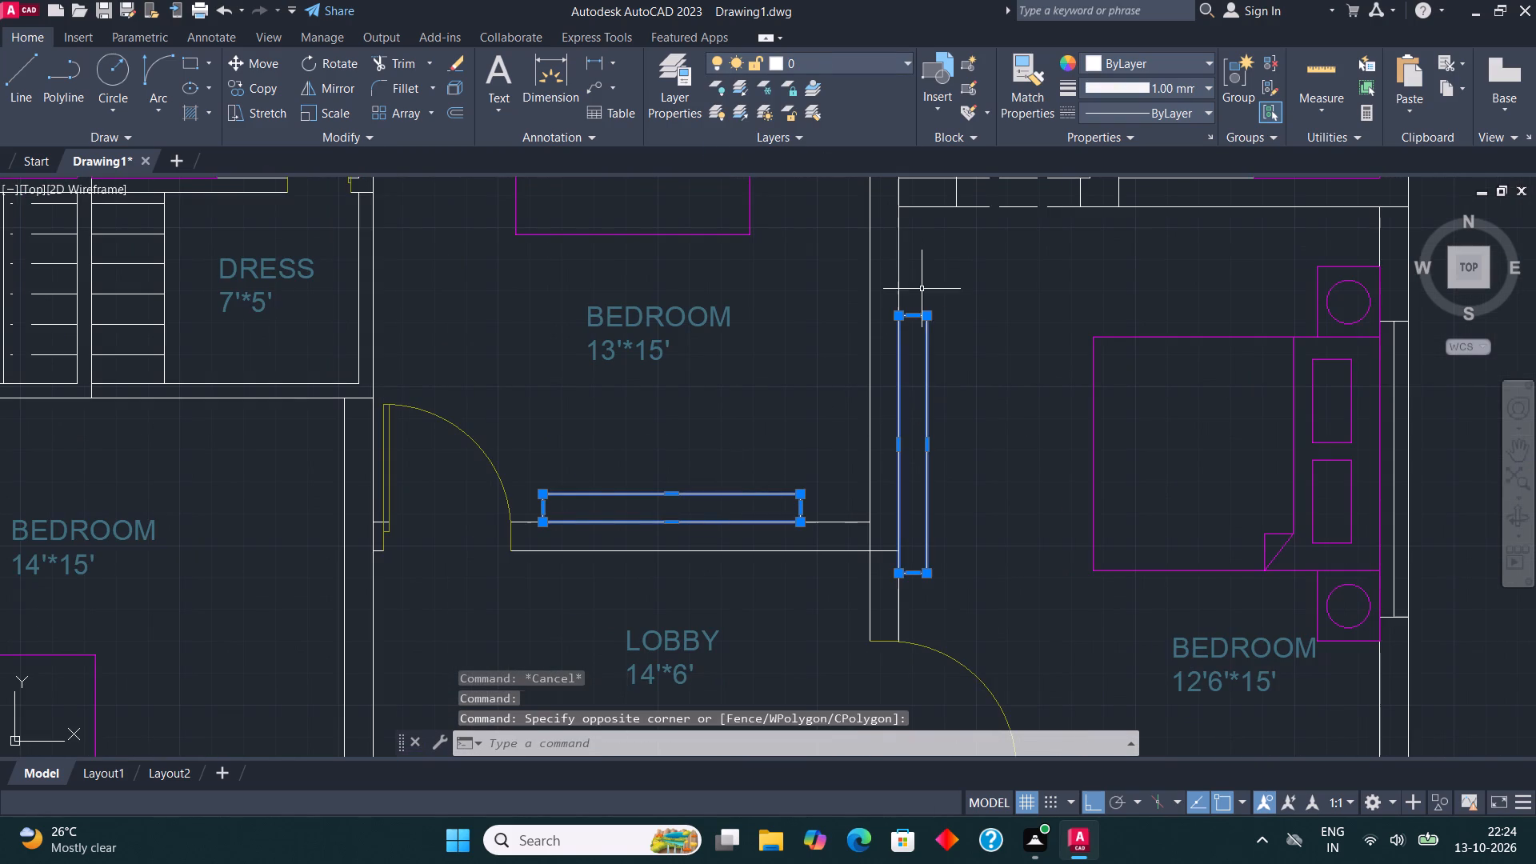
scroll(673, 360, down, 2)
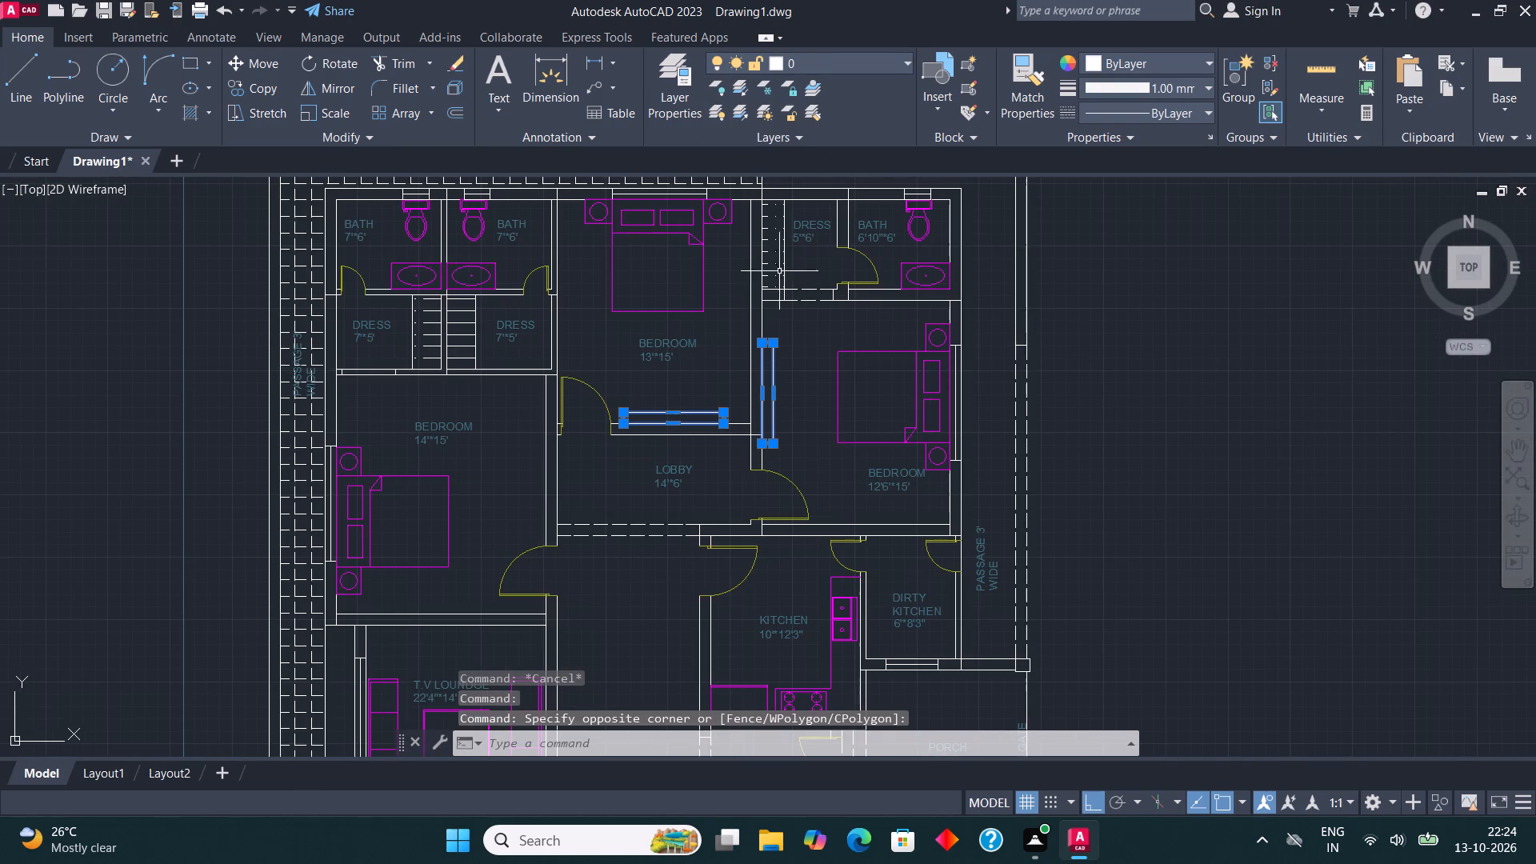
click(831, 61)
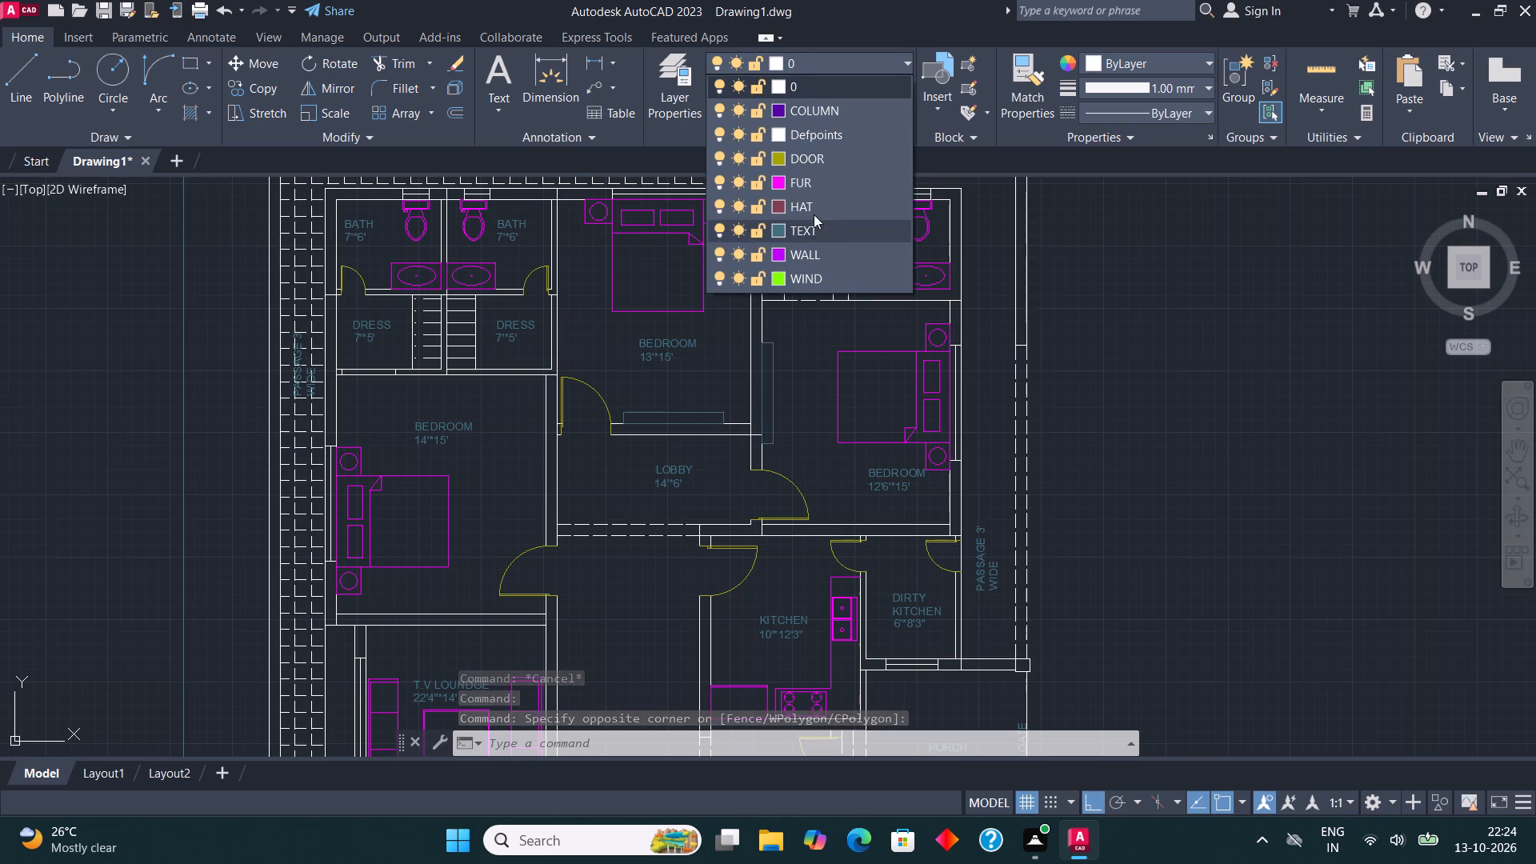
click(821, 178)
key(Escape)
Move the stair hall's tread lines, horizontal travel lines and direction arrow to the FUR layer.
scroll(616, 414, down, 1)
middle_drag(710, 542, 706, 474)
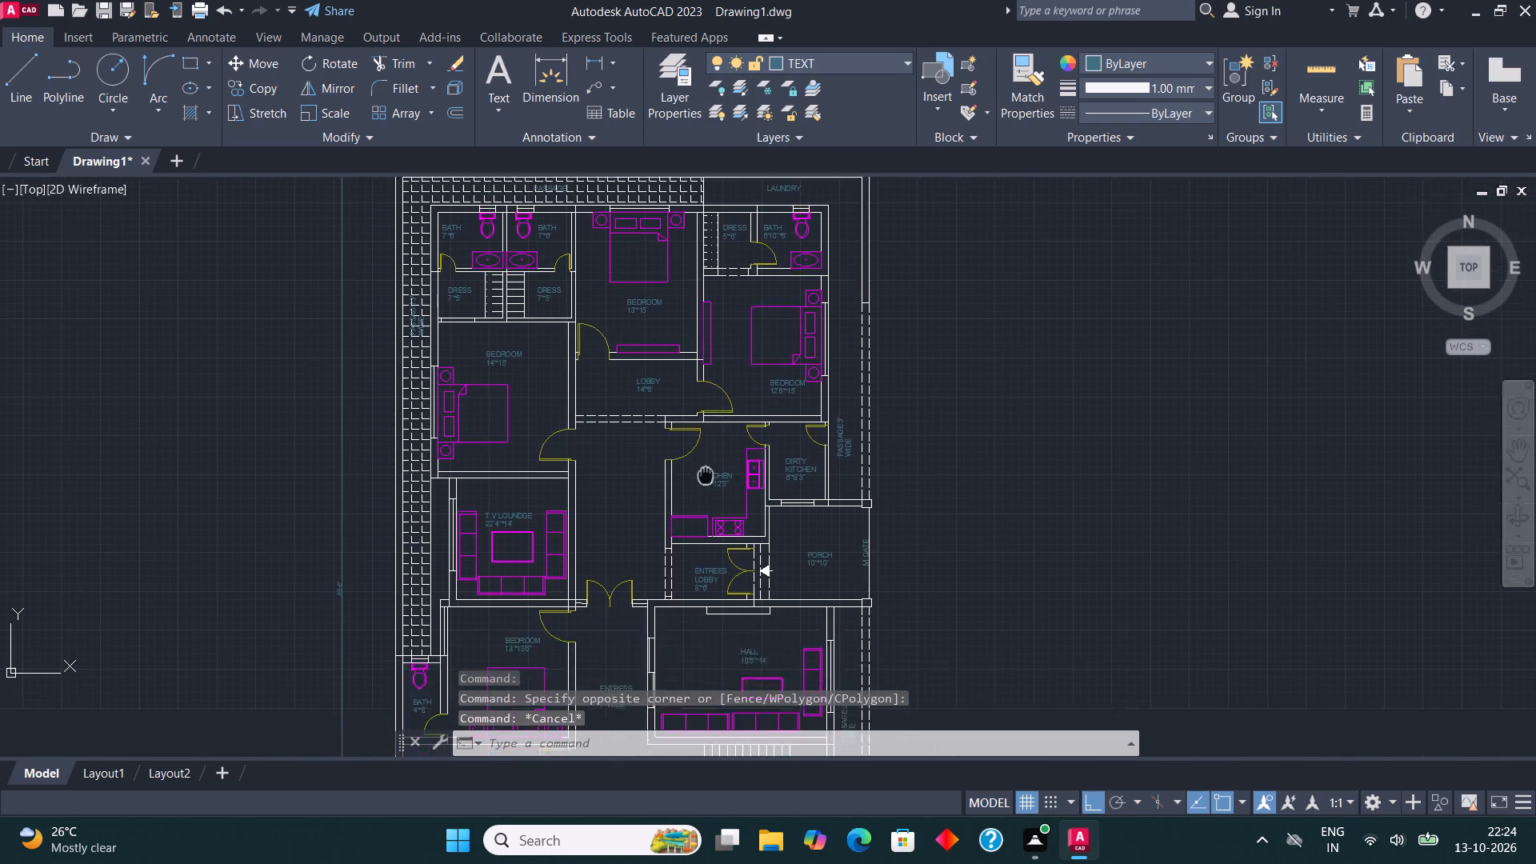
middle_drag(706, 474, 730, 277)
scroll(730, 277, up, 1)
middle_drag(694, 514, 694, 505)
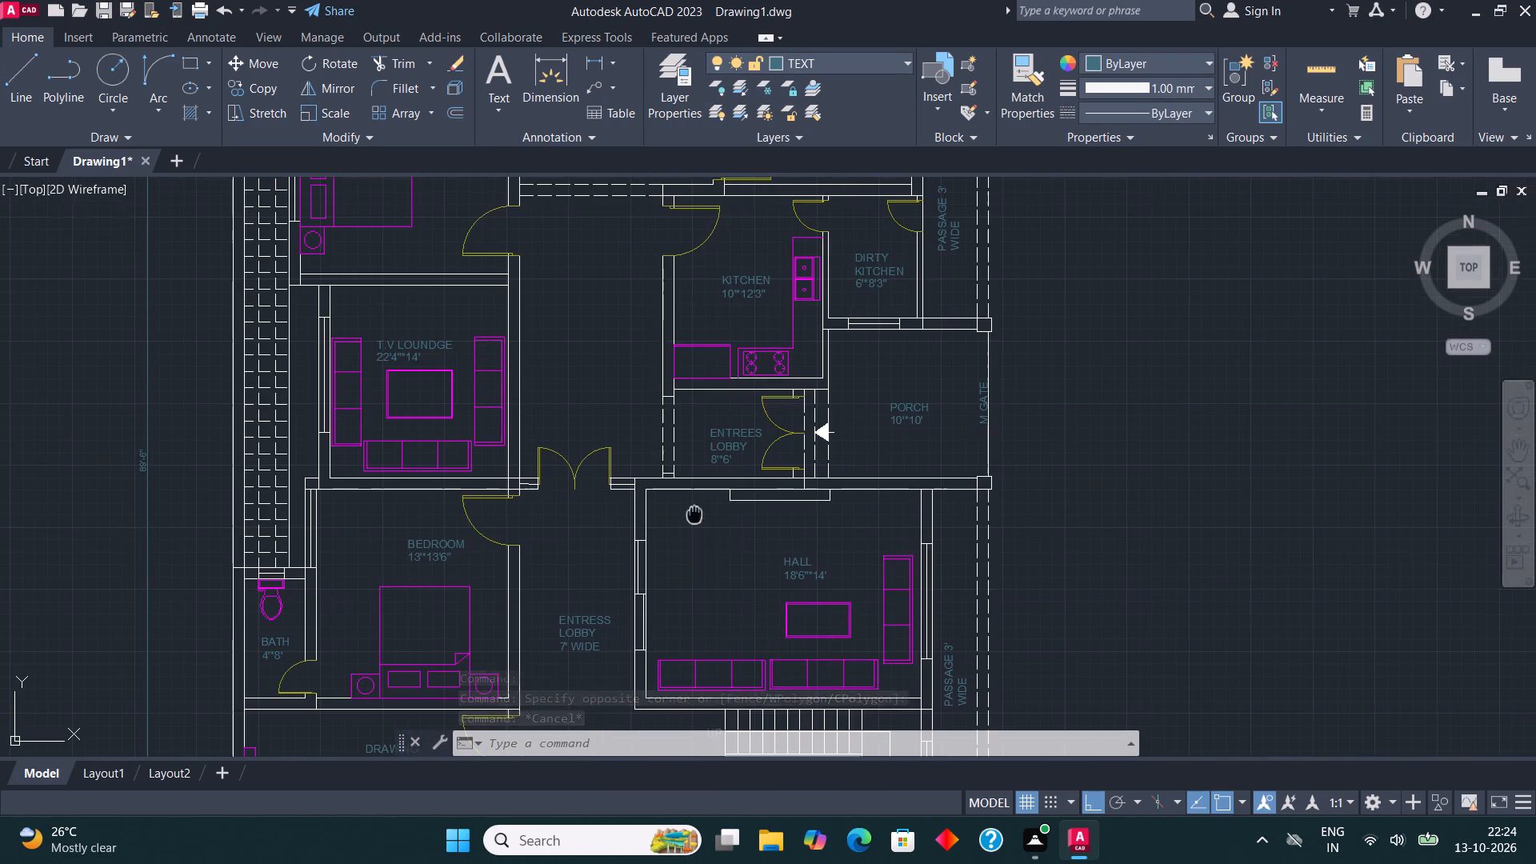
middle_drag(694, 505, 721, 229)
scroll(918, 524, up, 2)
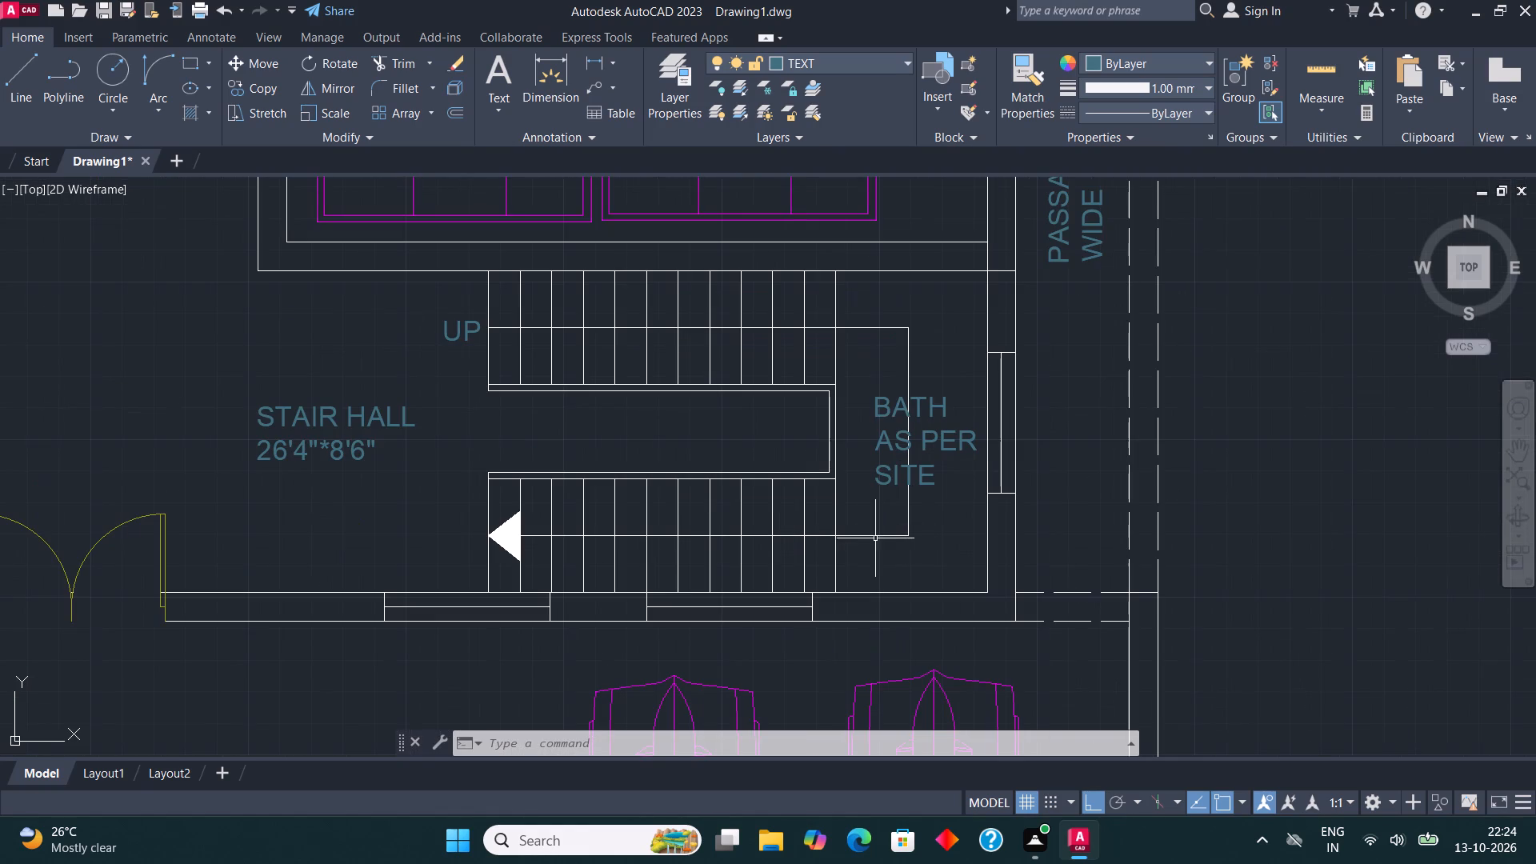
click(851, 562)
click(506, 504)
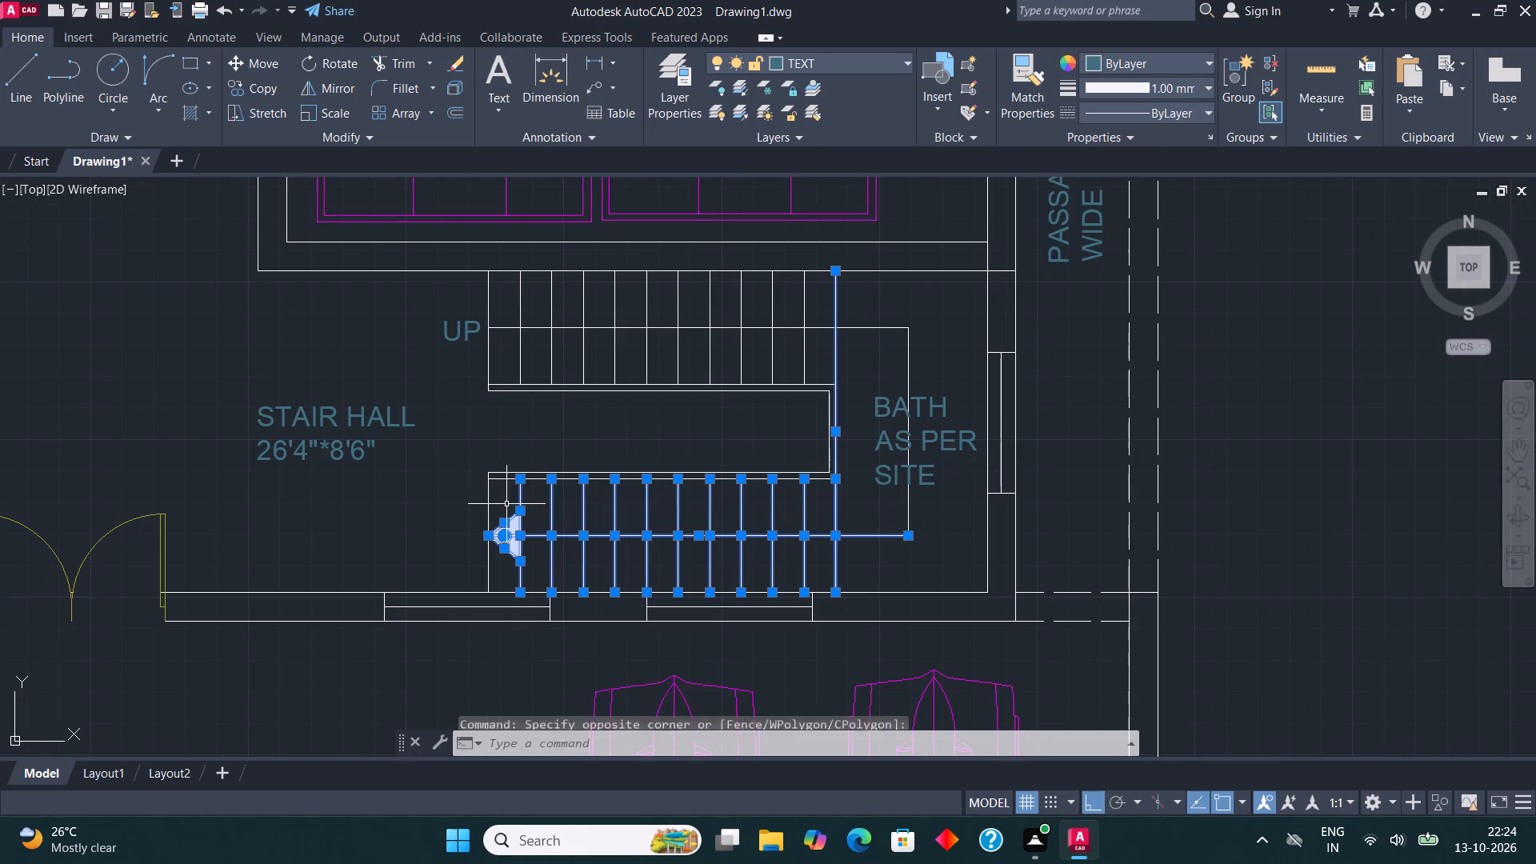
click(872, 378)
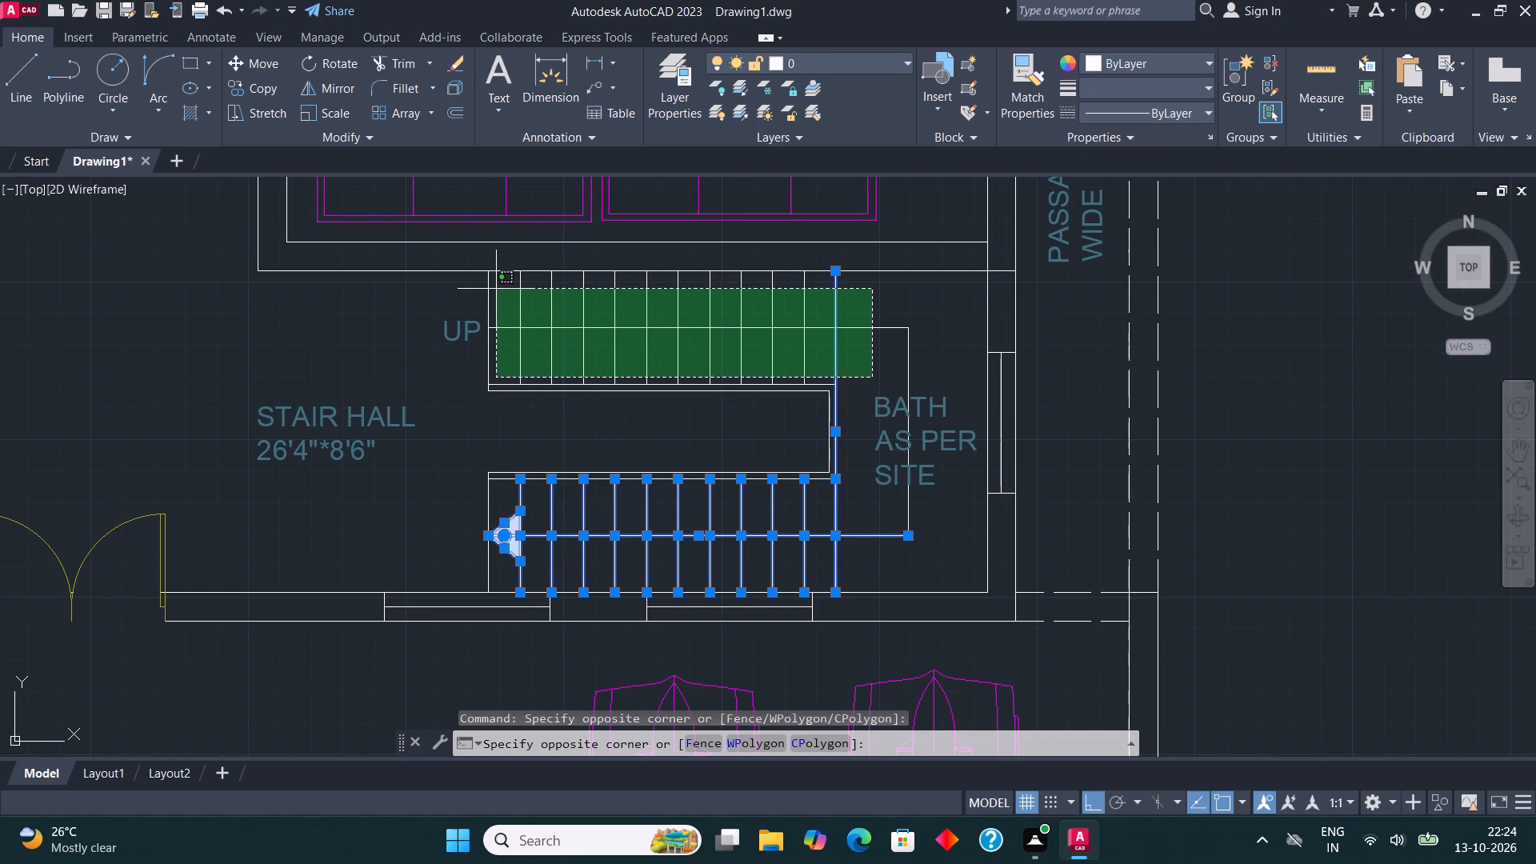
click(486, 299)
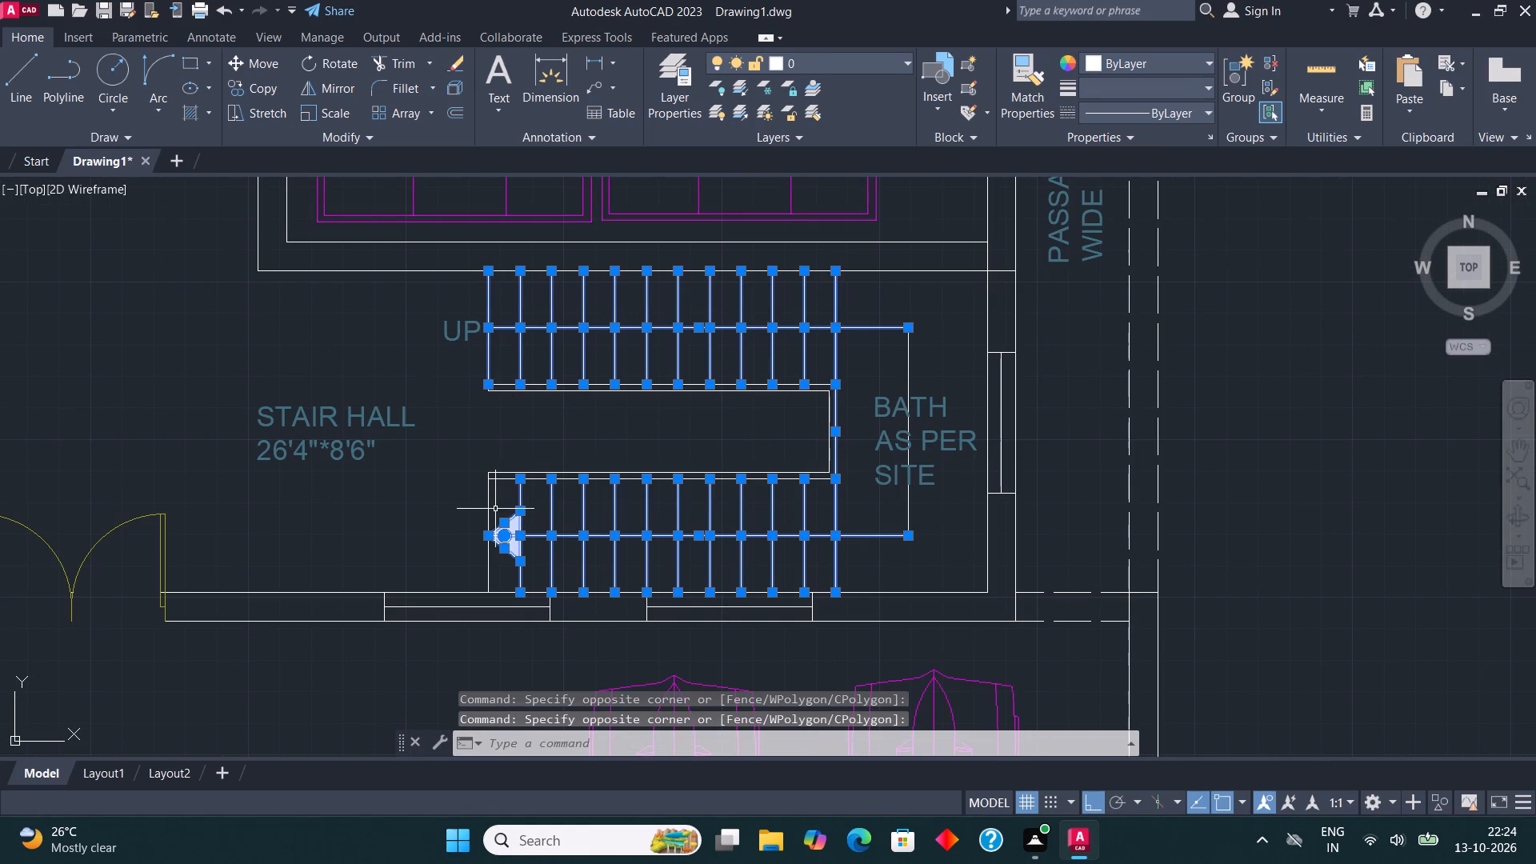
click(495, 510)
click(472, 506)
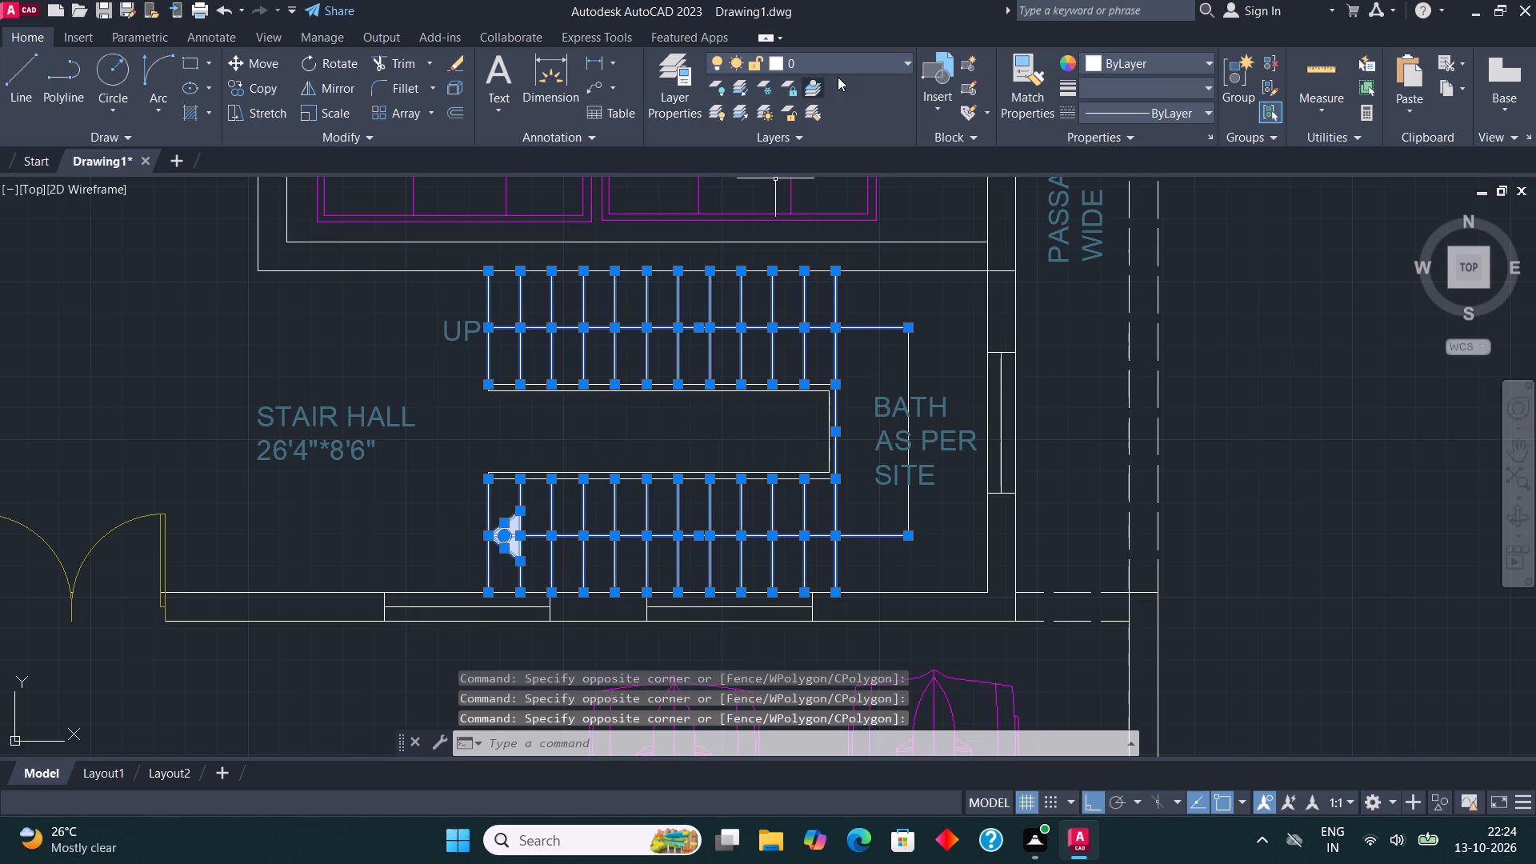
click(845, 69)
click(834, 182)
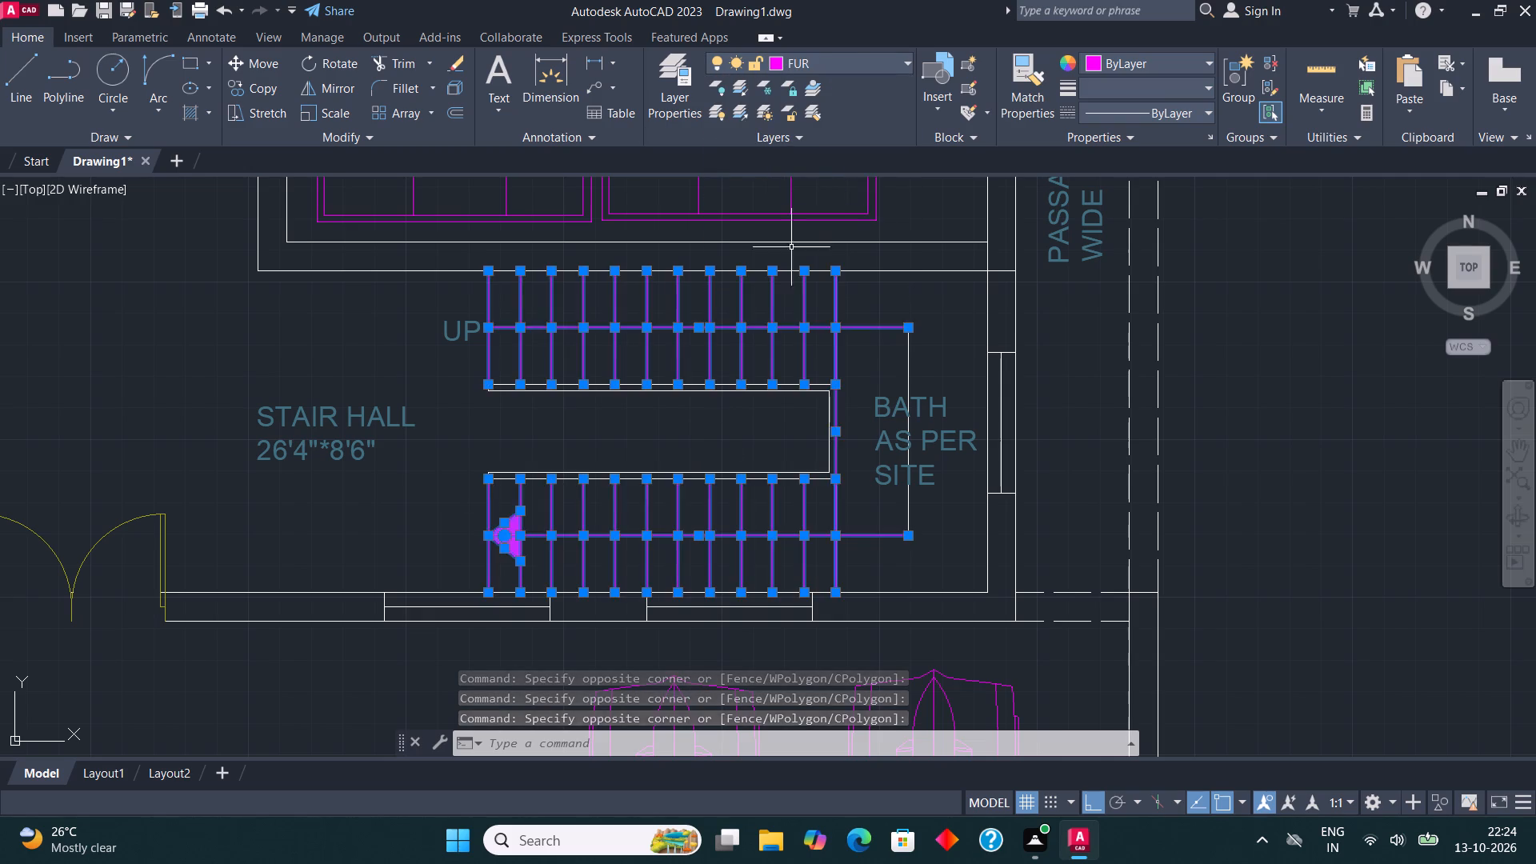
key(Escape)
On the WALL layer, solid-hatch the stair's U-shaped divider and the stair hall's outer and porch-side wall segments.
click(830, 56)
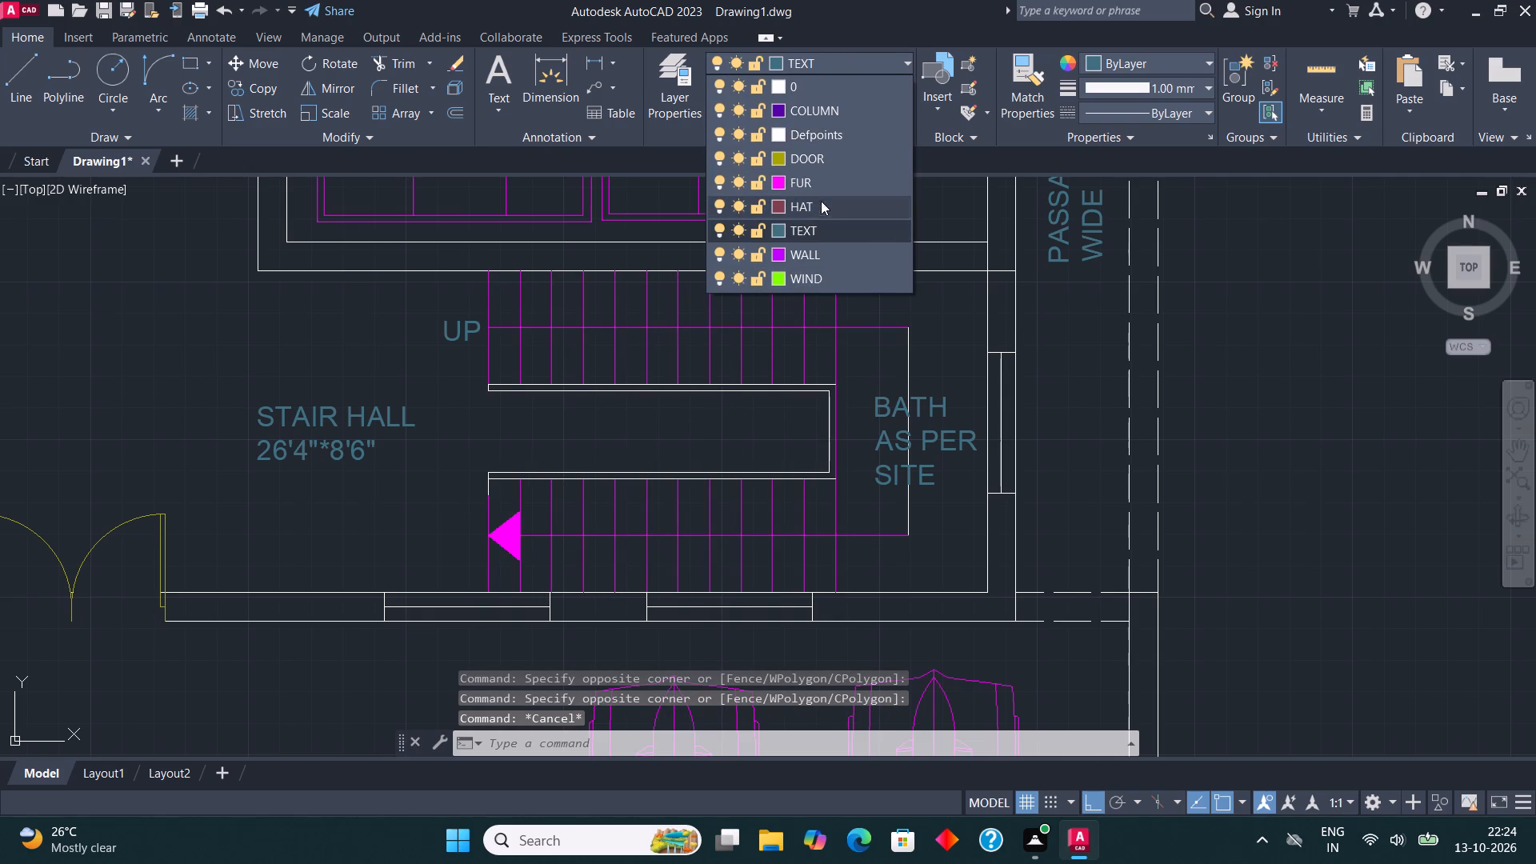
click(822, 250)
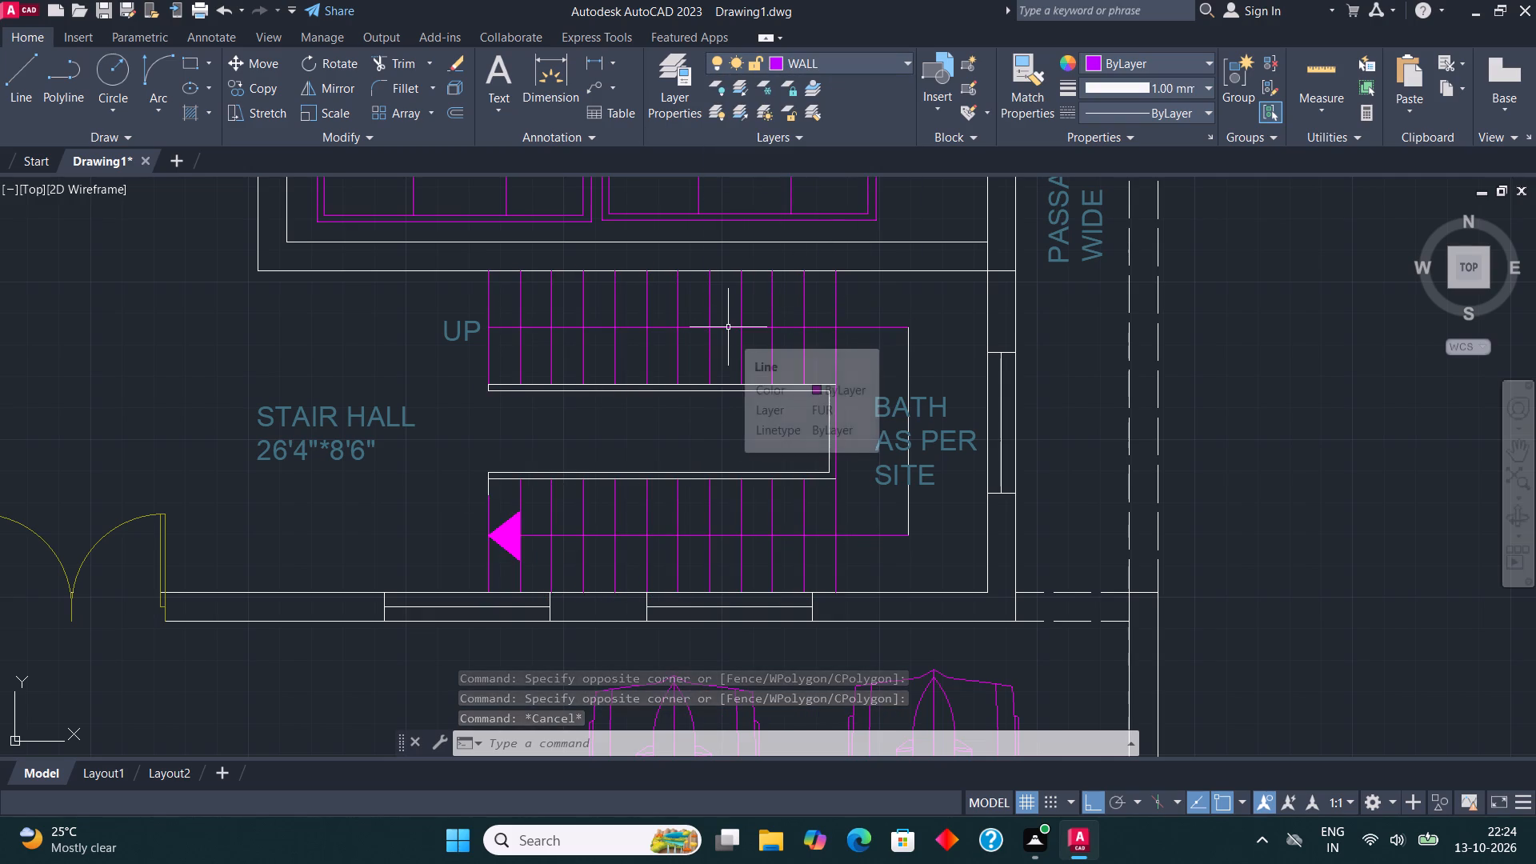
key(h)
key(Return)
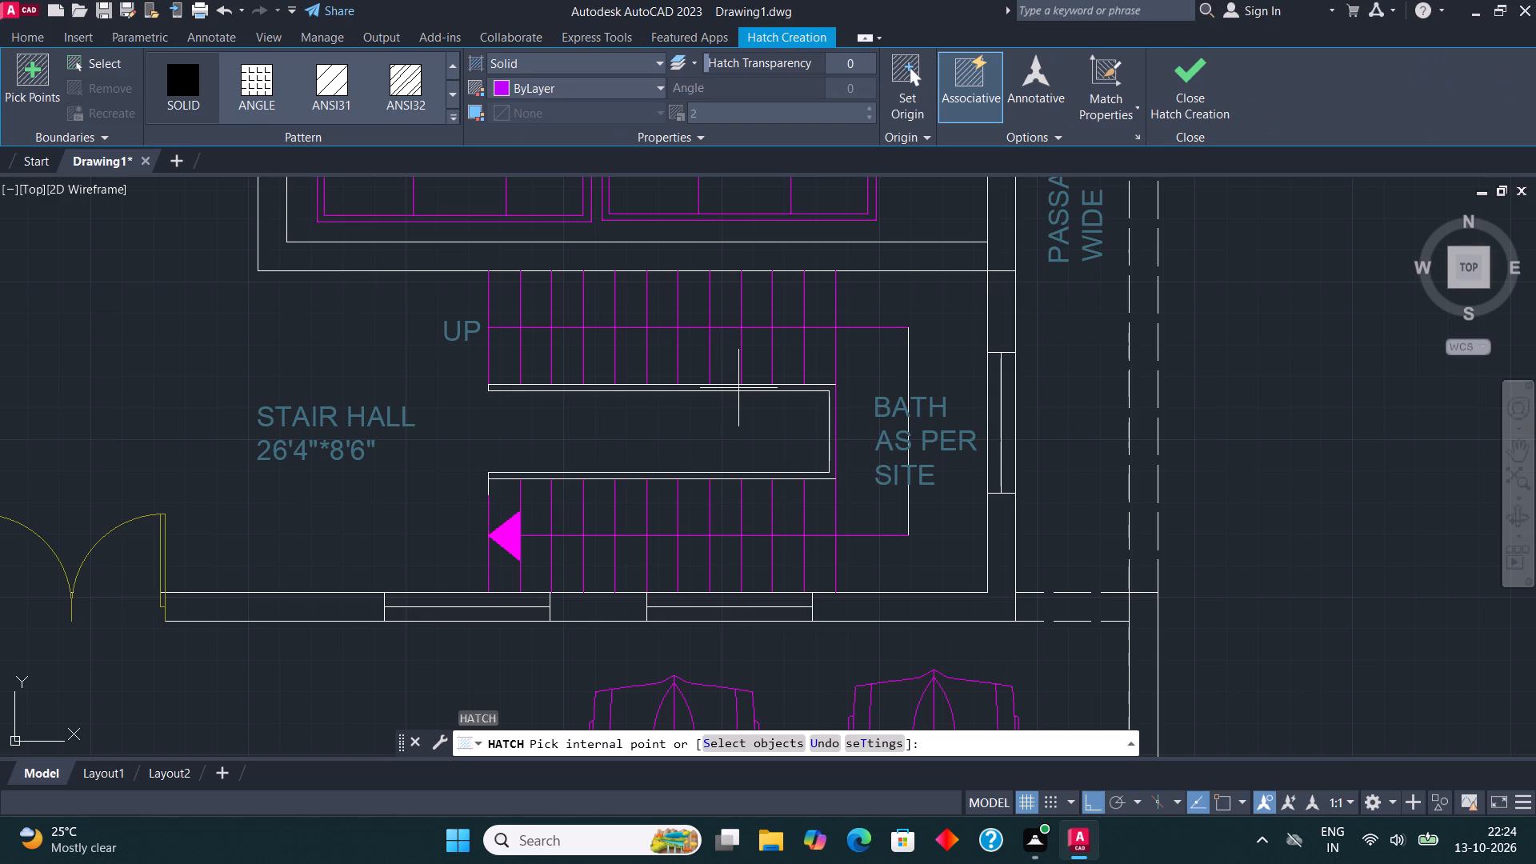
click(738, 388)
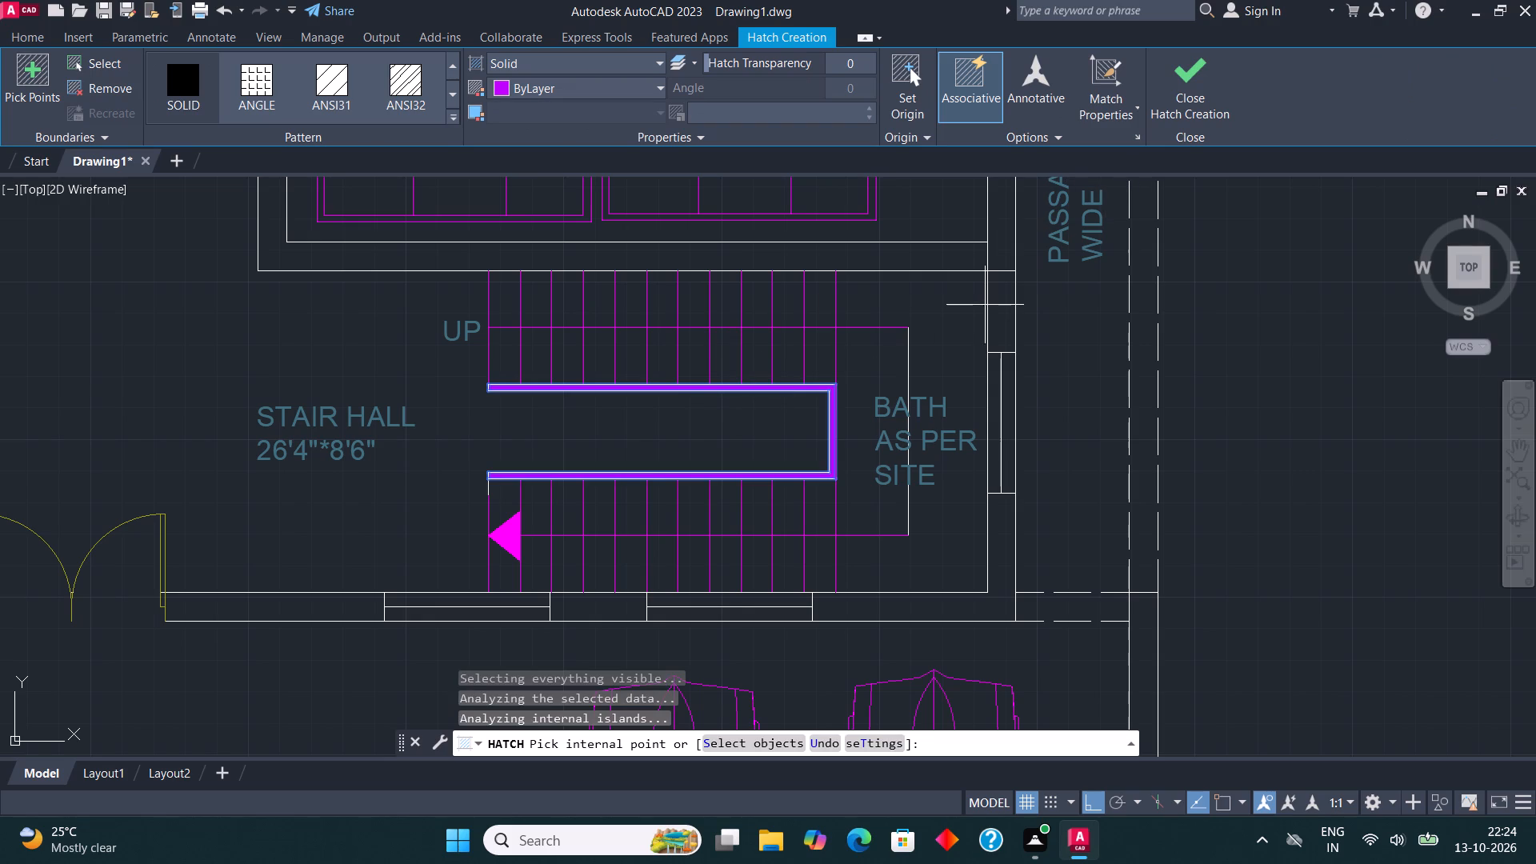
click(997, 310)
click(1000, 536)
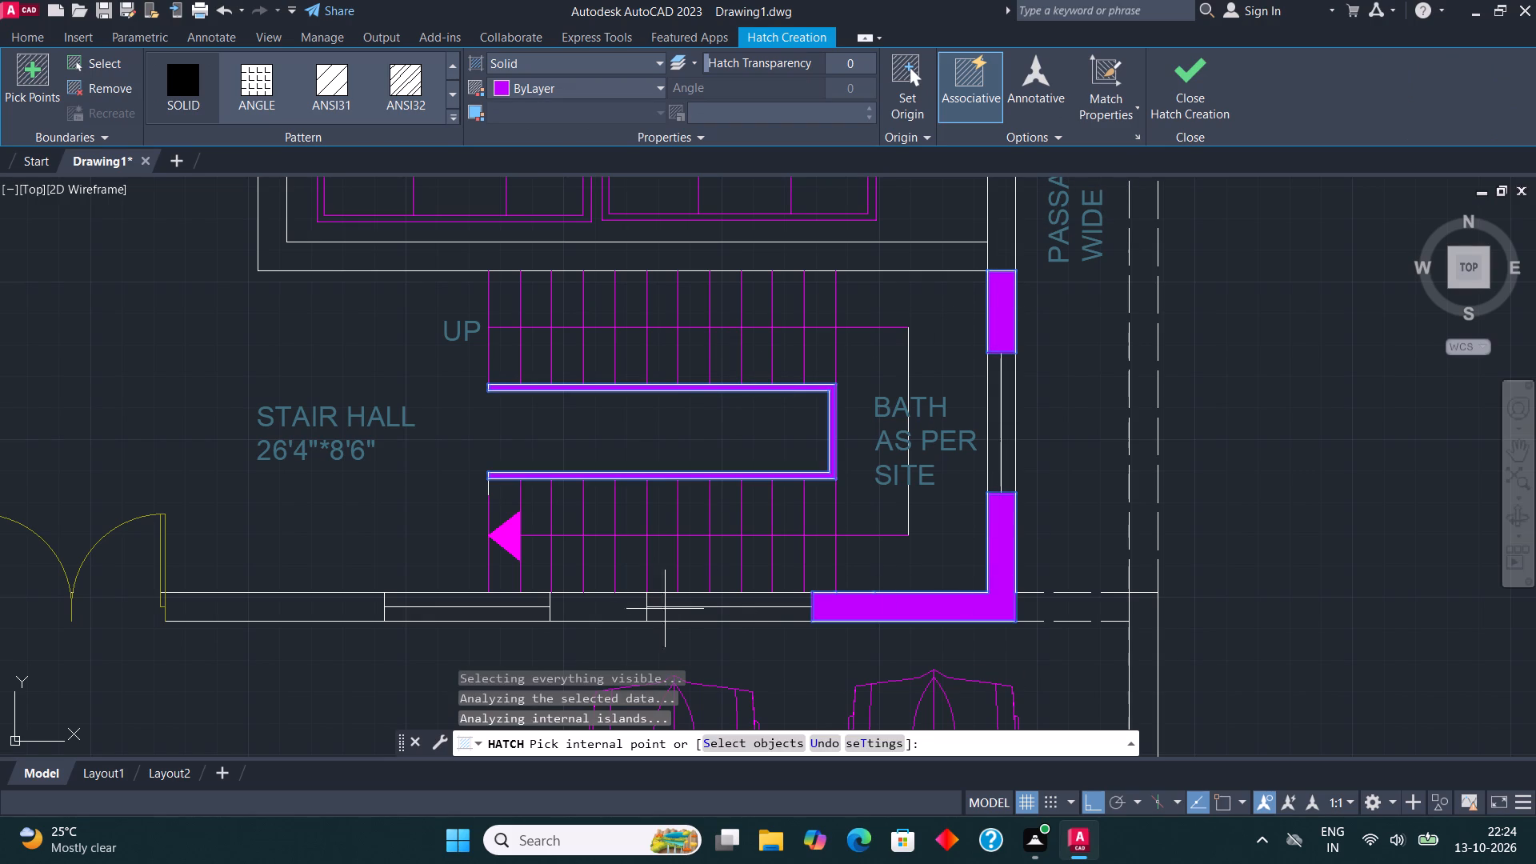
click(610, 610)
click(277, 603)
Solid-hatch the wall between the 18'6"*14' hall and the stair hall, including its corner at the passage.
scroll(935, 593, down, 2)
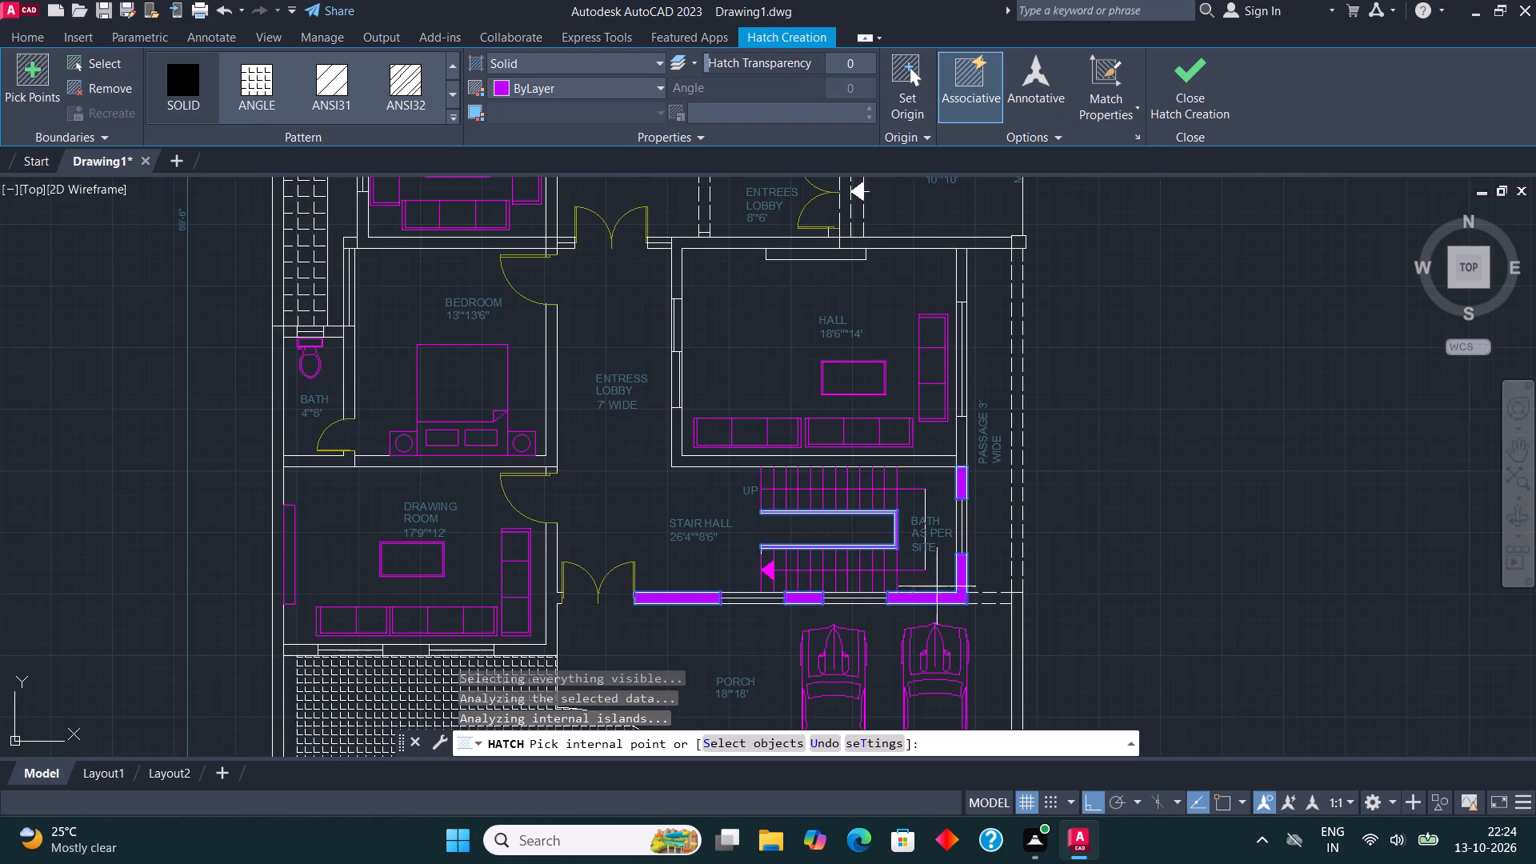
scroll(942, 460, up, 2)
click(942, 460)
click(993, 412)
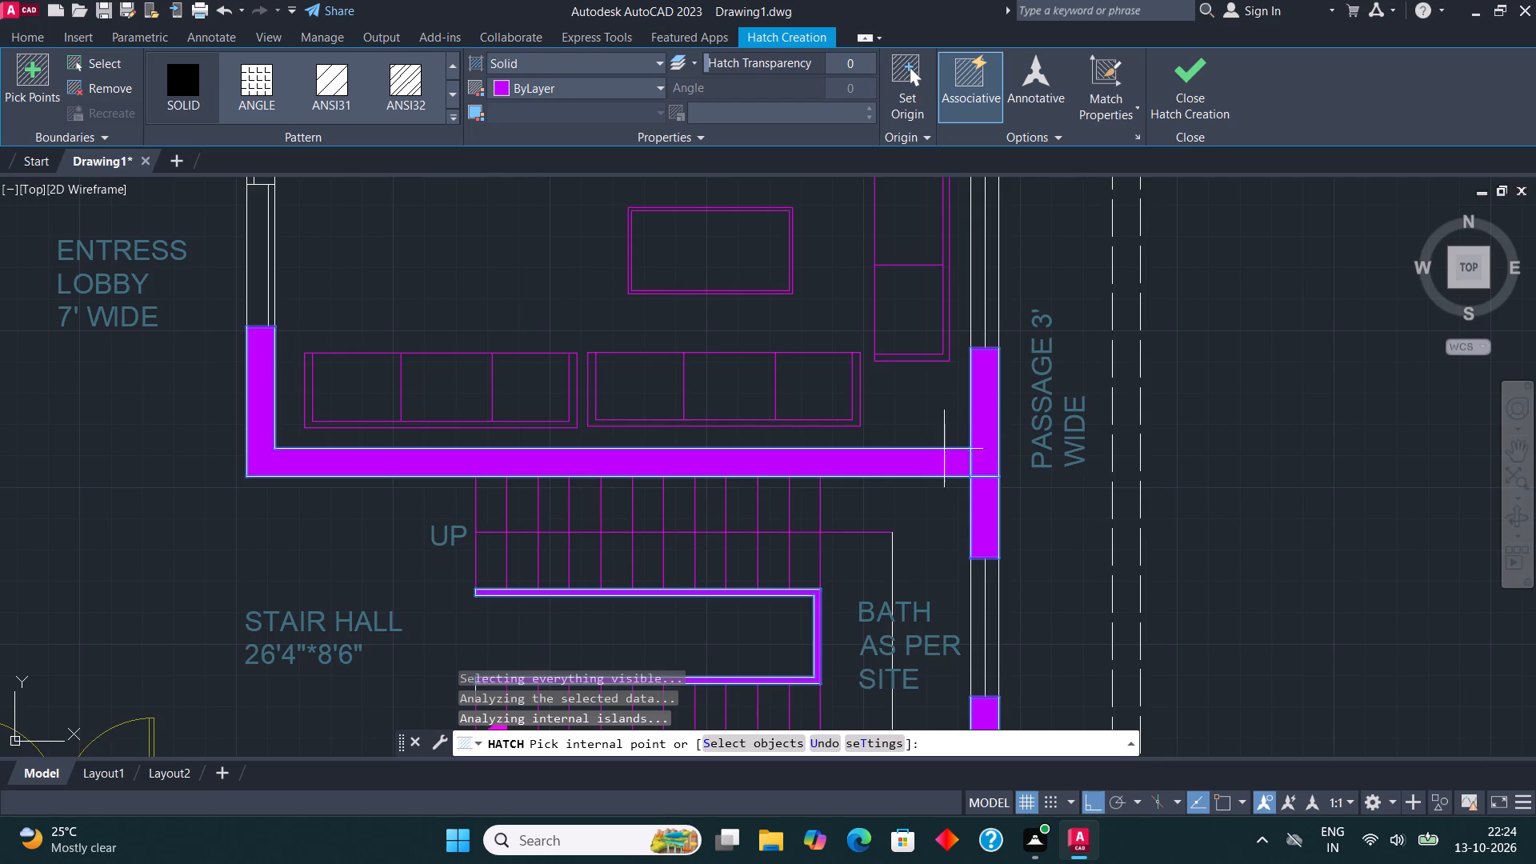
Solid-hatch the outer, dividing and door-side walls of the two adjoining 7'*6' baths, continuing the passage-side wall to the 13'*15' bedroom's window.
scroll(895, 534, down, 5)
scroll(704, 227, up, 5)
click(685, 211)
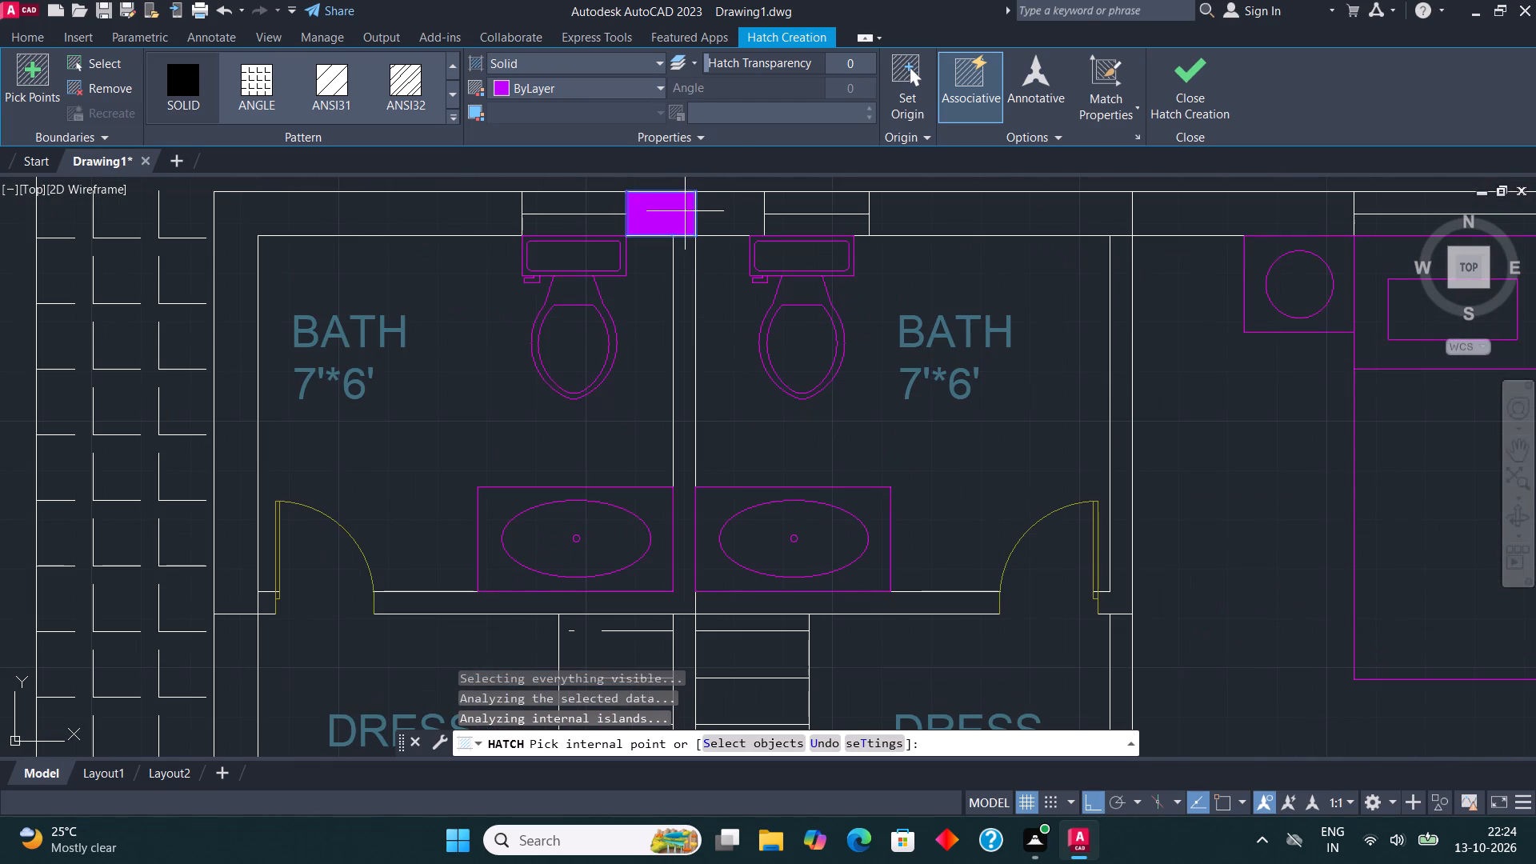
click(458, 202)
click(720, 218)
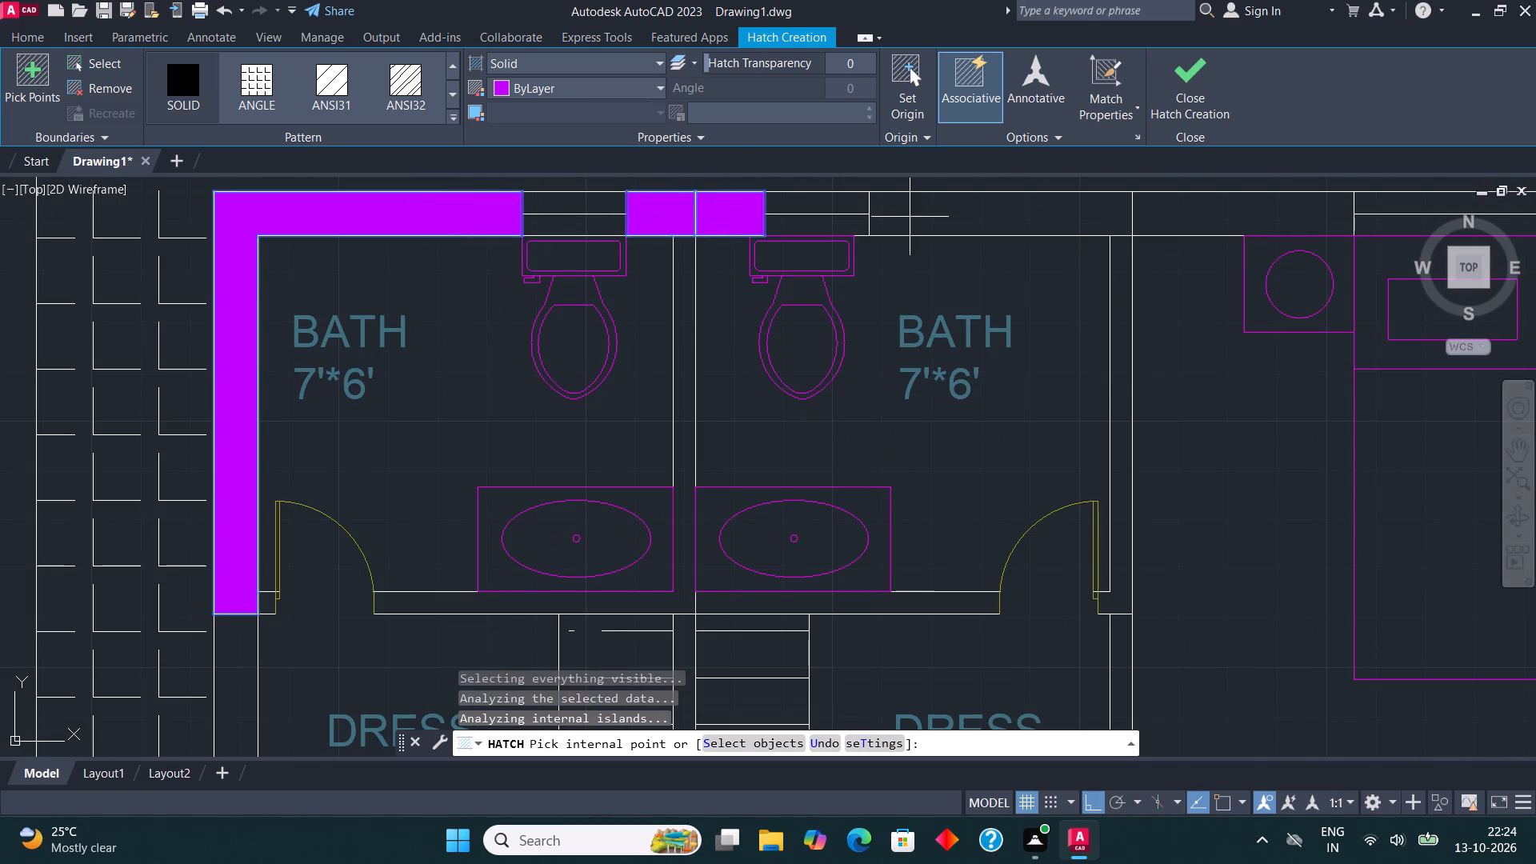
click(958, 210)
click(1178, 212)
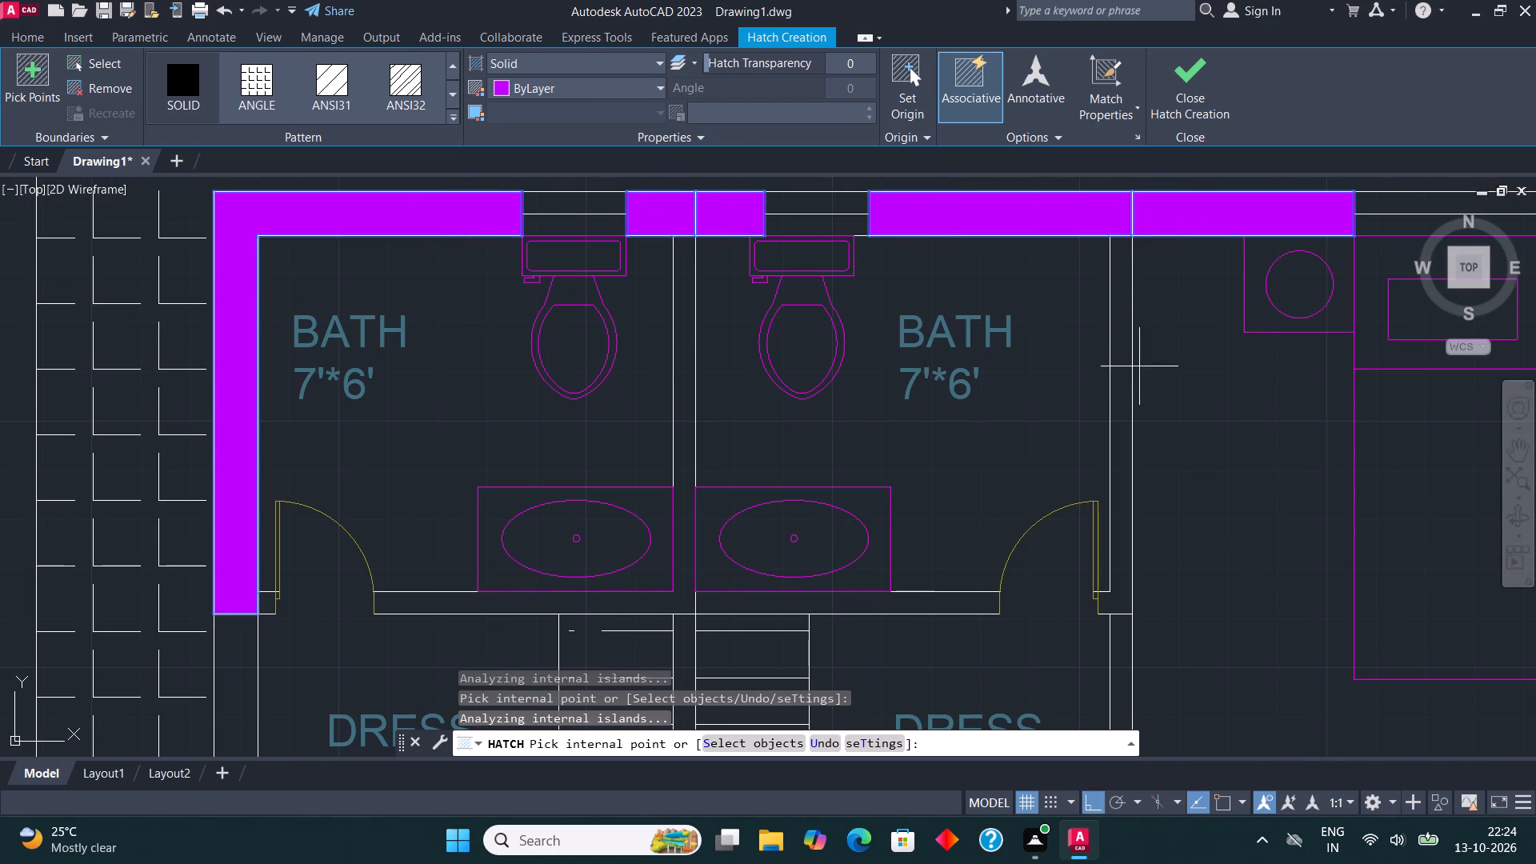
click(1118, 365)
click(685, 423)
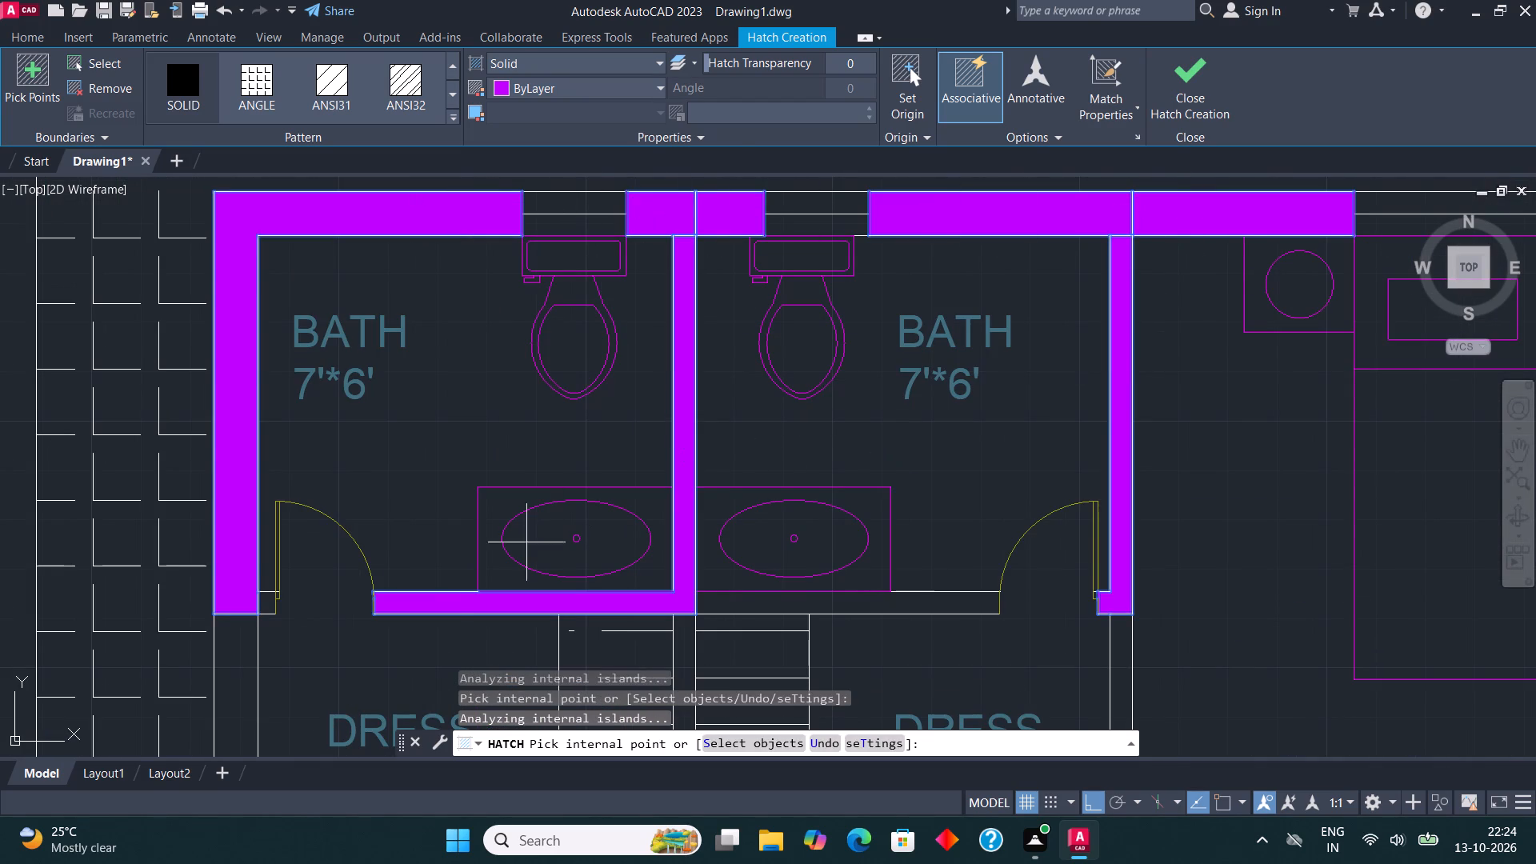
click(762, 595)
Solid-hatch the remaining passage-side wall of the 13'*15' bedroom and the walls around the 5'*6' dress and 6'10"*6' bath.
scroll(673, 517, down, 2)
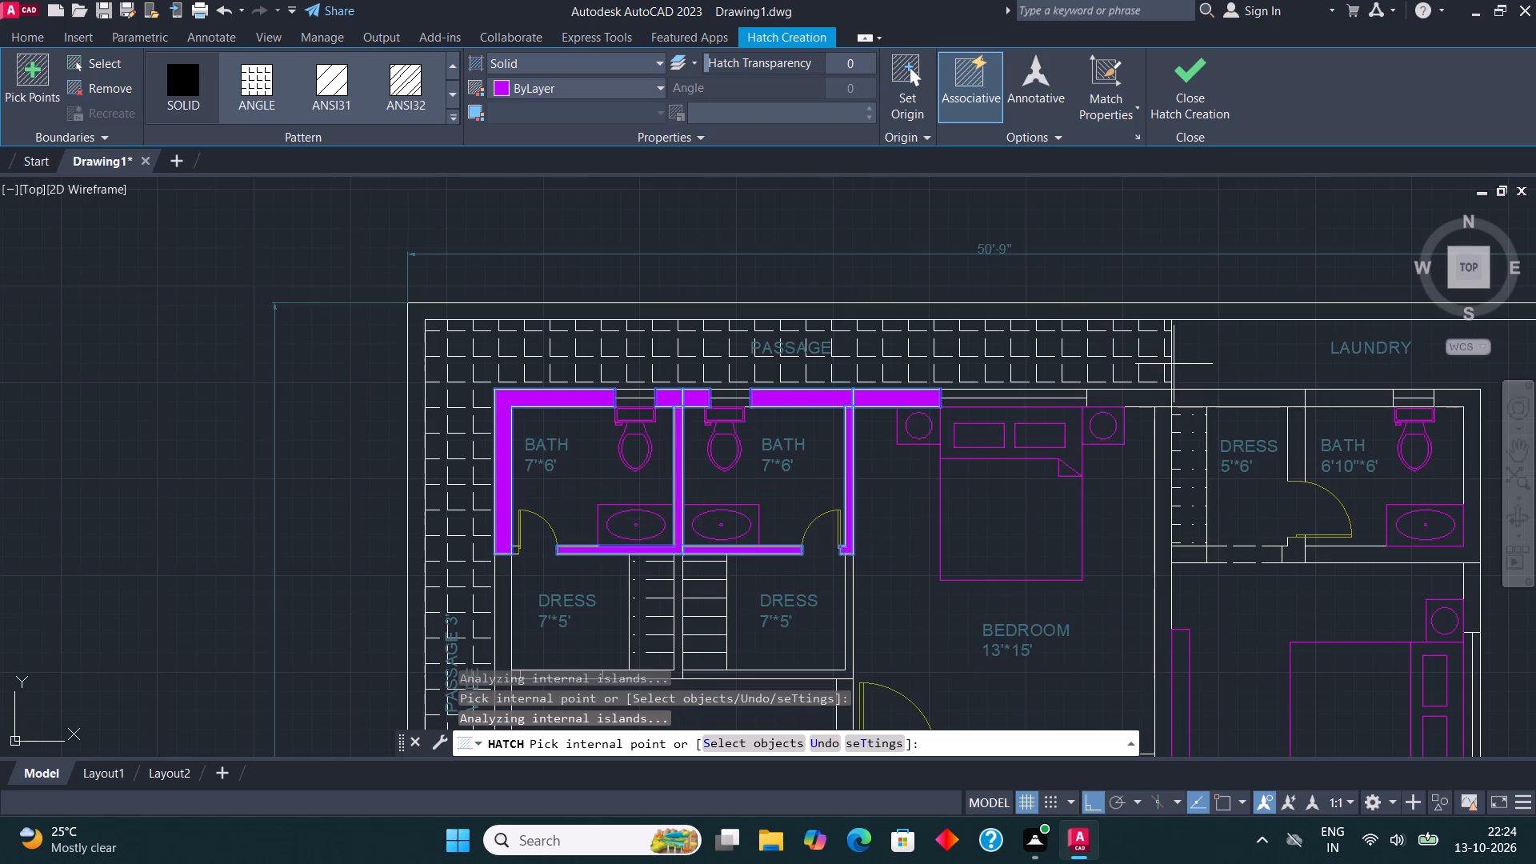
scroll(1174, 364, up, 1)
click(1074, 426)
click(1223, 426)
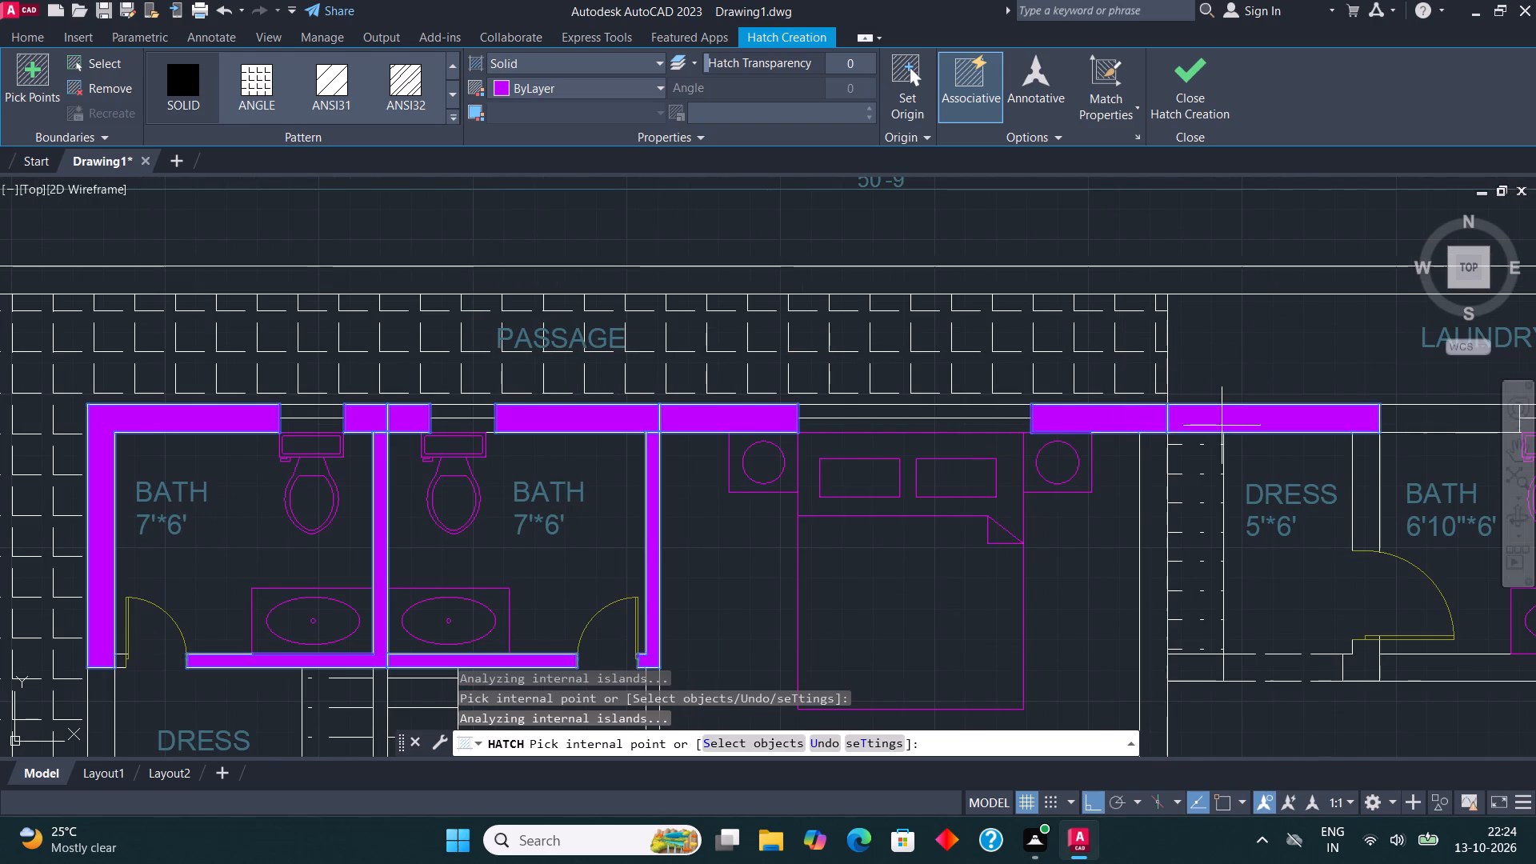
scroll(1051, 411, down, 2)
scroll(1230, 430, up, 2)
click(1188, 382)
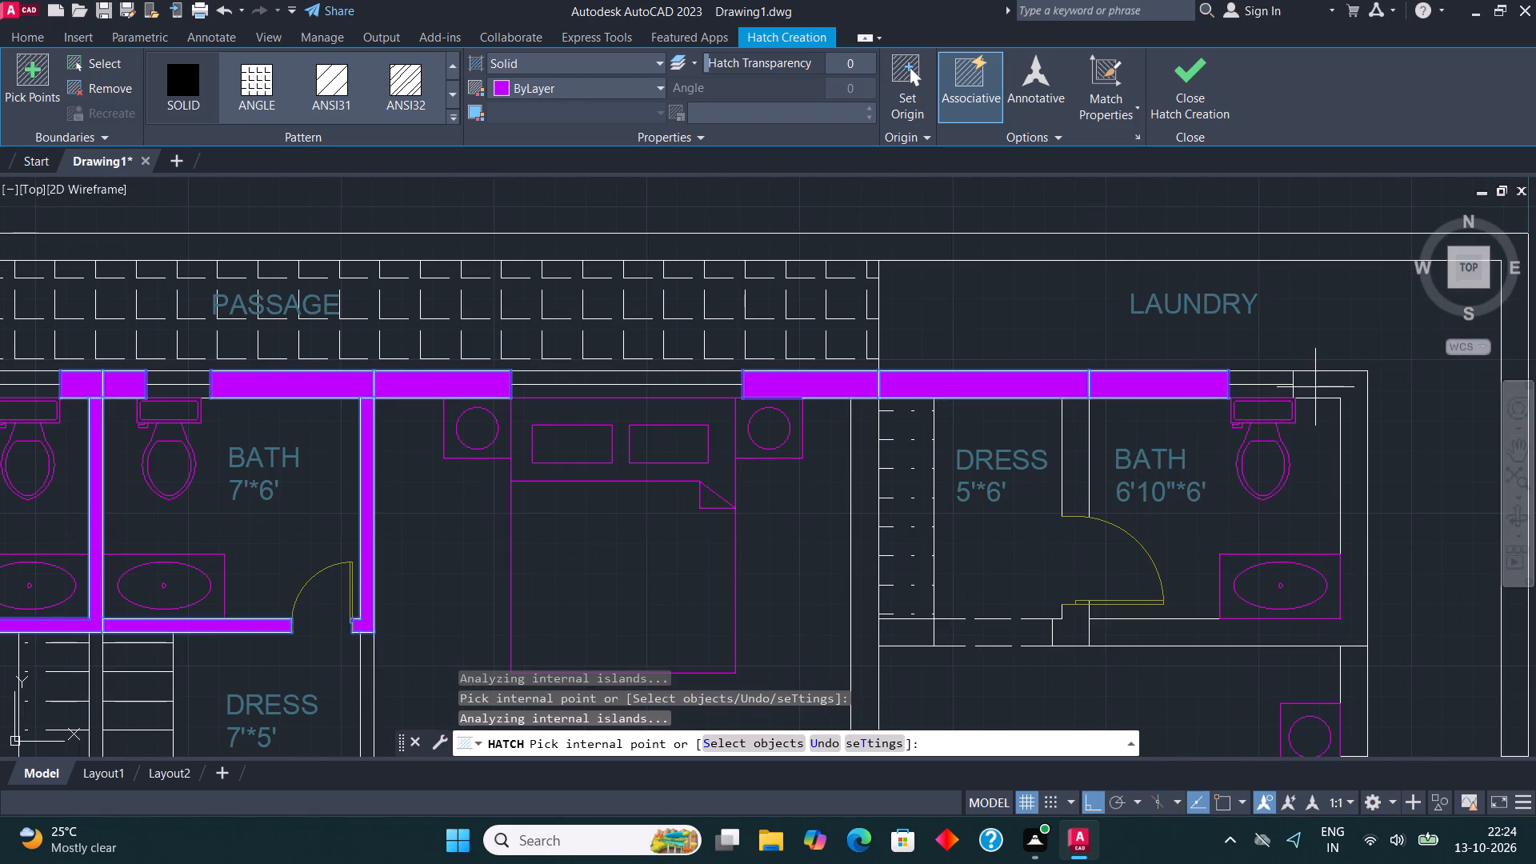
click(1326, 387)
click(1078, 461)
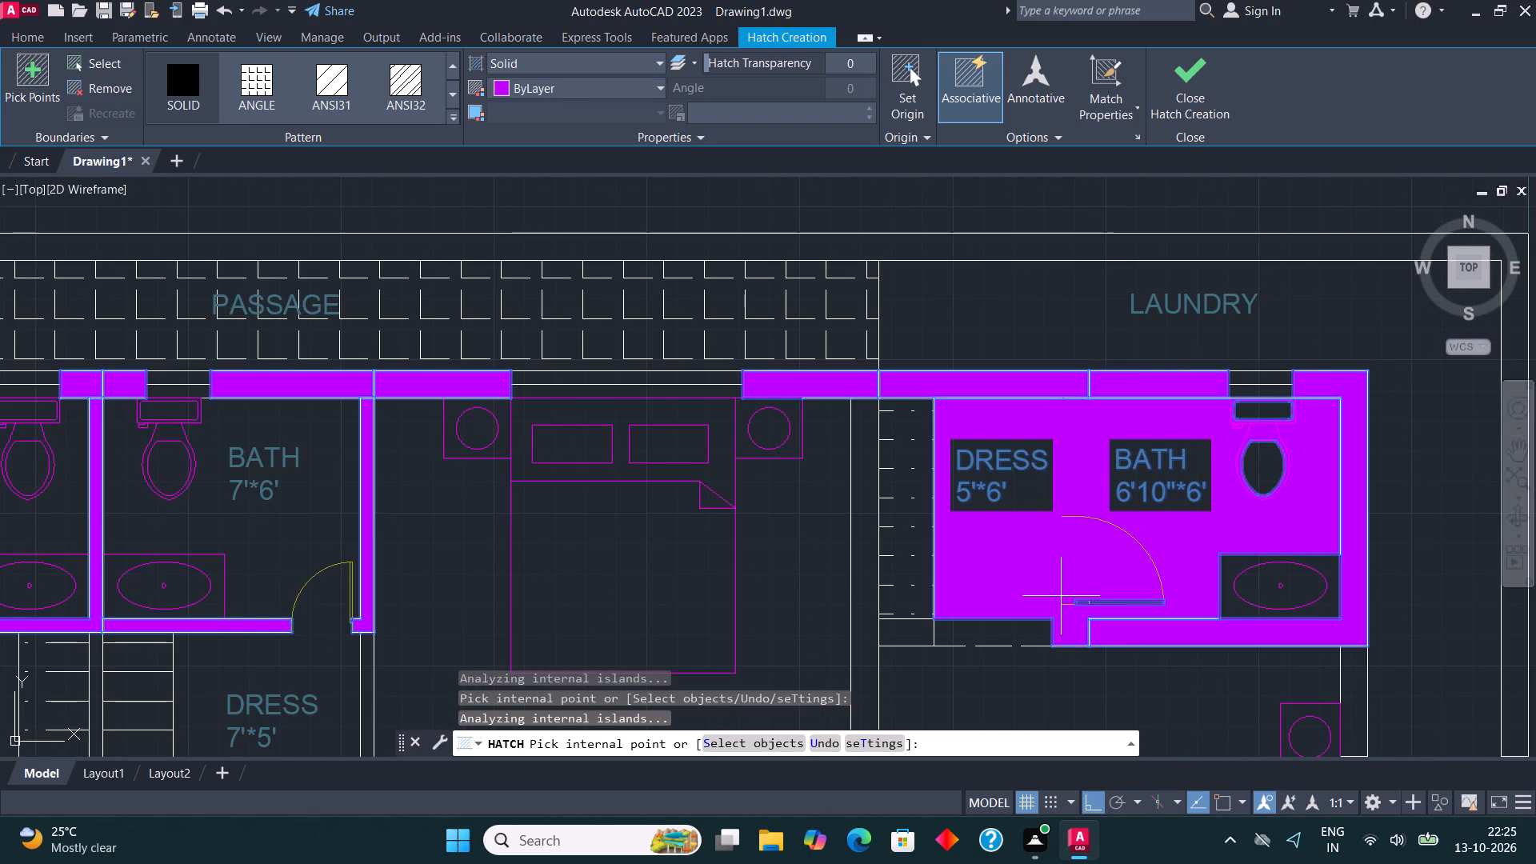
key(ctrl+z)
click(1080, 457)
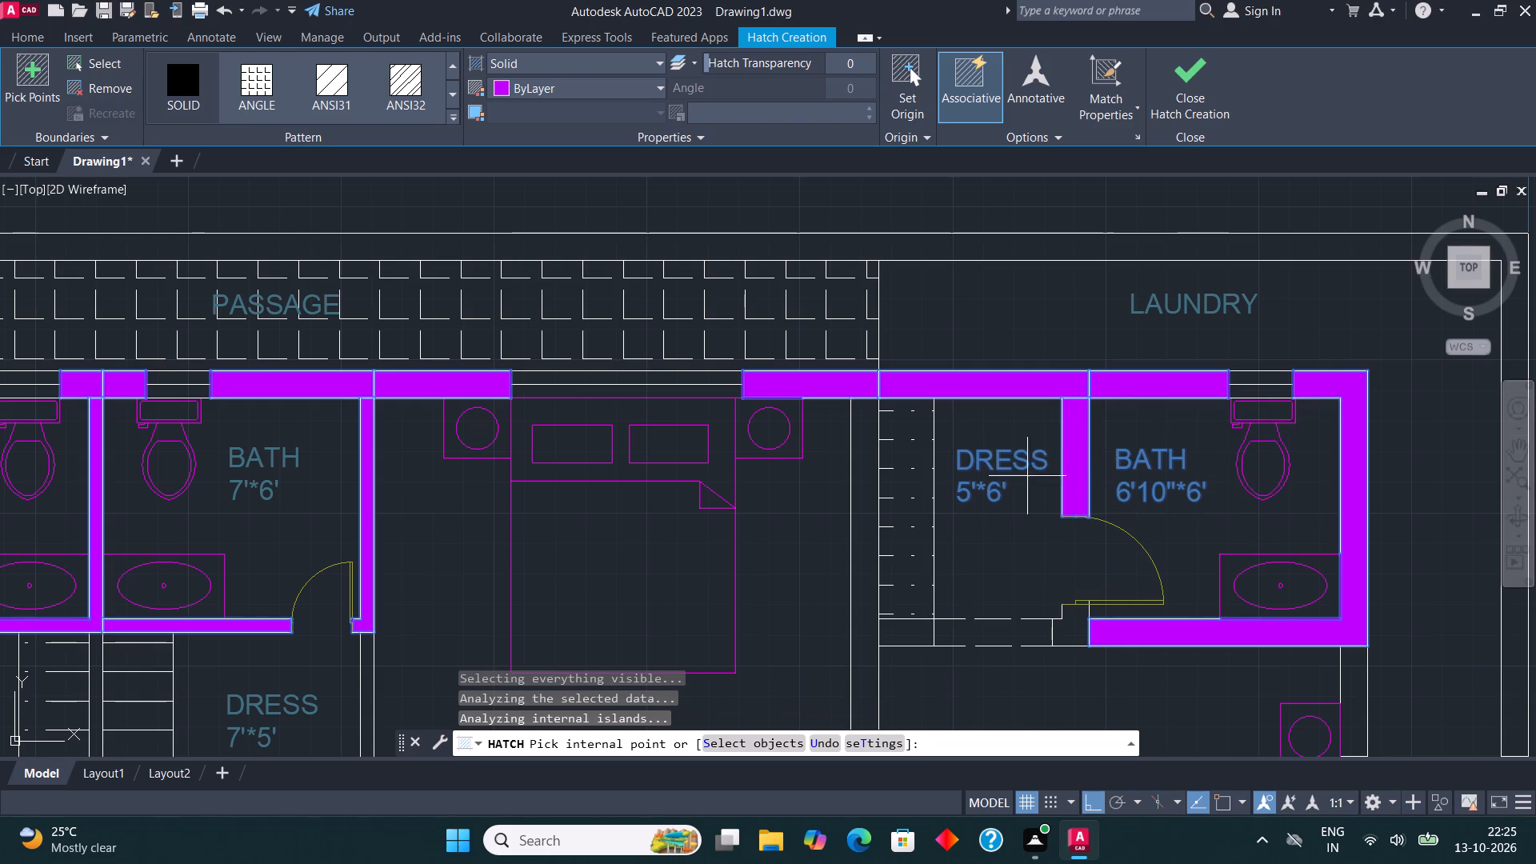
click(856, 515)
click(1062, 627)
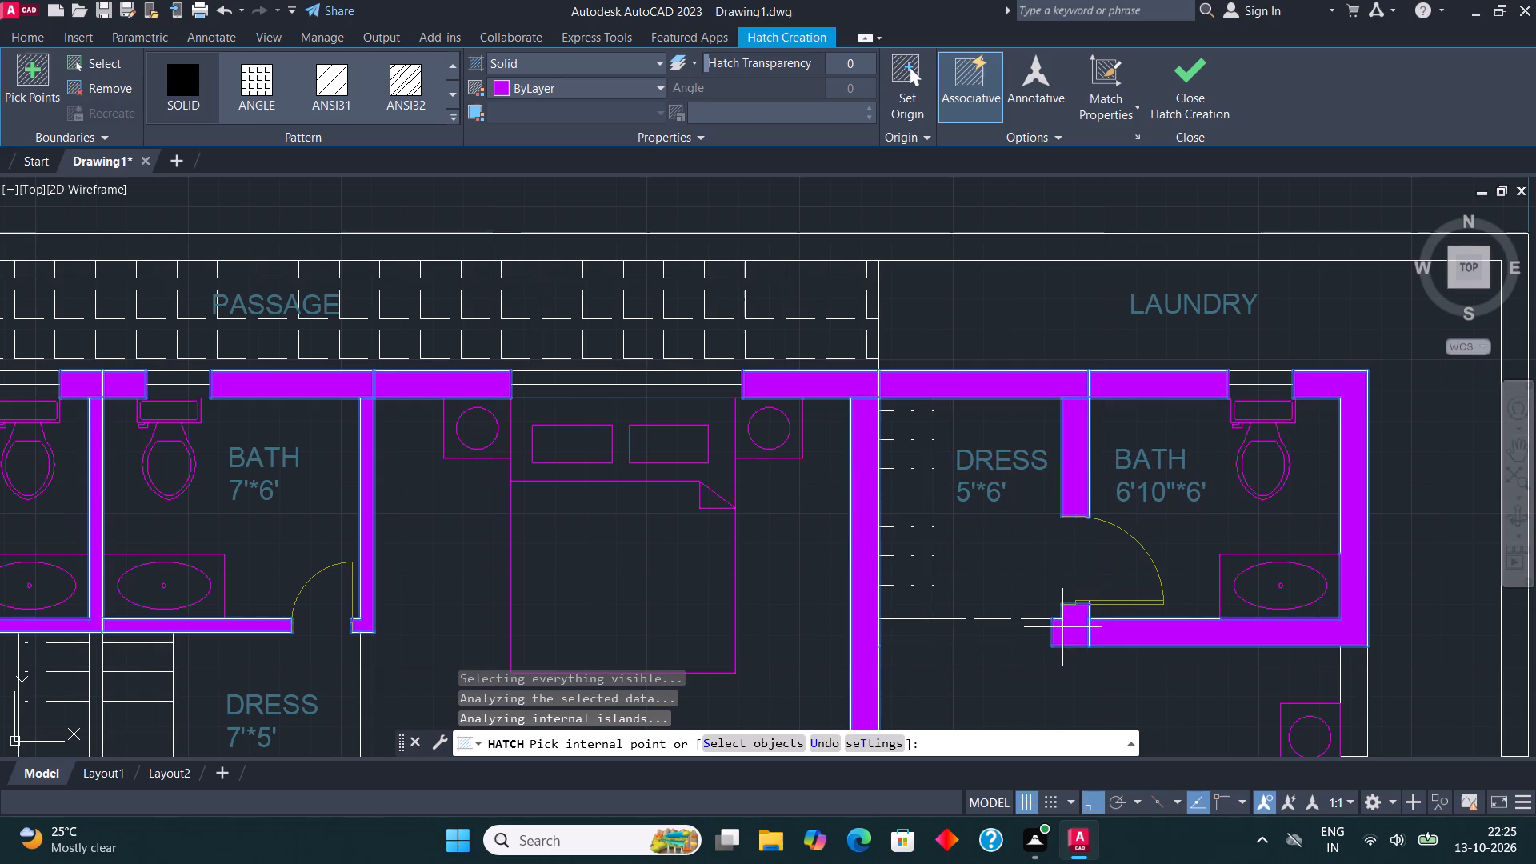
click(913, 626)
Solid-hatch the 12'6"*15' bedroom's passage-side wall and the lobby-side walls of all three bedrooms, then finish the hatch.
scroll(754, 356, down, 3)
scroll(904, 498, up, 2)
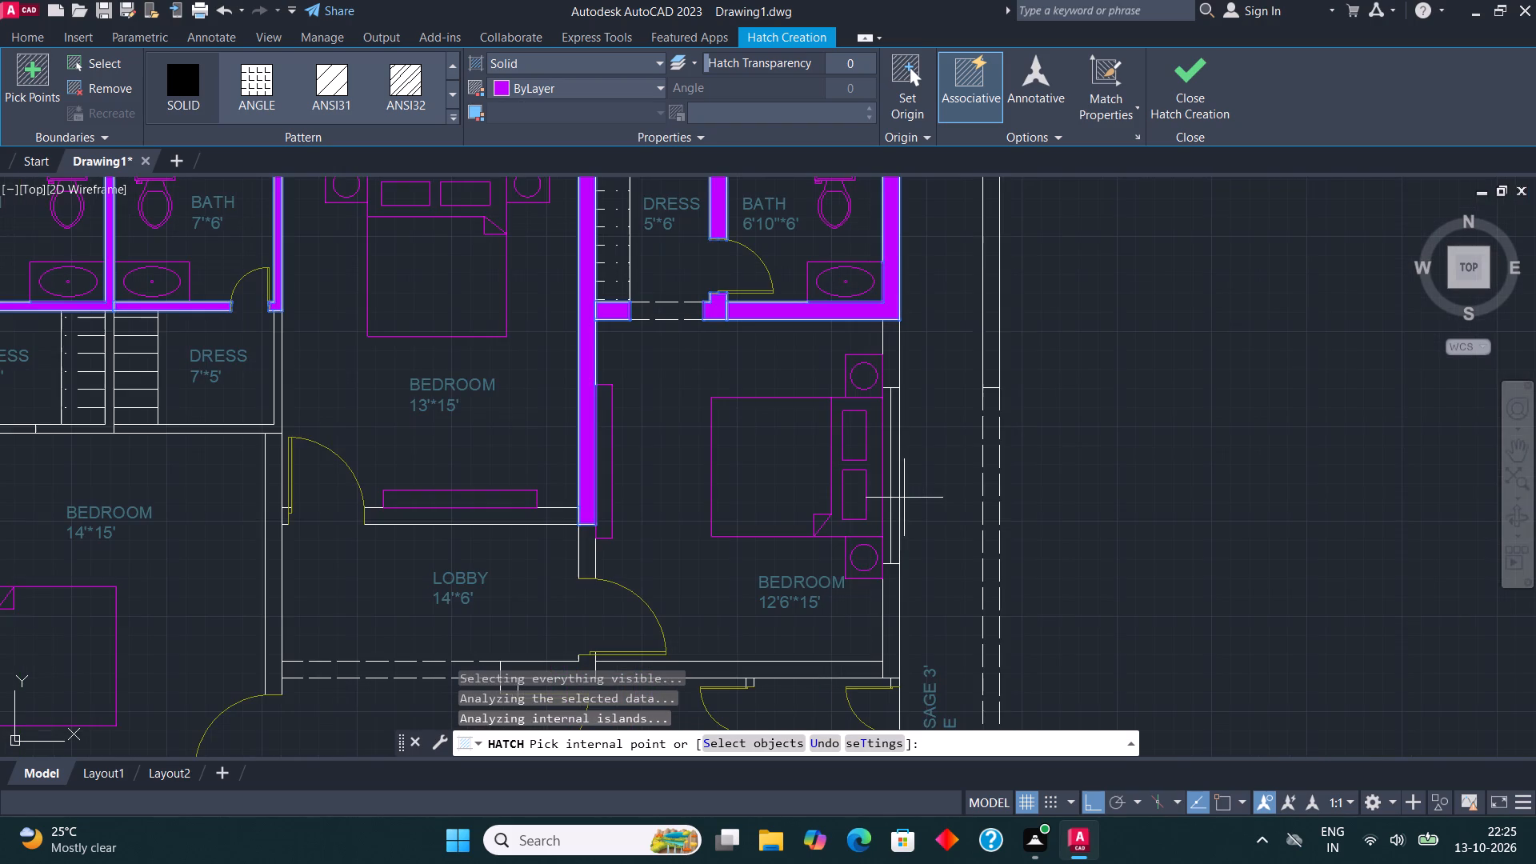
click(893, 618)
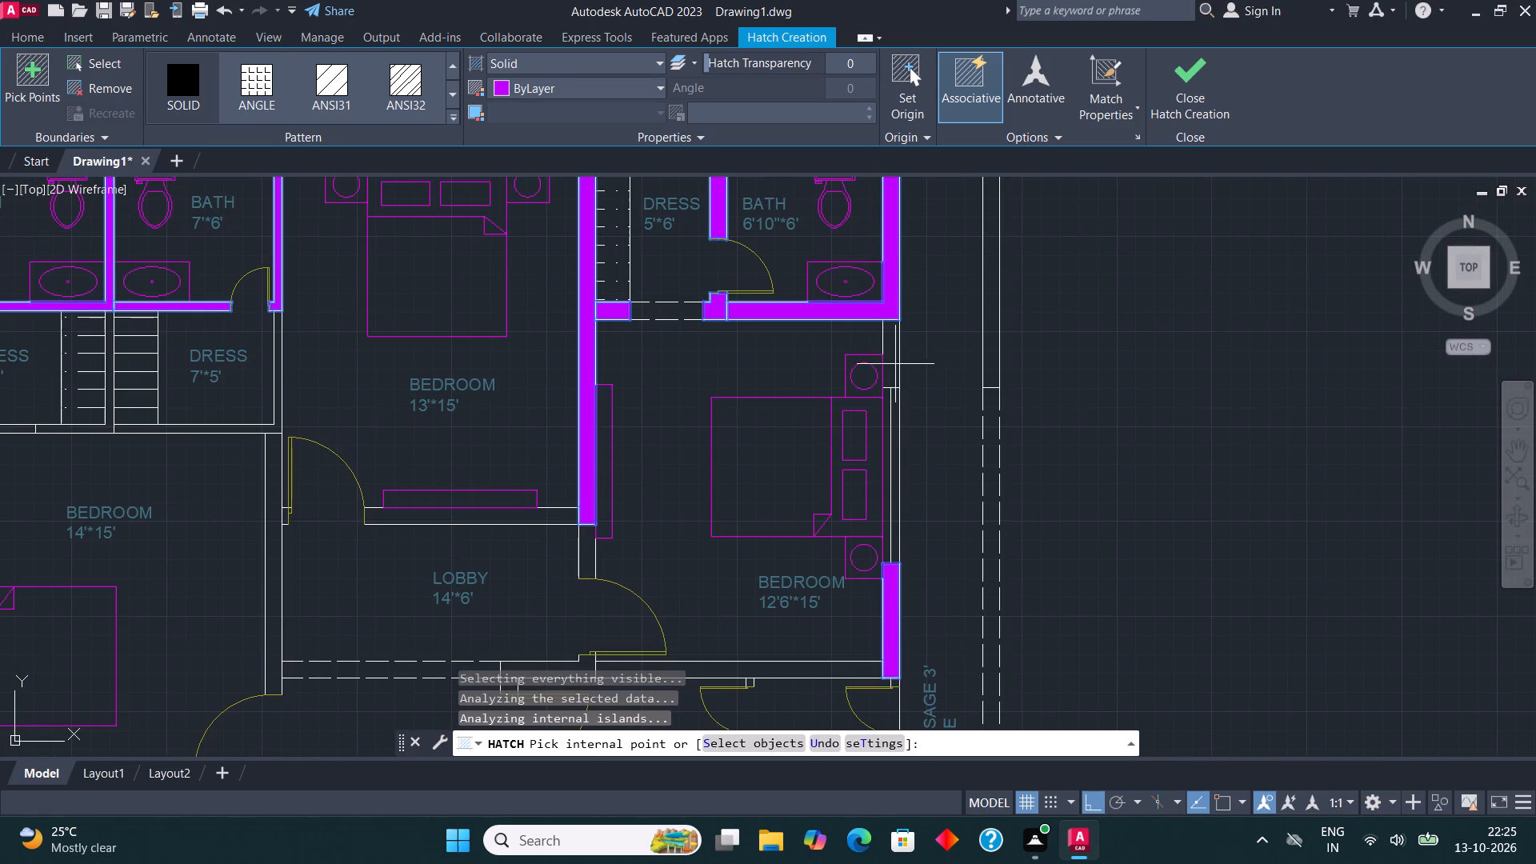
click(895, 362)
scroll(896, 362, down, 1)
scroll(694, 462, up, 1)
click(710, 495)
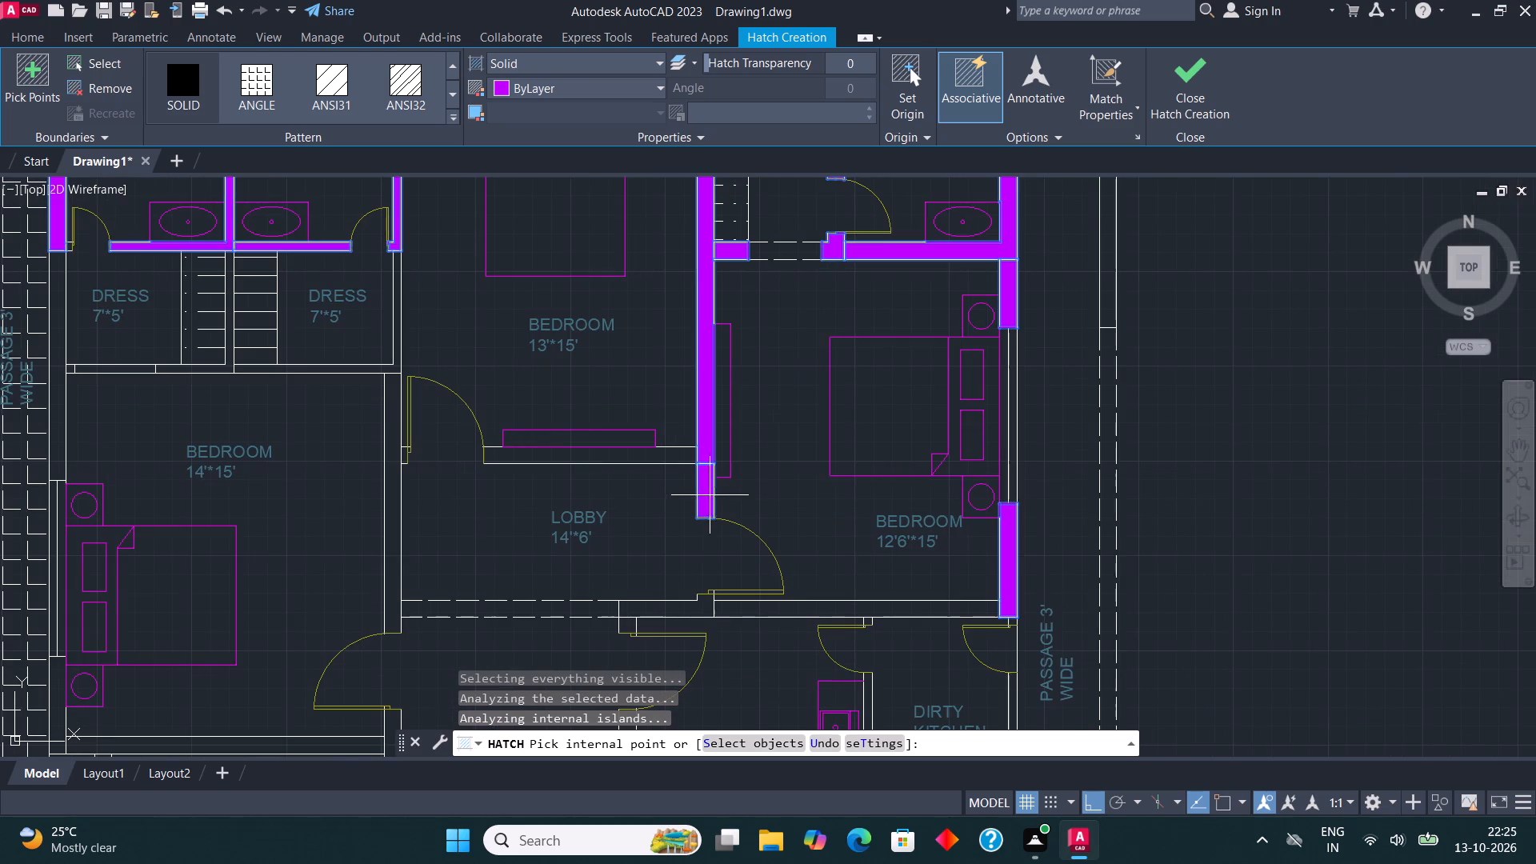
click(578, 454)
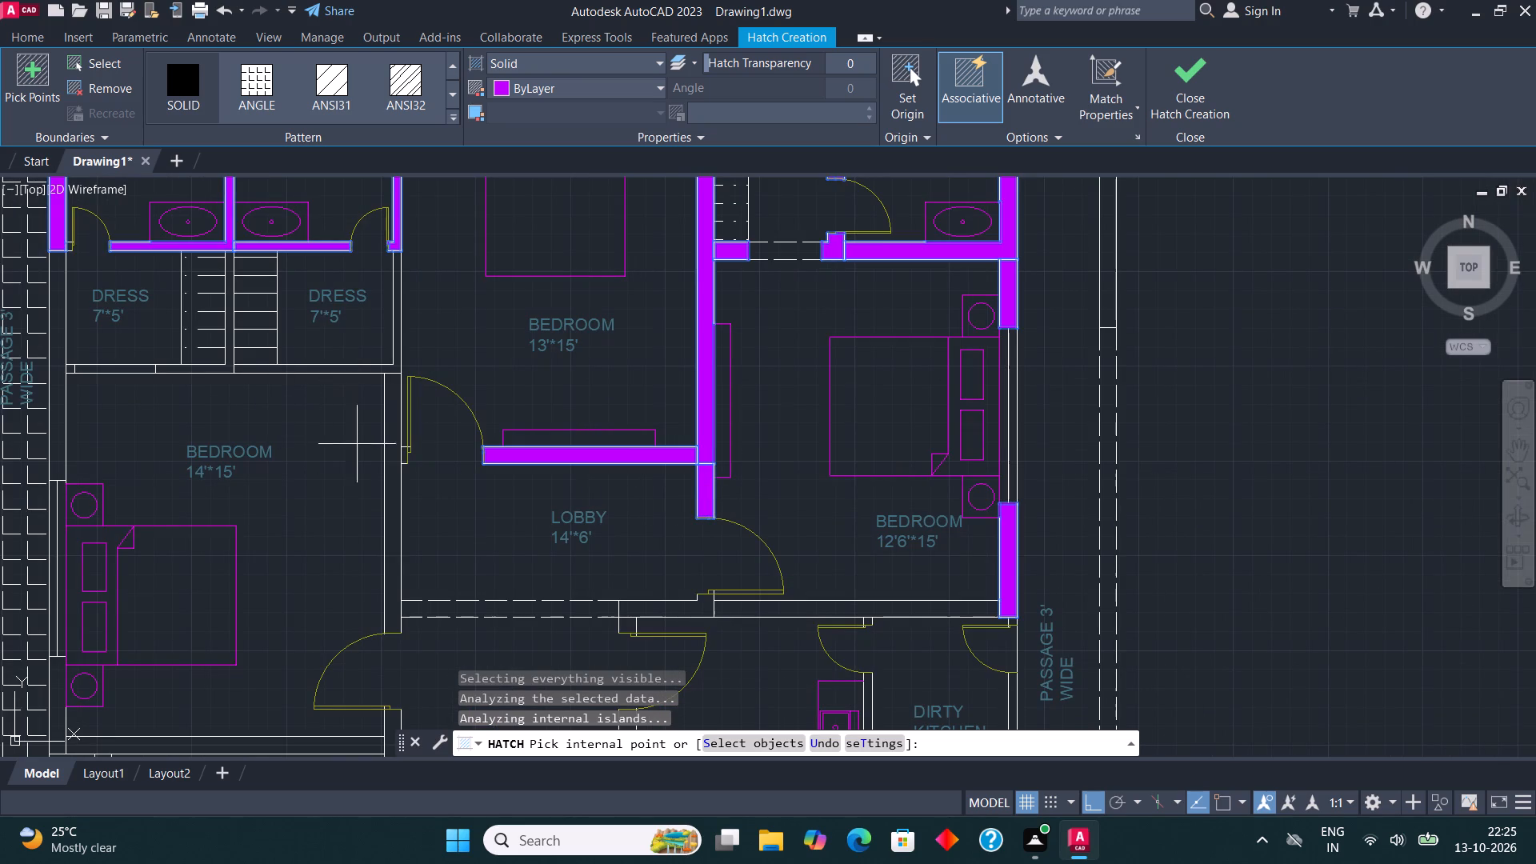
click(389, 446)
click(406, 454)
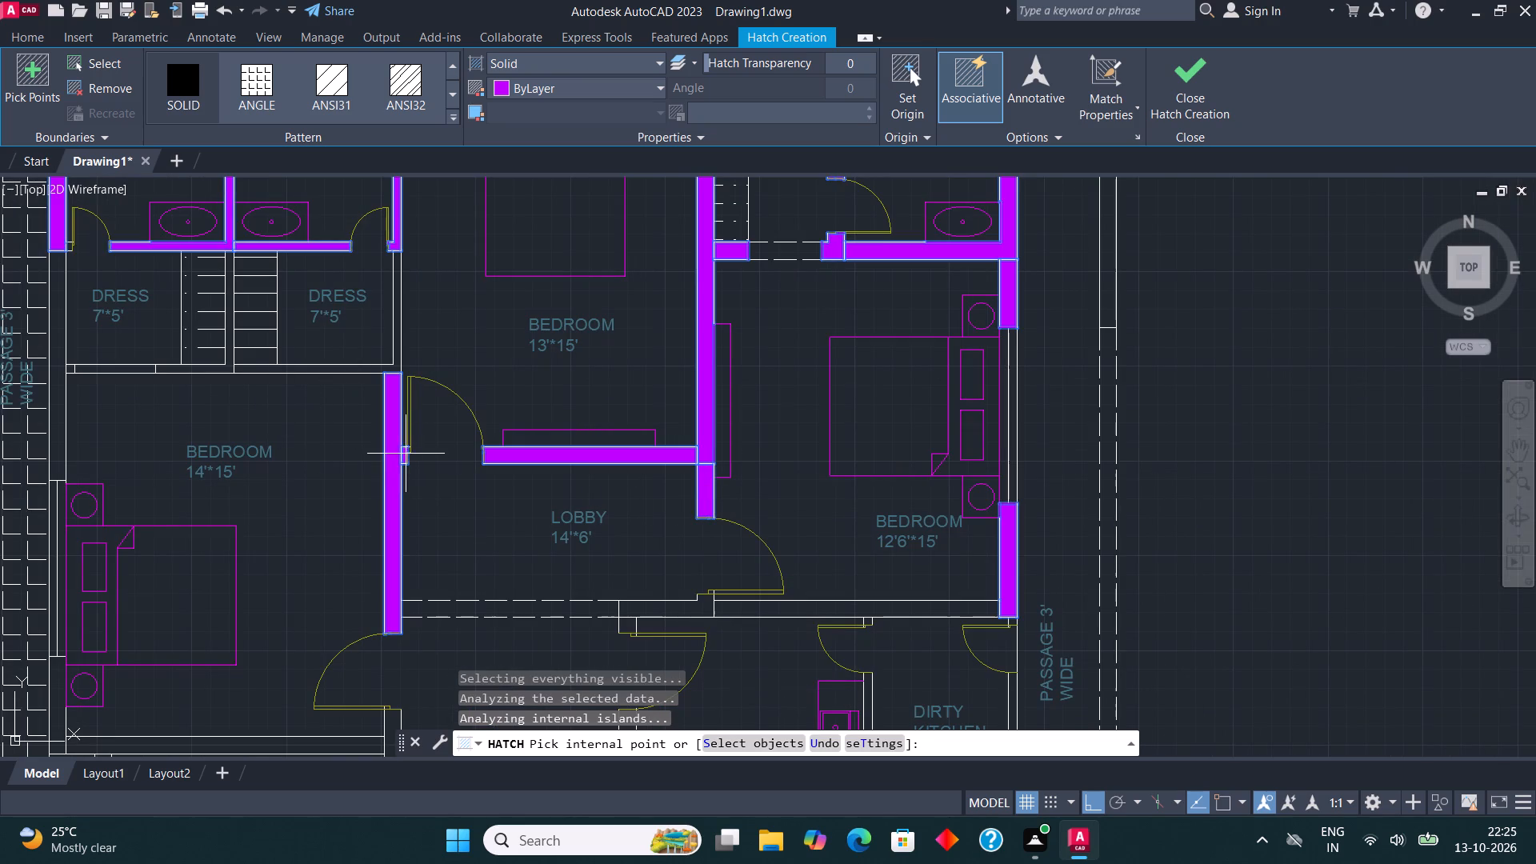
click(1180, 90)
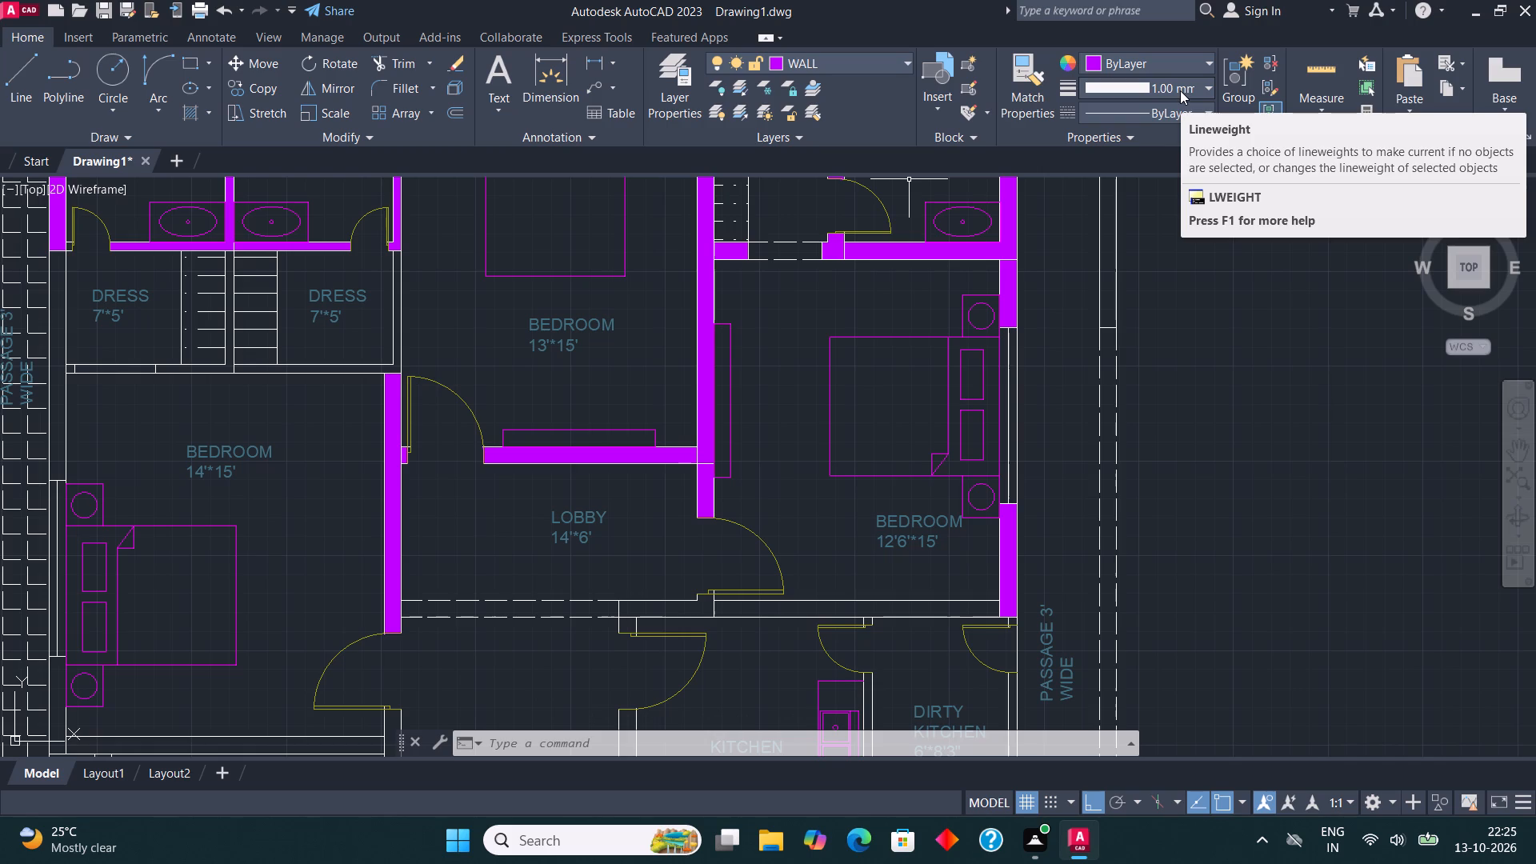
Solid-hatch the three square gate columns along the driveway's front boundary.
scroll(674, 238, down, 1)
middle_drag(649, 522, 927, 85)
scroll(804, 373, down, 1)
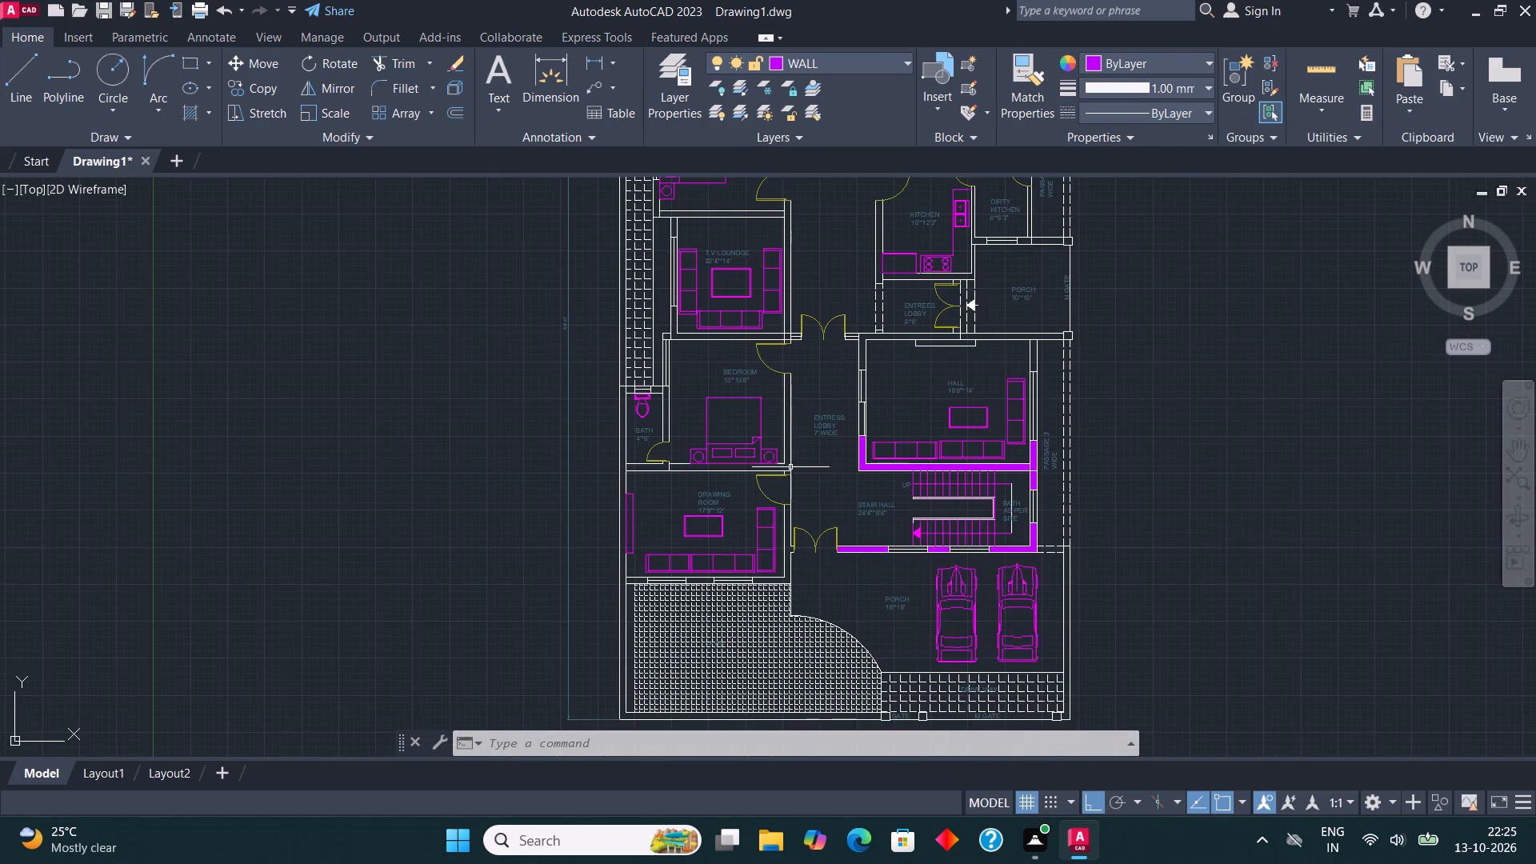
middle_drag(729, 571, 693, 317)
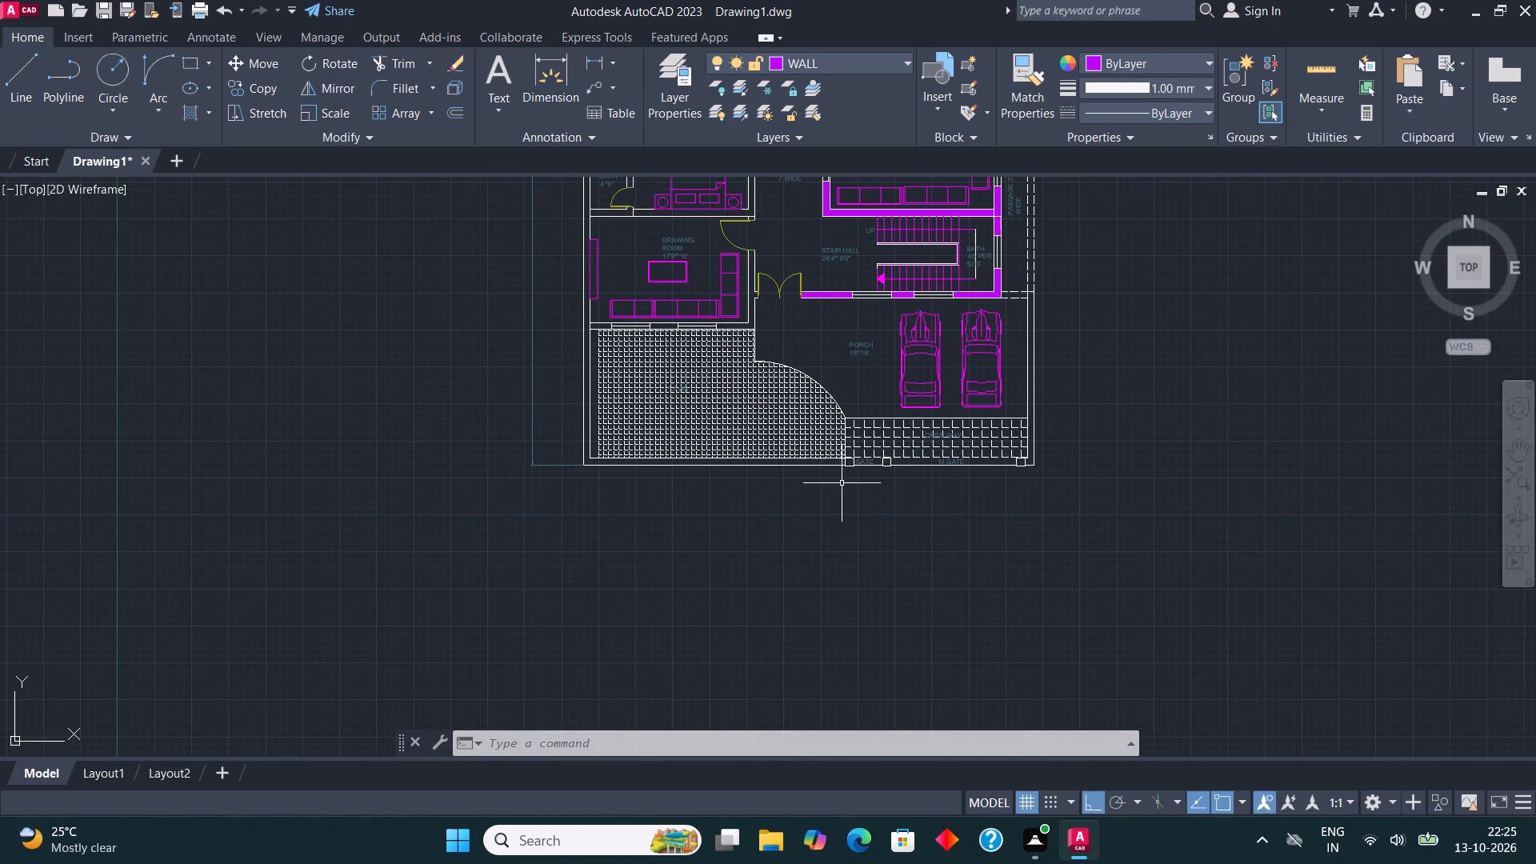
scroll(842, 485, up, 3)
click(856, 396)
click(859, 402)
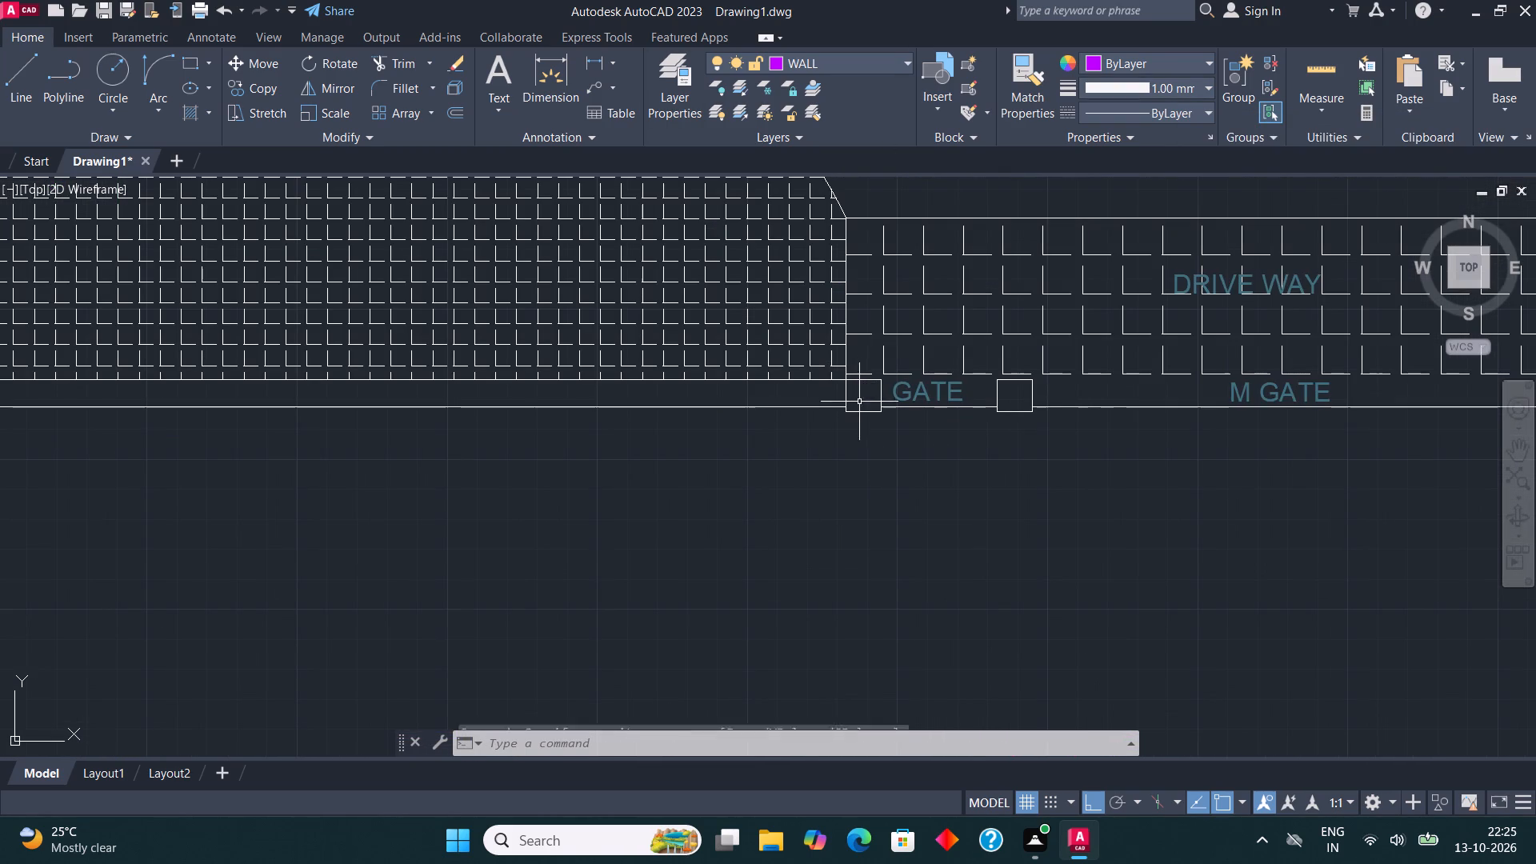
click(837, 482)
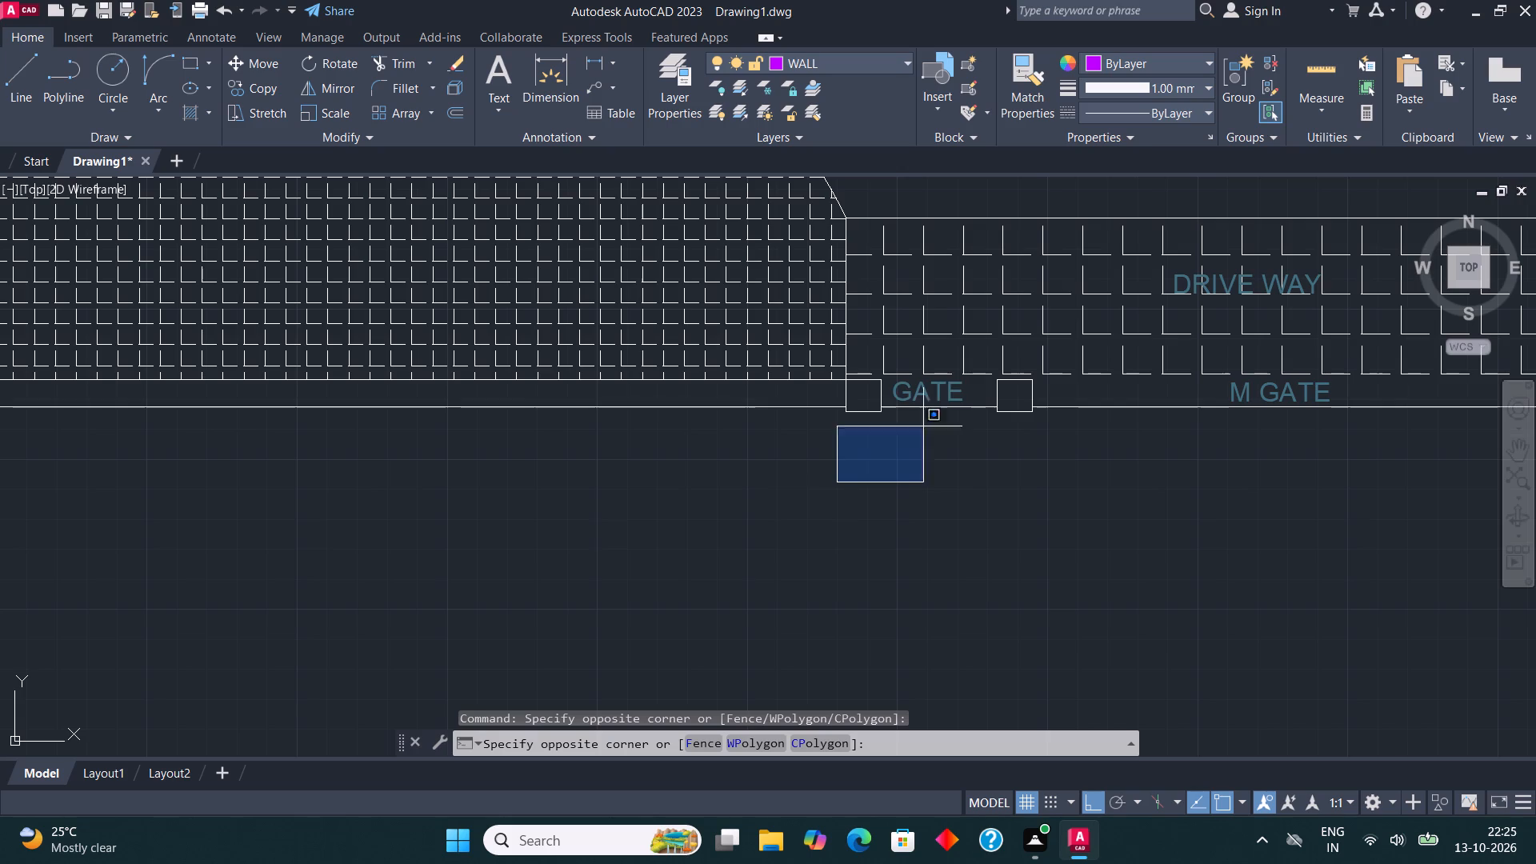
click(616, 528)
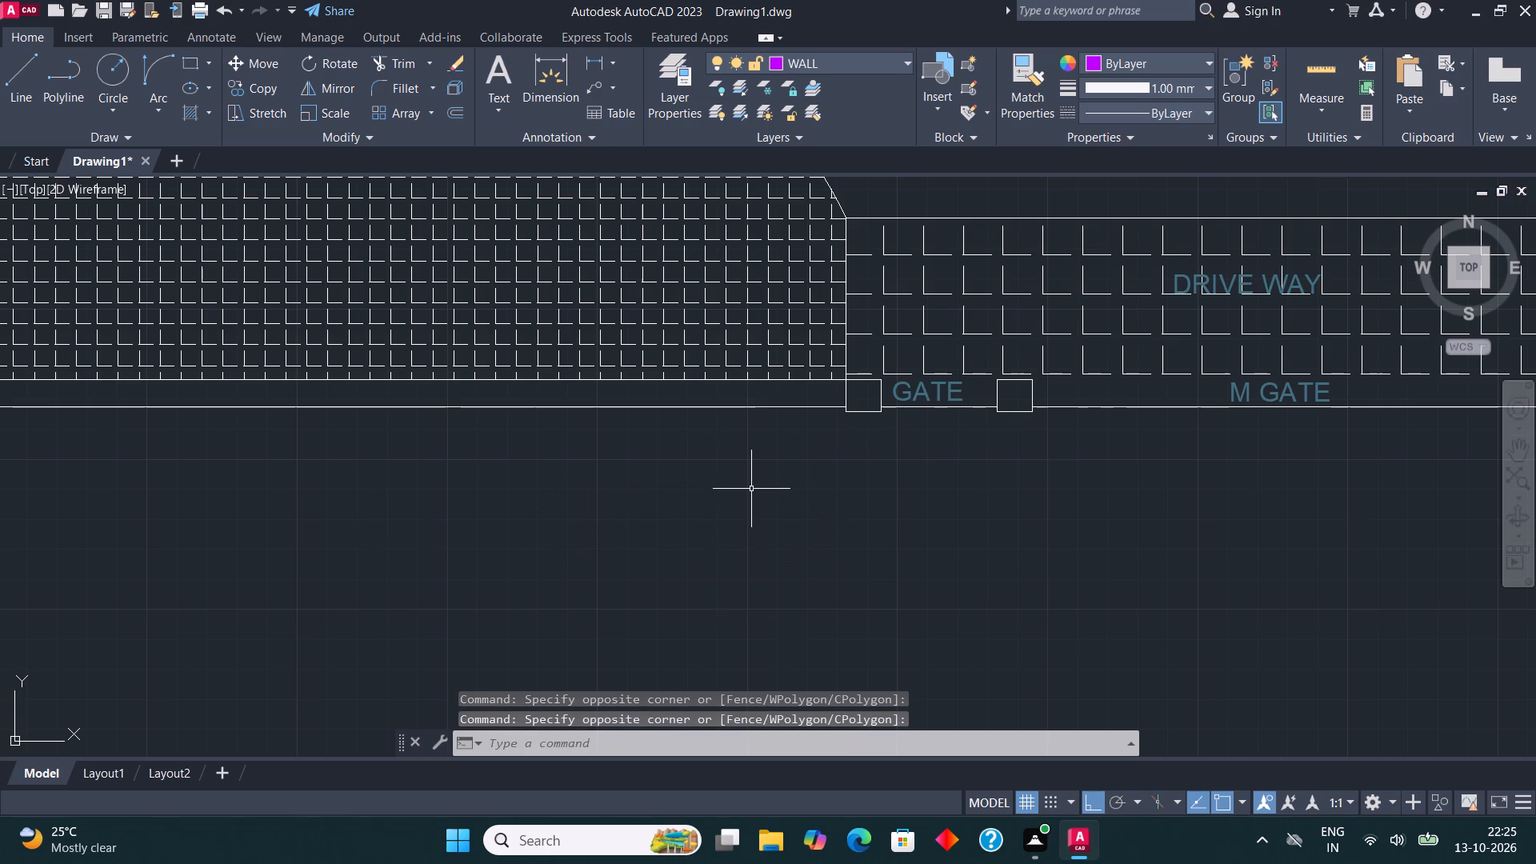
key(h)
key(Return)
click(874, 394)
click(1006, 402)
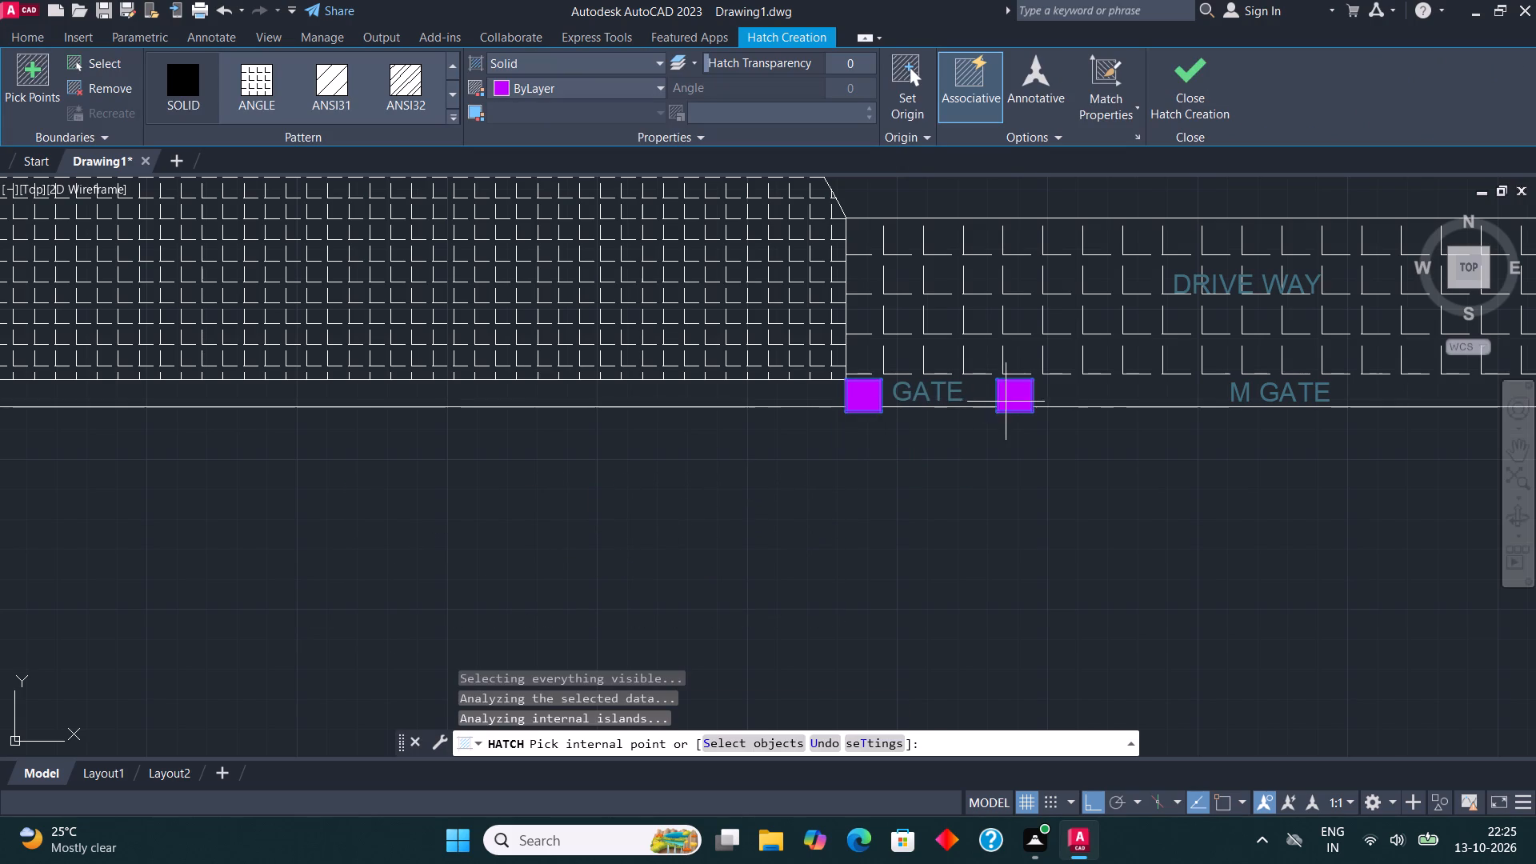
scroll(974, 446, down, 1)
click(1334, 414)
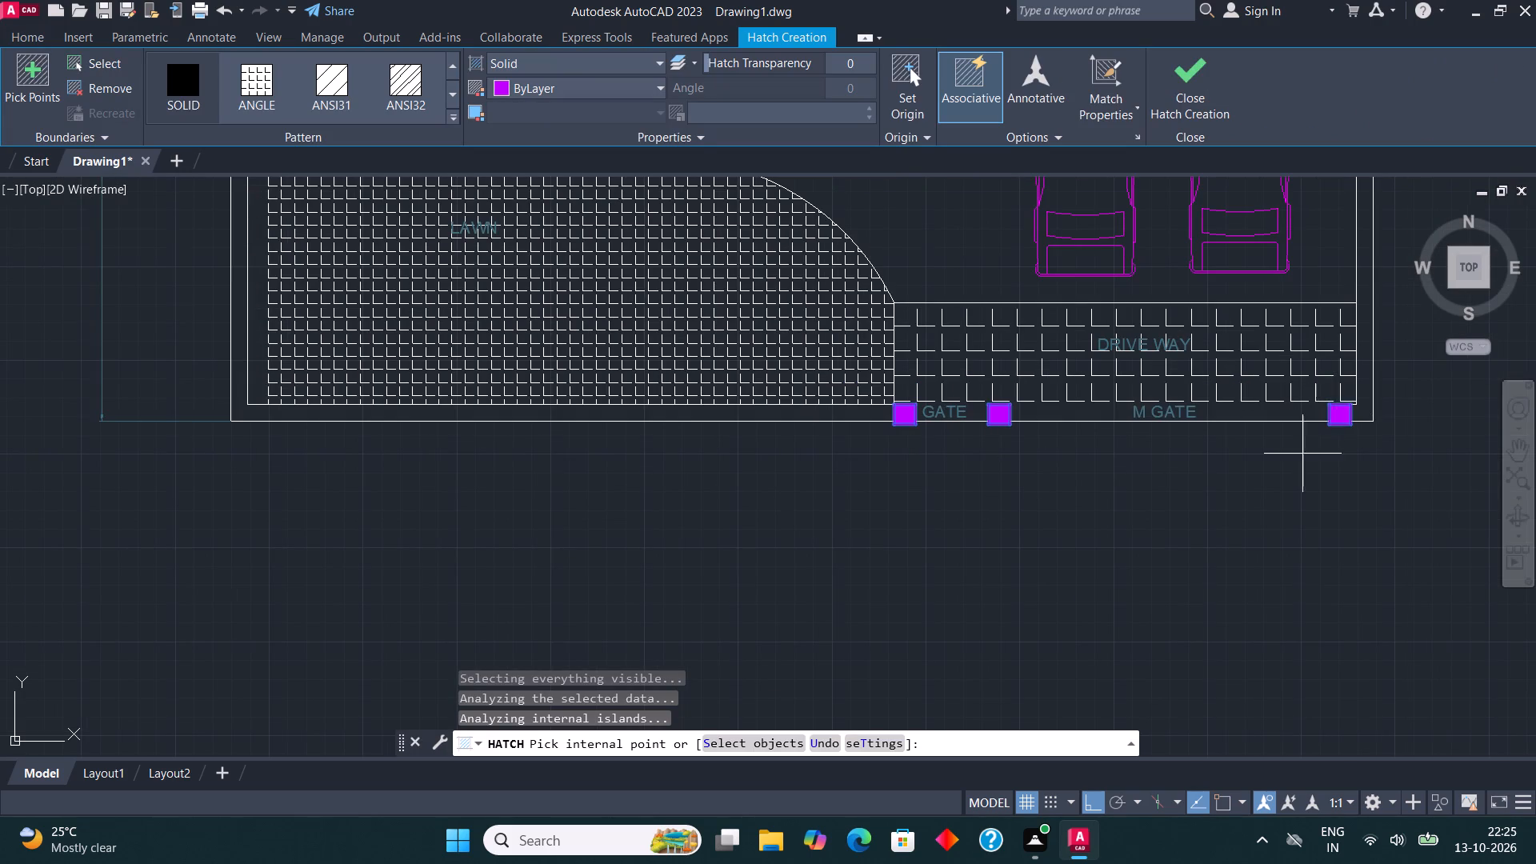
Solid-hatch the two square columns at either end of the 10'*10' porch's M GATE.
scroll(1182, 587, down, 3)
scroll(1234, 242, up, 3)
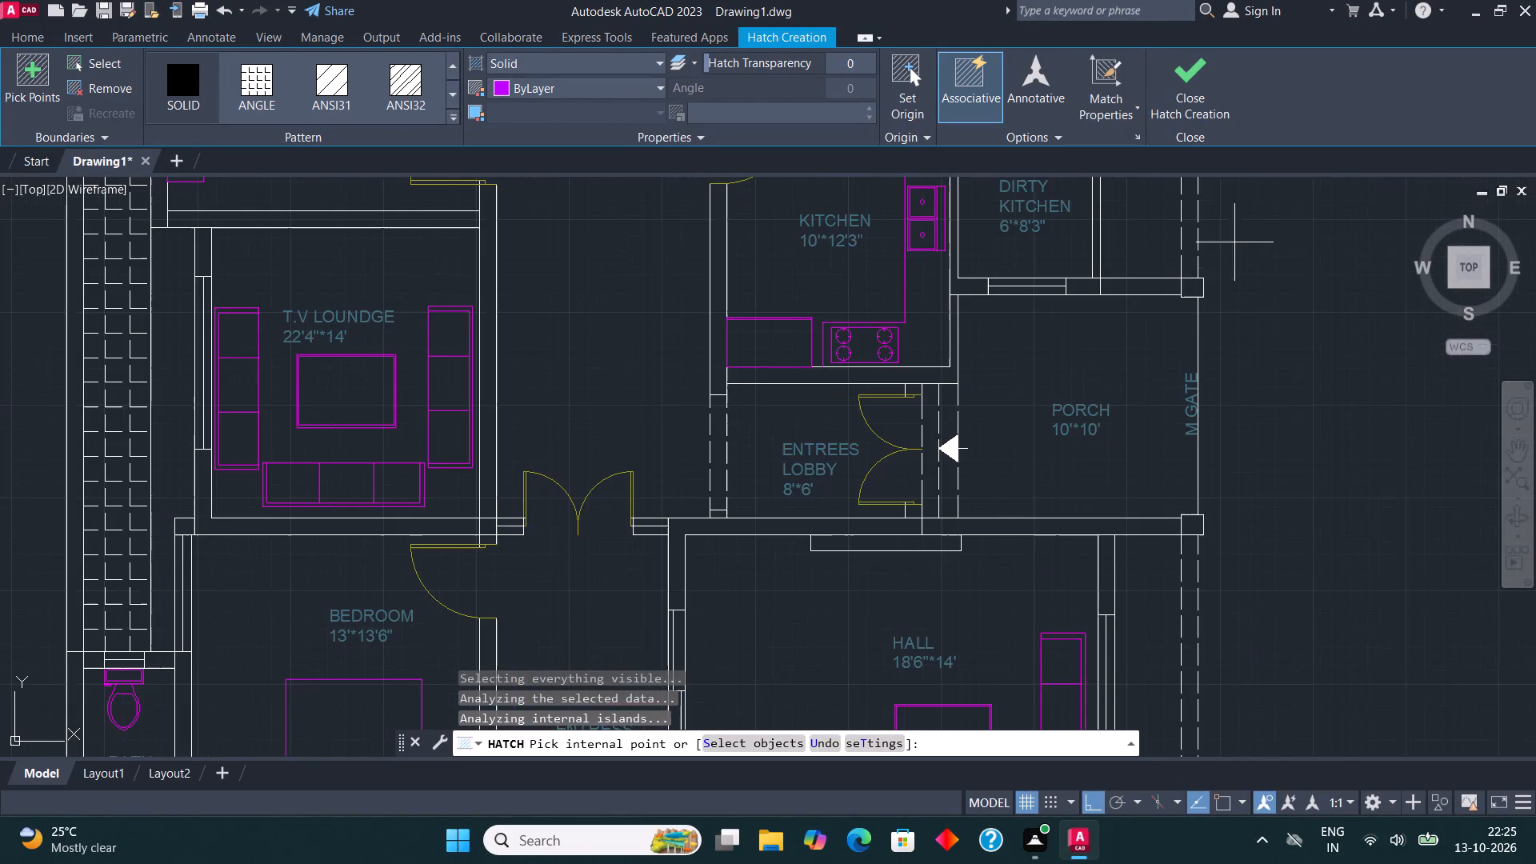
click(1192, 291)
click(1195, 518)
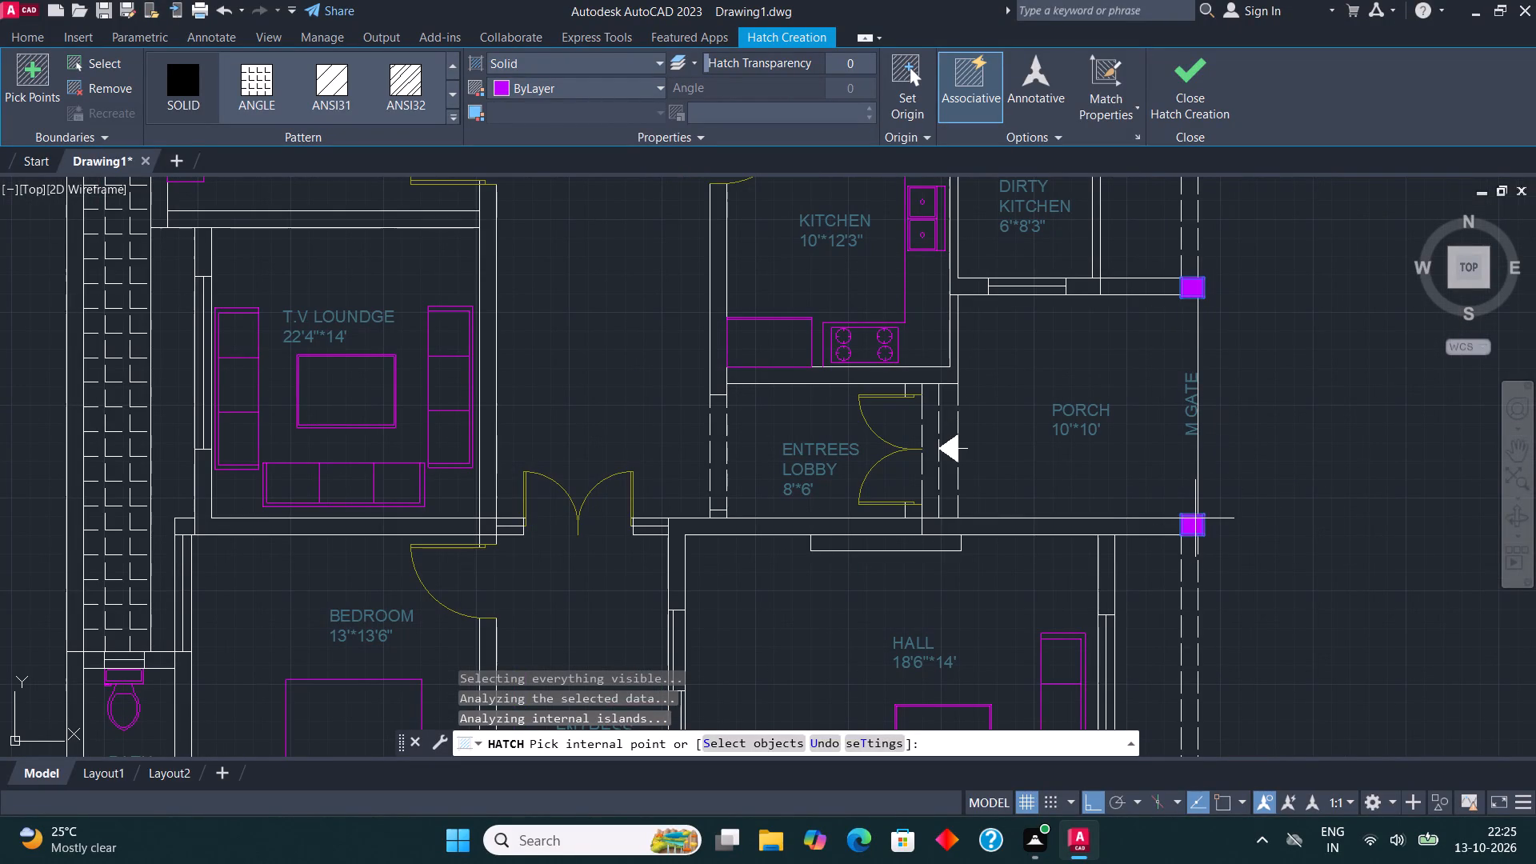
Solid-hatch the 10'*10' porch wall next to the M GATE column, the wall separating porch and lobby from the 18'6"*14' hall, and the hall's adjoining side walls.
click(1147, 284)
click(1086, 288)
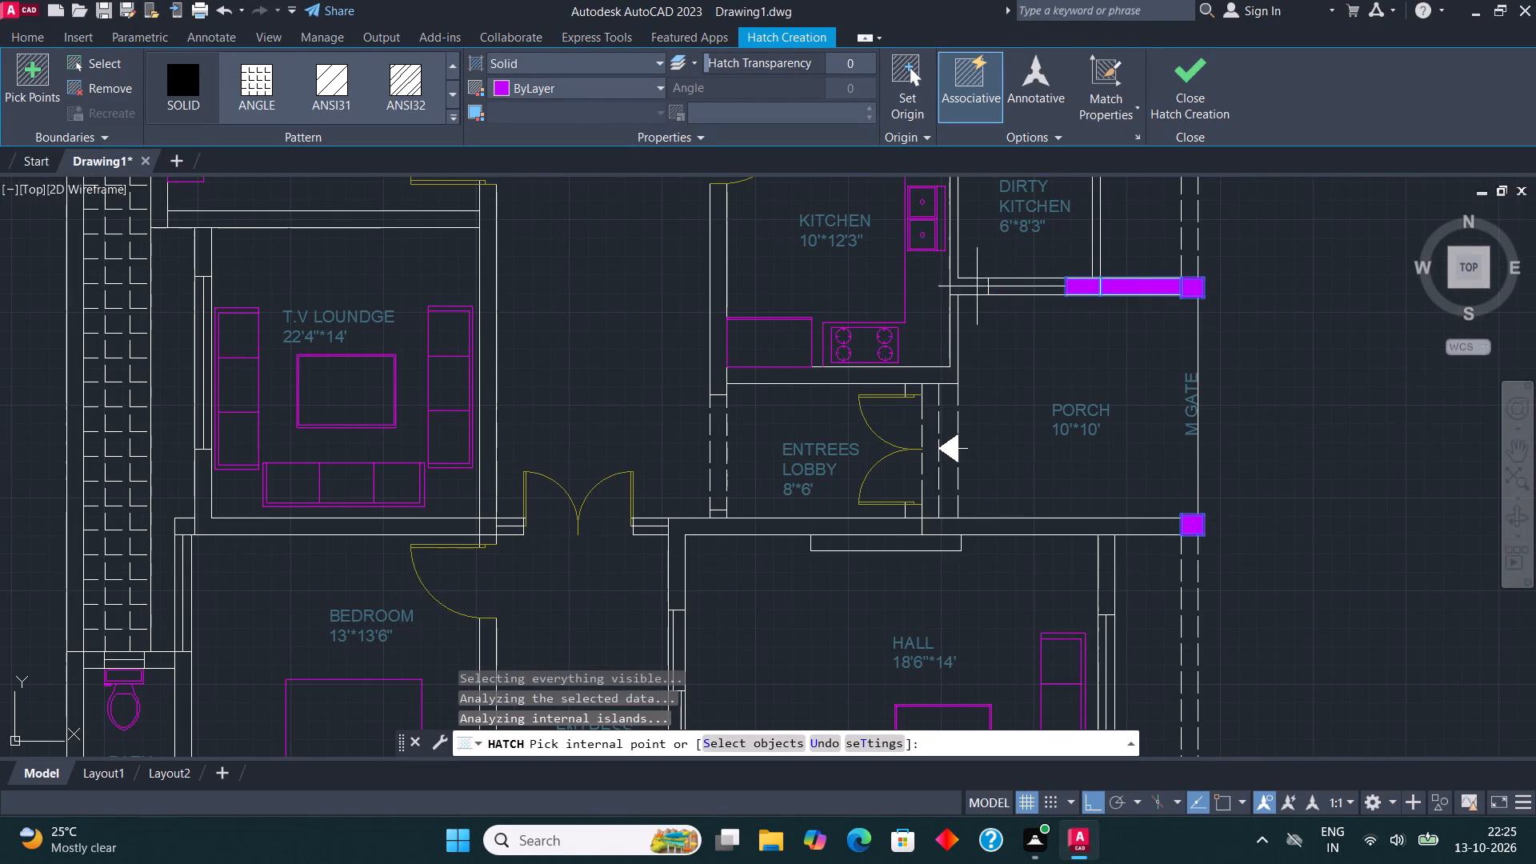
click(977, 286)
click(982, 266)
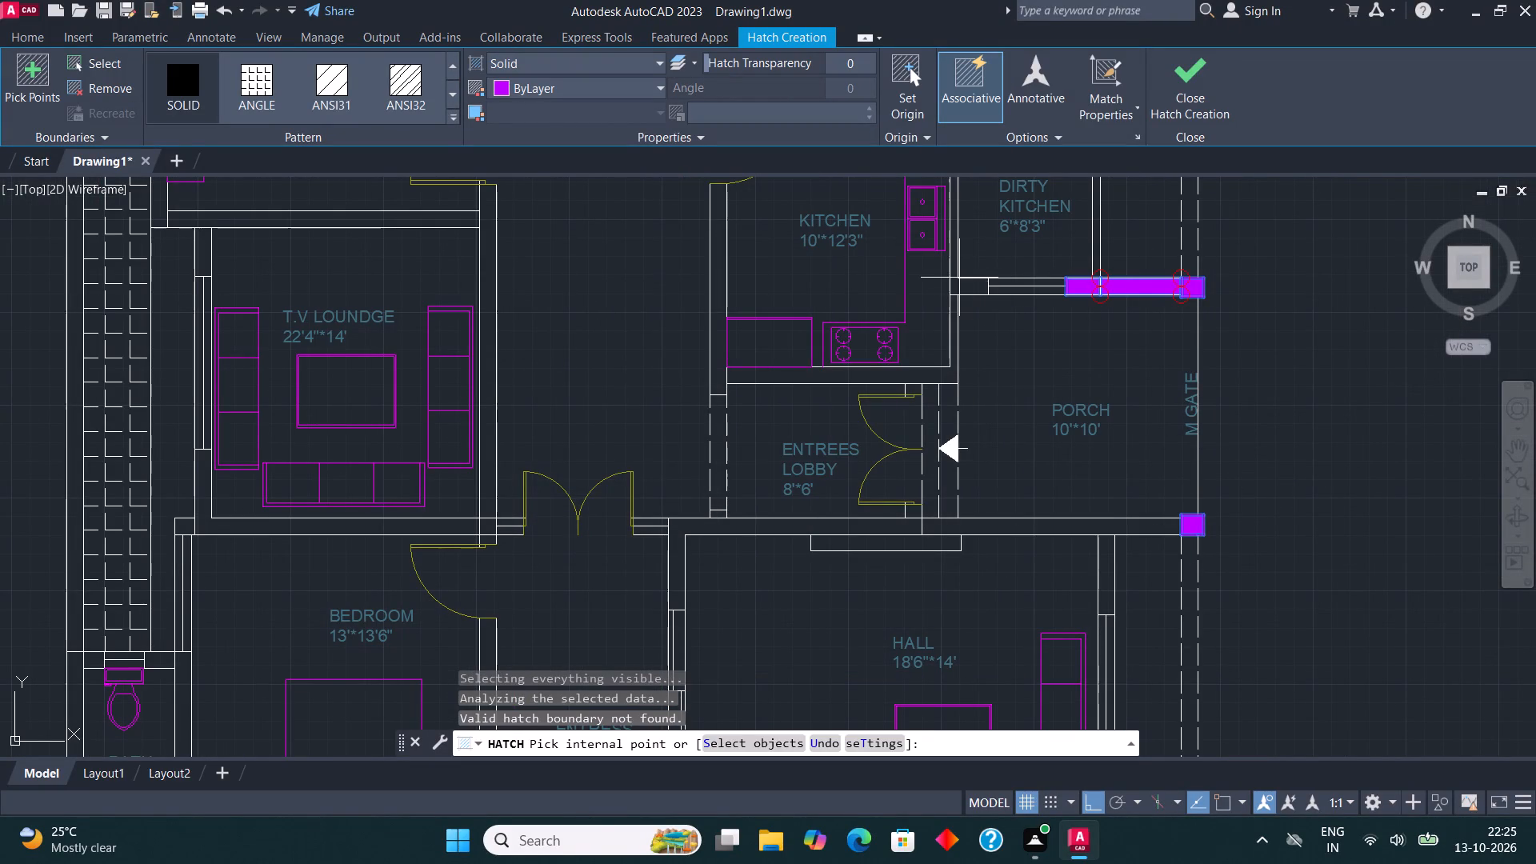
click(1056, 518)
key(ctrl+z)
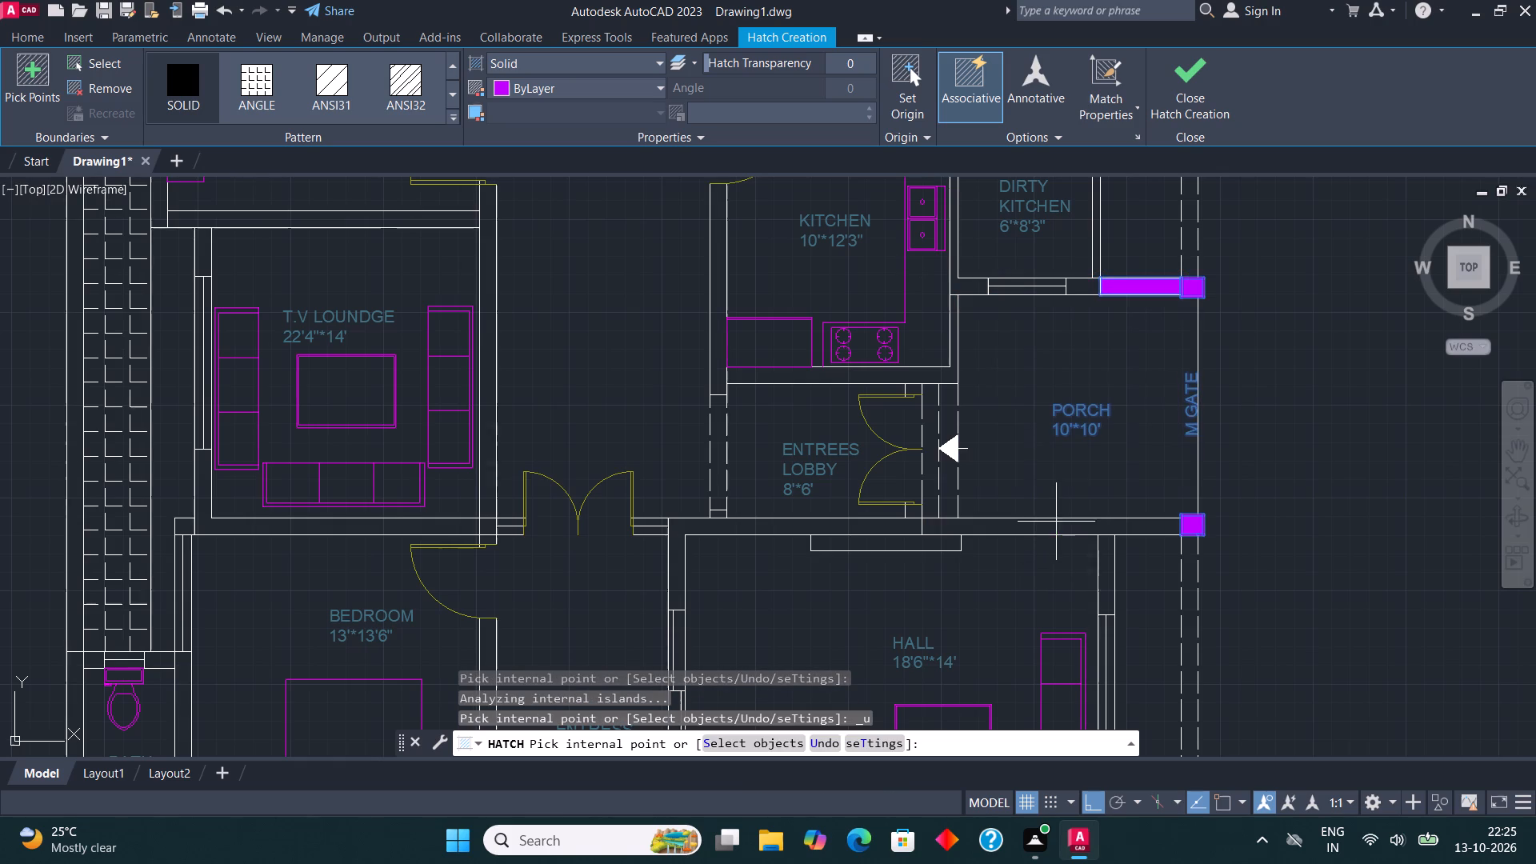
click(1062, 525)
click(1103, 567)
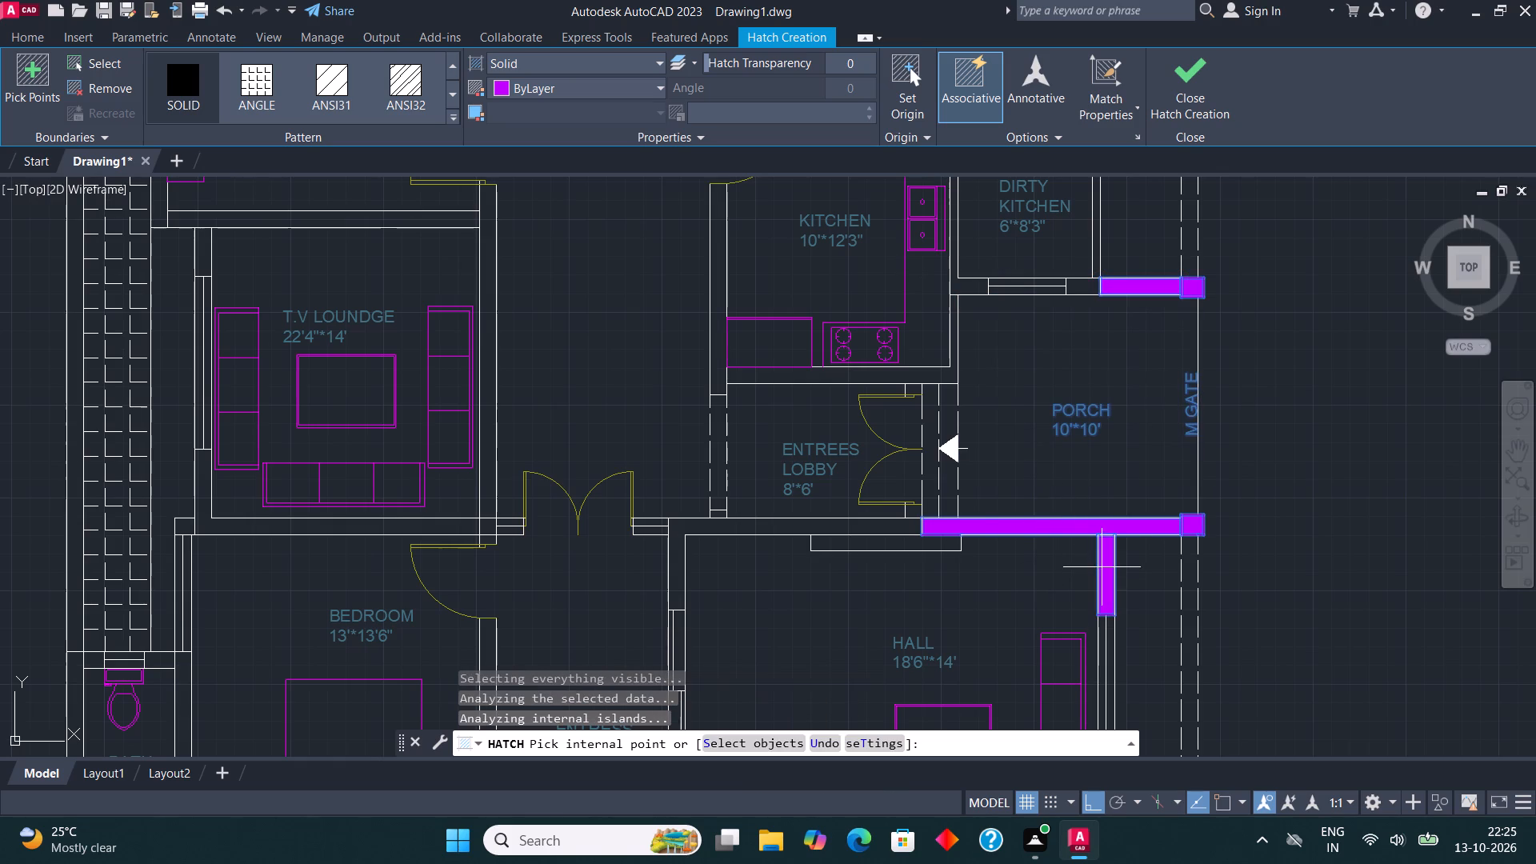
click(835, 522)
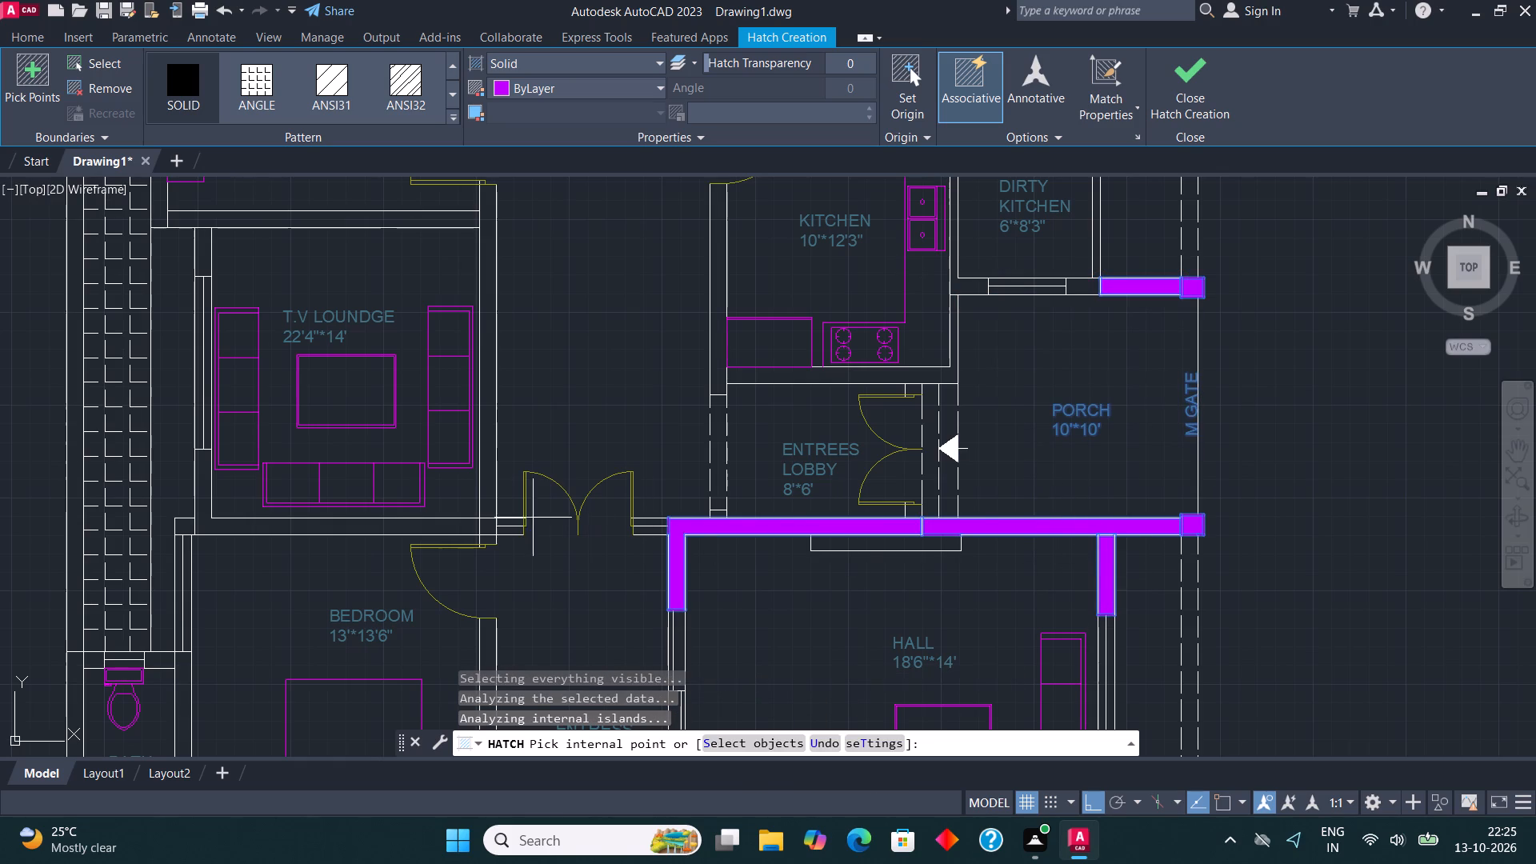
Solid-hatch the T.V lounge's lobby-side wall and its wall shared with the 13'*13'6" bedroom, then finish the hatch.
click(493, 526)
click(491, 539)
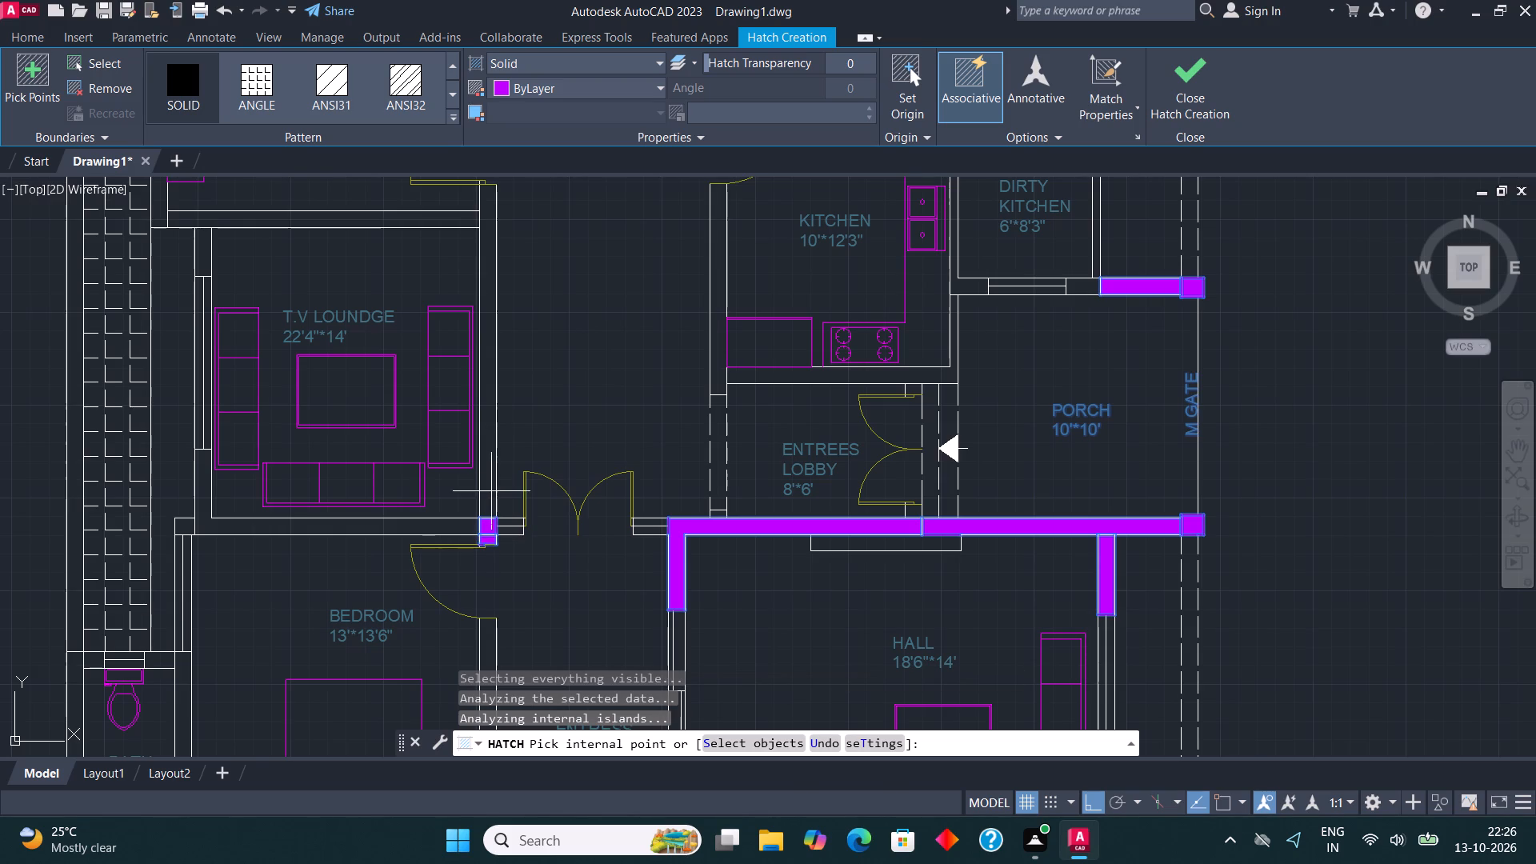
click(490, 473)
click(410, 531)
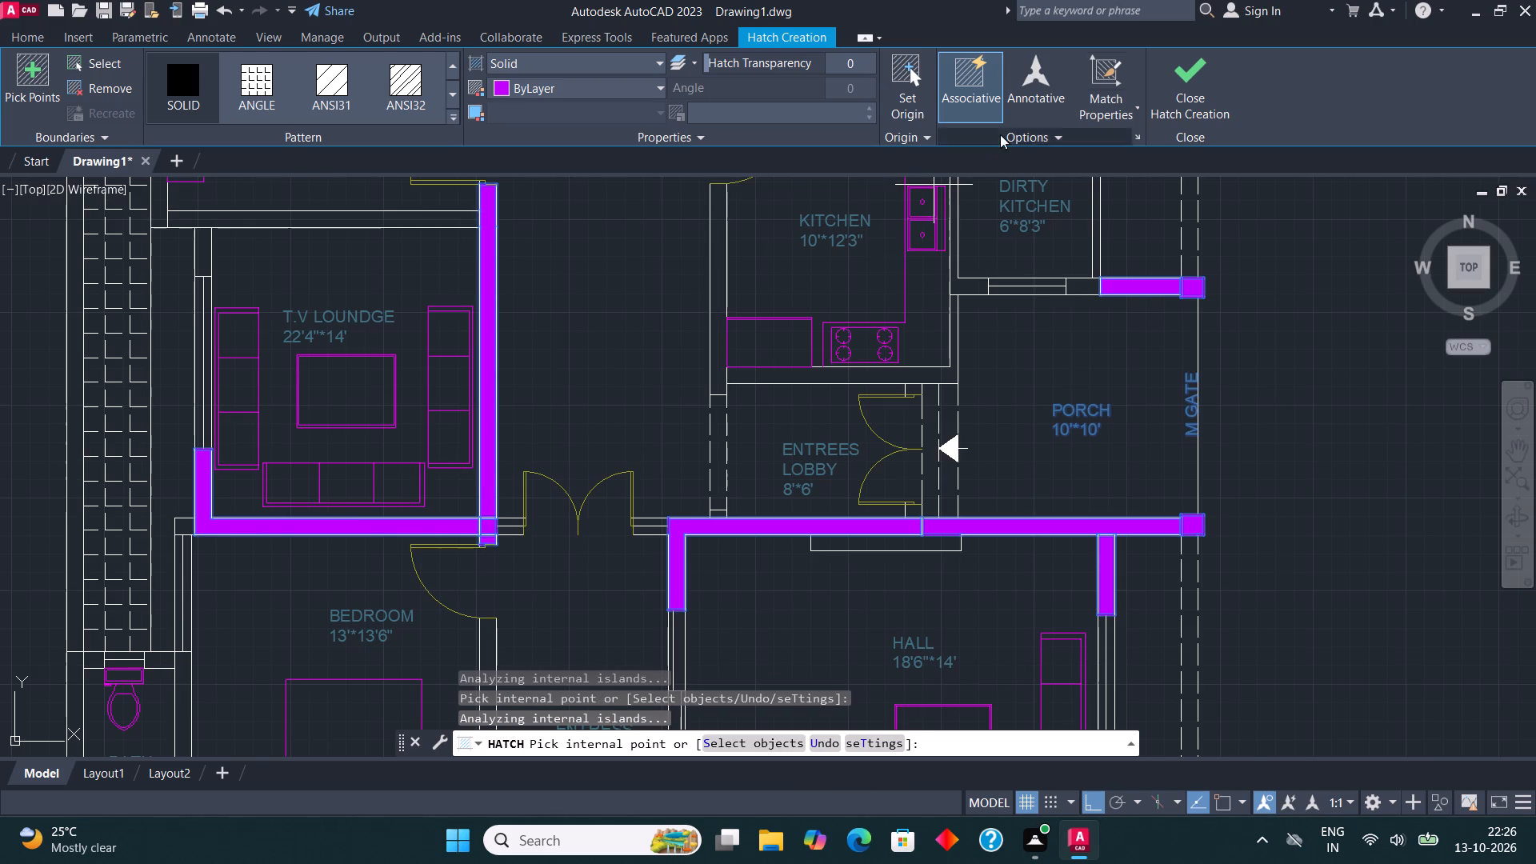
click(1168, 74)
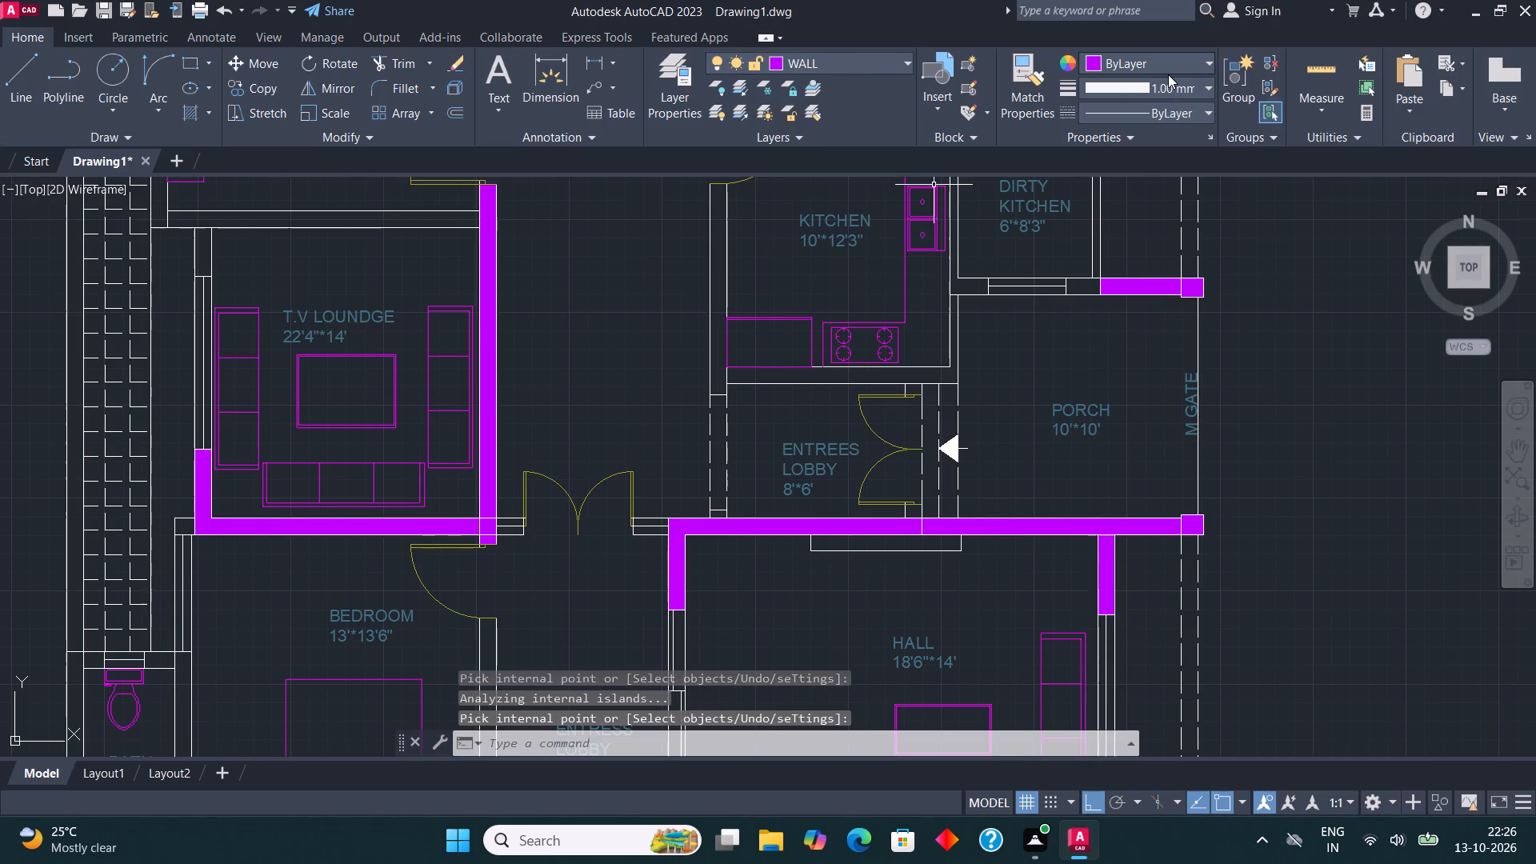
Draw a short line across the outer wall at the drawing room's lawn-side corner to close the wall off.
scroll(1155, 122, down, 2)
scroll(814, 320, down, 3)
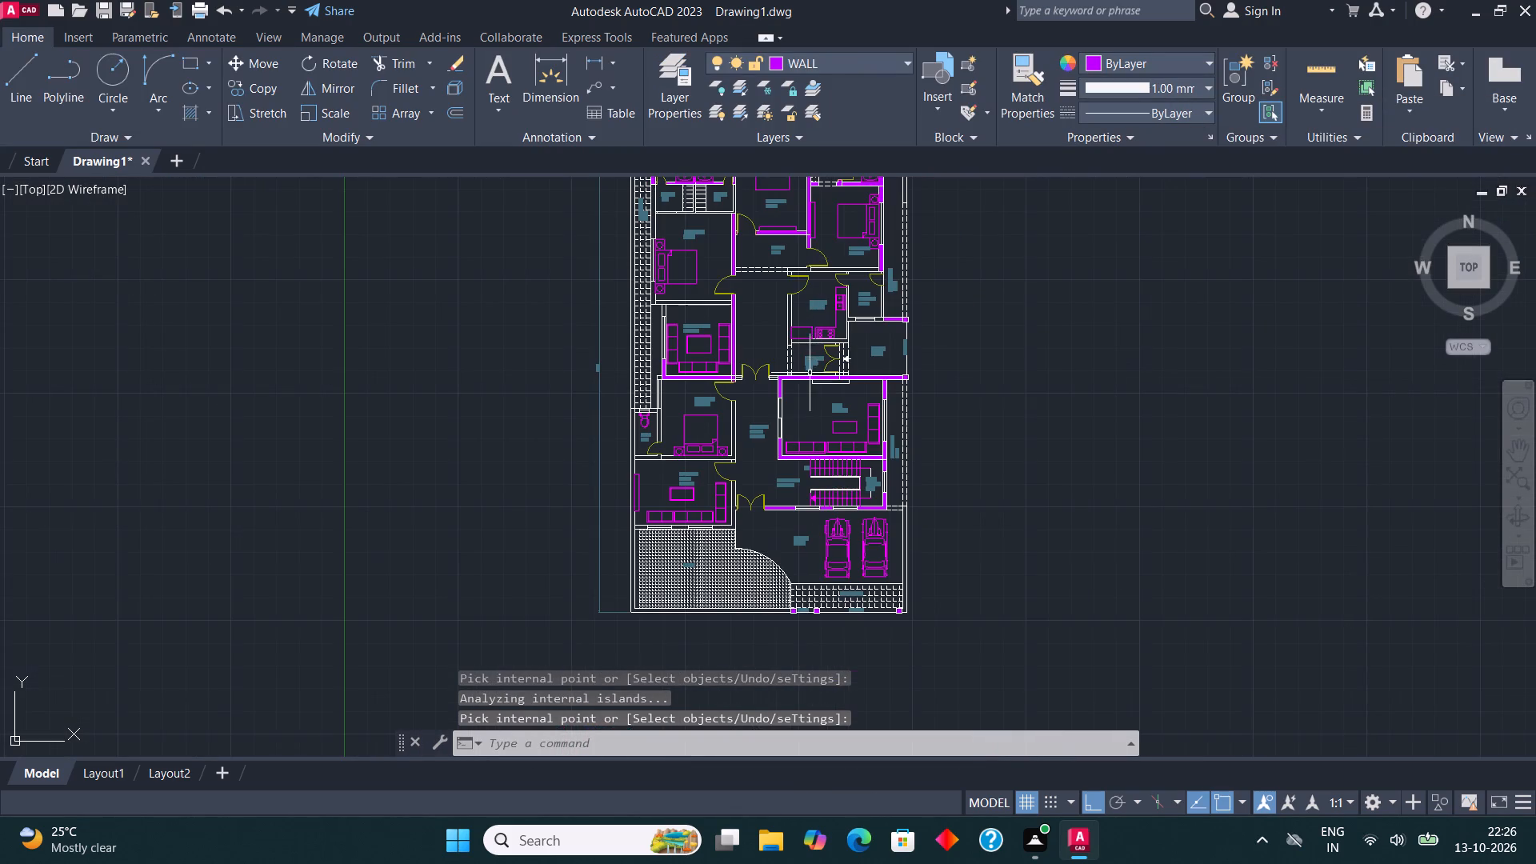
scroll(845, 612, up, 3)
middle_drag(858, 545, 880, 471)
scroll(880, 471, up, 1)
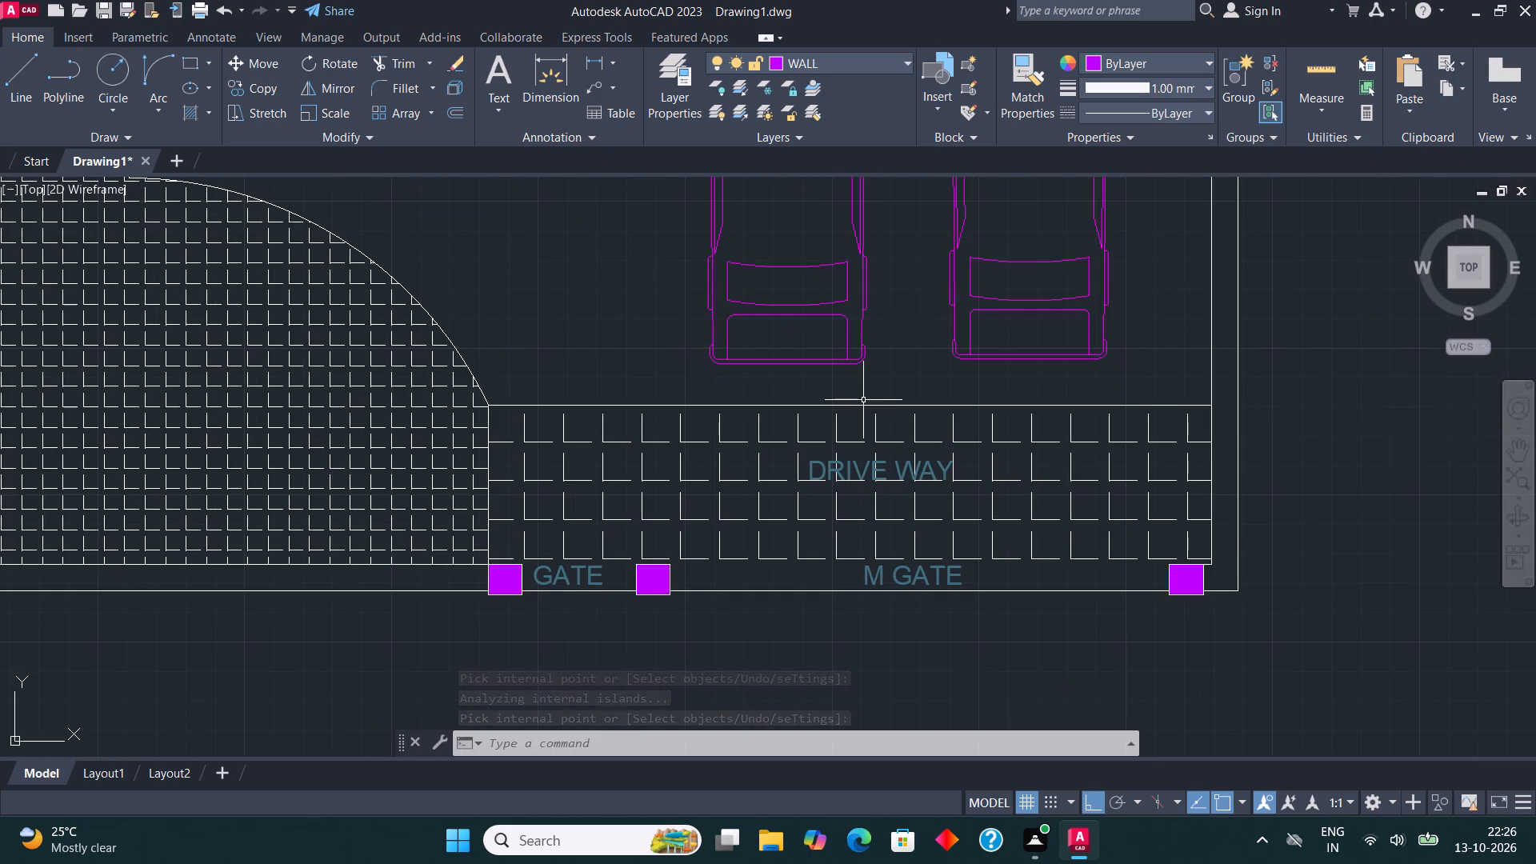
scroll(870, 409, down, 1)
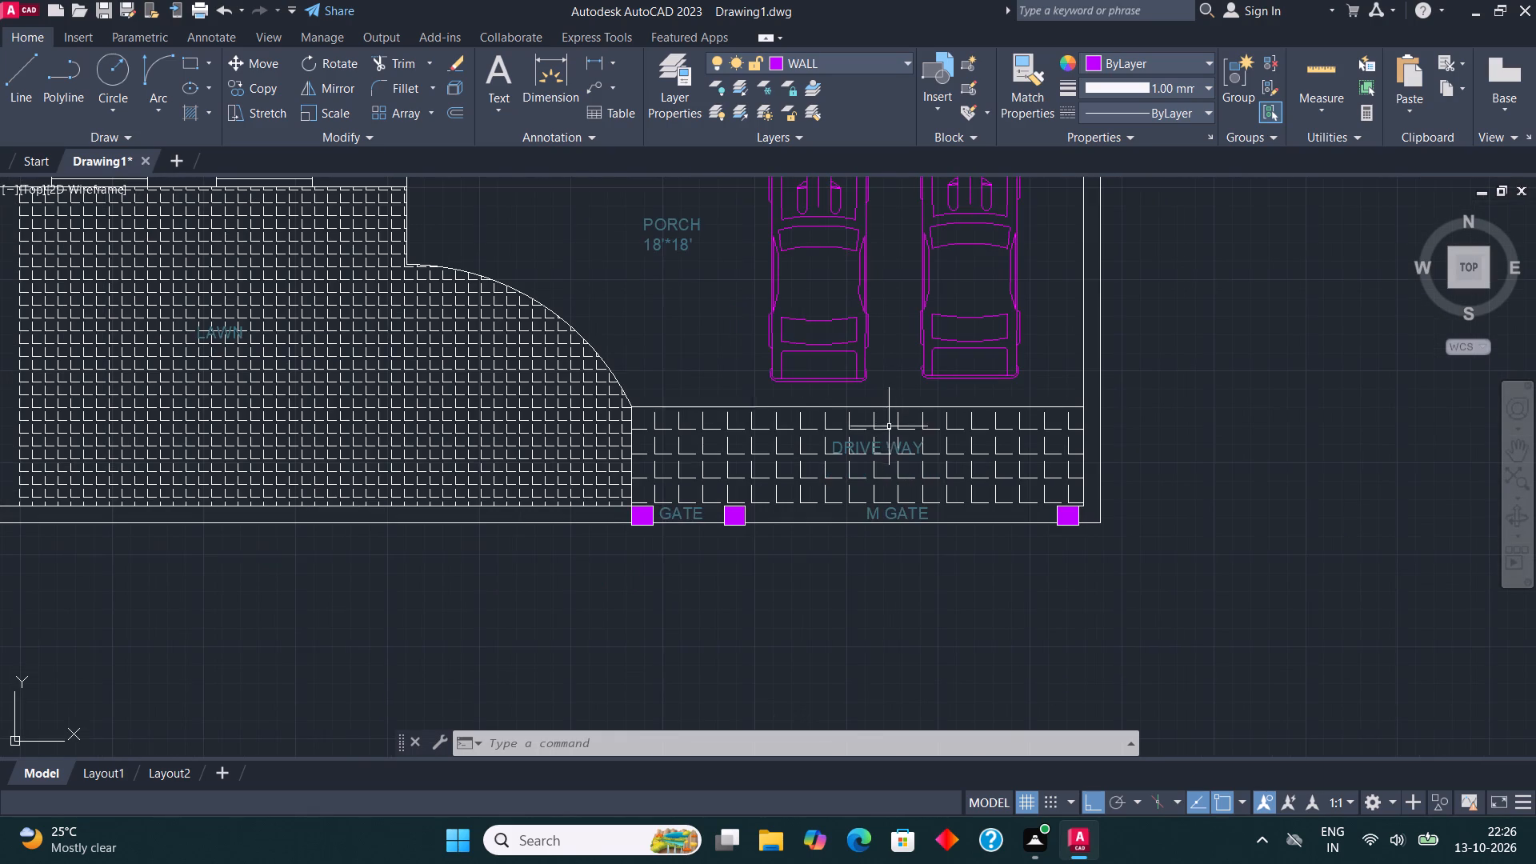
middle_drag(858, 450, 1367, 751)
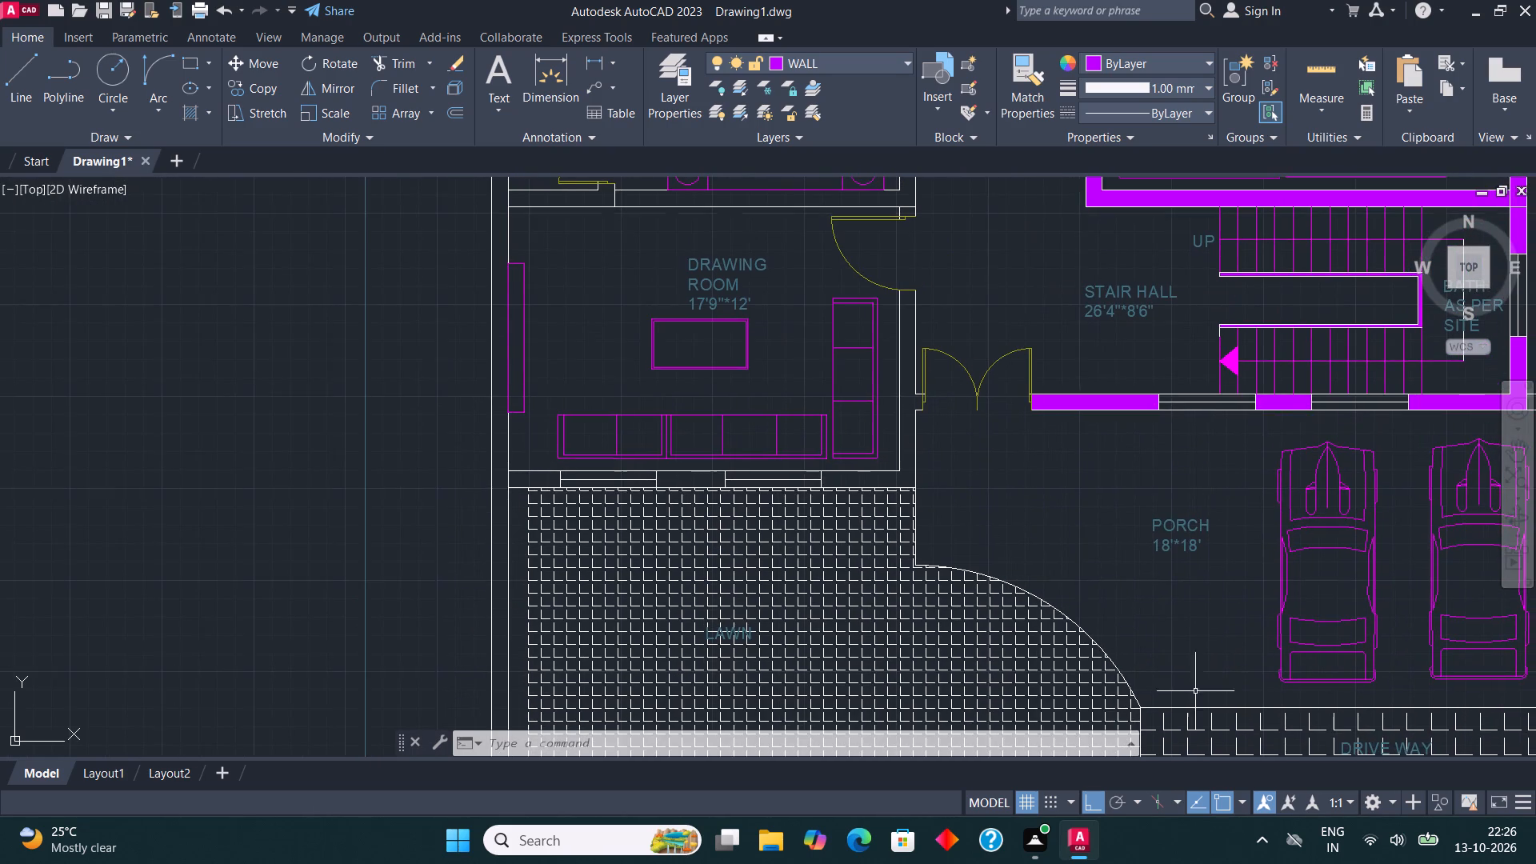
click(14, 86)
scroll(497, 389, up, 1)
click(509, 550)
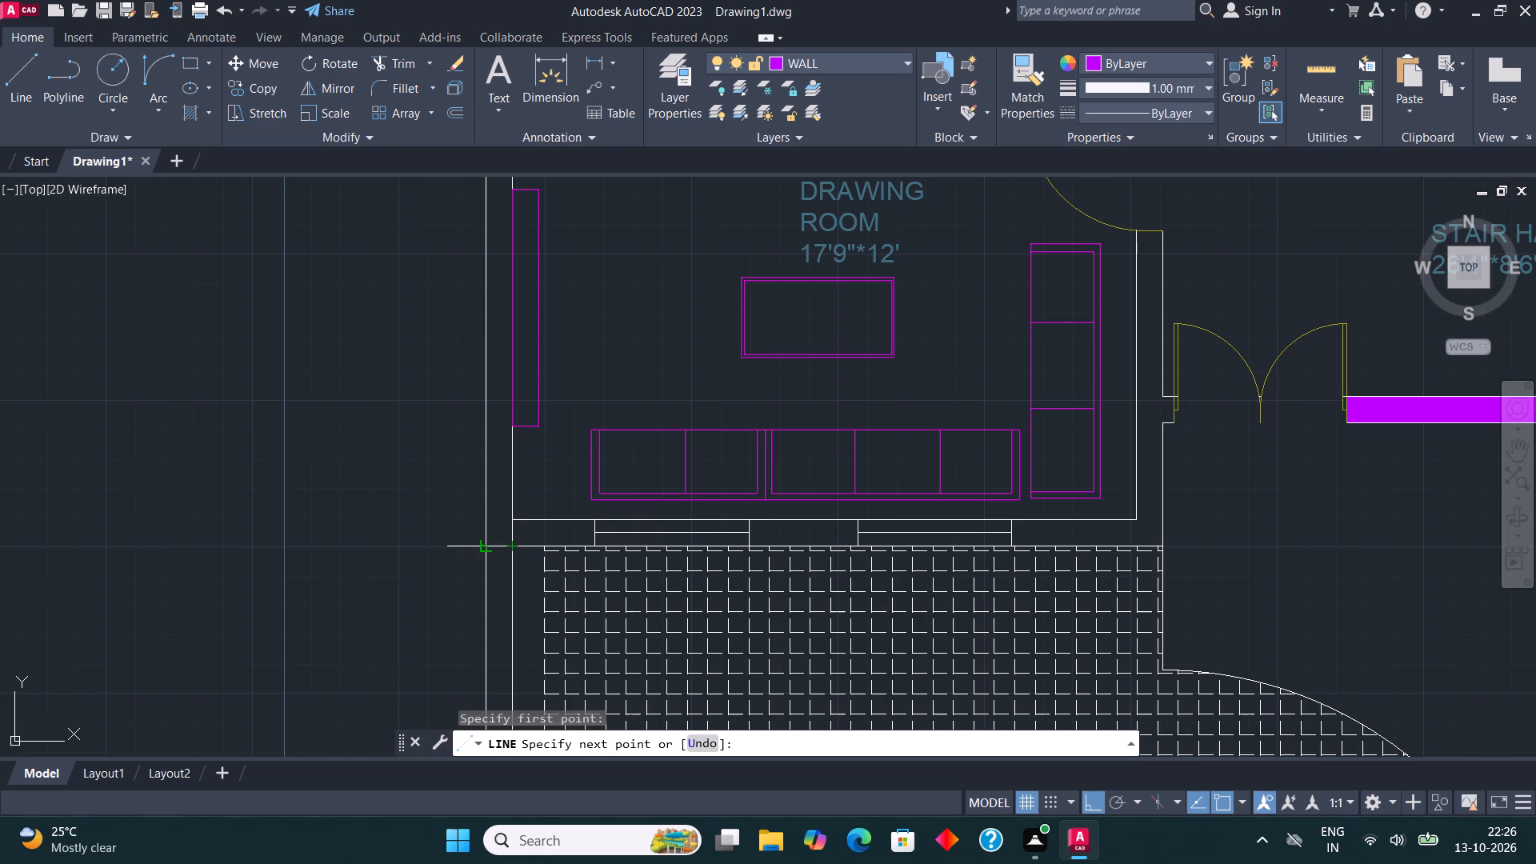
click(486, 546)
scroll(324, 458, down, 2)
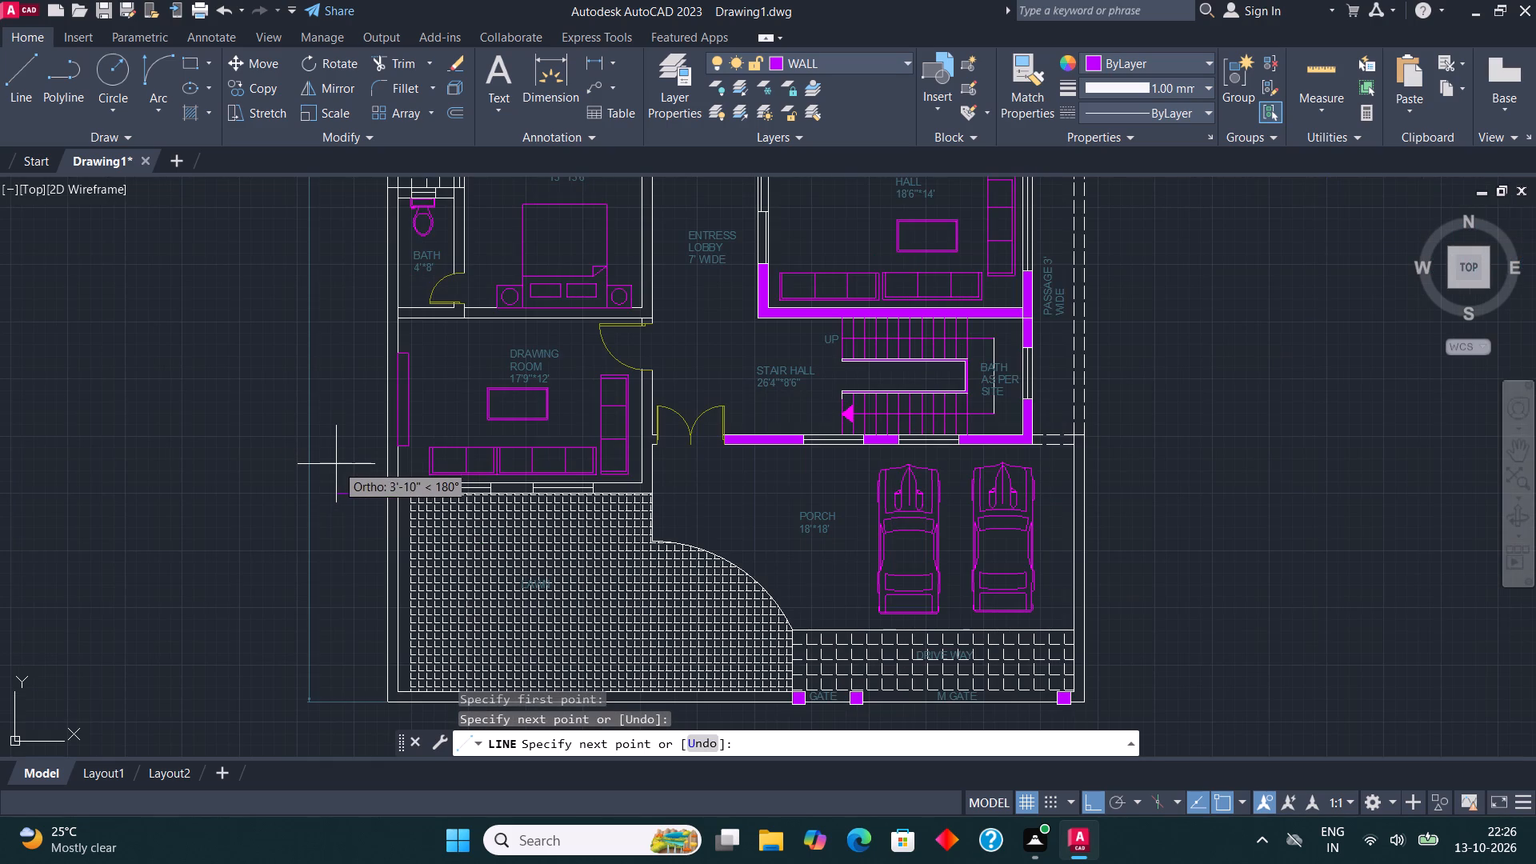
key(Escape)
Solid-hatch the outer wall along the drawing room and 4'*8' bath, plus the bath's bedroom-side and drawing-room-side walls.
key(h)
key(Return)
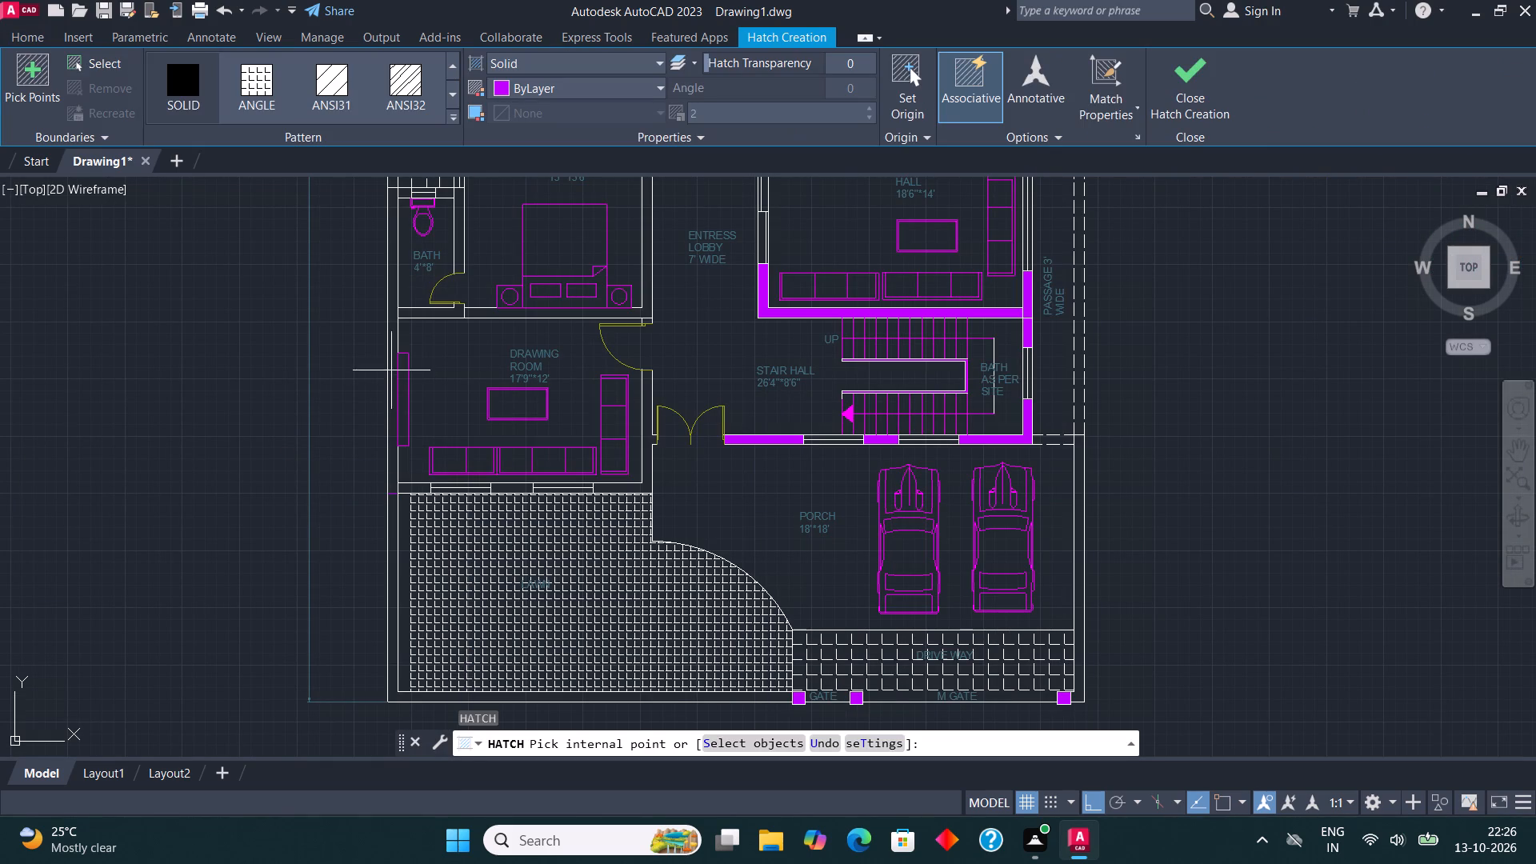
click(390, 369)
click(450, 314)
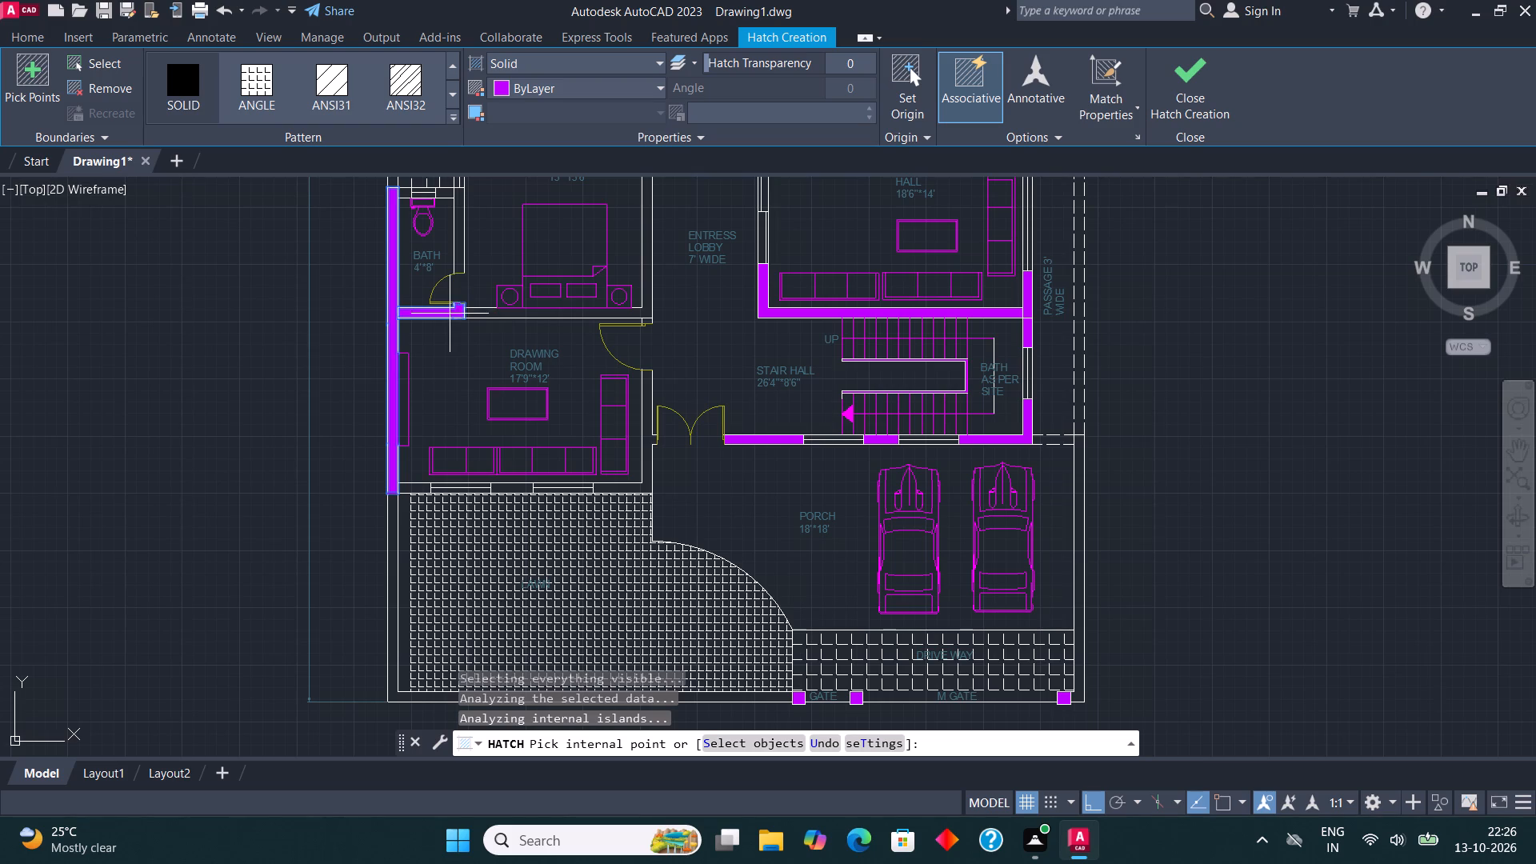
click(524, 313)
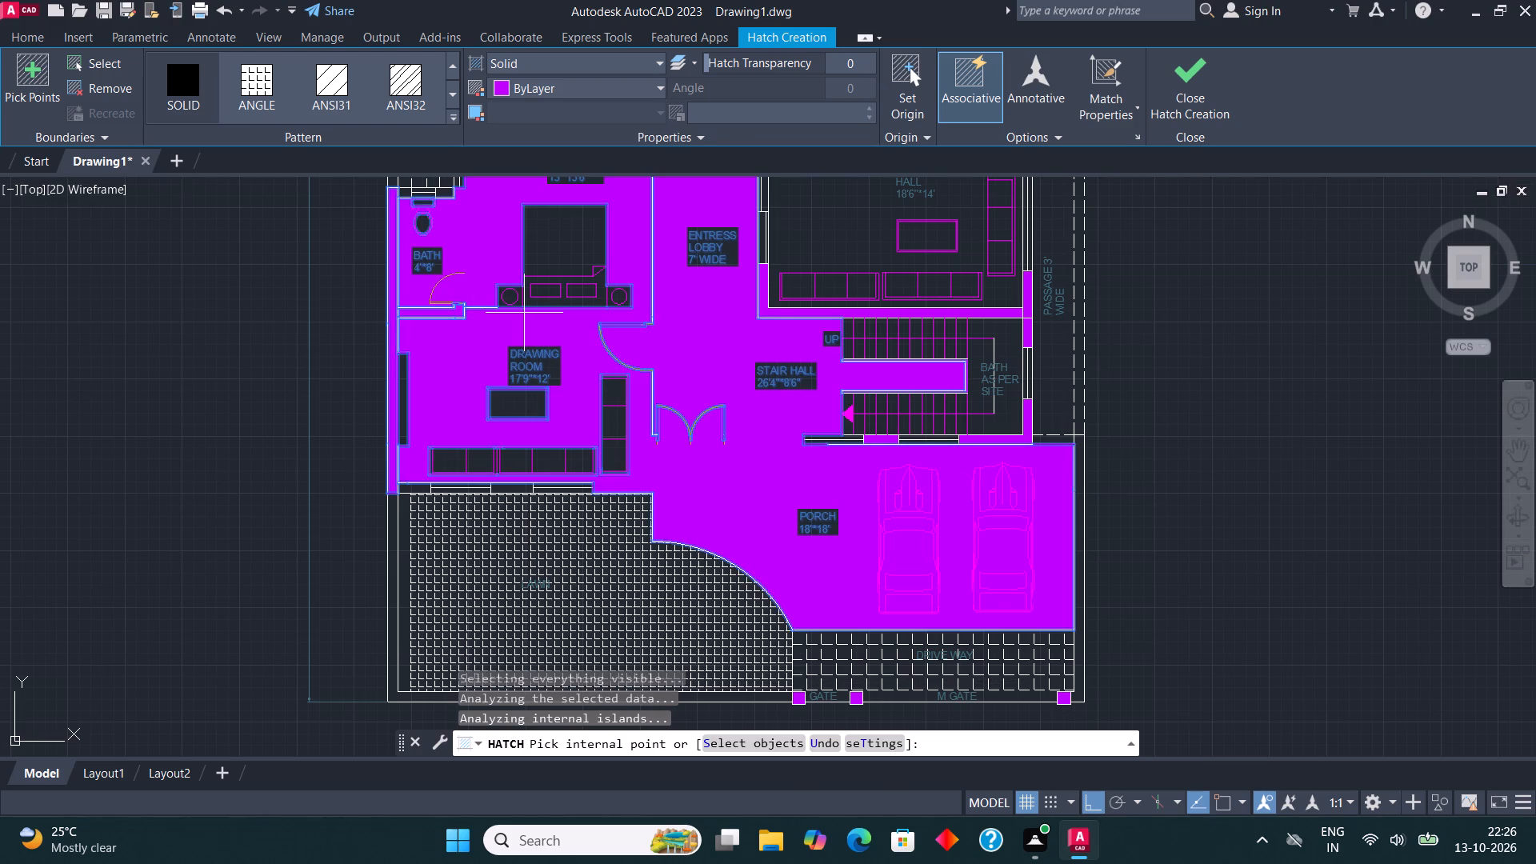
key(ctrl+z)
click(458, 240)
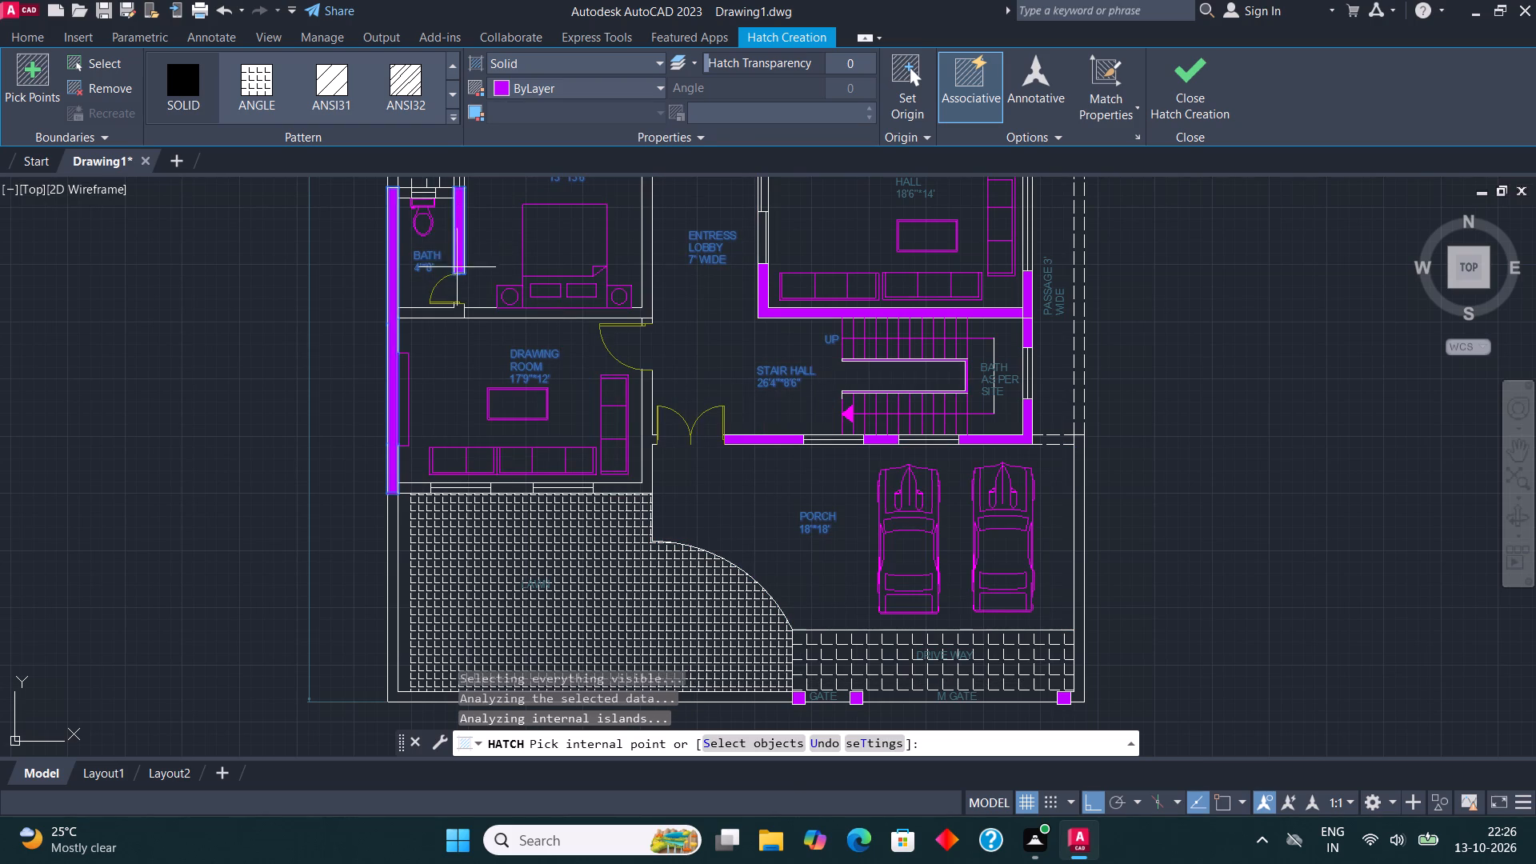
click(455, 307)
click(1173, 83)
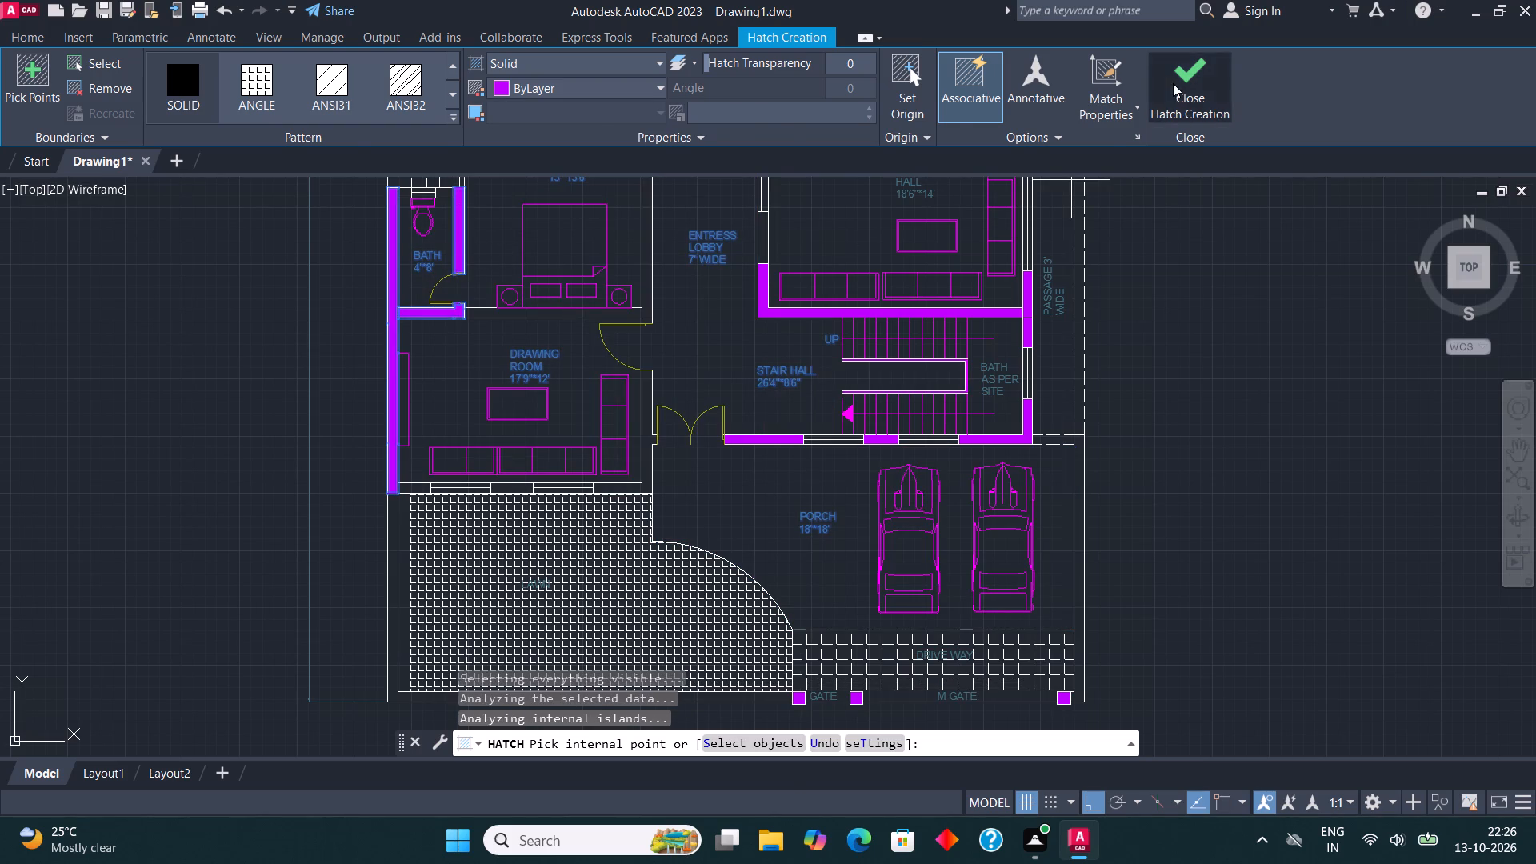
Draw a short line across the boundary wall in line with the driveway's porch-side edge.
scroll(848, 417, down, 2)
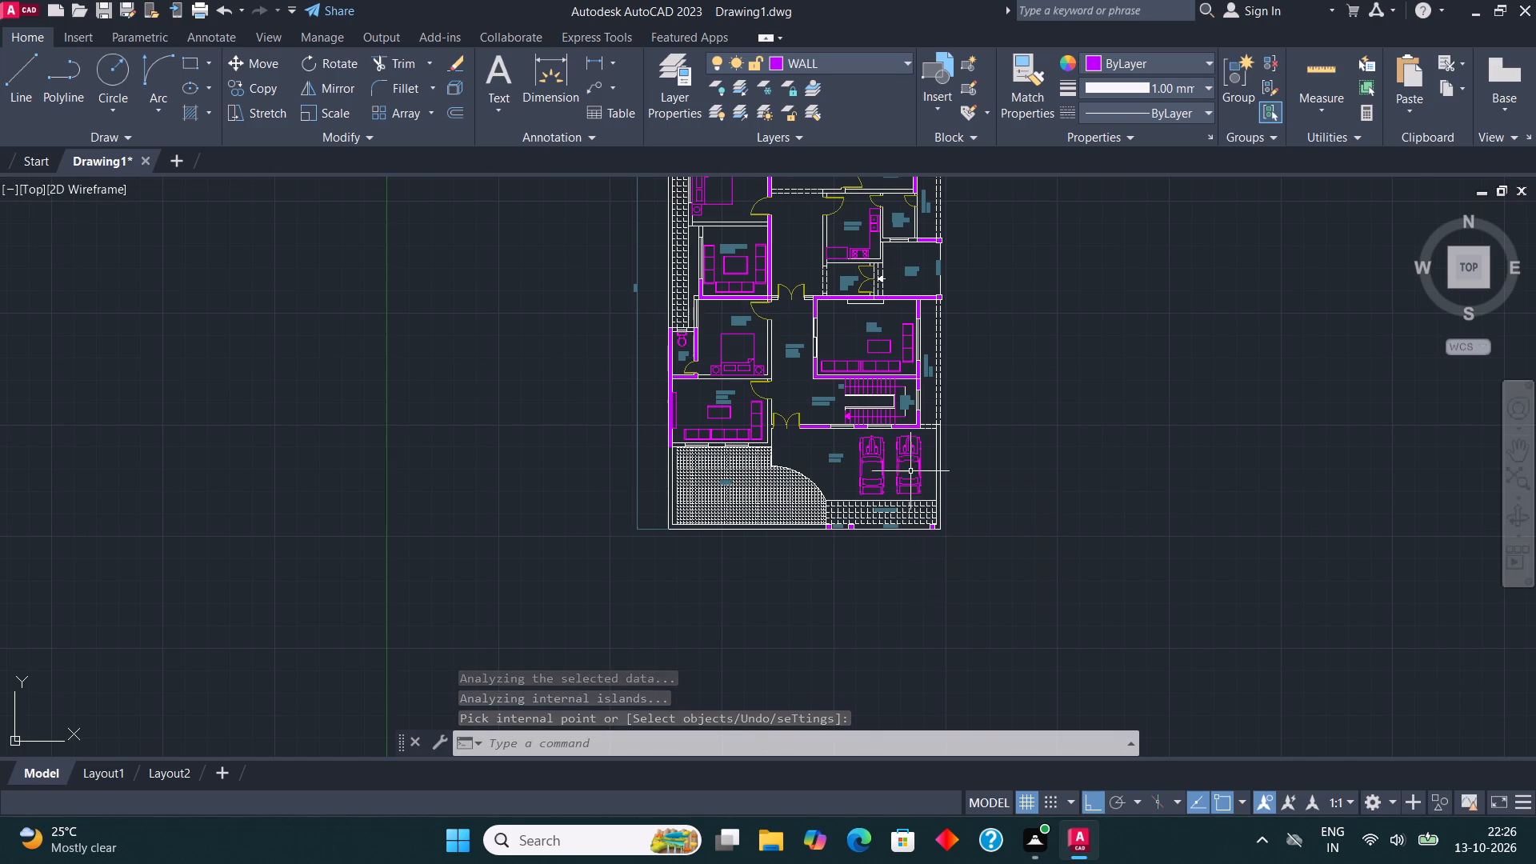
scroll(923, 468, up, 1)
middle_drag(949, 498, 904, 466)
scroll(904, 466, up, 2)
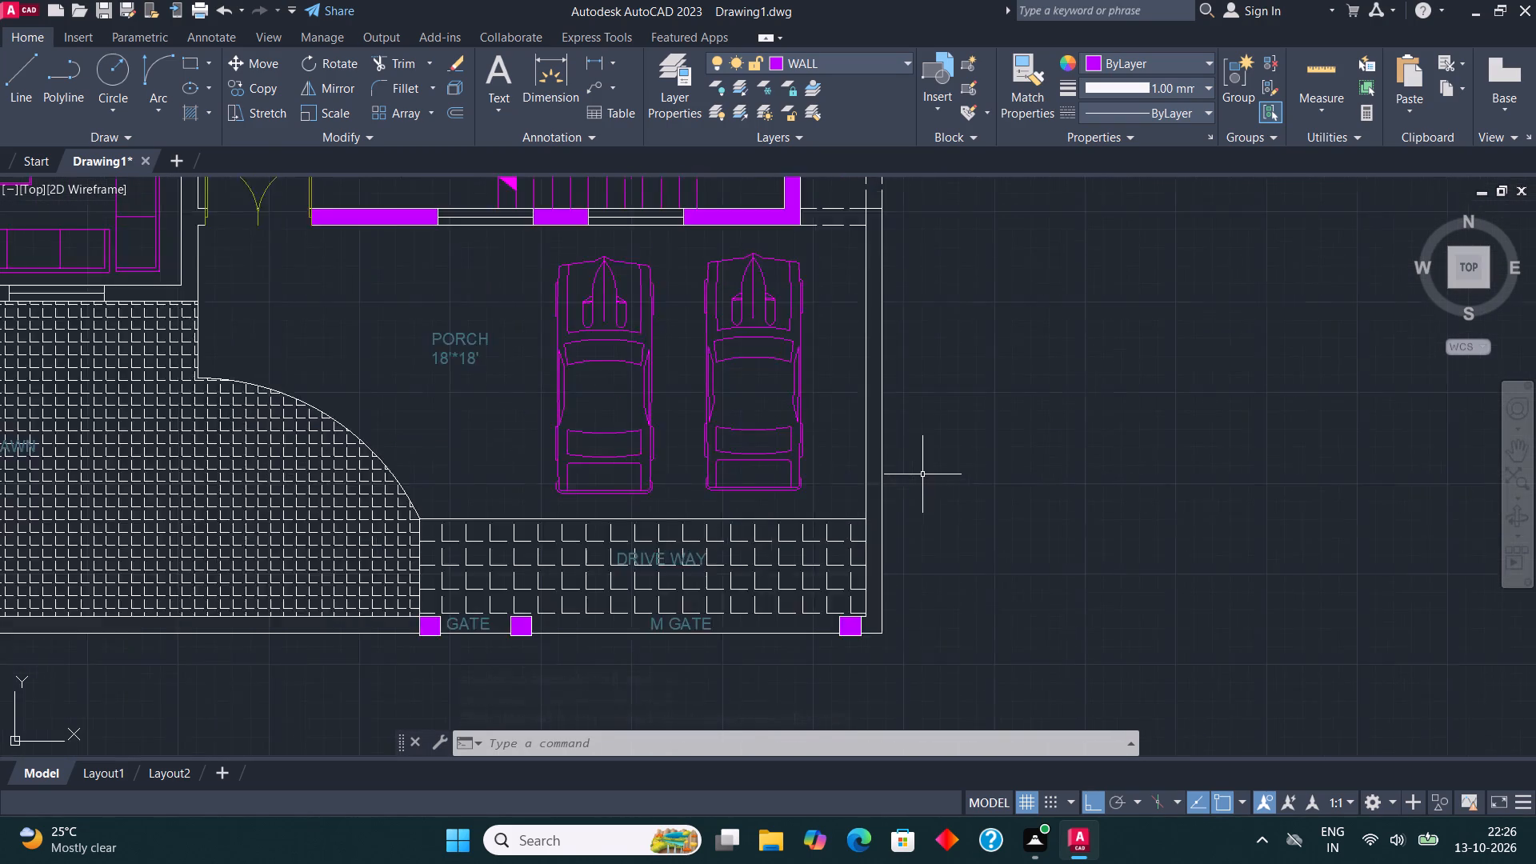
scroll(922, 474, up, 1)
click(22, 62)
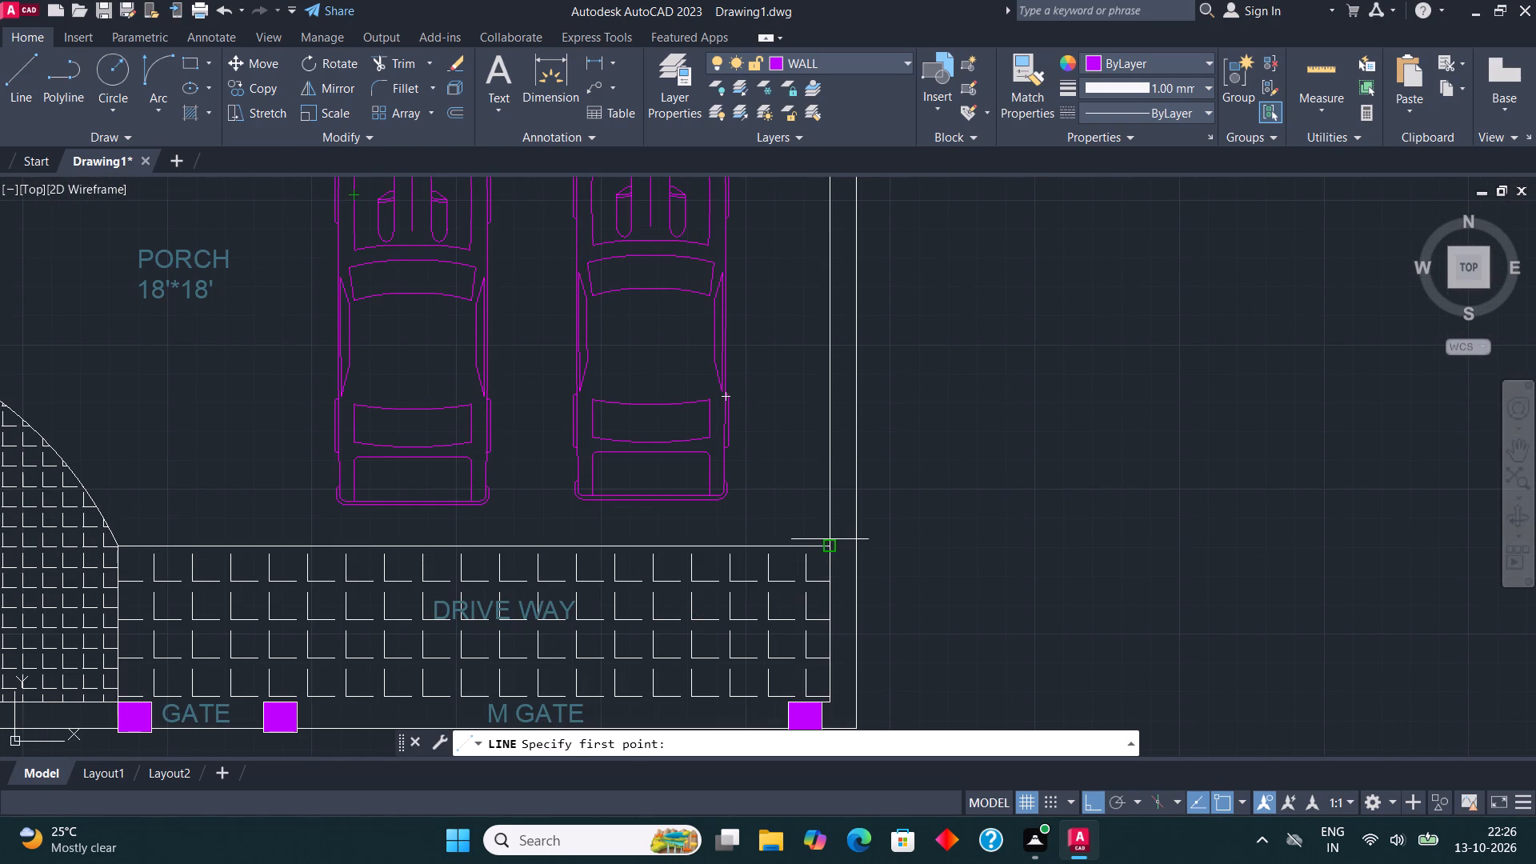
click(830, 541)
click(859, 545)
key(Escape)
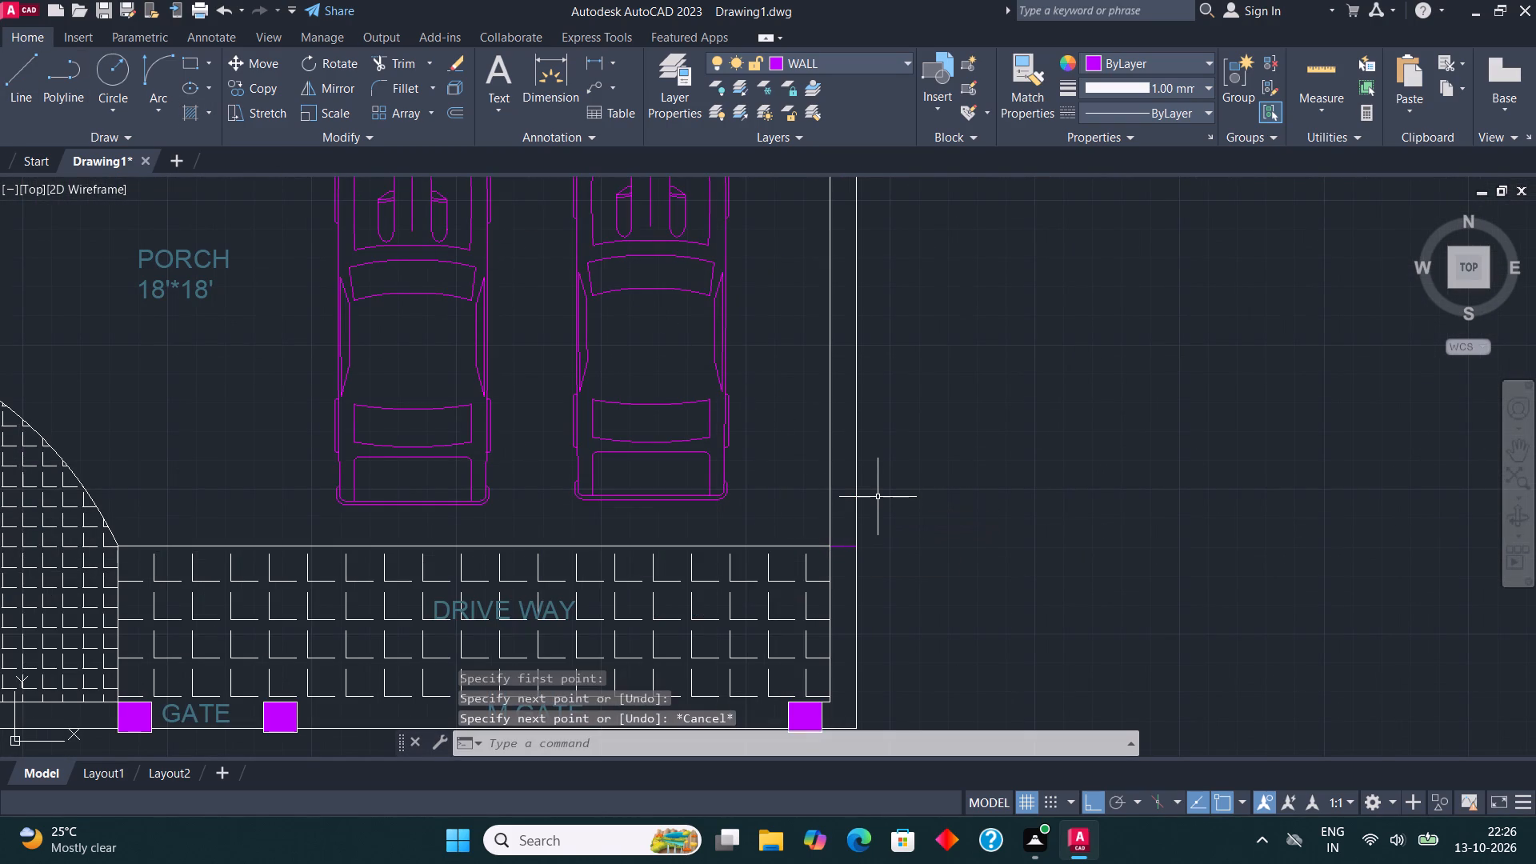
Solid-hatch the boundary wall beside the 18'*18' porch, ending at the driveway's edge.
key(h)
key(Return)
click(850, 395)
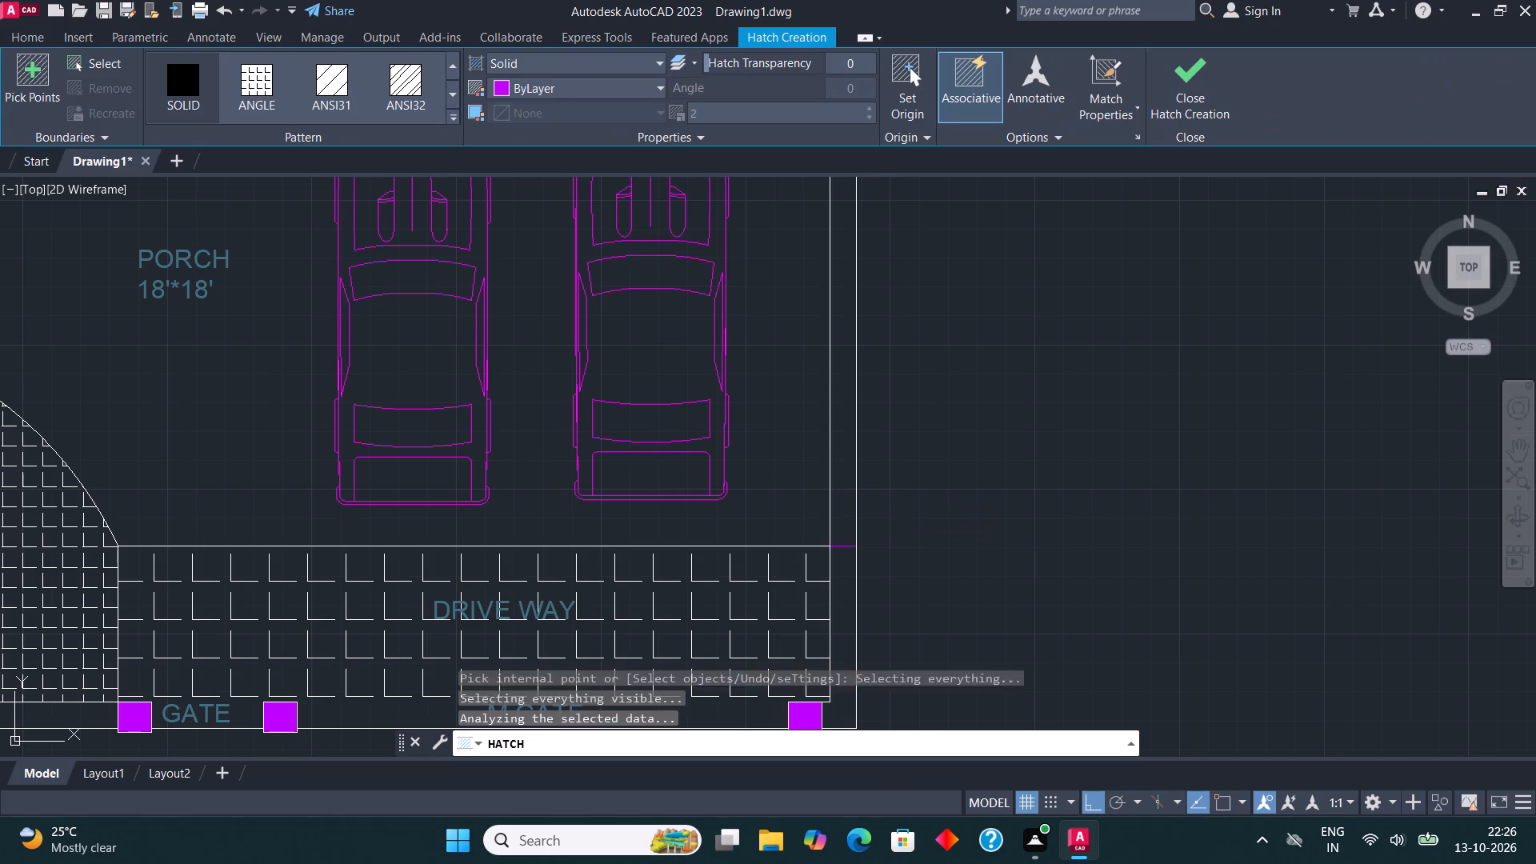
click(1169, 77)
Draw a short line across the rear boundary wall where the paved passage meets the laundry.
scroll(1140, 403, down, 2)
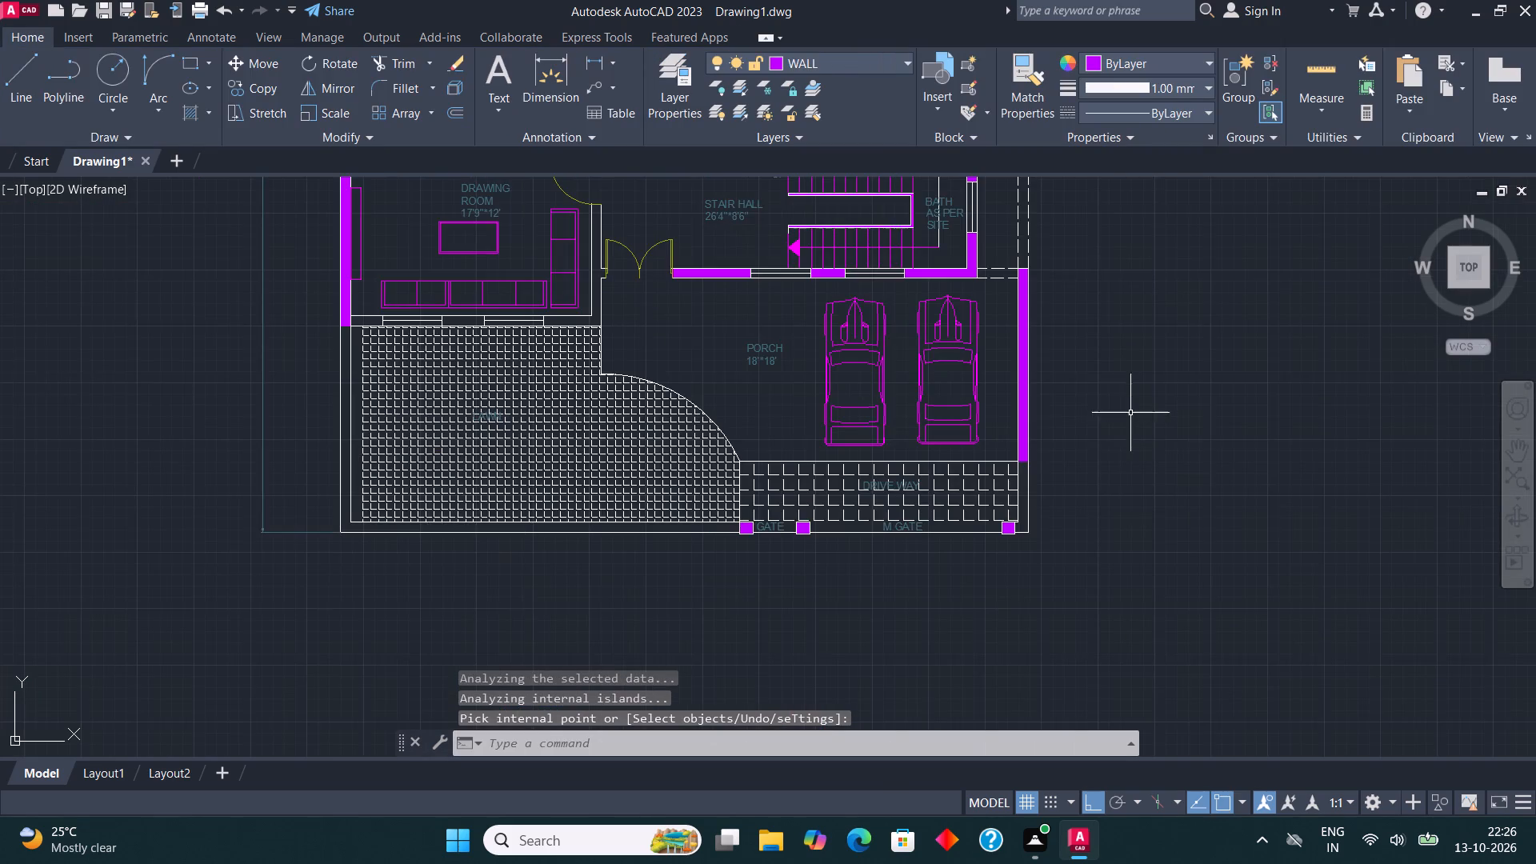
scroll(1062, 415, down, 2)
middle_drag(970, 327, 988, 380)
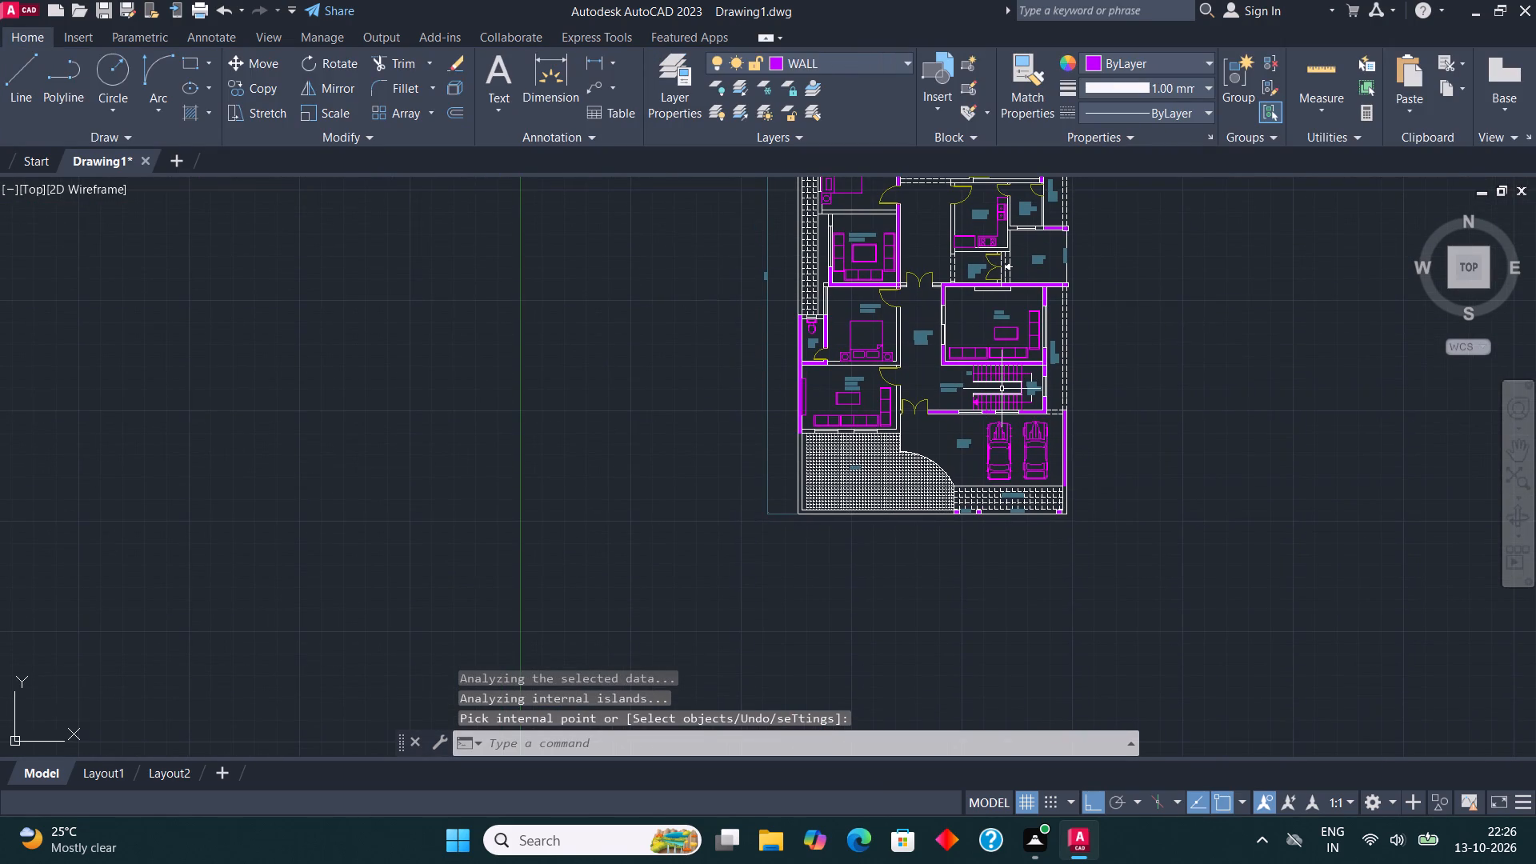
middle_drag(1117, 282, 950, 552)
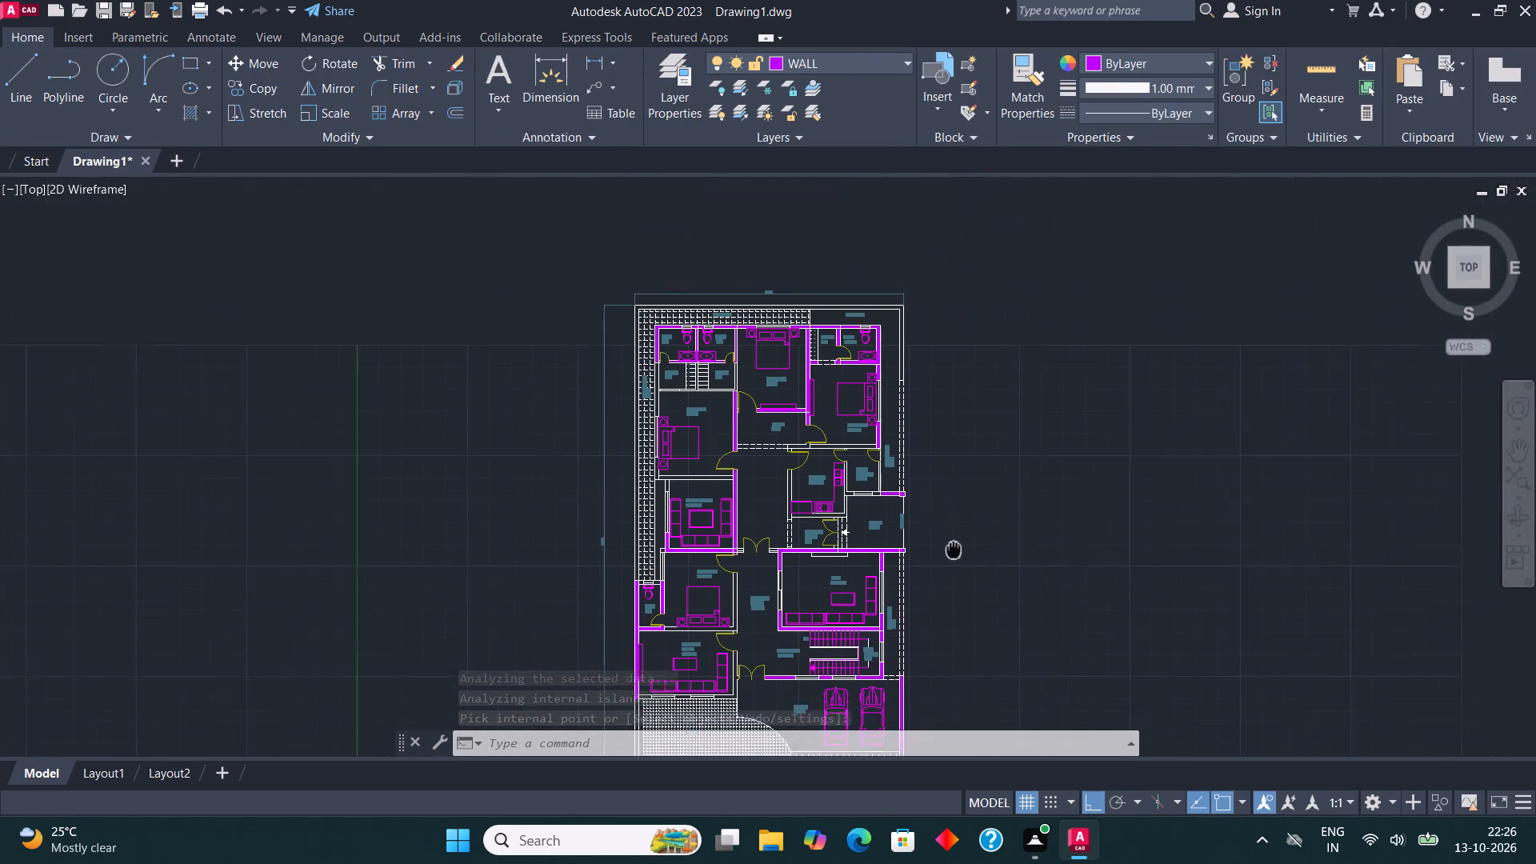
middle_drag(950, 552, 942, 564)
scroll(786, 326, up, 3)
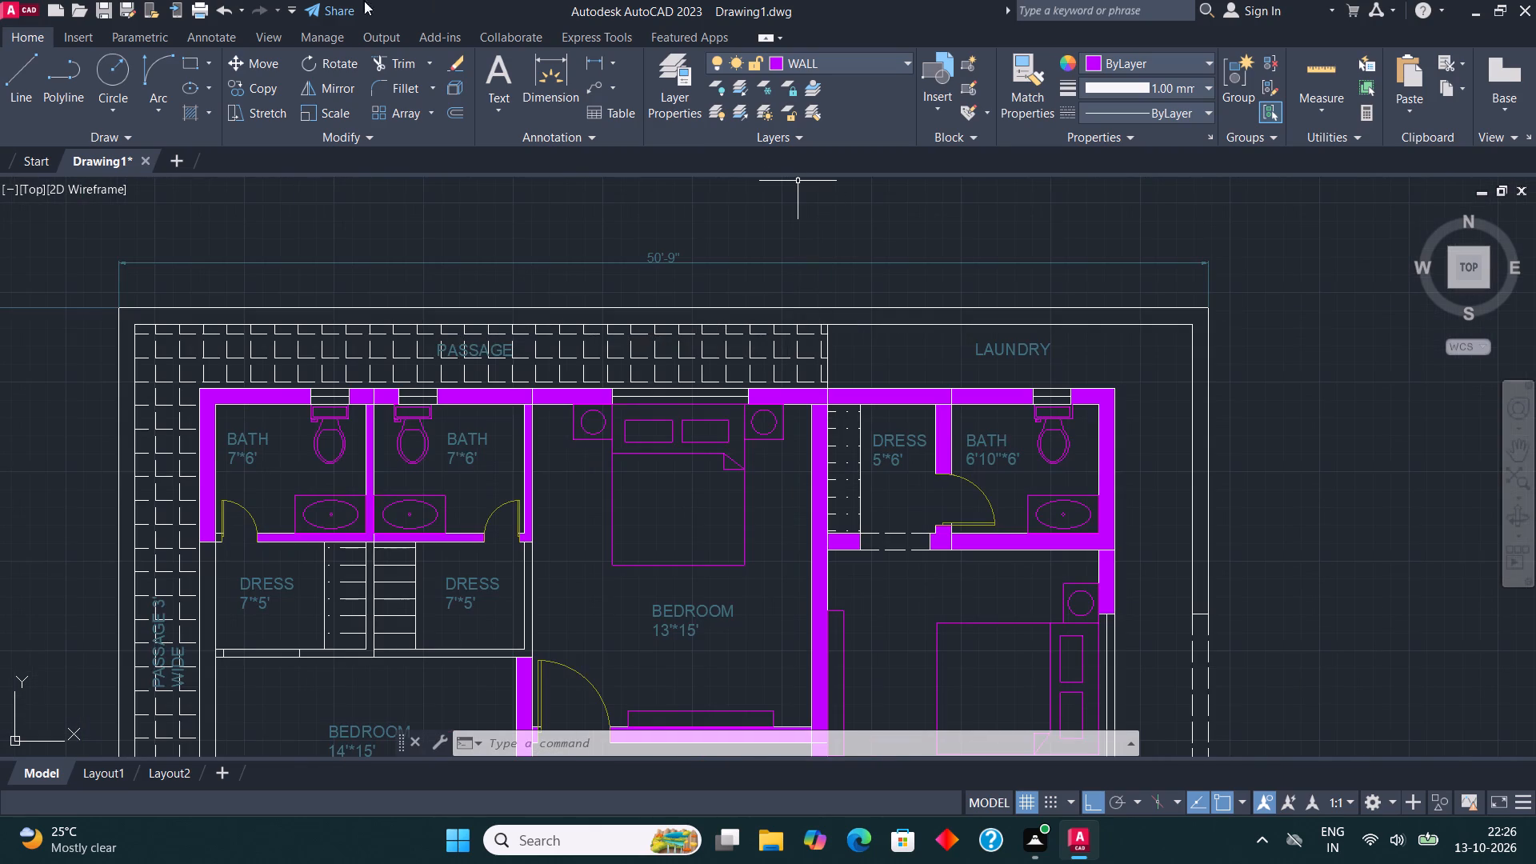
click(30, 61)
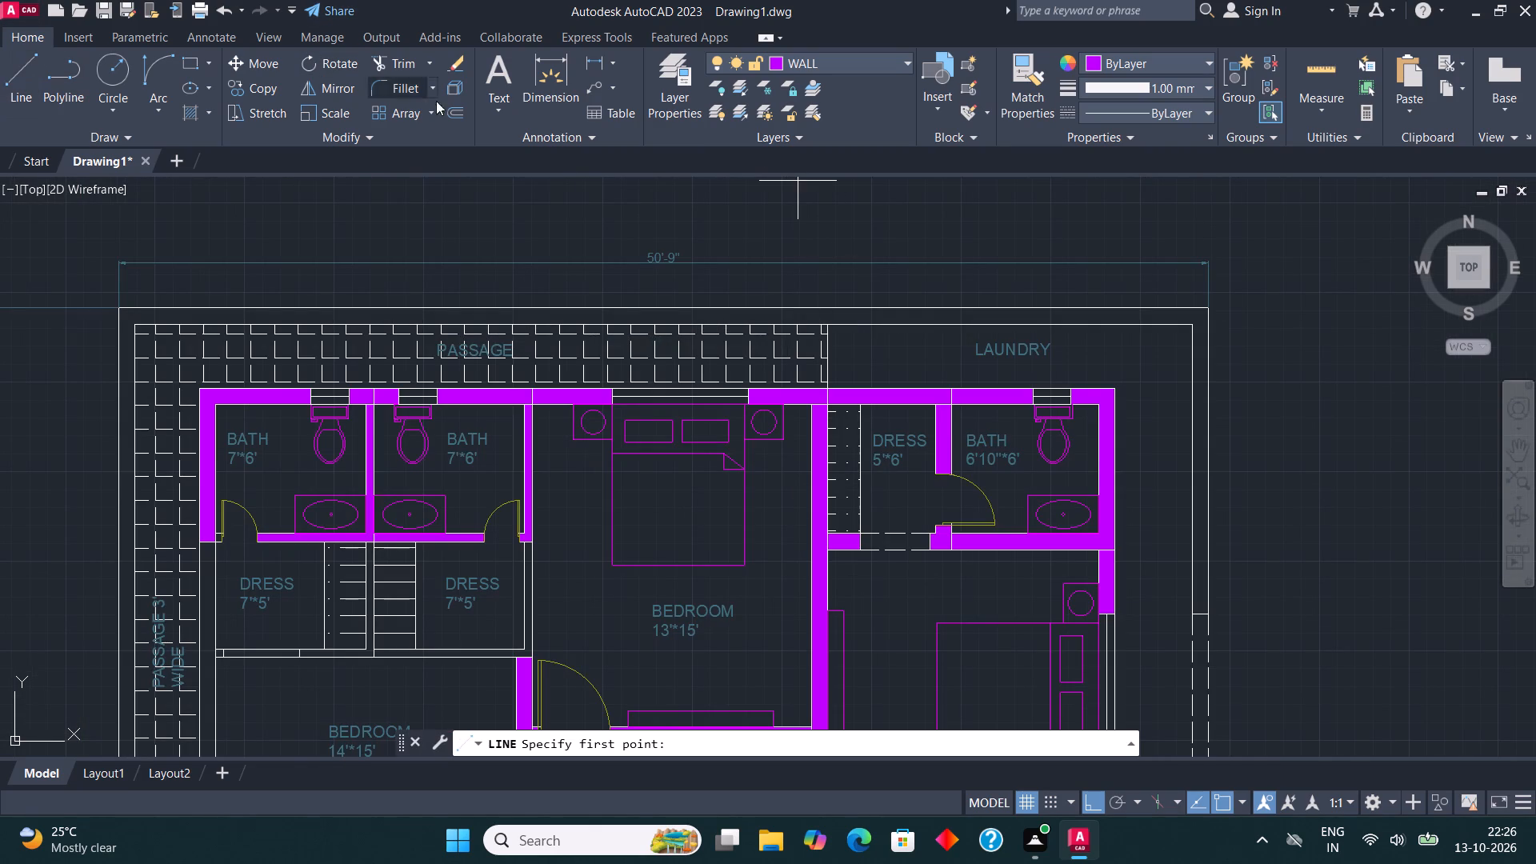
click(824, 328)
click(822, 302)
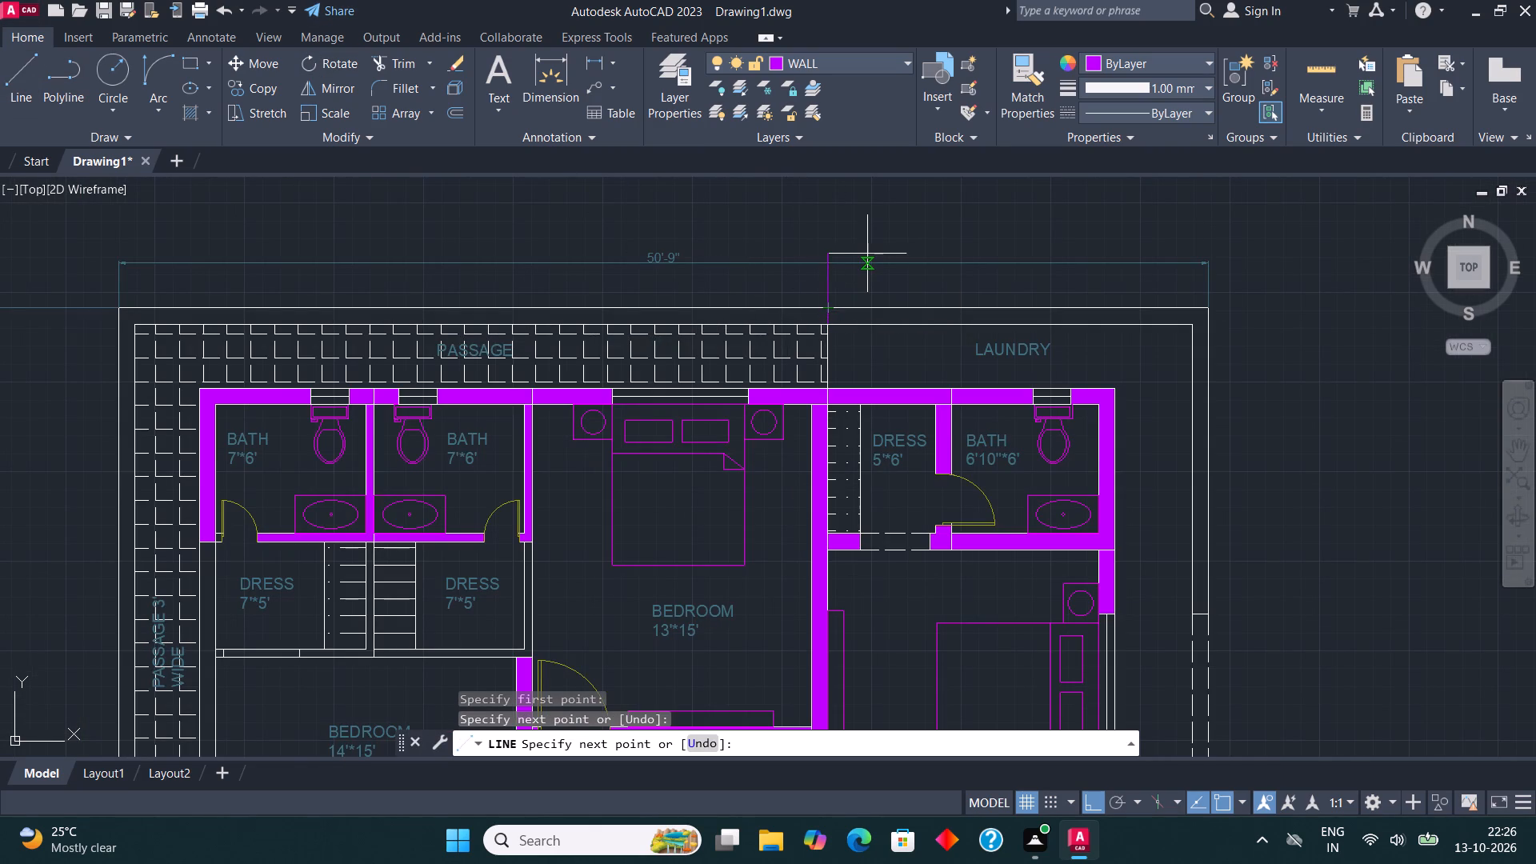
key(Escape)
Solid-hatch the boundary wall running around the laundry's rear and outer side.
key(h)
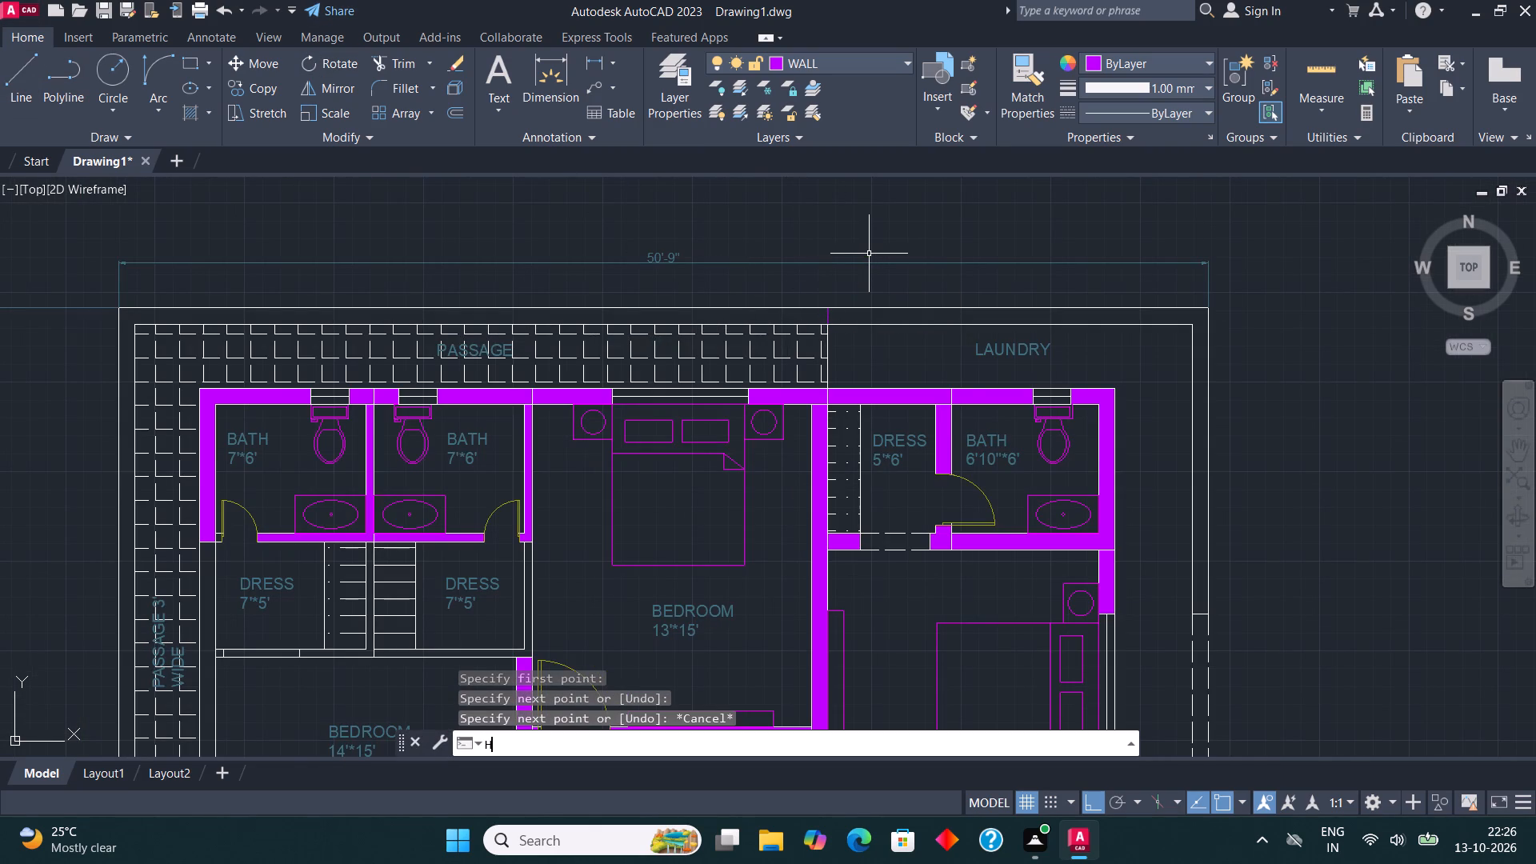
key(Return)
click(991, 323)
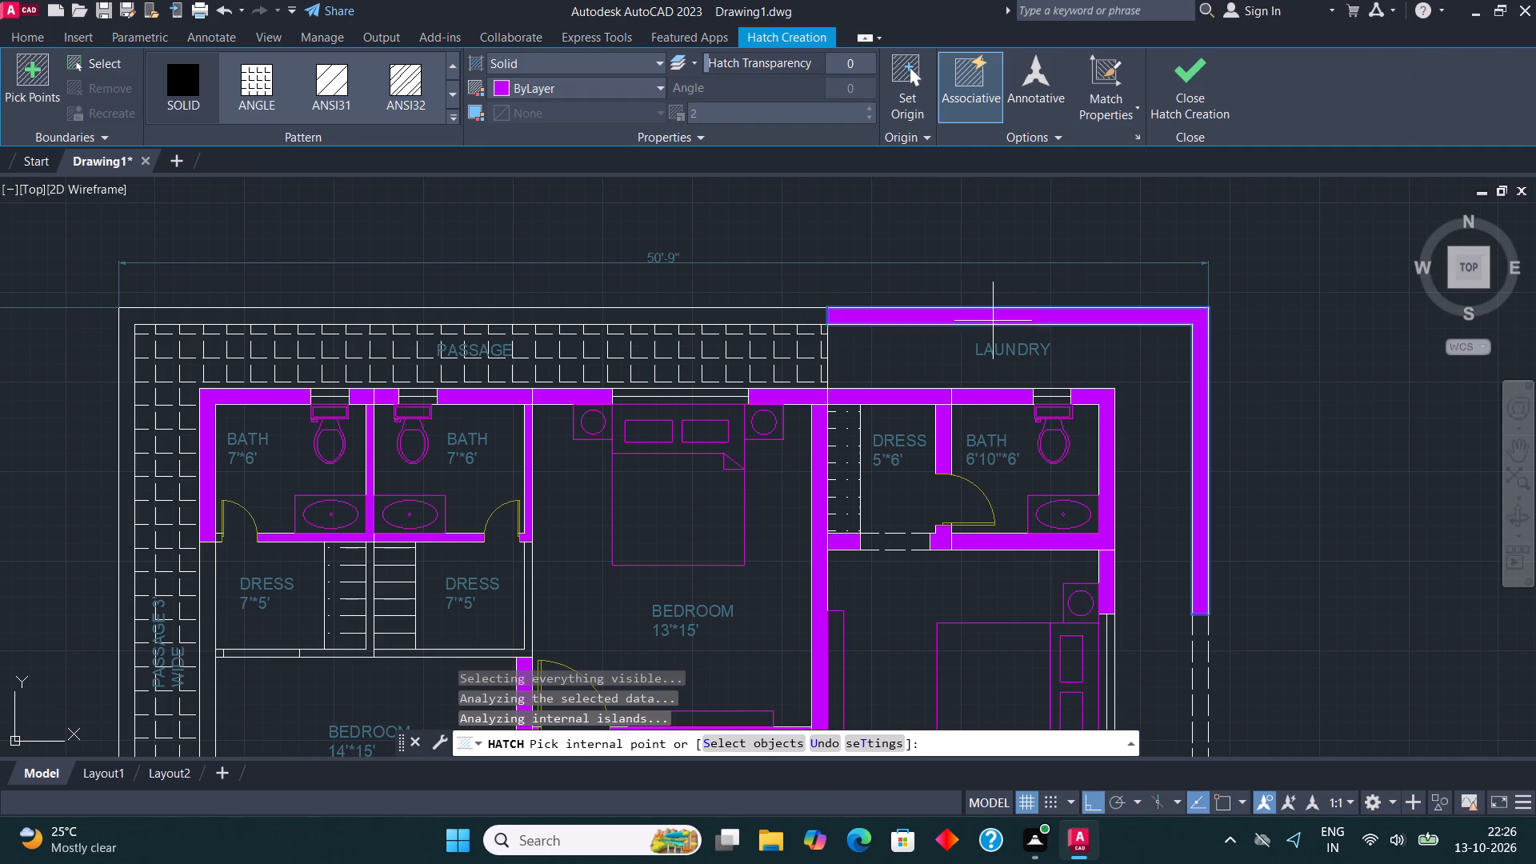
click(1197, 62)
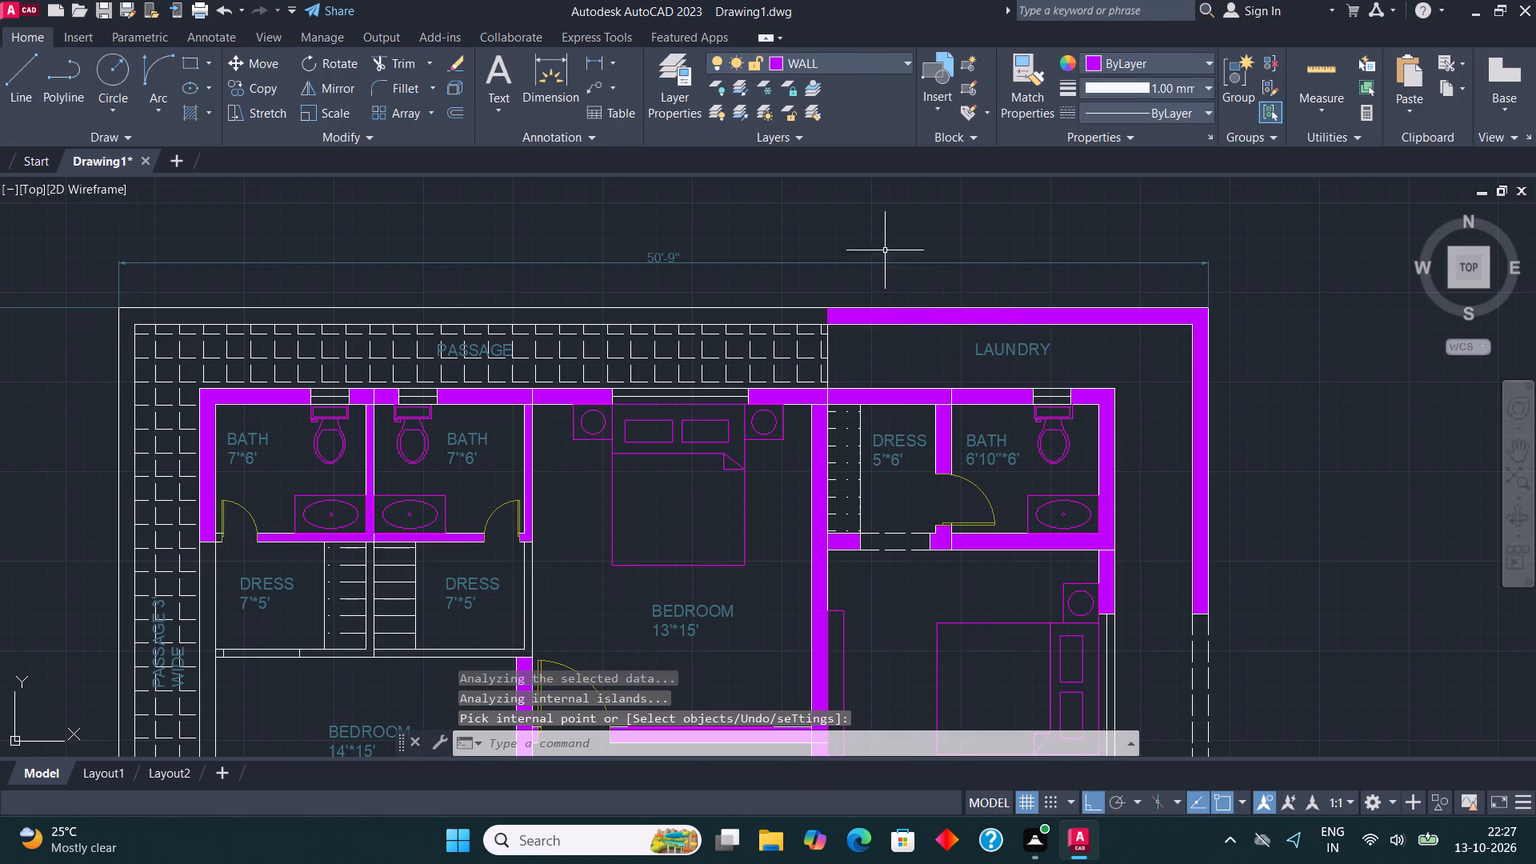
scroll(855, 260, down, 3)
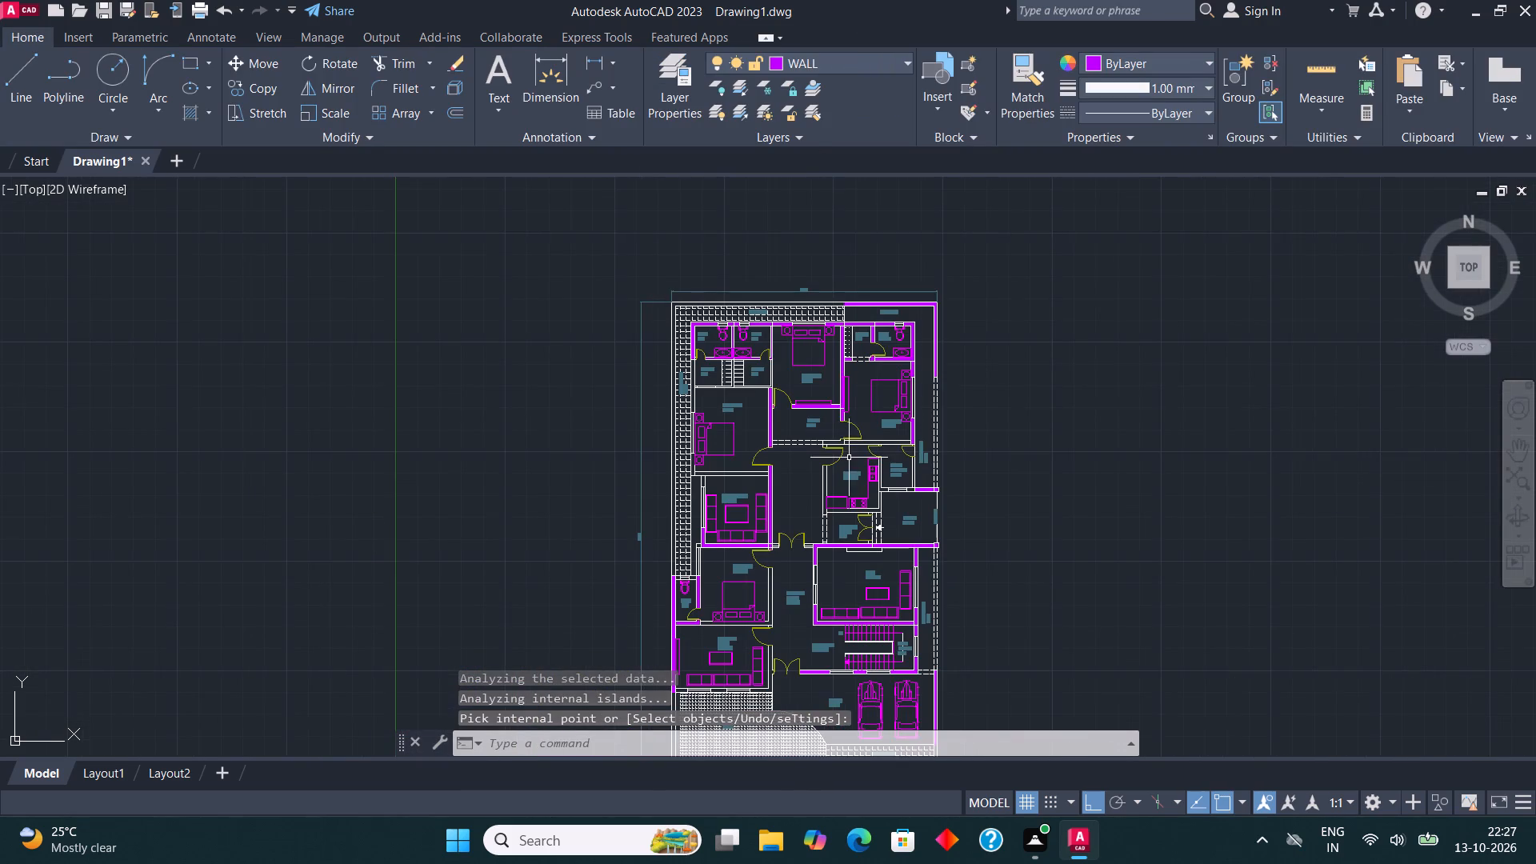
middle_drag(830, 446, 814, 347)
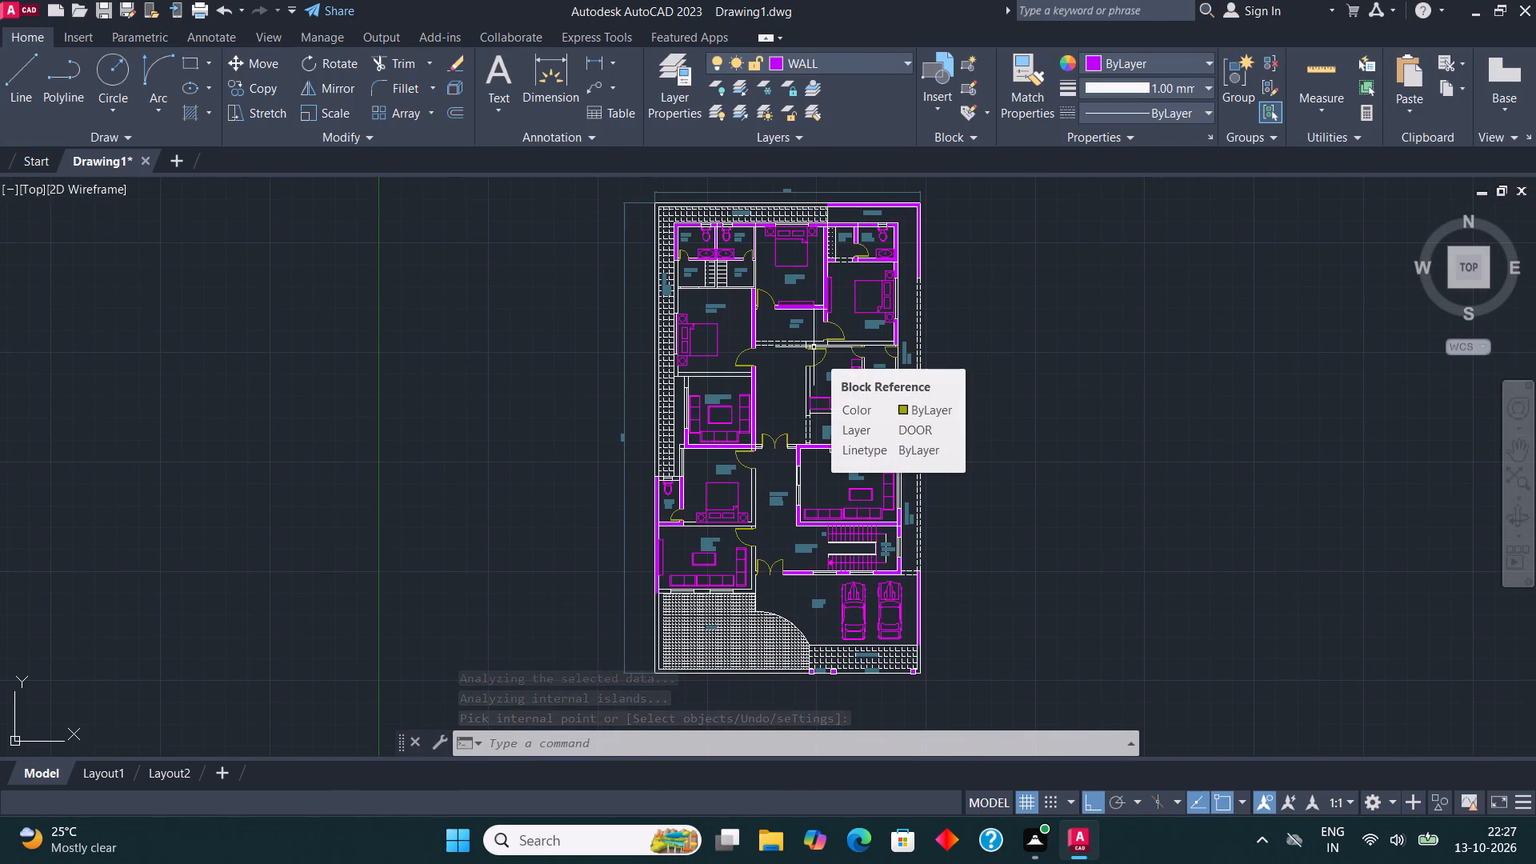
Solid-hatch the outer wall beside the 7'*5' dress and the walls separating the two dresses from the 14'*15' bedroom.
scroll(738, 223, up, 3)
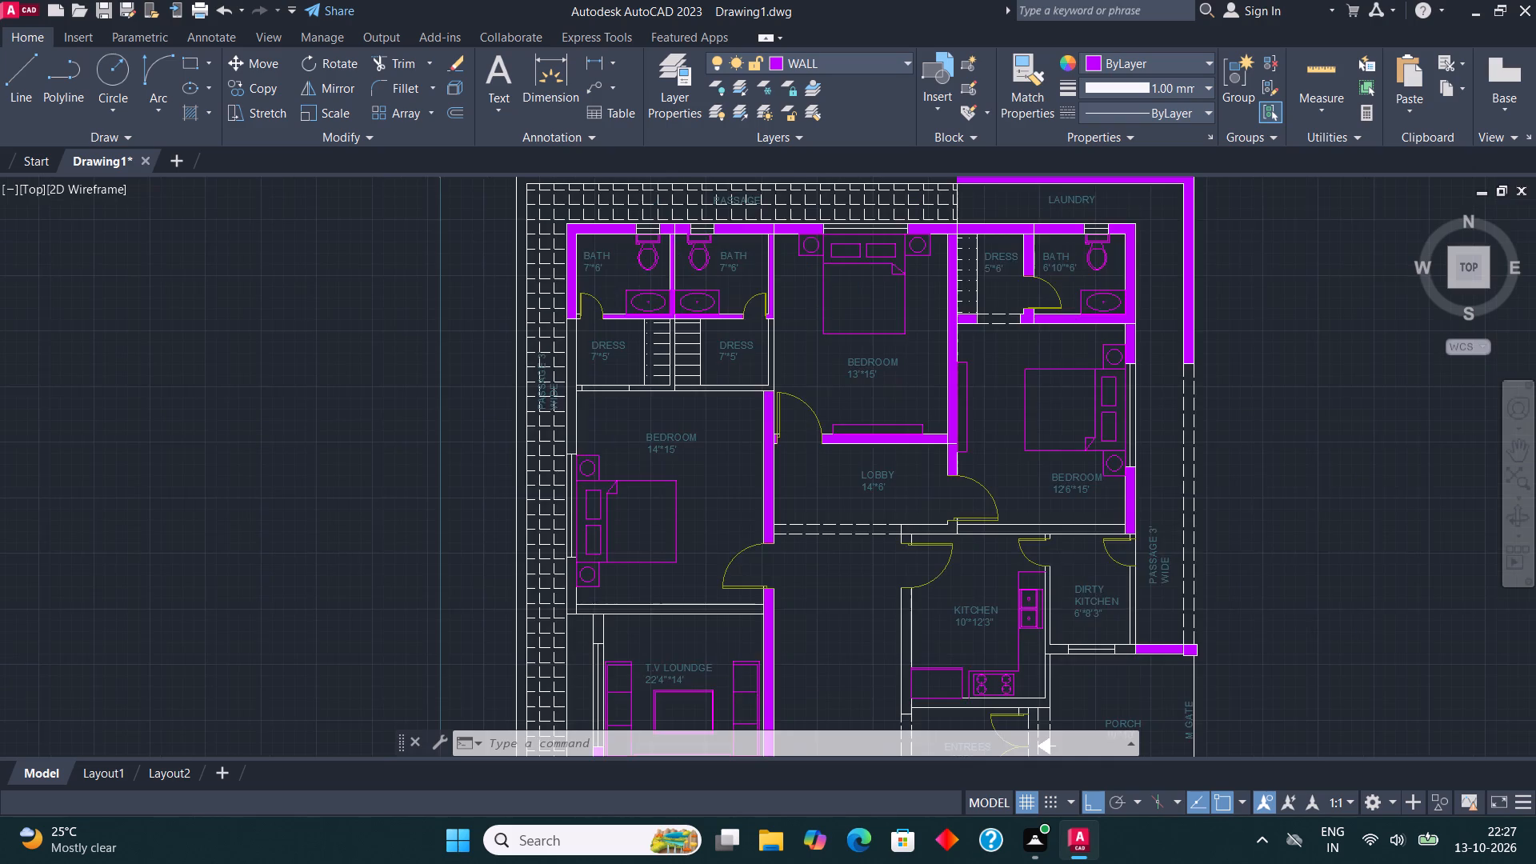
middle_drag(646, 360, 651, 236)
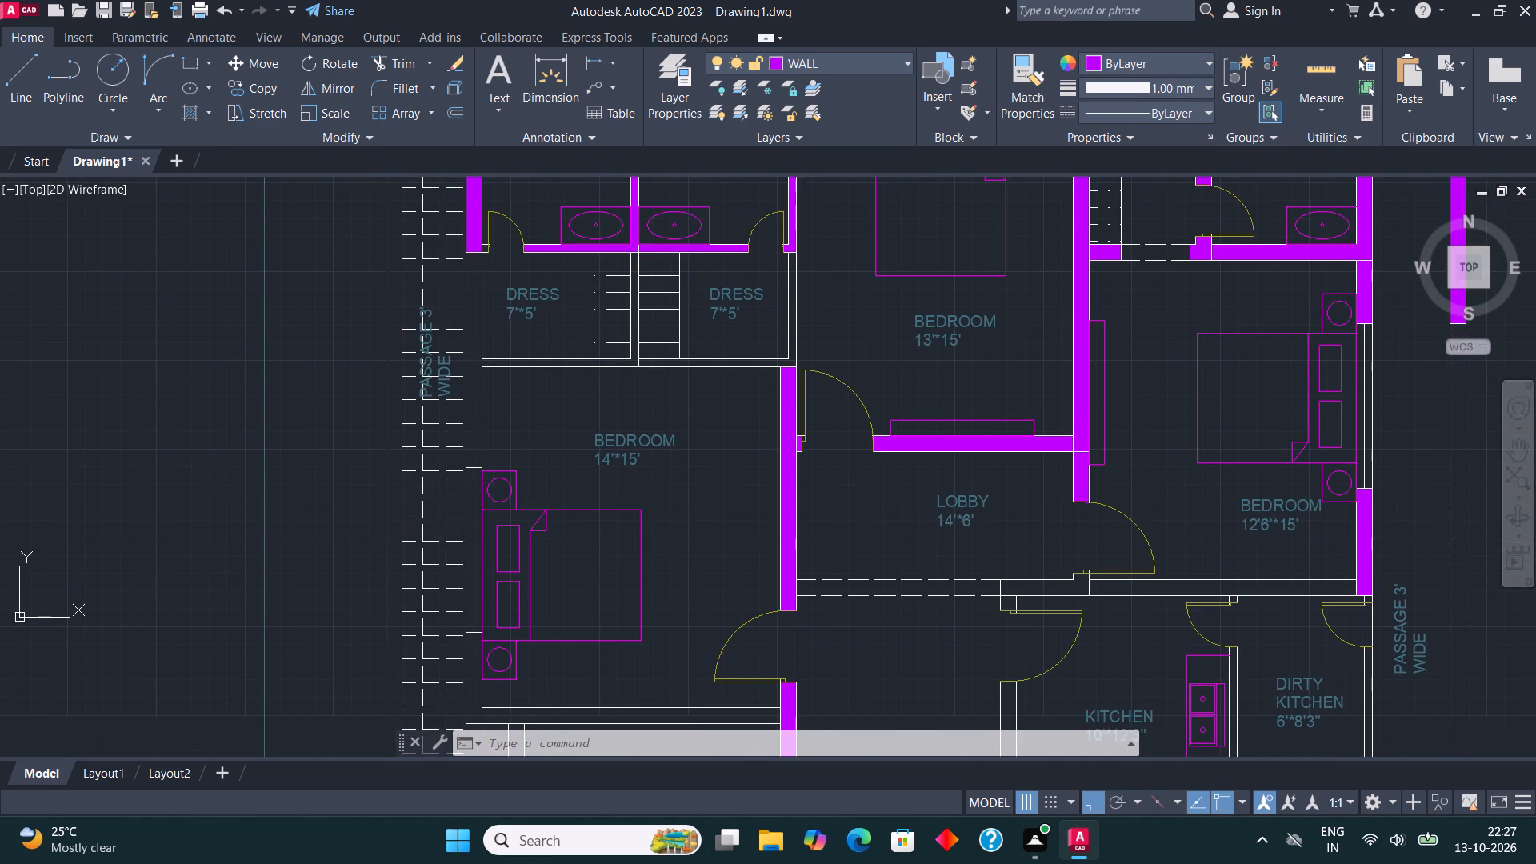
key(h)
key(Return)
click(477, 342)
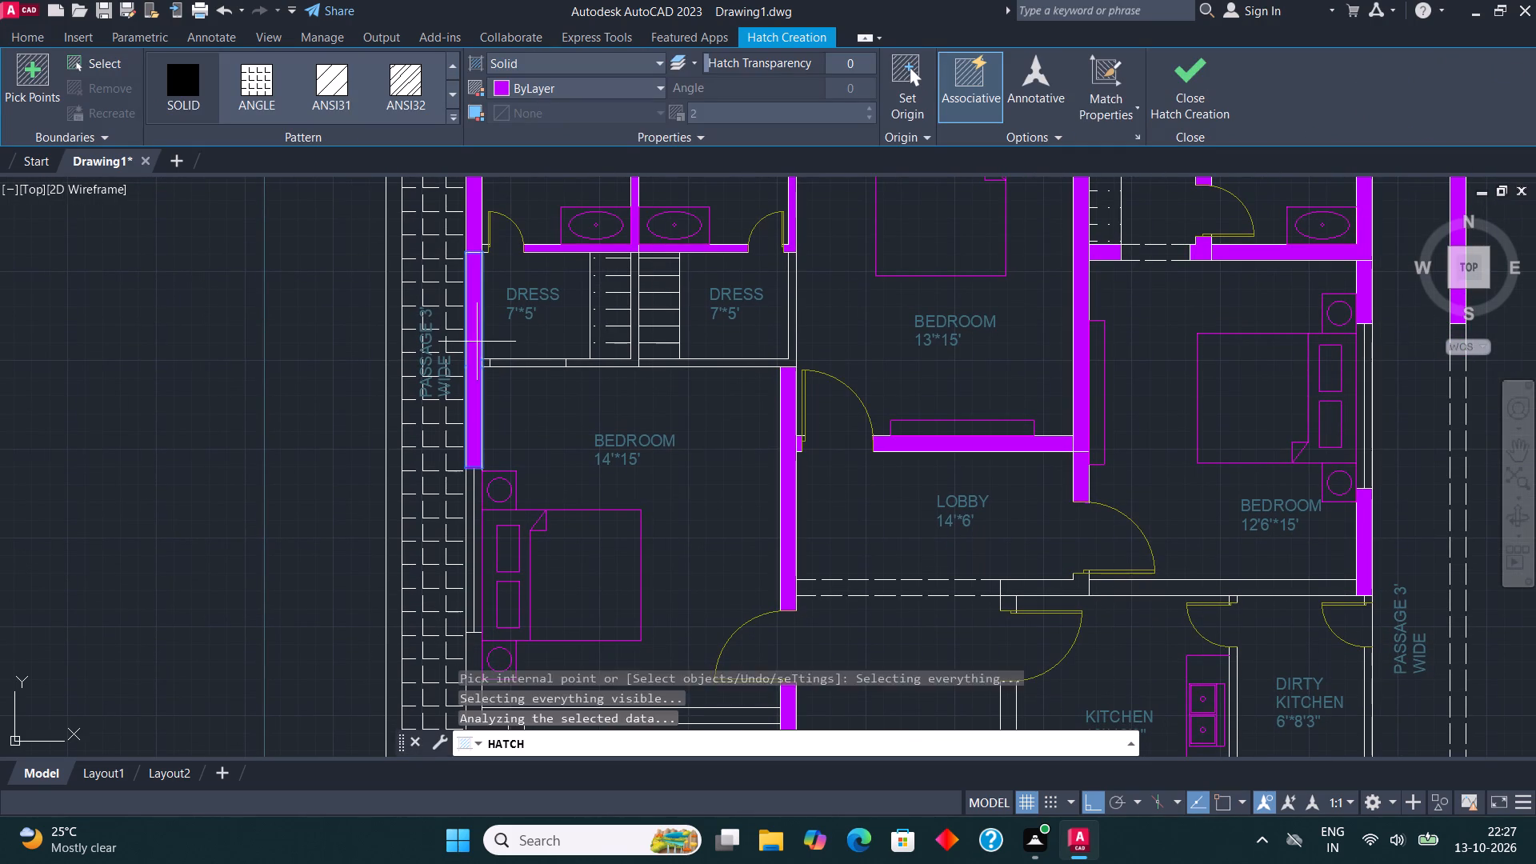
scroll(471, 372, up, 2)
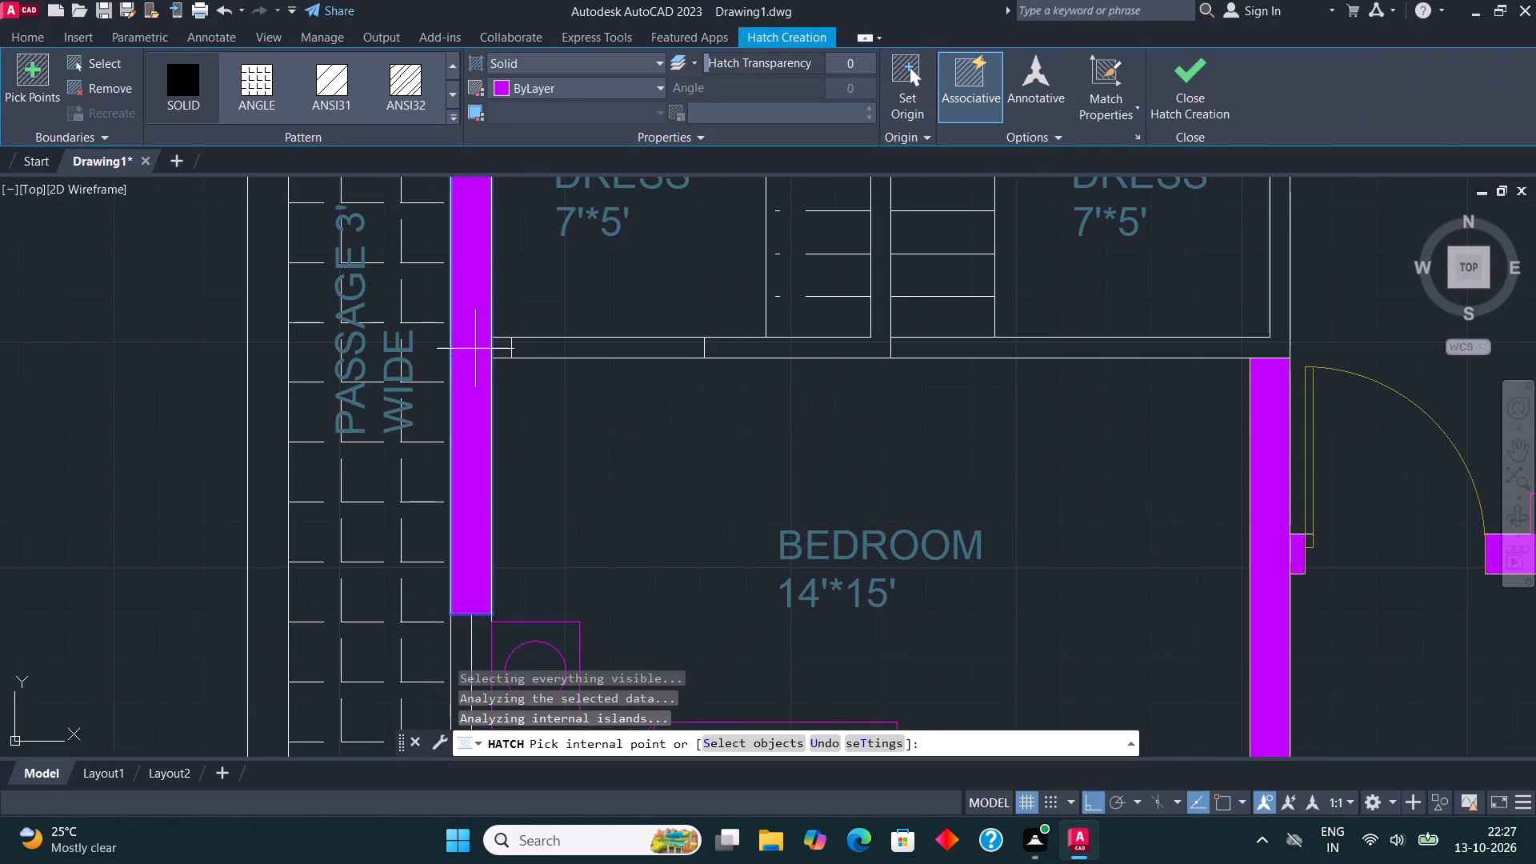
click(494, 350)
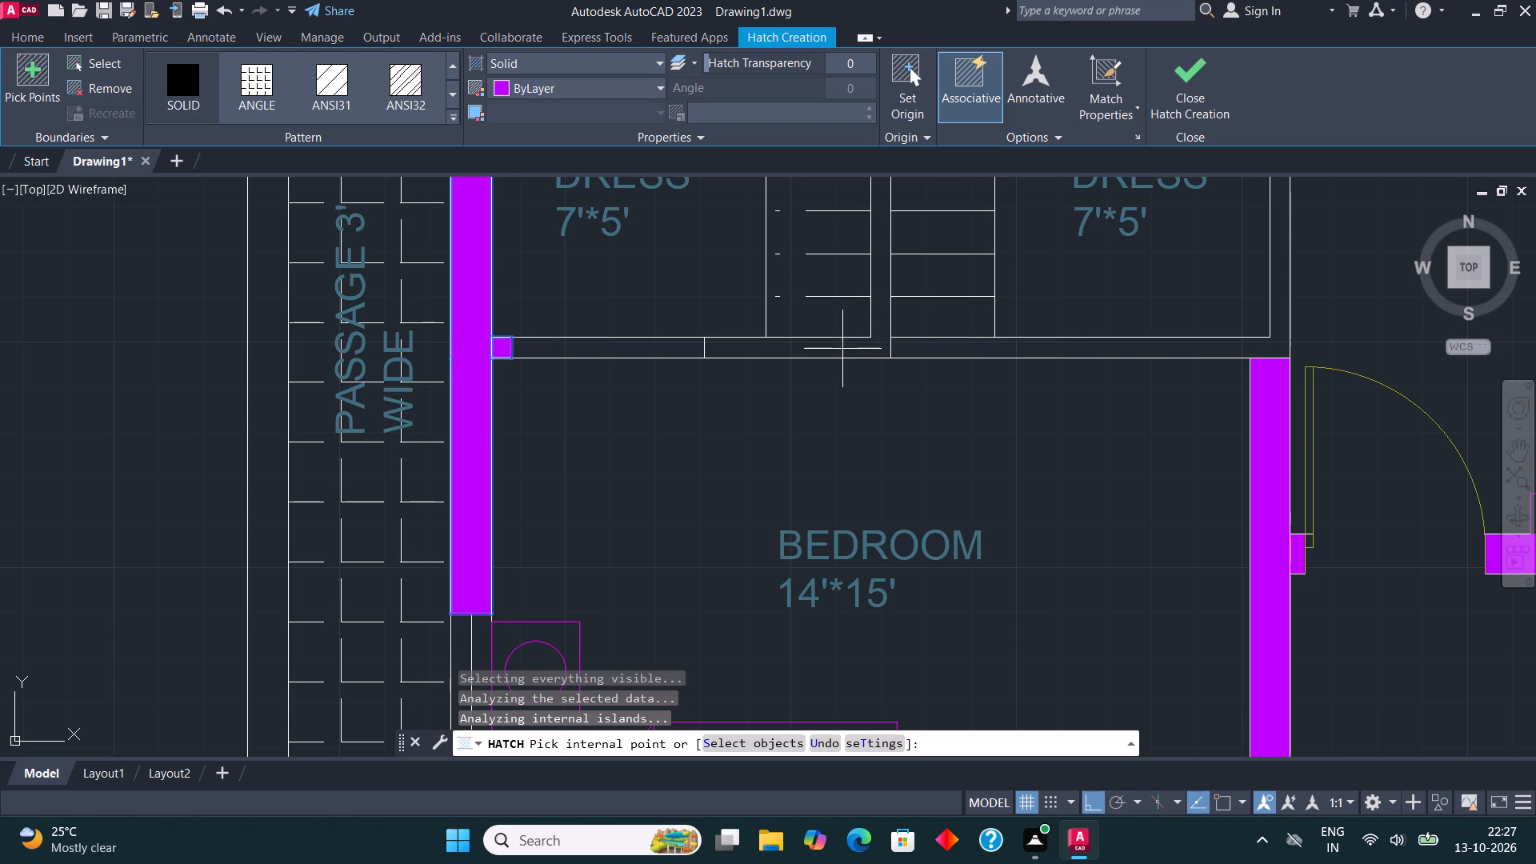
click(842, 349)
click(949, 348)
Solid-hatch the 14'*15' bedroom's outer wall below its window, its T.V. lounge partition, and the lounge's adjoining outer wall piece.
scroll(946, 353, down, 3)
middle_drag(936, 358, 901, 316)
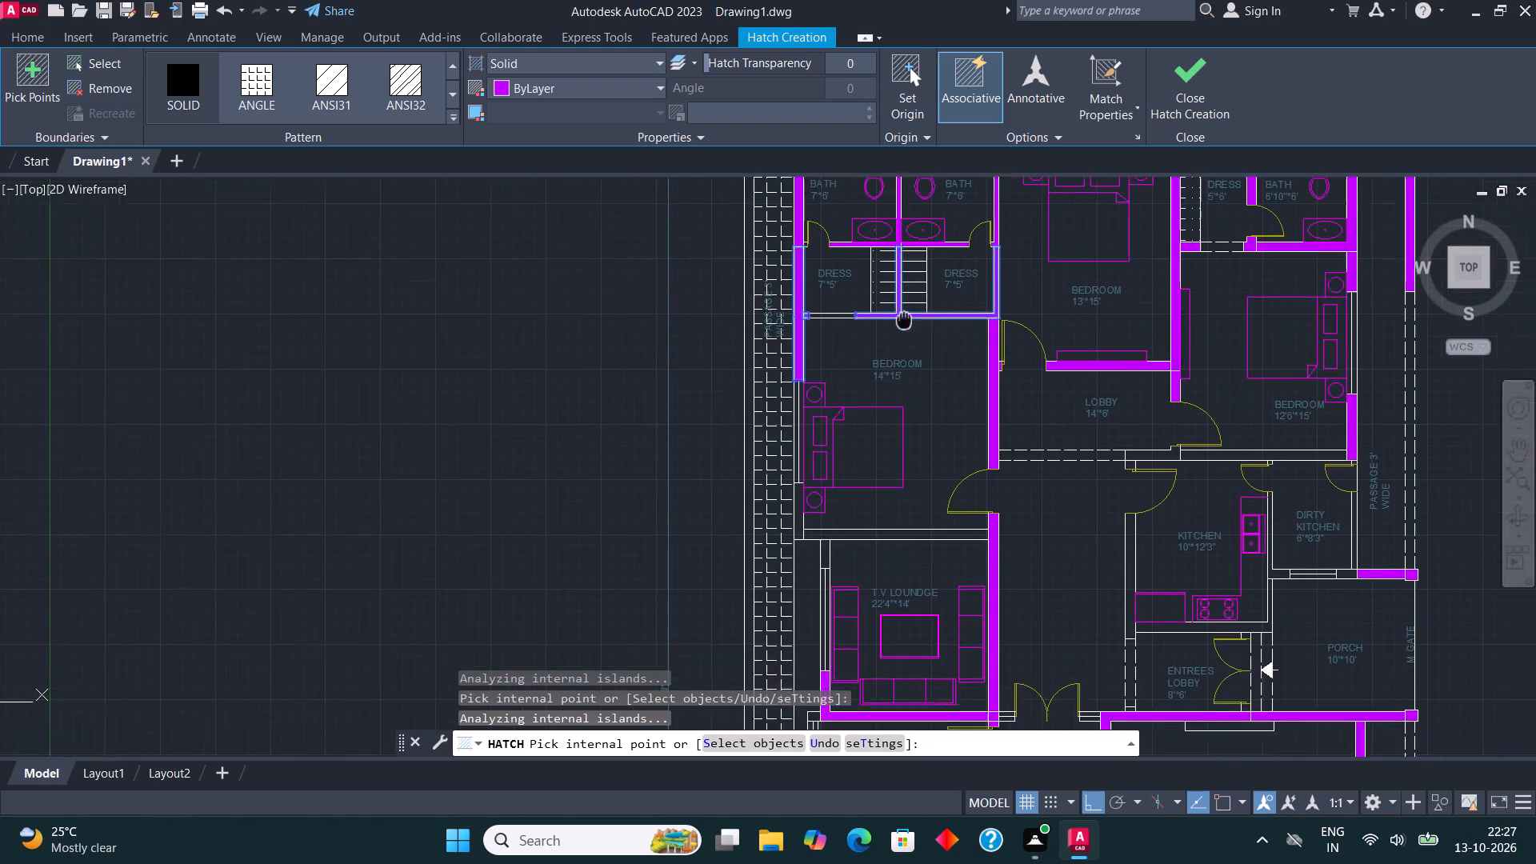
middle_drag(901, 316, 832, 276)
scroll(722, 458, up, 2)
click(727, 462)
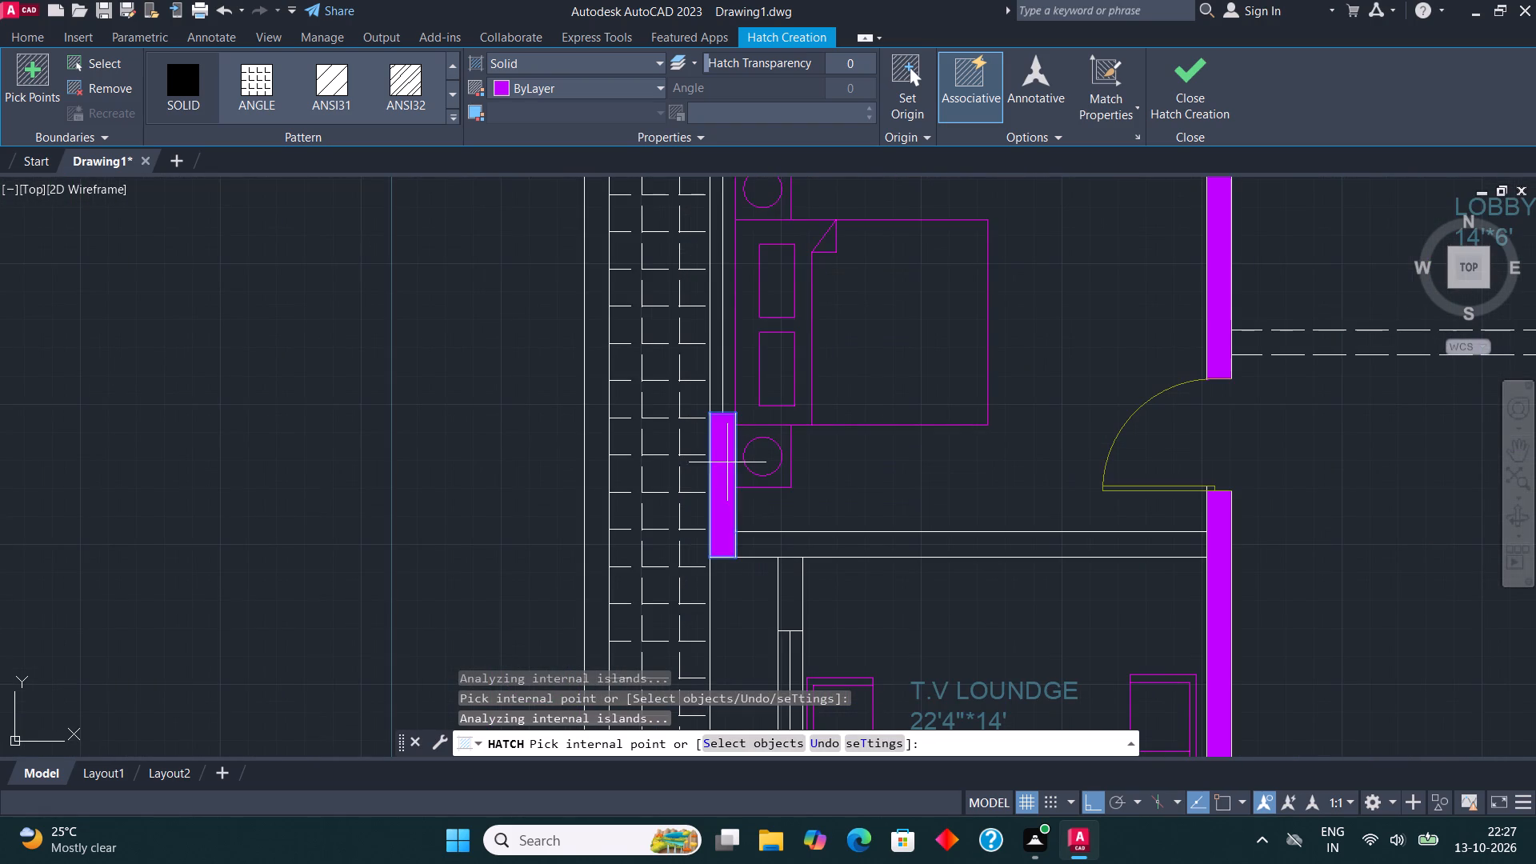
click(820, 548)
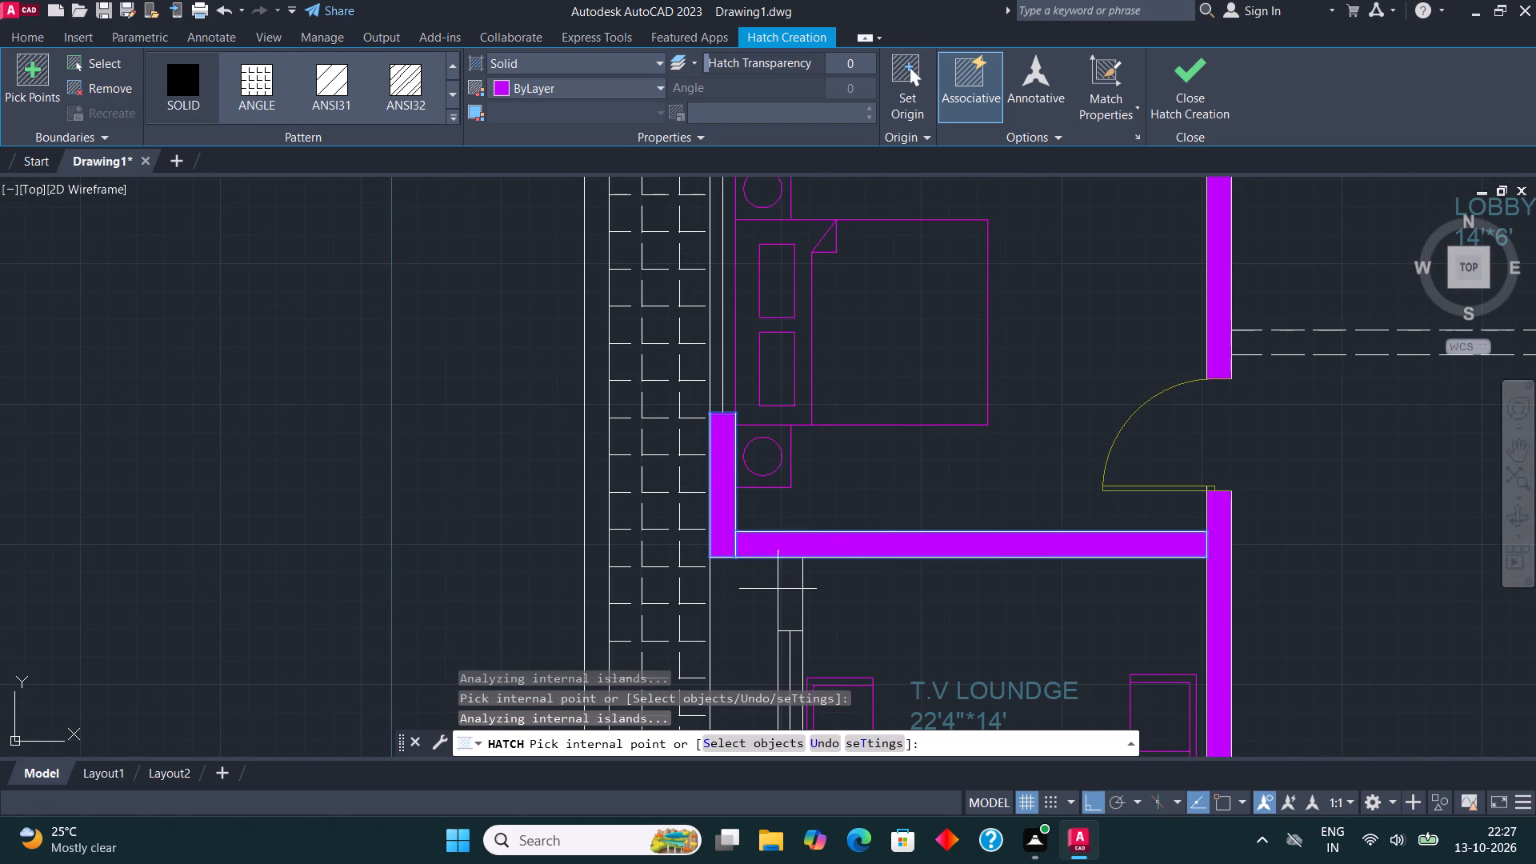
click(788, 595)
Solid-hatch the wall corner above the 13'*13'6" bedroom's window and both wall pieces flanking the 4'*8' bath's window.
scroll(958, 398, down, 3)
middle_drag(929, 625, 922, 181)
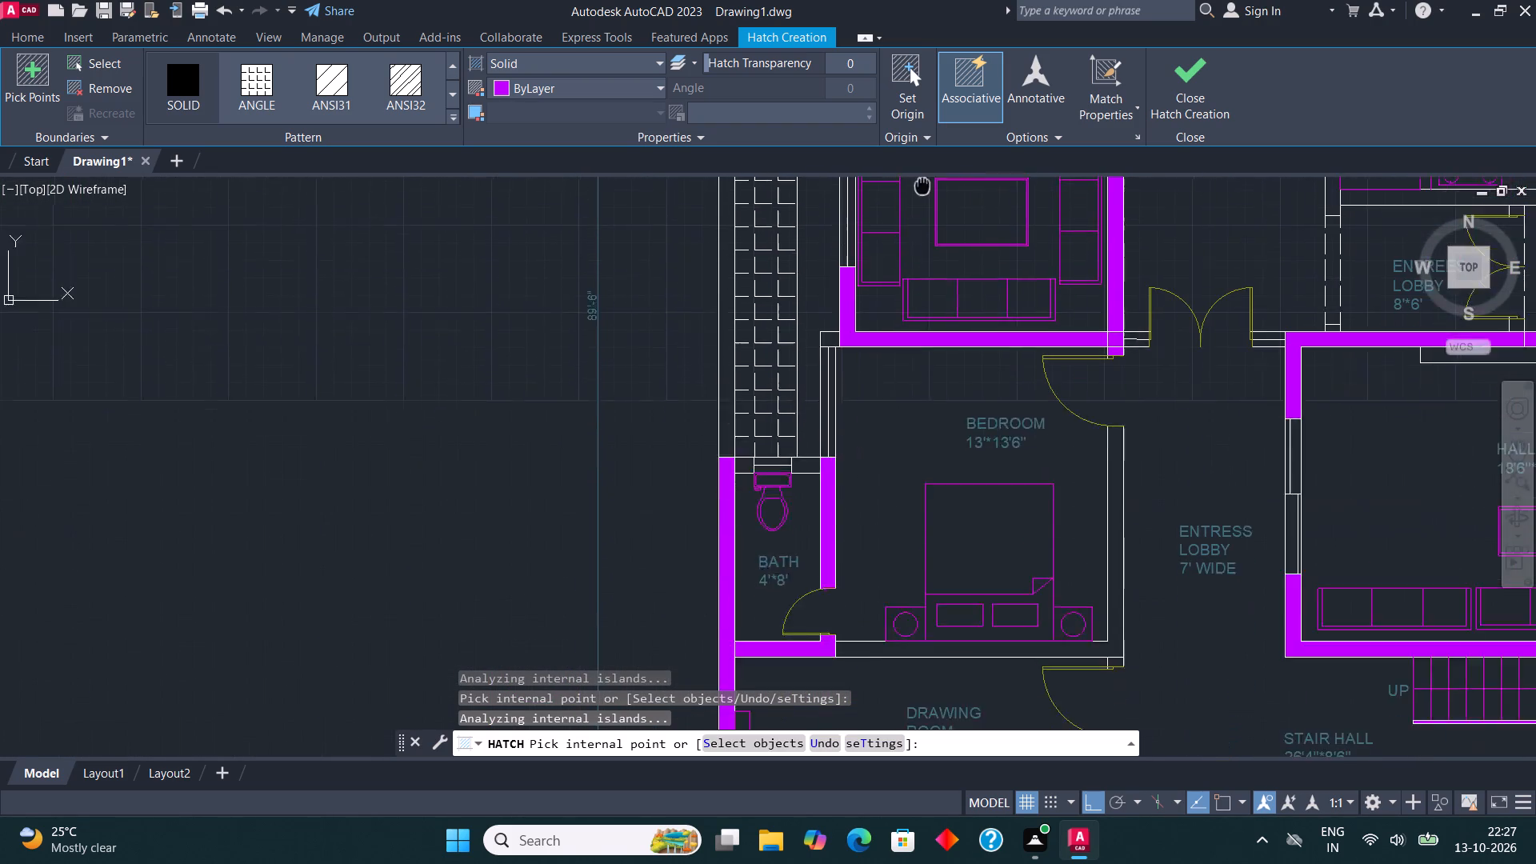
middle_drag(922, 181, 922, 179)
click(834, 335)
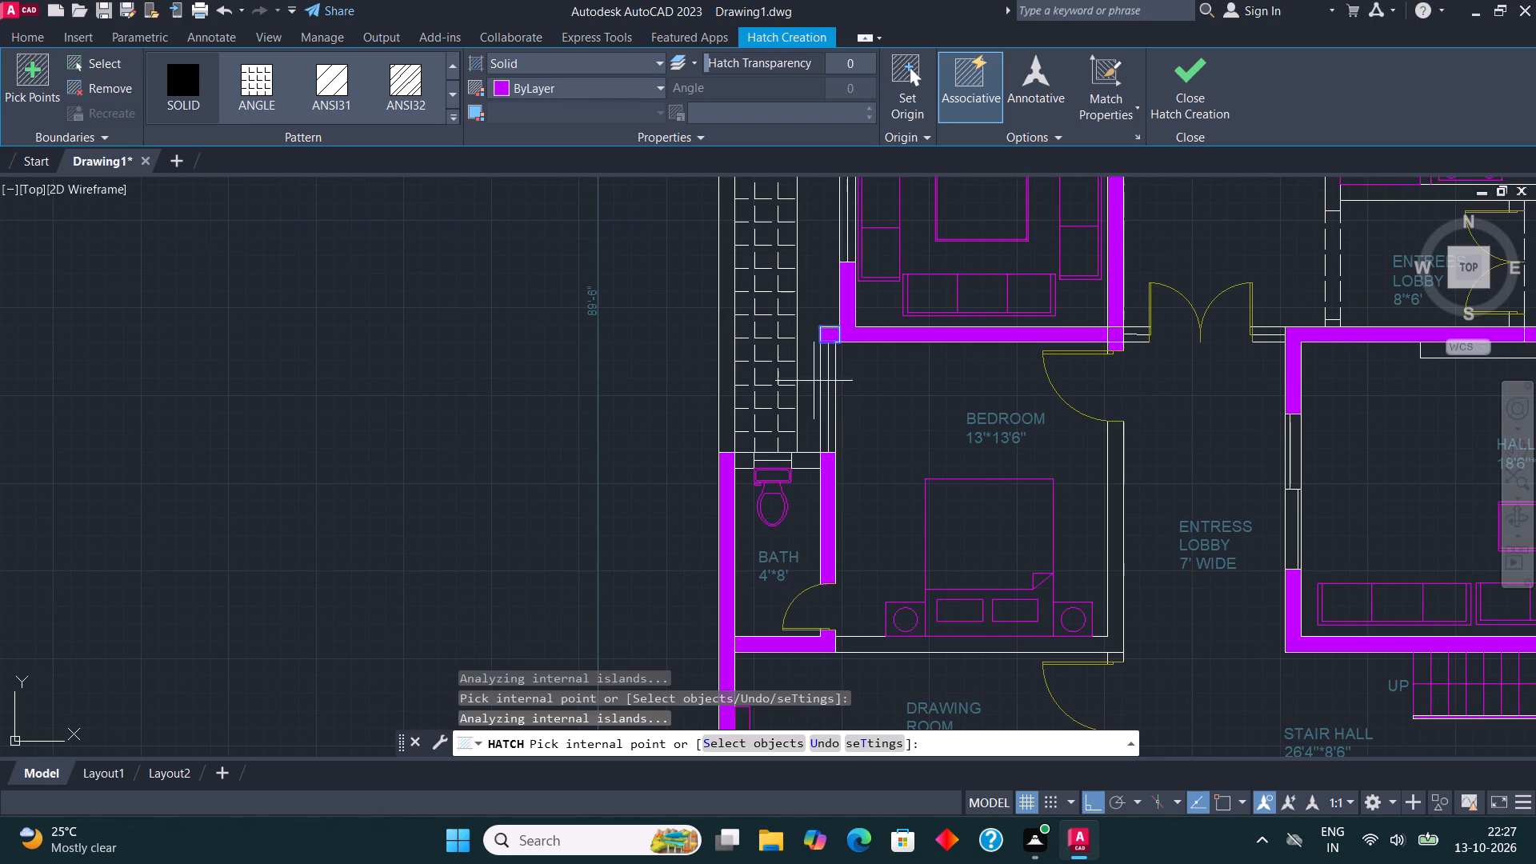
click(804, 457)
click(741, 459)
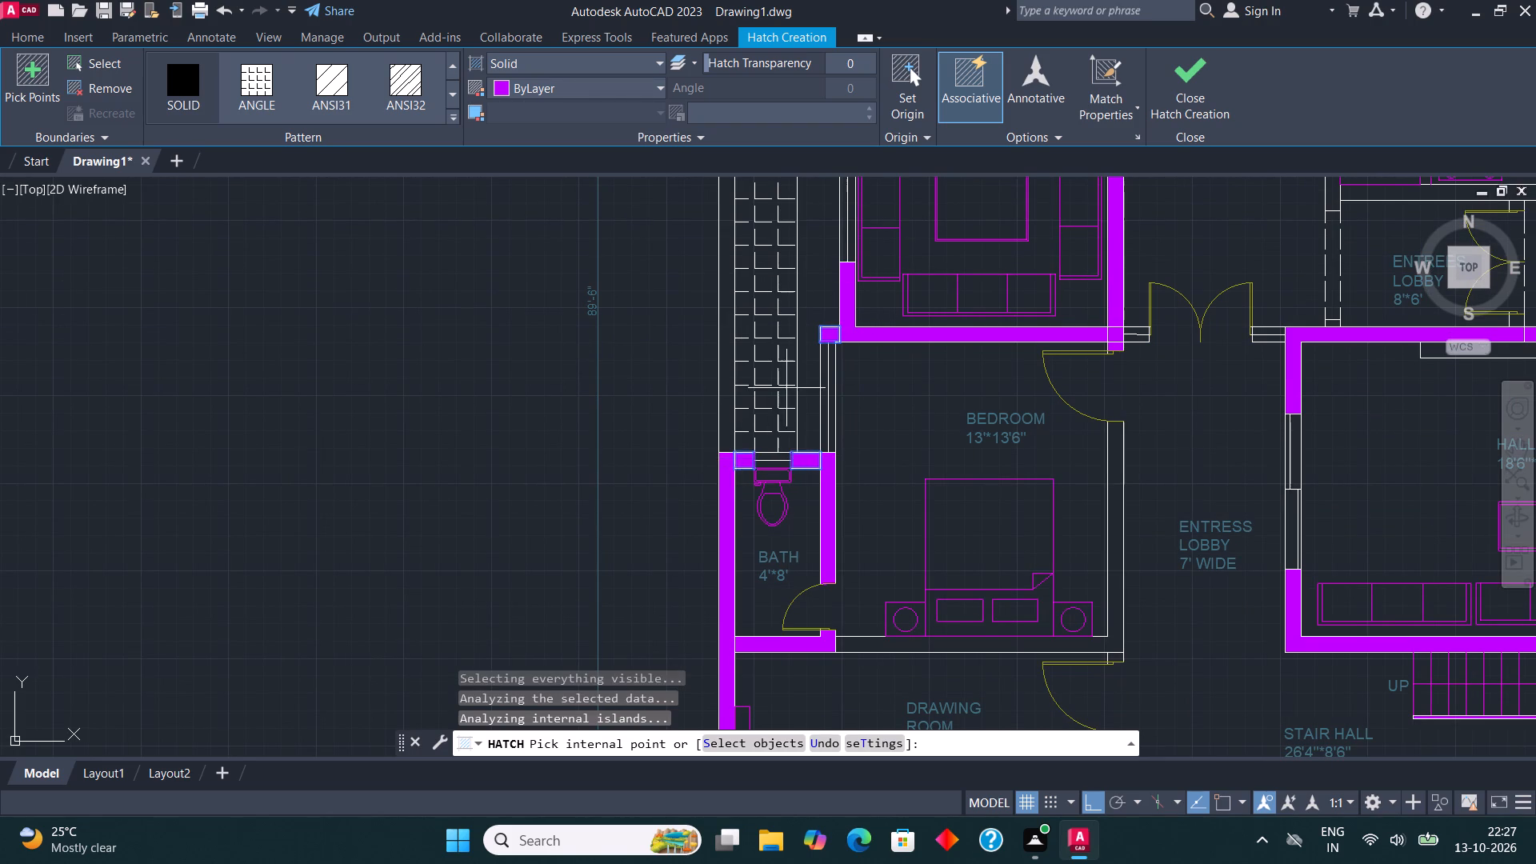
Solid-hatch the 13'*13'6" bedroom's lobby and drawing room walls, plus the drawing room's front wall piece at the outer corner.
scroll(824, 296, down, 2)
scroll(828, 450, up, 2)
click(871, 411)
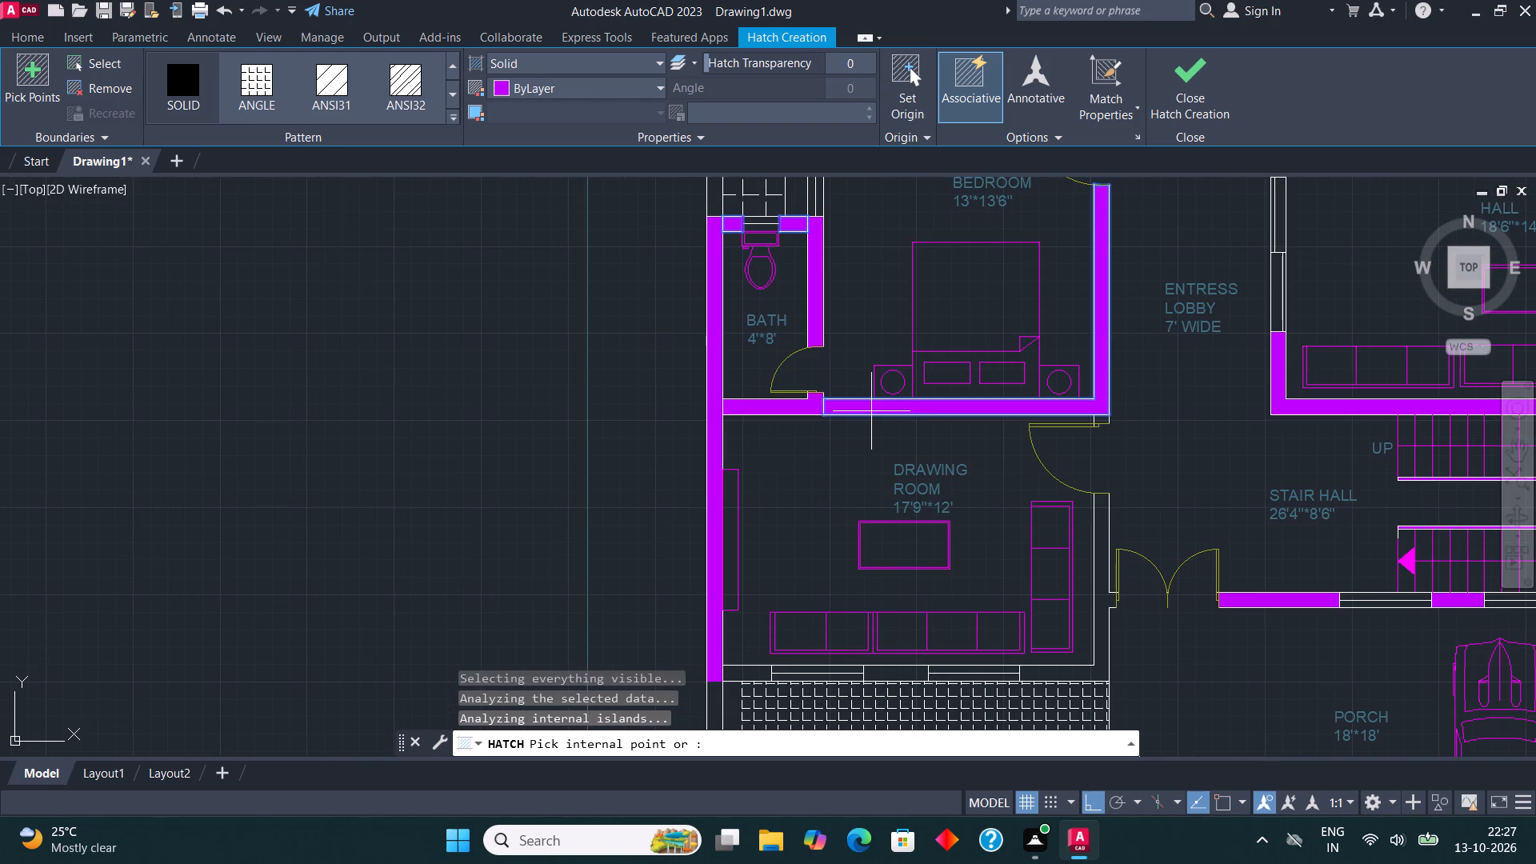
click(744, 677)
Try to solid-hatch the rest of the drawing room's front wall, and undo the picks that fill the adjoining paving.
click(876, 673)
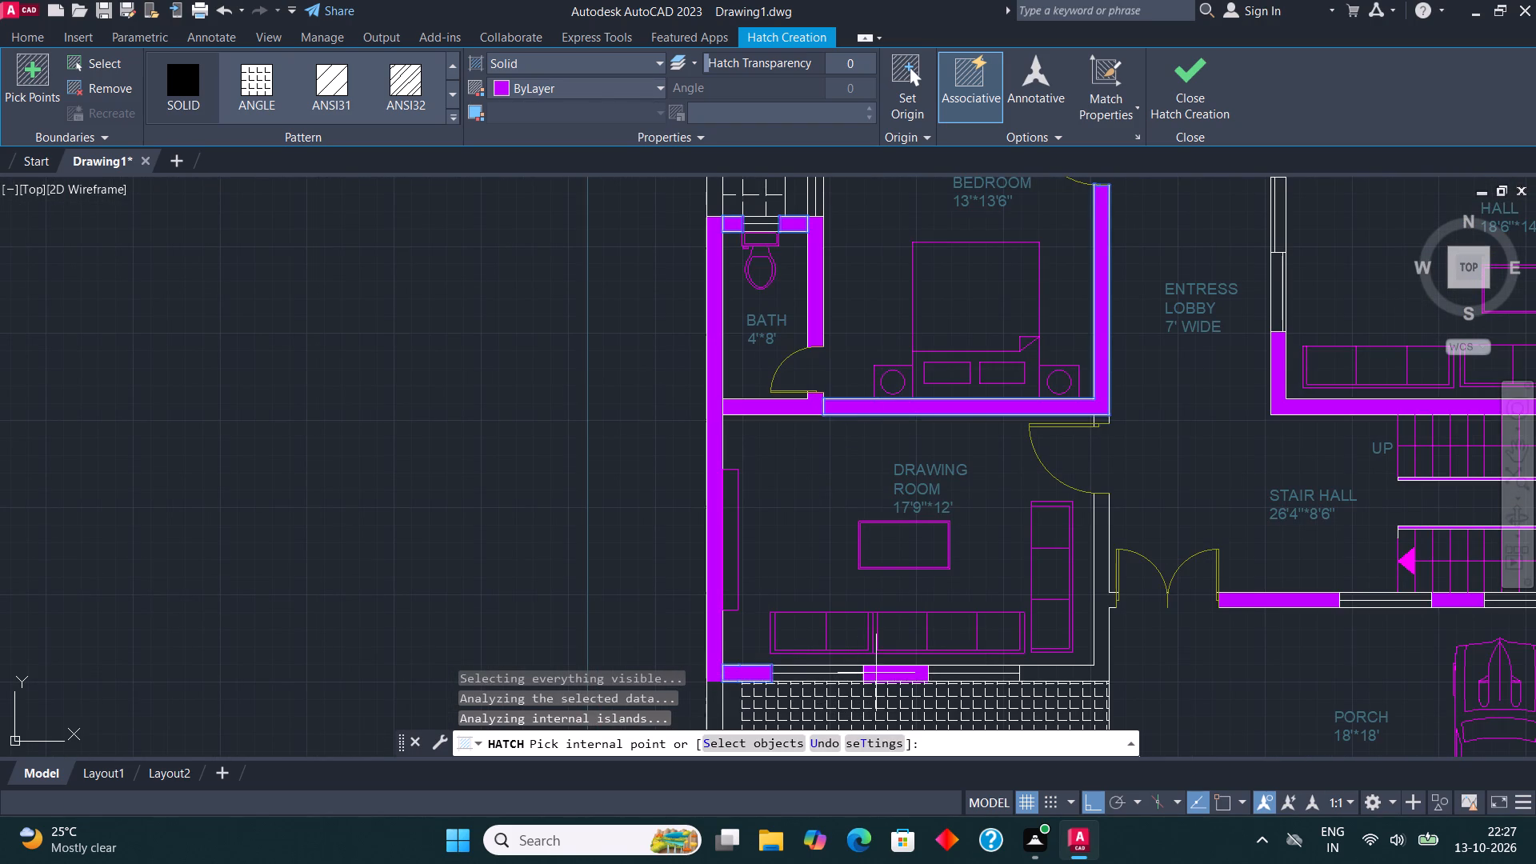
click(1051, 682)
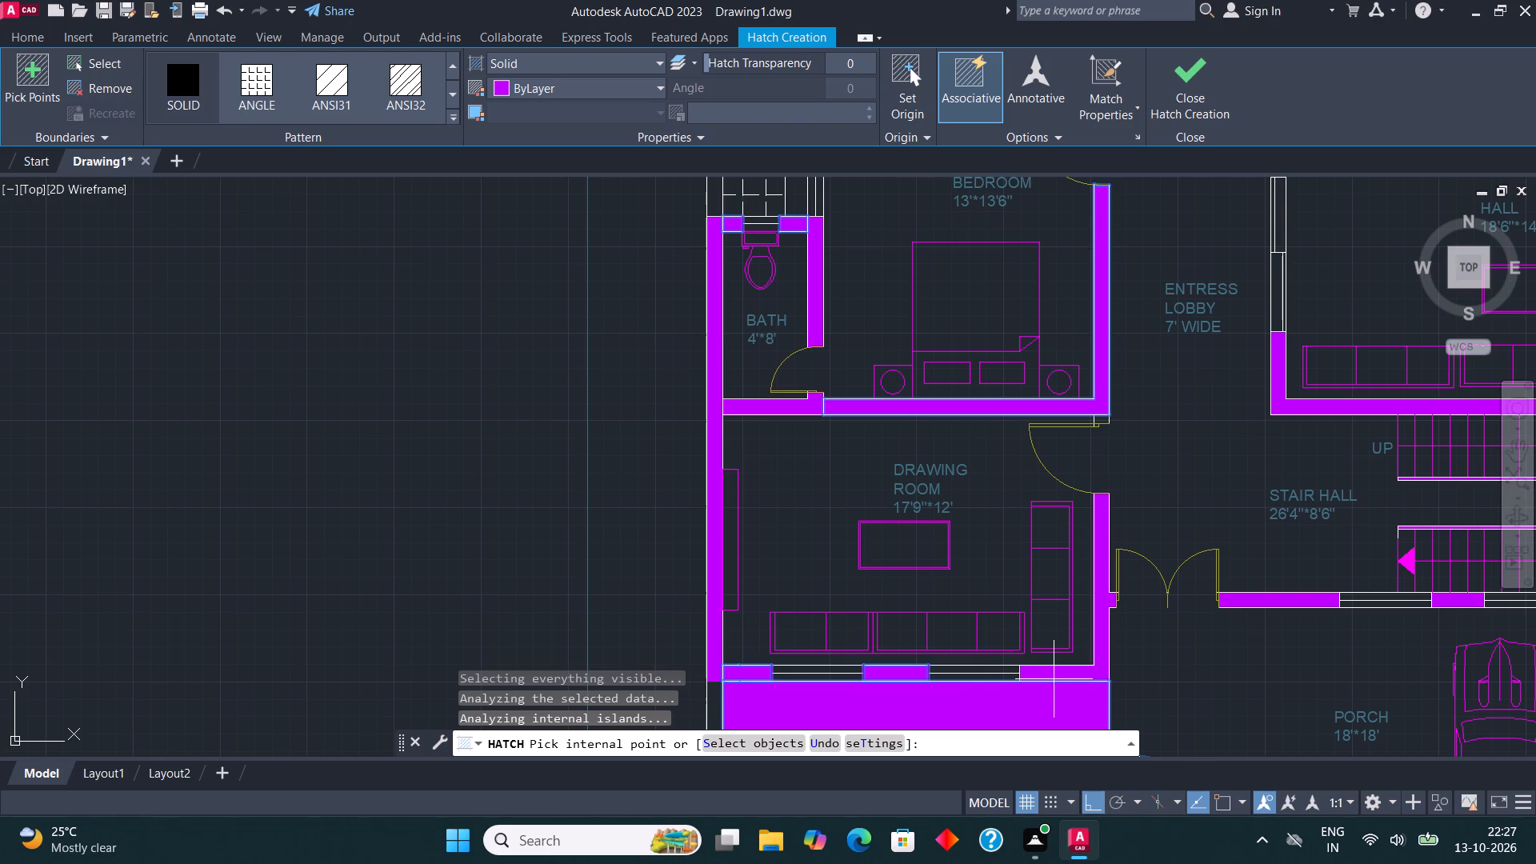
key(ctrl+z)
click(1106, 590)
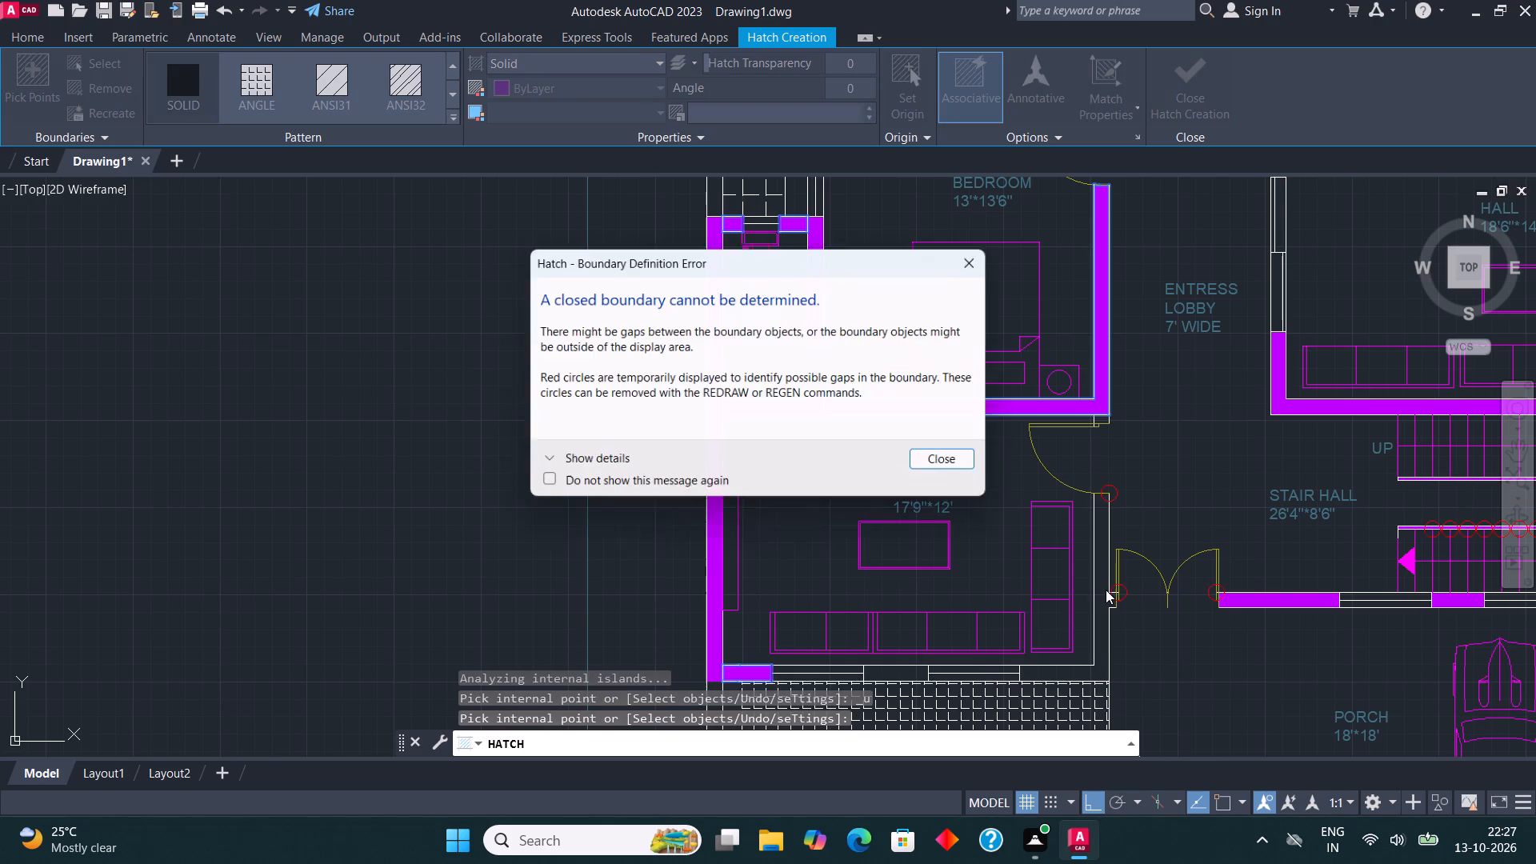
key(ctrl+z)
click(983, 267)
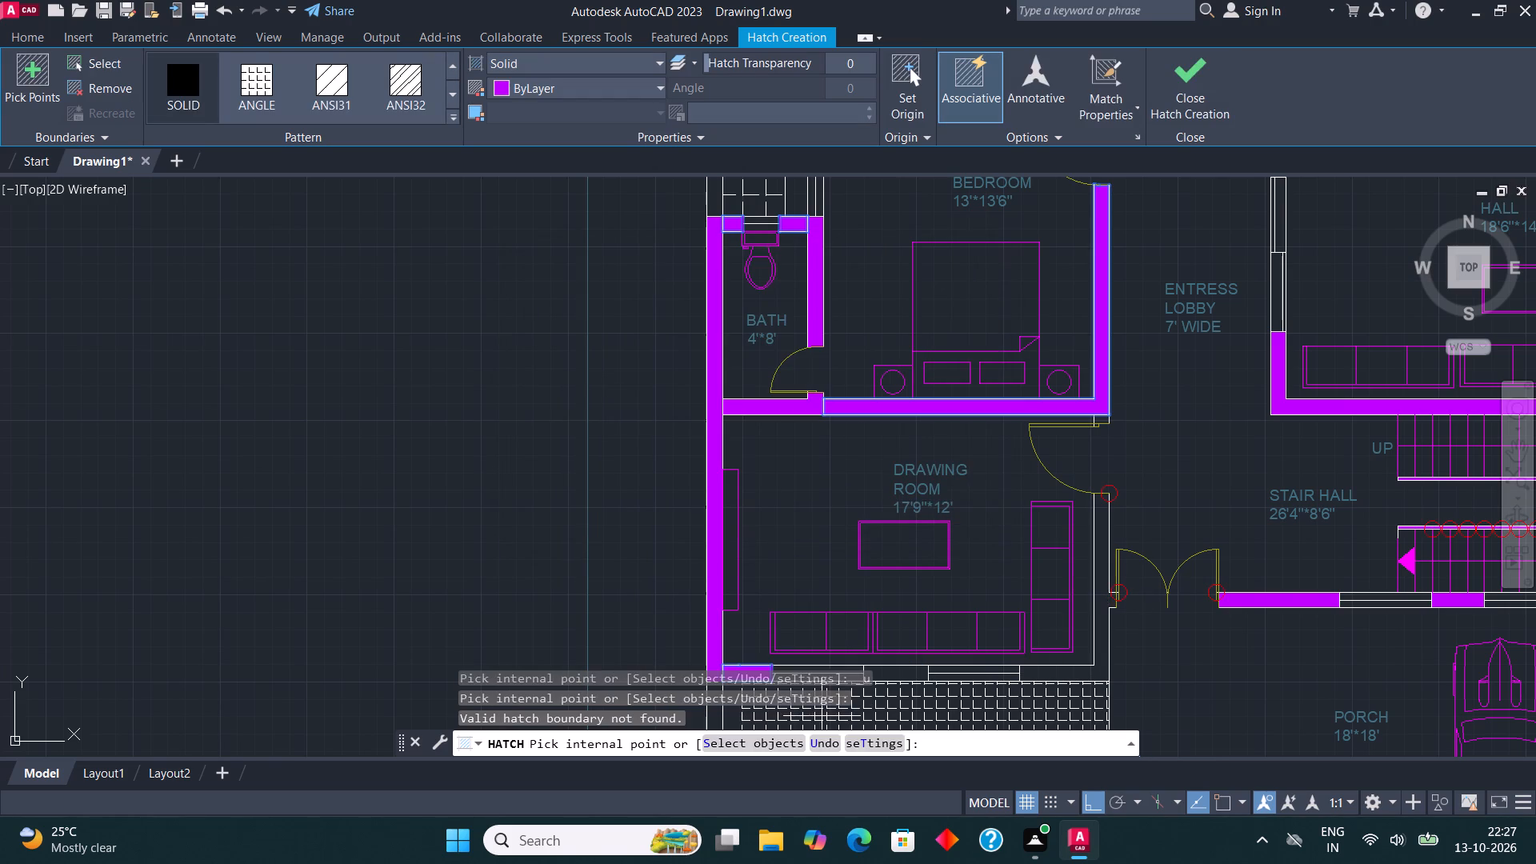
Solid-hatch the drawing room's front wall between the windows, its corner running to the entrance, and the stub at its inner door.
click(898, 678)
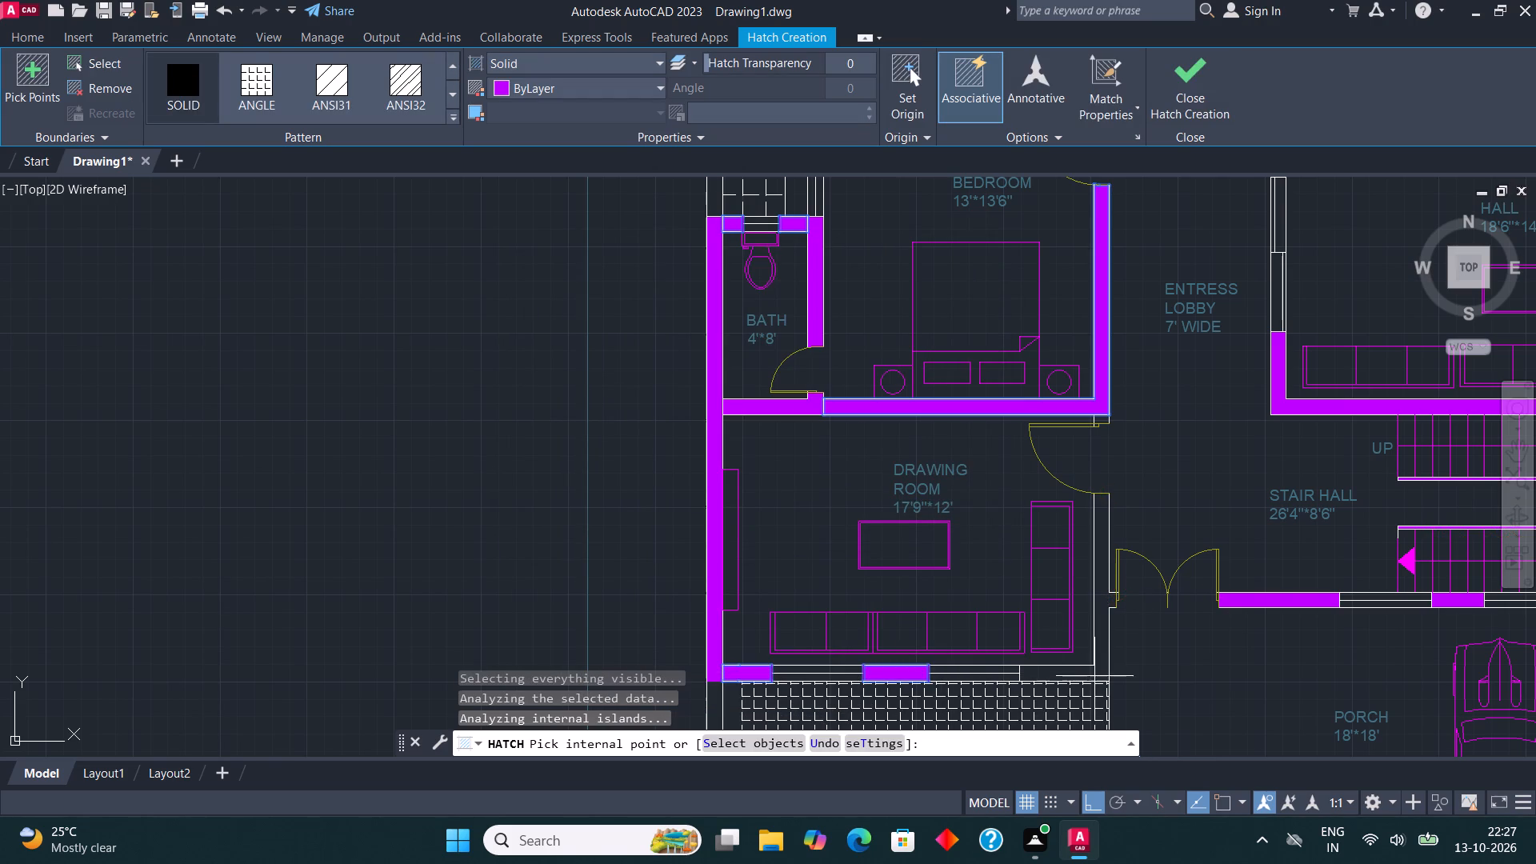
click(1078, 676)
scroll(954, 403, down, 2)
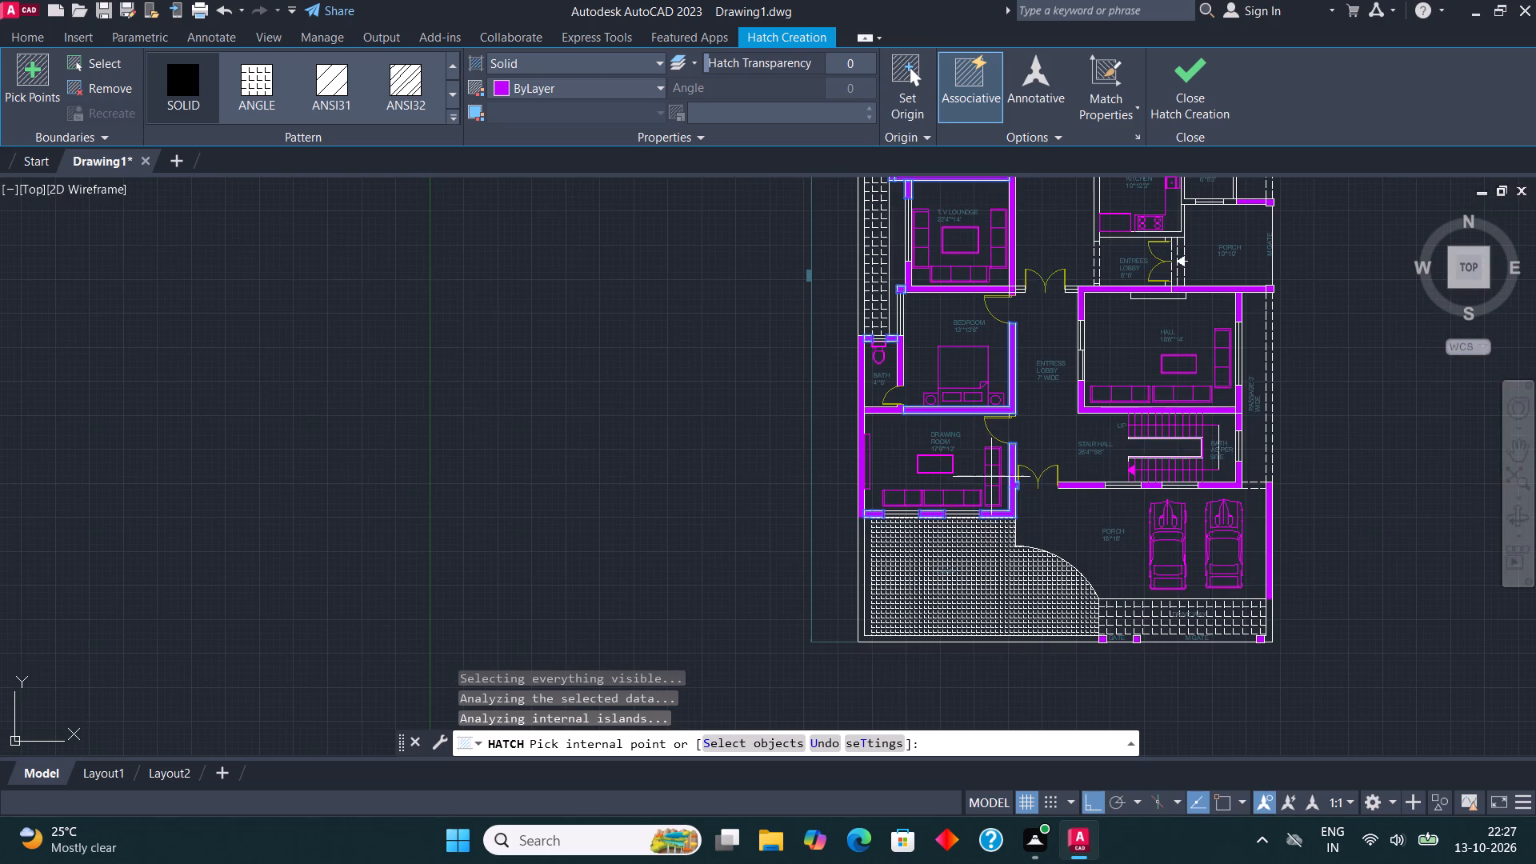
scroll(1104, 486, up, 2)
middle_drag(1245, 474, 874, 613)
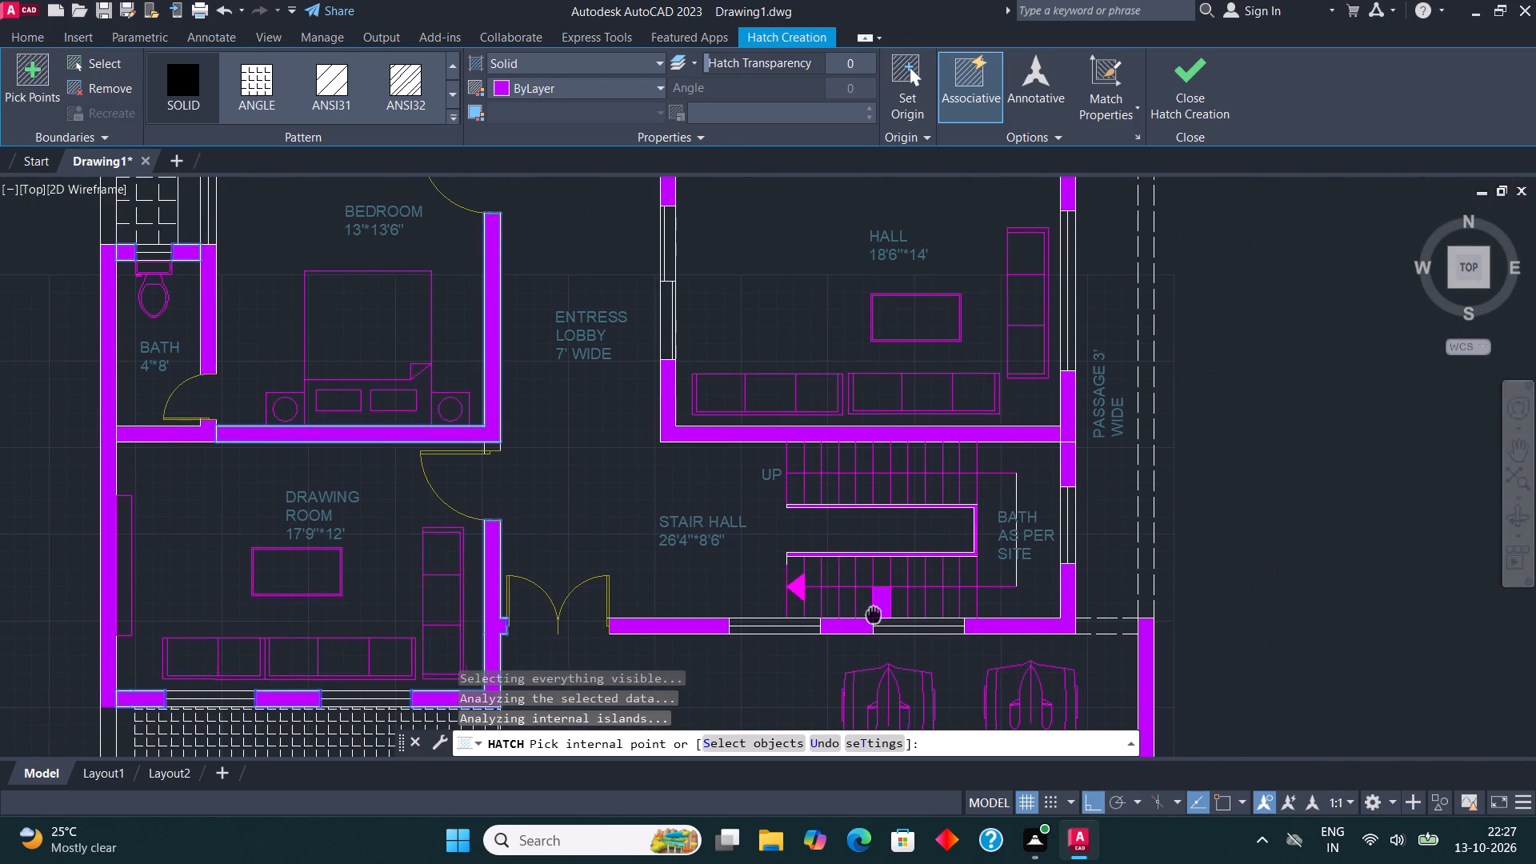
middle_drag(874, 613, 876, 614)
scroll(886, 618, down, 1)
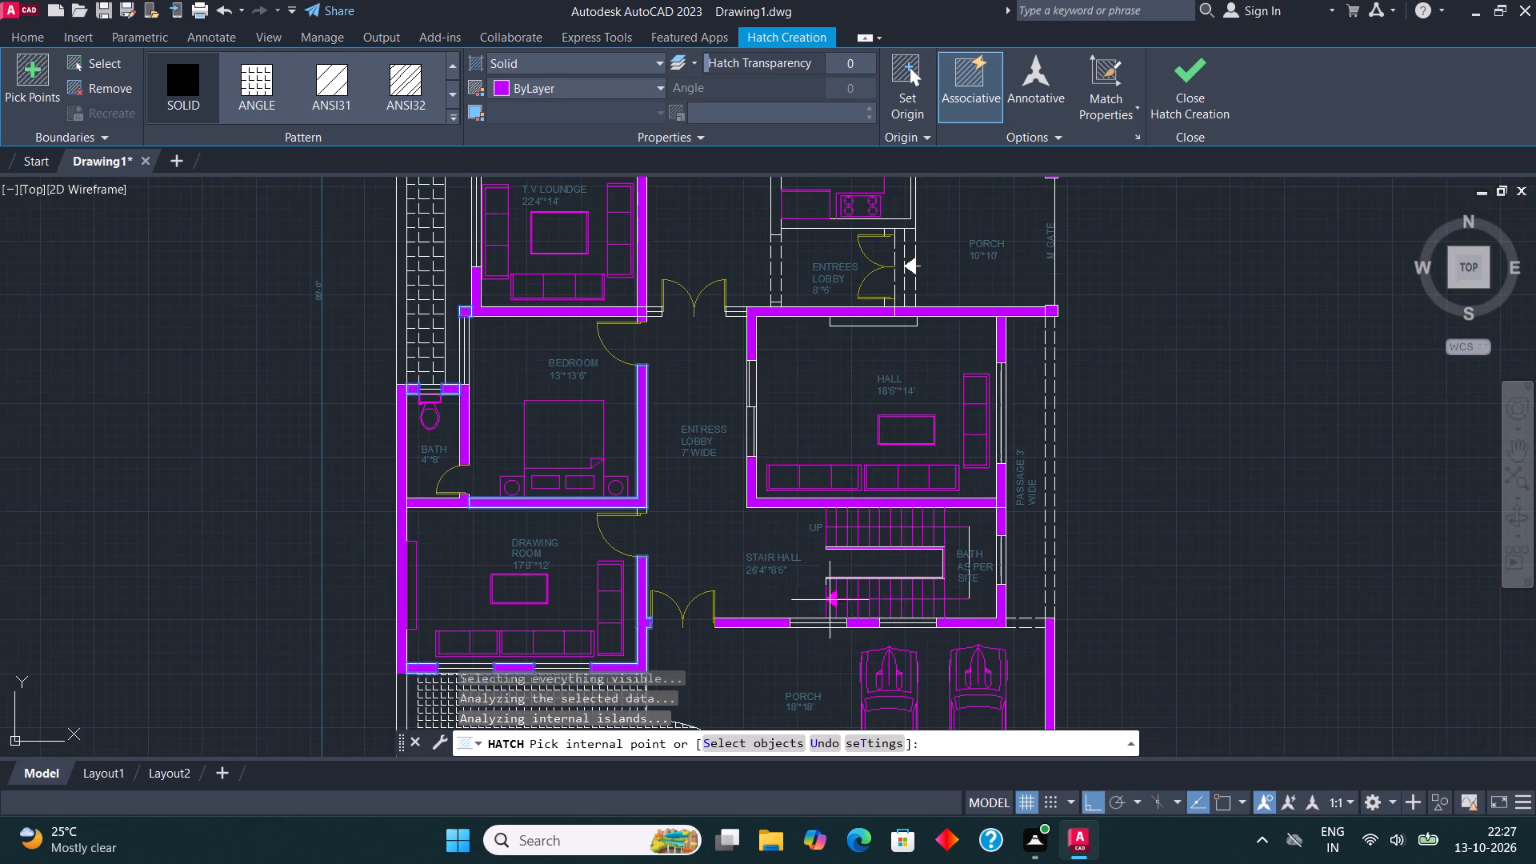
scroll(653, 527, up, 3)
click(603, 481)
Solid-hatch the kitchen's walls along the lobbies and dirty kitchen, and the dirty kitchen's porch-side and passage-side walls.
scroll(781, 625, down, 2)
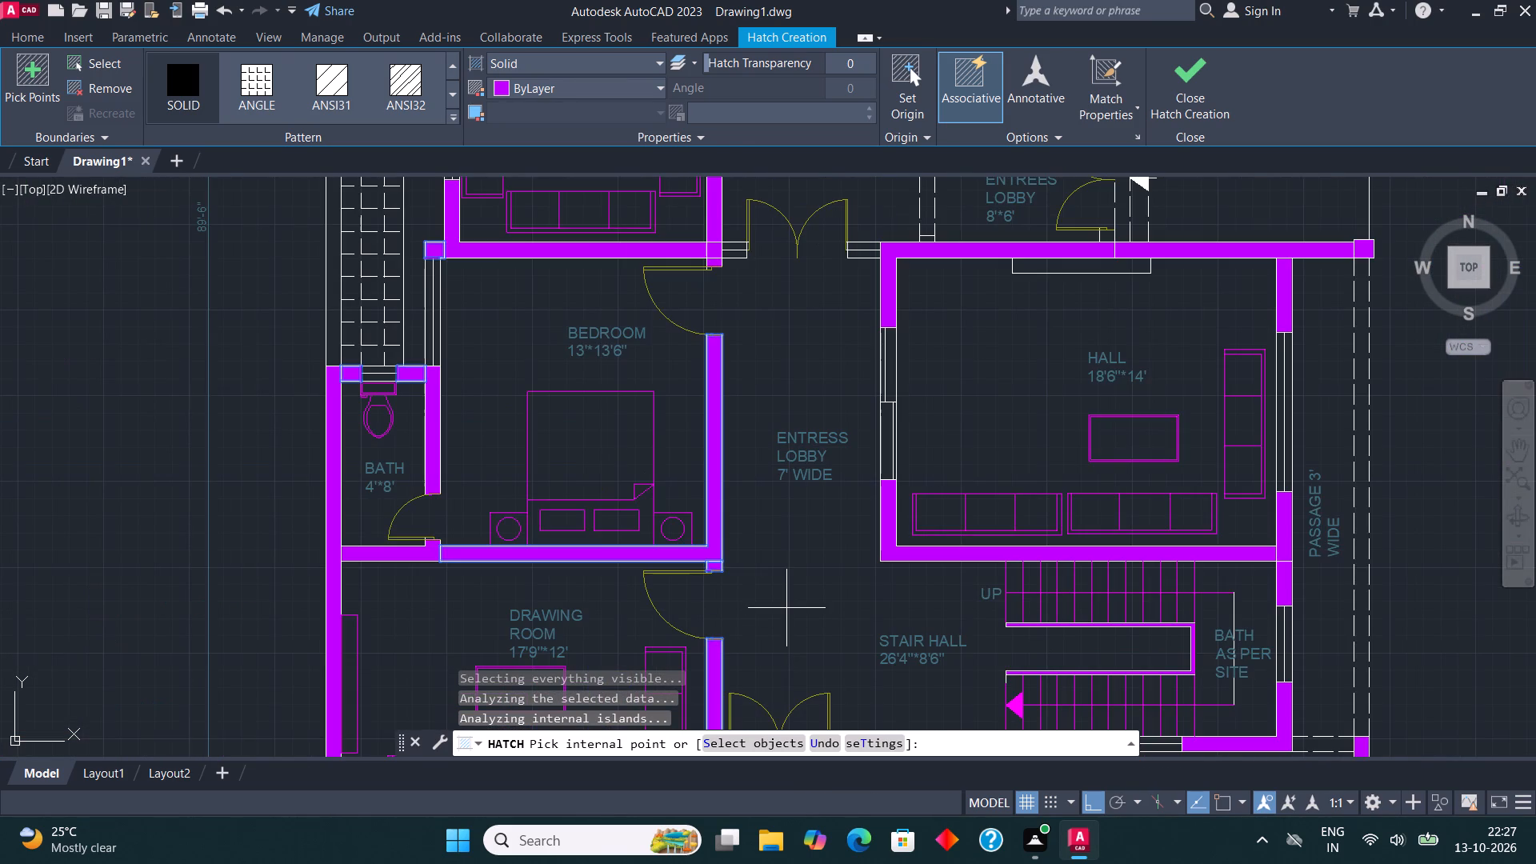
middle_drag(1013, 406, 1013, 411)
middle_drag(1013, 411, 998, 602)
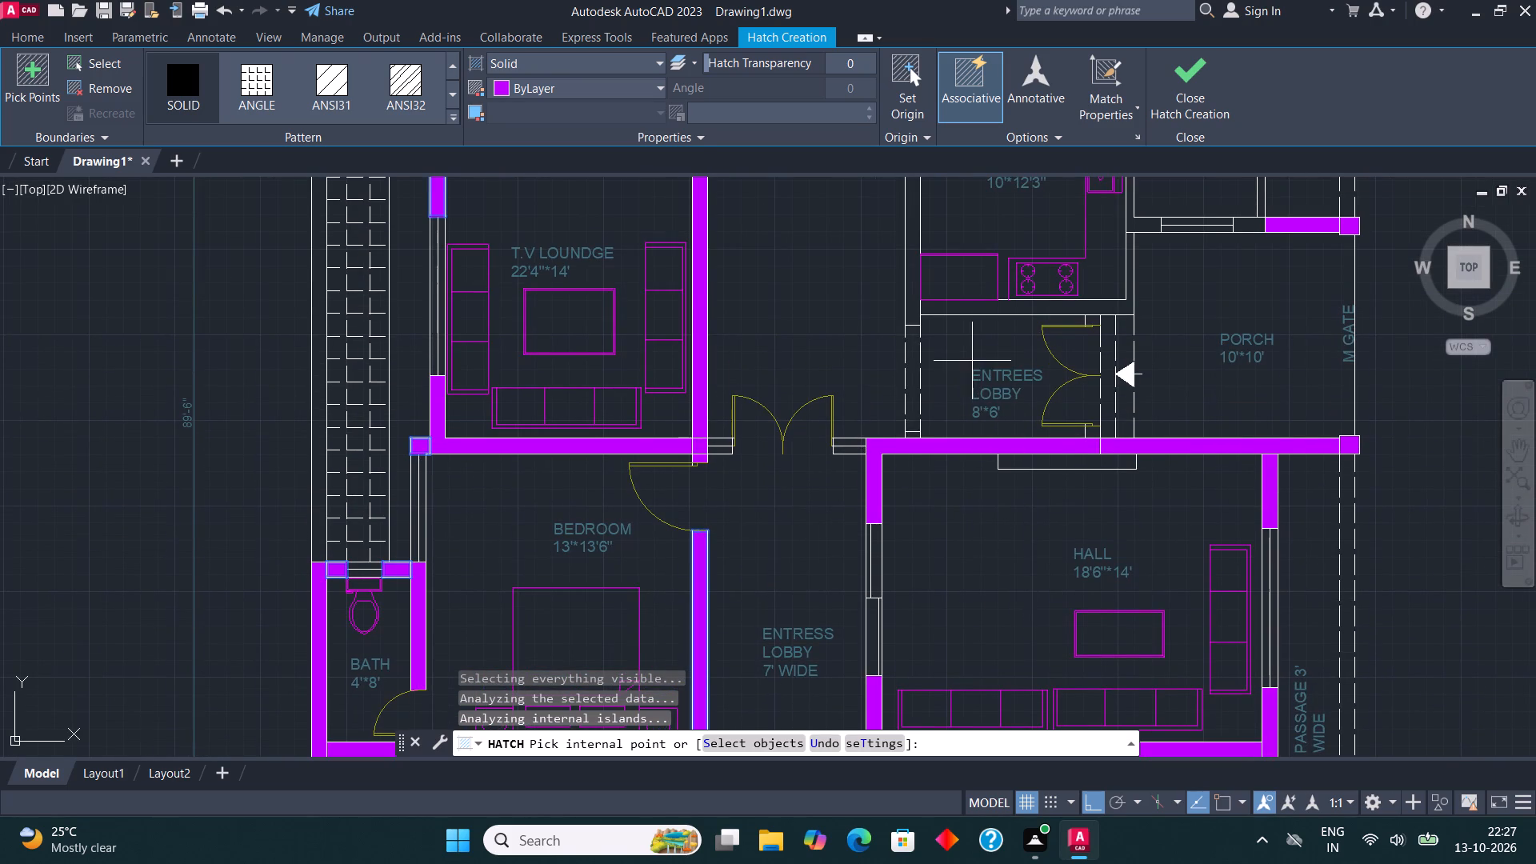
middle_drag(978, 406, 968, 606)
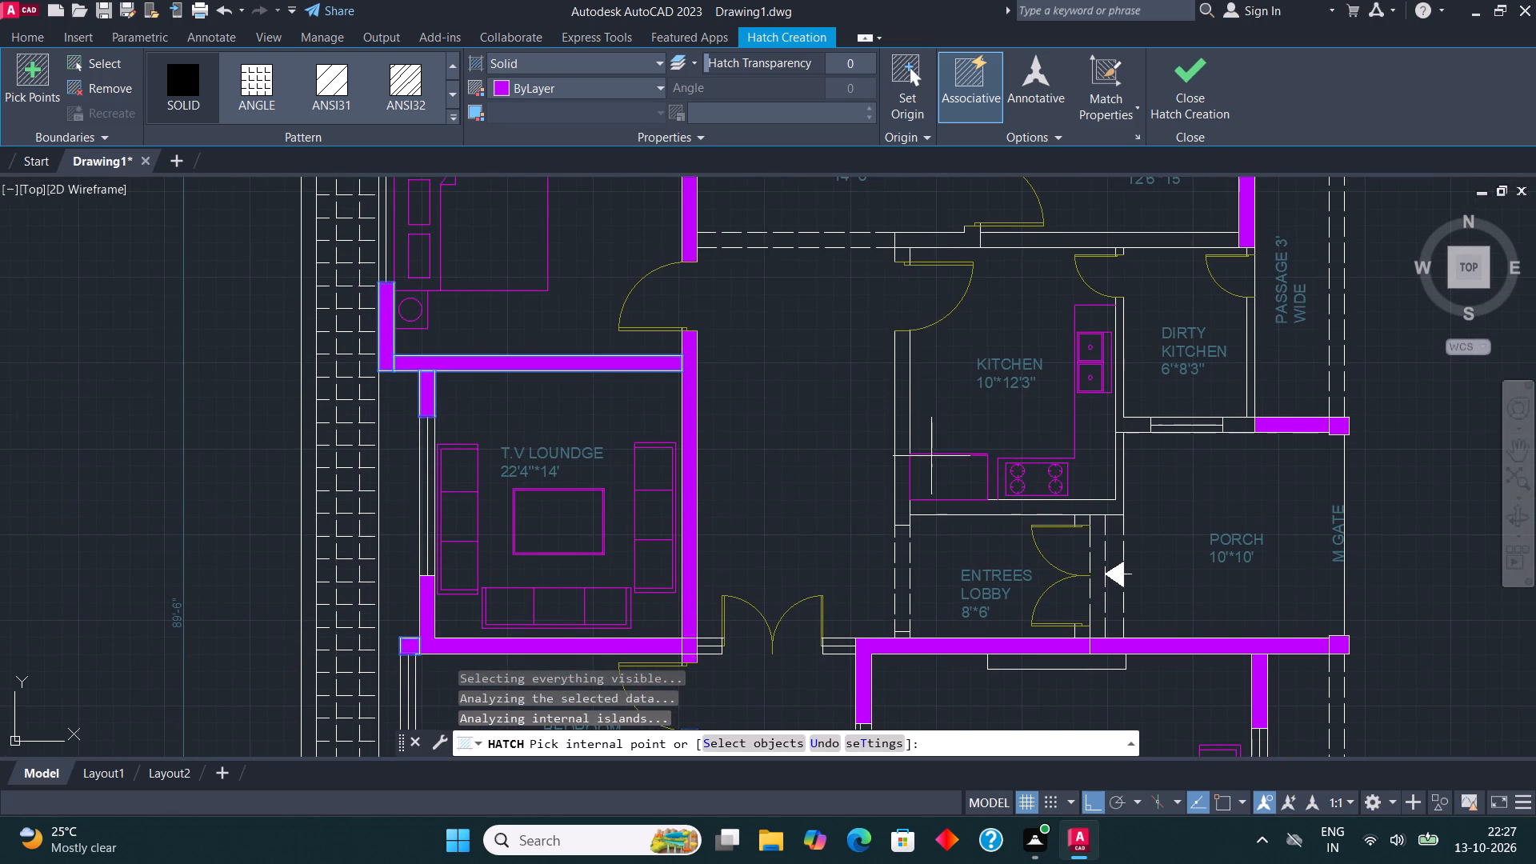
click(897, 457)
click(989, 508)
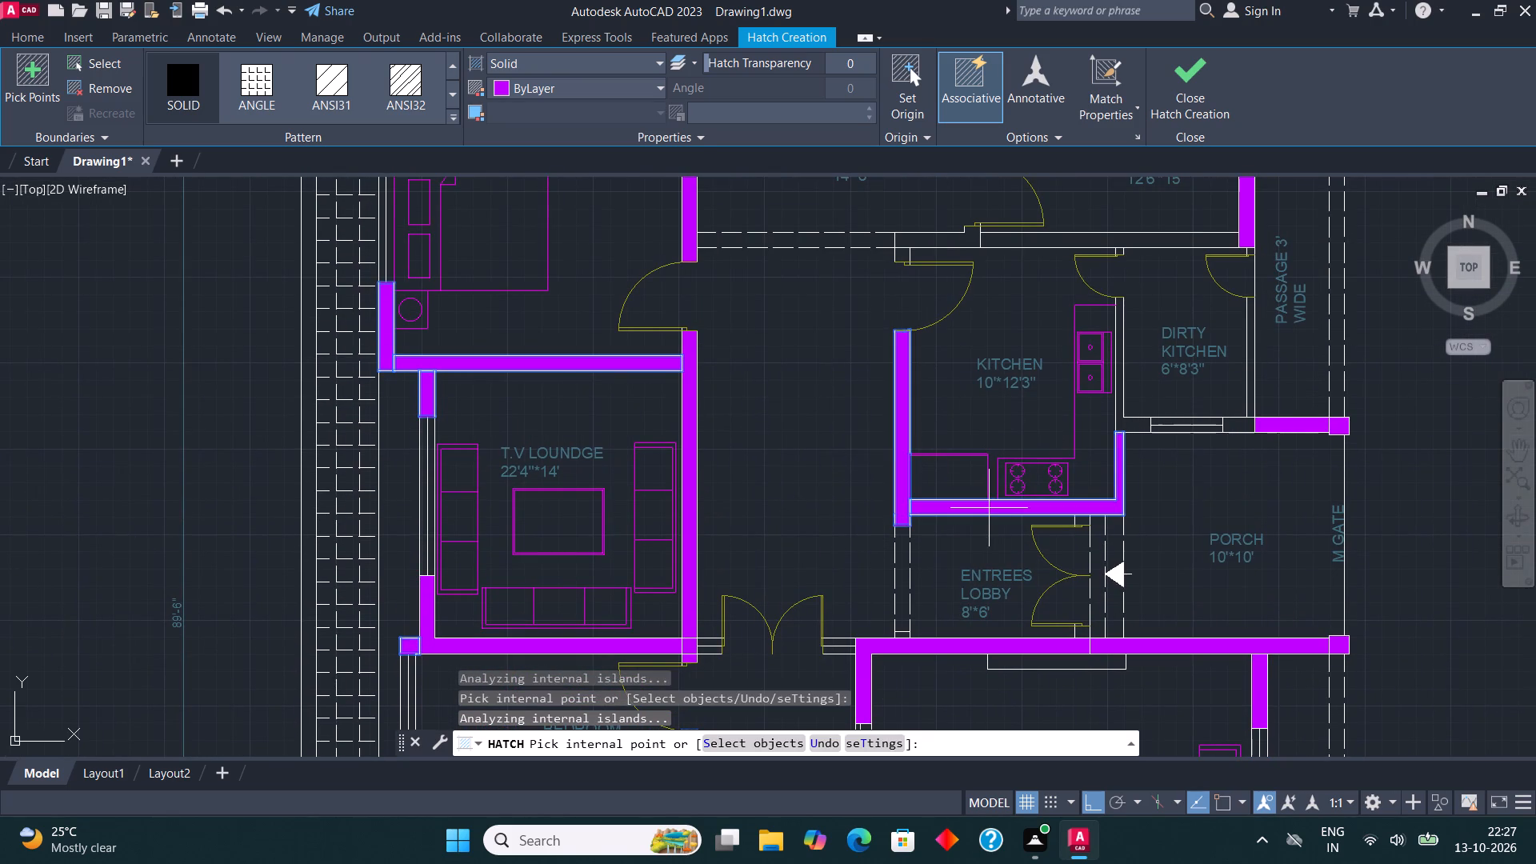
click(1126, 428)
click(1237, 426)
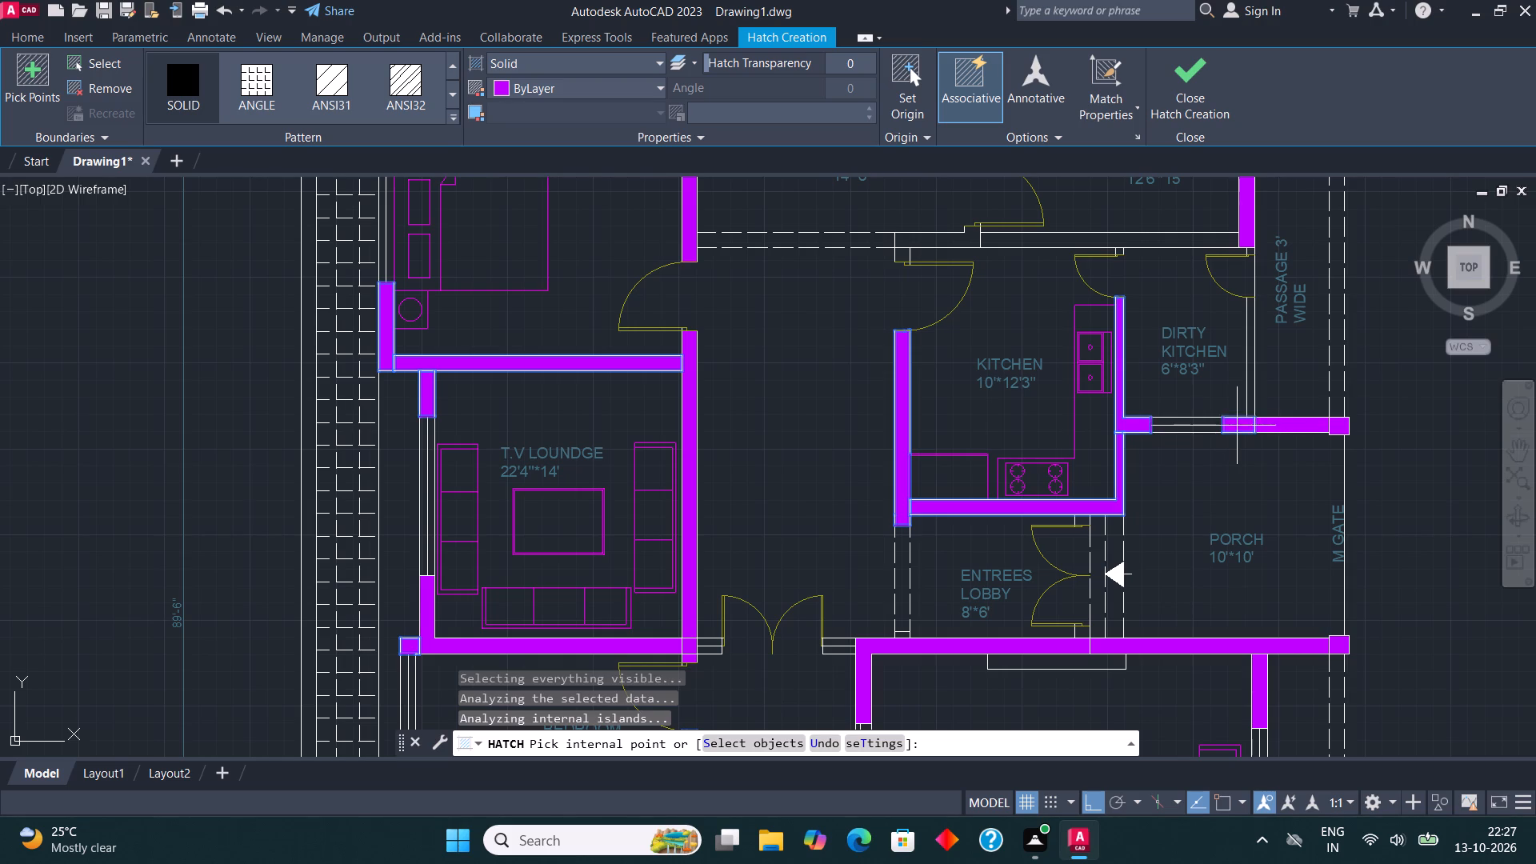
click(1251, 391)
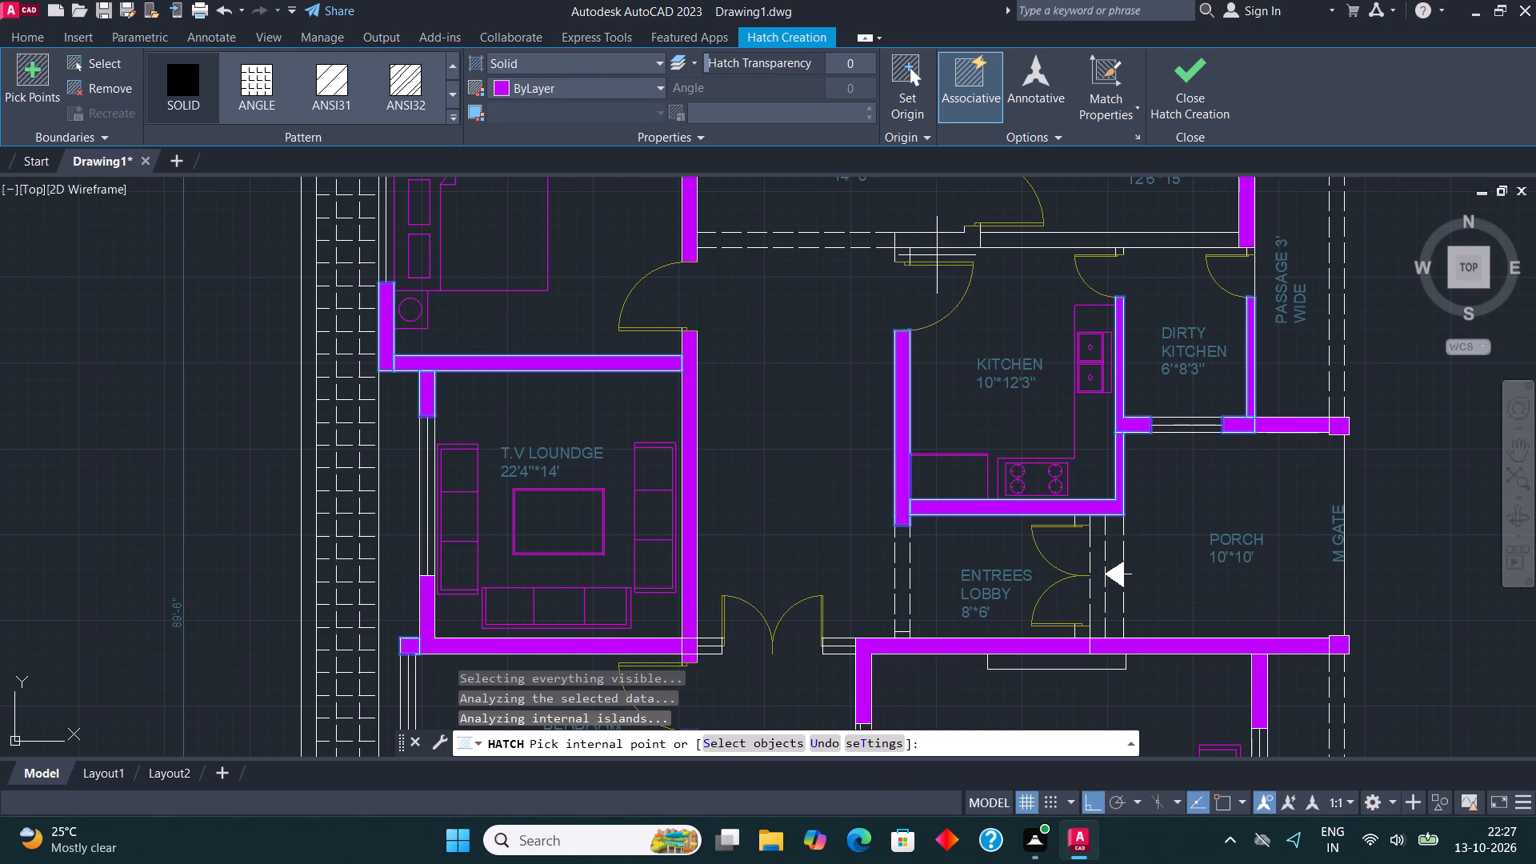
Solid-hatch the wall between the kitchens and the 12'6"*15' bedroom with the stub at the kitchen door, and finish the hatch.
click(927, 234)
click(906, 254)
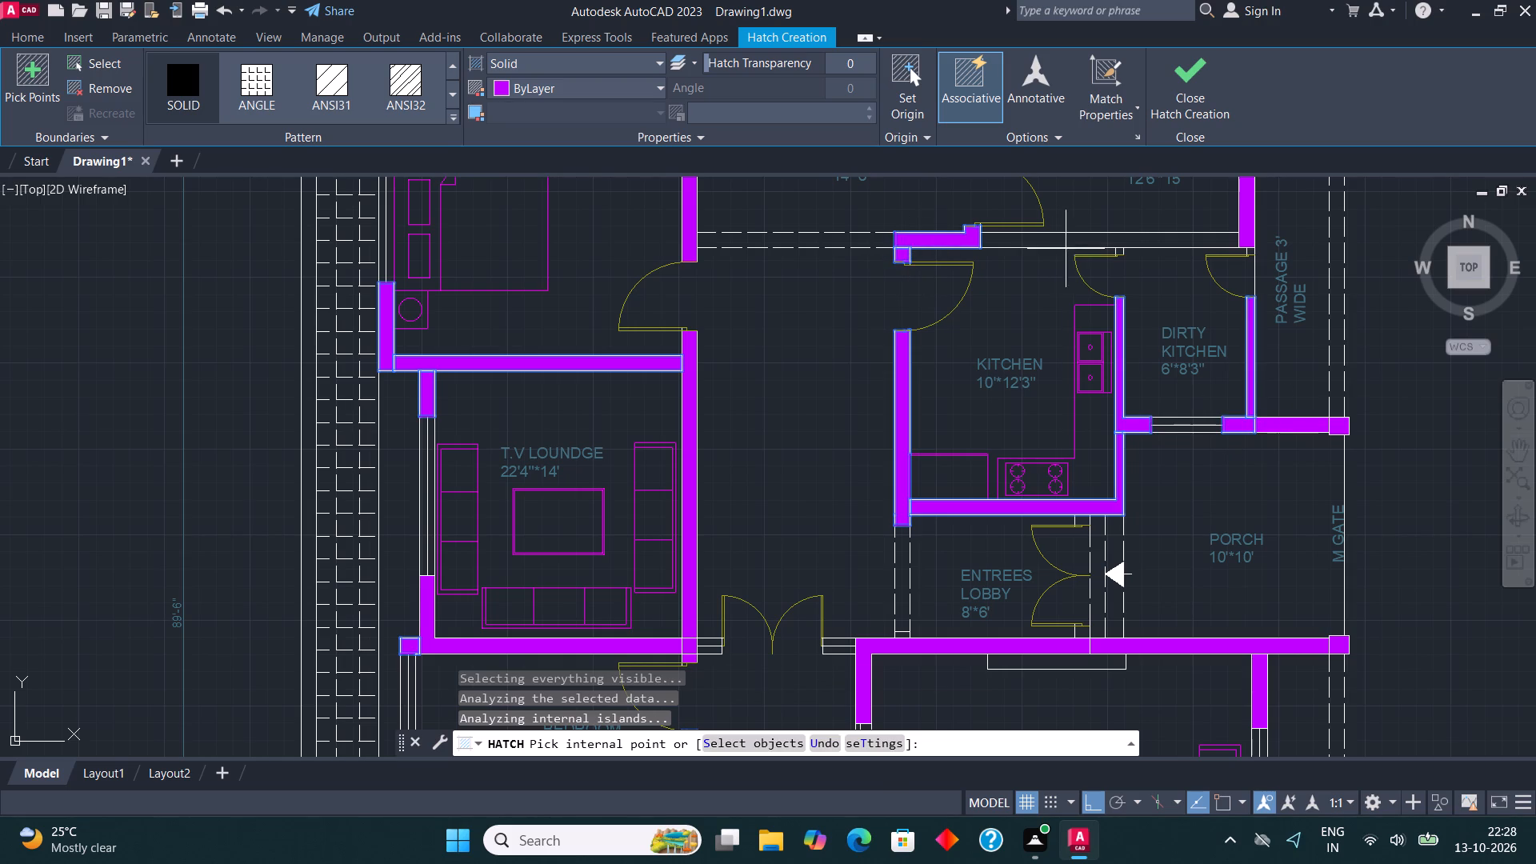
click(1077, 246)
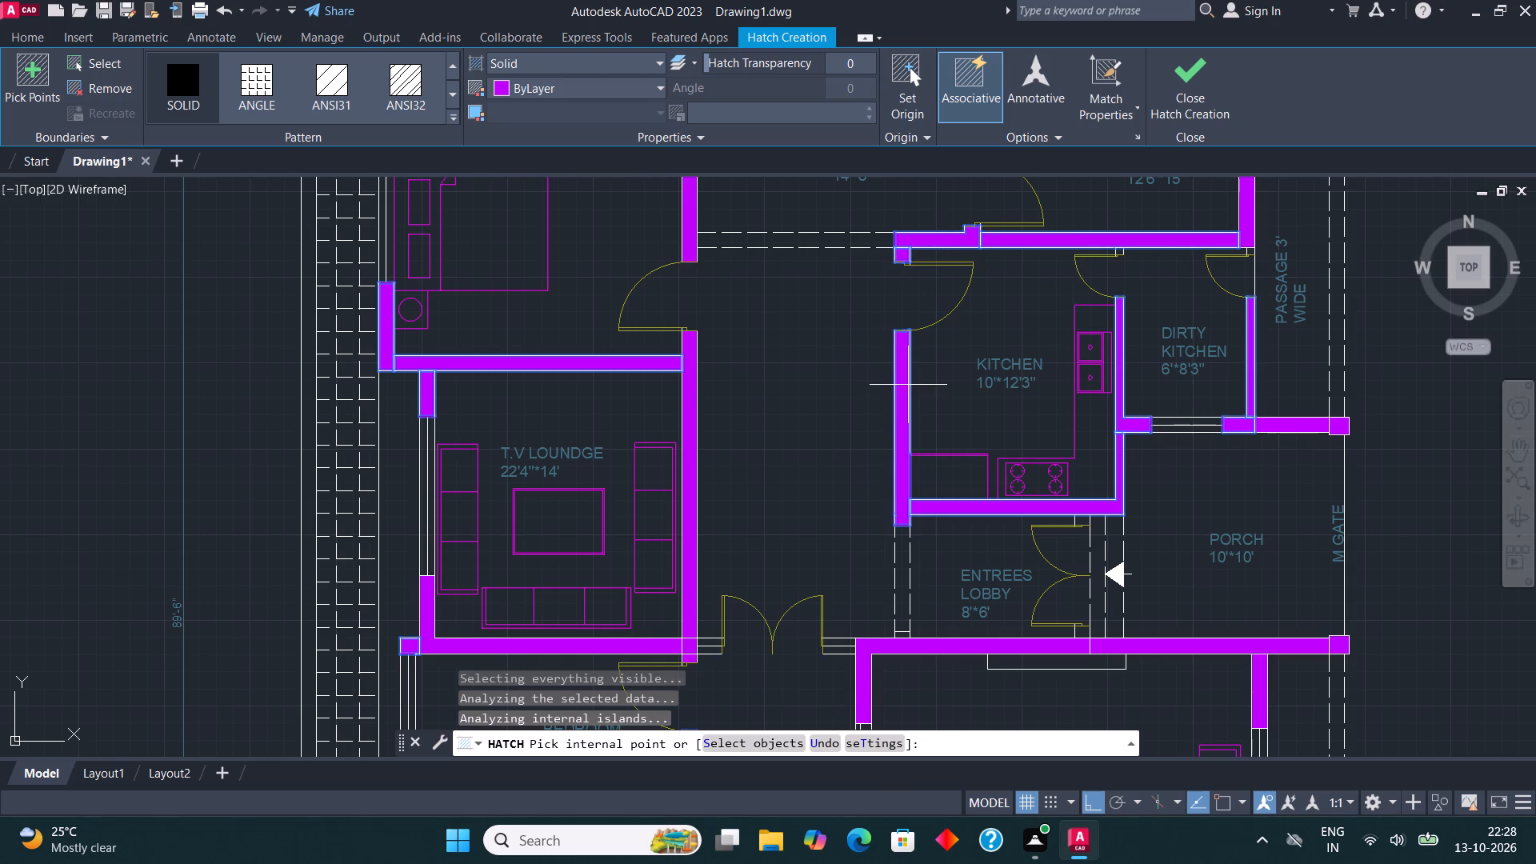
middle_drag(883, 357, 884, 398)
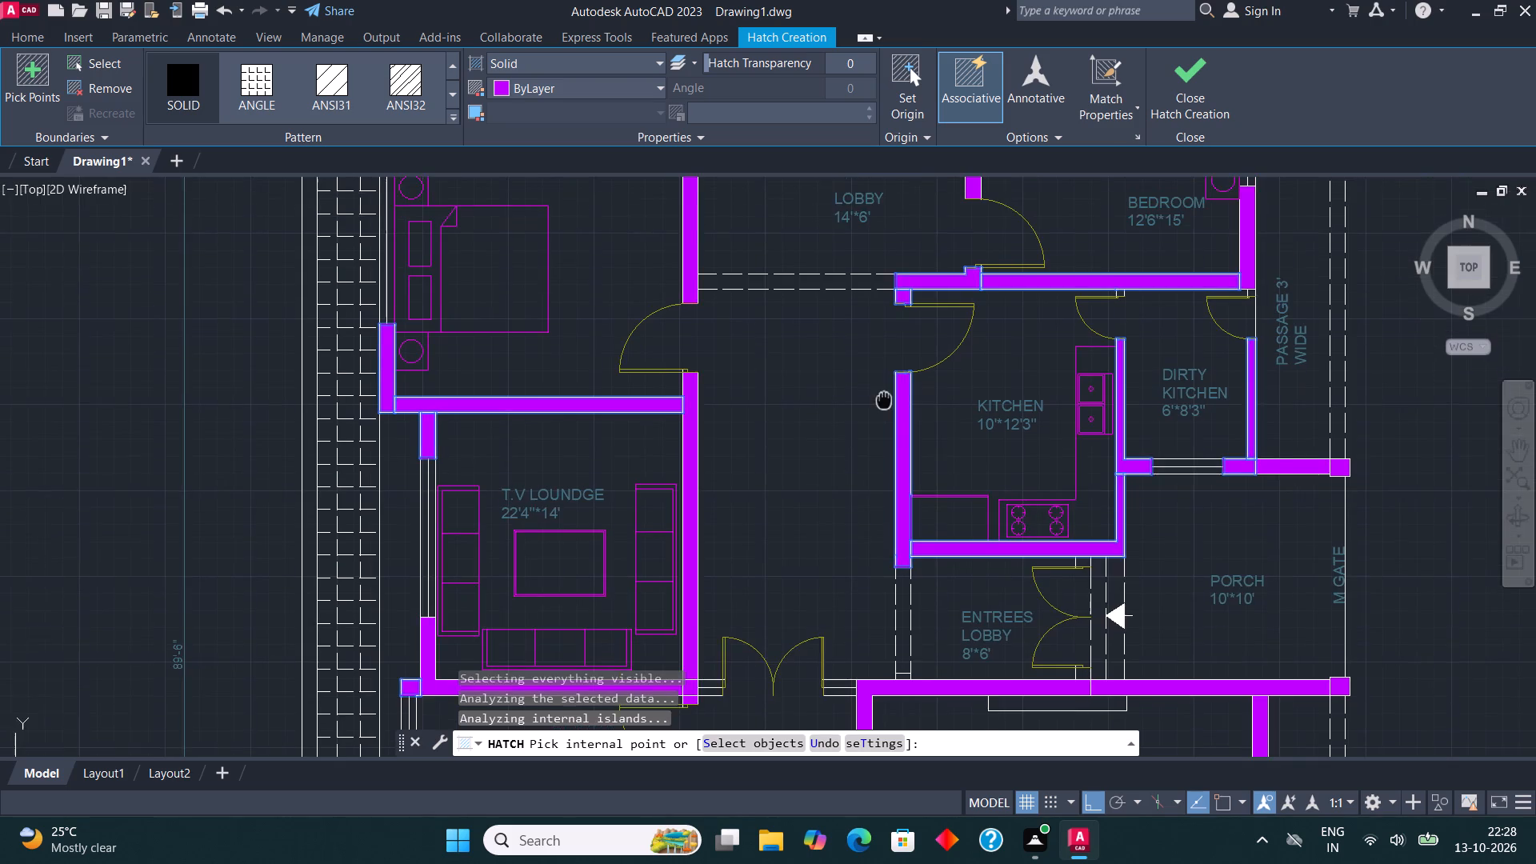
middle_drag(884, 398, 890, 564)
middle_drag(918, 350, 926, 414)
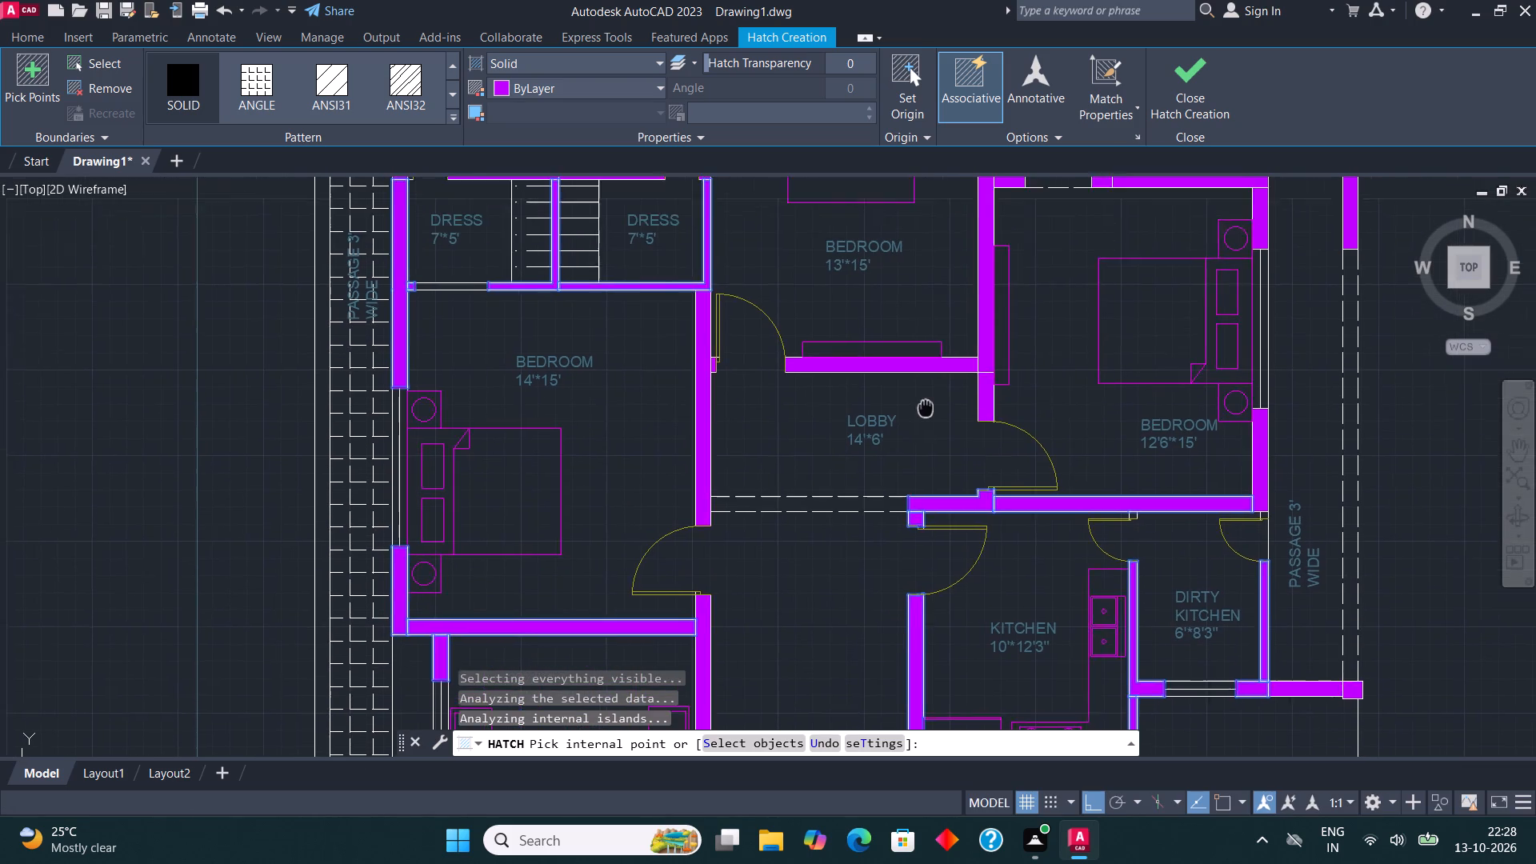
middle_drag(926, 414, 946, 518)
middle_drag(778, 375, 774, 456)
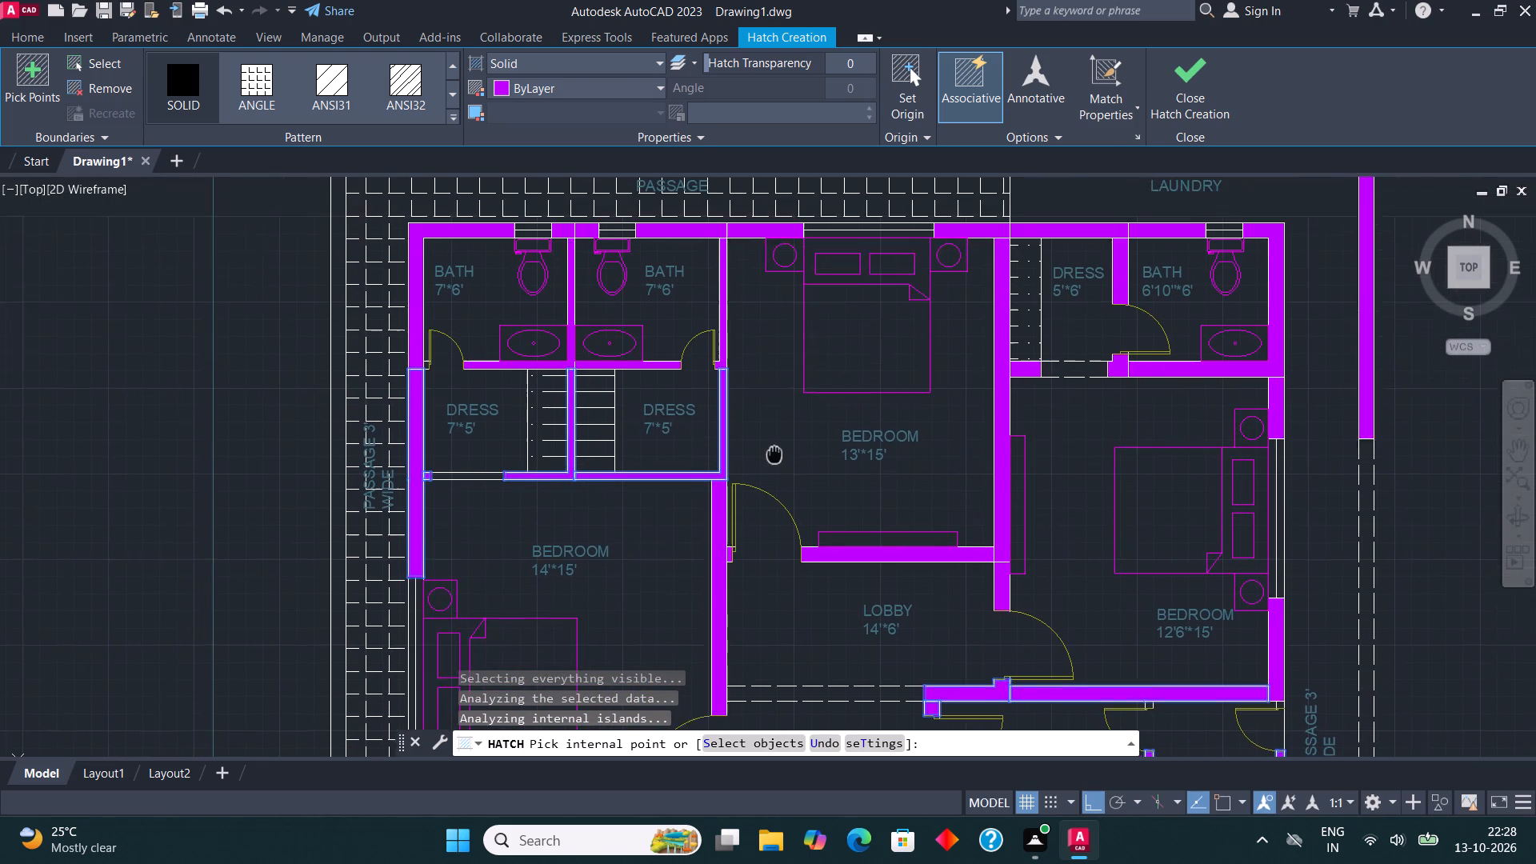
middle_drag(774, 456, 778, 518)
click(1175, 105)
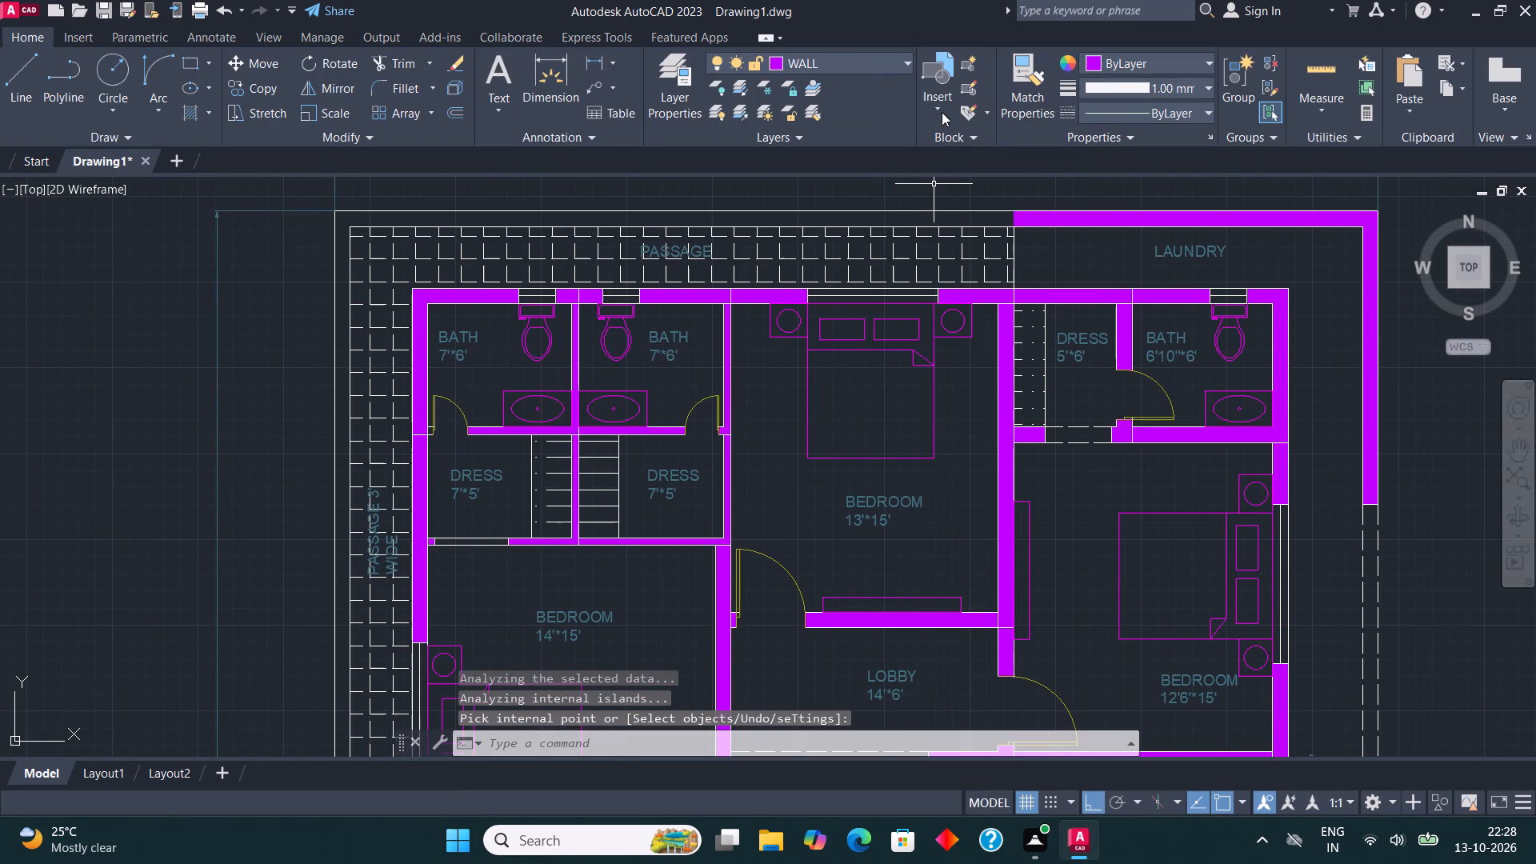
Set the COLUMN layer's color to orange, index color 30.
click(792, 59)
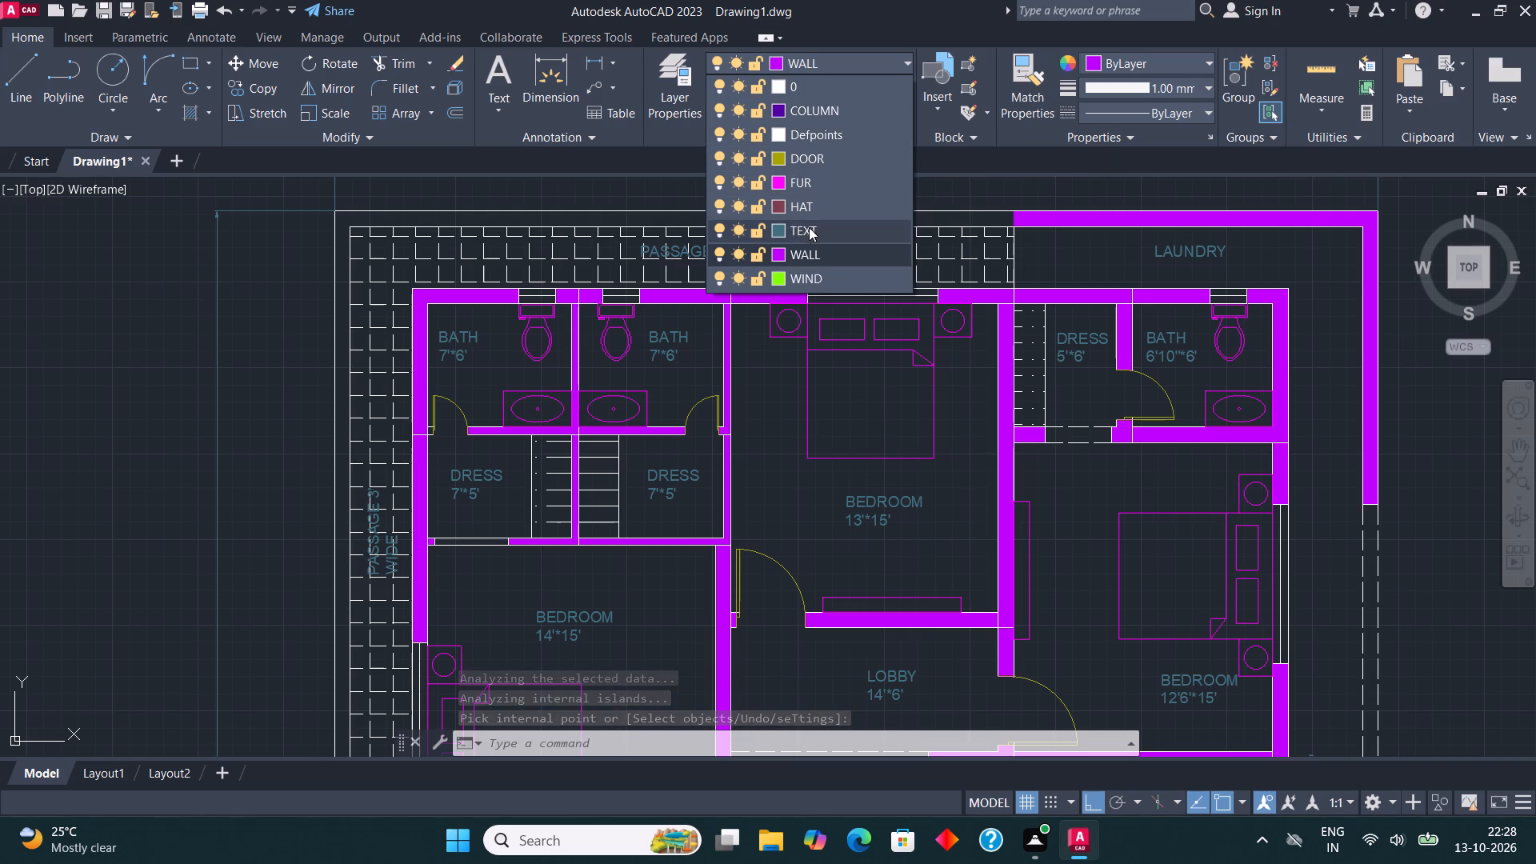
click(779, 111)
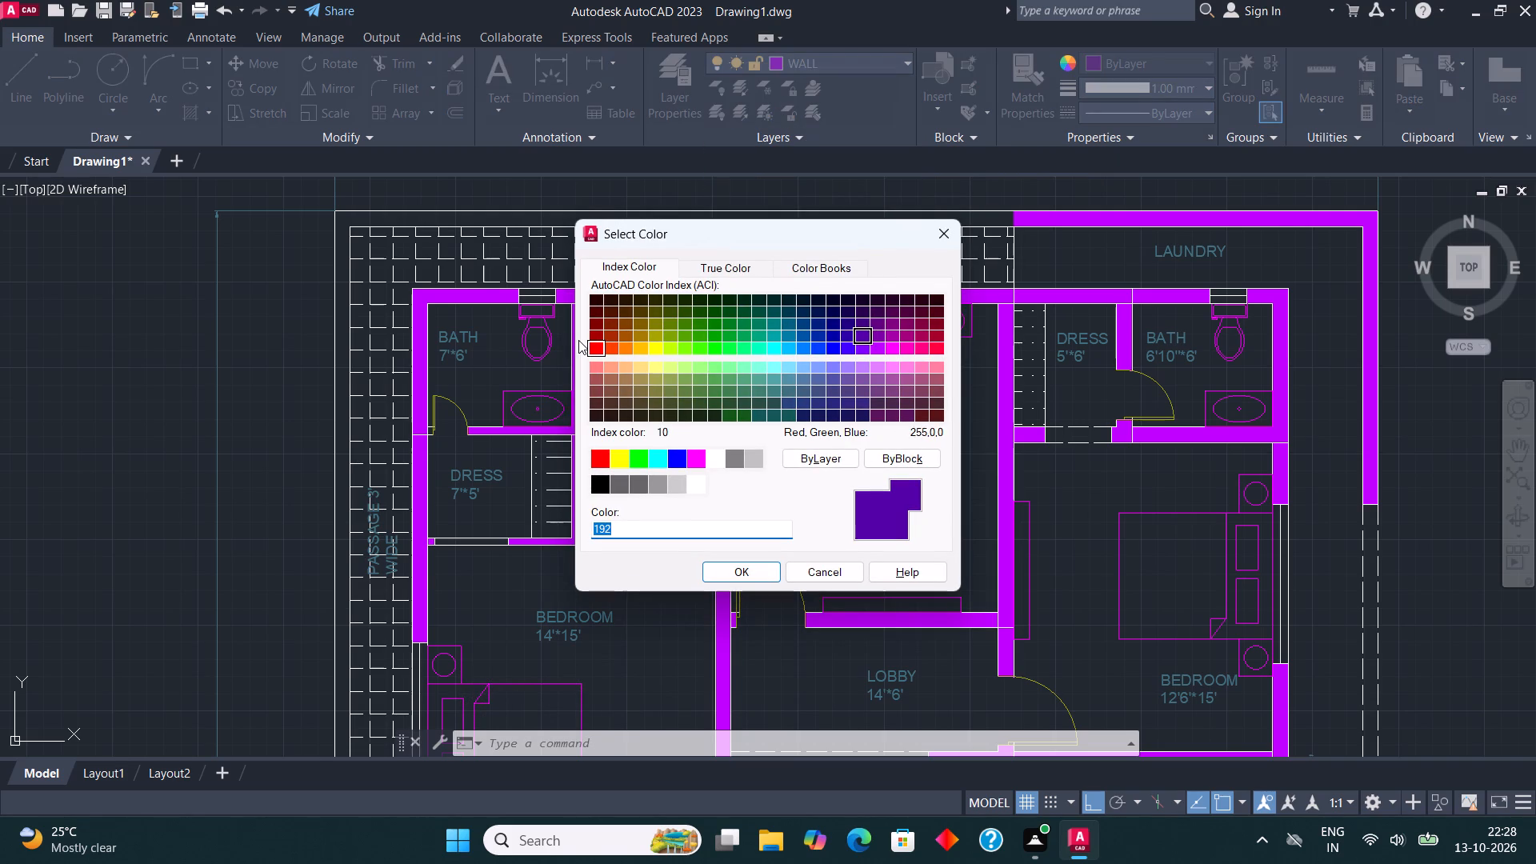
click(620, 352)
click(746, 563)
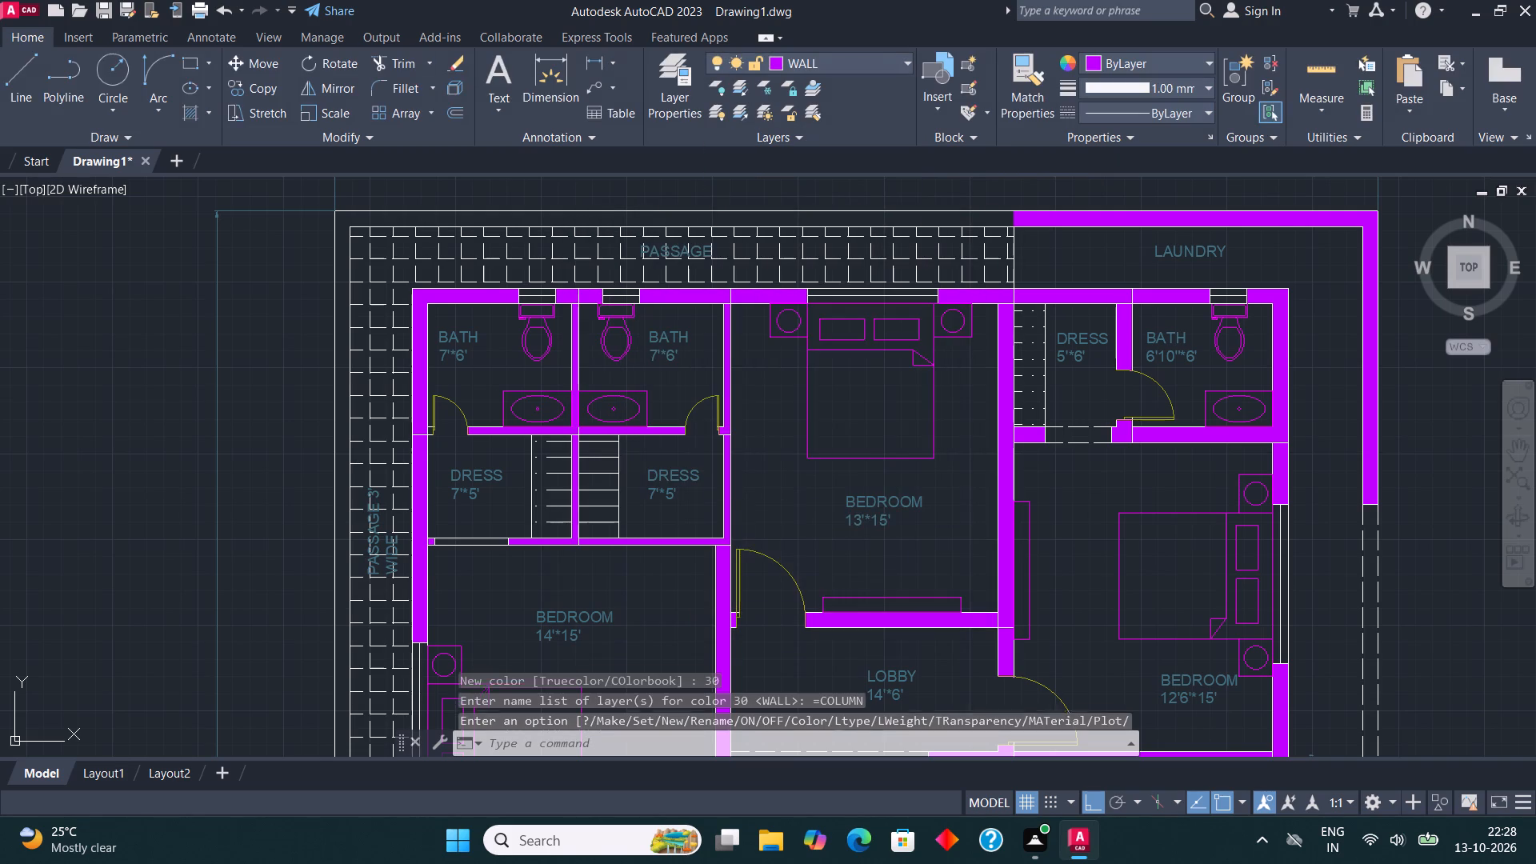
Set the WALL layer's color to the same orange as COLUMN, index color 30.
scroll(761, 347, down, 3)
middle_drag(788, 490, 817, 317)
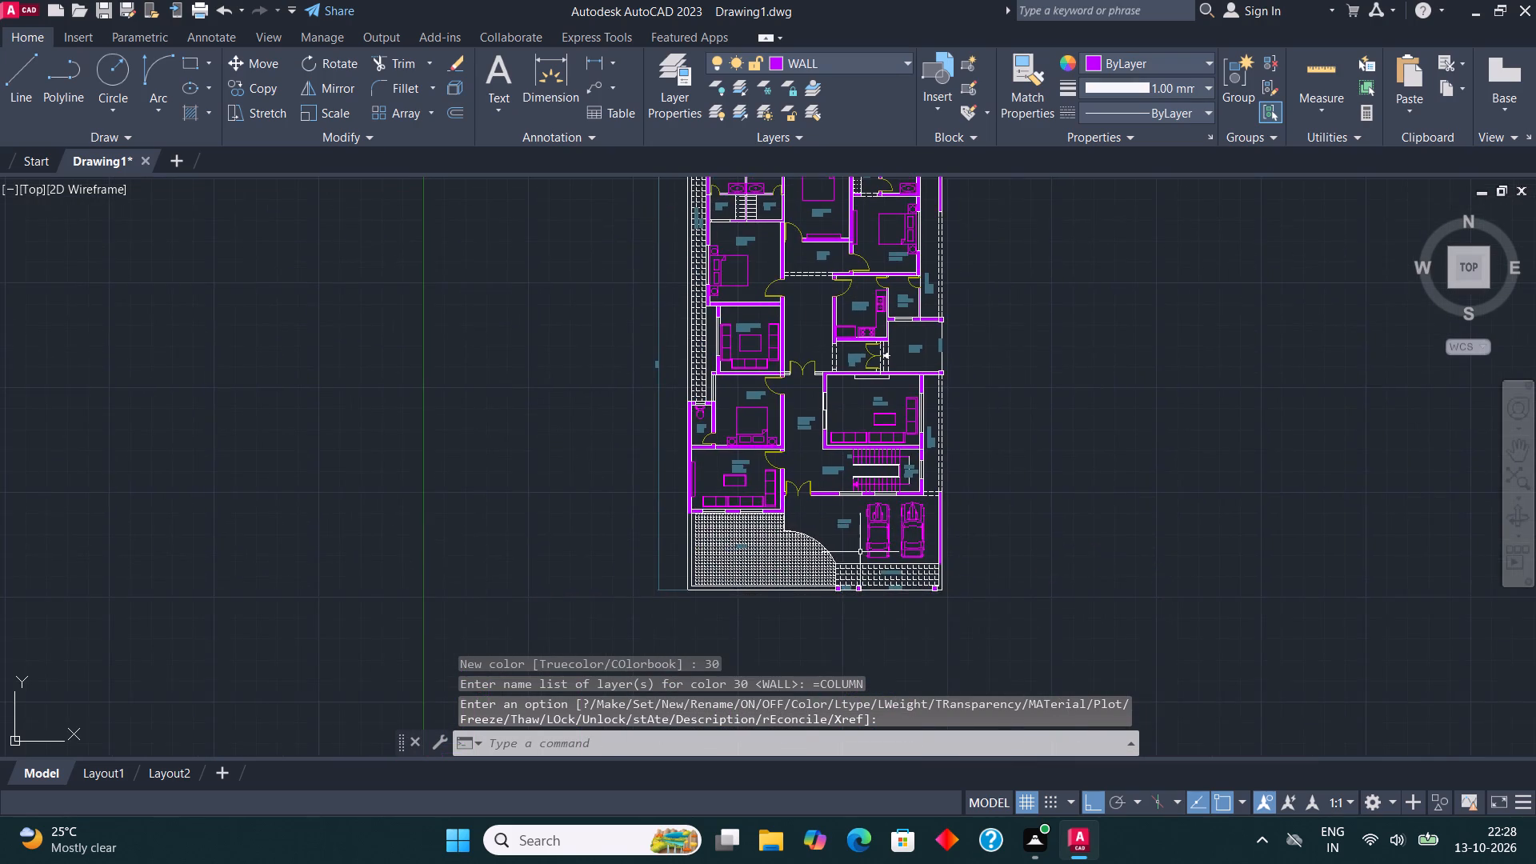
scroll(862, 555, up, 2)
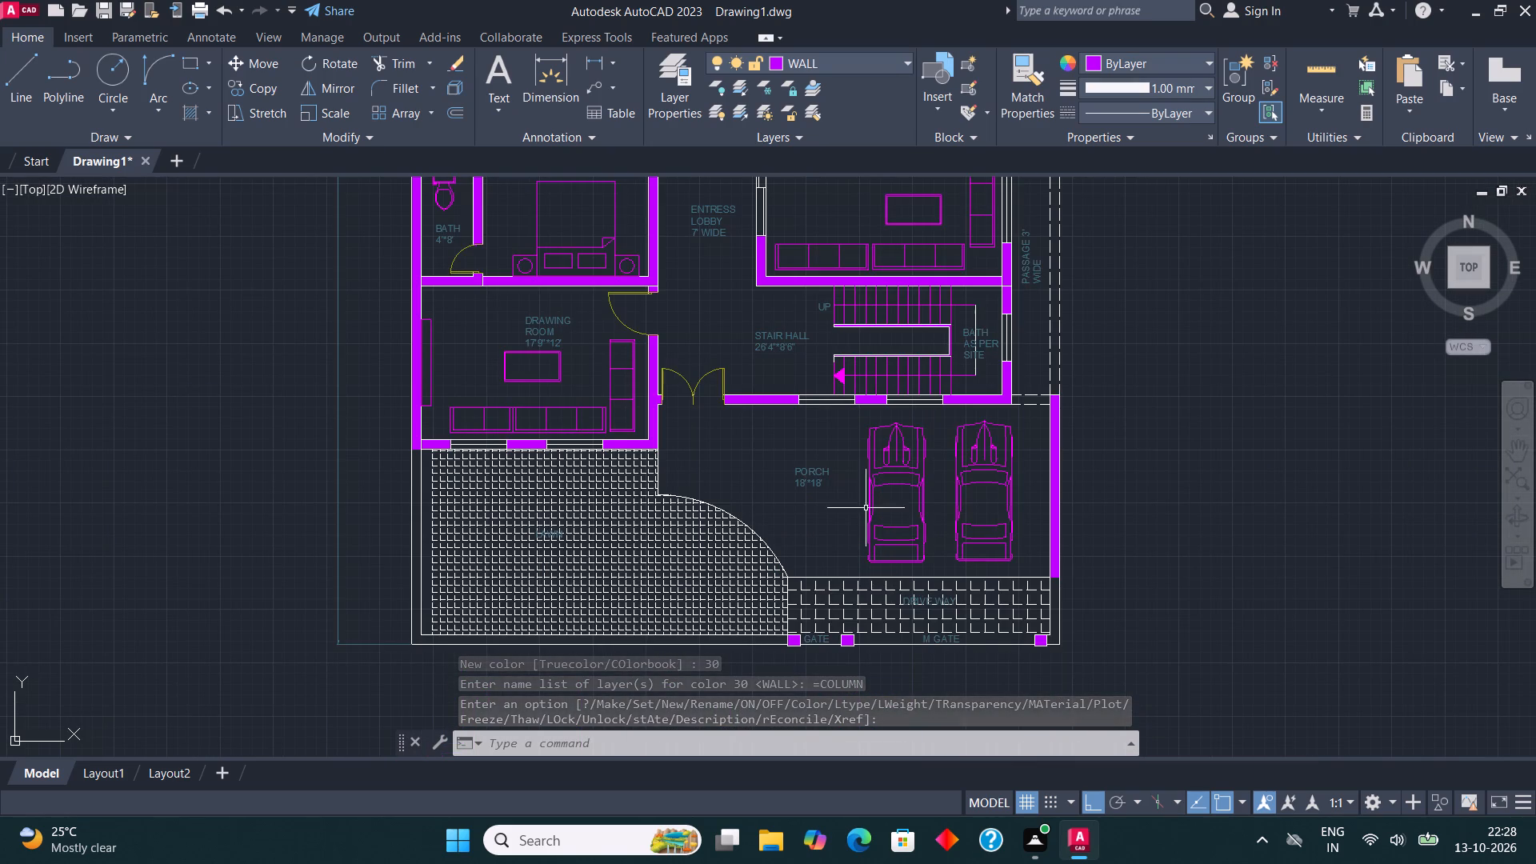
click(824, 58)
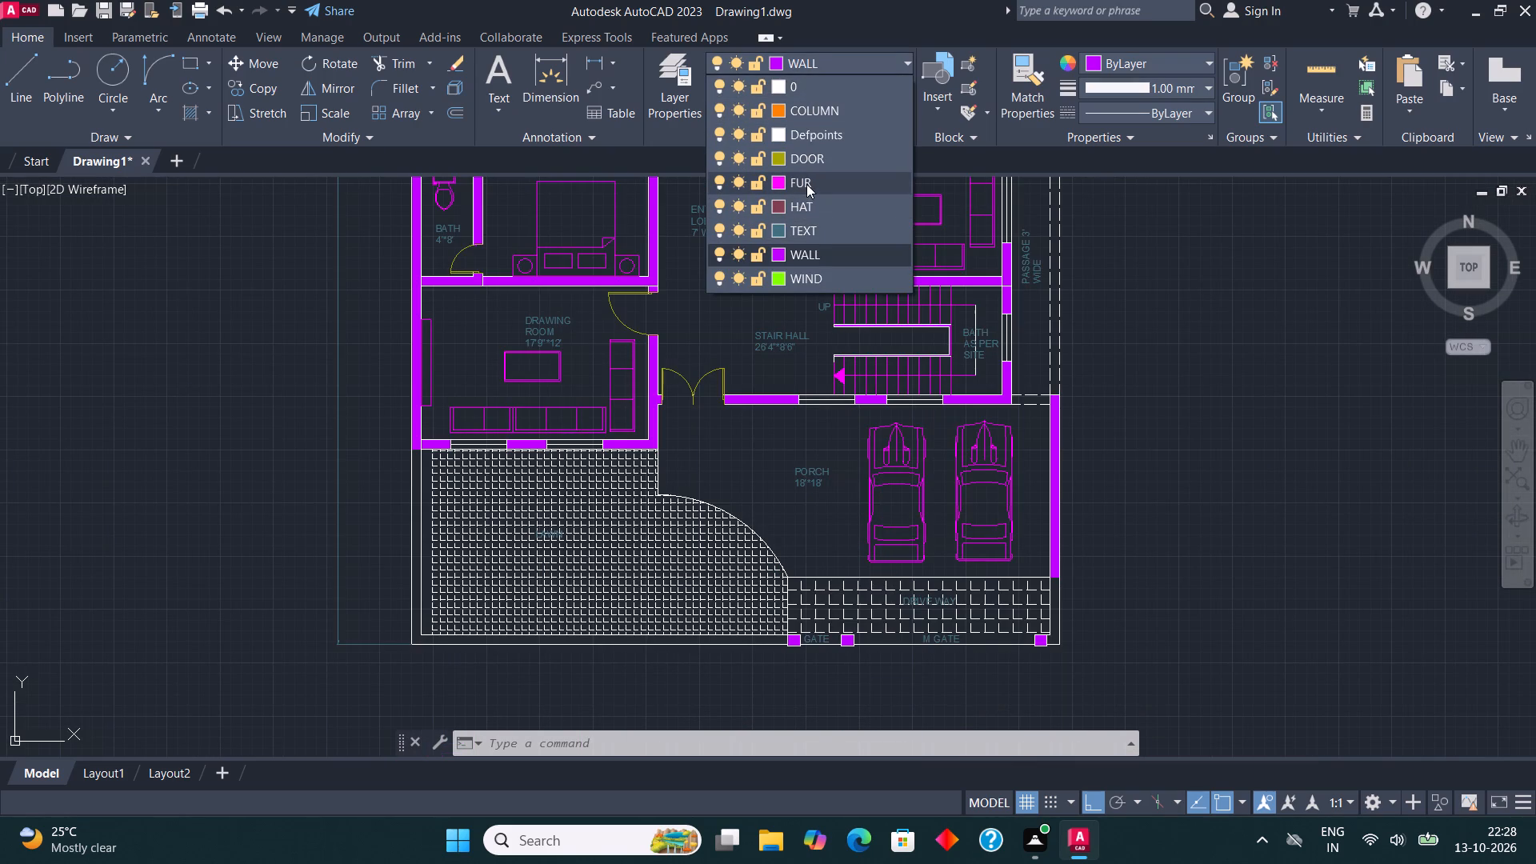
click(782, 252)
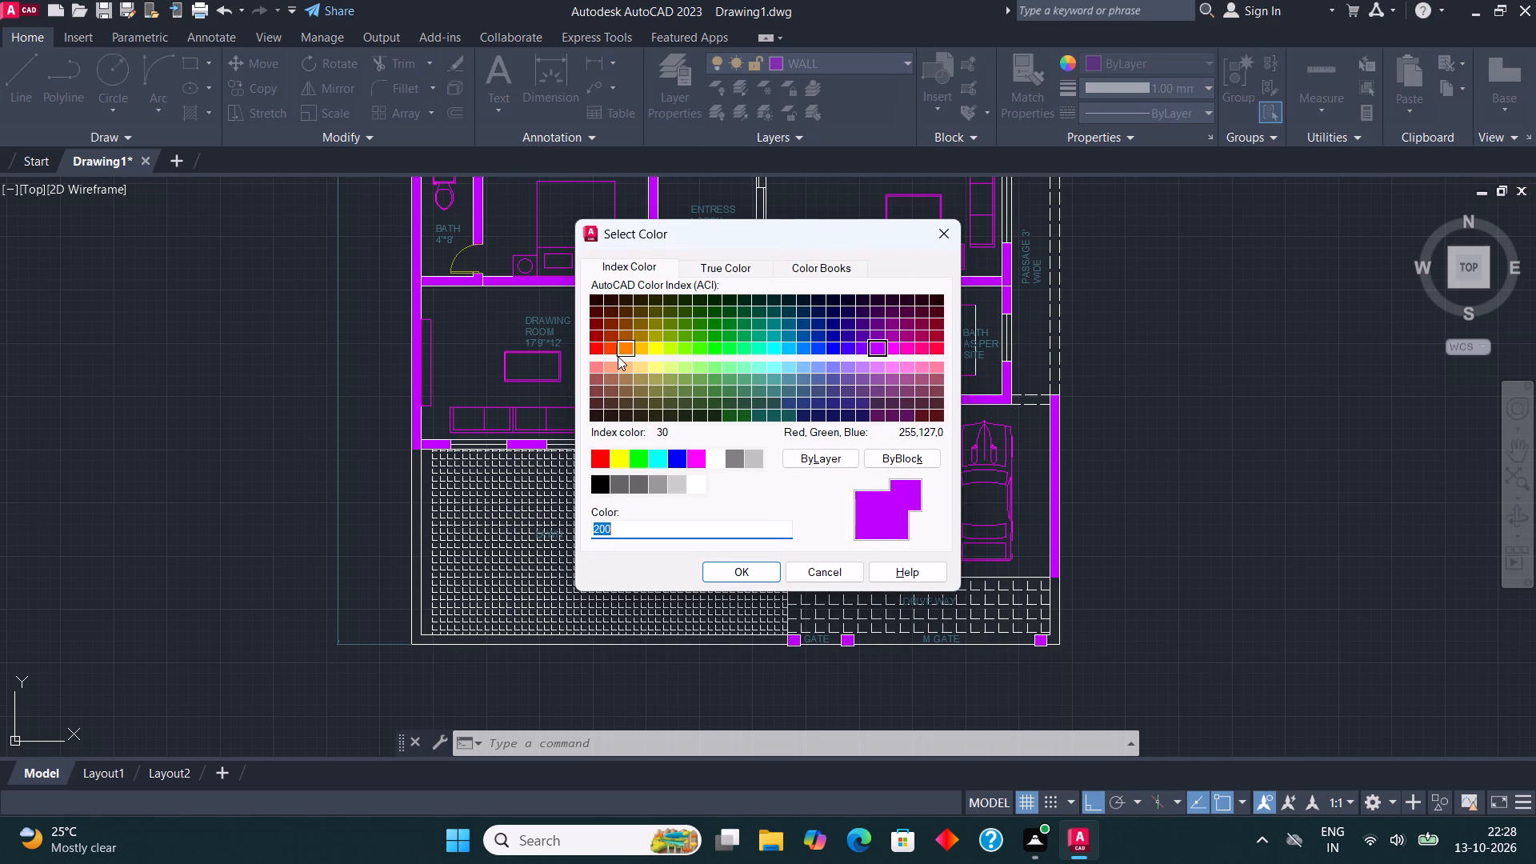
click(630, 349)
click(726, 568)
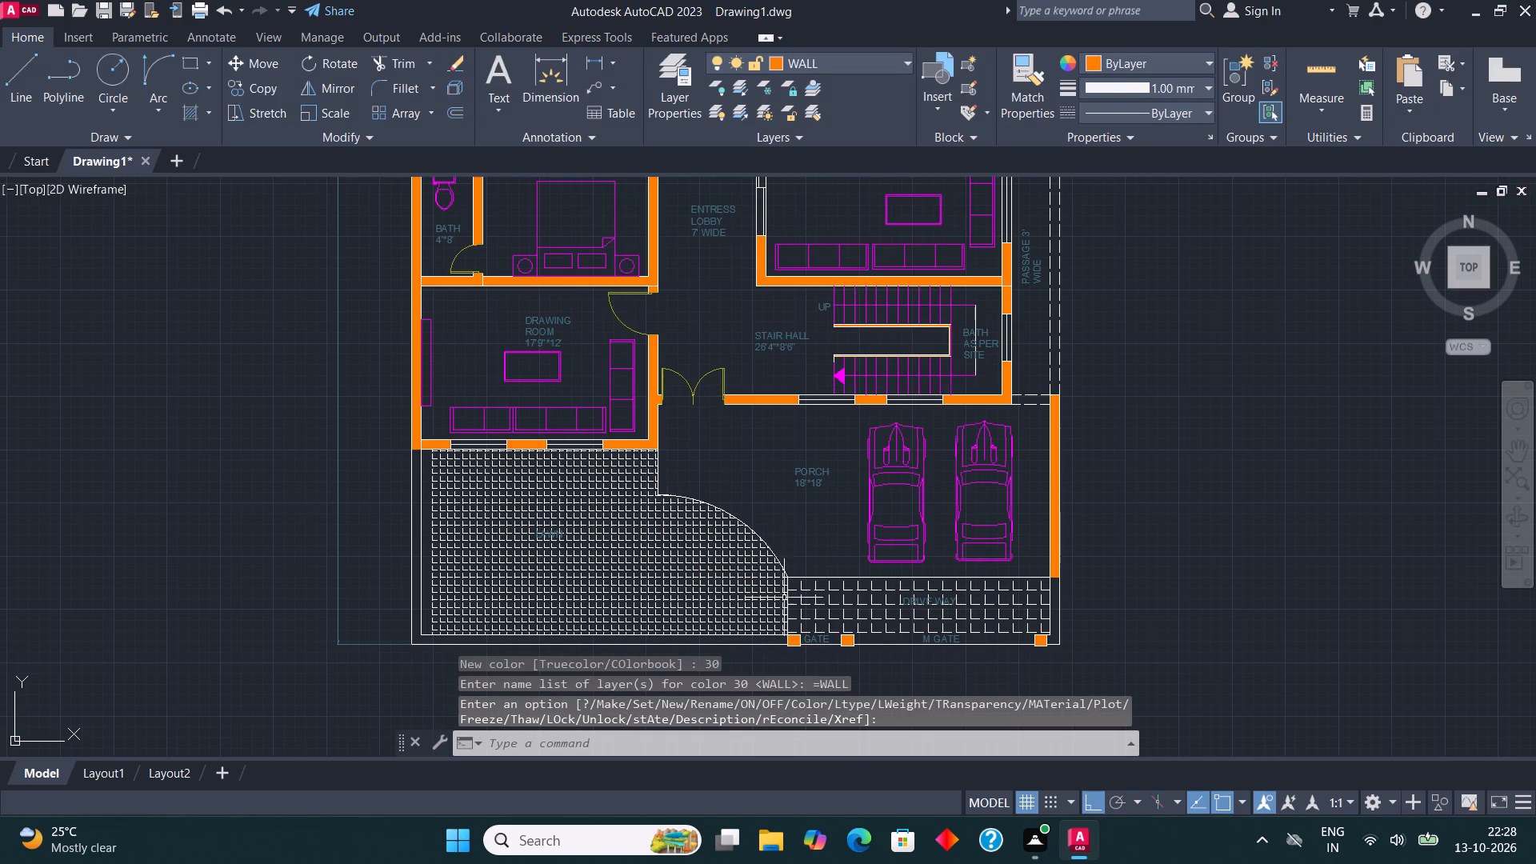
Move the window above the toilet in the outer 7'*6' bath, at the plan's passage corner, to the WIND layer.
scroll(784, 598, down, 1)
middle_drag(803, 377, 844, 678)
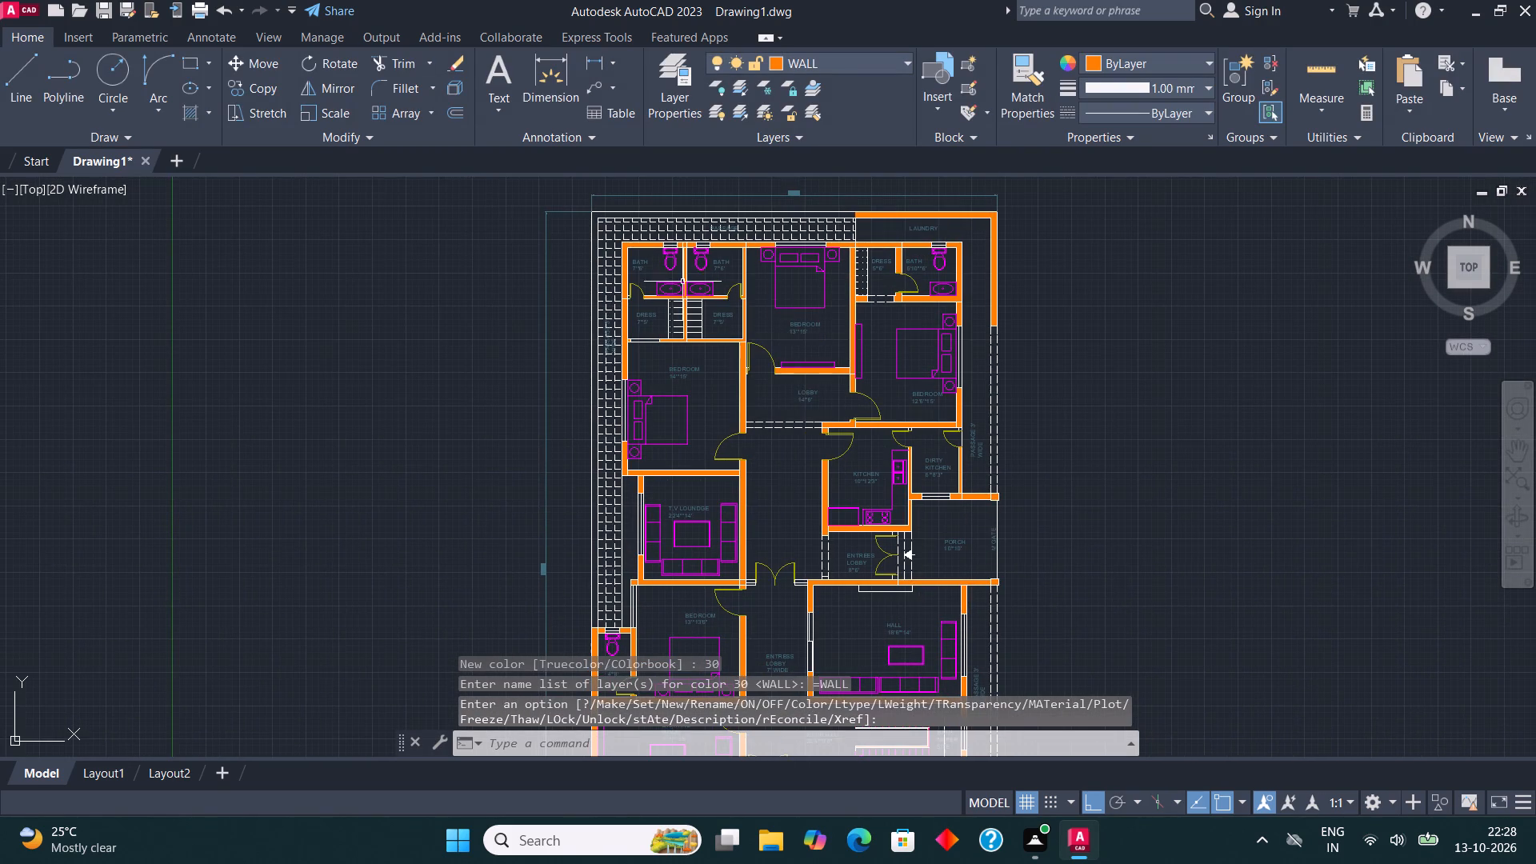
scroll(682, 276, up, 3)
middle_drag(686, 254, 702, 603)
scroll(638, 546, up, 2)
click(522, 514)
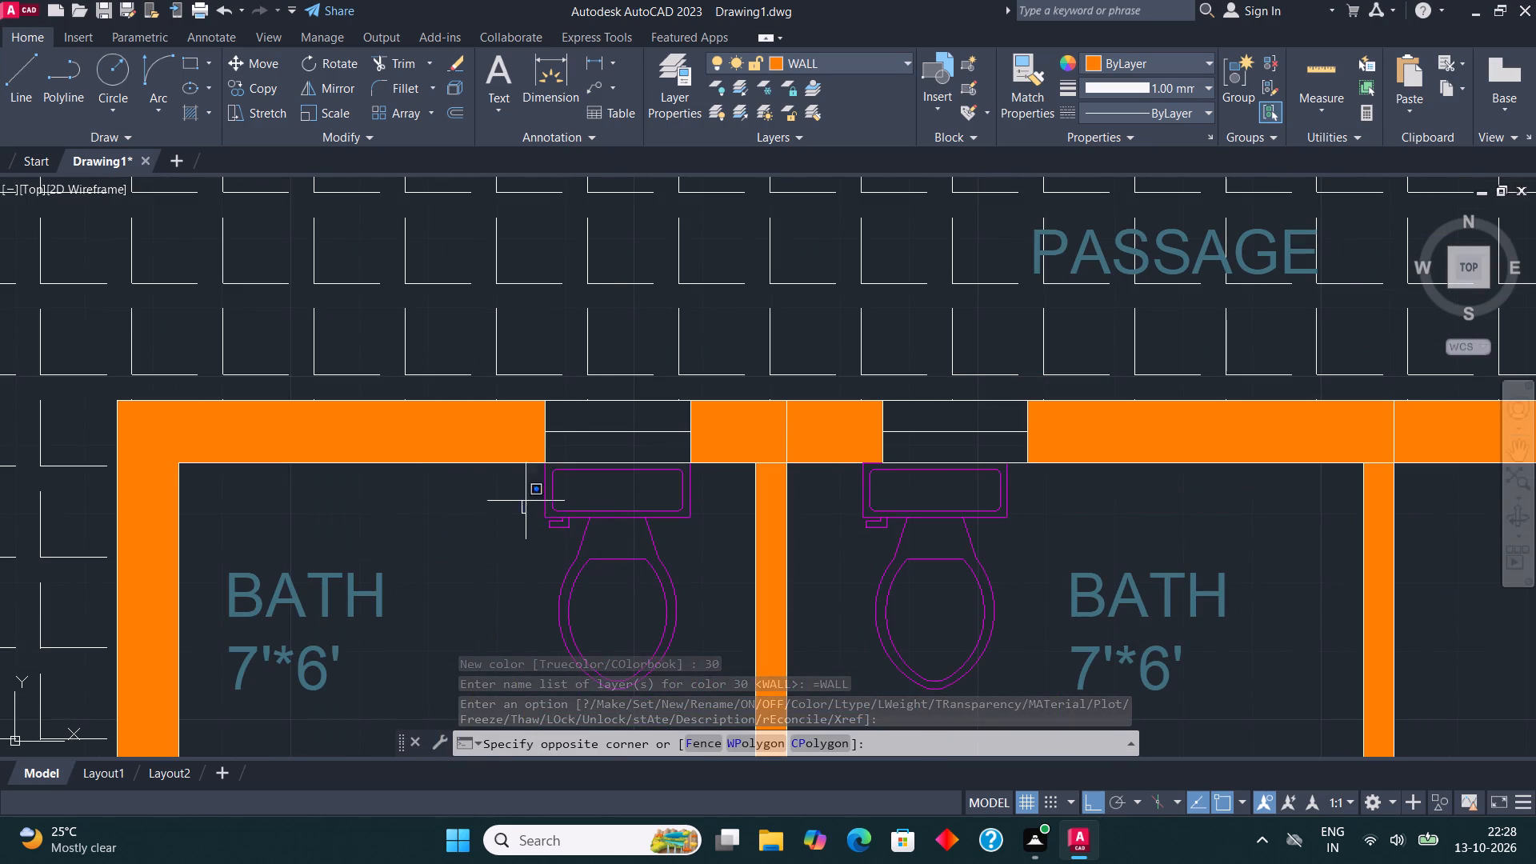
click(722, 385)
click(857, 65)
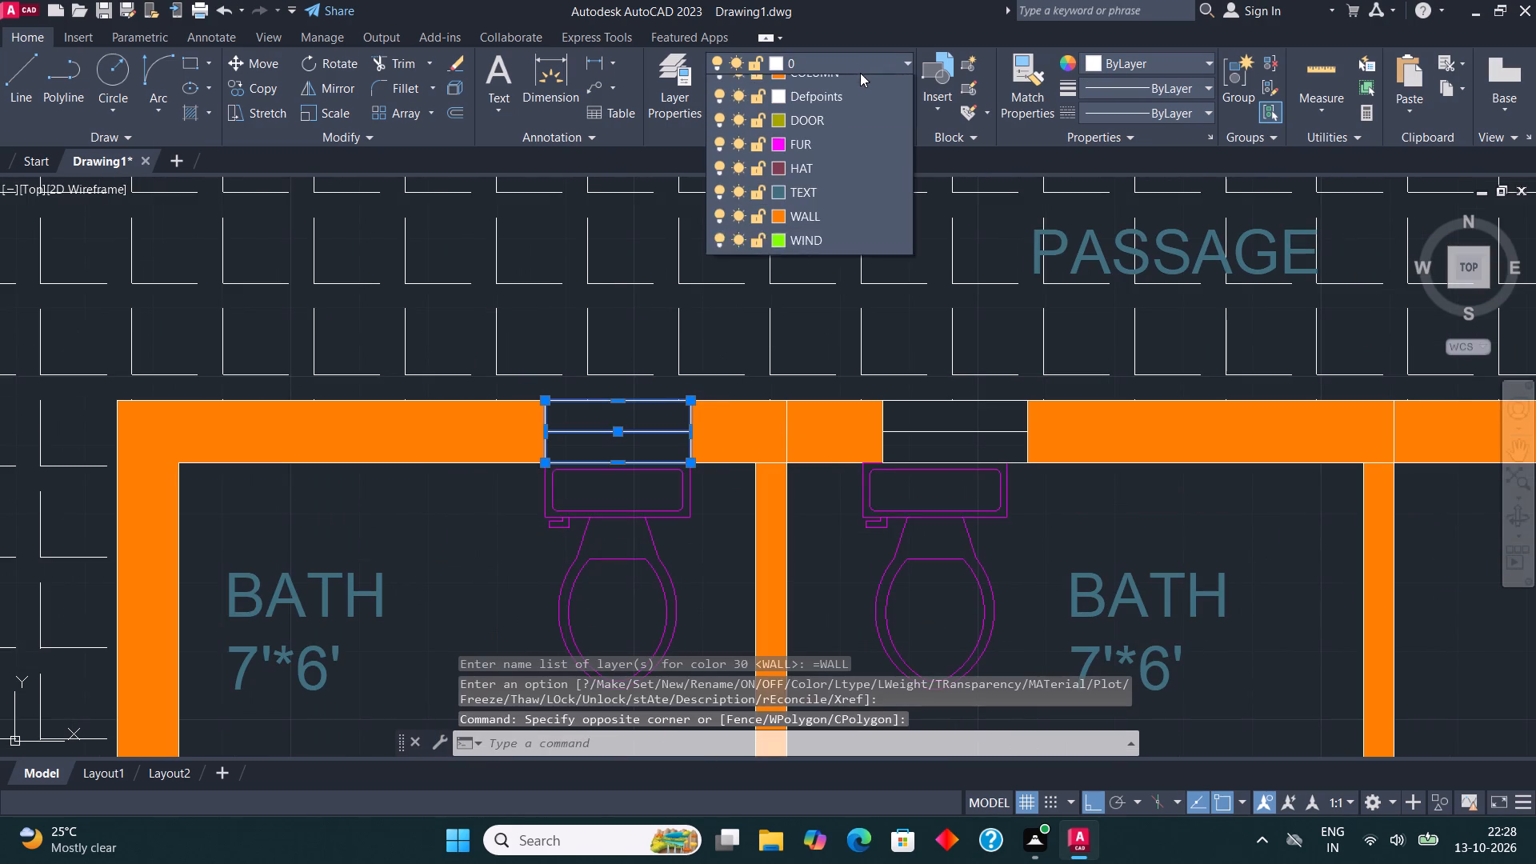
click(834, 275)
scroll(632, 499, down, 1)
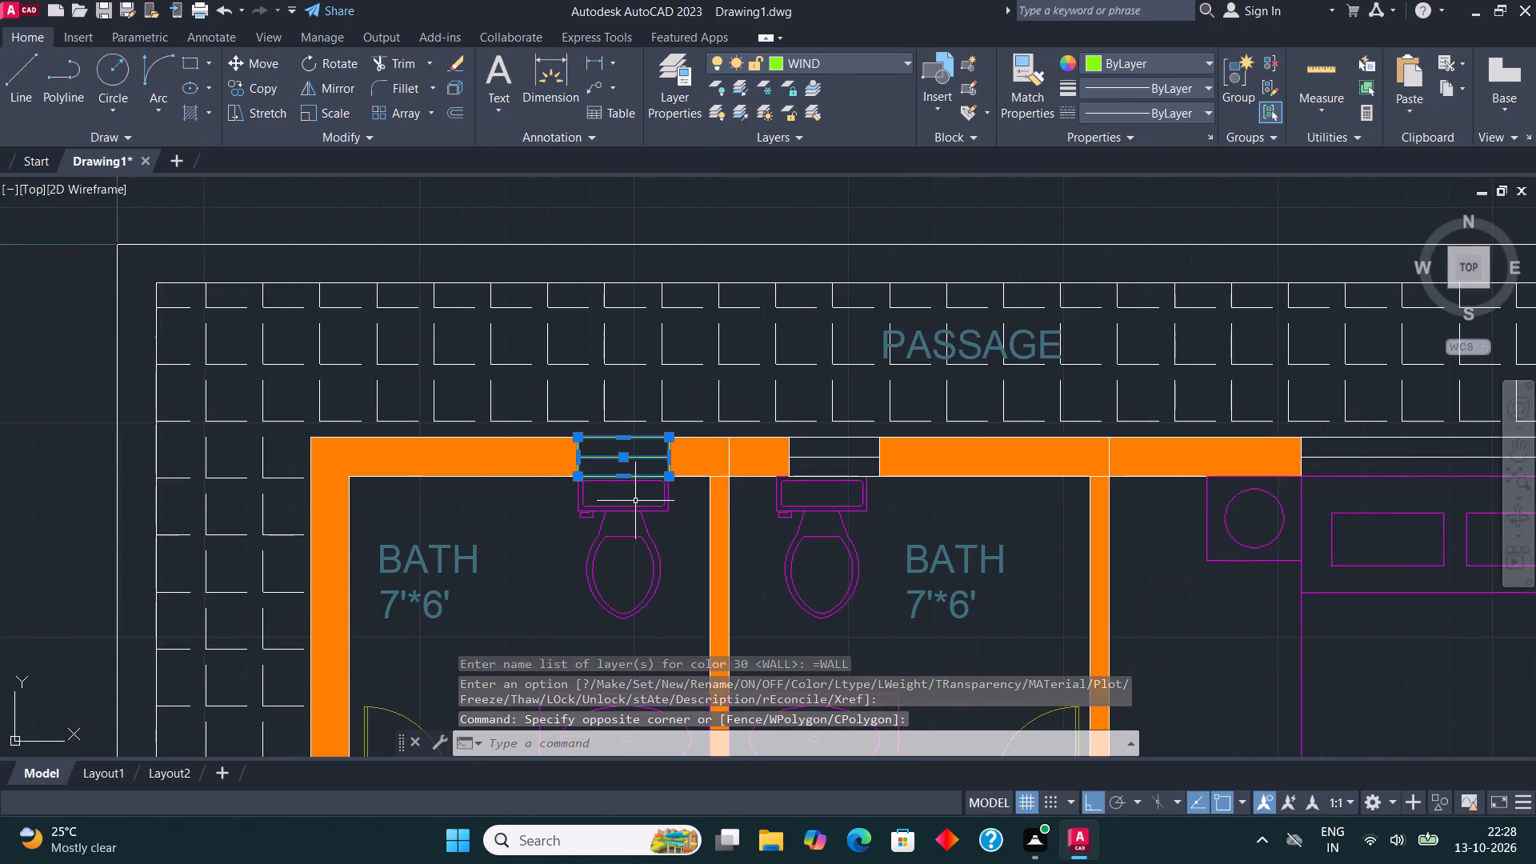
key(Escape)
Move the window above the toilet in the adjoining 7'*6' bath to the WIND layer.
scroll(726, 471, up, 1)
click(786, 497)
click(993, 402)
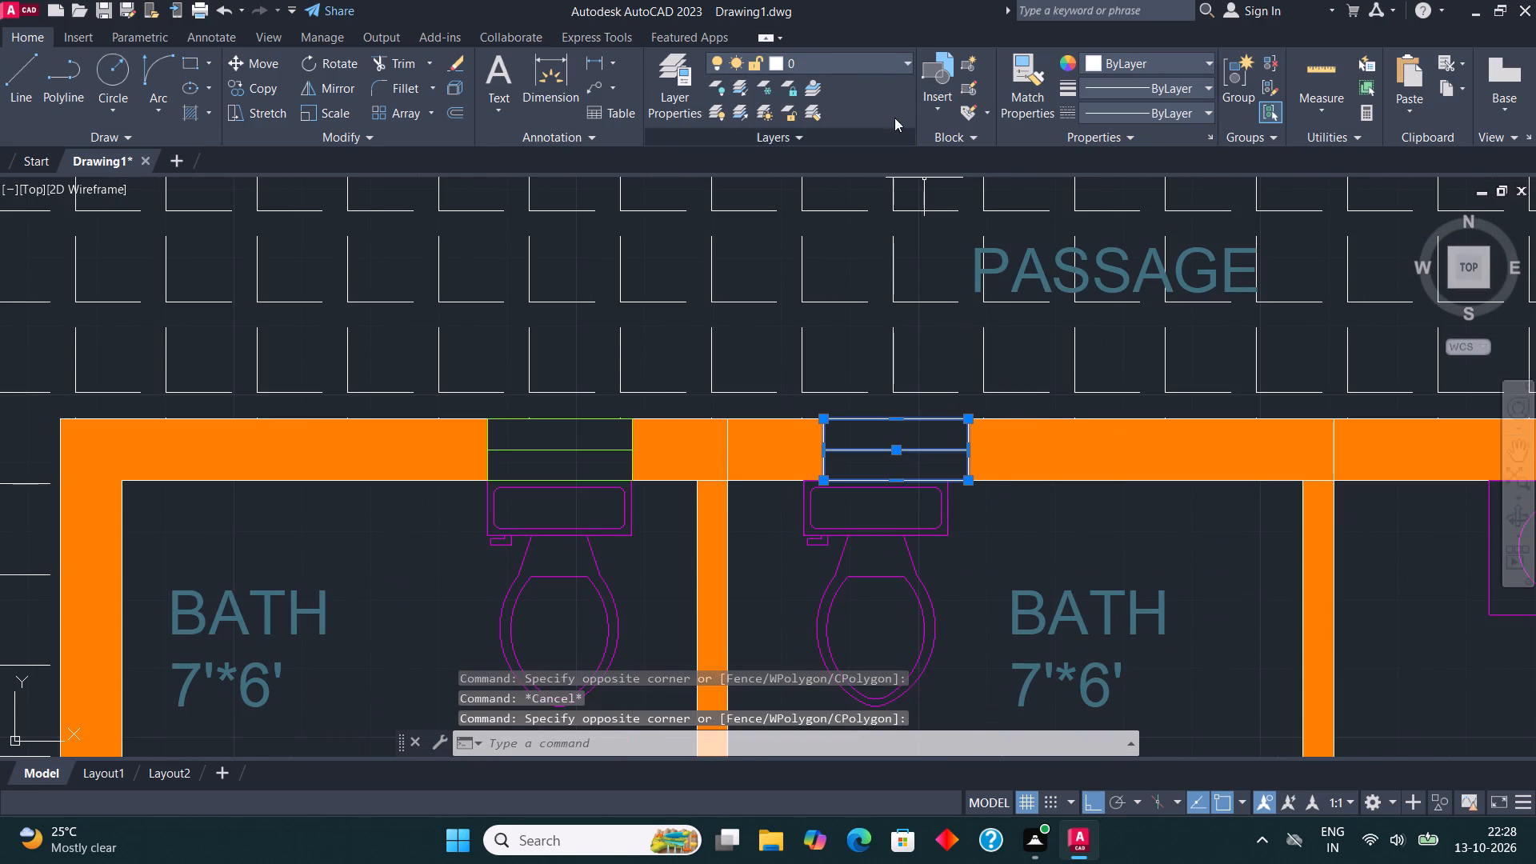
click(874, 65)
click(878, 276)
key(Escape)
Move the window behind the bed in the 13'*15' bedroom to the WIND layer.
scroll(618, 487, down, 2)
scroll(1124, 474, up, 1)
middle_drag(1070, 477, 941, 479)
scroll(941, 479, up, 2)
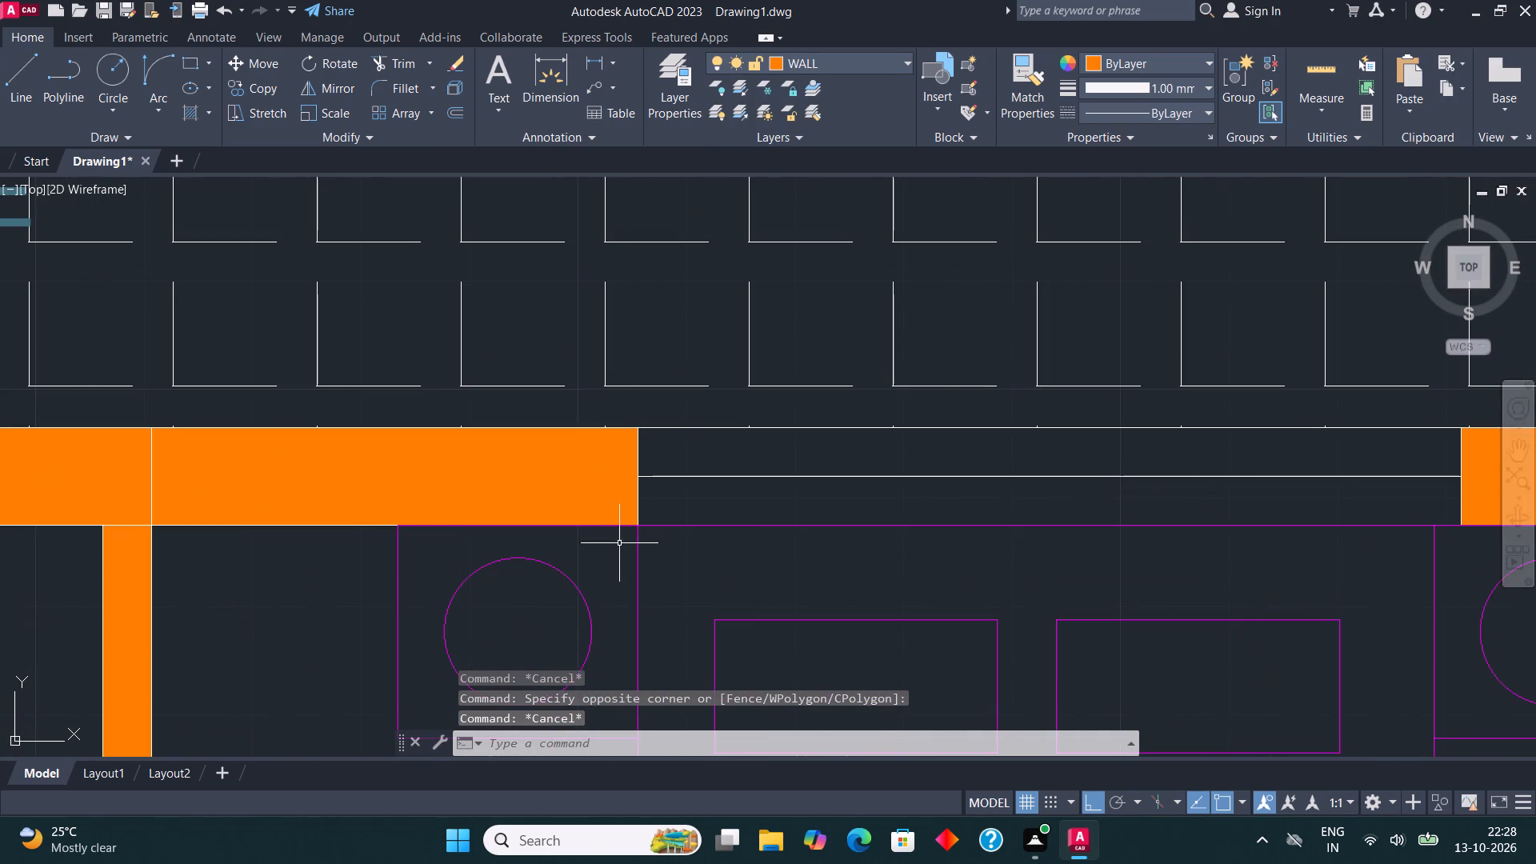
click(619, 545)
scroll(704, 501, down, 1)
click(1194, 442)
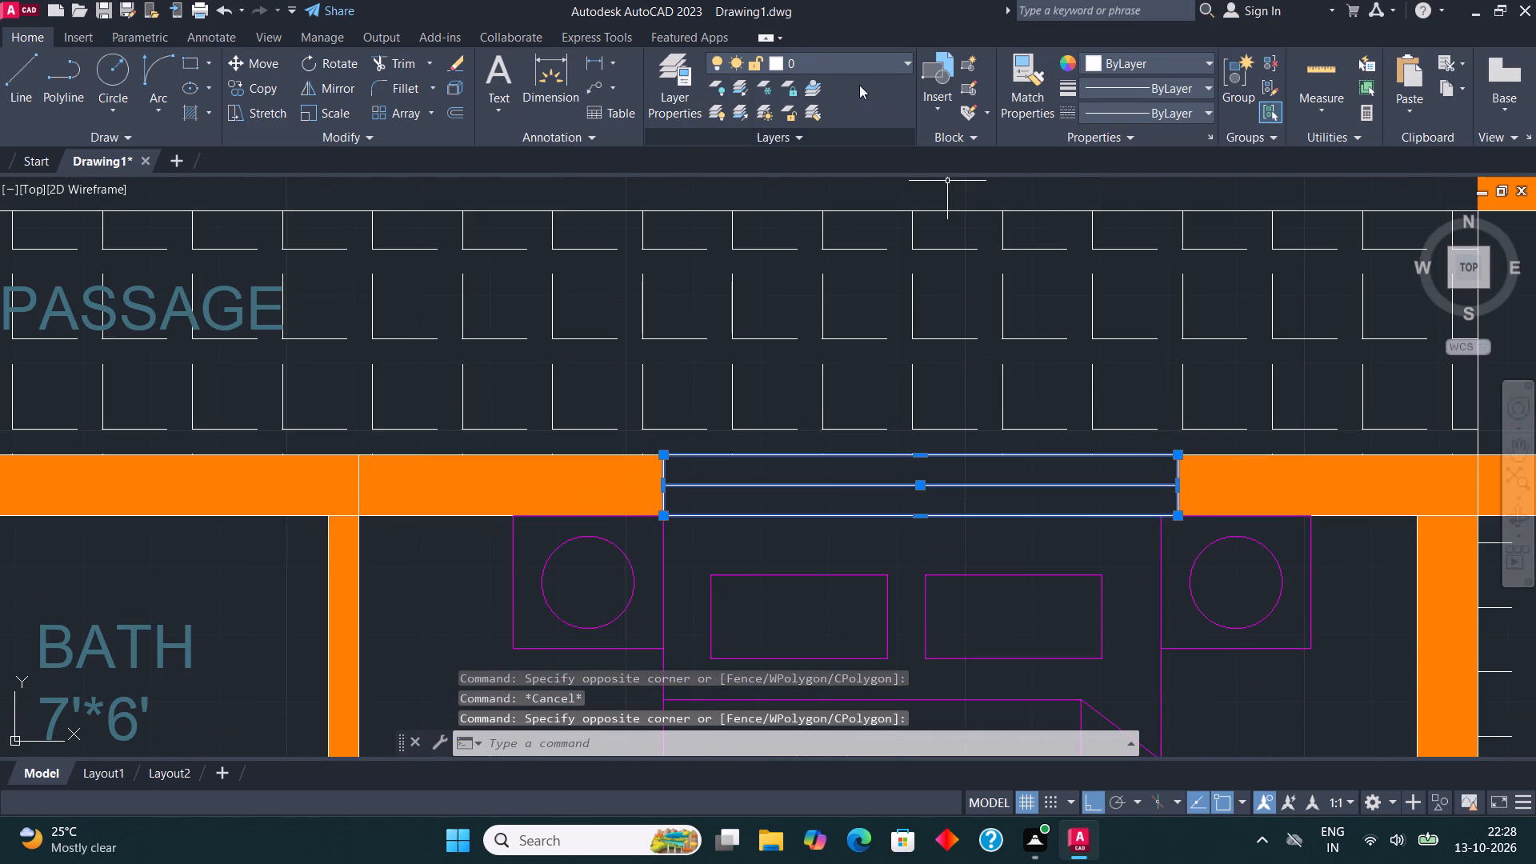
click(846, 67)
click(842, 282)
key(Escape)
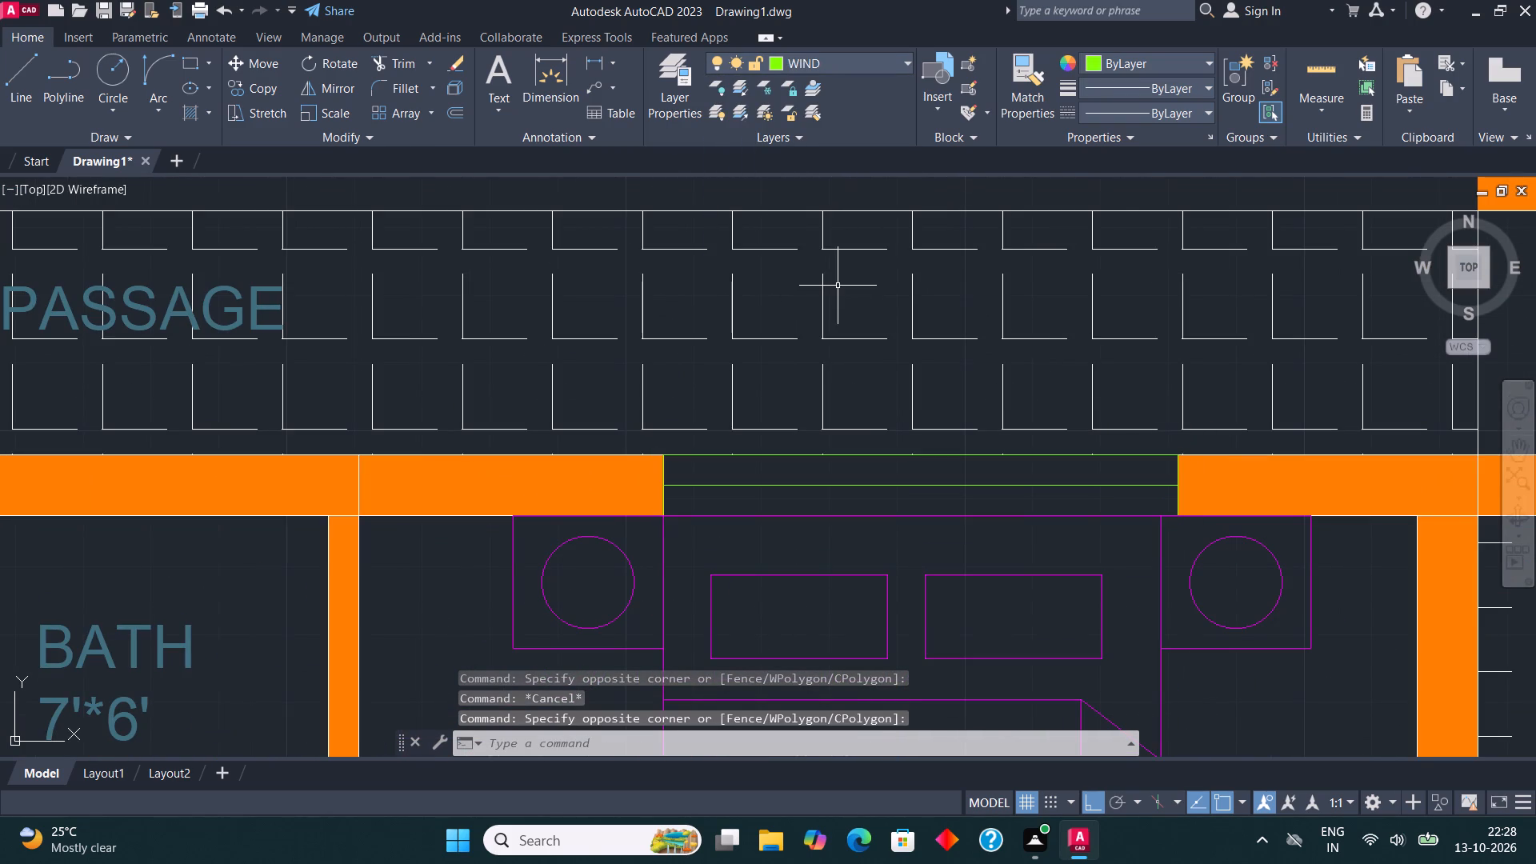
Trim away the furniture line overlapping the room-side edge of the 13'*15' bedroom's window.
click(404, 67)
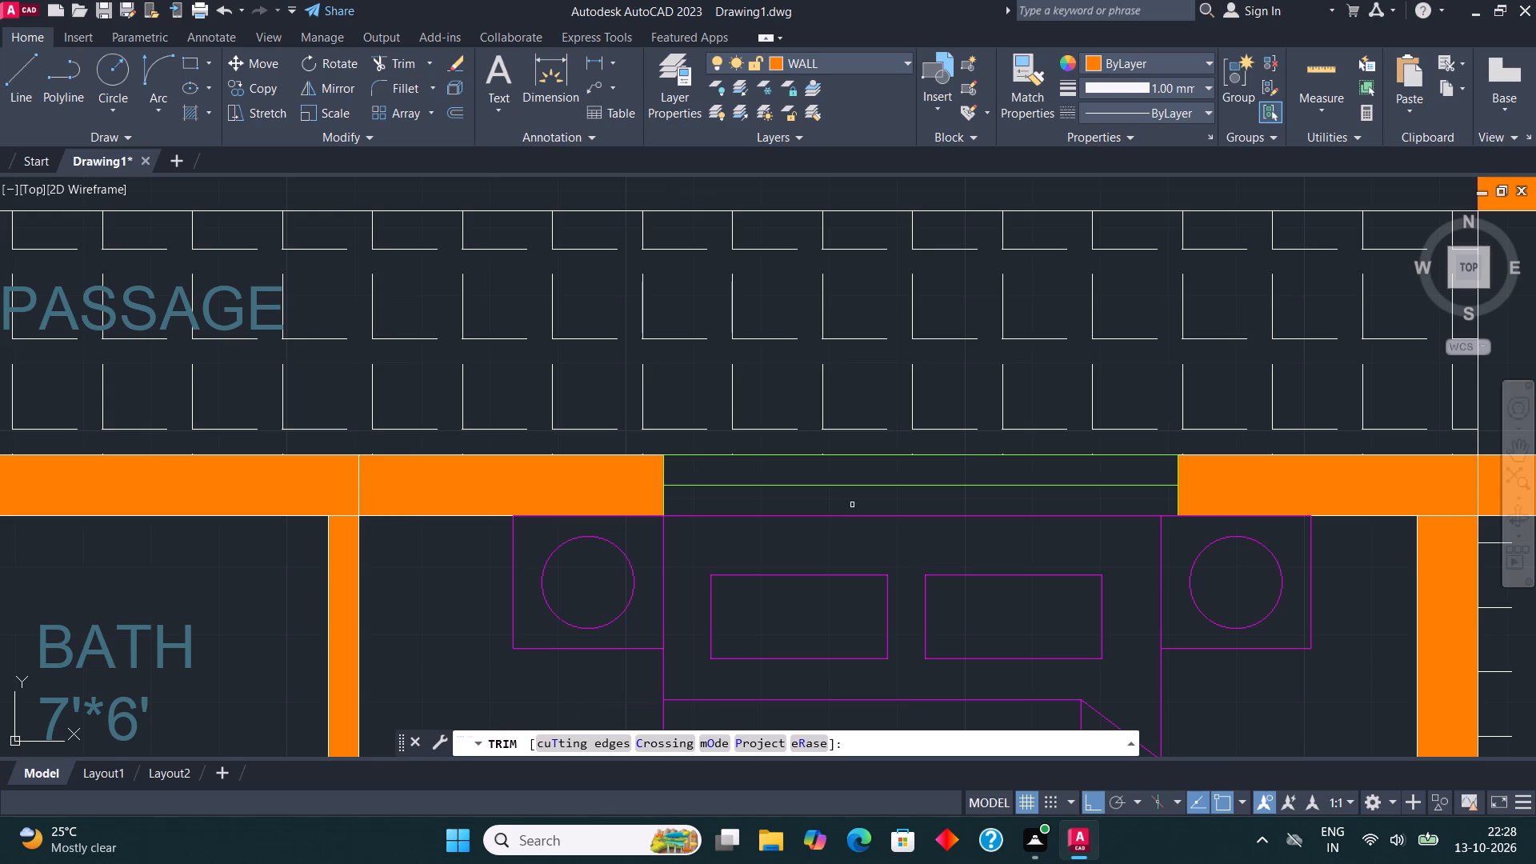
click(857, 515)
key(Escape)
Move the laundry-side window of the 6'10"*6' bath to the WIND layer.
scroll(679, 498, down, 3)
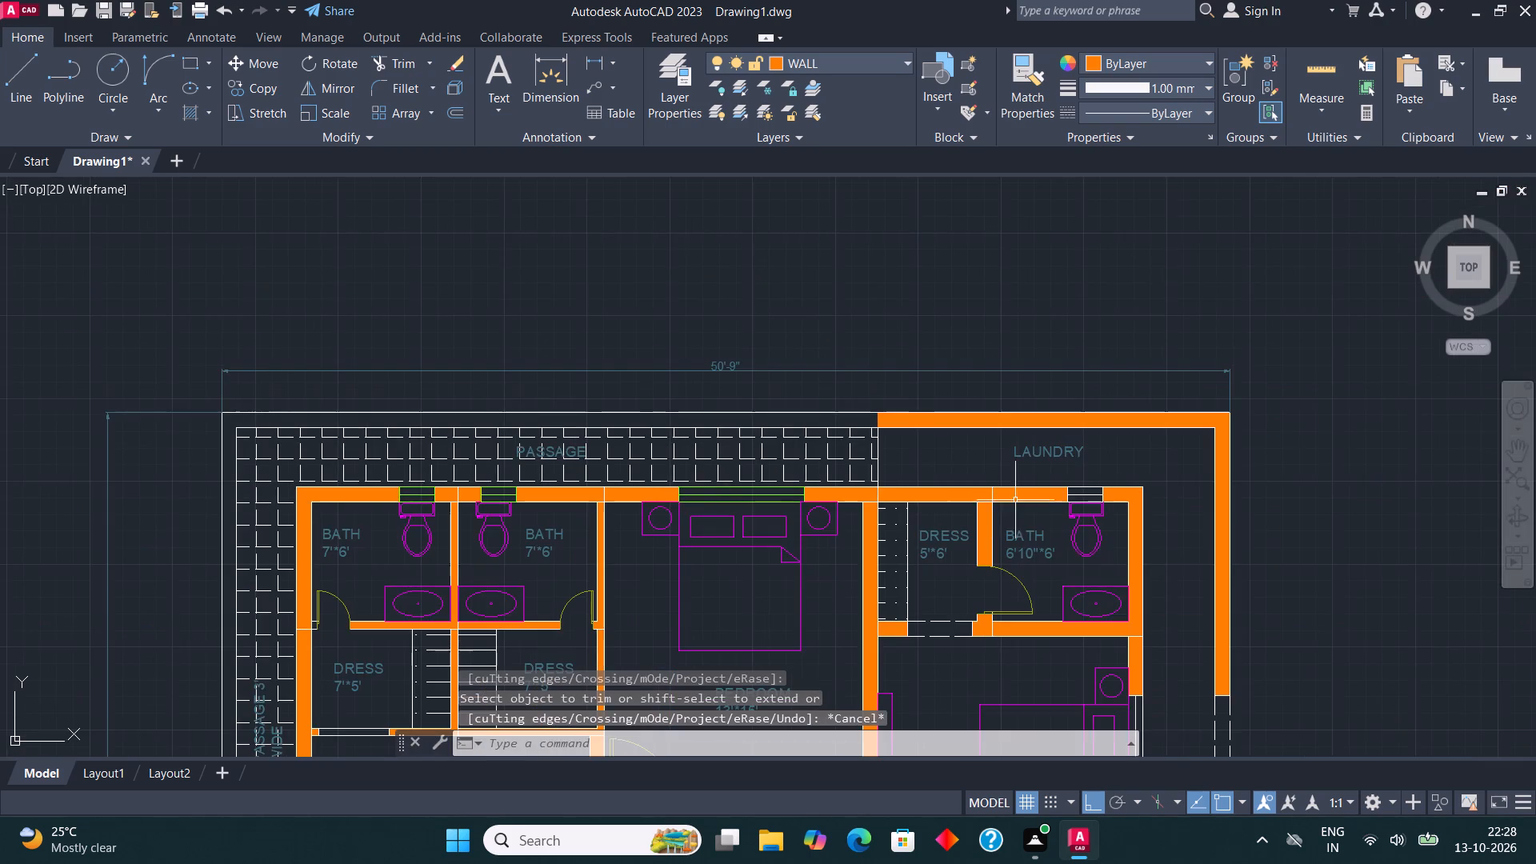
scroll(1155, 517, up, 3)
click(738, 494)
click(932, 374)
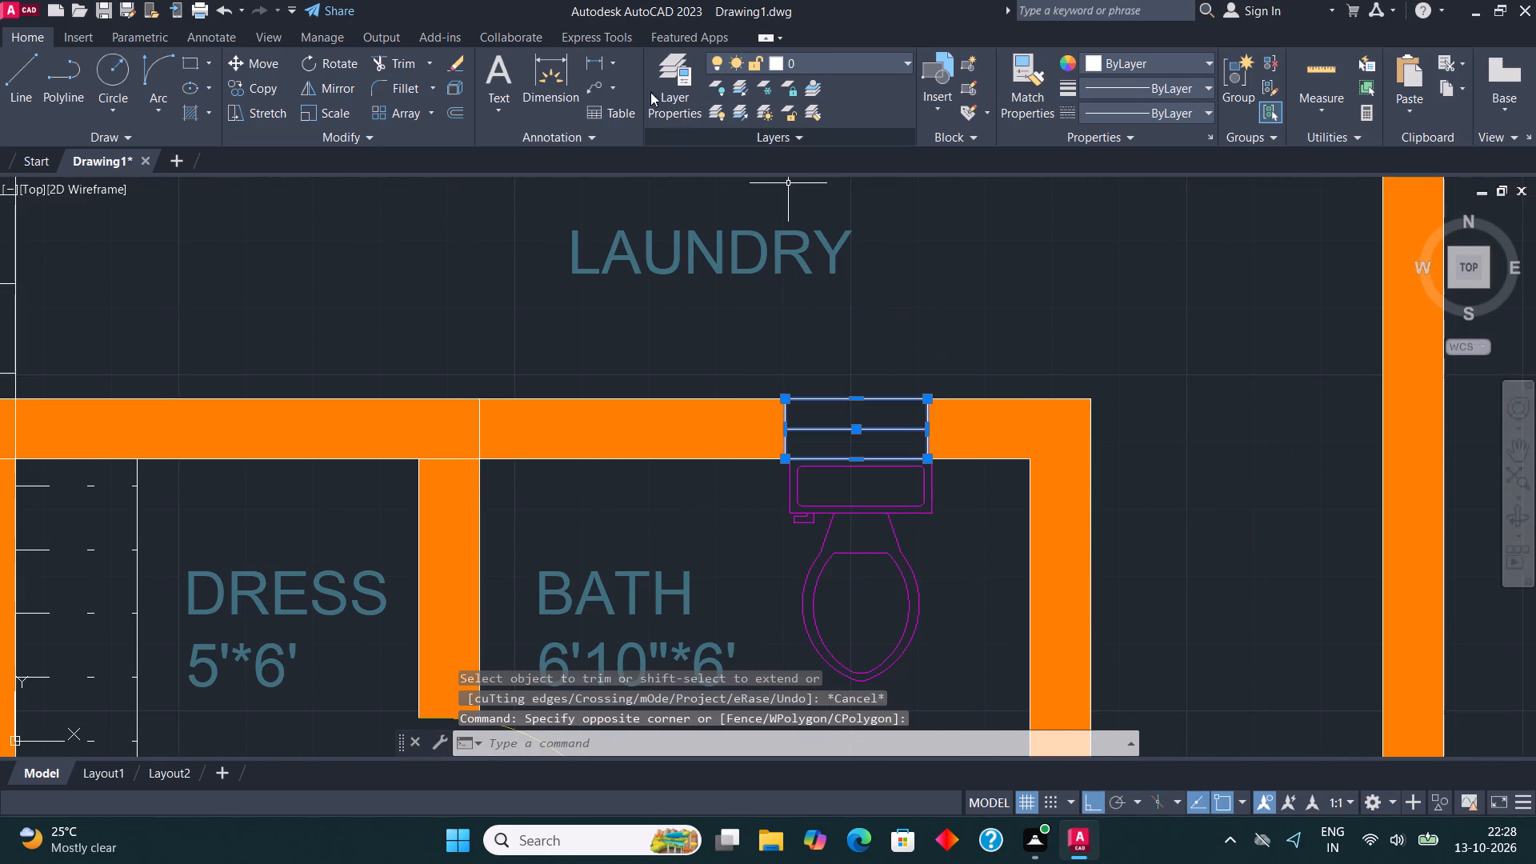
click(818, 67)
click(828, 276)
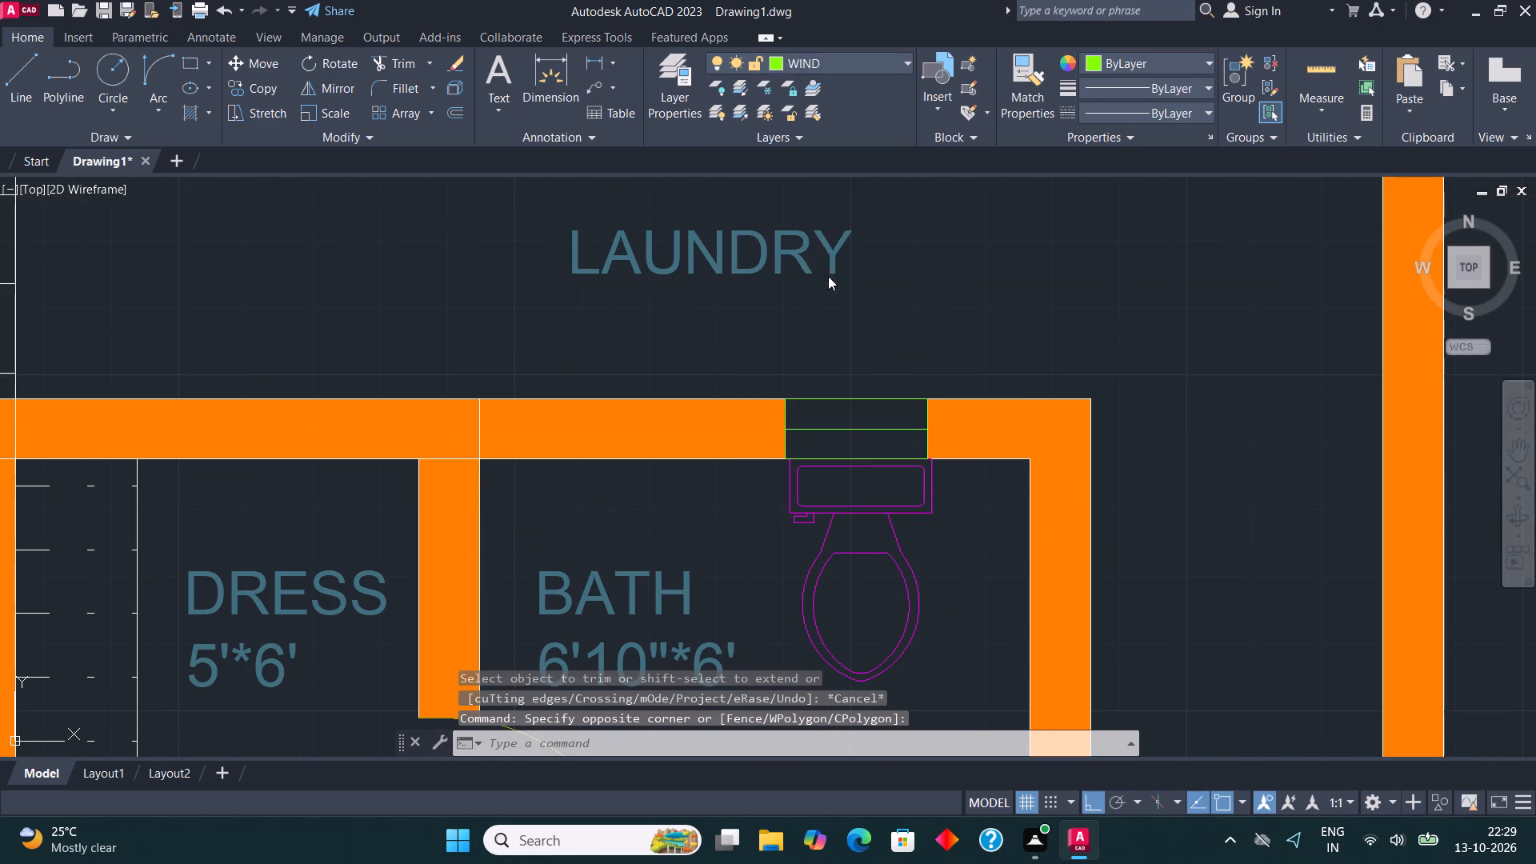
key(Escape)
Move the passage-side window behind the bed in the 12'6"*15' bedroom to the WIND layer.
scroll(813, 328, down, 2)
middle_drag(886, 476, 884, 263)
middle_drag(907, 346, 911, 244)
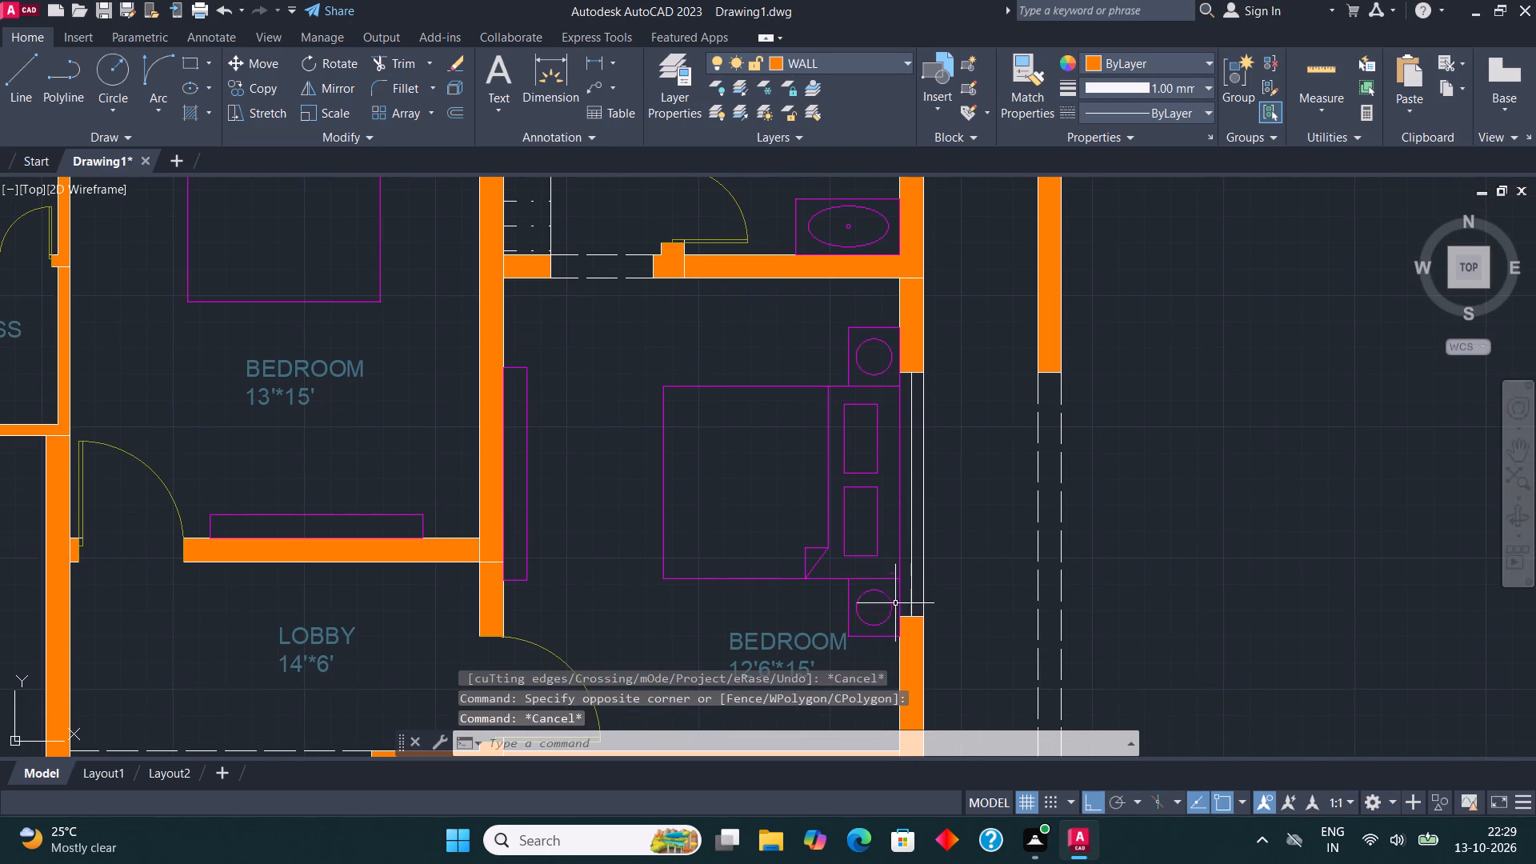
click(878, 654)
click(932, 339)
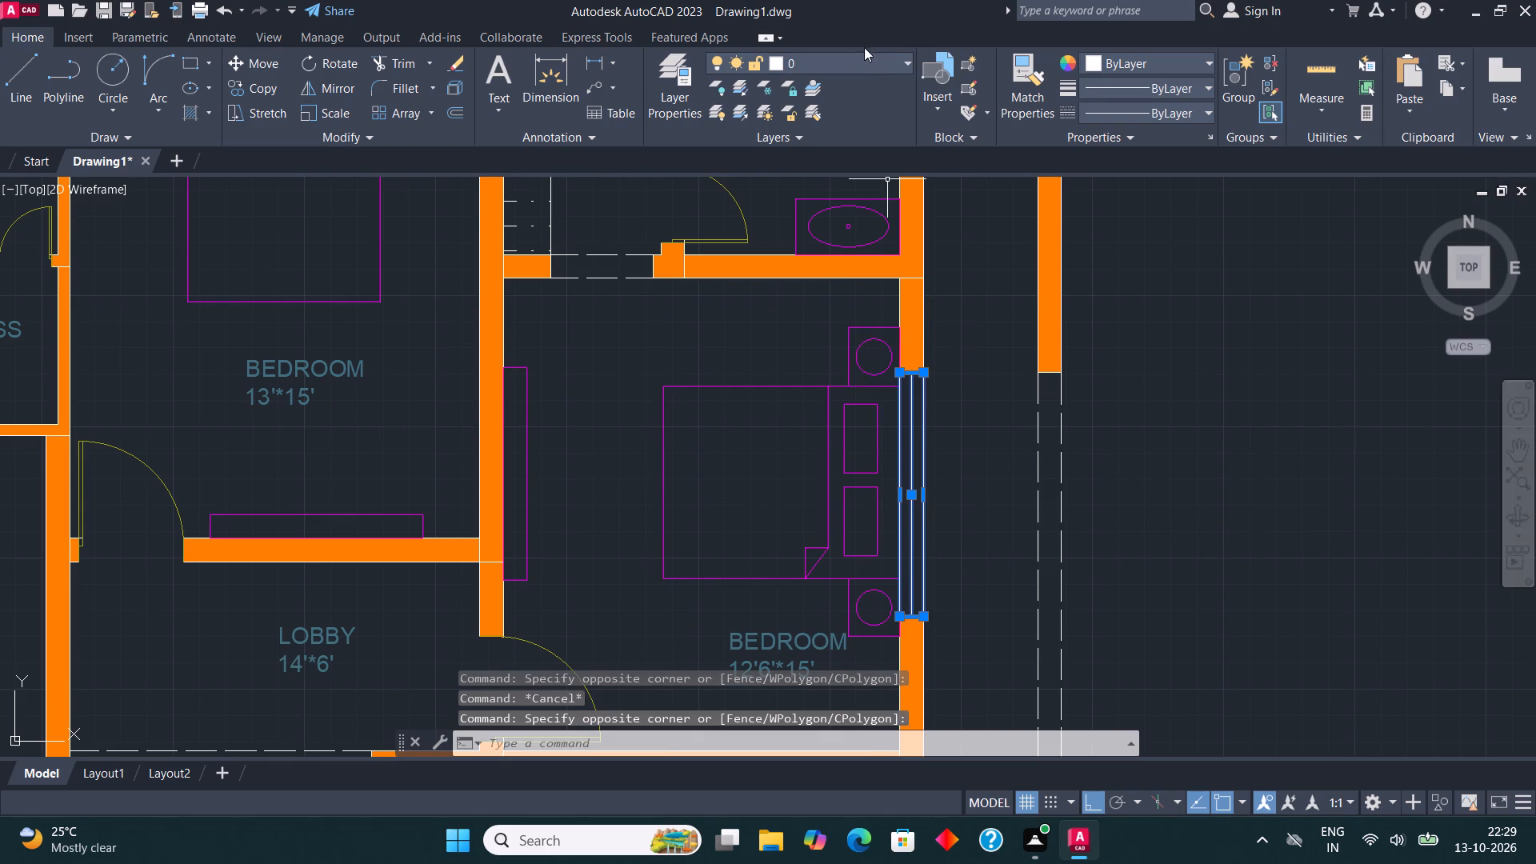
click(870, 59)
click(874, 271)
key(Escape)
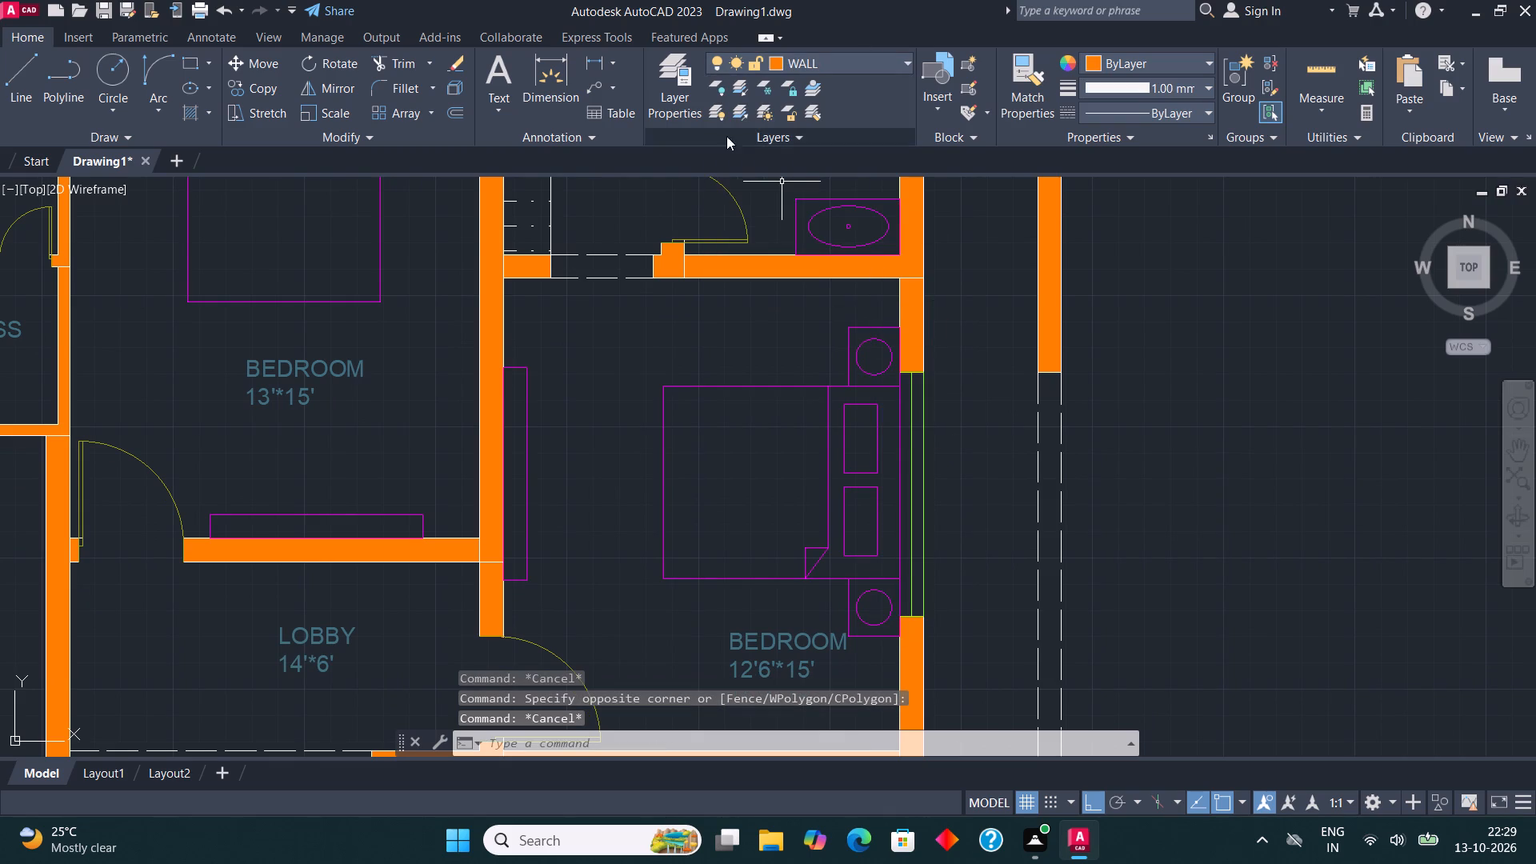
Trim away the furniture line overlapping the room-side edge of the 12'6"*15' bedroom's window.
click(403, 67)
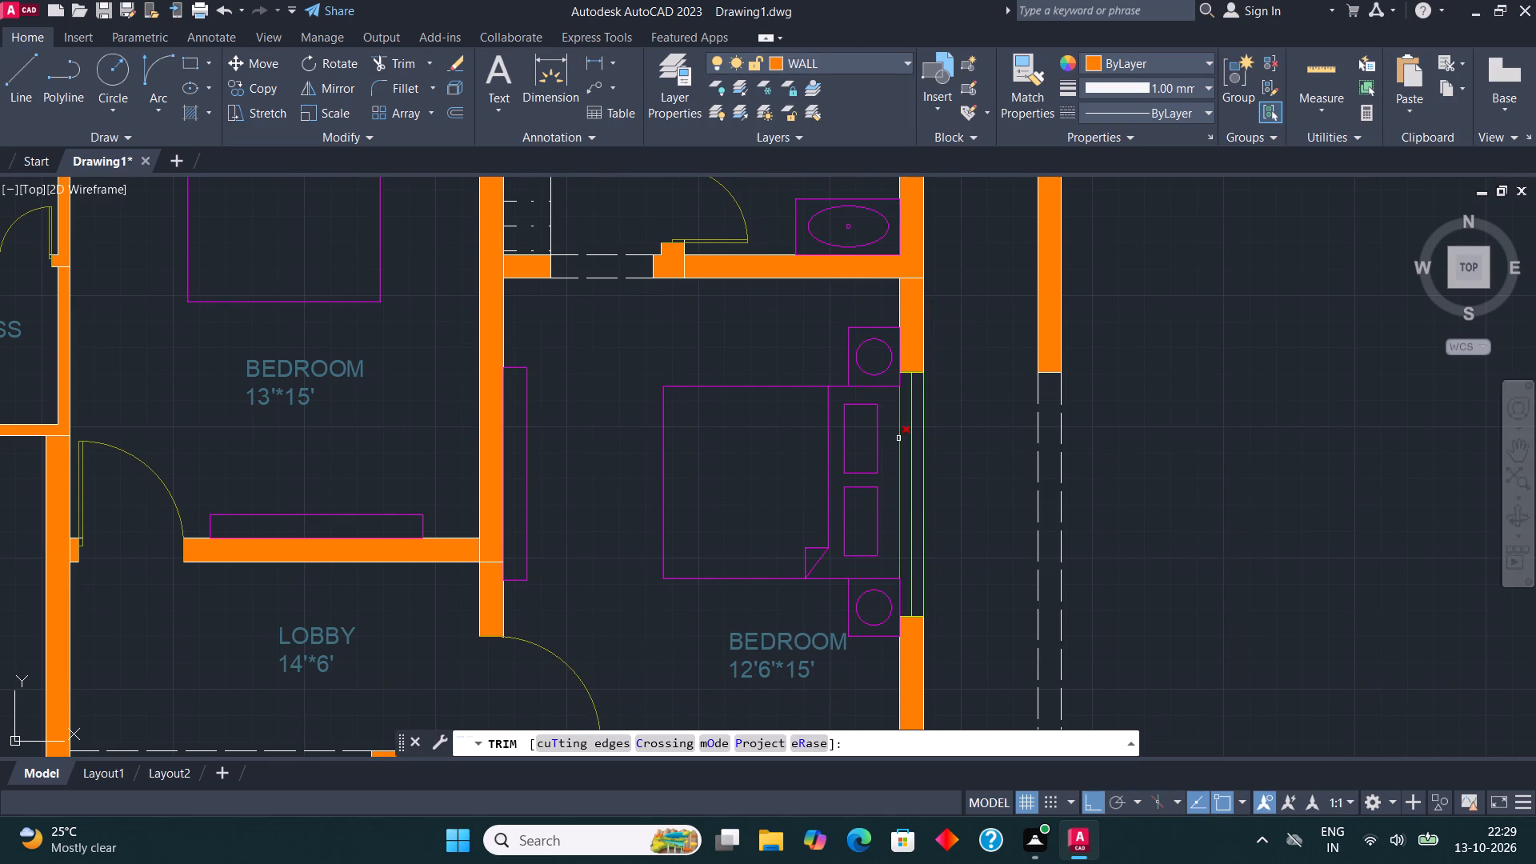
click(899, 439)
key(Escape)
Move the window between the dirty kitchen and the porch to the WIND layer.
scroll(885, 301, down, 3)
scroll(902, 499, up, 3)
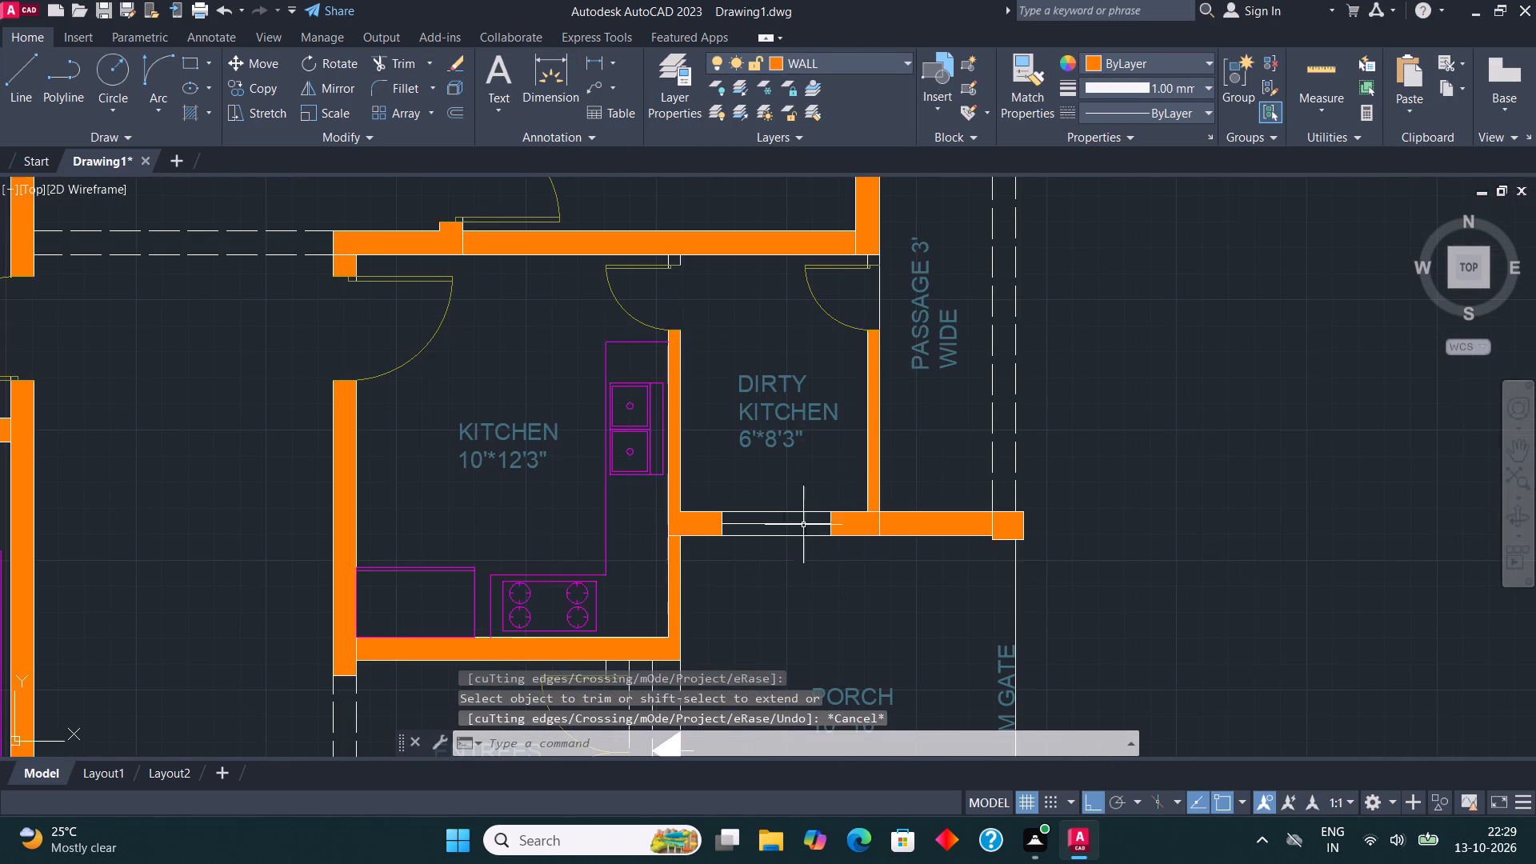
click(713, 525)
key(Escape)
drag(700, 553, 737, 514)
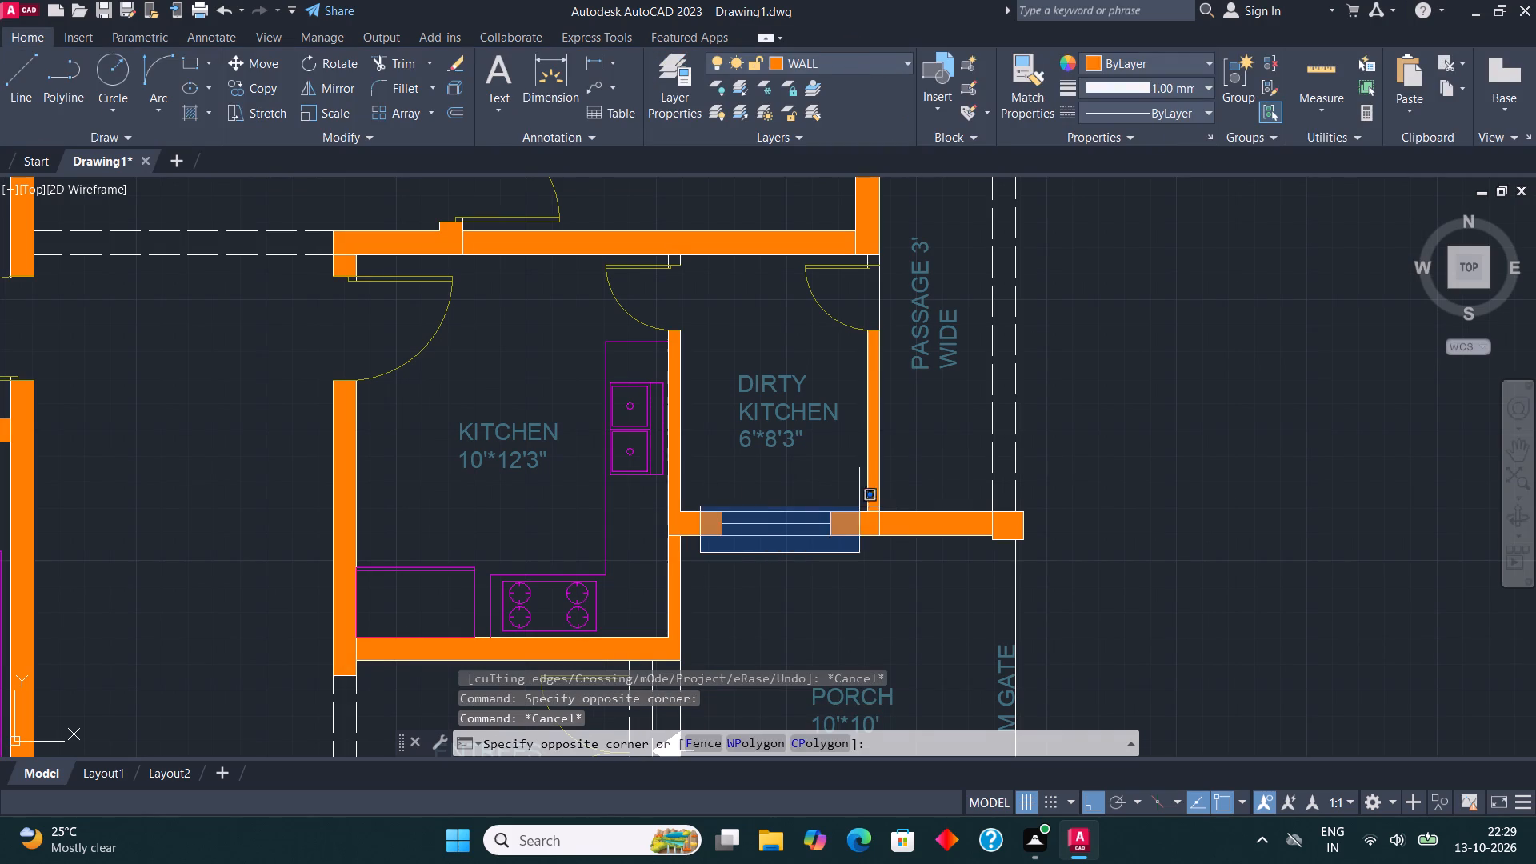
click(869, 506)
click(838, 61)
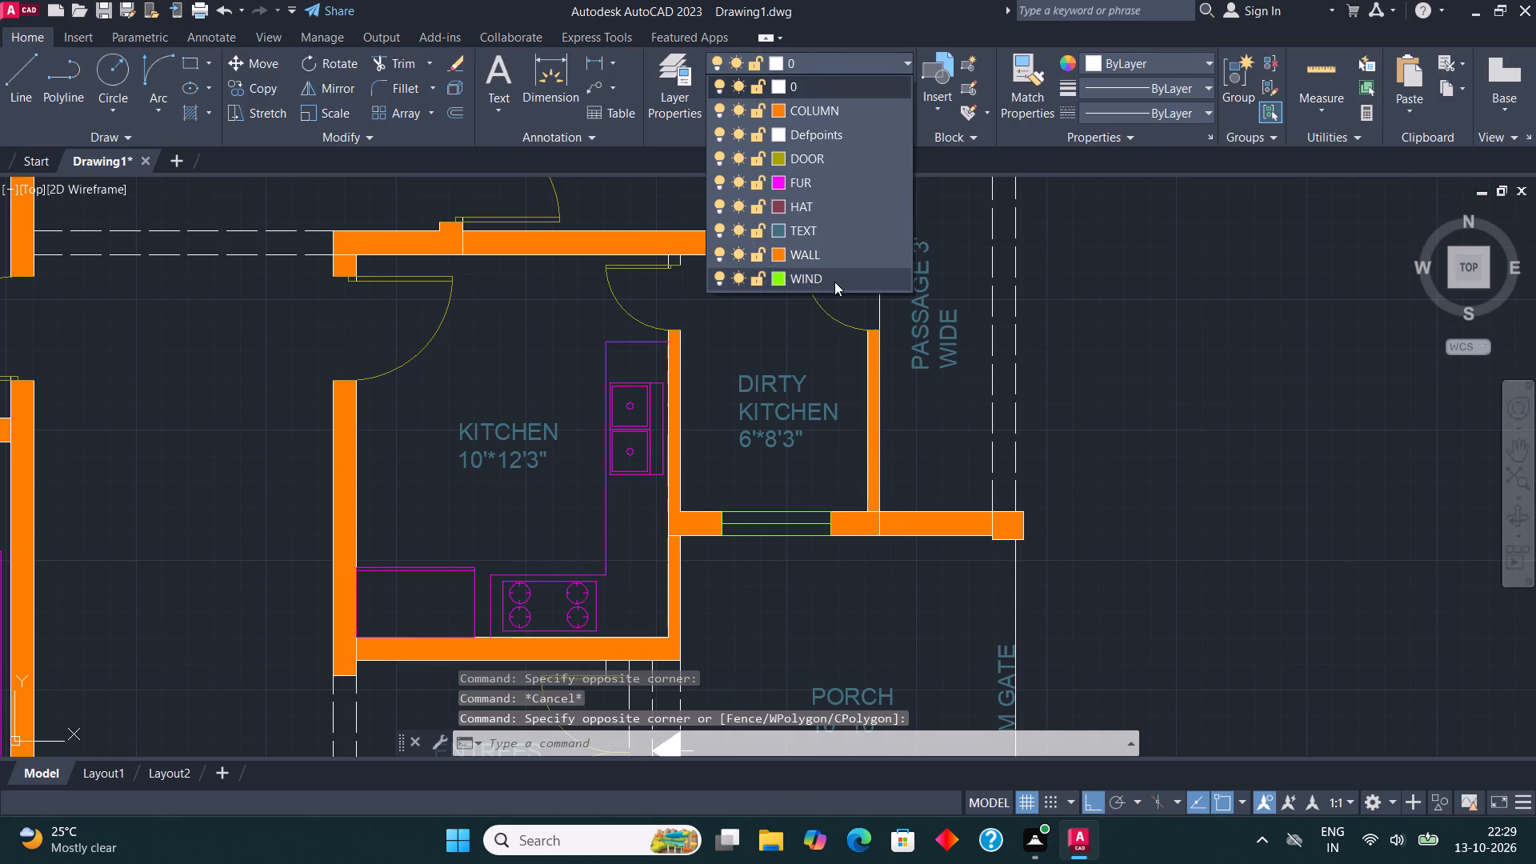
click(834, 282)
key(Escape)
Move the hall's window facing the 3' wide passage to the WIND layer.
scroll(834, 298, down, 2)
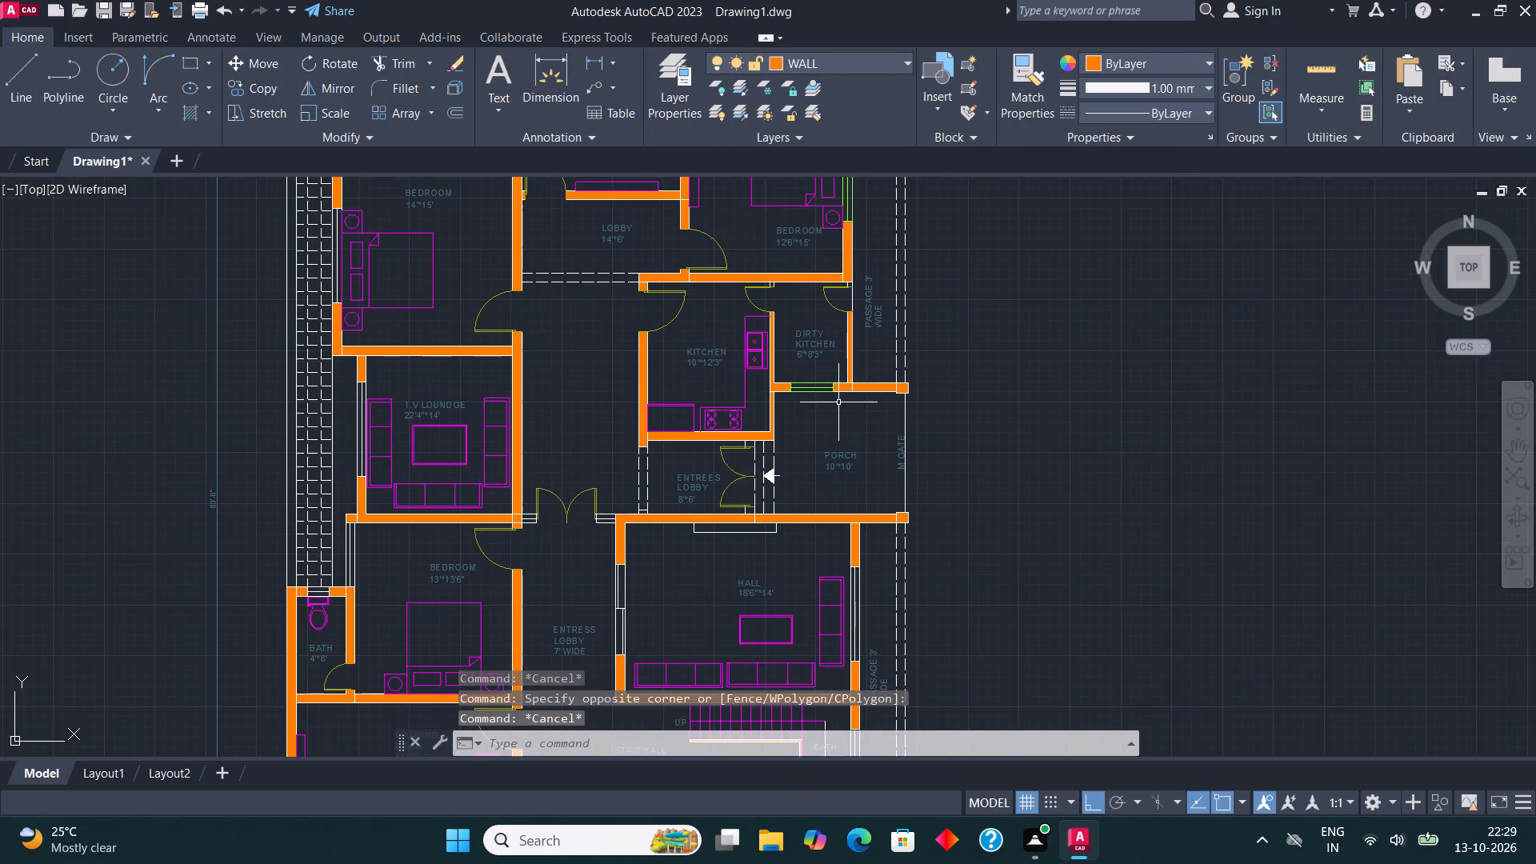
middle_drag(858, 378, 864, 298)
middle_drag(760, 523, 802, 416)
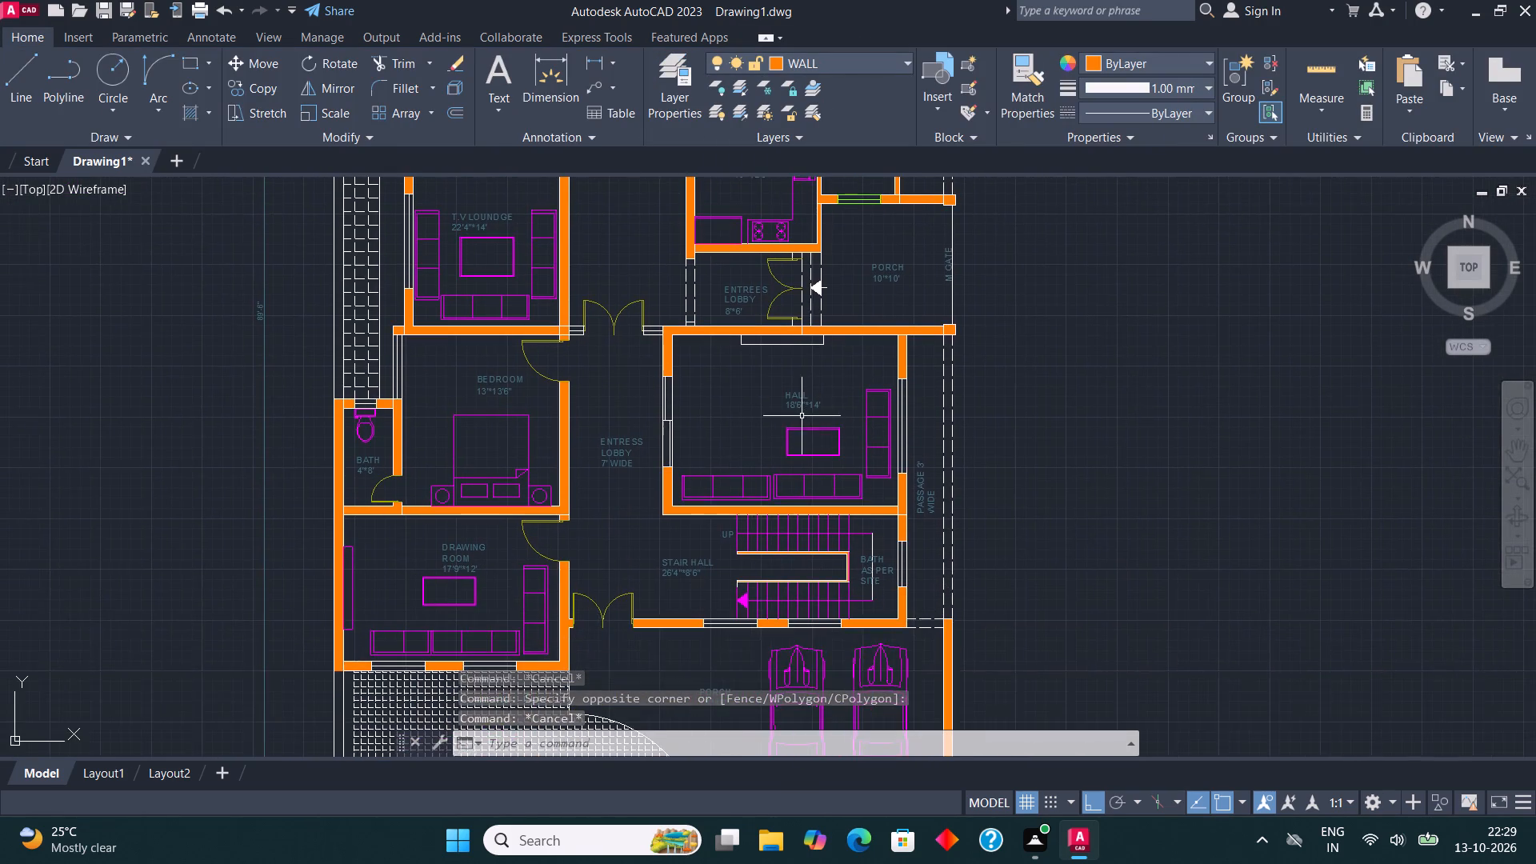
scroll(880, 468, up, 3)
click(927, 515)
scroll(939, 494, down, 1)
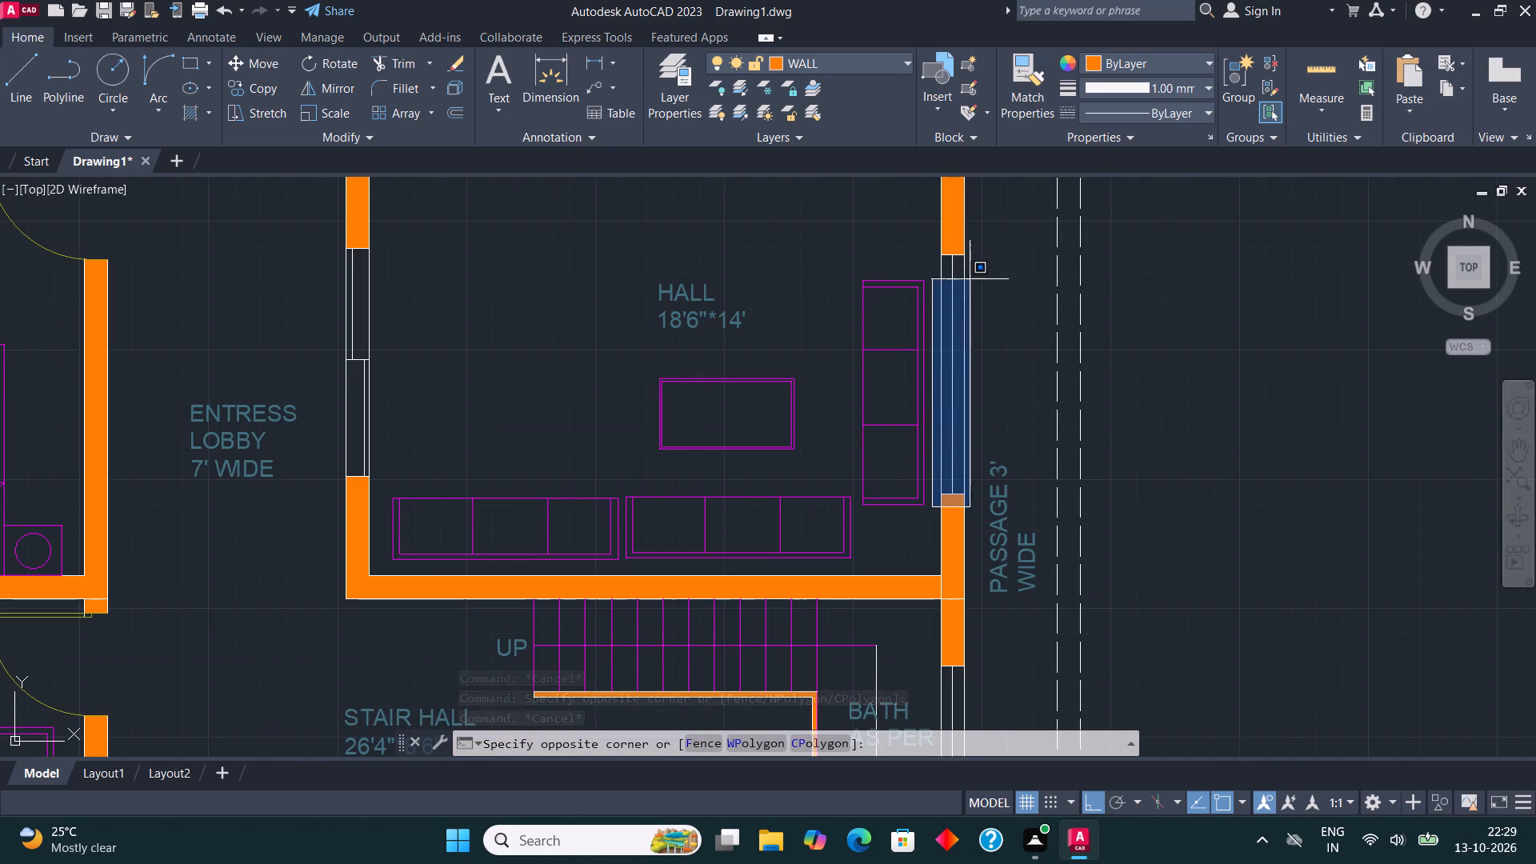
click(978, 254)
click(853, 63)
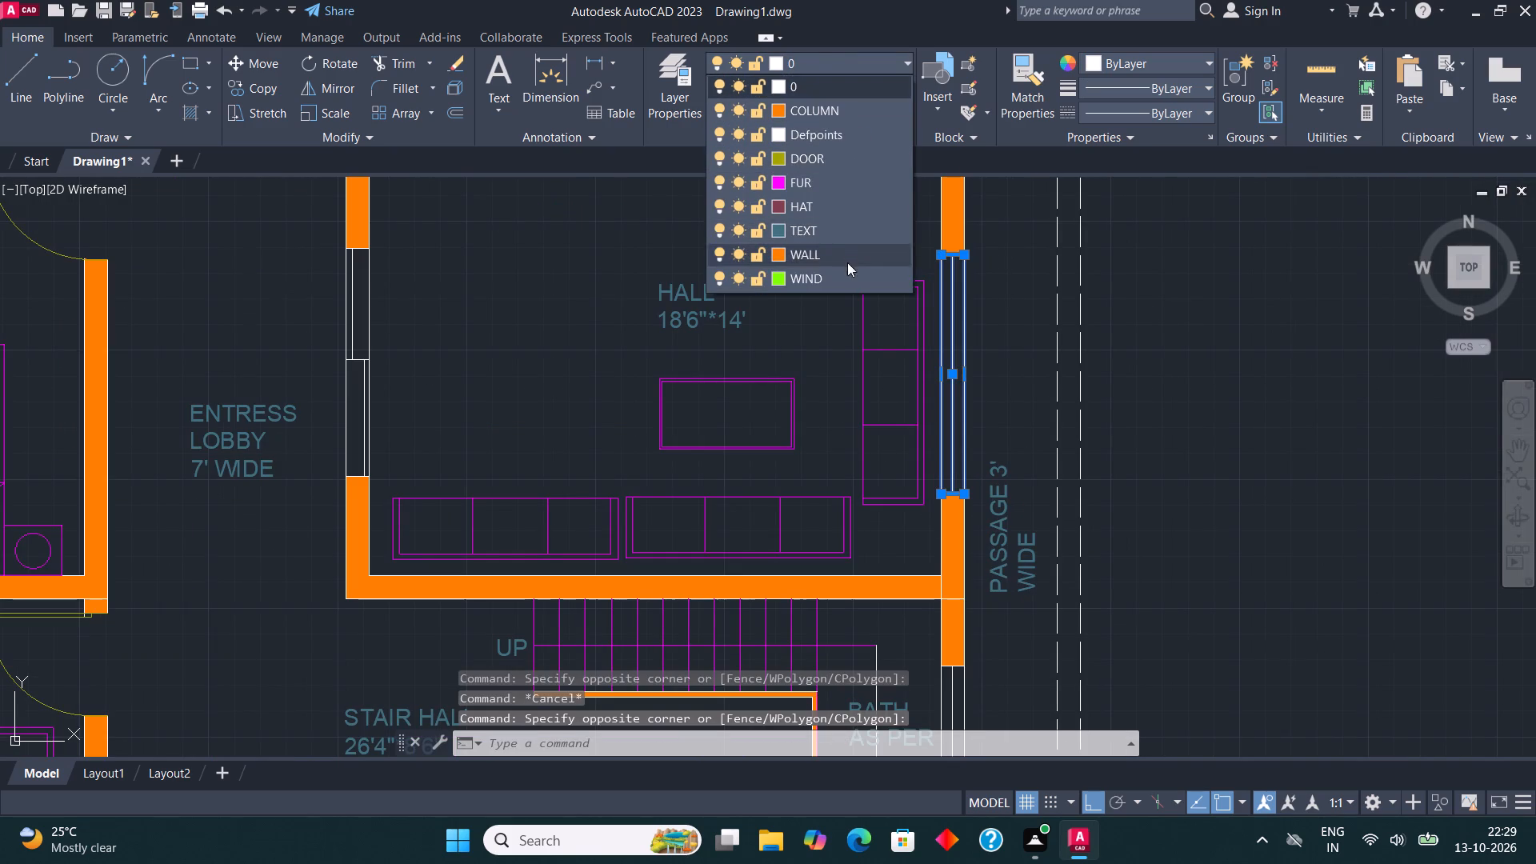
click(847, 278)
key(Escape)
Move the stair hall's passage-side window and its two porch-side windows to the WIND layer.
scroll(850, 306, down, 2)
middle_drag(870, 330, 862, 236)
scroll(879, 338, up, 2)
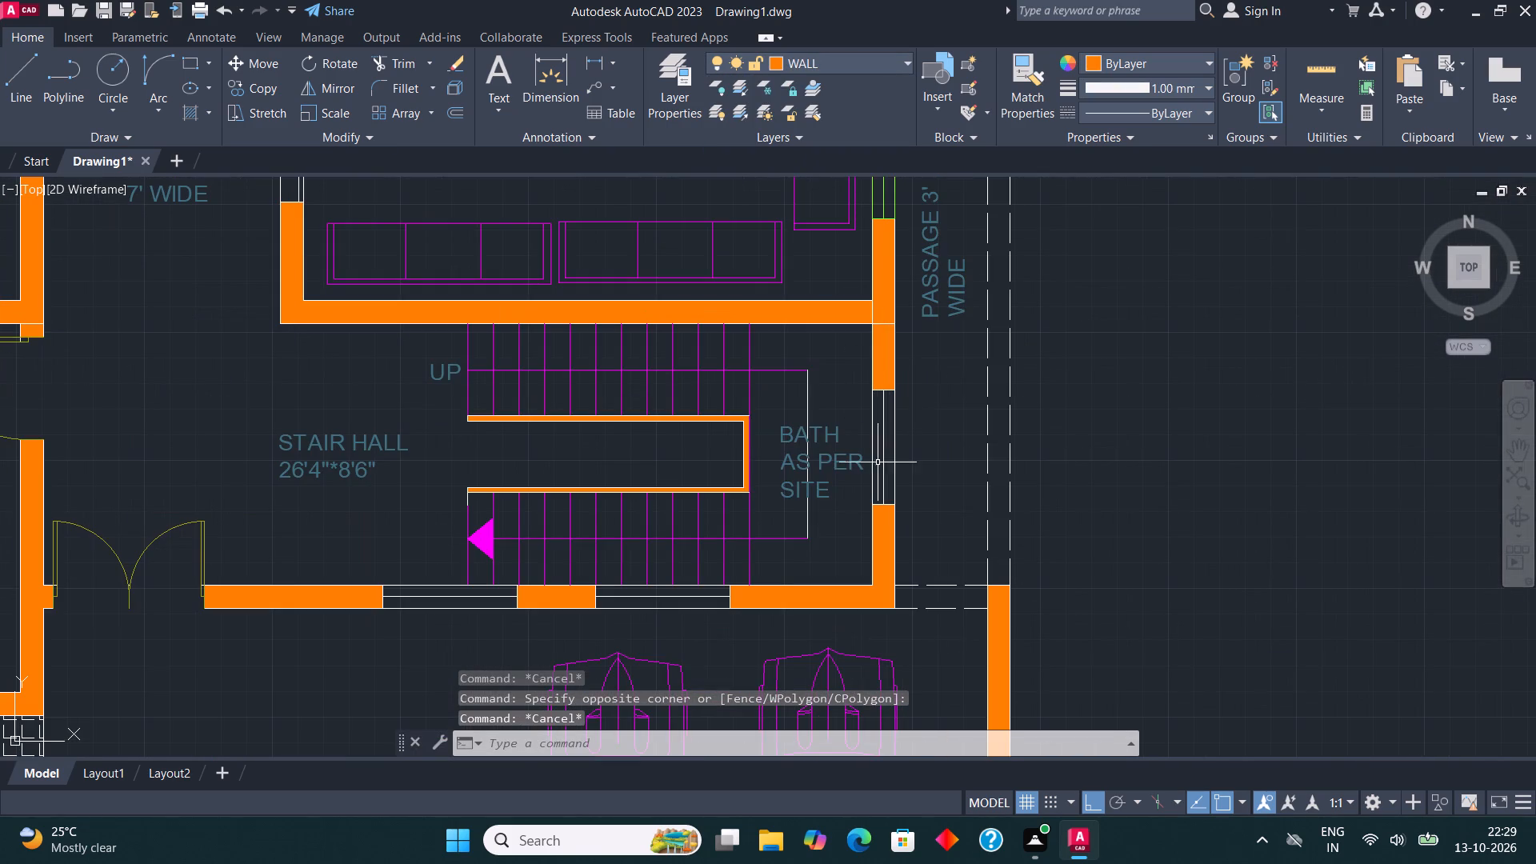
click(864, 514)
click(913, 377)
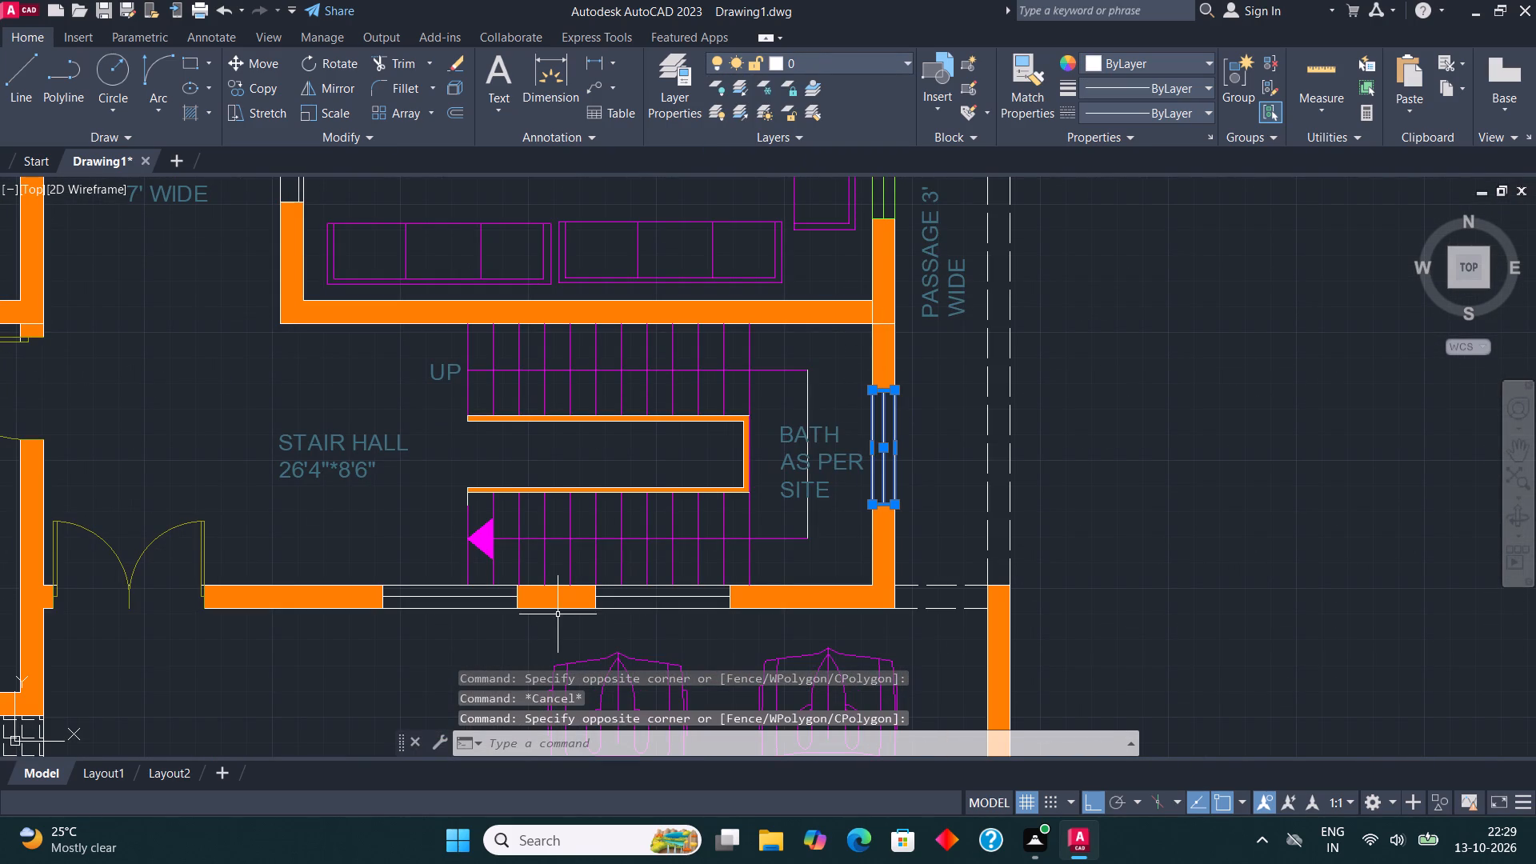
click(343, 638)
click(753, 568)
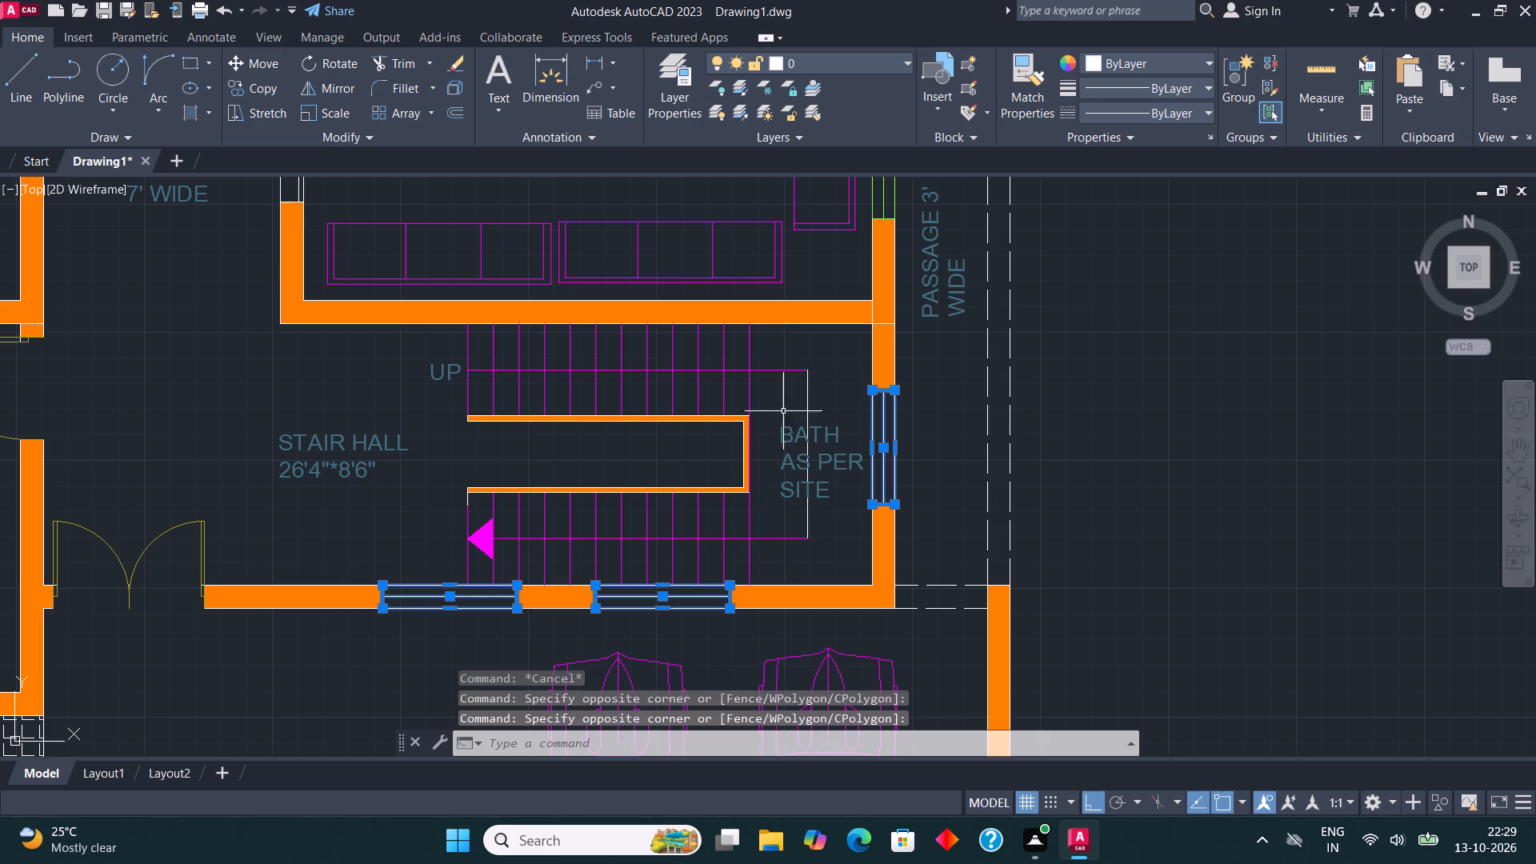
click(790, 66)
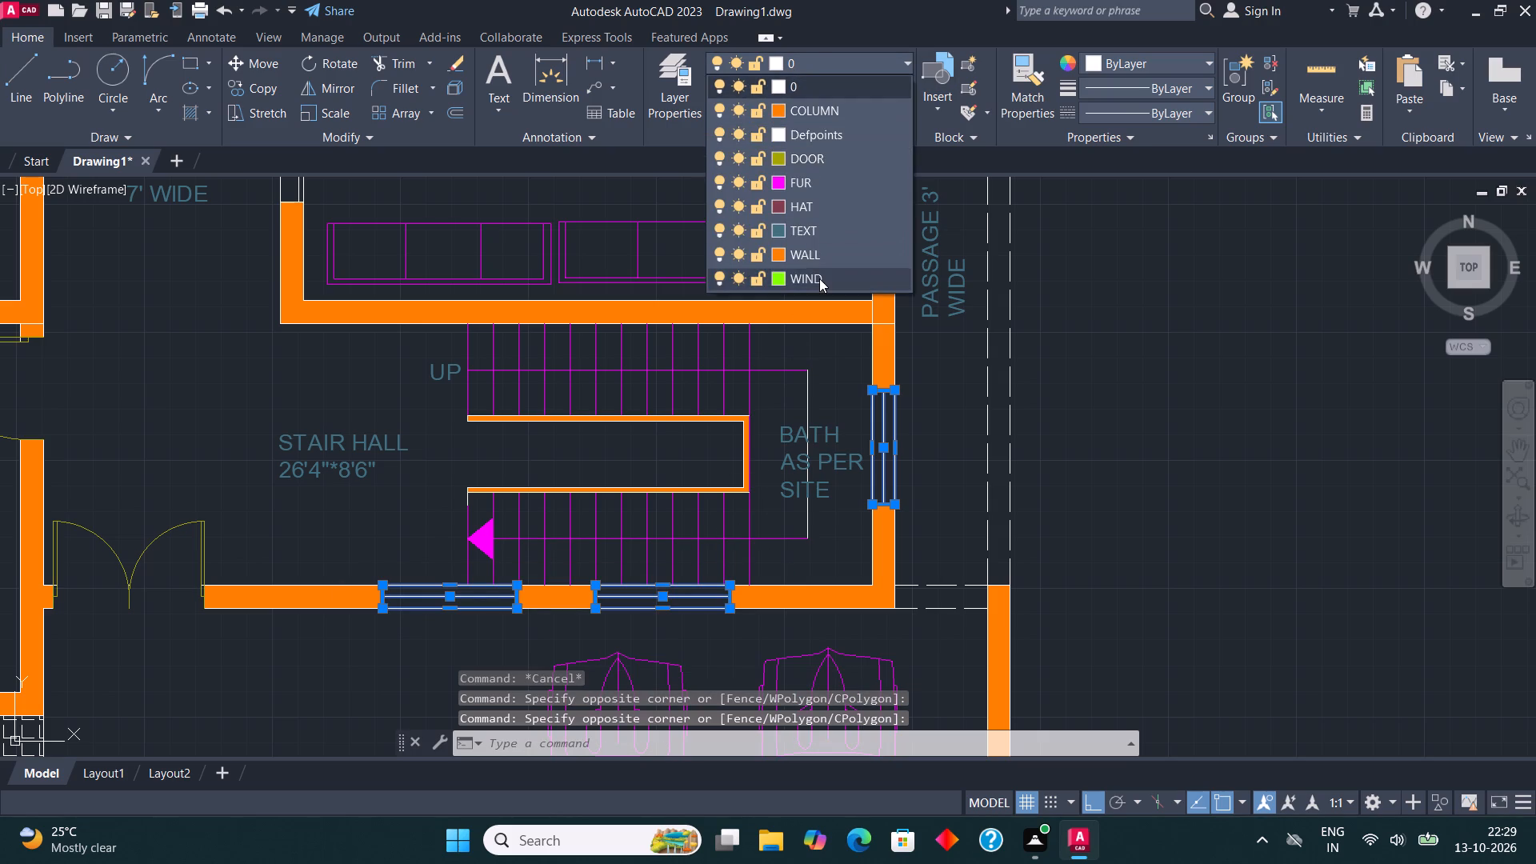
click(819, 278)
key(Escape)
Move the two windows in the drawing room wall behind the sofas to the WIND layer.
scroll(866, 384, down, 2)
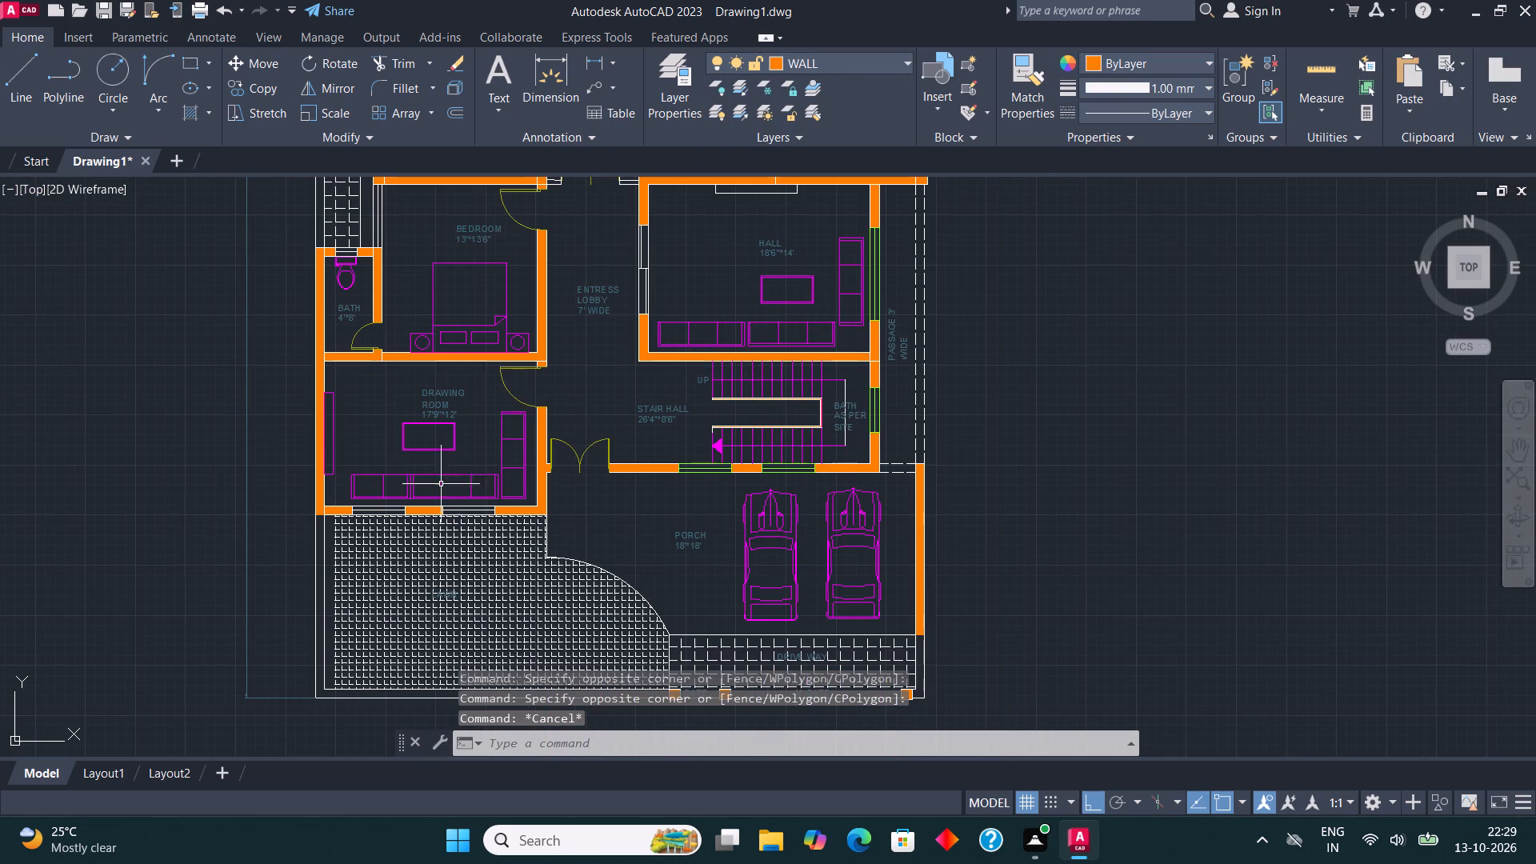
scroll(358, 515, up, 4)
click(298, 534)
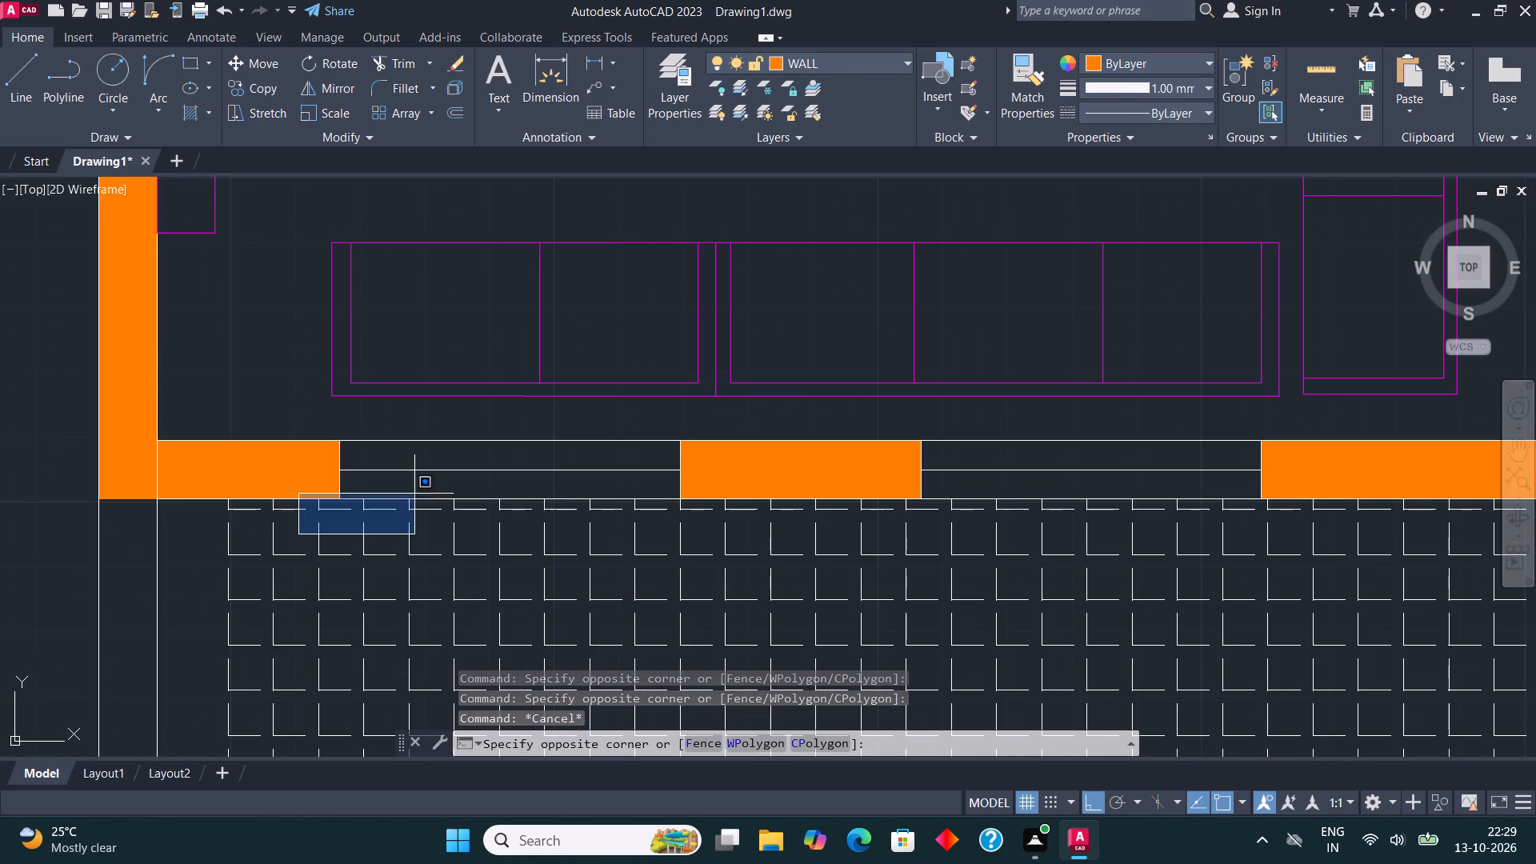
click(1288, 414)
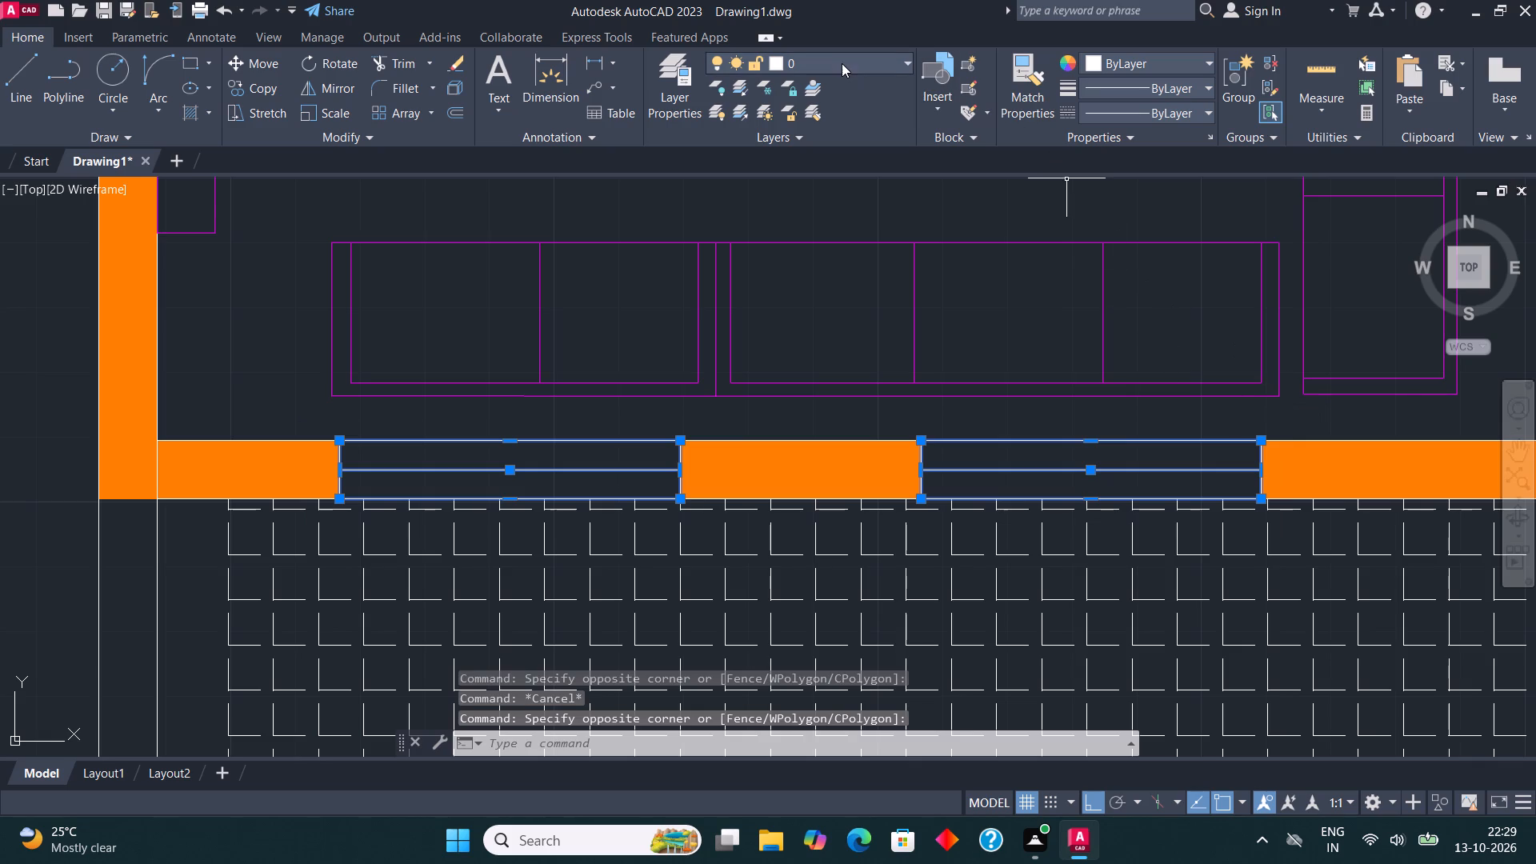
click(842, 63)
click(826, 274)
key(Escape)
Move the window of the 13'*13'6" bedroom beside the 4'*8' bath to the WIND layer.
scroll(702, 479, down, 3)
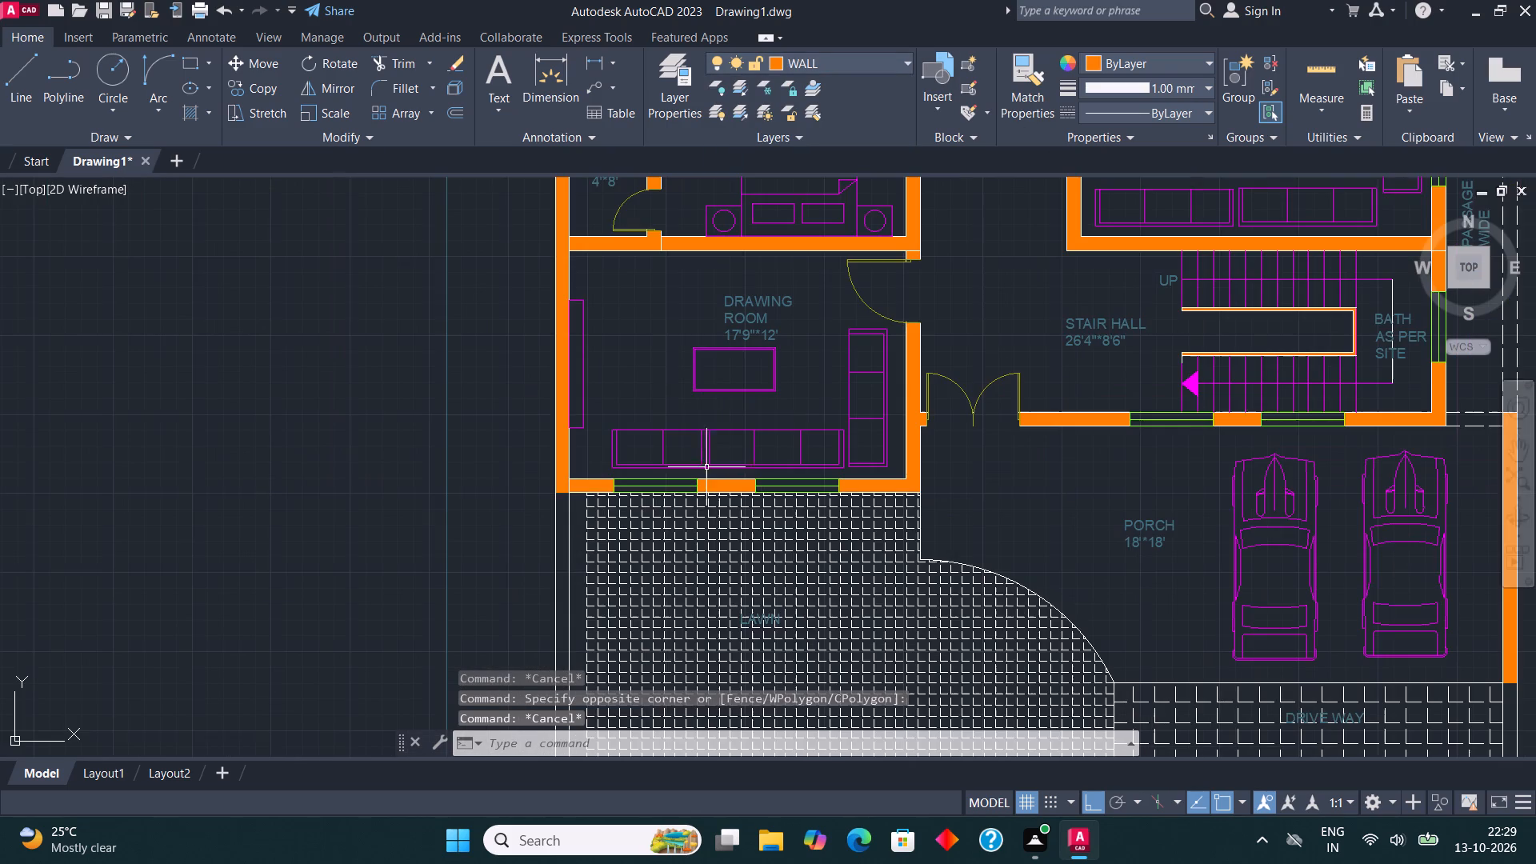
middle_drag(671, 371, 670, 602)
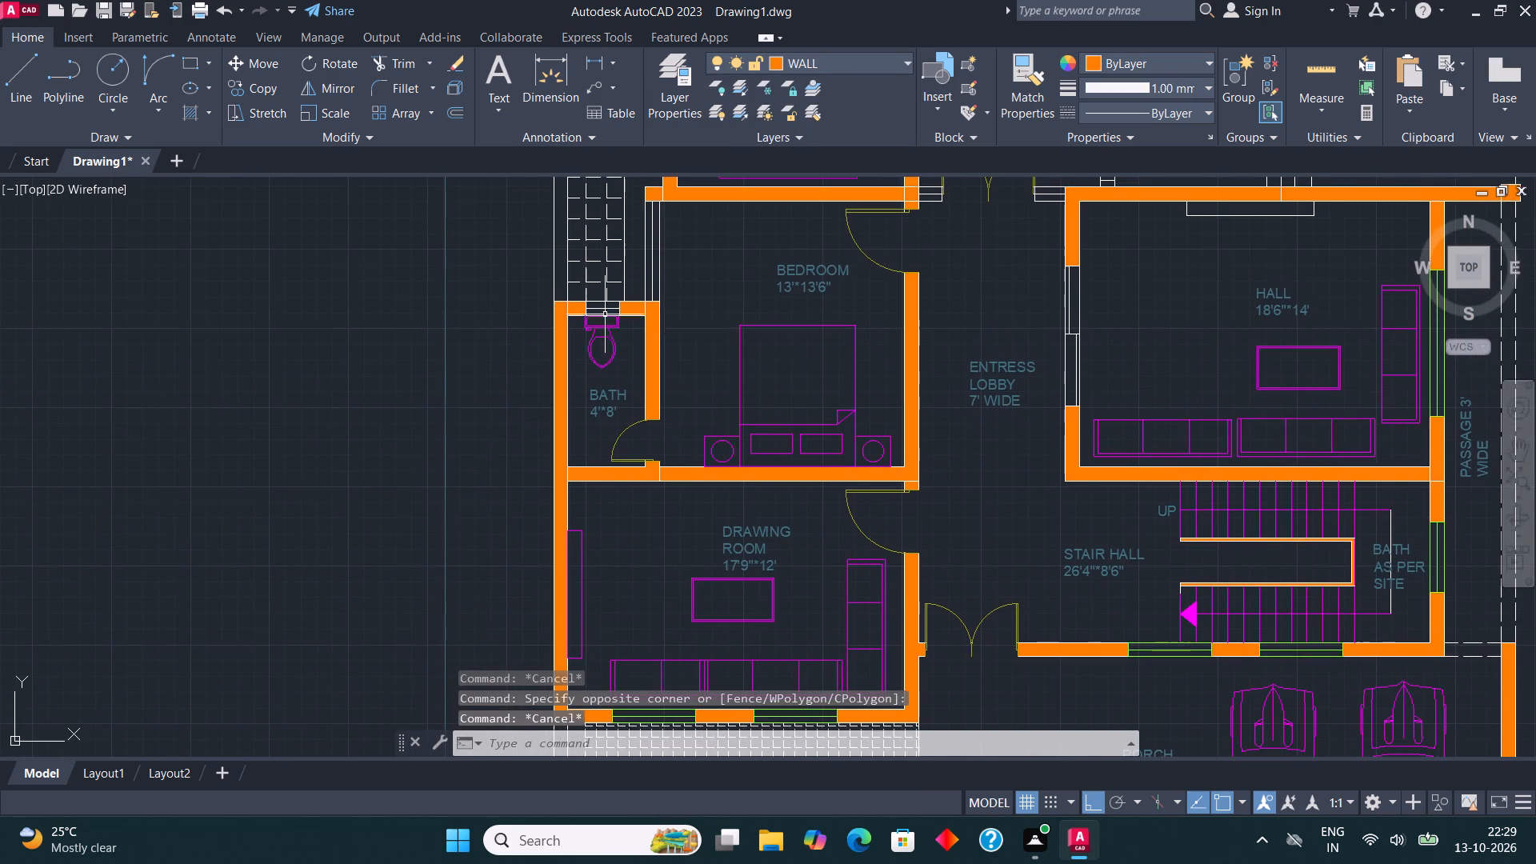
scroll(622, 298, up, 2)
middle_drag(625, 325, 615, 433)
click(627, 478)
scroll(640, 447, down, 1)
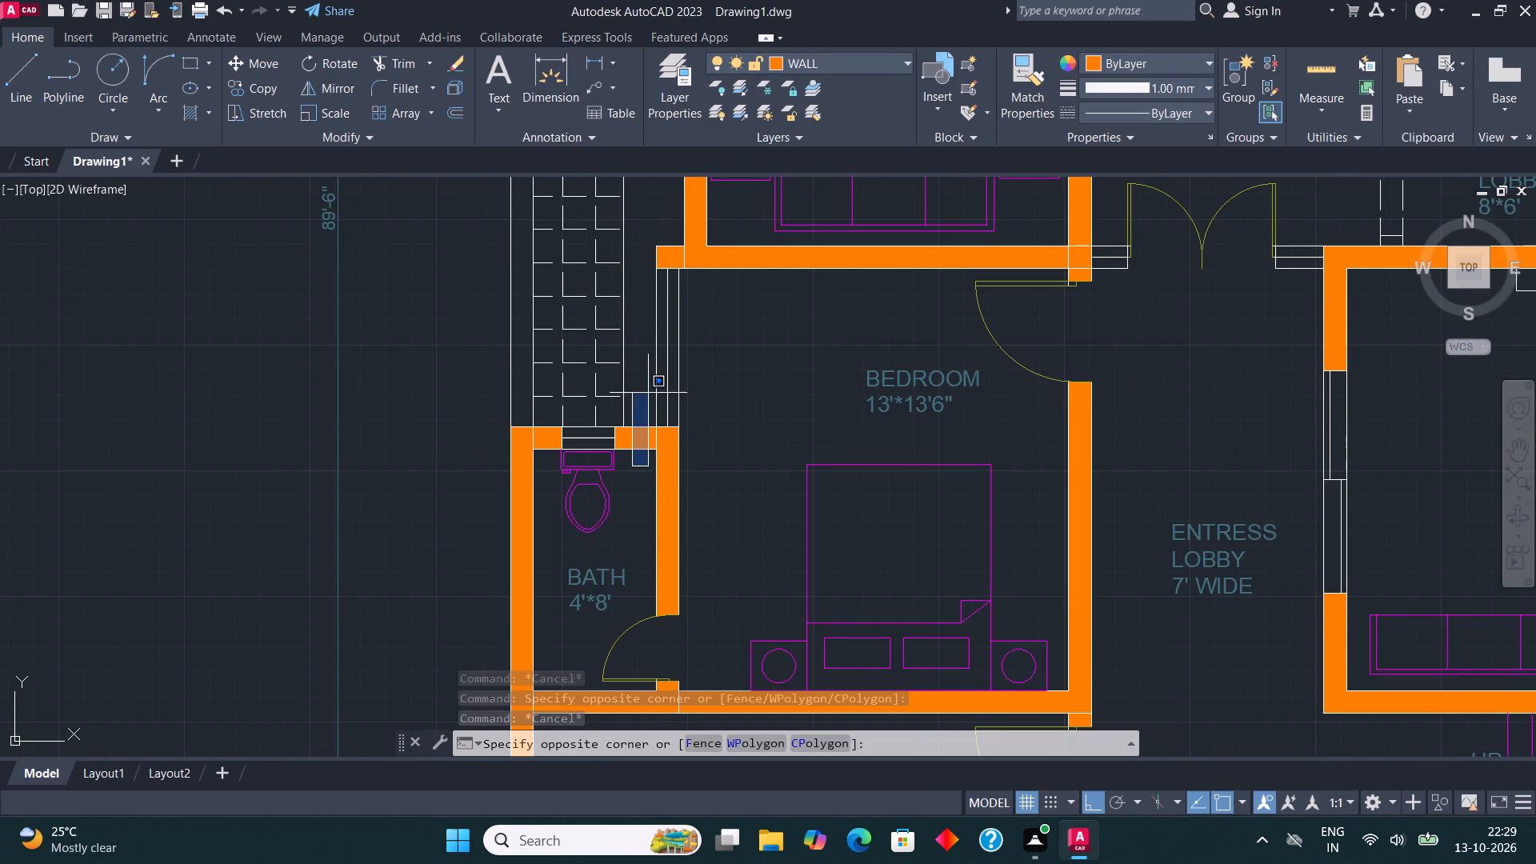
click(721, 261)
click(820, 56)
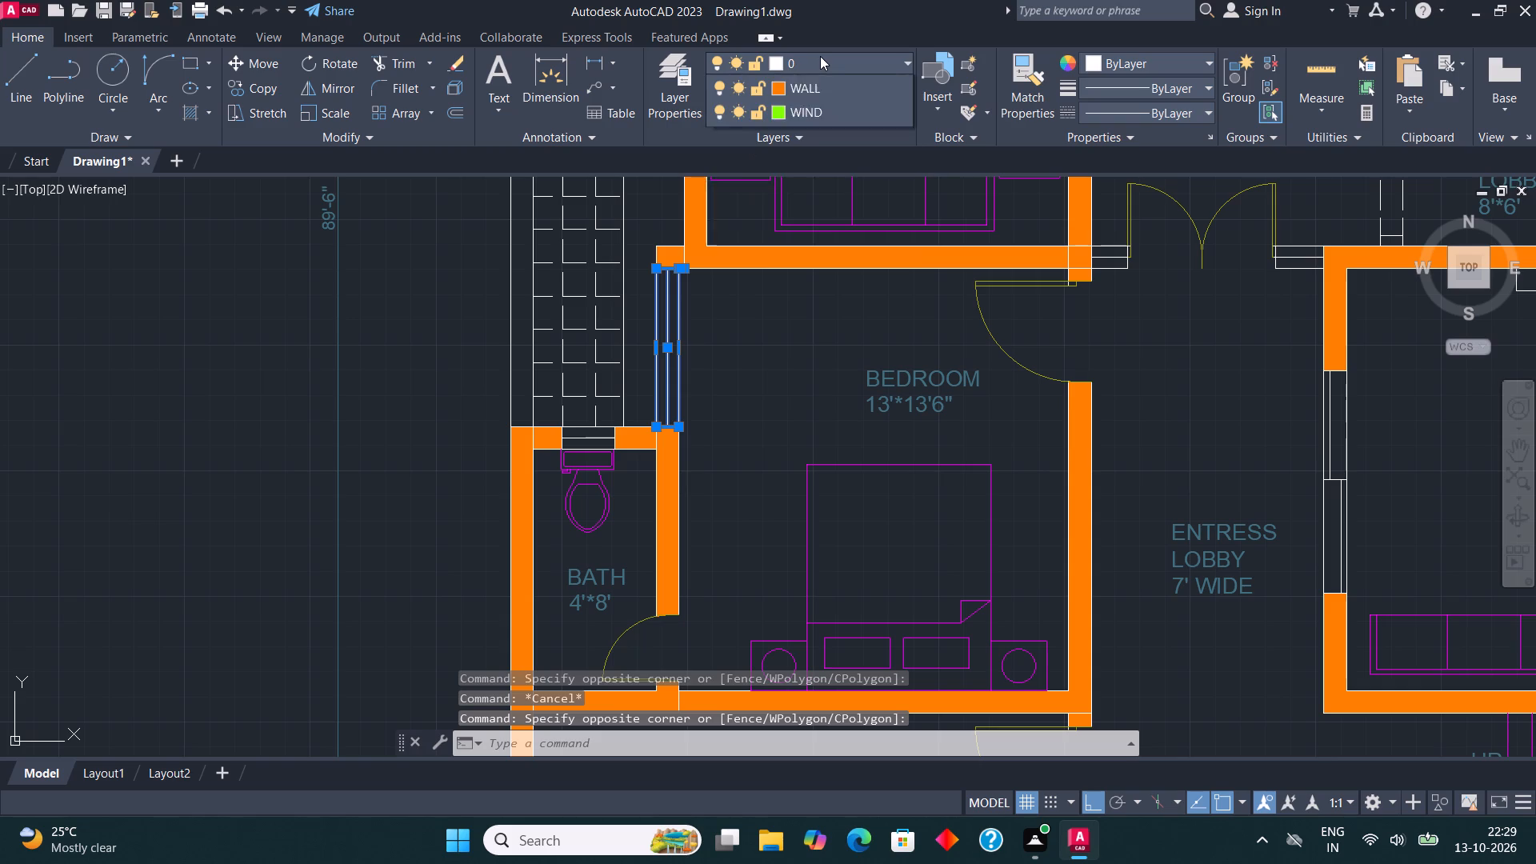
click(832, 277)
key(Escape)
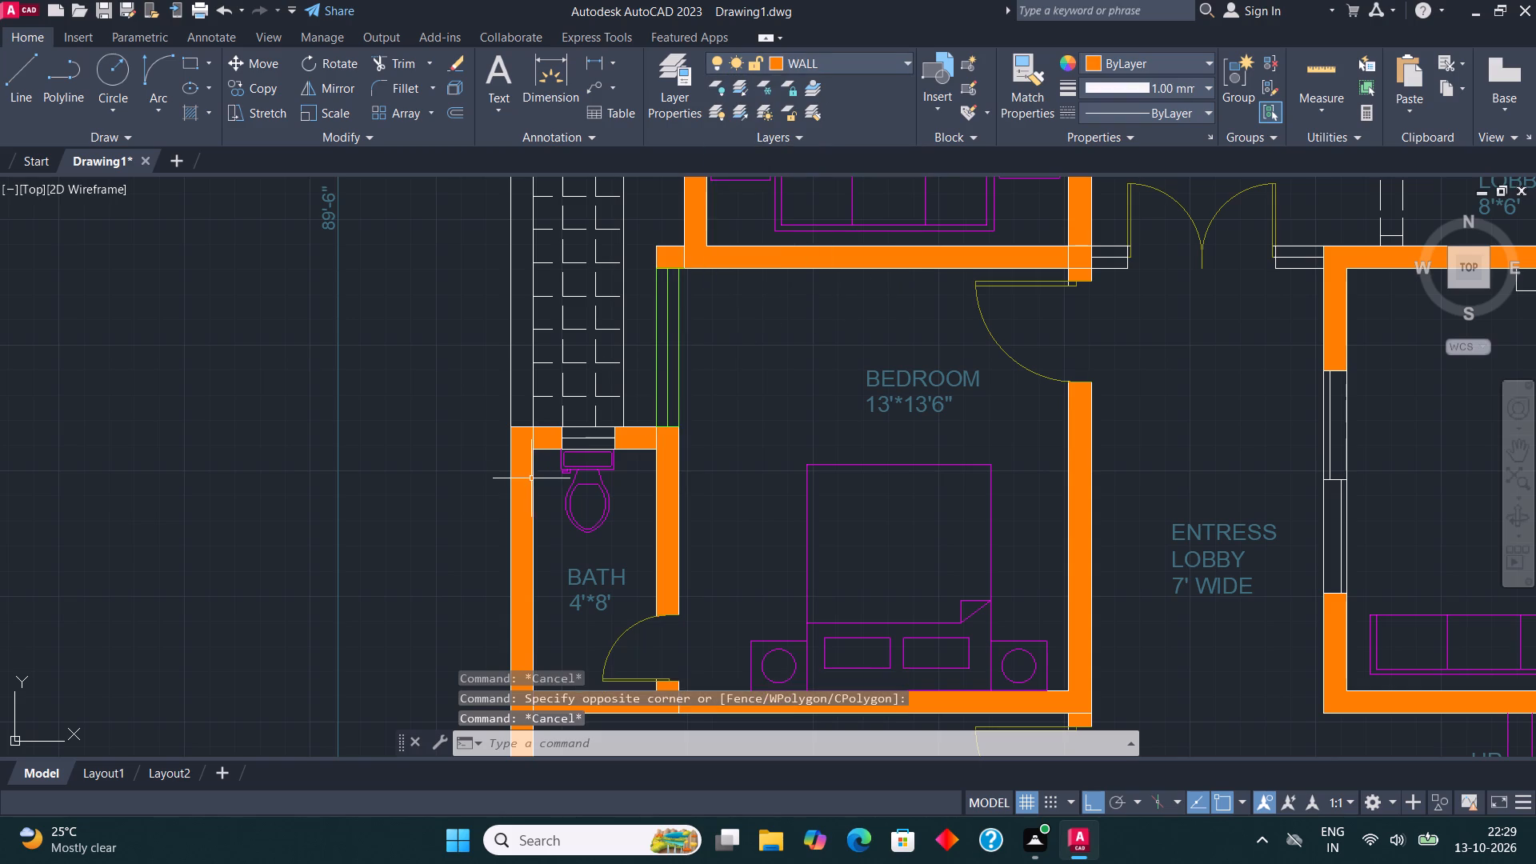
Move the window behind the toilet in the 4'*8' bath to the WIND layer.
scroll(533, 476, up, 1)
click(556, 472)
click(694, 378)
click(830, 59)
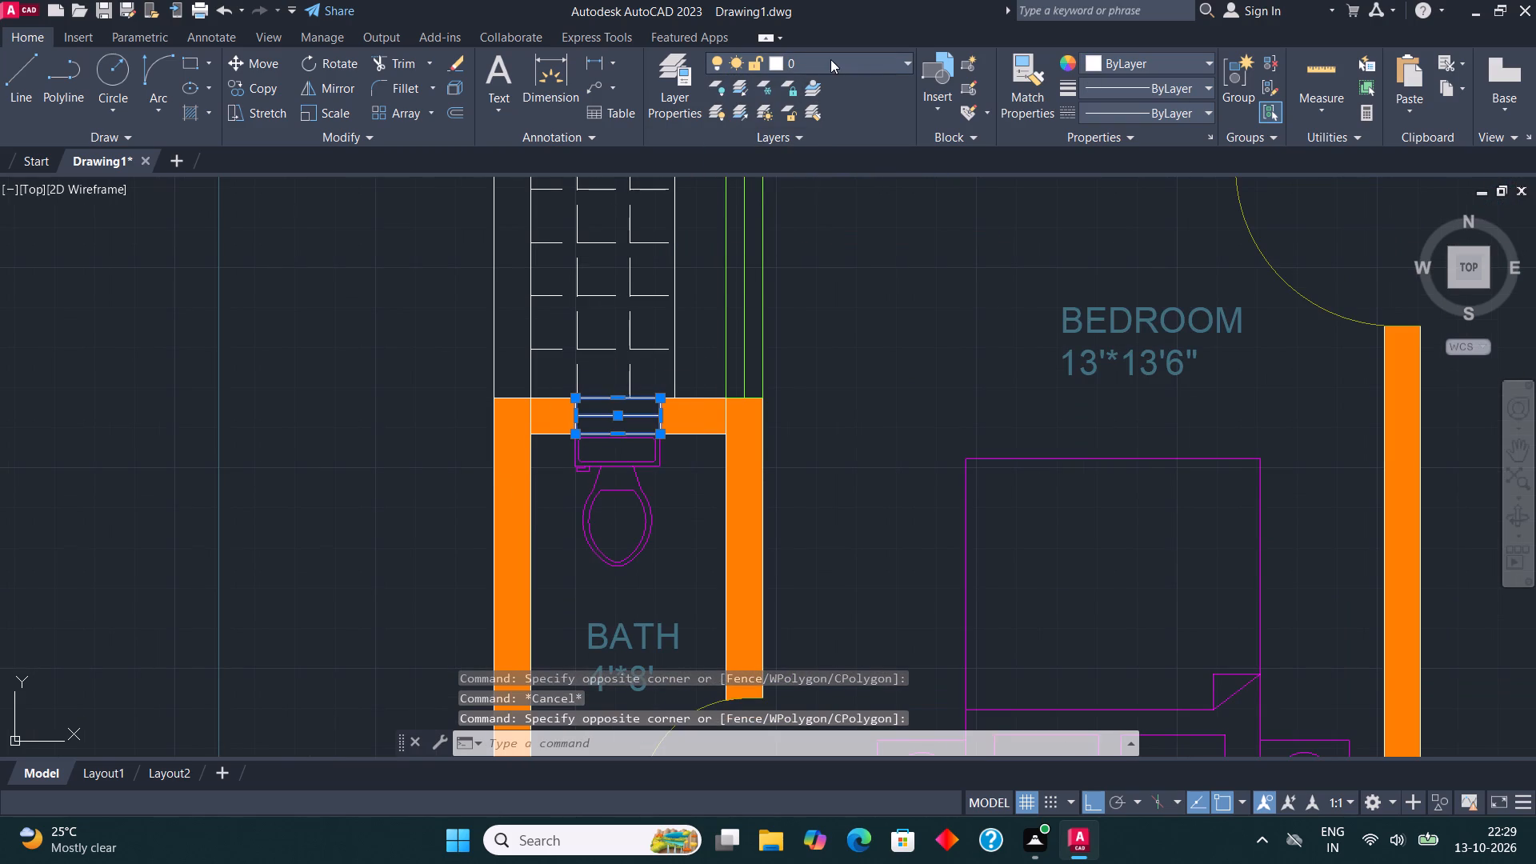
click(823, 267)
click(859, 62)
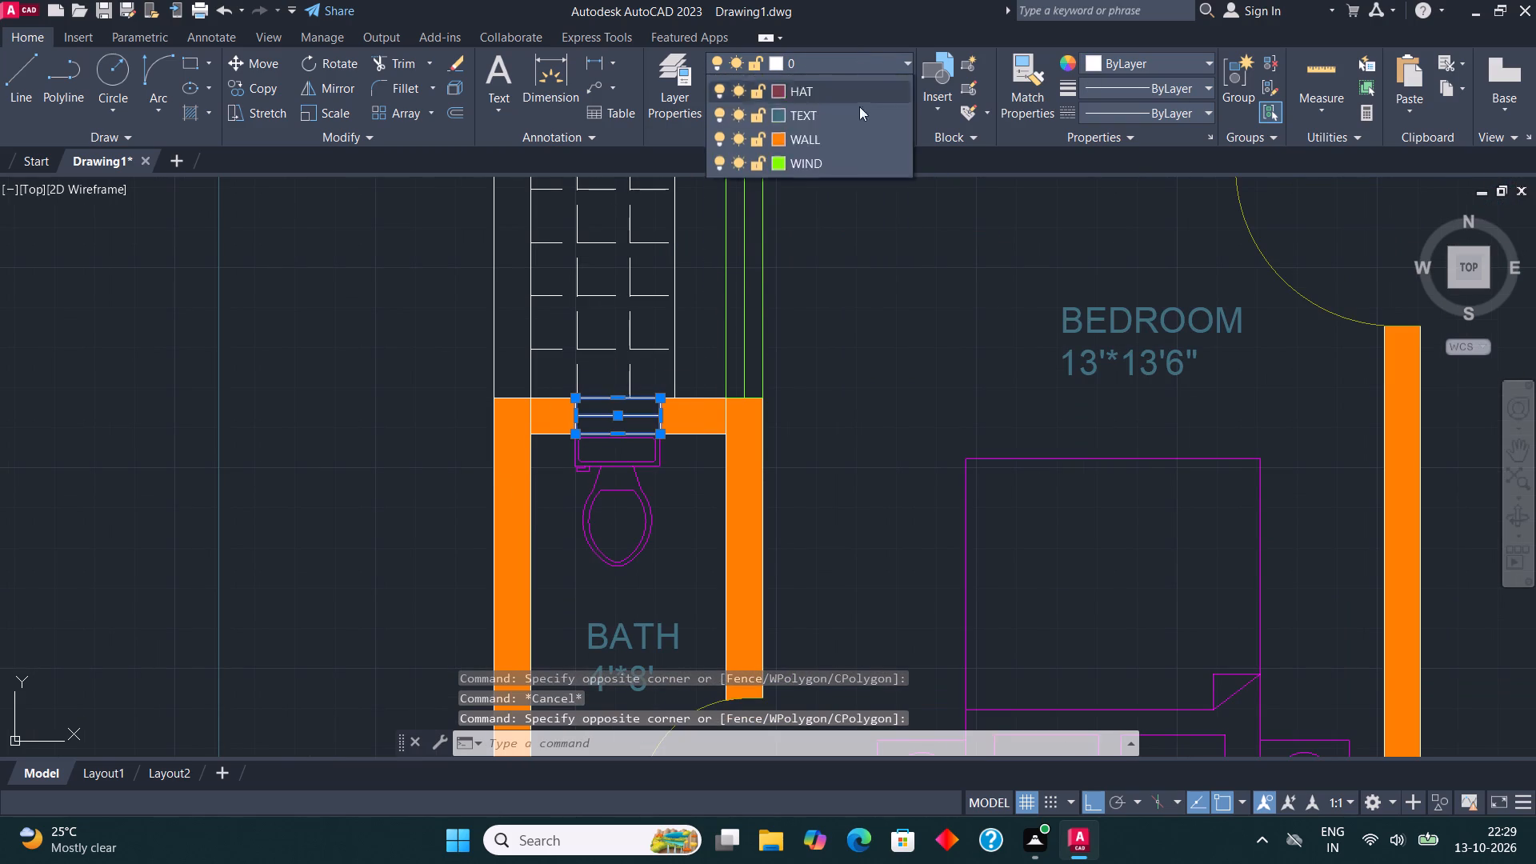
click(841, 276)
key(Escape)
Move the fixed window panels on both sides of the 7' wide entress lobby's inner double door to the WIND layer.
scroll(577, 410, down, 3)
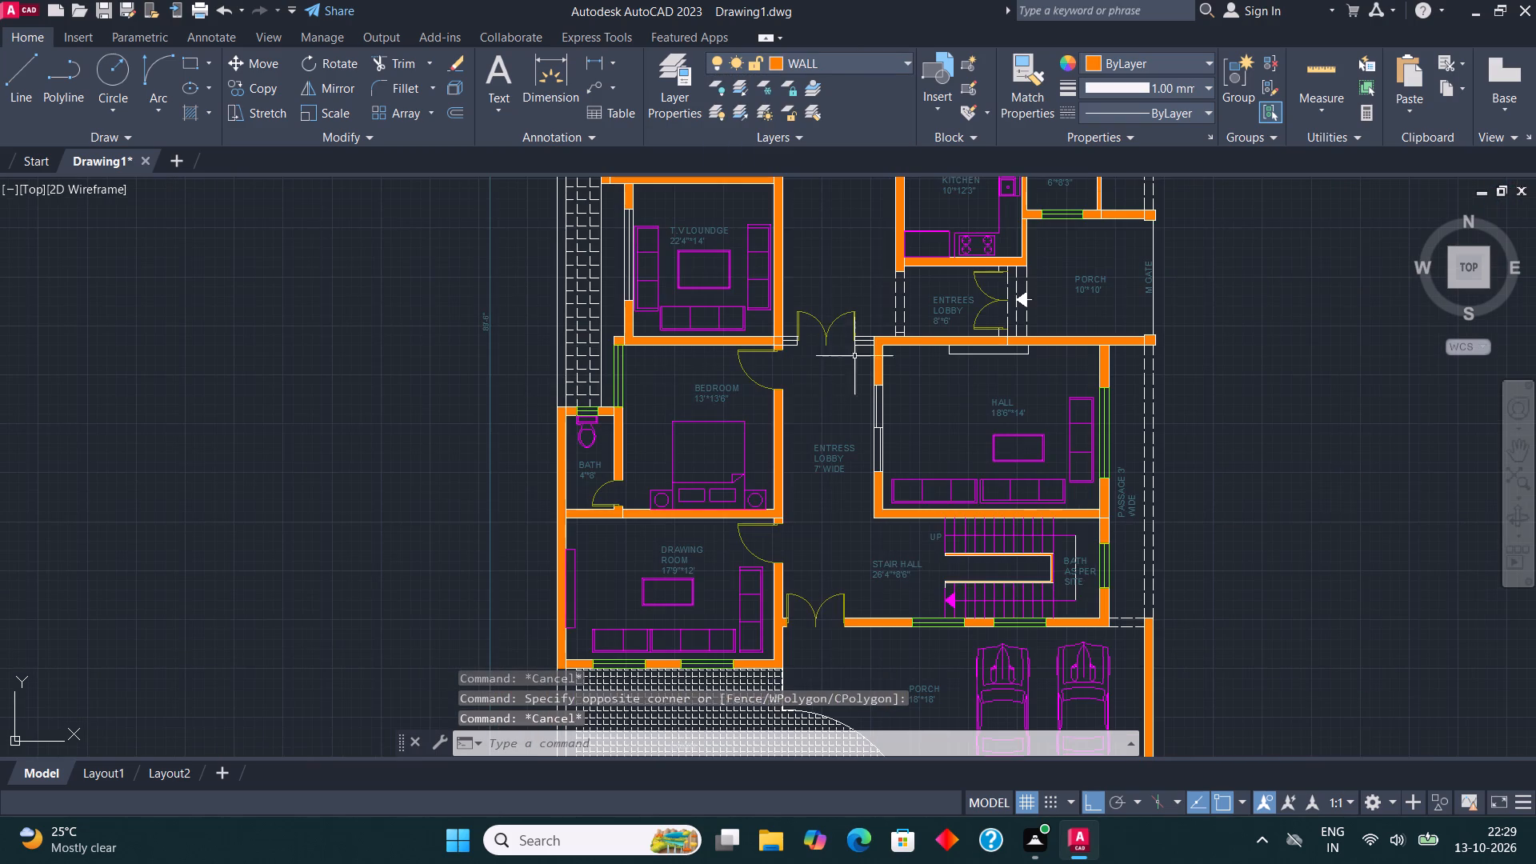
scroll(786, 330, up, 4)
click(667, 518)
click(885, 345)
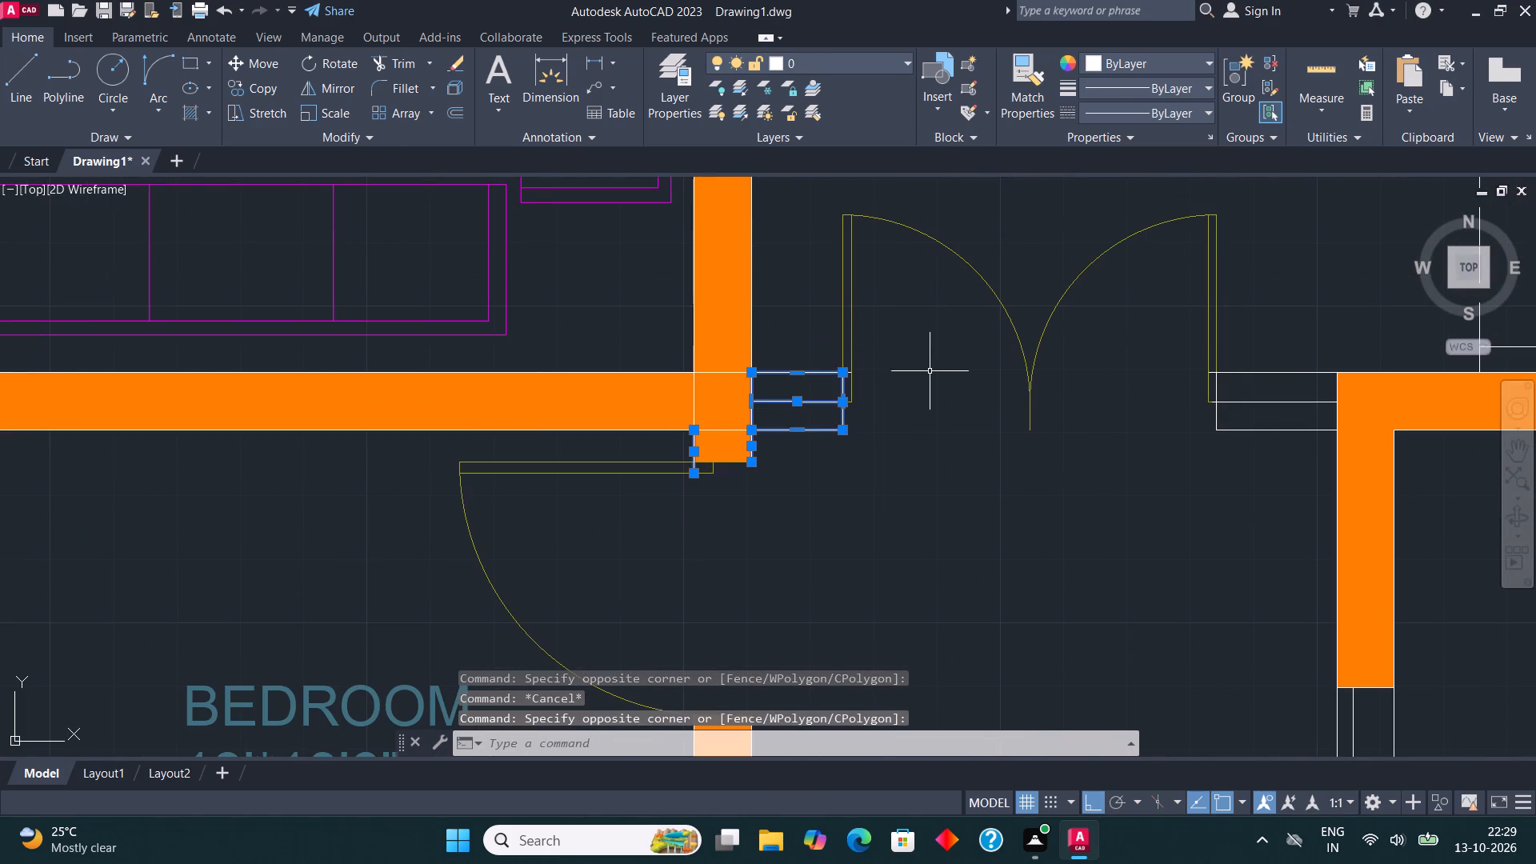
key(Escape)
click(732, 490)
click(900, 334)
click(1188, 481)
click(1373, 361)
click(855, 66)
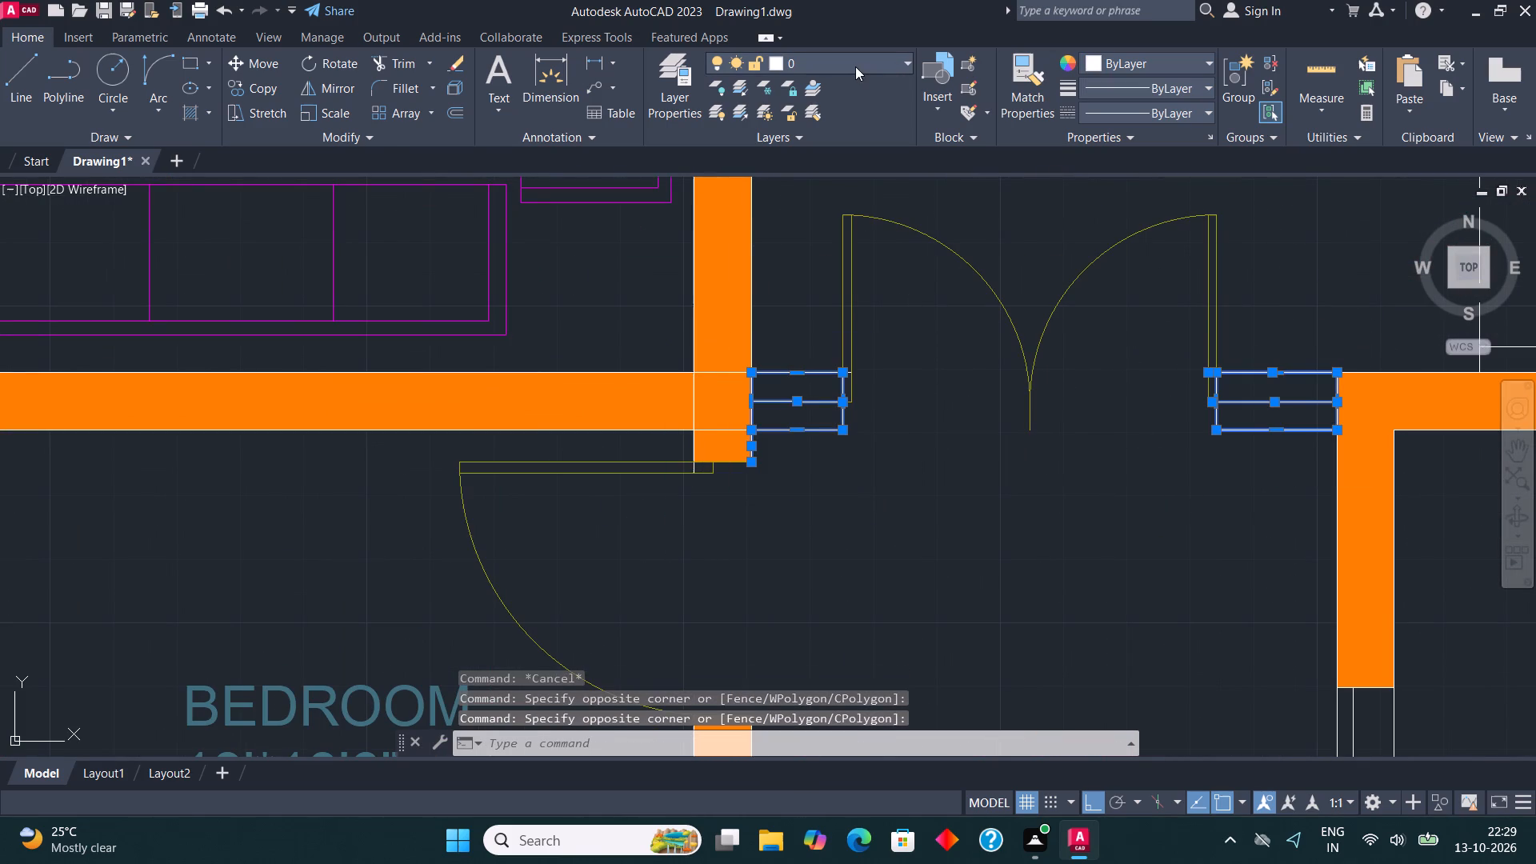
click(834, 274)
key(Escape)
Move the hall's window facing the 7' wide entress lobby to the WIND layer.
scroll(638, 274, down, 3)
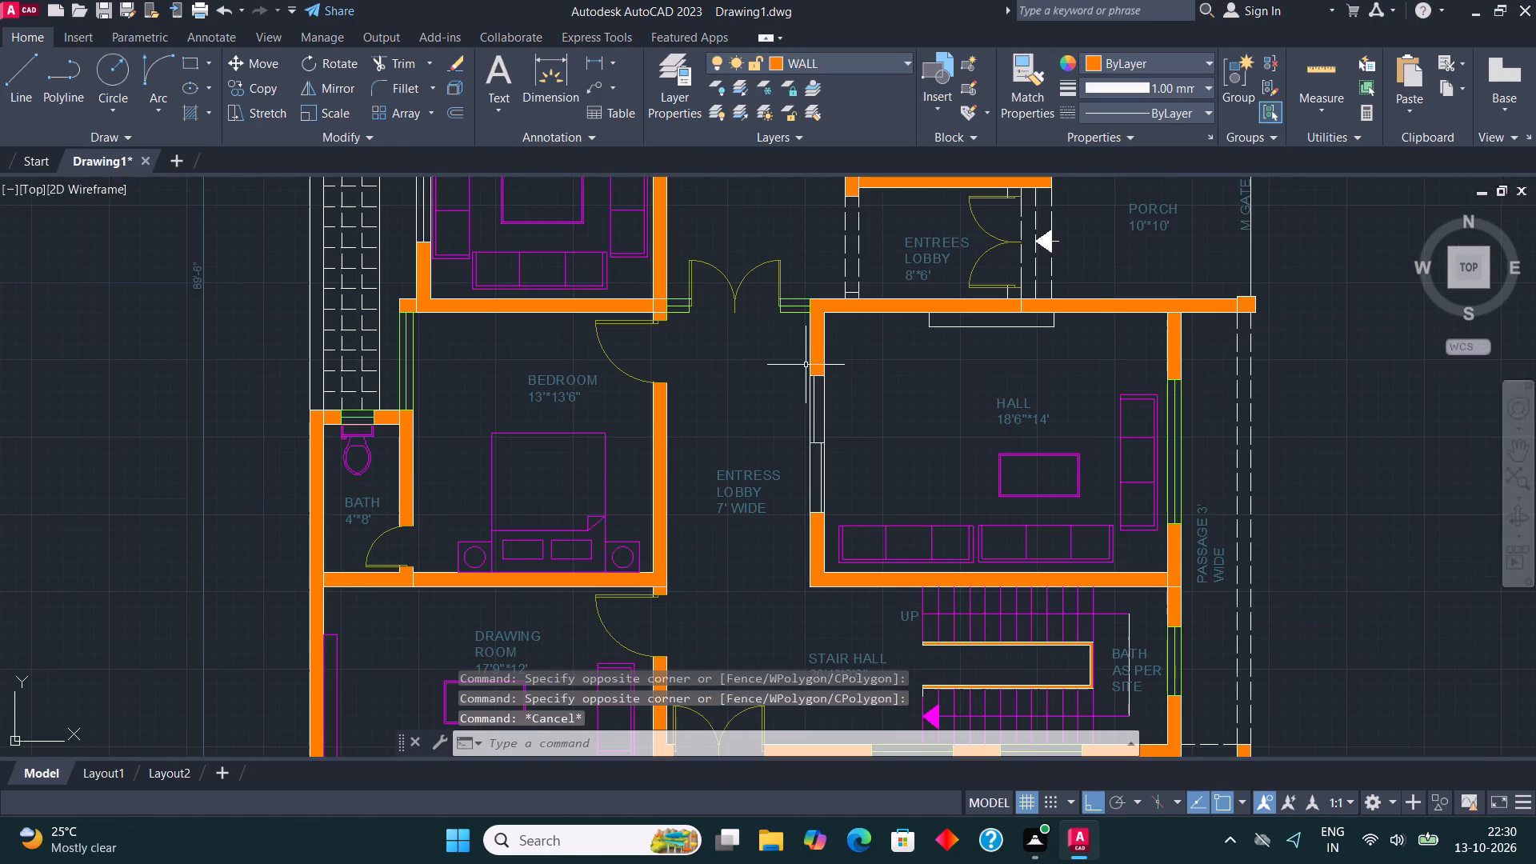
scroll(818, 435, up, 1)
drag(794, 567, 791, 576)
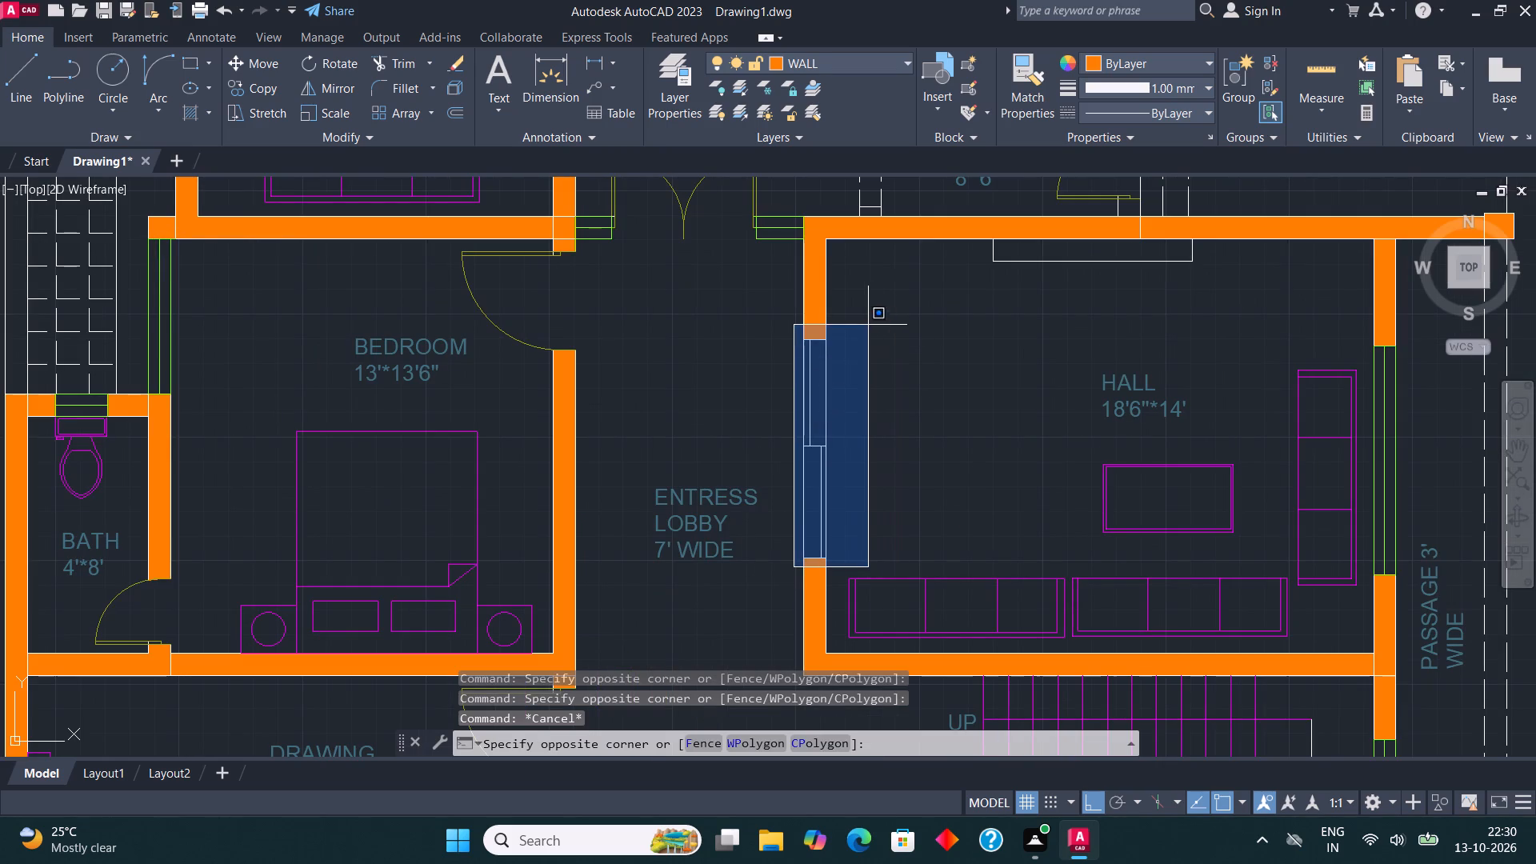
click(868, 325)
click(845, 67)
click(815, 278)
key(Escape)
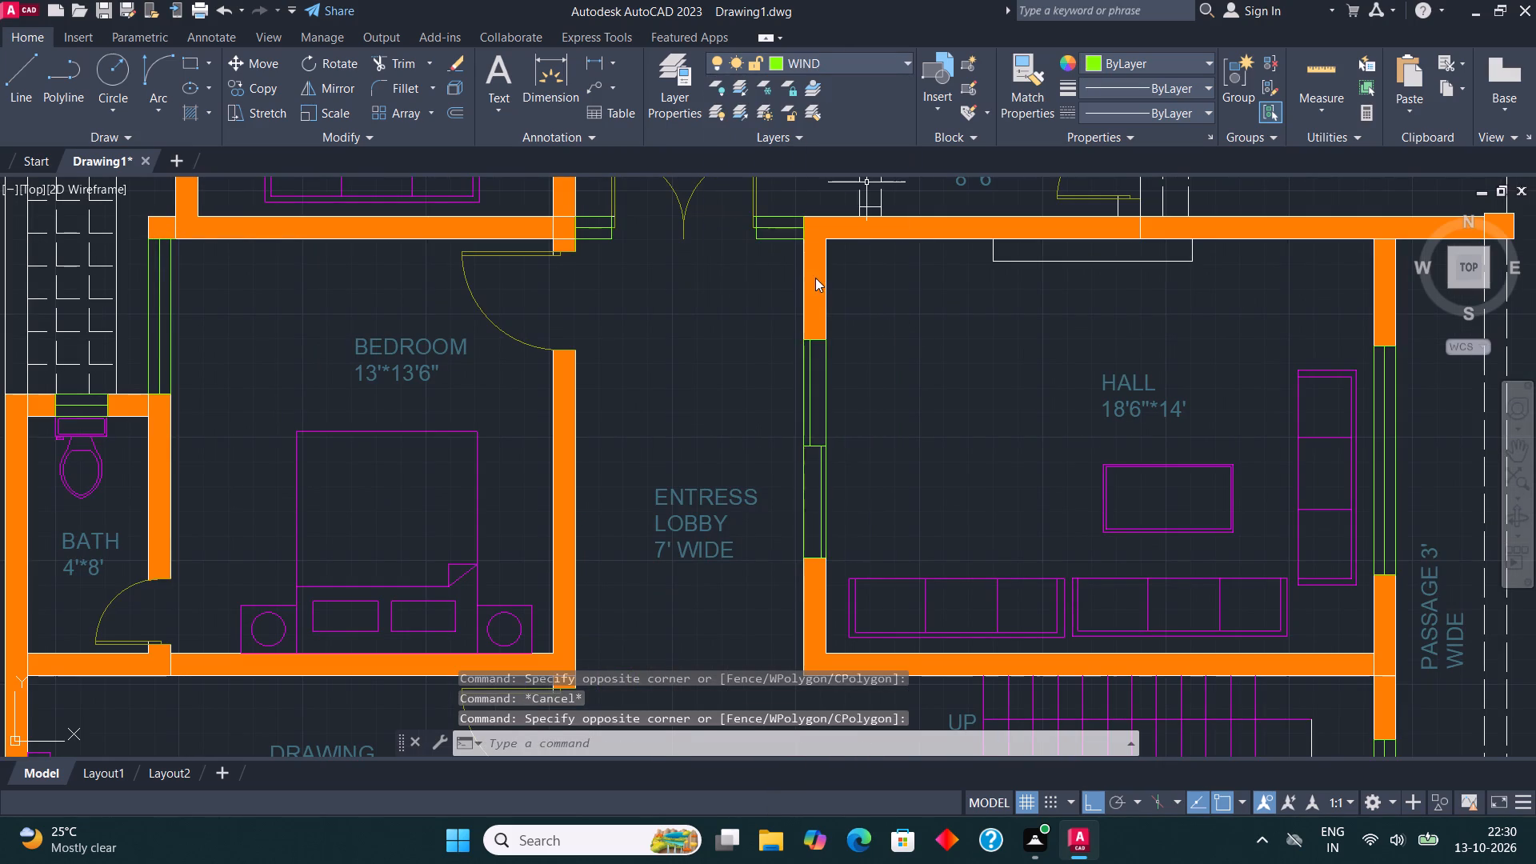
Move the narrow unit against the hall wall shared with the 8'*6' entrees lobby to the FUR layer.
scroll(801, 389, down, 1)
scroll(931, 326, up, 1)
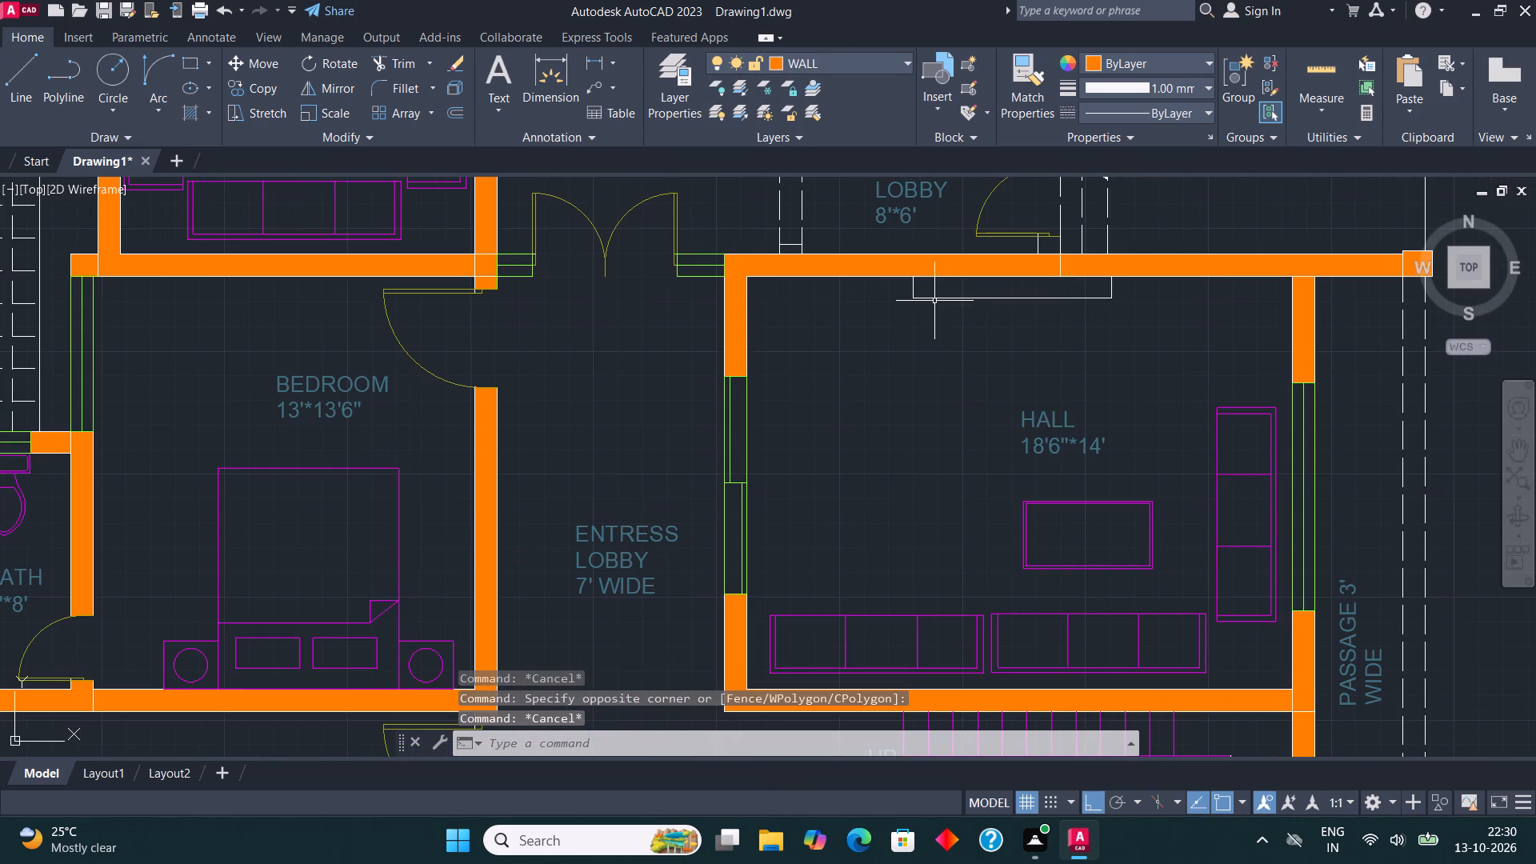
click(934, 301)
click(815, 61)
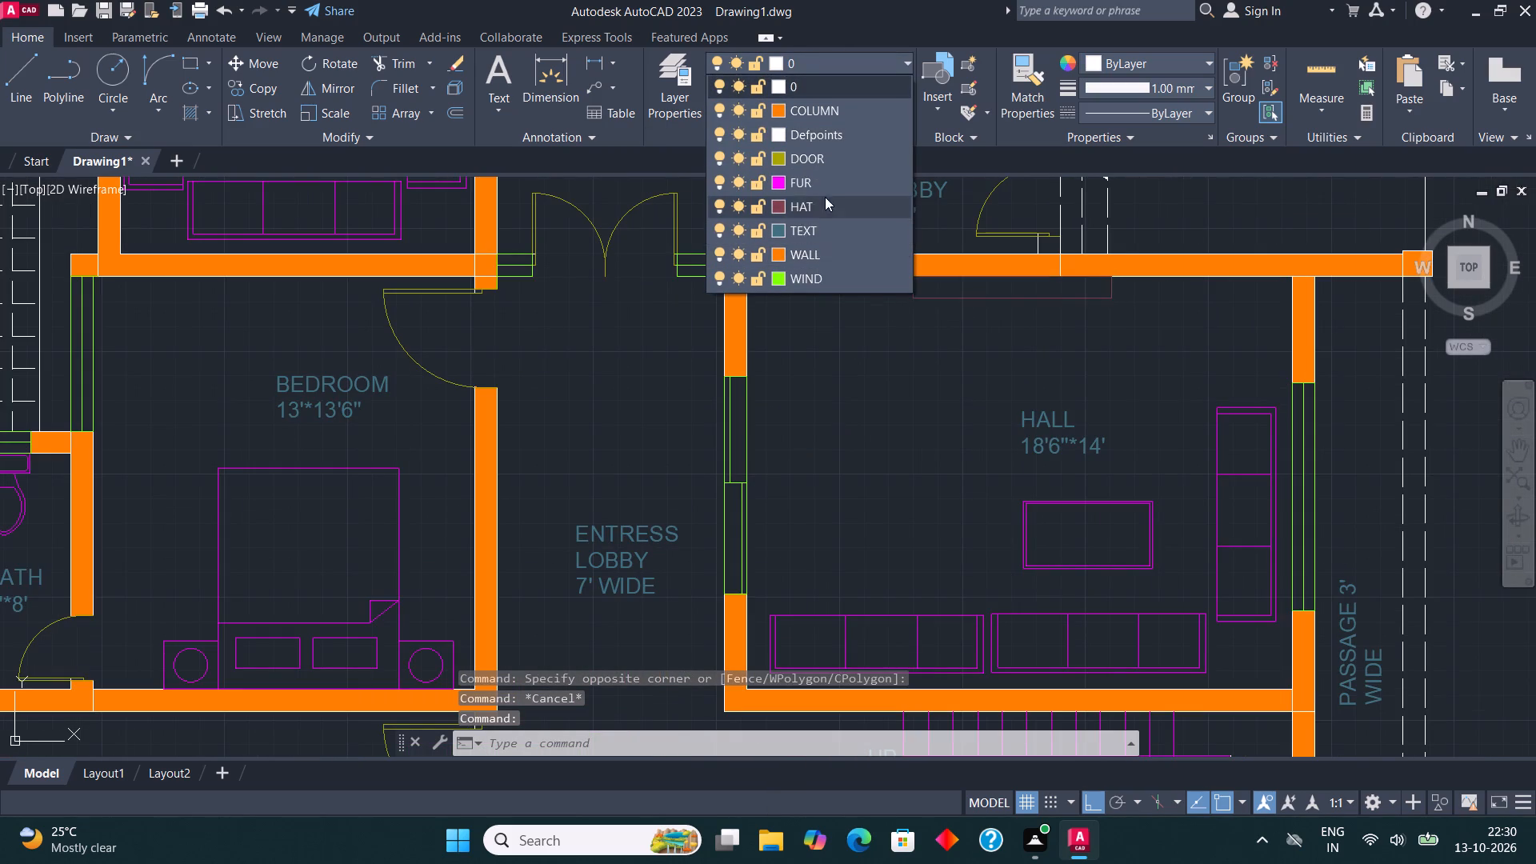
click(830, 179)
key(Escape)
Move the dashed lines across the inner opening of the 8'*6' entrees lobby to the WALL layer.
scroll(749, 457, down, 2)
middle_drag(750, 328, 774, 396)
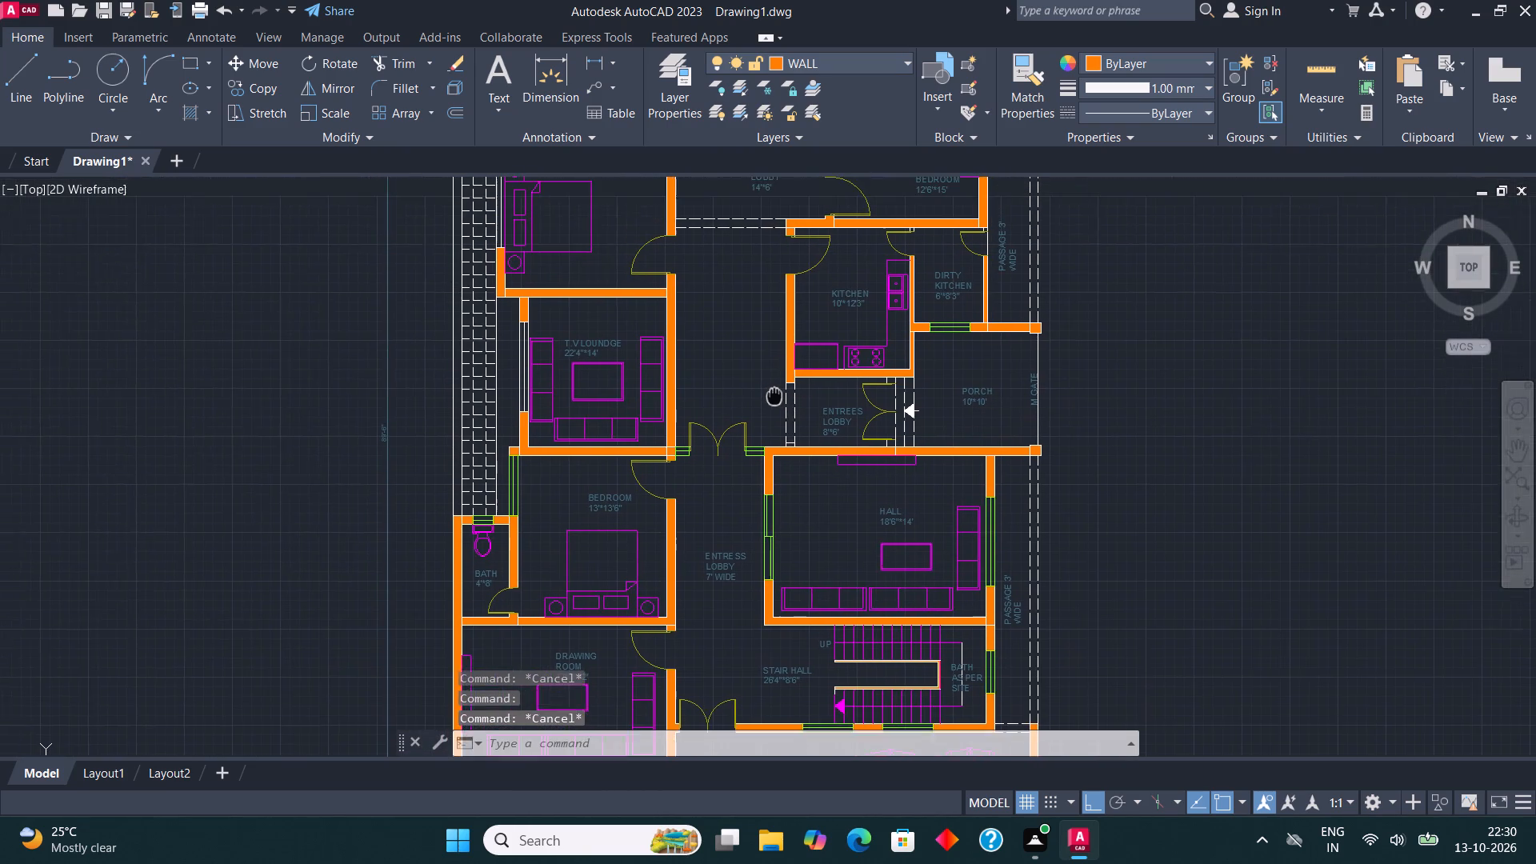
middle_drag(774, 396, 782, 494)
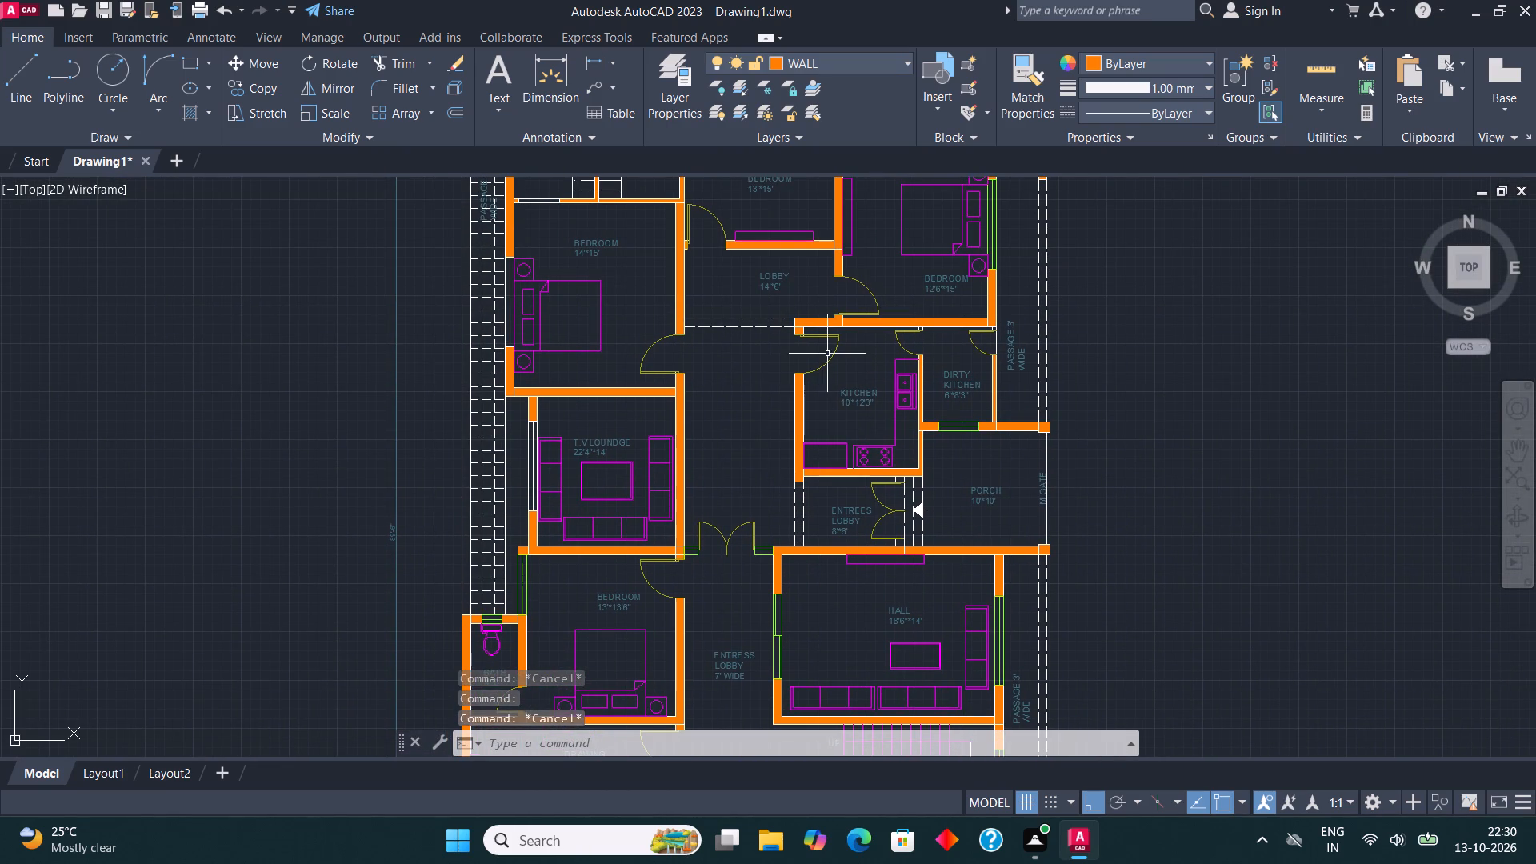
scroll(802, 517, up, 1)
click(814, 523)
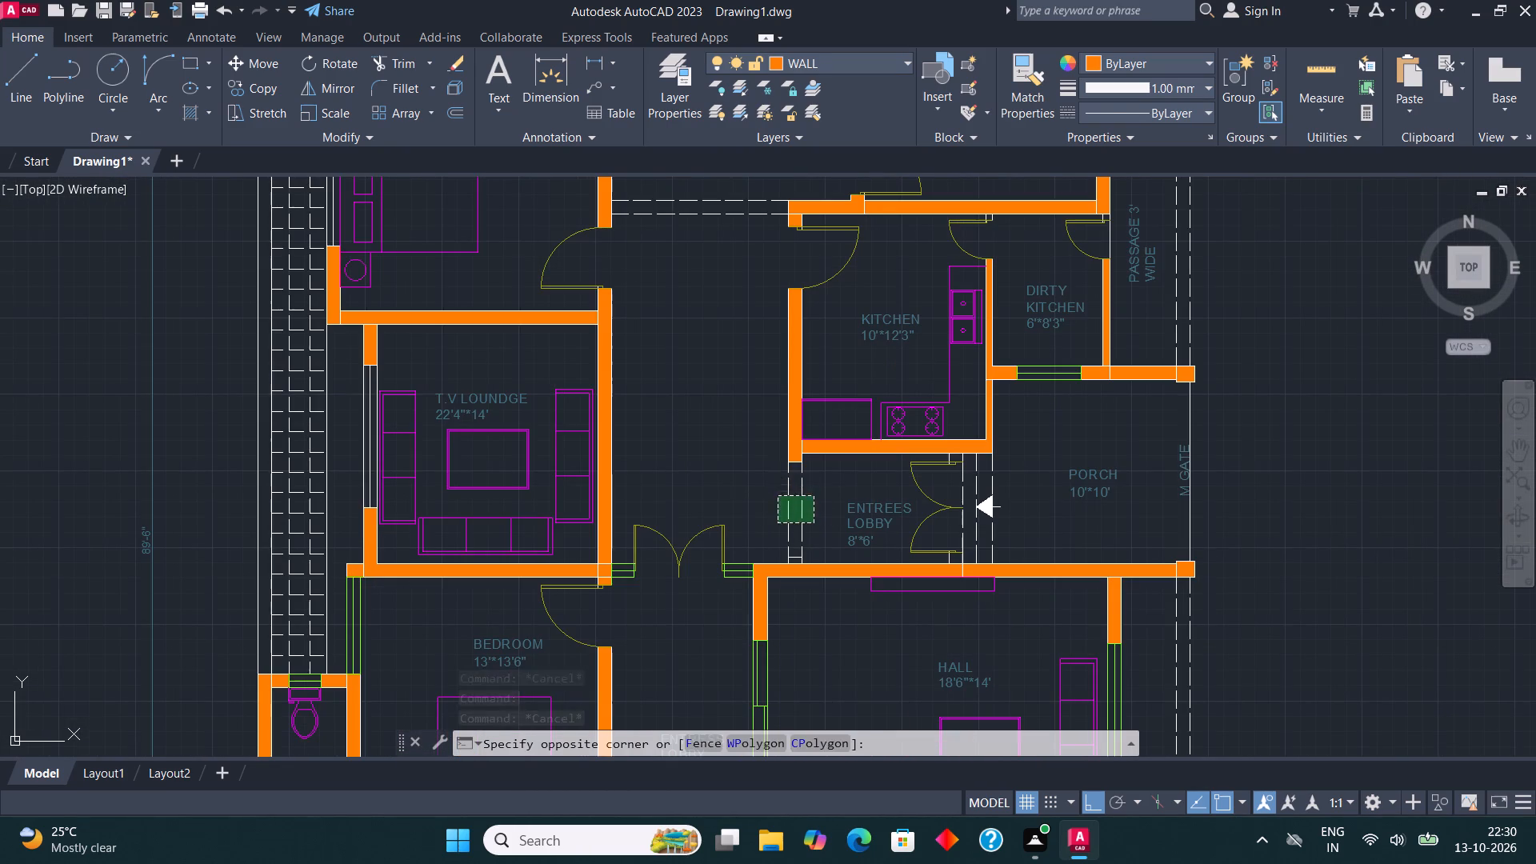
click(778, 496)
click(839, 66)
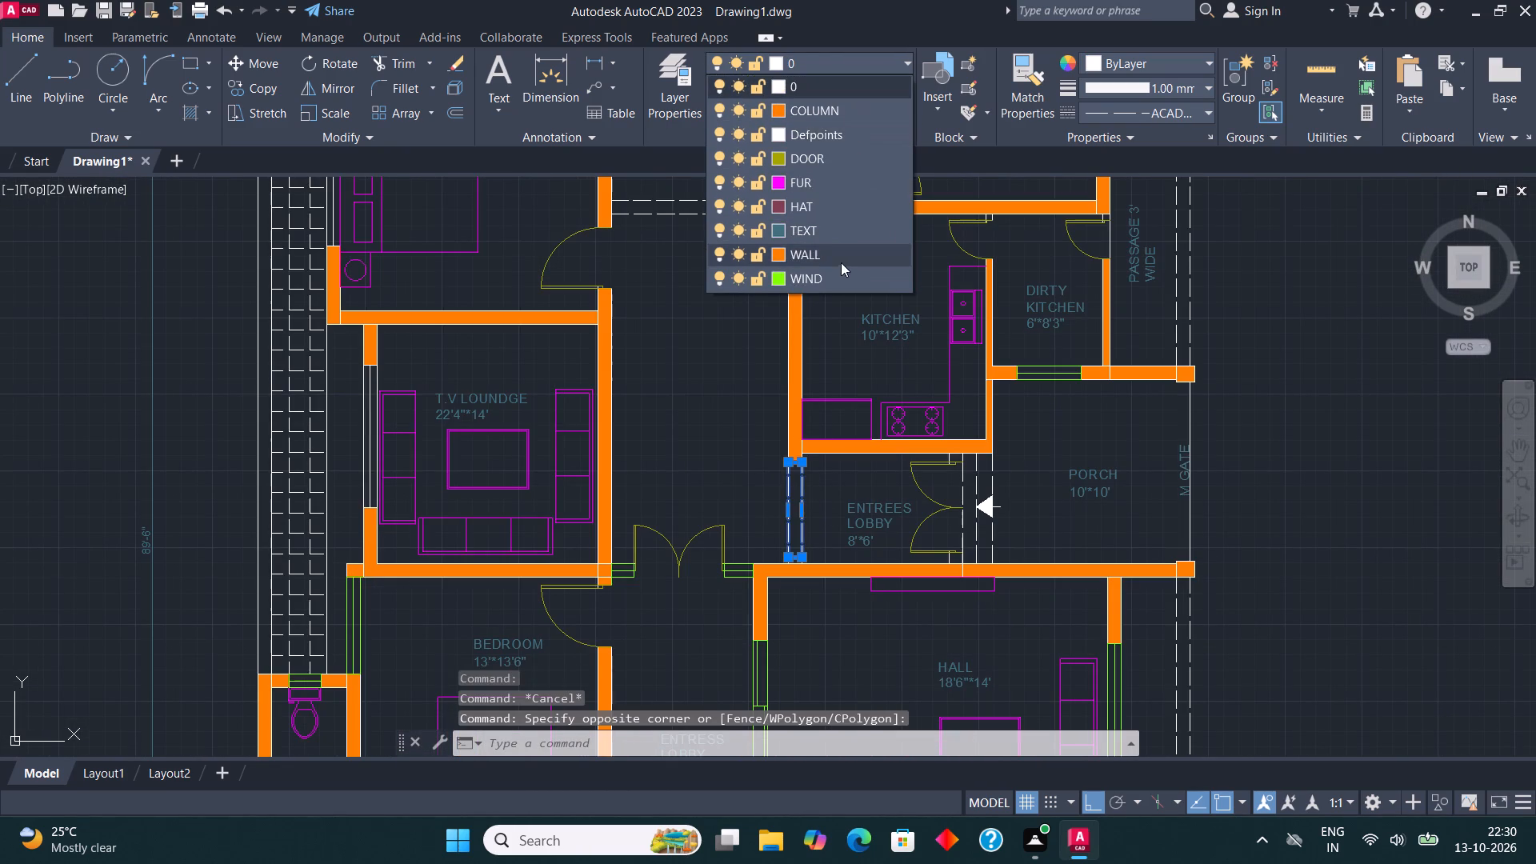
click(832, 257)
scroll(801, 560, up, 2)
middle_drag(802, 520, 810, 450)
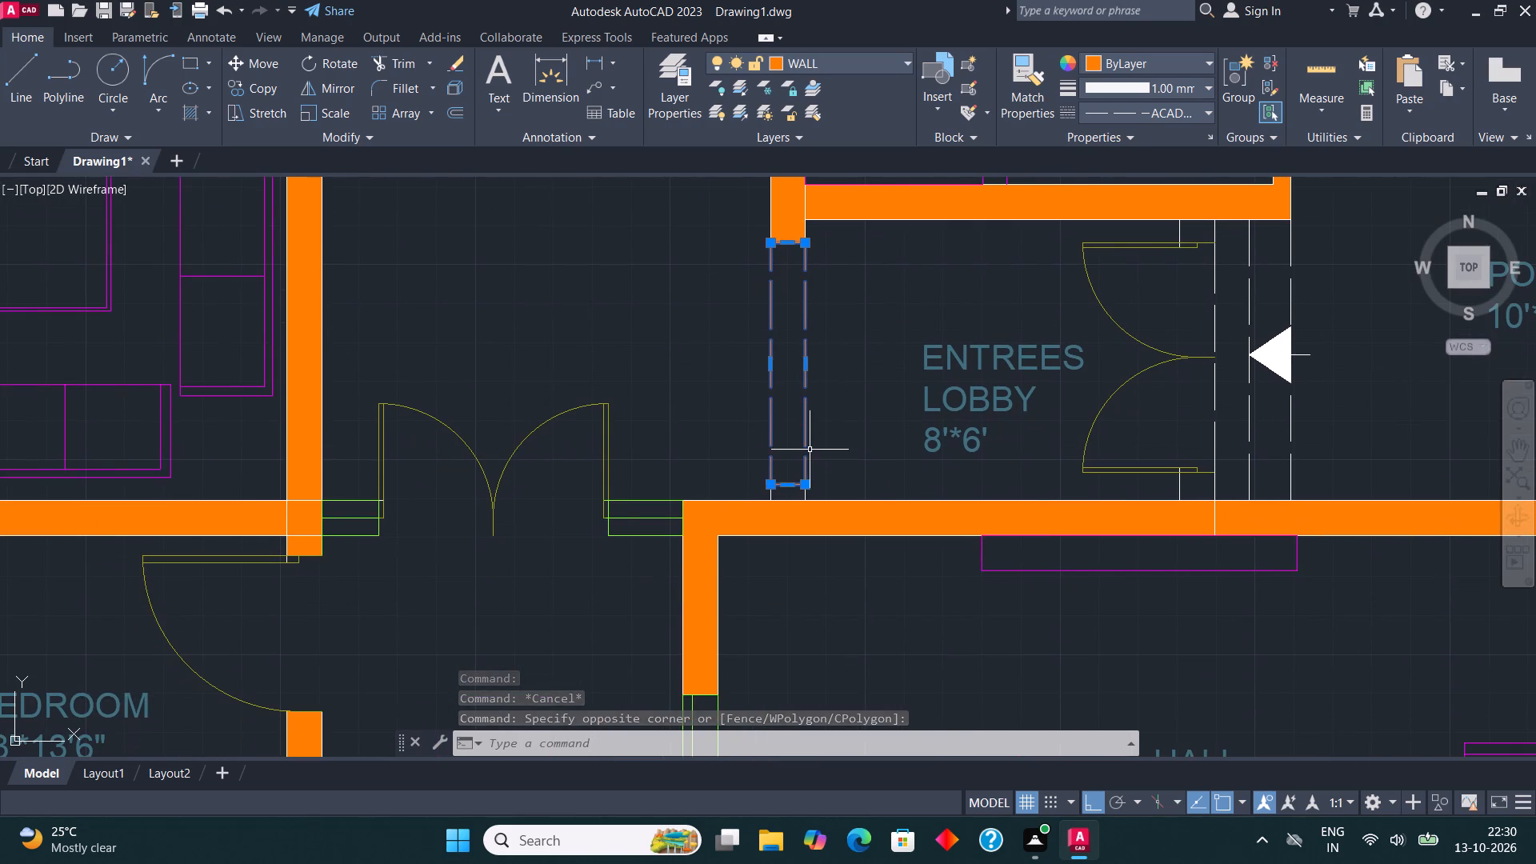
key(Escape)
Solid-hatch the small wall stub at the entrees lobby's inner opening with WALL as the current layer.
click(851, 58)
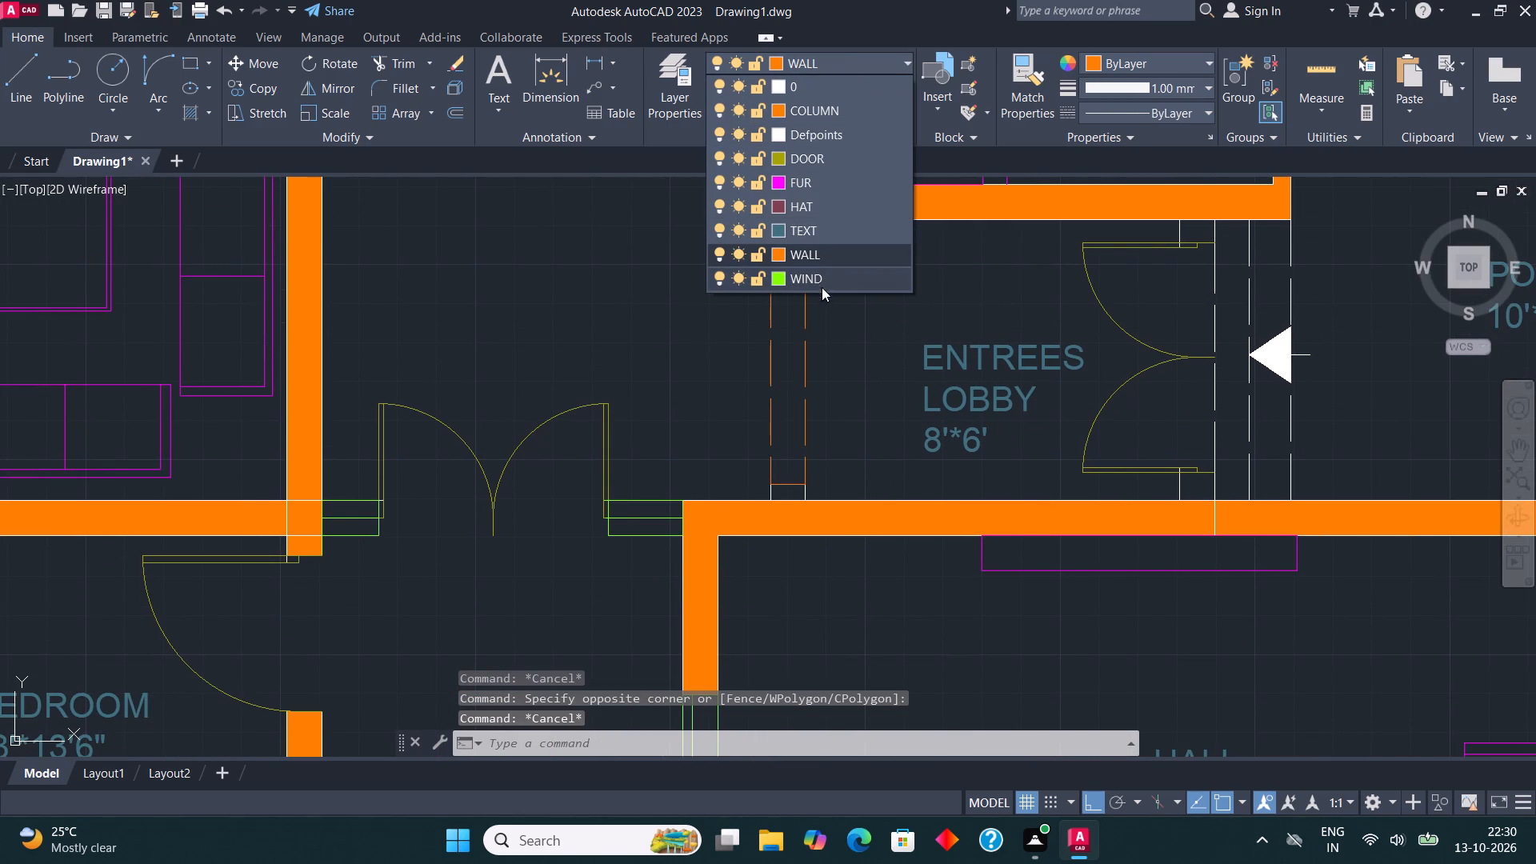
click(810, 253)
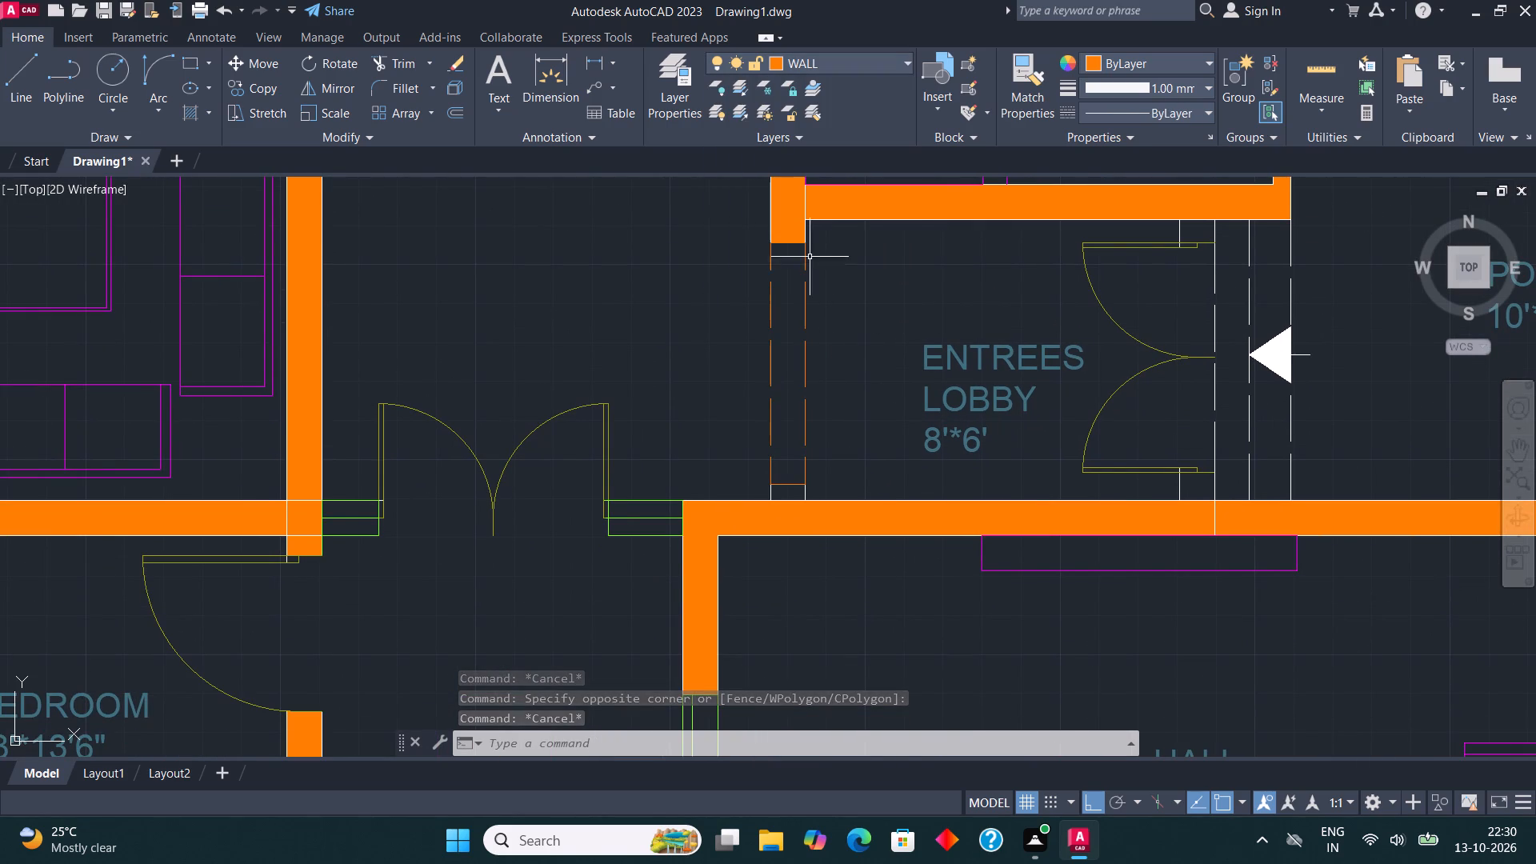
key(h)
key(Return)
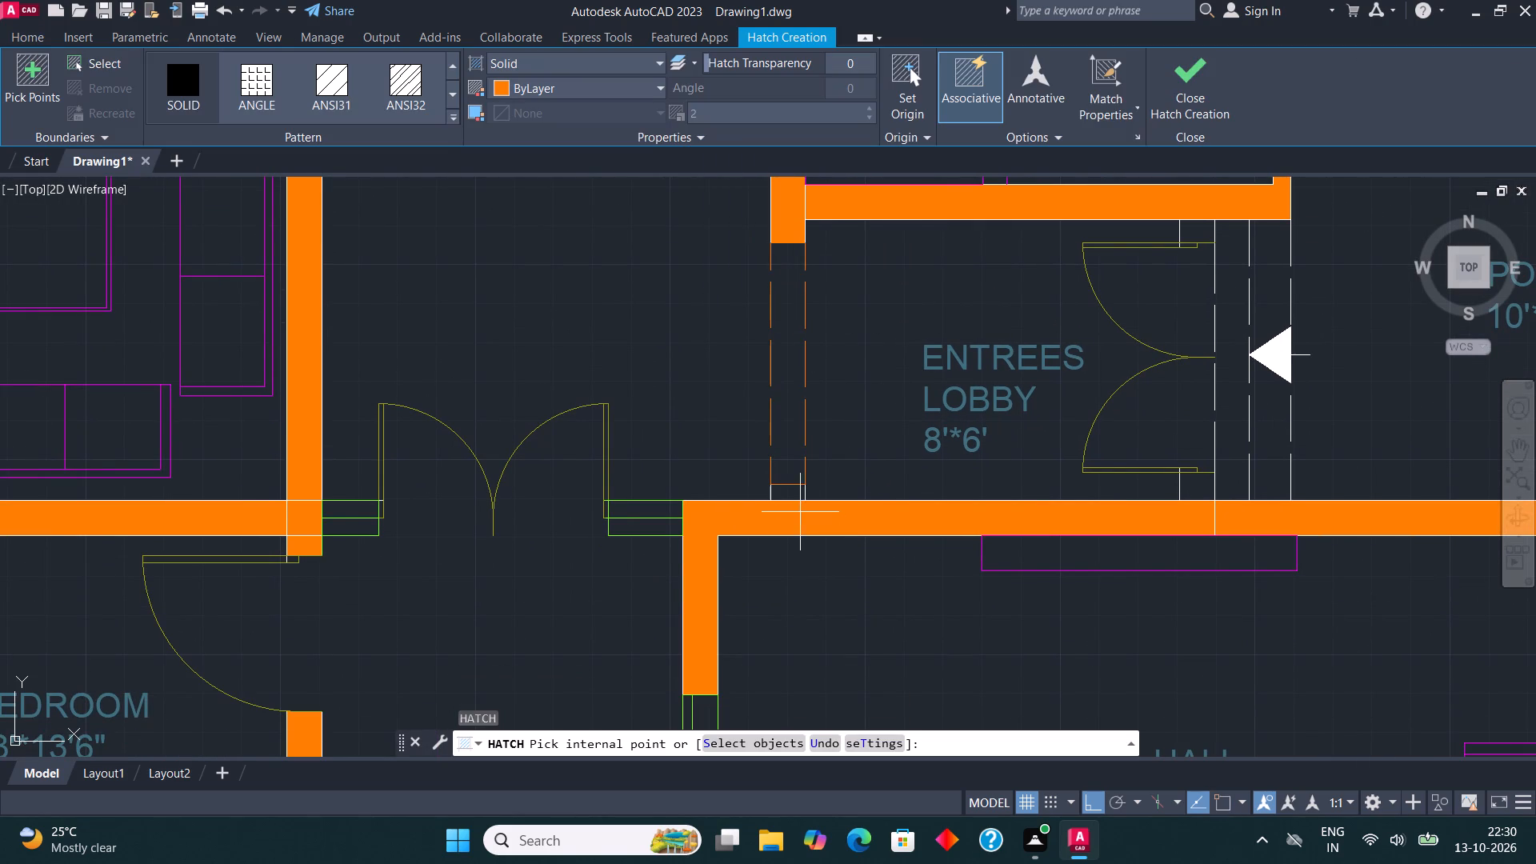
click(780, 492)
click(1189, 89)
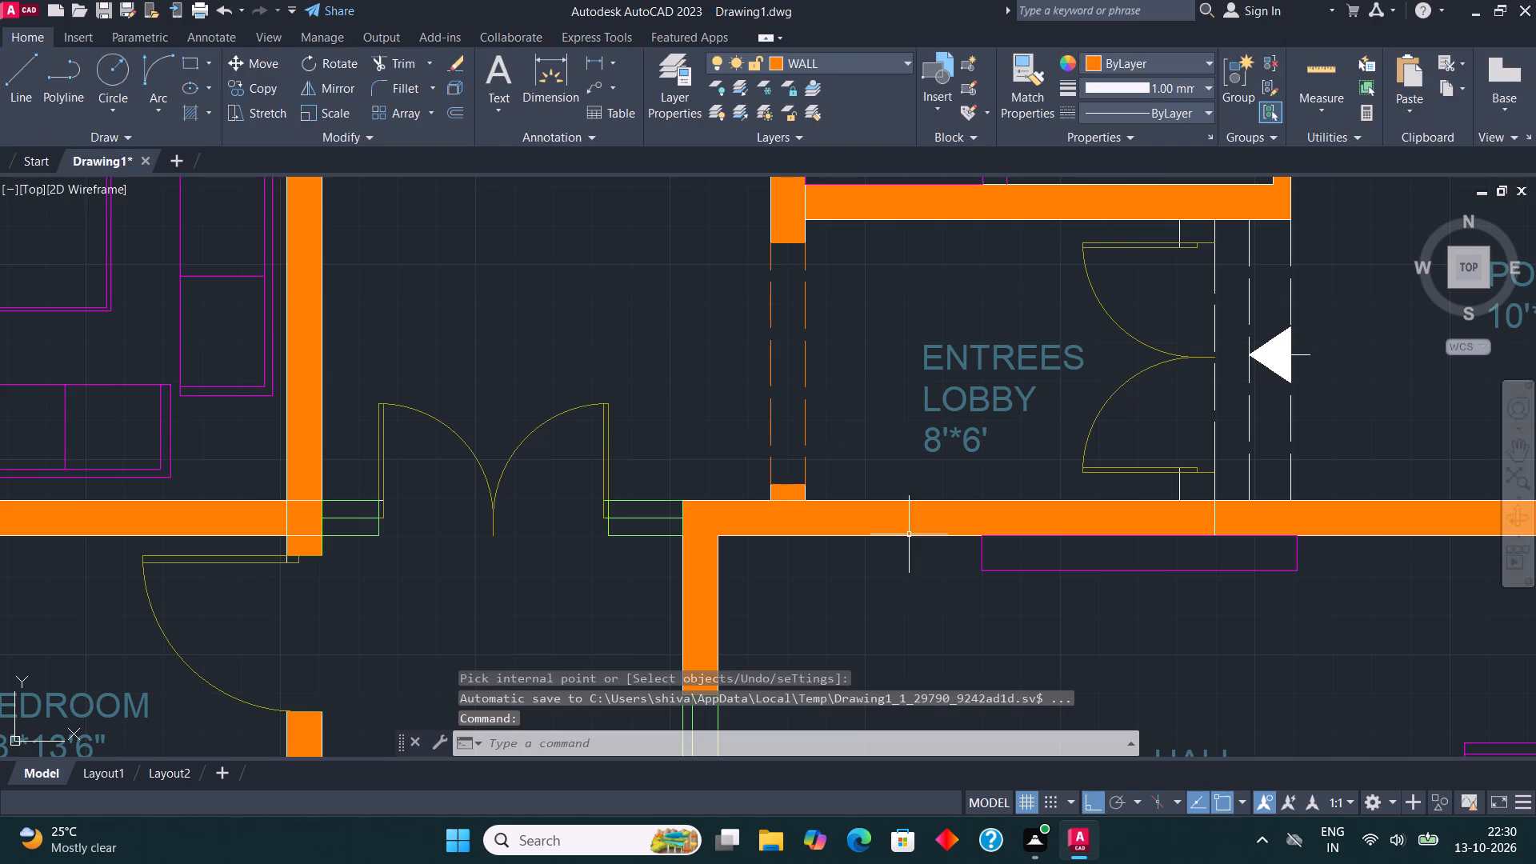
Solid-hatch the two wall stubs flanking the entrees lobby's double door on the WALL layer.
key(h)
key(Return)
click(1204, 225)
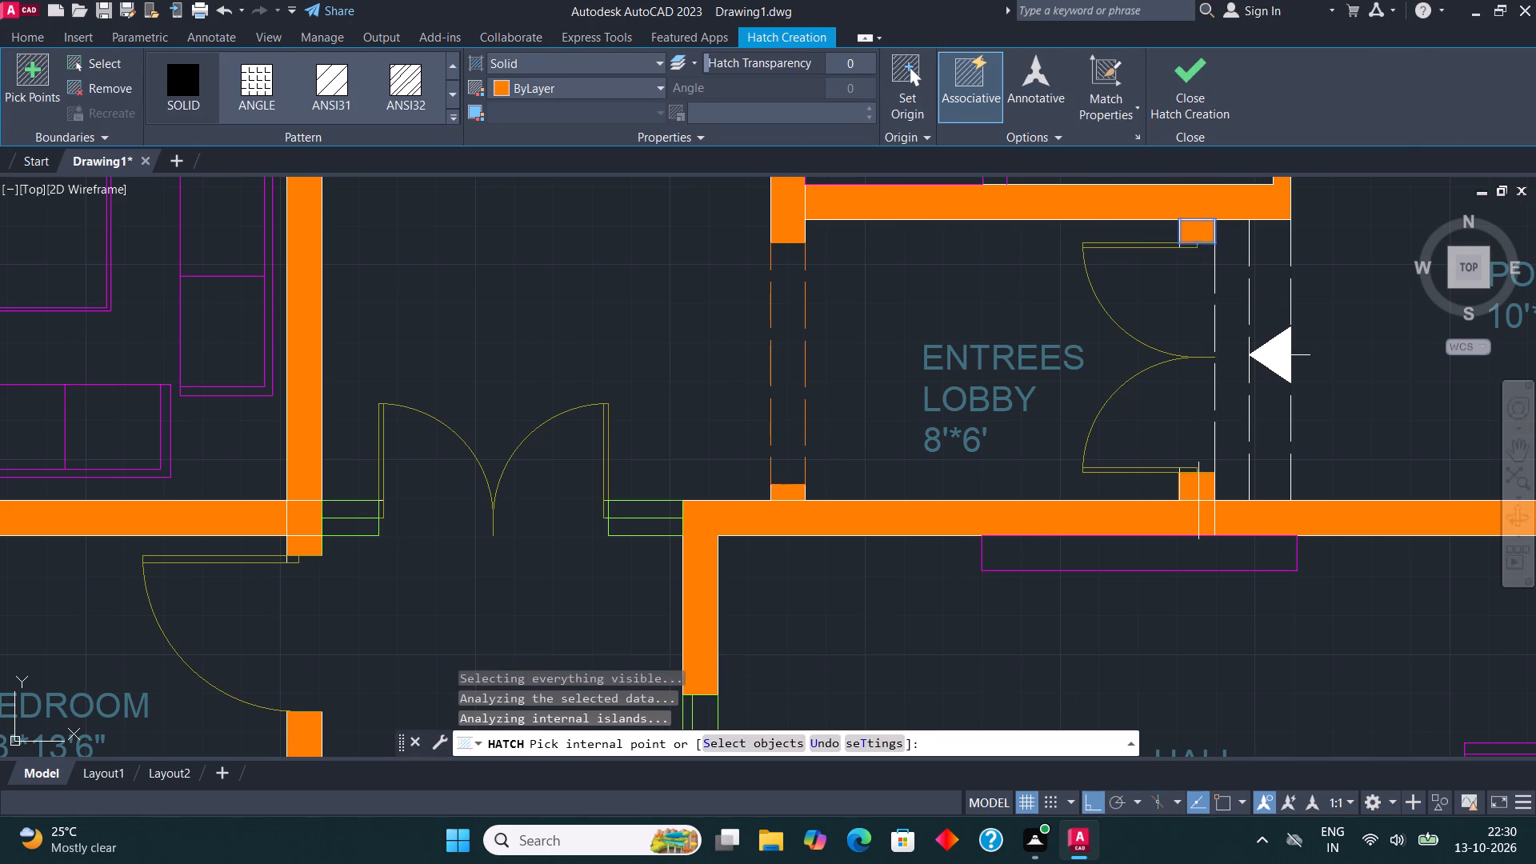
click(1196, 489)
click(1182, 90)
scroll(1023, 511, down, 1)
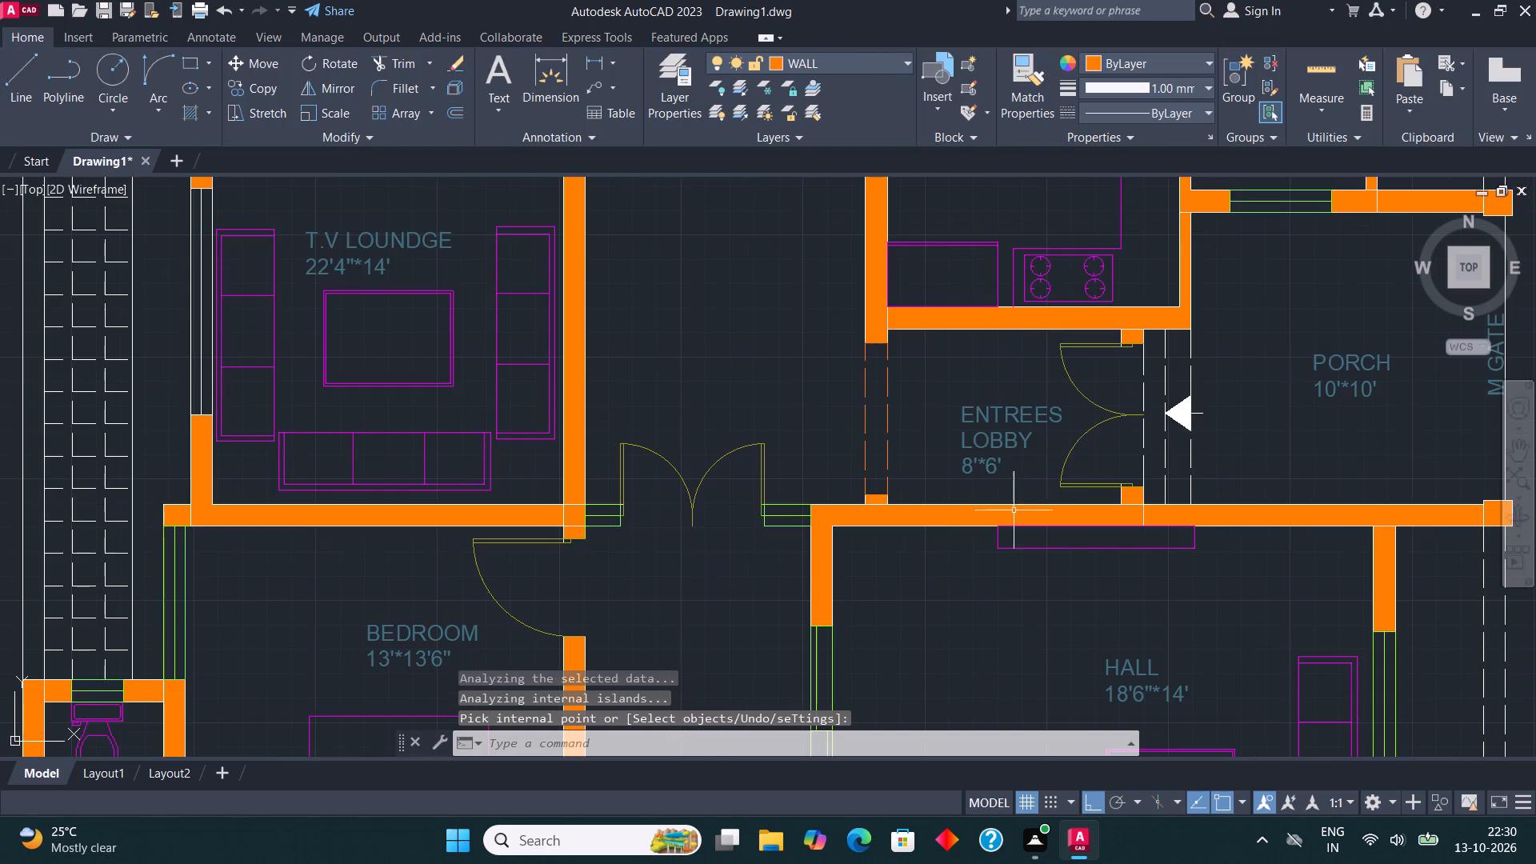
Move the opening lines in the wall between the 7'*5' dress and the 14'*15' bedroom to the WIND layer.
middle_drag(747, 381, 941, 724)
scroll(929, 698, down, 2)
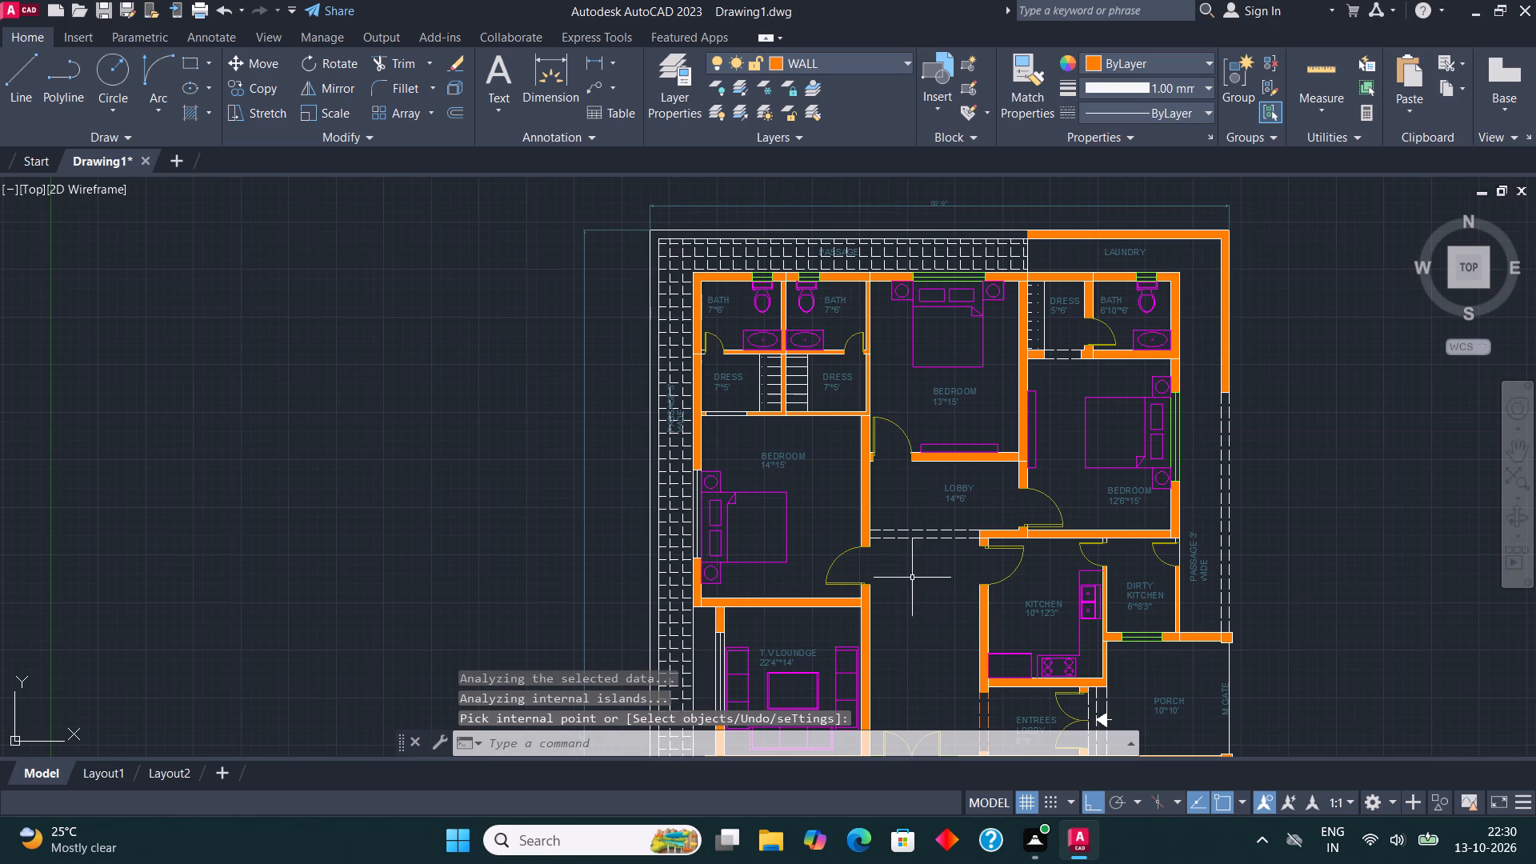
scroll(722, 387, up, 4)
drag(694, 614, 690, 599)
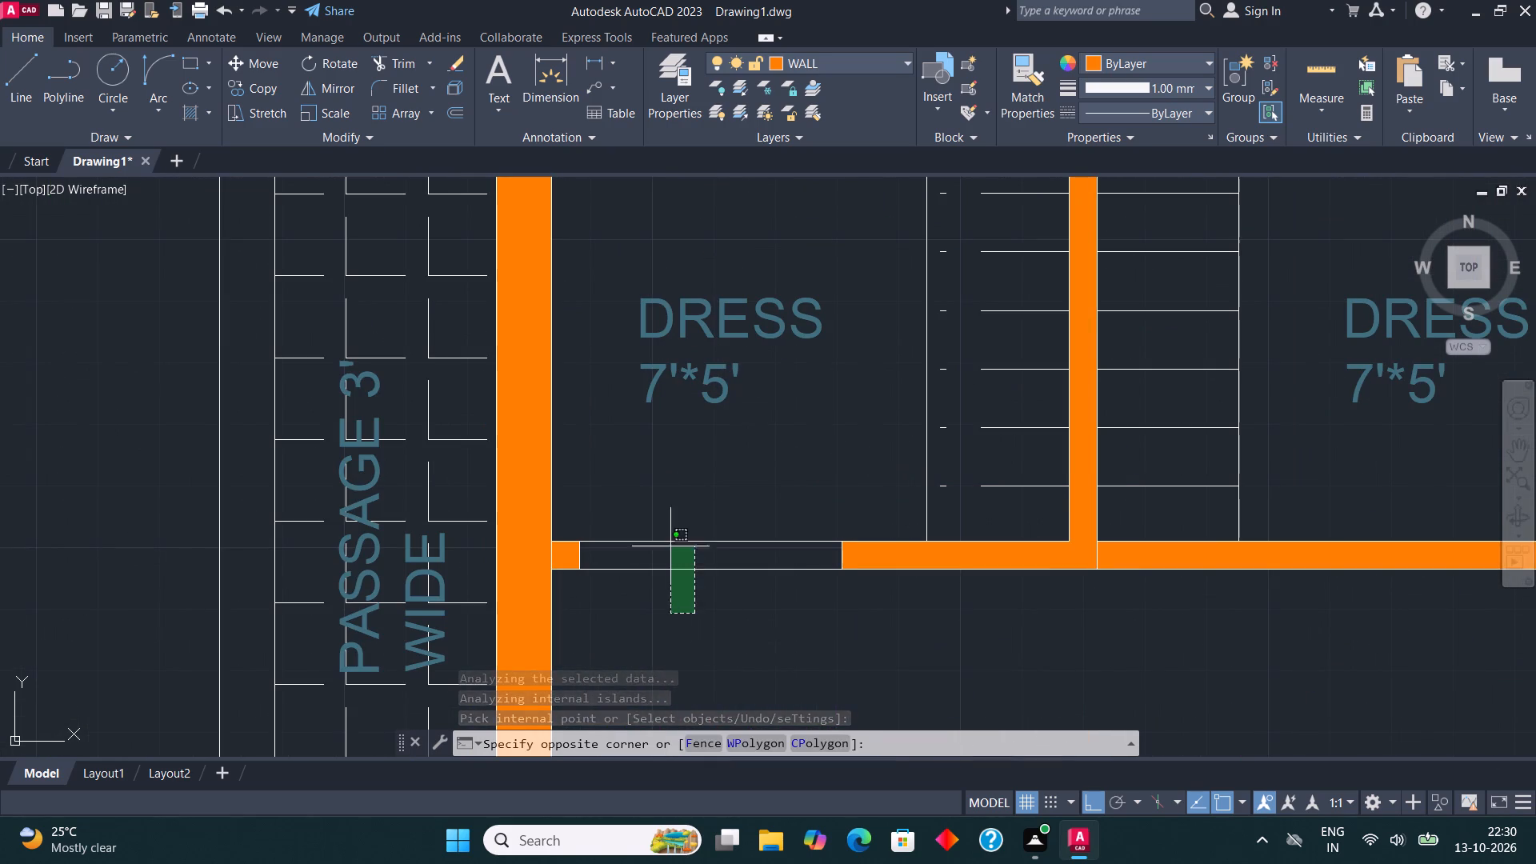
click(670, 536)
key(Escape)
click(563, 586)
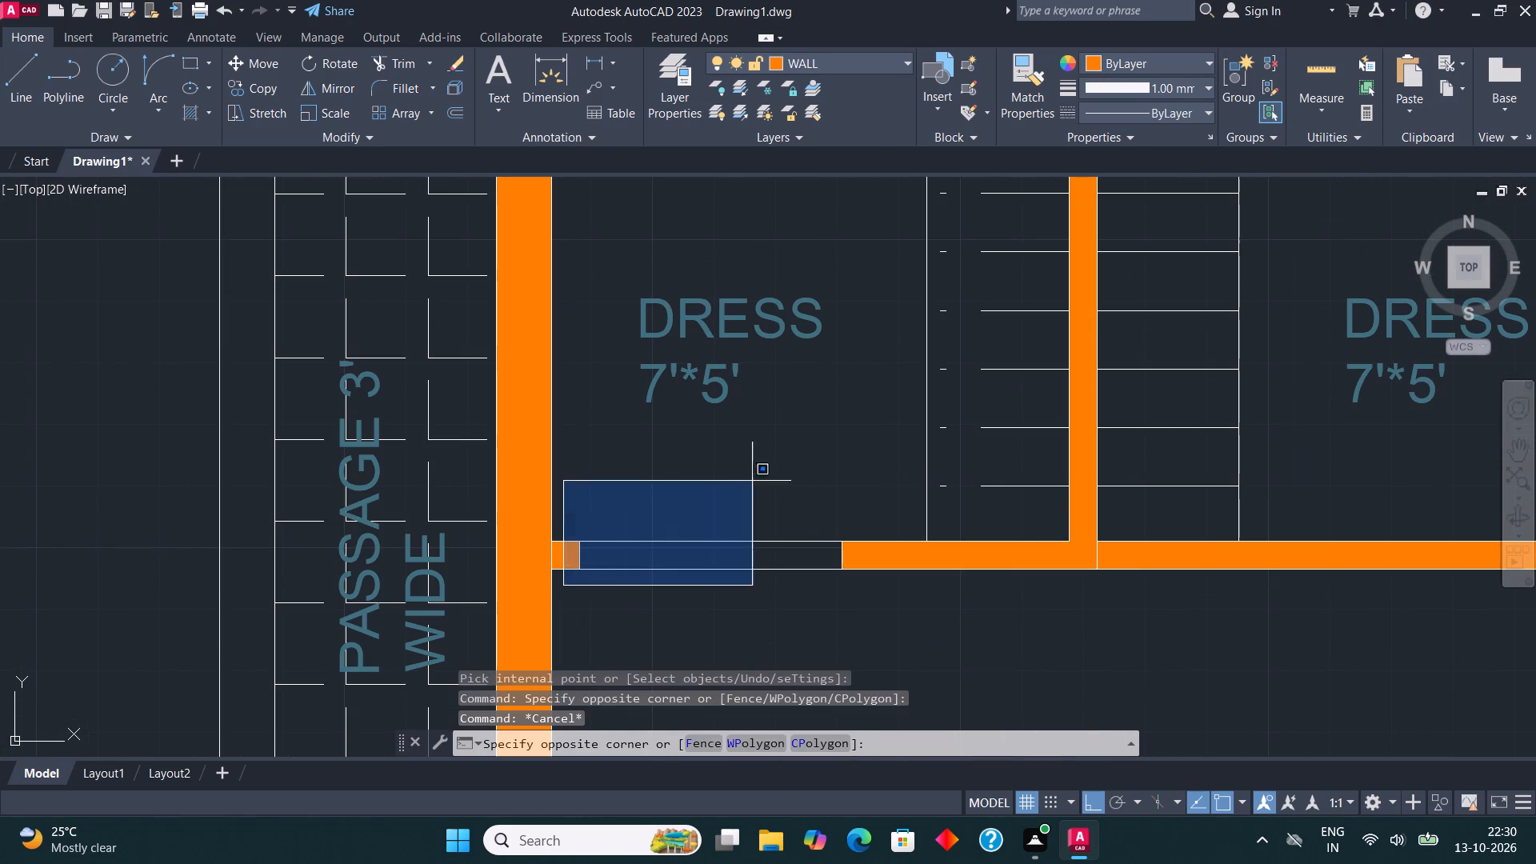
click(845, 489)
click(879, 48)
click(879, 50)
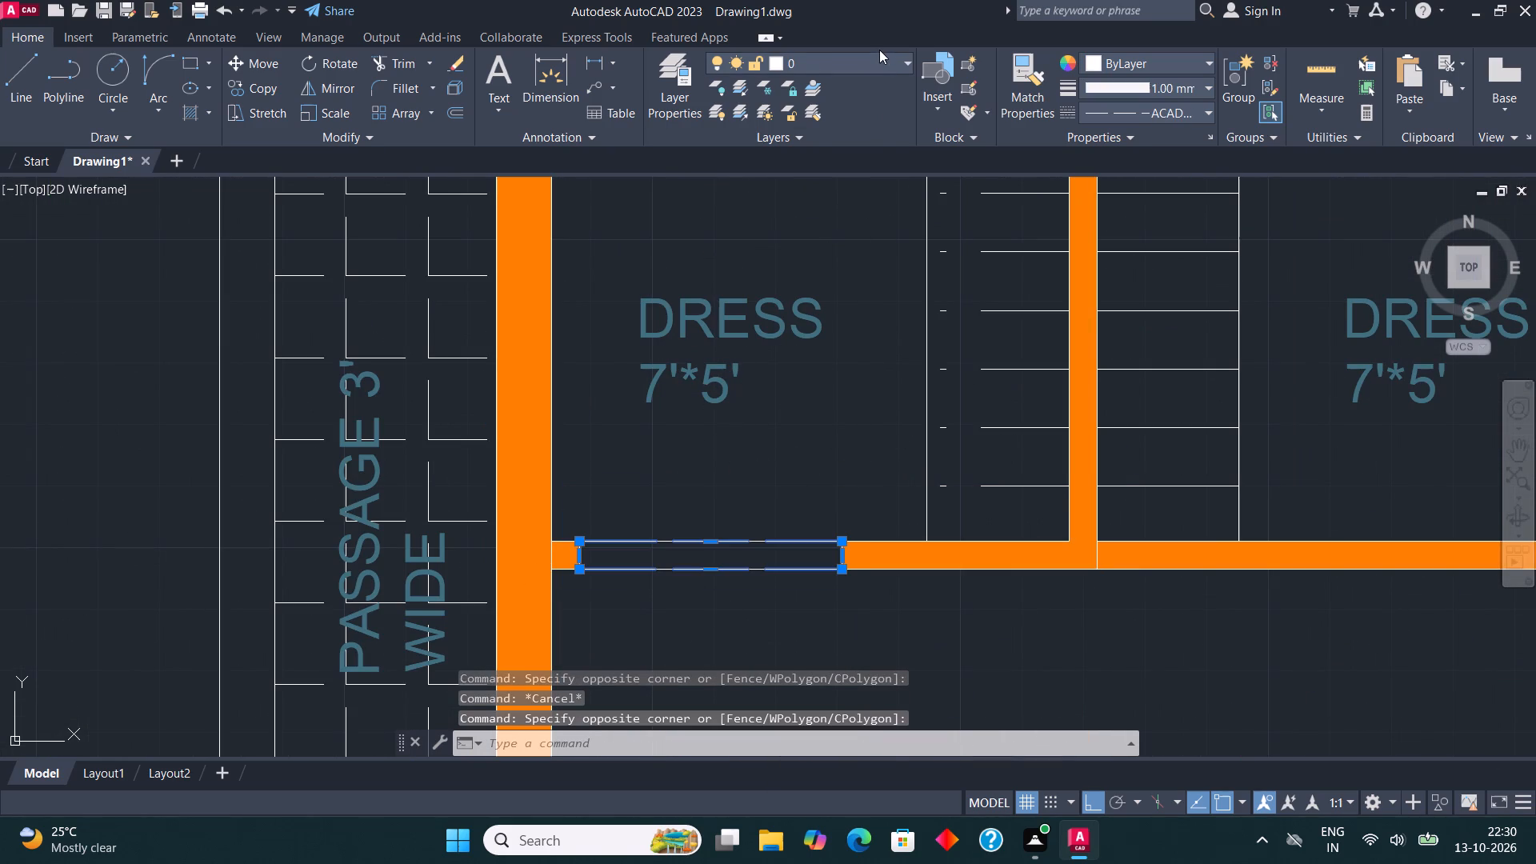
click(832, 53)
click(833, 283)
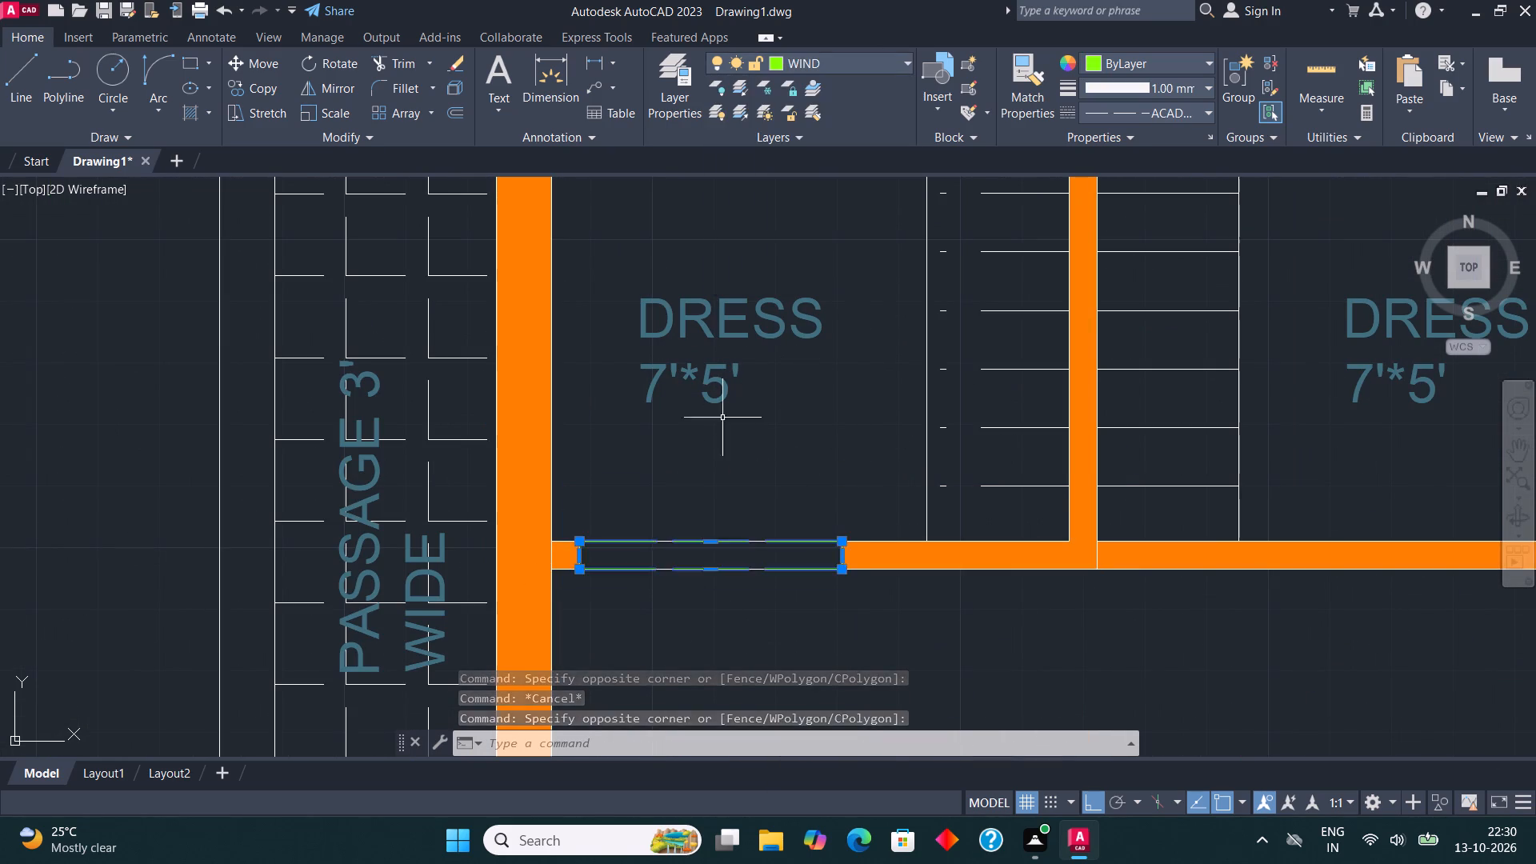
key(Escape)
Solid-hatch the small wall stub between the passage-side outer wall and the 7'*6' bath door on the WALL layer.
scroll(663, 485, down, 1)
middle_drag(750, 474, 610, 678)
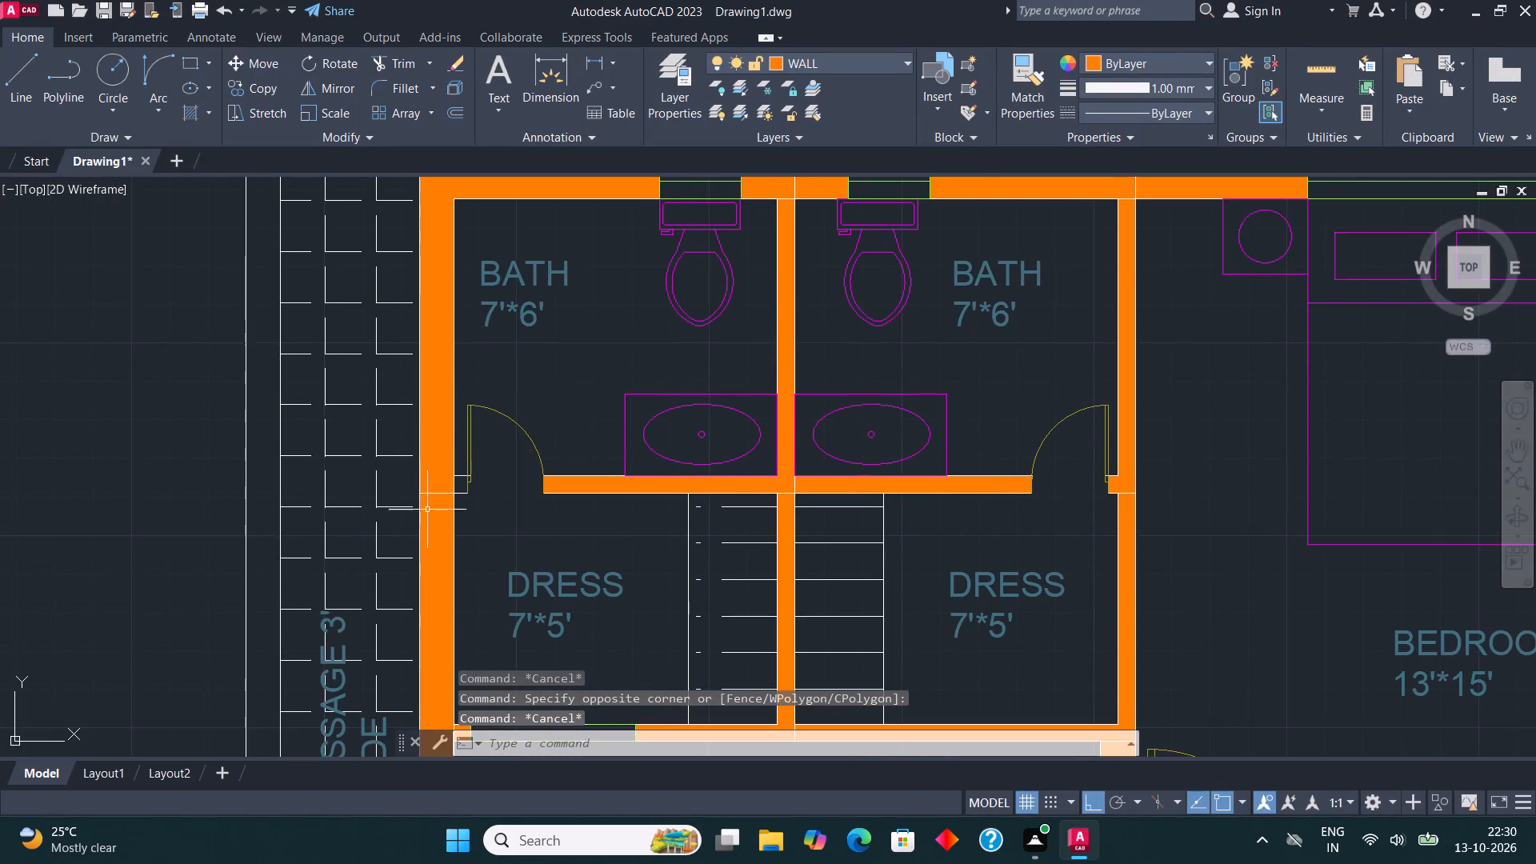
scroll(428, 498, up, 3)
key(h)
key(Return)
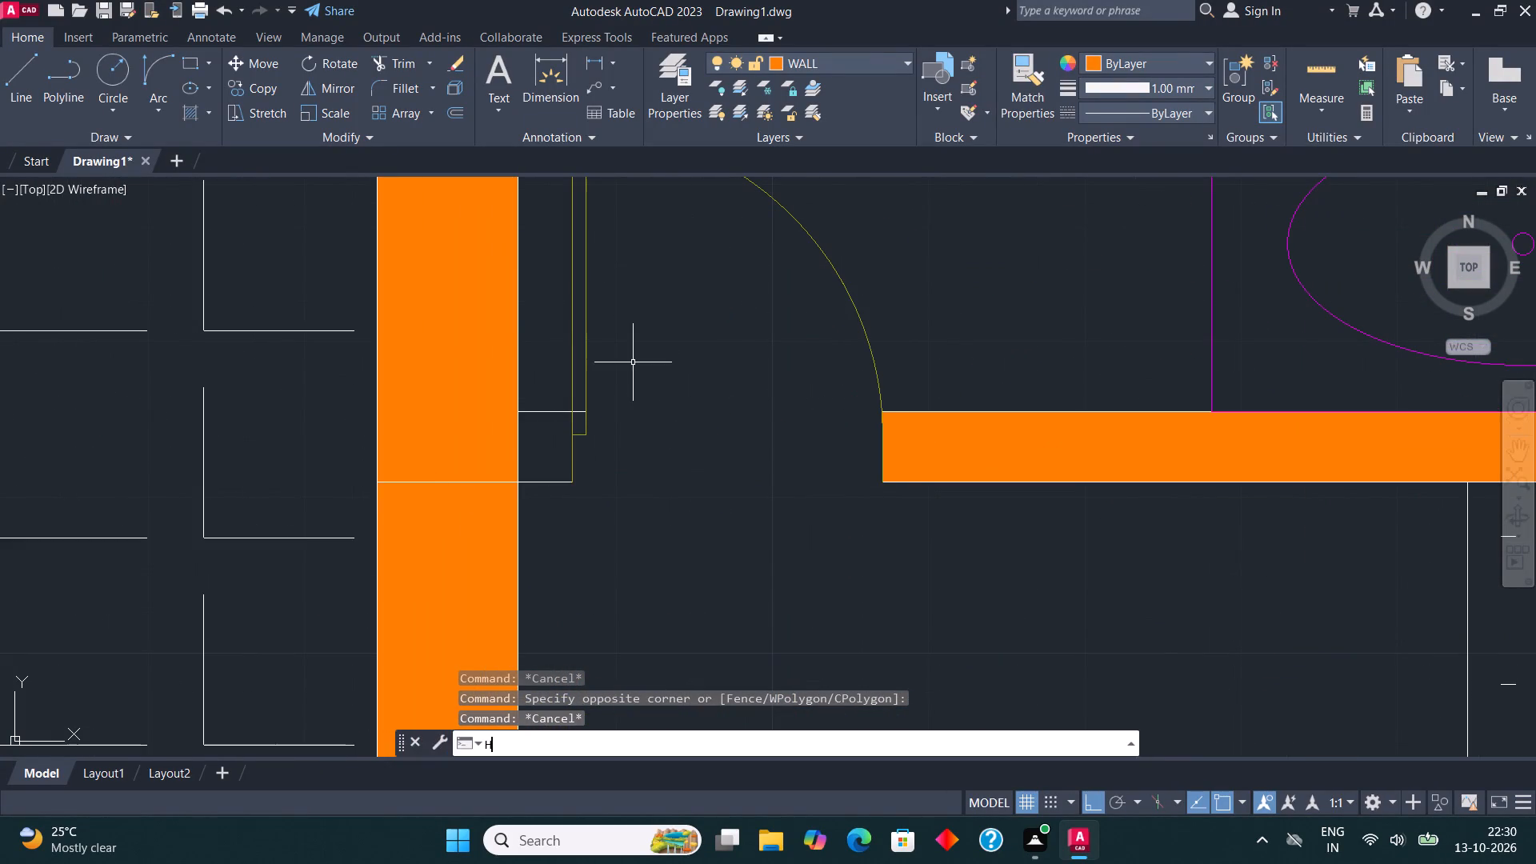
click(543, 454)
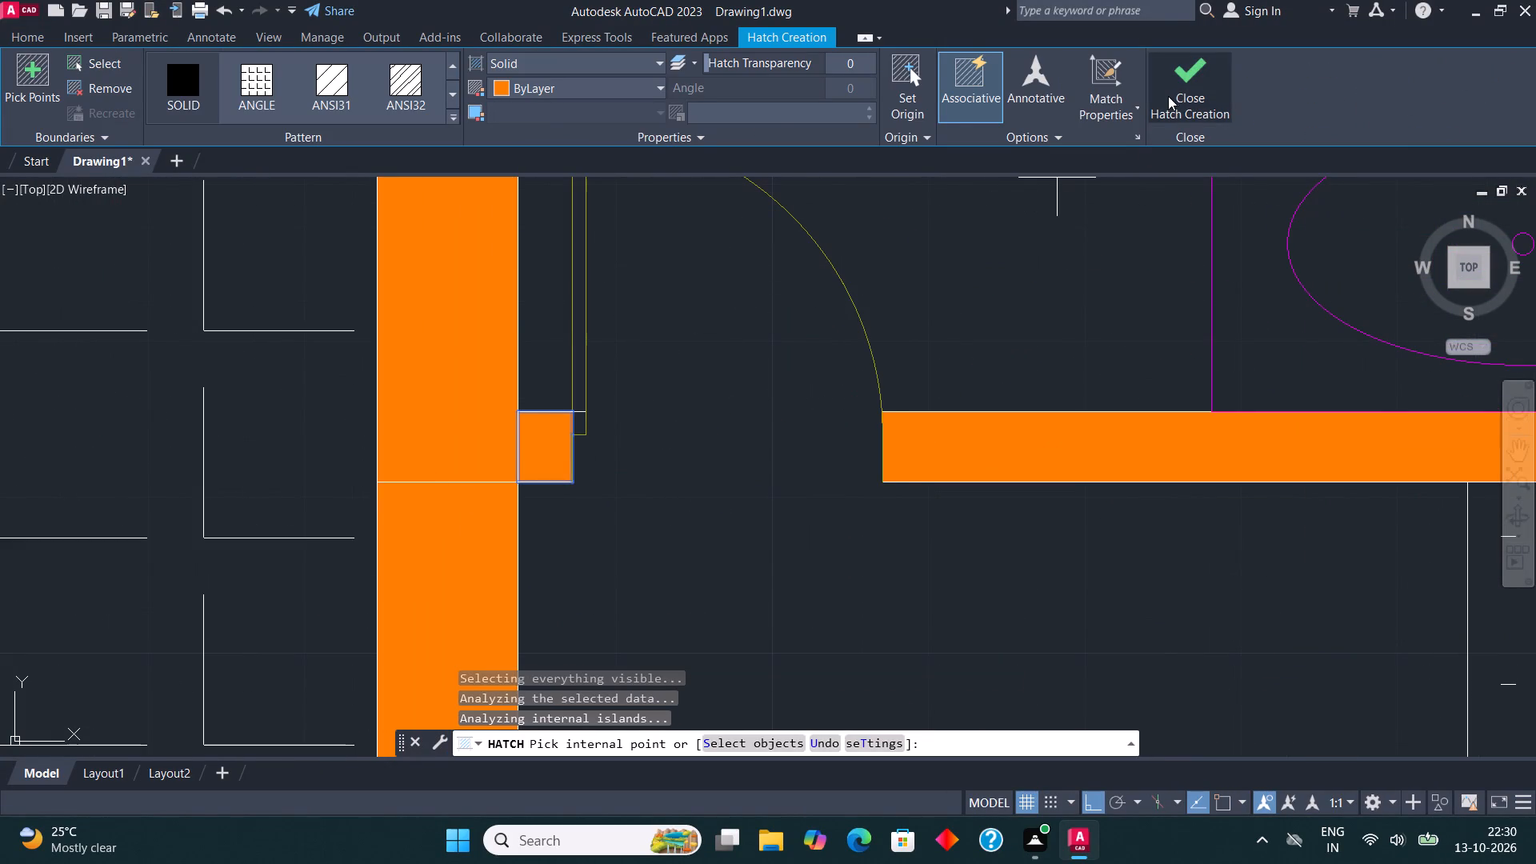
click(1170, 96)
Move the dashed lines across the opening between the 5'*6' dress and the 12'6"*15' bedroom to the WALL layer.
scroll(774, 410, down, 4)
middle_drag(880, 409, 666, 408)
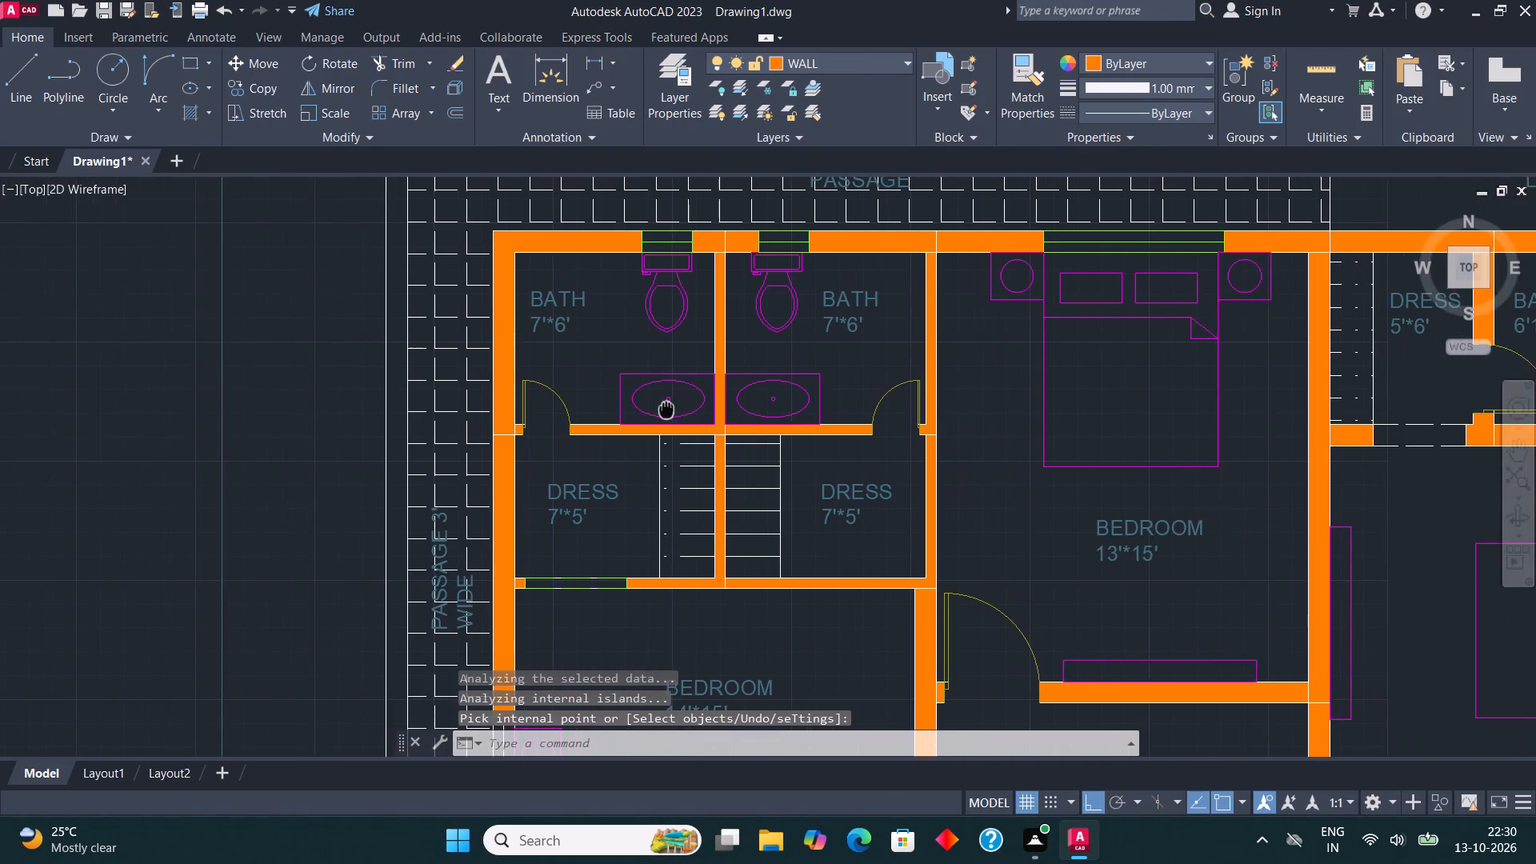
middle_drag(666, 408, 555, 426)
scroll(551, 427, down, 1)
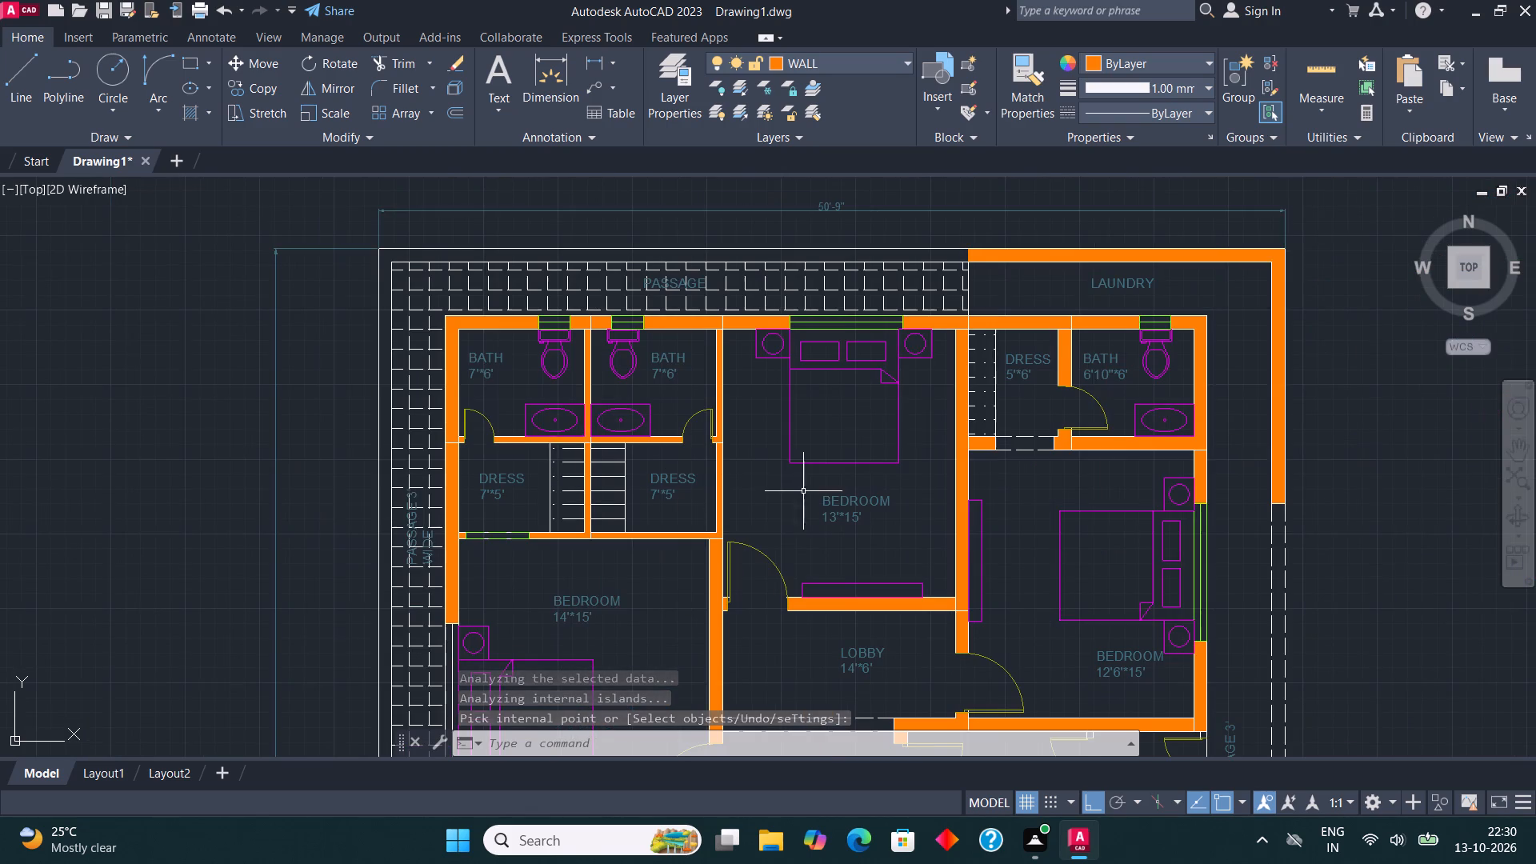
middle_drag(803, 491, 766, 395)
scroll(945, 340, up, 1)
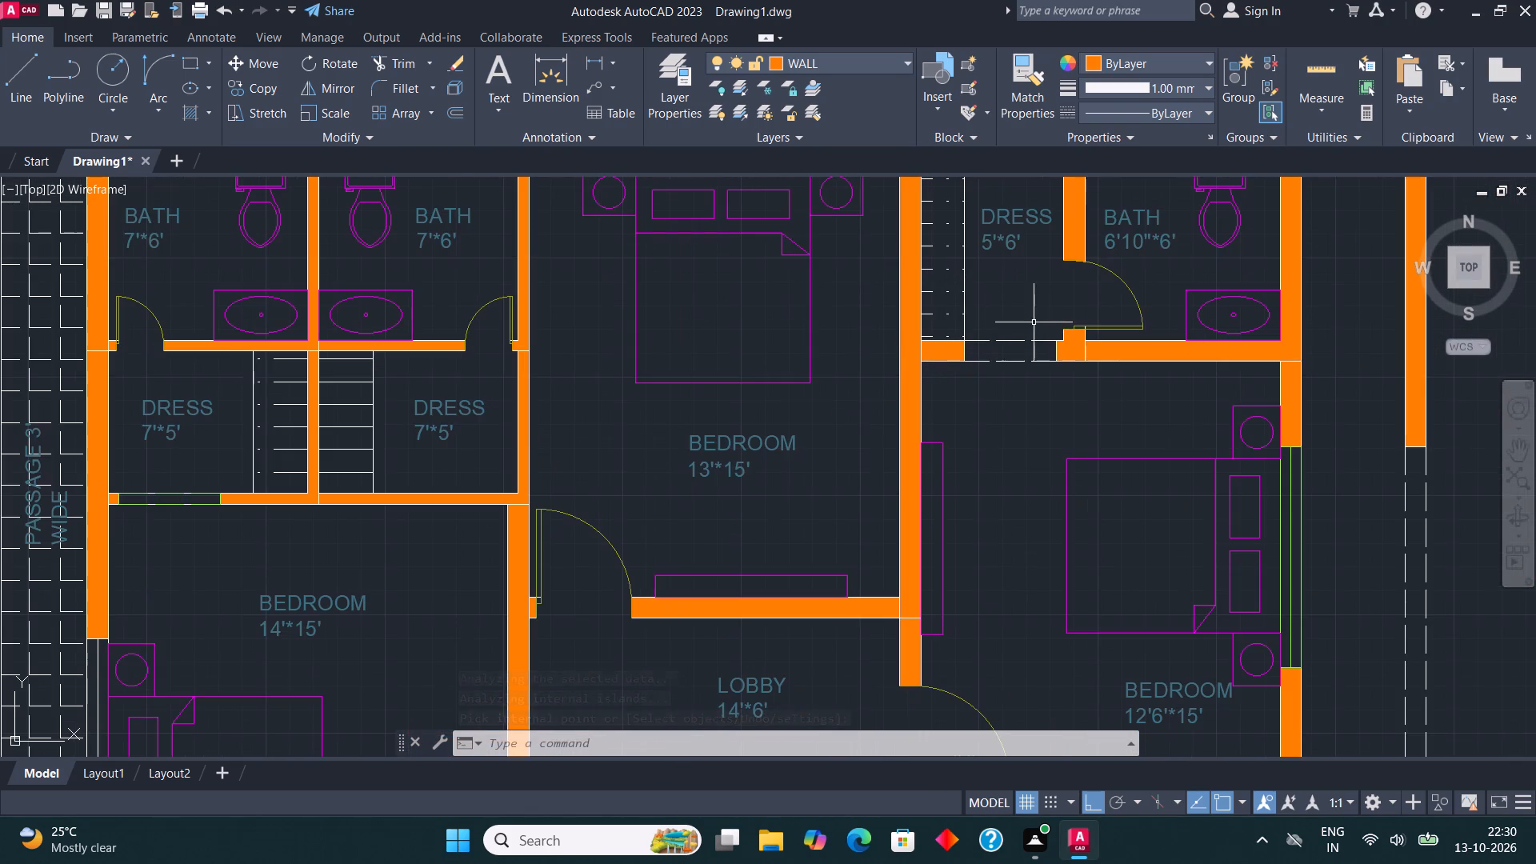
click(1034, 322)
click(1034, 419)
click(852, 54)
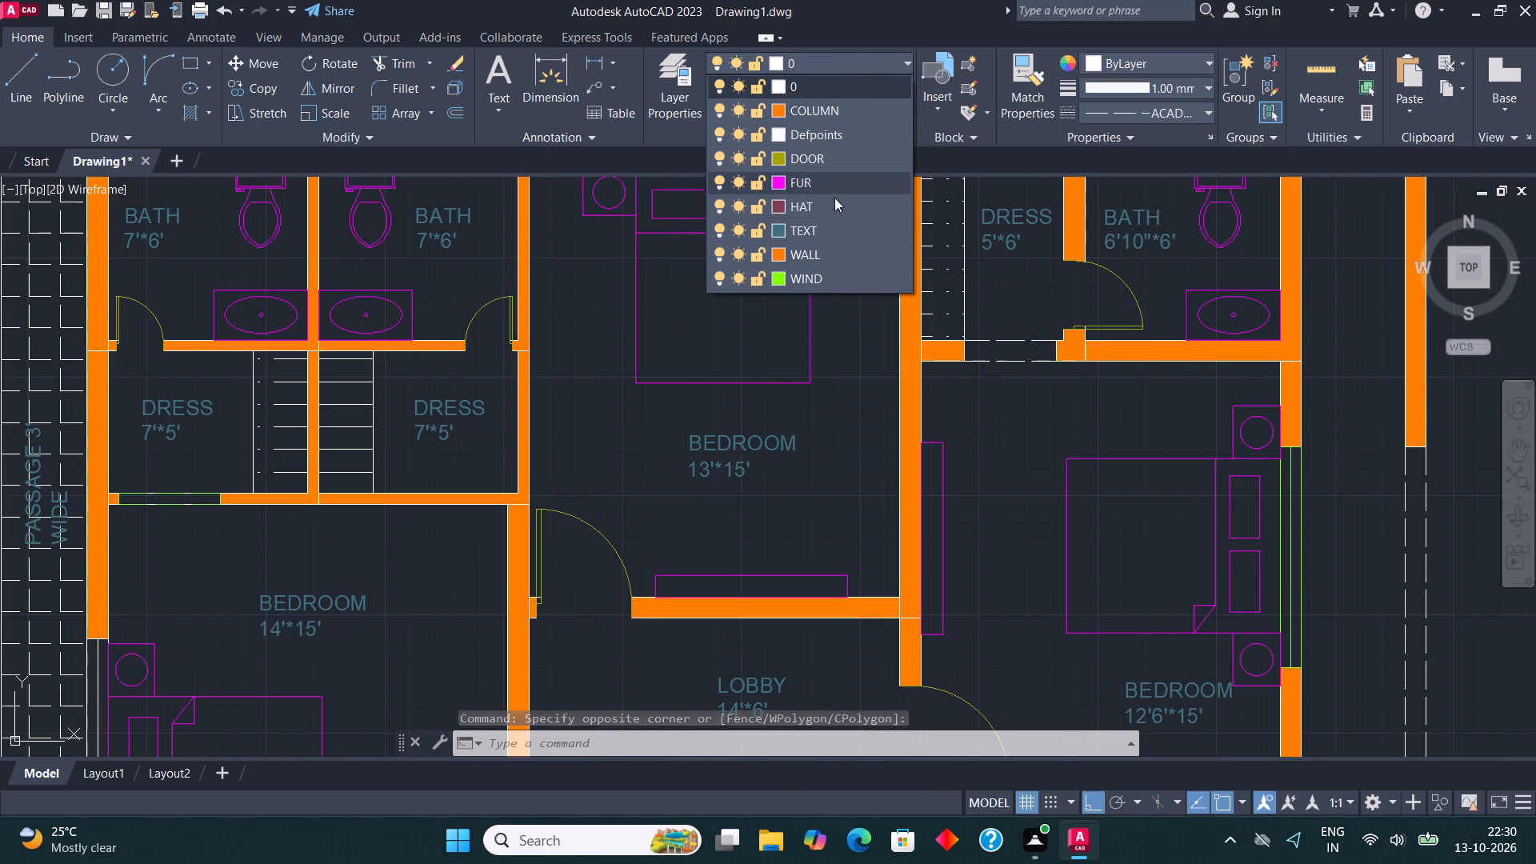
click(826, 264)
key(Escape)
key(Escape)
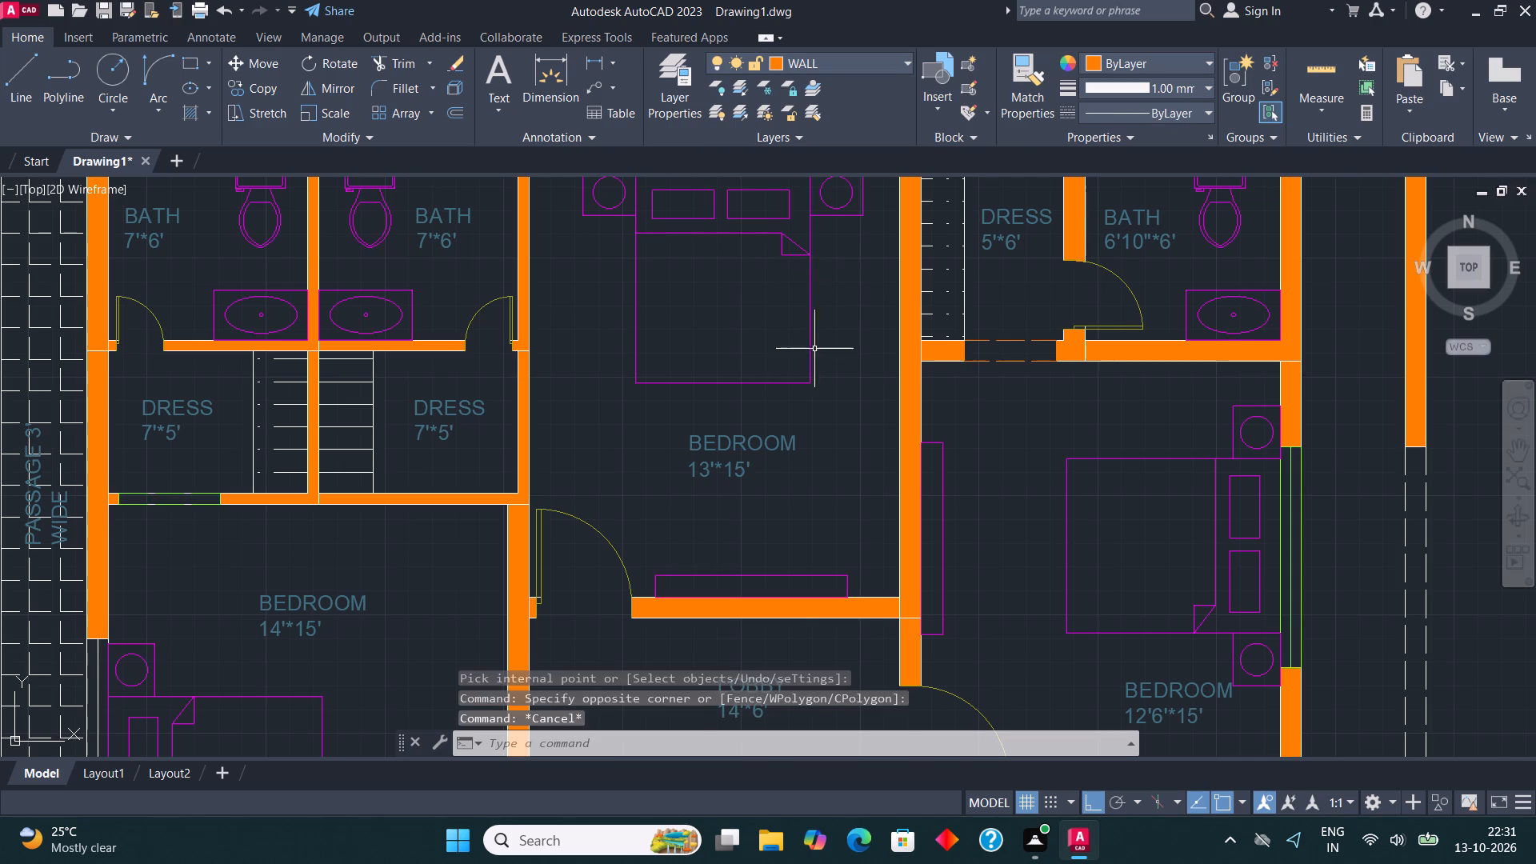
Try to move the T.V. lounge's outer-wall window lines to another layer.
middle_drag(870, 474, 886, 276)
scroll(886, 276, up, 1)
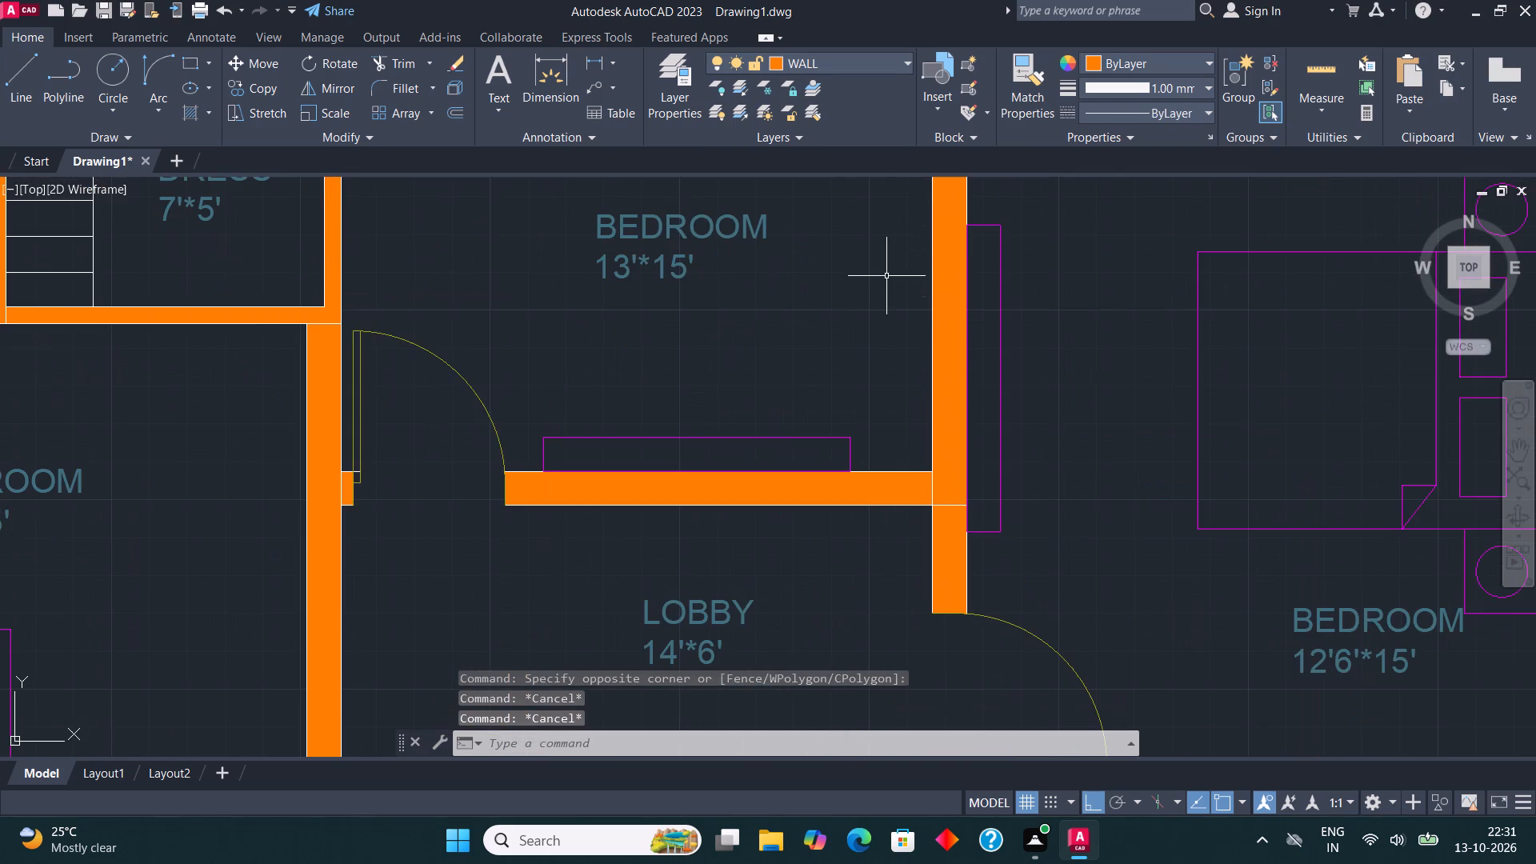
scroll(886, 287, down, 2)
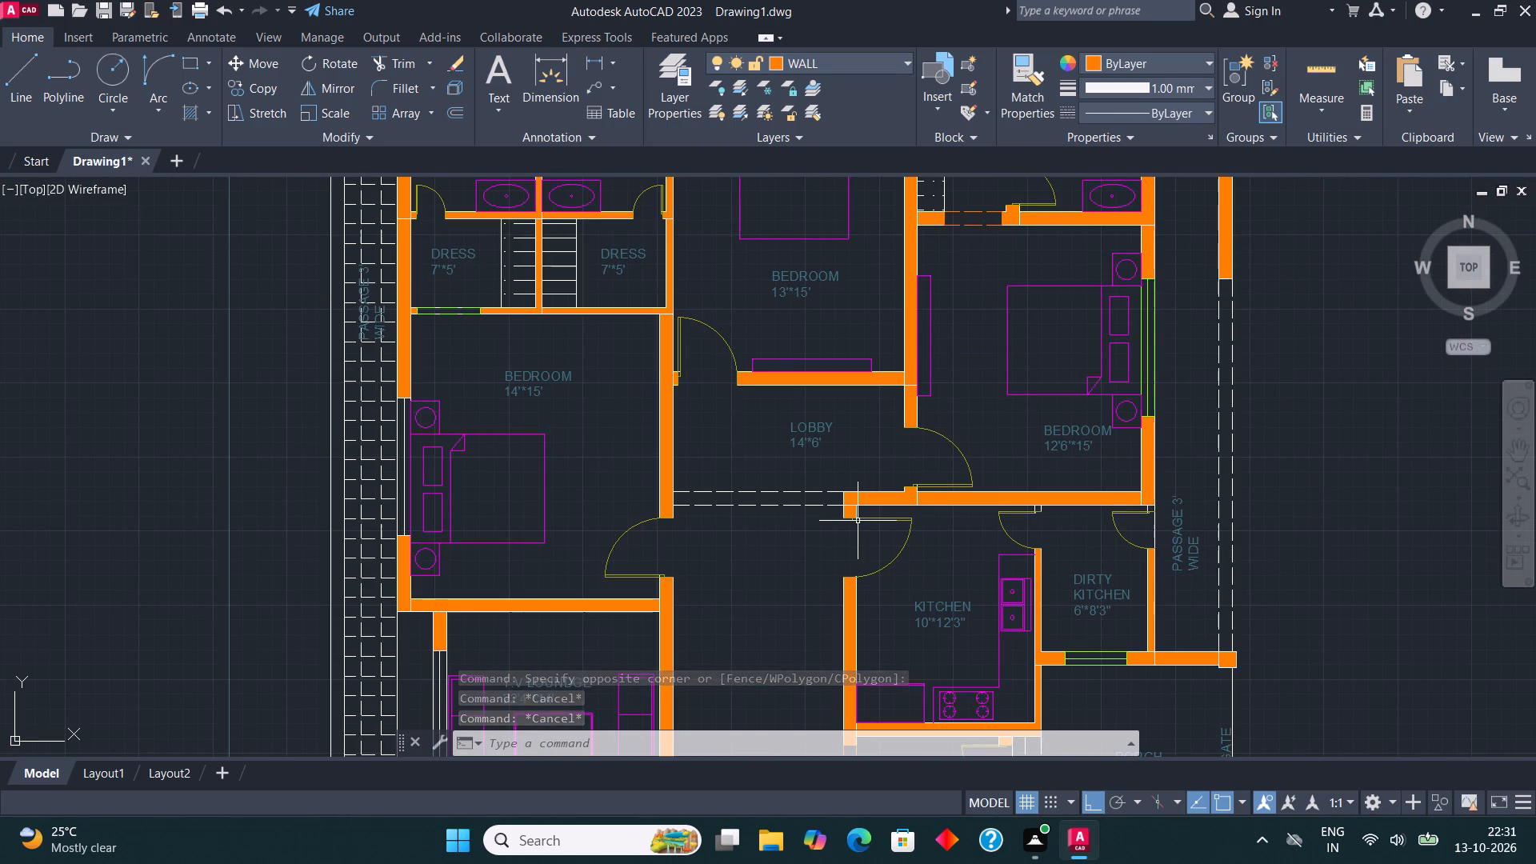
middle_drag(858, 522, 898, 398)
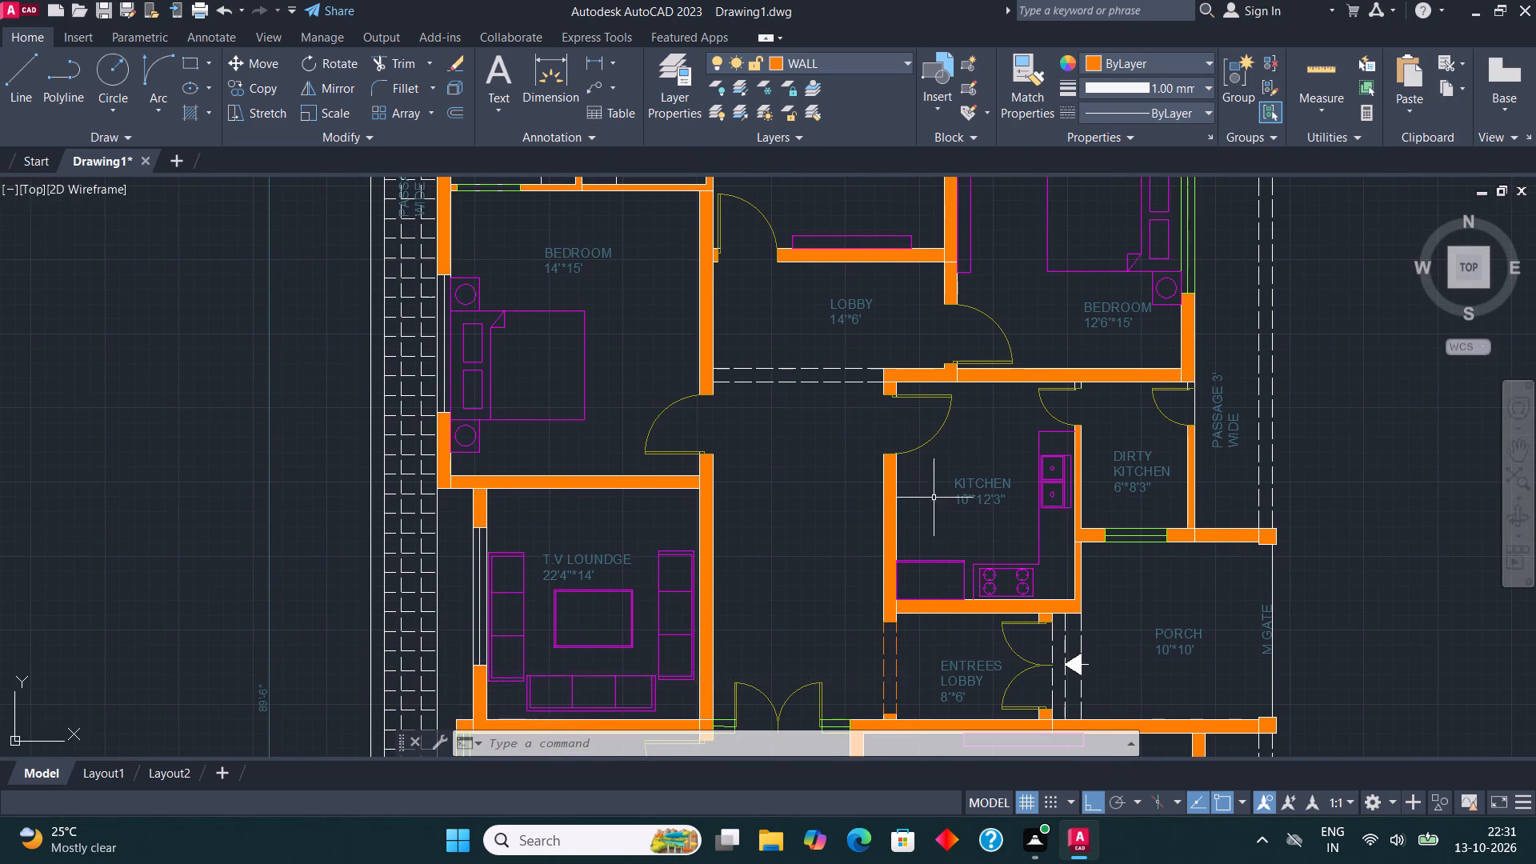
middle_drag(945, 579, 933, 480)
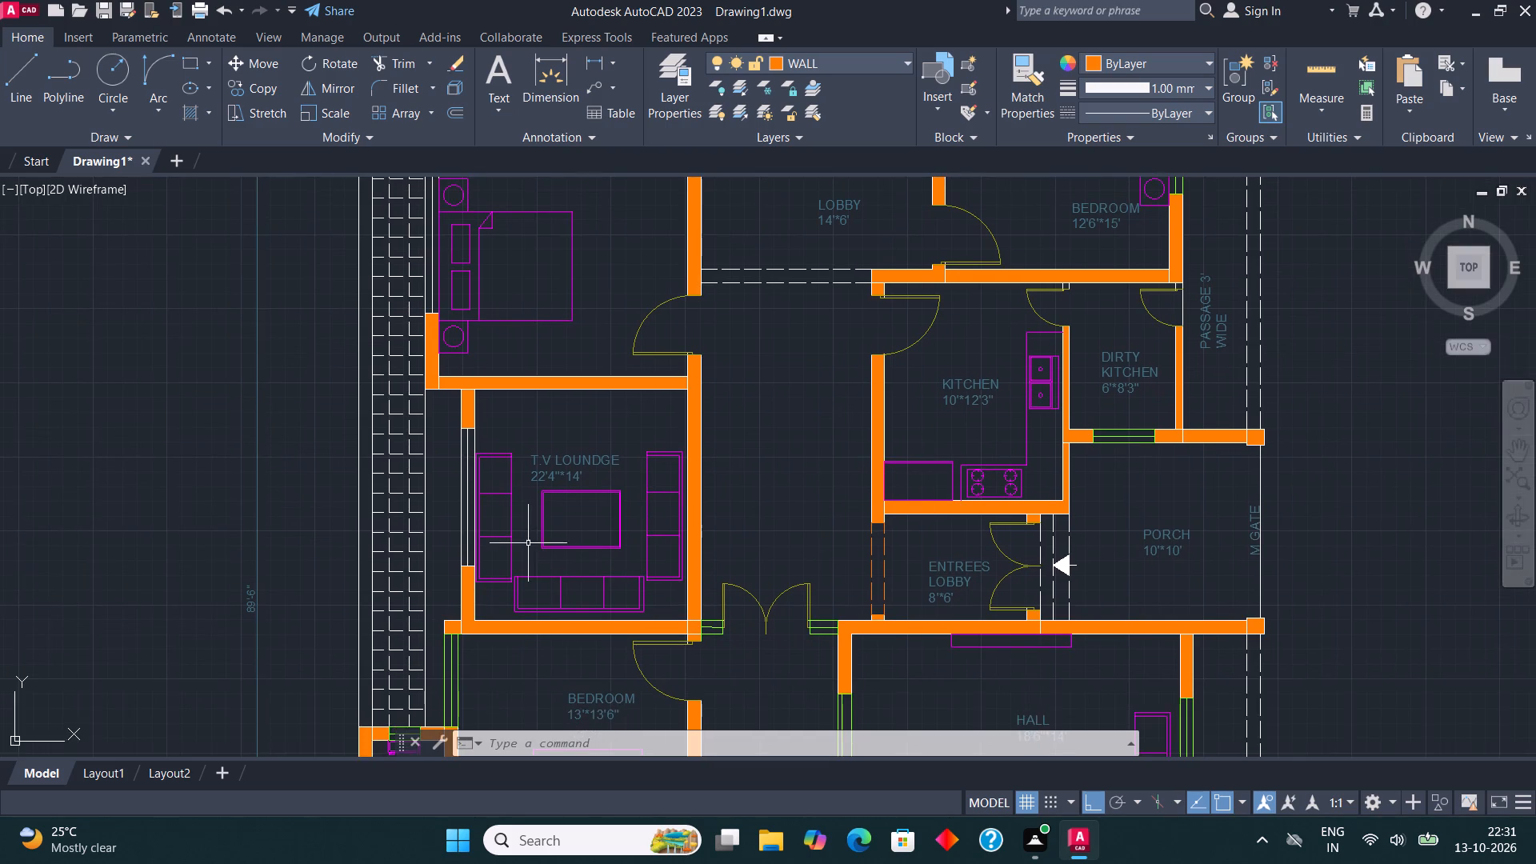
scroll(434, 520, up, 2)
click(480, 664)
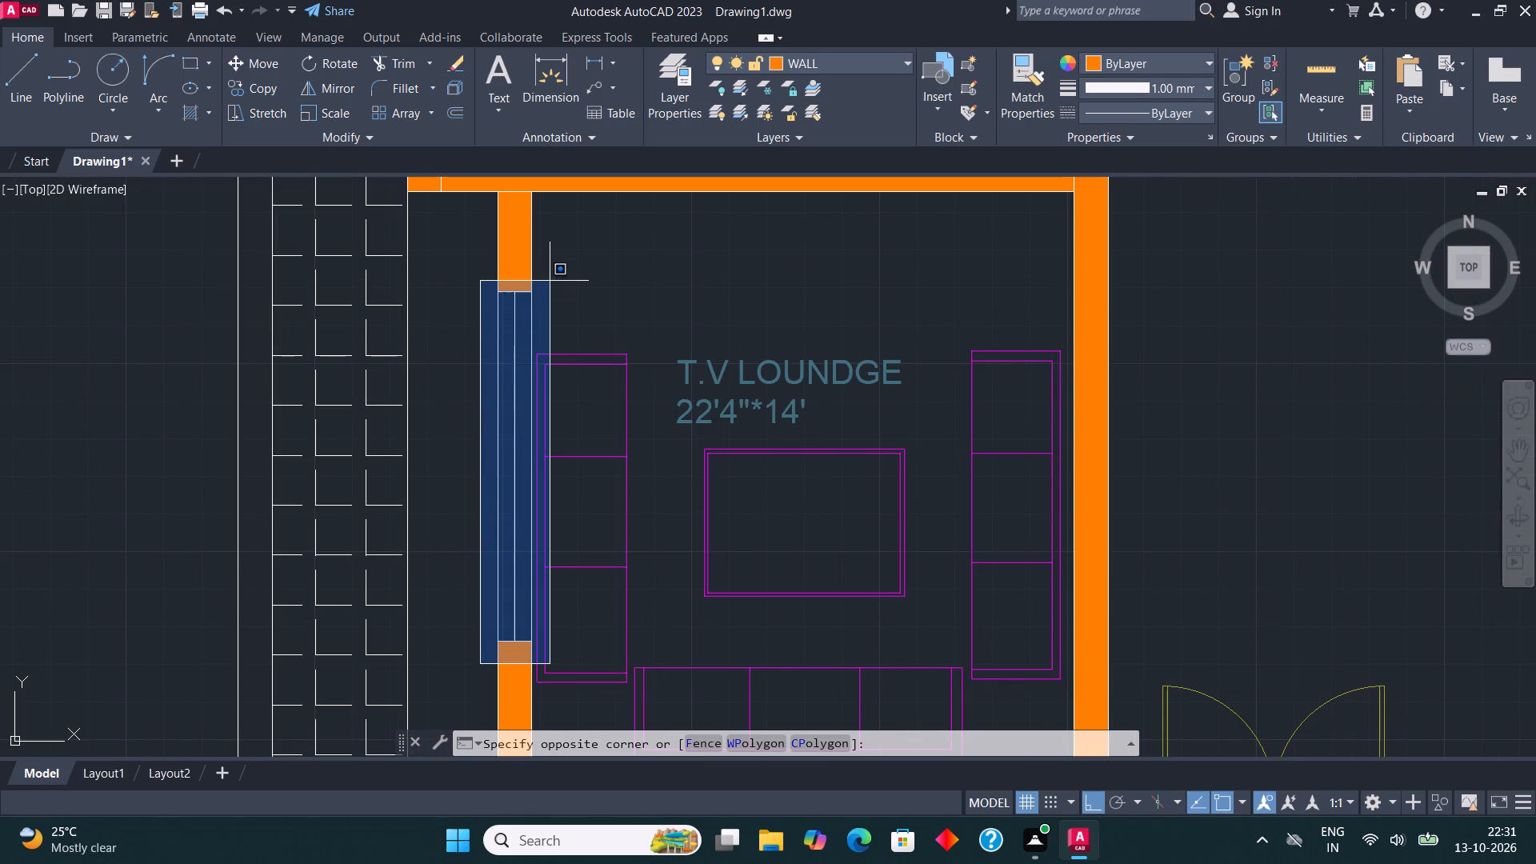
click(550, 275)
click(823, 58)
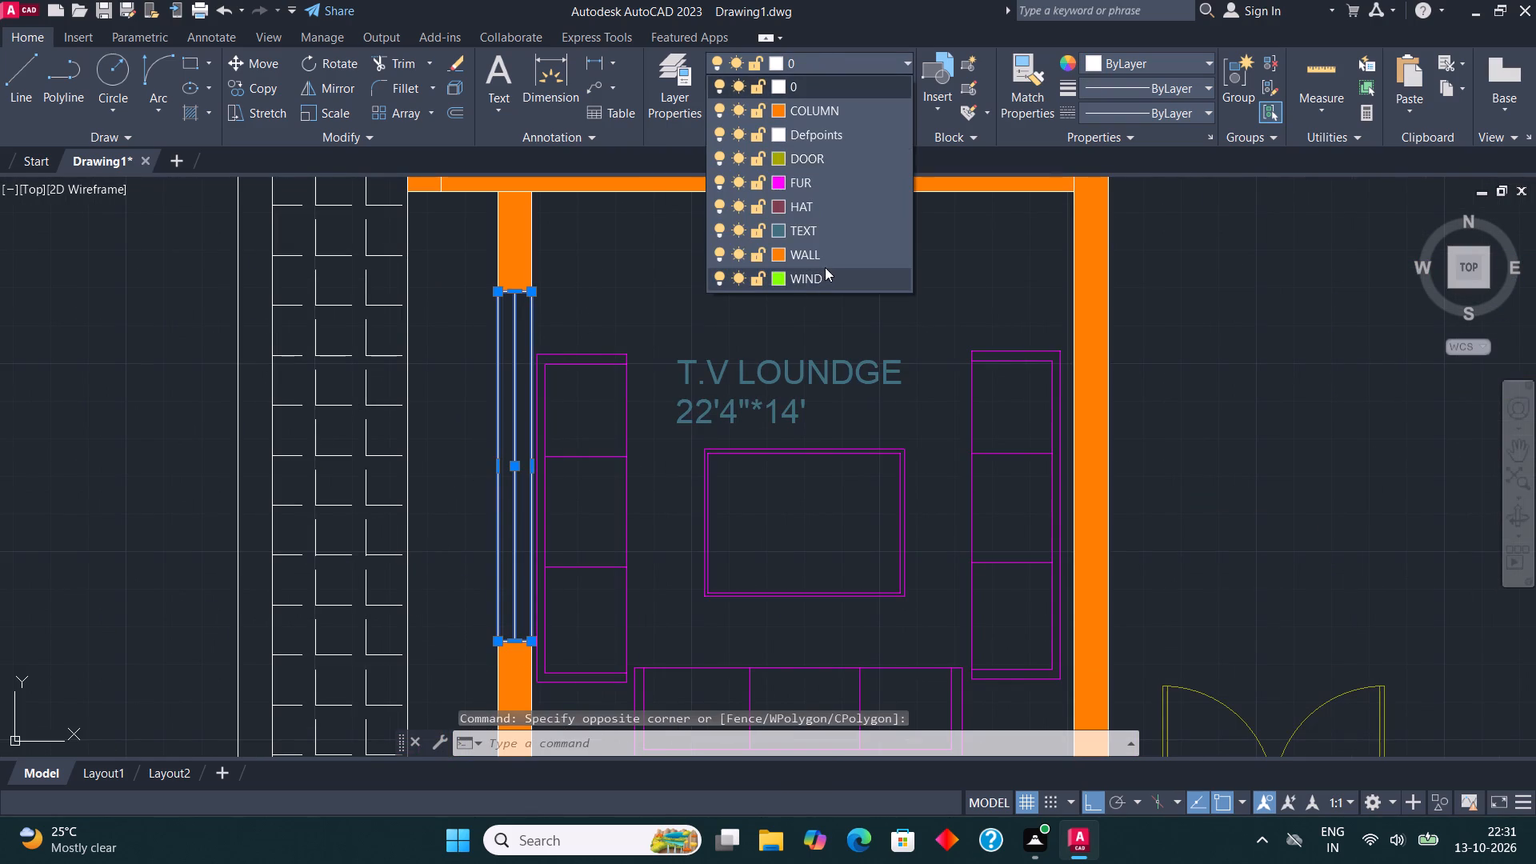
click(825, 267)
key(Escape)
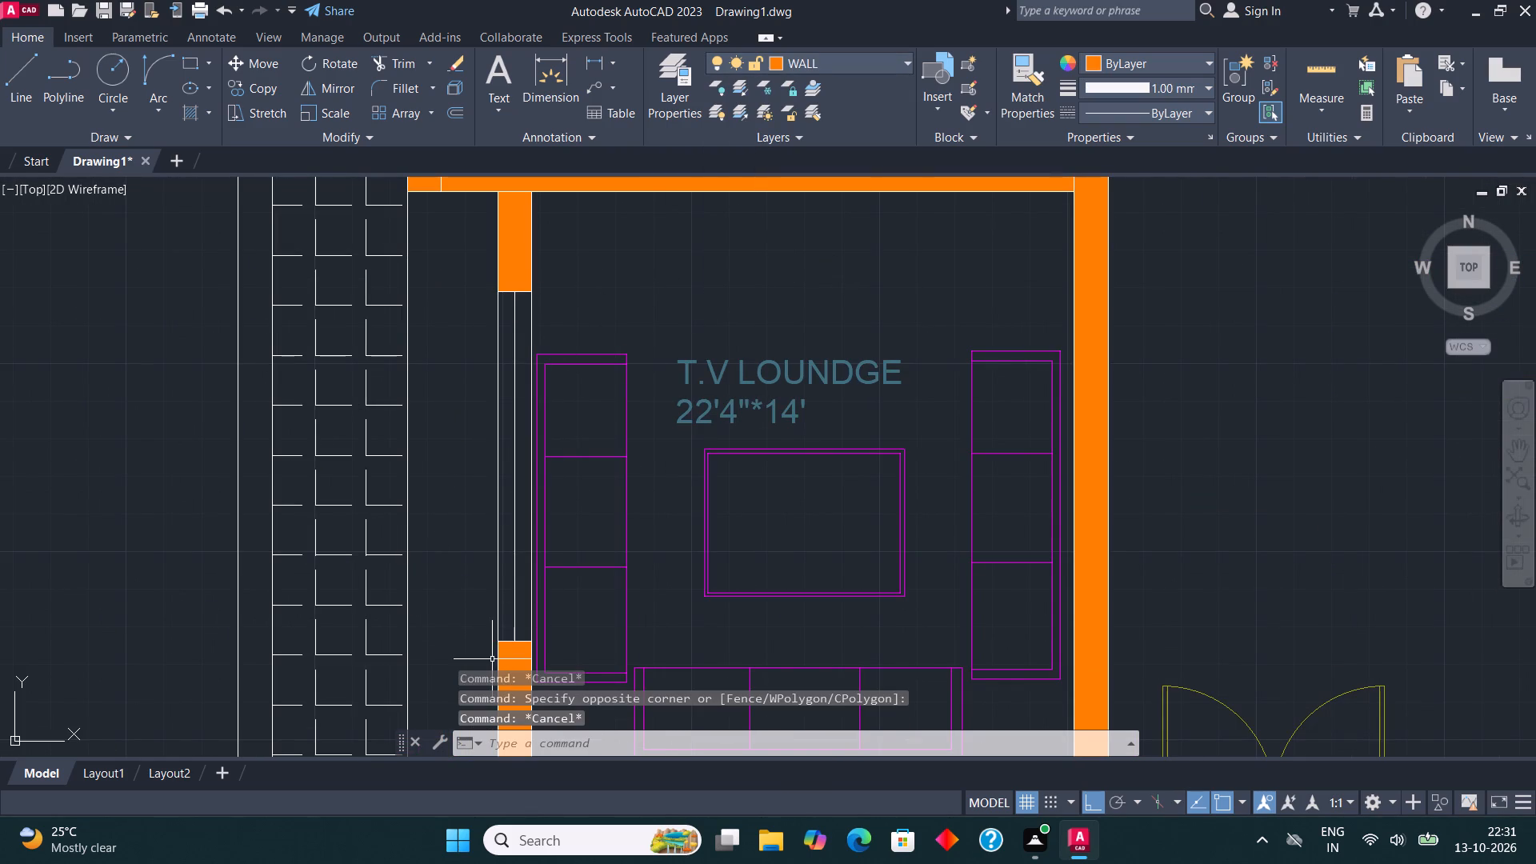
Move the T.V. lounge's outer-wall window lines to the WIND layer.
click(492, 659)
click(545, 258)
click(842, 58)
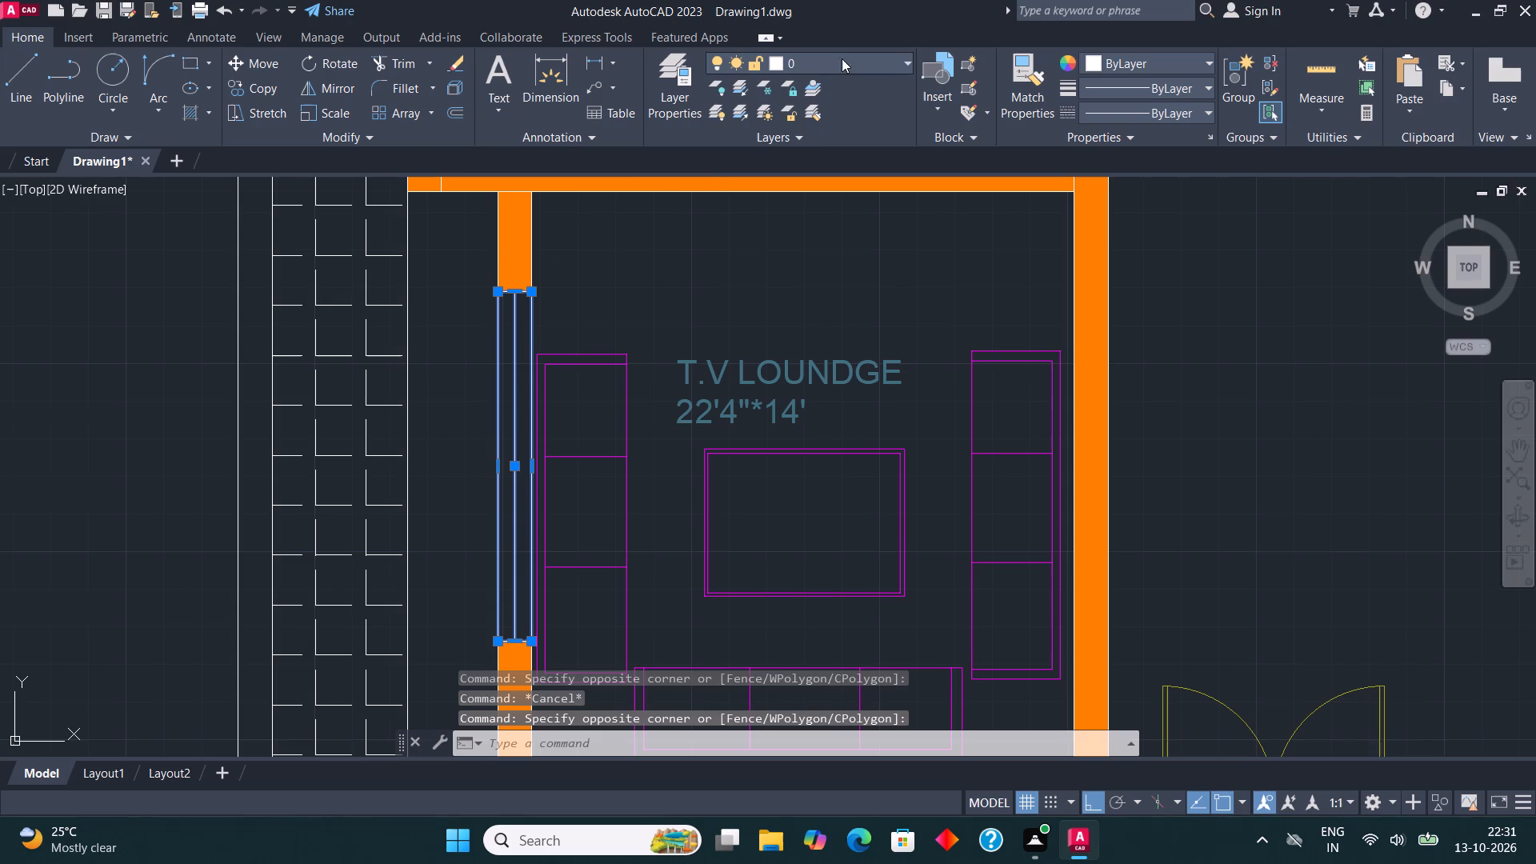
click(842, 278)
scroll(554, 441, down, 3)
key(Escape)
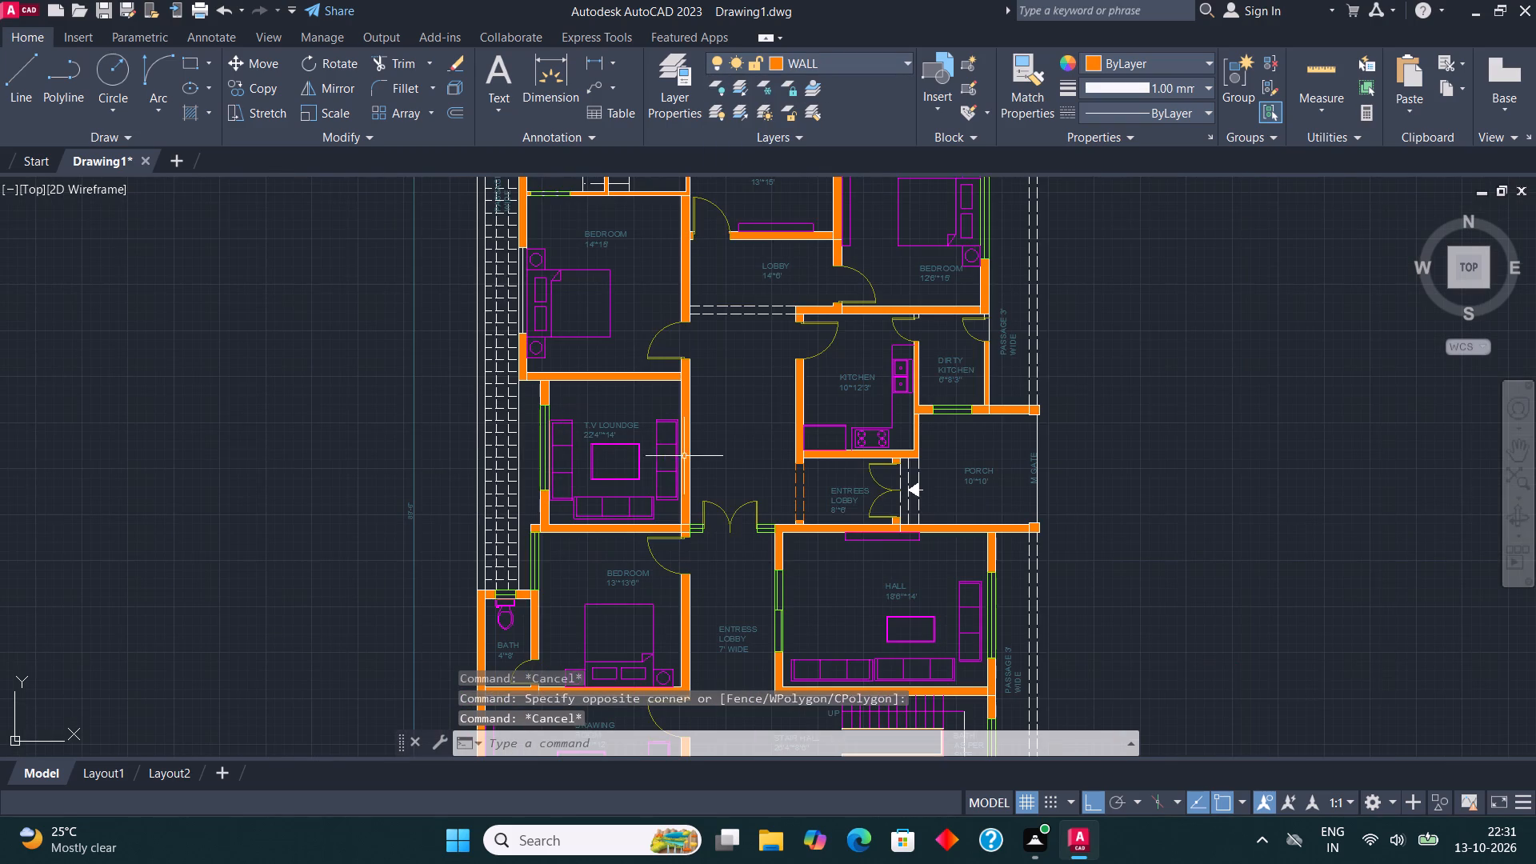
Move the window lines behind the bed in the 14'*15' bedroom to the WIND layer.
scroll(489, 253, up, 2)
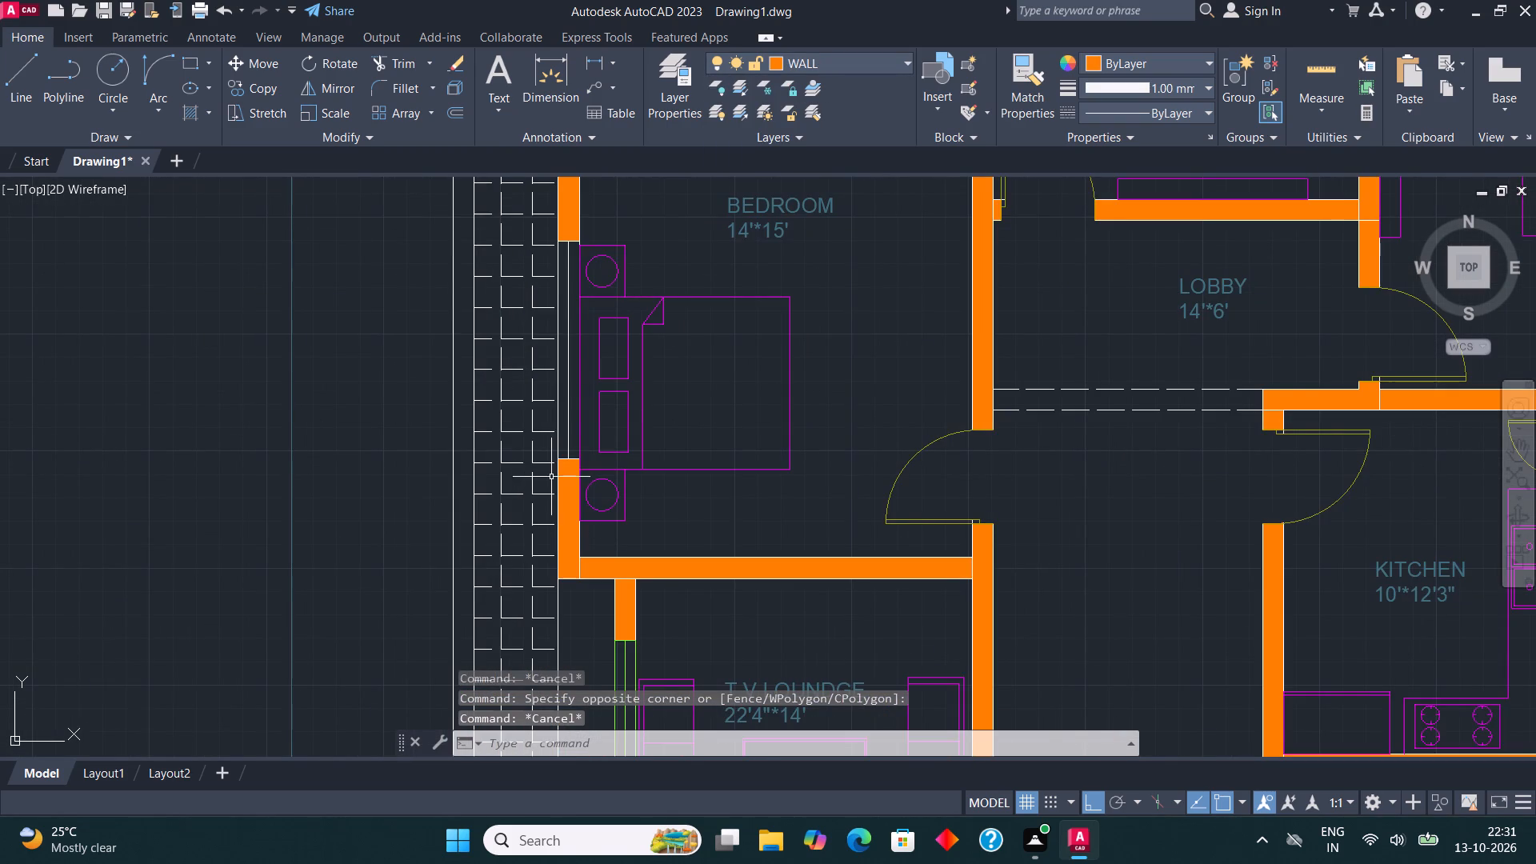
click(551, 477)
click(579, 222)
click(829, 58)
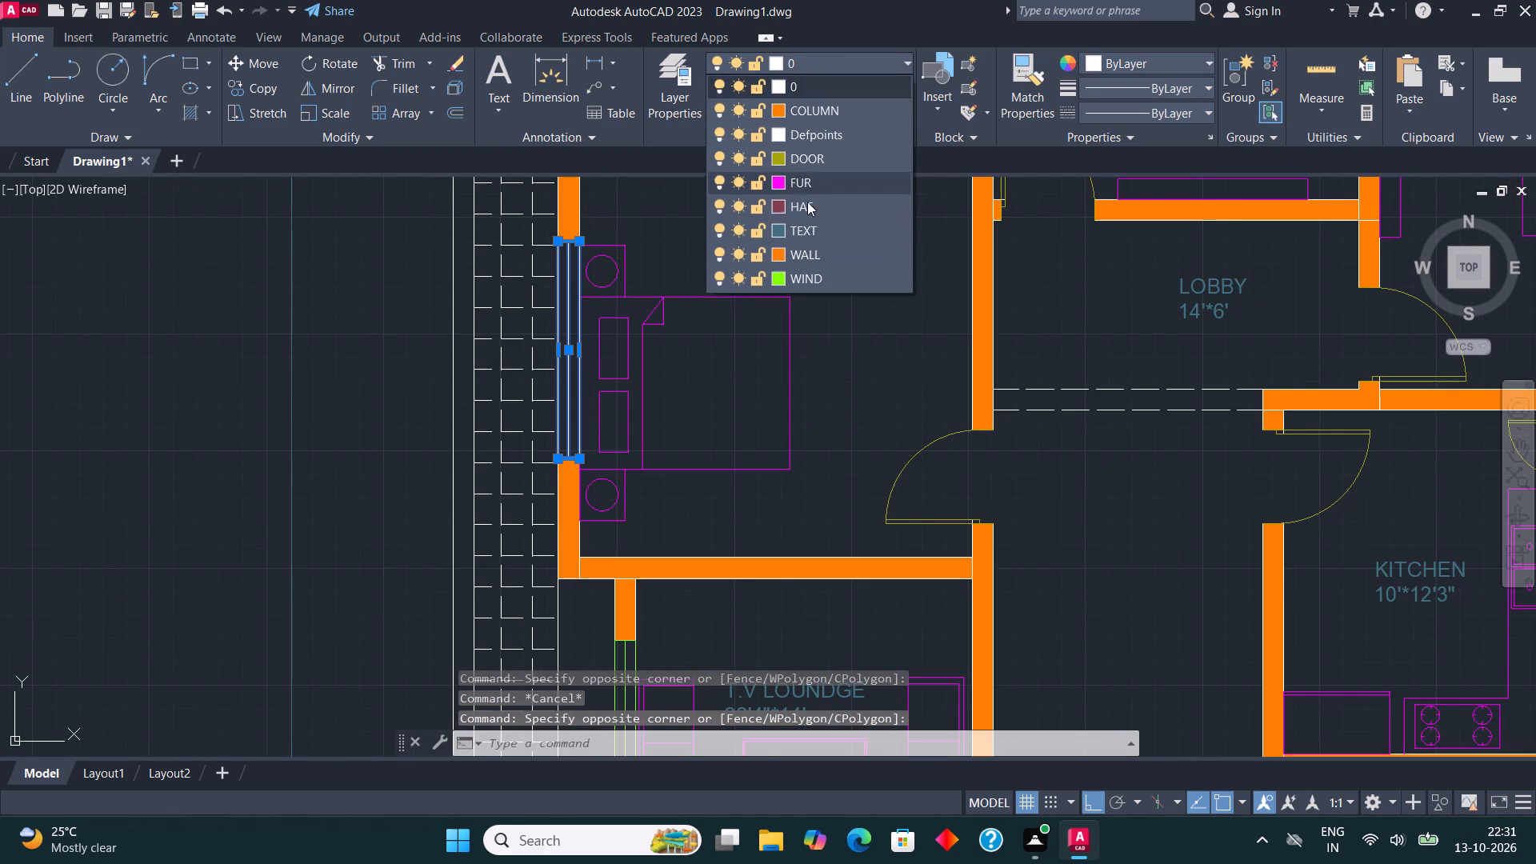
click(818, 274)
scroll(554, 332, up, 2)
key(Escape)
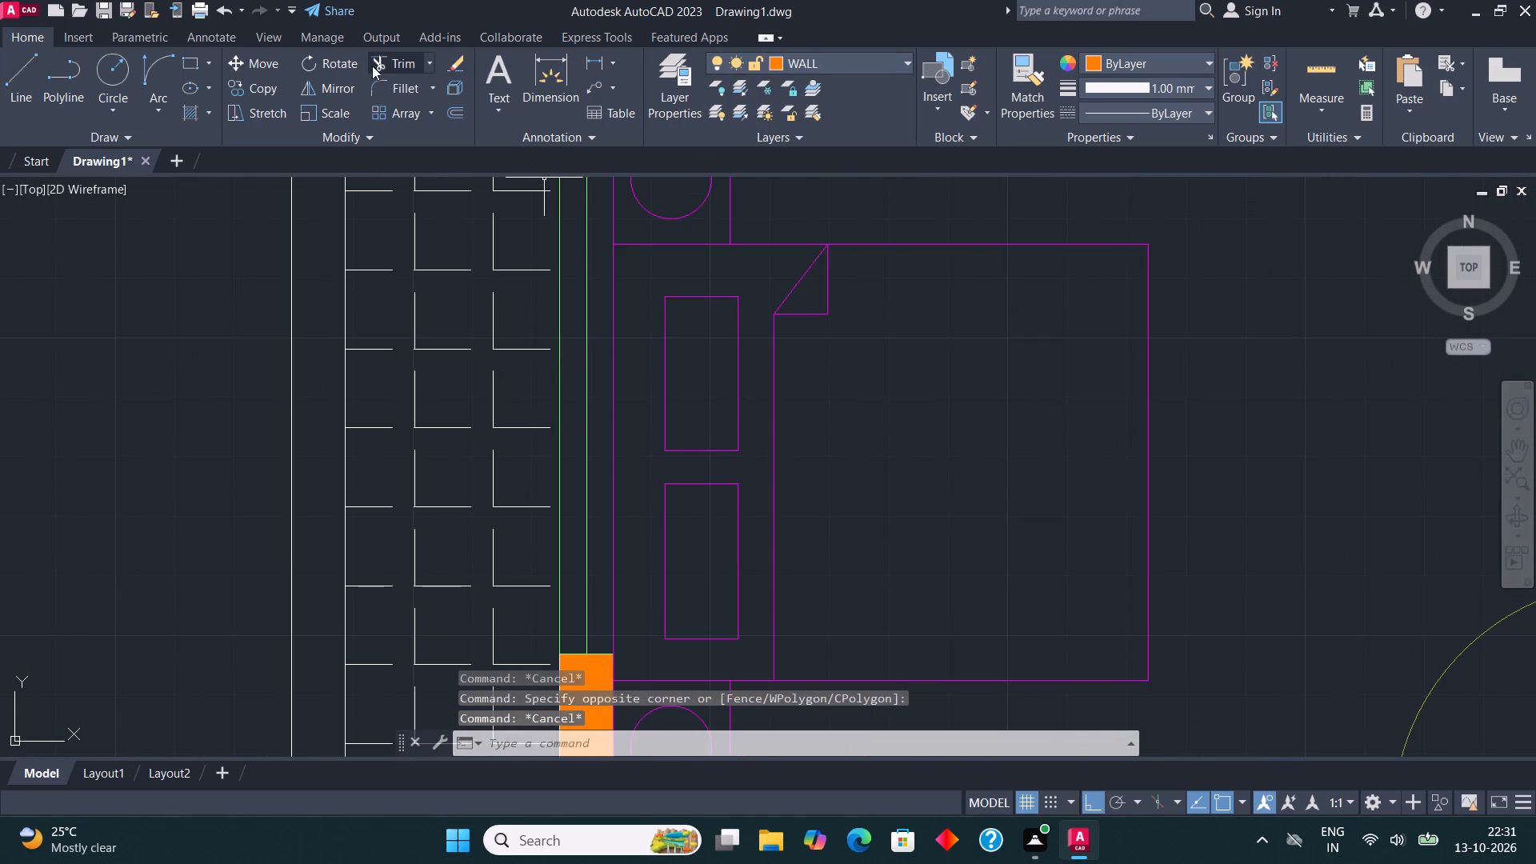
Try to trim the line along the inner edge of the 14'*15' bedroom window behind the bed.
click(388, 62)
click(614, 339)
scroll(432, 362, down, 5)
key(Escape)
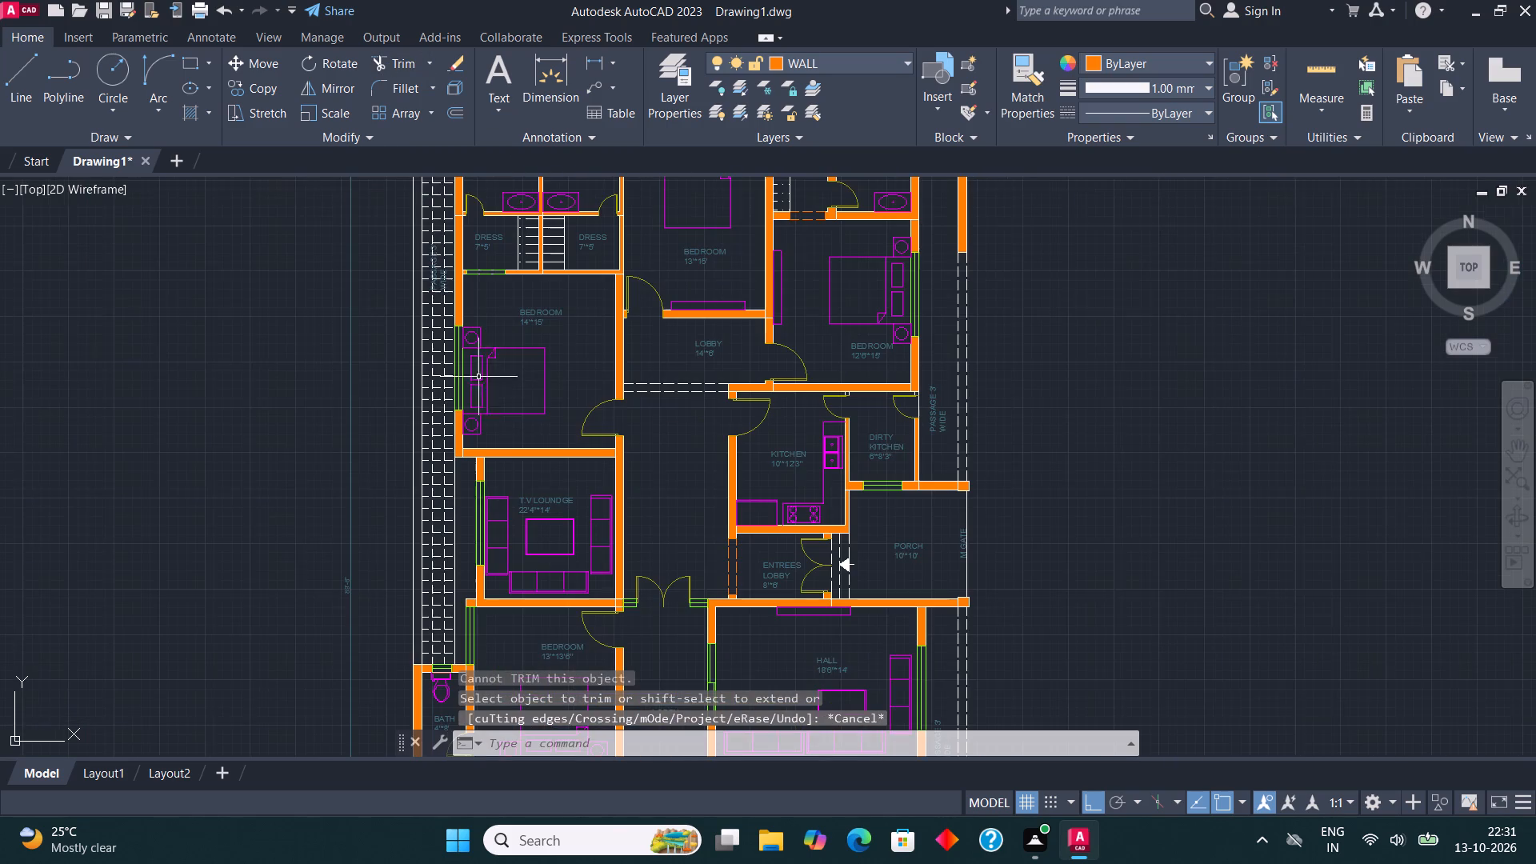
Examine the T.V. lounge, hall, stair hall and surrounding rooms for elements still on the wrong layer.
middle_drag(554, 410, 626, 278)
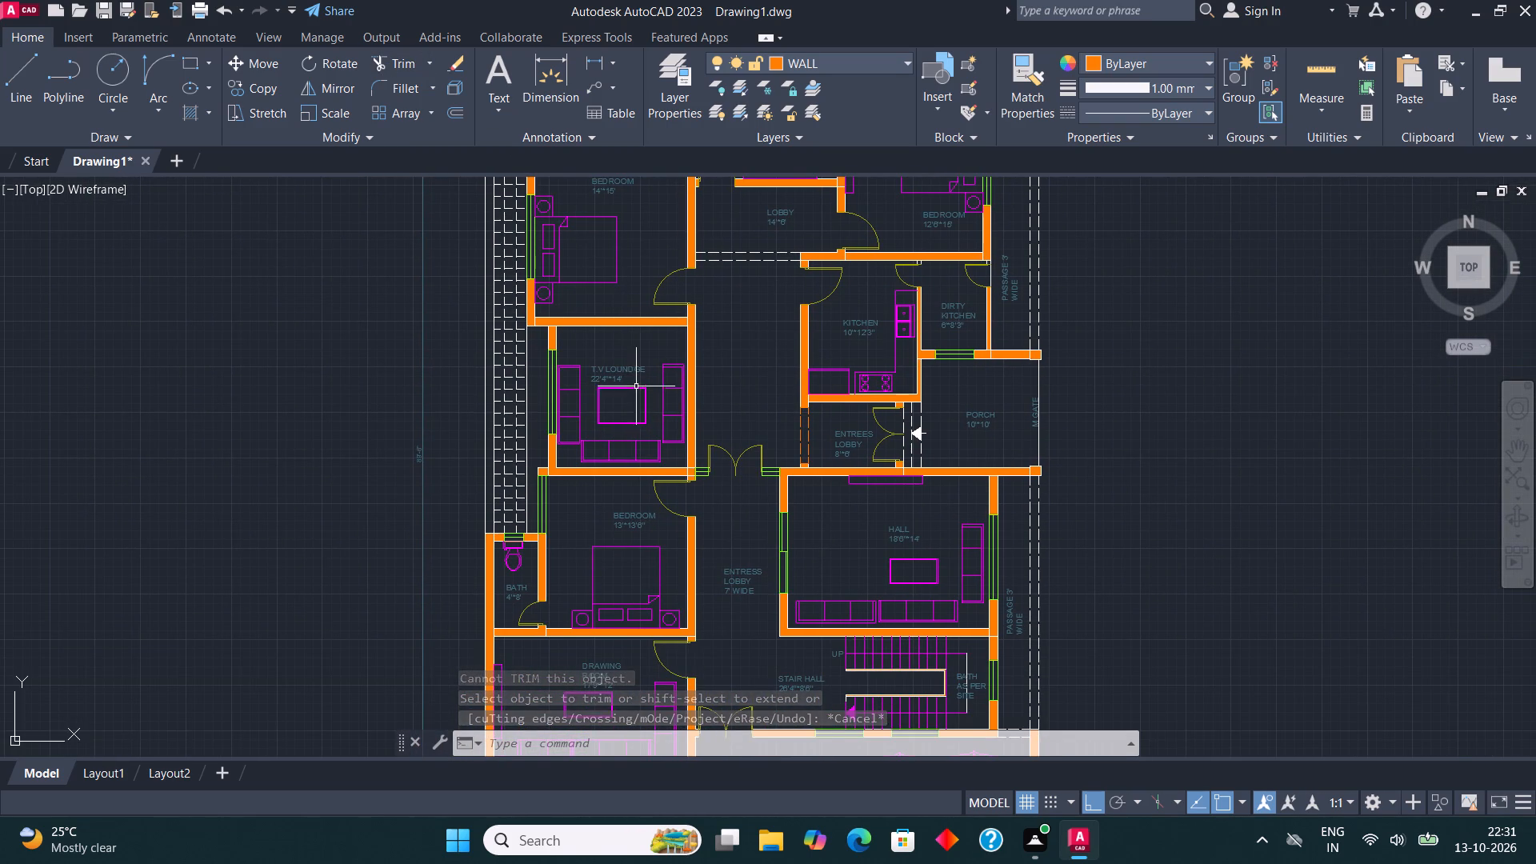
middle_drag(640, 411, 654, 233)
scroll(919, 465, up, 2)
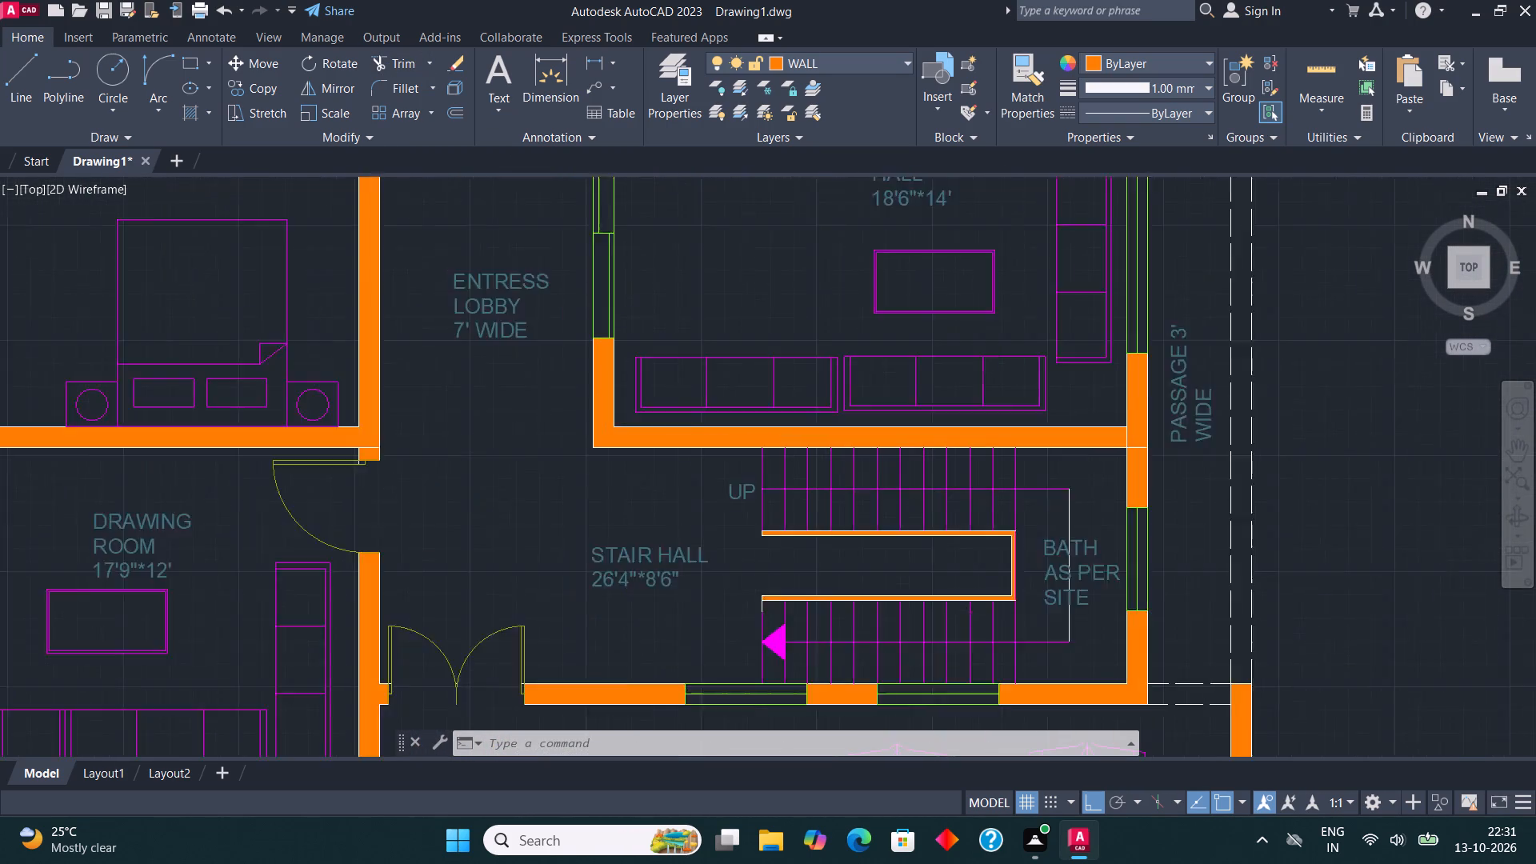
scroll(919, 465, up, 2)
scroll(919, 465, down, 3)
middle_drag(840, 583, 902, 488)
scroll(895, 578, down, 2)
middle_drag(890, 381, 898, 583)
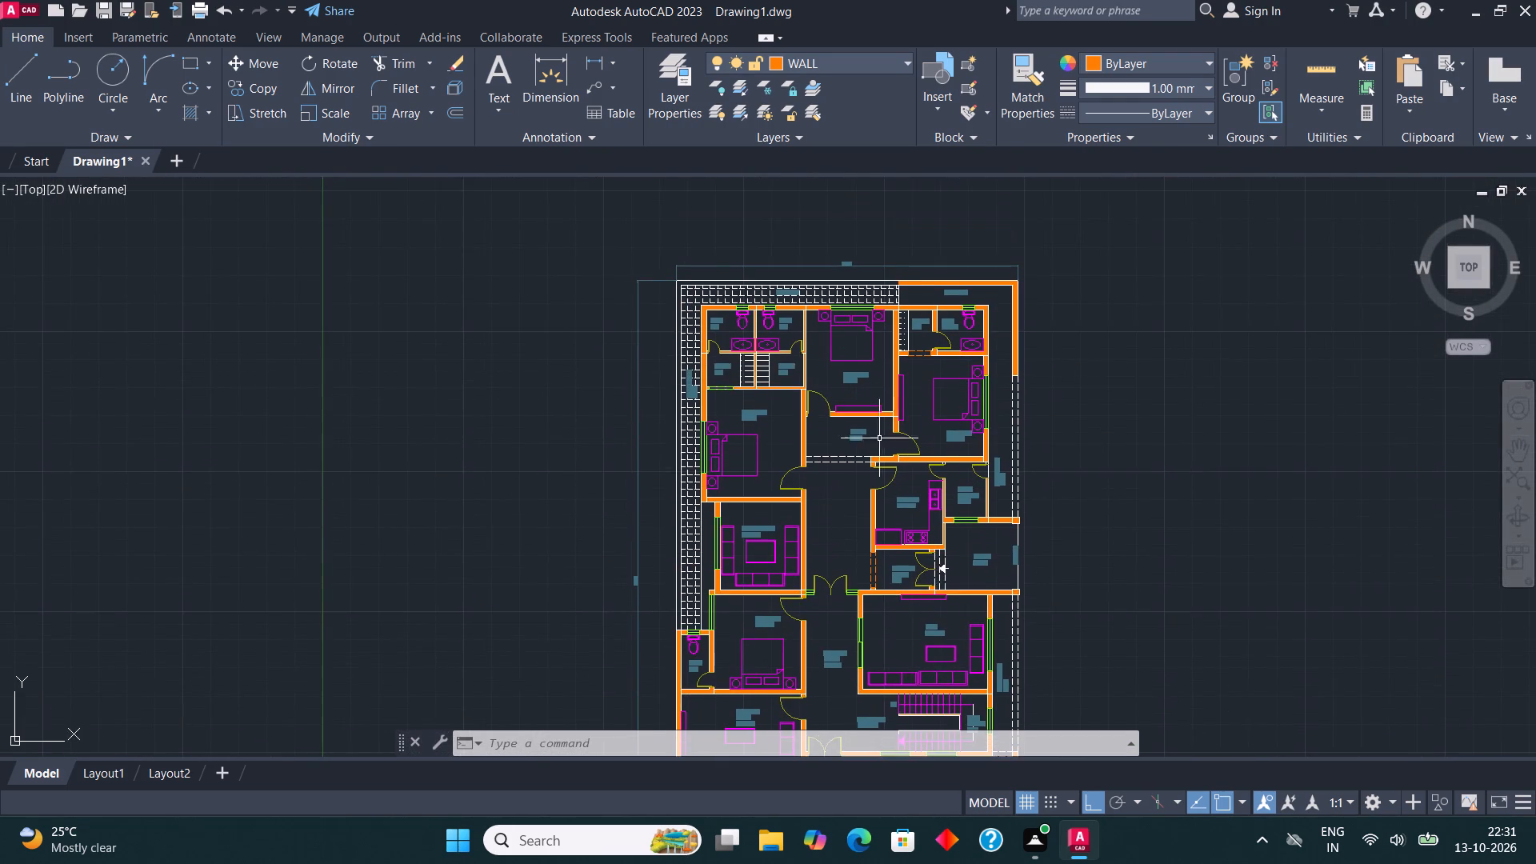
Move the dashed lines across the open edge of the 14'*6' lobby to the WALL layer.
scroll(873, 407, up, 3)
scroll(838, 454, down, 1)
scroll(724, 583, up, 1)
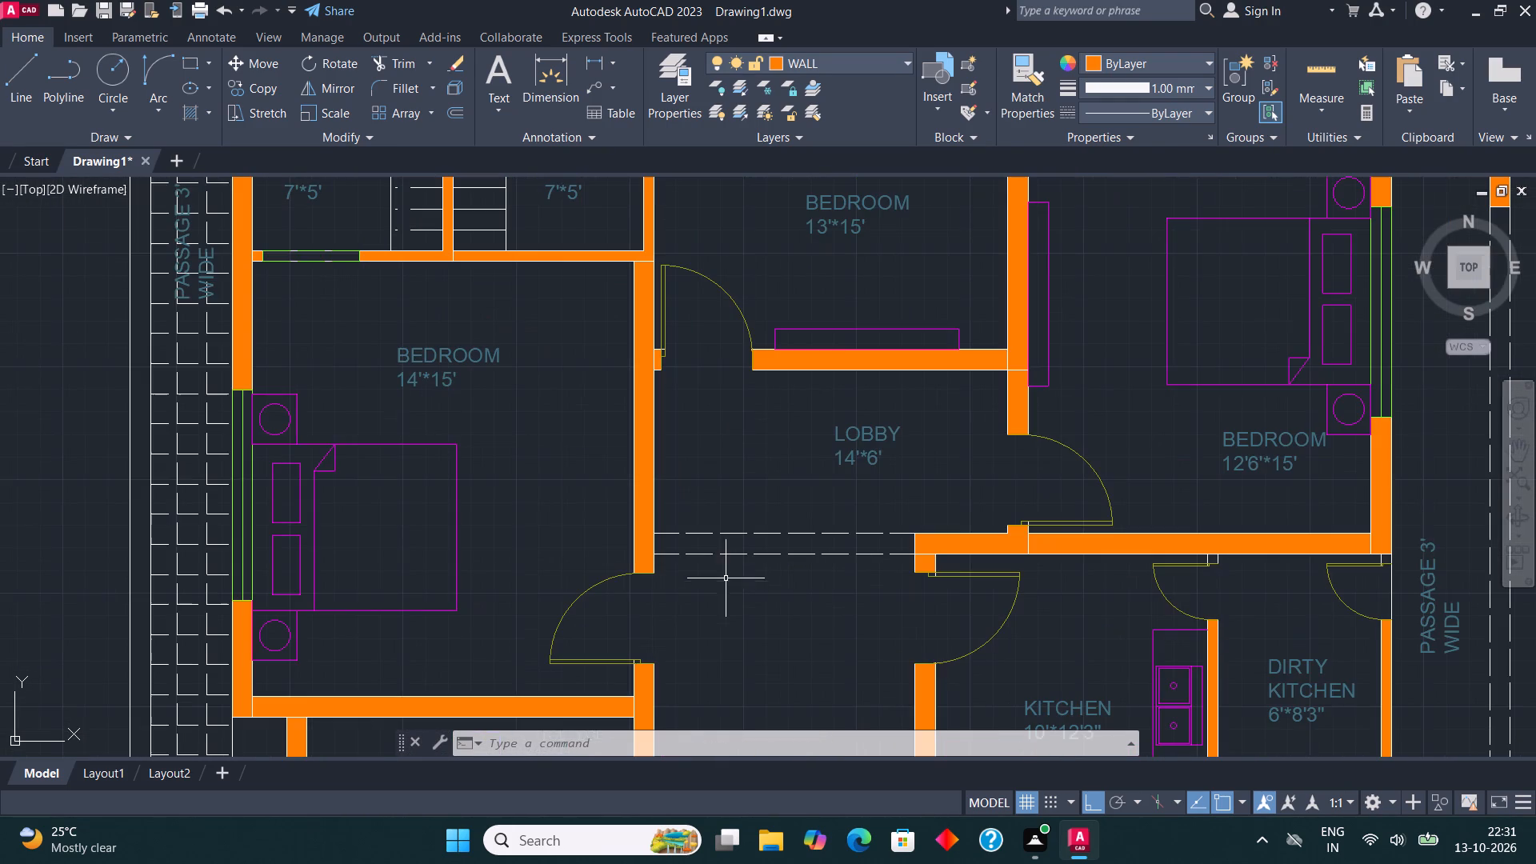
drag(757, 594, 756, 582)
click(732, 511)
click(856, 57)
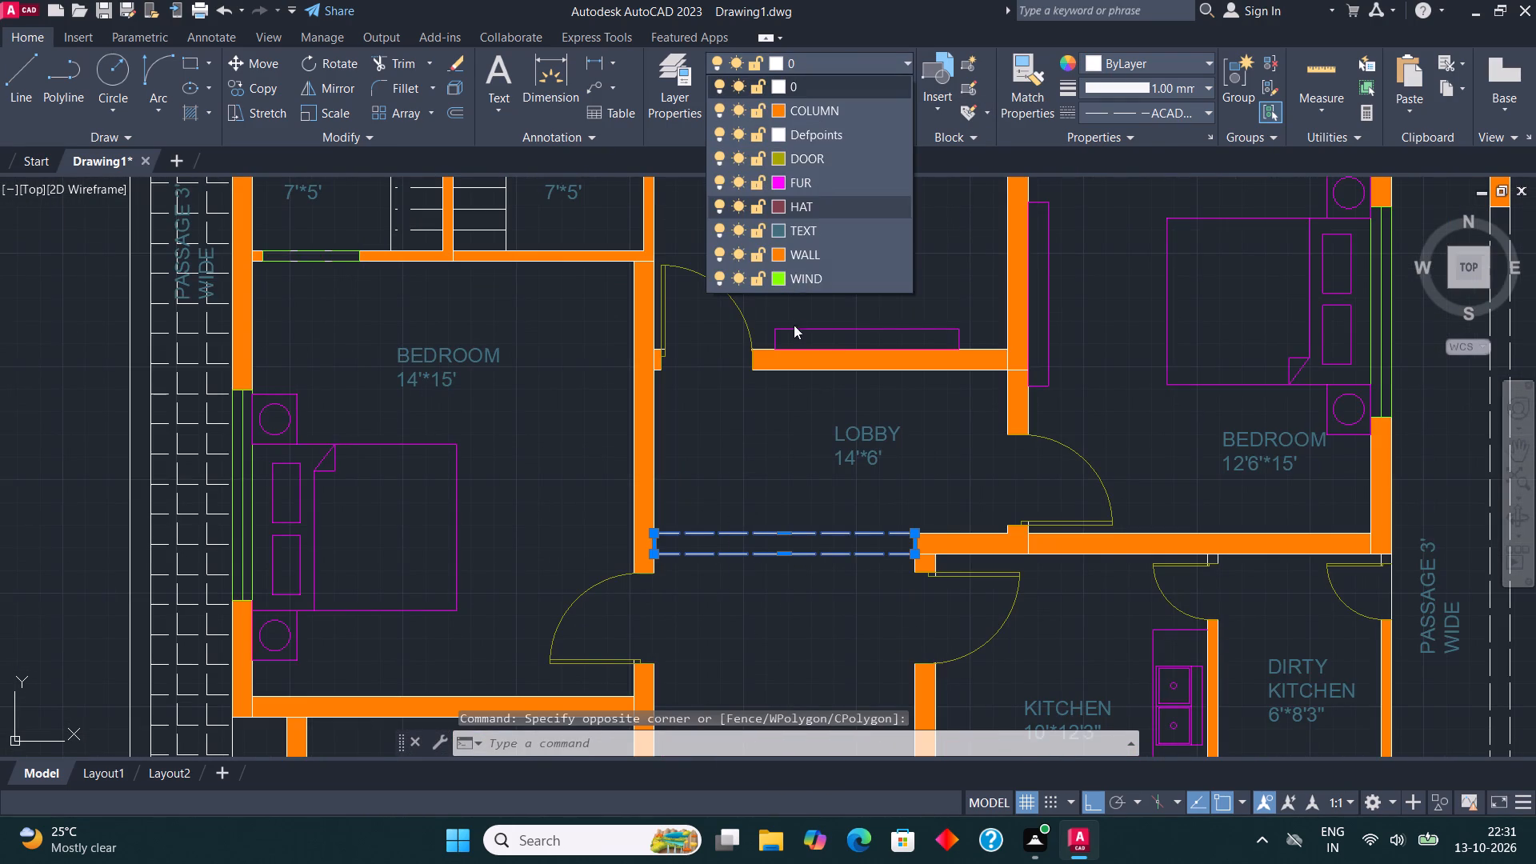
click(832, 256)
scroll(804, 497, down, 2)
key(Escape)
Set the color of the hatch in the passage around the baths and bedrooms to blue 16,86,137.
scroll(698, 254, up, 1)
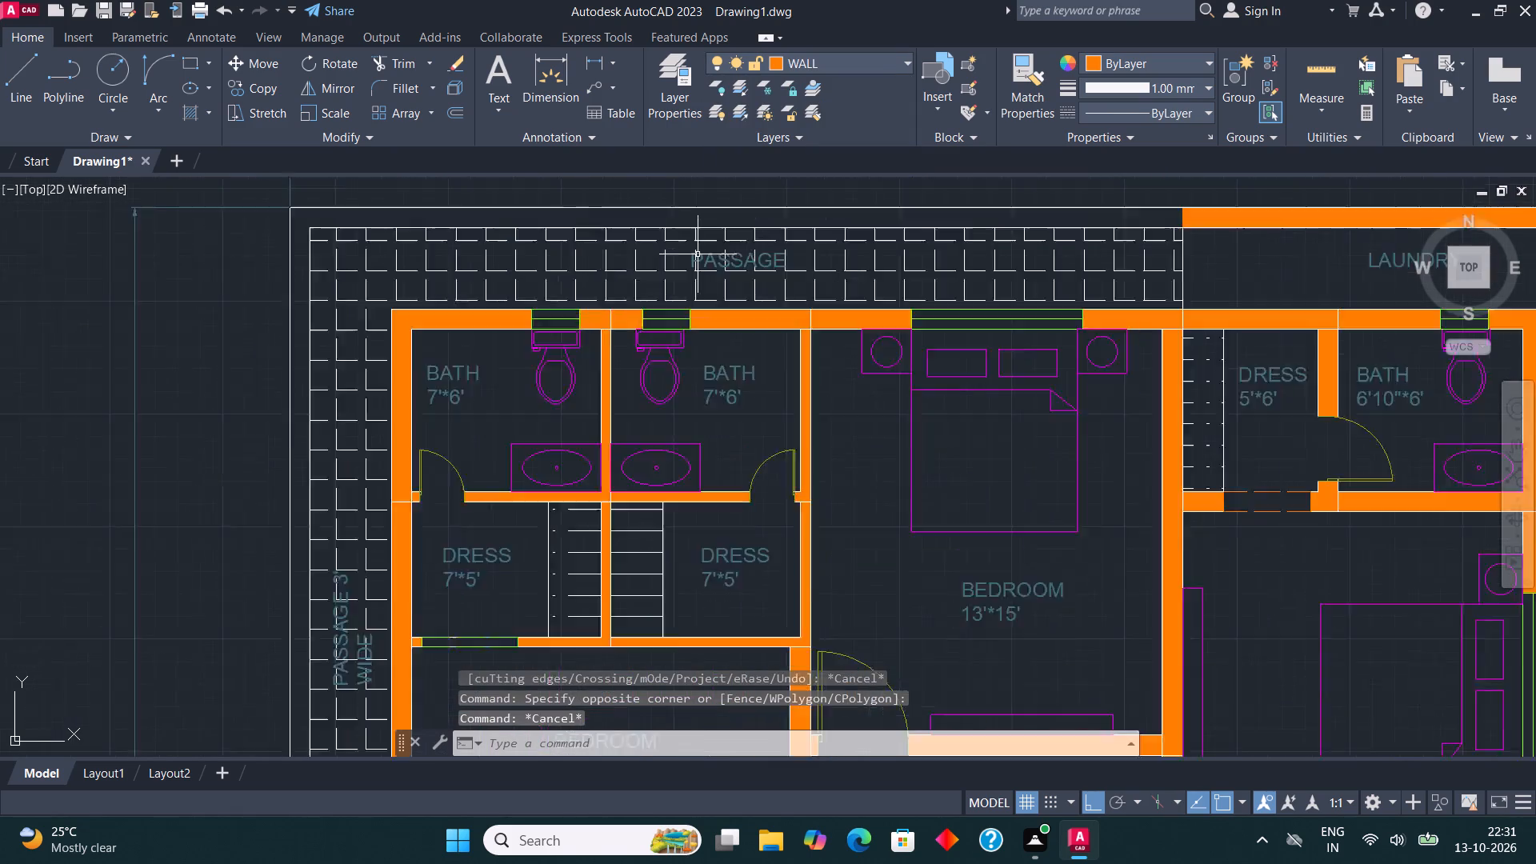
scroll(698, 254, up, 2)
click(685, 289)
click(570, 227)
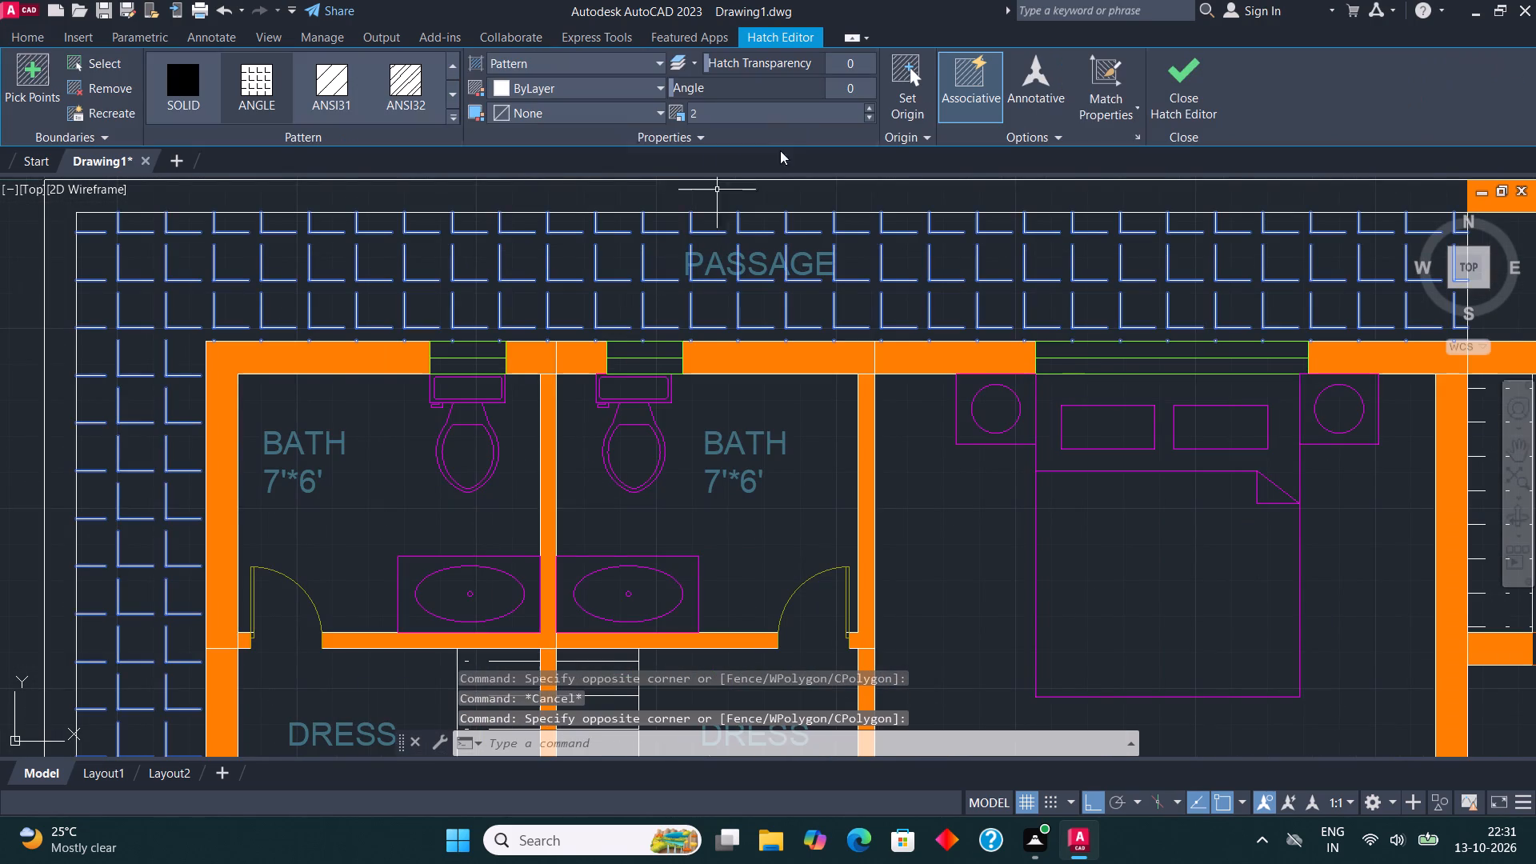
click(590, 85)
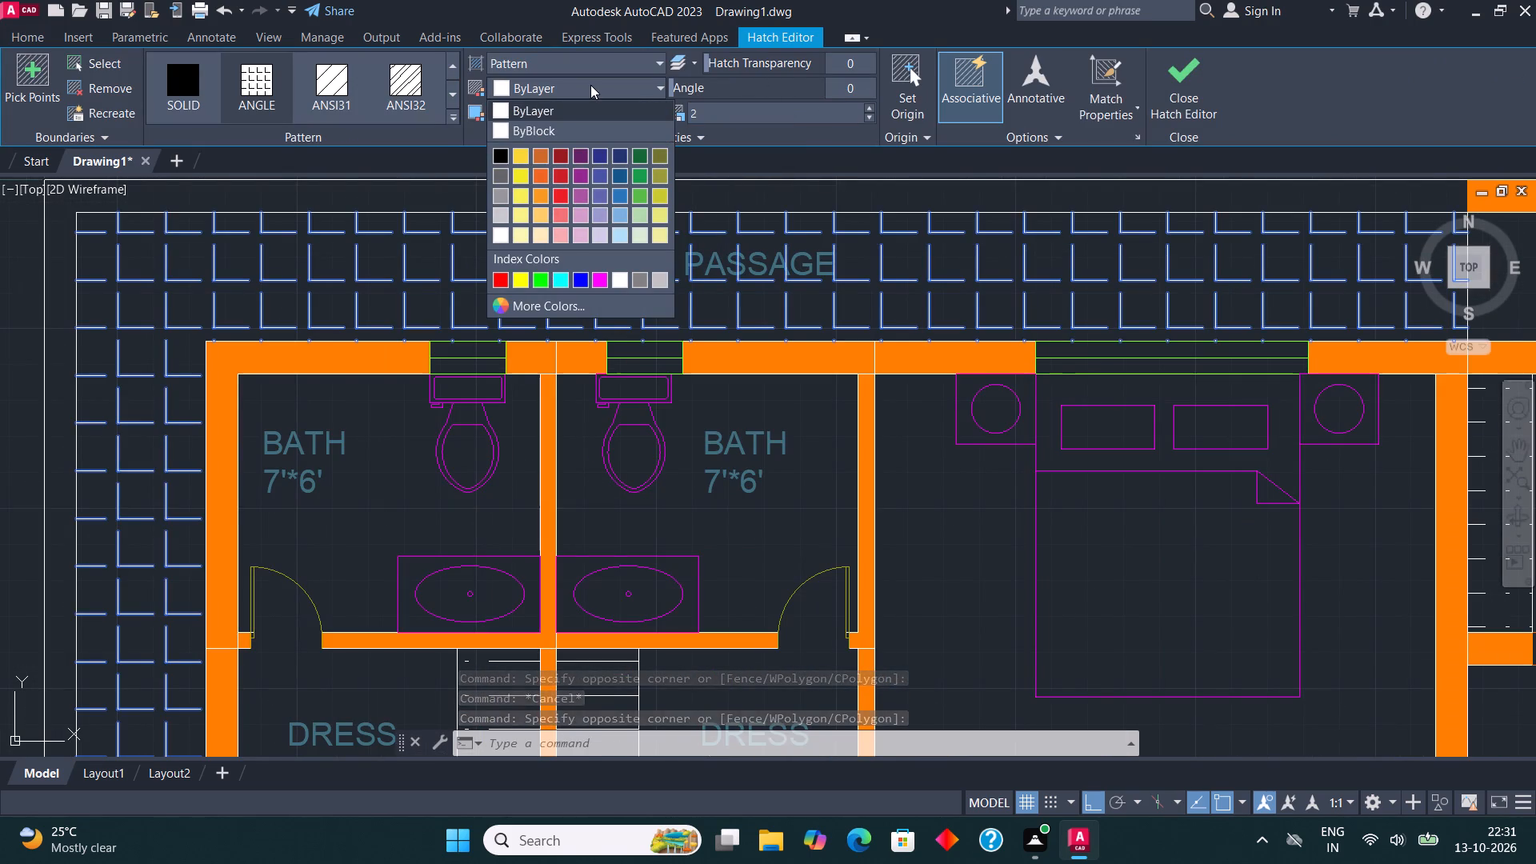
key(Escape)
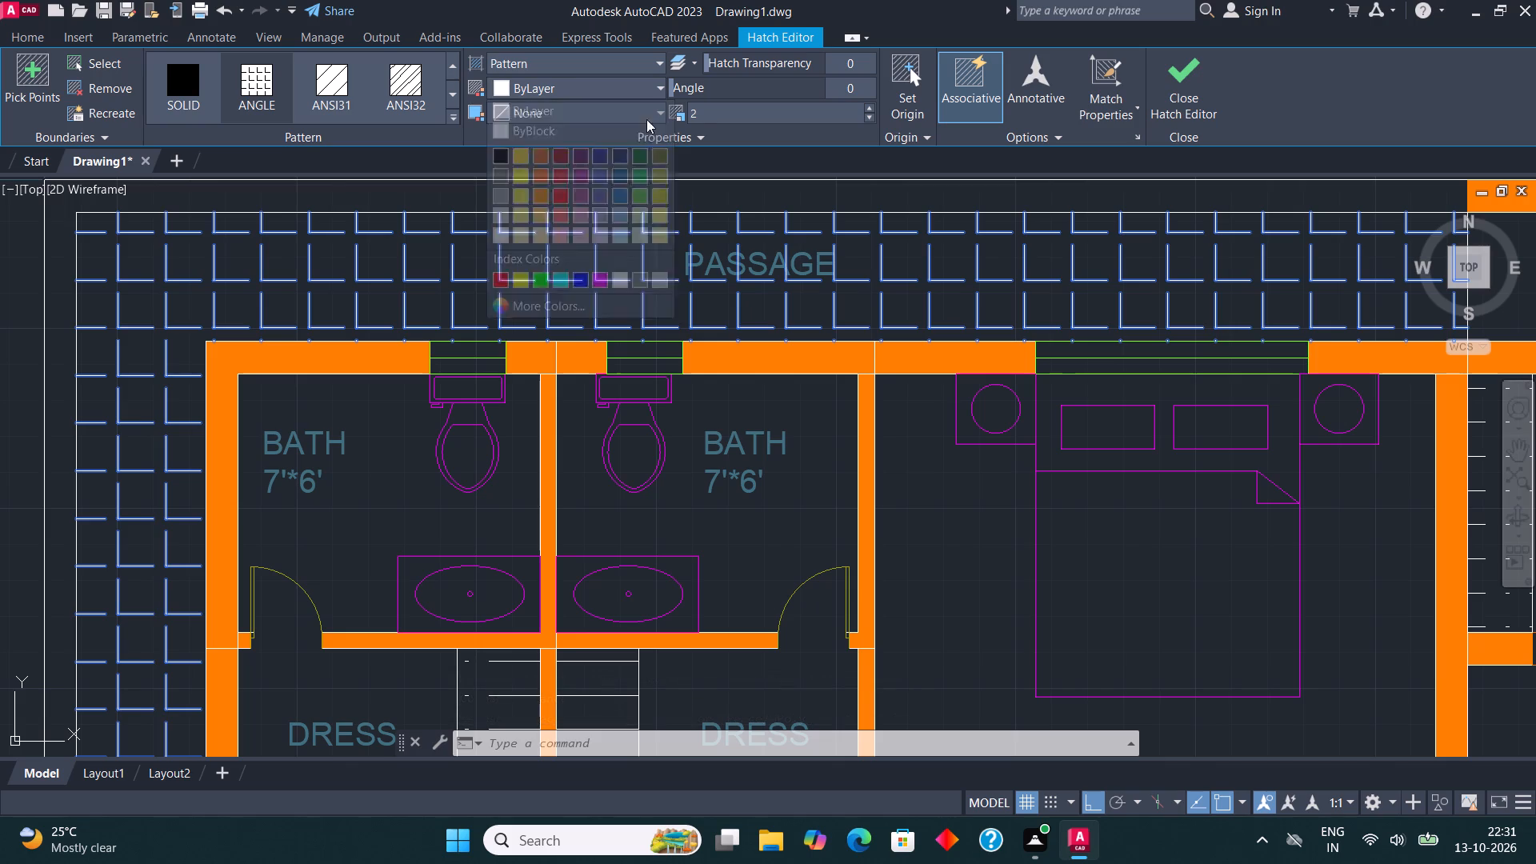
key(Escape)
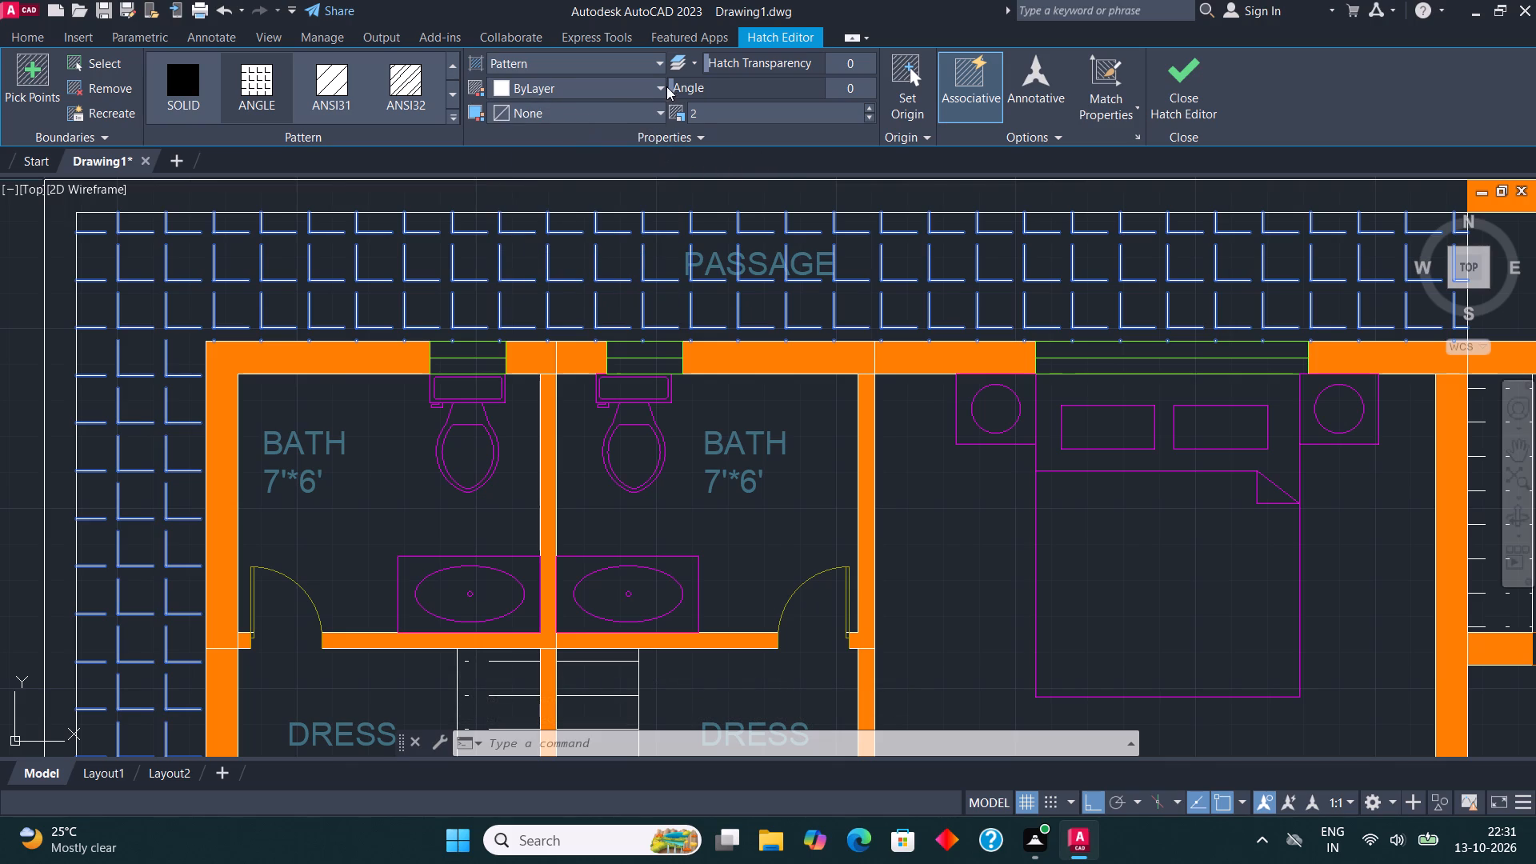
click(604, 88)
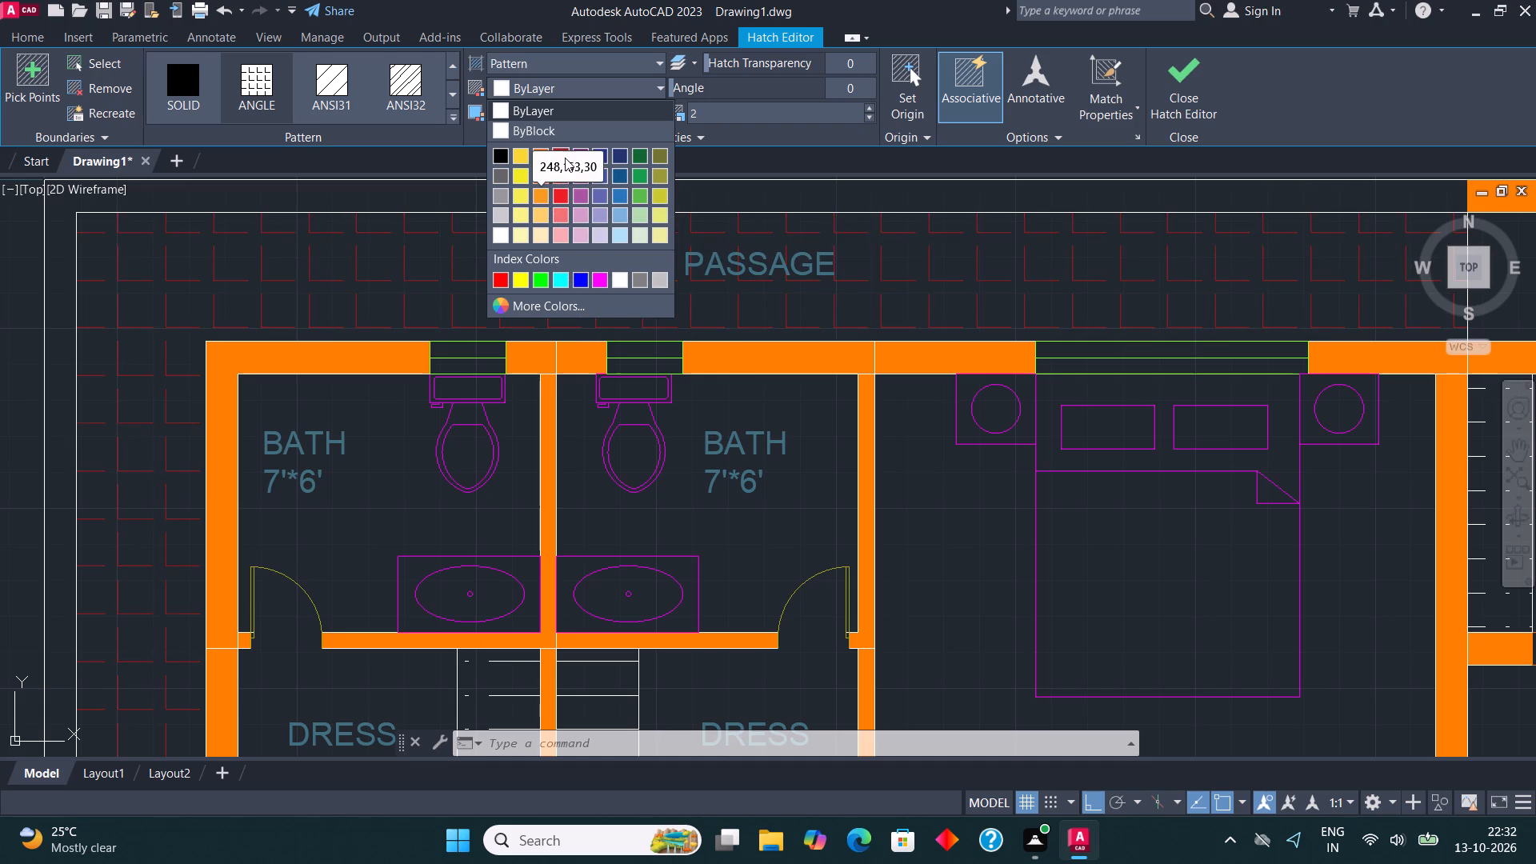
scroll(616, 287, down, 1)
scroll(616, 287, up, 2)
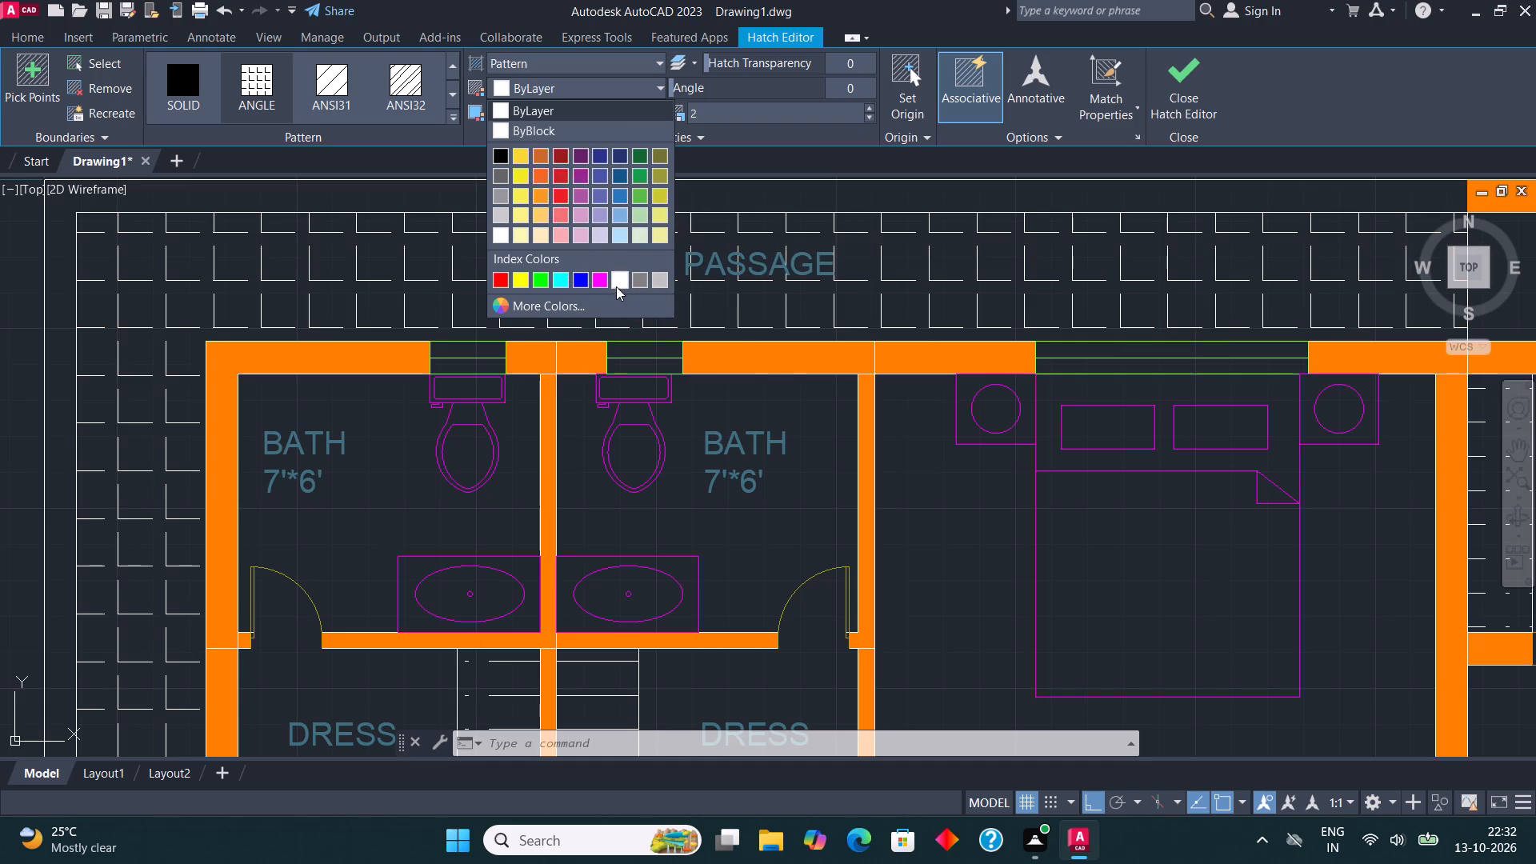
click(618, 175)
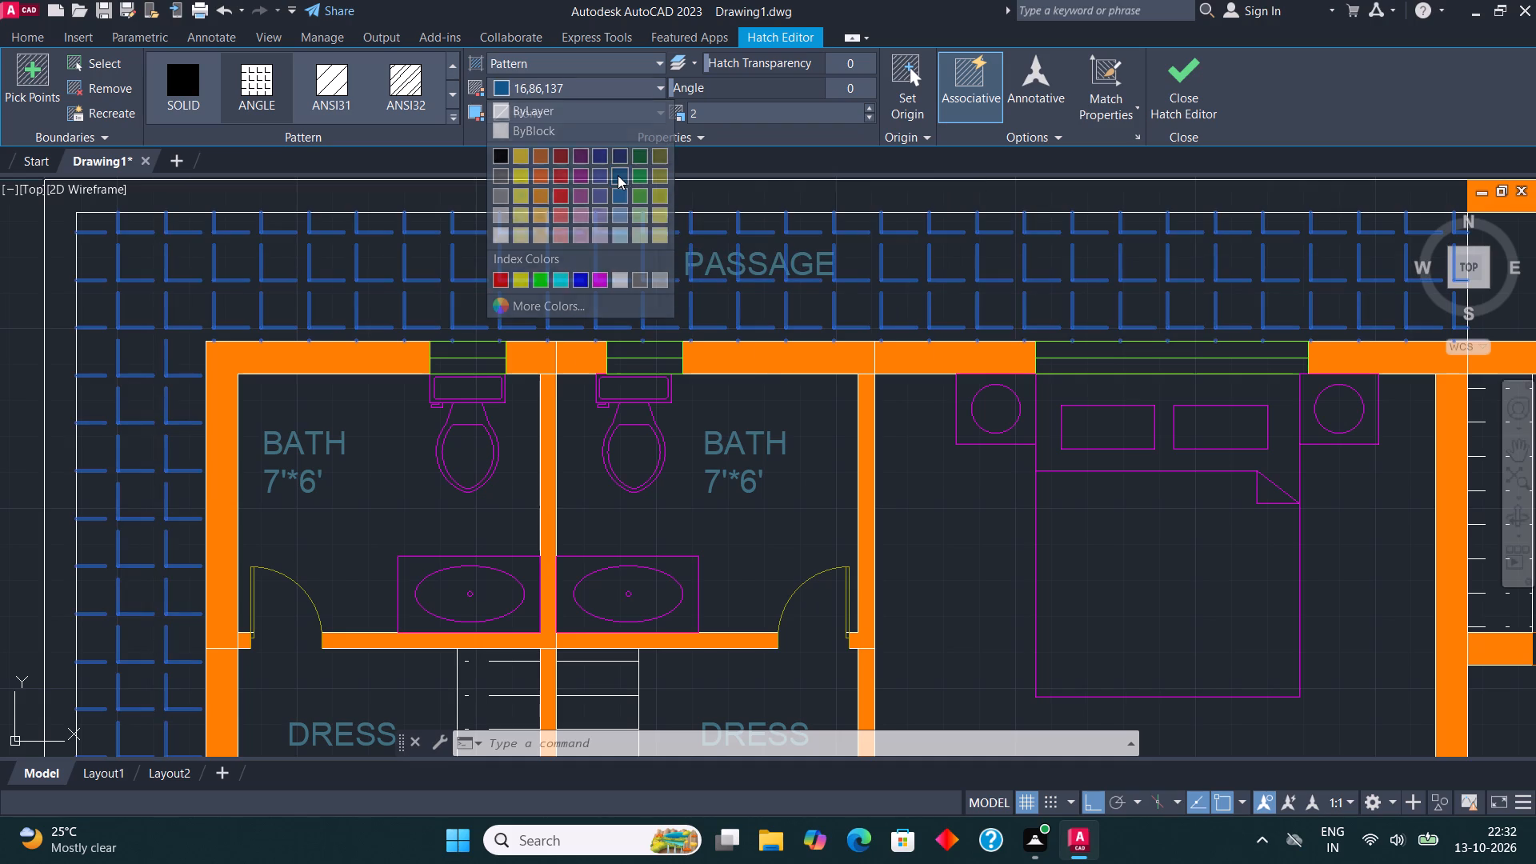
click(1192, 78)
Set the color of the 3' wide passage hatch beside the dress and 14'*15' bedroom to dark green.
scroll(919, 468, down, 3)
middle_drag(863, 427, 837, 191)
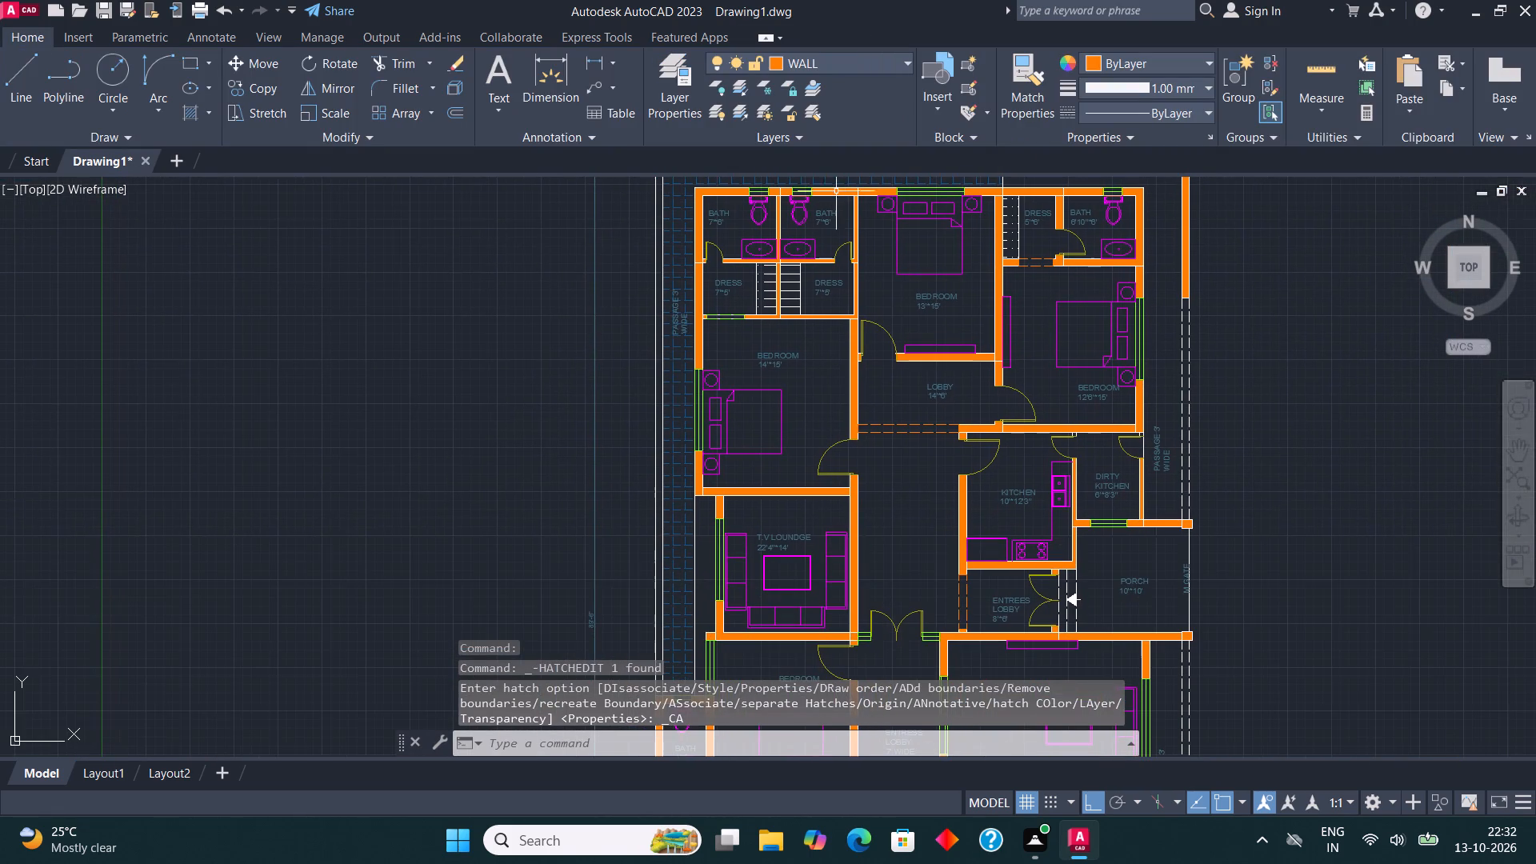
scroll(684, 306, up, 3)
click(686, 278)
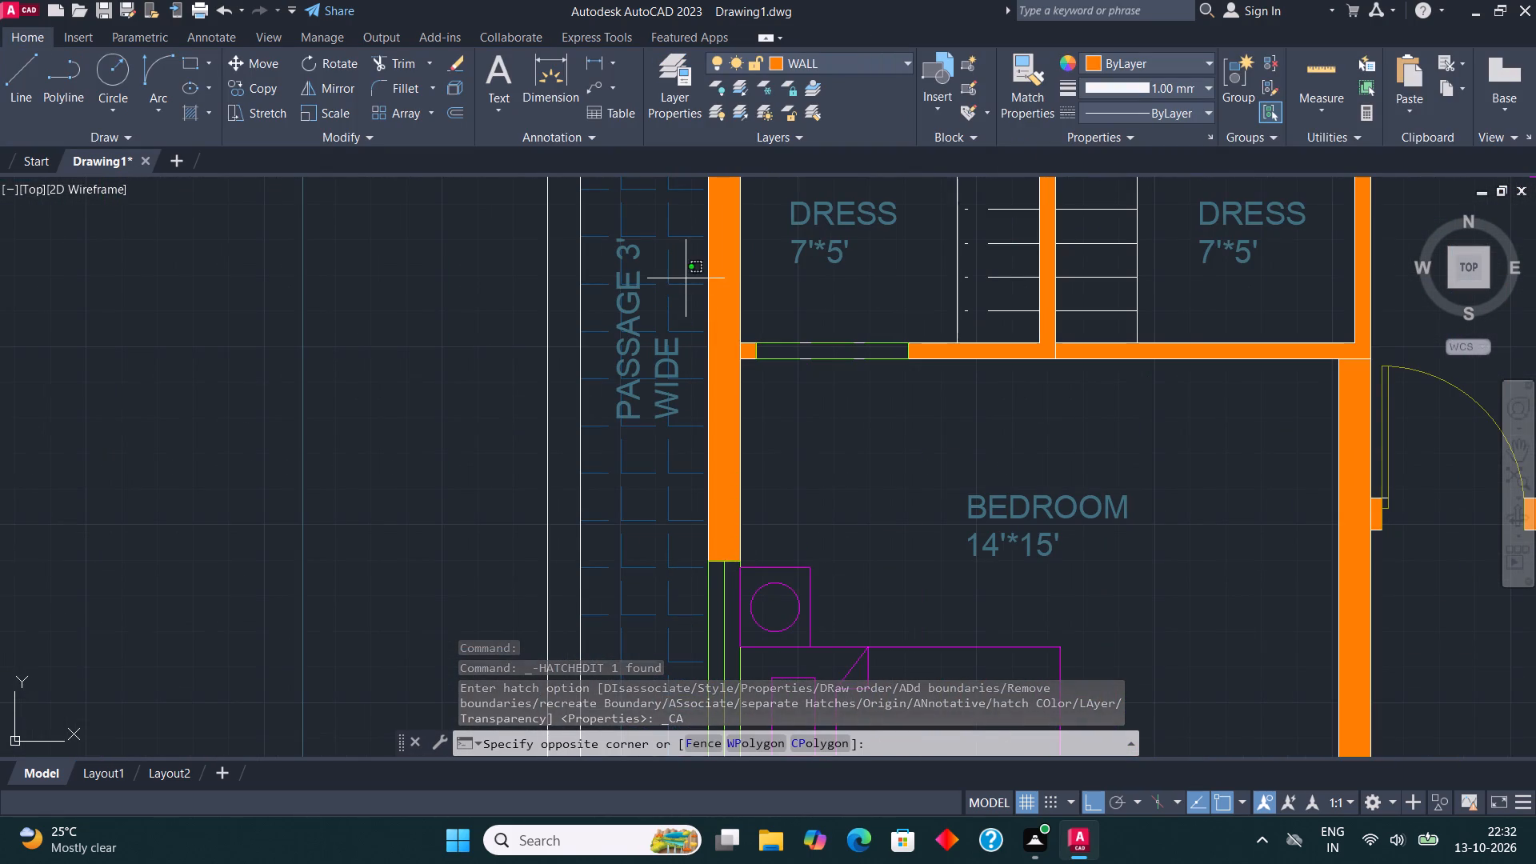
click(664, 262)
click(569, 82)
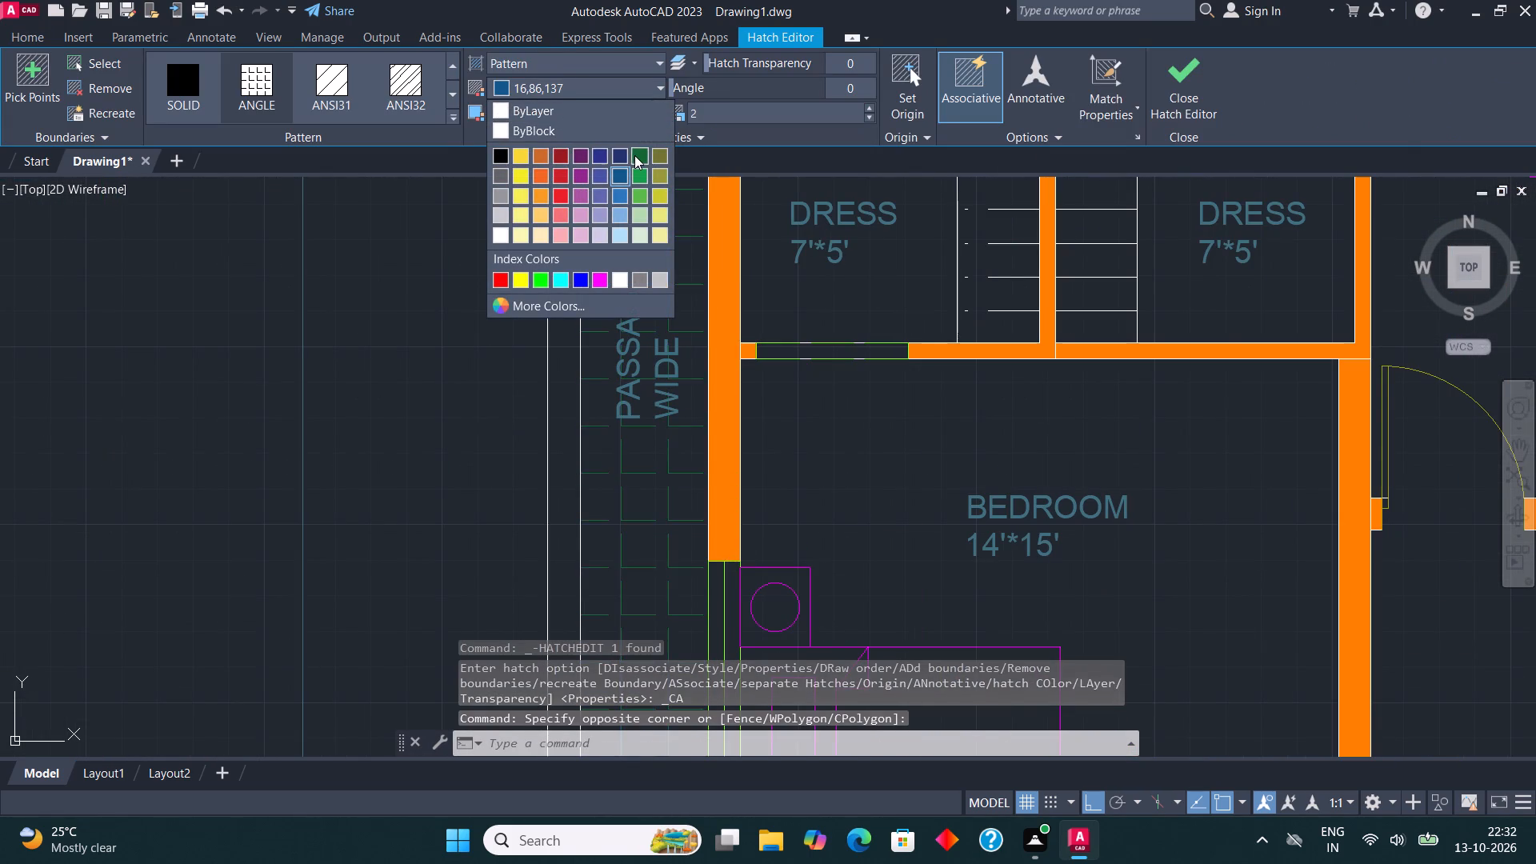
click(636, 155)
scroll(622, 297, down, 2)
key(Escape)
Set the color of the lawn and driveway hatches to the same dark green as the passage hatch.
scroll(692, 496, down, 2)
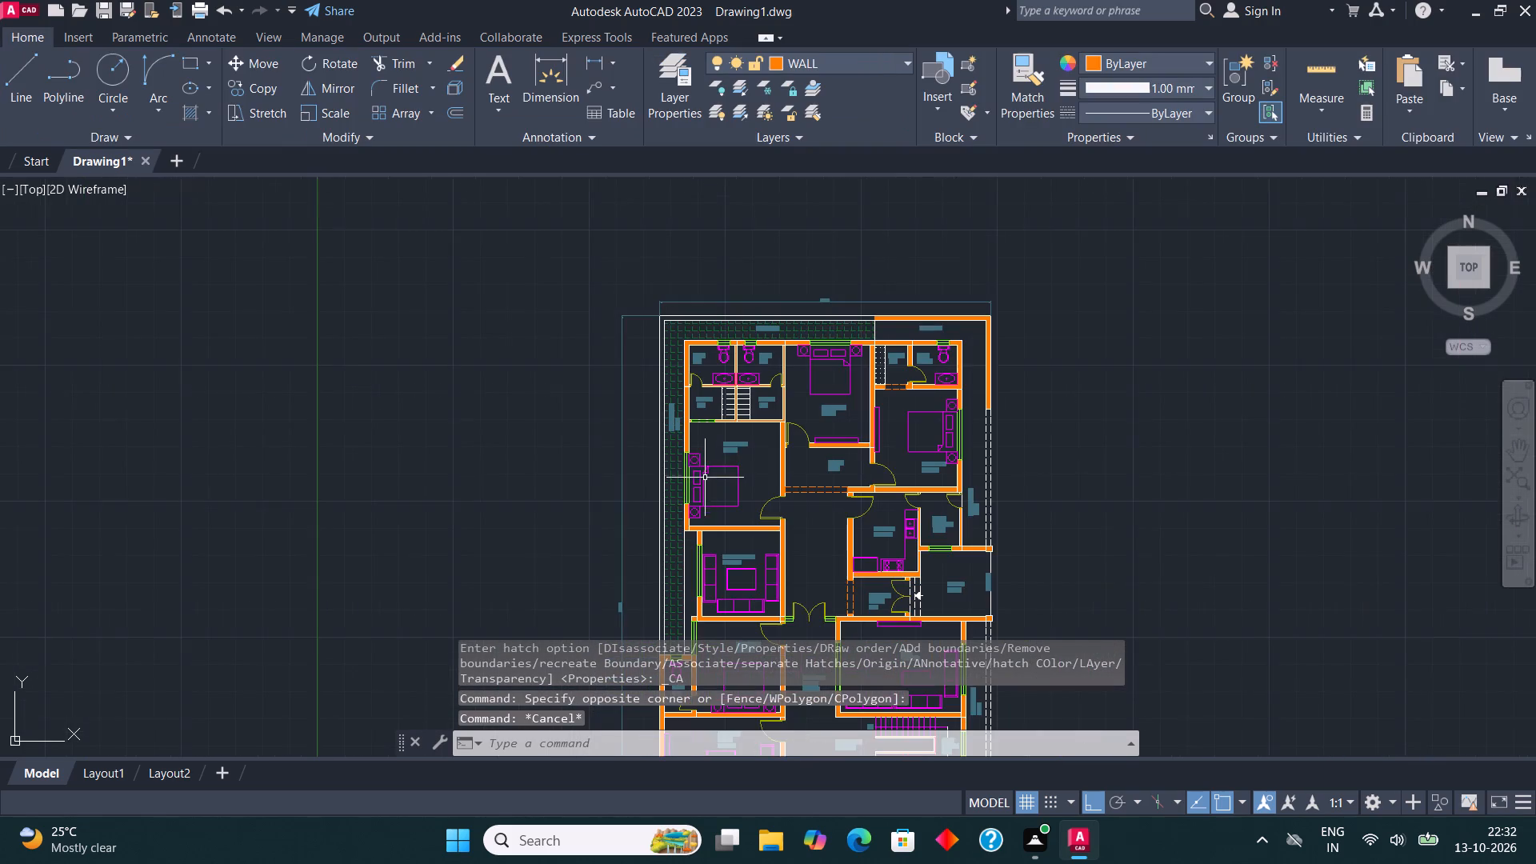
middle_drag(725, 427, 725, 310)
middle_drag(730, 573, 718, 294)
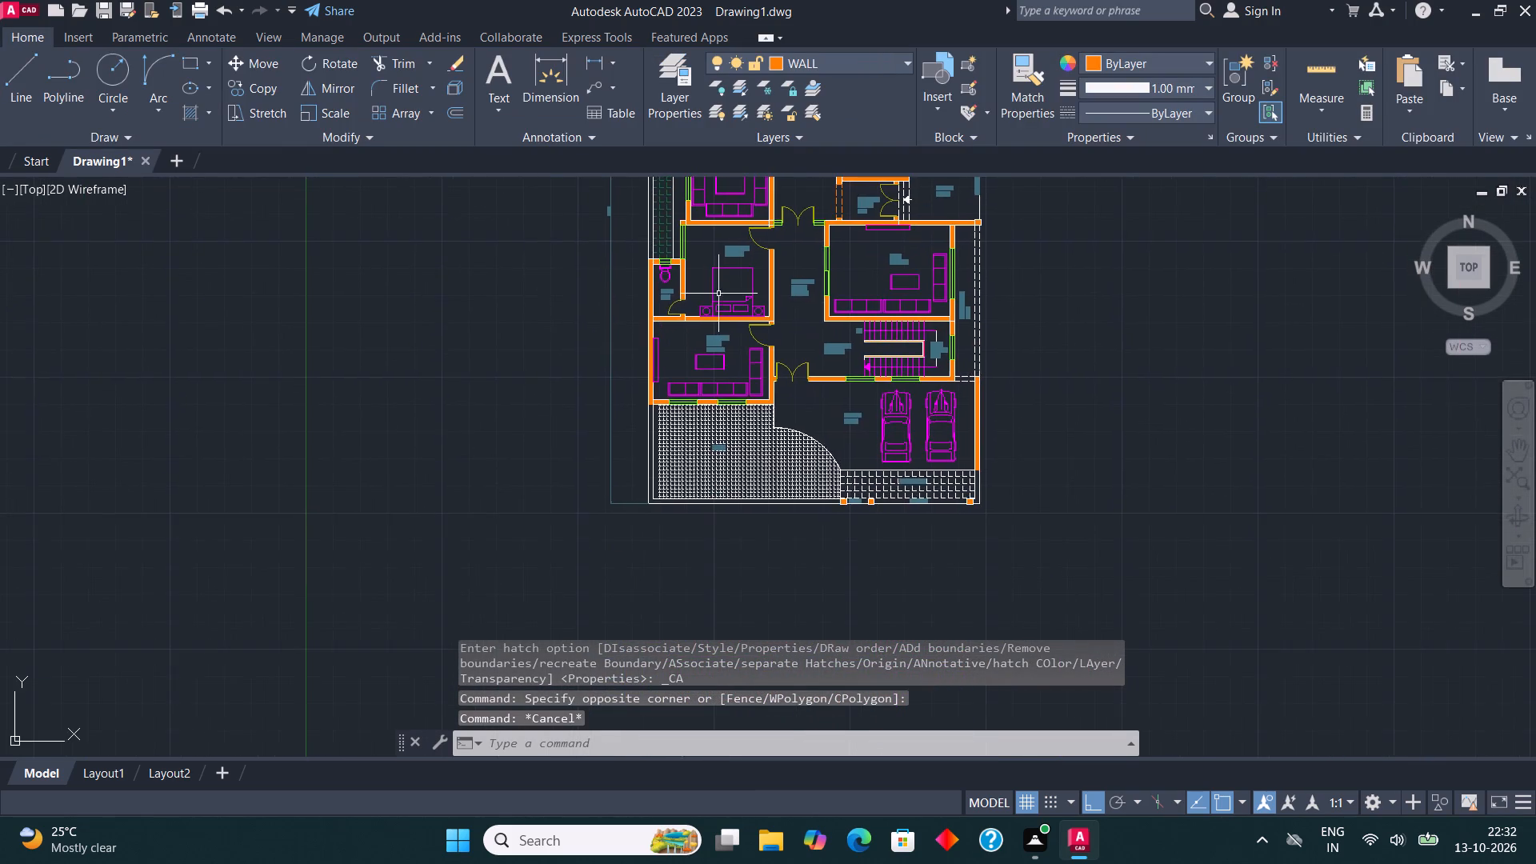
scroll(666, 471, up, 2)
click(731, 474)
click(1198, 501)
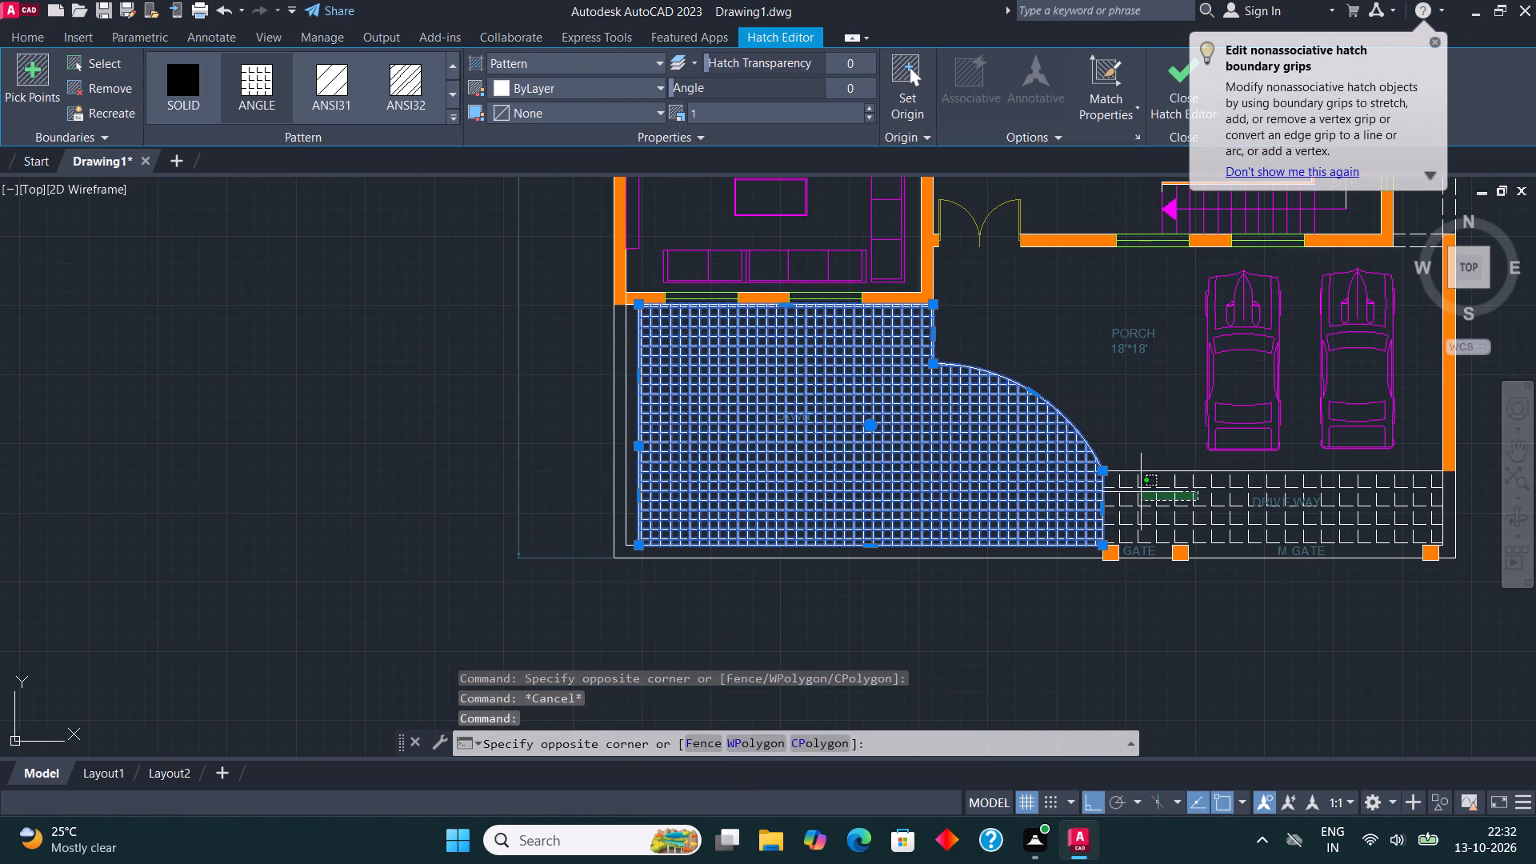
click(1139, 494)
click(576, 82)
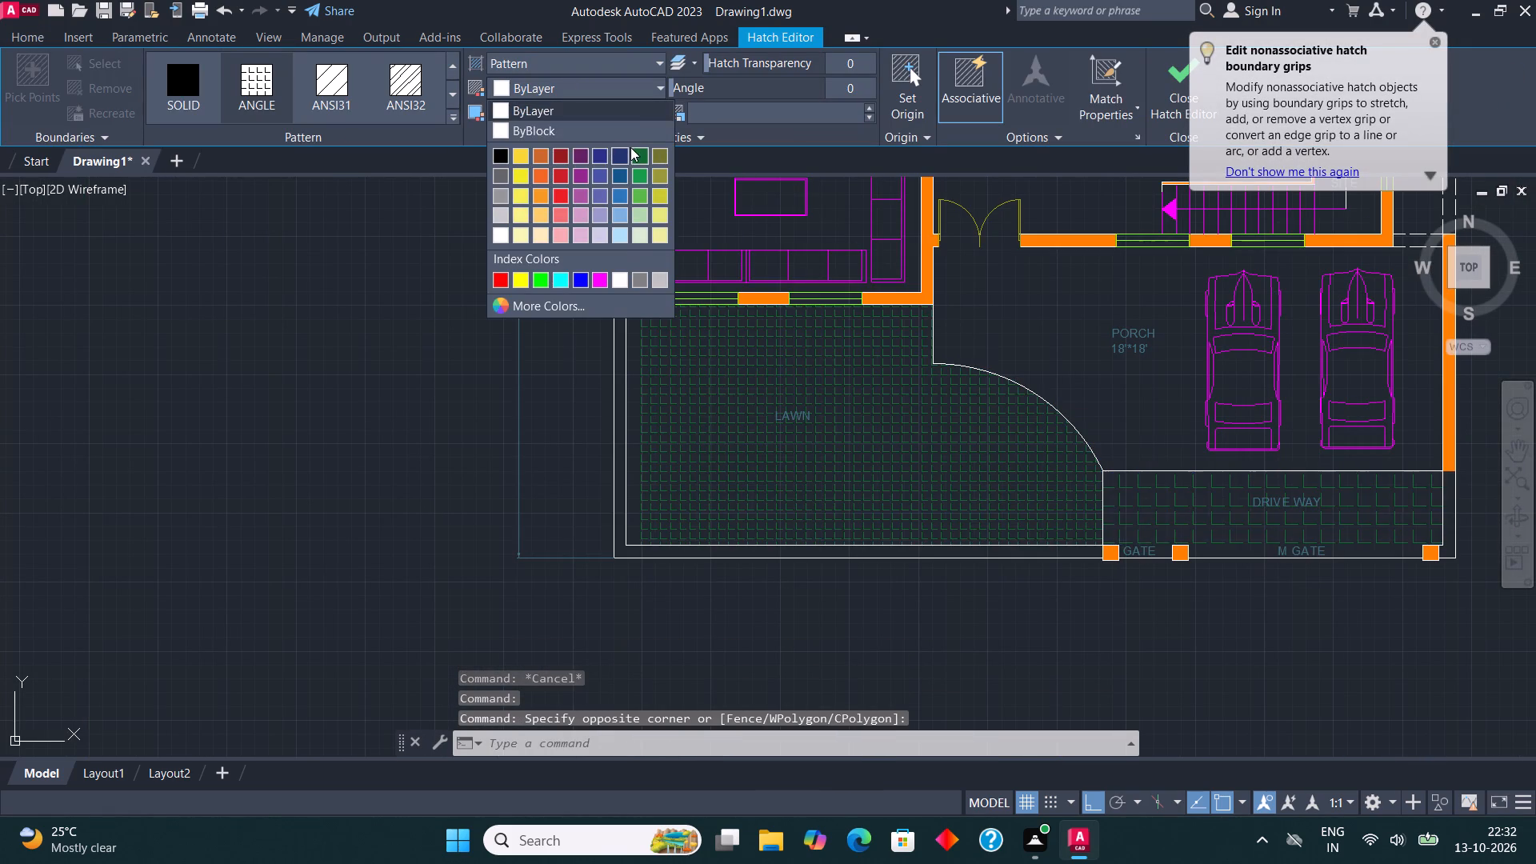
click(634, 147)
scroll(557, 384, down, 2)
key(Escape)
Move the outlines of the lawn and driveway, including the curved edge, outer boundary and gate lines, plus the small GATE label, to the WALL layer.
middle_drag(767, 359, 774, 390)
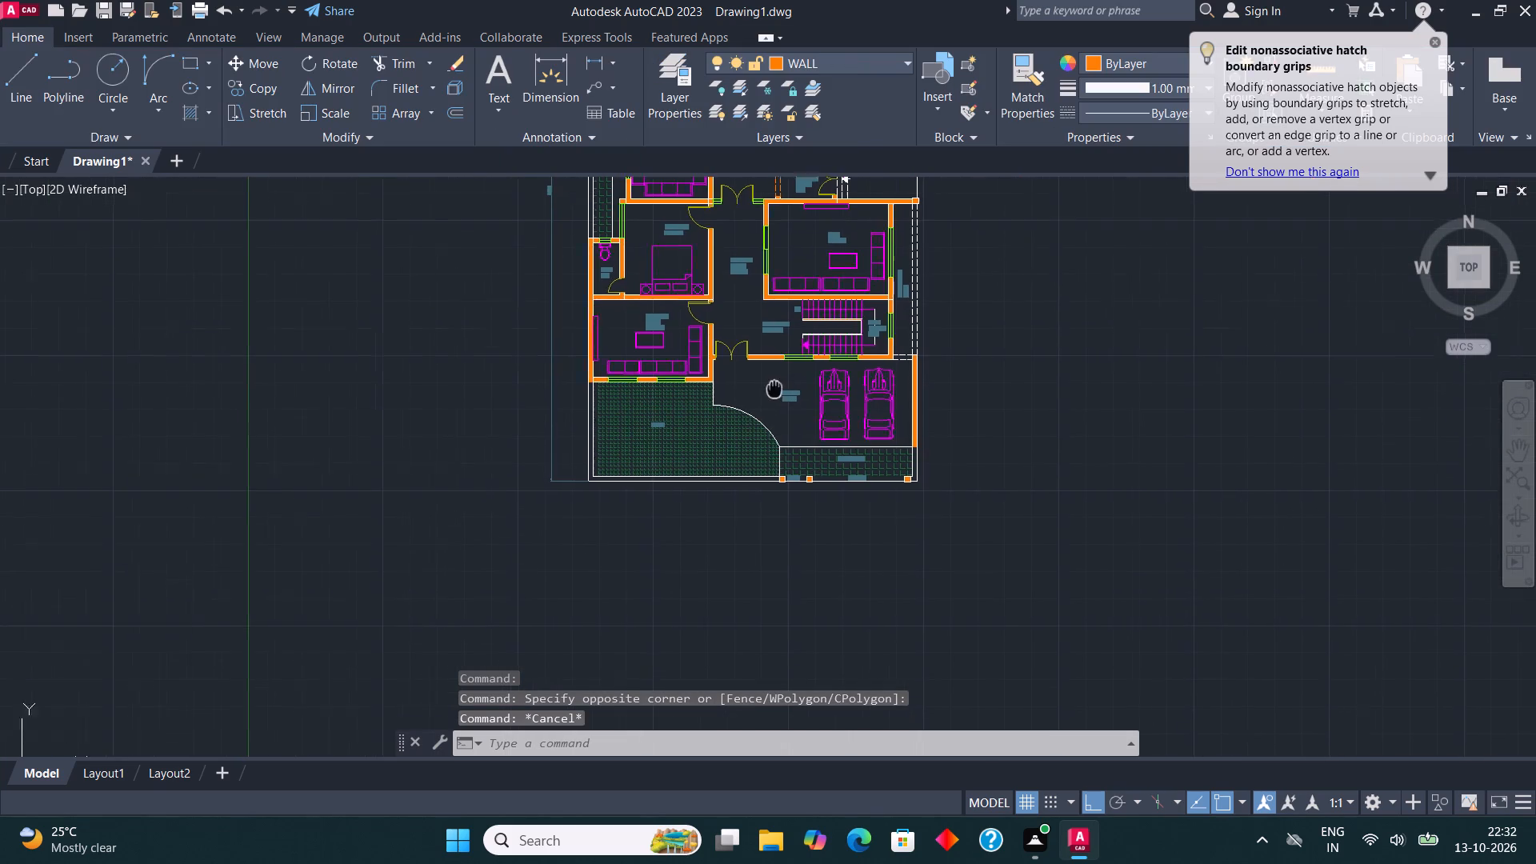
middle_drag(774, 390, 775, 406)
scroll(659, 510, up, 3)
scroll(638, 510, down, 2)
scroll(563, 426, up, 1)
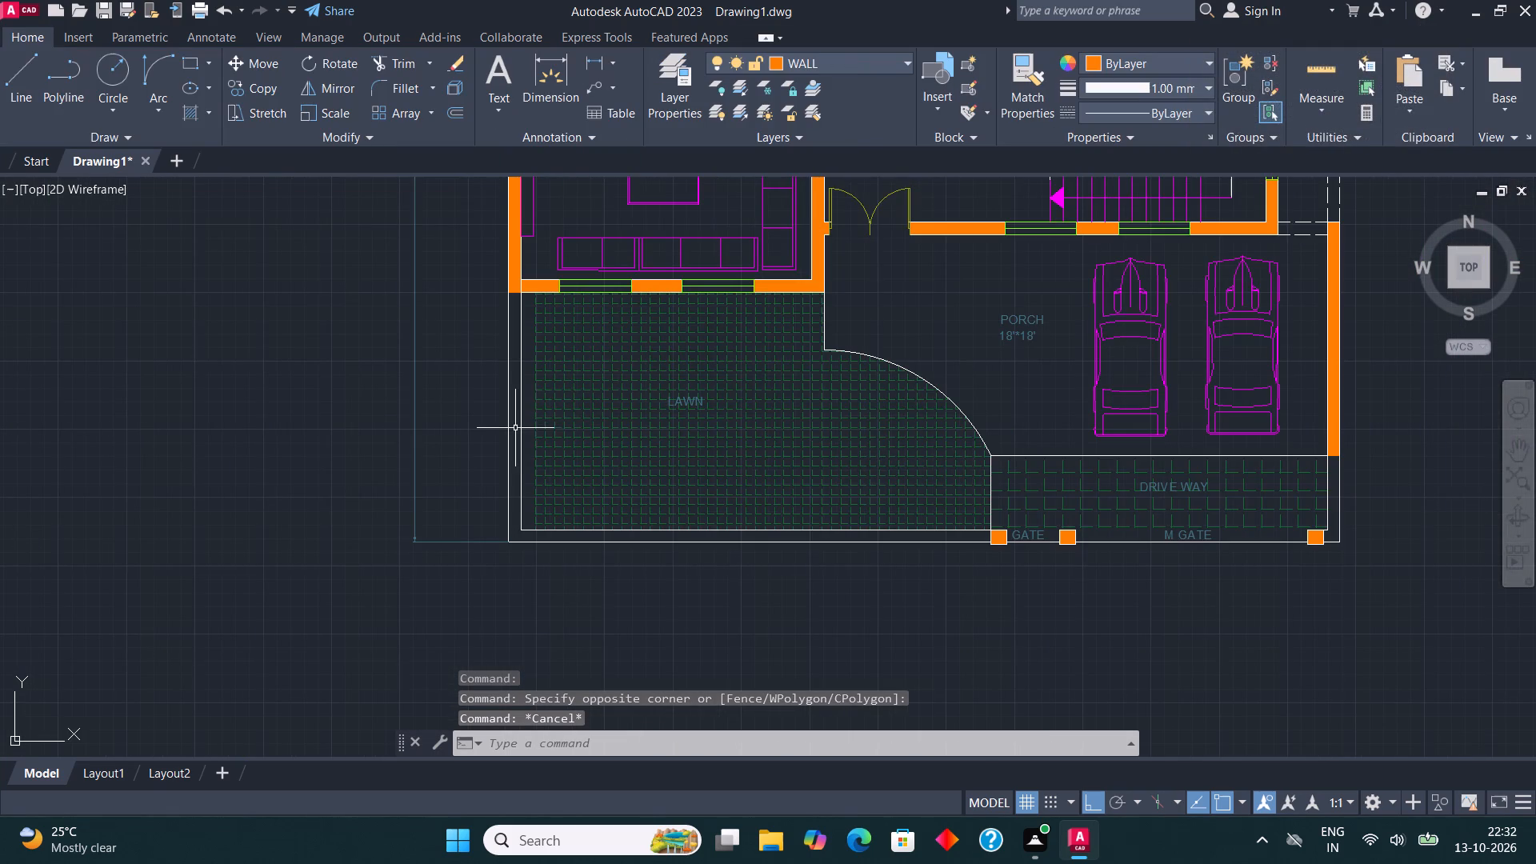
click(526, 434)
click(494, 393)
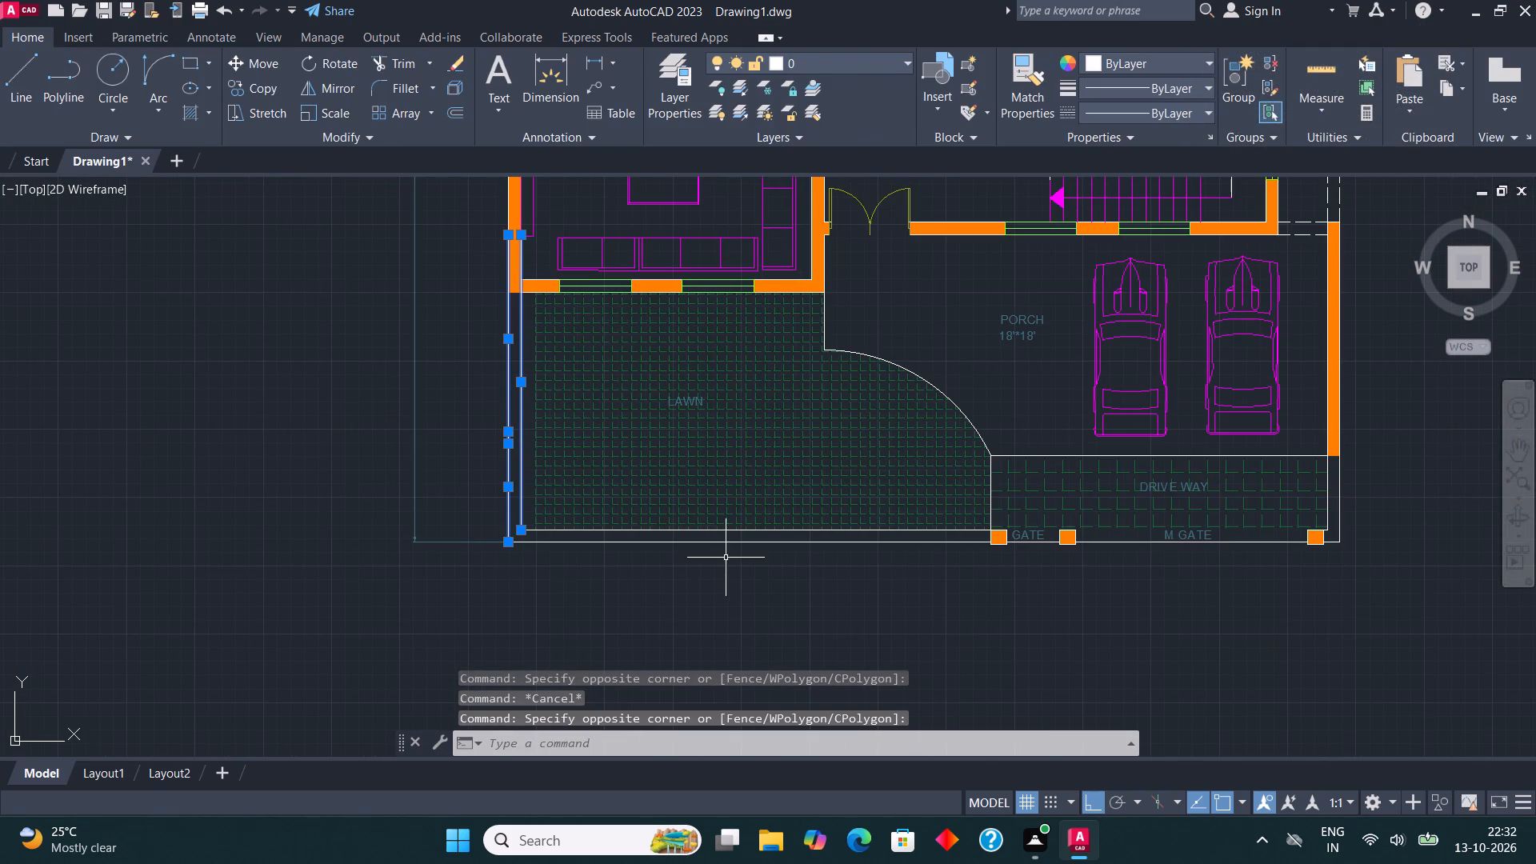
click(726, 558)
click(712, 531)
scroll(734, 535, up, 3)
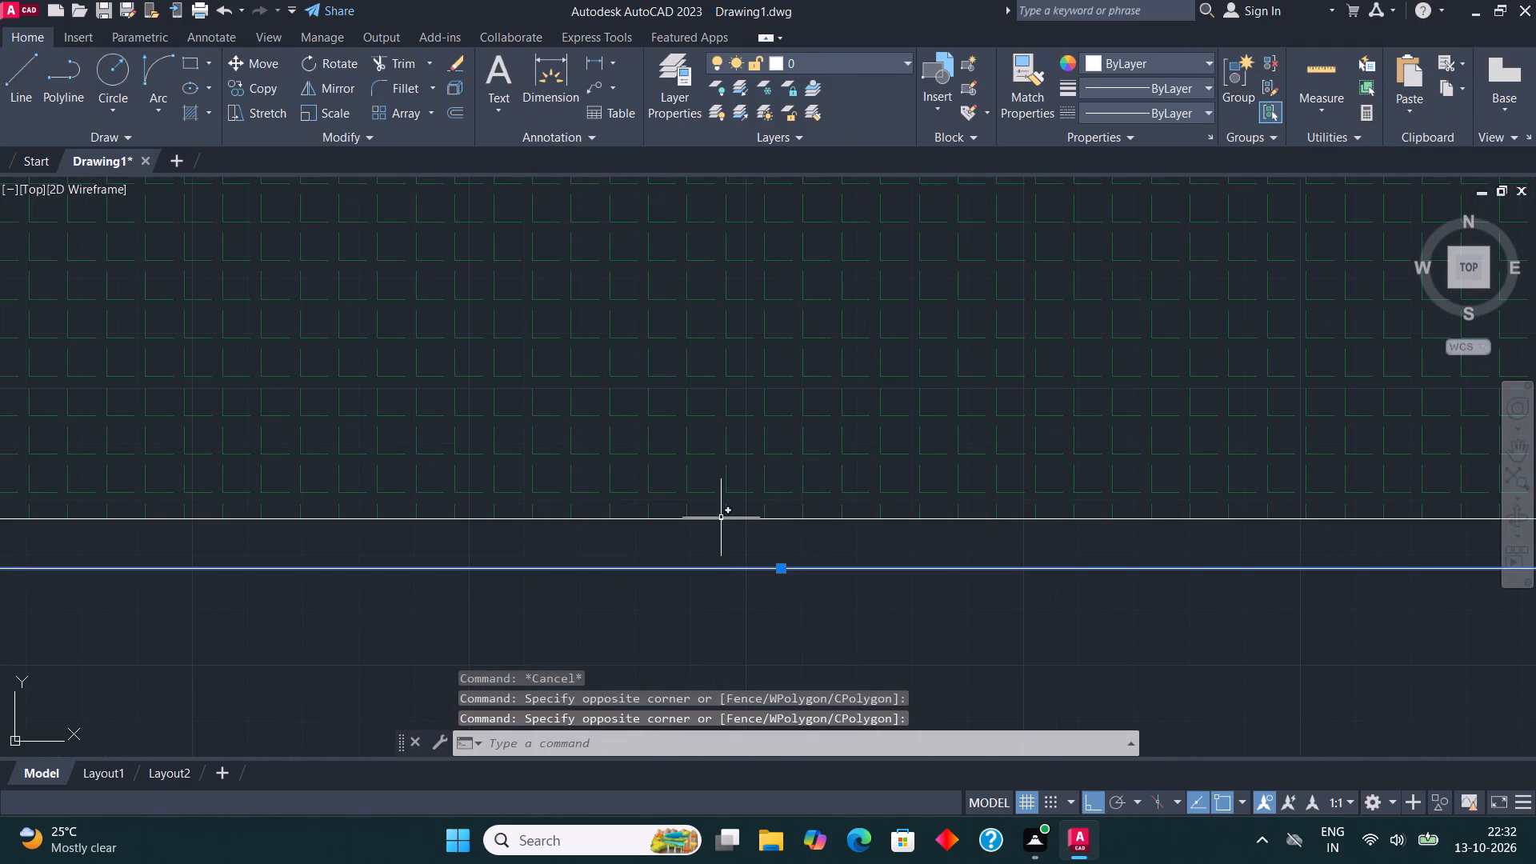
click(721, 517)
scroll(727, 577, down, 3)
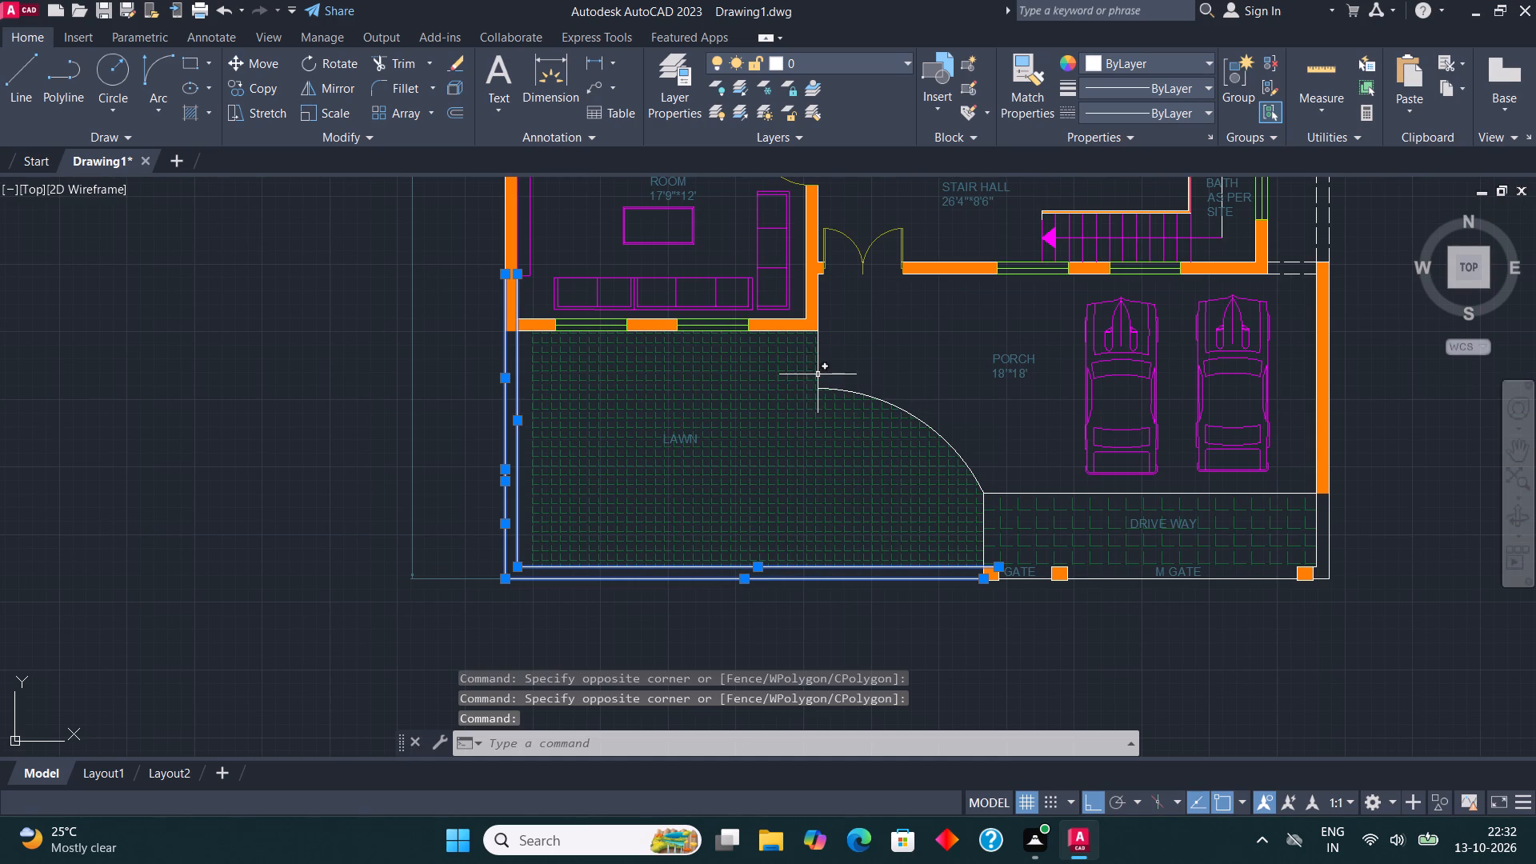
click(820, 374)
click(854, 391)
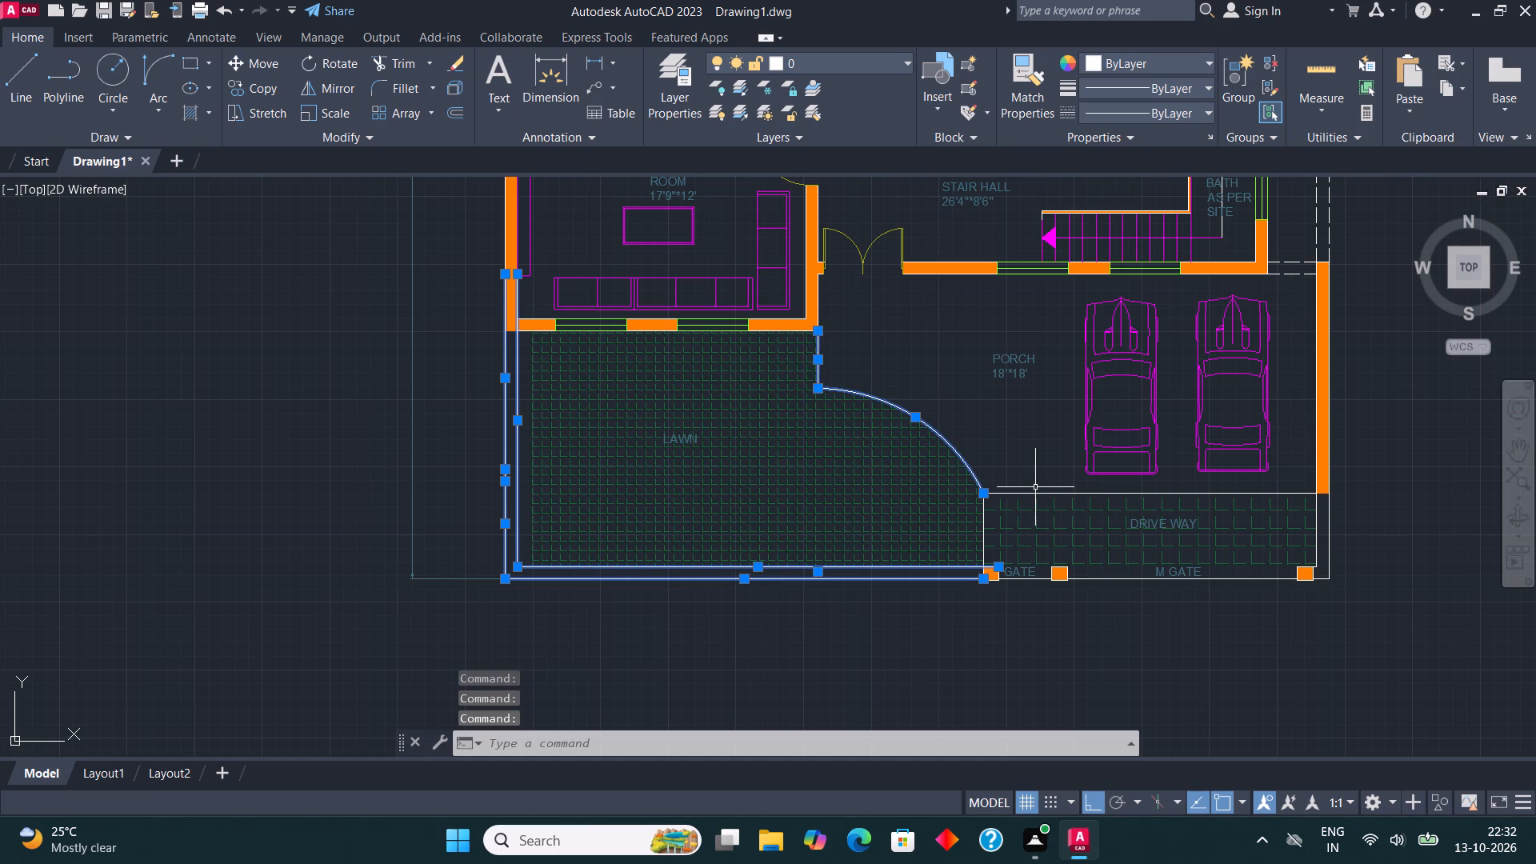
click(1032, 494)
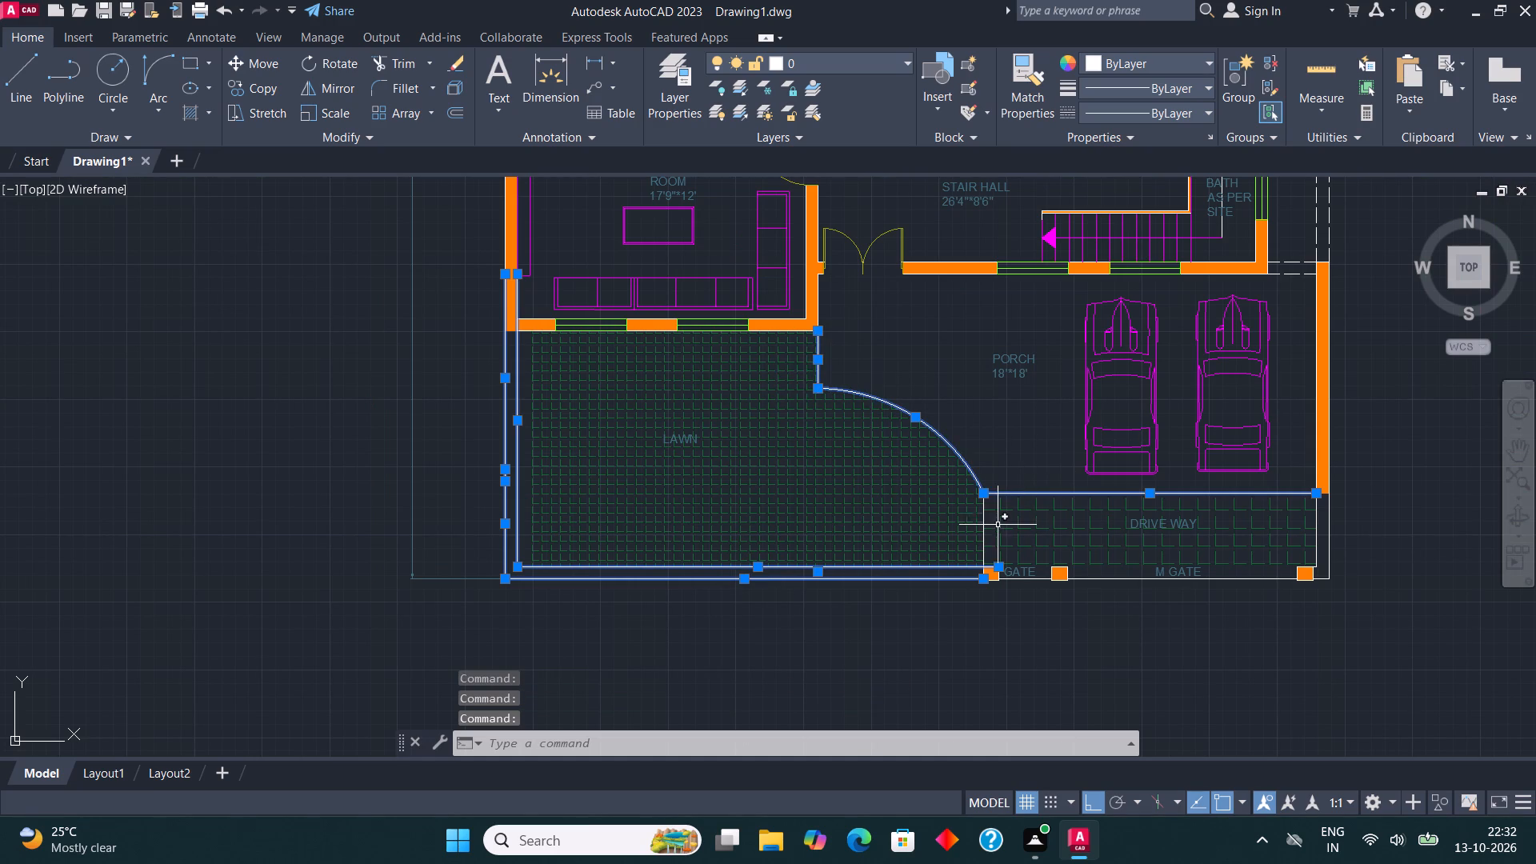
click(982, 533)
click(1129, 577)
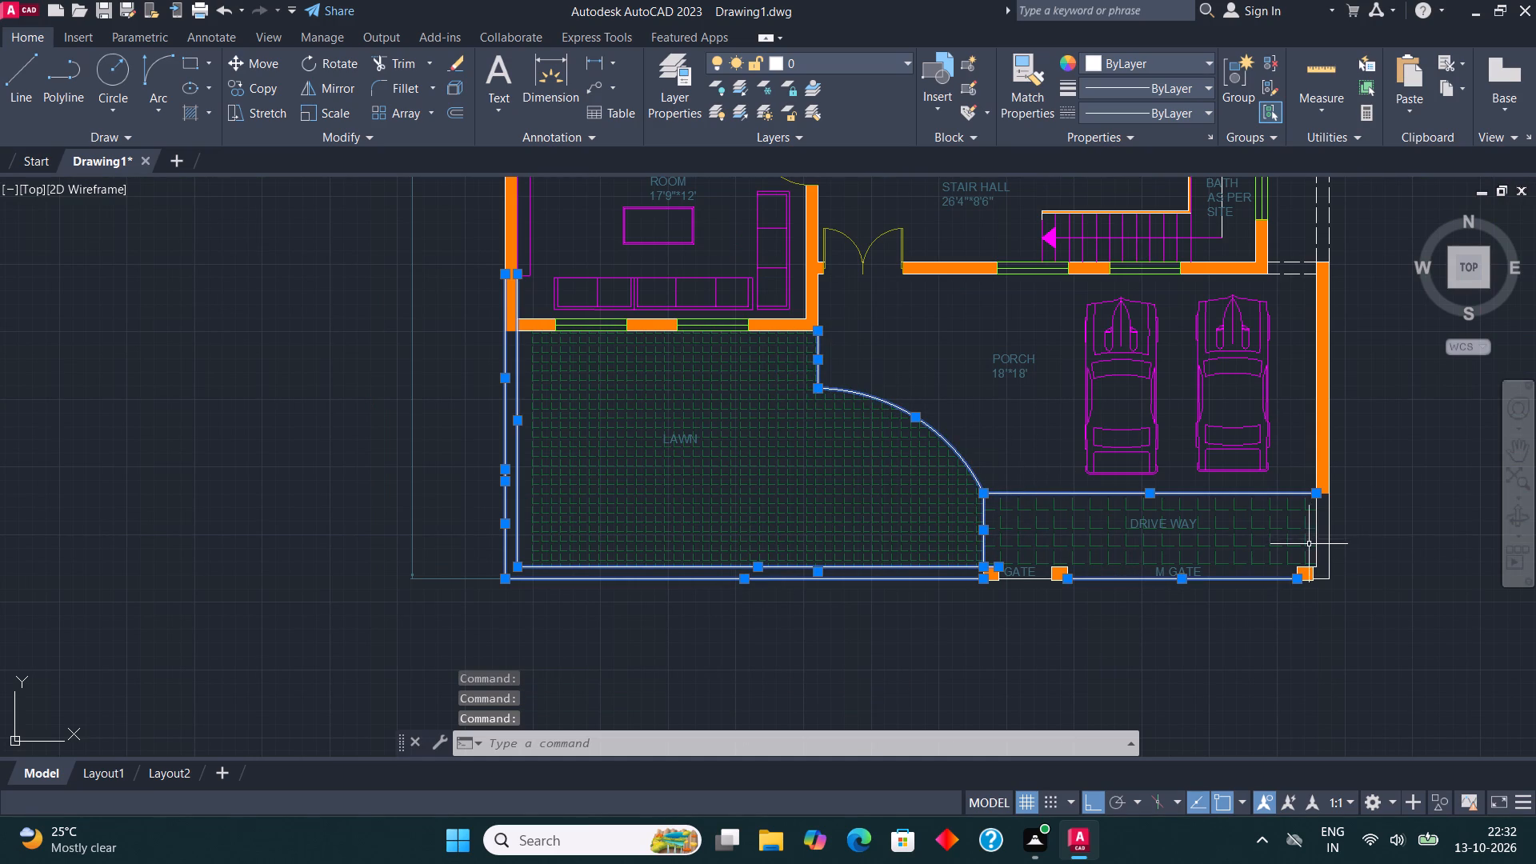
click(1036, 578)
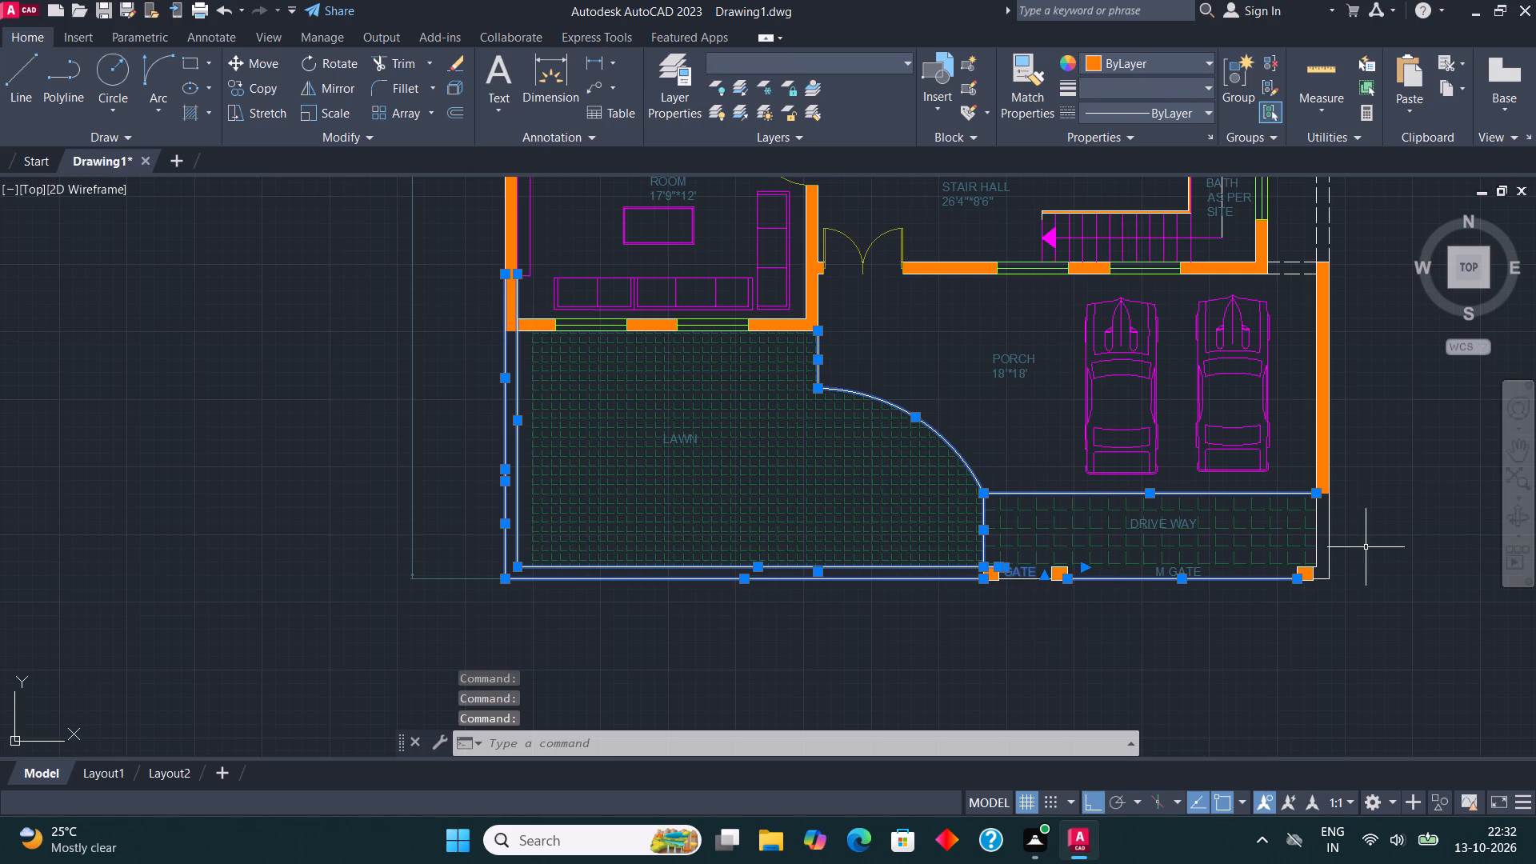
scroll(1367, 542, up, 2)
drag(1286, 632, 1266, 598)
drag(1270, 642, 1265, 628)
click(1238, 582)
click(1228, 598)
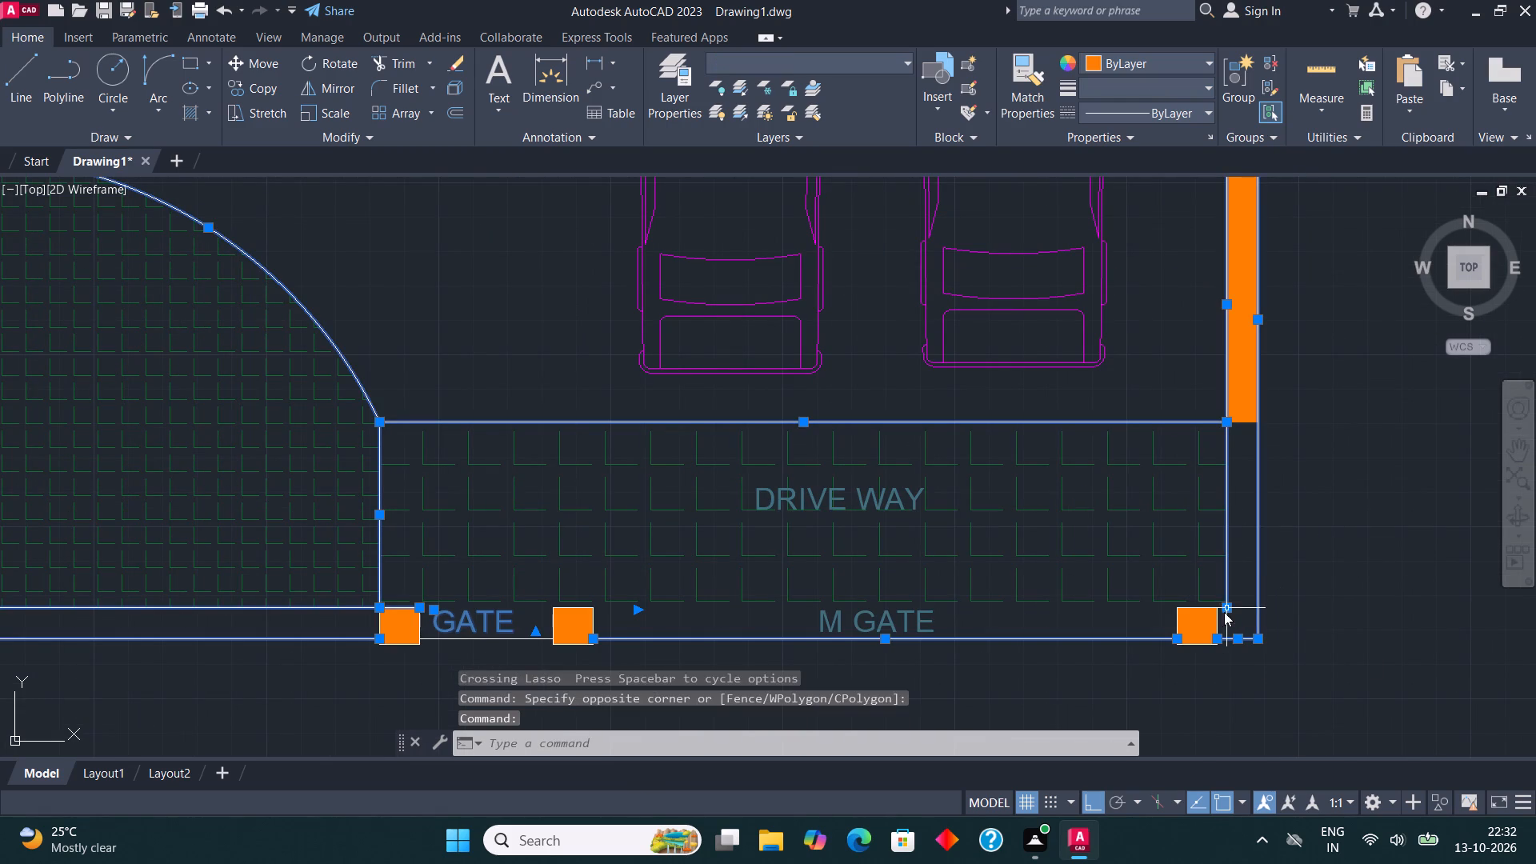
click(1224, 612)
scroll(1224, 610, up, 3)
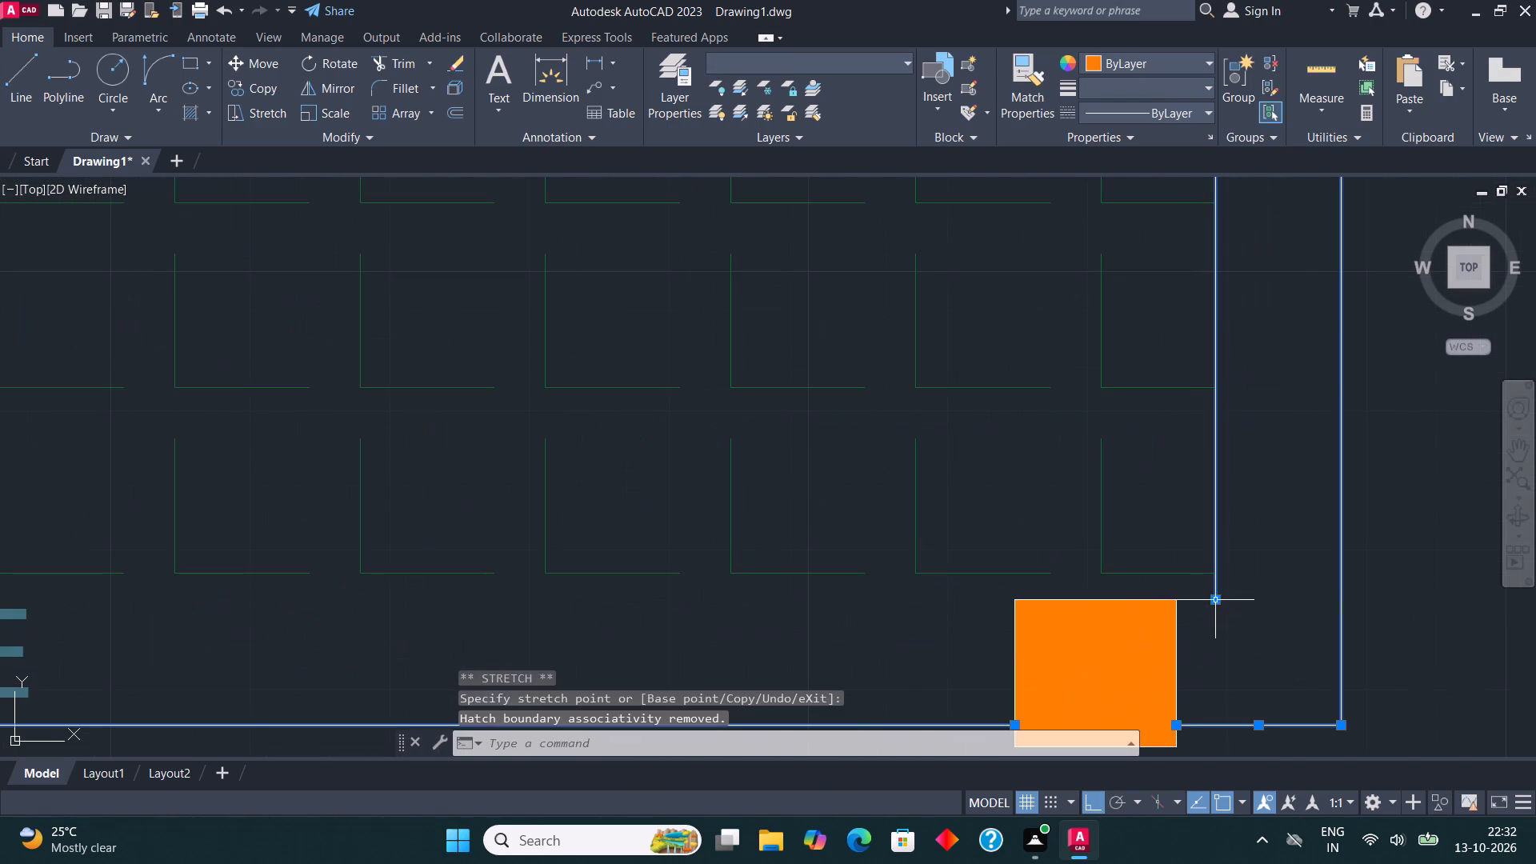
click(1214, 598)
click(1190, 600)
scroll(1186, 607, down, 3)
middle_drag(1154, 534, 1078, 475)
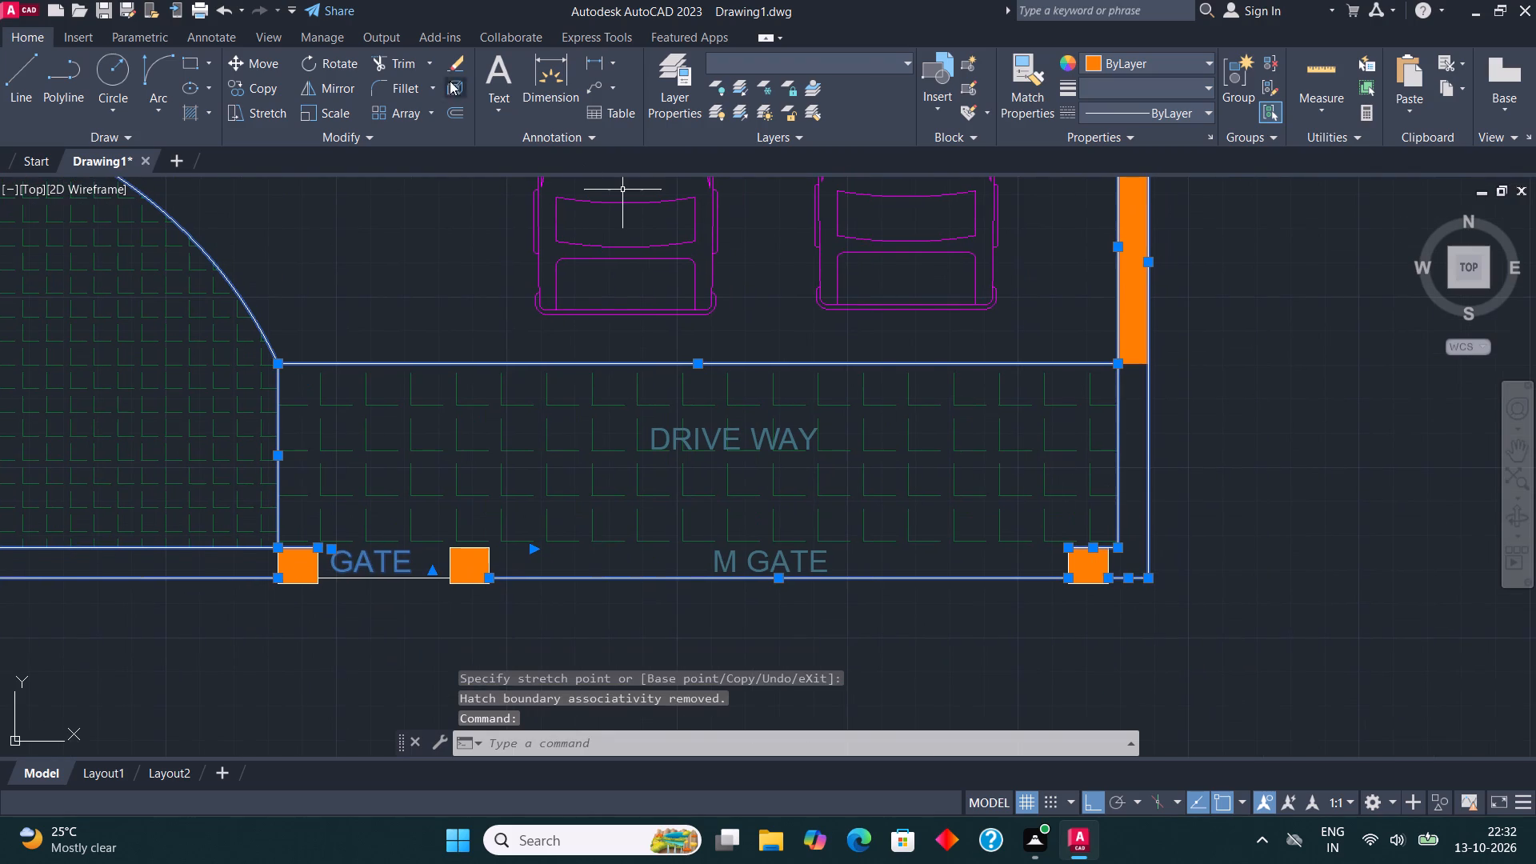
click(846, 62)
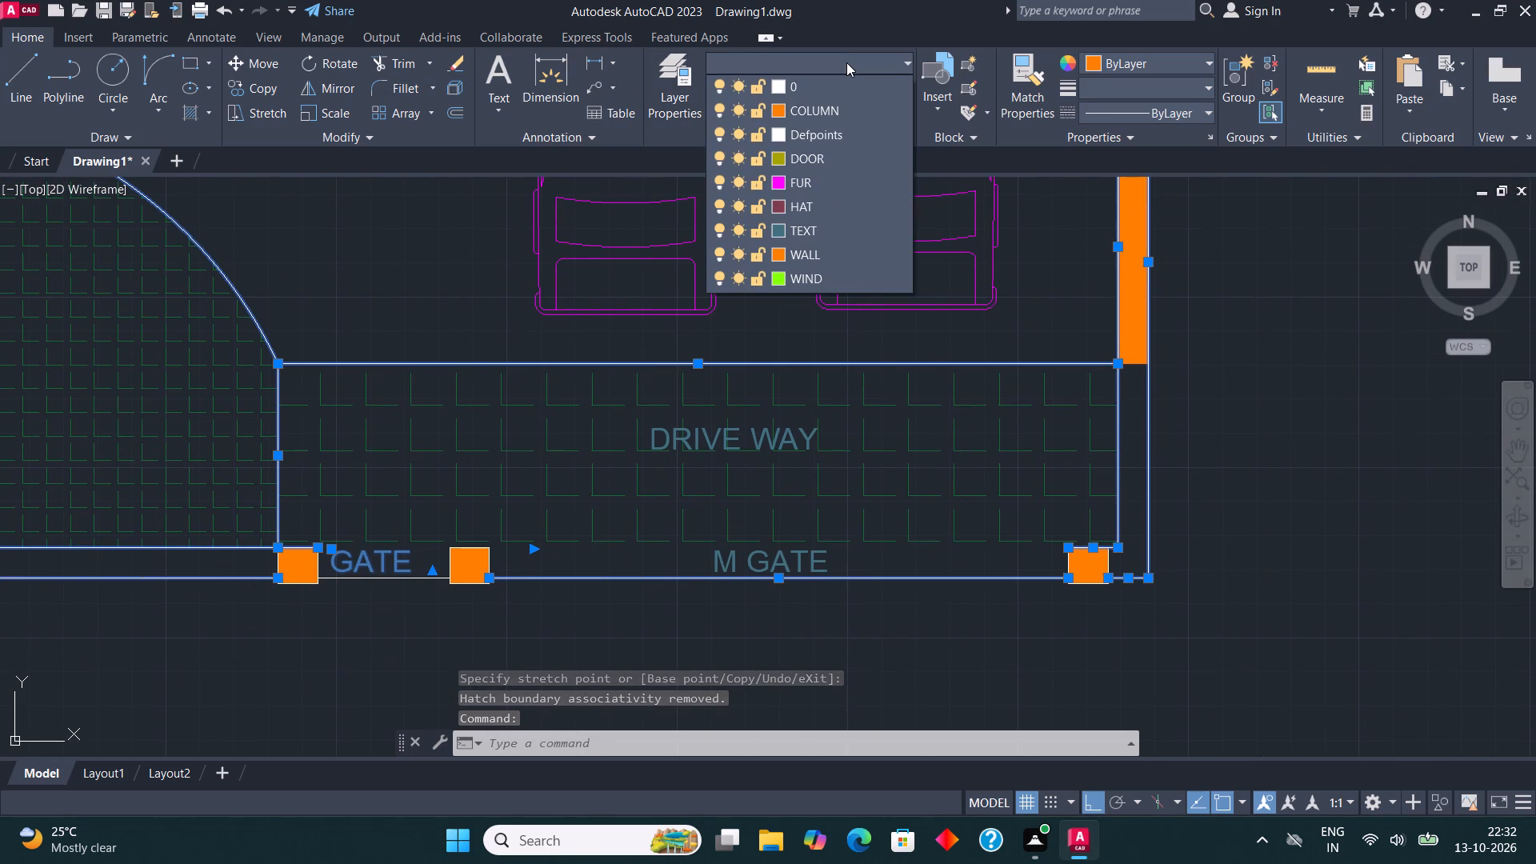
click(826, 249)
scroll(810, 460, down, 3)
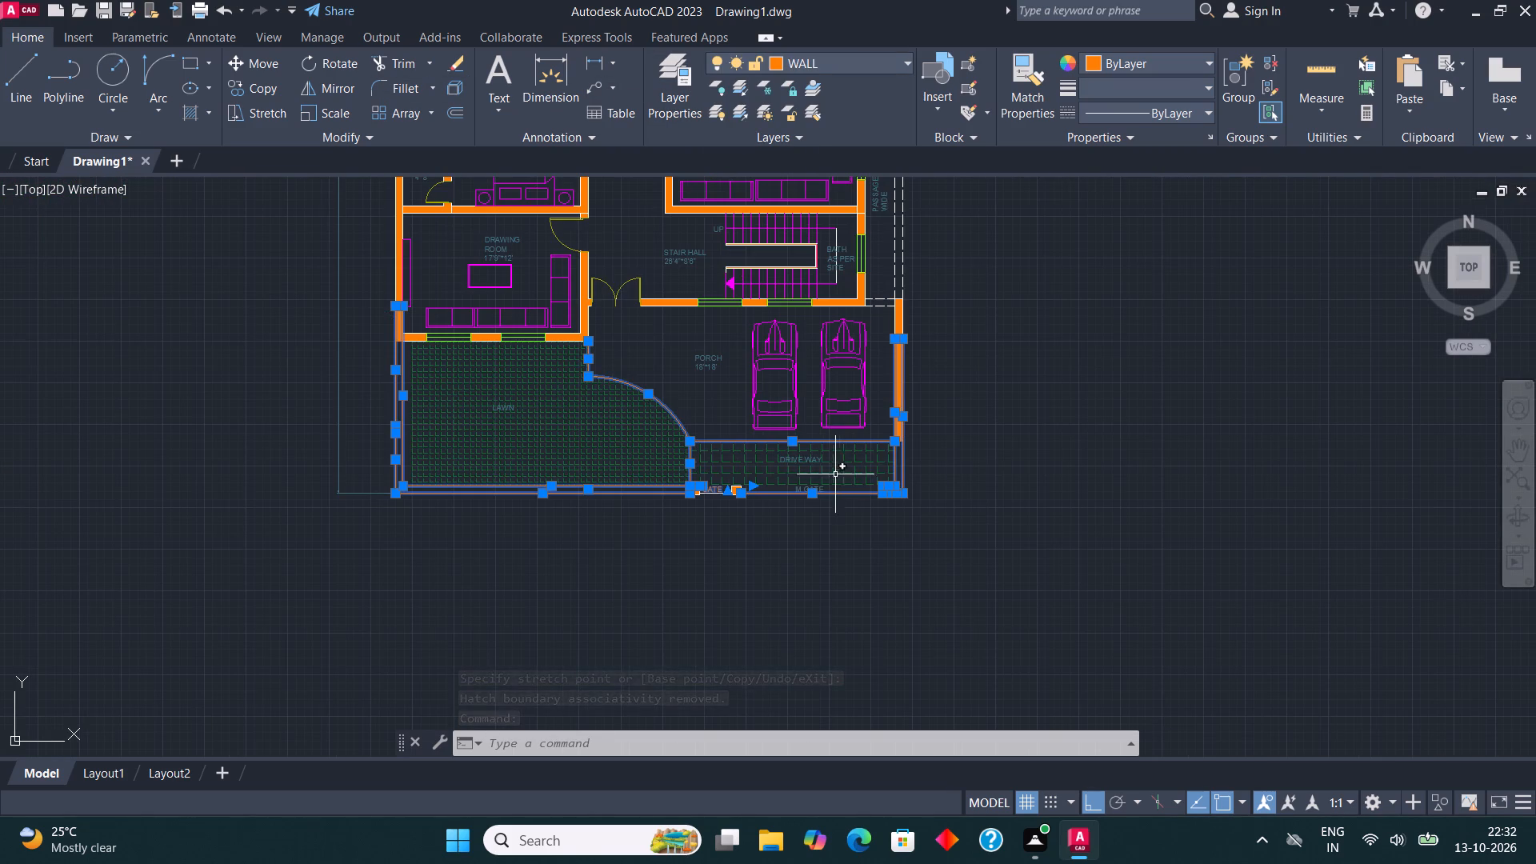
key(Escape)
Move the dashed lines across the passage end, between the stair hall corner and the porch's outer wall, to the WALL layer.
middle_drag(726, 332, 803, 471)
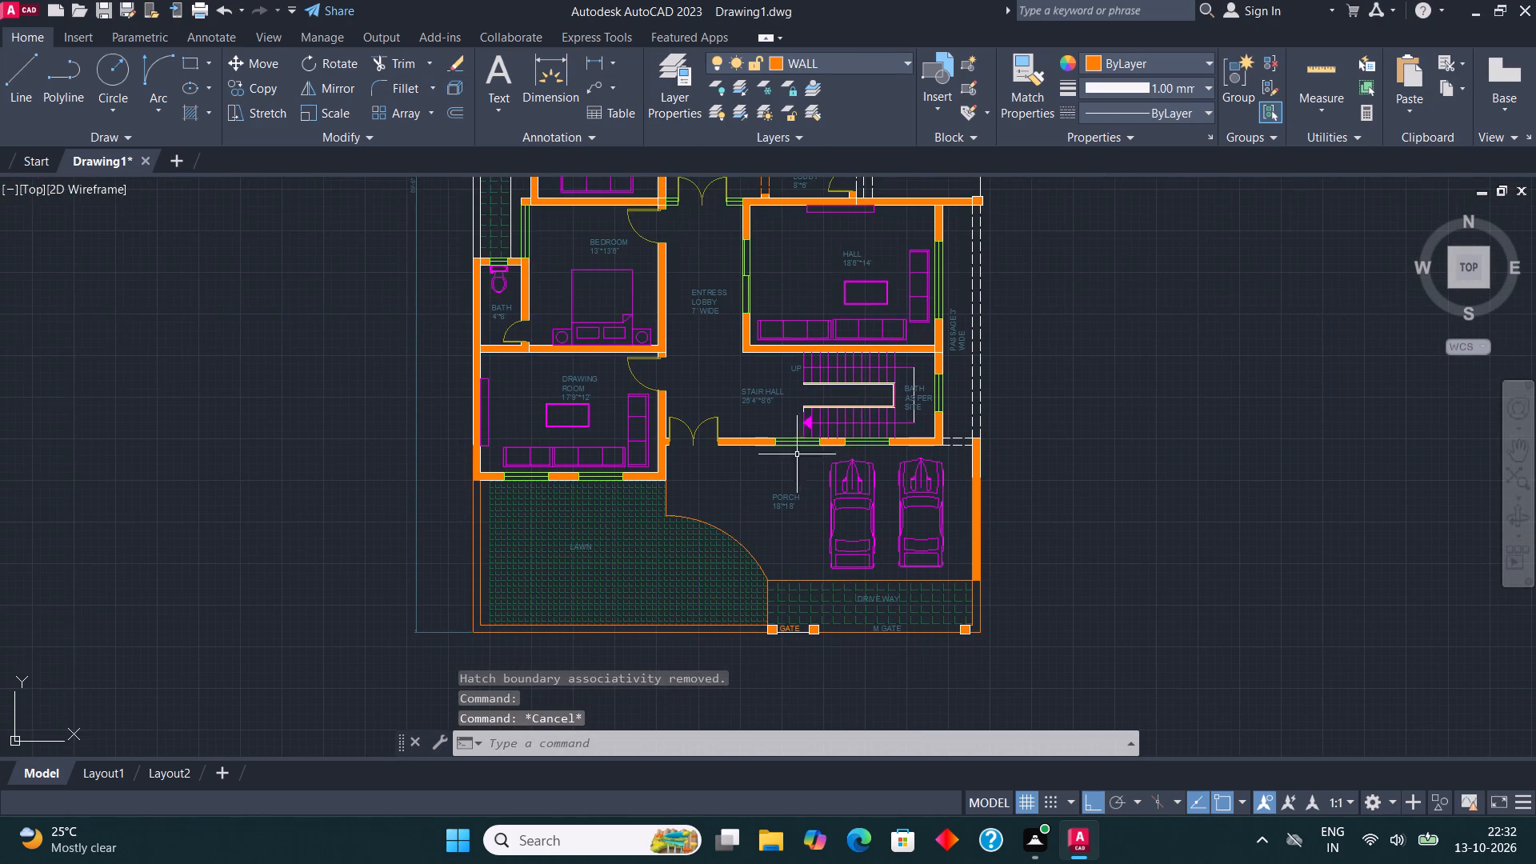
scroll(1024, 460, up, 3)
drag(769, 451, 769, 432)
click(729, 339)
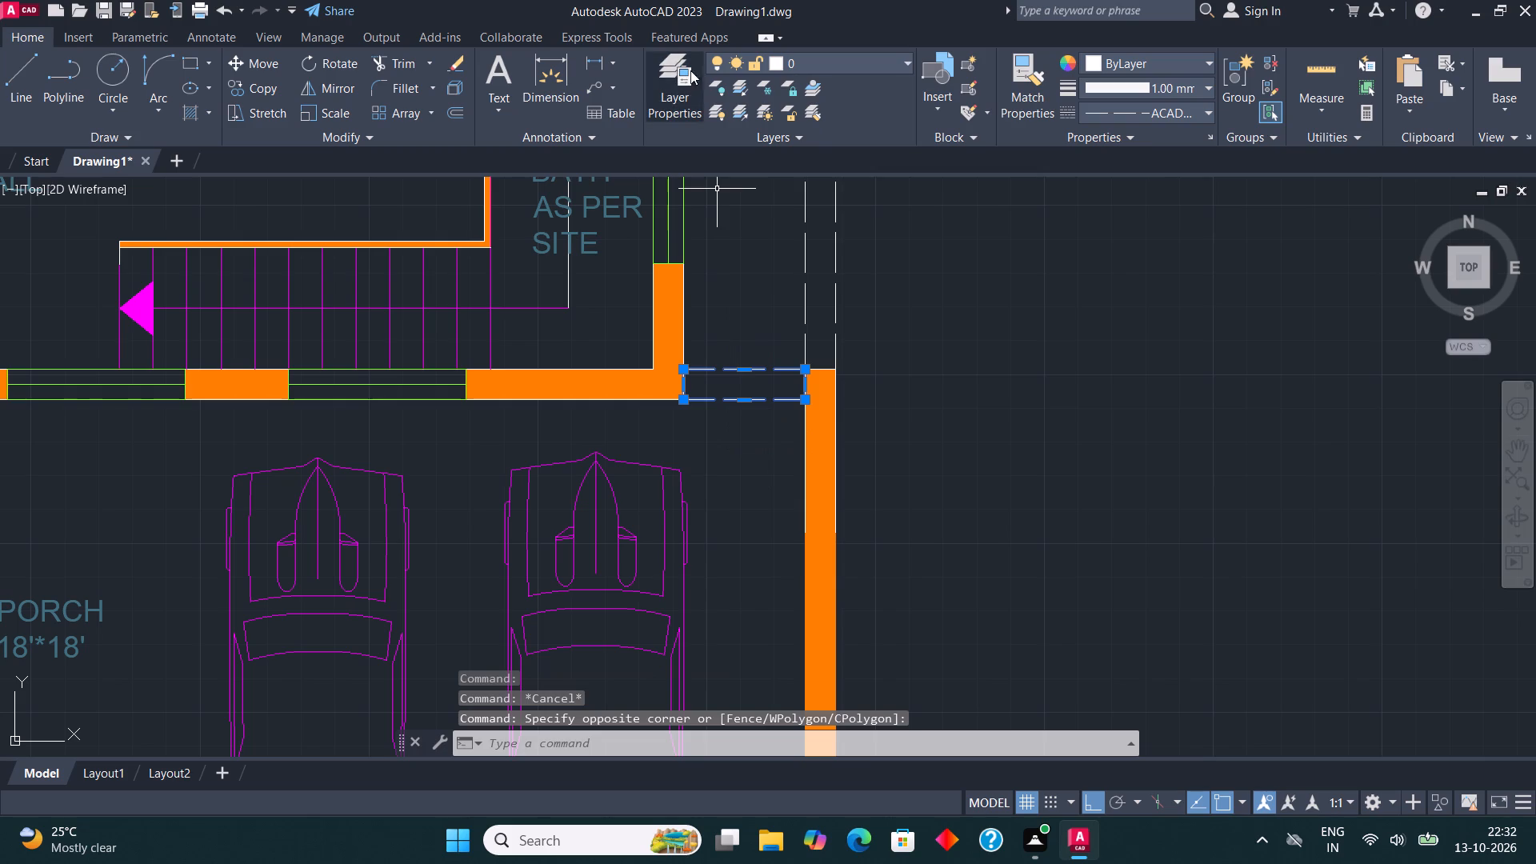
click(816, 57)
click(811, 257)
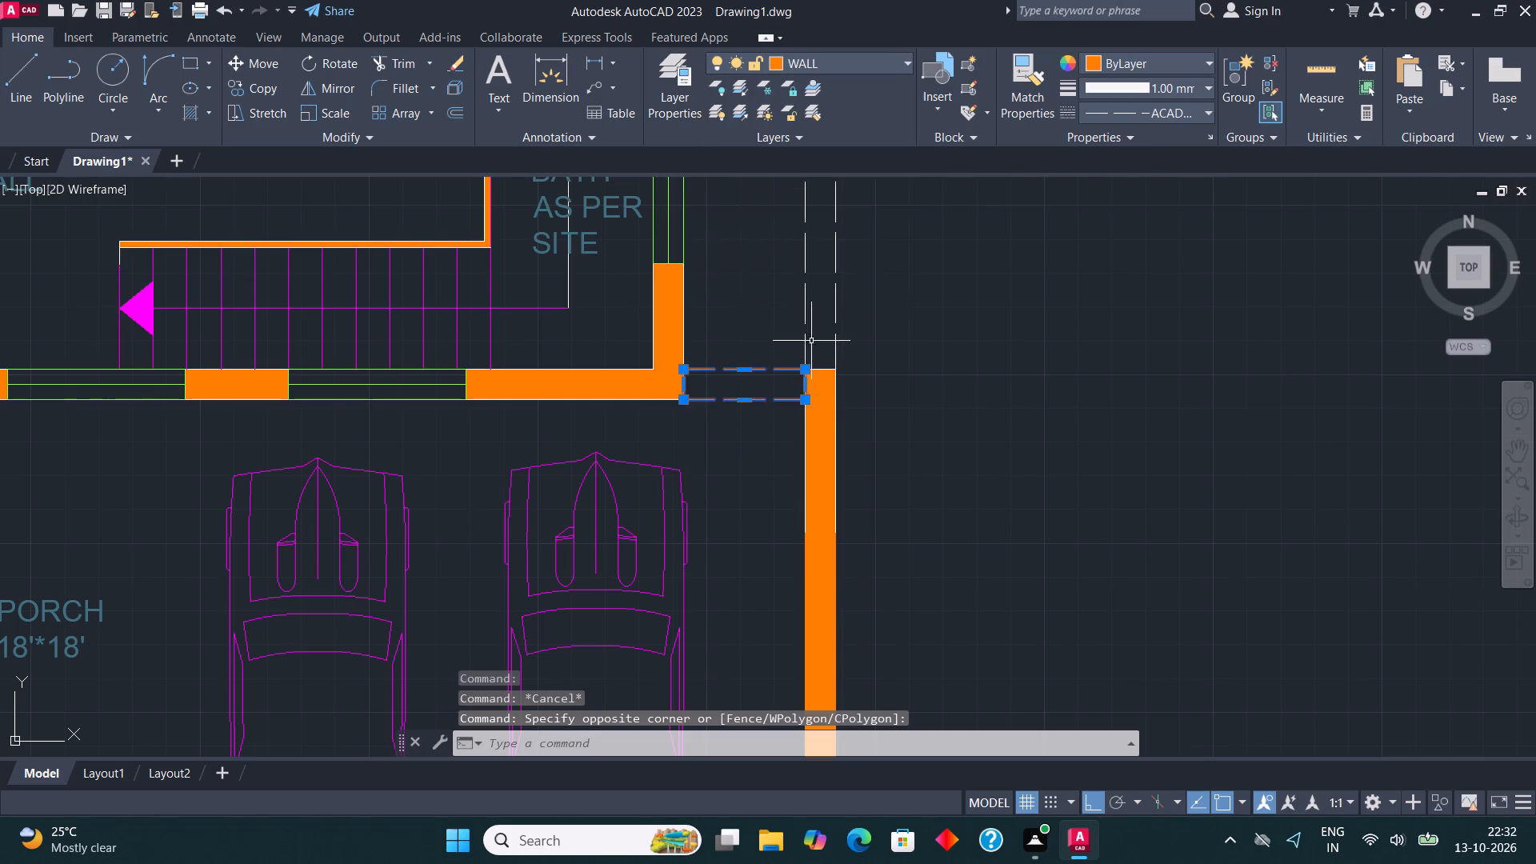
scroll(813, 462, down, 2)
key(Escape)
Move the long dashed boundary lines along the 3' wide passage beside the stair hall and hall to the WALL layer.
click(830, 369)
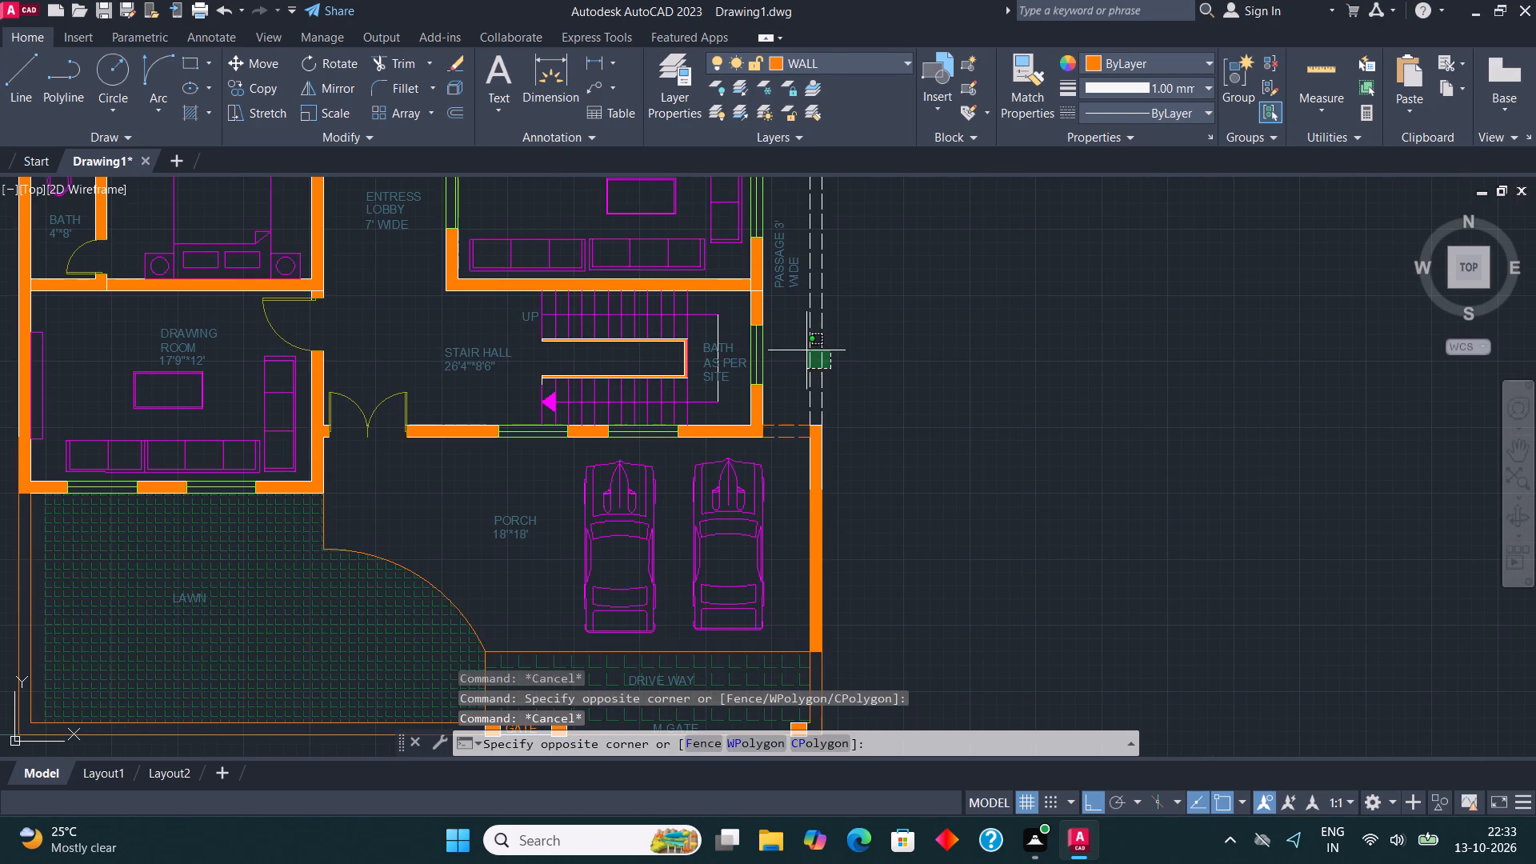
click(798, 346)
click(842, 56)
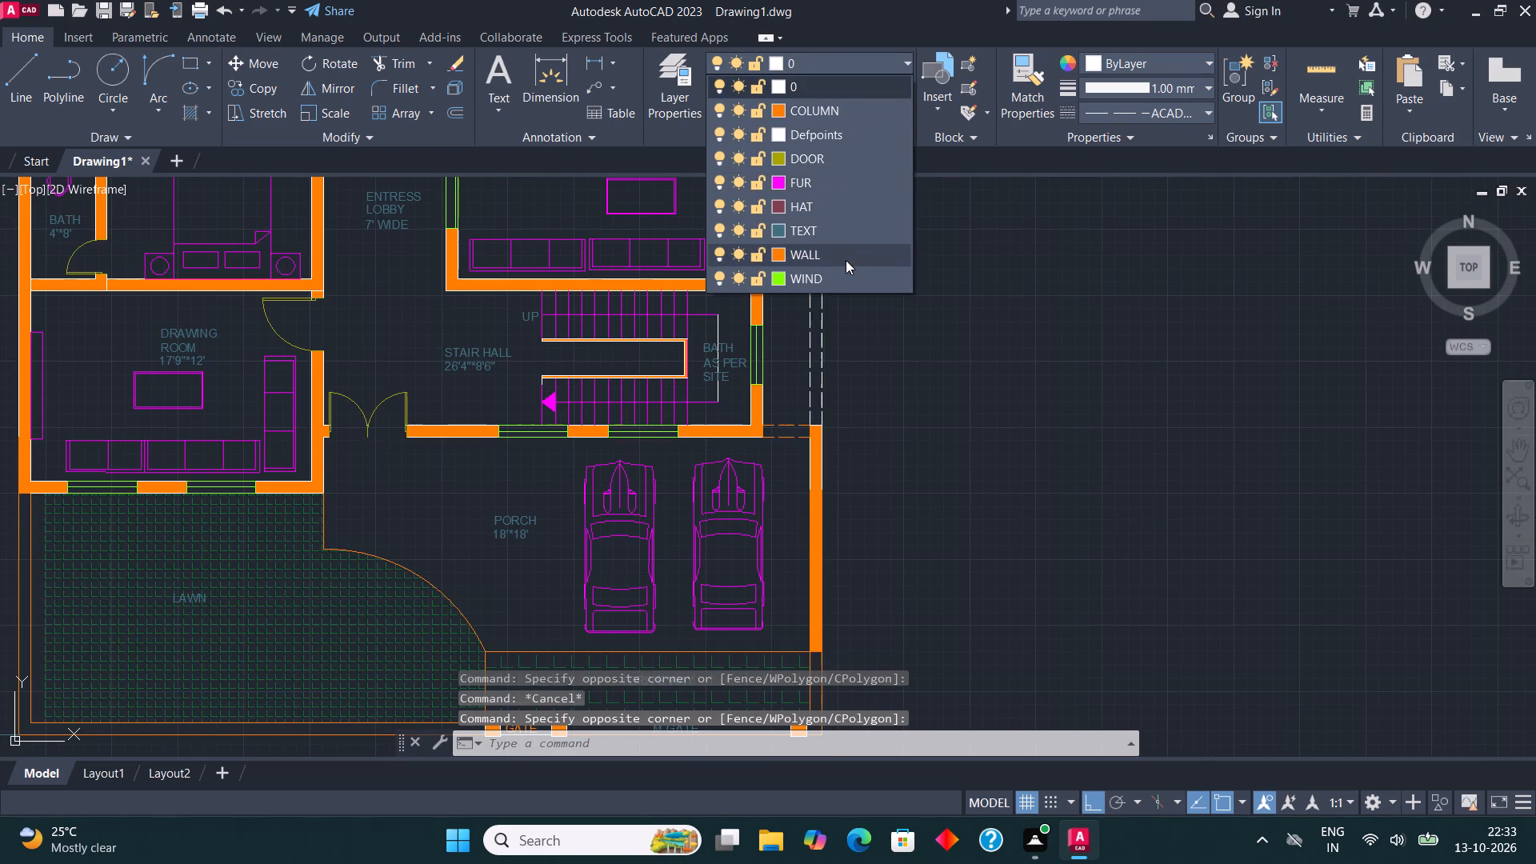
click(837, 254)
scroll(839, 466, down, 2)
key(Escape)
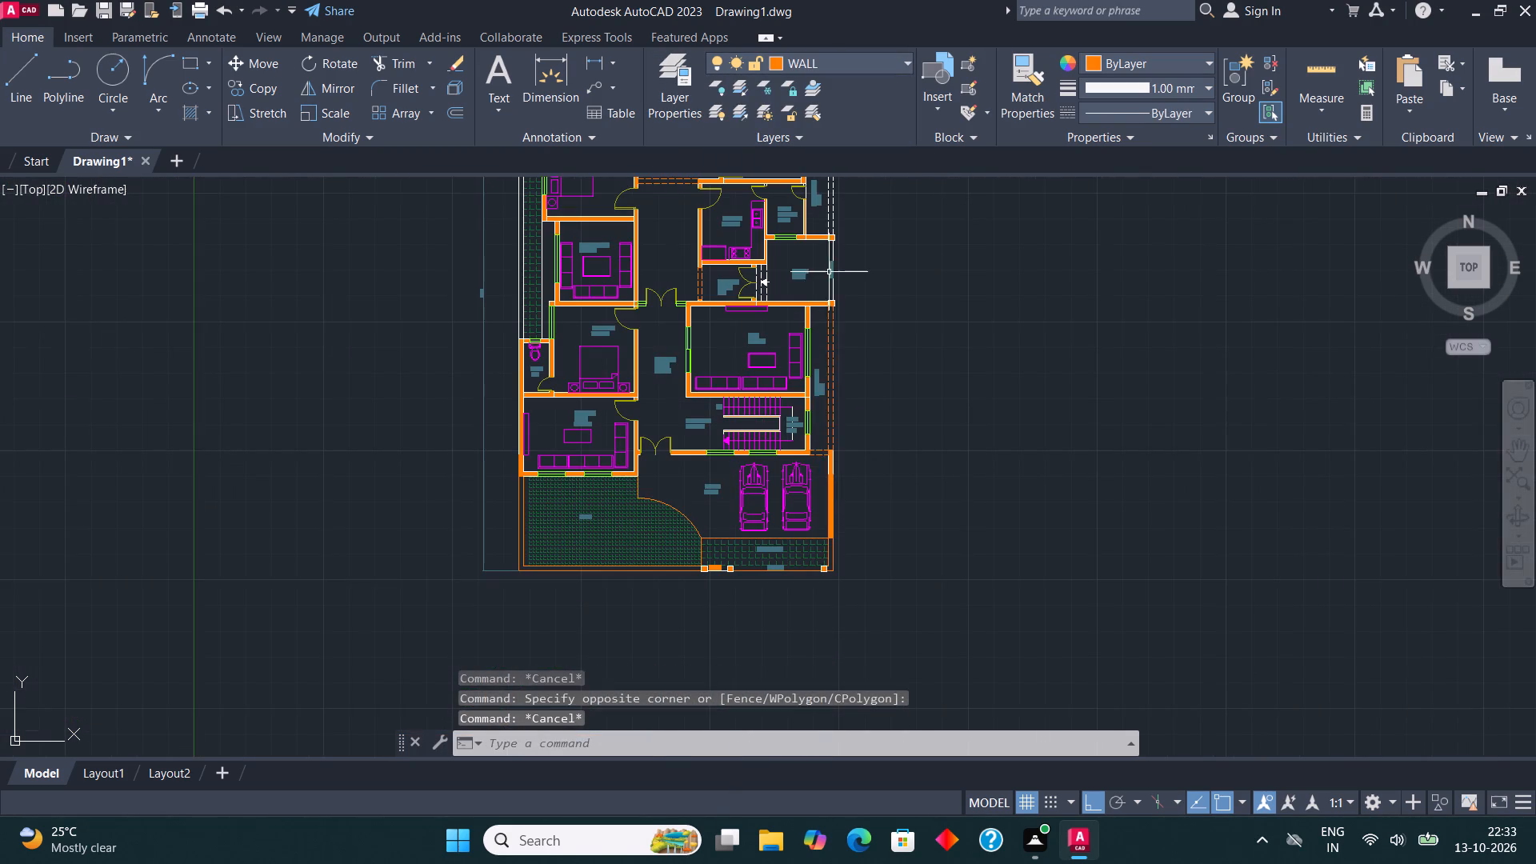
Move the side porch's M GATE line and the dashed boundary lines along the passage beside the dirty kitchen to the WALL layer.
scroll(826, 251, up, 1)
middle_drag(826, 296, 824, 510)
scroll(824, 510, up, 2)
click(869, 452)
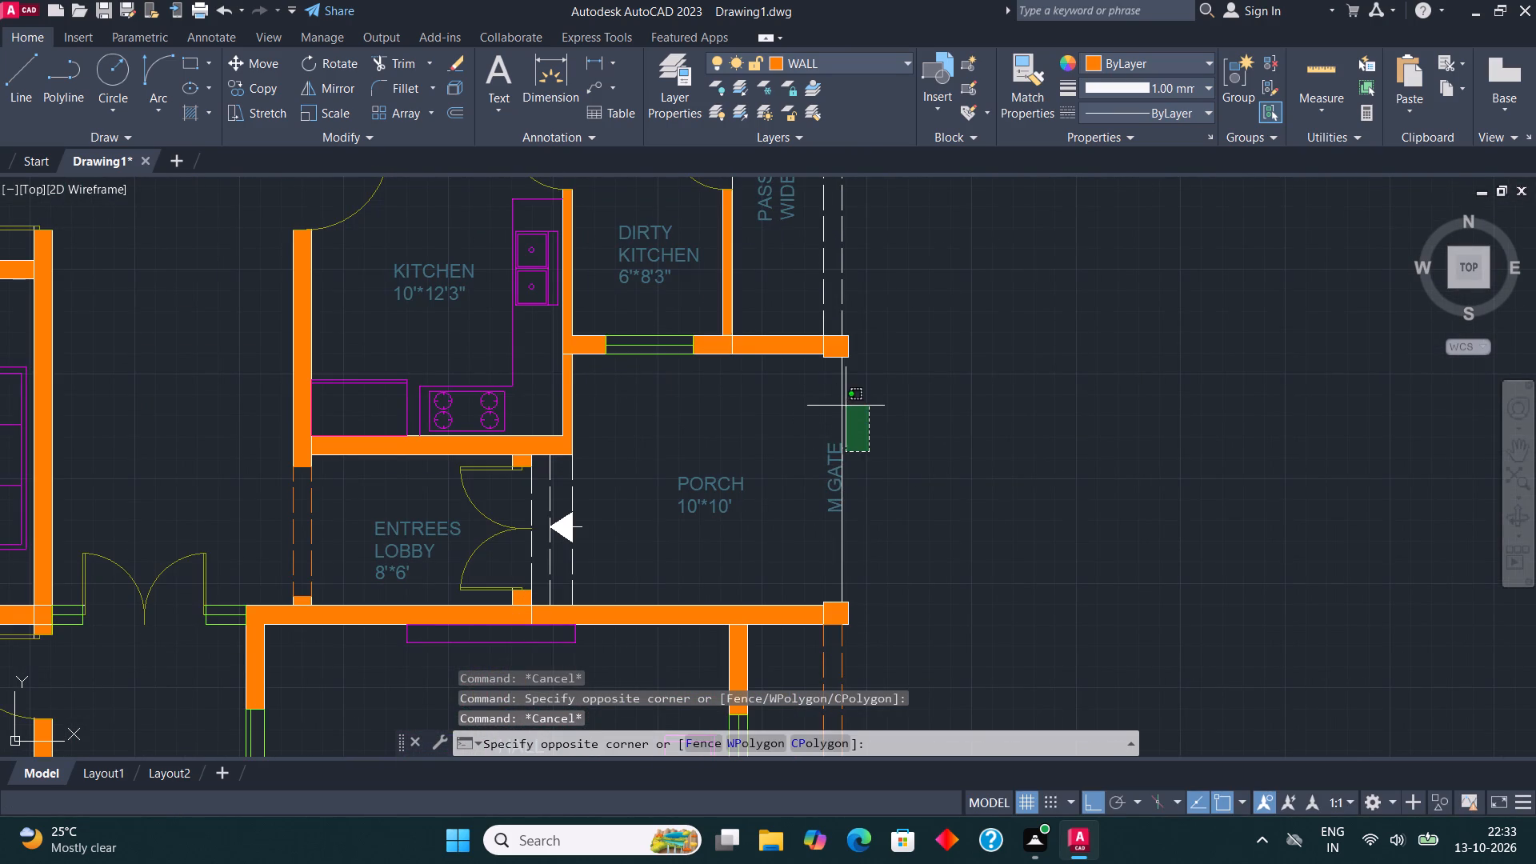
double_click(849, 403)
click(833, 400)
middle_drag(858, 302, 858, 390)
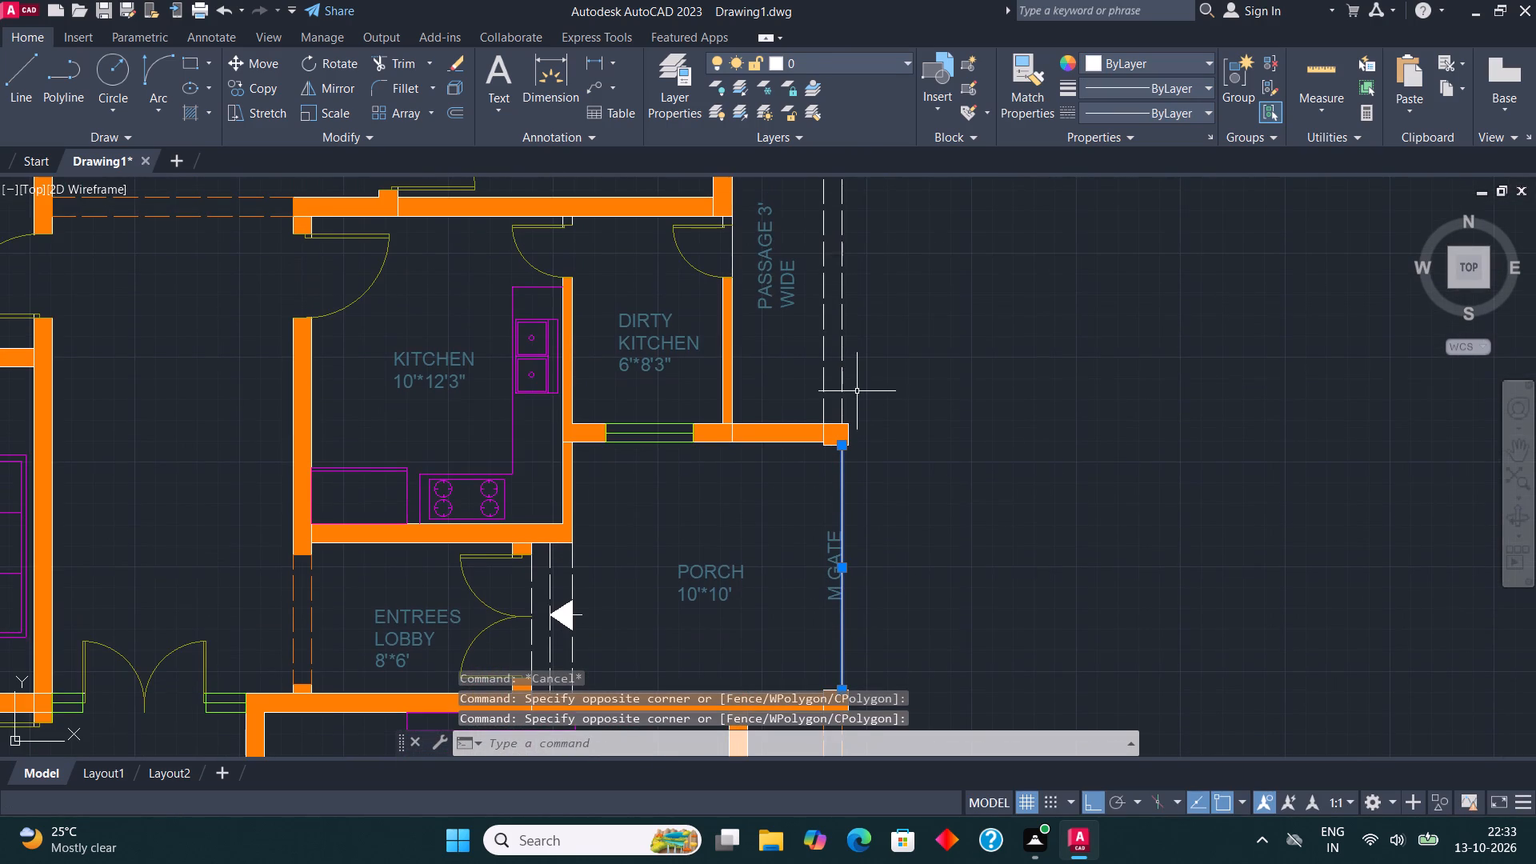
click(877, 363)
click(798, 348)
scroll(824, 481, down, 2)
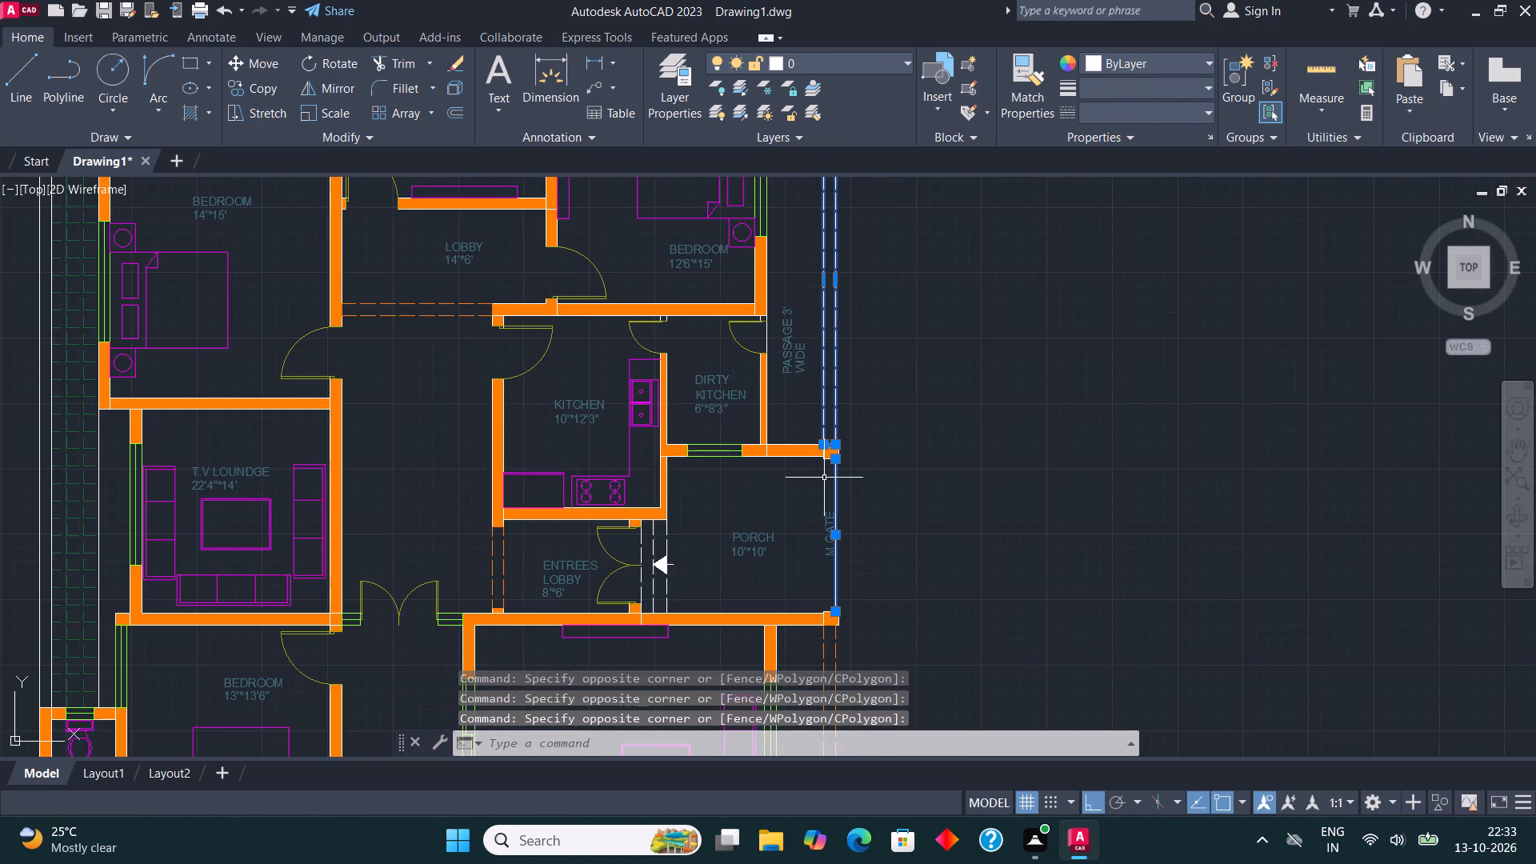
scroll(824, 478, down, 1)
click(838, 52)
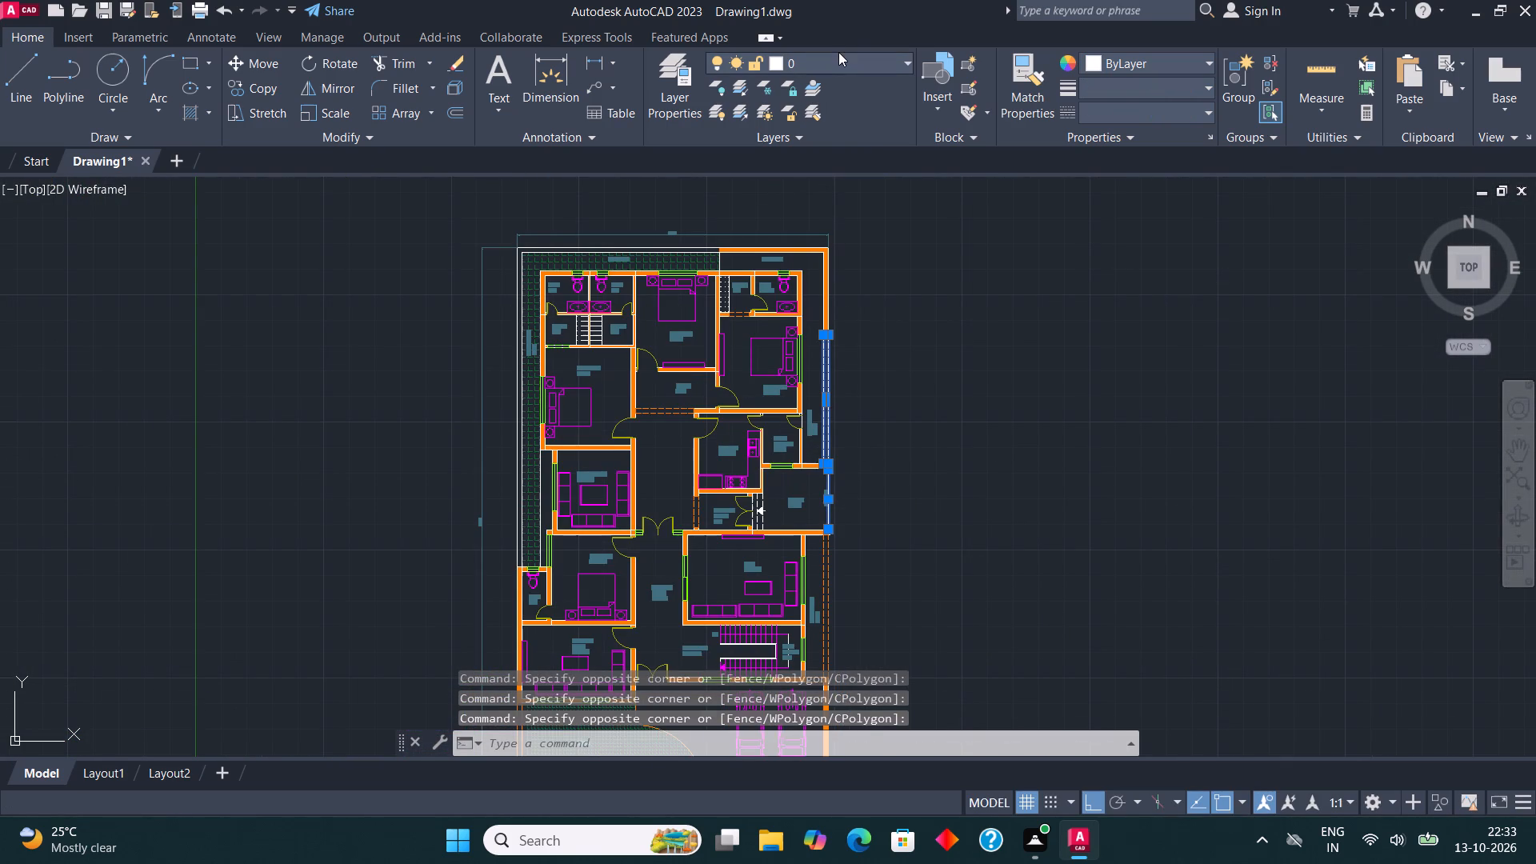
click(827, 253)
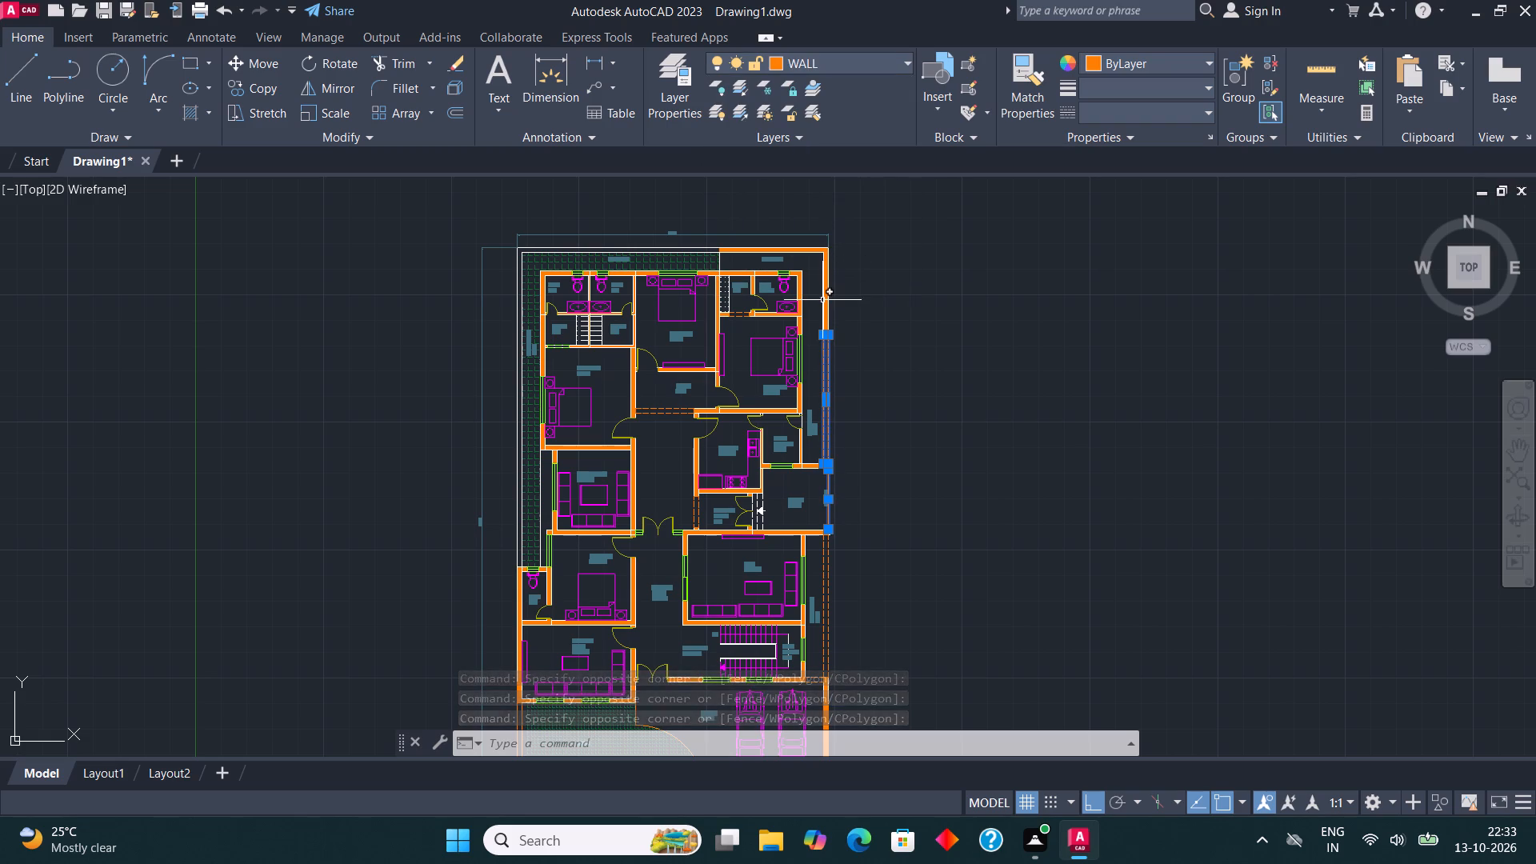
key(Escape)
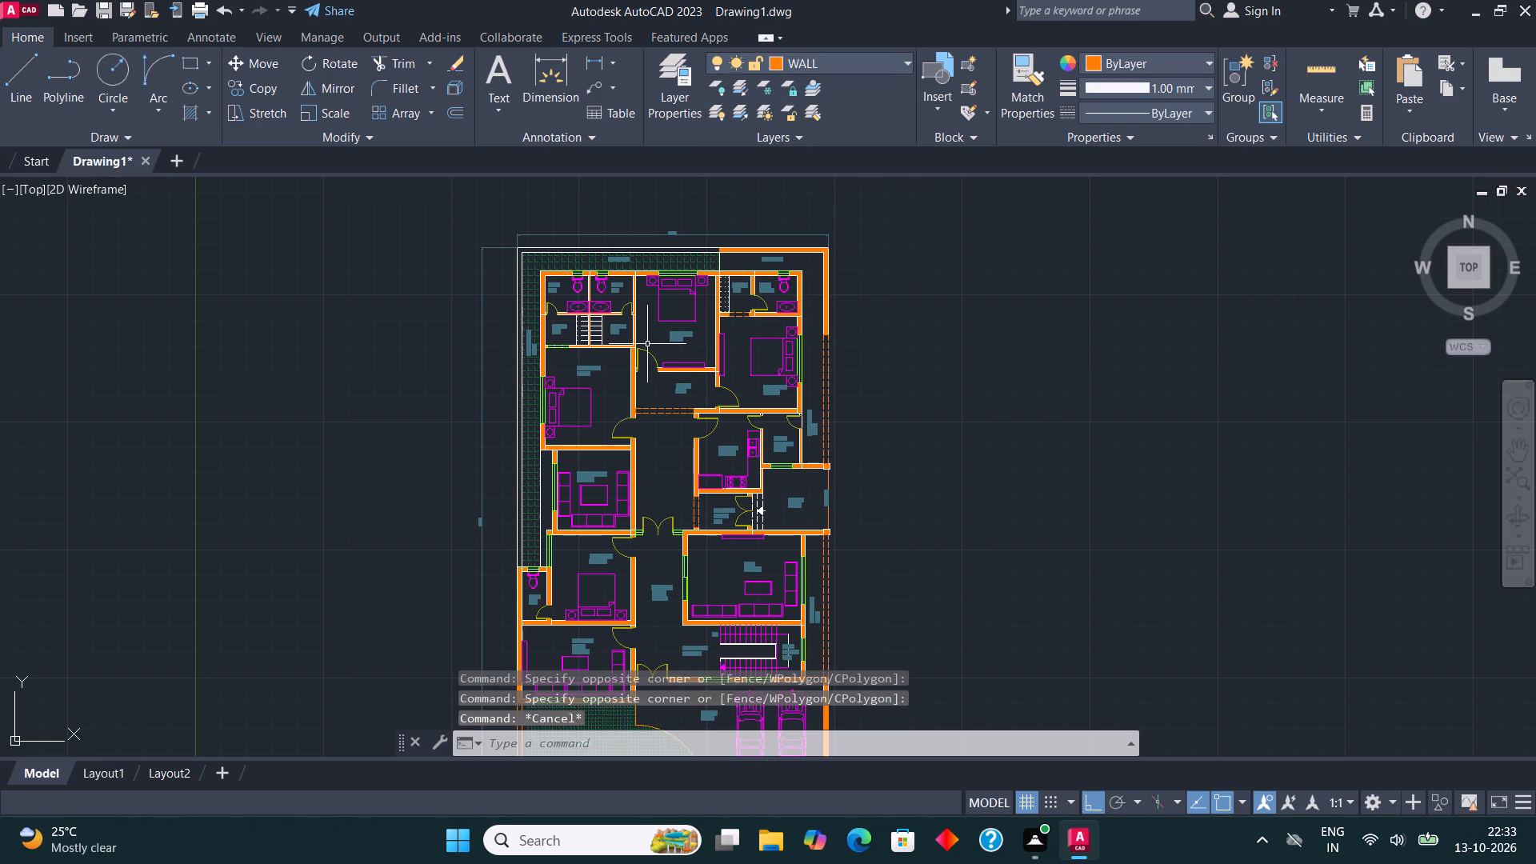
Move the double boundary lines along the west and north passages, plus the passage edge beside the T.V lounge, to the WALL layer.
middle_drag(574, 417, 651, 348)
scroll(616, 383, up, 3)
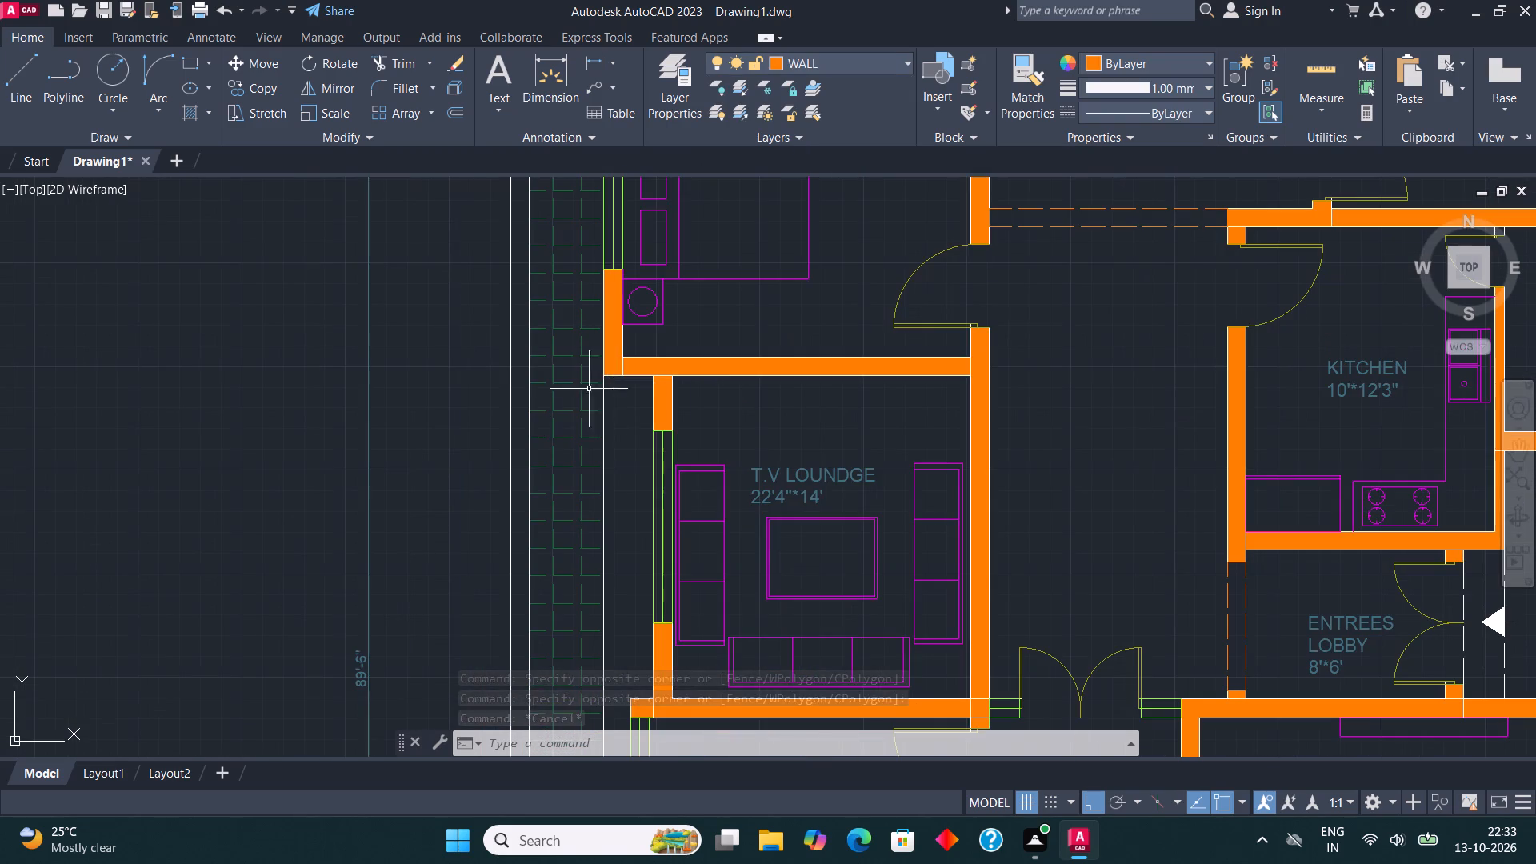
click(504, 424)
click(525, 413)
click(530, 418)
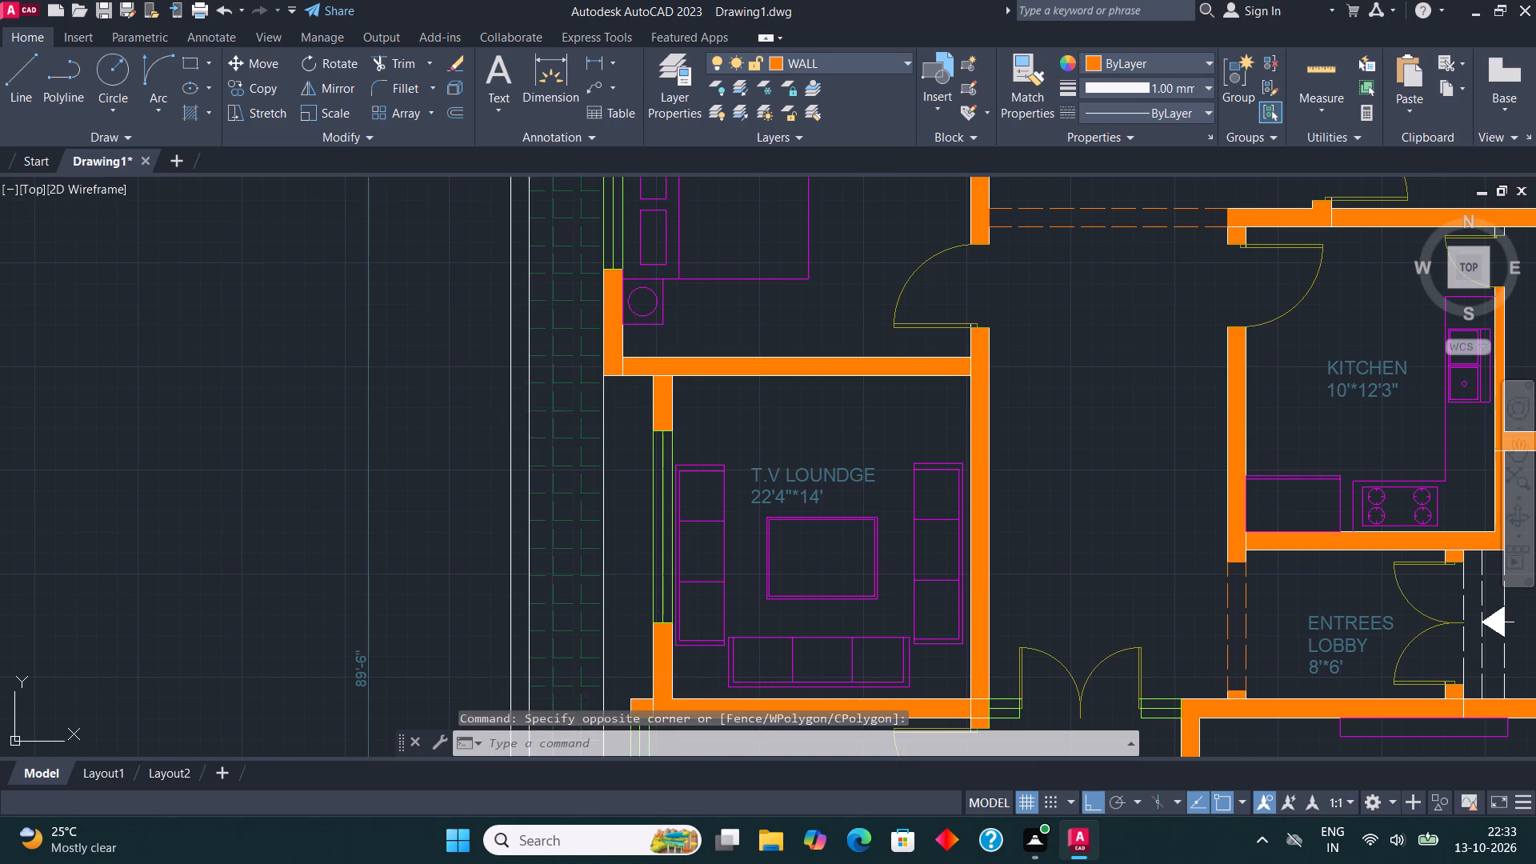
click(510, 393)
click(604, 428)
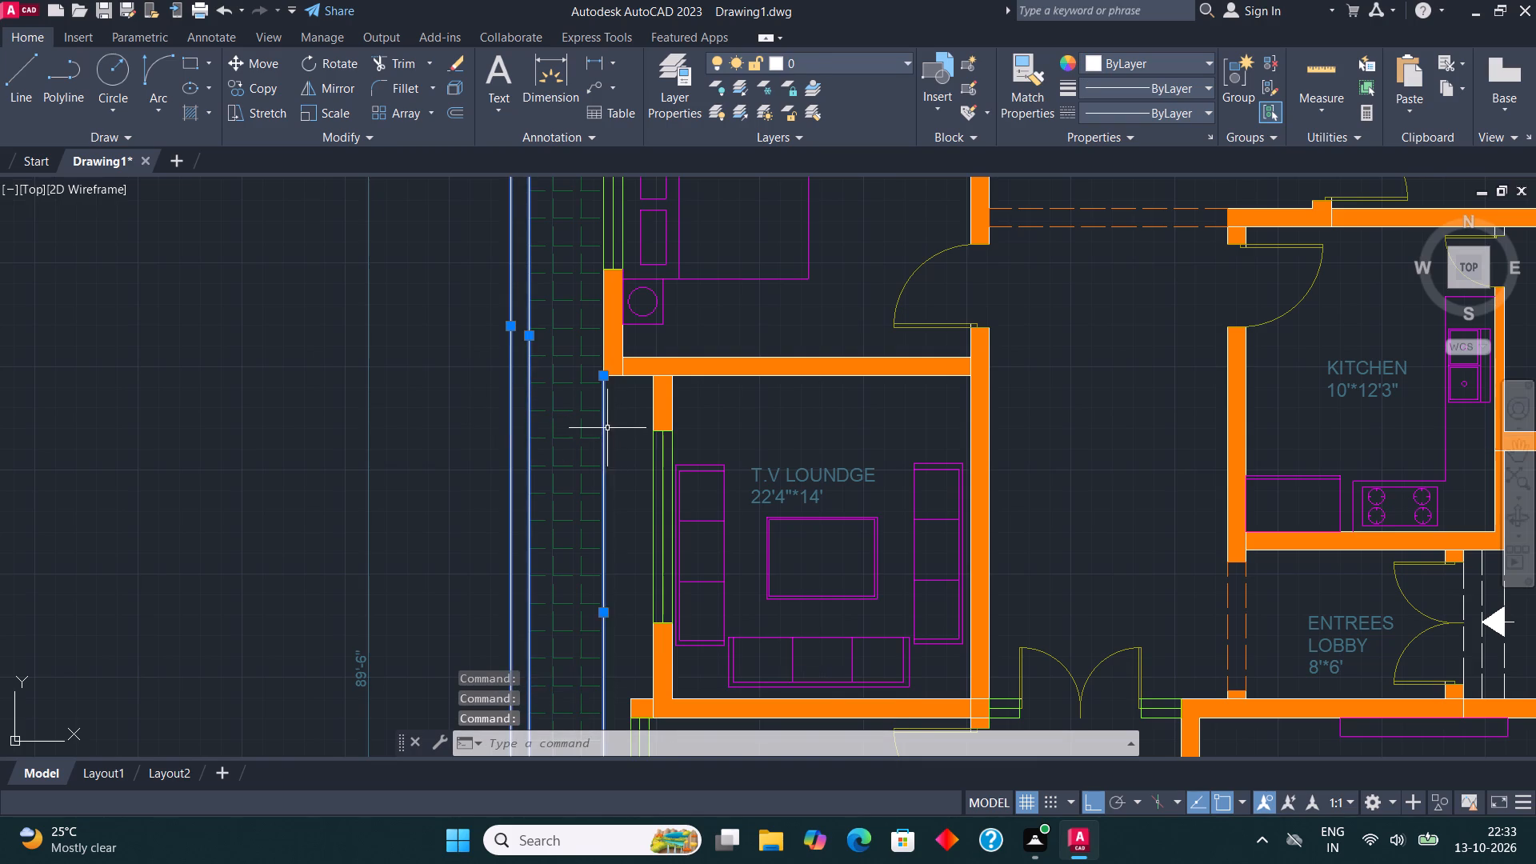
scroll(610, 434, down, 3)
scroll(629, 234, up, 1)
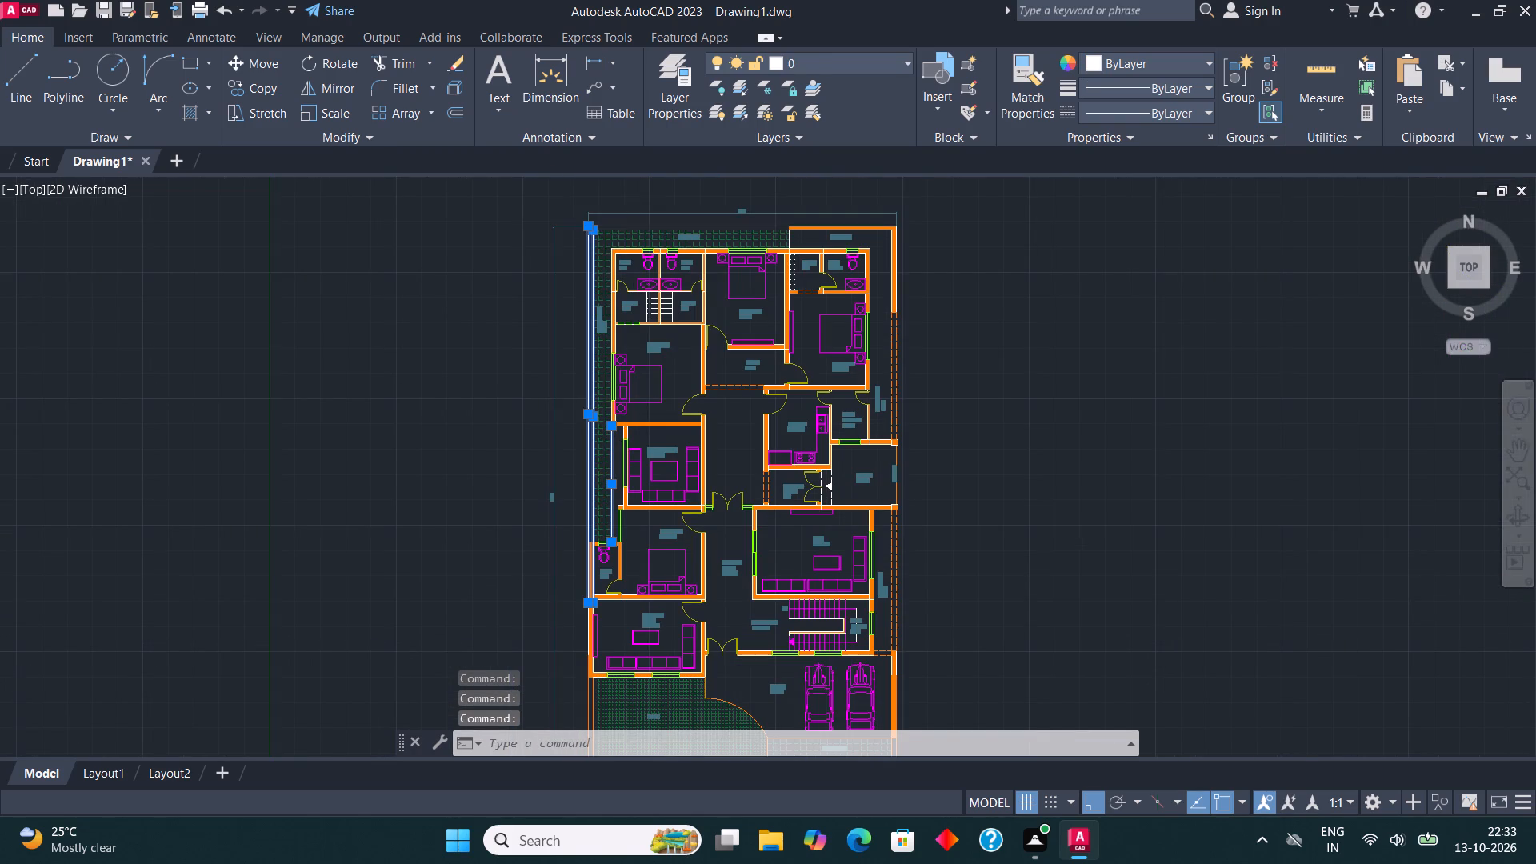
middle_drag(629, 233, 635, 382)
scroll(688, 365, up, 2)
click(695, 374)
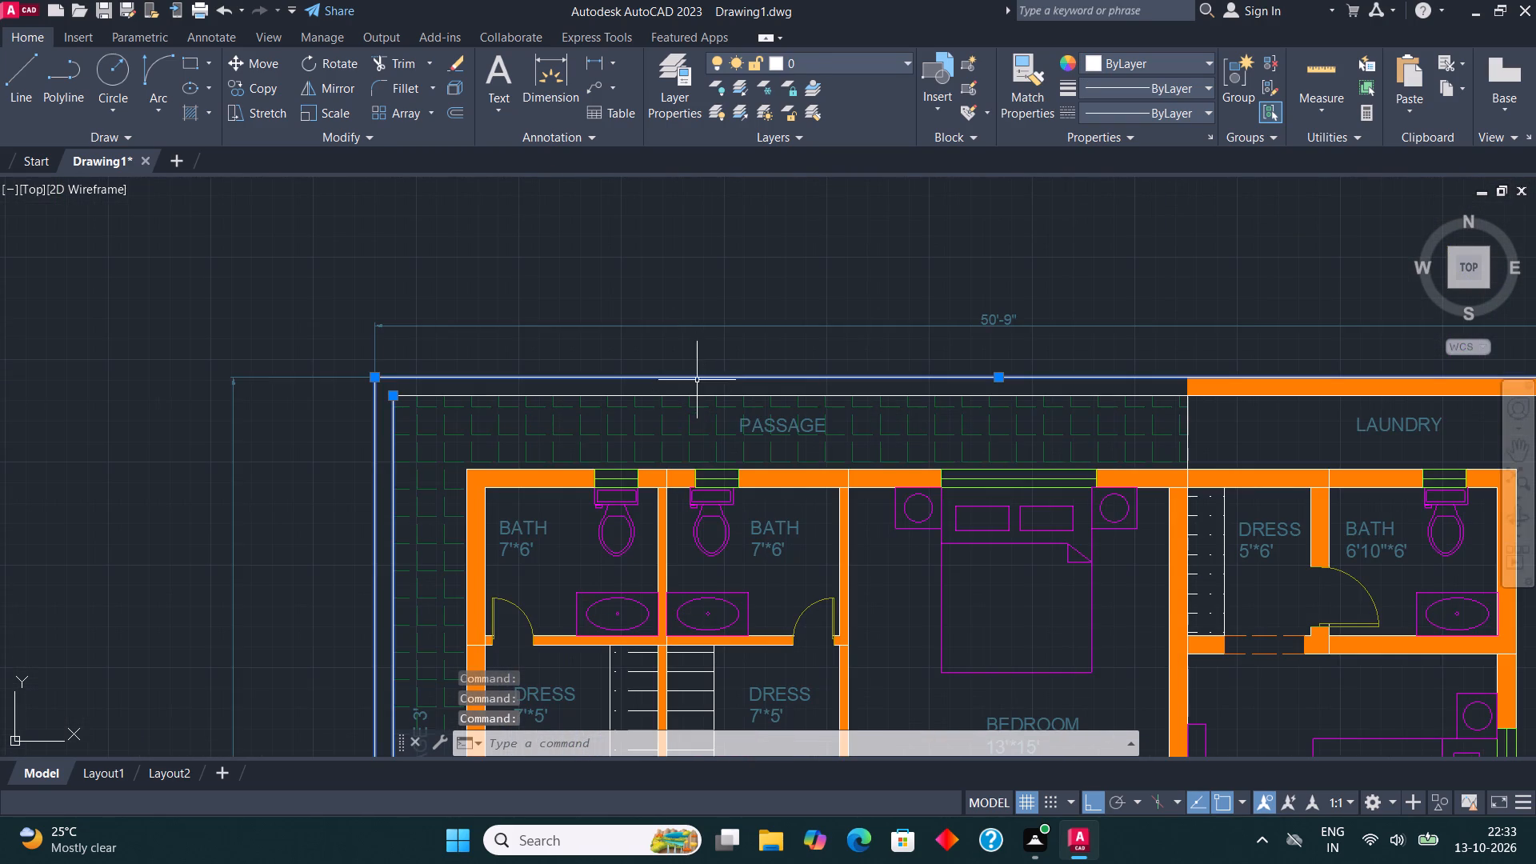
click(698, 391)
click(701, 394)
click(702, 395)
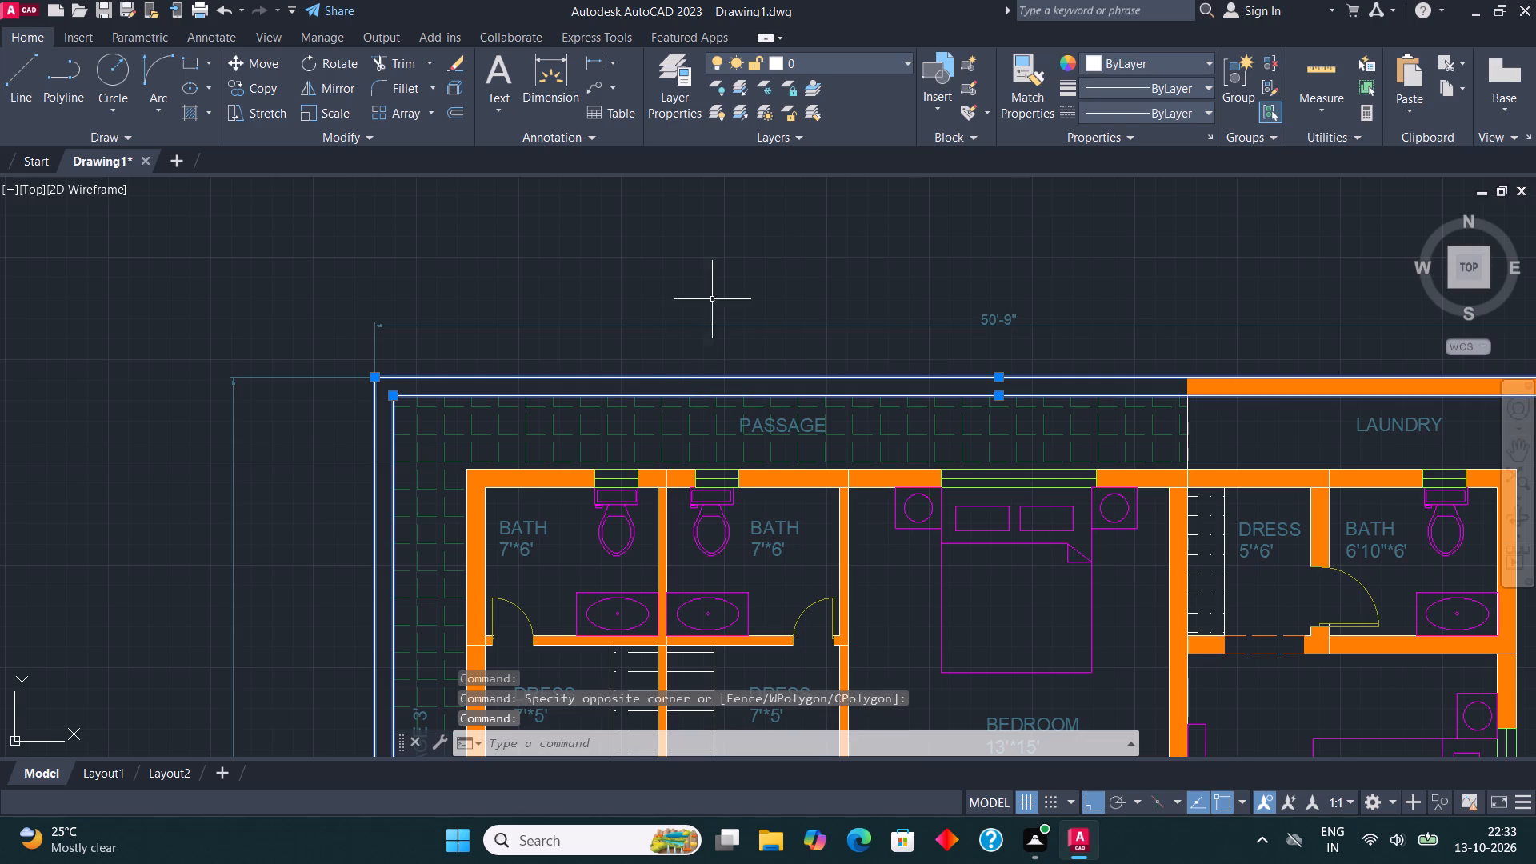
click(833, 64)
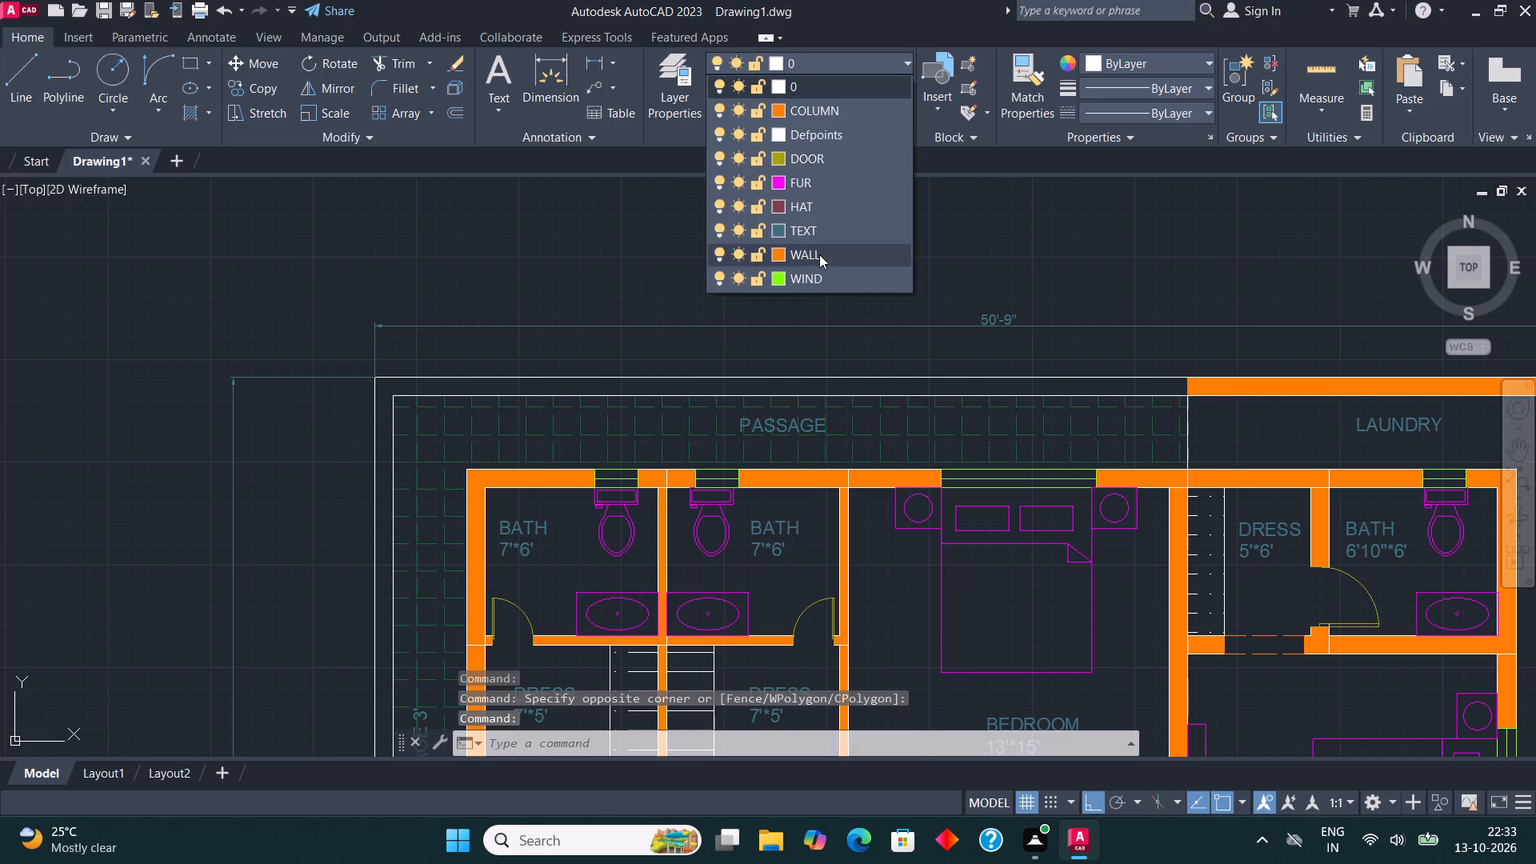
click(819, 254)
scroll(681, 296, down, 2)
key(Escape)
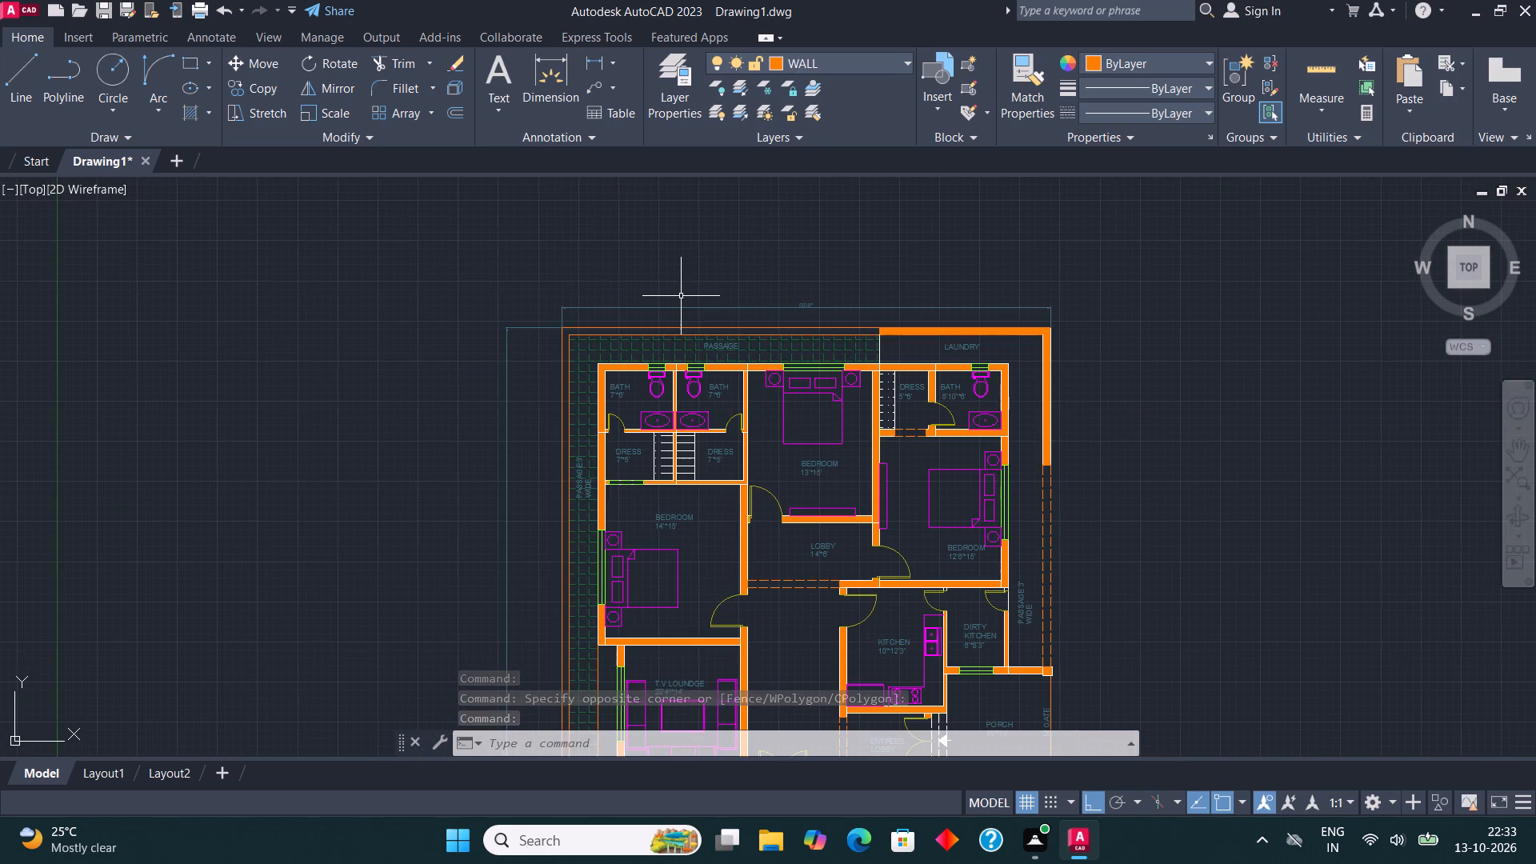
Move the wardrobe front and shelf lines in the two adjoining 7'*5' dress rooms to the HAT layer.
middle_drag(736, 395, 717, 238)
scroll(692, 314, down, 2)
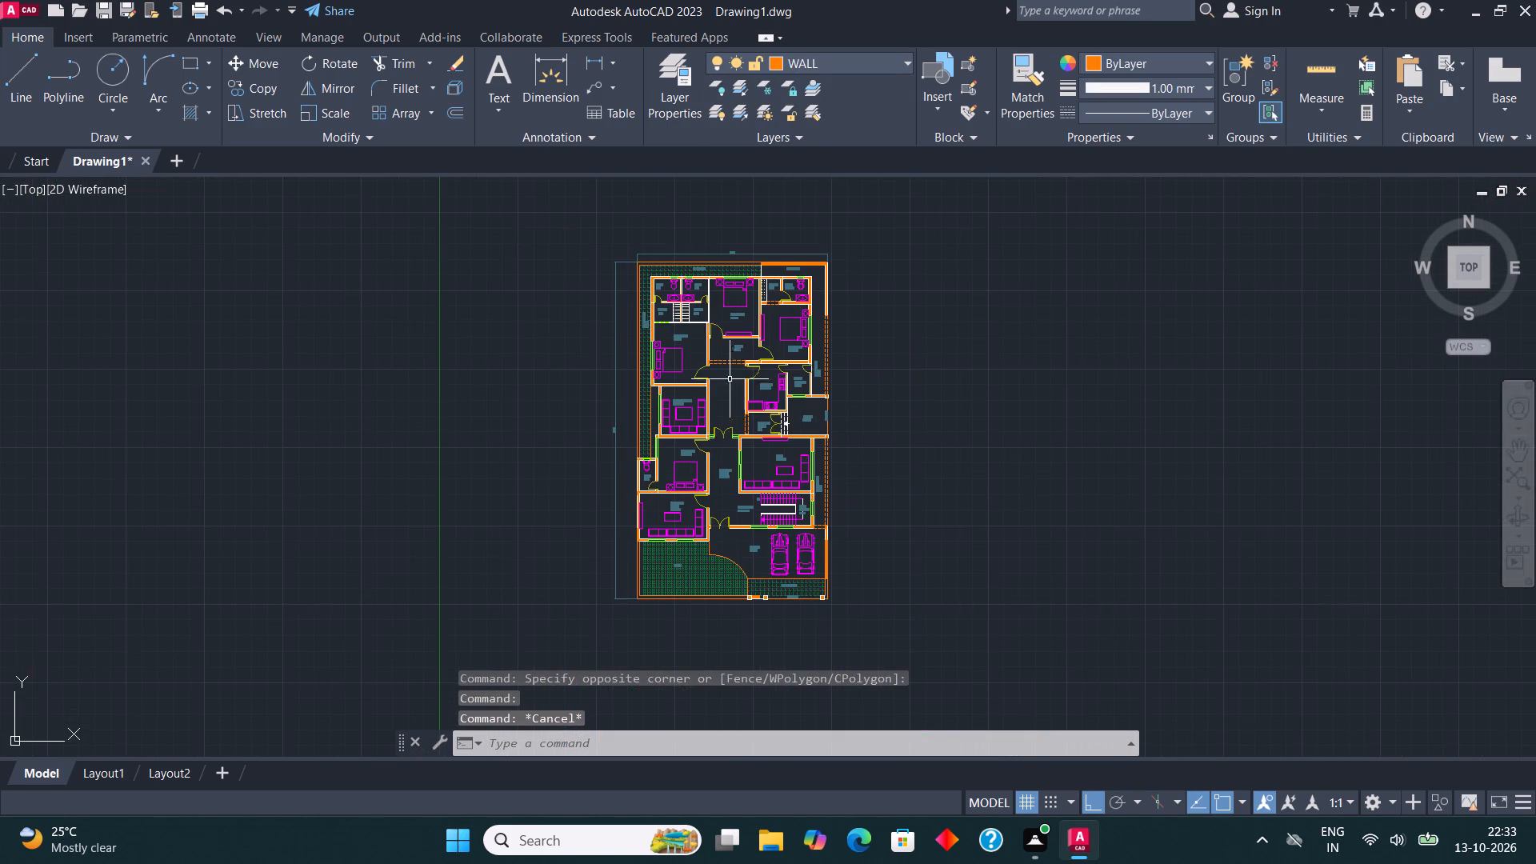
middle_click(717, 377)
scroll(659, 252, up, 4)
scroll(692, 426, up, 2)
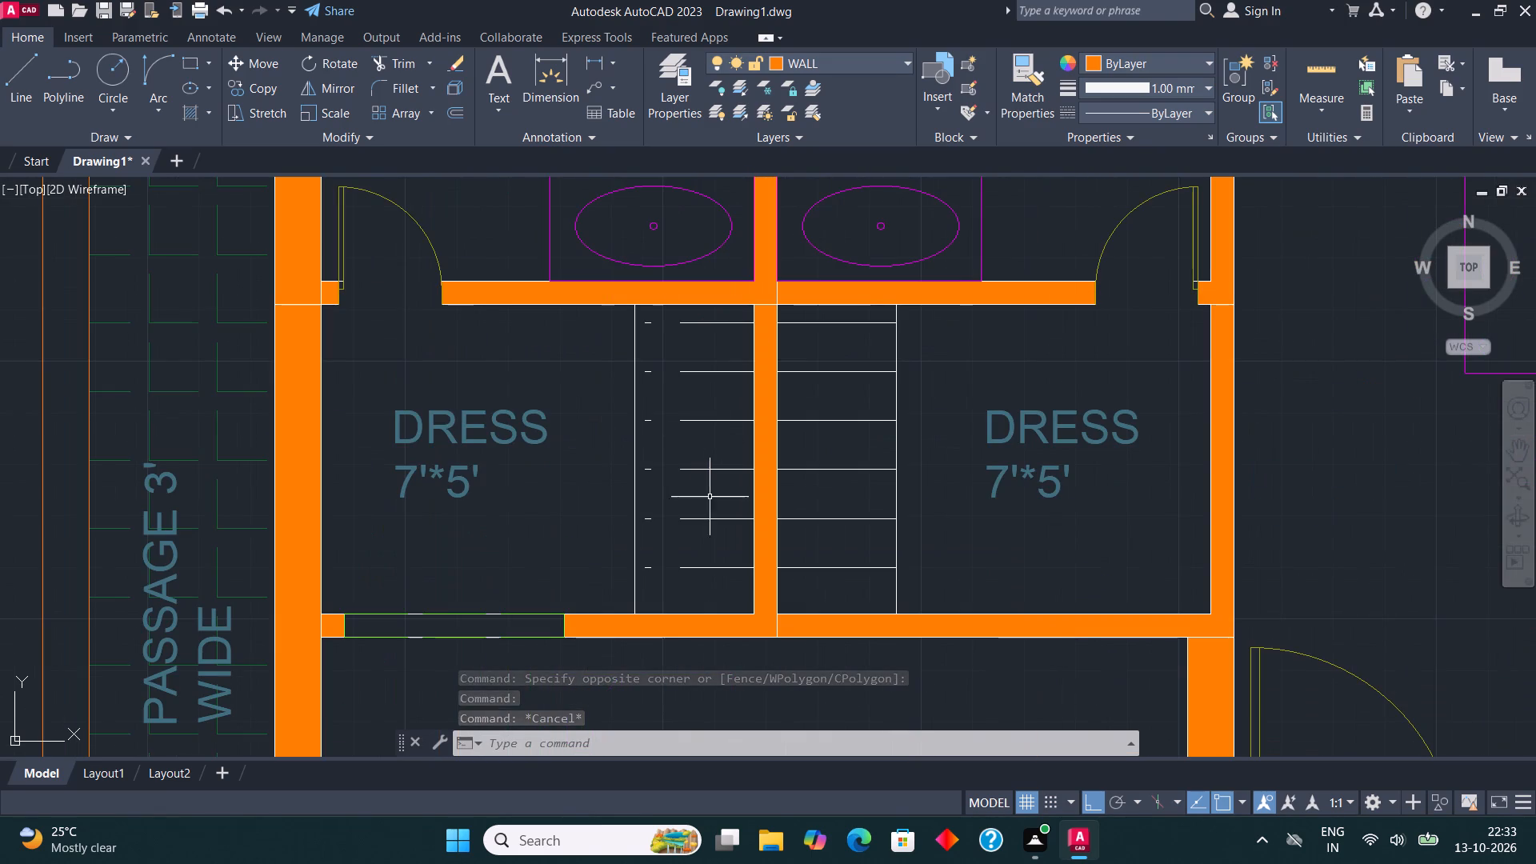
drag(709, 576, 614, 480)
drag(921, 514, 873, 454)
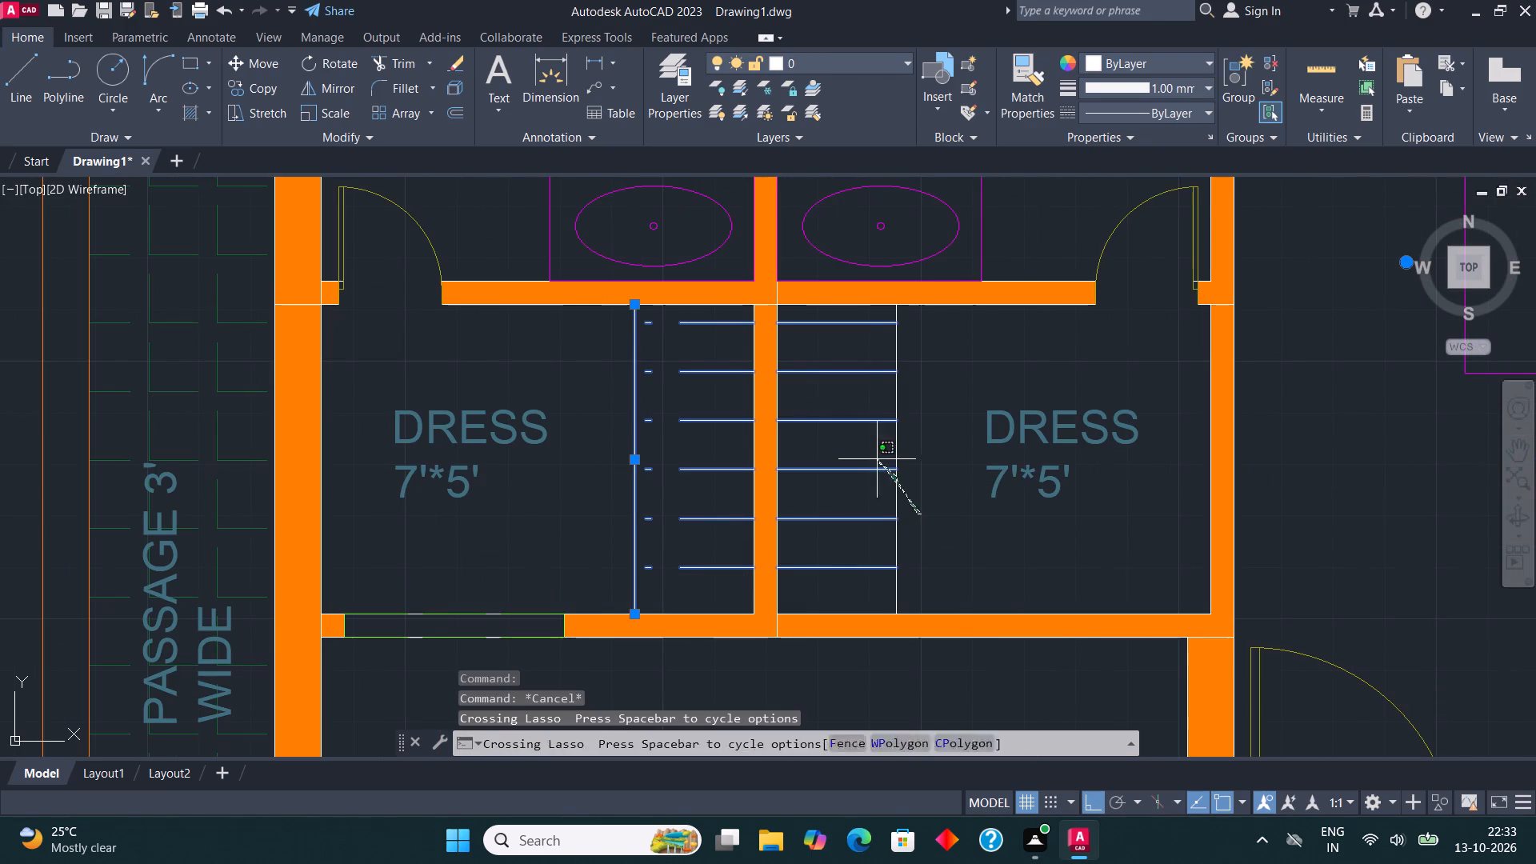
drag(873, 454, 870, 450)
click(874, 54)
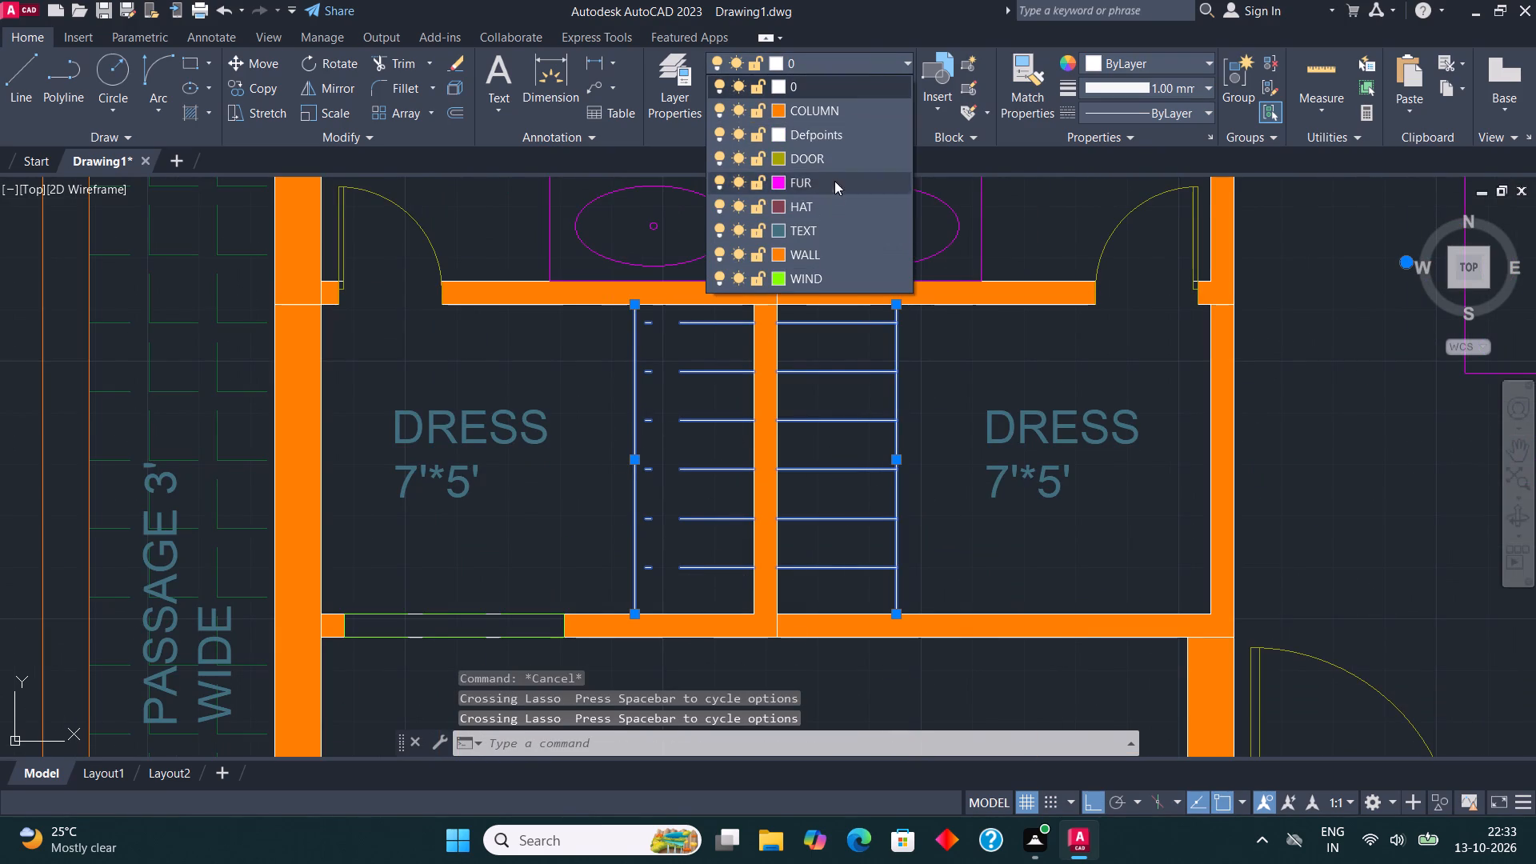
click(834, 205)
key(Escape)
Move the wardrobe lines in the 5'*6' dress room to the HAT layer.
scroll(590, 394, down, 2)
middle_drag(779, 430, 550, 419)
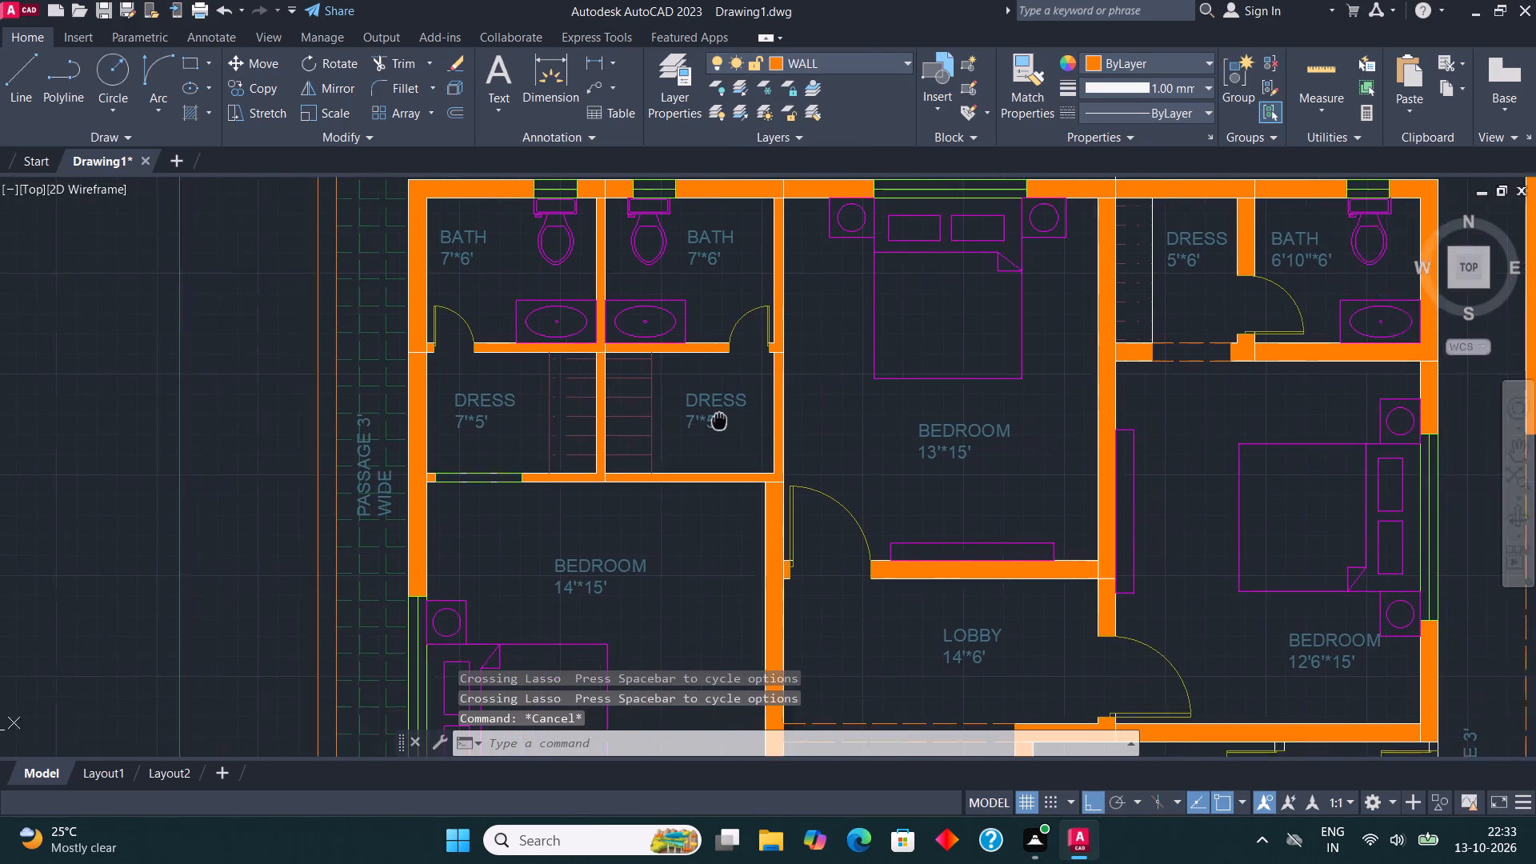
middle_drag(550, 419, 481, 426)
scroll(914, 293, up, 1)
drag(922, 334, 876, 302)
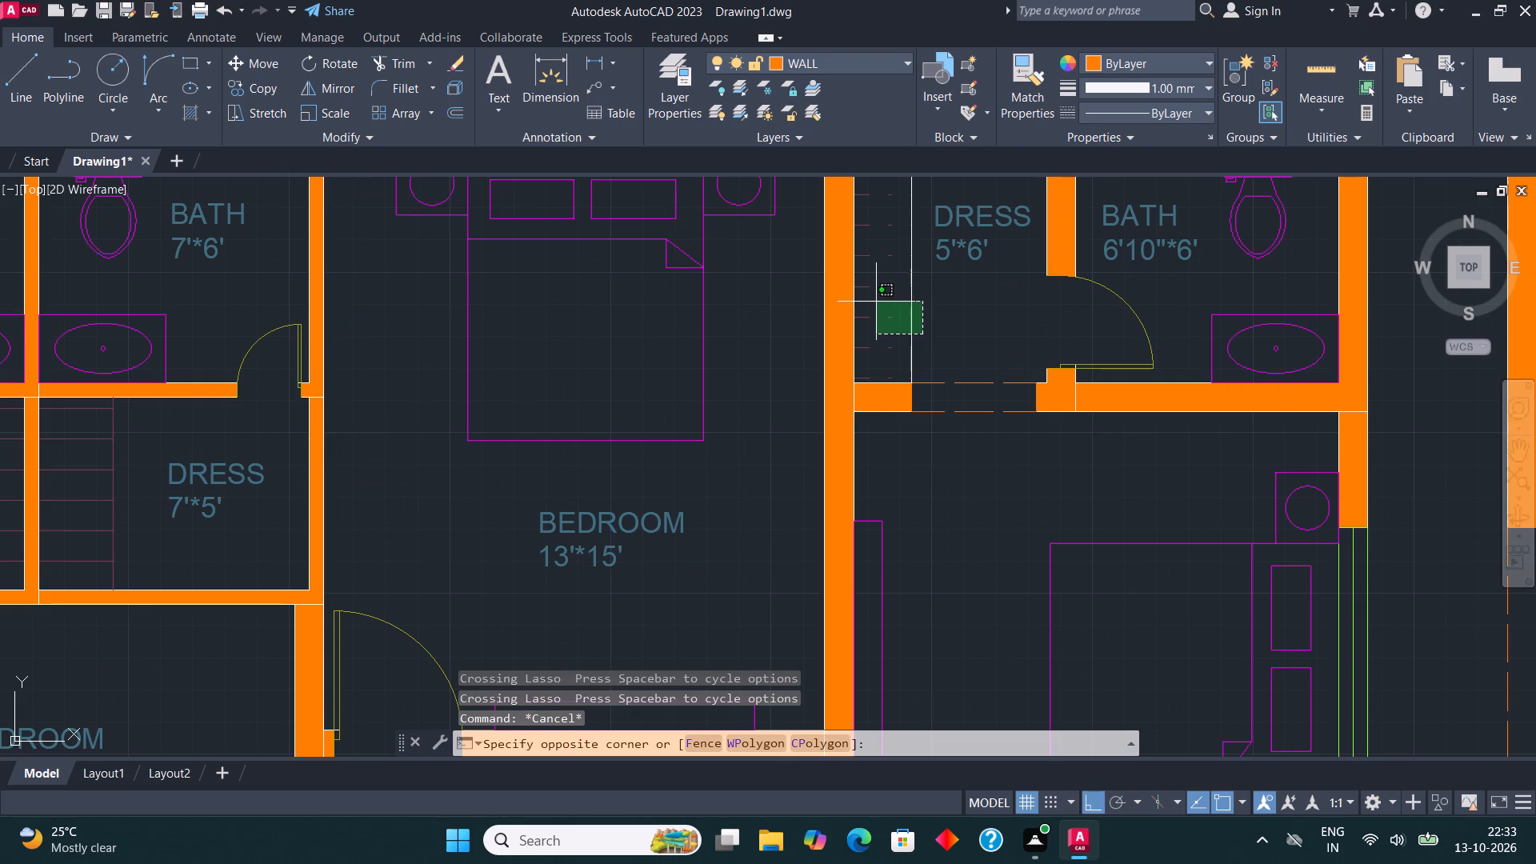
click(887, 295)
click(842, 66)
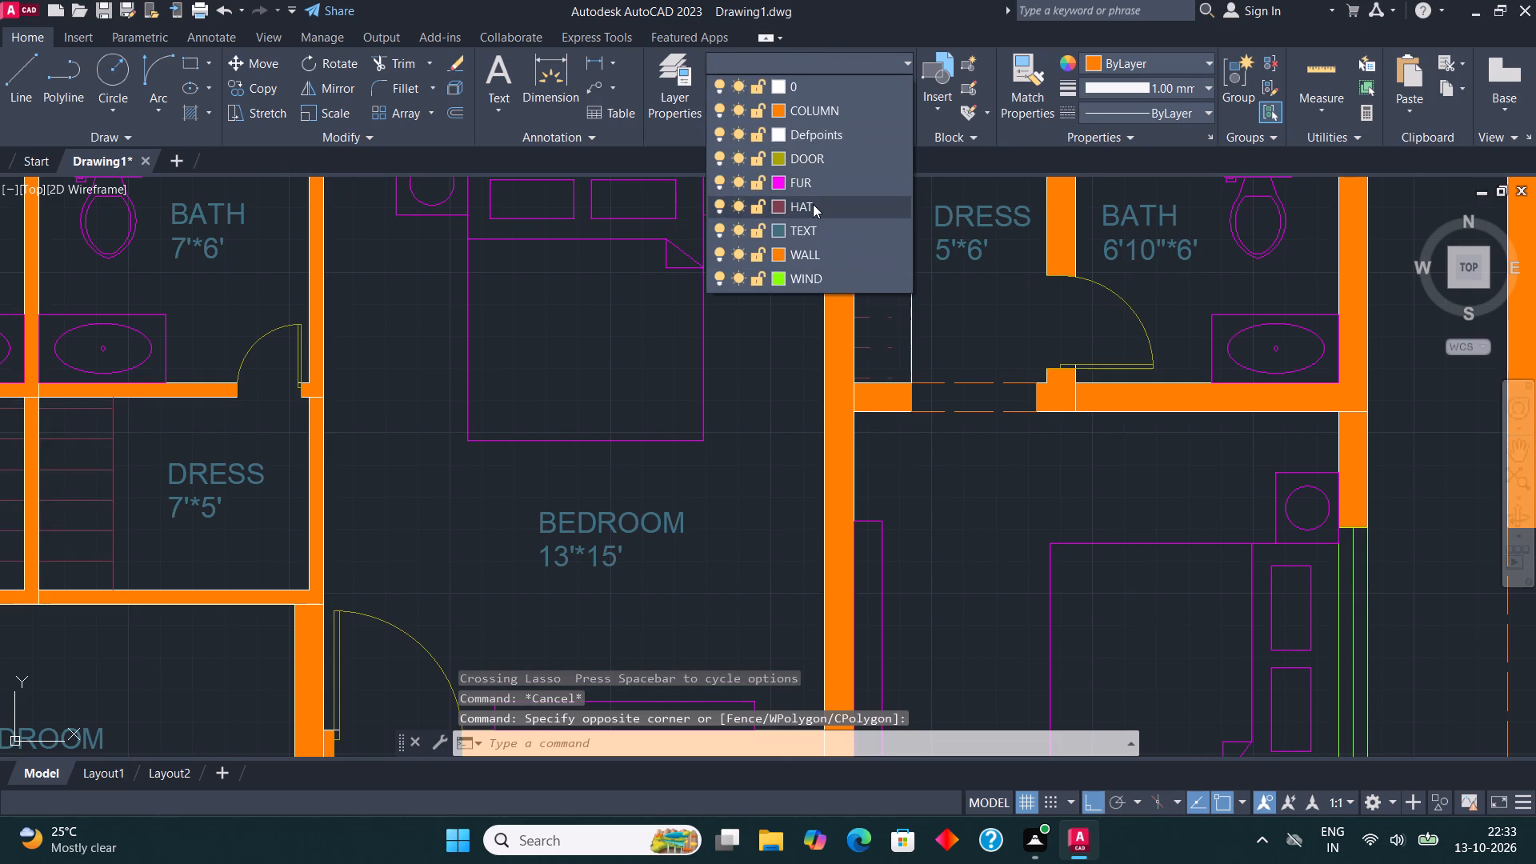
click(813, 202)
key(Escape)
Move the dashed step lines and the solid entrance arrow between the entrees lobby and the porch to the FUR layer.
scroll(768, 299, down, 2)
middle_drag(730, 483, 772, 206)
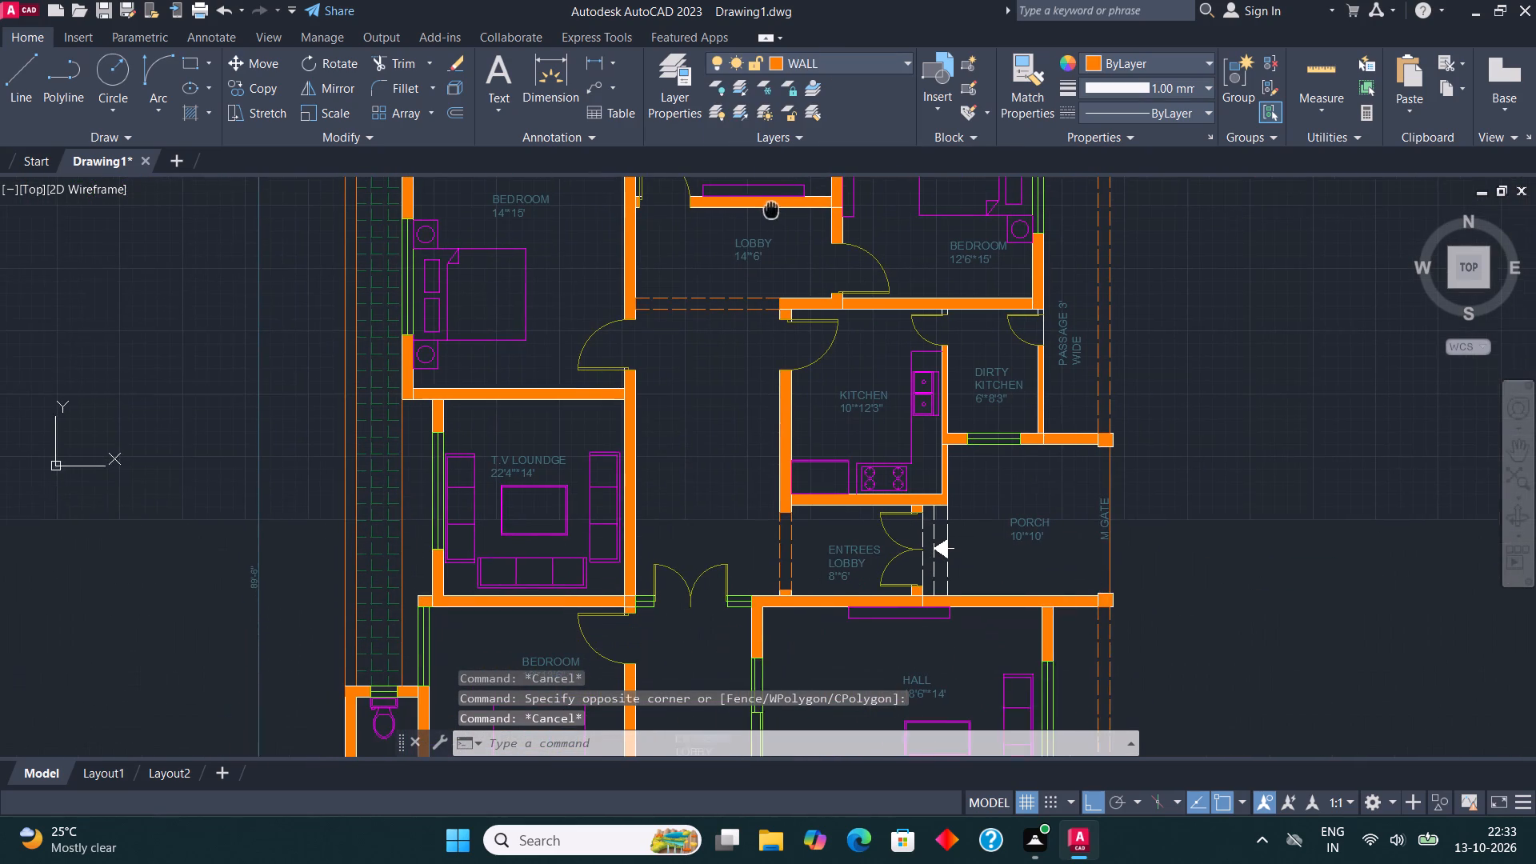
middle_drag(772, 206, 772, 205)
scroll(979, 554, up, 3)
click(851, 462)
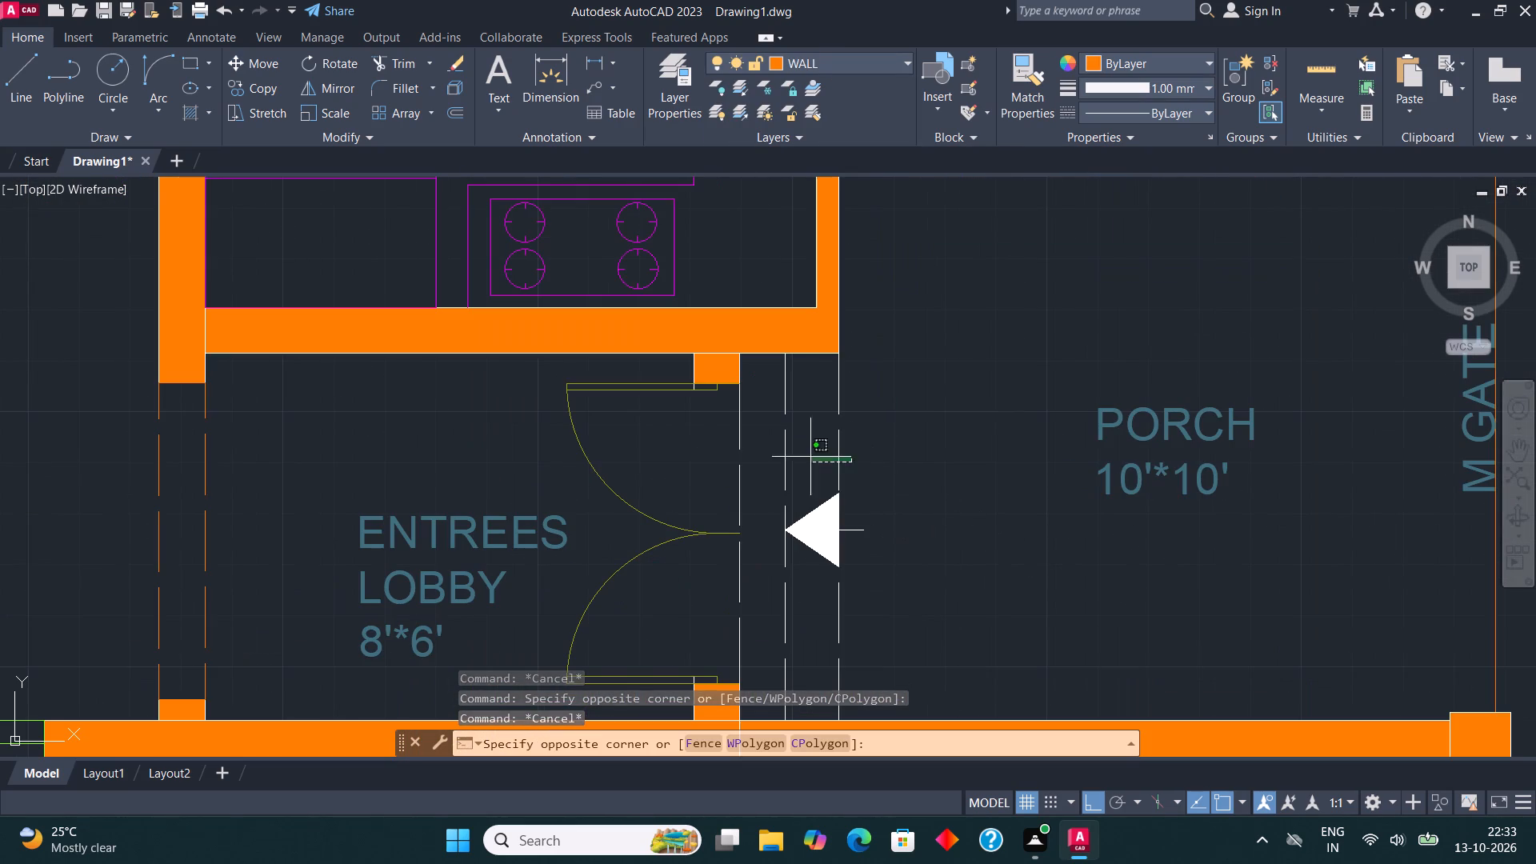
click(725, 453)
click(849, 570)
click(773, 447)
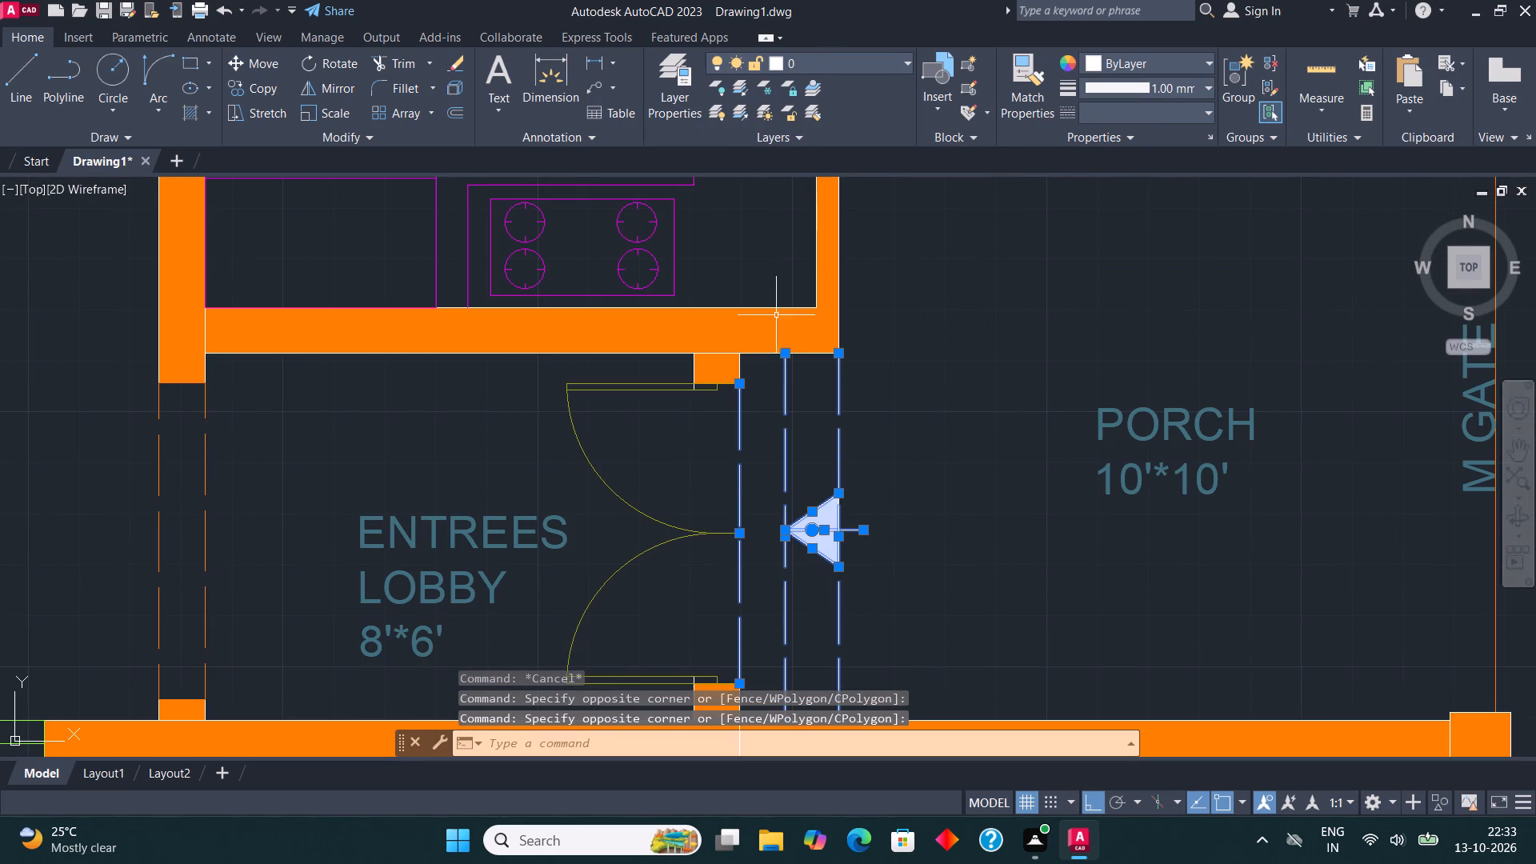
click(870, 54)
click(849, 193)
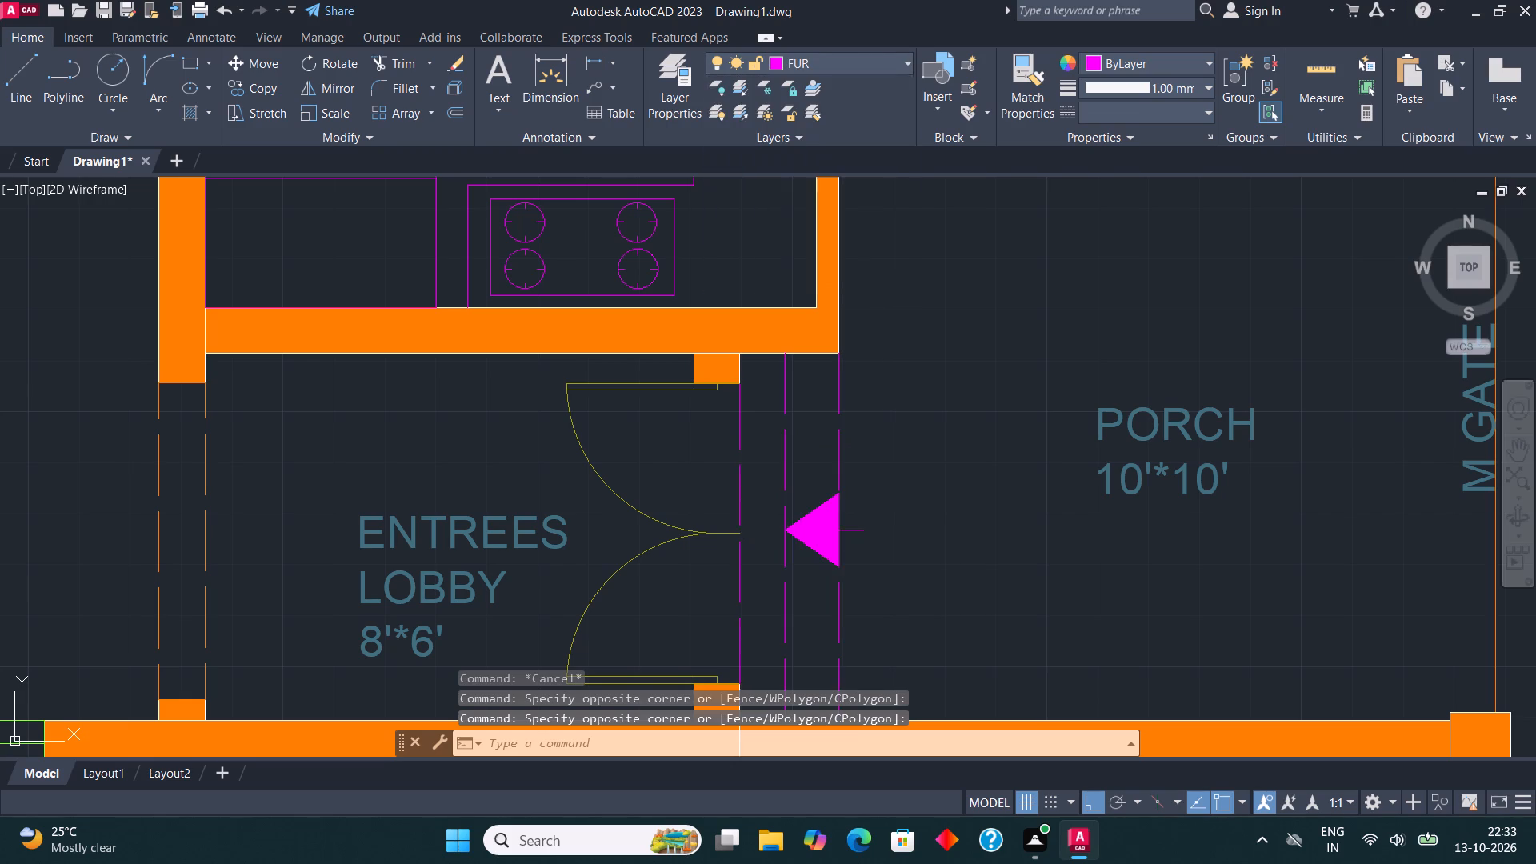
key(Escape)
Copy the 12'6"*15' BEDROOM label horizontally into the empty space outside the east passage boundary.
scroll(651, 399, down, 3)
middle_drag(778, 410, 799, 339)
scroll(802, 349, down, 1)
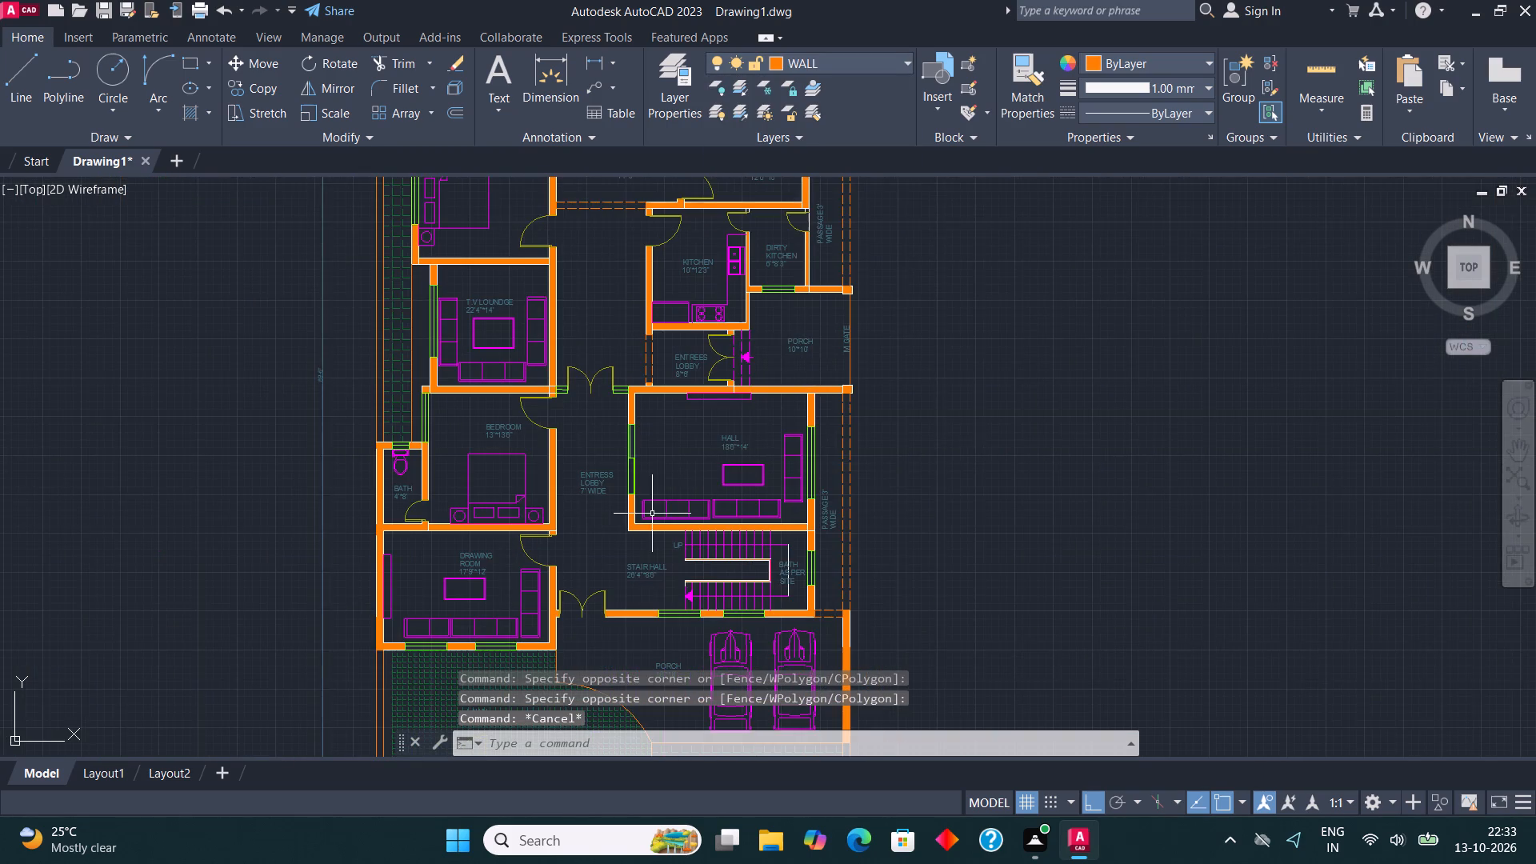
middle_drag(666, 496, 762, 327)
scroll(697, 597, down, 2)
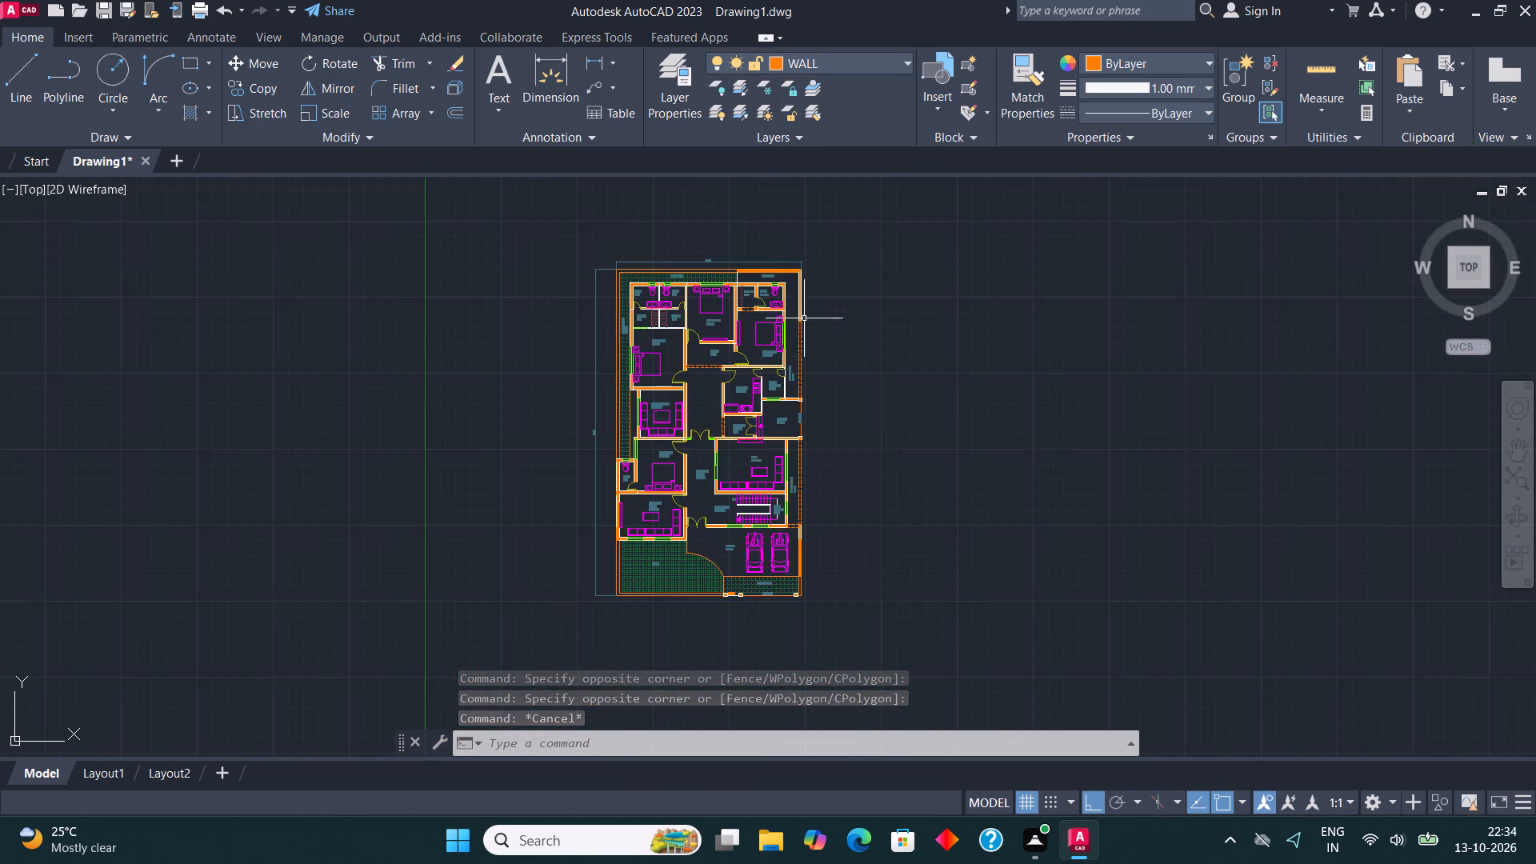
scroll(810, 299, up, 3)
scroll(659, 489, up, 1)
click(642, 530)
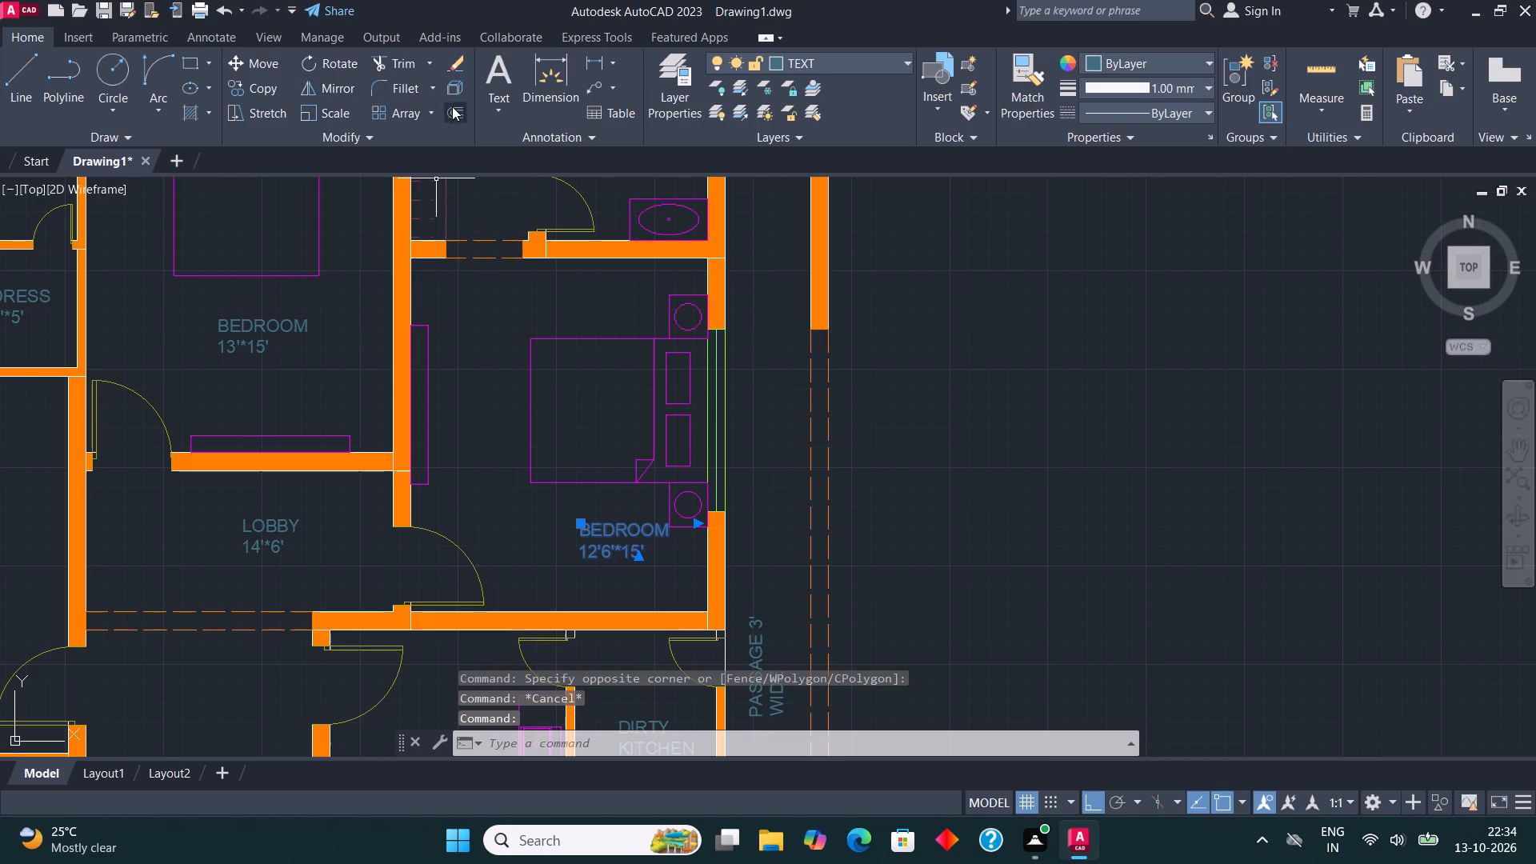
click(261, 91)
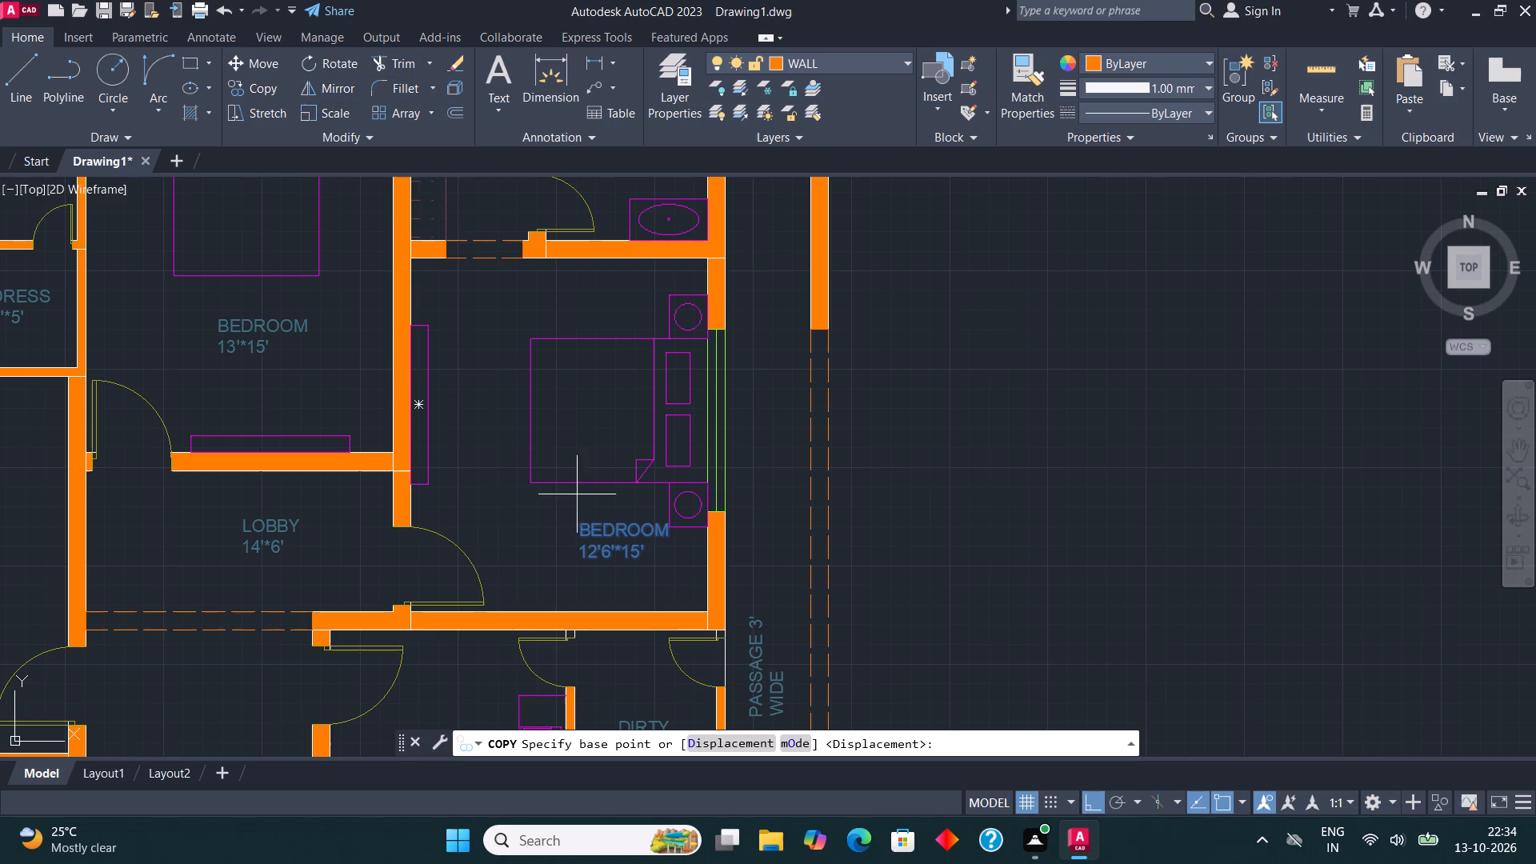
click(595, 531)
middle_drag(906, 382, 791, 326)
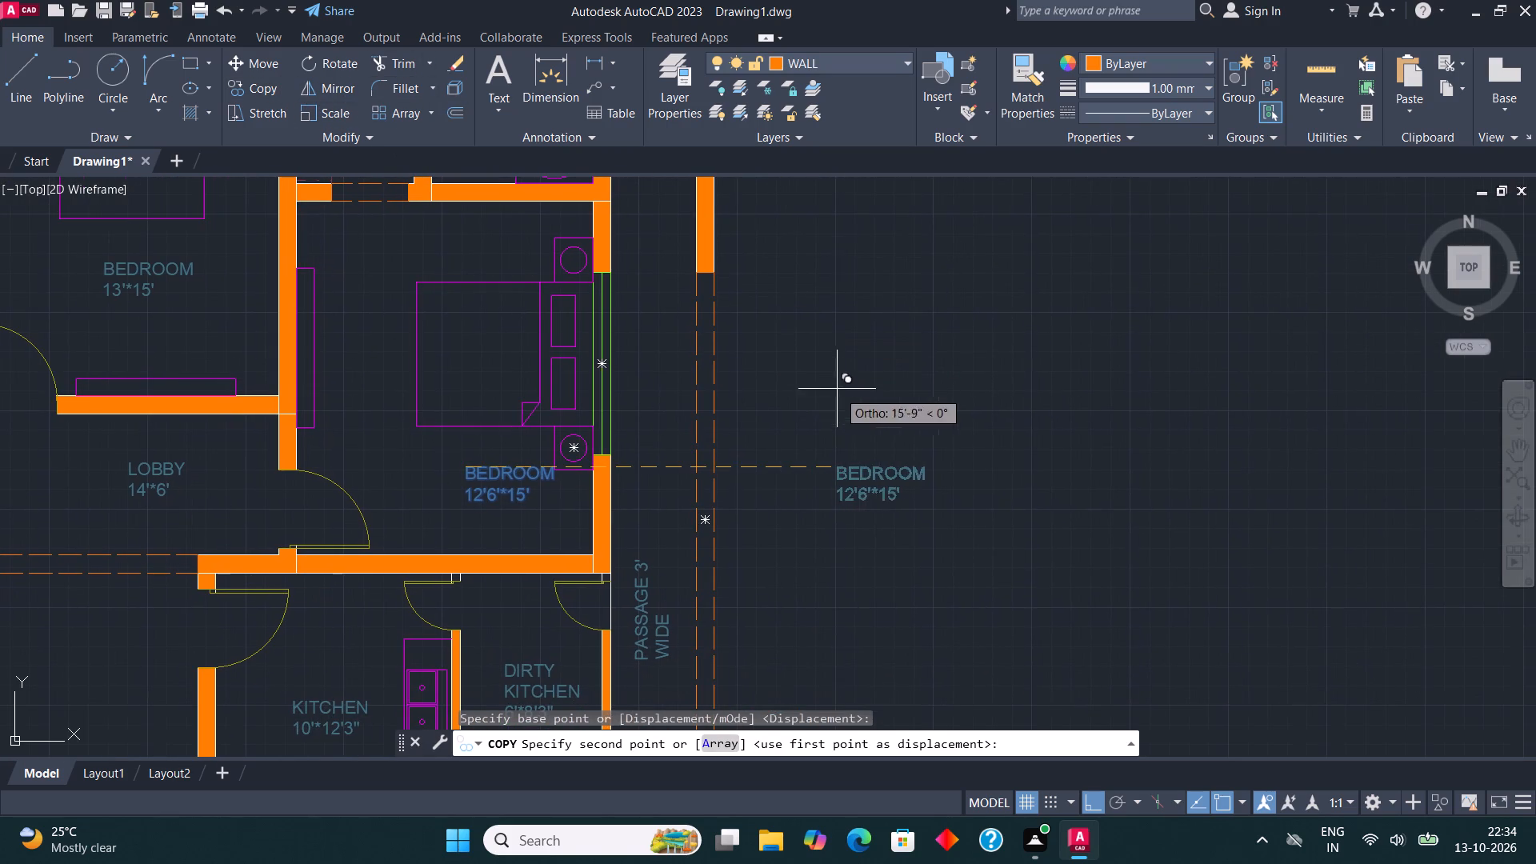
click(861, 415)
key(Escape)
Replace the text of the copied bedroom label outside the plan with D.
click(873, 478)
right_click(884, 484)
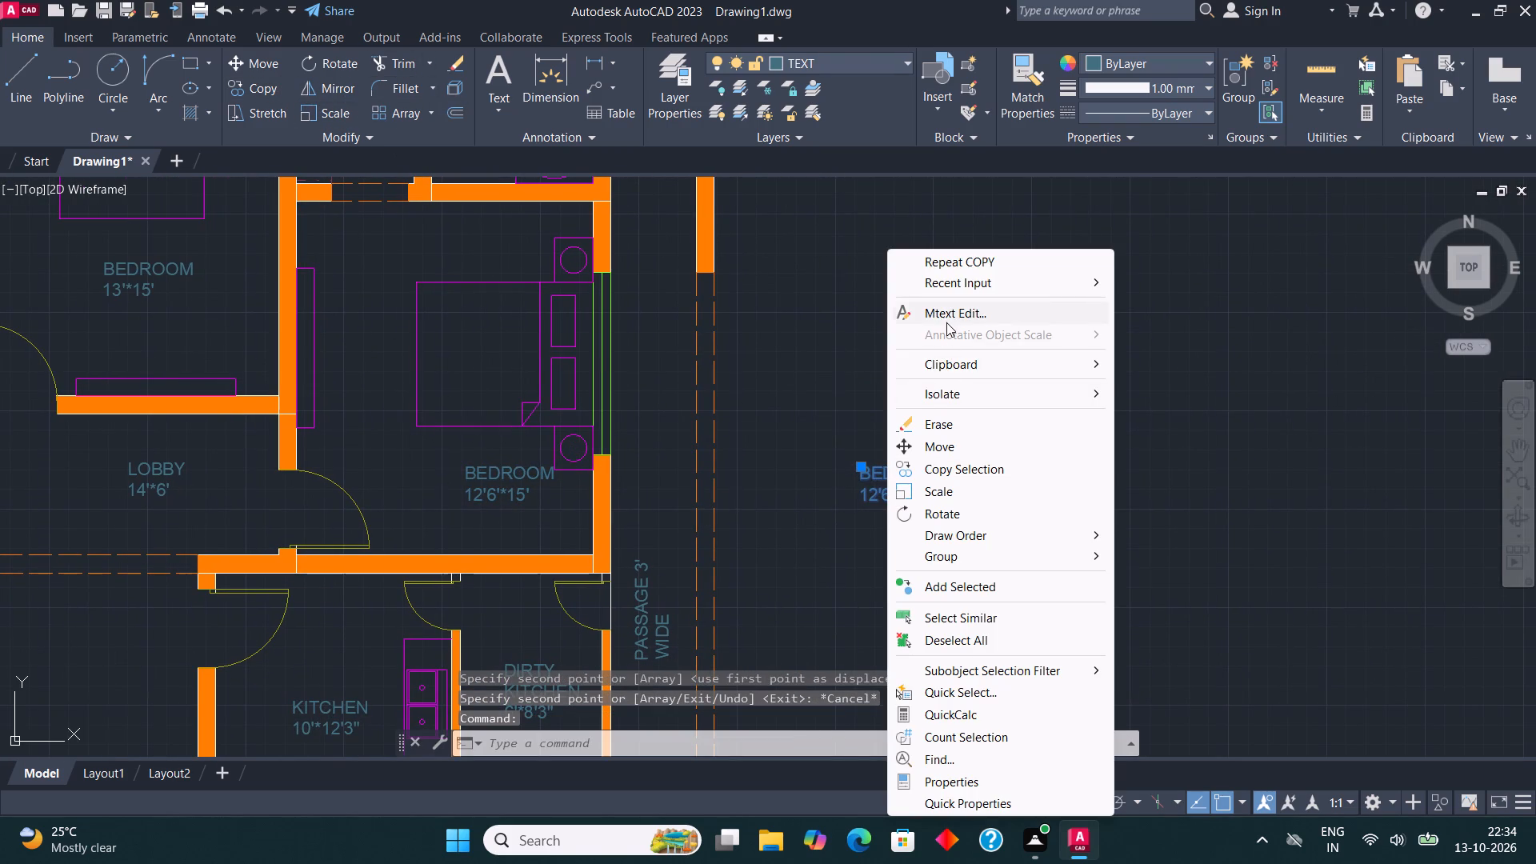
click(946, 322)
click(938, 488)
key(BackSpace)
key(BackSpace)
key(BackSpace)
key(BackSpace)
key(BackSpace)
key(BackSpace)
key(BackSpace)
key(BackSpace)
key(BackSpace)
key(BackSpace)
key(BackSpace)
key(BackSpace)
key(BackSpace)
key(BackSpace)
key(BackSpace)
key(BackSpace)
key(BackSpace)
key(BackSpace)
key(BackSpace)
key(BackSpace)
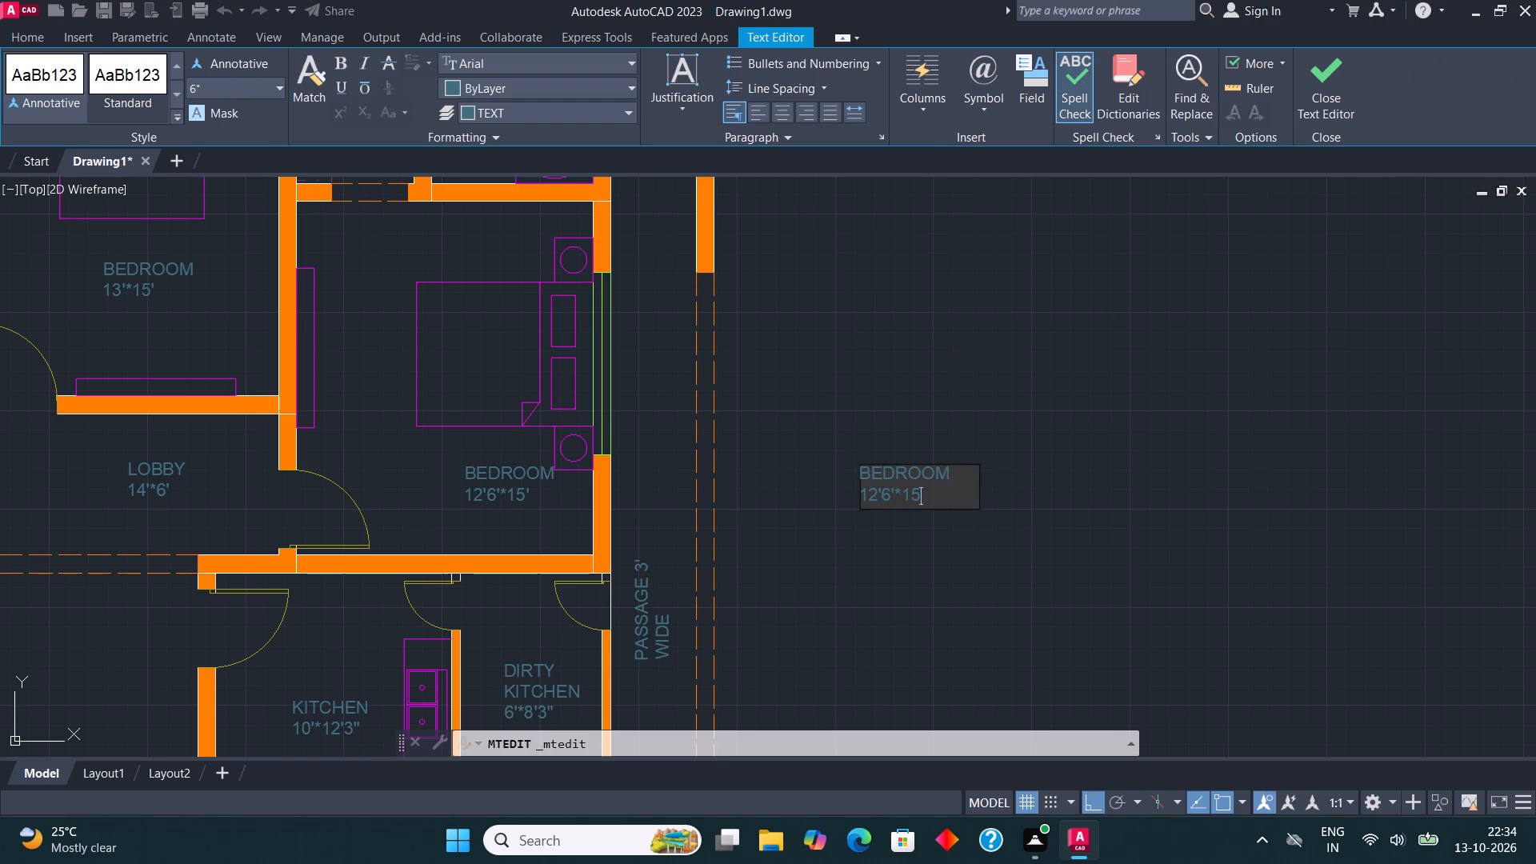
key(d)
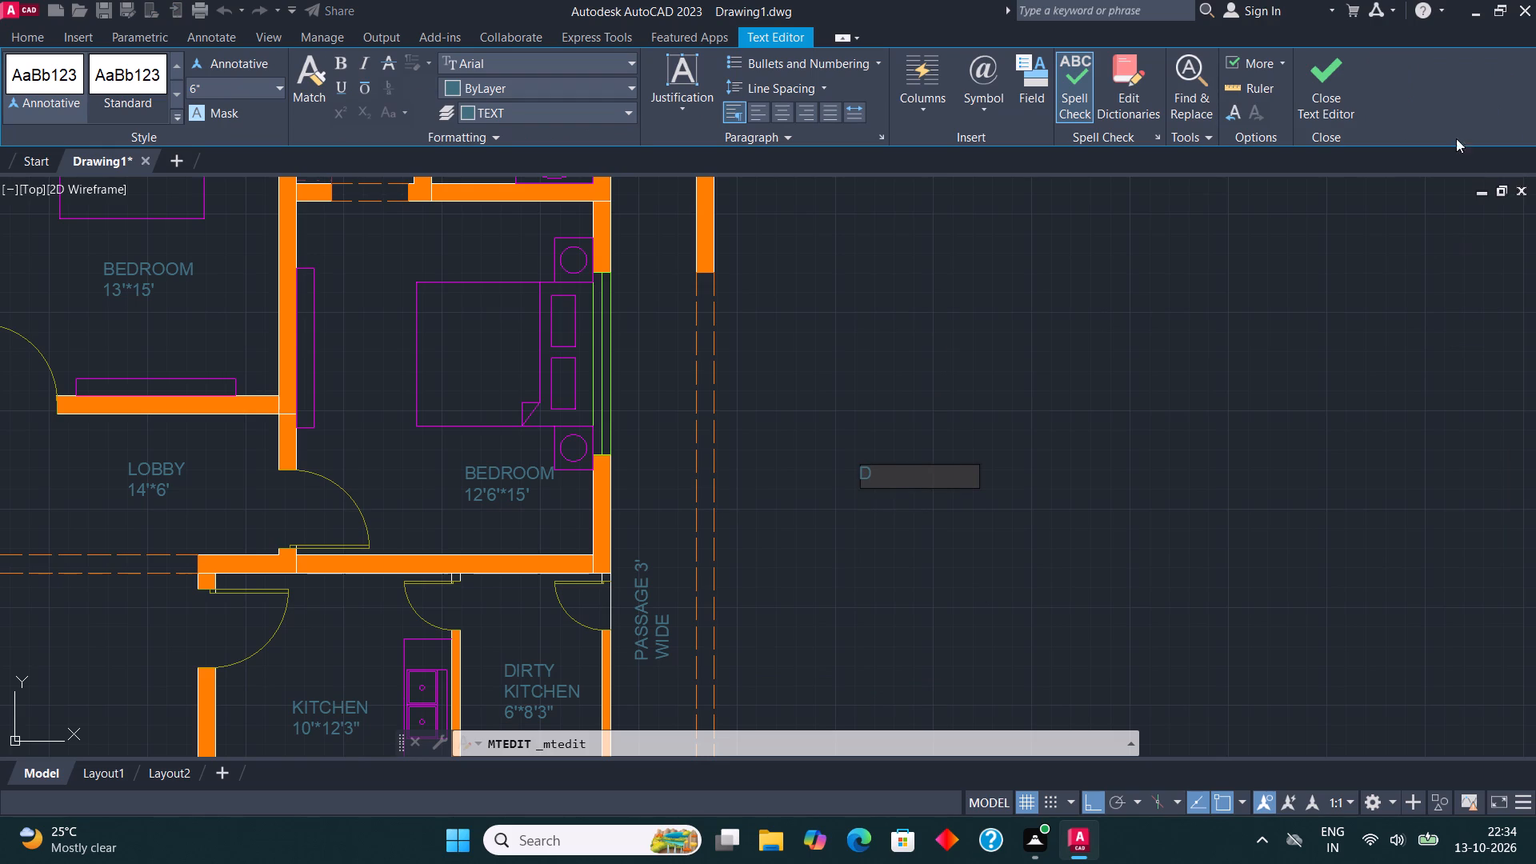
click(1344, 94)
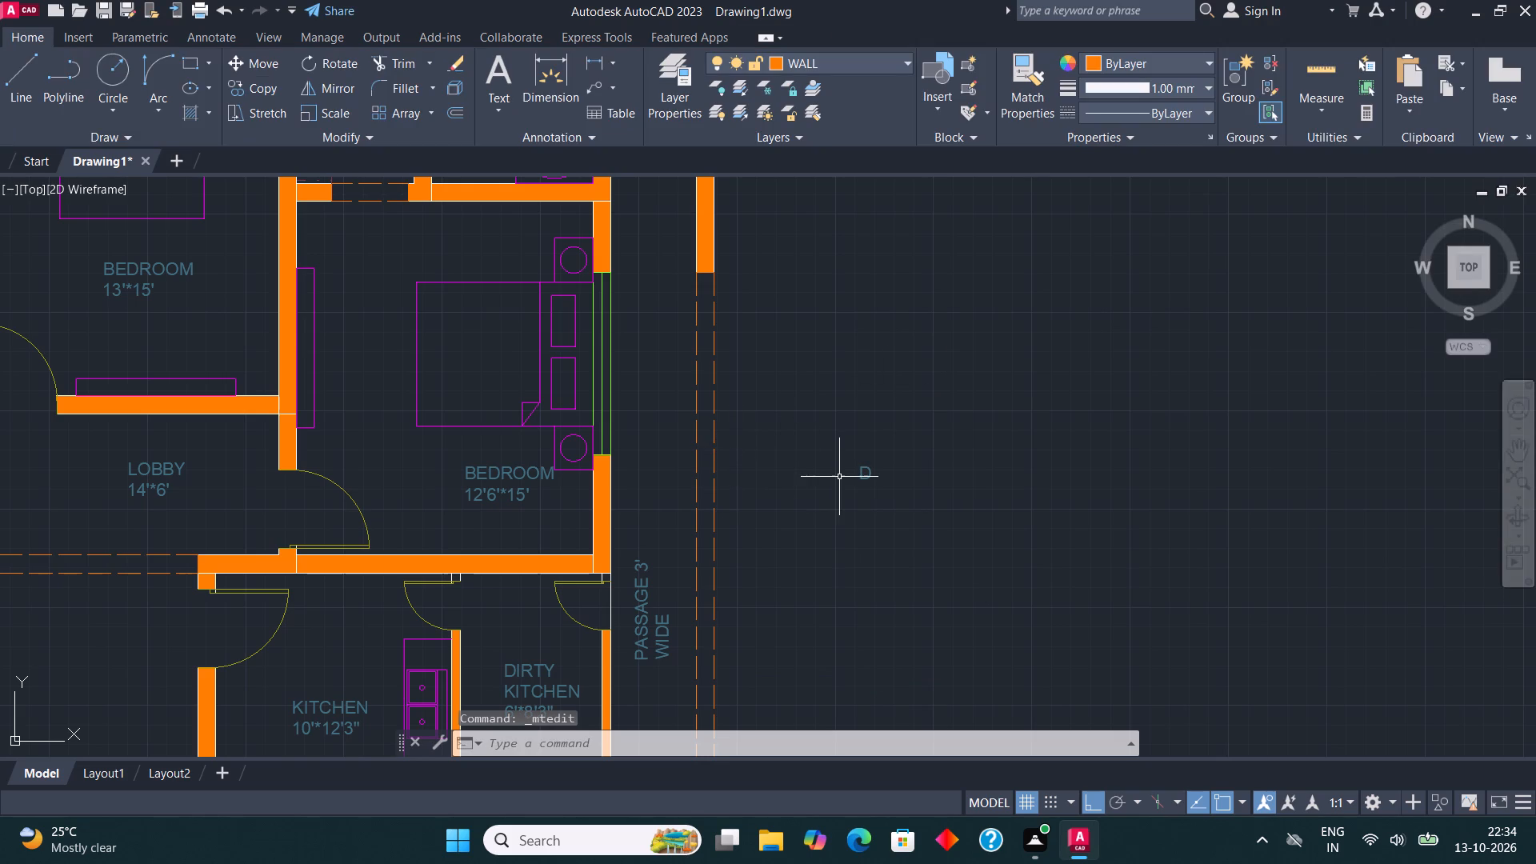
Copy the D tag outside the plan twice, once horizontally to its east and once about 5'-6" straight below it.
click(861, 474)
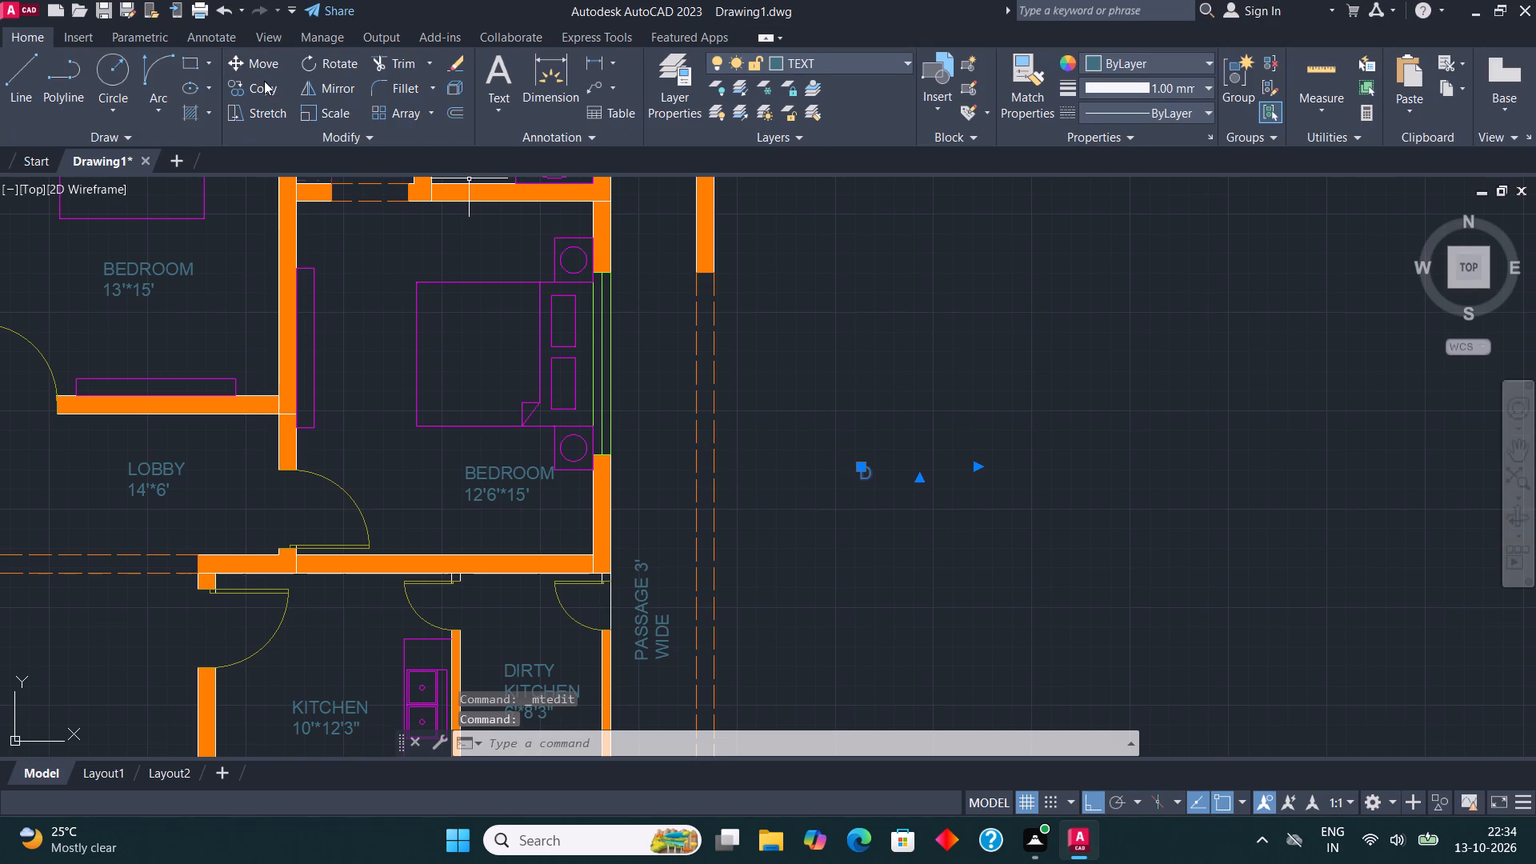
click(264, 81)
click(890, 466)
click(1047, 367)
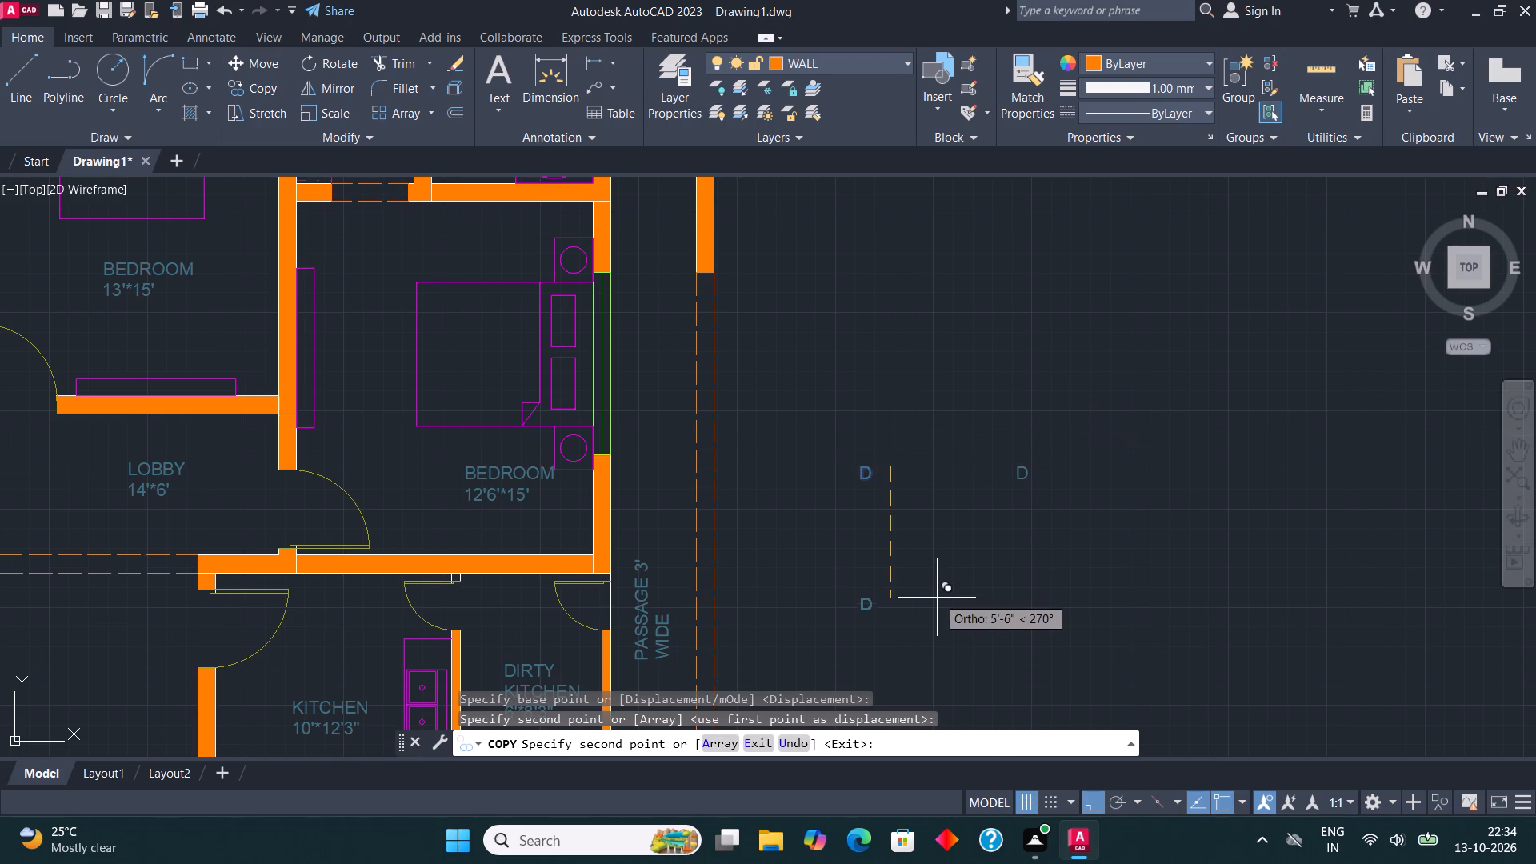
click(931, 597)
scroll(876, 615, up, 1)
key(Escape)
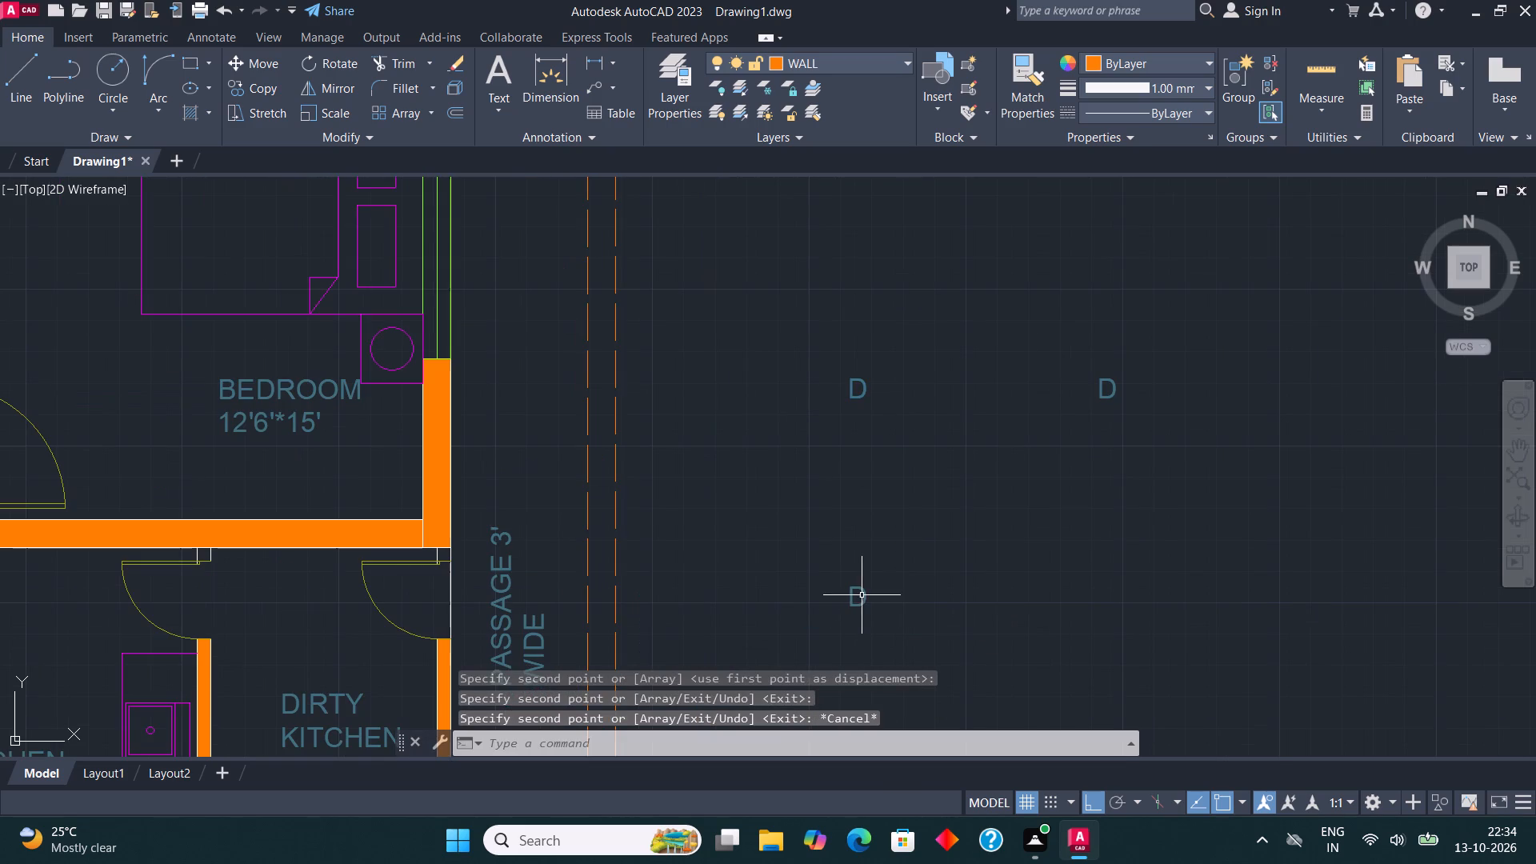
Replace the text of the D copy below the original tag with W.
click(855, 591)
right_click(855, 591)
click(946, 86)
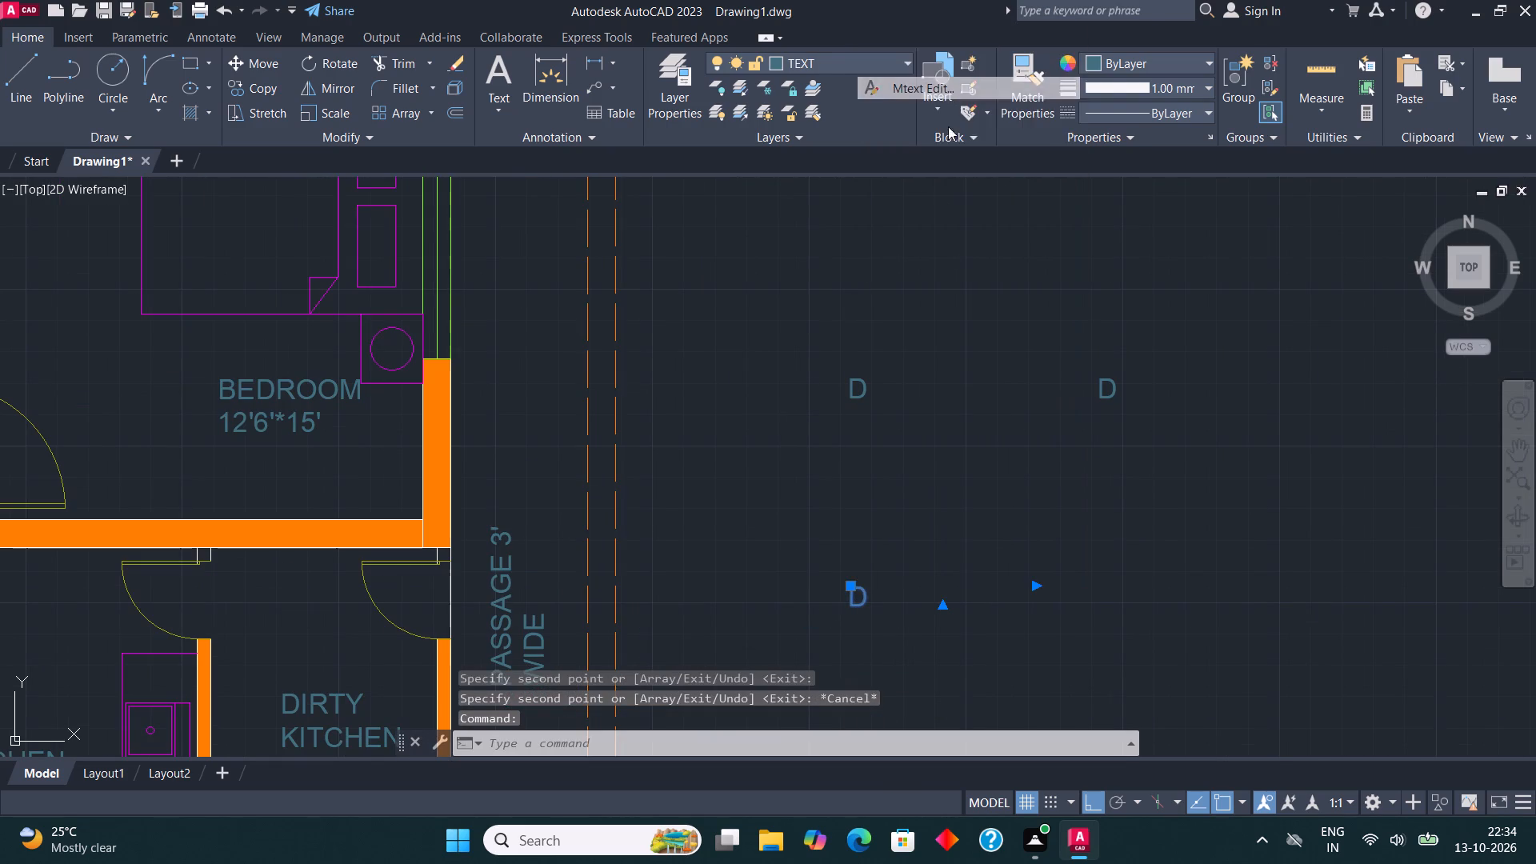
click(883, 591)
key(BackSpace)
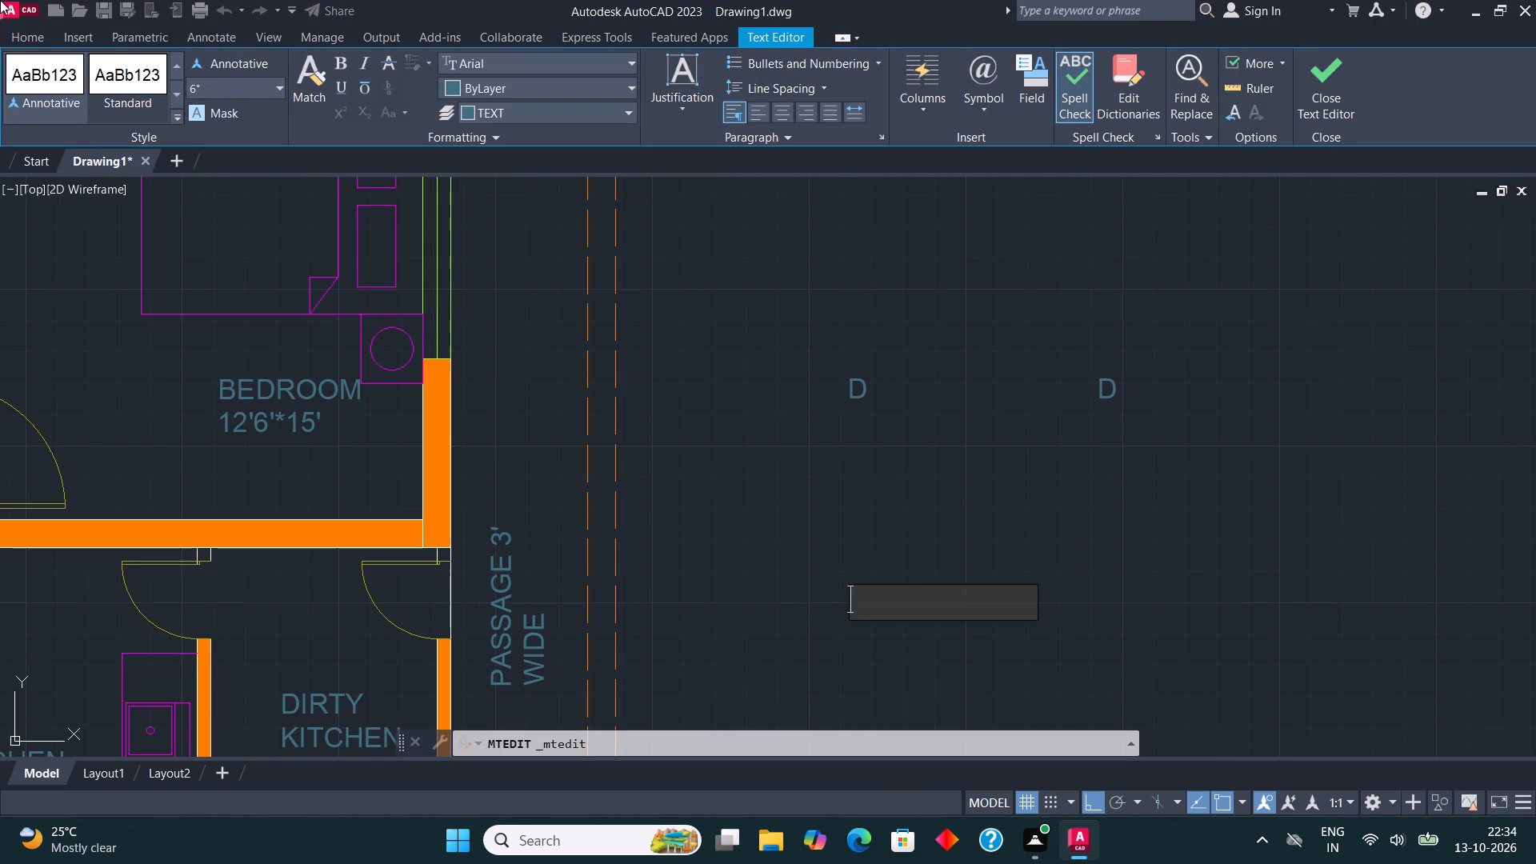
key(w)
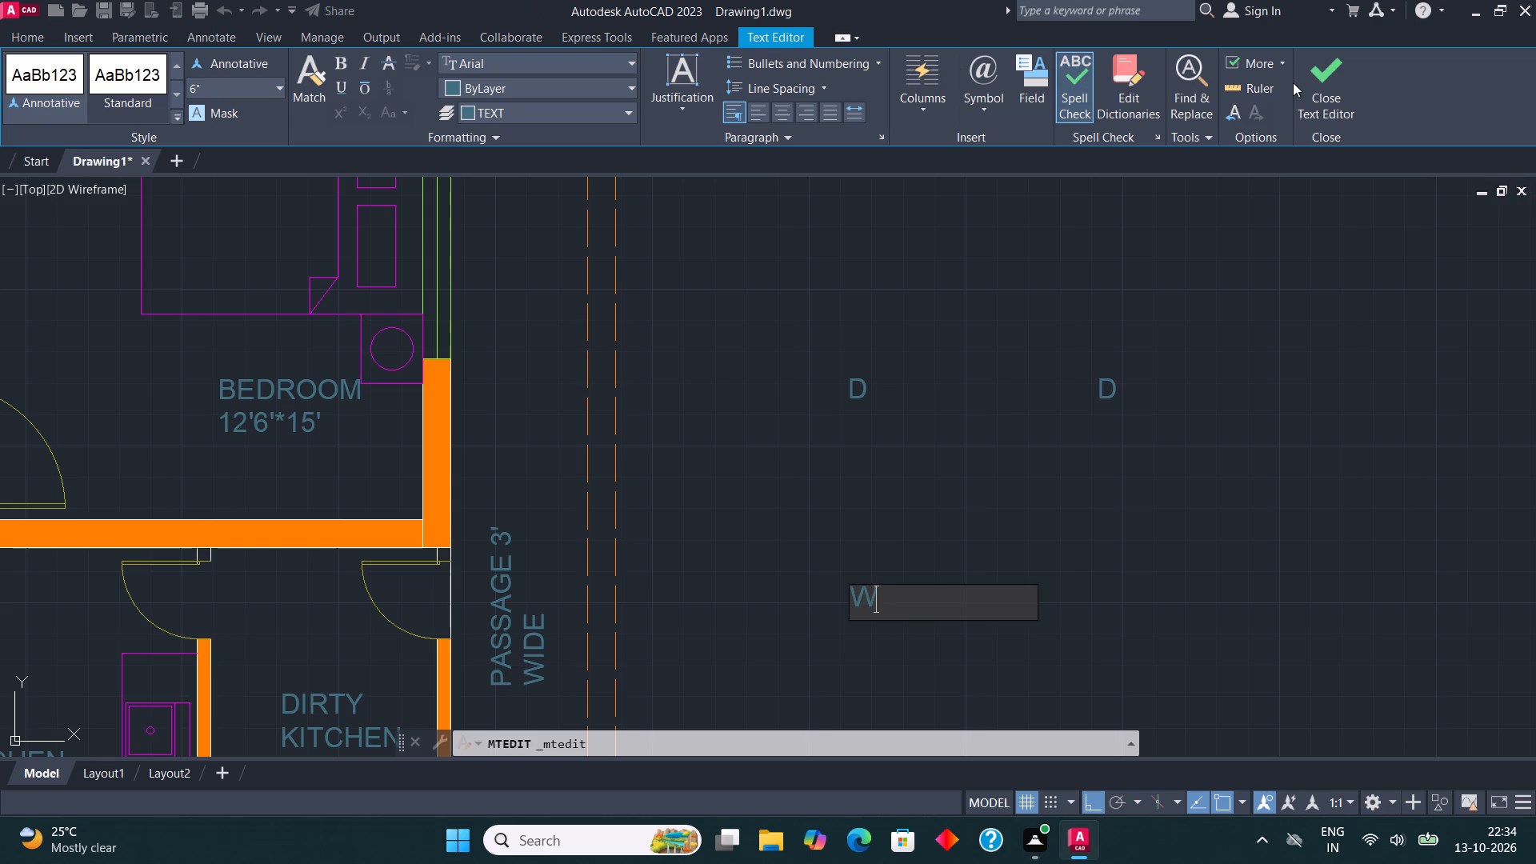
click(1302, 86)
Replace the text of the D copy east of the original tag with V.
click(1118, 388)
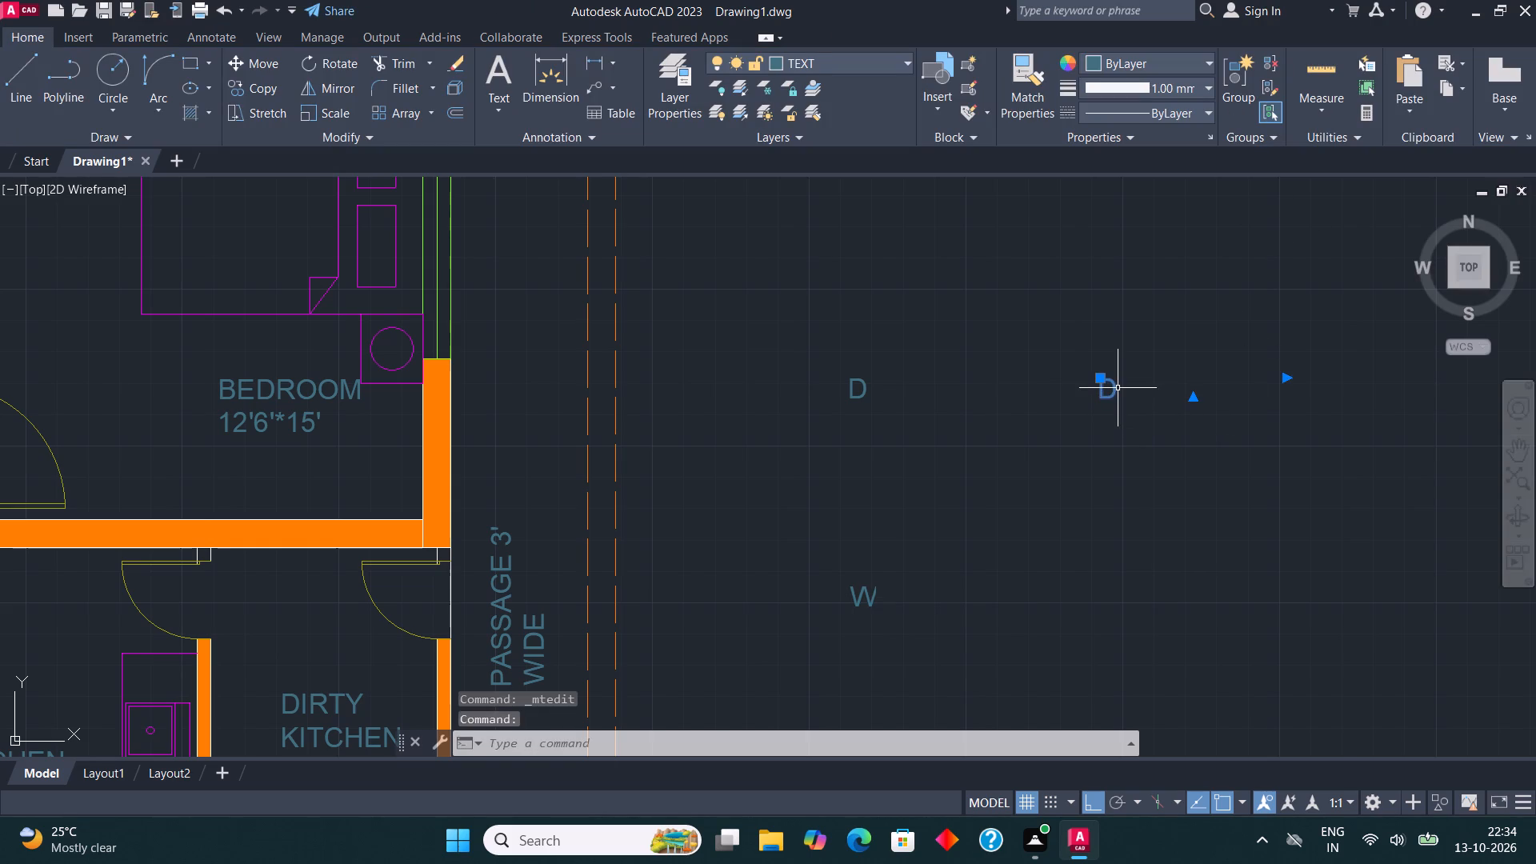
right_click(1116, 387)
click(1195, 316)
click(1140, 395)
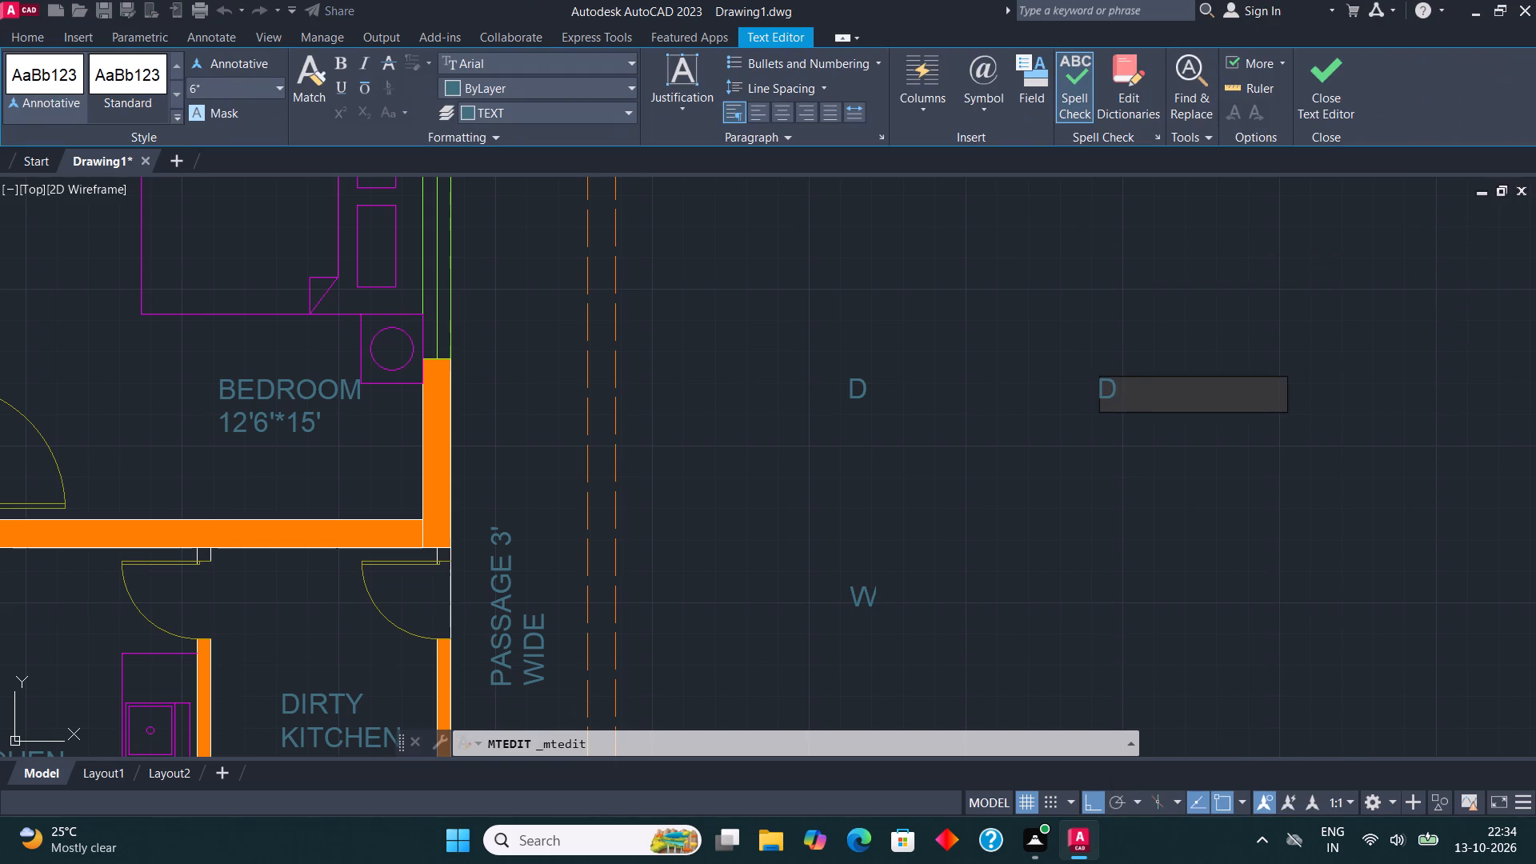
key(BackSpace)
key(v)
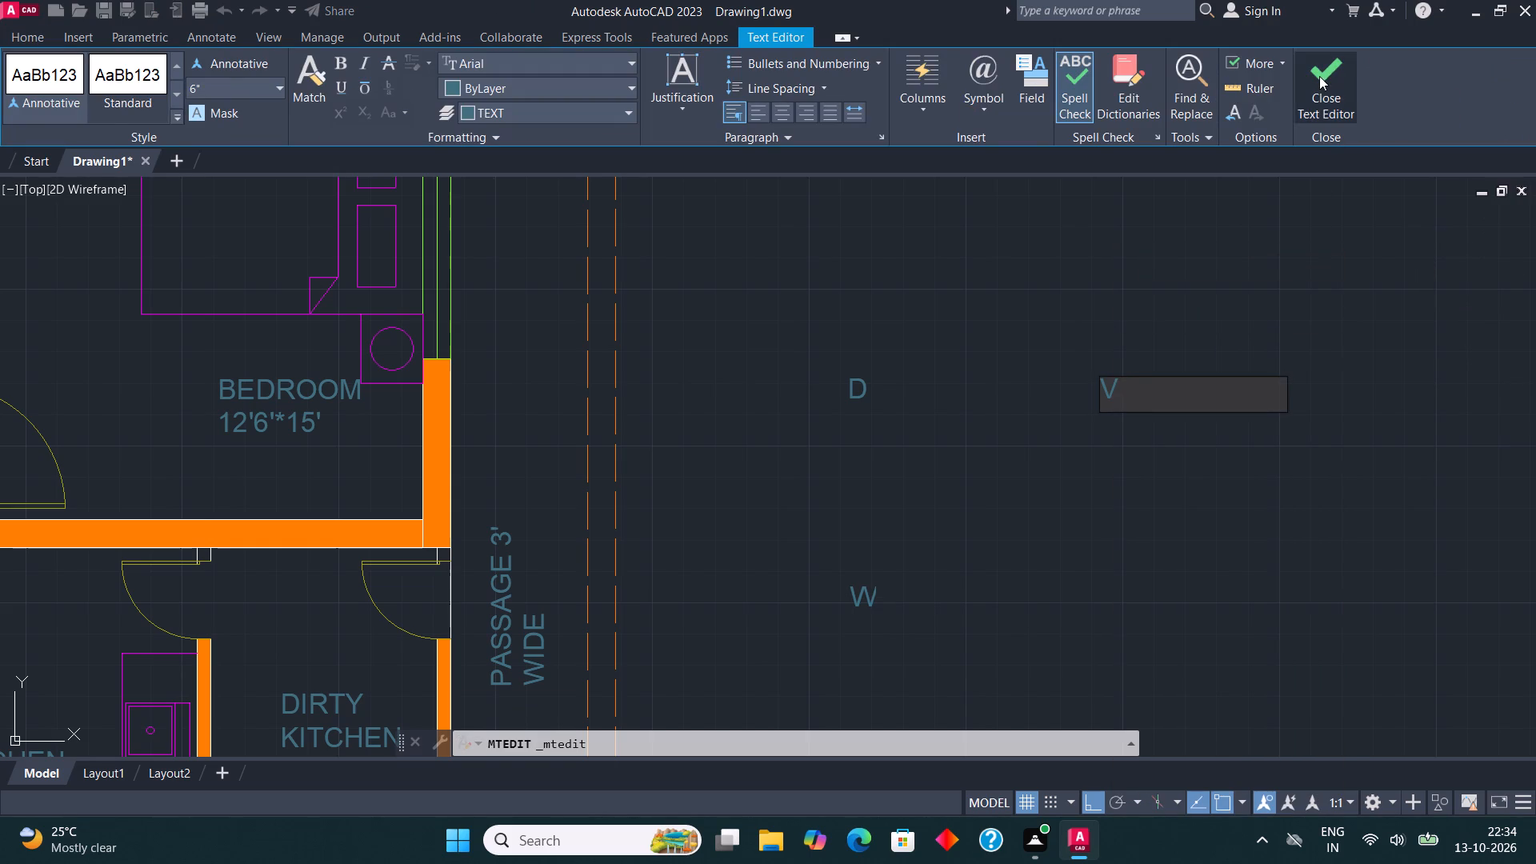
click(1319, 77)
With Ortho off, copy the D tag into the door openings between the two 7'*6' baths and their dress rooms.
click(854, 385)
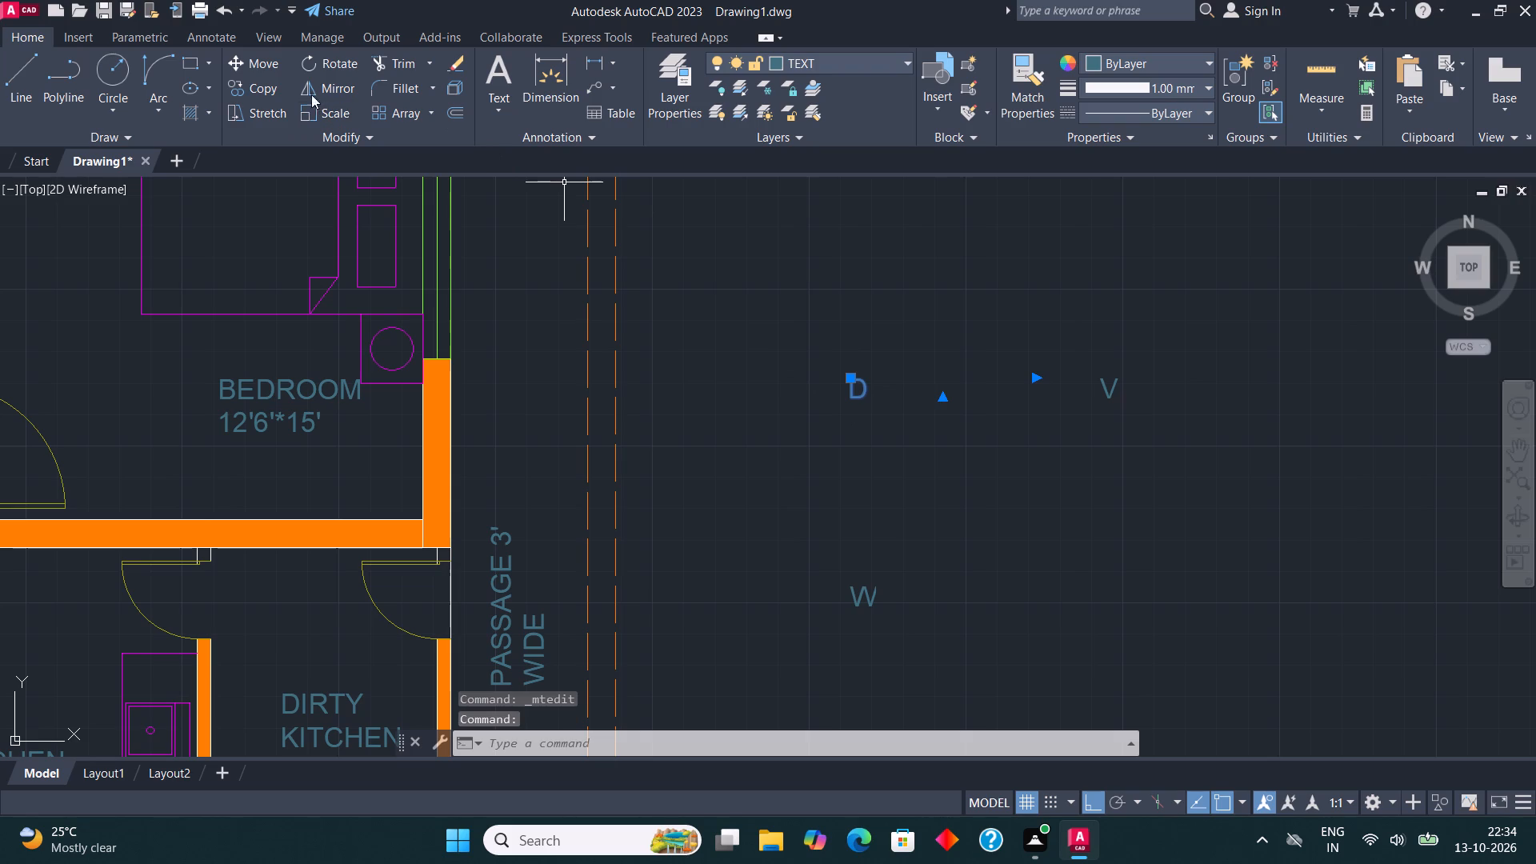
click(274, 88)
click(869, 386)
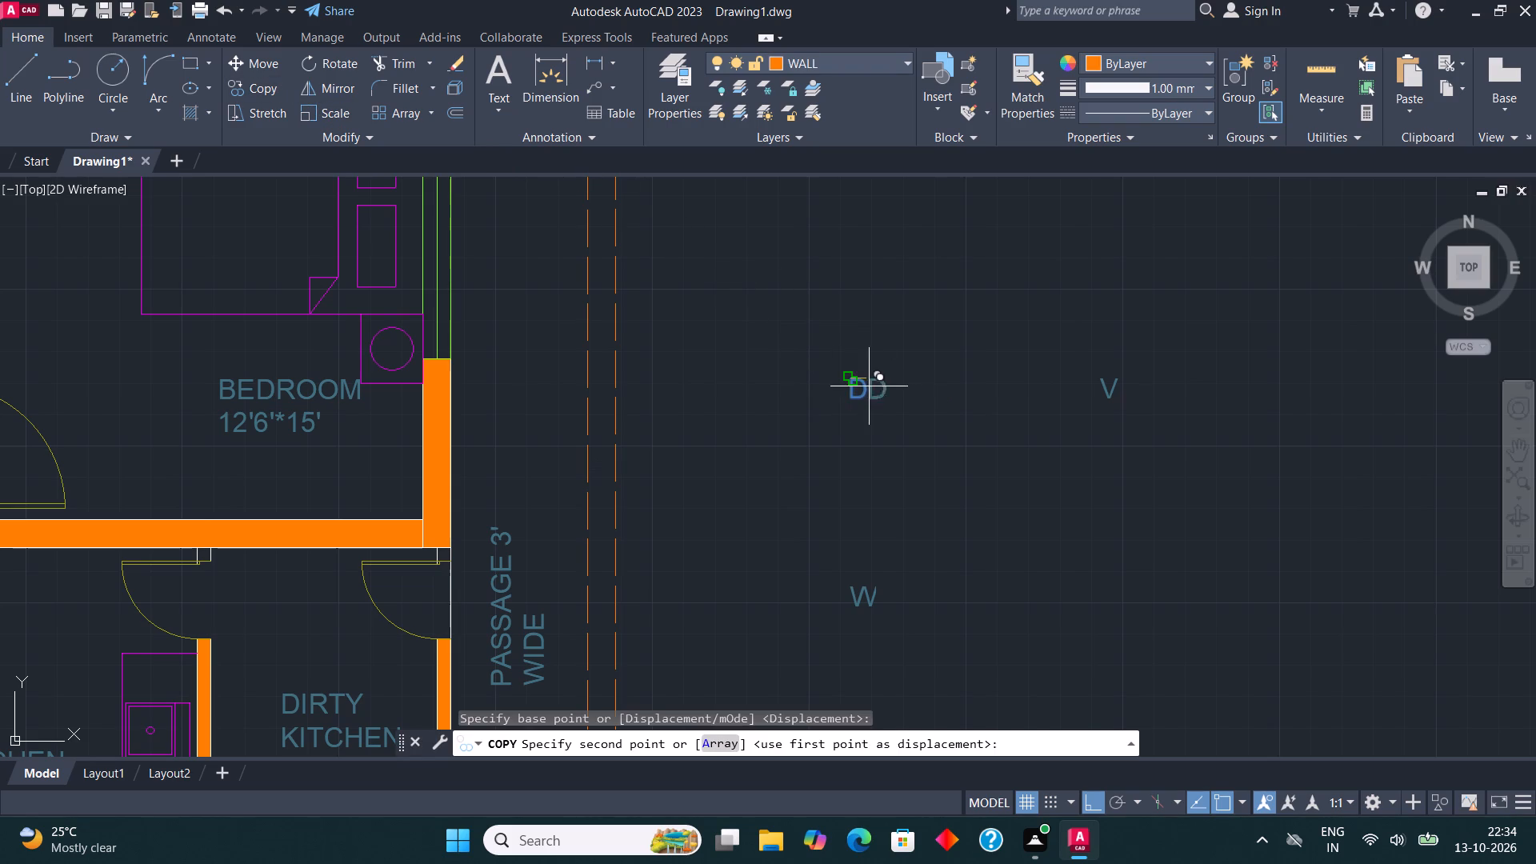
key(F8)
scroll(1007, 320, down, 2)
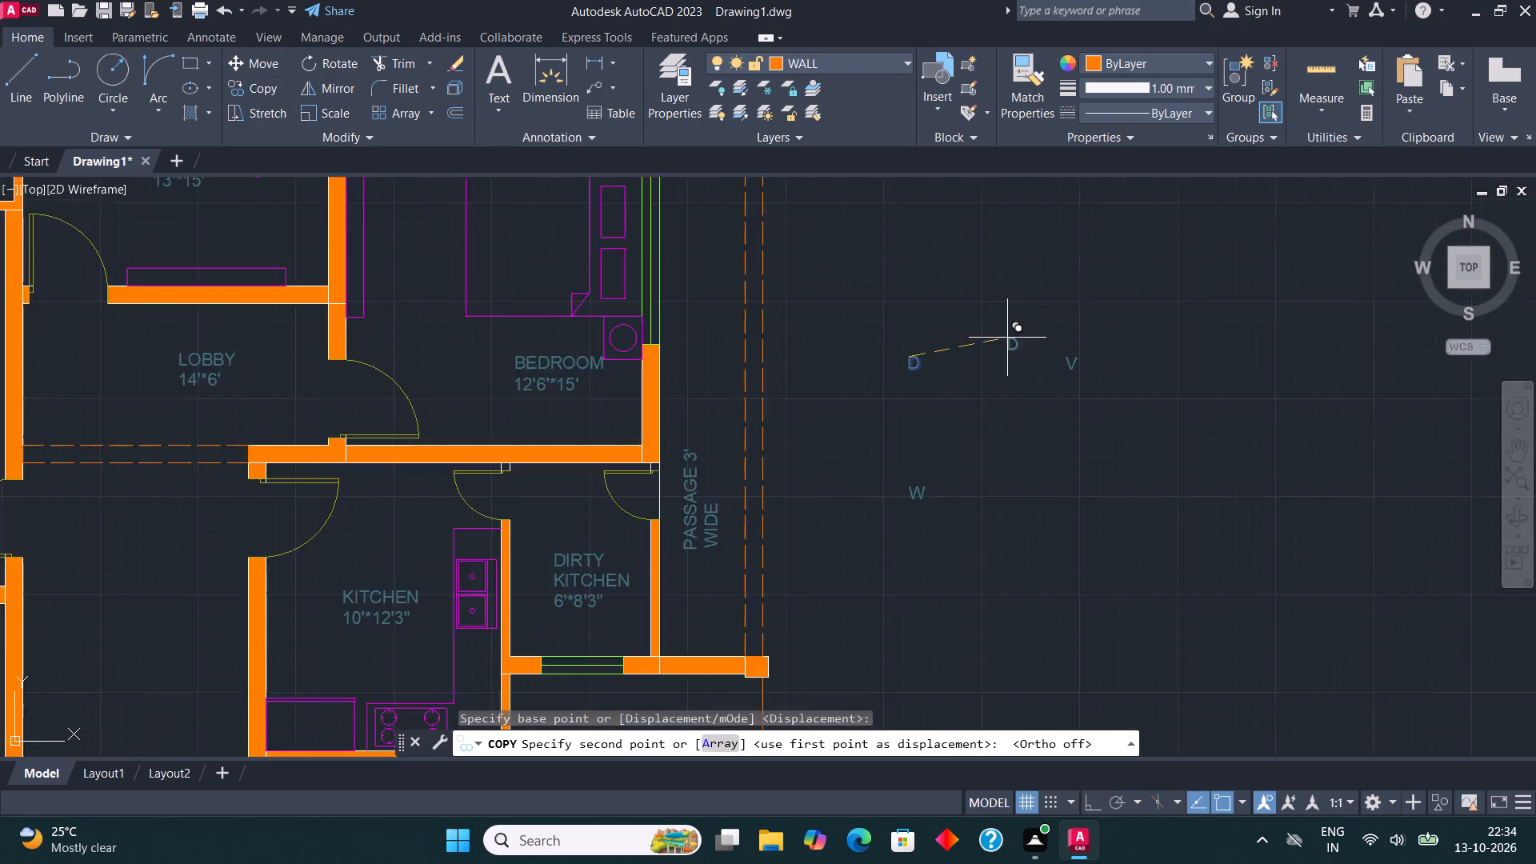
scroll(1005, 365, down, 3)
scroll(860, 333, up, 4)
scroll(434, 476, up, 2)
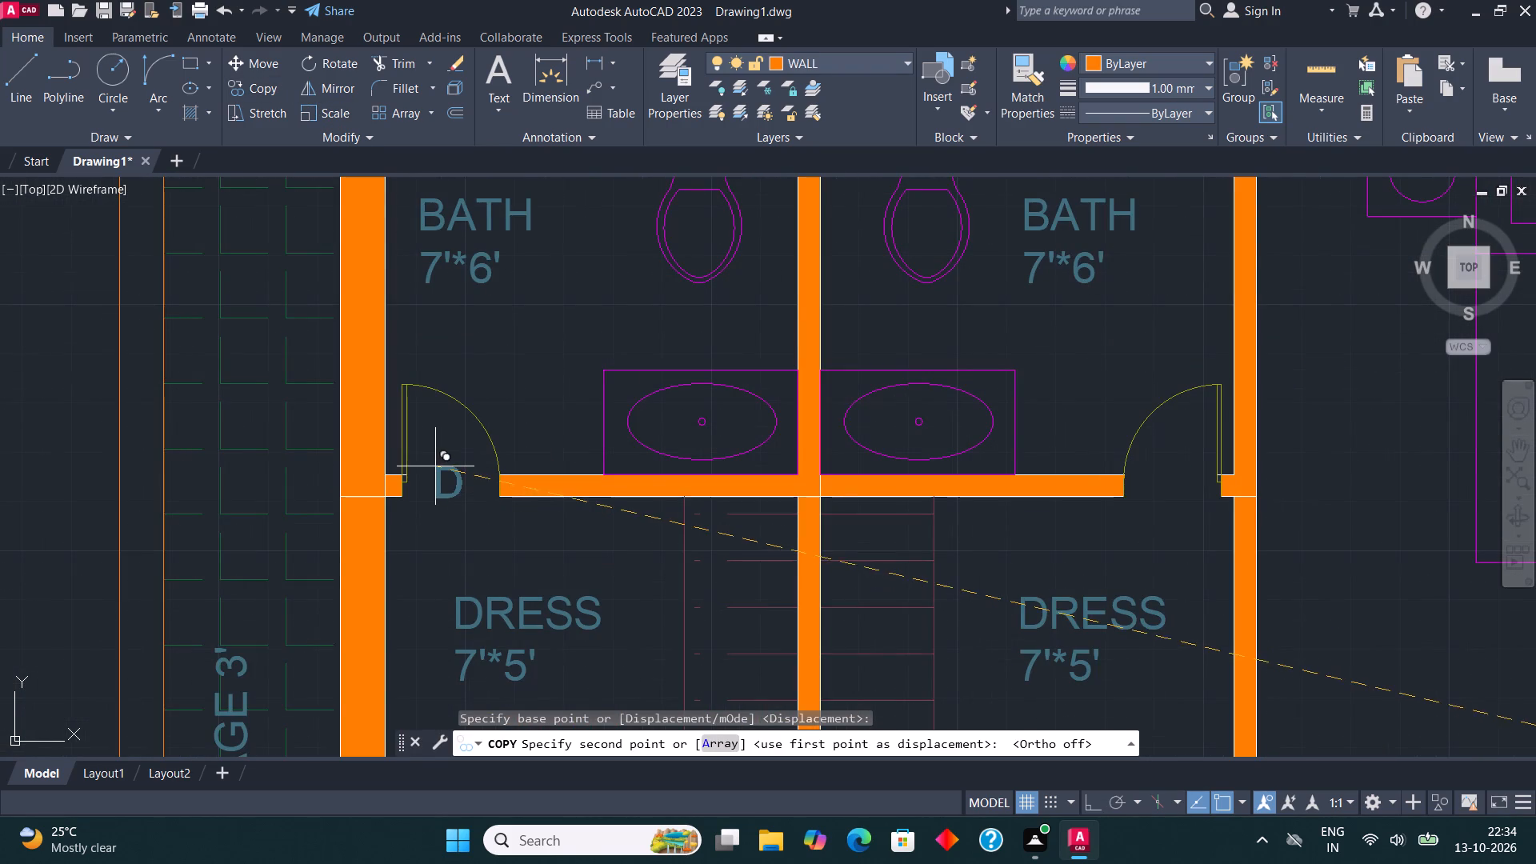
click(435, 465)
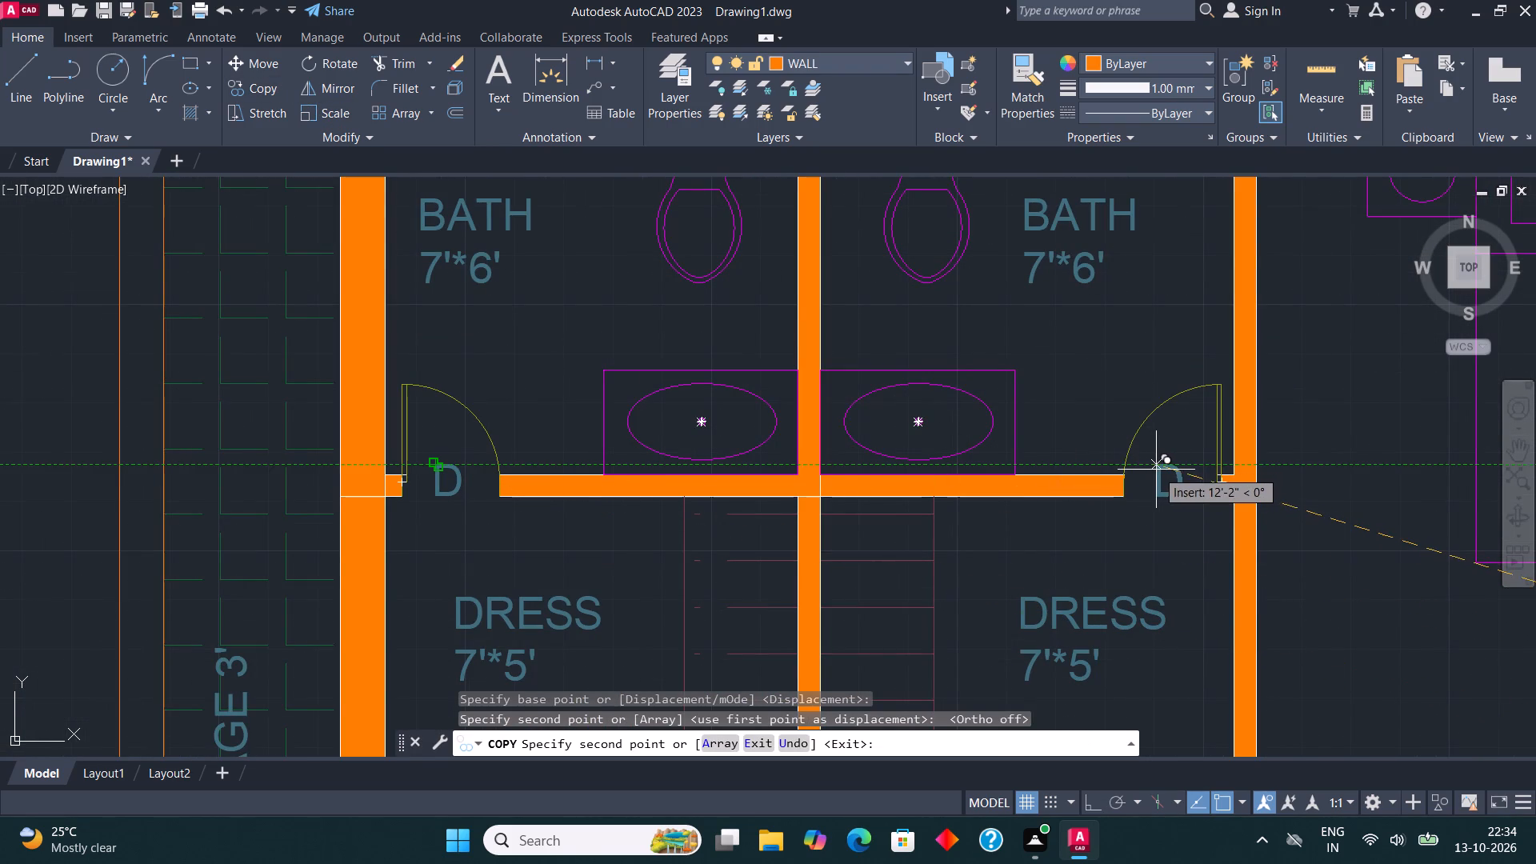
click(1156, 470)
Continue copying the D tag to the 13'*15' bedroom door and the 6'10"*6' bath door.
scroll(755, 366, down, 3)
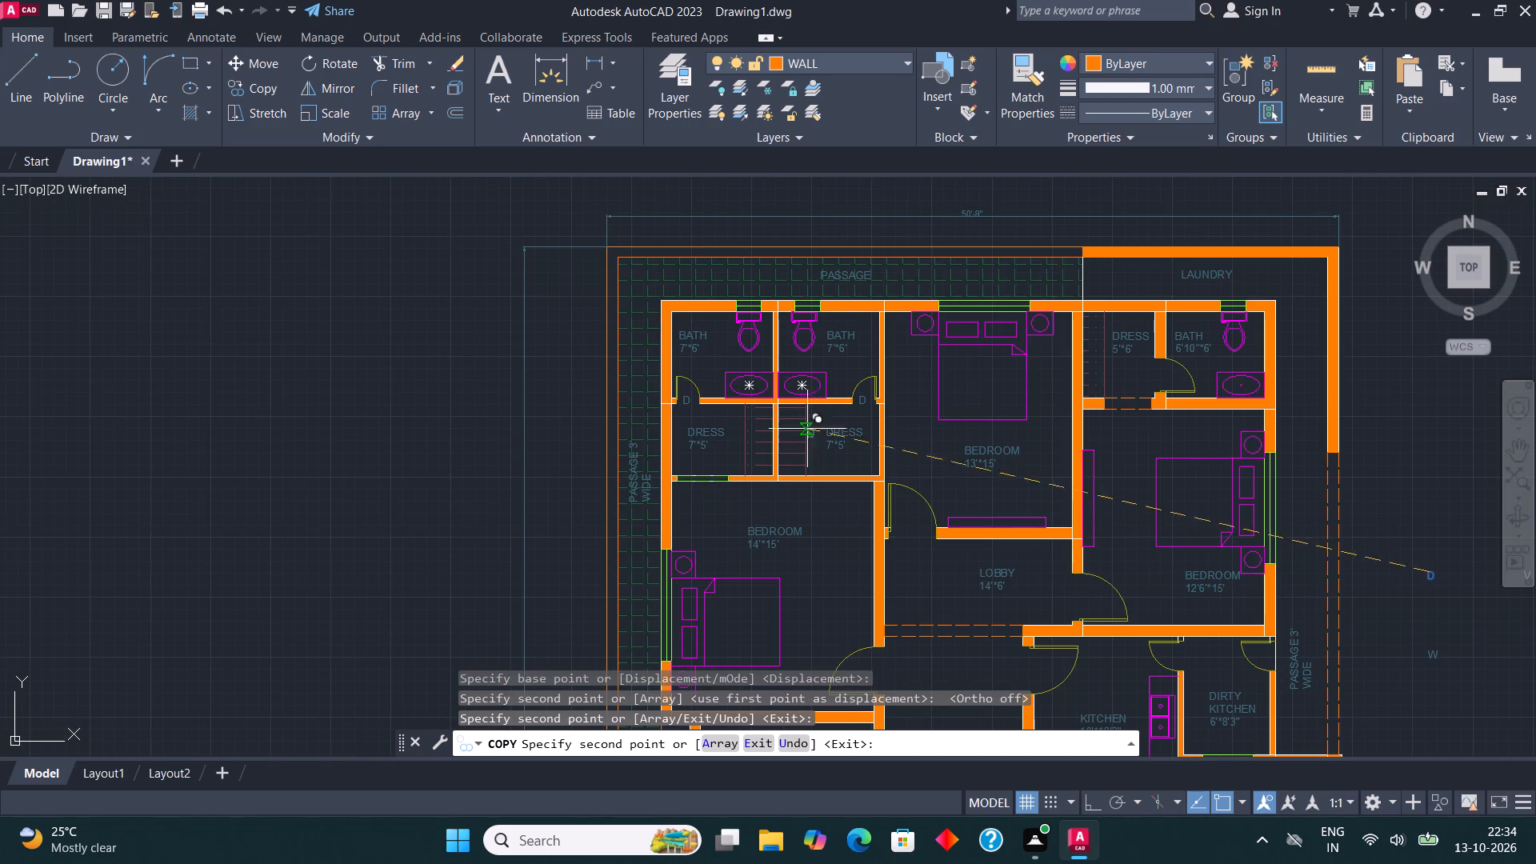
scroll(915, 516, up, 3)
click(876, 569)
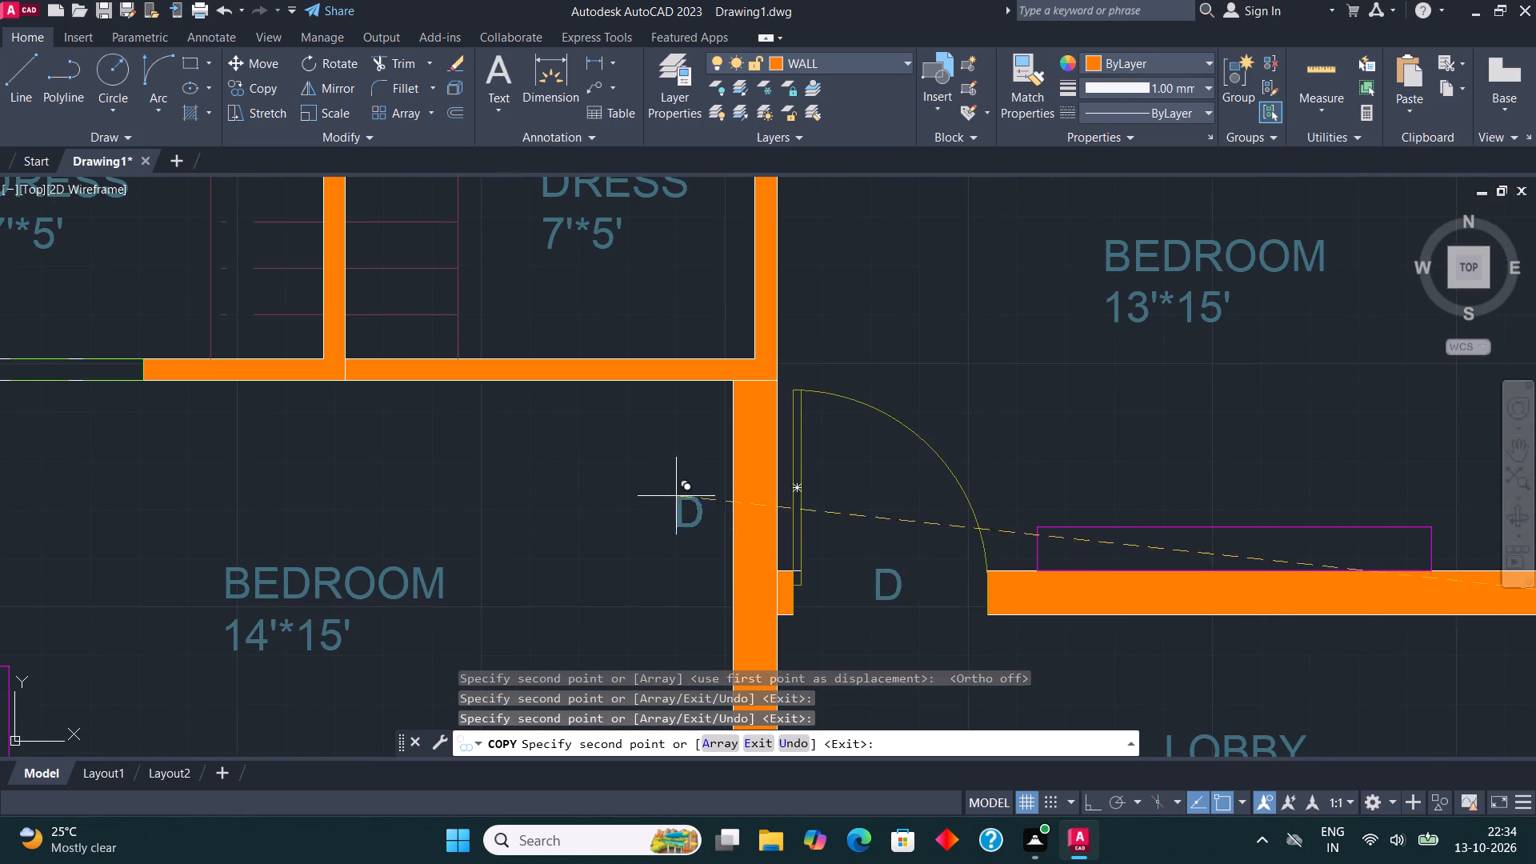
scroll(673, 491, down, 3)
scroll(990, 330, up, 4)
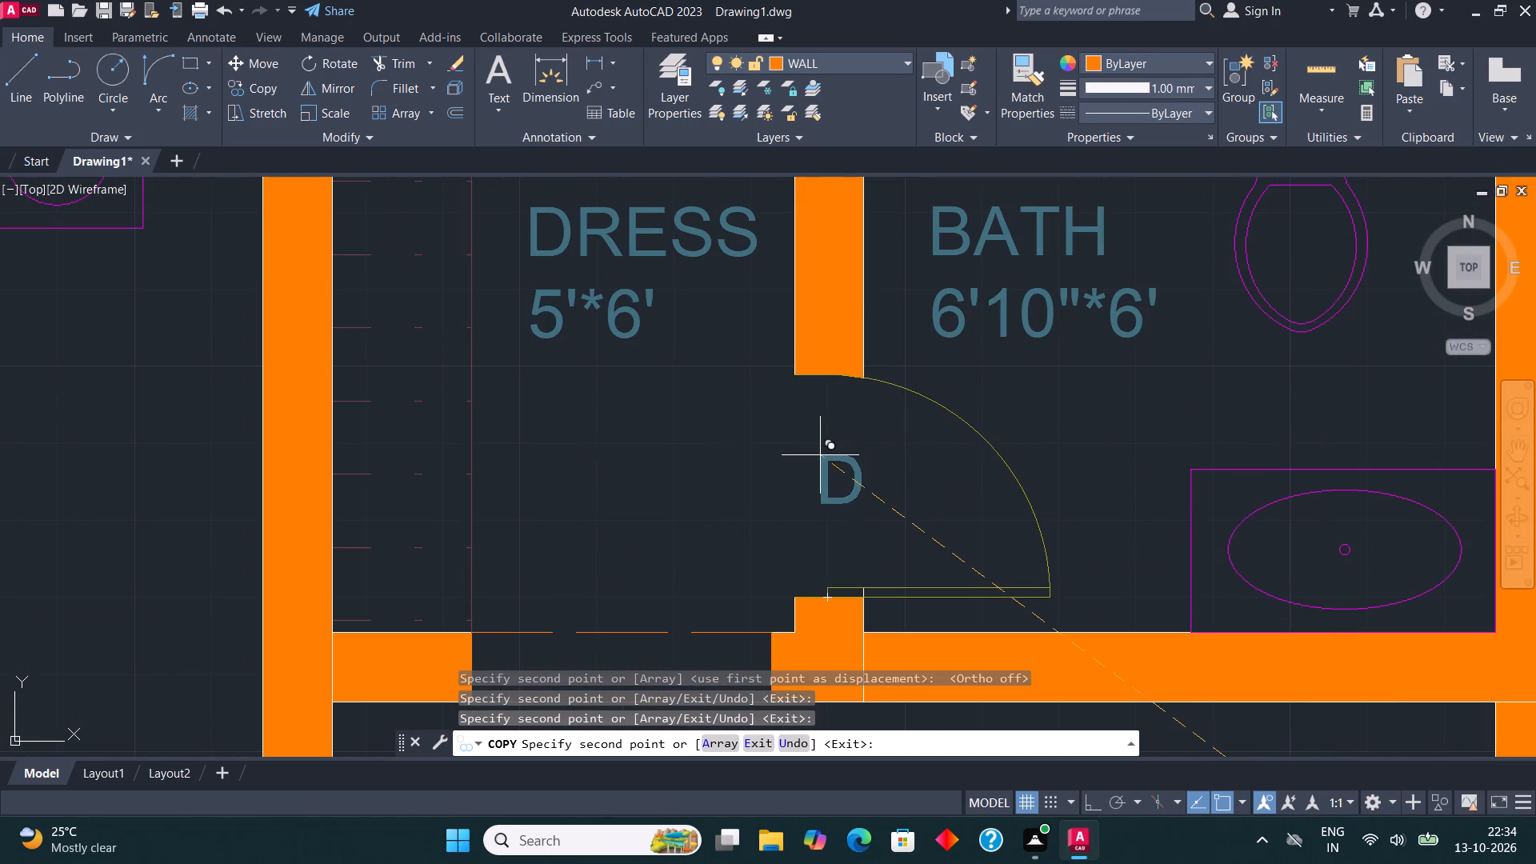
click(820, 455)
Place D tag copies in the door openings of the 12'6"*15' bedroom and the 14'*15' bedroom.
scroll(840, 294, down, 4)
scroll(778, 574, up, 1)
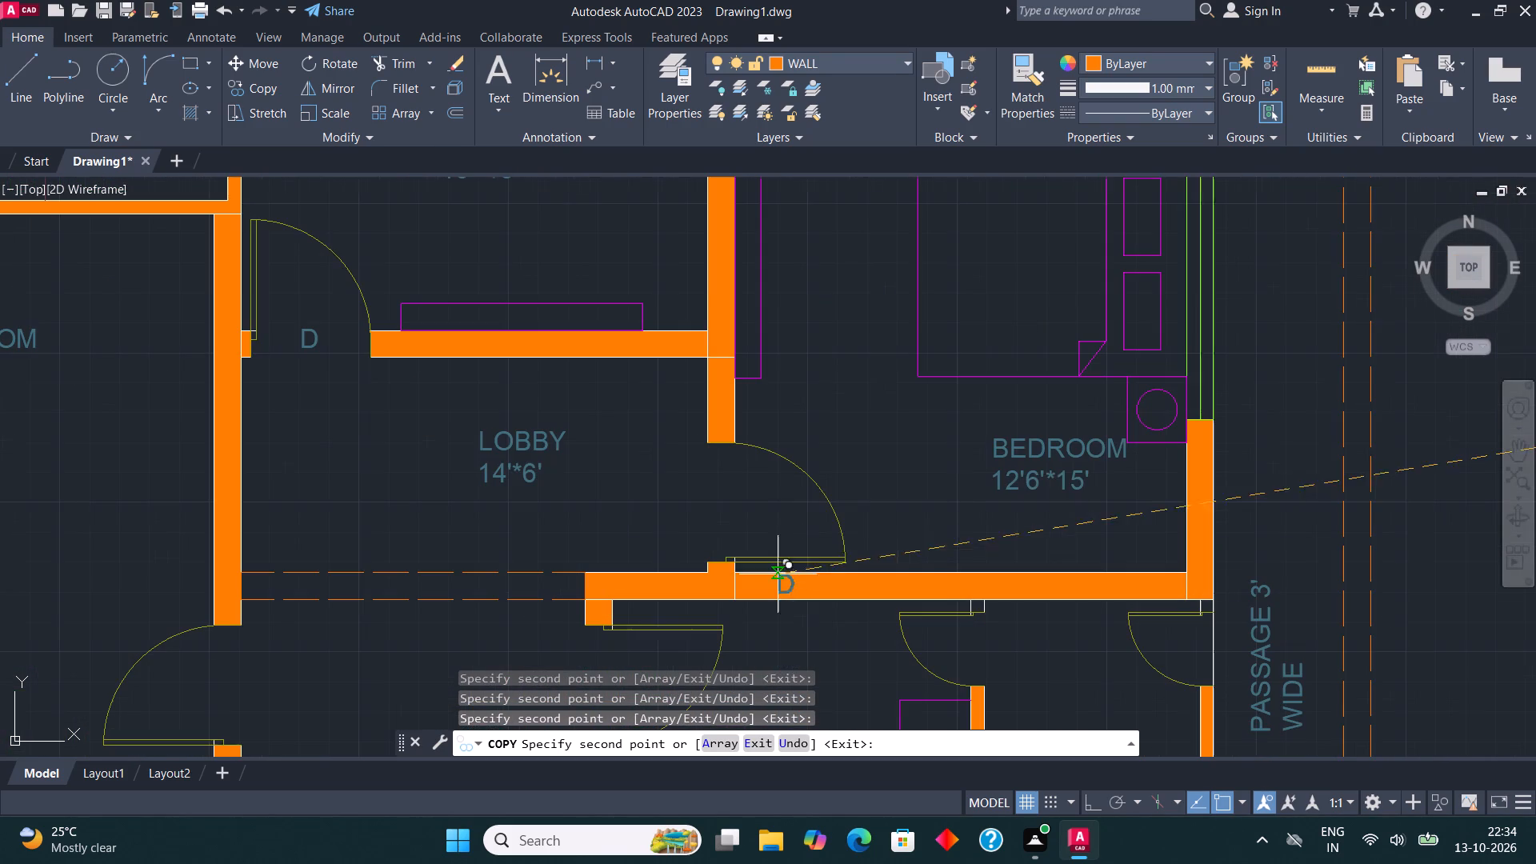
scroll(778, 574, up, 1)
click(722, 501)
scroll(841, 313, down, 3)
scroll(660, 421, up, 3)
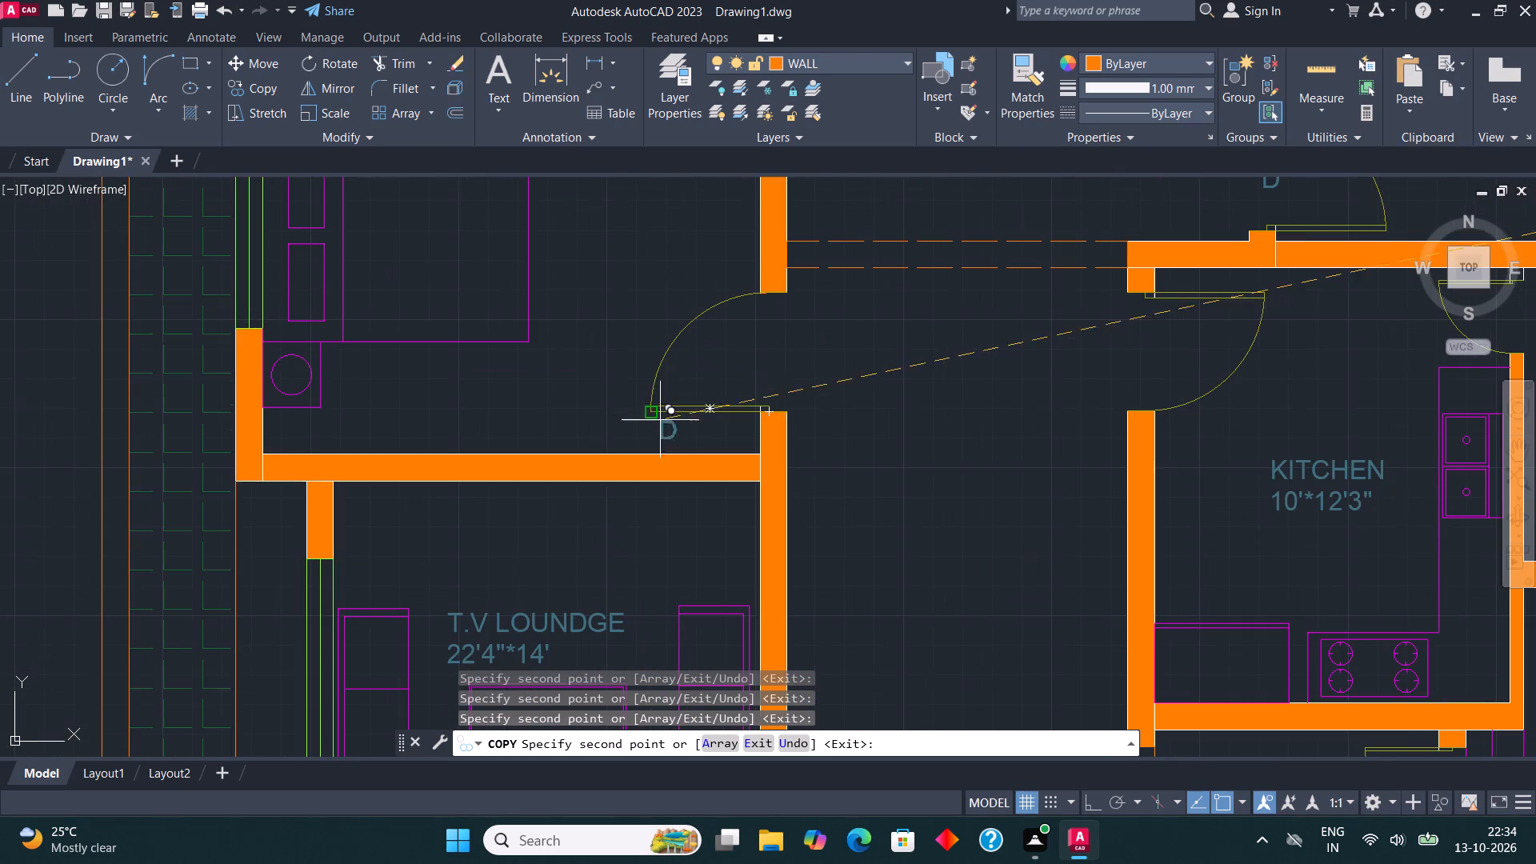
click(758, 354)
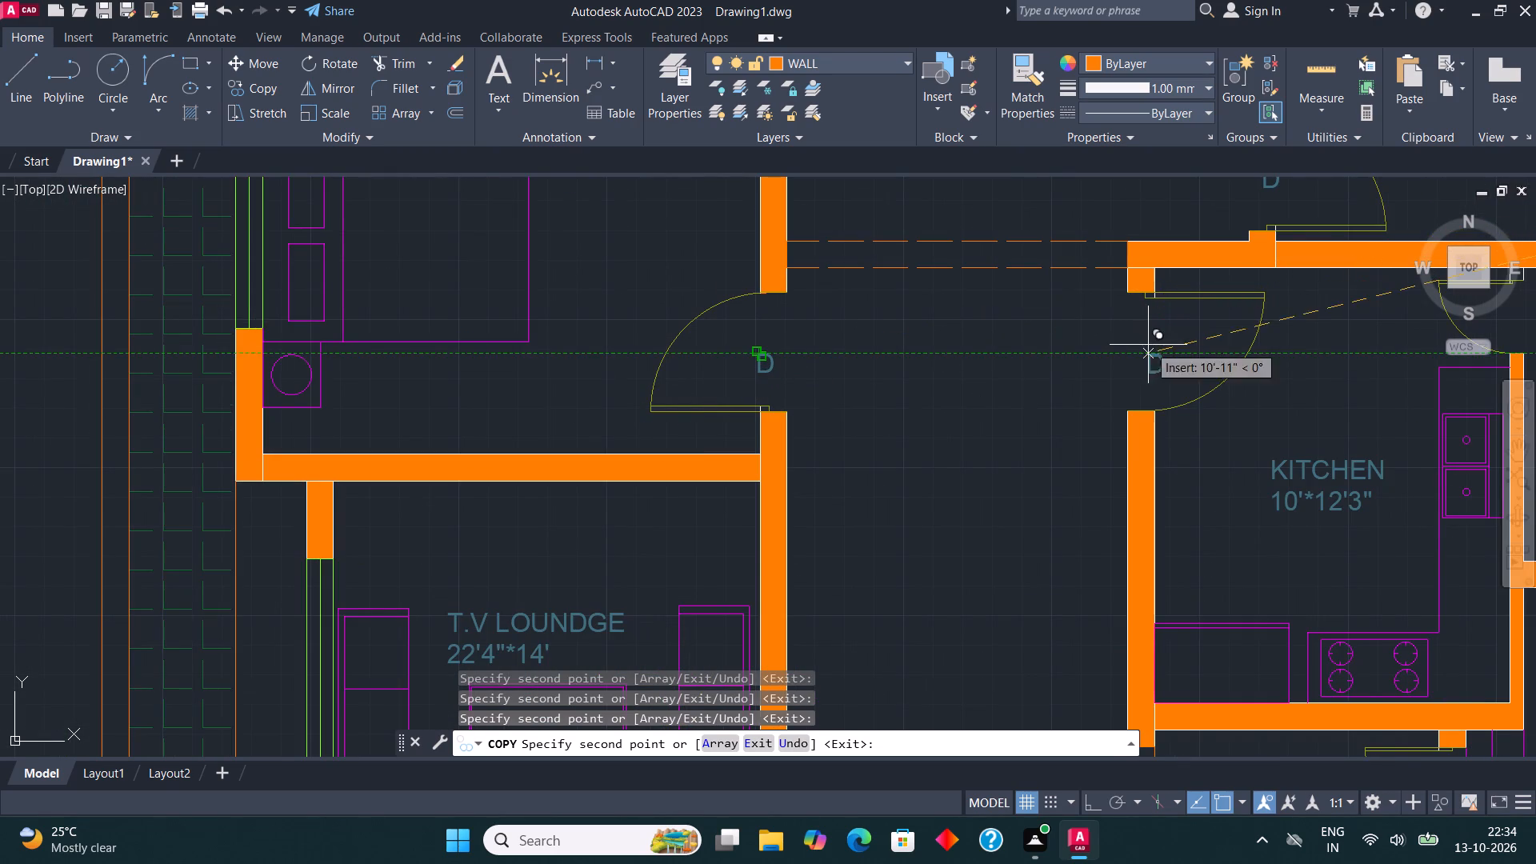
Place D tag copies at the kitchen door and at both doors of the dirty kitchen, and finish copying.
click(1148, 345)
scroll(841, 347, down, 3)
scroll(1007, 346, up, 3)
click(970, 311)
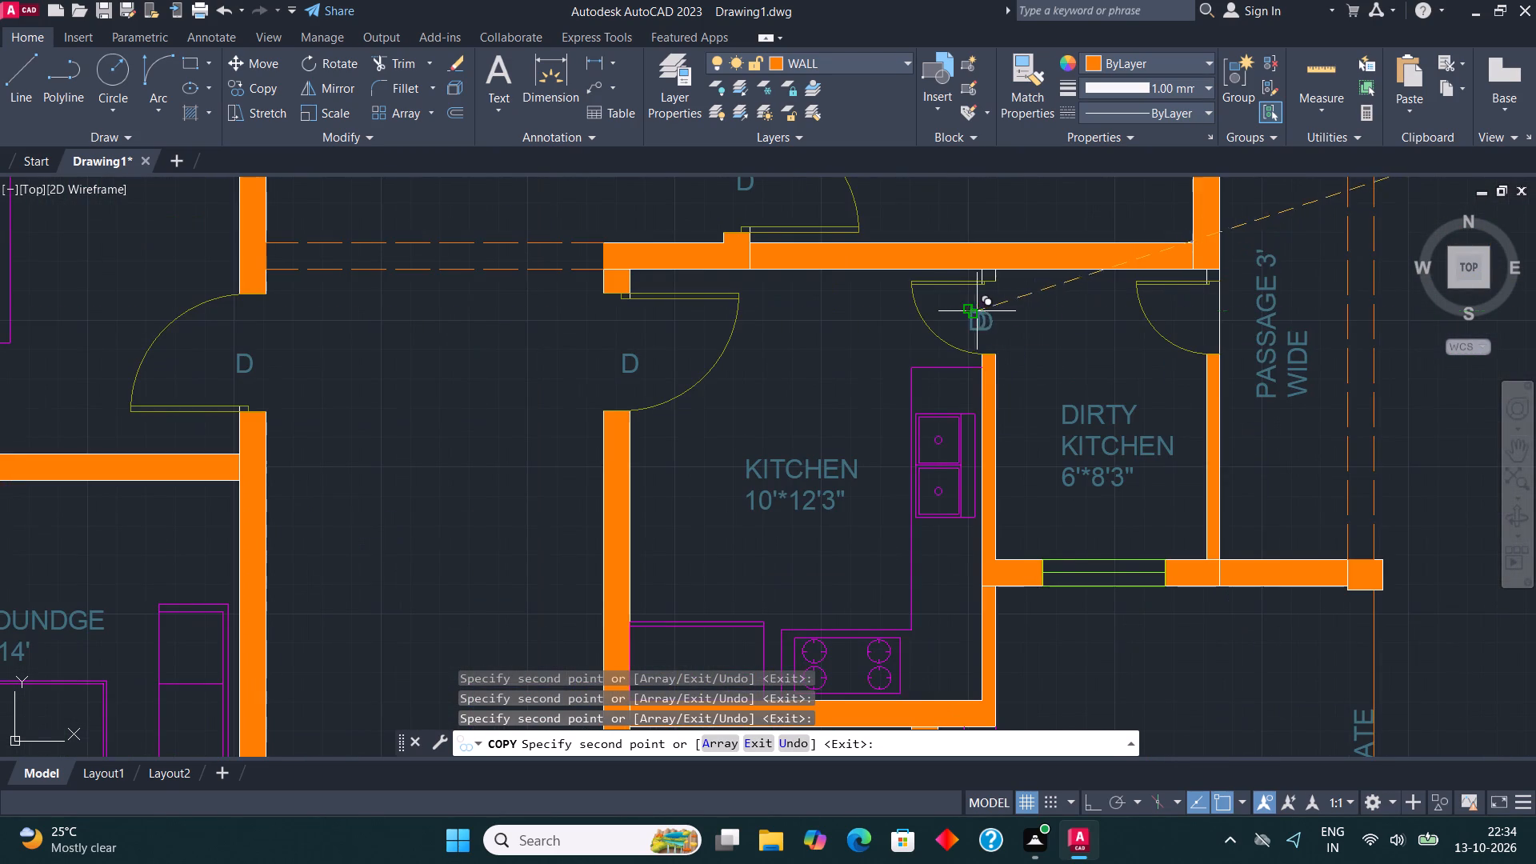
click(1190, 304)
scroll(1073, 248, up, 2)
middle_drag(1069, 248, 1012, 298)
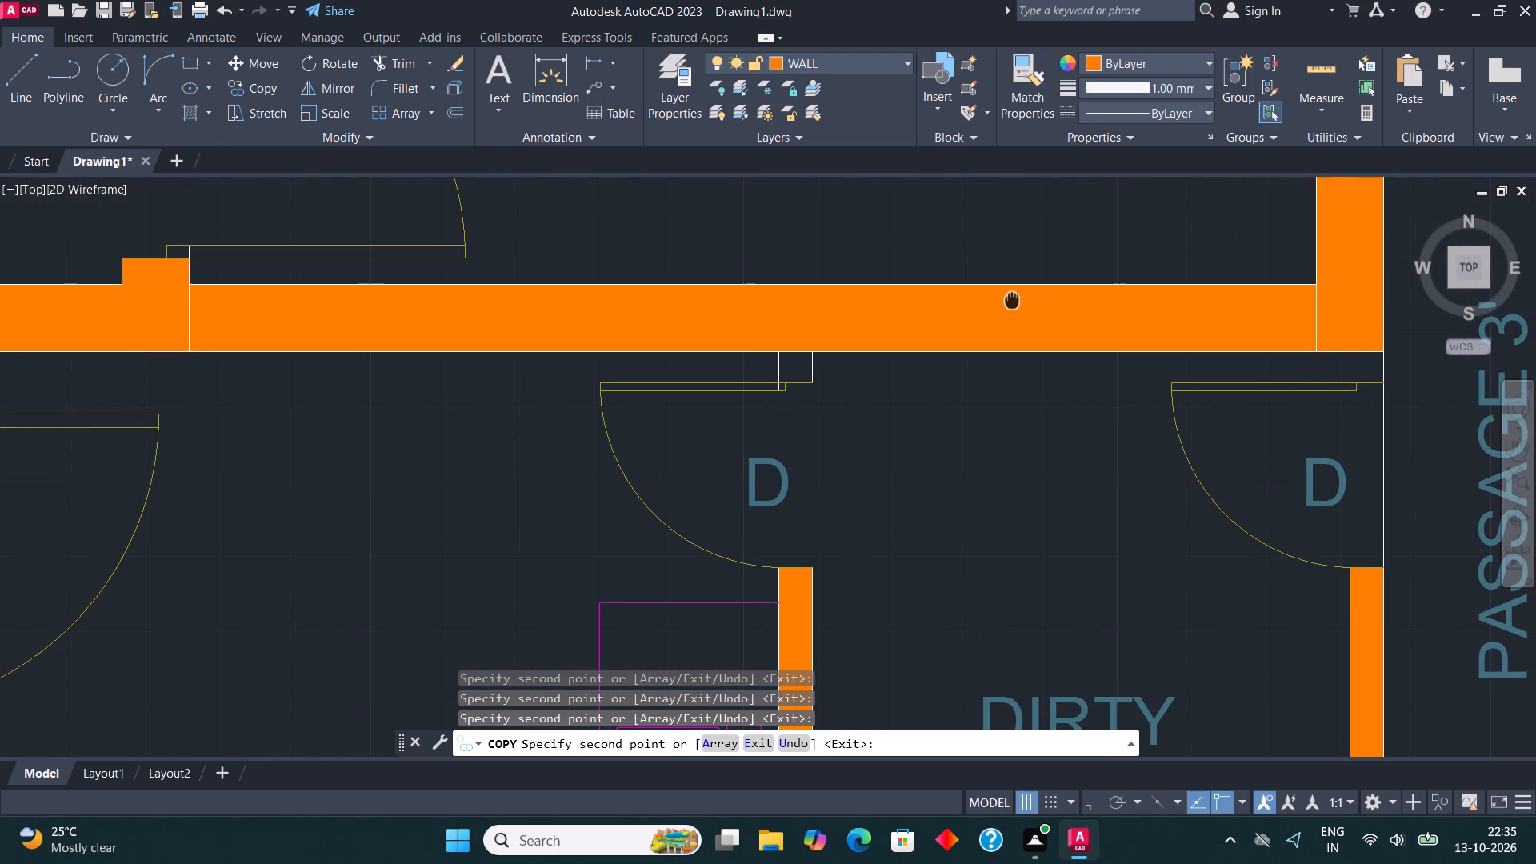
key(Escape)
Fill the two small wall stubs above the dirty kitchen doors with a solid hatch.
key(h)
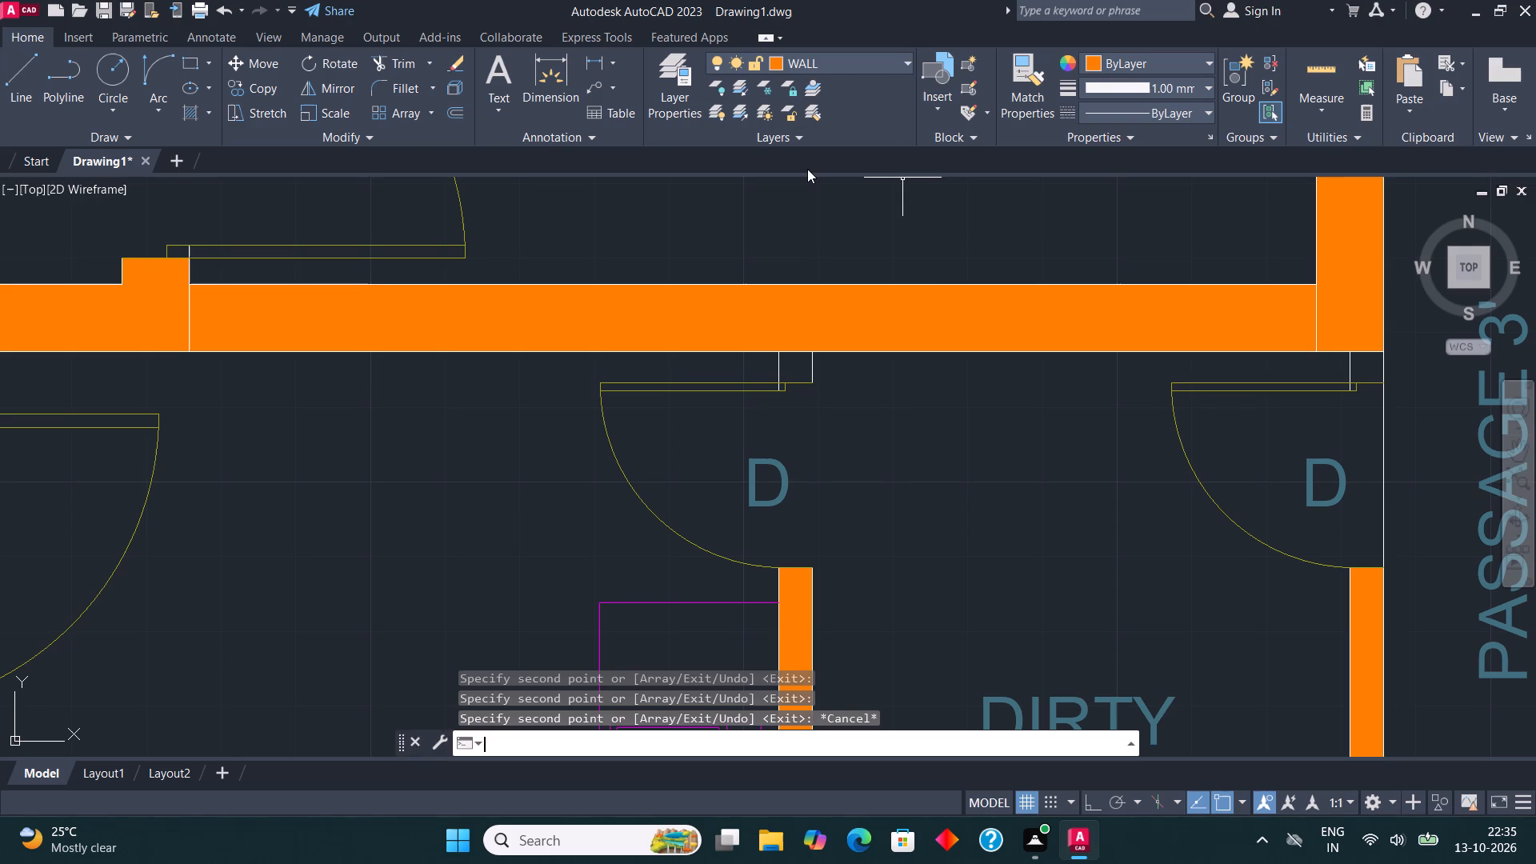
key(Return)
click(801, 368)
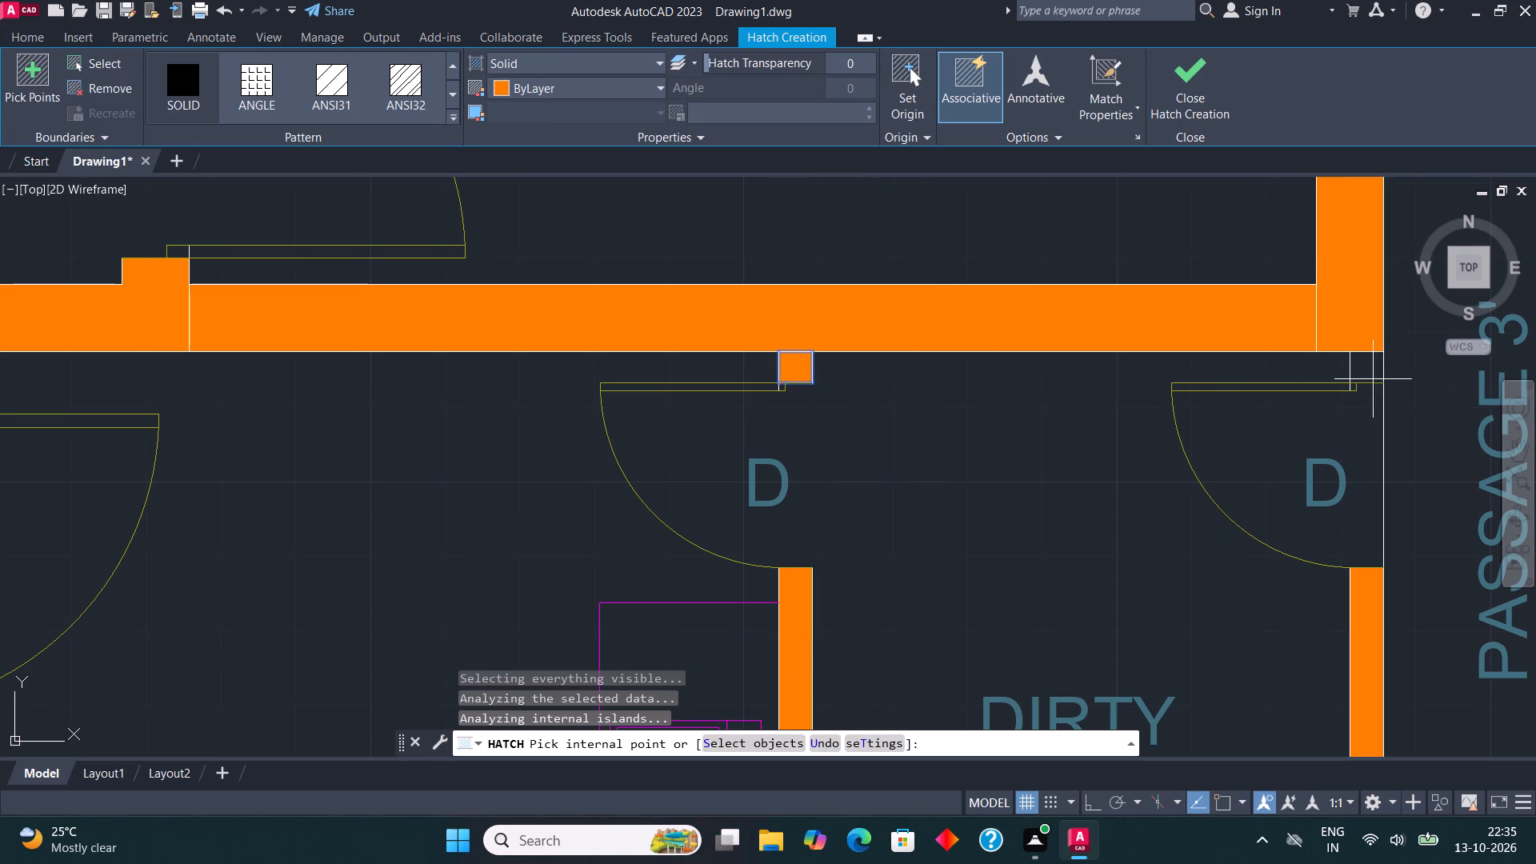
click(1376, 363)
click(1190, 88)
Copy the kitchen door's D tag to the double door north of the 7' wide entress lobby and the 13'*13'6" bedroom door.
scroll(1008, 472, down, 3)
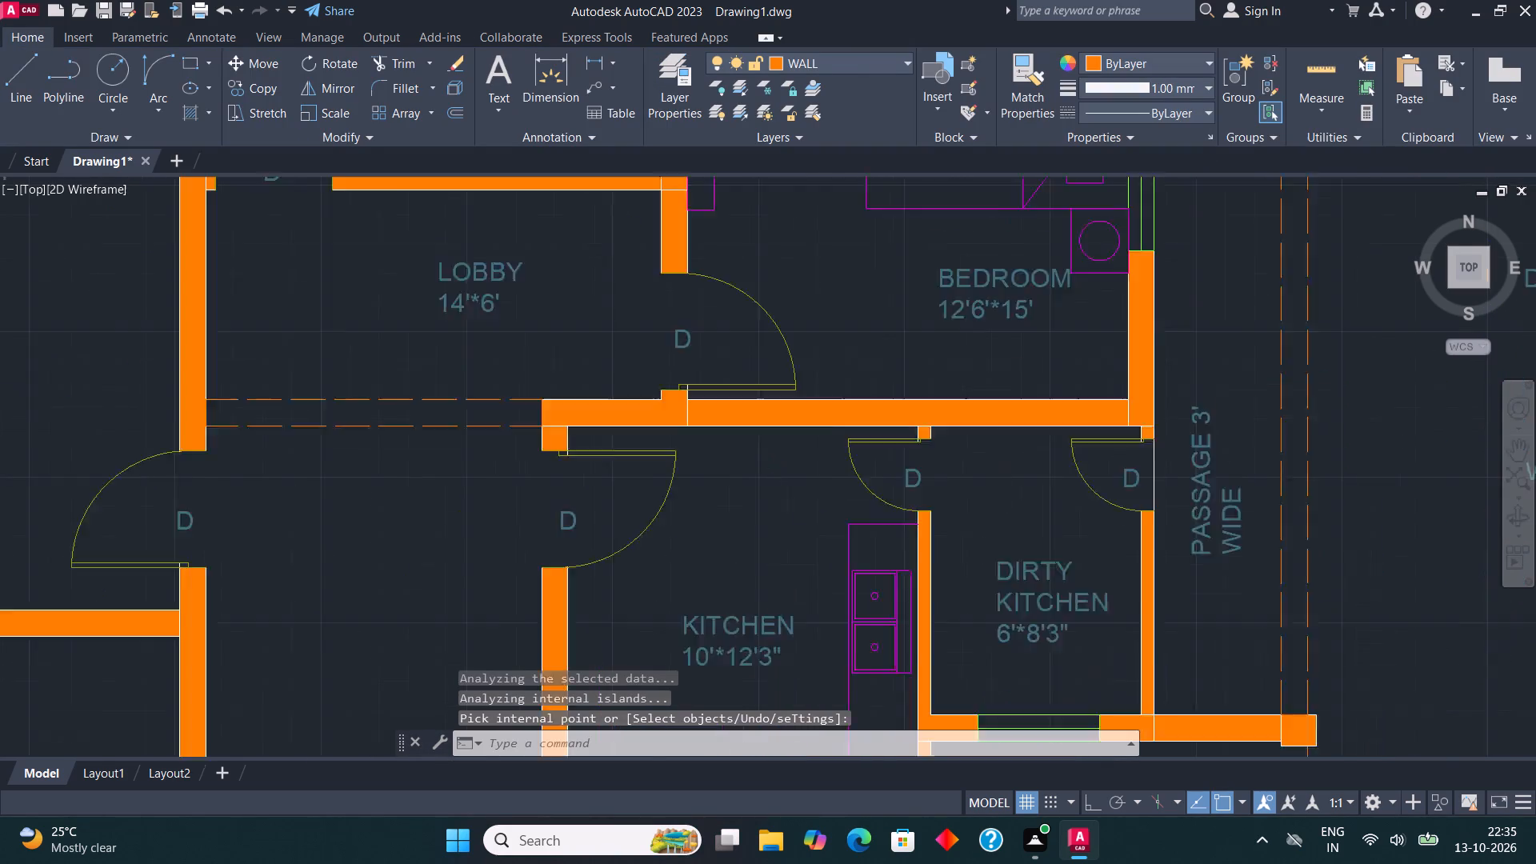
middle_drag(826, 524, 848, 391)
scroll(848, 390, up, 1)
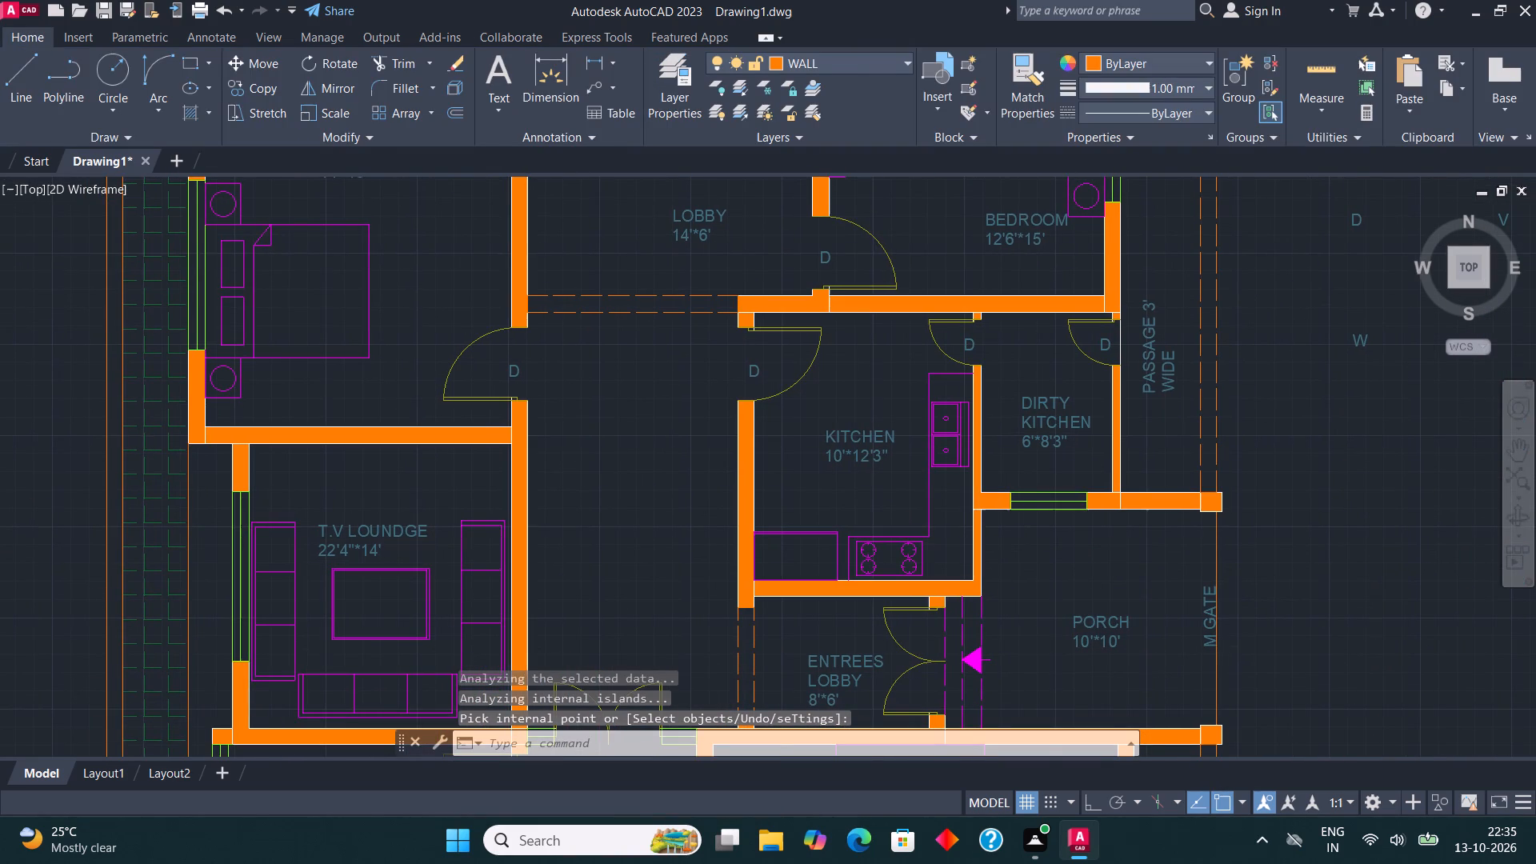
click(704, 361)
click(272, 86)
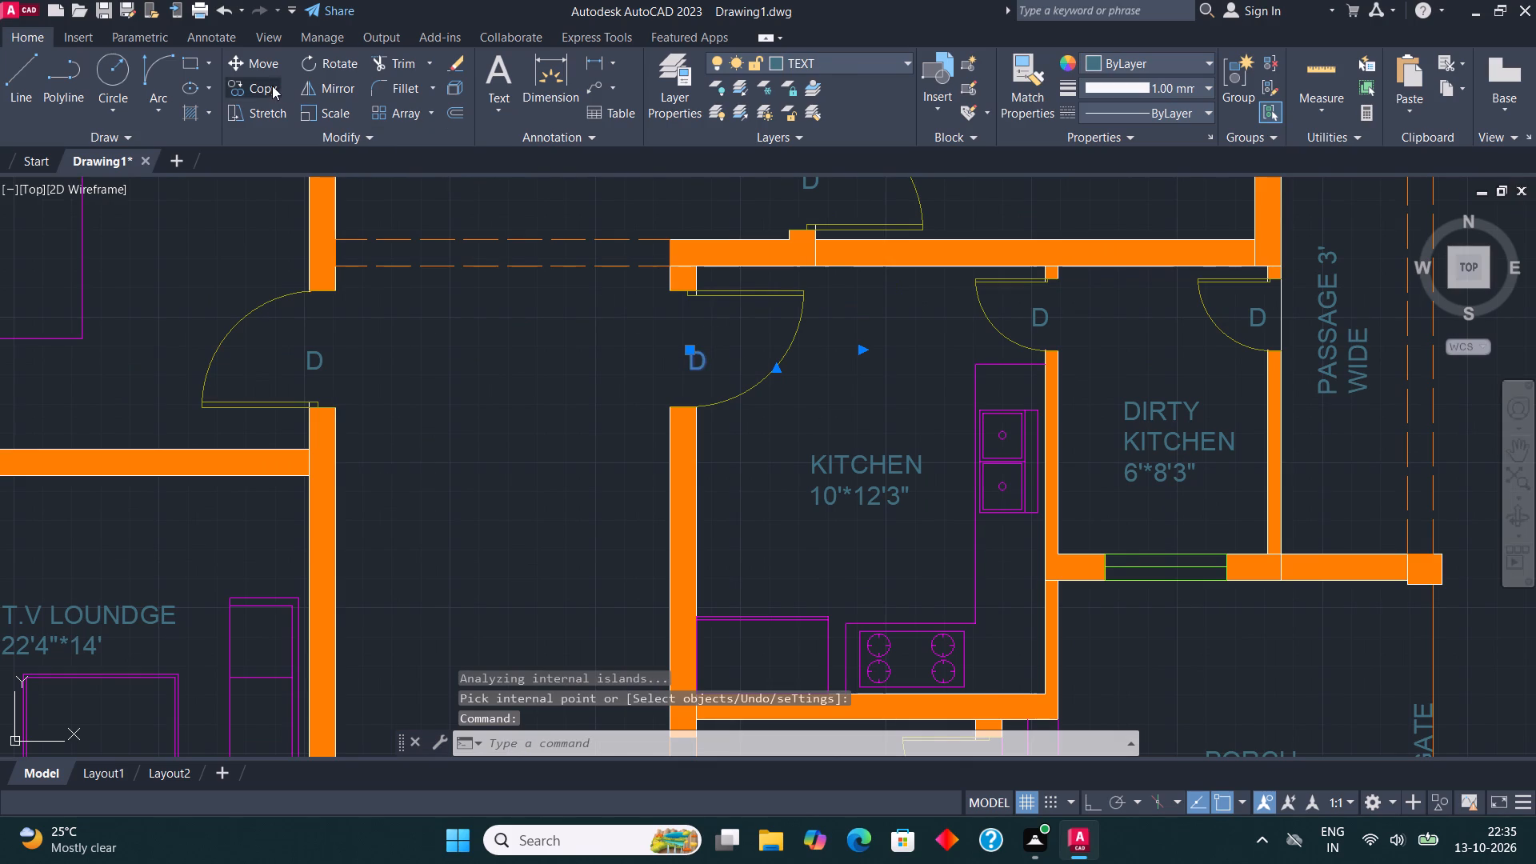
click(721, 343)
scroll(840, 296, down, 3)
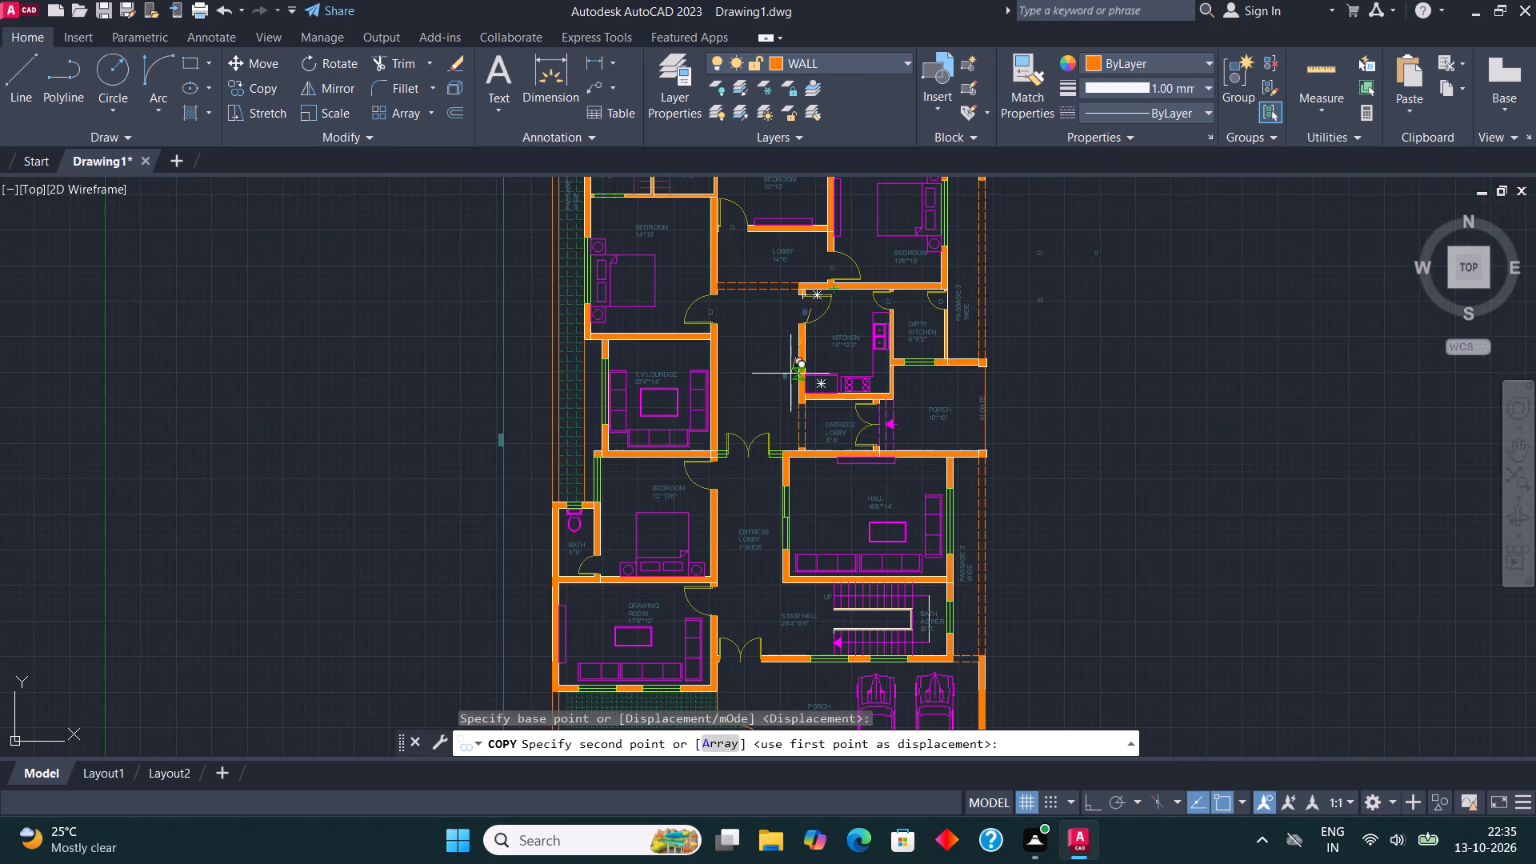
scroll(747, 455, up, 4)
click(765, 448)
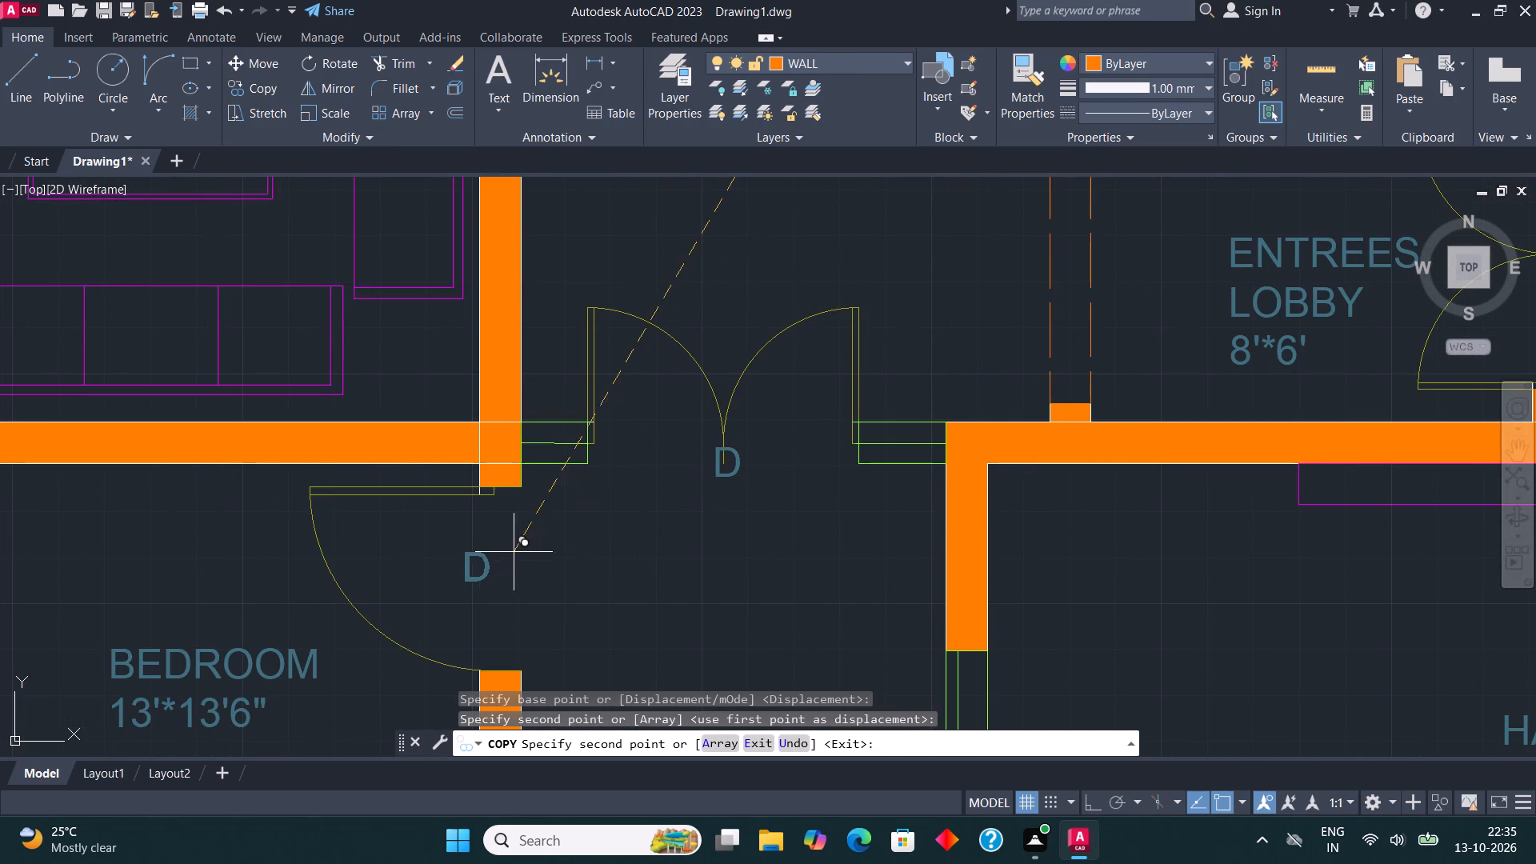
click(499, 562)
Place D tag copies at the drawing room door, the stair hall's double door to the porch, and the 4'*8' bath door.
scroll(767, 272, down, 4)
scroll(762, 450, up, 3)
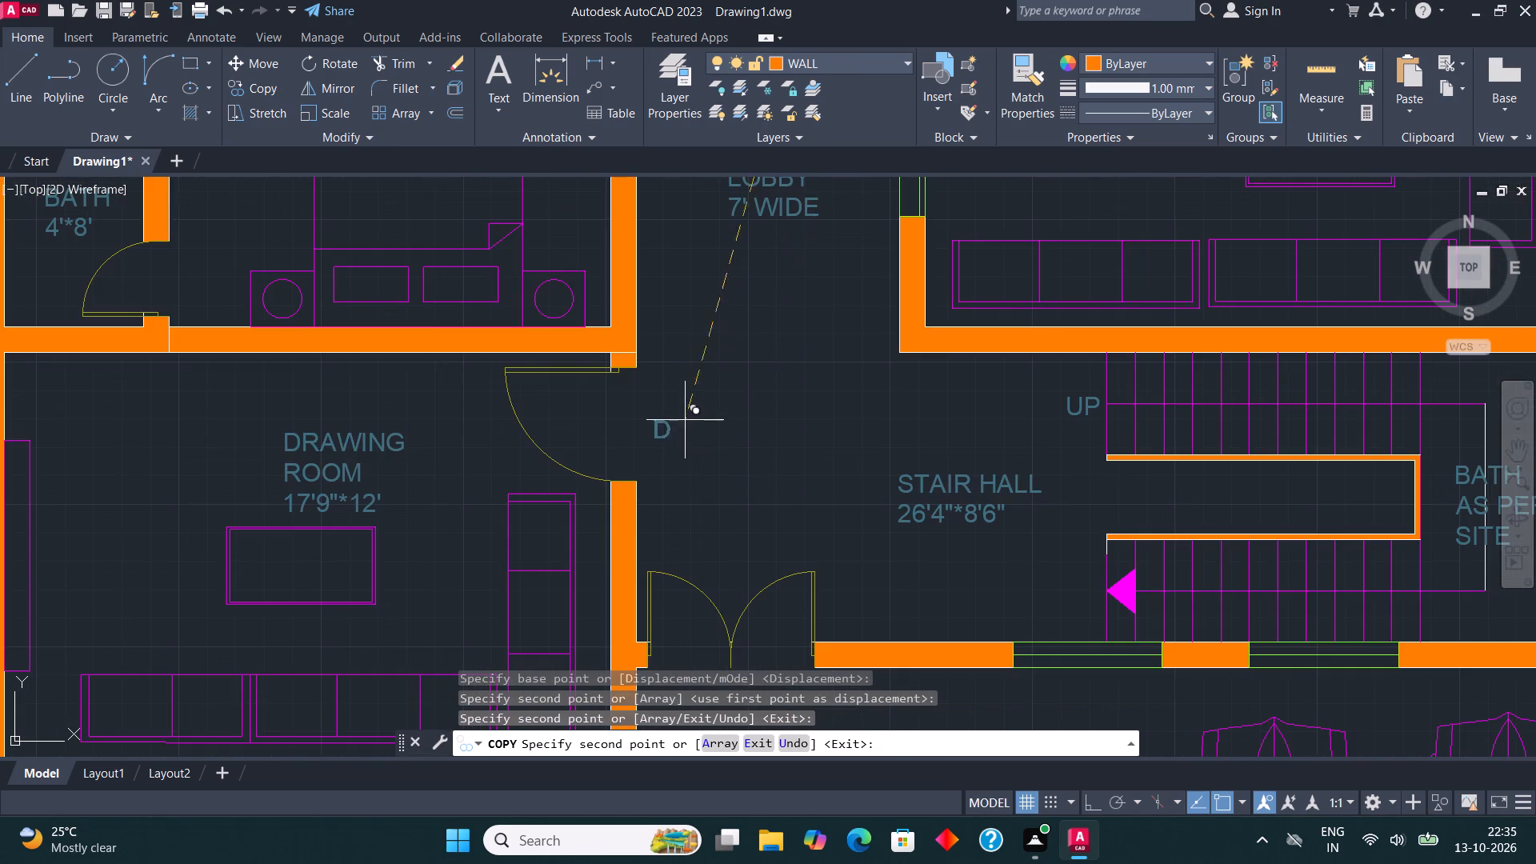
click(636, 411)
scroll(707, 353, down, 2)
scroll(727, 492, up, 2)
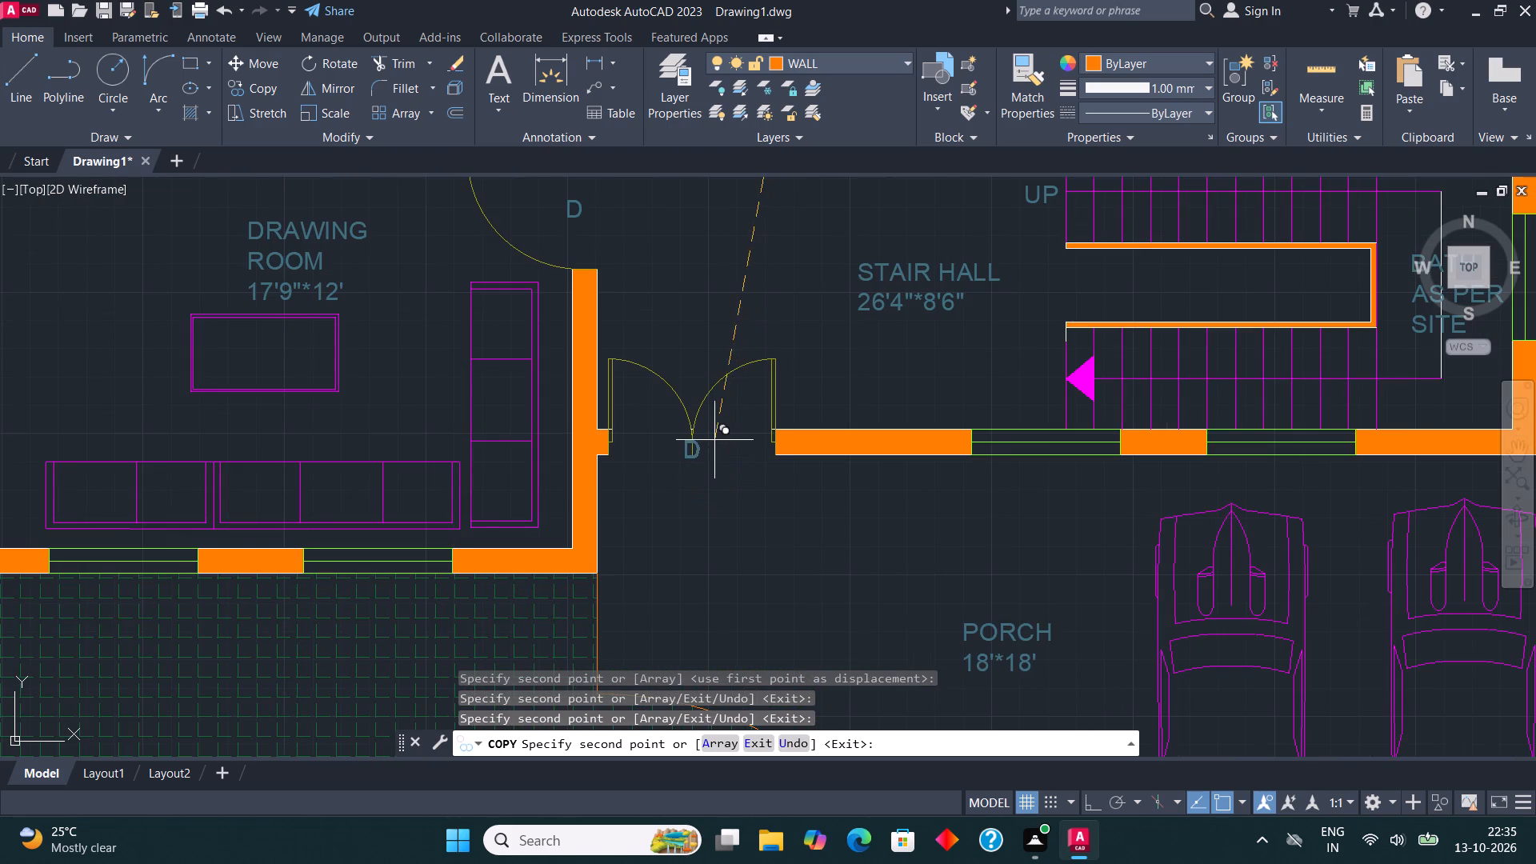
click(714, 440)
scroll(751, 505, down, 3)
scroll(590, 388, up, 4)
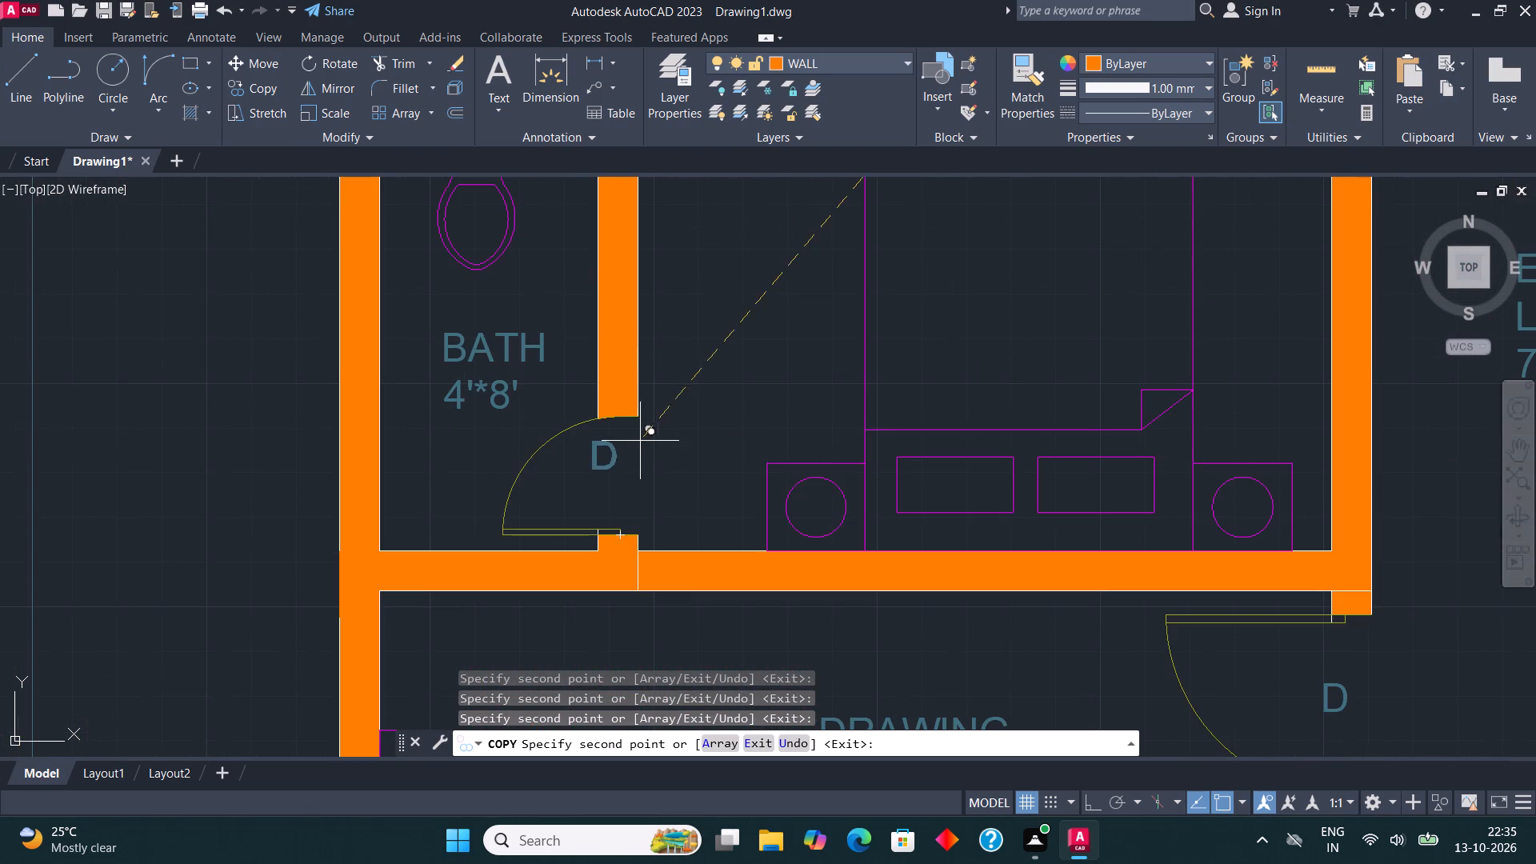
click(634, 457)
Place a D tag copy at the double door between the 8'*6' entrees lobby and the 10'*10' porch, and finish copying.
scroll(563, 368, down, 4)
scroll(843, 448, up, 1)
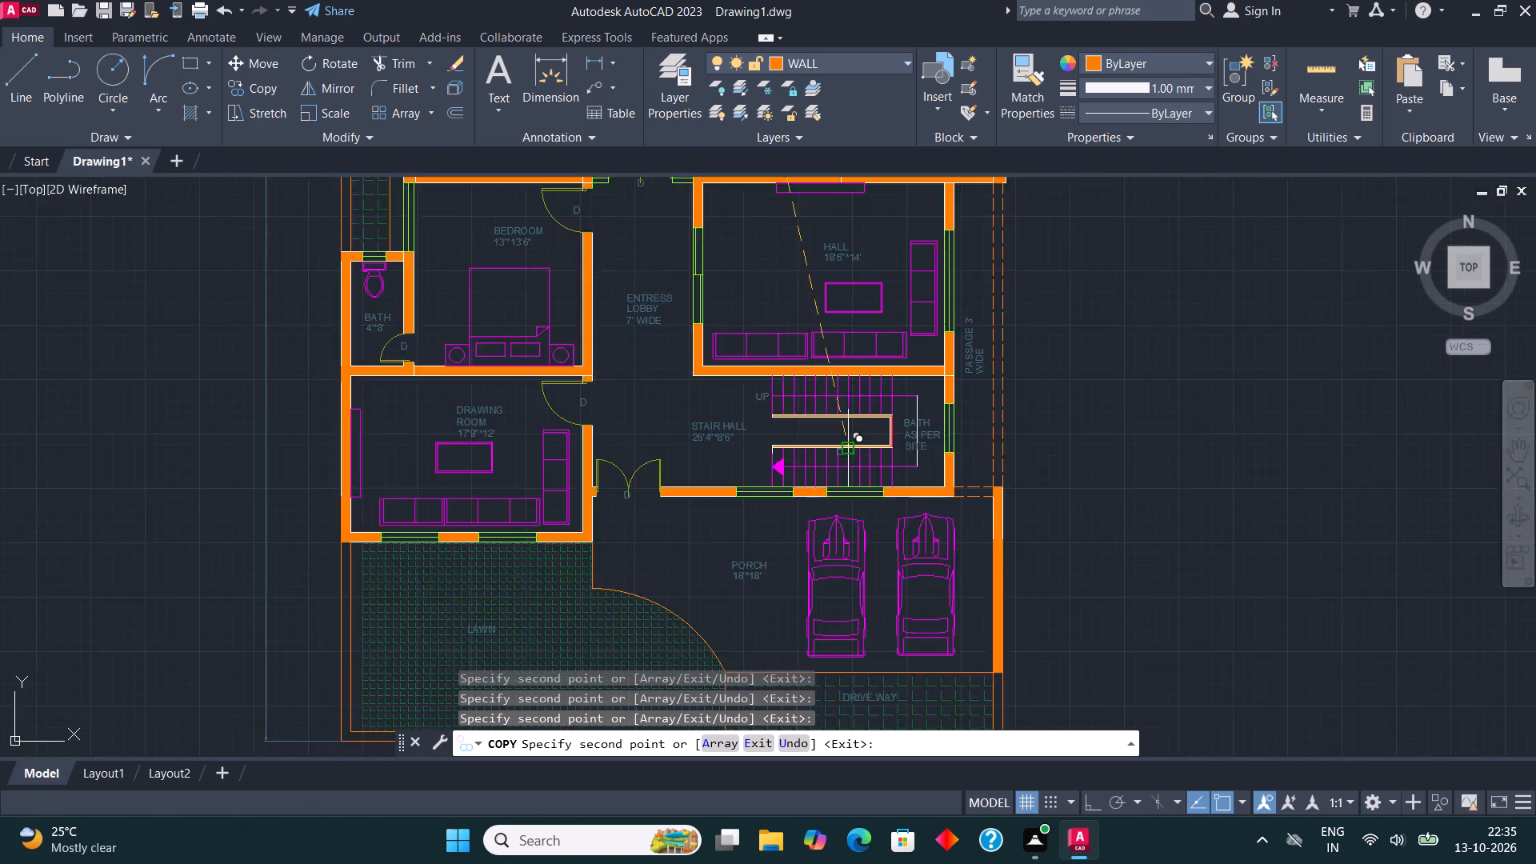
scroll(843, 448, up, 1)
scroll(815, 466, down, 1)
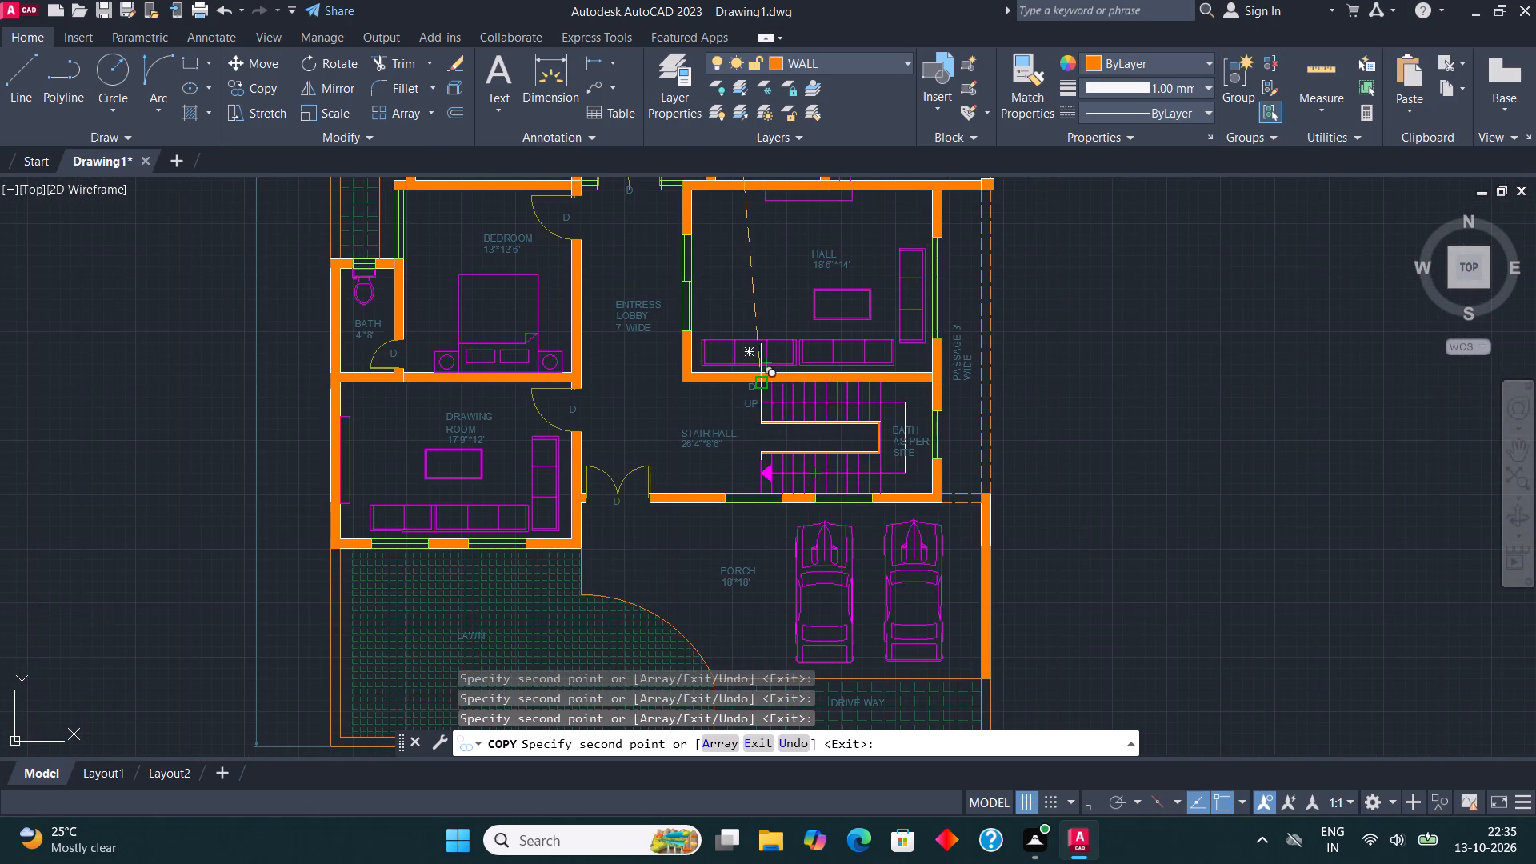
middle_drag(769, 418, 775, 608)
scroll(839, 333, up, 4)
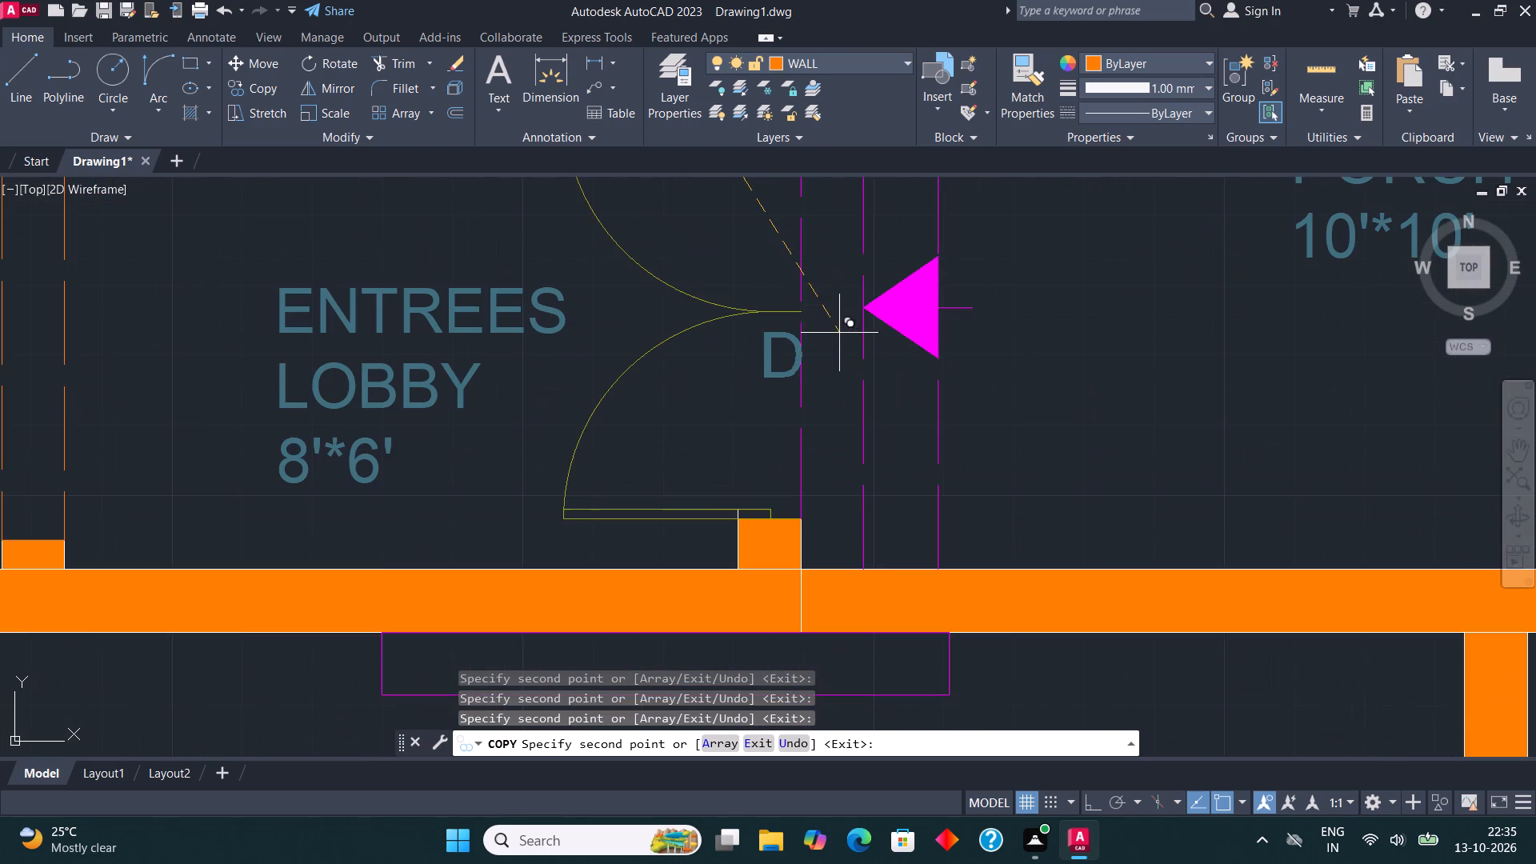
click(823, 294)
scroll(826, 486, down, 4)
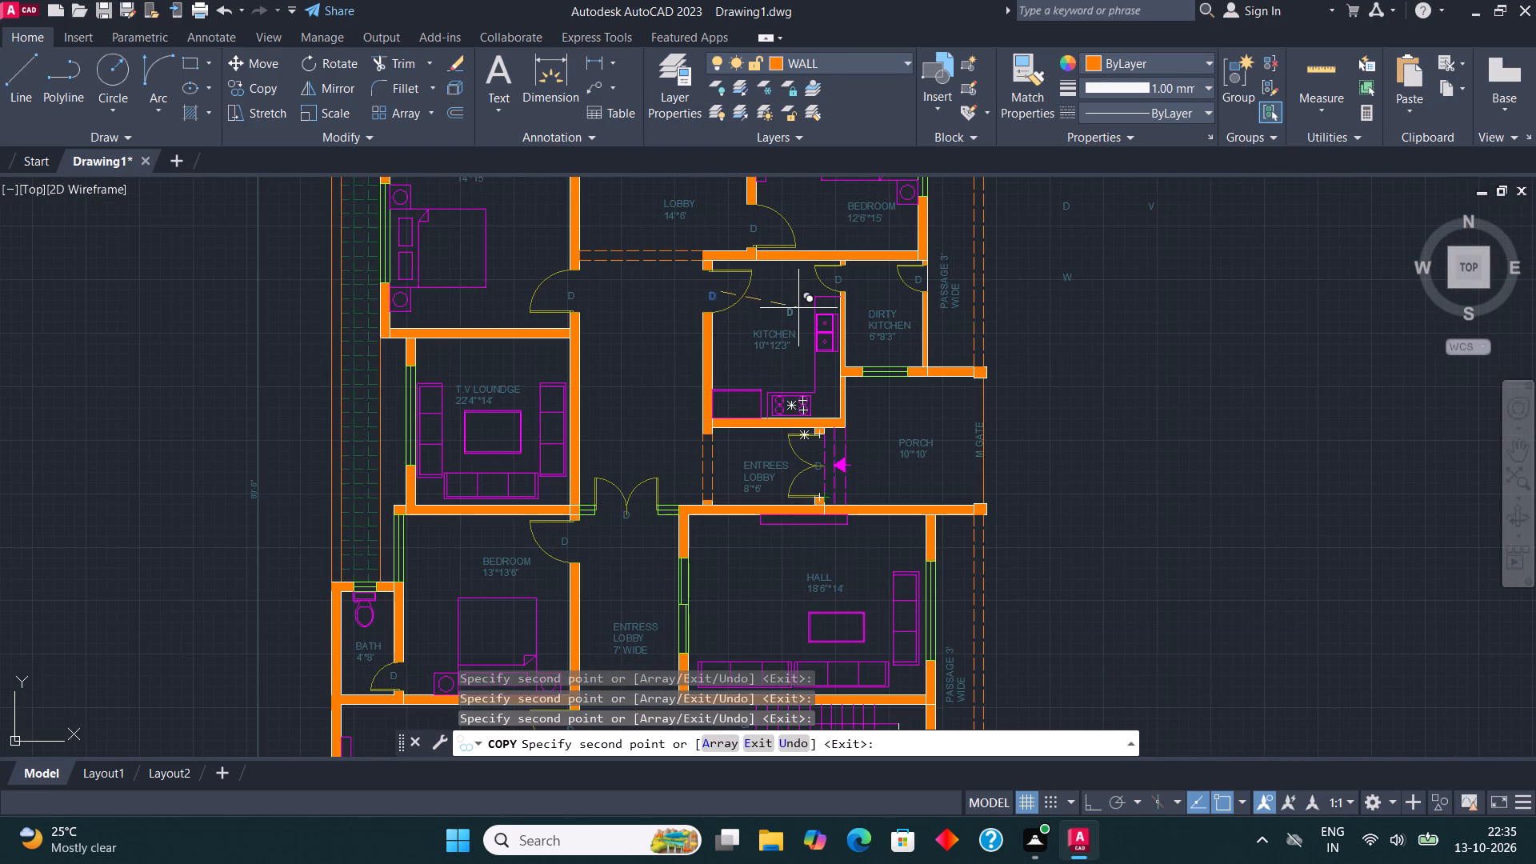
middle_drag(806, 311, 835, 475)
middle_drag(827, 297, 854, 464)
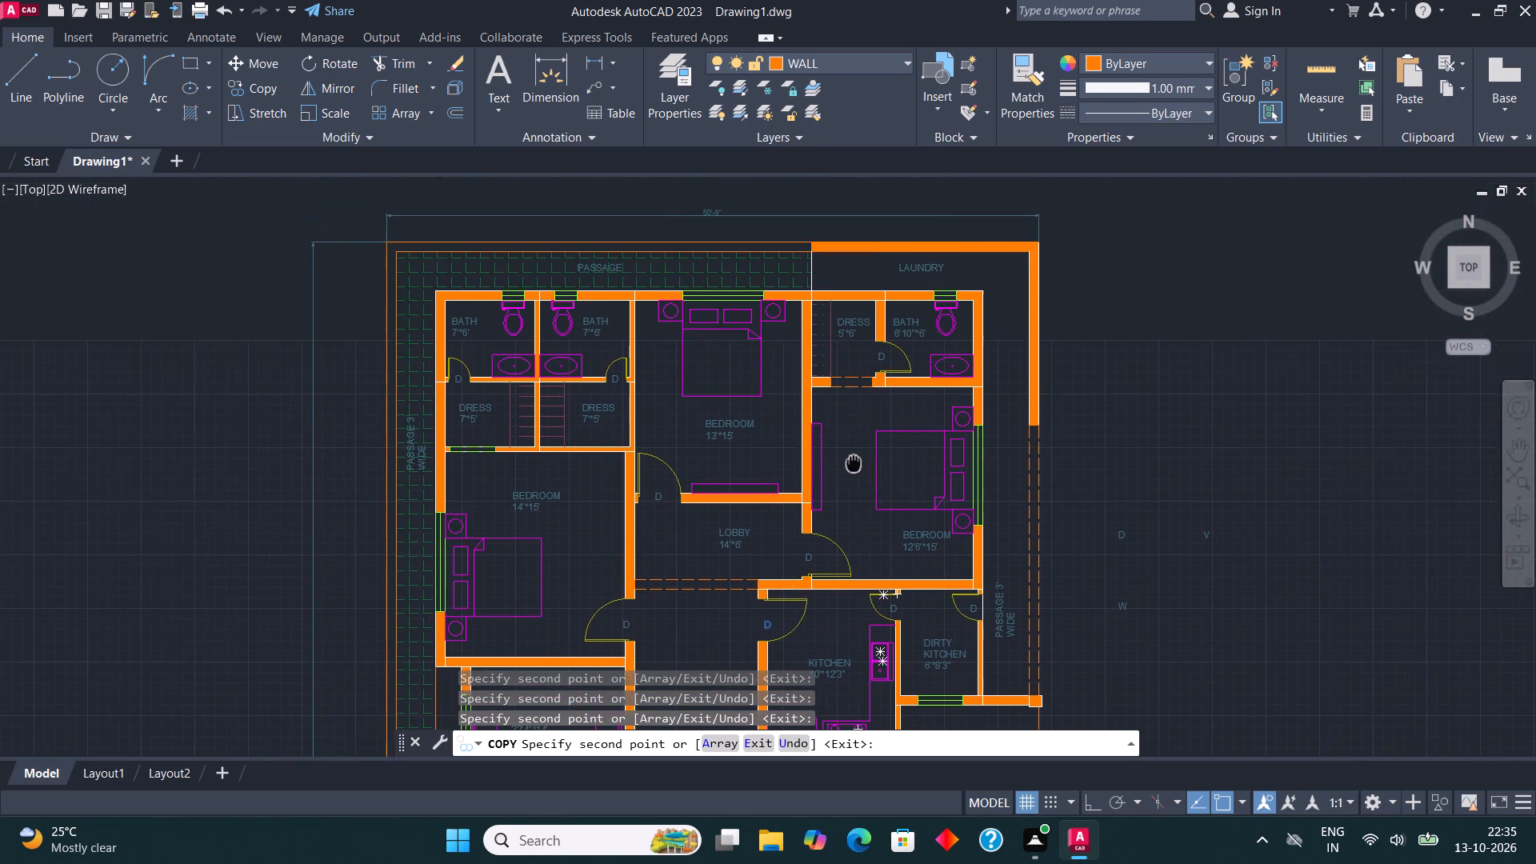
middle_drag(854, 464, 855, 466)
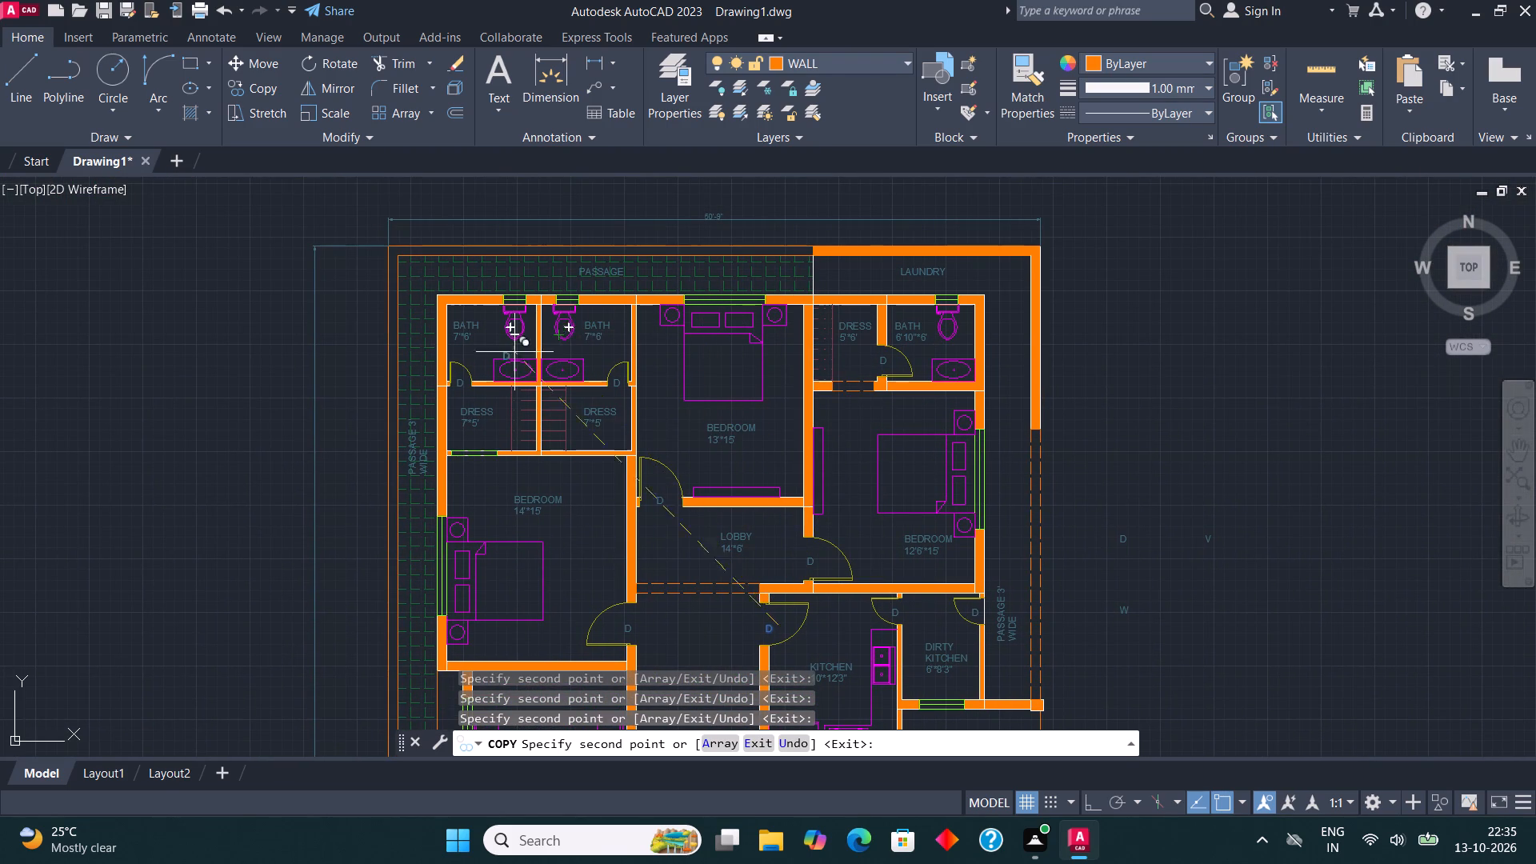
scroll(462, 378, down, 3)
key(Escape)
Copy the spare W tag to the windows of the 13'*15', 14'*15' and 12'6"*15' bedrooms.
scroll(606, 406, up, 4)
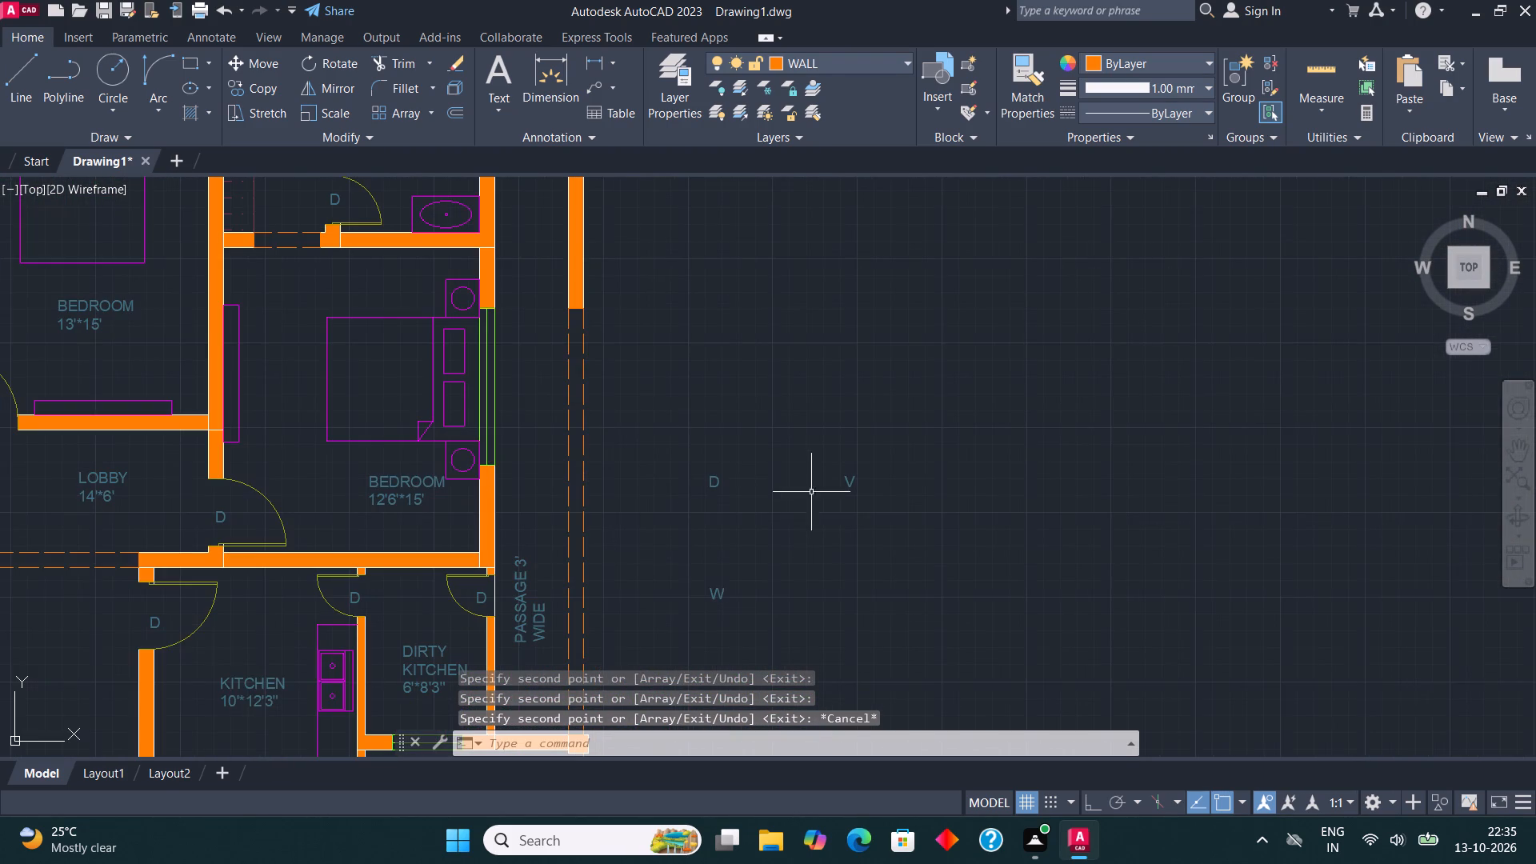
click(715, 590)
click(266, 86)
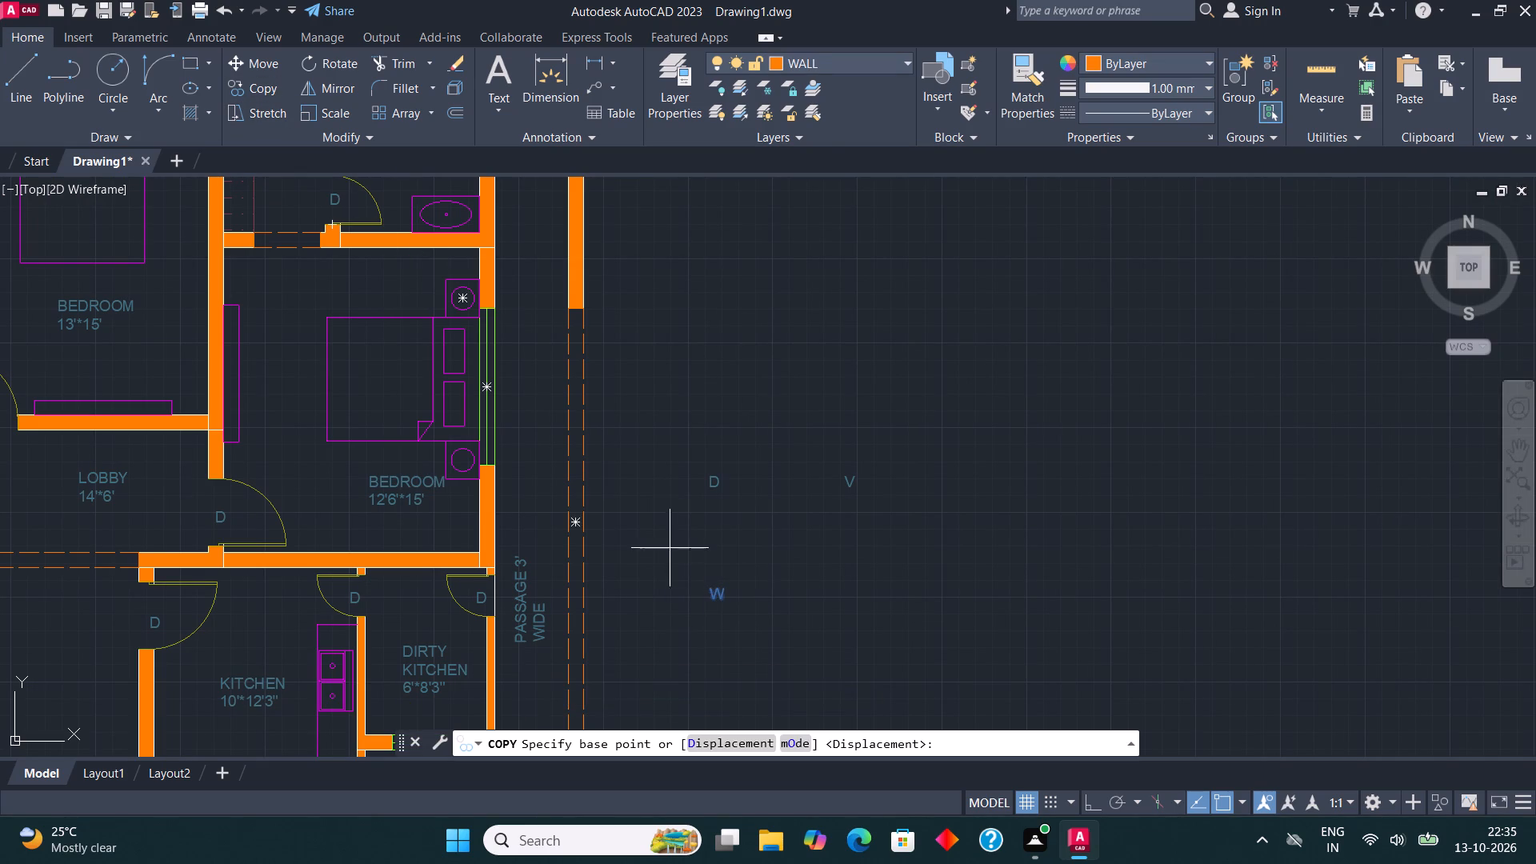
click(721, 592)
scroll(843, 533, down, 3)
scroll(620, 438, up, 4)
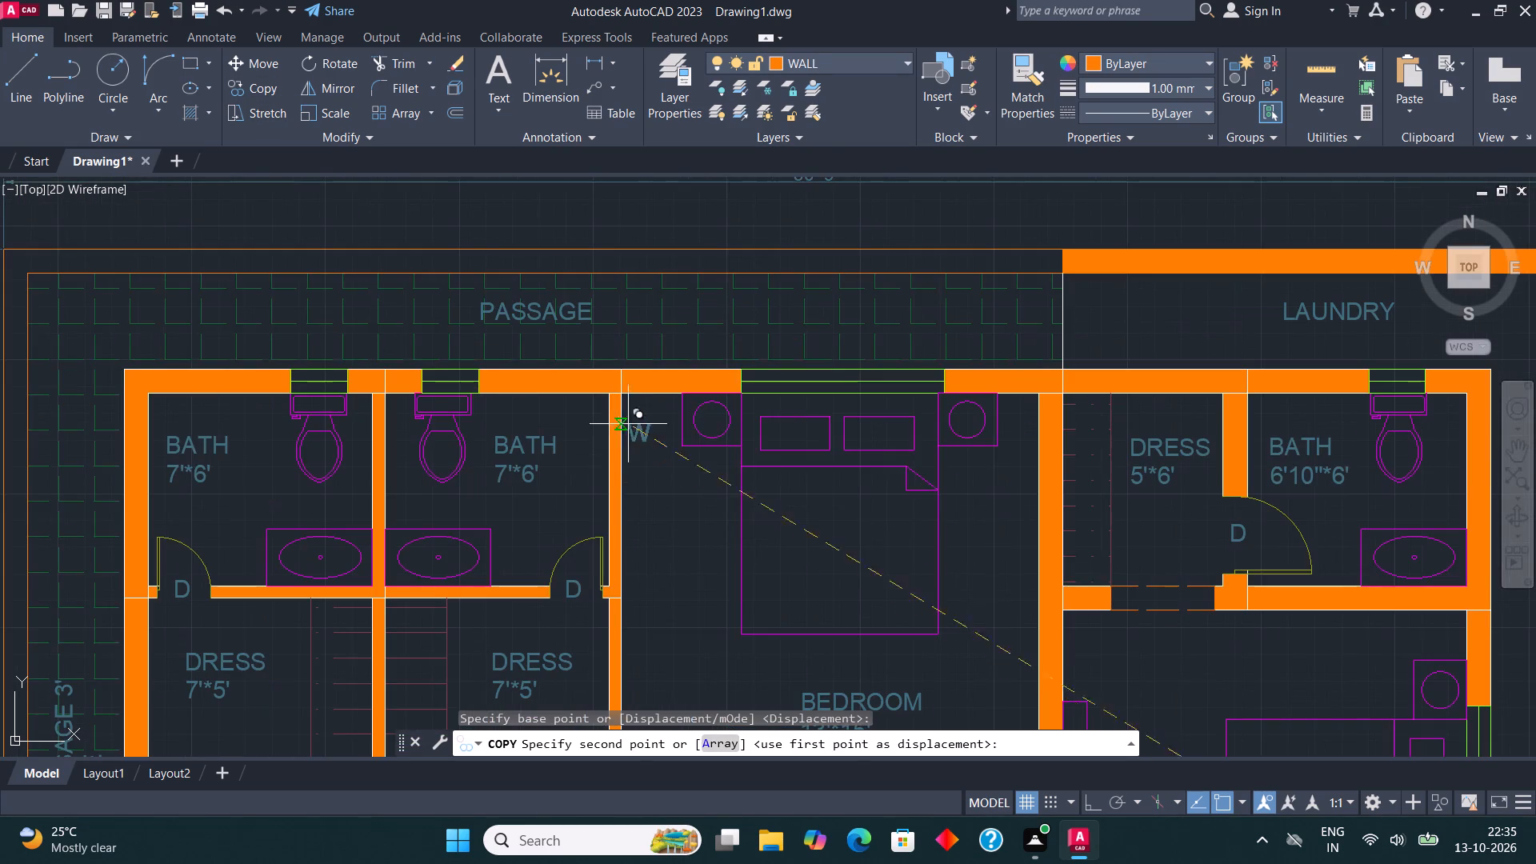
scroll(830, 350, up, 2)
click(788, 350)
scroll(701, 354, down, 2)
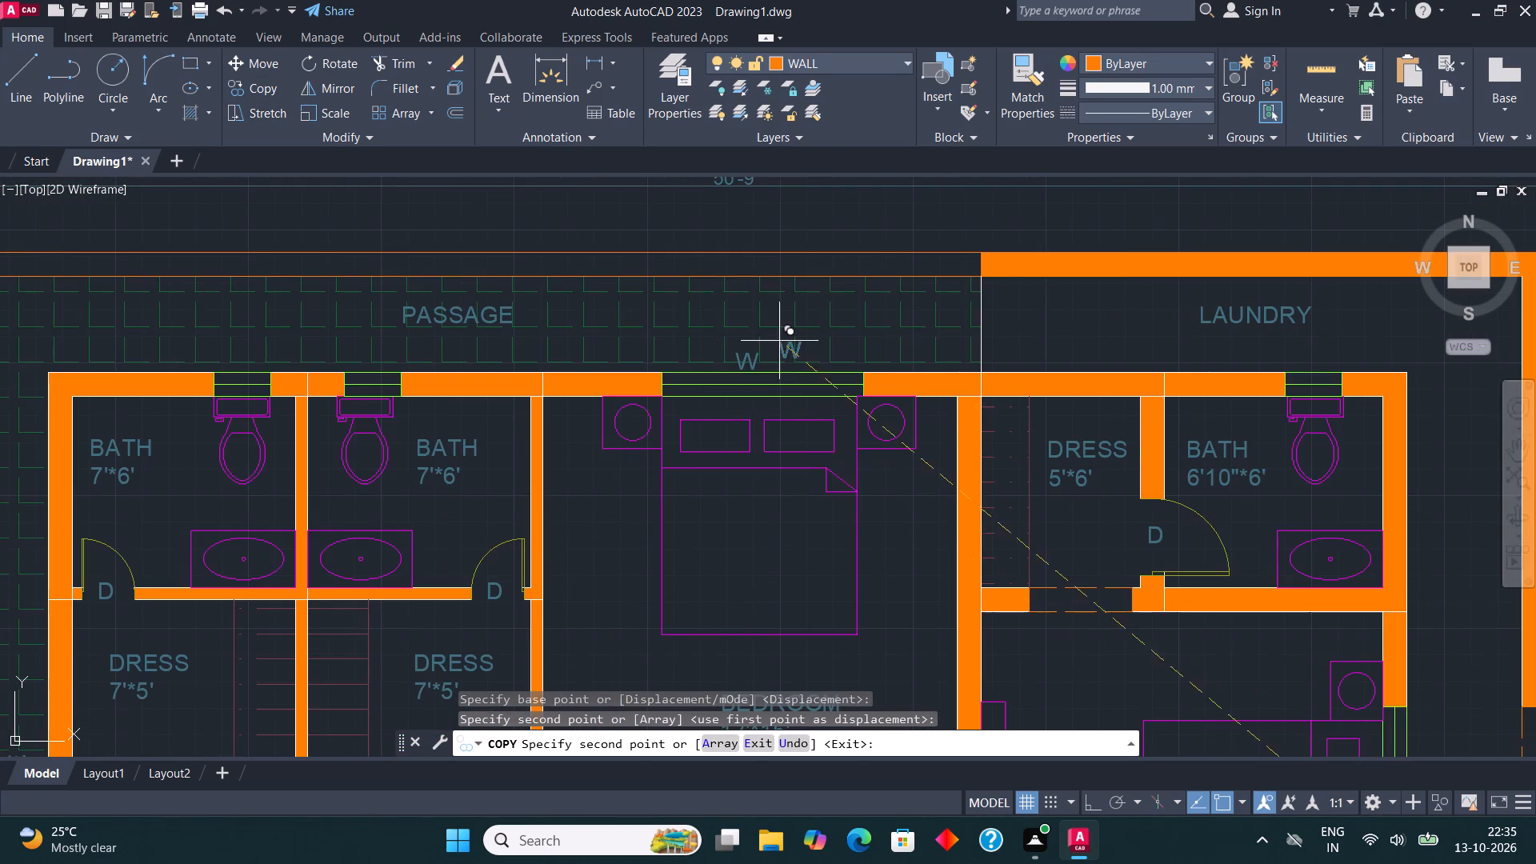
scroll(1032, 302, down, 2)
middle_drag(1006, 421, 991, 299)
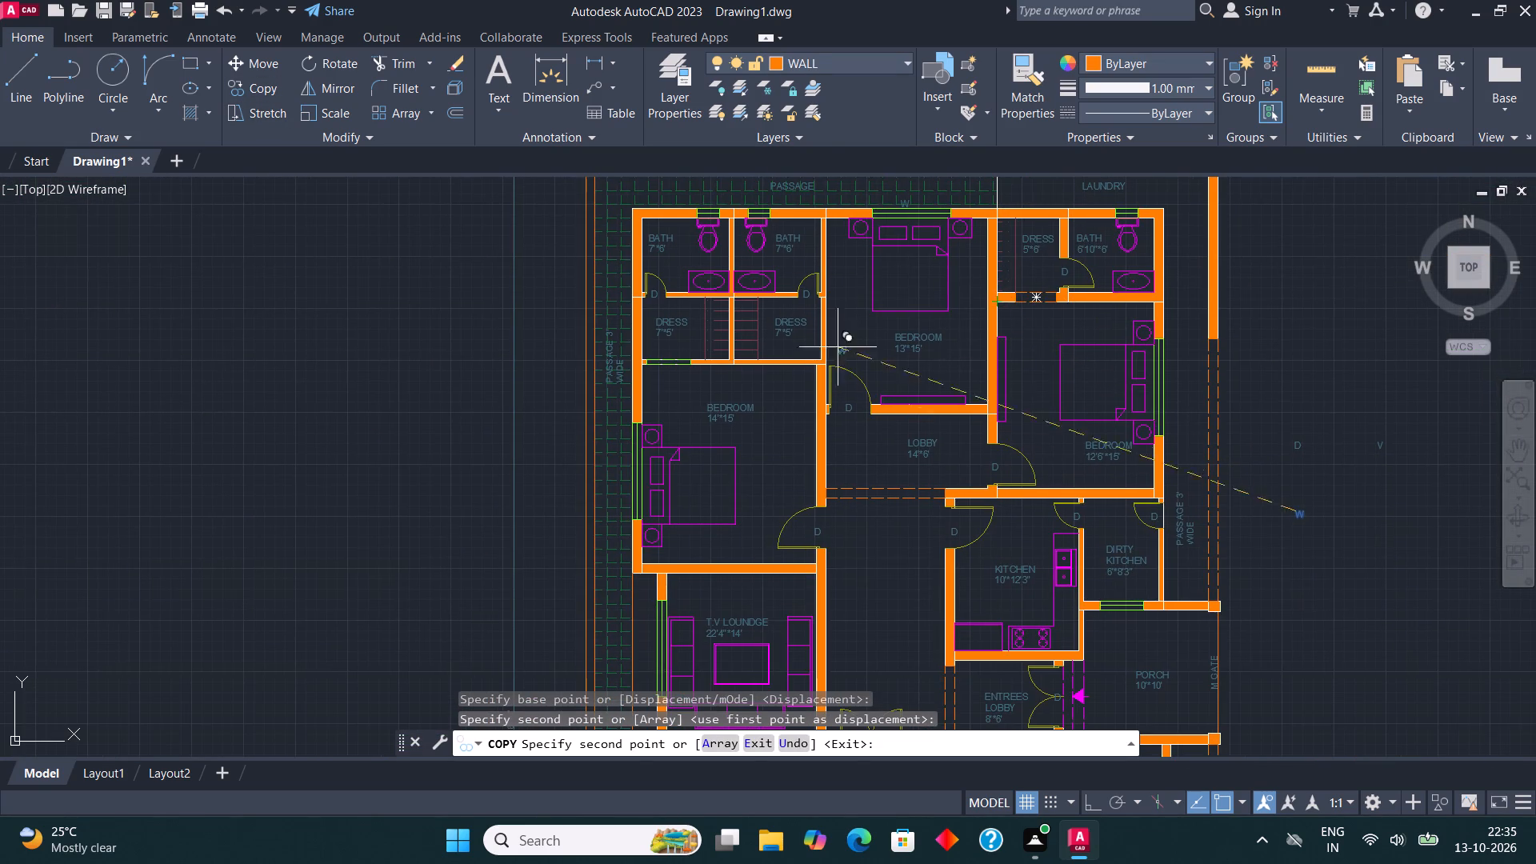
scroll(617, 497, up, 3)
click(624, 405)
scroll(622, 477, down, 4)
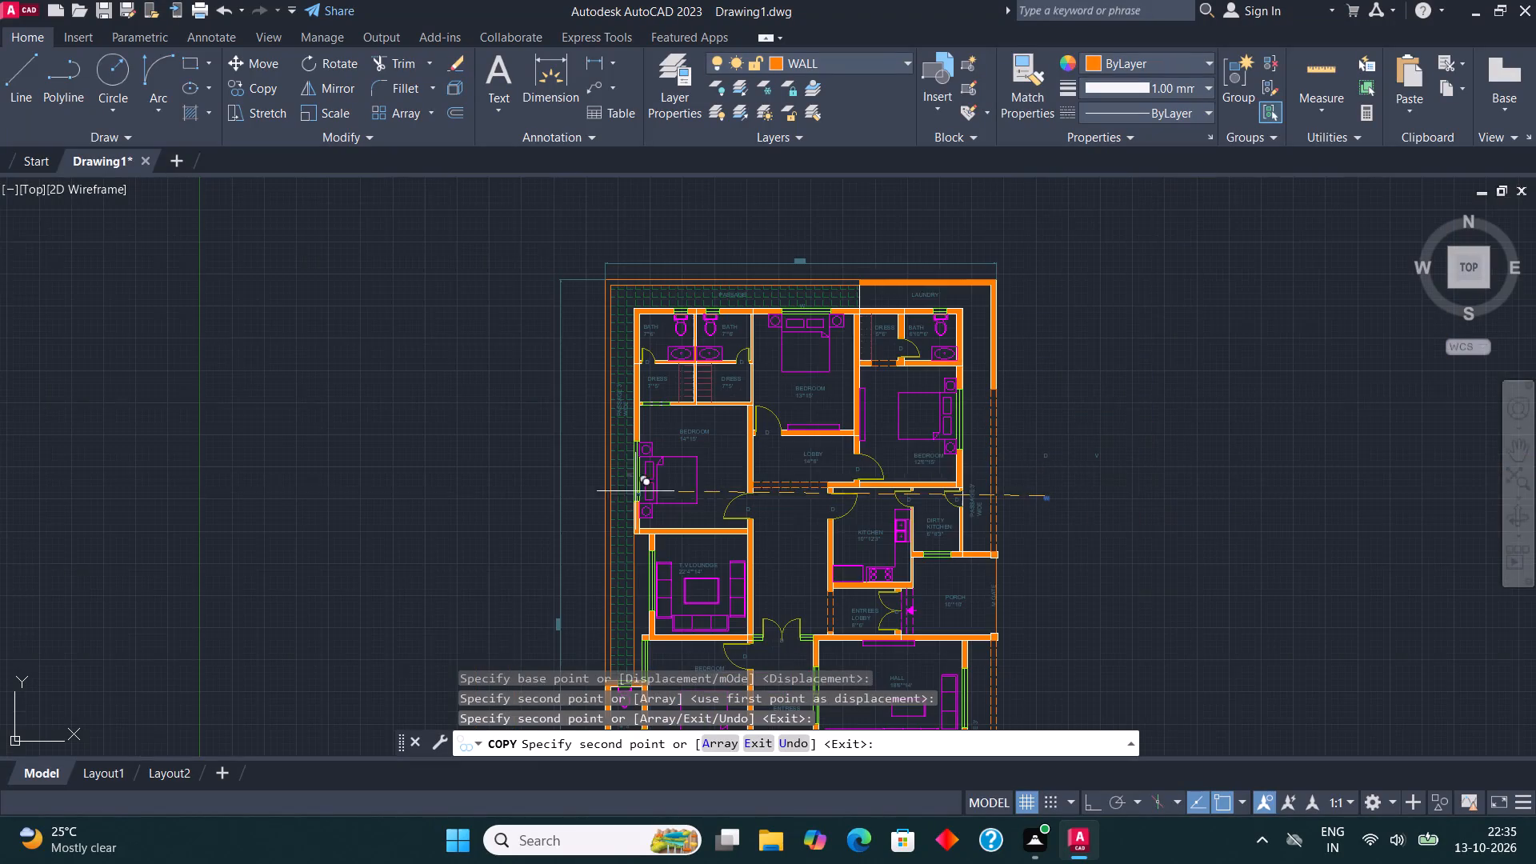
scroll(990, 422, up, 4)
click(802, 392)
scroll(846, 314, down, 2)
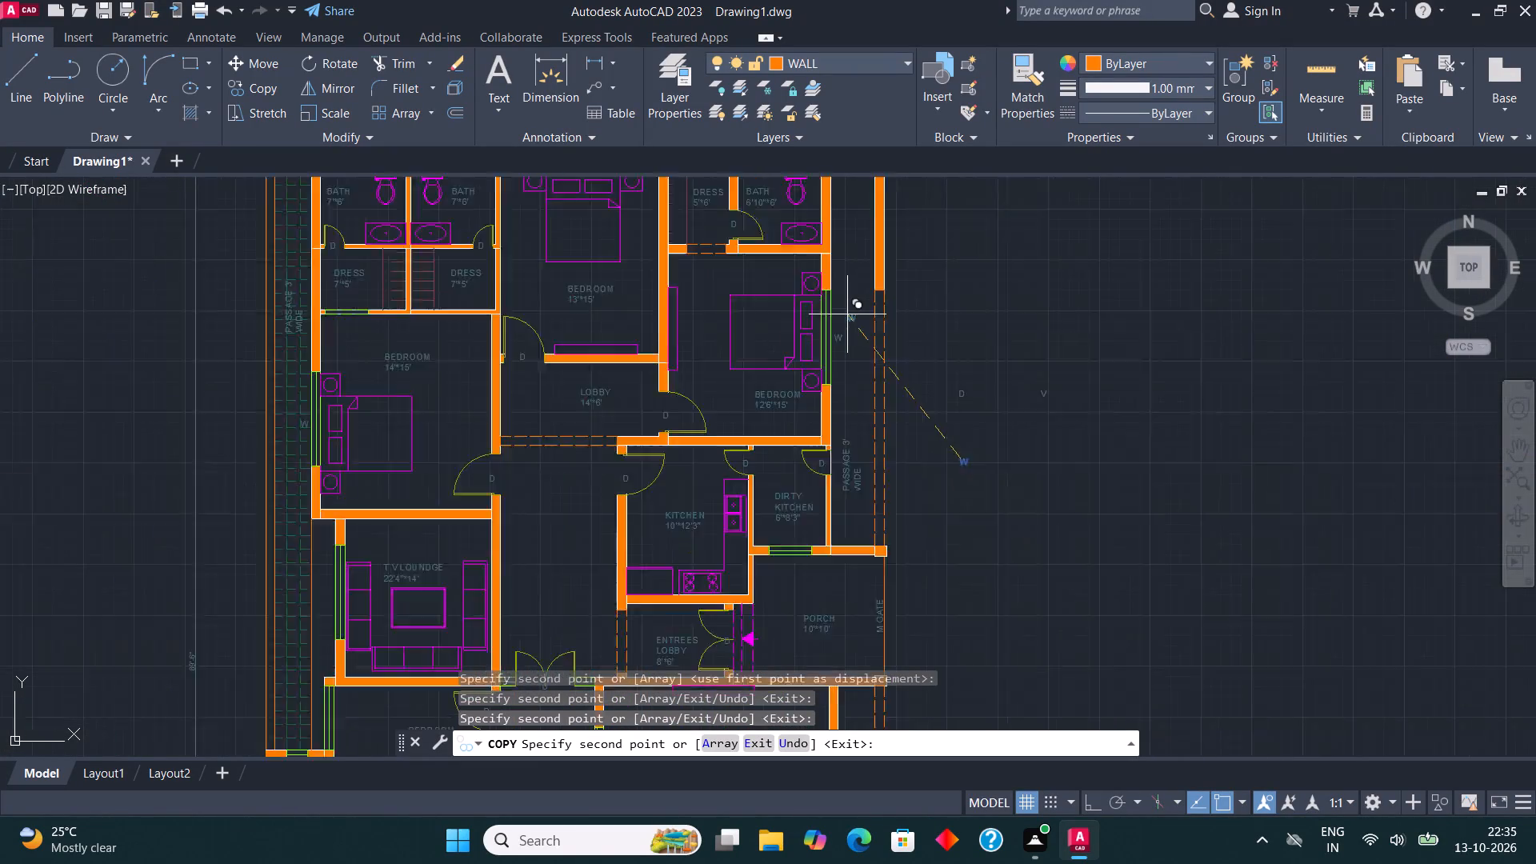
Place W tag copies outside the west windows of the T.V. loundge and the 13'*13'6" bedroom.
scroll(847, 314, down, 2)
scroll(508, 486, up, 5)
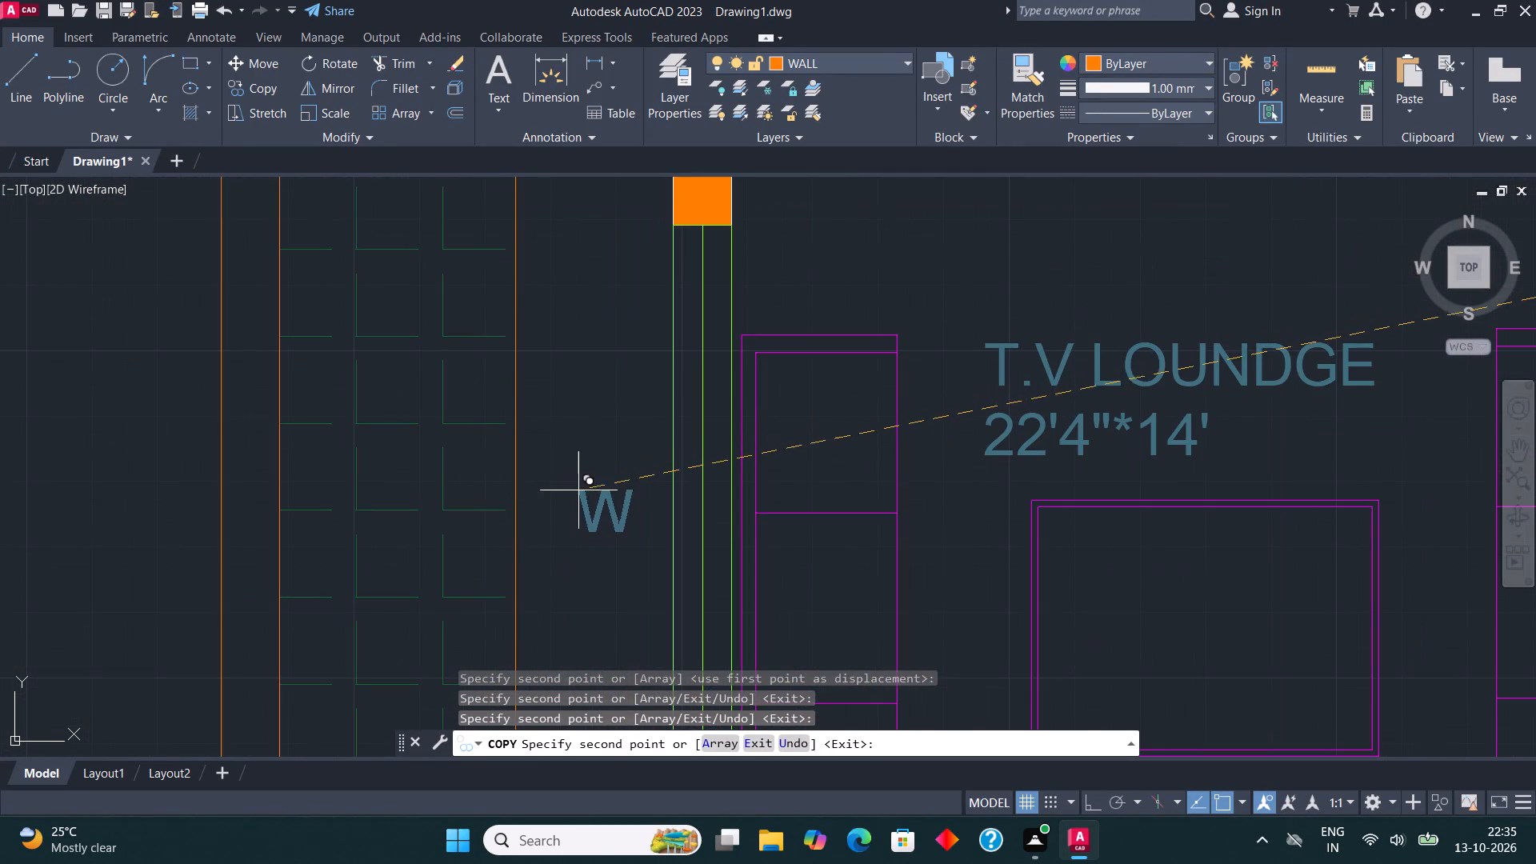
click(605, 485)
scroll(719, 331, down, 3)
scroll(658, 558, up, 2)
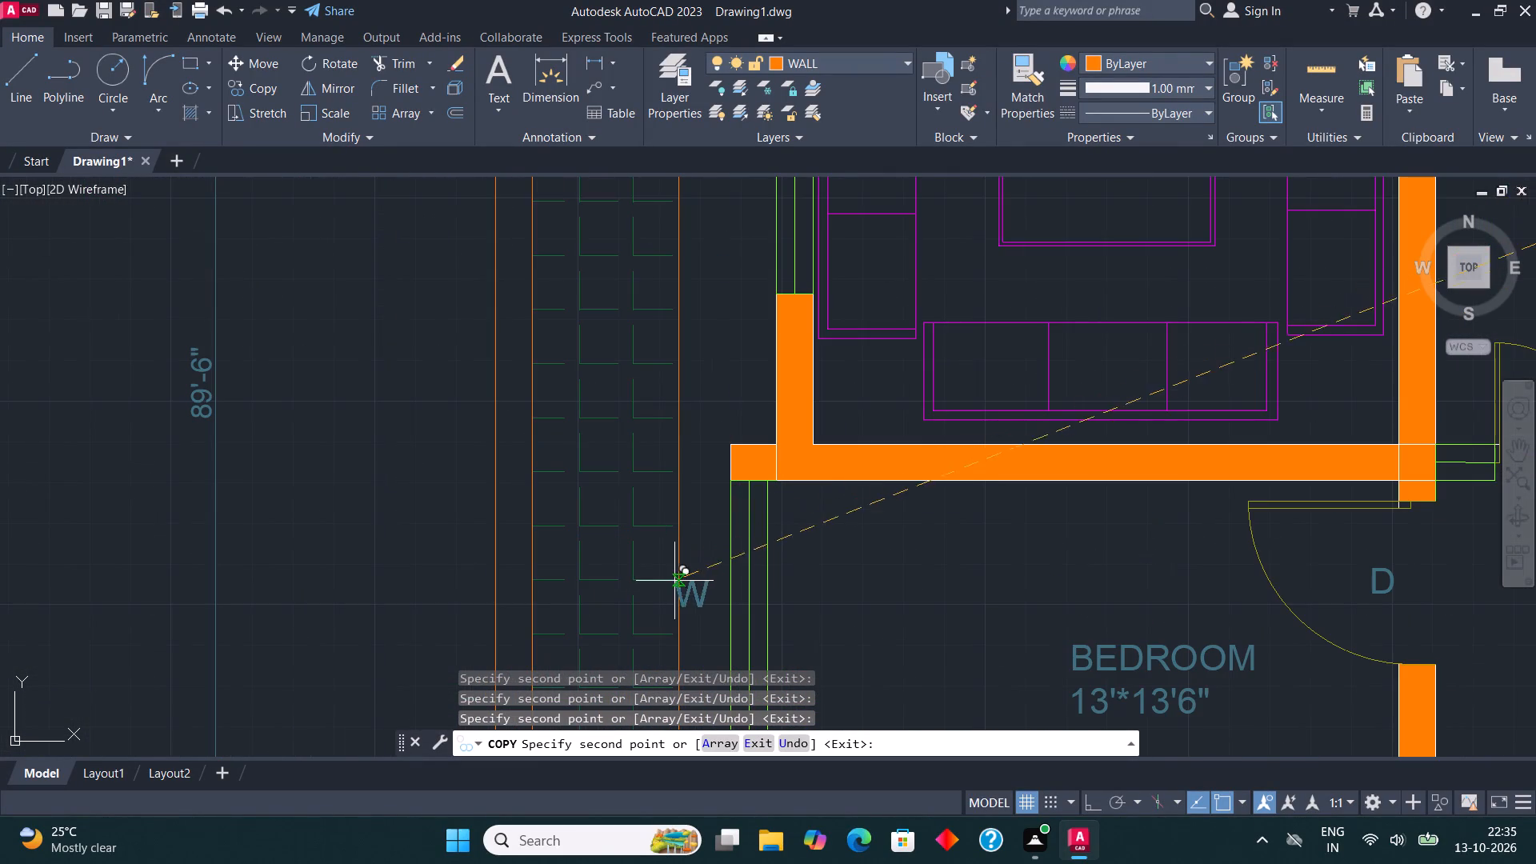
click(686, 594)
Place W tag copies at the hall's west and east windows and at the stair hall's east window.
scroll(709, 341, down, 3)
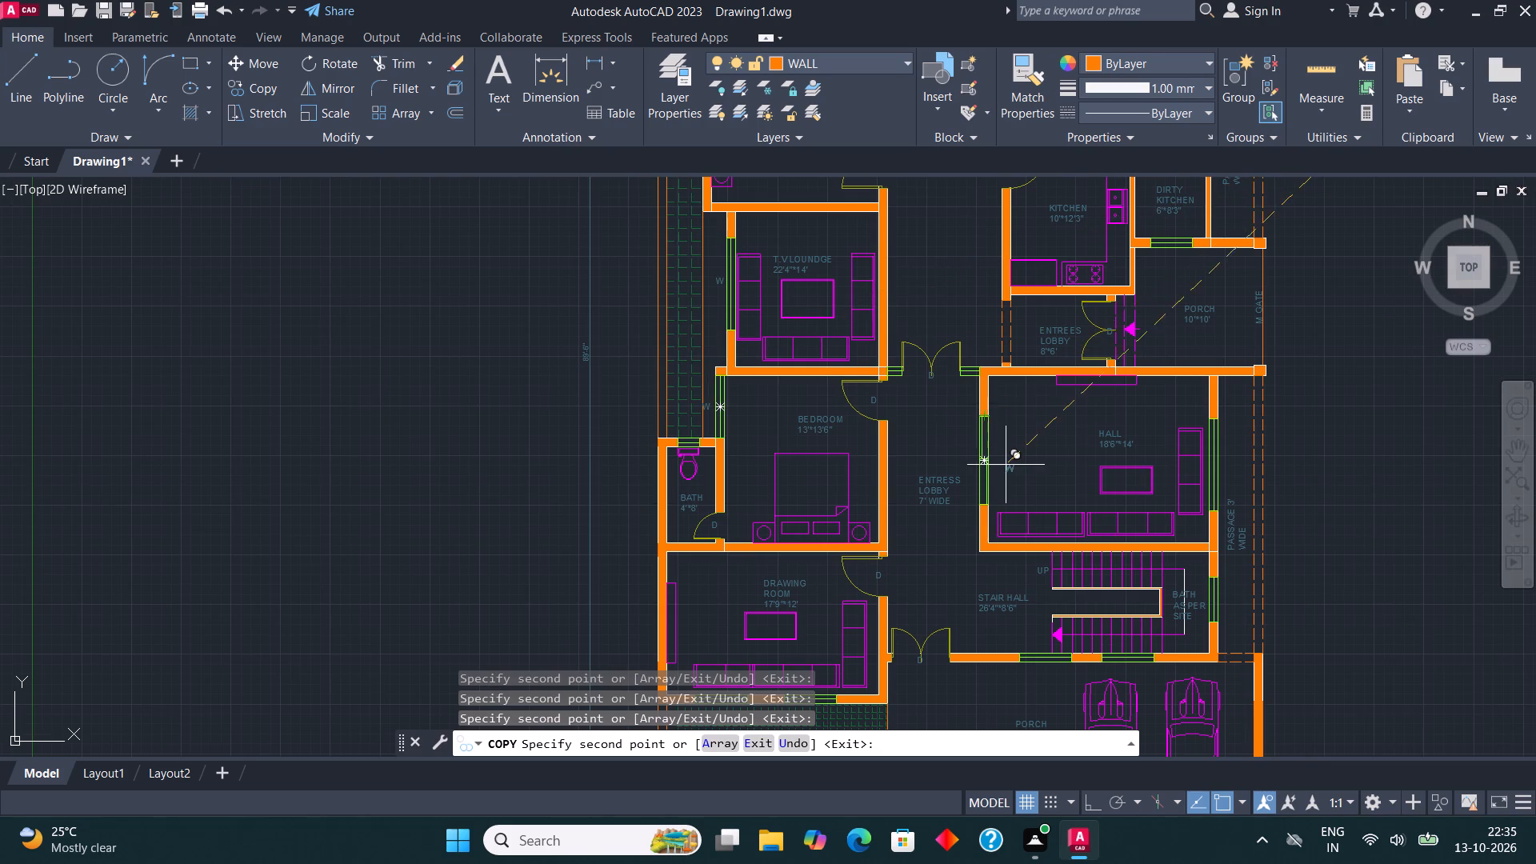
scroll(1006, 465, up, 3)
click(949, 436)
scroll(706, 463, down, 3)
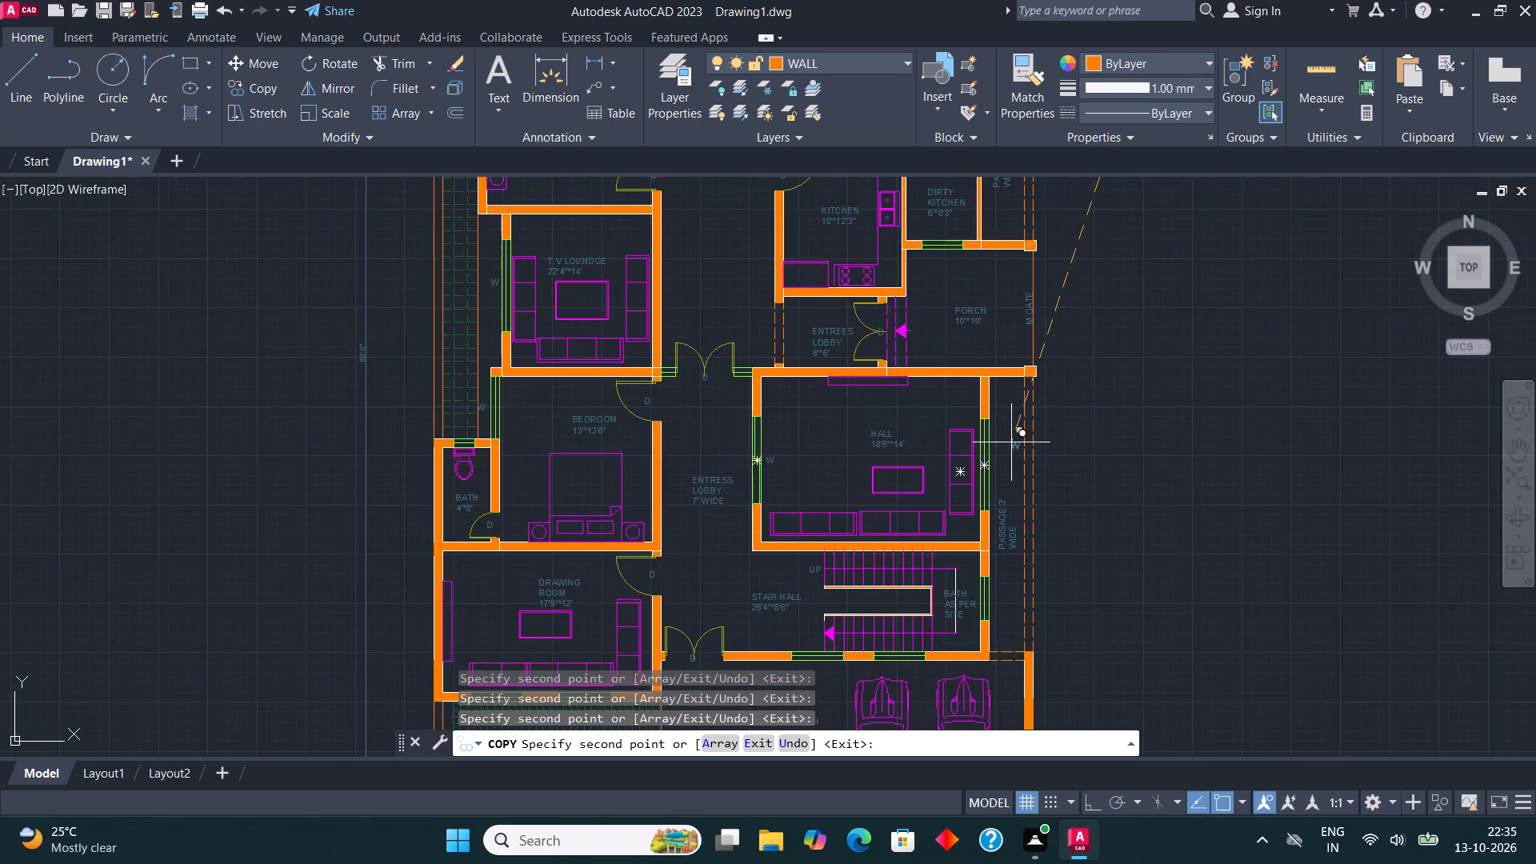
scroll(1022, 439, up, 2)
click(941, 491)
scroll(980, 303, down, 2)
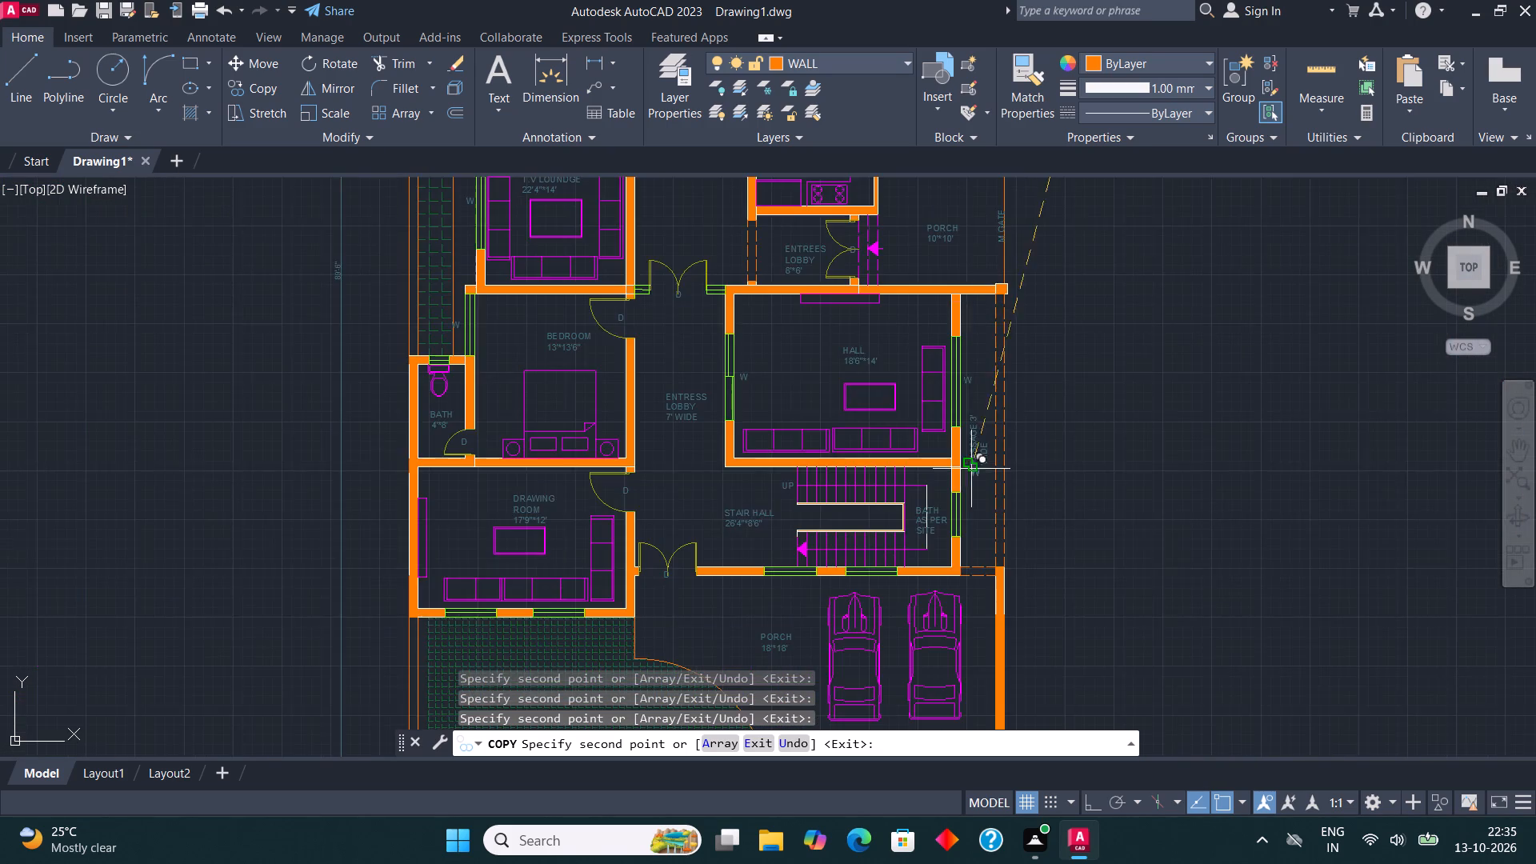
scroll(965, 509, up, 2)
click(967, 509)
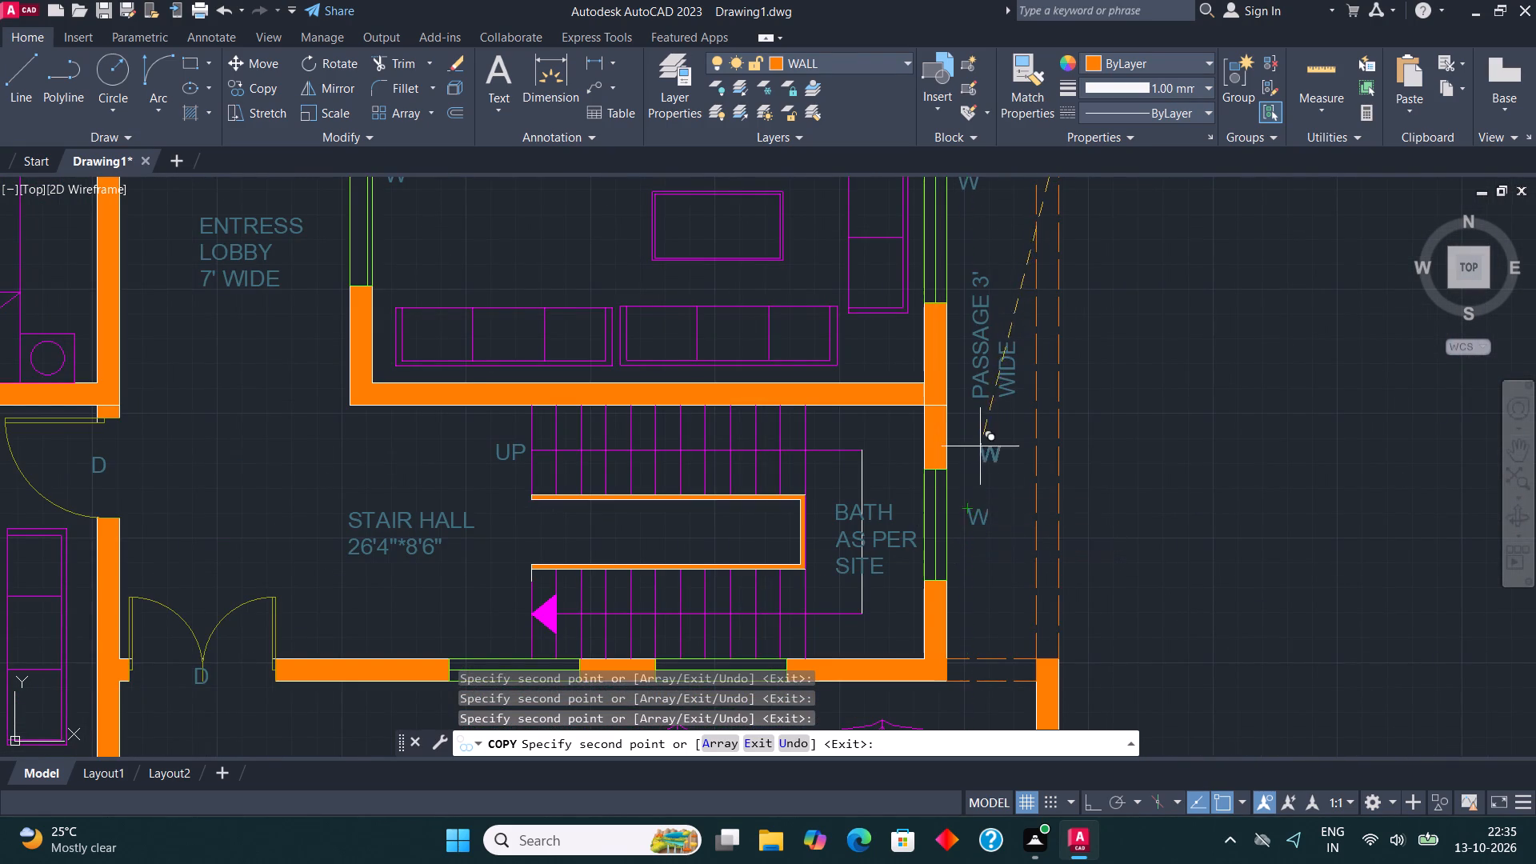
Place W tag copies below the stair hall's two porch-side windows and the drawing room's two lawn-side windows.
scroll(1076, 314, down, 2)
scroll(915, 469, up, 3)
click(659, 455)
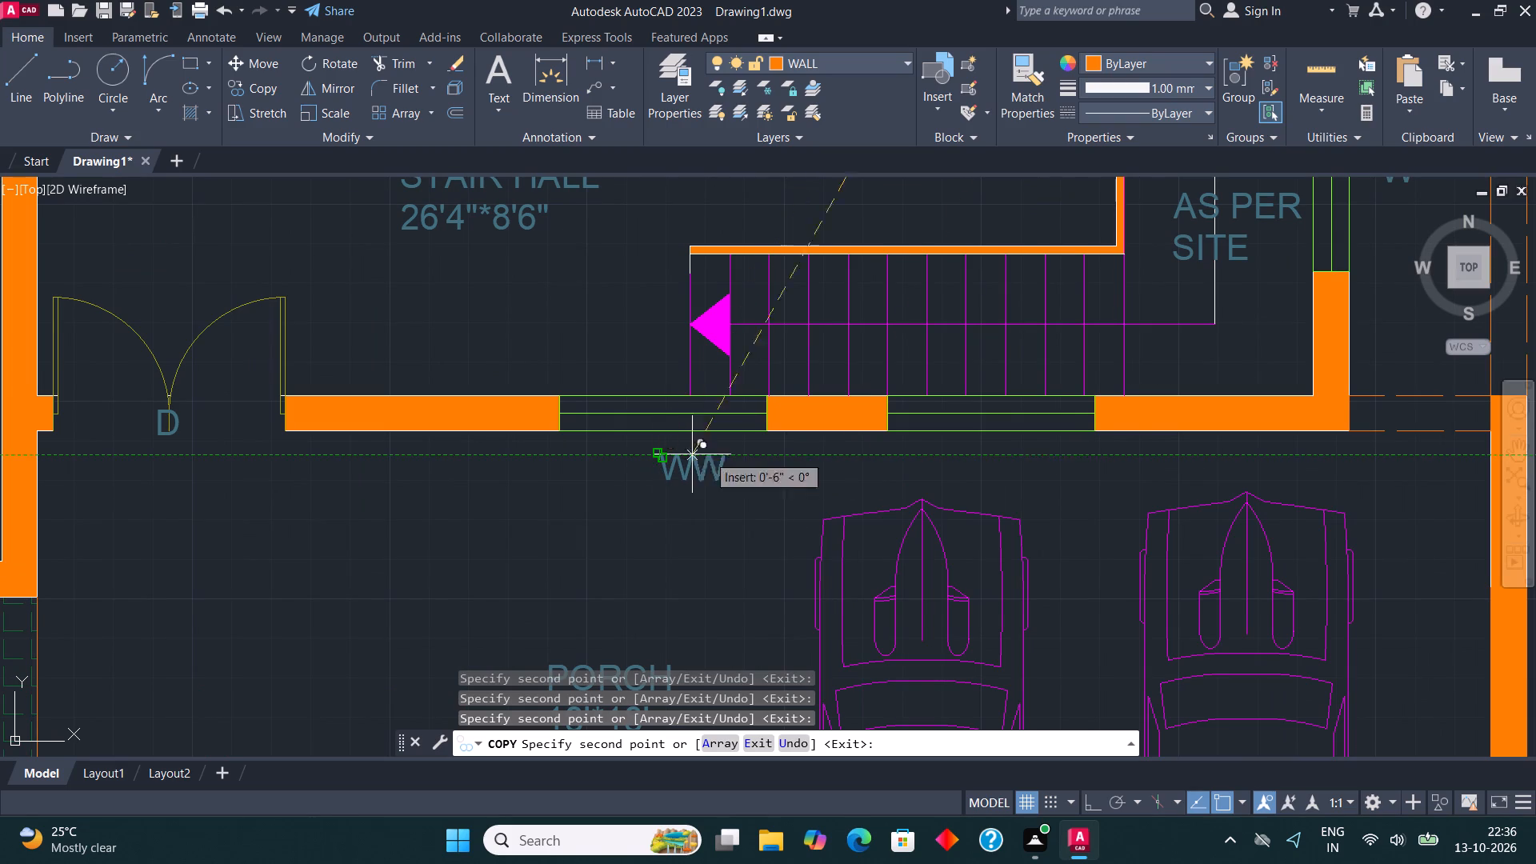
click(989, 445)
scroll(992, 454, down, 3)
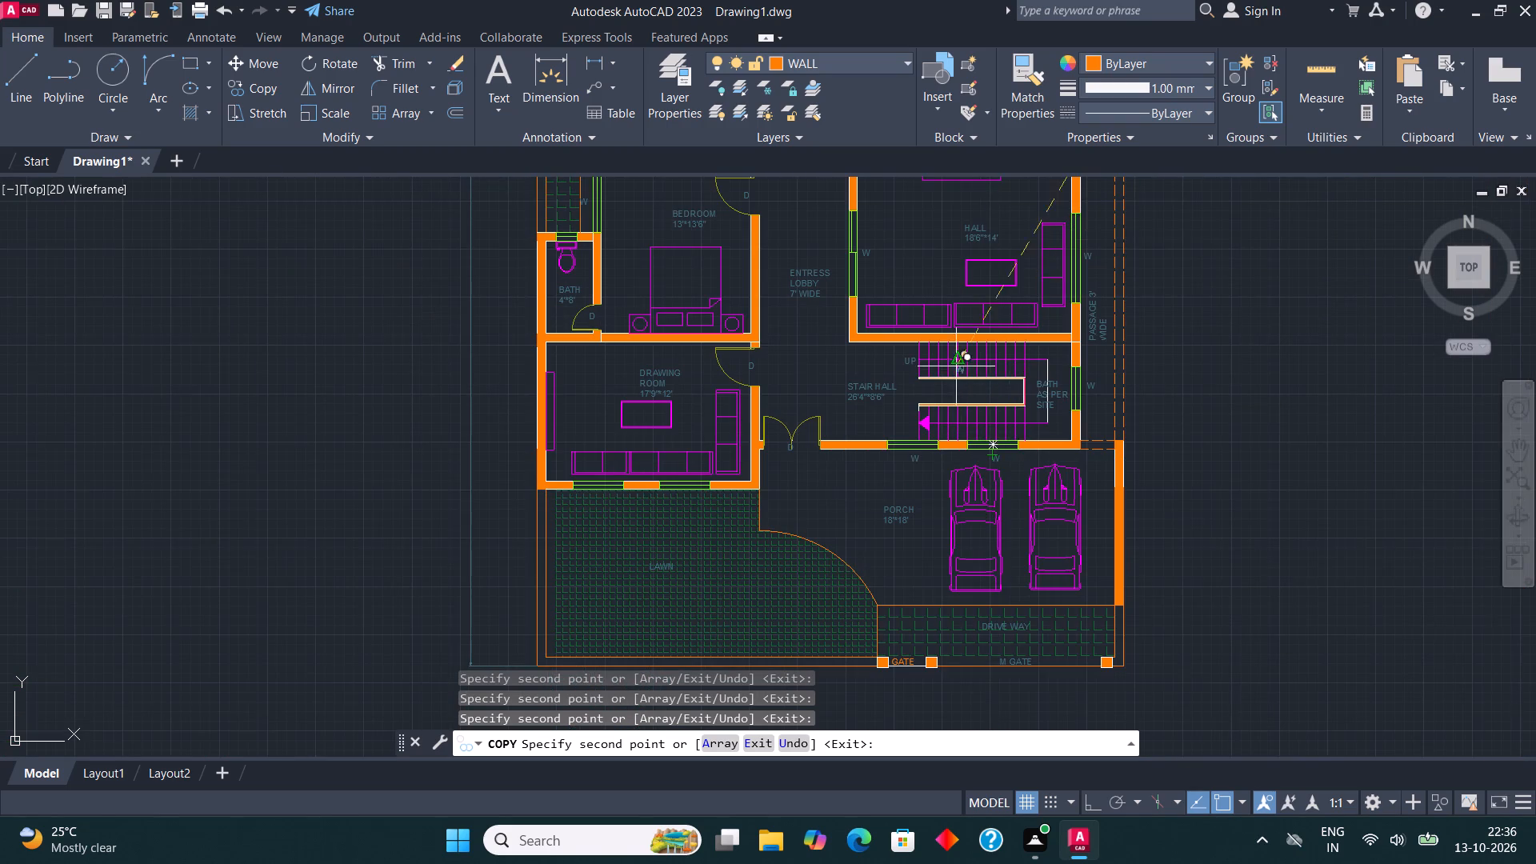
scroll(652, 496, up, 3)
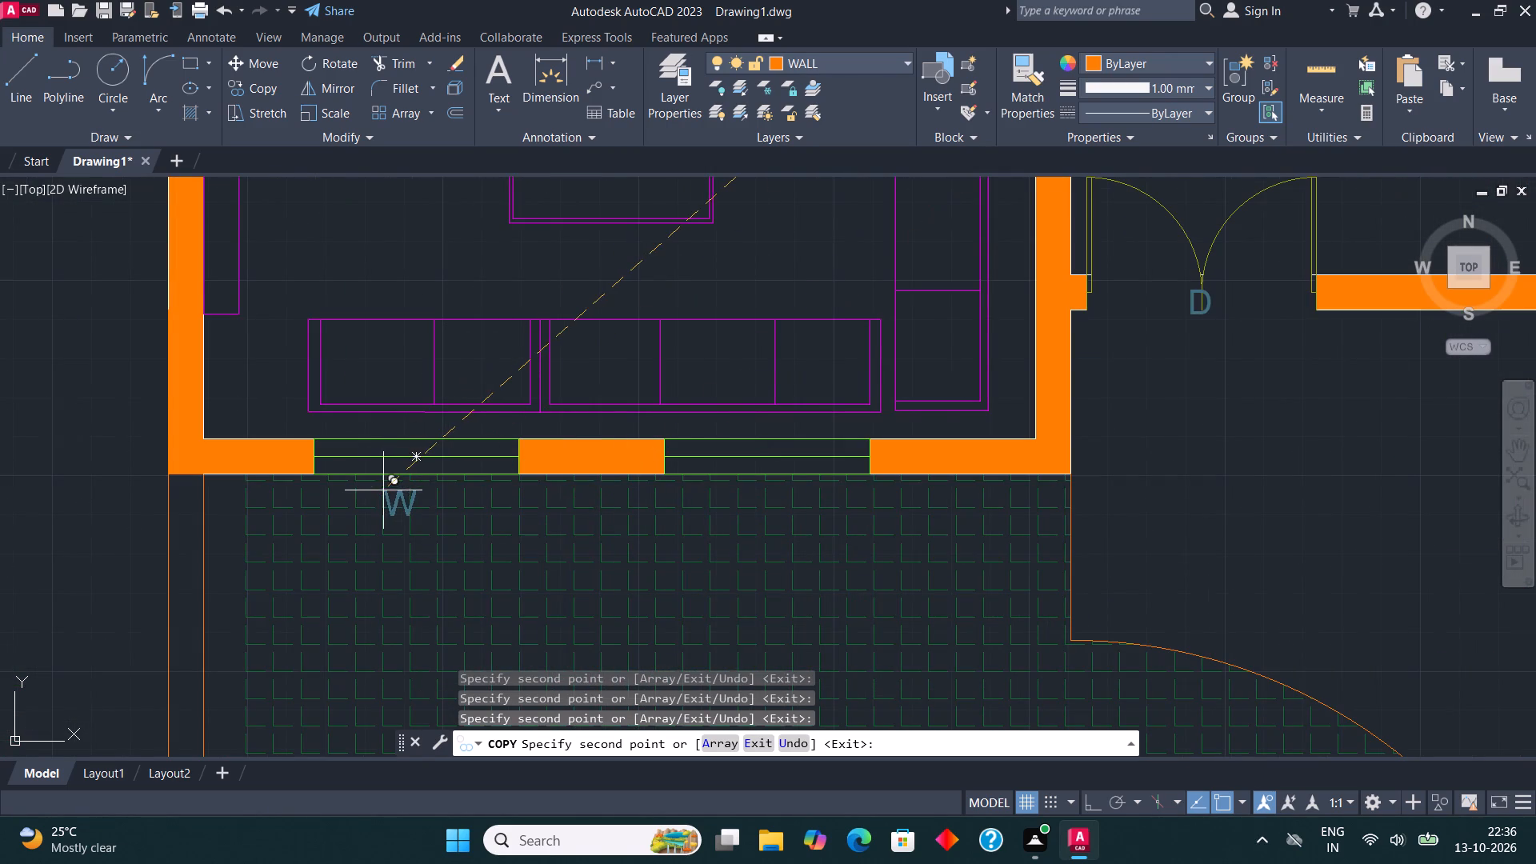
click(383, 490)
click(742, 488)
scroll(770, 607, down, 1)
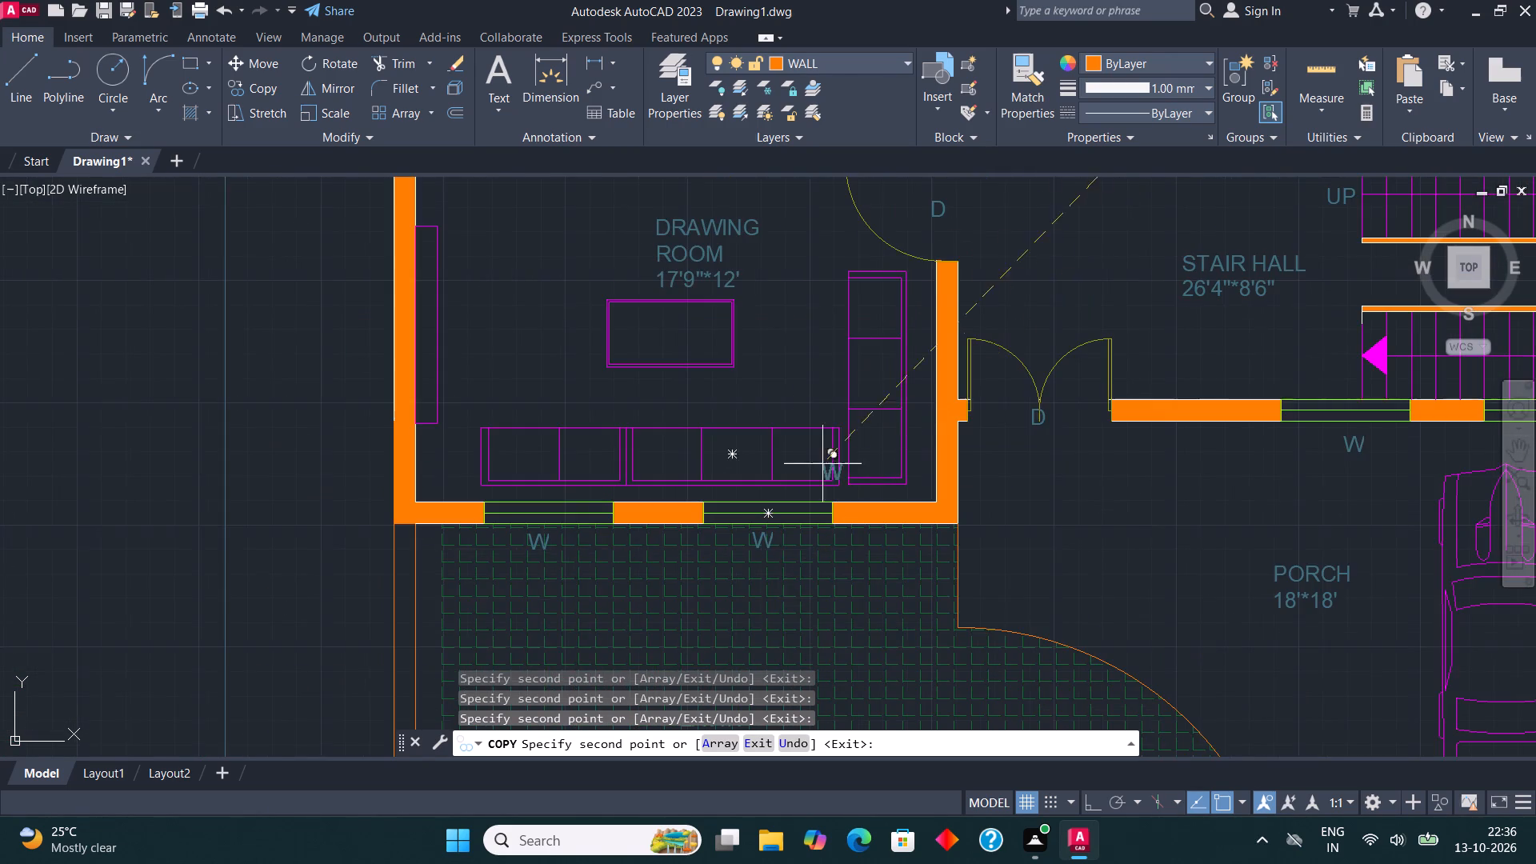
Place a W tag copy below the dirty kitchen's south window and finish copying.
middle_drag(839, 370, 816, 461)
scroll(803, 545, down, 2)
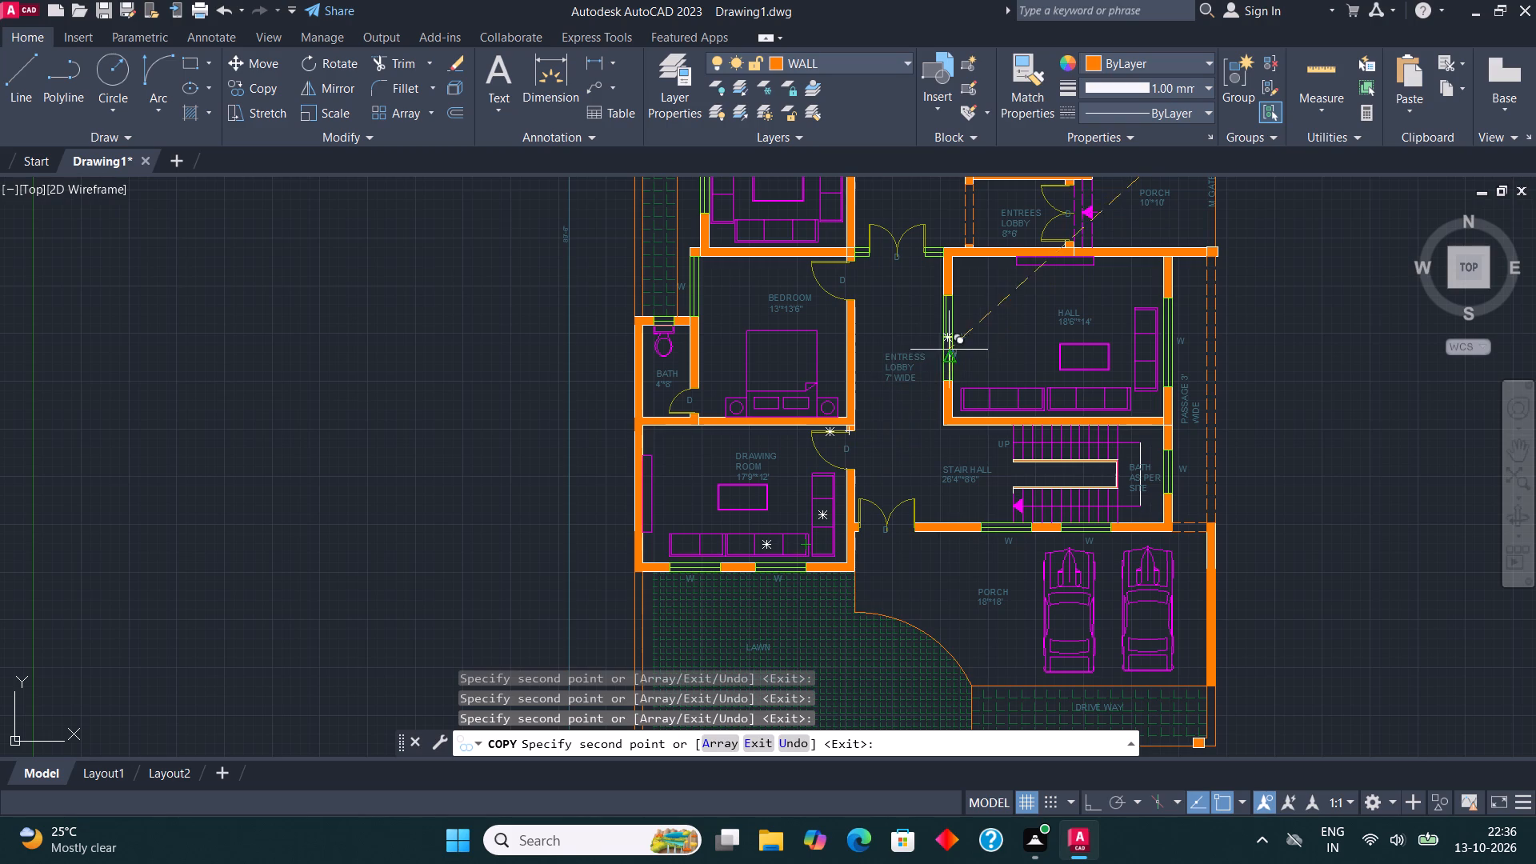
middle_drag(935, 251, 936, 333)
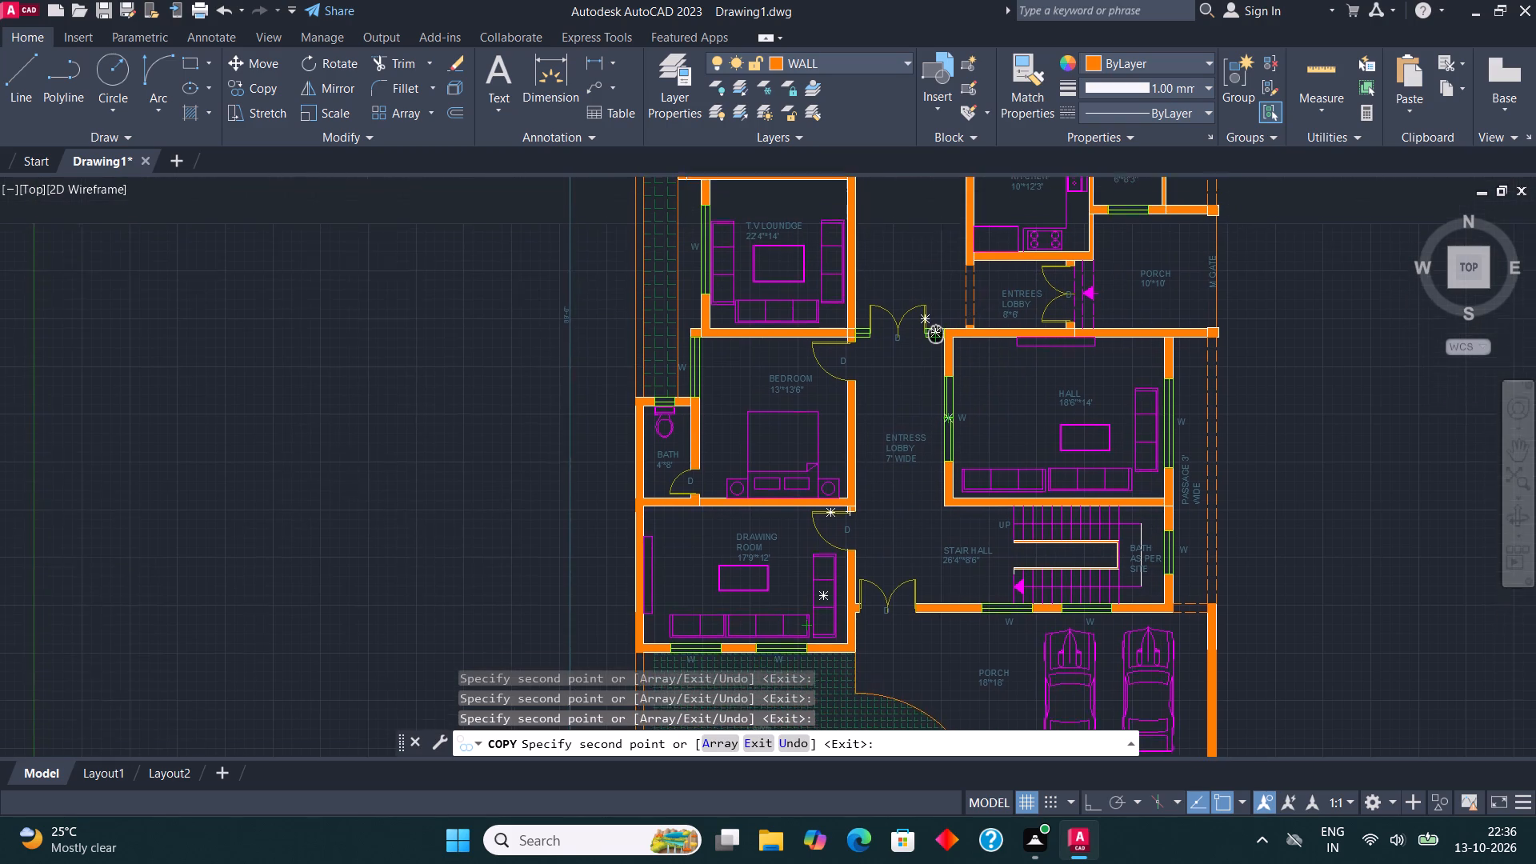
middle_drag(936, 333, 920, 446)
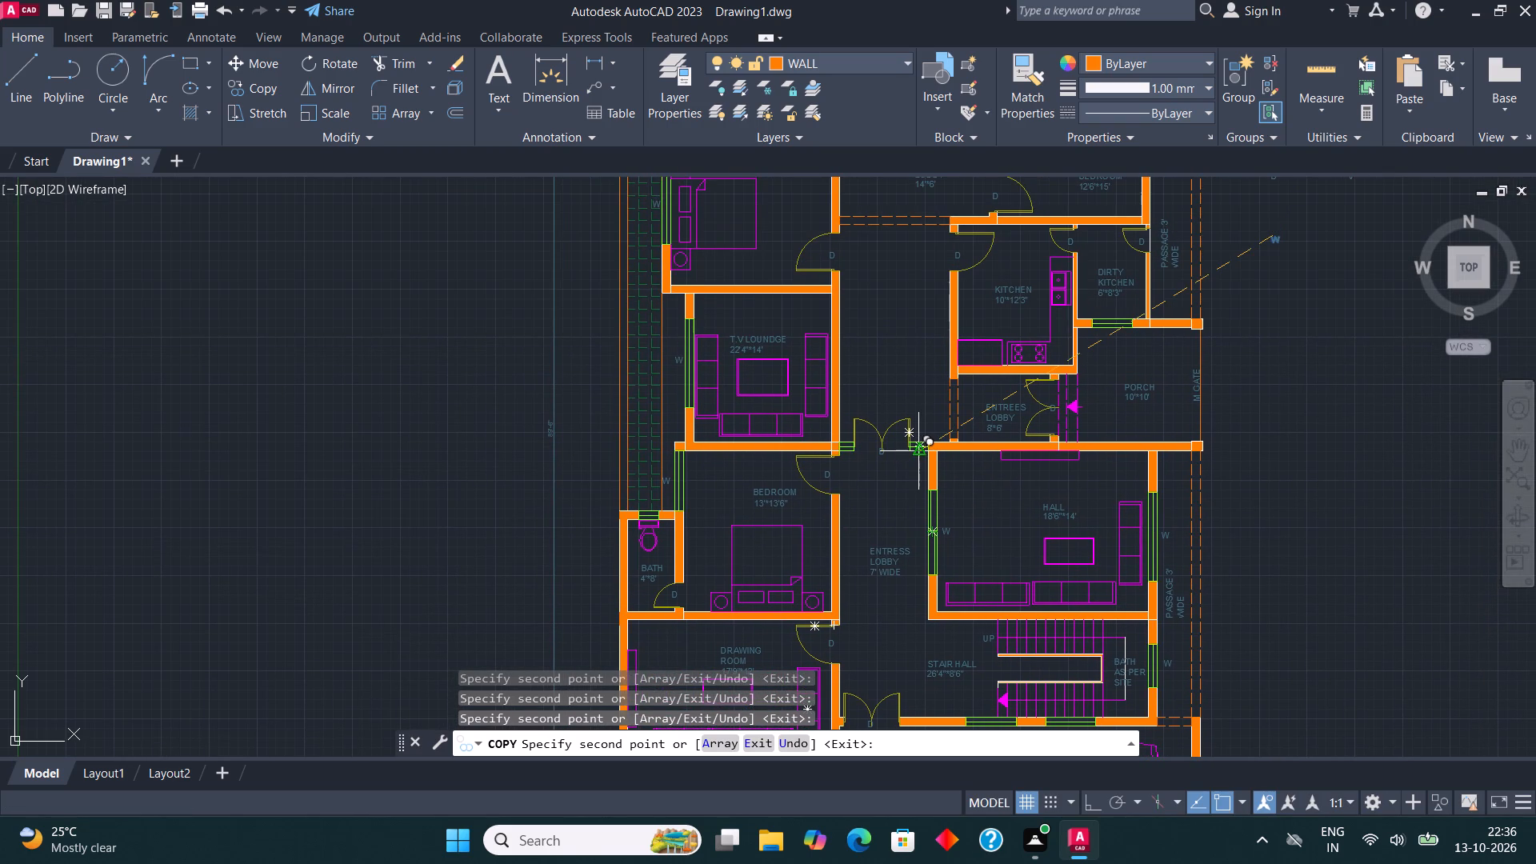
middle_drag(953, 250, 946, 396)
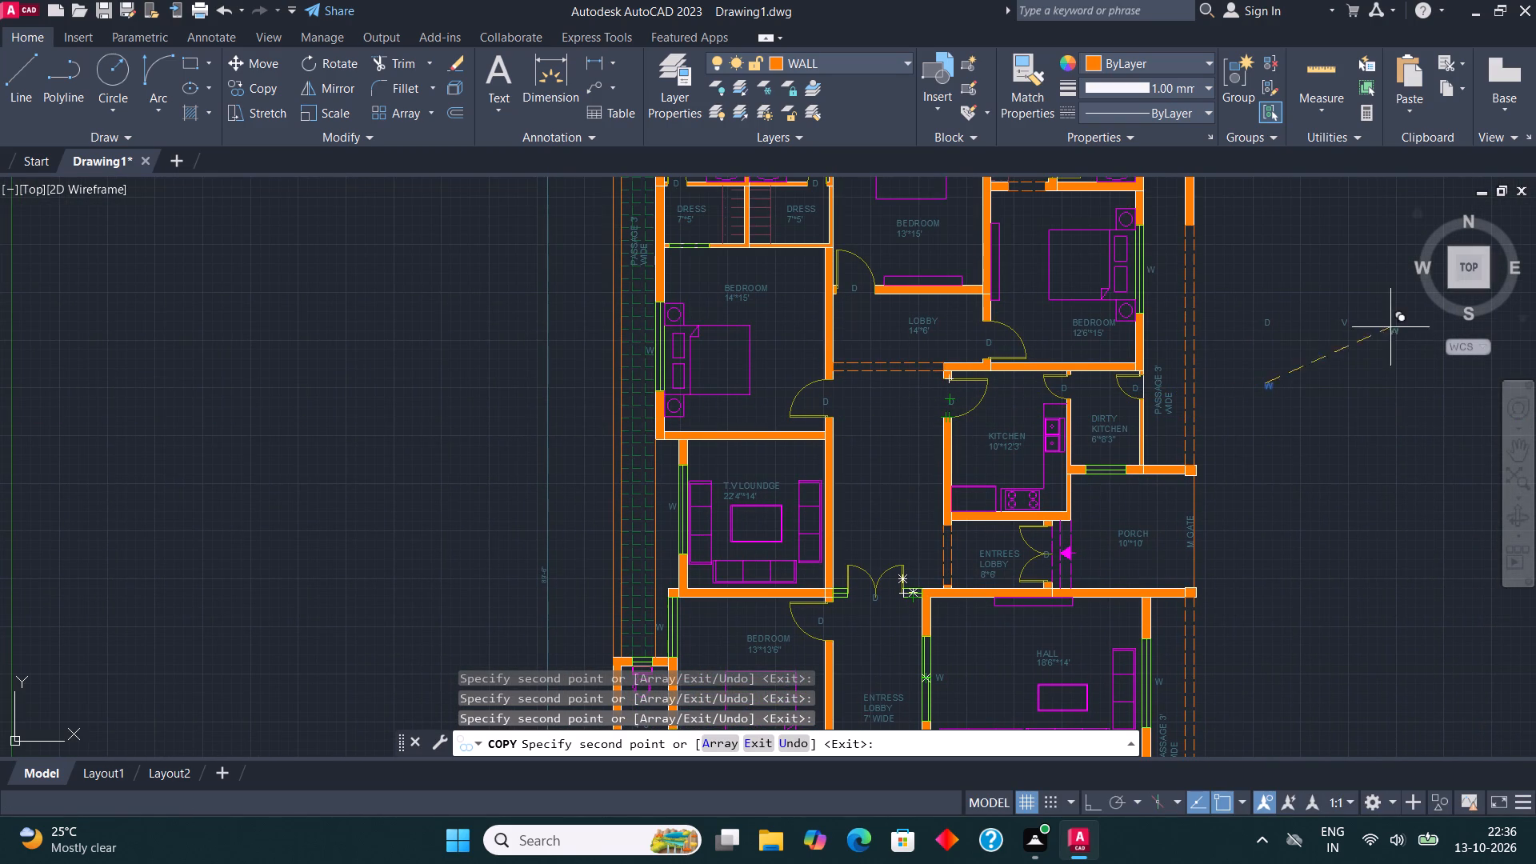
scroll(1125, 491, up, 4)
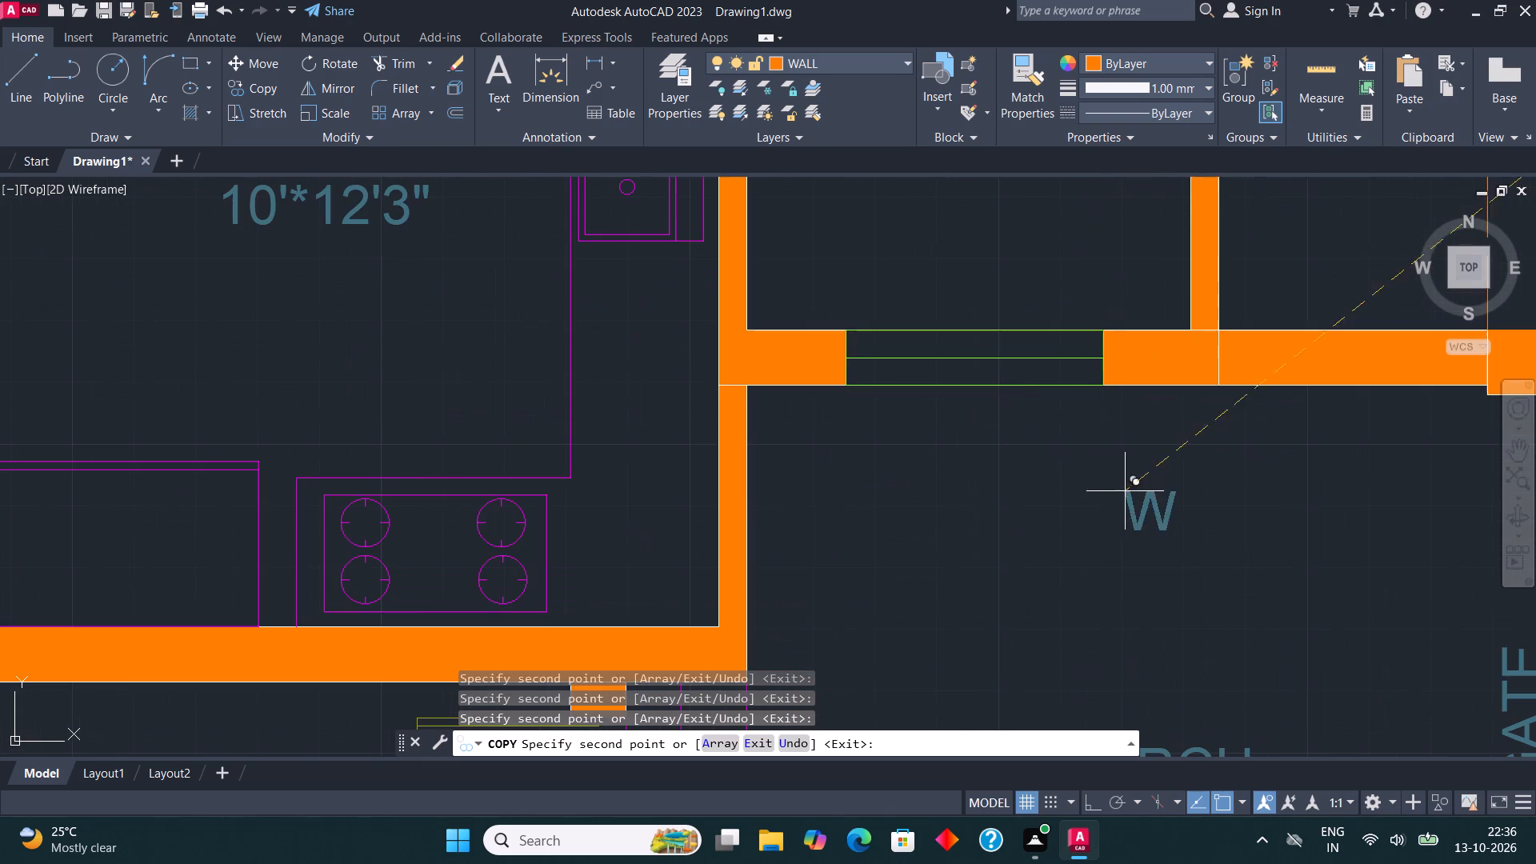
click(979, 420)
scroll(986, 682, down, 3)
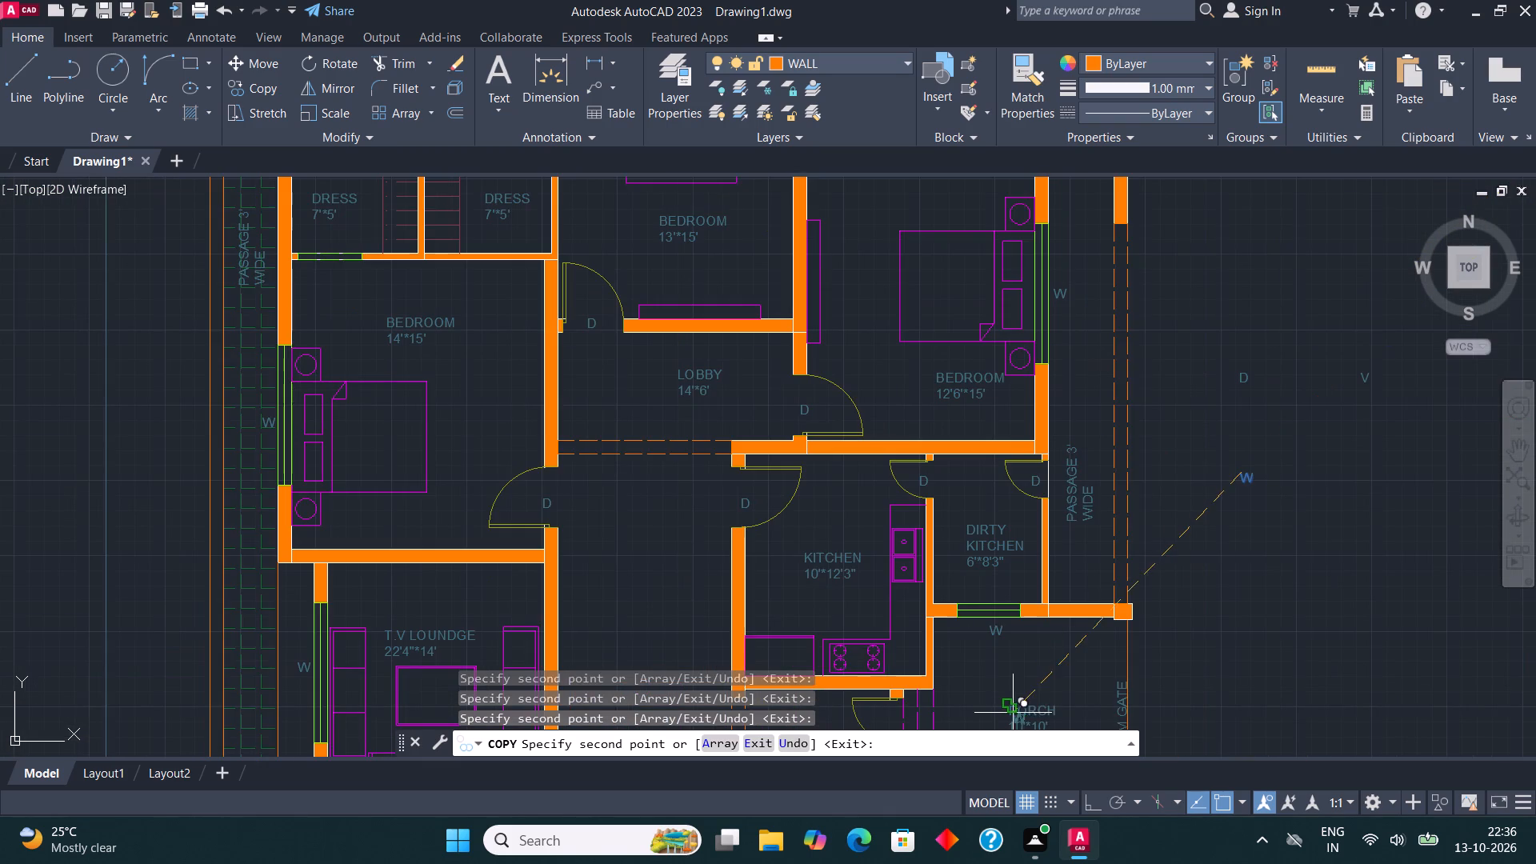
scroll(1050, 715, down, 1)
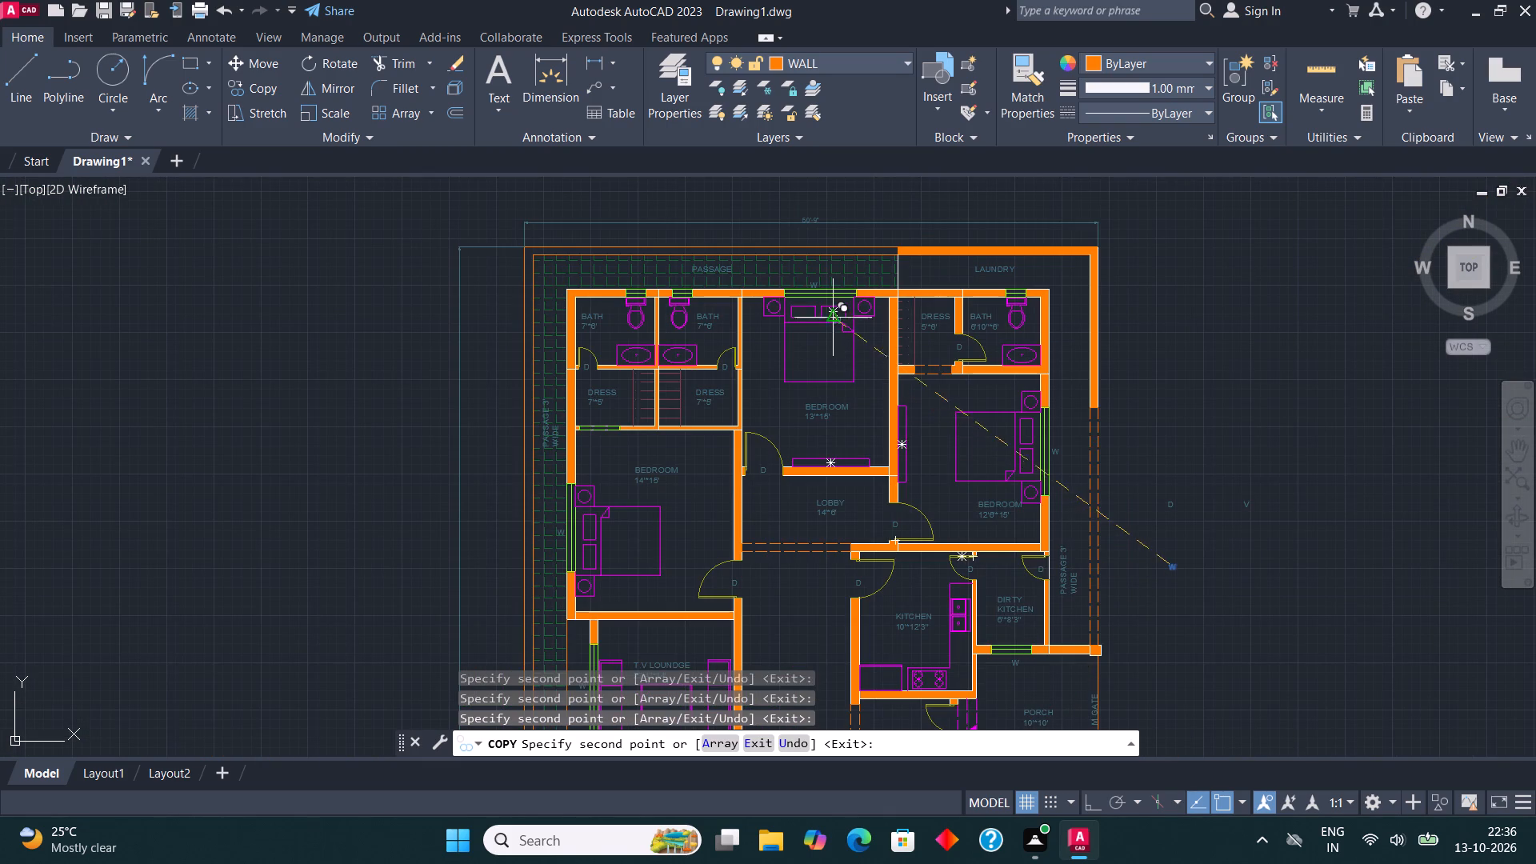
scroll(595, 422, up, 3)
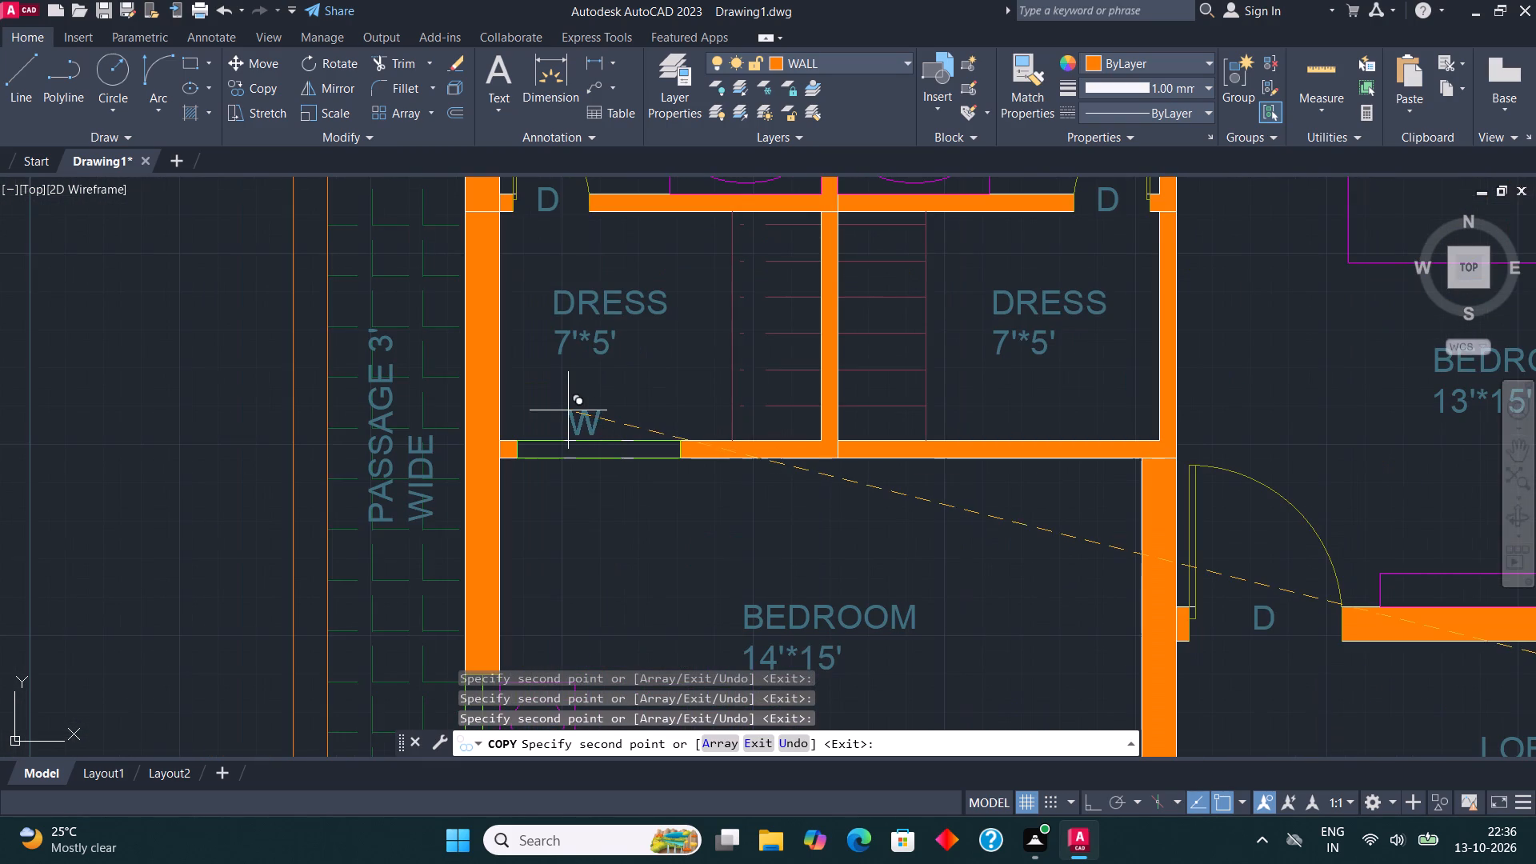
scroll(618, 502, down, 3)
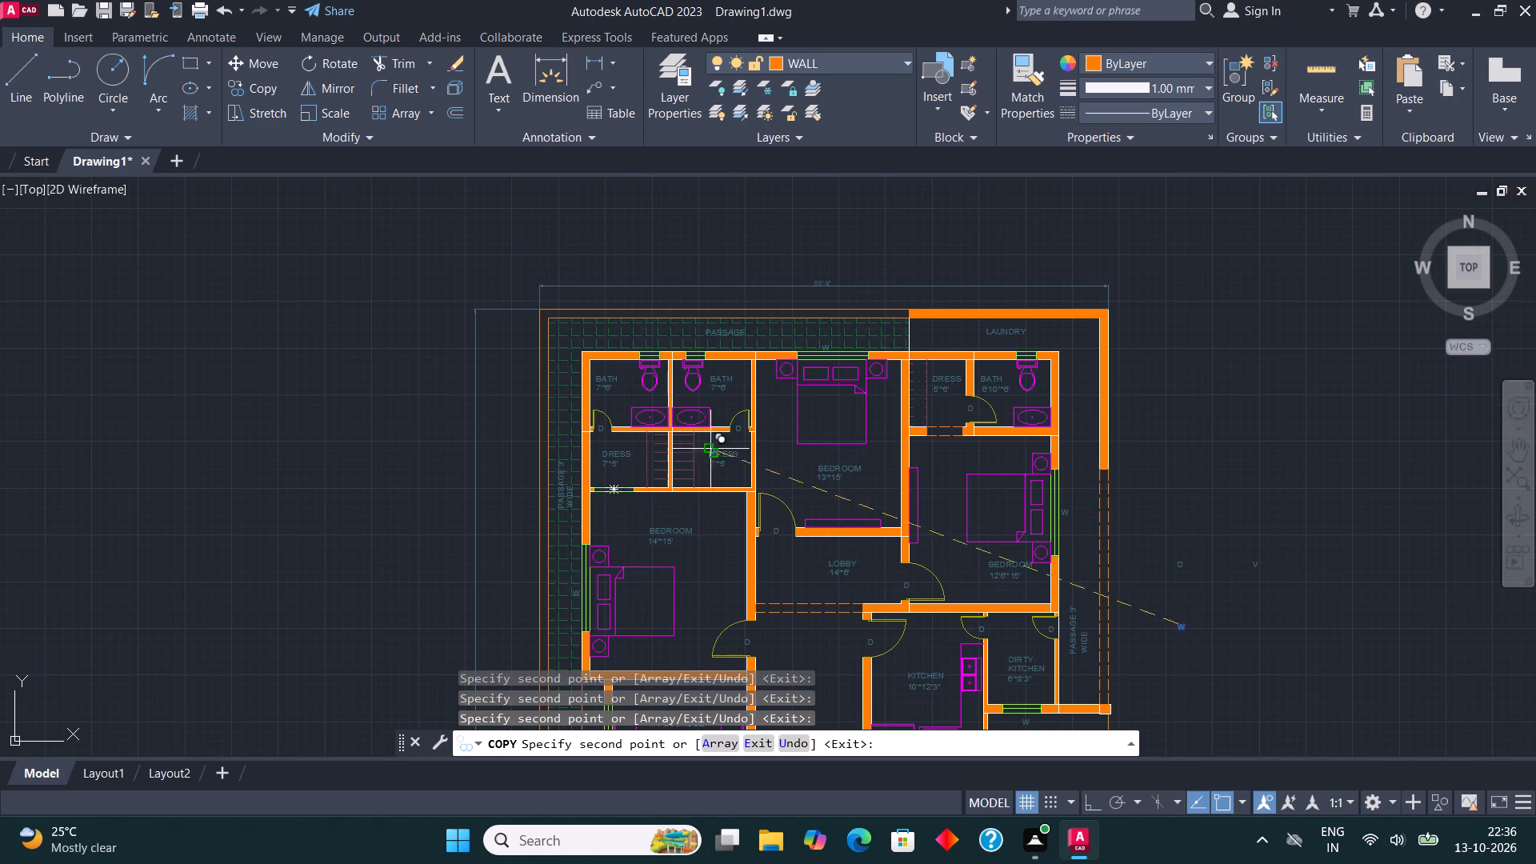
scroll(1249, 598, up, 4)
key(Escape)
Copy the V tag above the ventilators of the two 7'*6' baths and the 6'10"*6' bath along the north wall.
click(1259, 391)
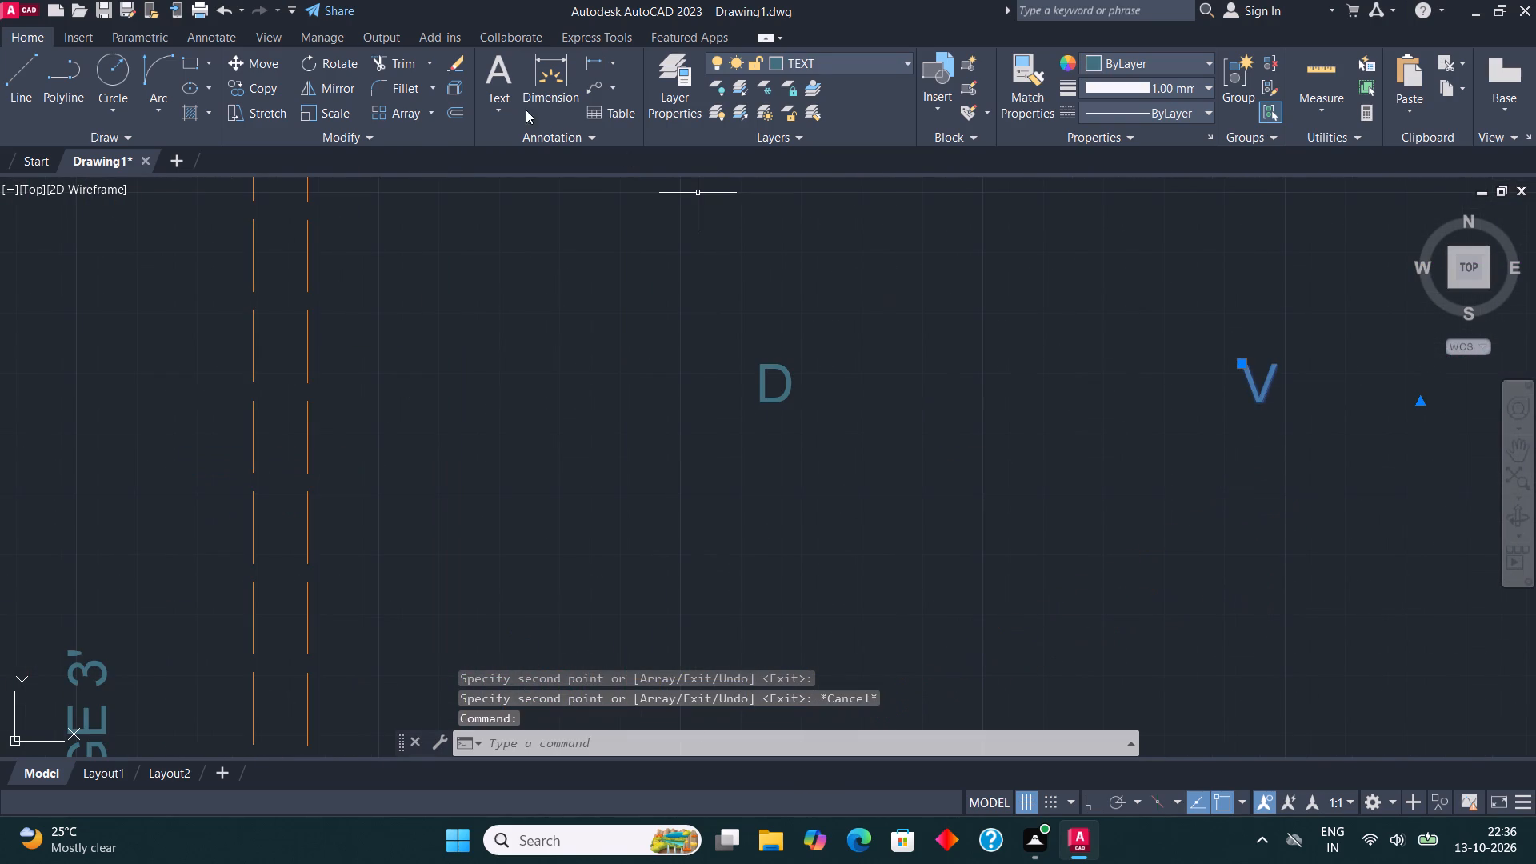
click(268, 84)
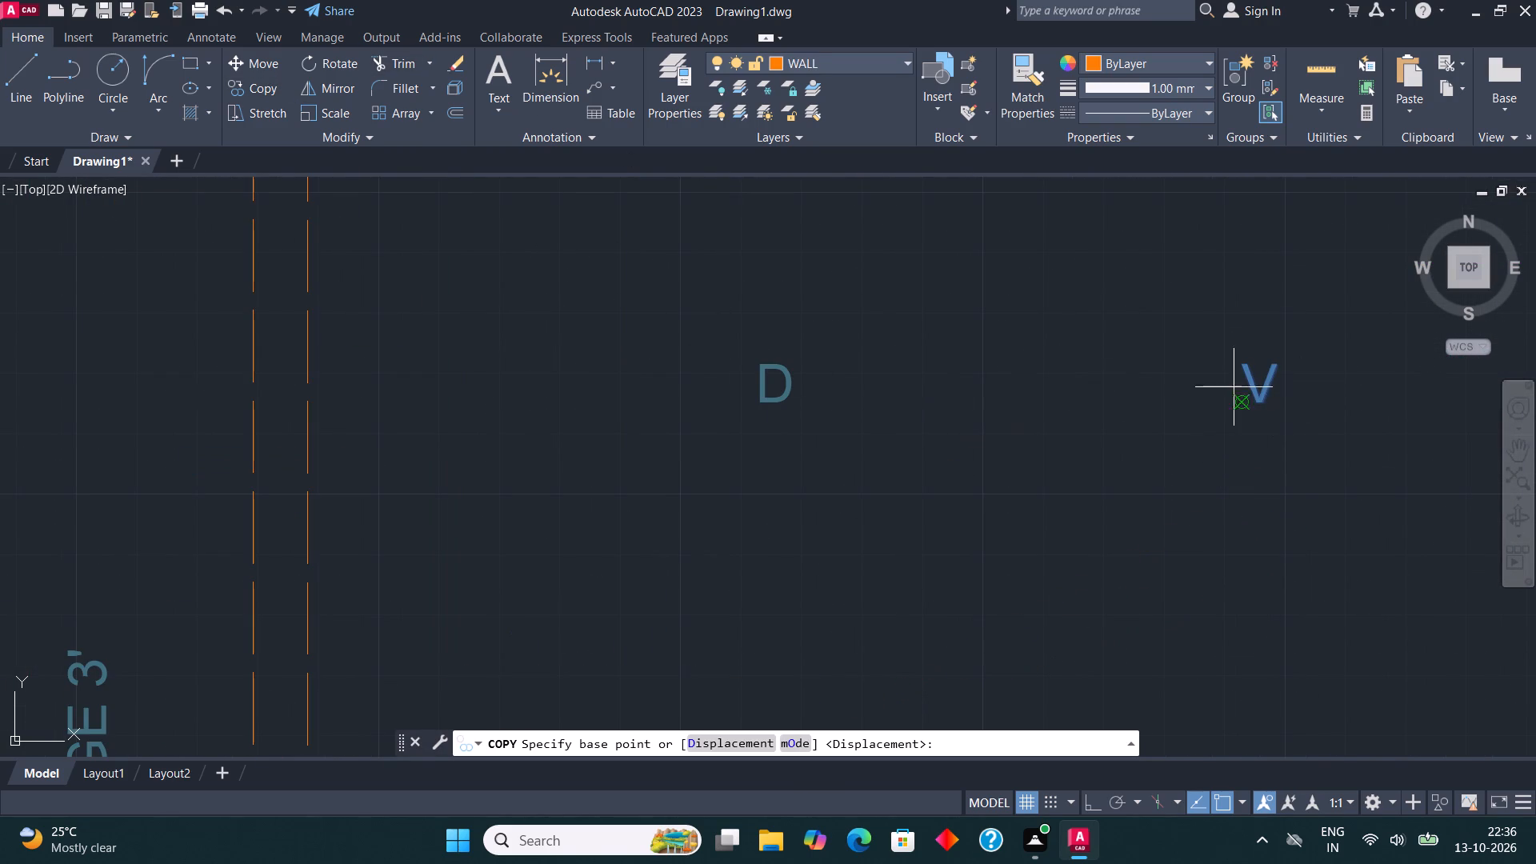
click(1250, 395)
scroll(1270, 470, down, 3)
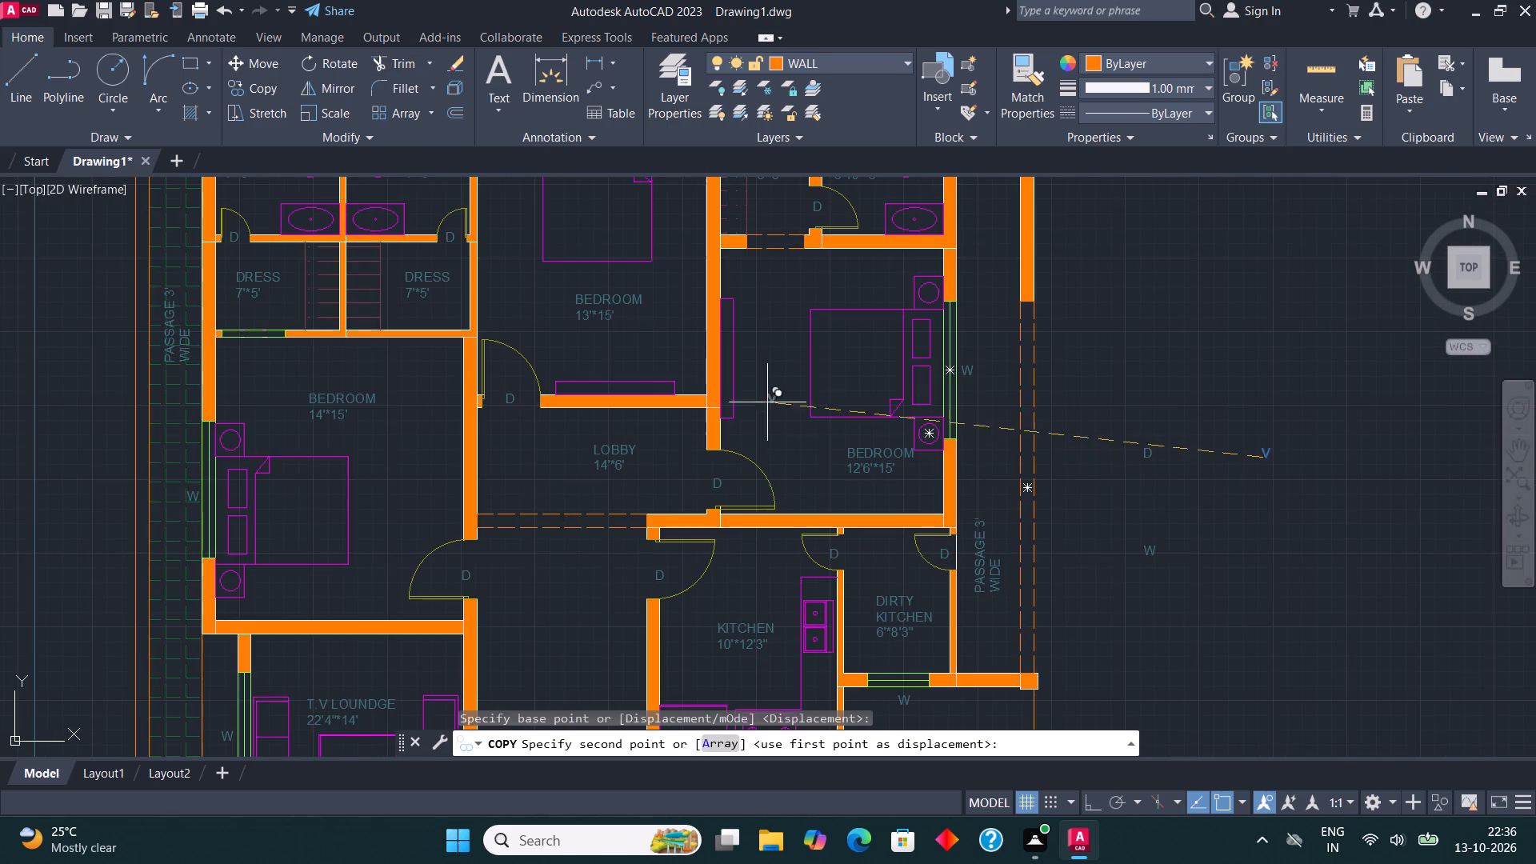
scroll(801, 511, down, 2)
scroll(606, 317, up, 3)
scroll(609, 440, up, 3)
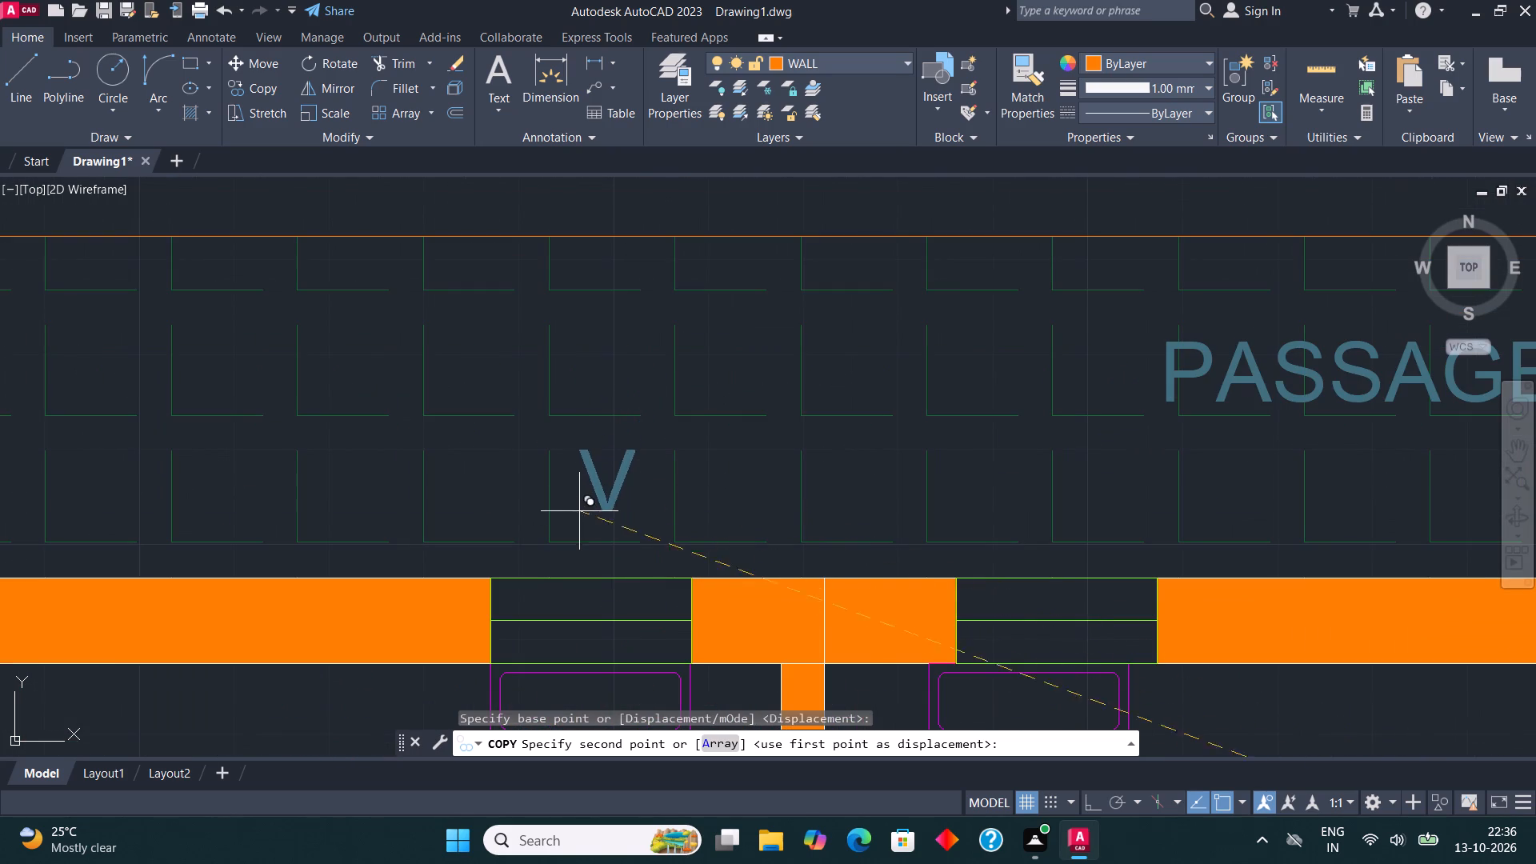
click(563, 538)
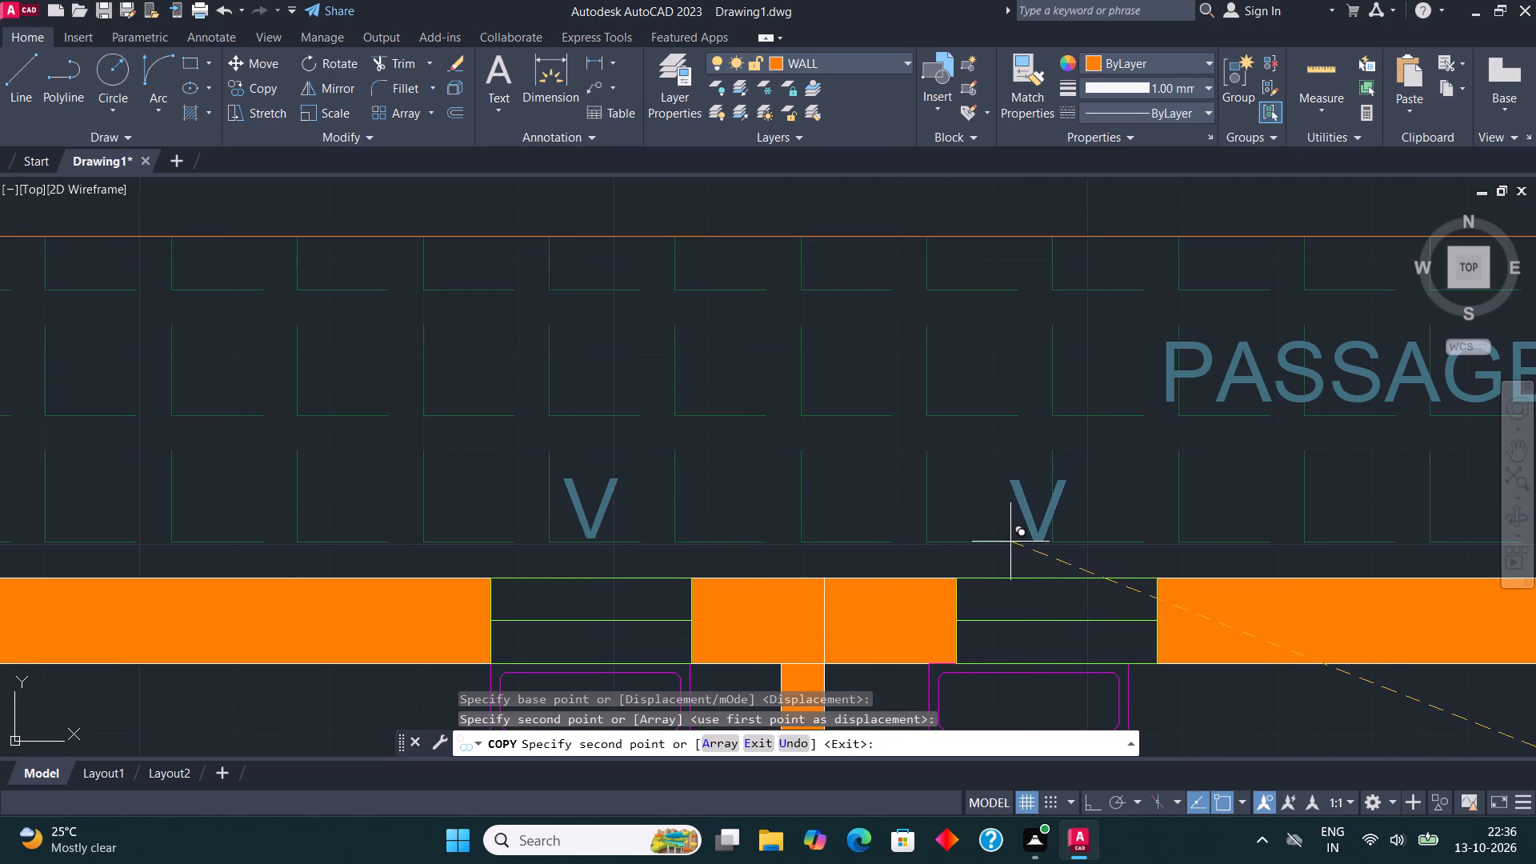
click(1008, 538)
scroll(619, 454, down, 4)
scroll(1194, 486, up, 3)
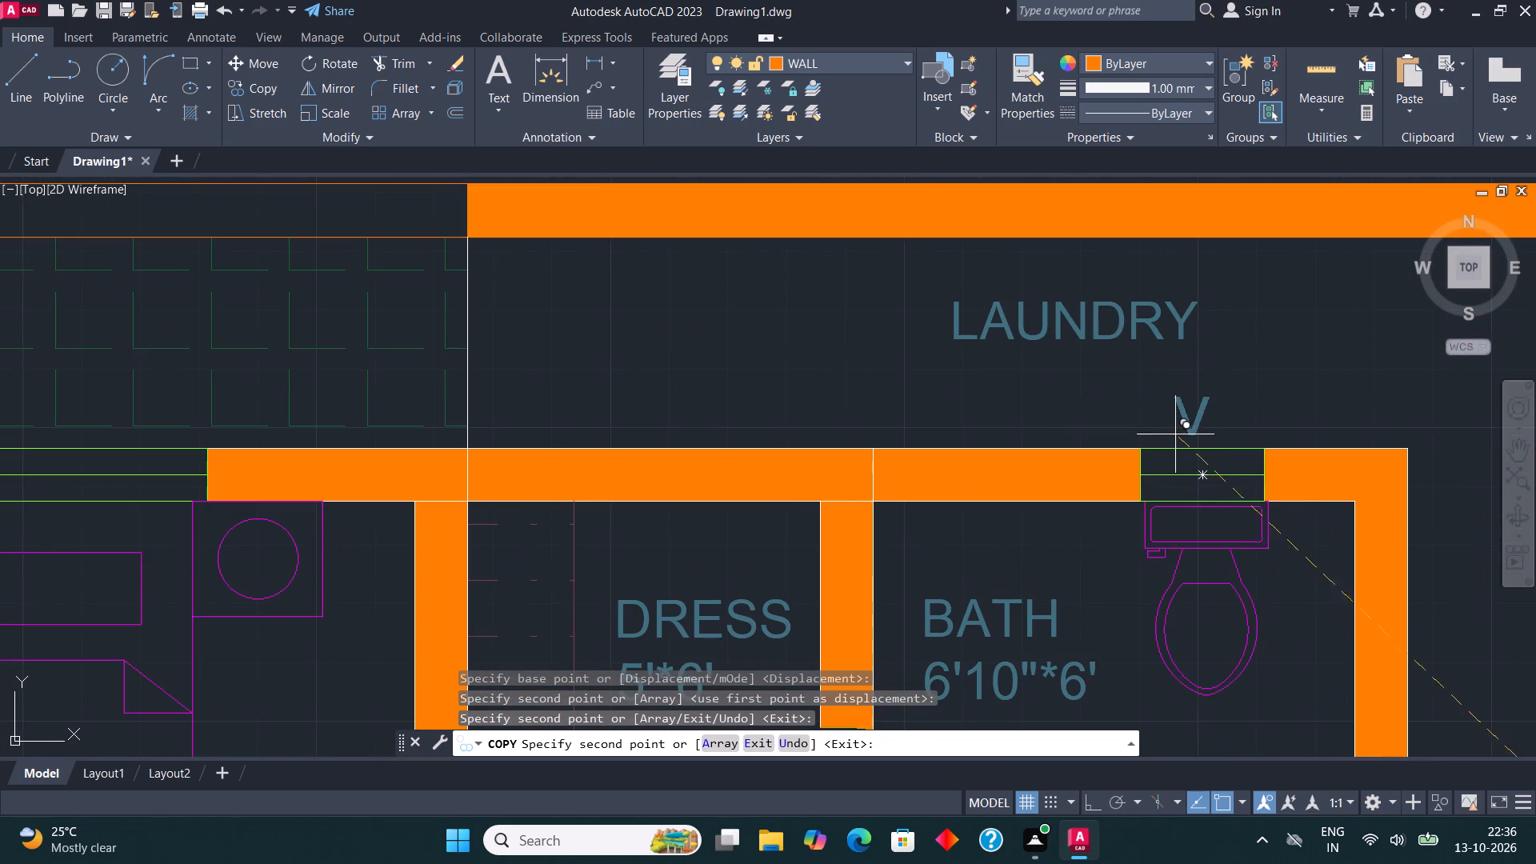
click(1188, 434)
Place a V tag copy above the 4'*8' bath's north ventilator and finish copying.
scroll(966, 296, down, 3)
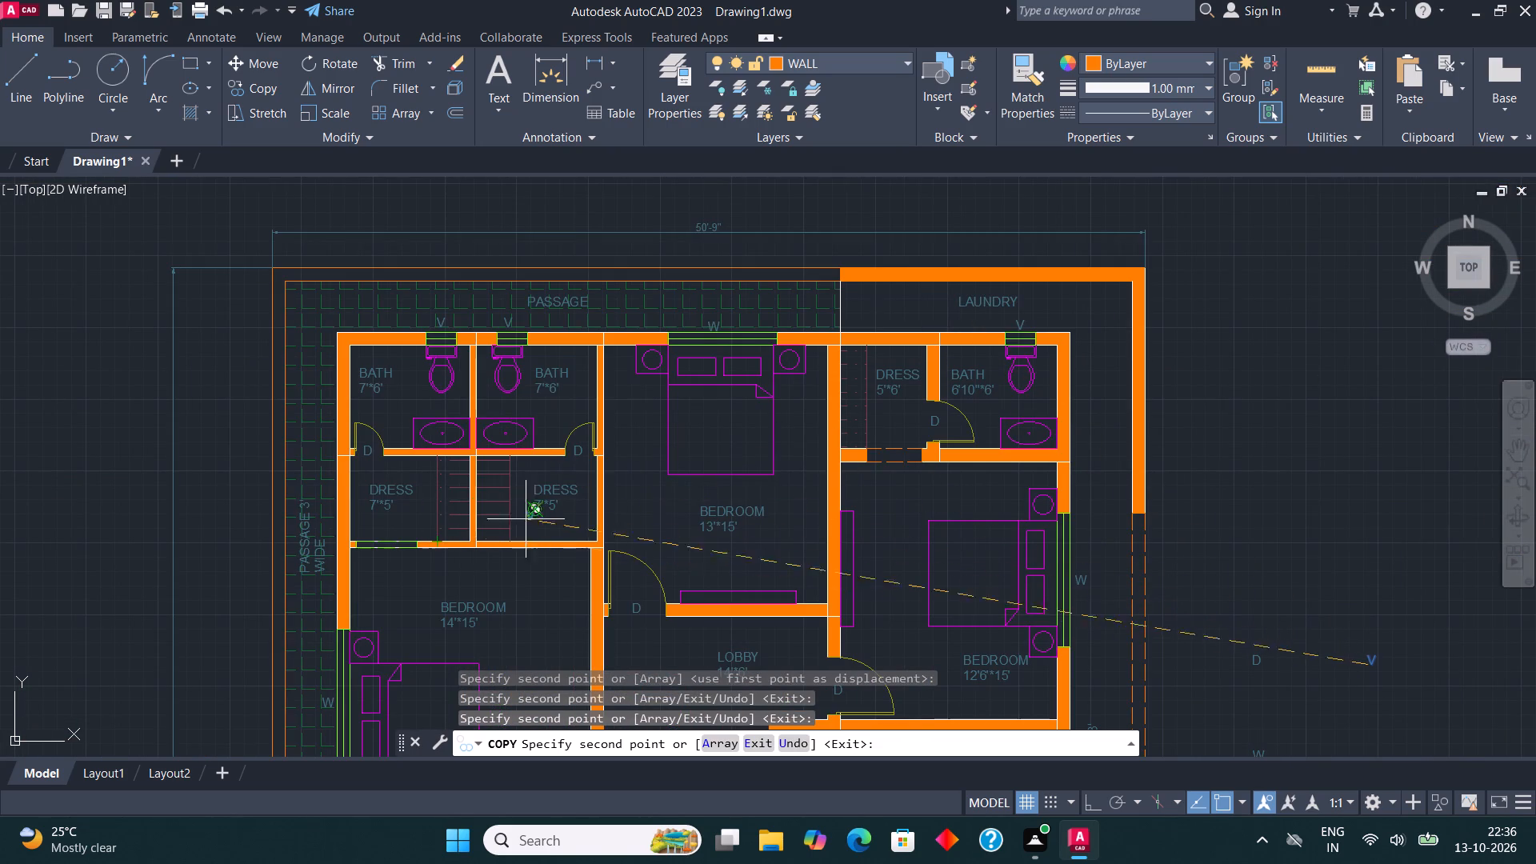
middle_drag(810, 499, 873, 268)
middle_drag(1086, 531, 1091, 406)
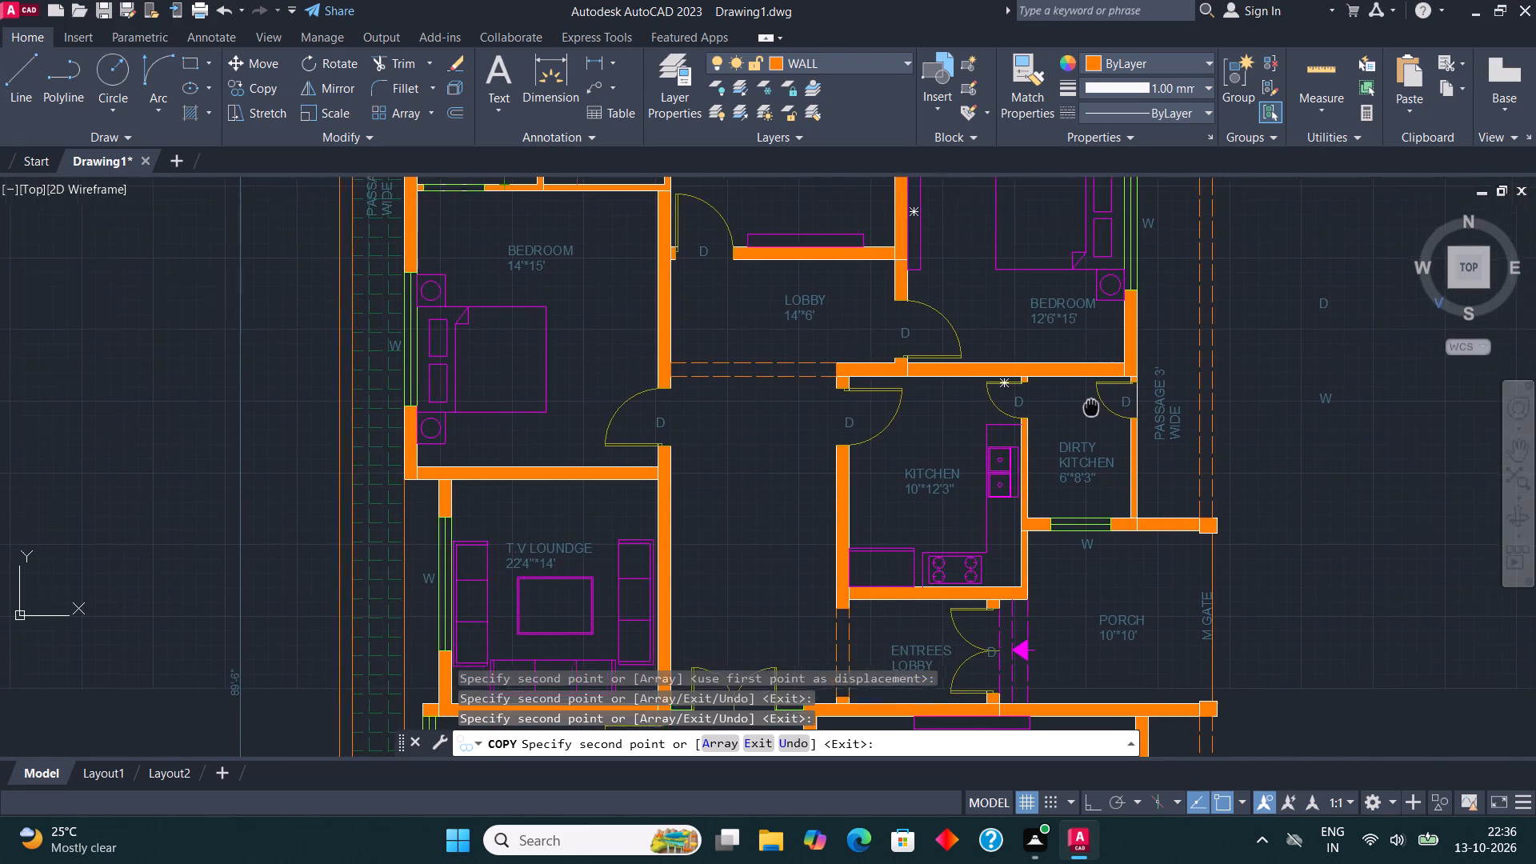
middle_drag(1091, 406, 1081, 262)
middle_drag(1060, 512, 1058, 315)
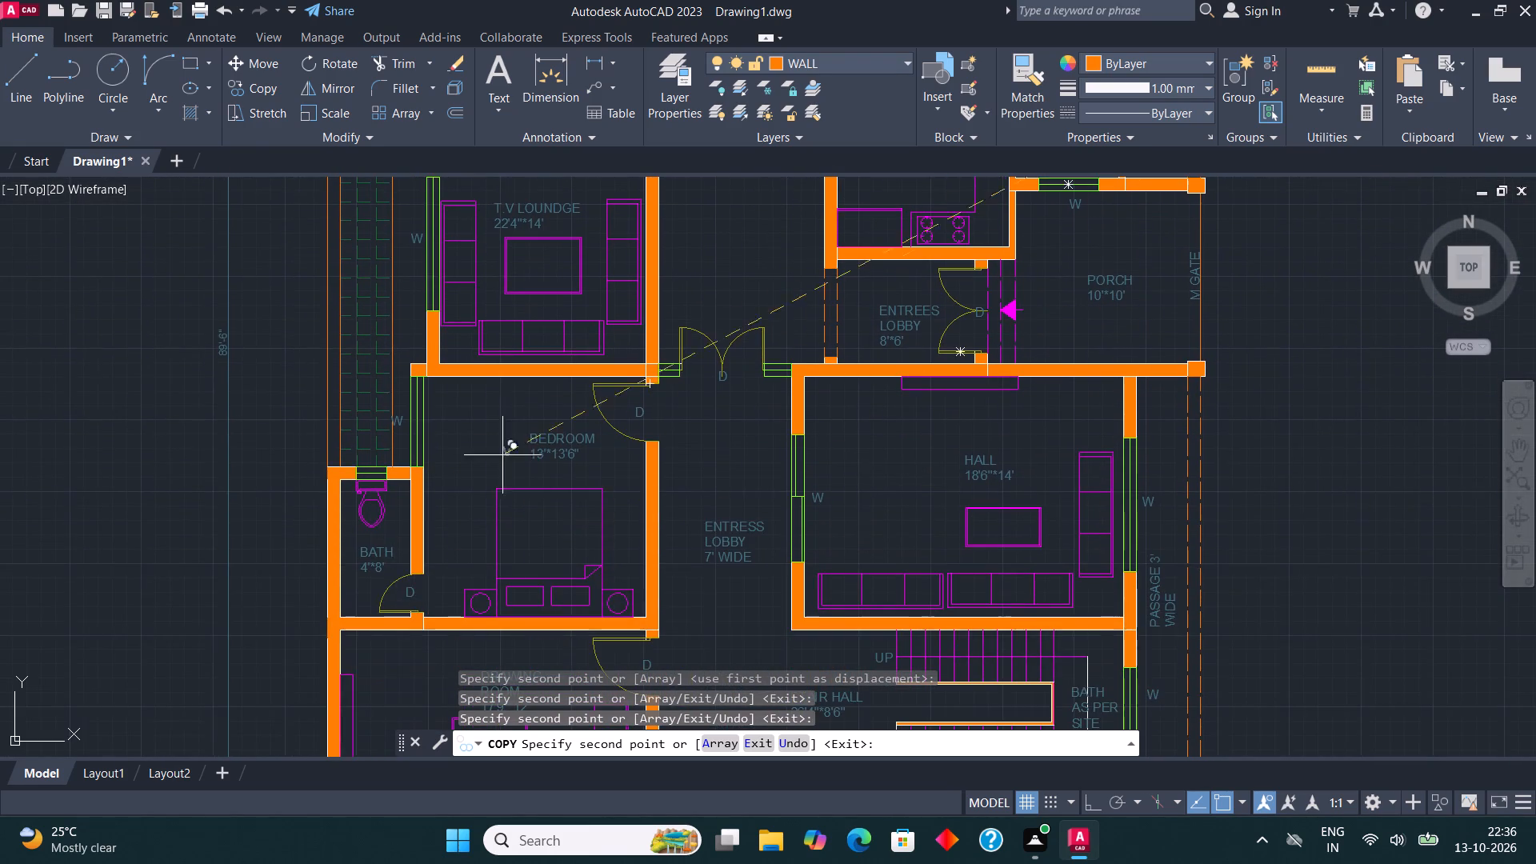
scroll(369, 447, up, 3)
click(354, 504)
scroll(396, 470, down, 4)
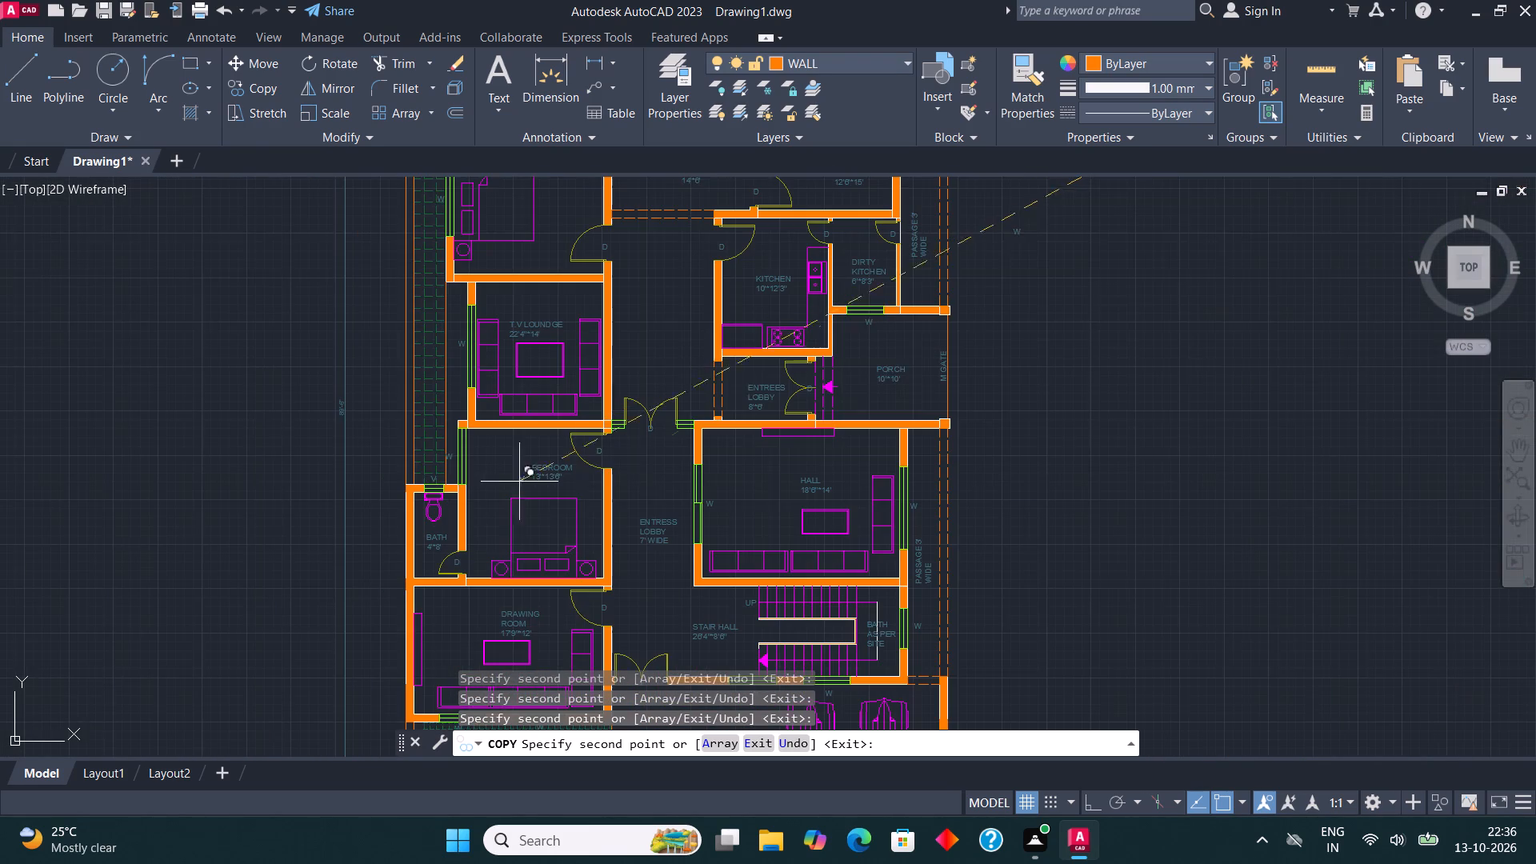
middle_drag(853, 515, 864, 342)
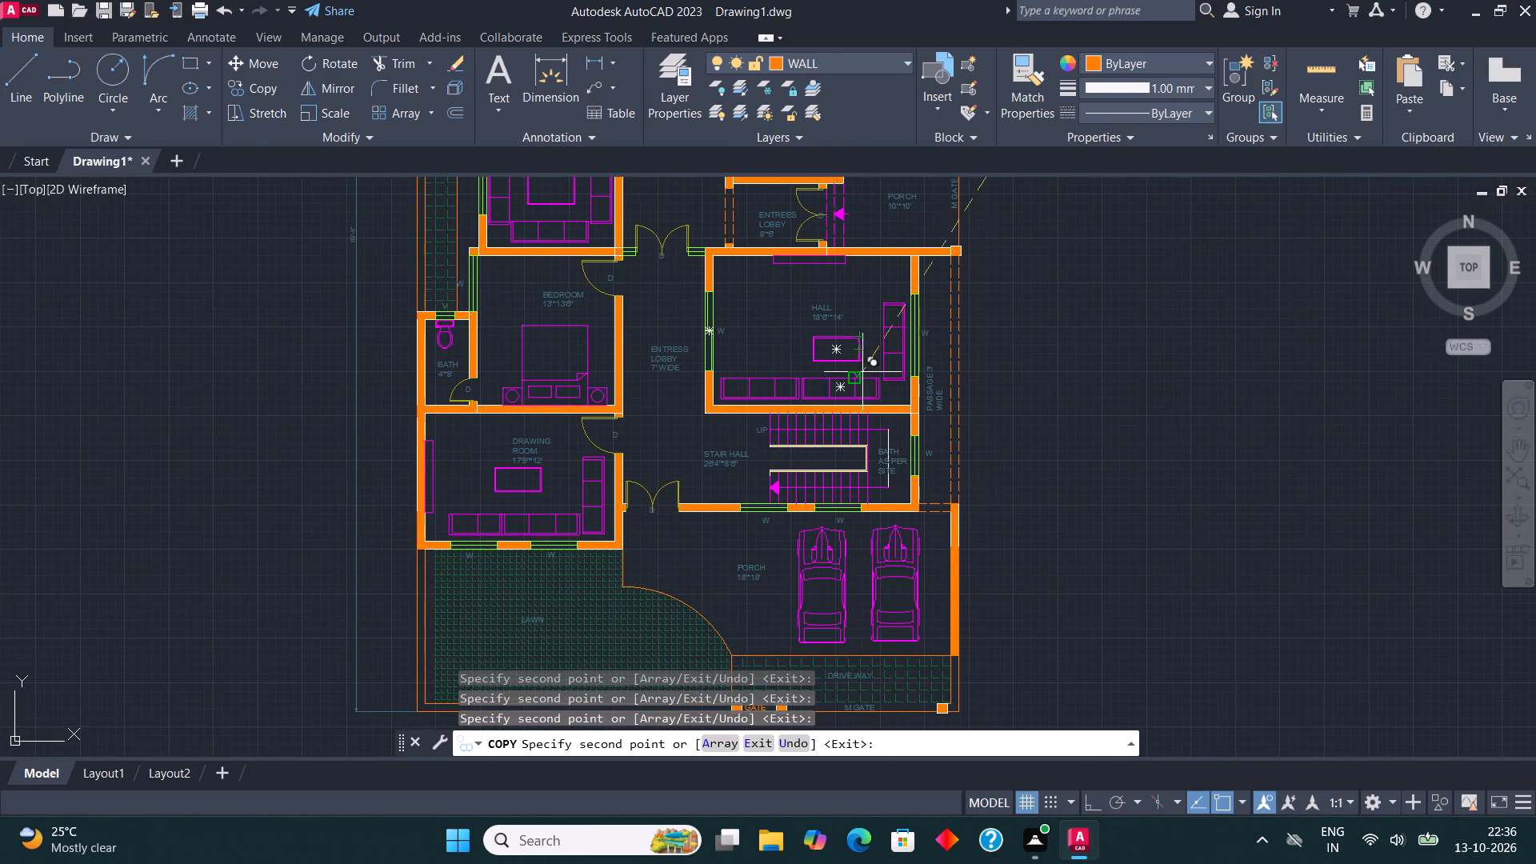
middle_drag(853, 504, 824, 606)
key(Escape)
Erase the three source letters D, W and V east of the floor plan.
scroll(808, 562, down, 2)
scroll(870, 416, up, 3)
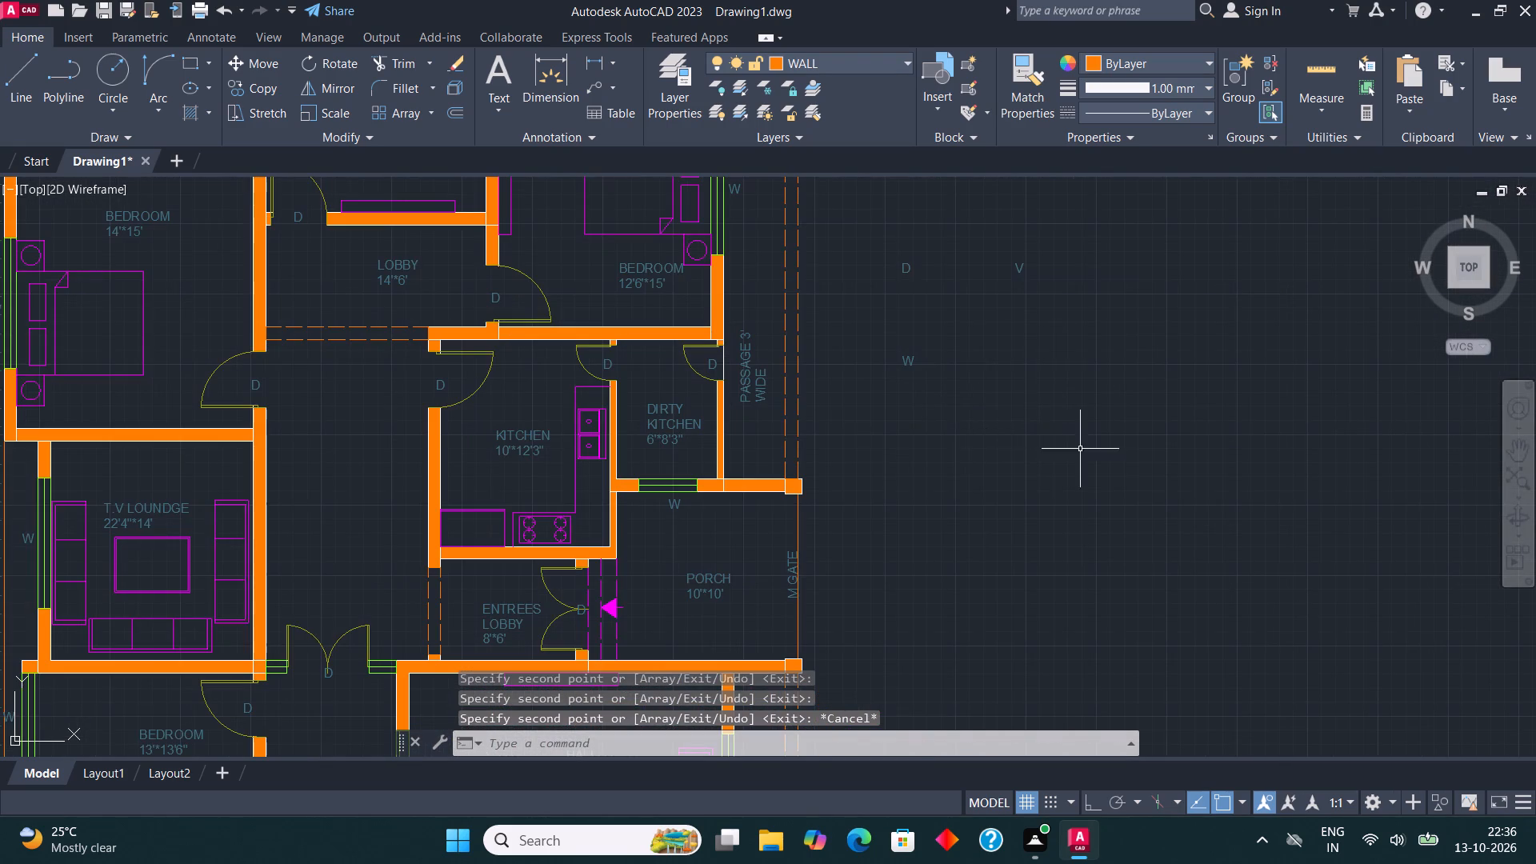
click(1081, 449)
click(897, 236)
key(Delete)
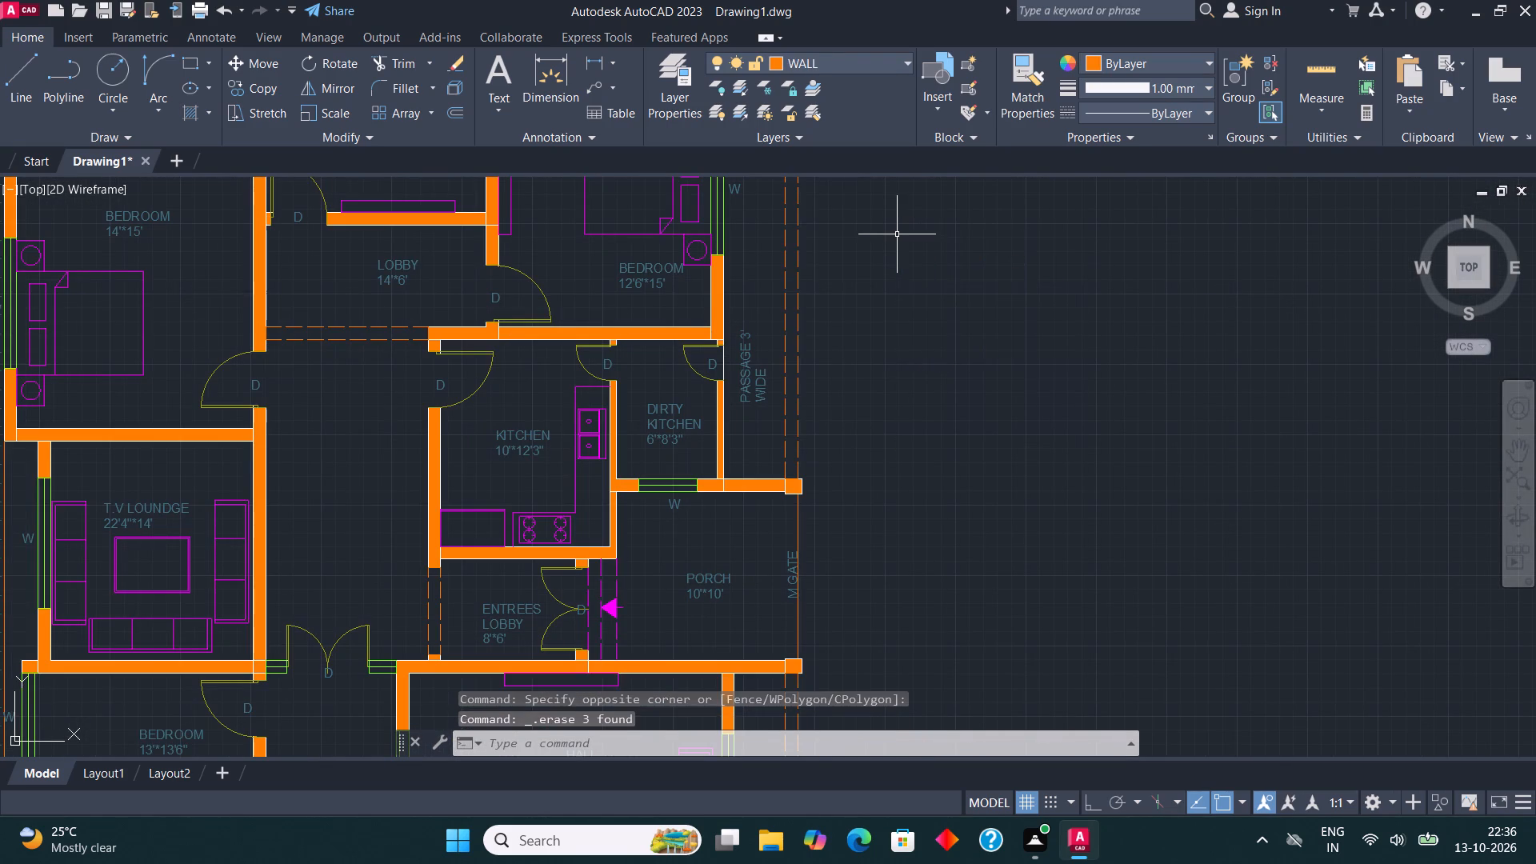
Review the whole floor plan and zoom in on the tagged rooms along the north side.
scroll(910, 283, down, 3)
scroll(645, 442, up, 2)
scroll(671, 406, down, 2)
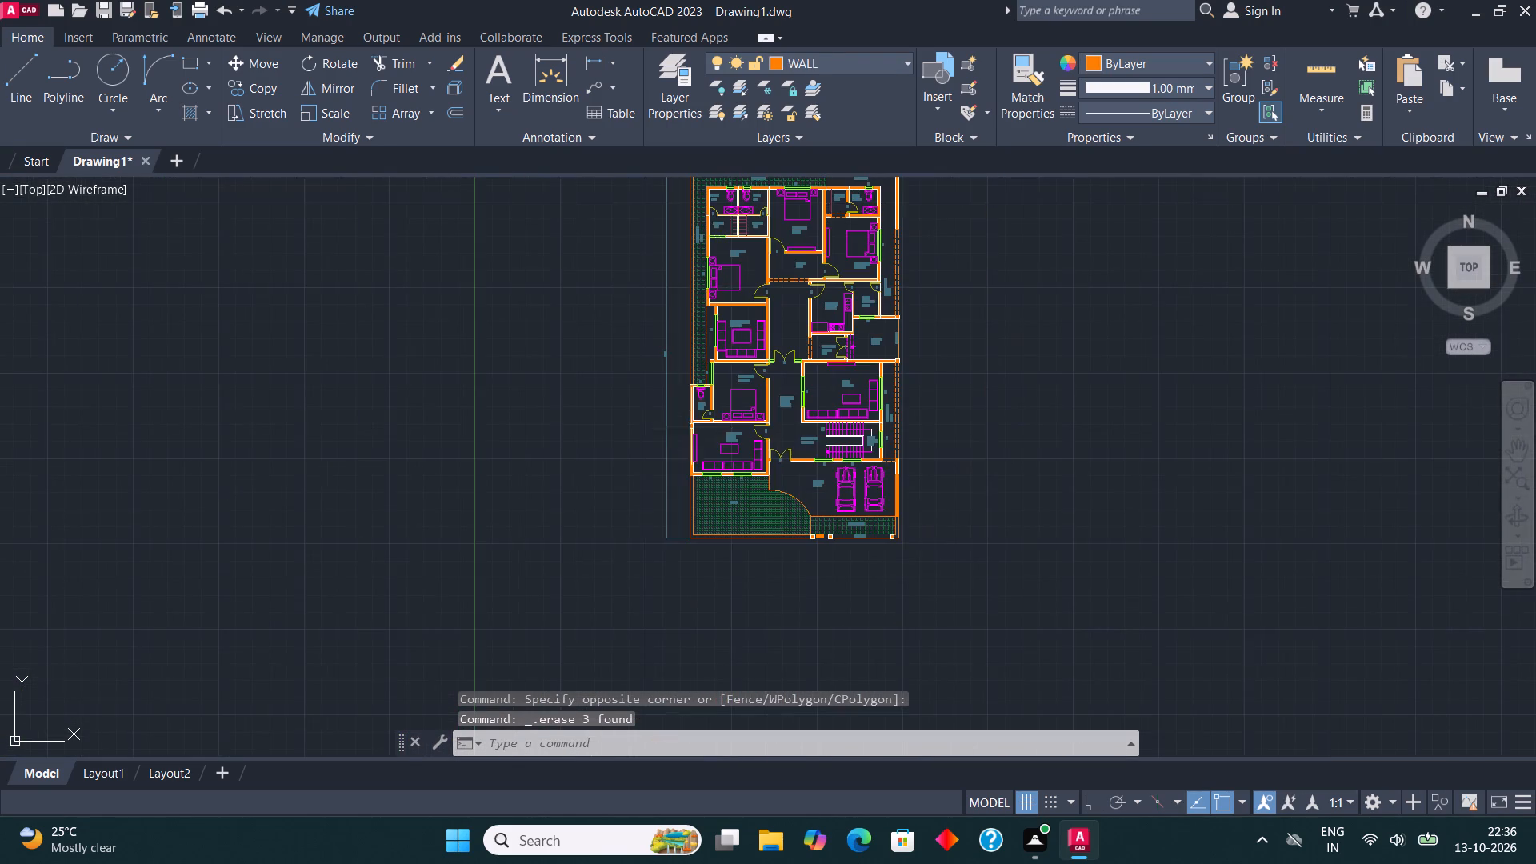
middle_drag(739, 326, 742, 532)
scroll(755, 356, up, 2)
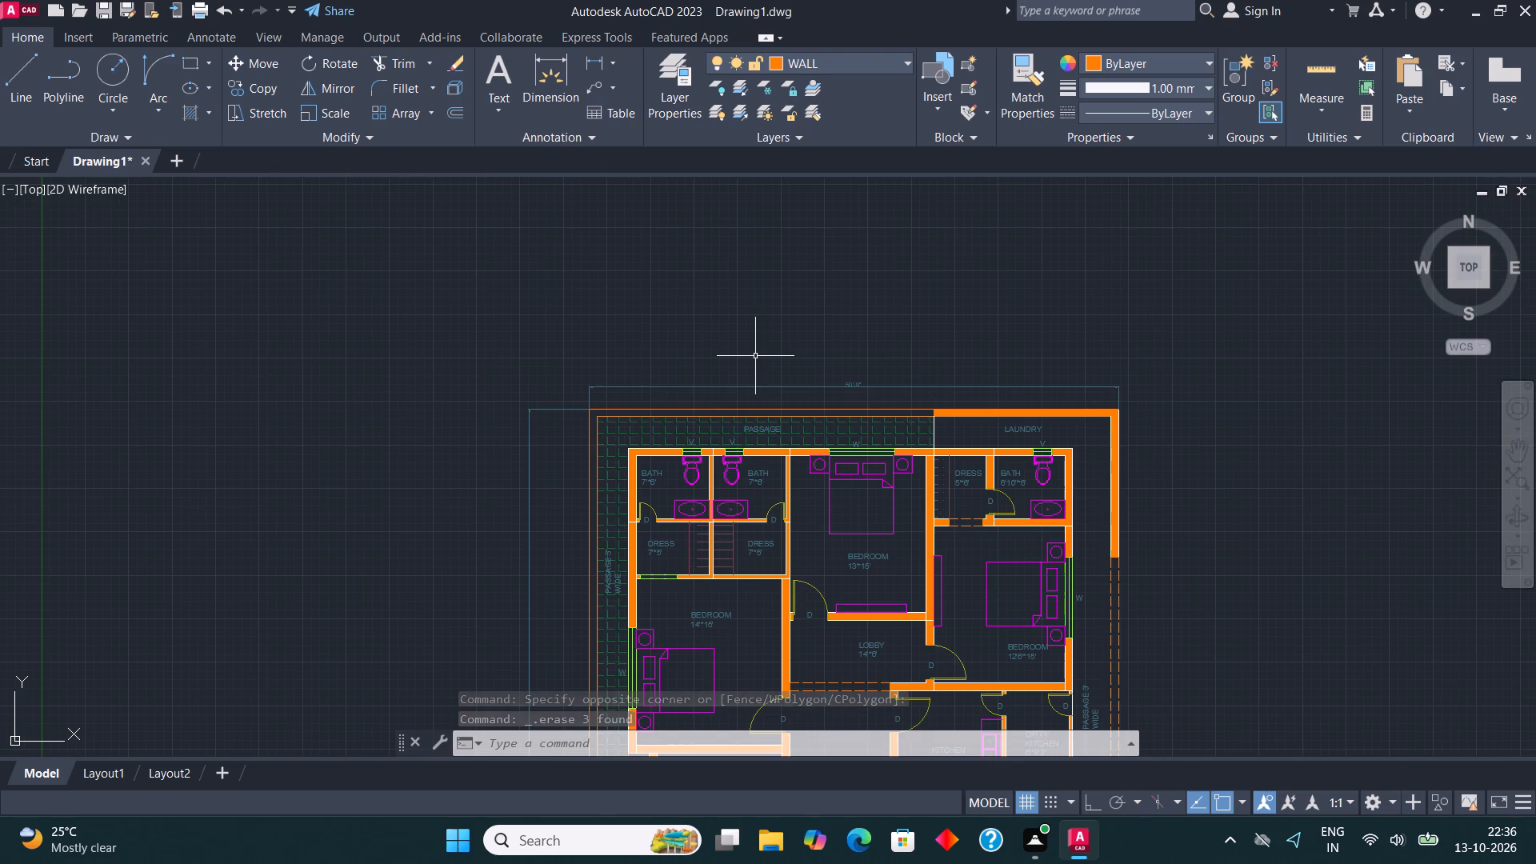
scroll(755, 494, up, 2)
scroll(800, 526, down, 2)
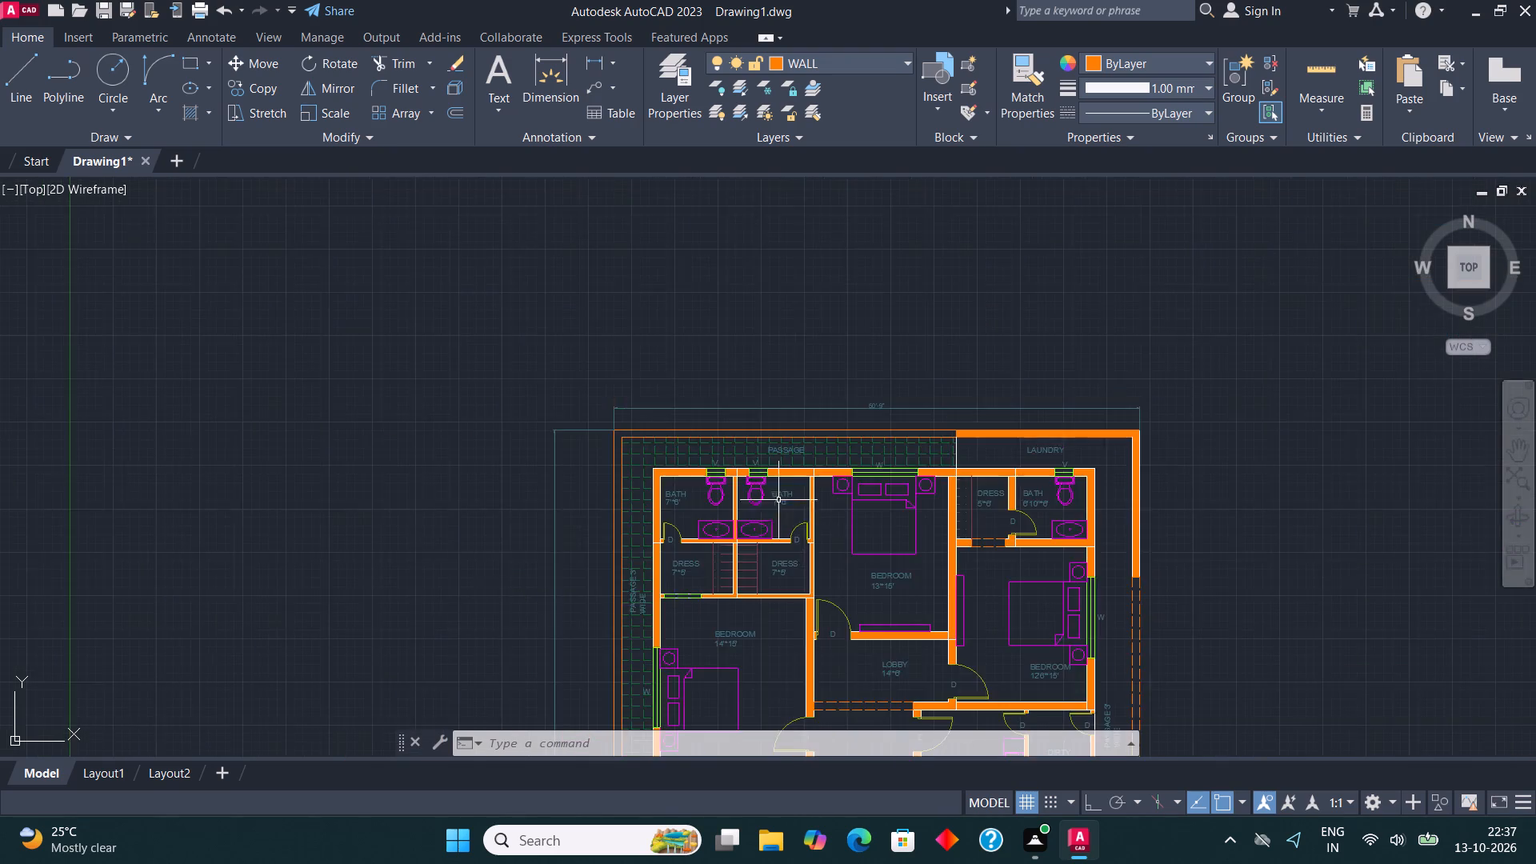
middle_drag(773, 473, 744, 314)
scroll(750, 355, down, 1)
middle_drag(802, 427, 770, 282)
scroll(794, 325, down, 1)
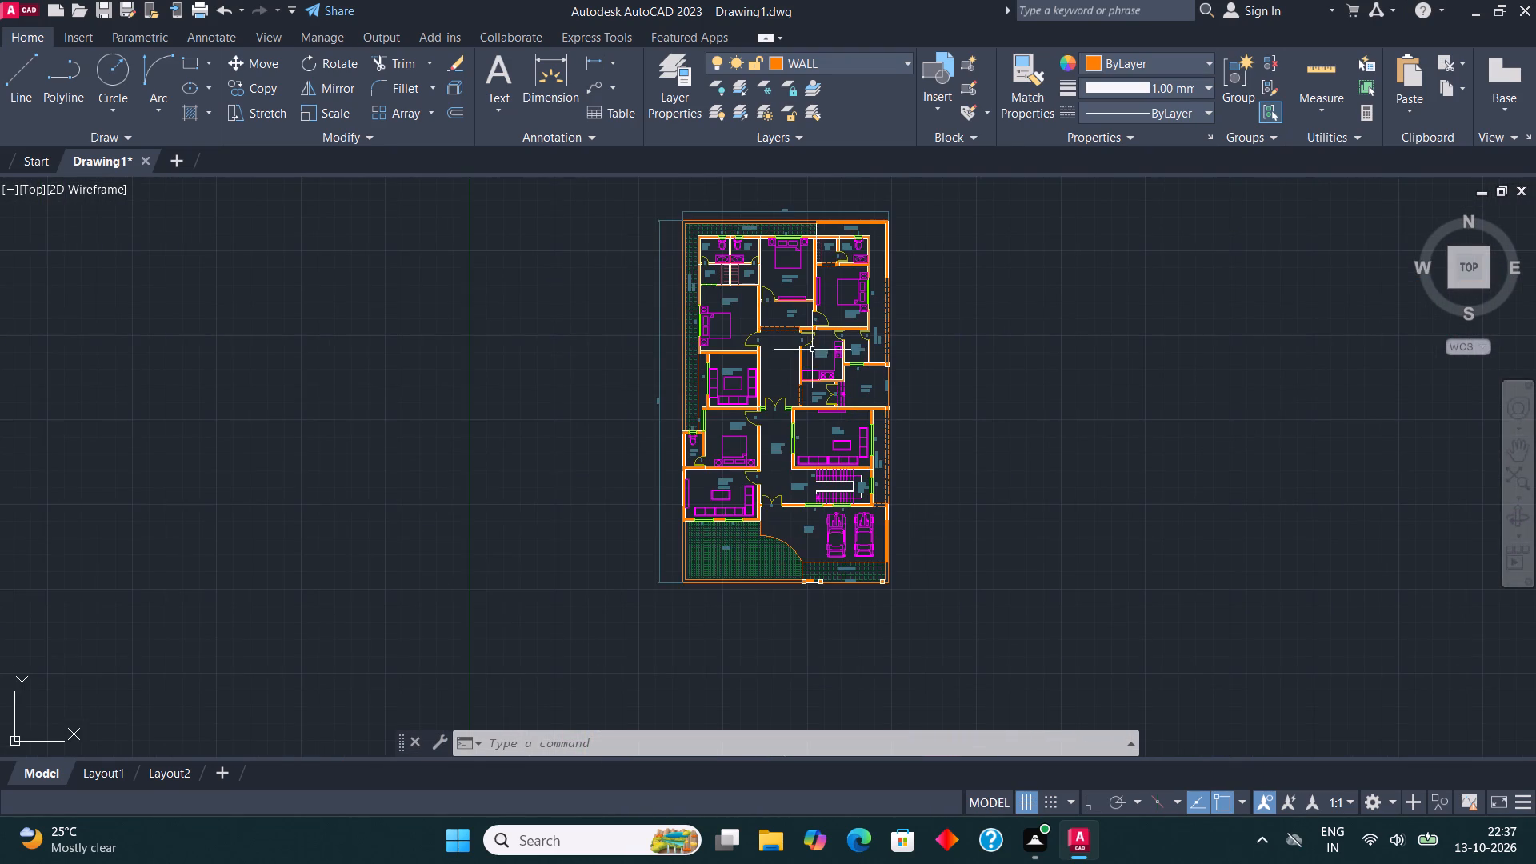
middle_drag(796, 354, 749, 407)
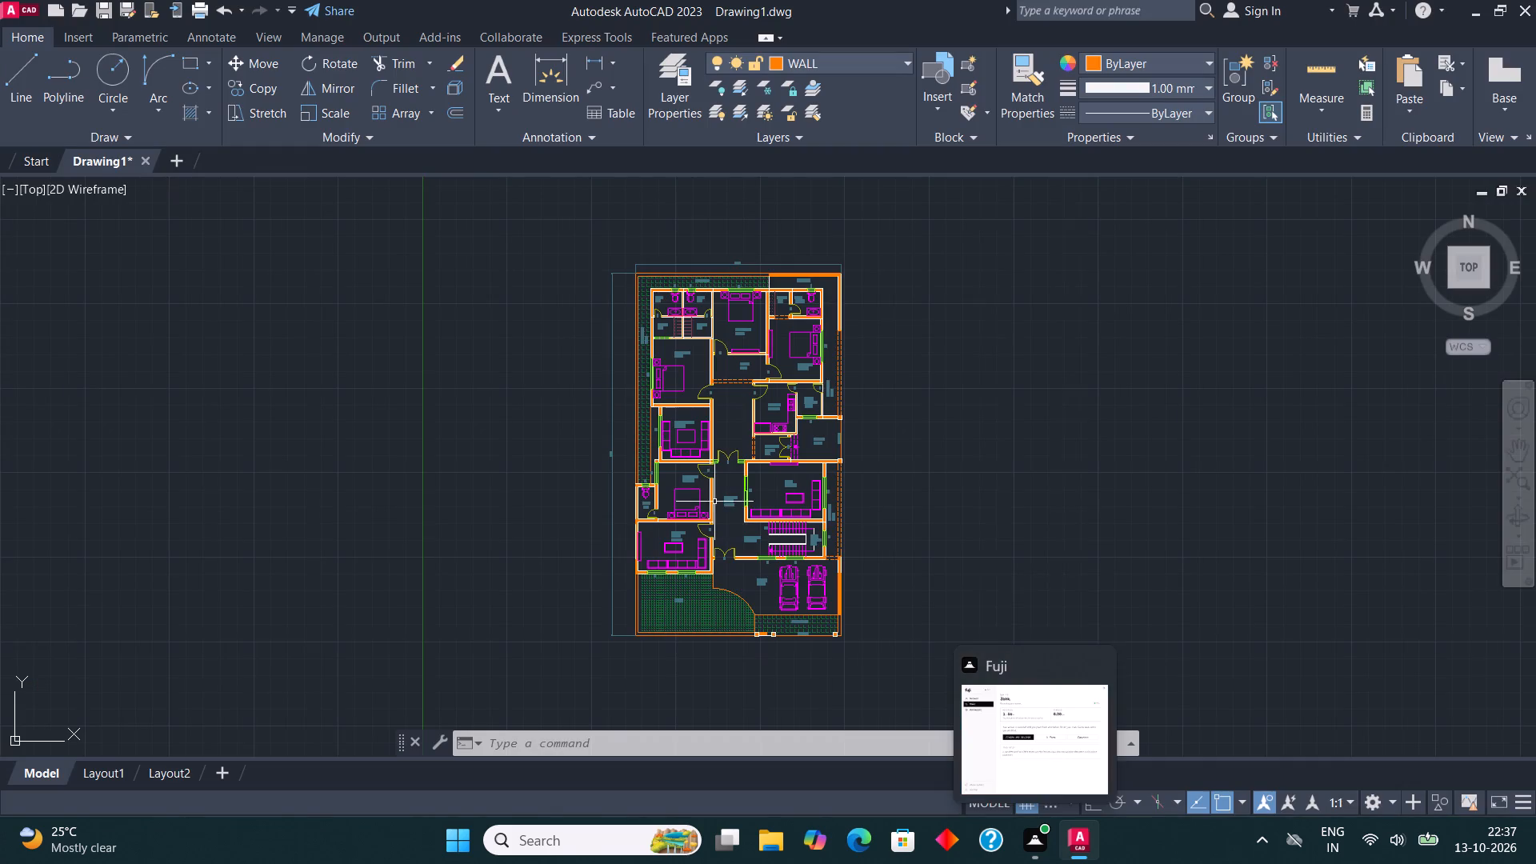
scroll(735, 404, up, 1)
middle_drag(734, 287, 751, 382)
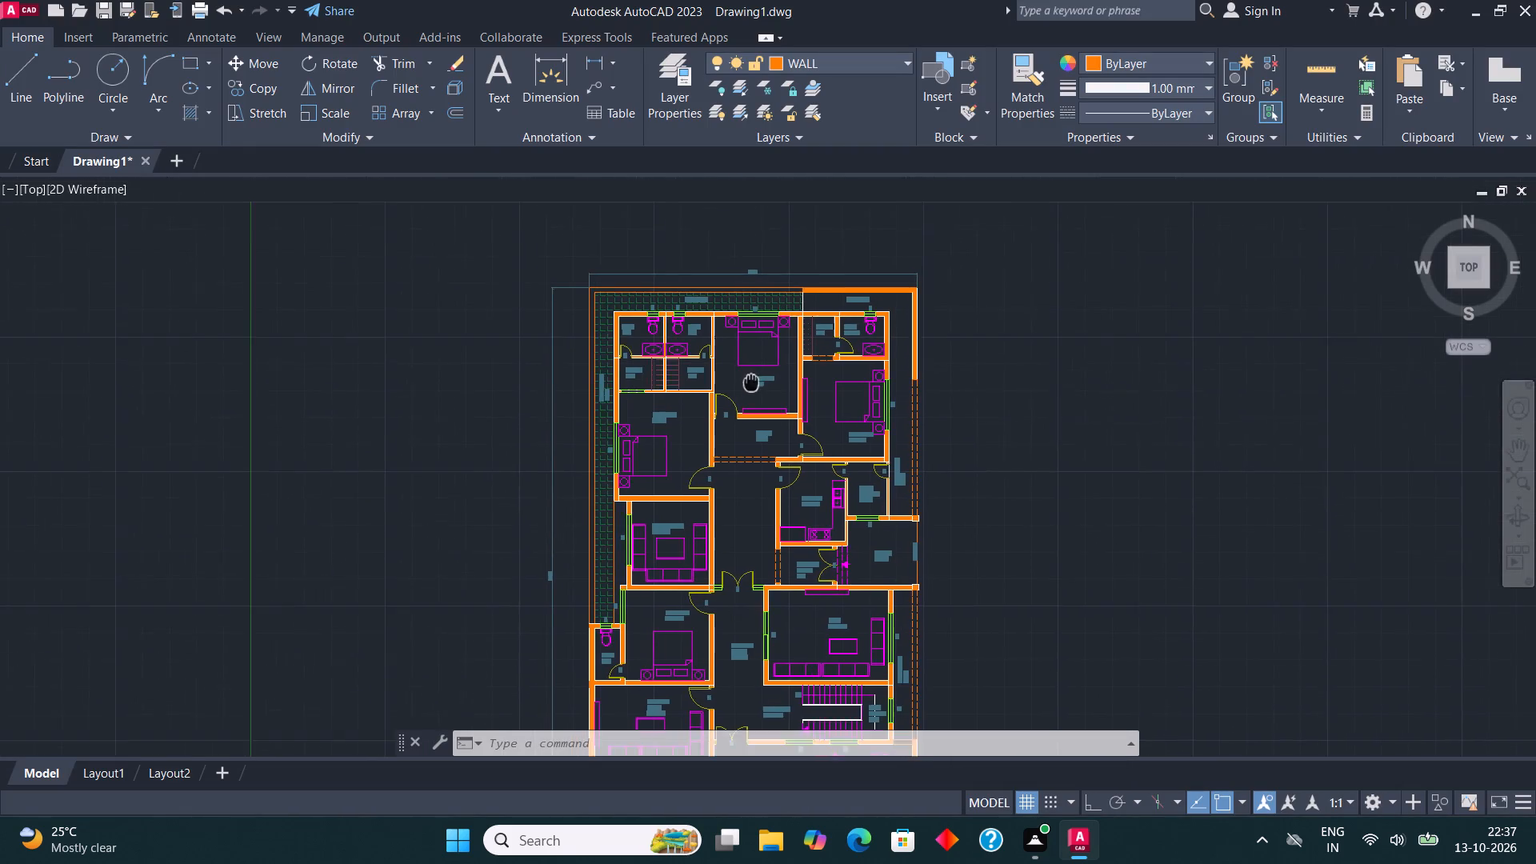
middle_drag(751, 382, 751, 389)
scroll(750, 333, up, 4)
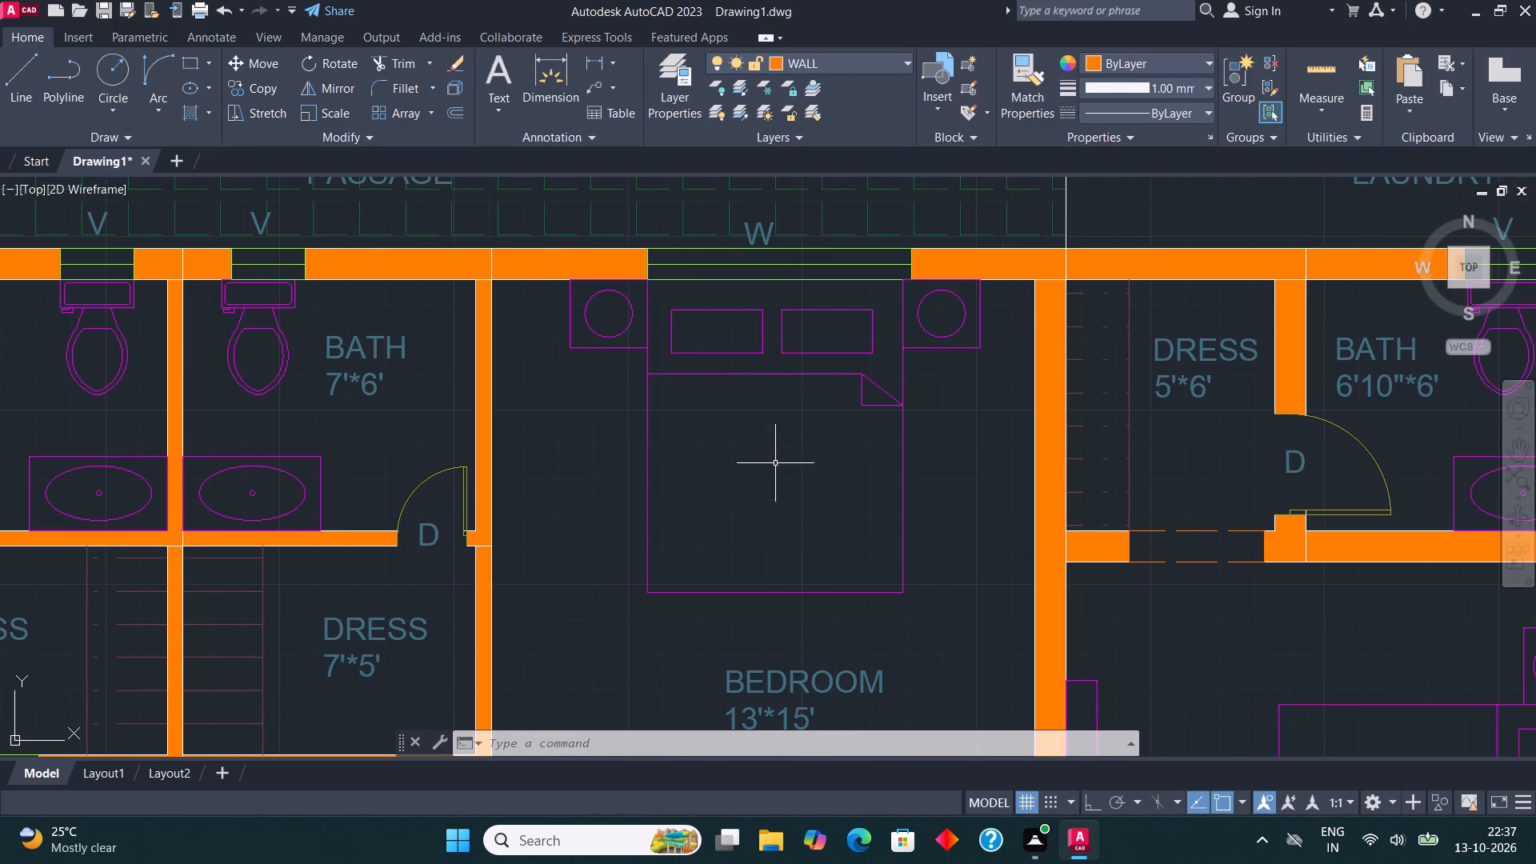
Move the dividing line between the north passage and the laundry to the WALL layer.
scroll(785, 528, down, 2)
scroll(891, 401, up, 2)
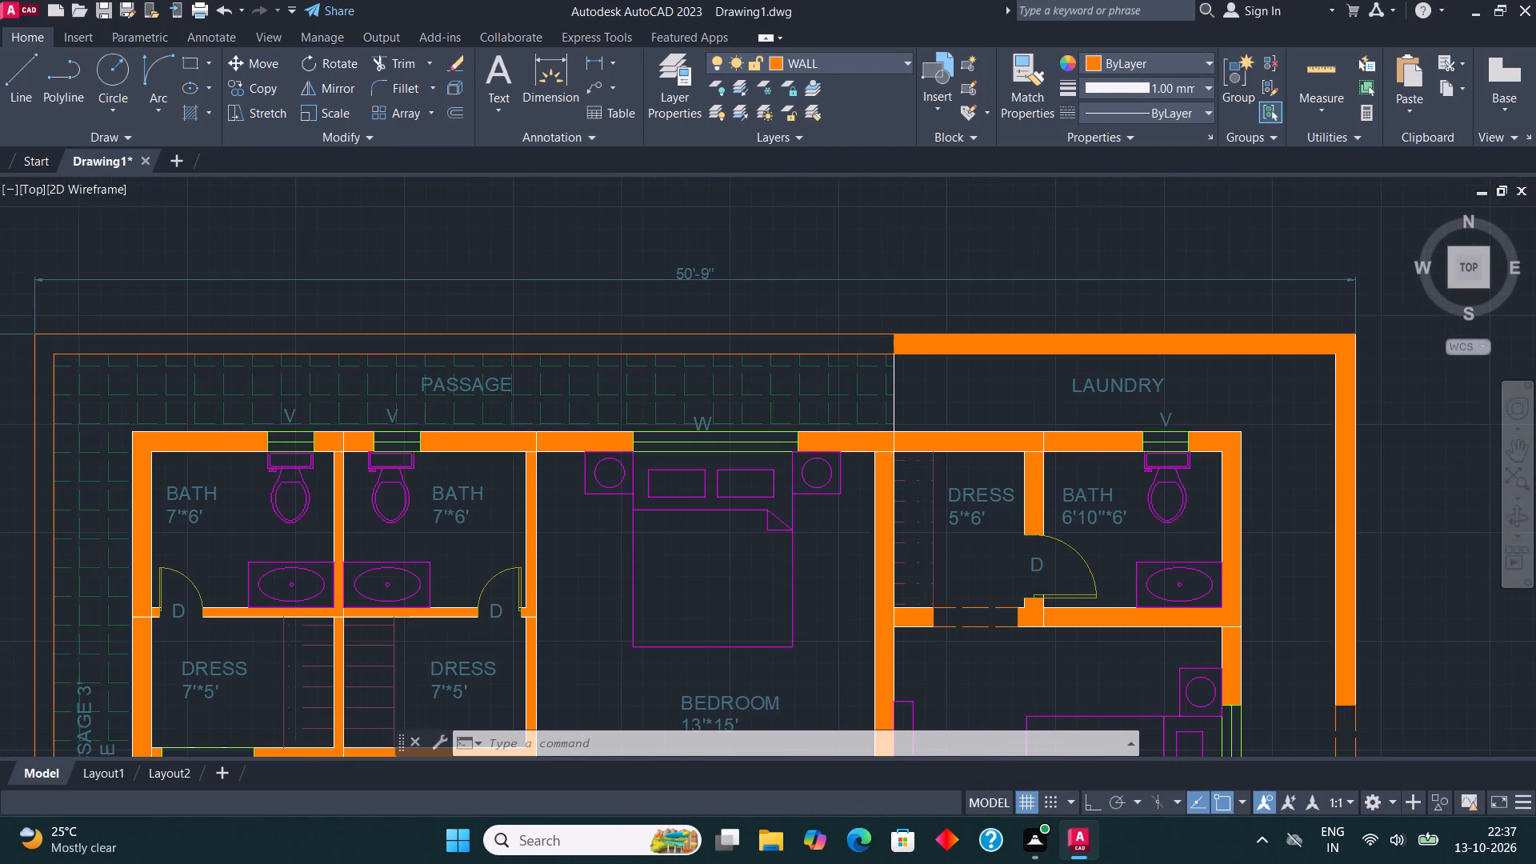
click(894, 401)
click(848, 66)
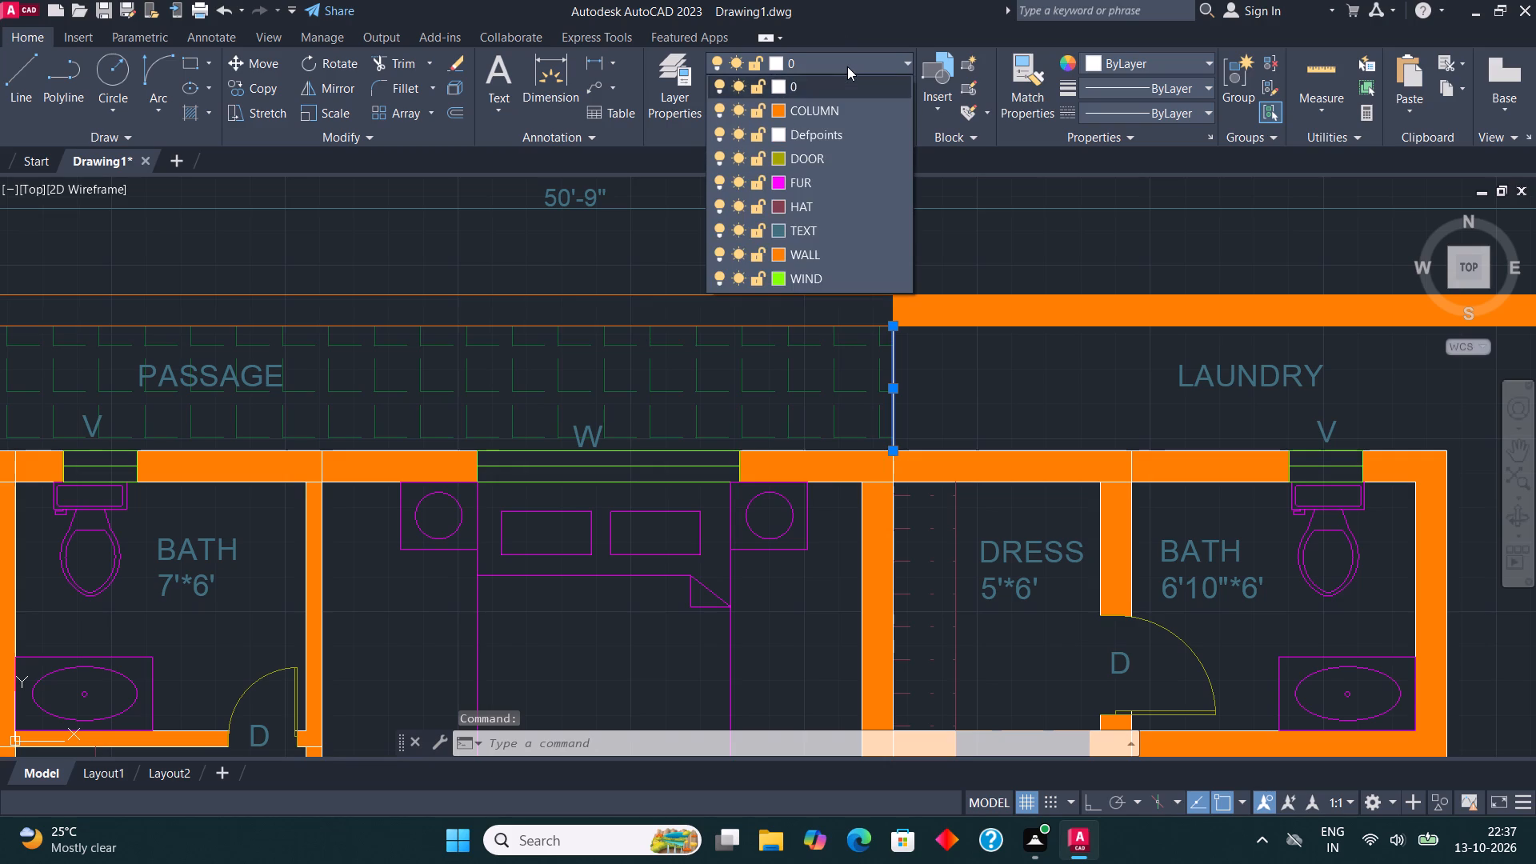
click(846, 253)
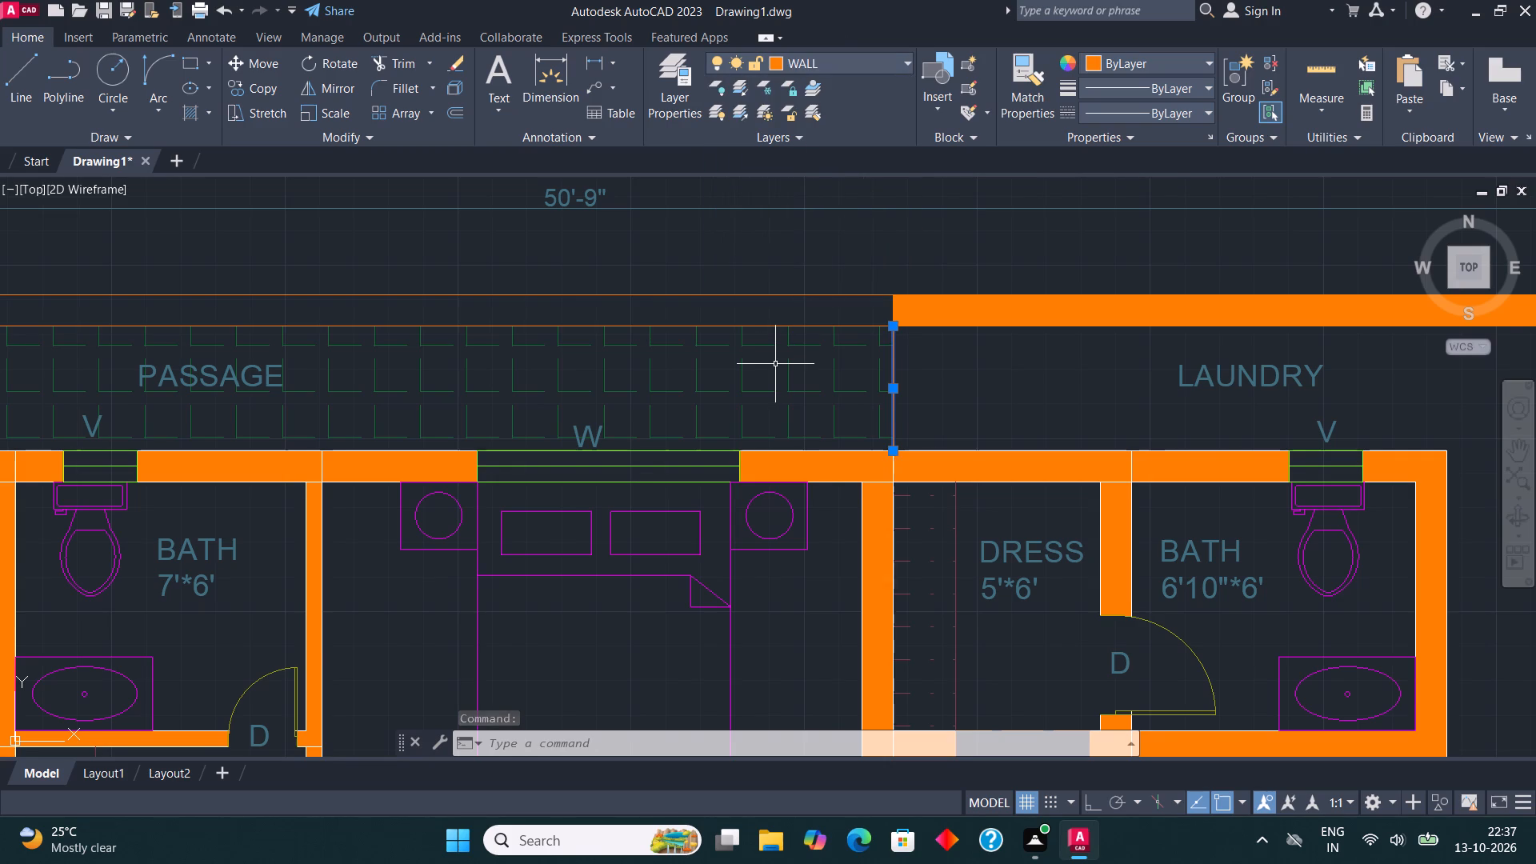
scroll(775, 364, down, 1)
key(Escape)
Trim the leftover junction lines where both side walls of the 5'*6' dress meet the north wall.
scroll(957, 421, up, 1)
click(396, 61)
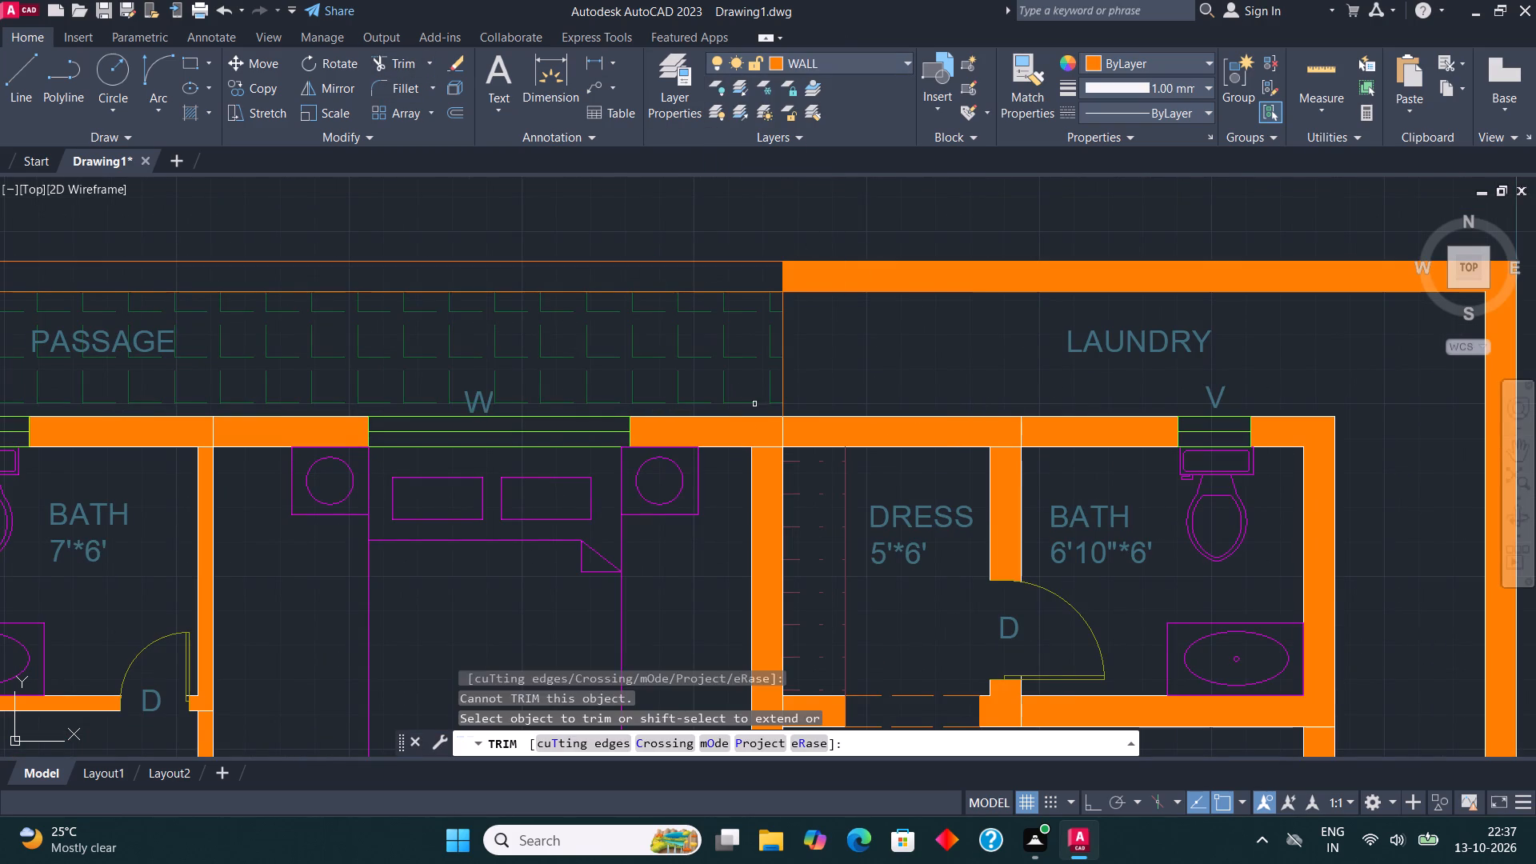
click(781, 434)
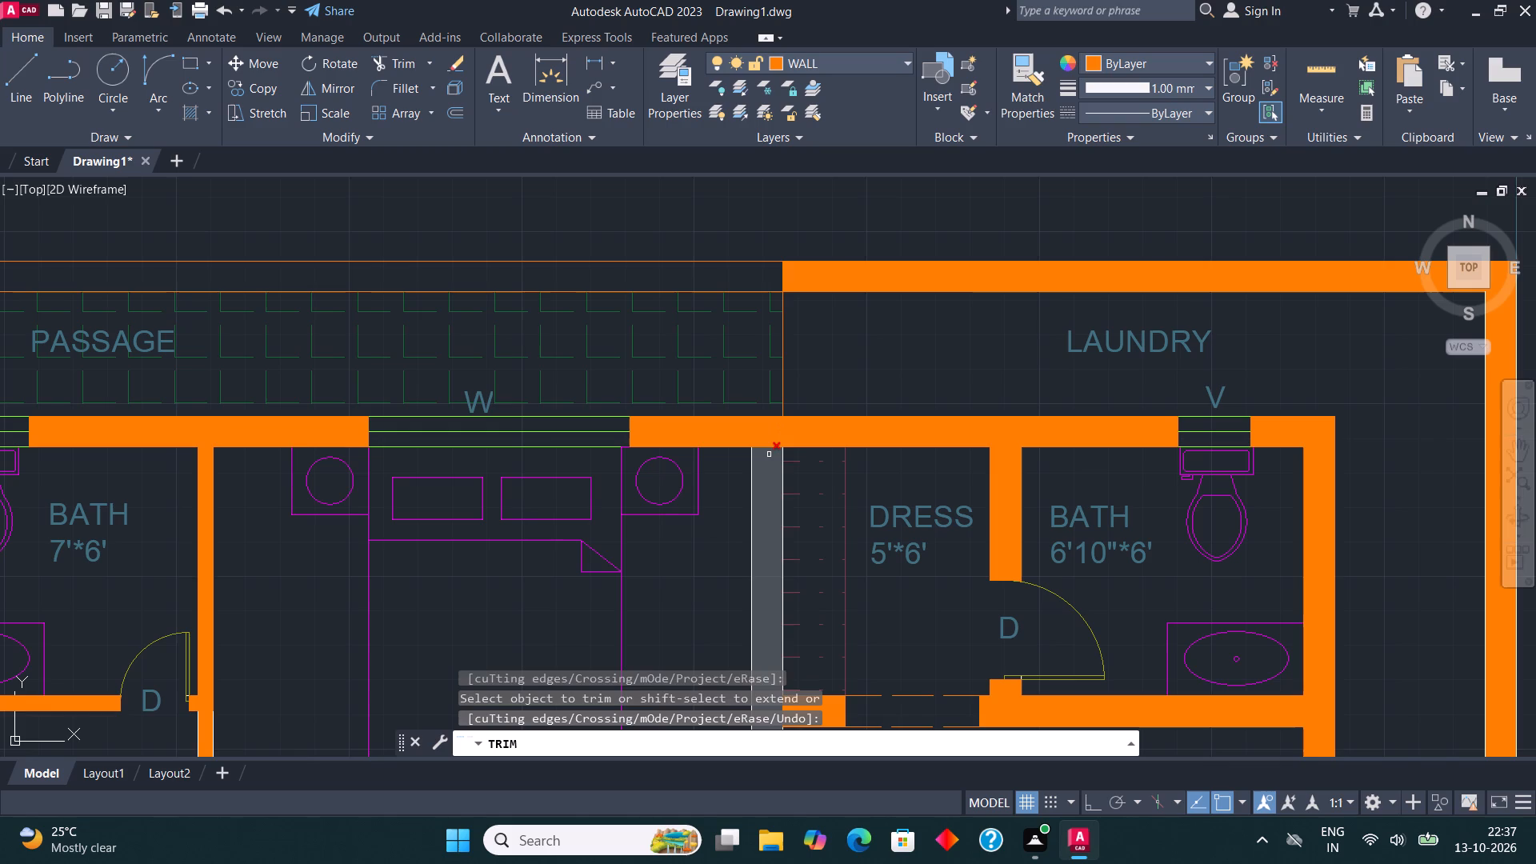
click(767, 448)
click(749, 449)
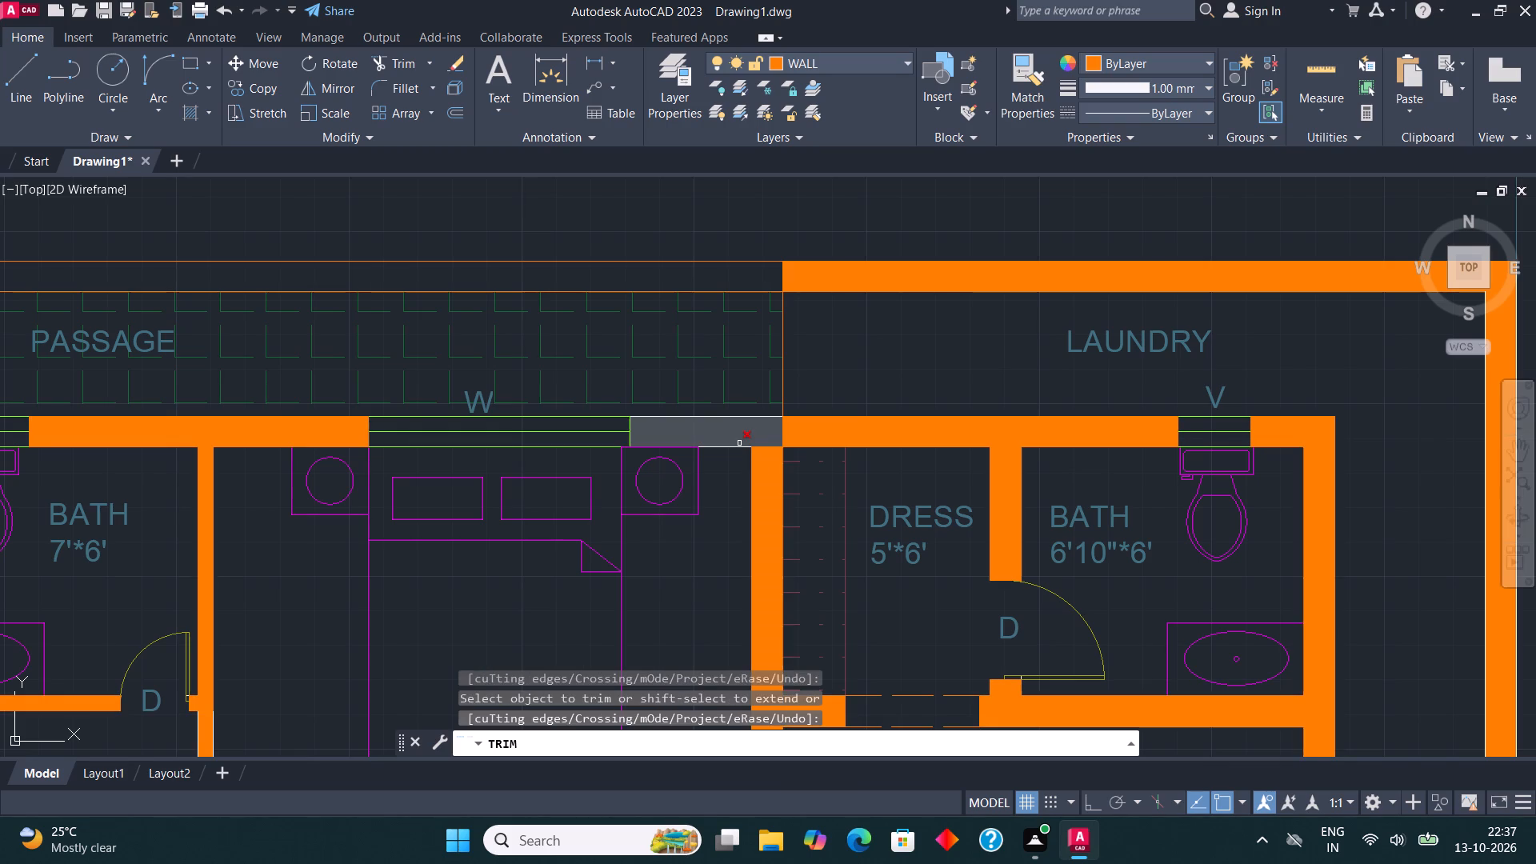
click(736, 446)
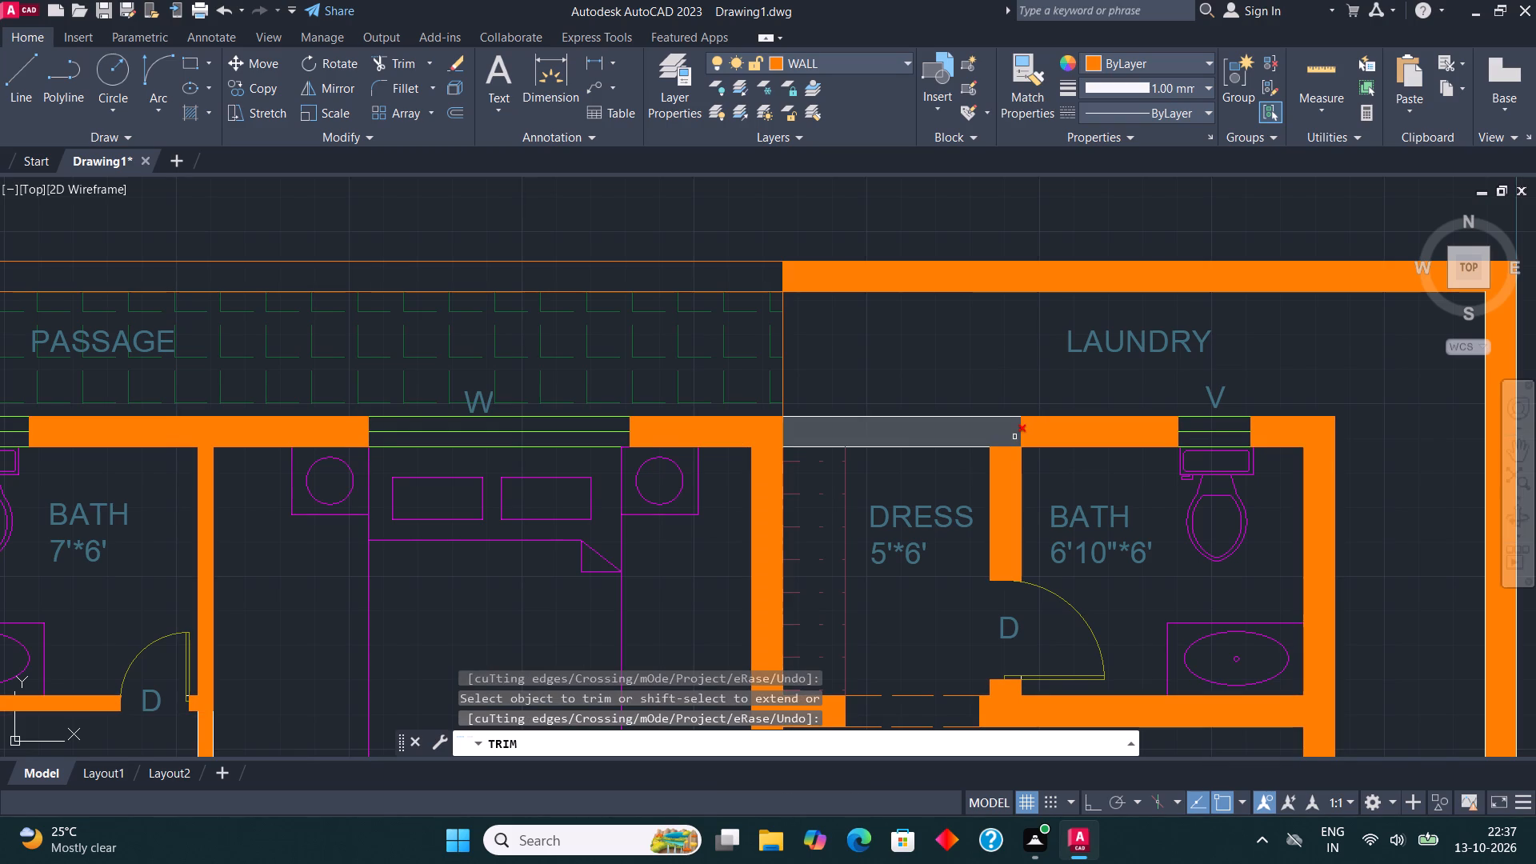
click(1021, 438)
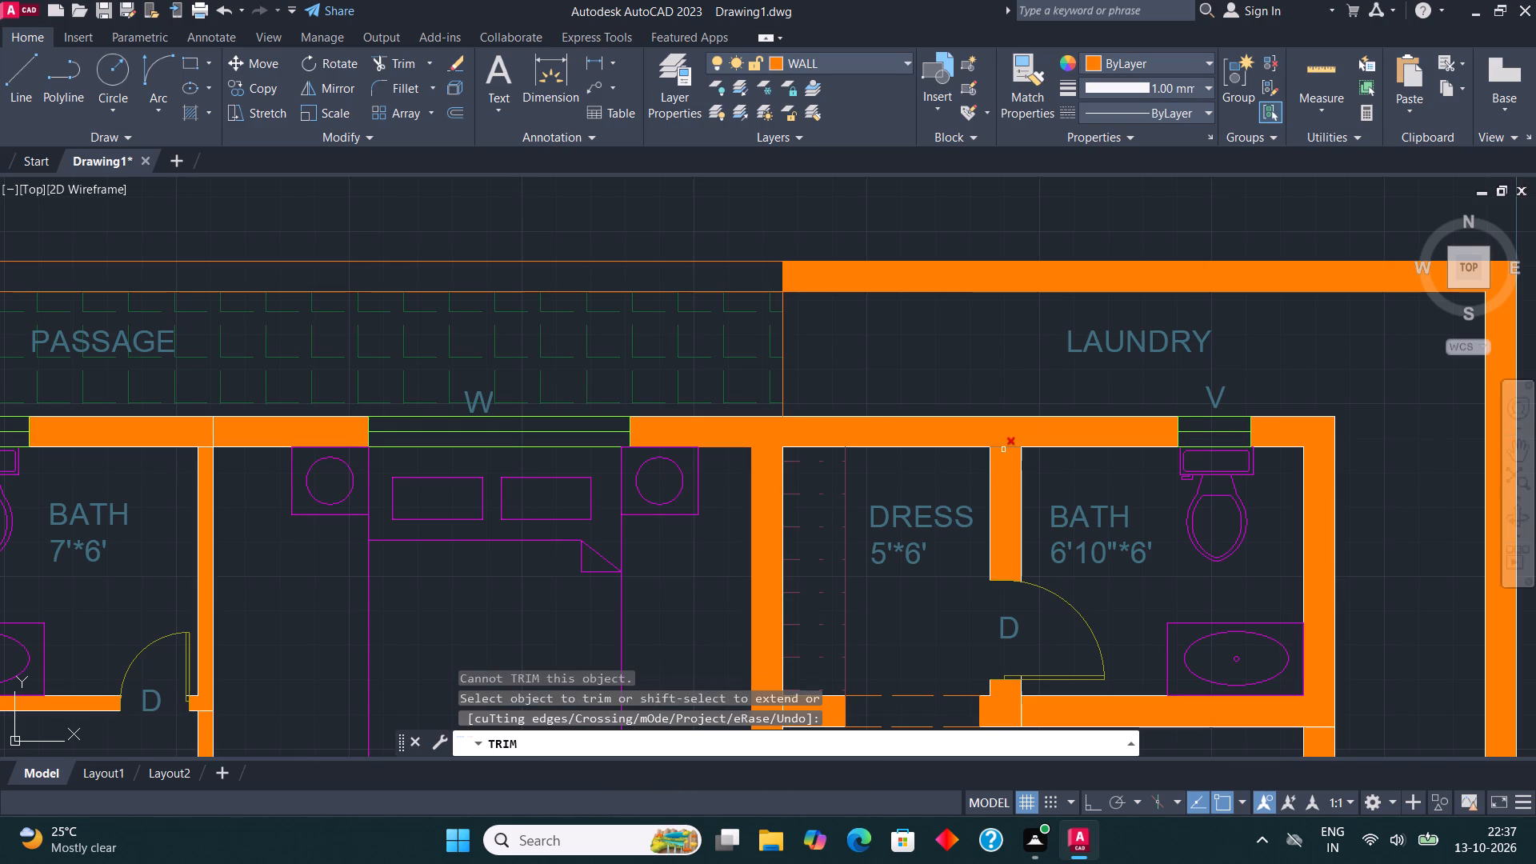
click(1003, 450)
Trim the leftover junction lines where the two 7'*6' baths' partition walls meet the north wall.
scroll(1331, 421, down, 2)
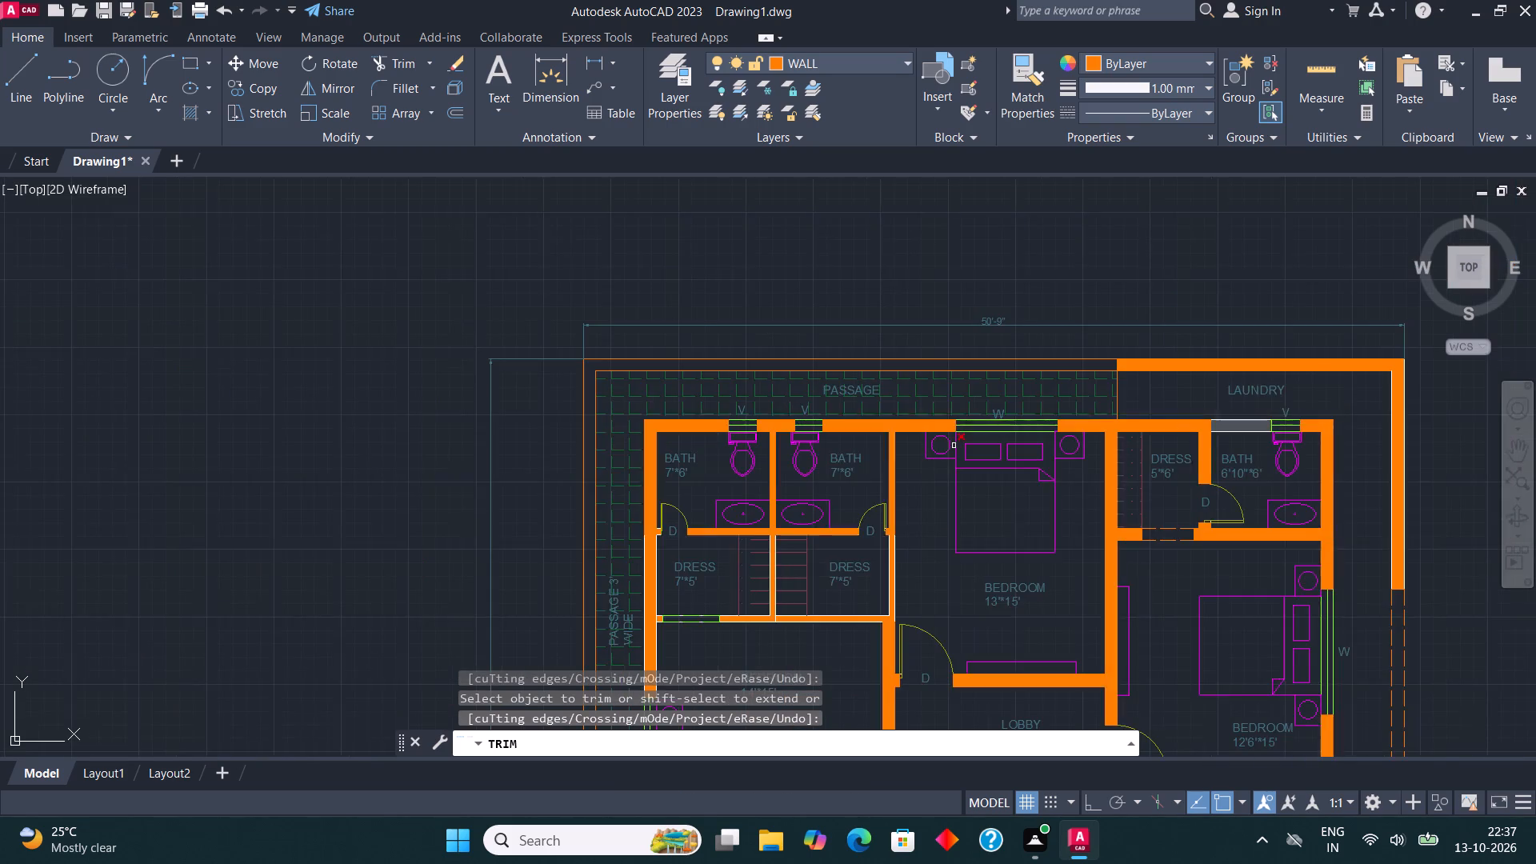
scroll(901, 442, up, 3)
click(383, 364)
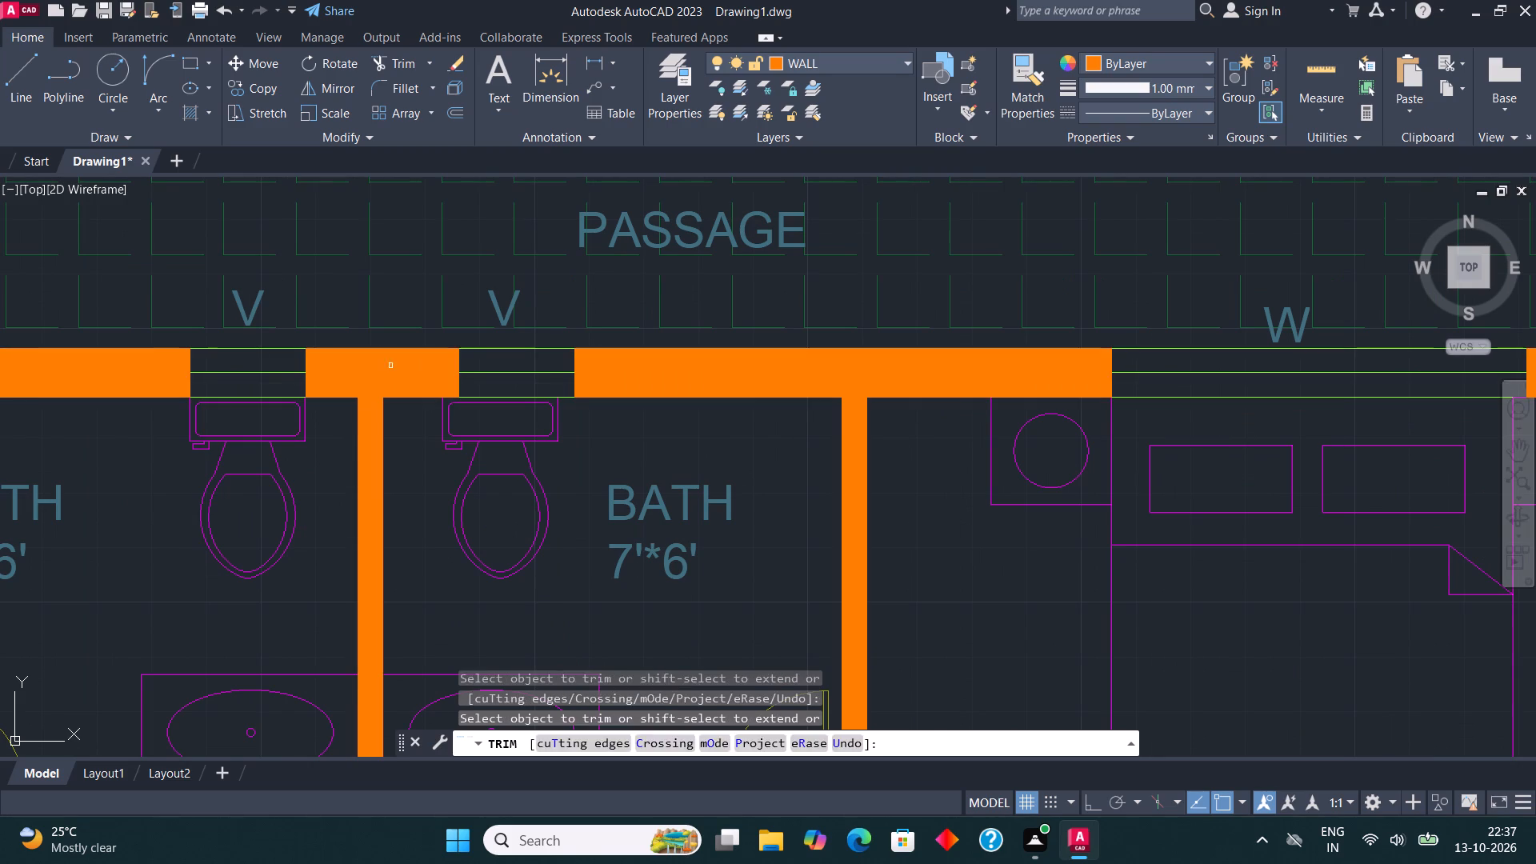
click(866, 379)
Trim the leftover junction lines where the bath-dress wall meets the west wall and the partition between the two 7'*6' baths.
scroll(923, 365, down, 1)
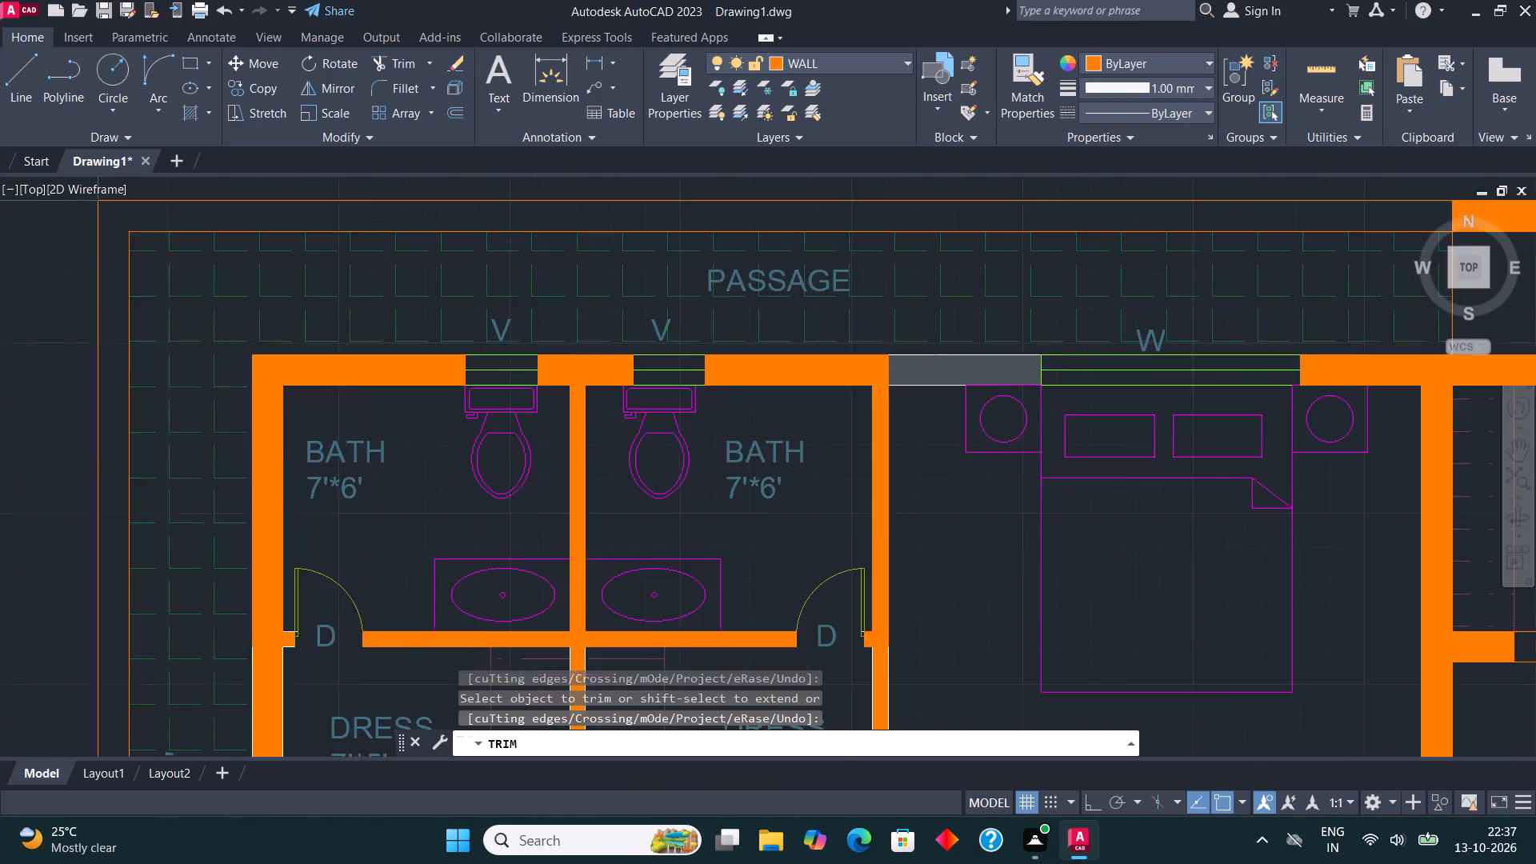
scroll(923, 365, down, 1)
scroll(520, 534, up, 2)
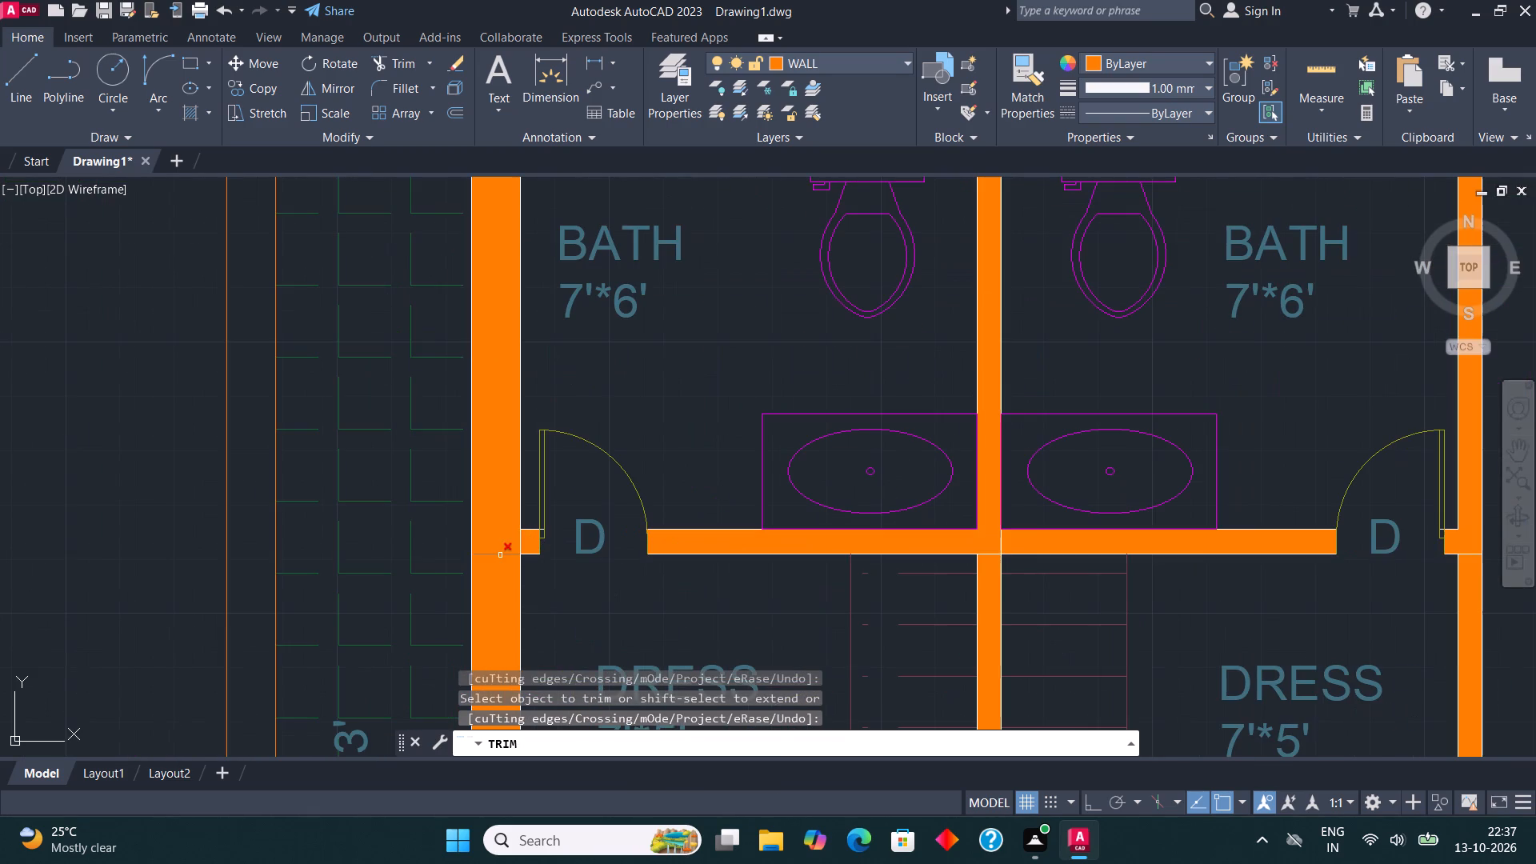
click(500, 557)
click(522, 544)
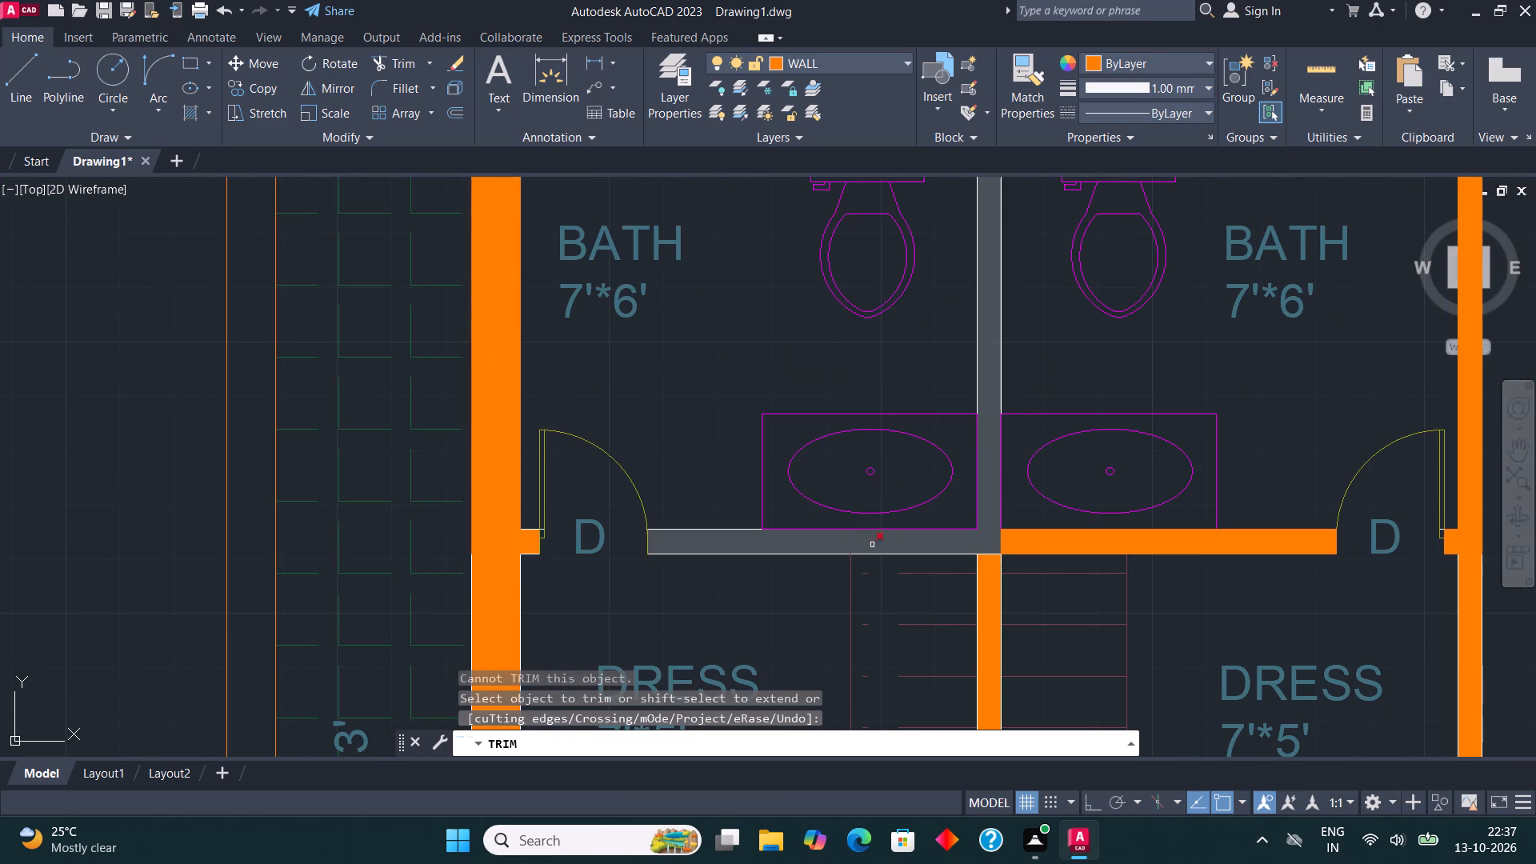
click(1001, 542)
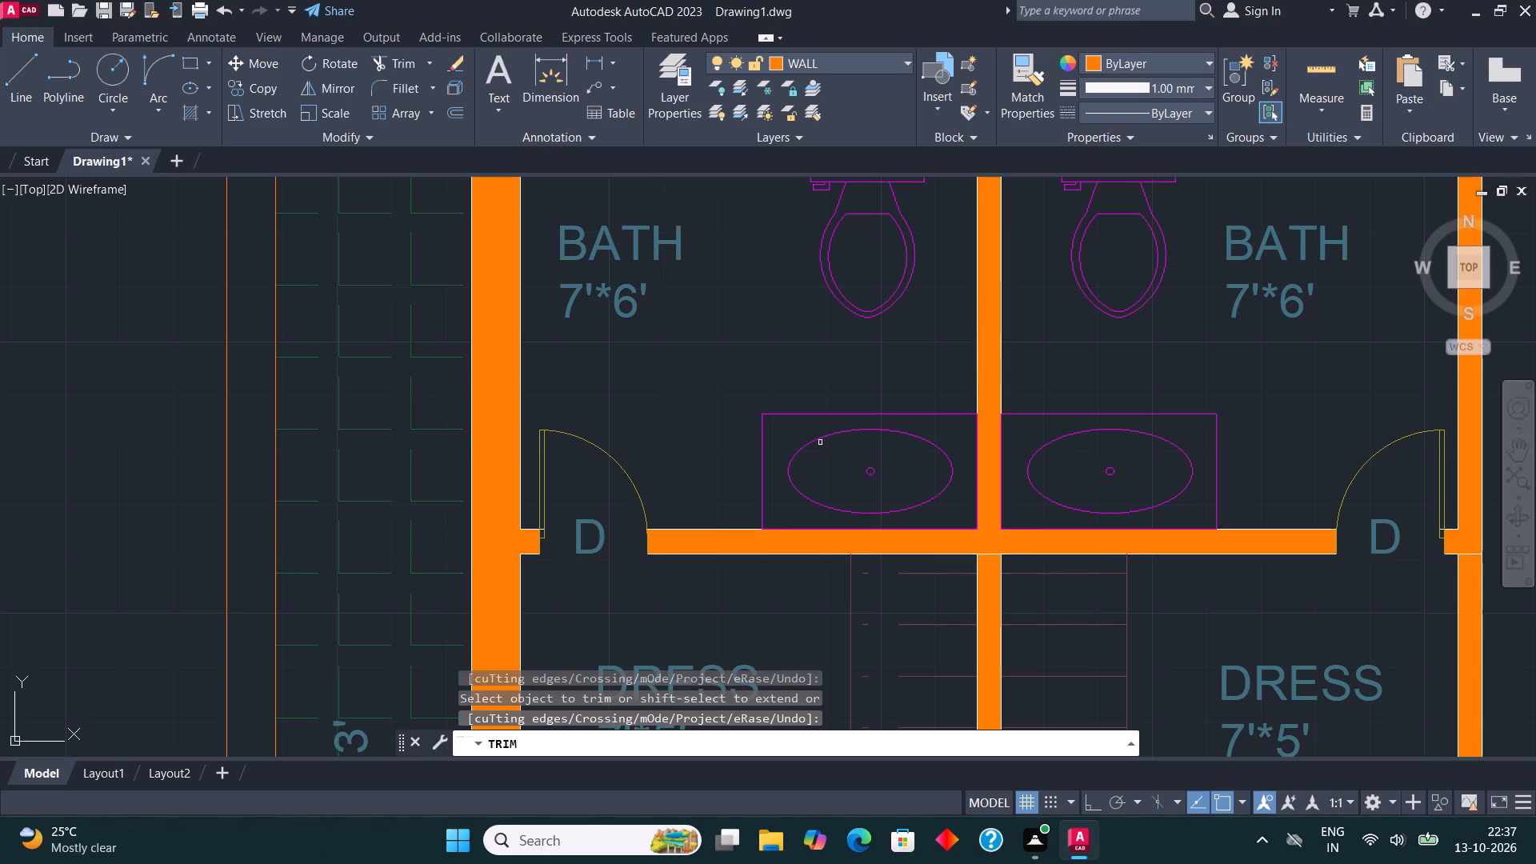
click(988, 553)
scroll(944, 344, down, 2)
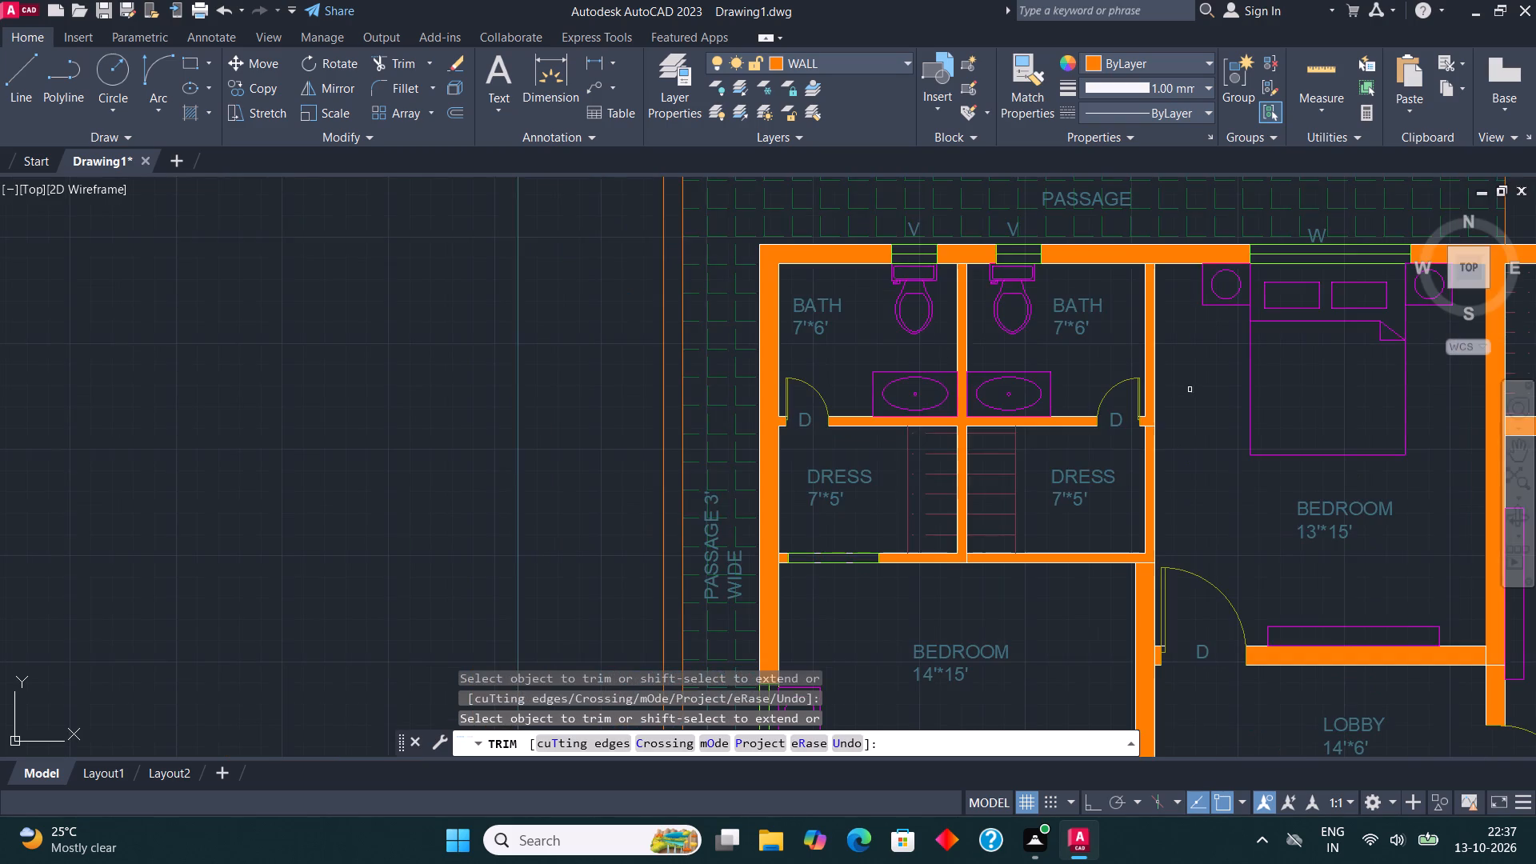
Trim the leftover junction line where the bath-dress wall meets the east wall of the 7'*6' bath.
scroll(1192, 392, up, 2)
click(1078, 480)
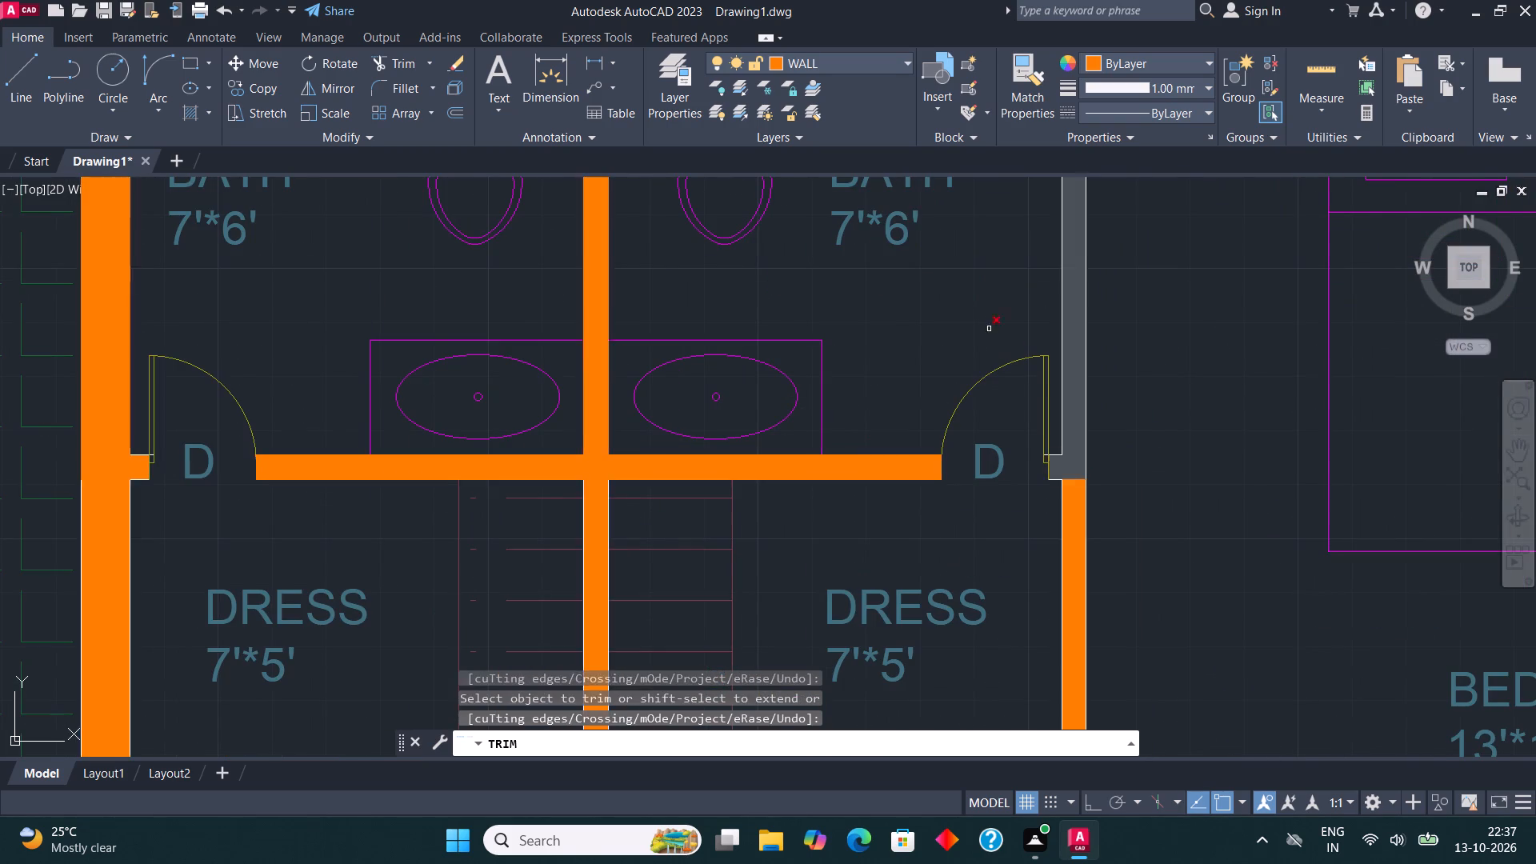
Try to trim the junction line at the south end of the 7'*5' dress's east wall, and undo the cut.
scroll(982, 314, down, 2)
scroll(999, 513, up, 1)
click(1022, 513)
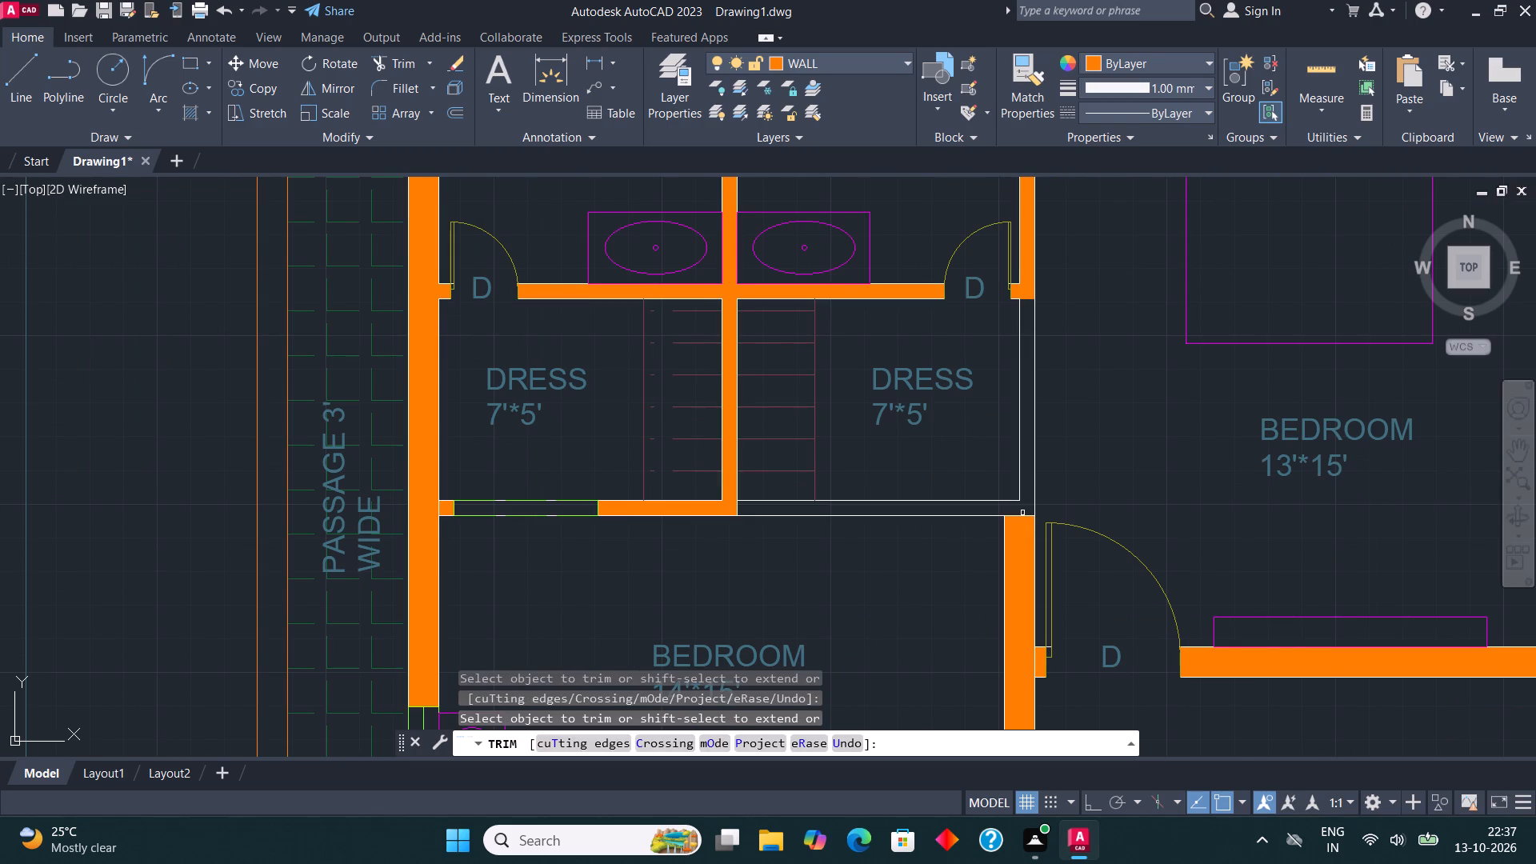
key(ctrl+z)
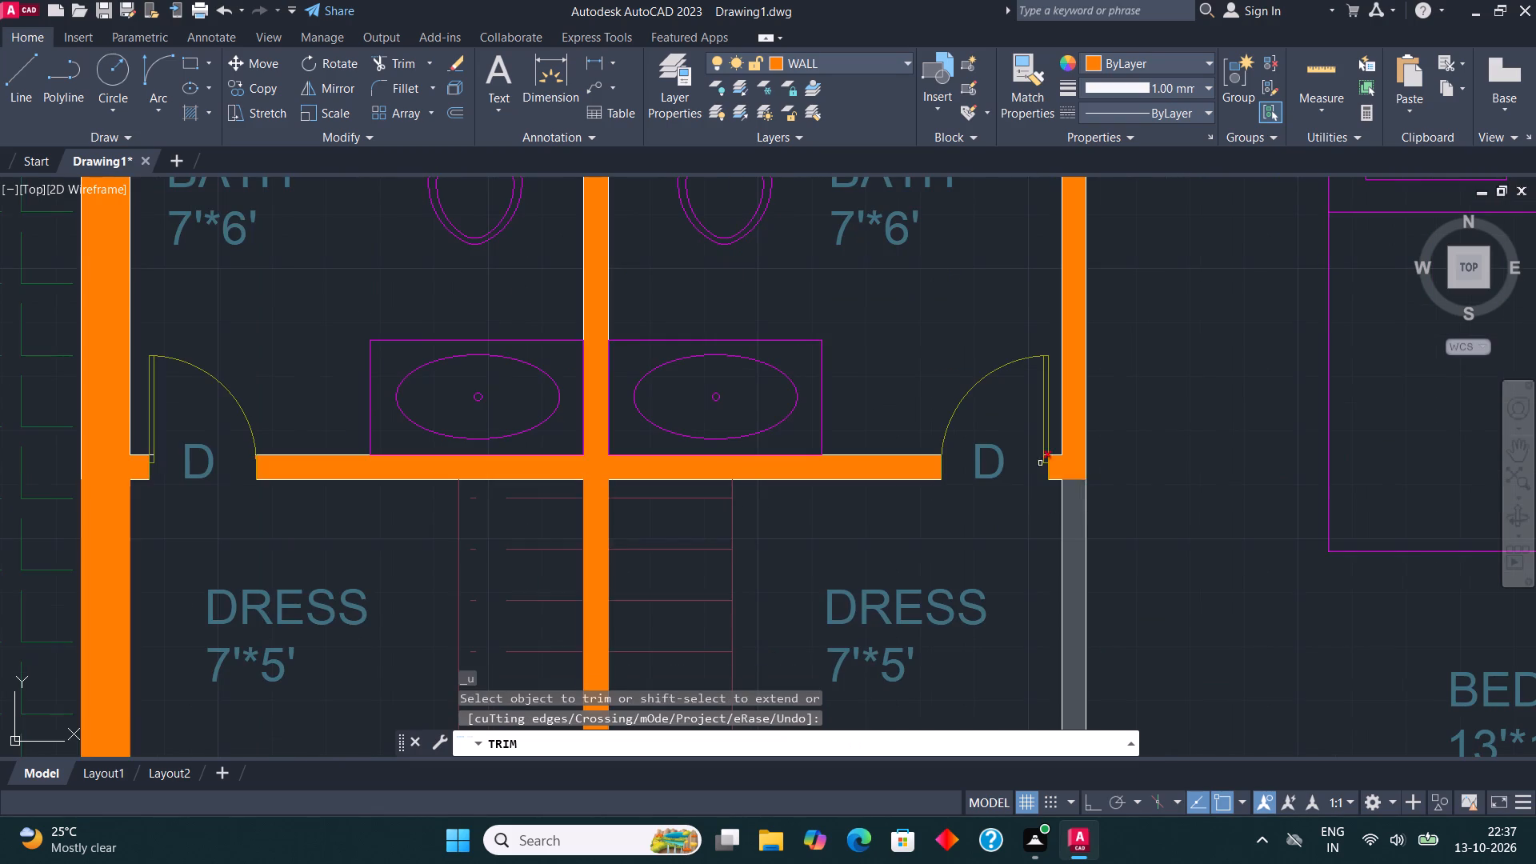
Trim the leftover junction lines where the 7'*5' dresses' south wall meets the east wall, the dress partition and the west wall.
scroll(966, 423, down, 3)
scroll(997, 514, up, 3)
click(960, 550)
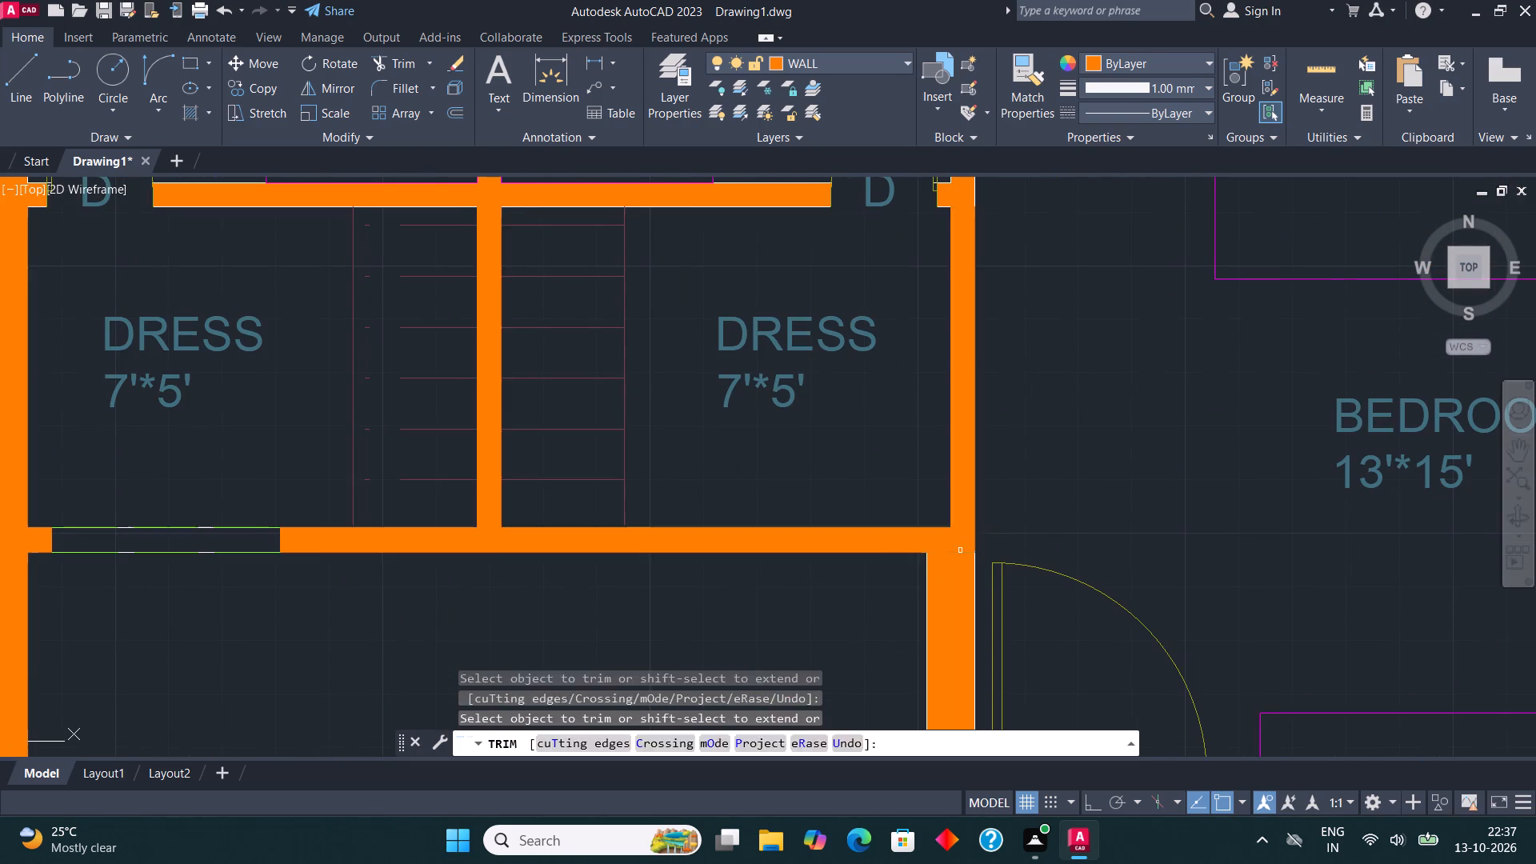
click(502, 534)
scroll(692, 473, down, 2)
scroll(450, 510, up, 3)
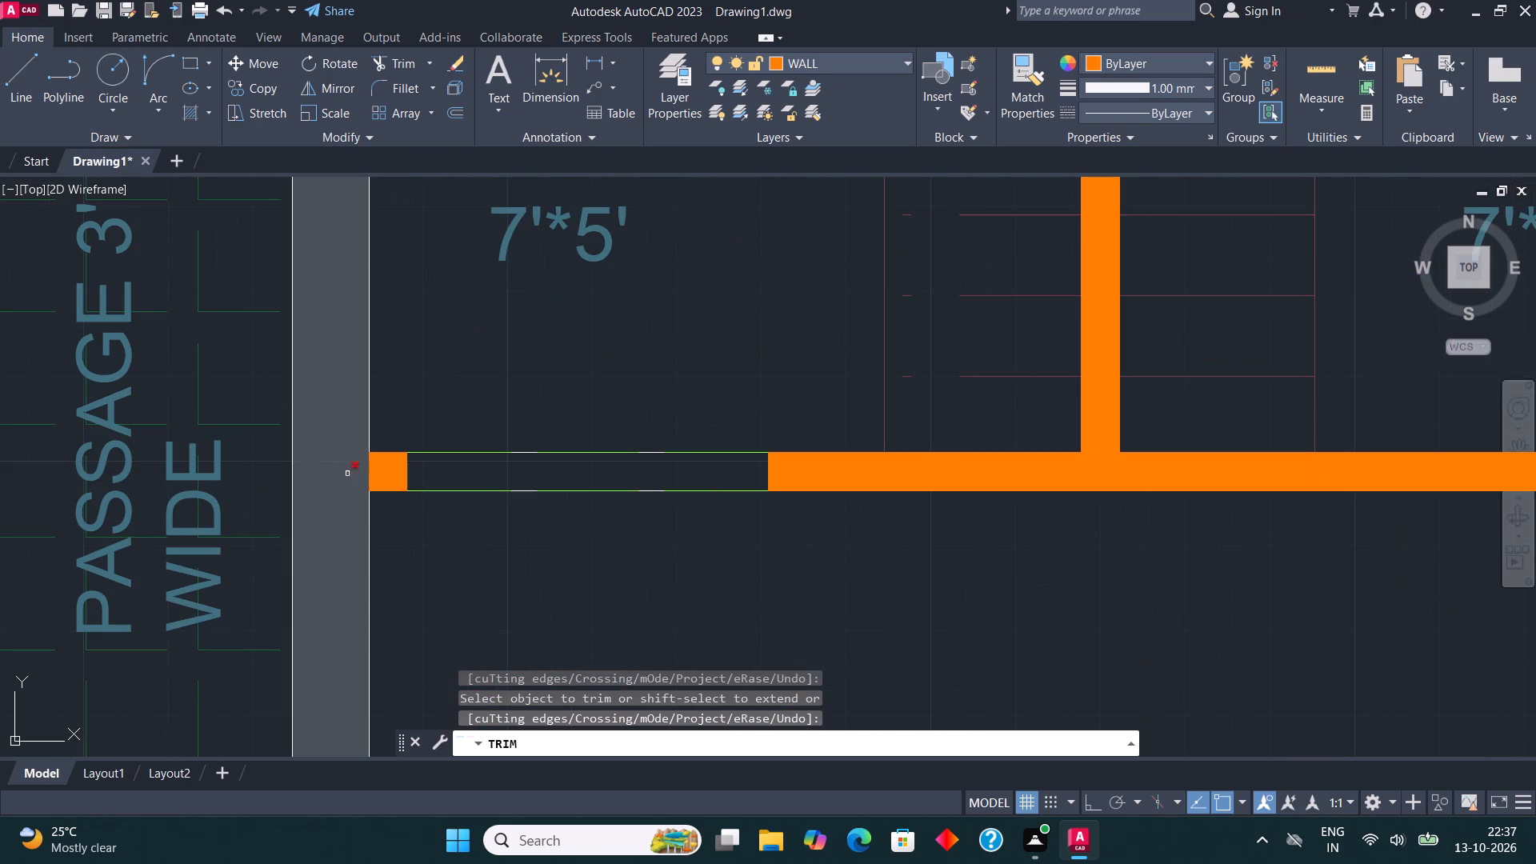
click(370, 473)
Trim the leftover junction lines where the 14'*15' bedroom's south wall meets its west and east walls.
scroll(540, 355, down, 4)
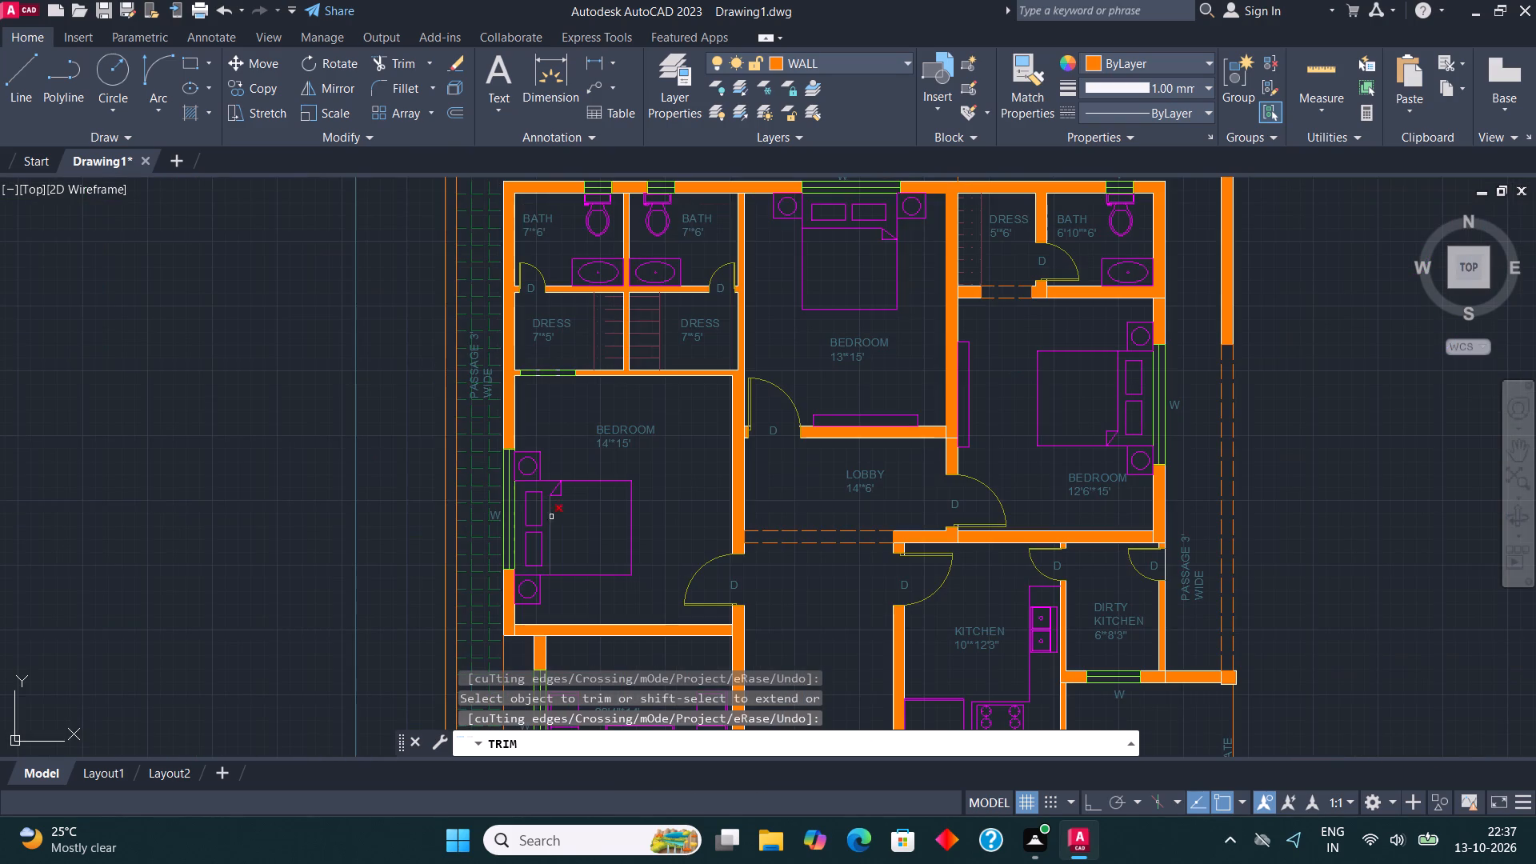
scroll(517, 618, up, 2)
click(513, 646)
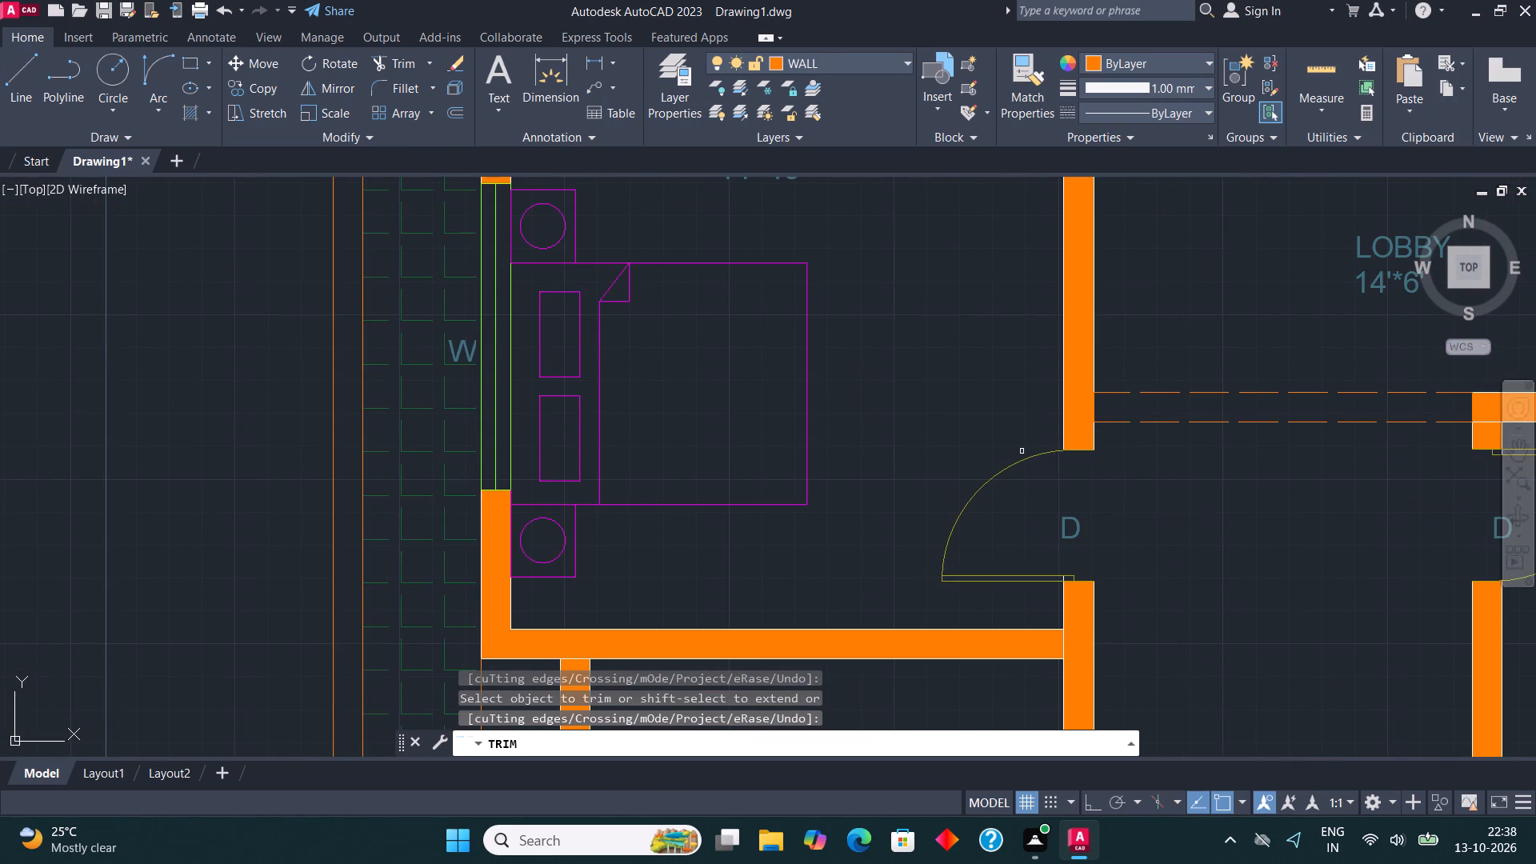
click(1062, 644)
Trim the leftover junction lines where the wall between the 13'*15' bedroom and the lobby meets the east wall.
scroll(708, 354, down, 2)
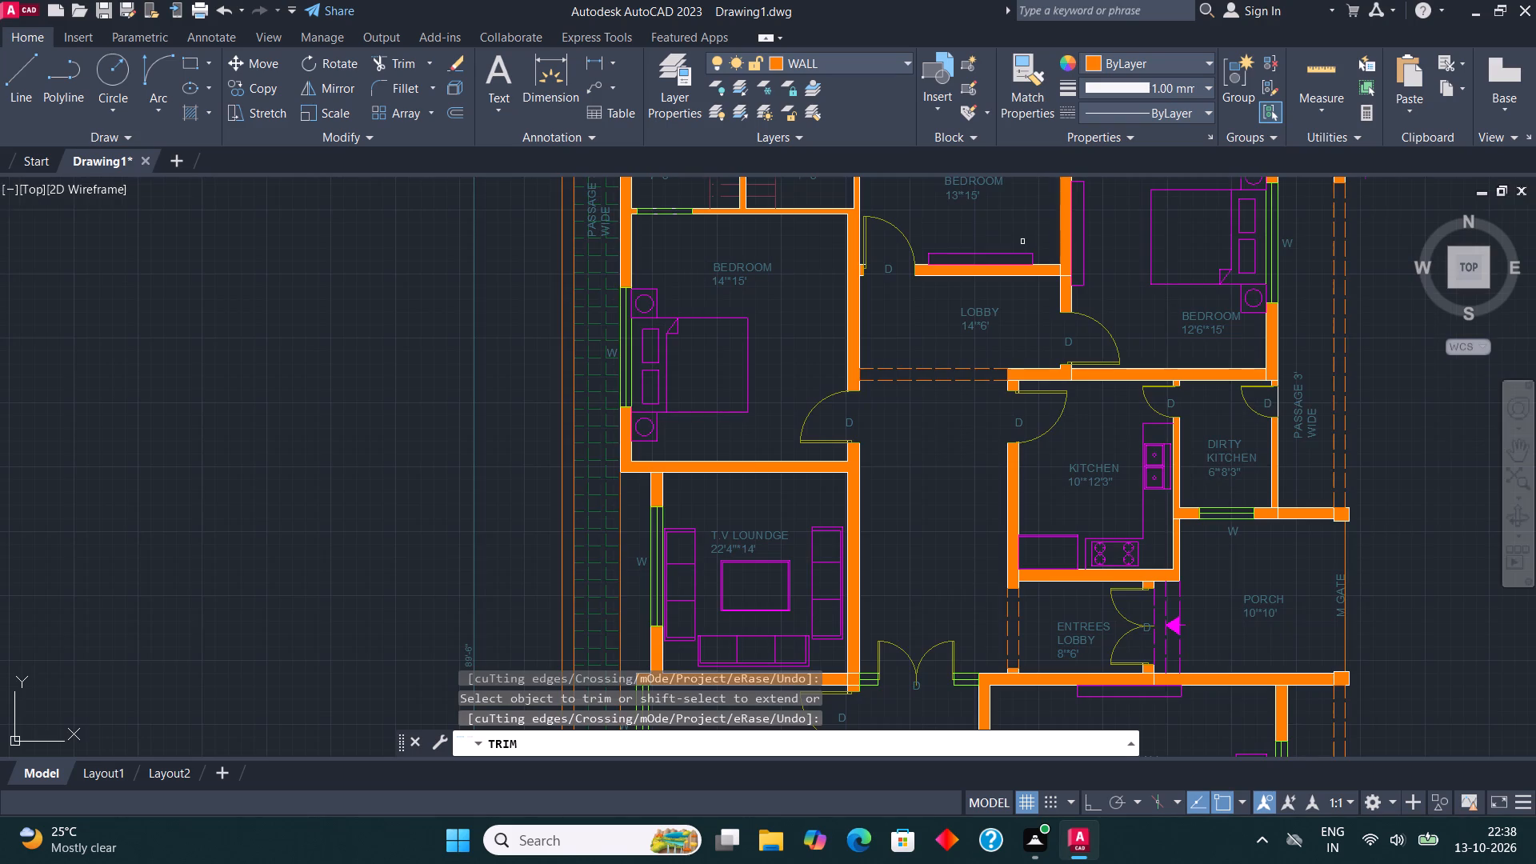
scroll(1022, 242, up, 2)
click(1114, 323)
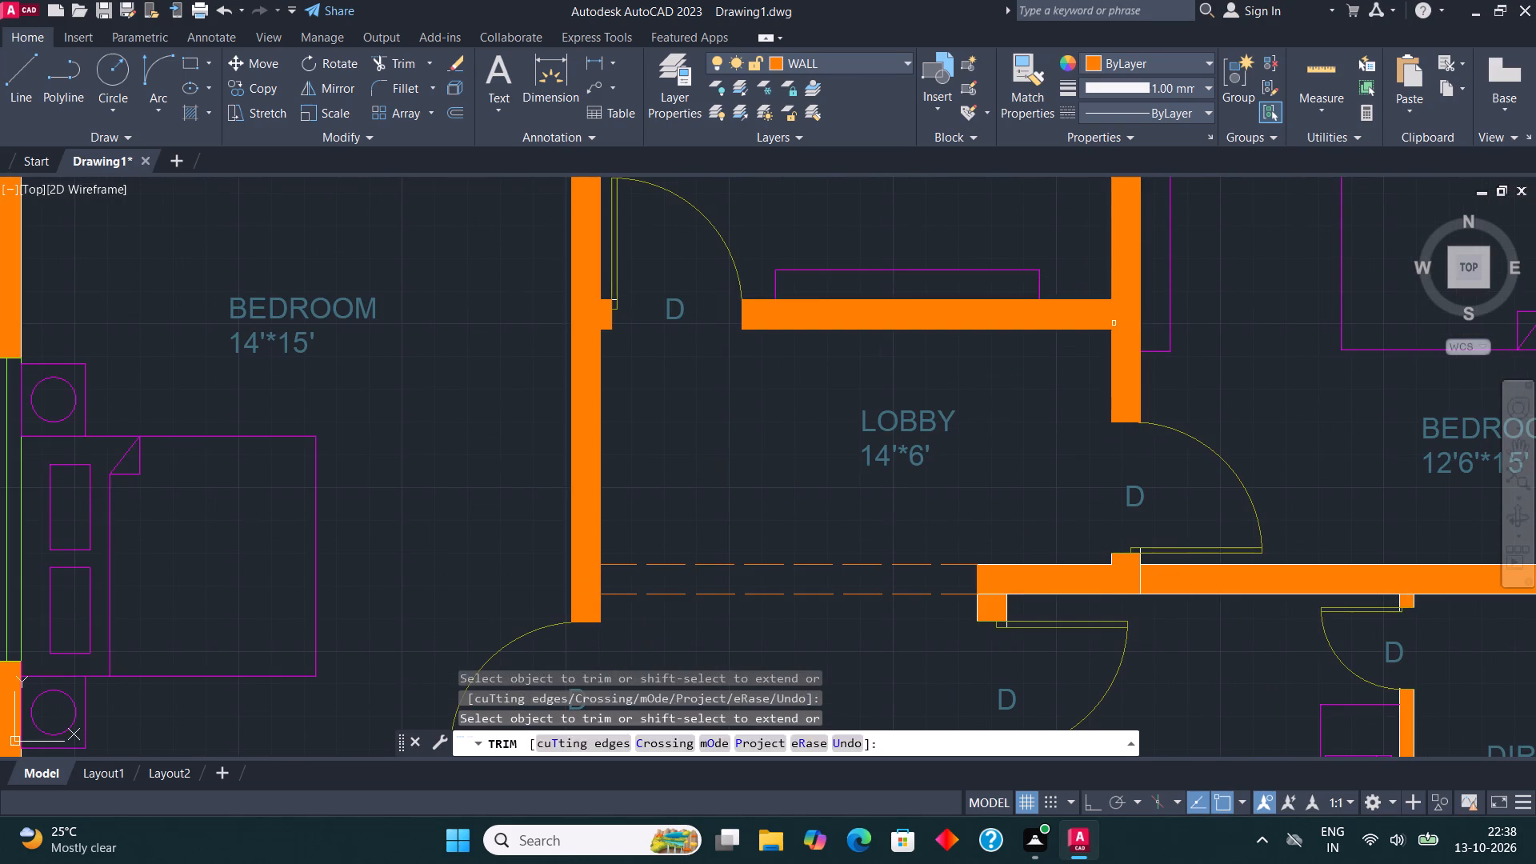
click(1125, 330)
Trim the leftover junction lines on the kitchen's north wall, at the 12'6"*15' bedroom's door jamb and the kitchen's west wall.
scroll(1051, 272, down, 1)
scroll(1062, 411, up, 2)
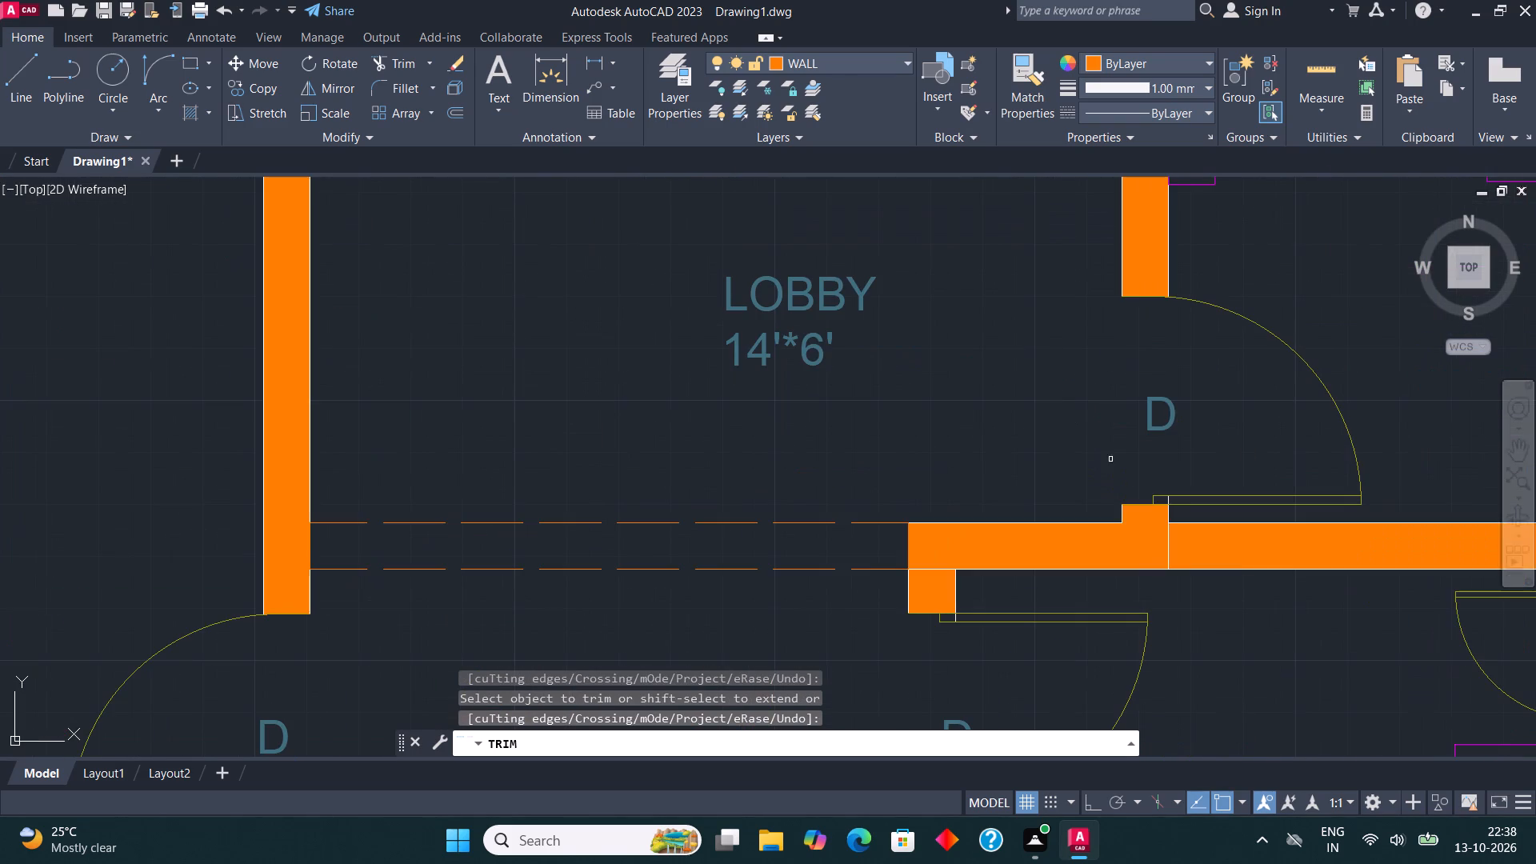
click(1169, 548)
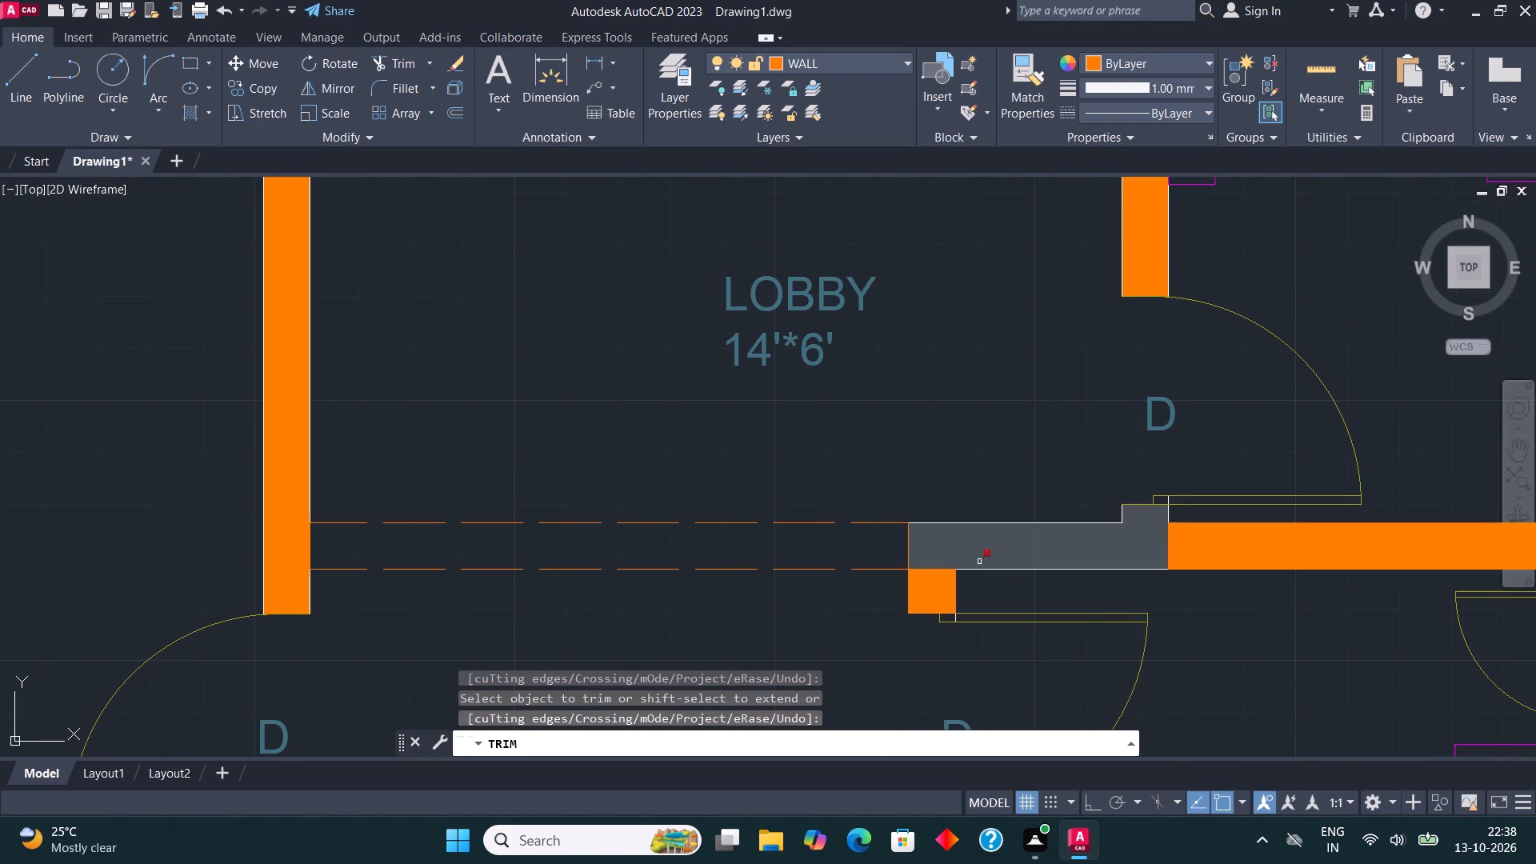
click(938, 570)
Trim the leftover junction lines where the T.V. lounge's south wall meets its west and east walls.
scroll(864, 439, down, 3)
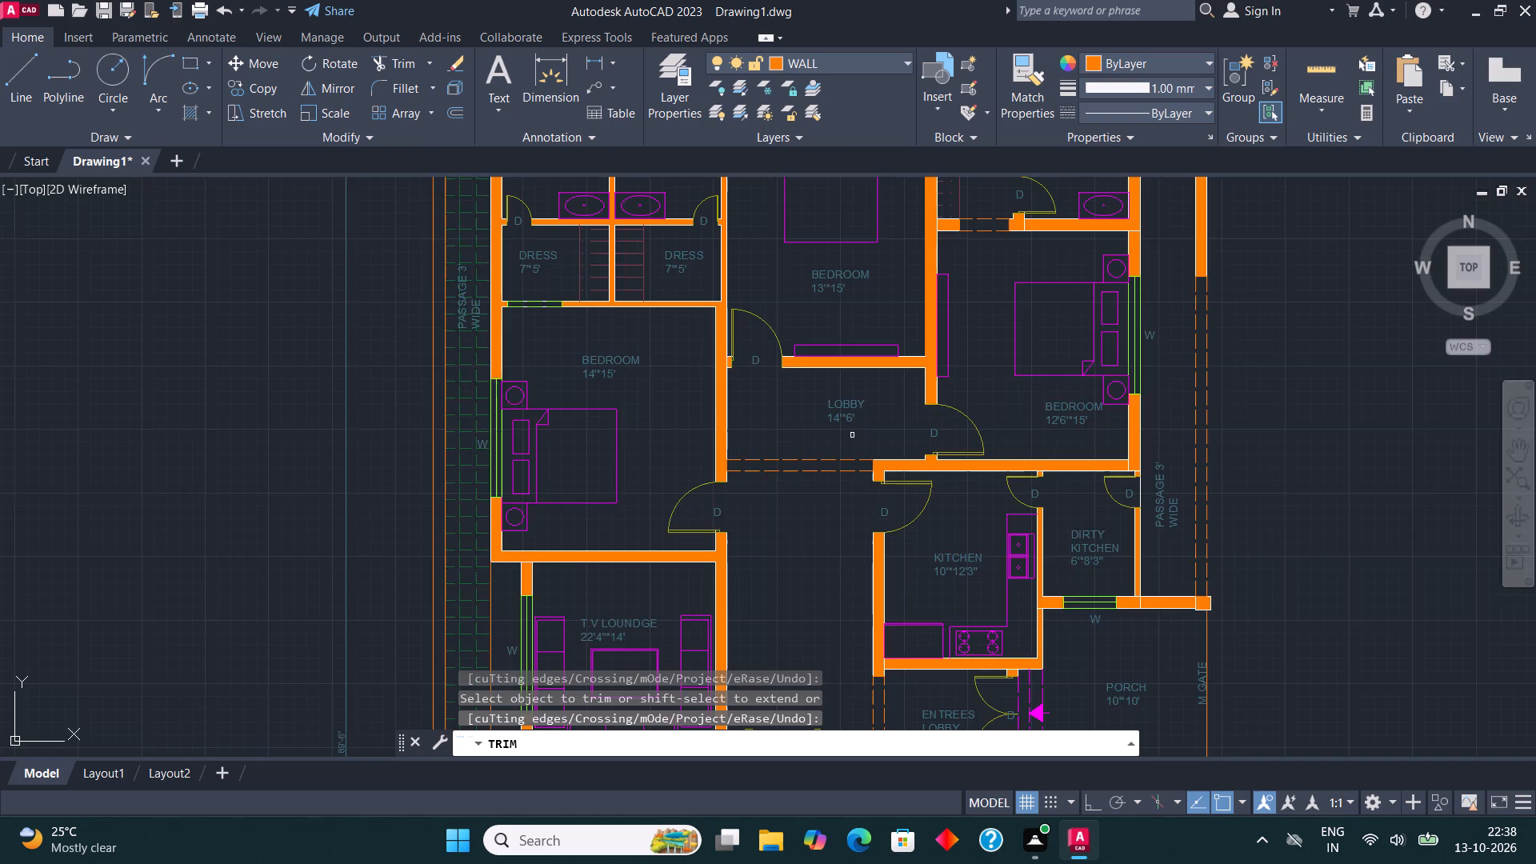
scroll(856, 432, down, 2)
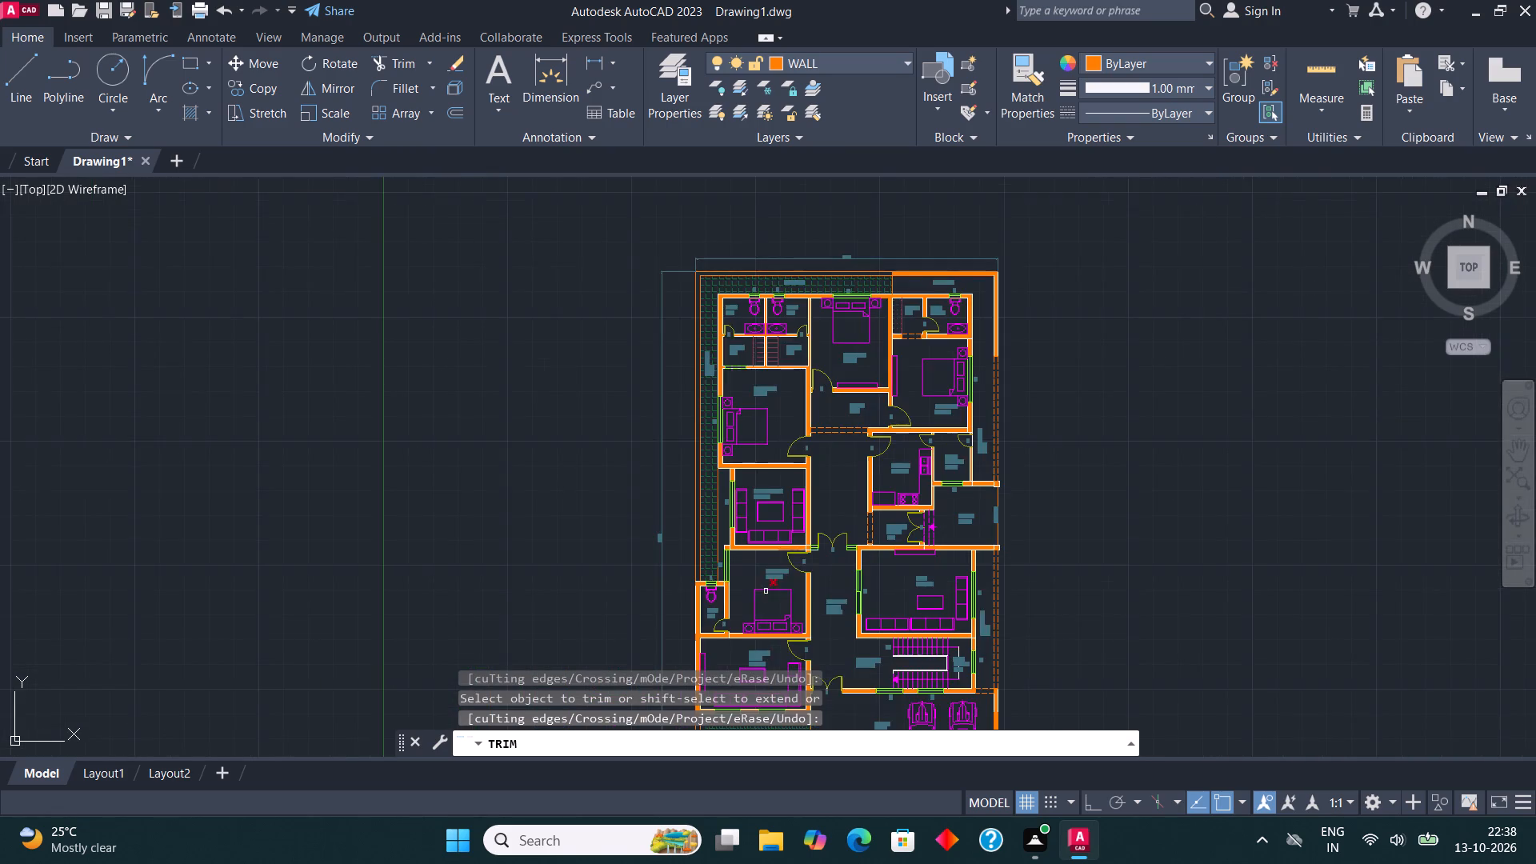
scroll(766, 591, up, 3)
scroll(609, 420, up, 2)
click(590, 407)
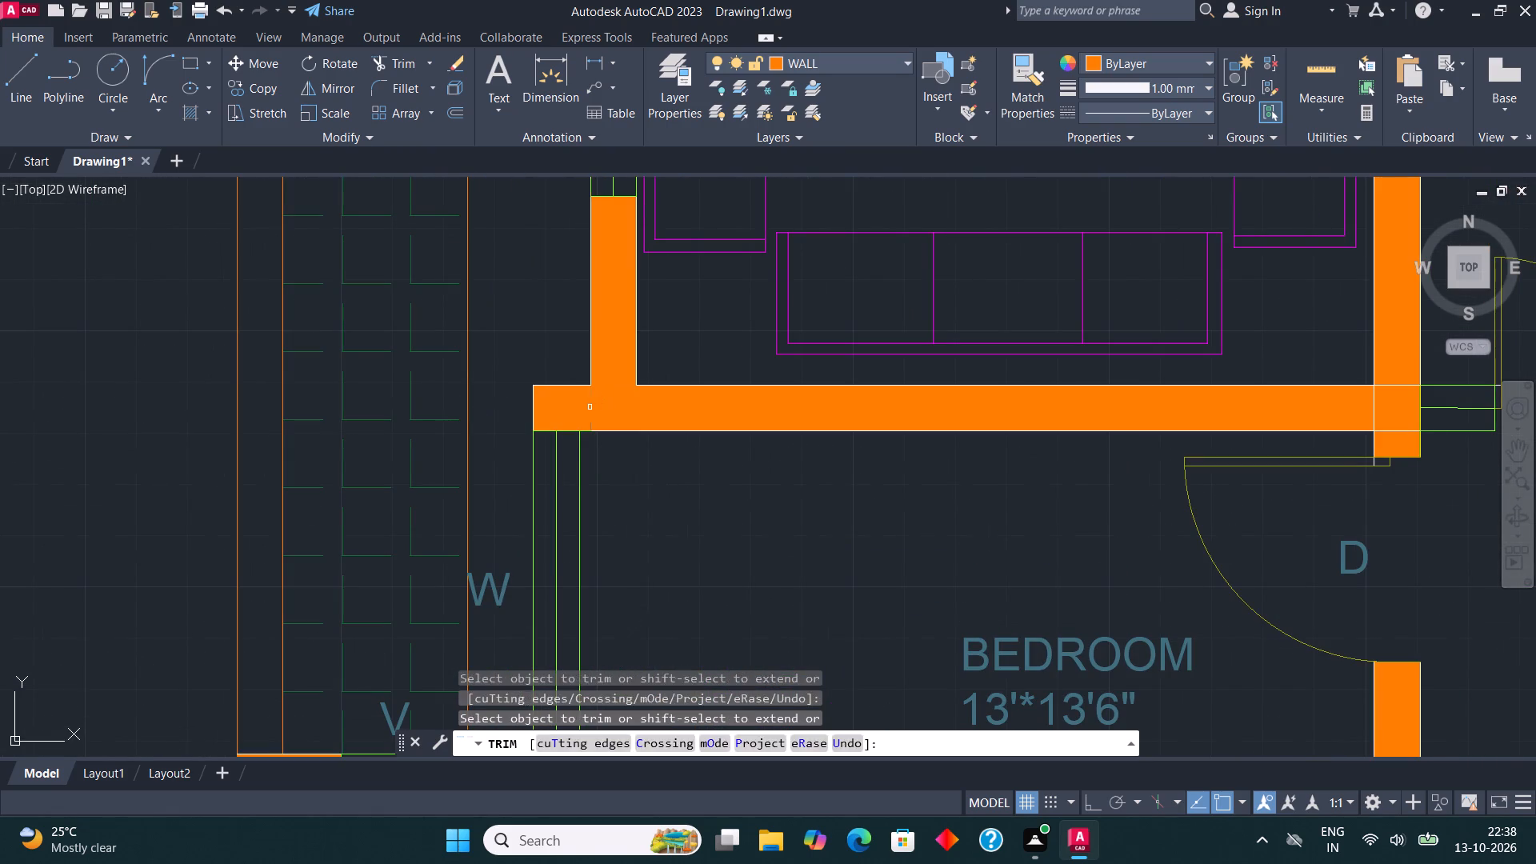
scroll(598, 410, down, 1)
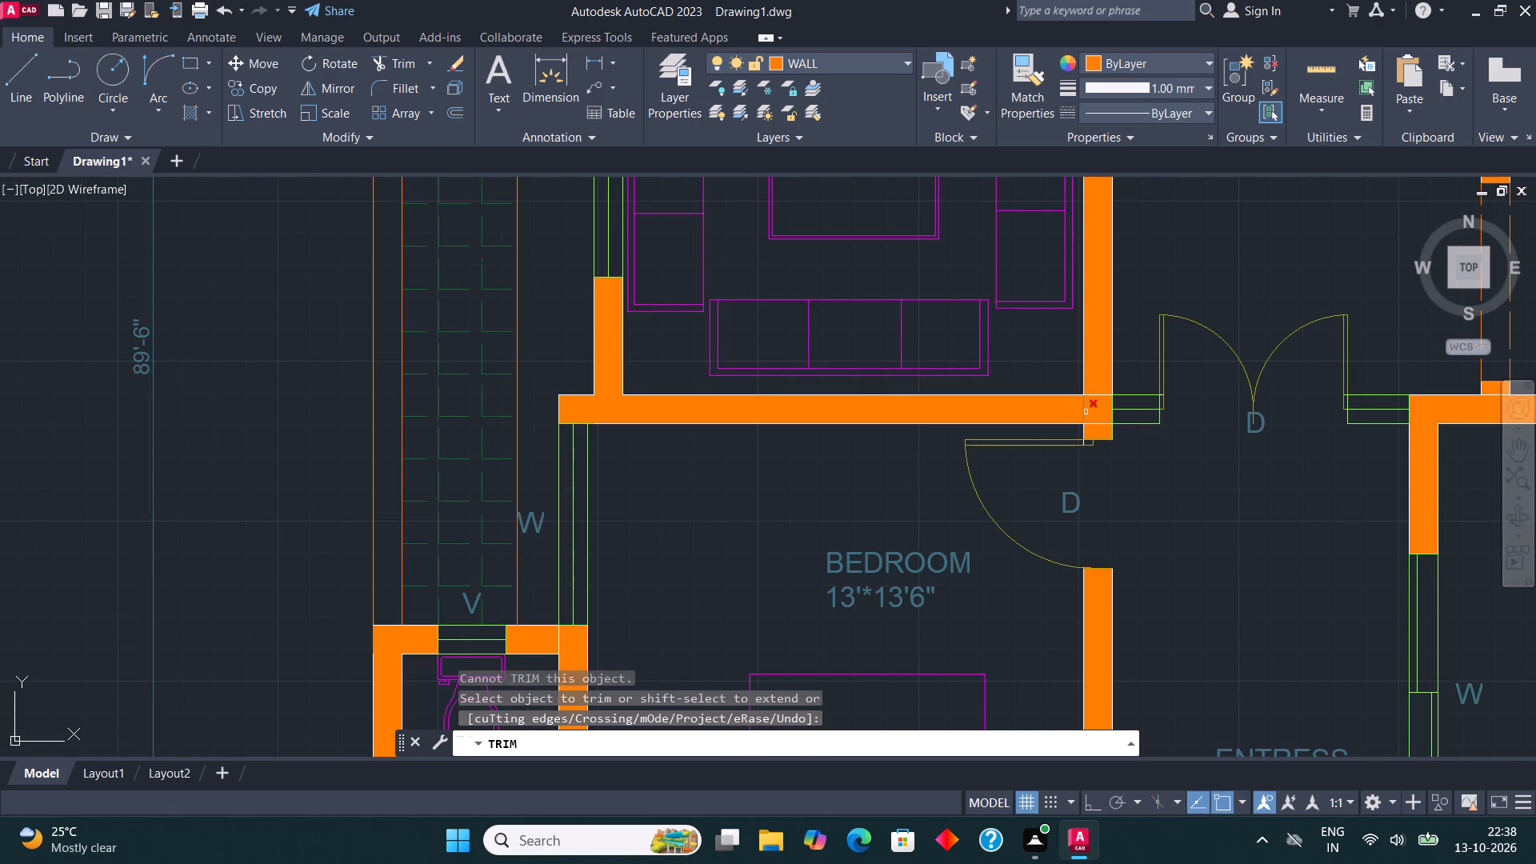
click(1086, 406)
click(1098, 425)
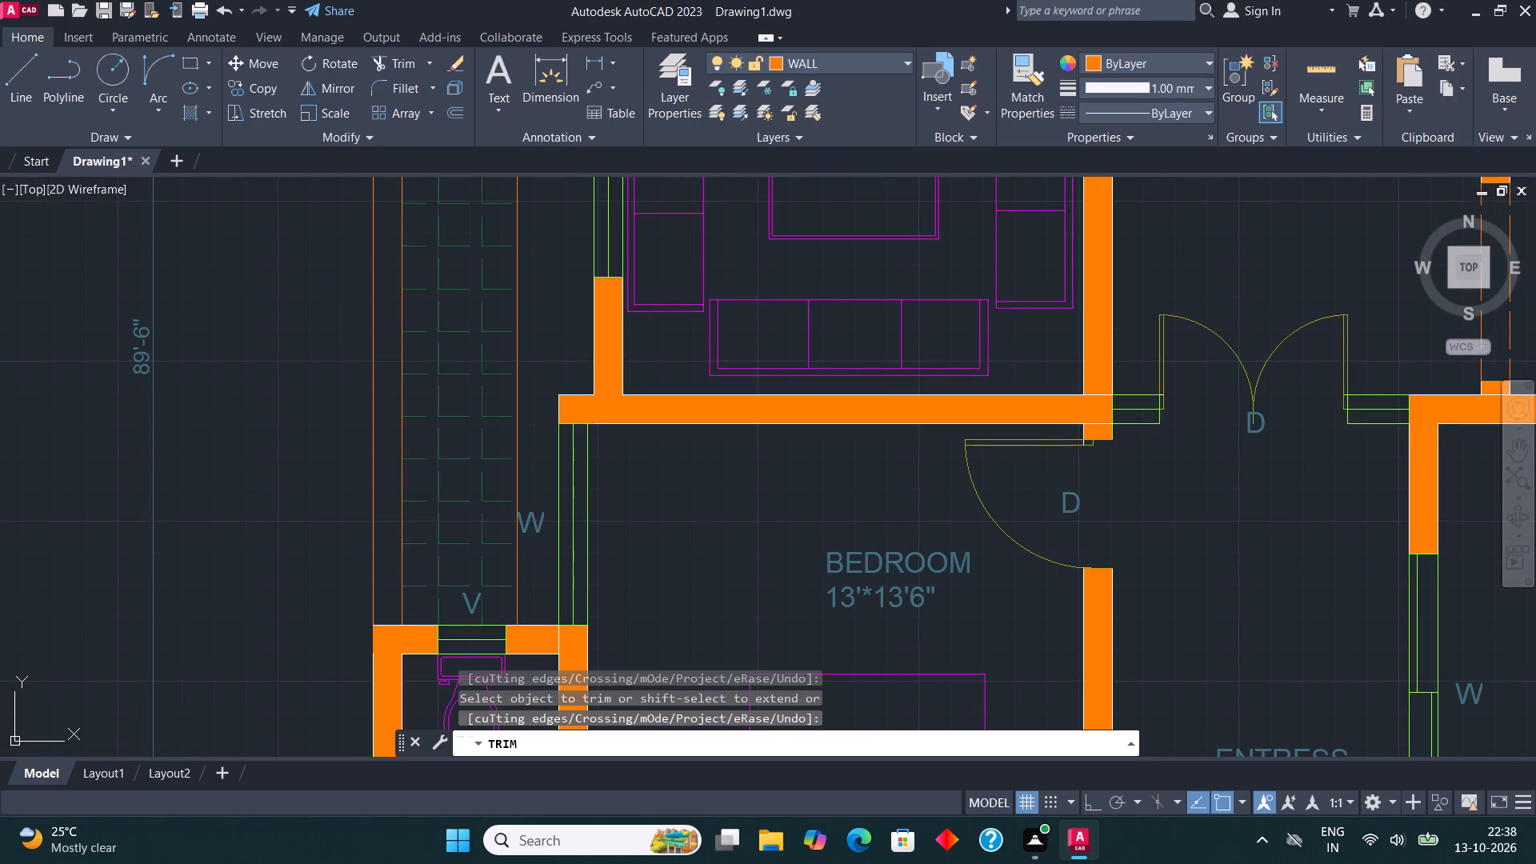
click(1098, 393)
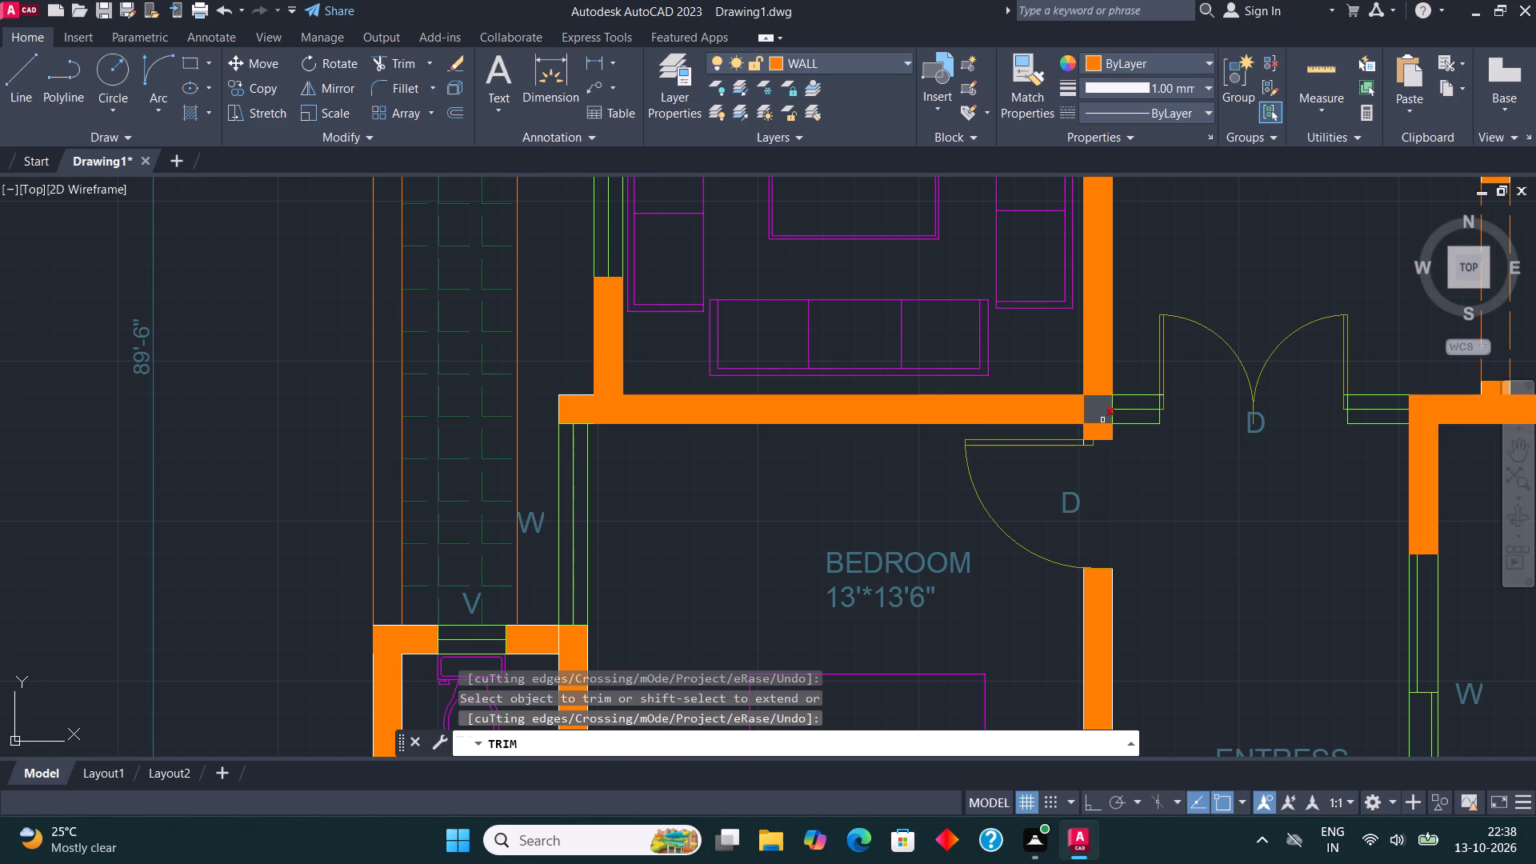
click(1102, 424)
Trim the leftover junction lines where the 4'*8' bath's east wall meets its north and south walls.
scroll(983, 370, down, 2)
scroll(906, 461, up, 2)
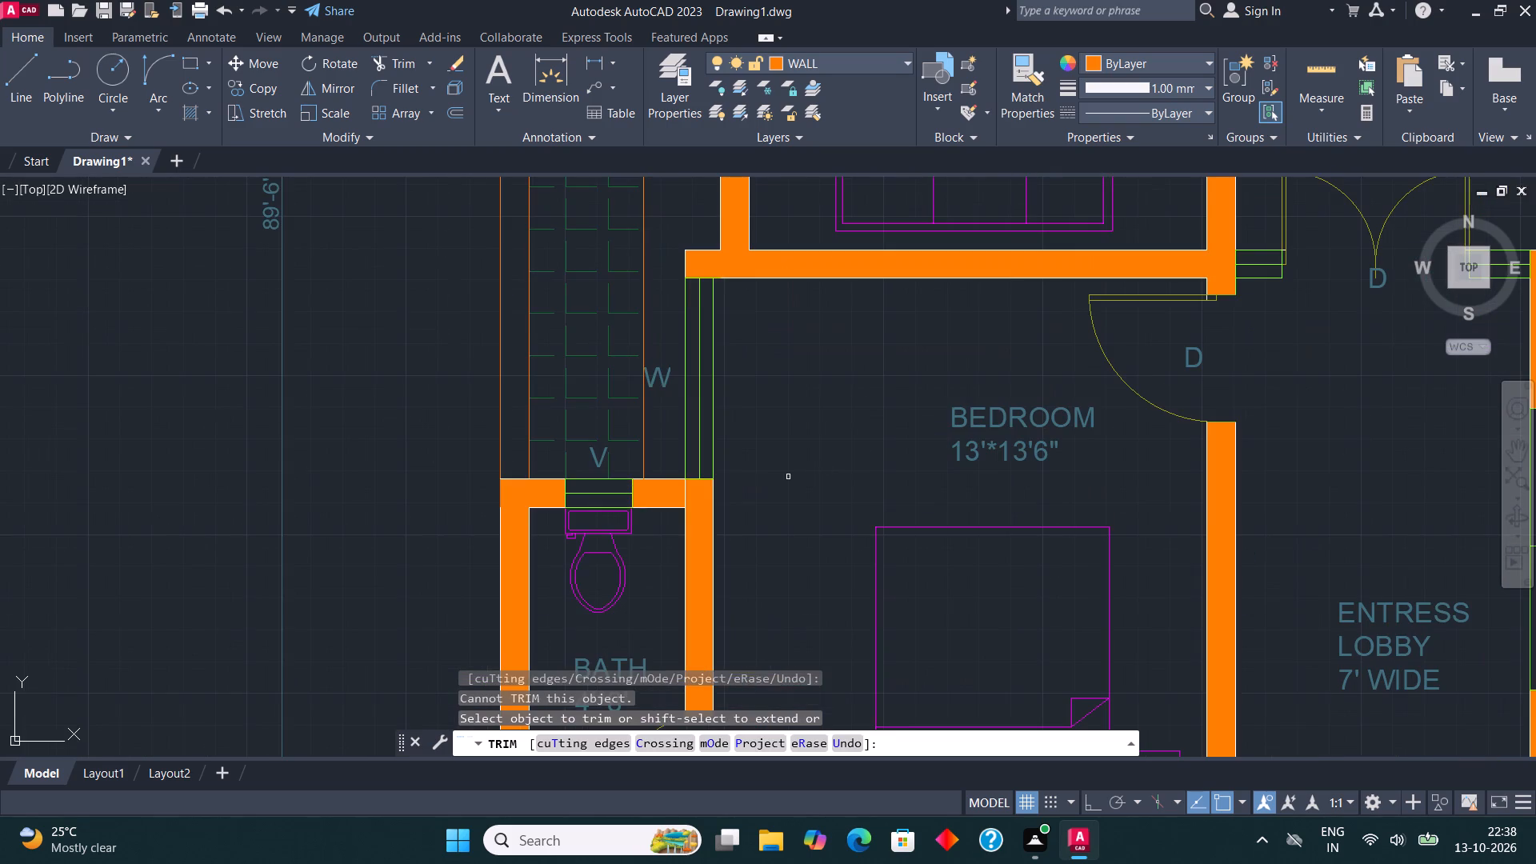
click(686, 489)
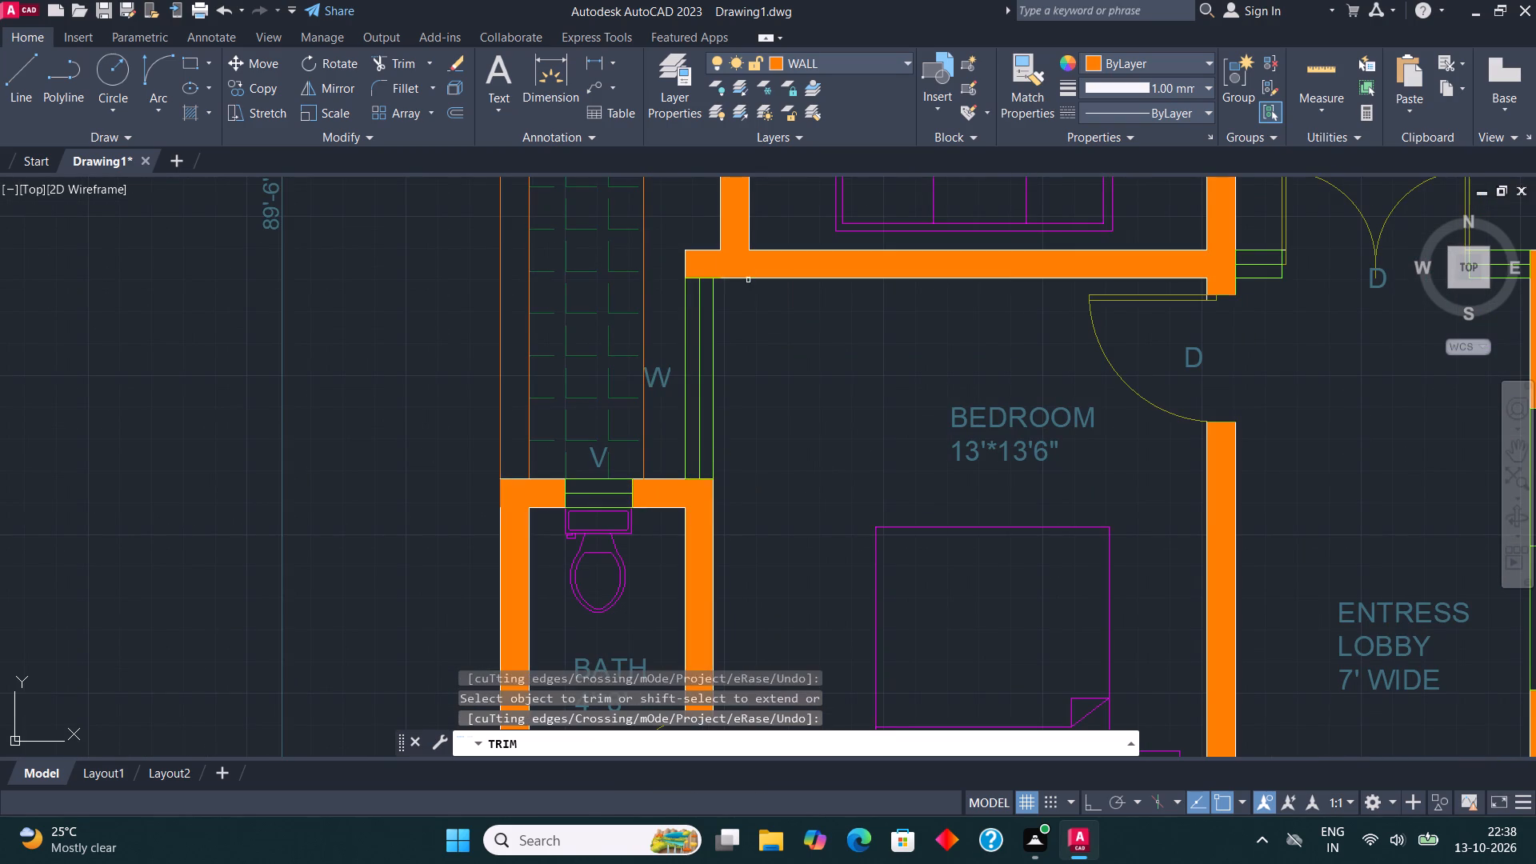
scroll(748, 275, down, 2)
scroll(743, 483, up, 3)
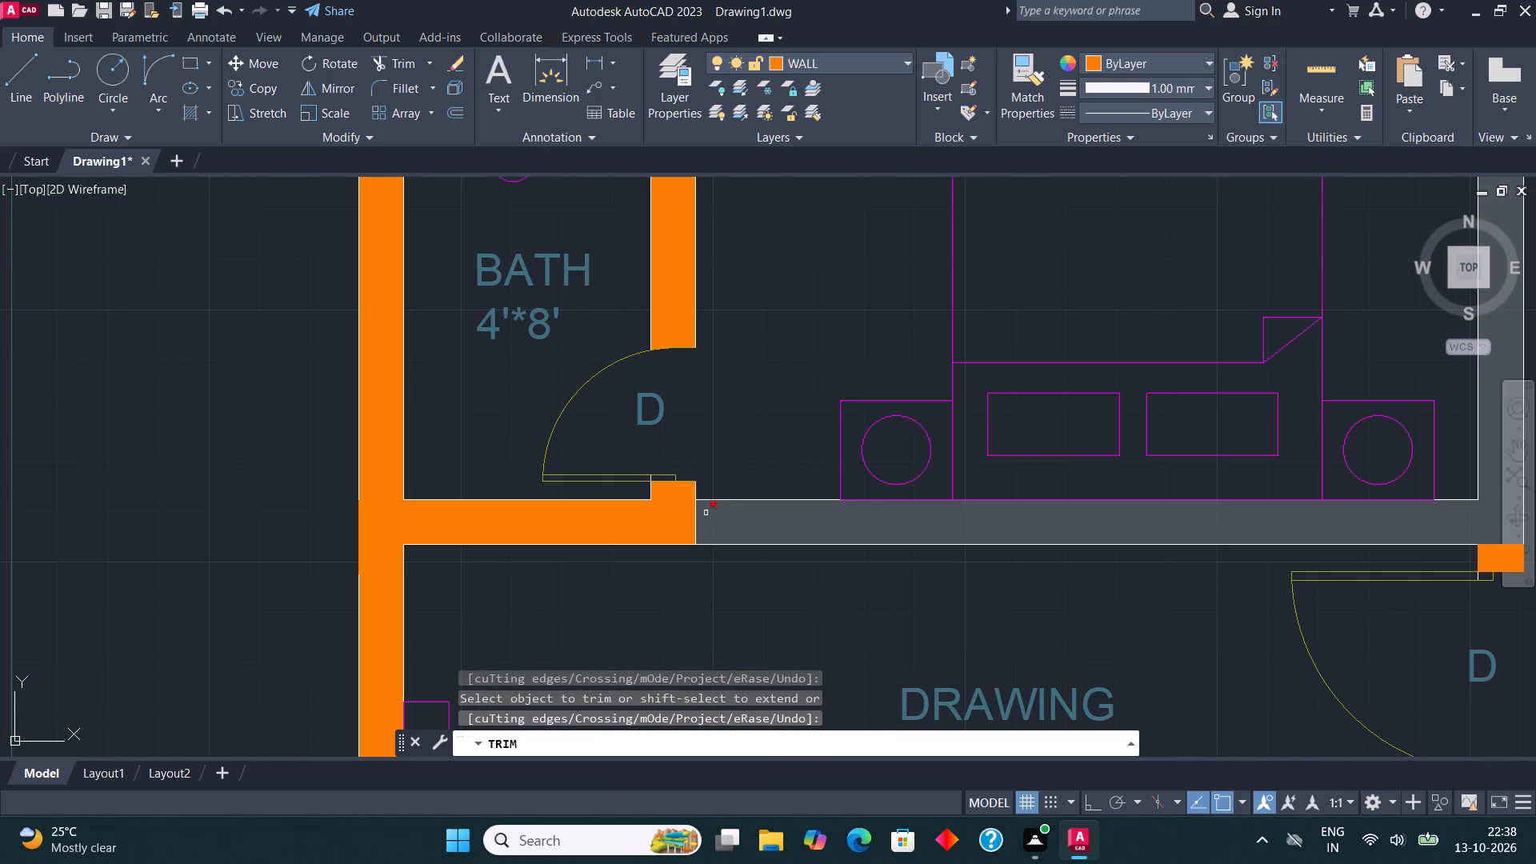
click(693, 526)
Trim the leftover junction line where the 13'*13'6" bedroom's south wall meets the east wall, above the drawing room door.
scroll(702, 484, down, 1)
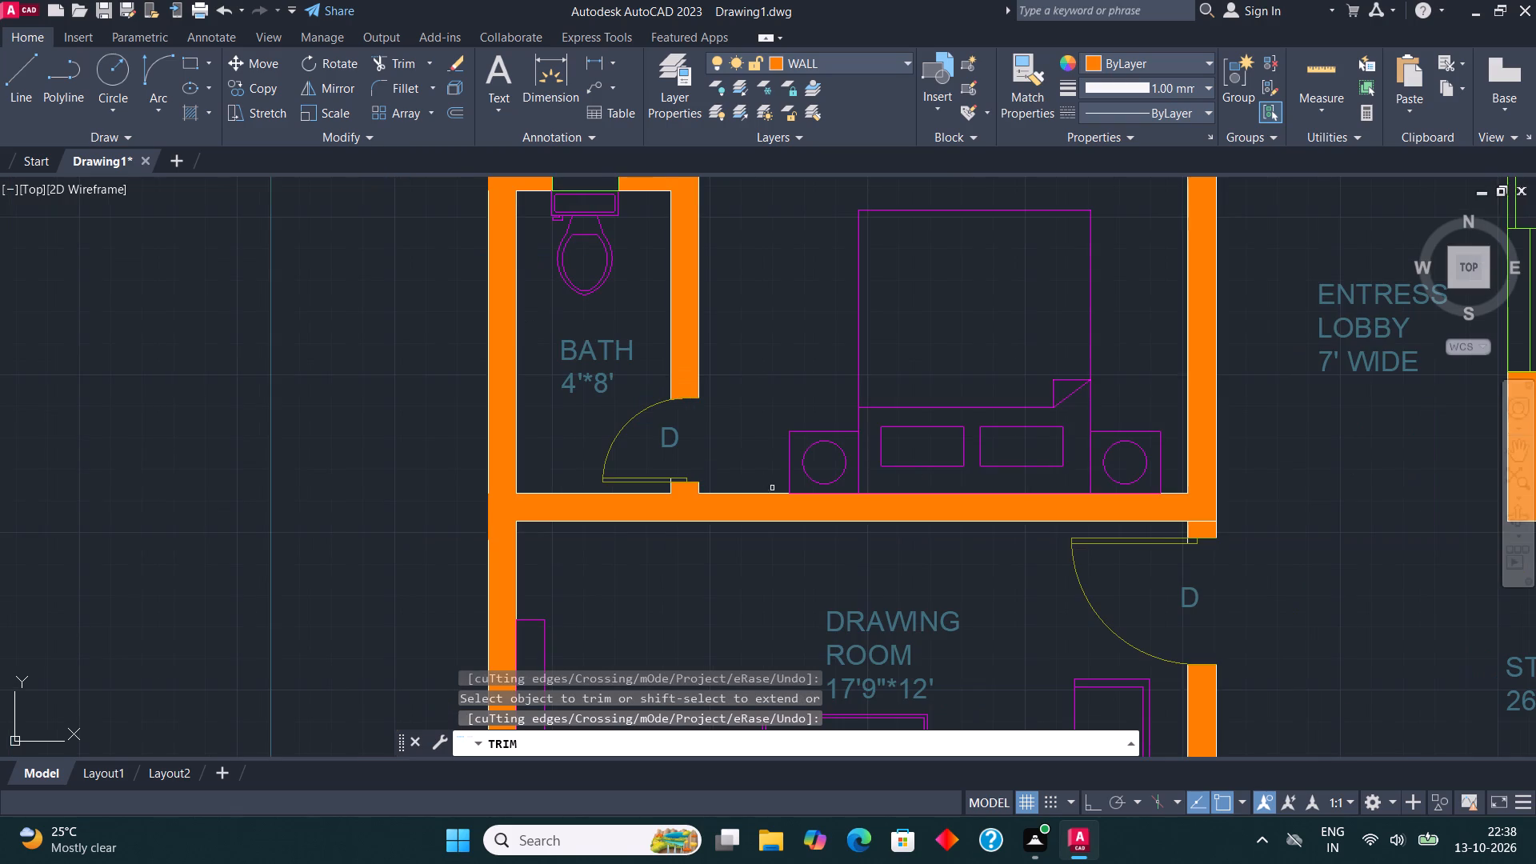
scroll(1204, 549, up, 2)
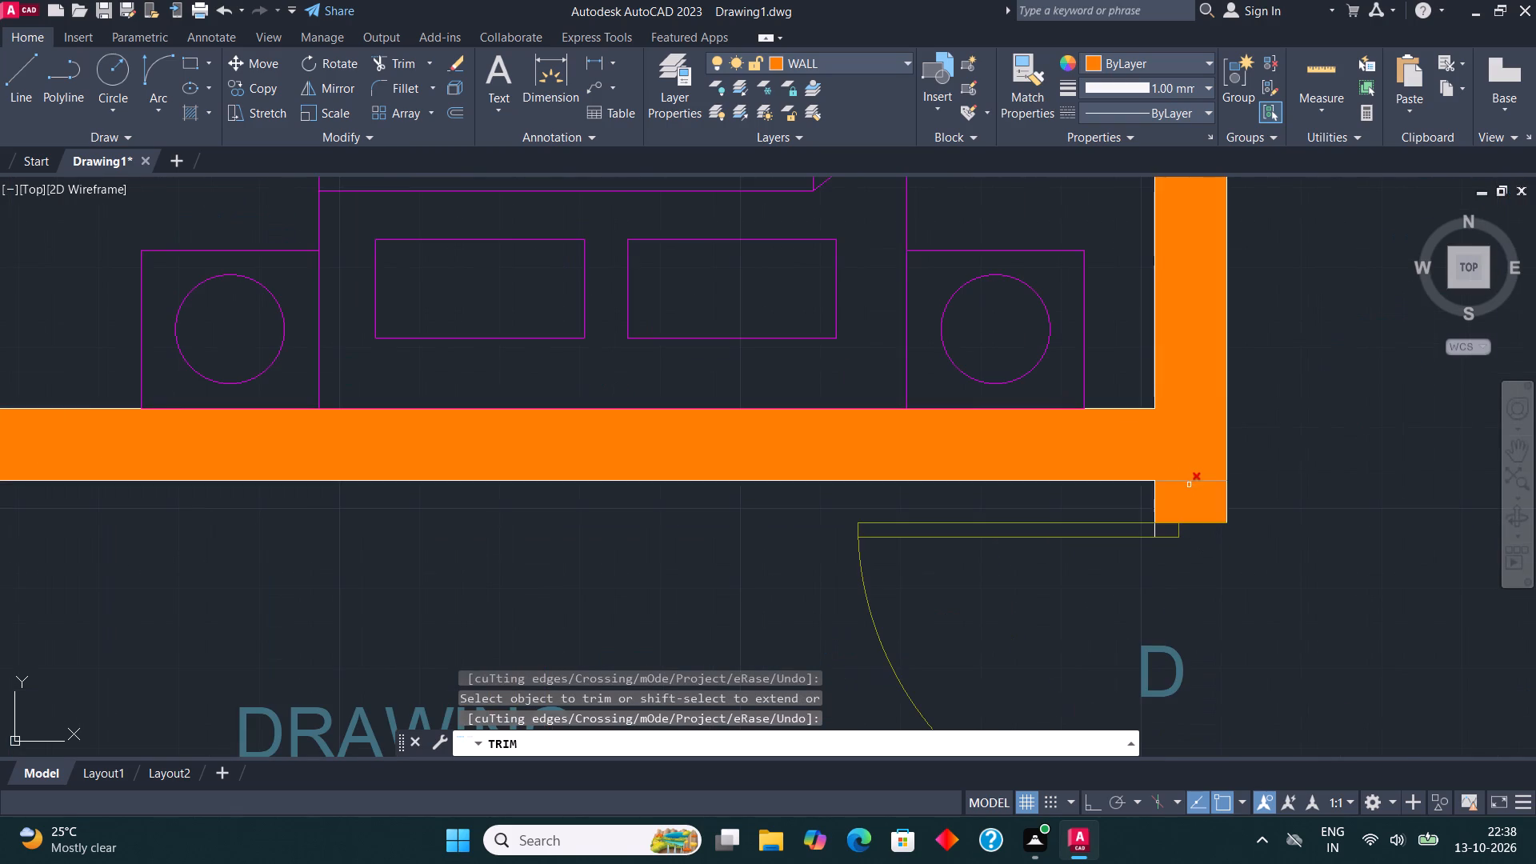
click(1187, 481)
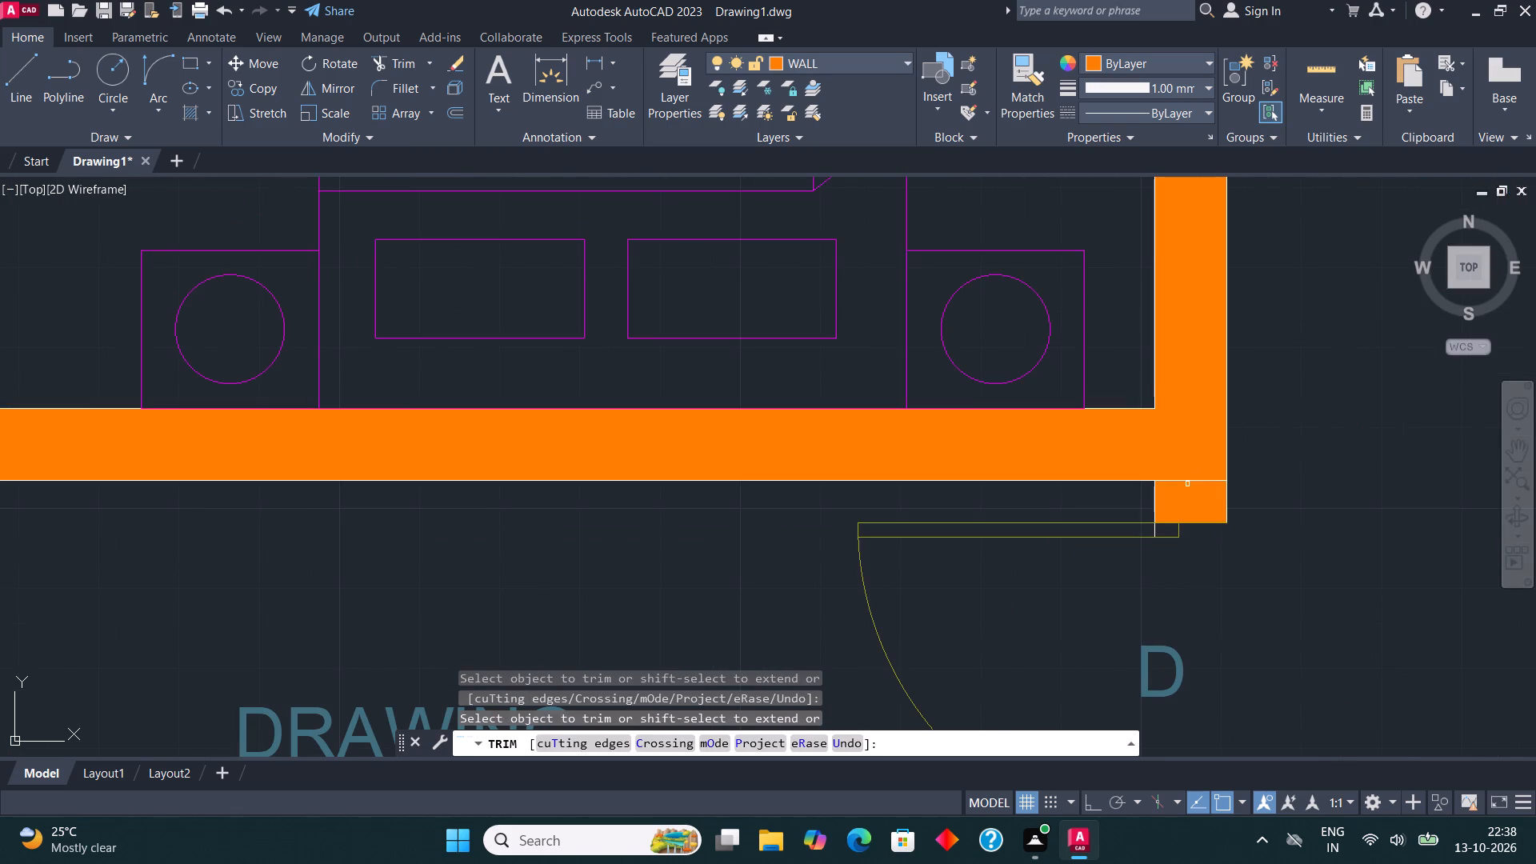
click(1186, 482)
Trim the leftover junction lines where the wall between the hall and the stair hall meets the east wall.
scroll(1022, 410, down, 3)
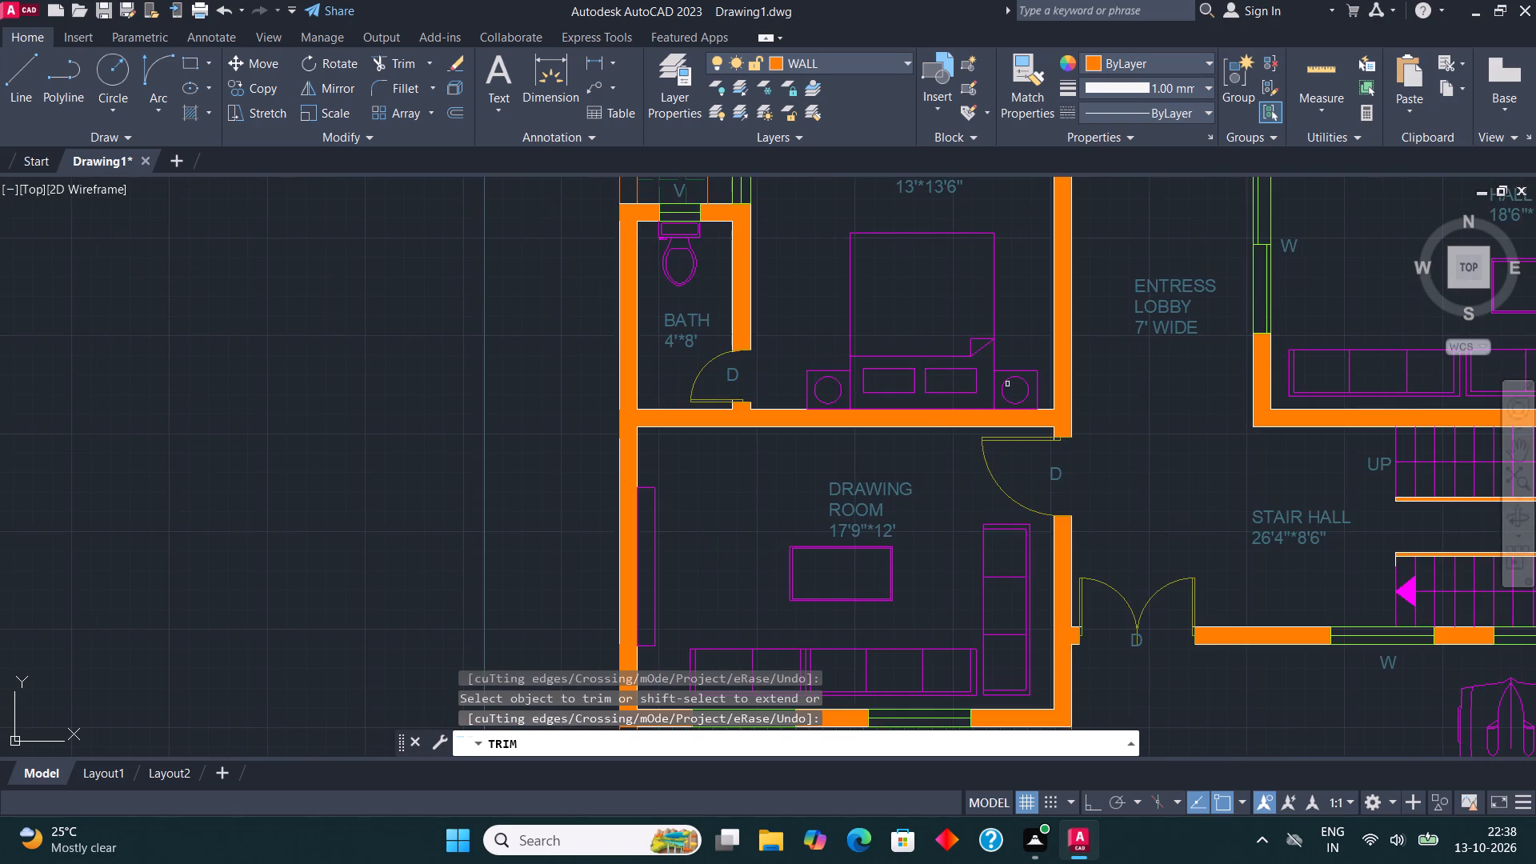
scroll(1006, 384, down, 1)
scroll(973, 598, up, 2)
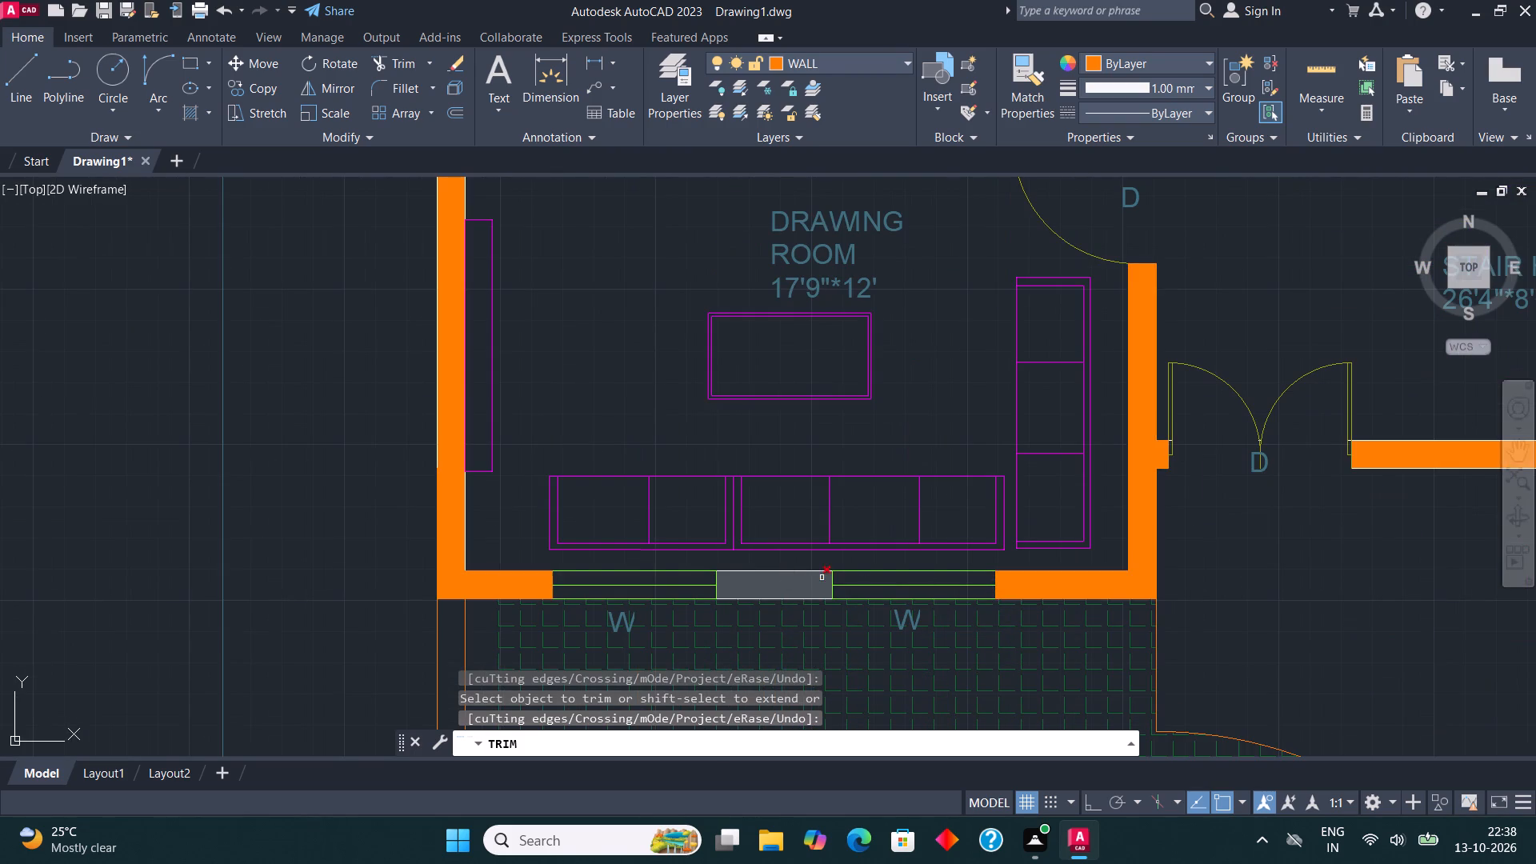
scroll(735, 580, down, 2)
scroll(1079, 579, up, 2)
middle_drag(1081, 545, 1066, 547)
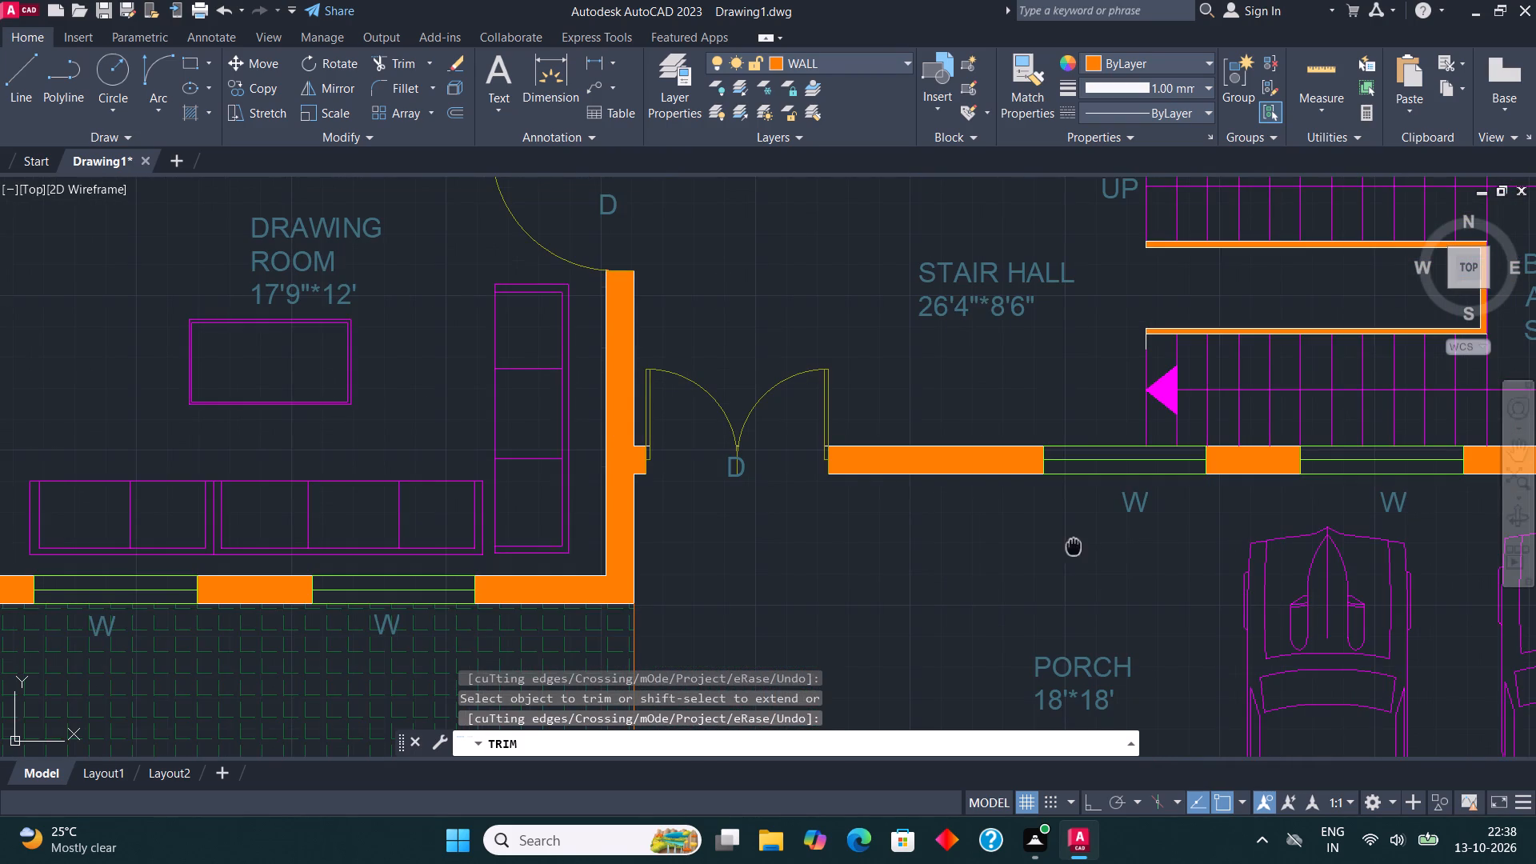
middle_drag(1066, 547, 640, 583)
scroll(817, 538, down, 2)
scroll(991, 381, up, 3)
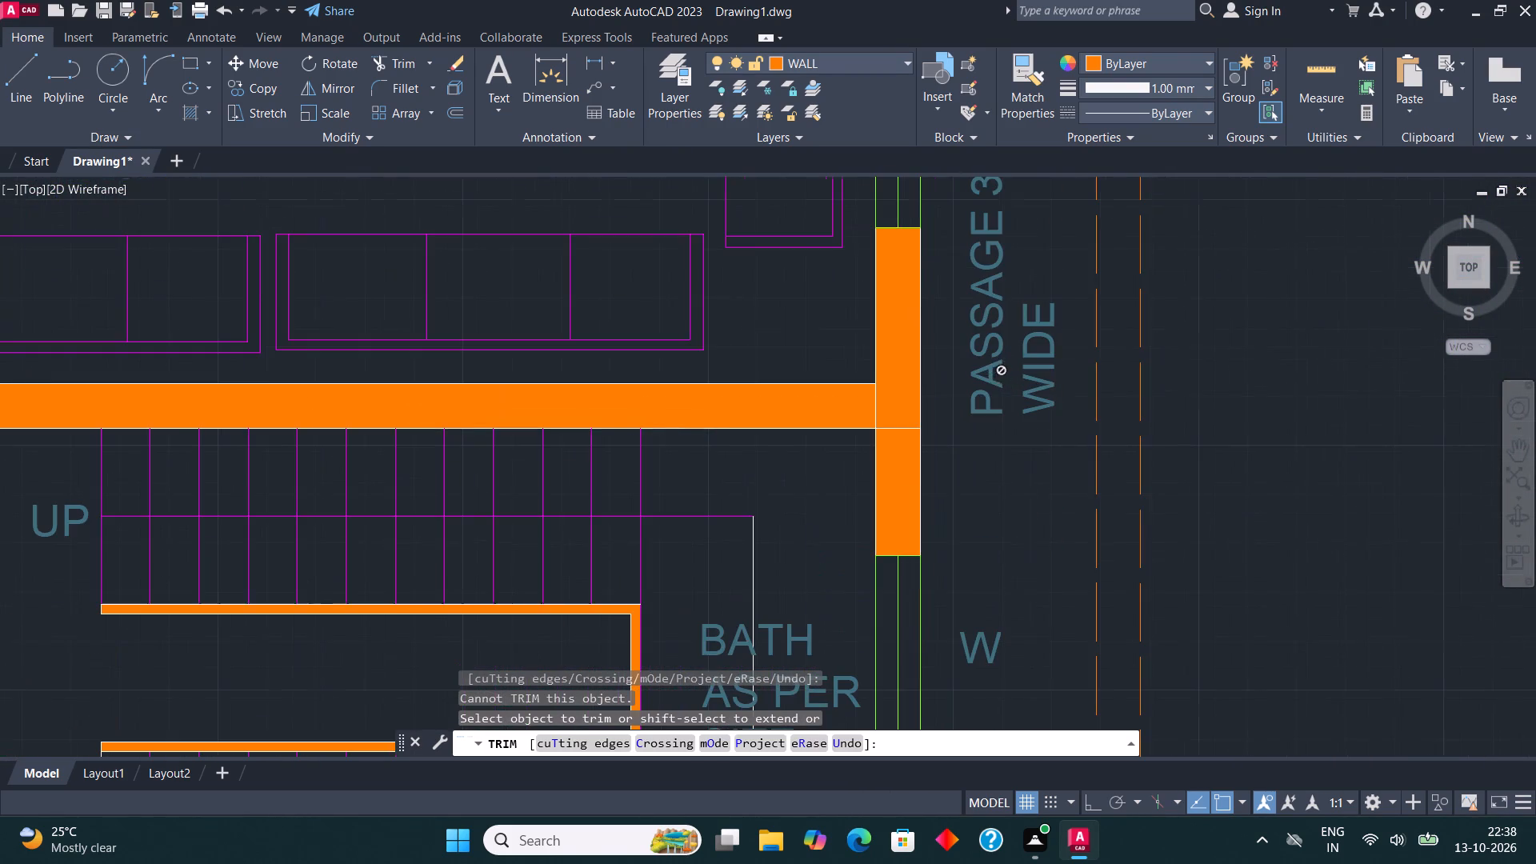
click(895, 431)
click(874, 408)
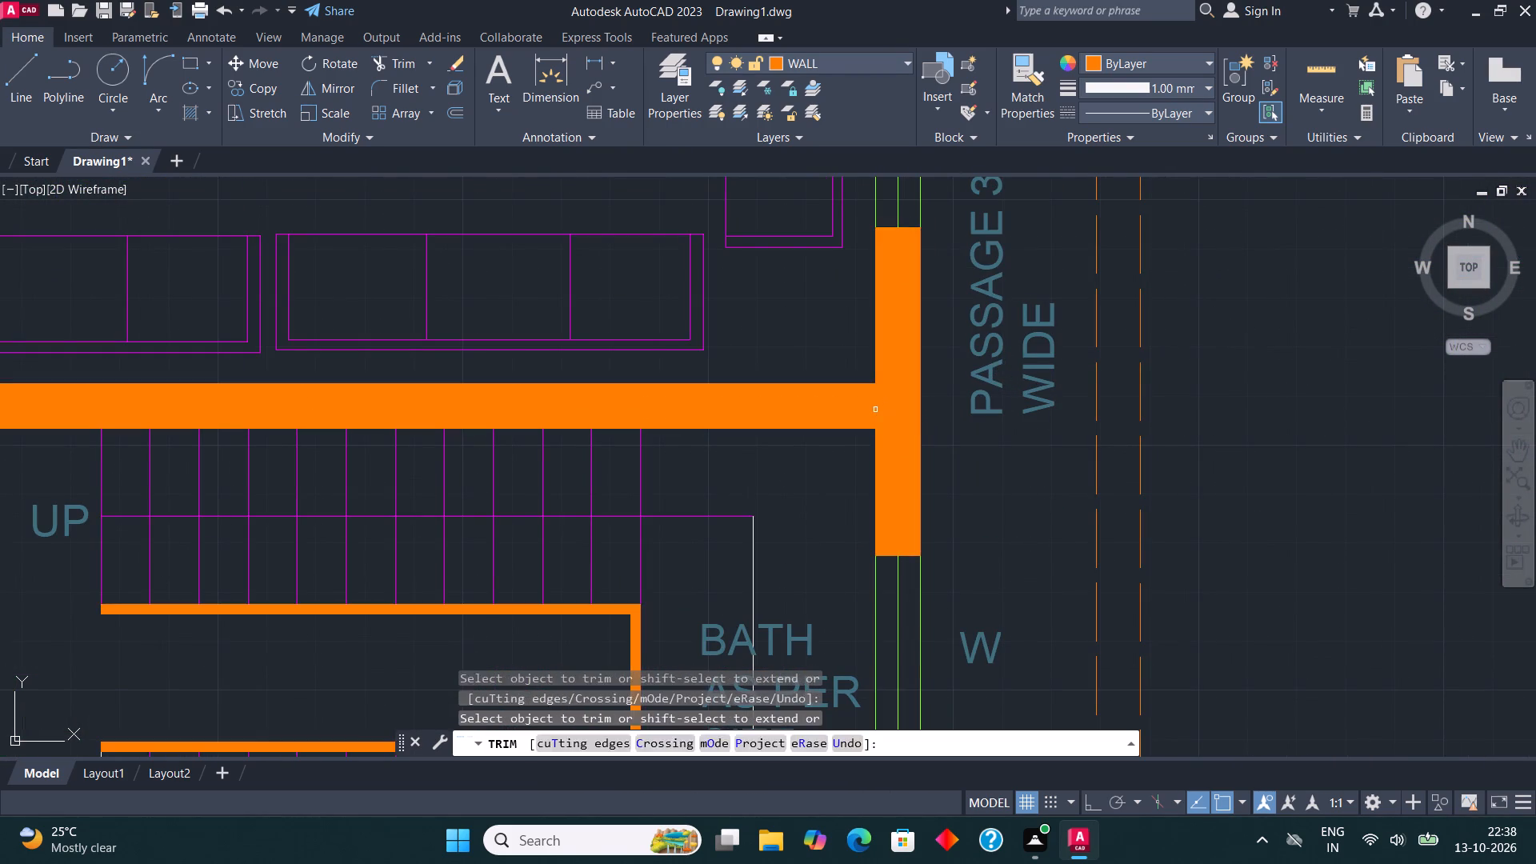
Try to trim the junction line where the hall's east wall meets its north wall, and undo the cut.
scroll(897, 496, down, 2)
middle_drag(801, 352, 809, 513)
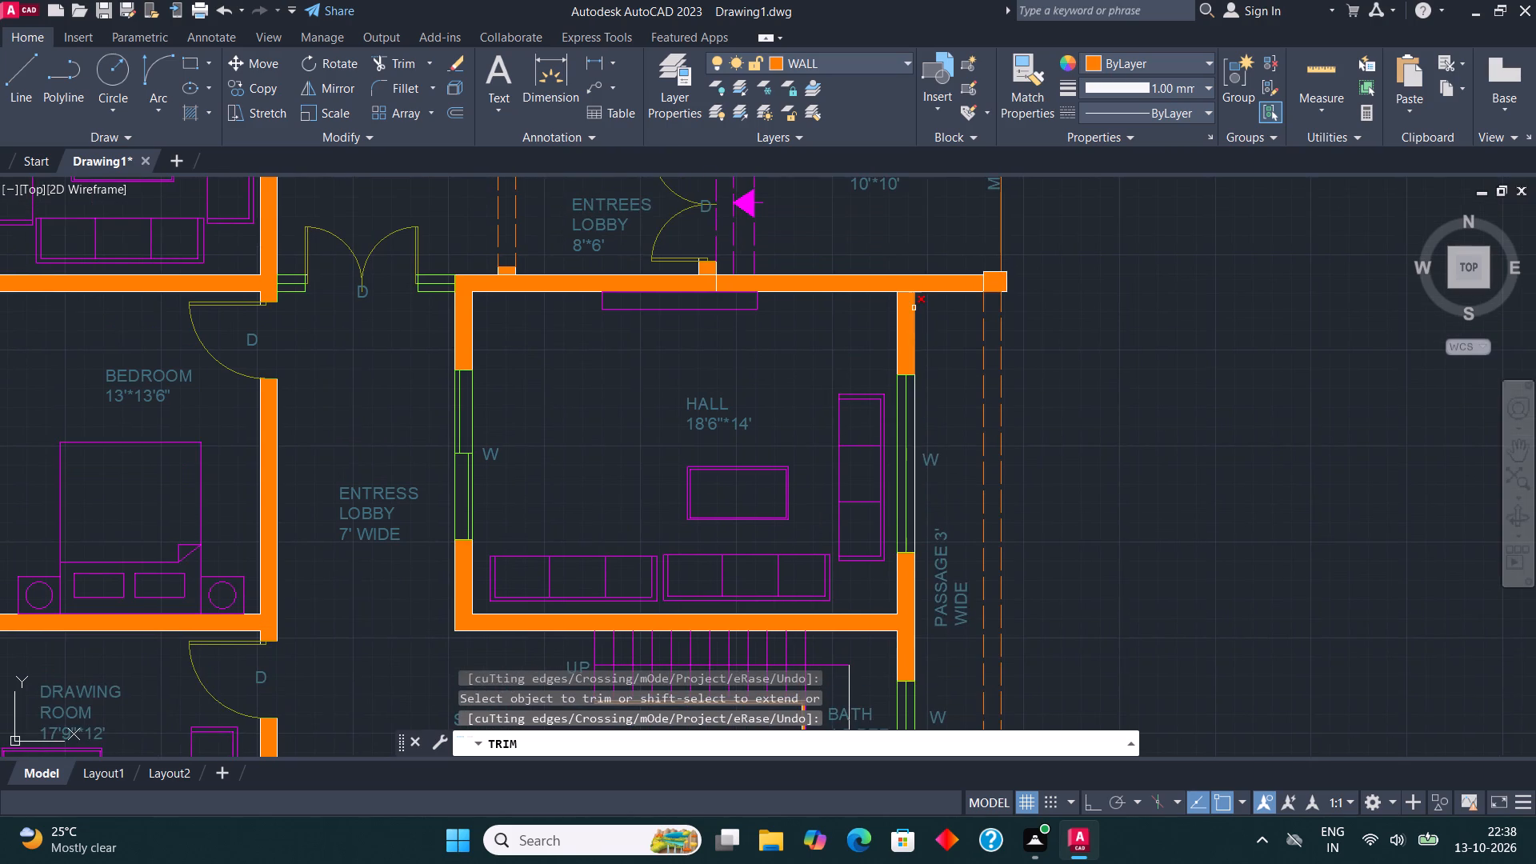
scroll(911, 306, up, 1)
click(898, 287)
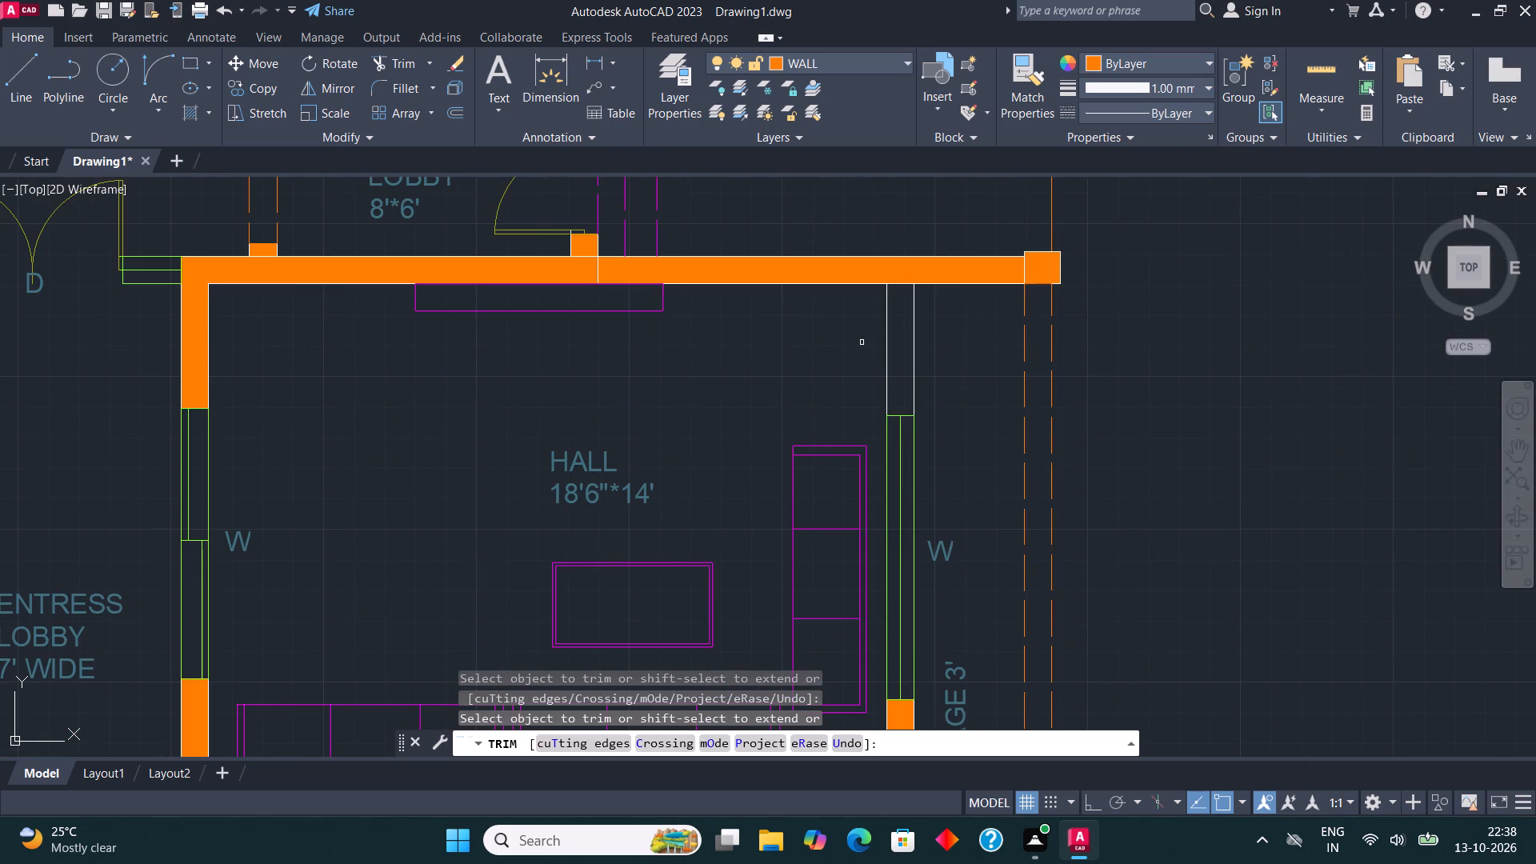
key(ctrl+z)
Trim the leftover junction line where the 18'6"*14' hall's east wall meets its north wall.
scroll(882, 416, down, 3)
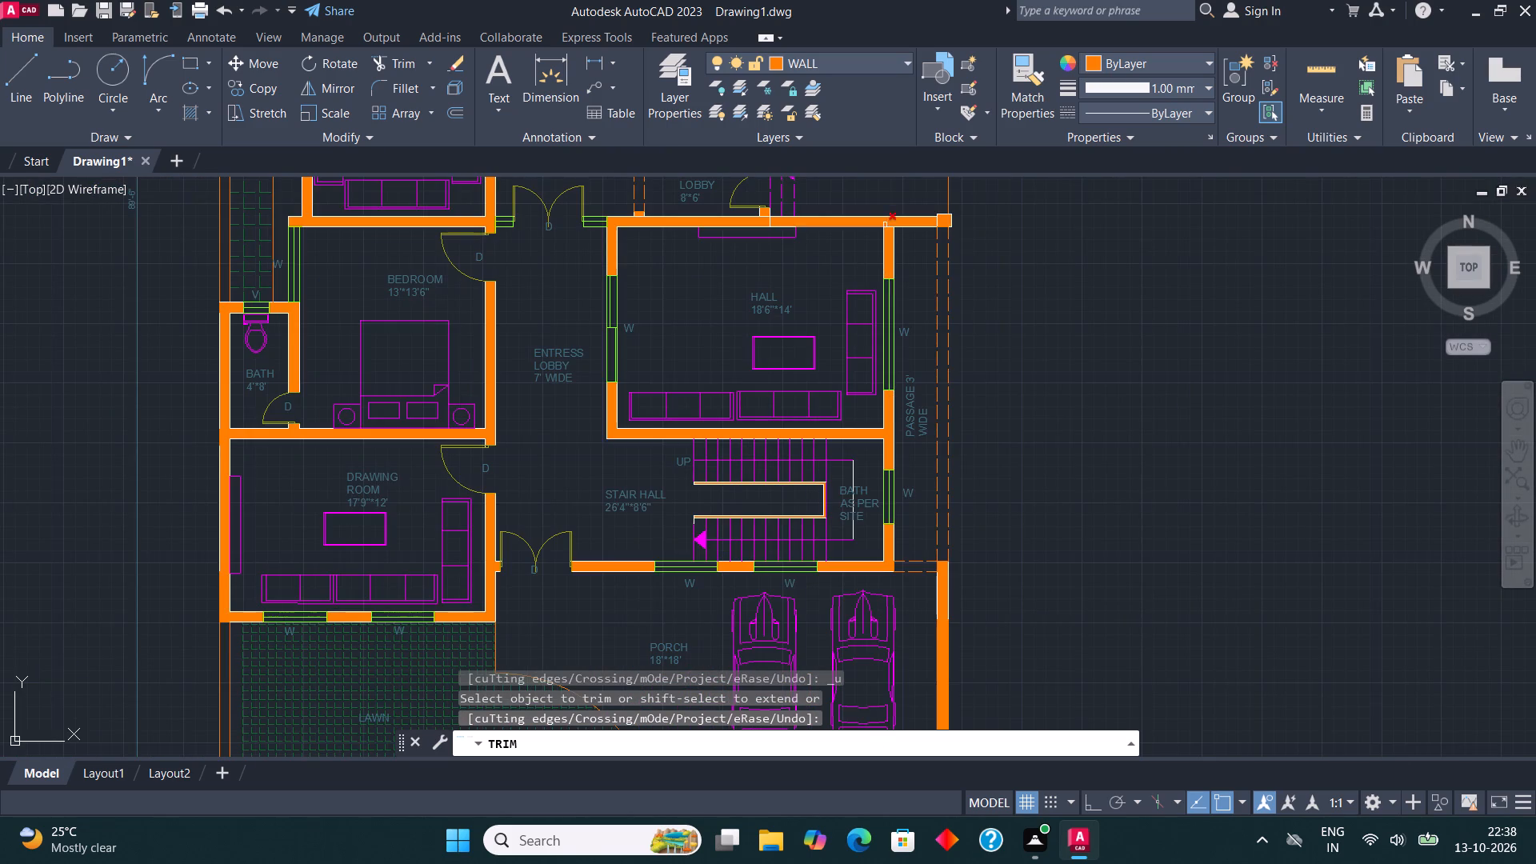
scroll(892, 207, up, 3)
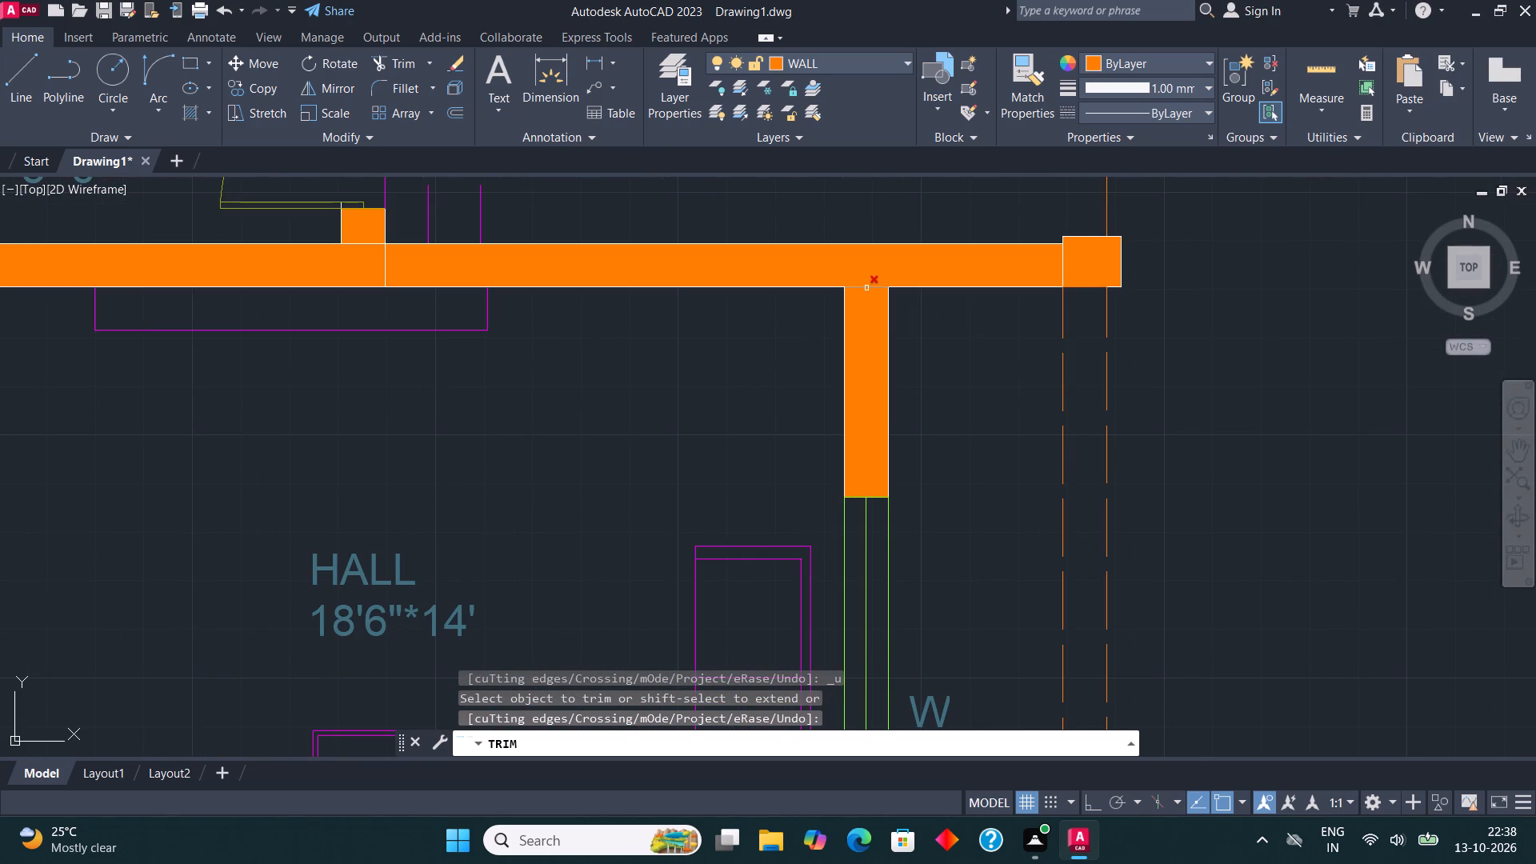
click(866, 288)
click(865, 286)
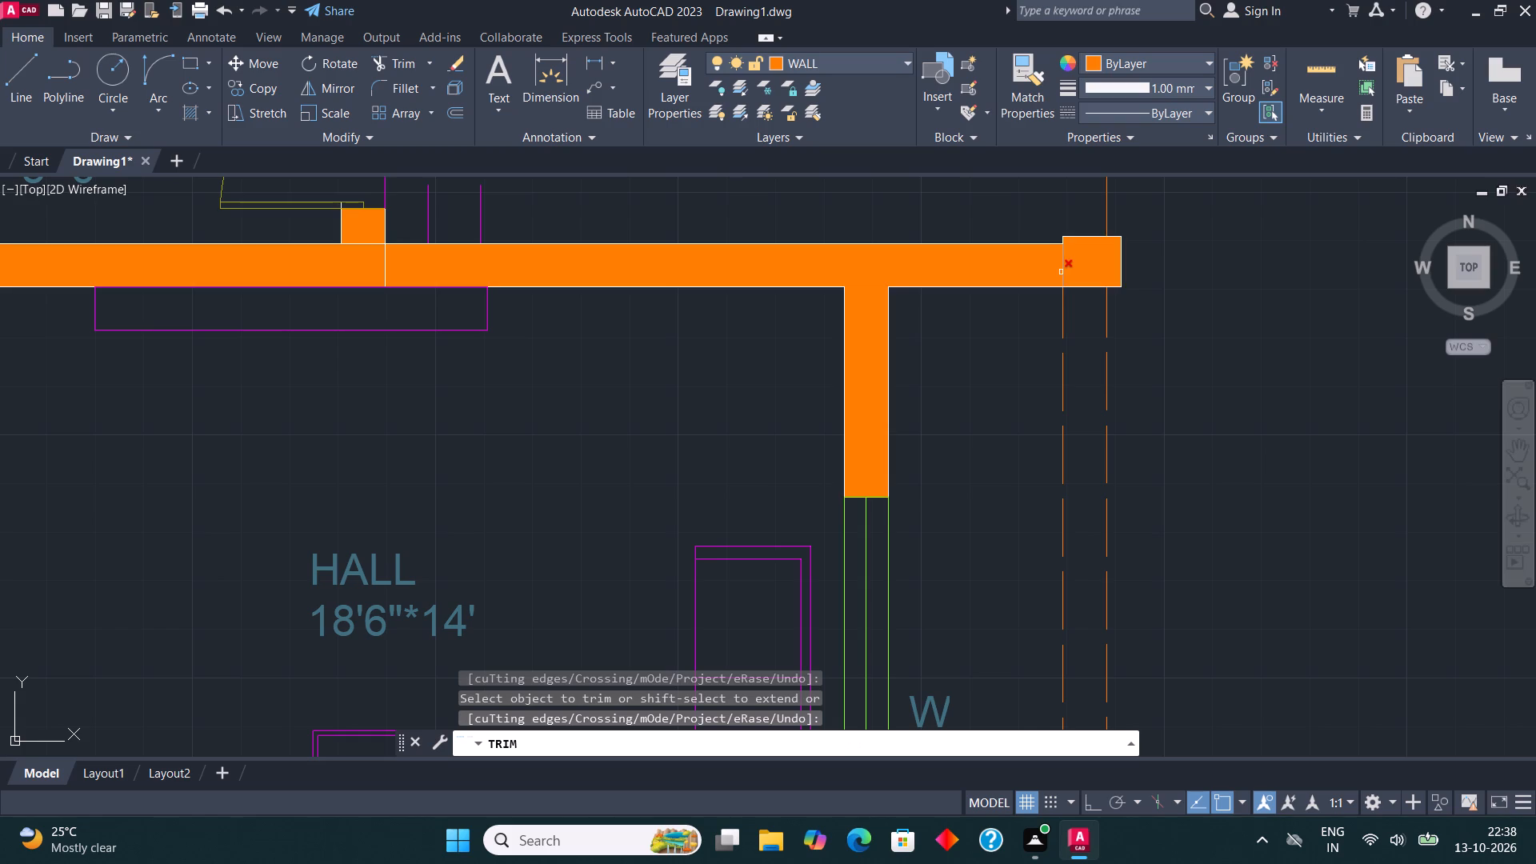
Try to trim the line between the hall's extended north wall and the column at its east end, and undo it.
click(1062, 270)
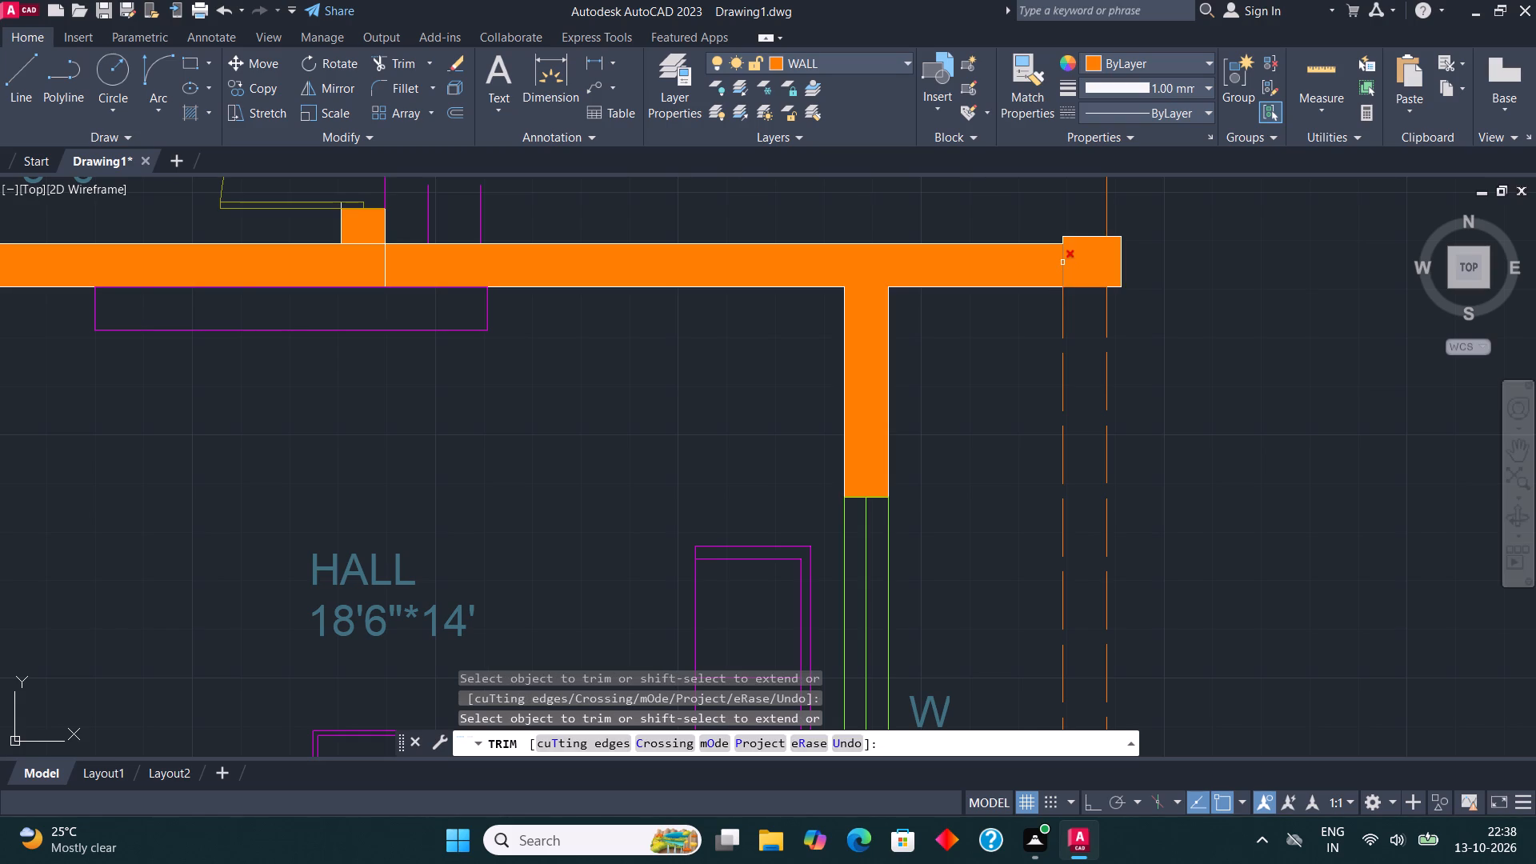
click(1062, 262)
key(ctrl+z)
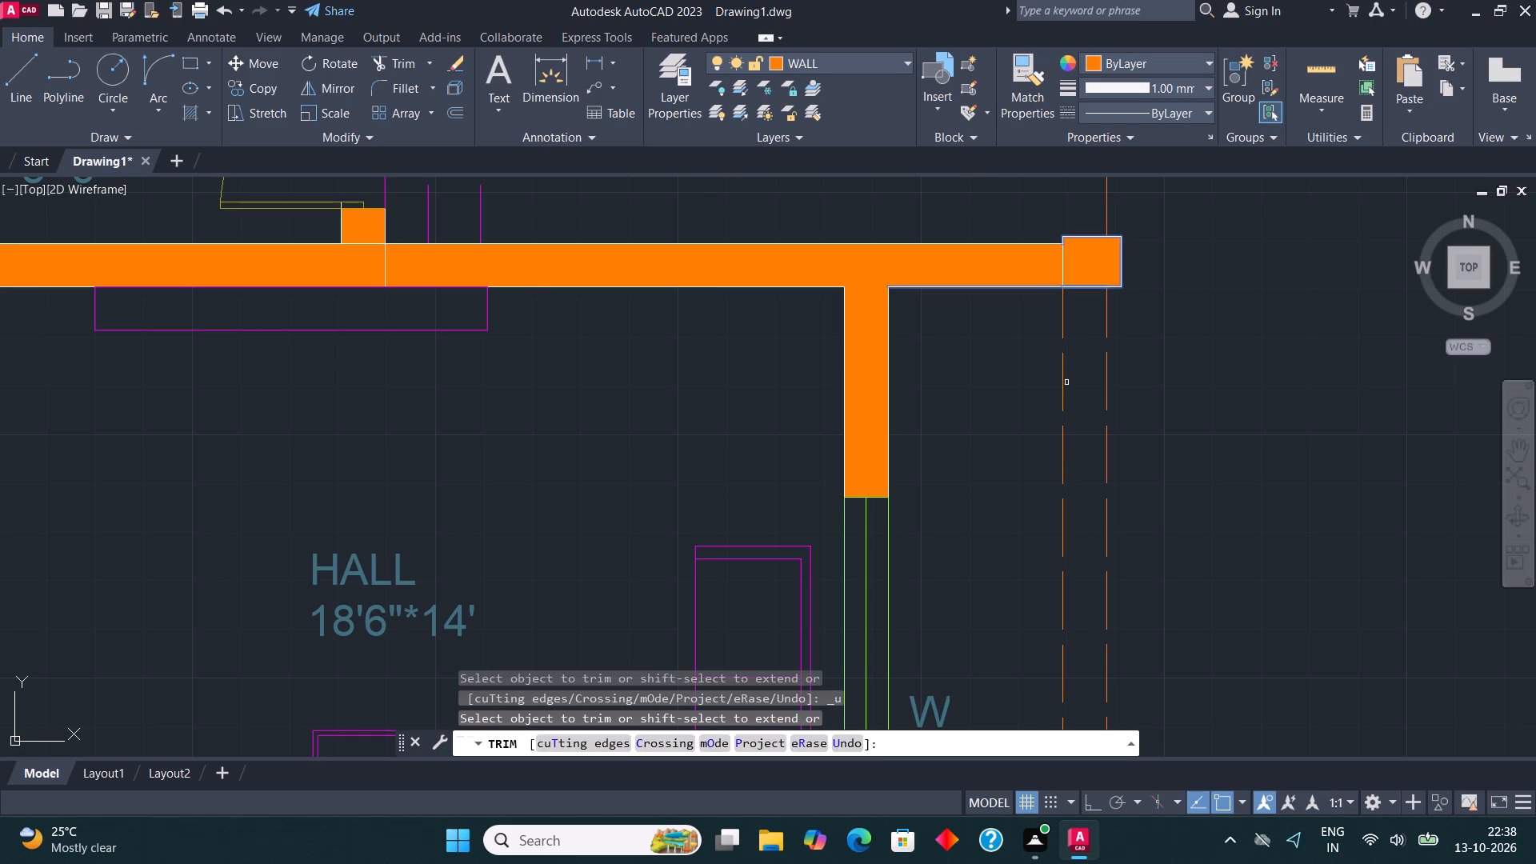
Trim the leftover lines where the entrance lobby's door column meets the 18'6"*14' hall's north wall.
scroll(1074, 405, down, 1)
scroll(646, 301, up, 2)
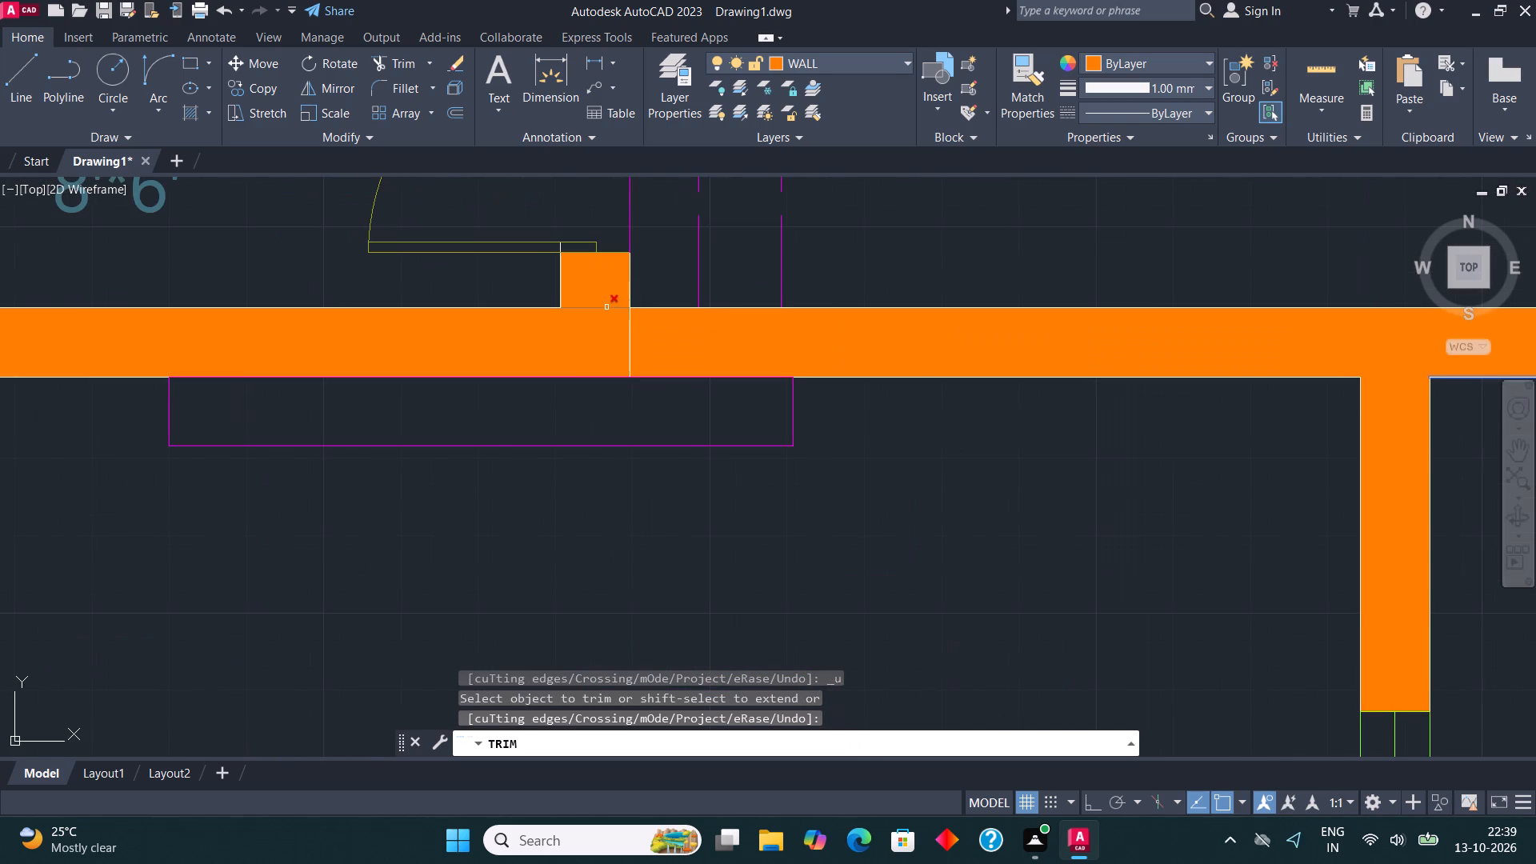
click(606, 307)
click(628, 330)
Trim the leftover junction line where the 10'*12'3" kitchen's south wall meets its west wall.
scroll(670, 448, down, 2)
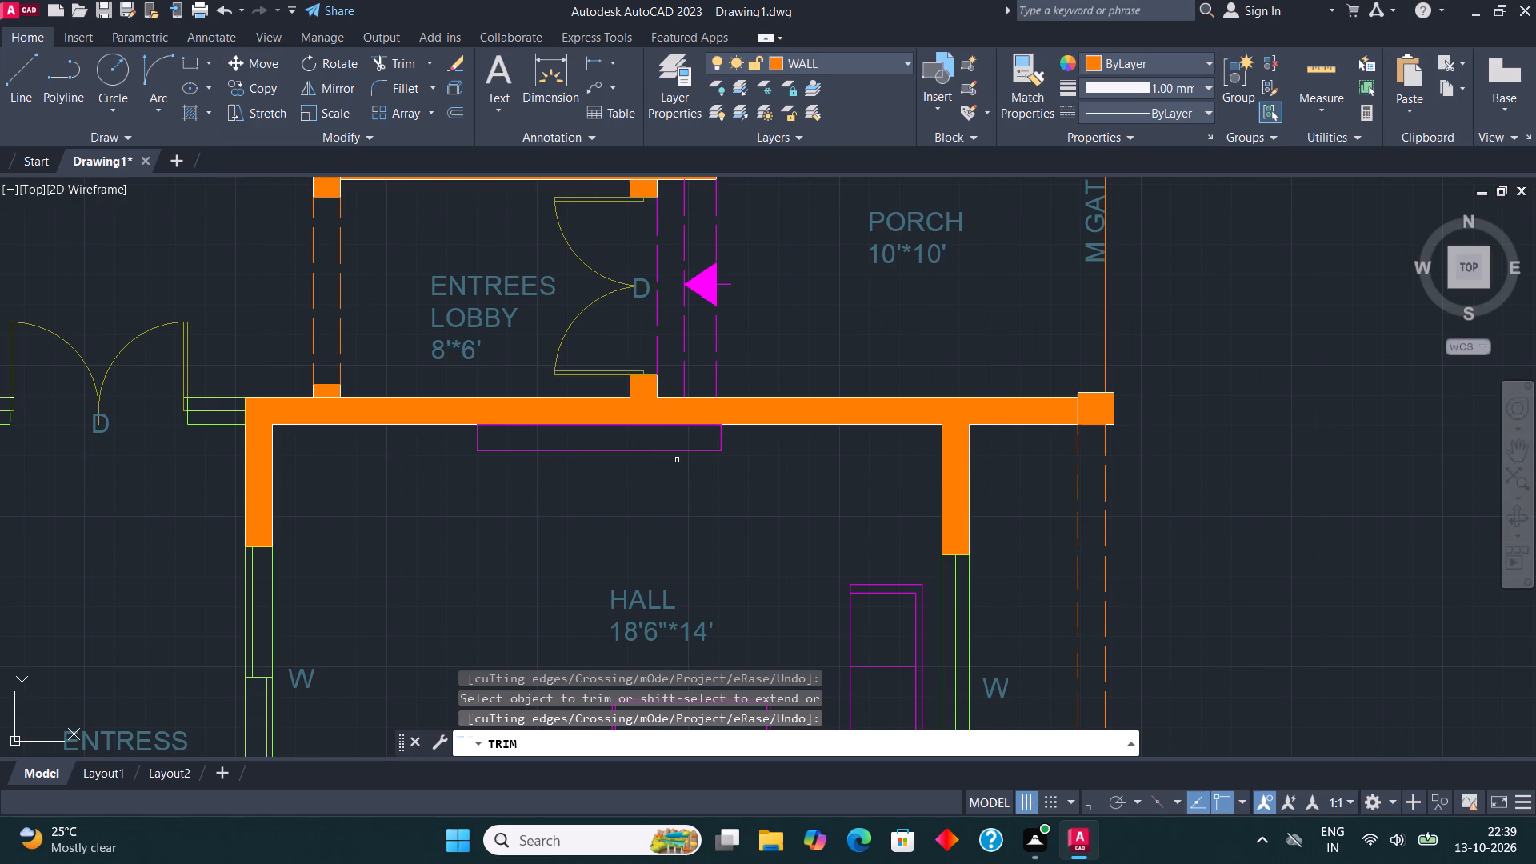
scroll(534, 526, down, 1)
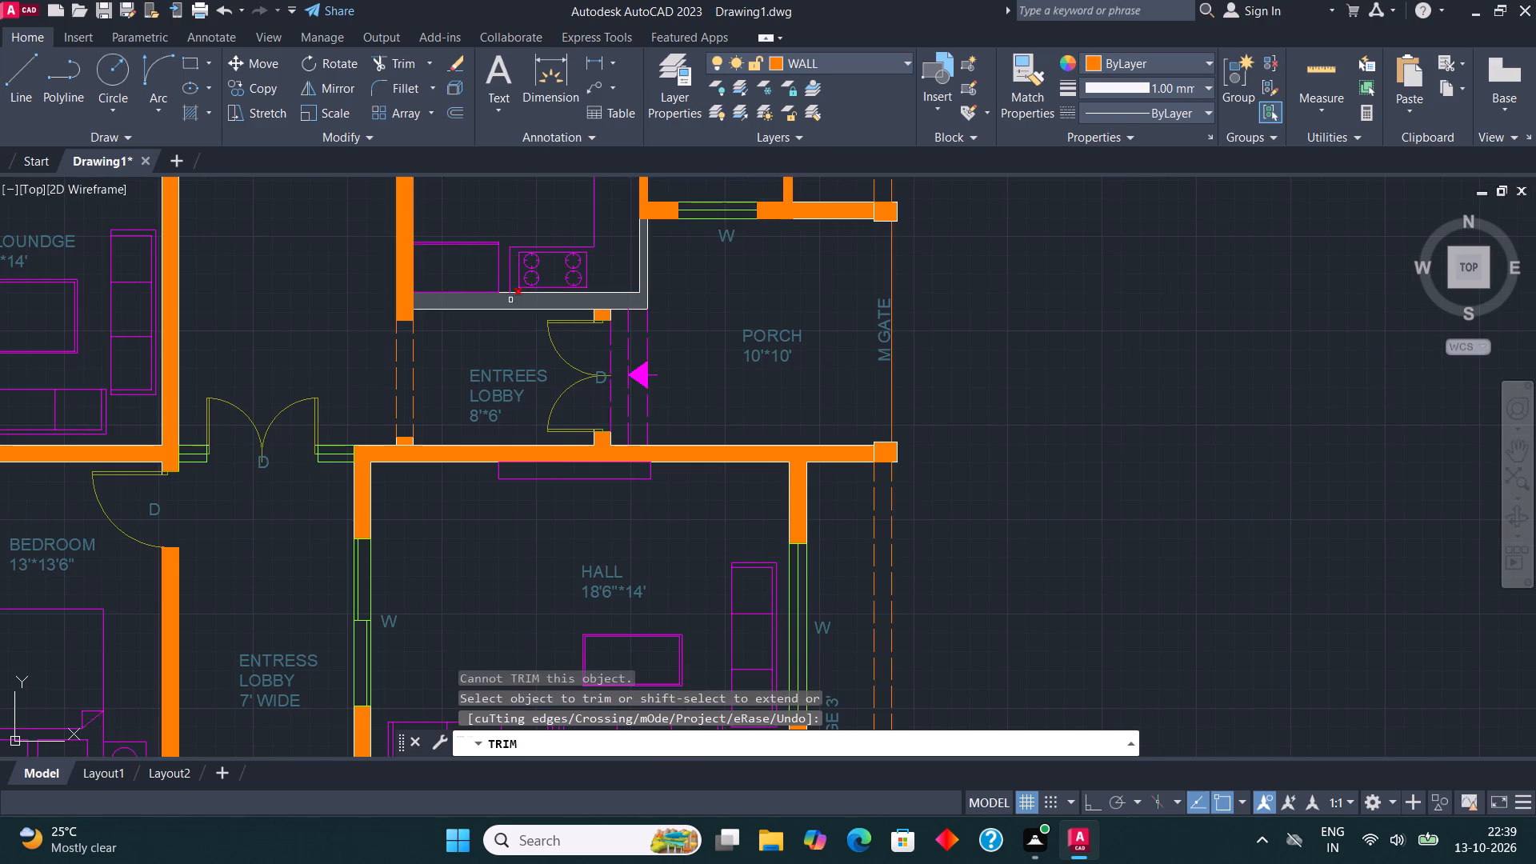
scroll(398, 316, up, 2)
click(430, 274)
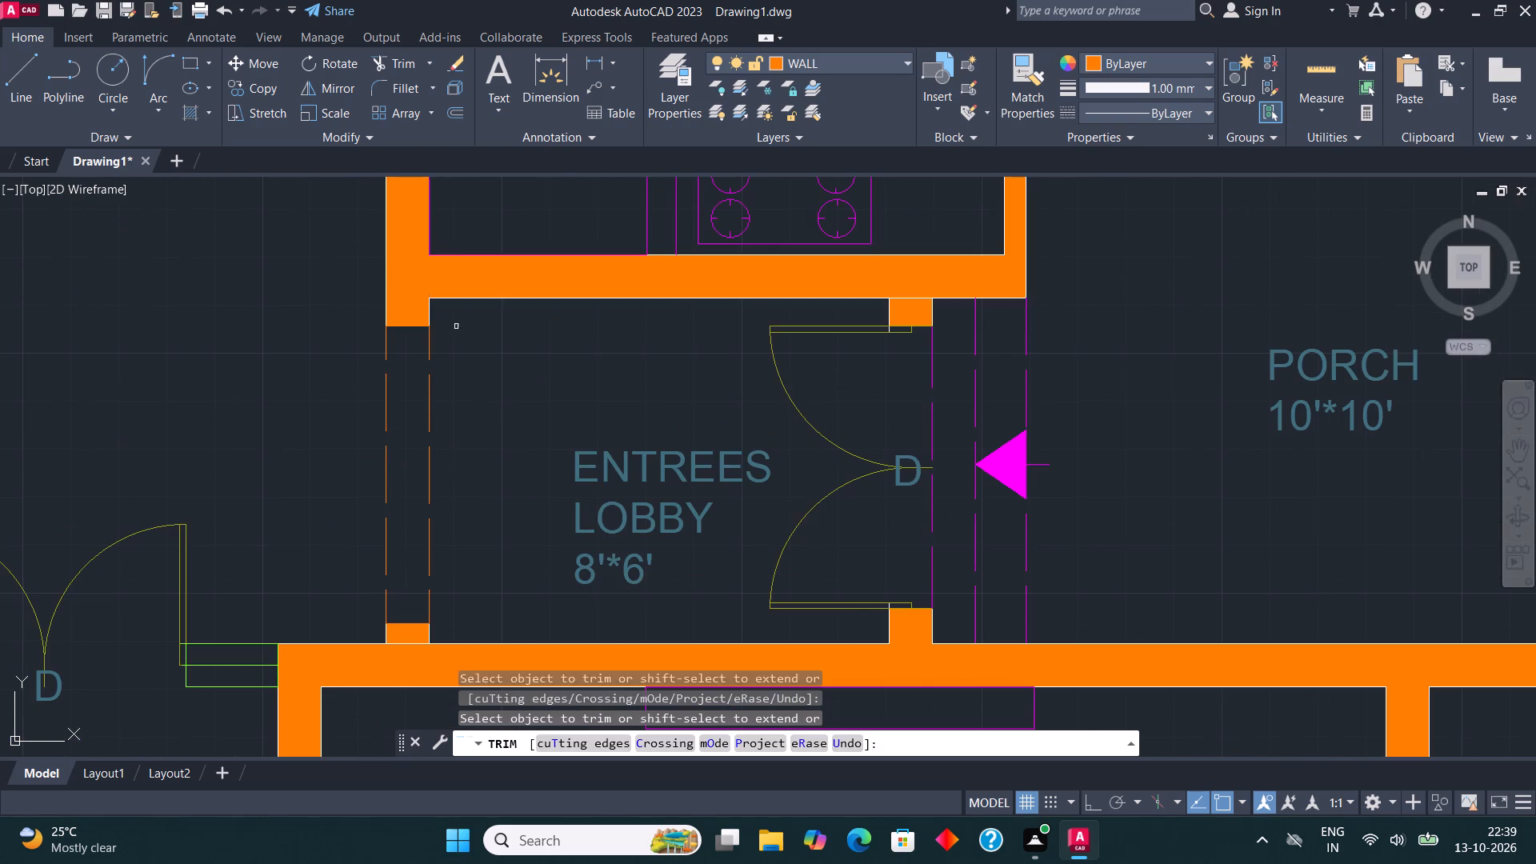
Trim the leftover junction lines where the dirty kitchen's east wall meets the wall along the porch.
scroll(562, 460, down, 2)
scroll(913, 309, up, 1)
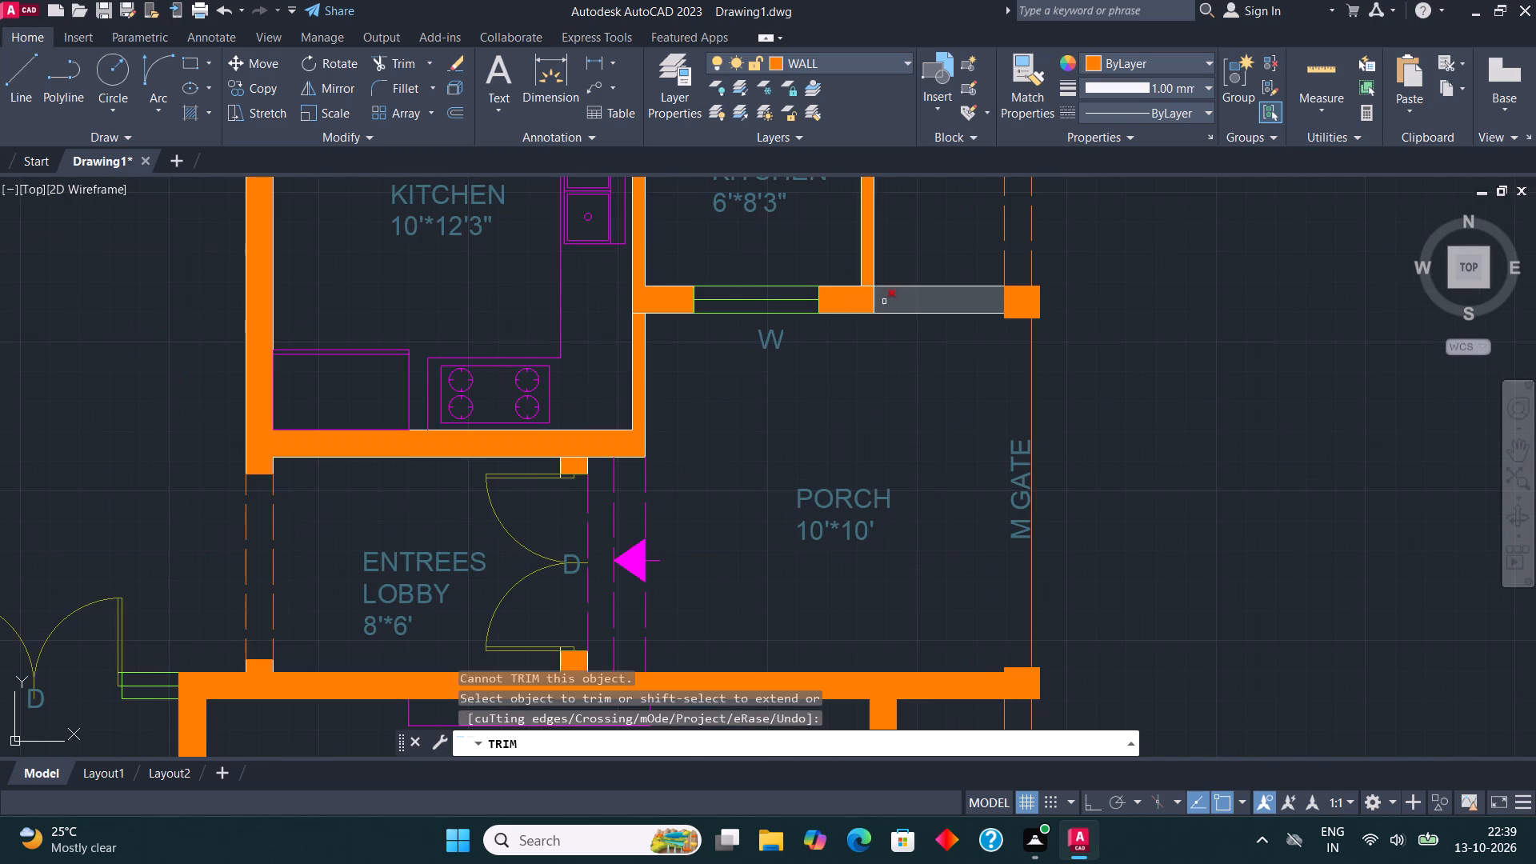
click(873, 300)
scroll(713, 550, down, 1)
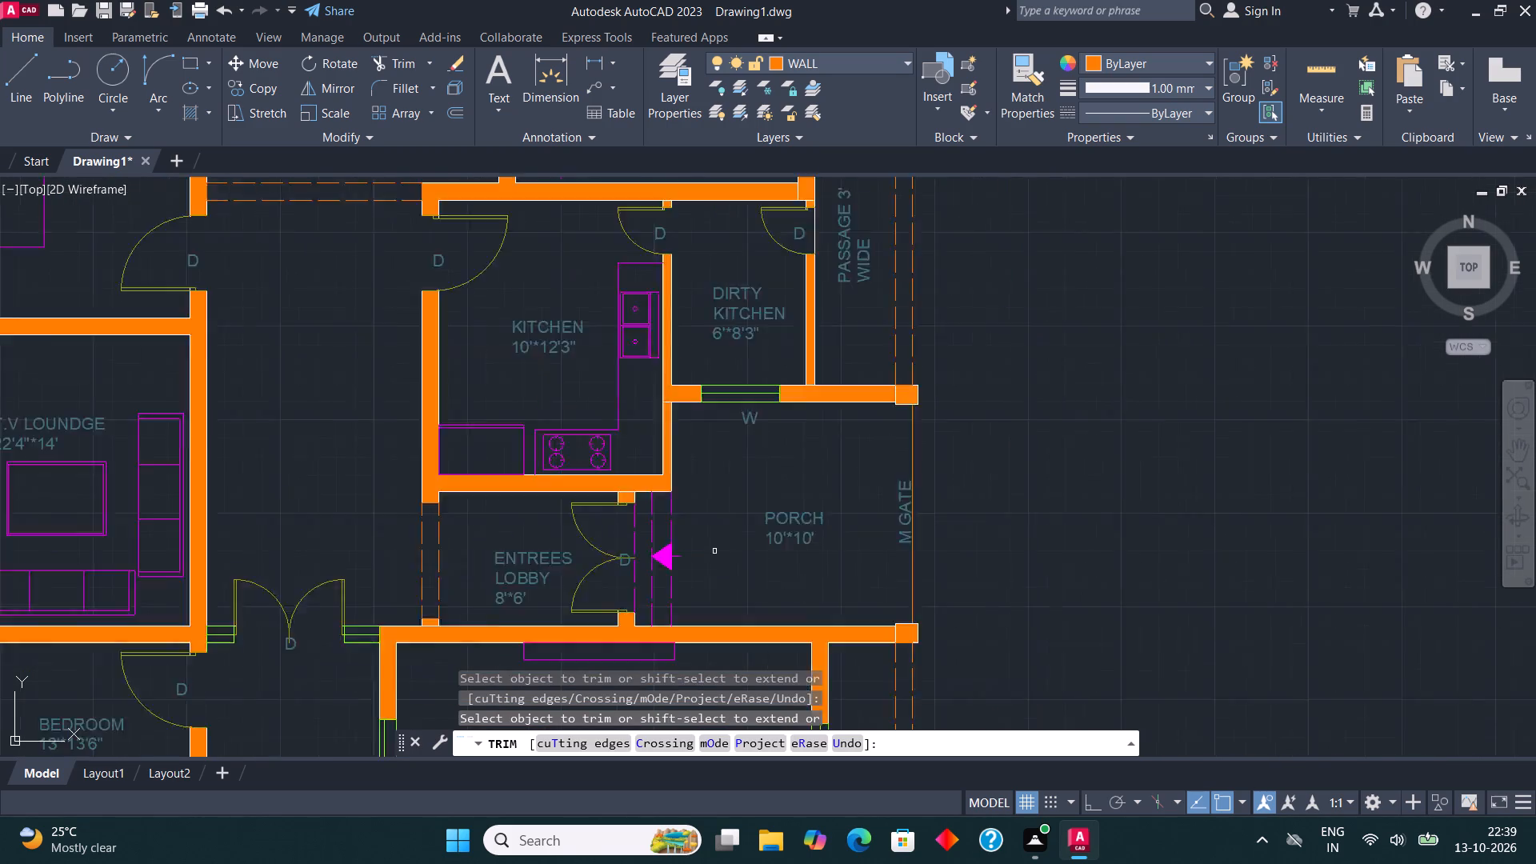
scroll(714, 553, down, 1)
scroll(726, 456, up, 3)
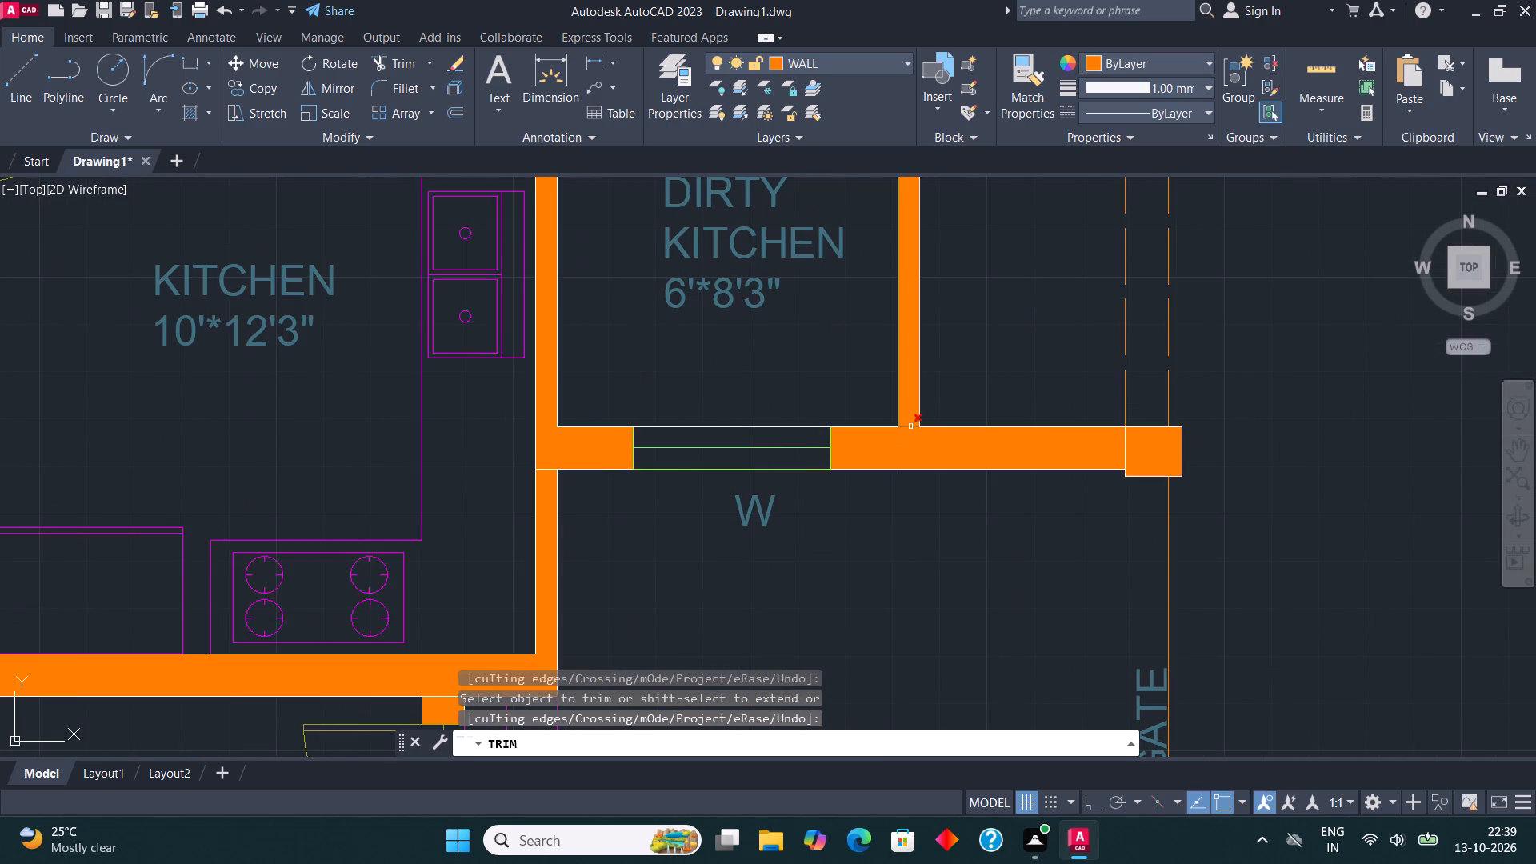
click(910, 426)
Trim the leftover junction lines at the dirty kitchen's northeast corner, where the 12'6"*15' bedroom's south and east walls meet.
scroll(865, 630, down, 2)
scroll(866, 361, up, 3)
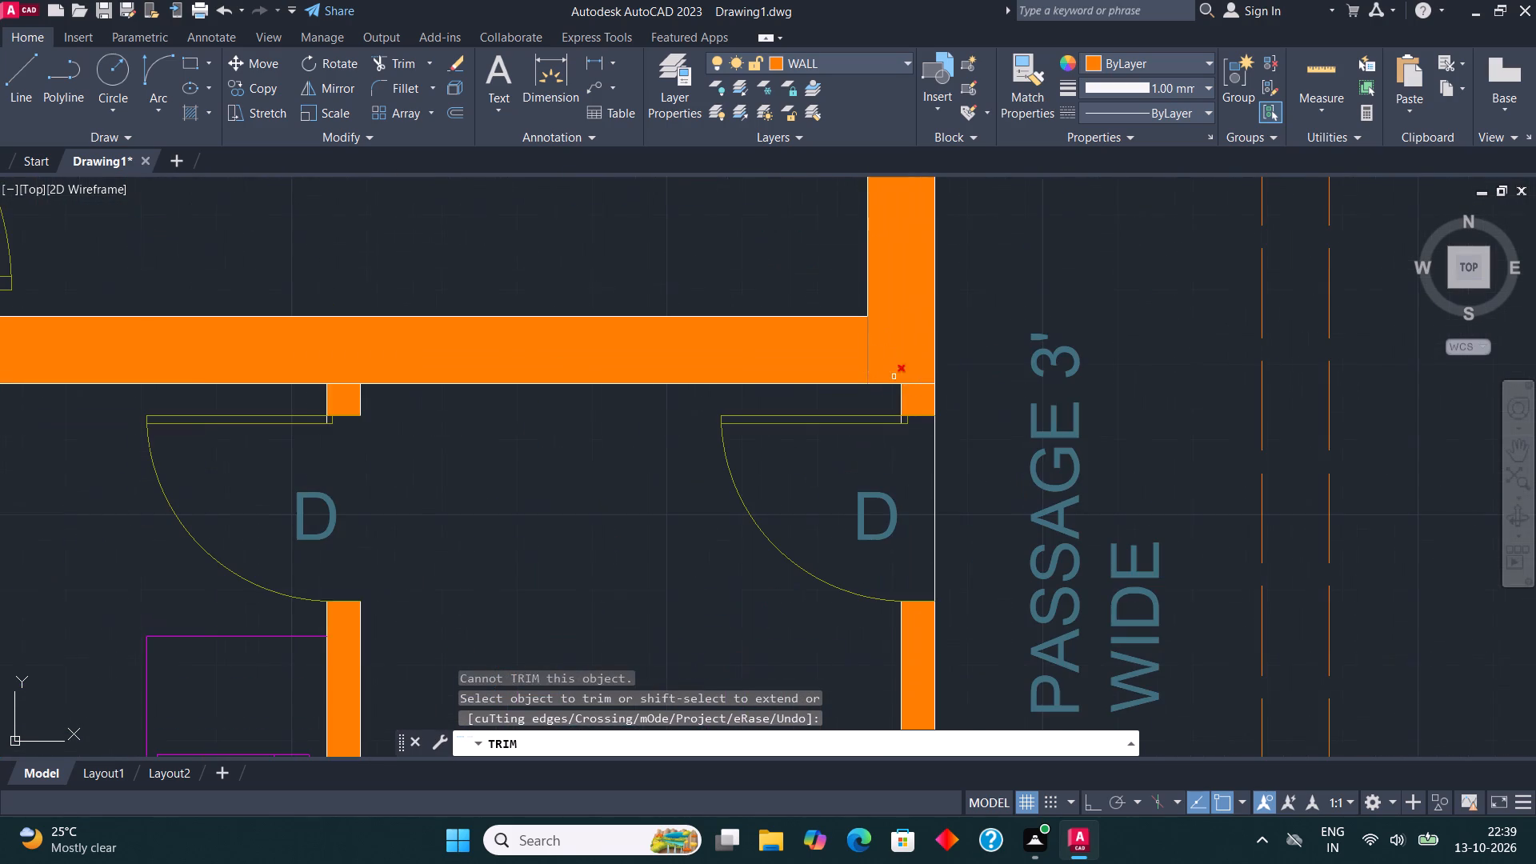
click(919, 385)
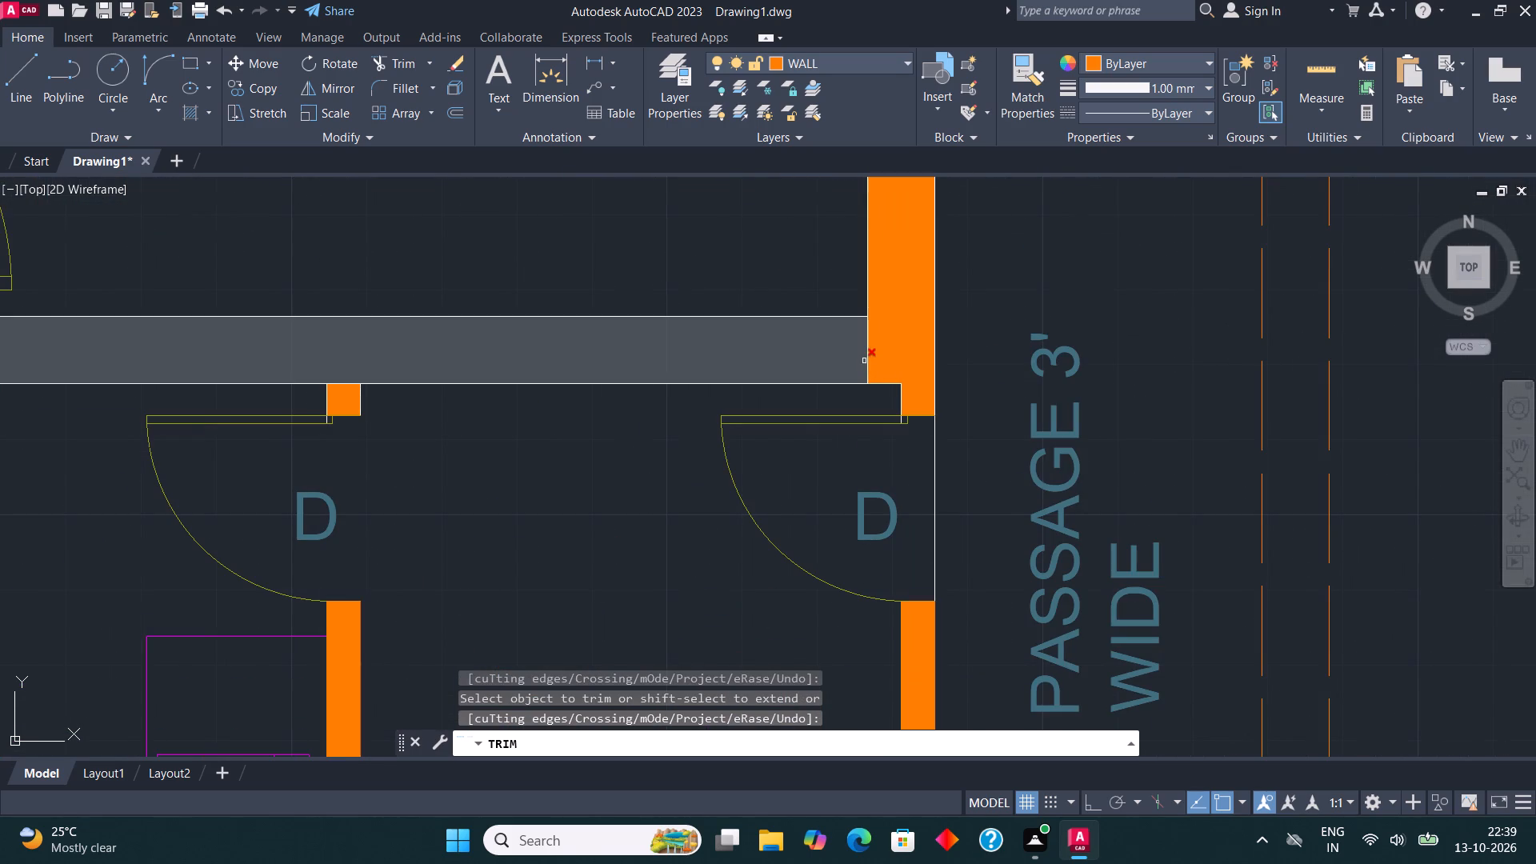
click(866, 361)
Trim the leftover junction lines along the wall separating the 12'6"*15' bedroom from its dress and bath.
scroll(862, 385, down, 2)
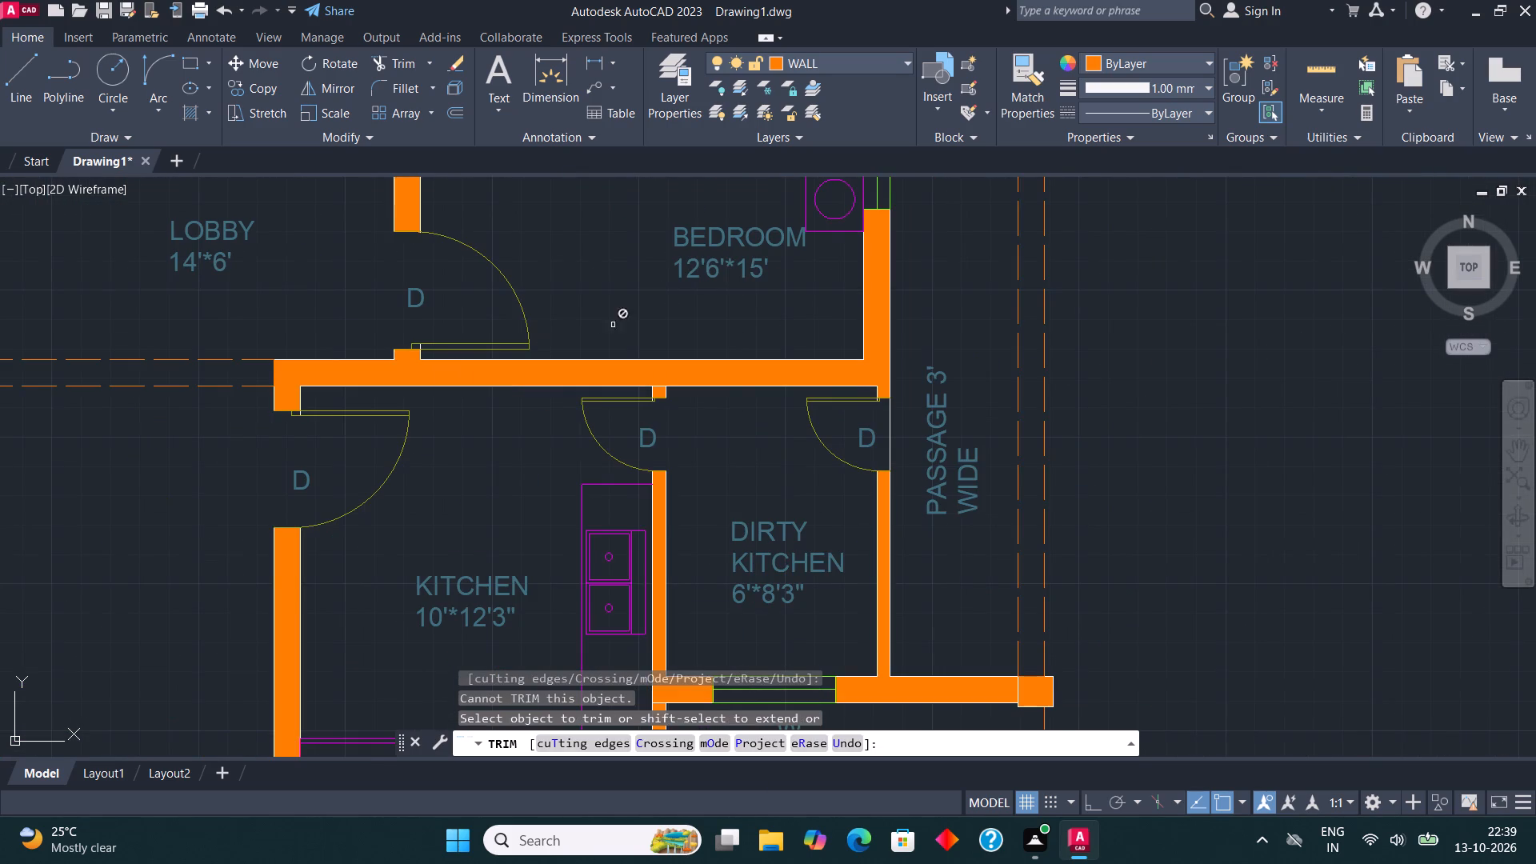
middle_drag(631, 302, 666, 589)
middle_drag(685, 382, 706, 578)
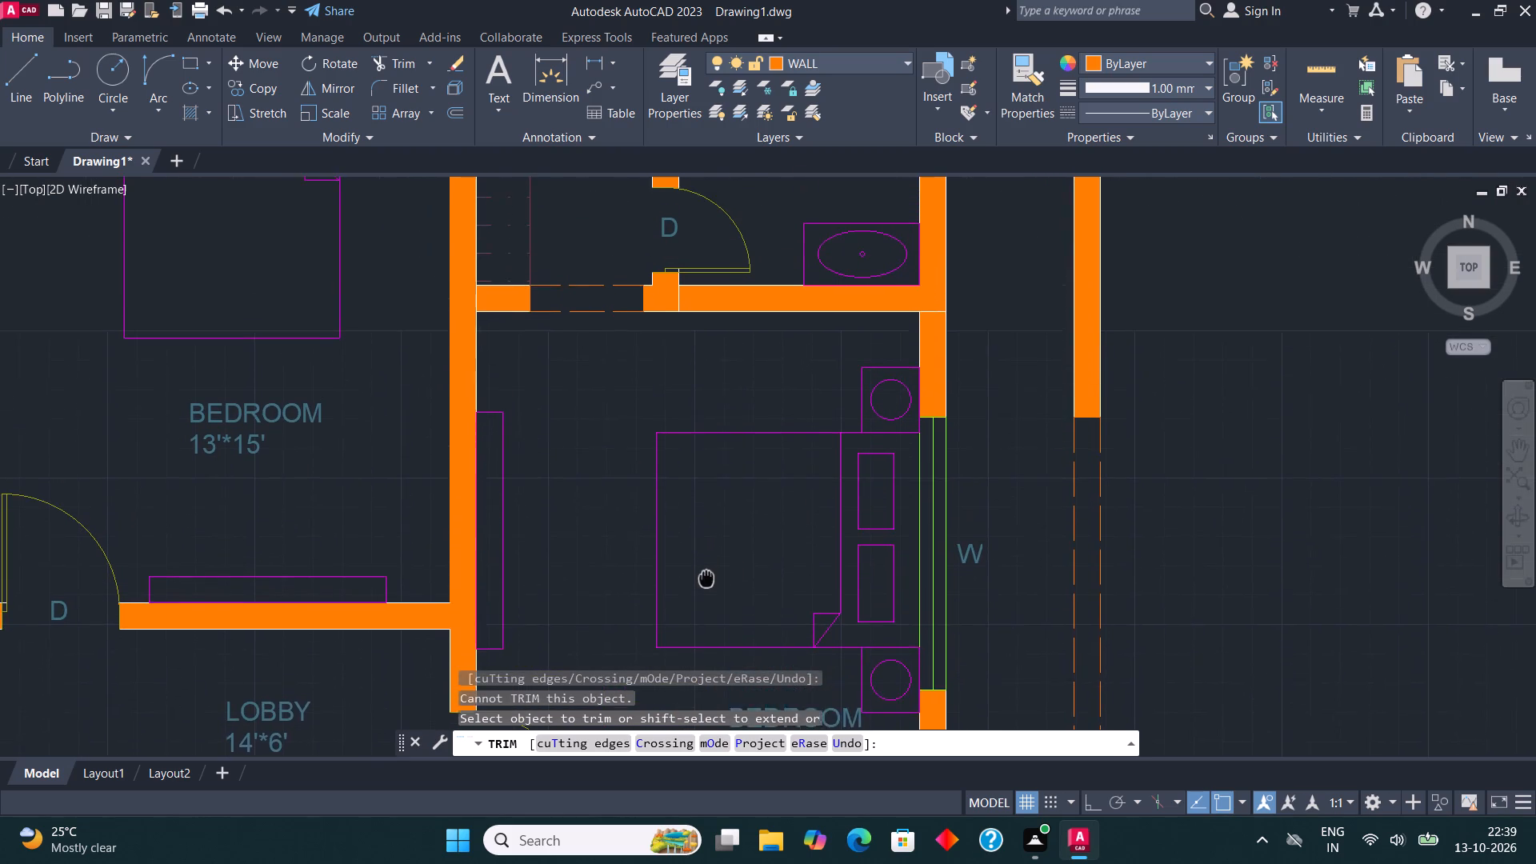
middle_drag(706, 578, 710, 604)
click(937, 340)
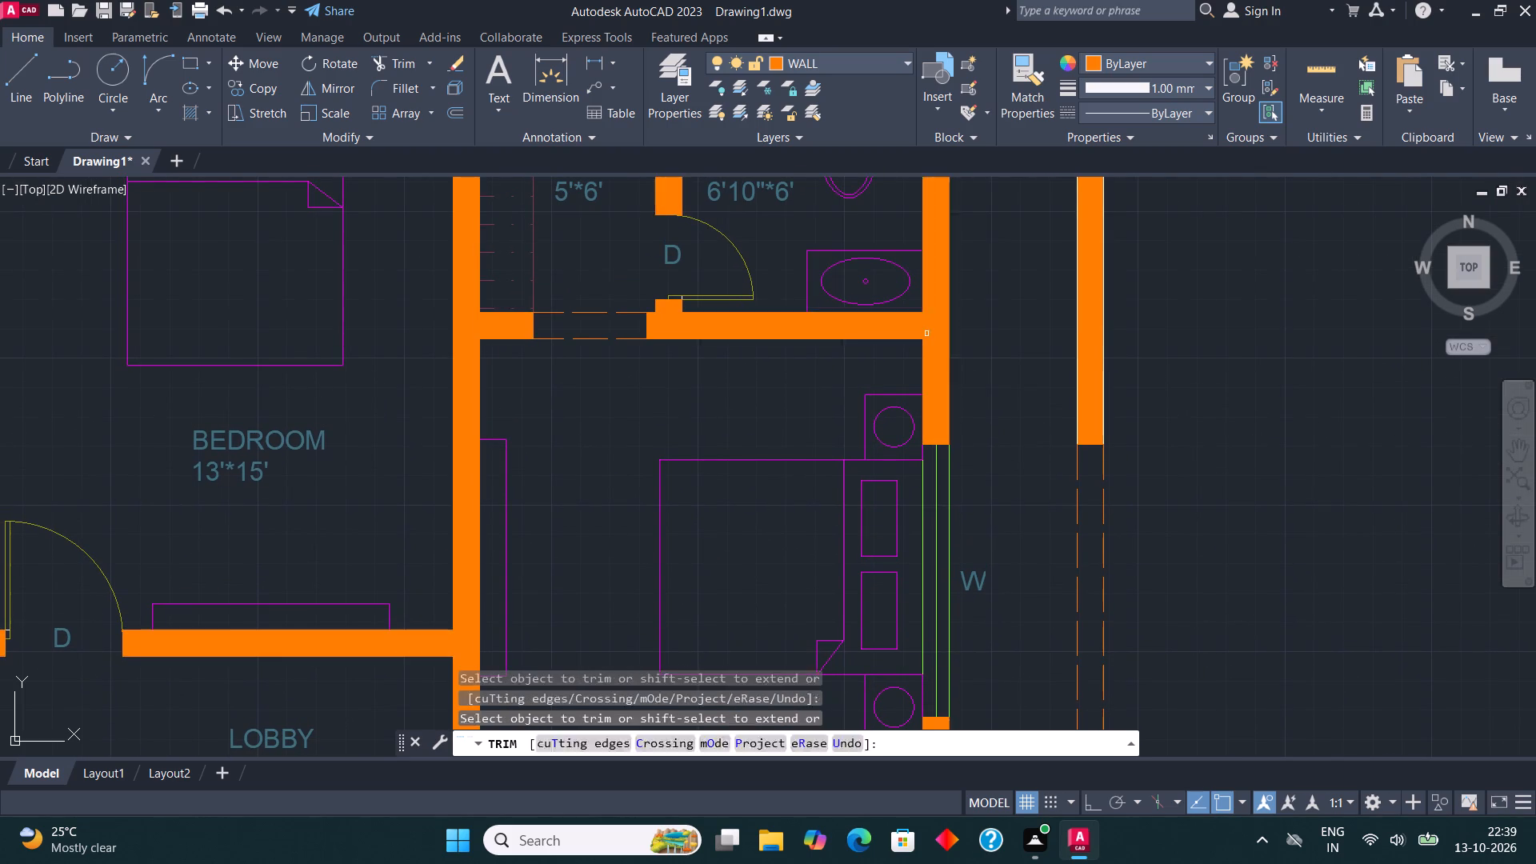
scroll(694, 320, up, 1)
click(674, 326)
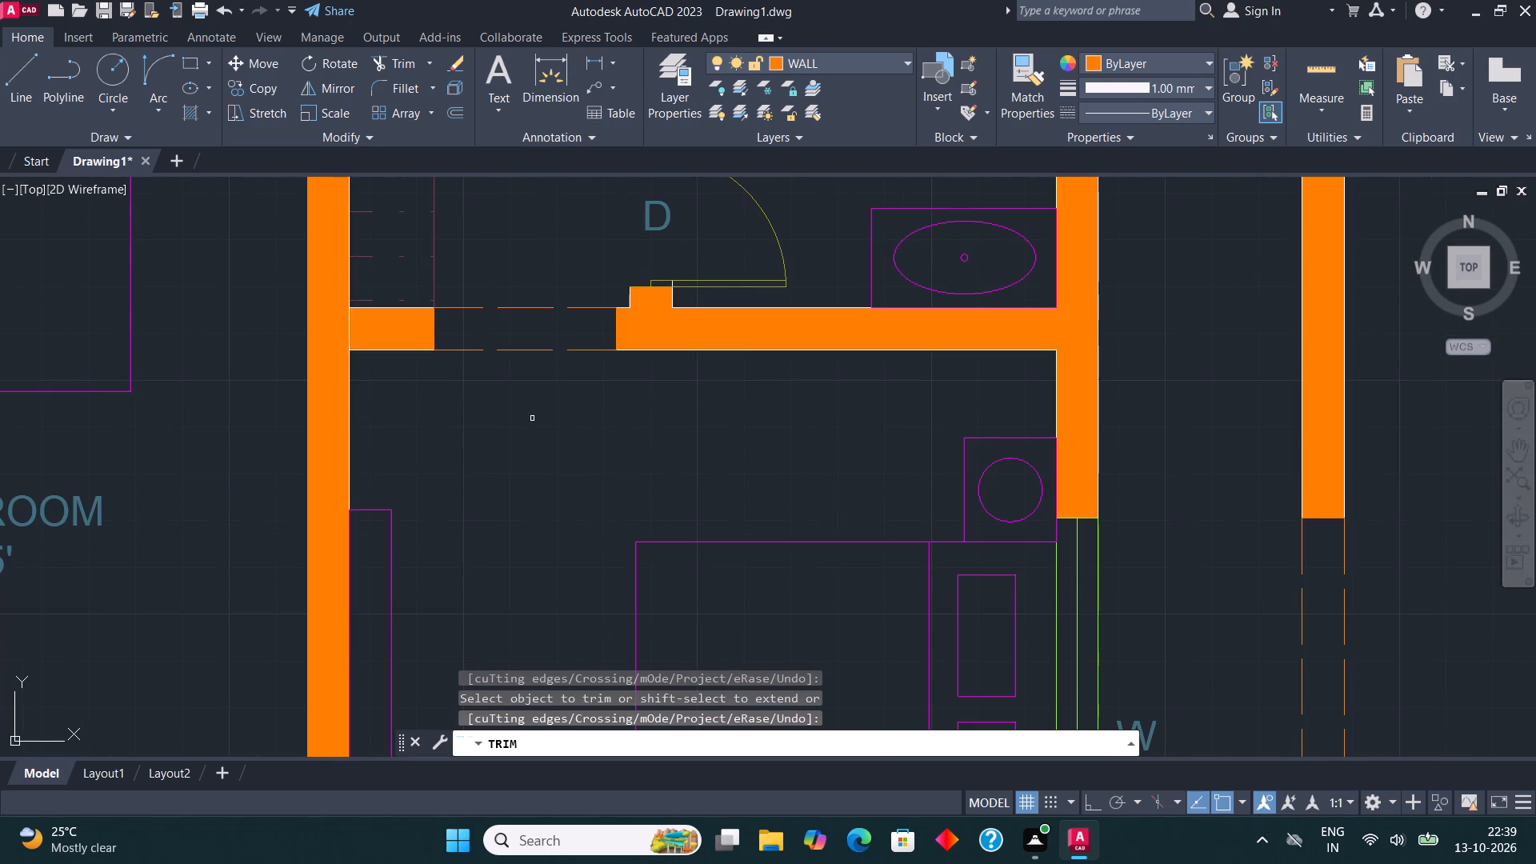
scroll(550, 506, down, 2)
scroll(489, 462, up, 2)
click(442, 407)
Trim the leftover lines where the two 7'*6' baths' dividing wall and east wall meet the north wall.
scroll(690, 390, down, 2)
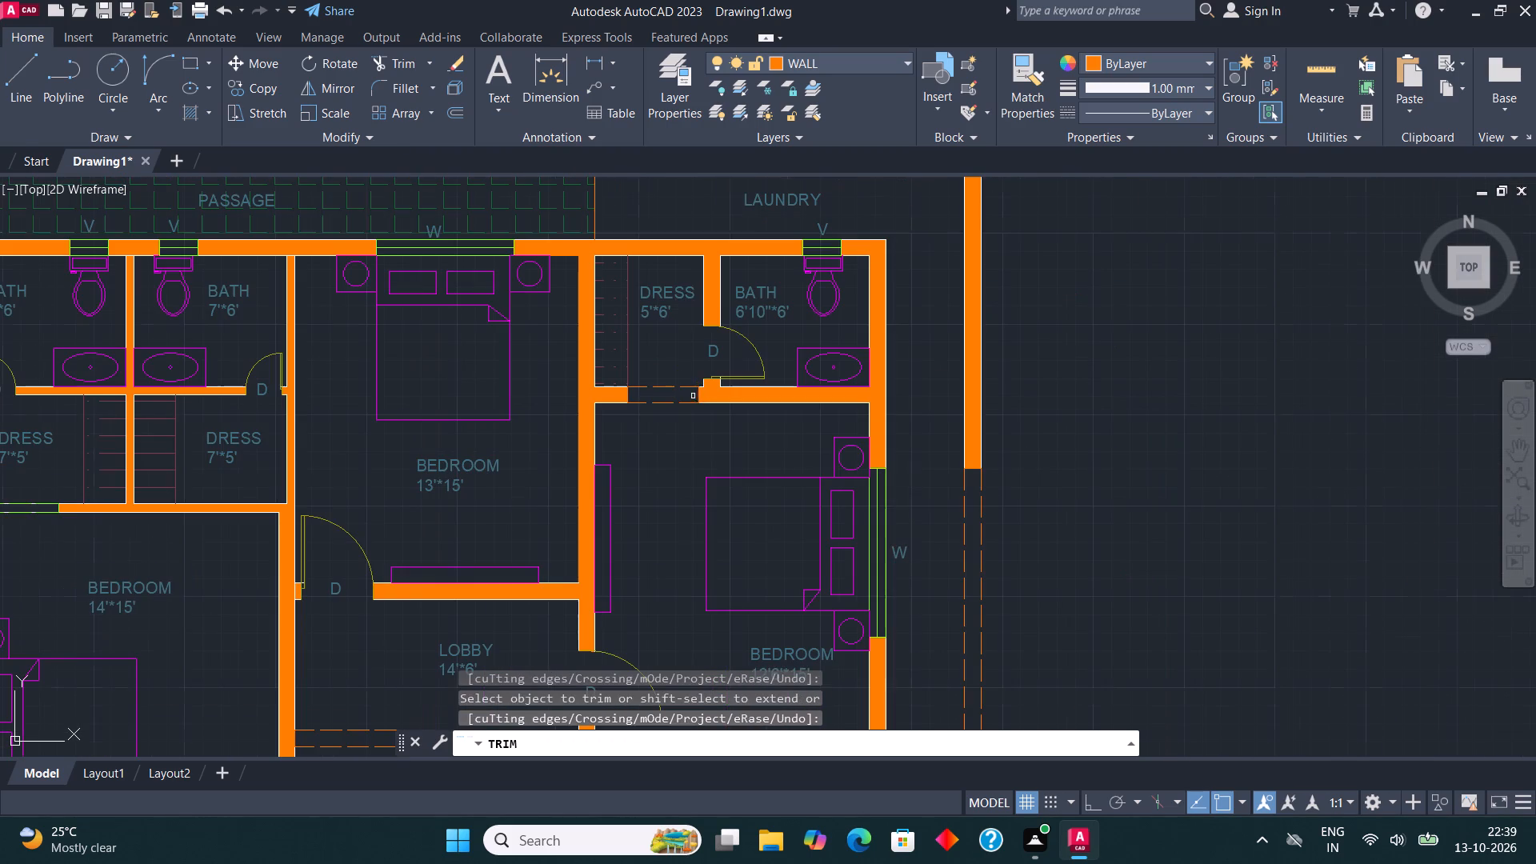
scroll(843, 333, down, 1)
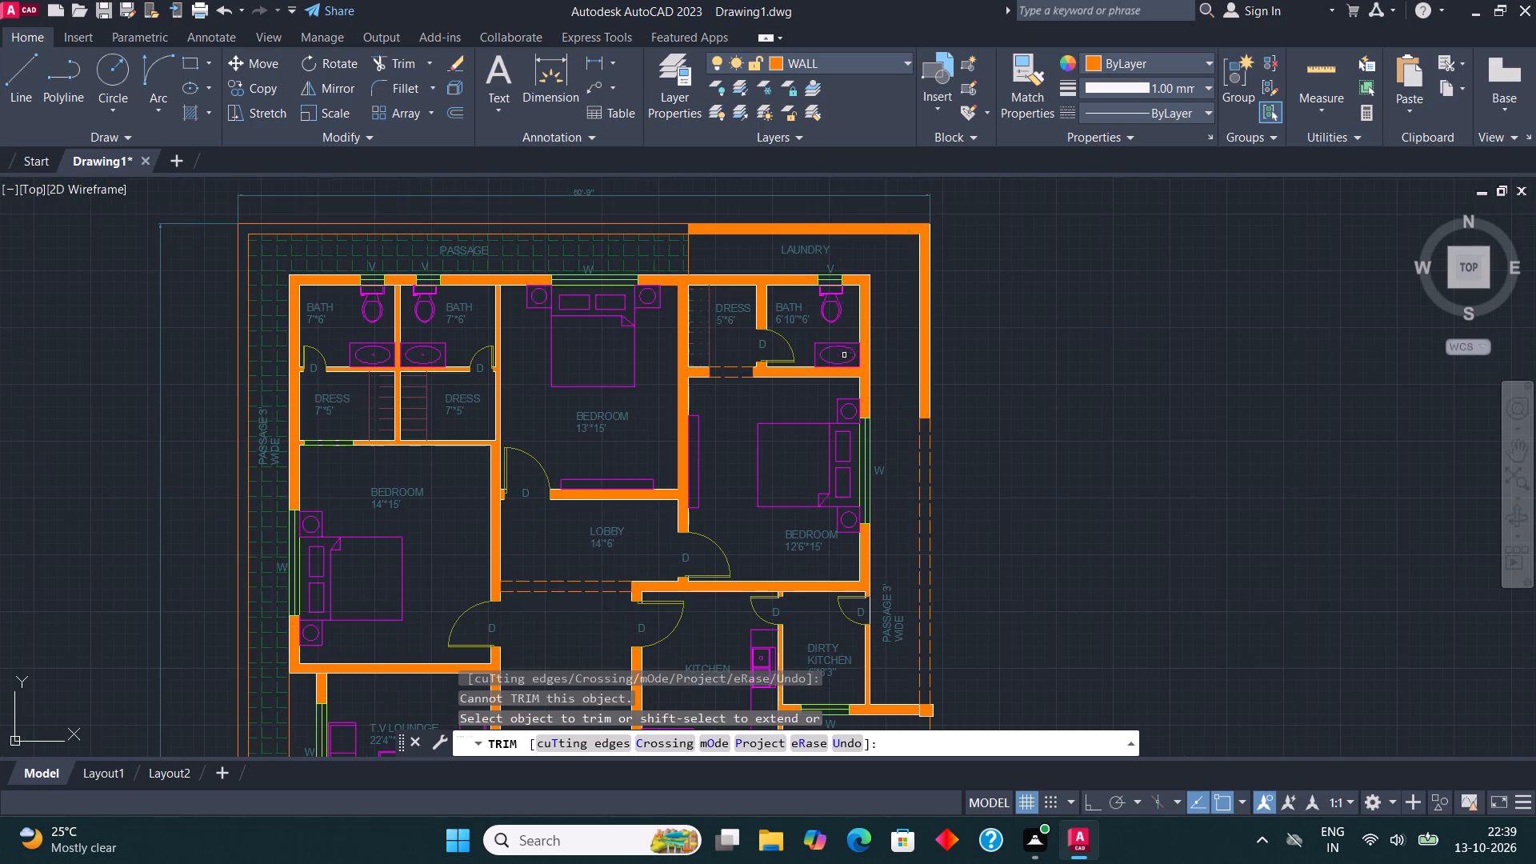
middle_drag(524, 354, 654, 348)
scroll(649, 357, up, 3)
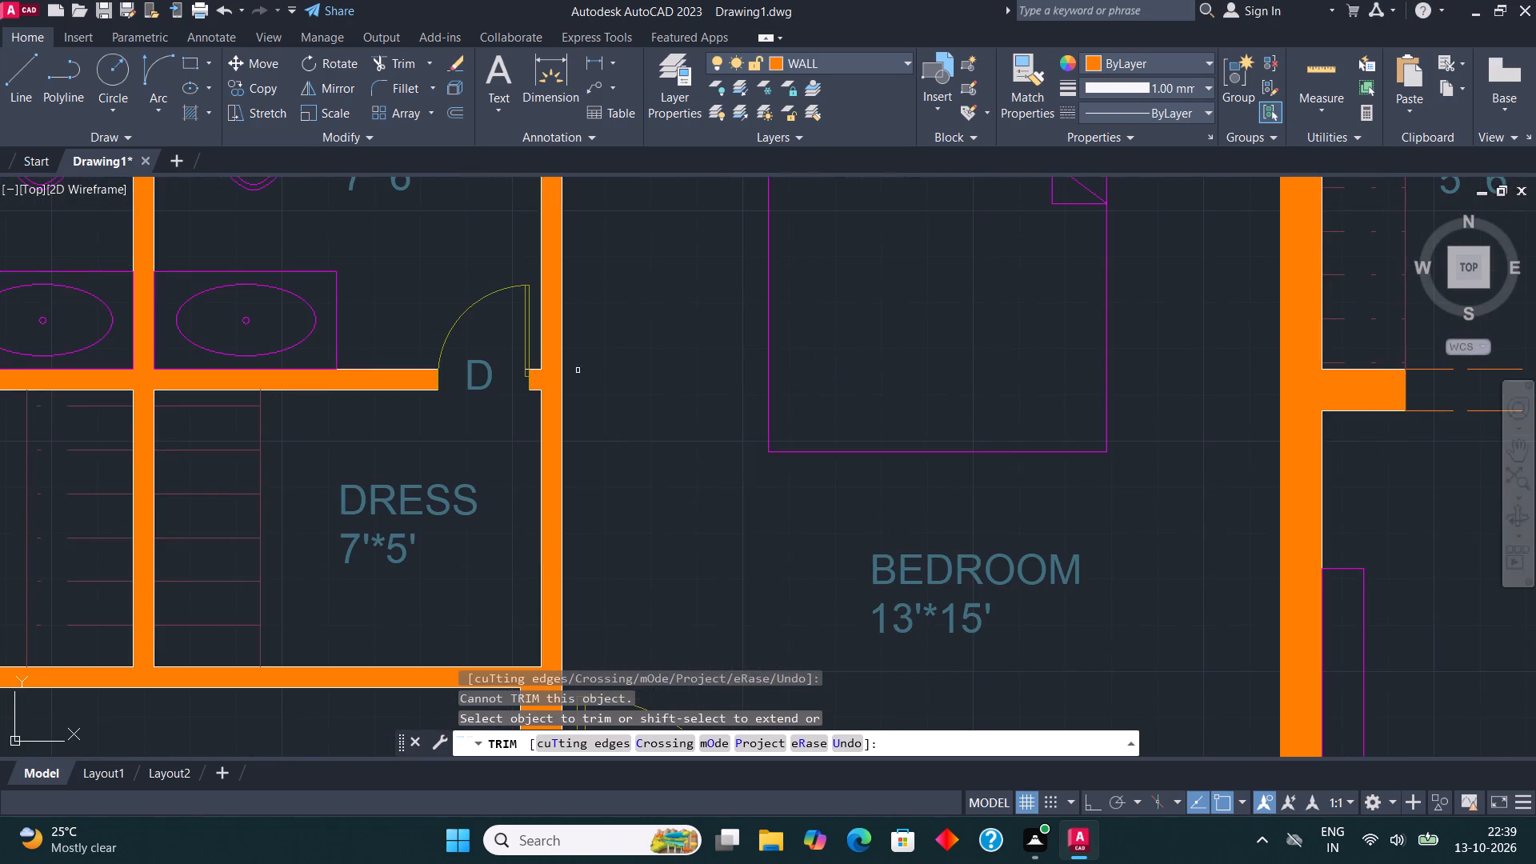
middle_drag(554, 379, 835, 309)
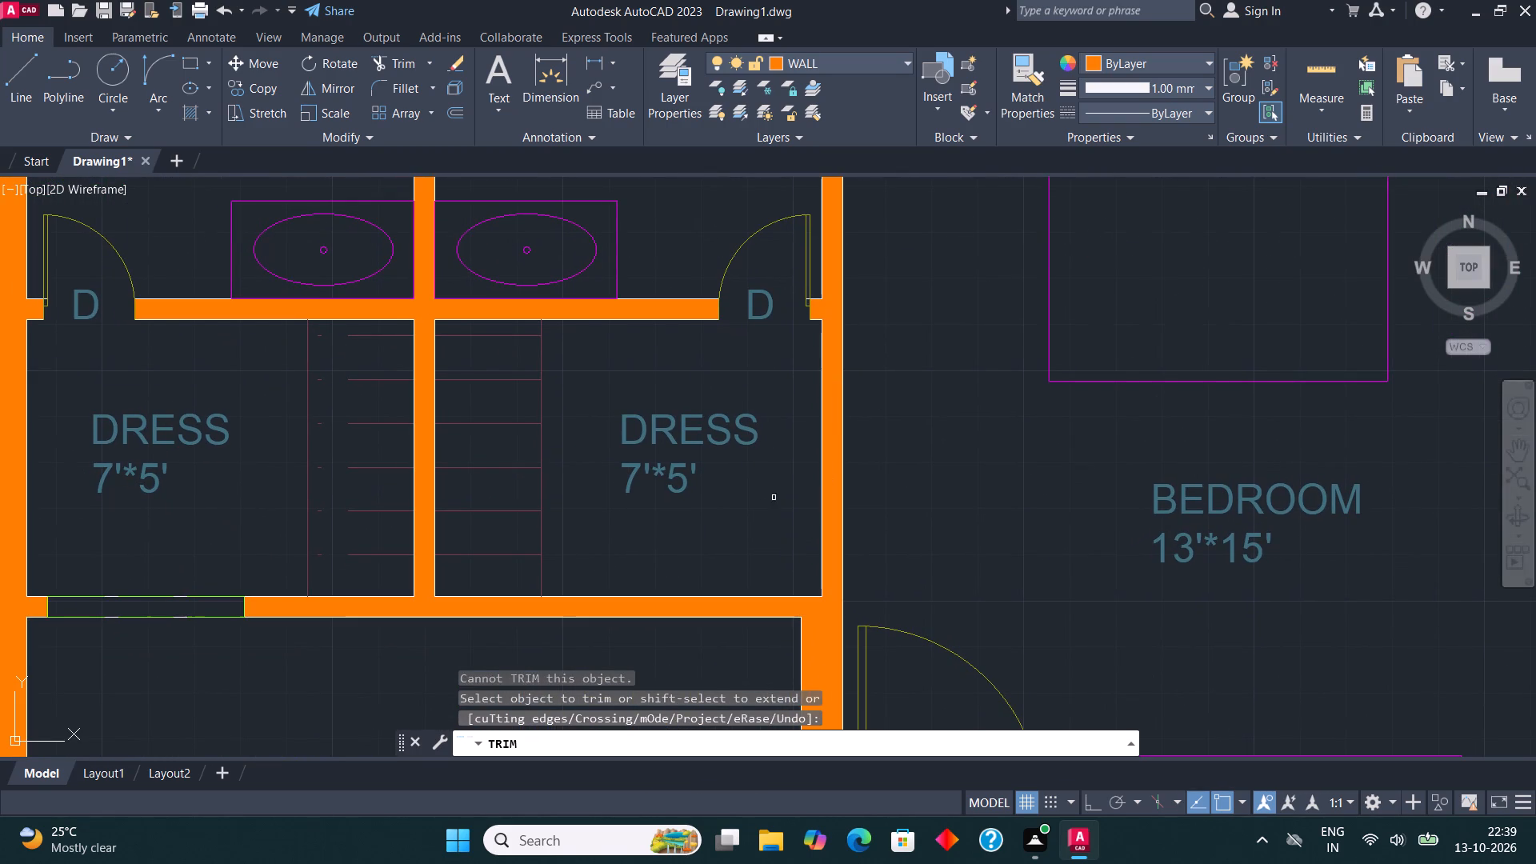
scroll(534, 567, down, 3)
scroll(500, 430, up, 3)
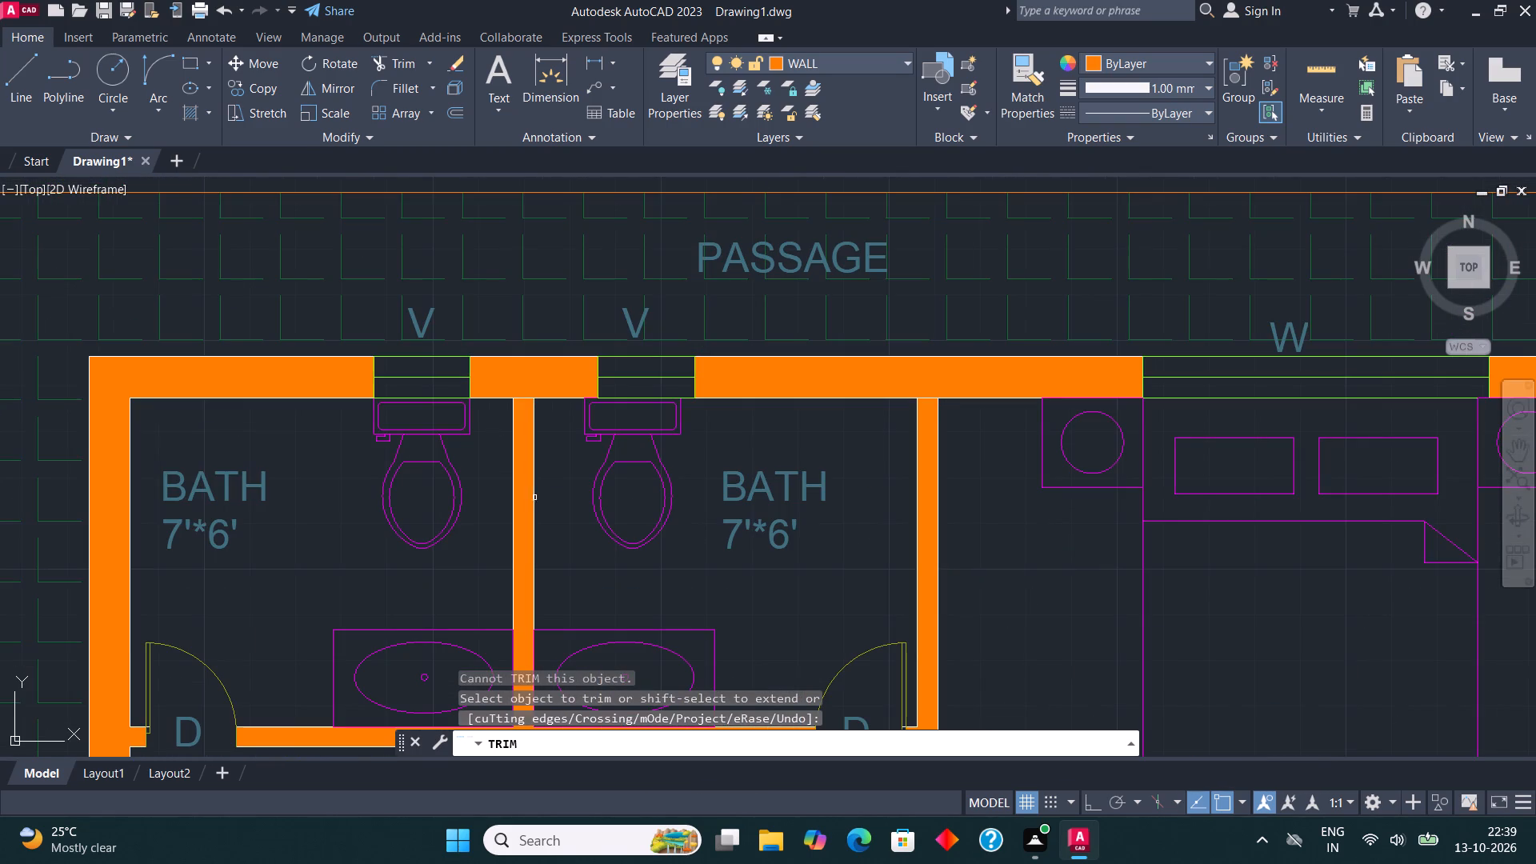
click(522, 401)
middle_drag(662, 473, 659, 450)
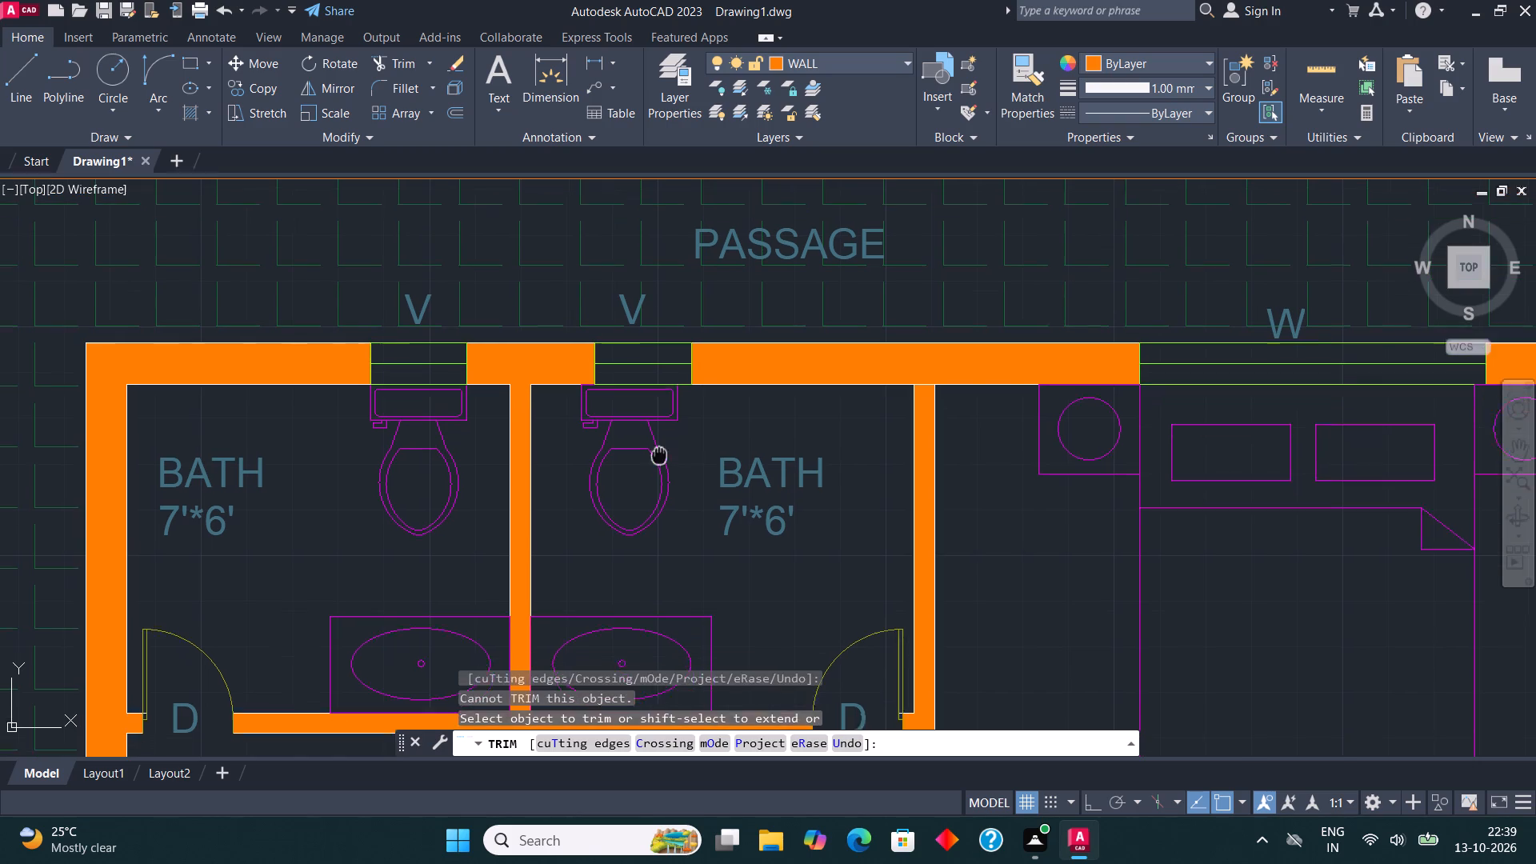
middle_drag(659, 450, 661, 410)
click(931, 337)
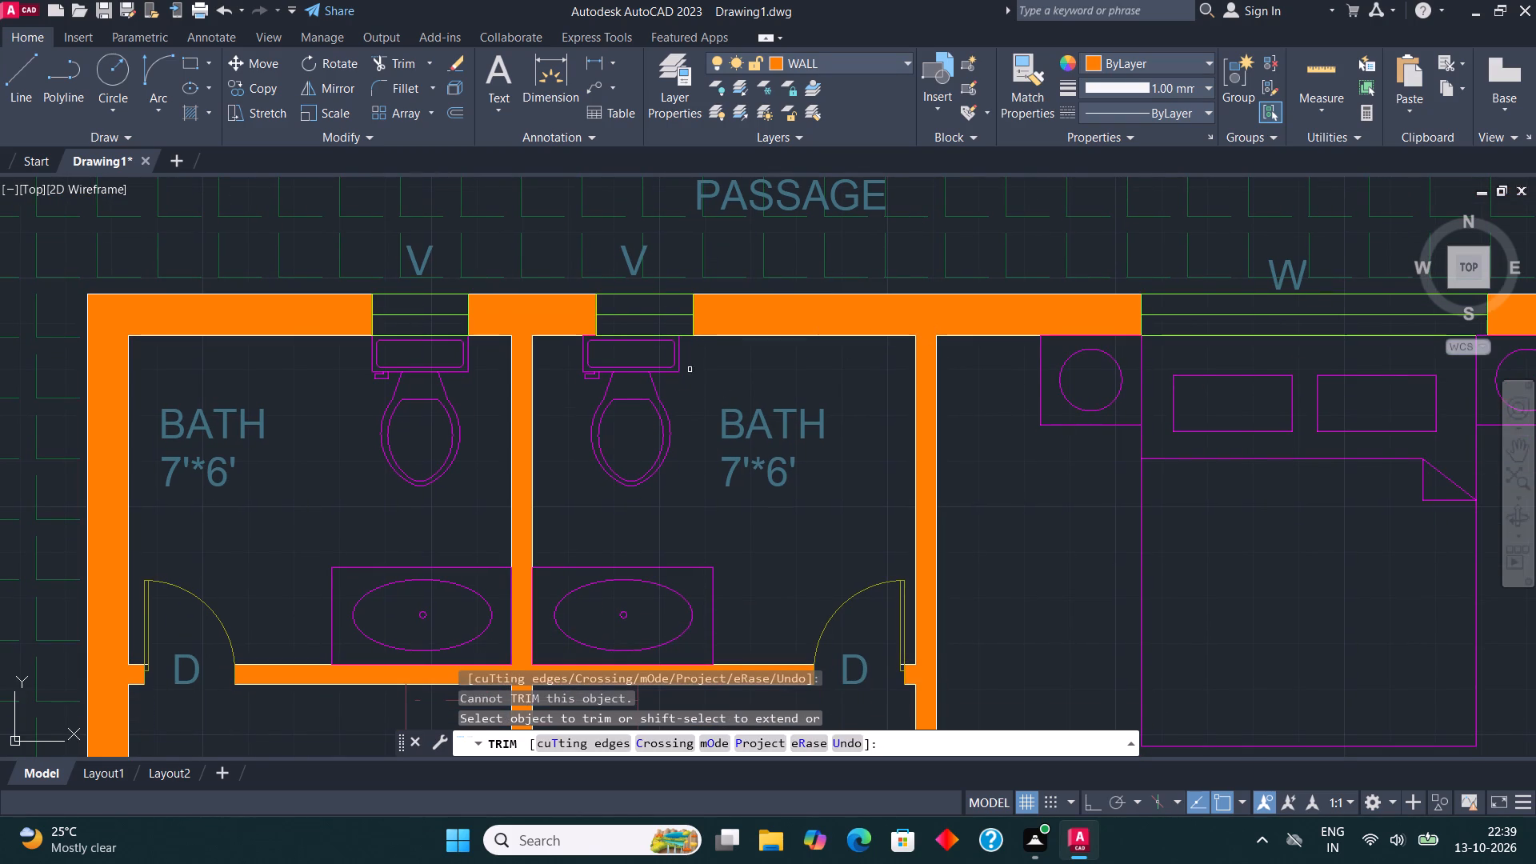
Trim the leftover junction line where the T.V. lounge's west wall meets its north wall.
middle_drag(783, 467, 793, 280)
middle_drag(800, 494, 756, 254)
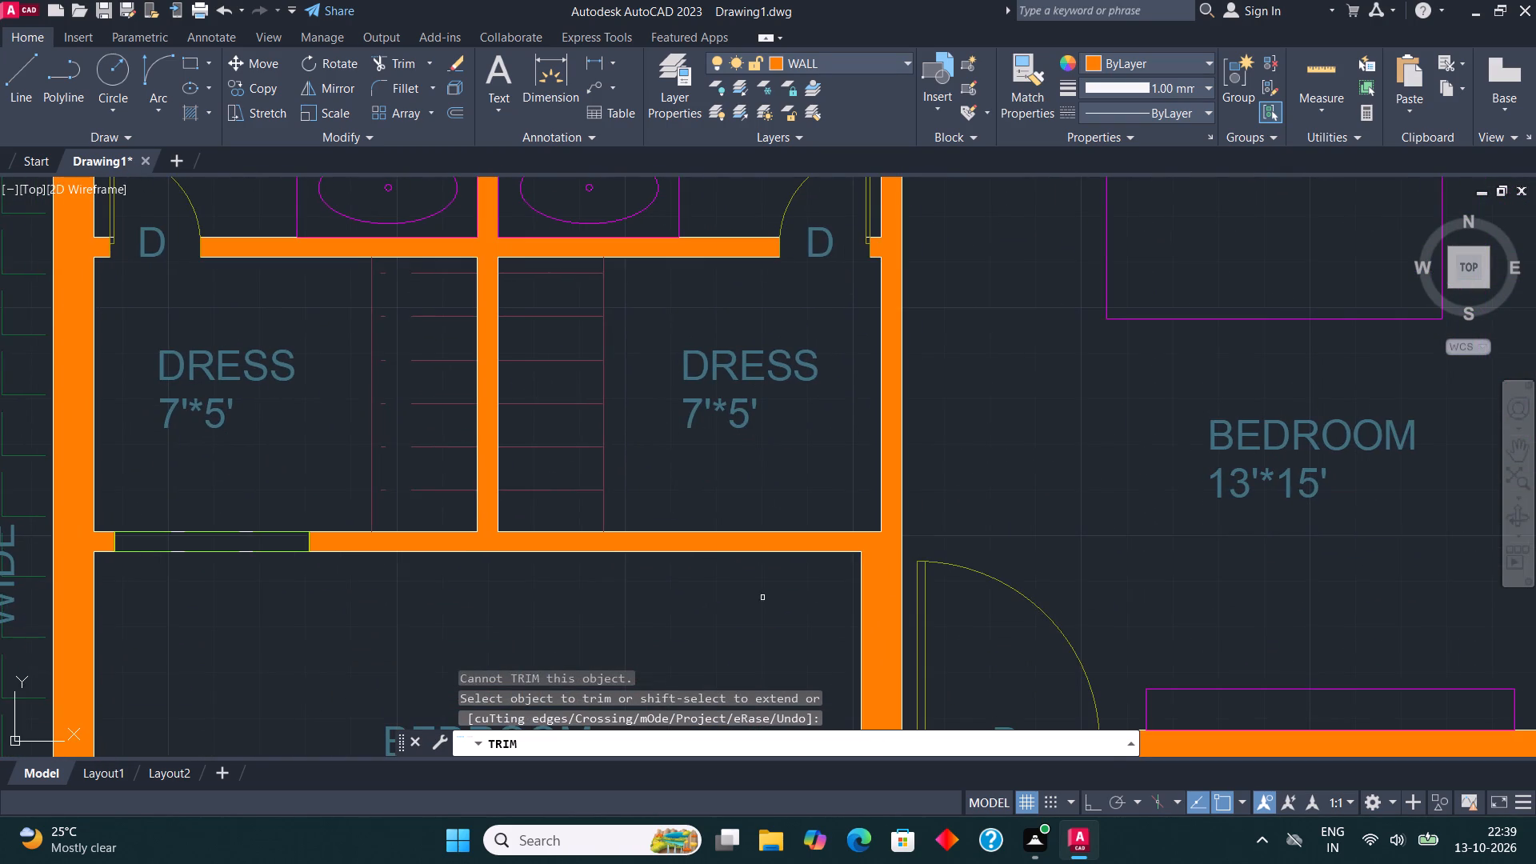
middle_drag(762, 598, 747, 243)
middle_drag(805, 560, 805, 218)
scroll(805, 239, down, 2)
scroll(826, 442, up, 1)
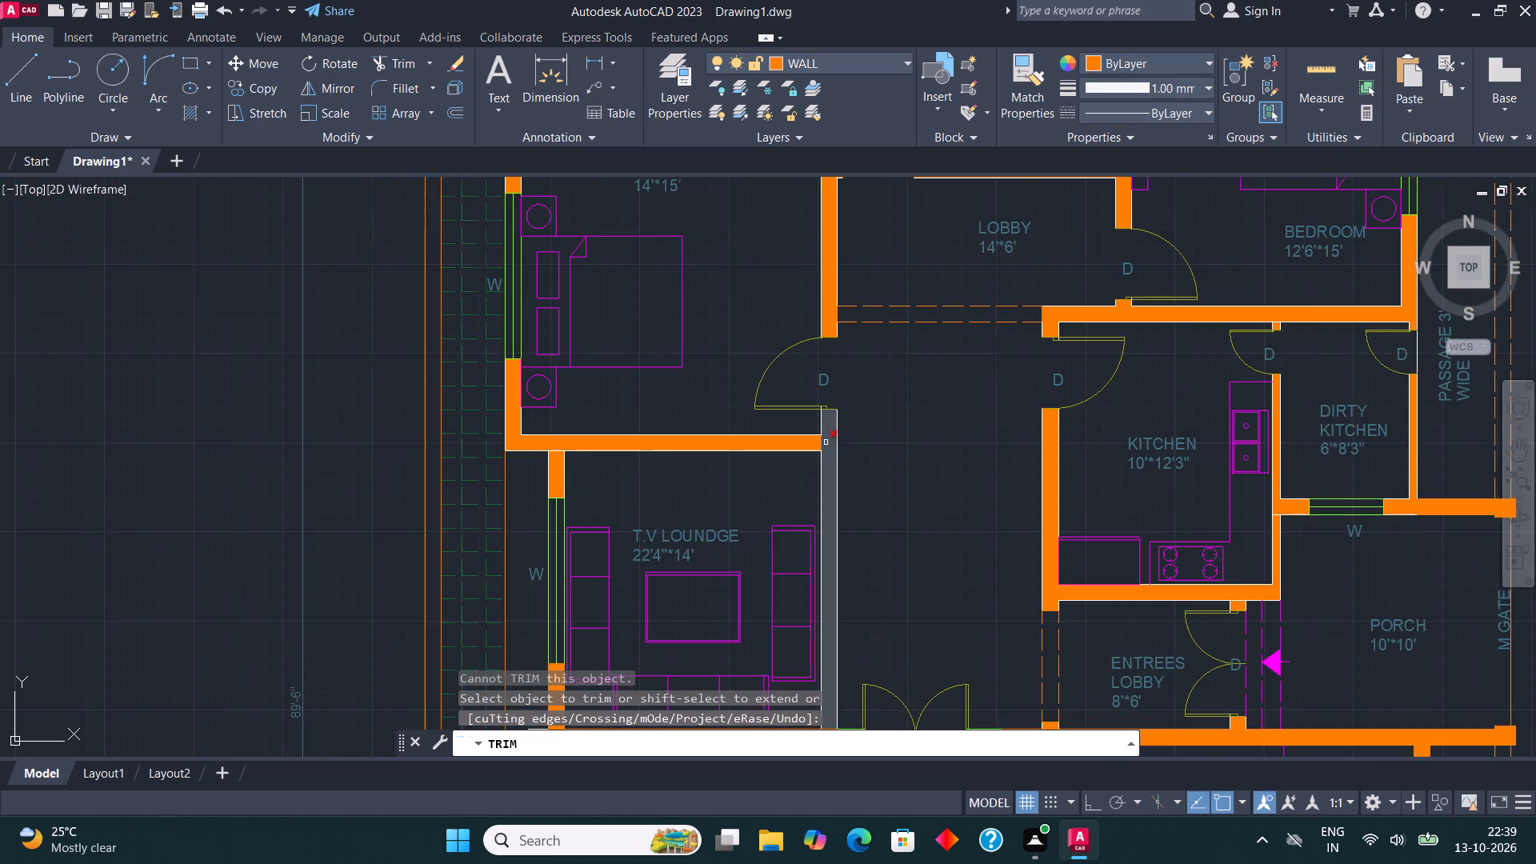
scroll(826, 442, up, 1)
middle_drag(826, 442, 854, 294)
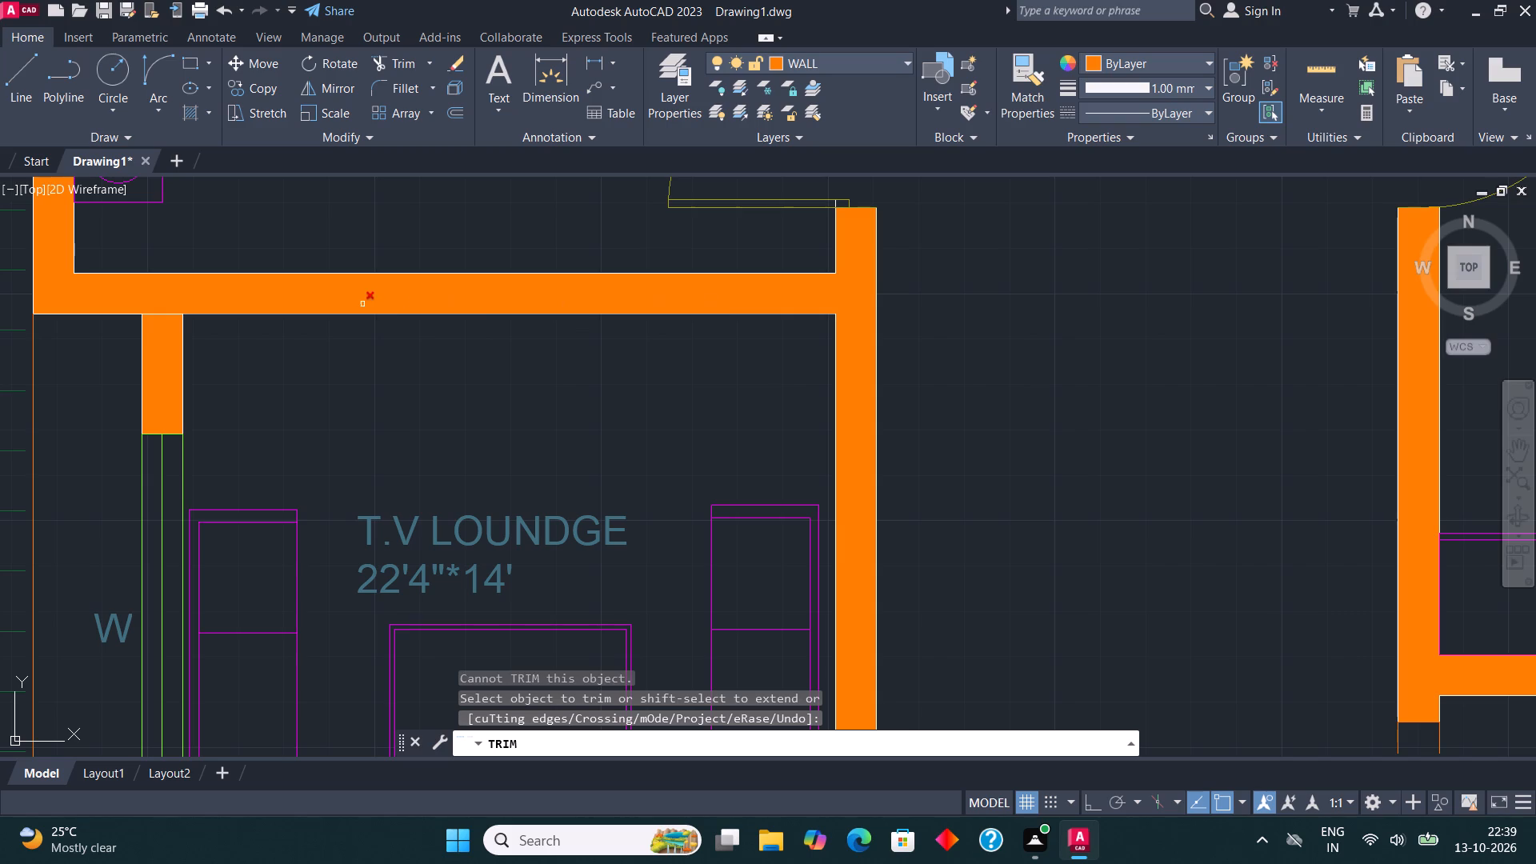
click(162, 315)
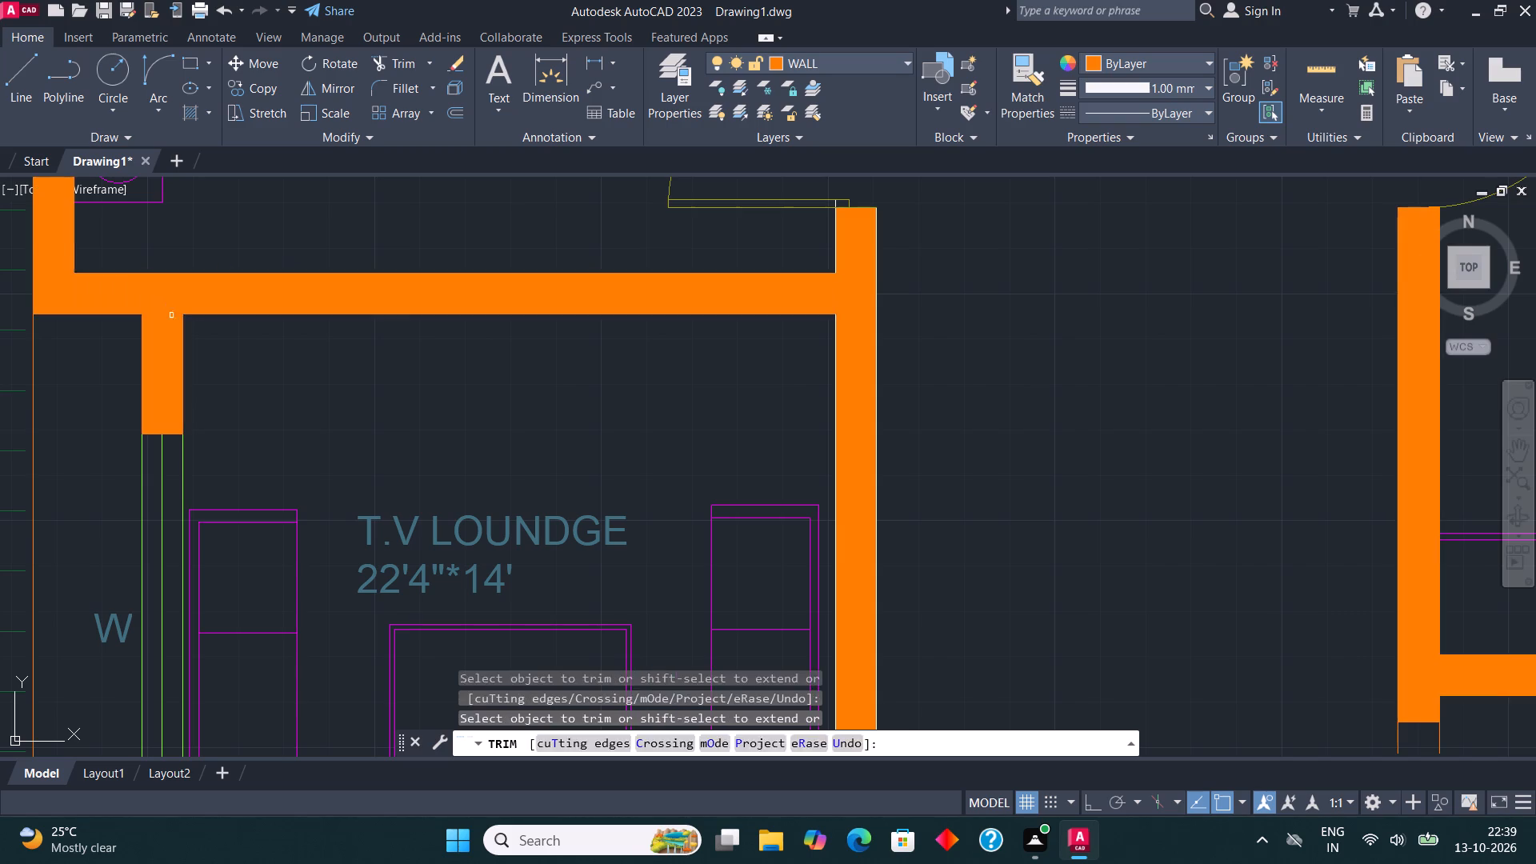
Examine the remaining wall junctions from the T.V. lounge down to the drawing room and over the whole plan.
scroll(362, 218, down, 2)
scroll(380, 430, up, 2)
middle_drag(347, 498, 398, 189)
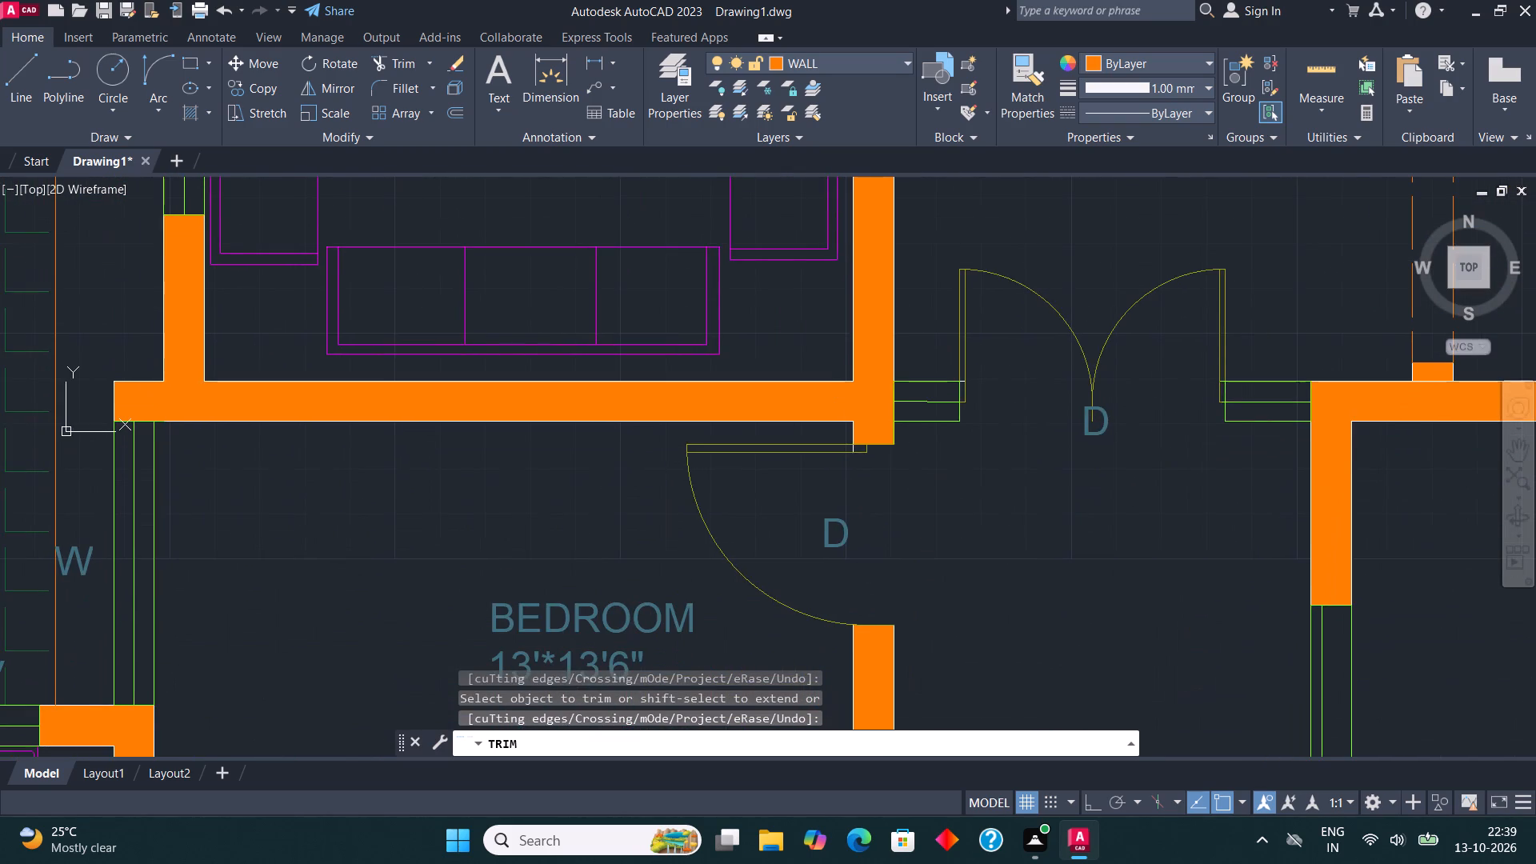
scroll(402, 248, down, 2)
scroll(347, 491, up, 2)
middle_drag(353, 452, 455, 308)
scroll(455, 315, down, 2)
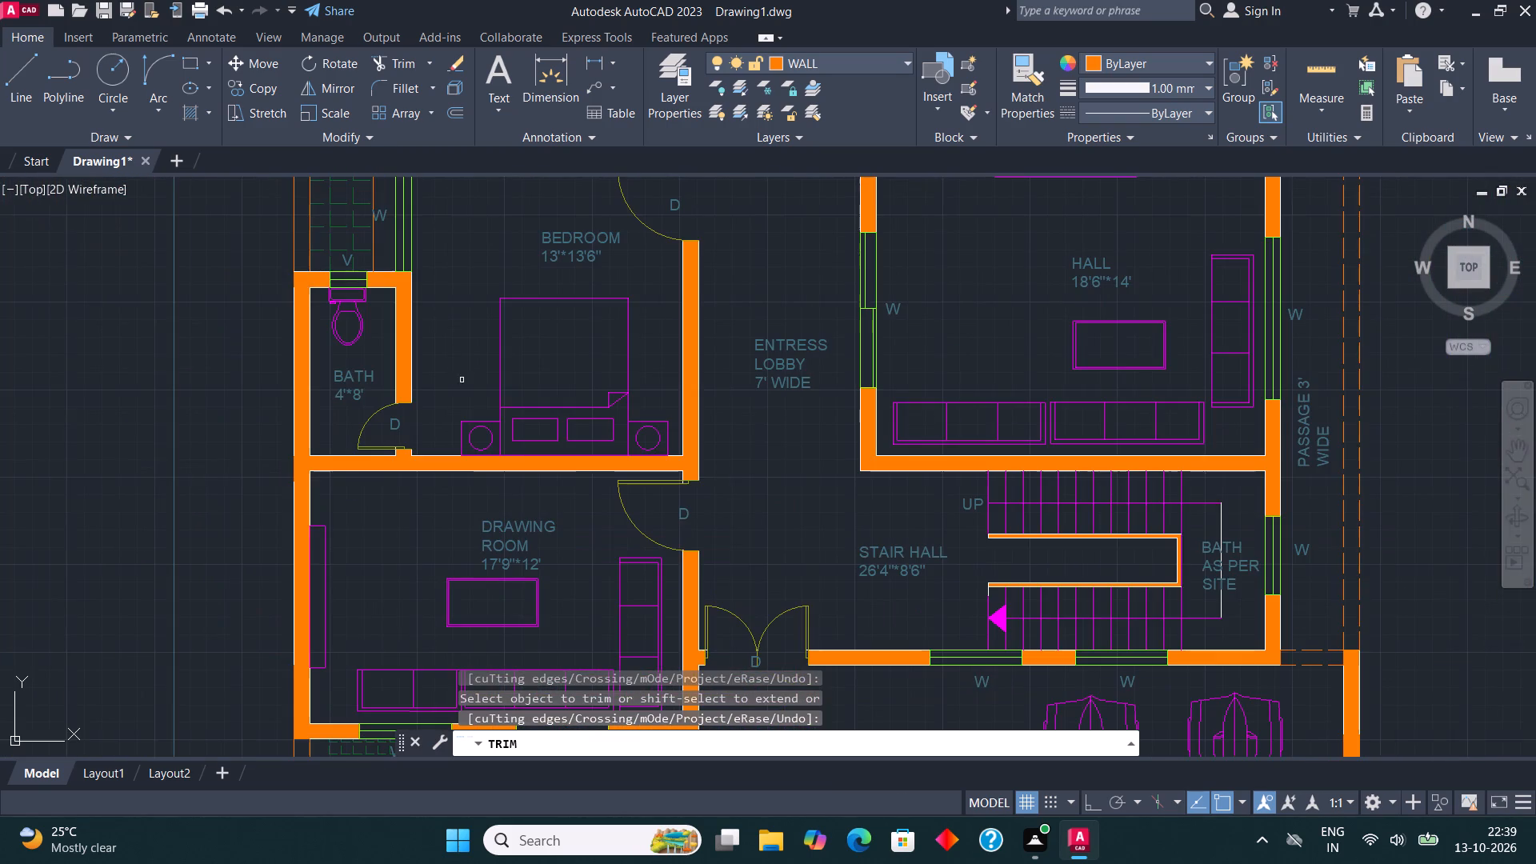
key(Escape)
scroll(516, 580, down, 2)
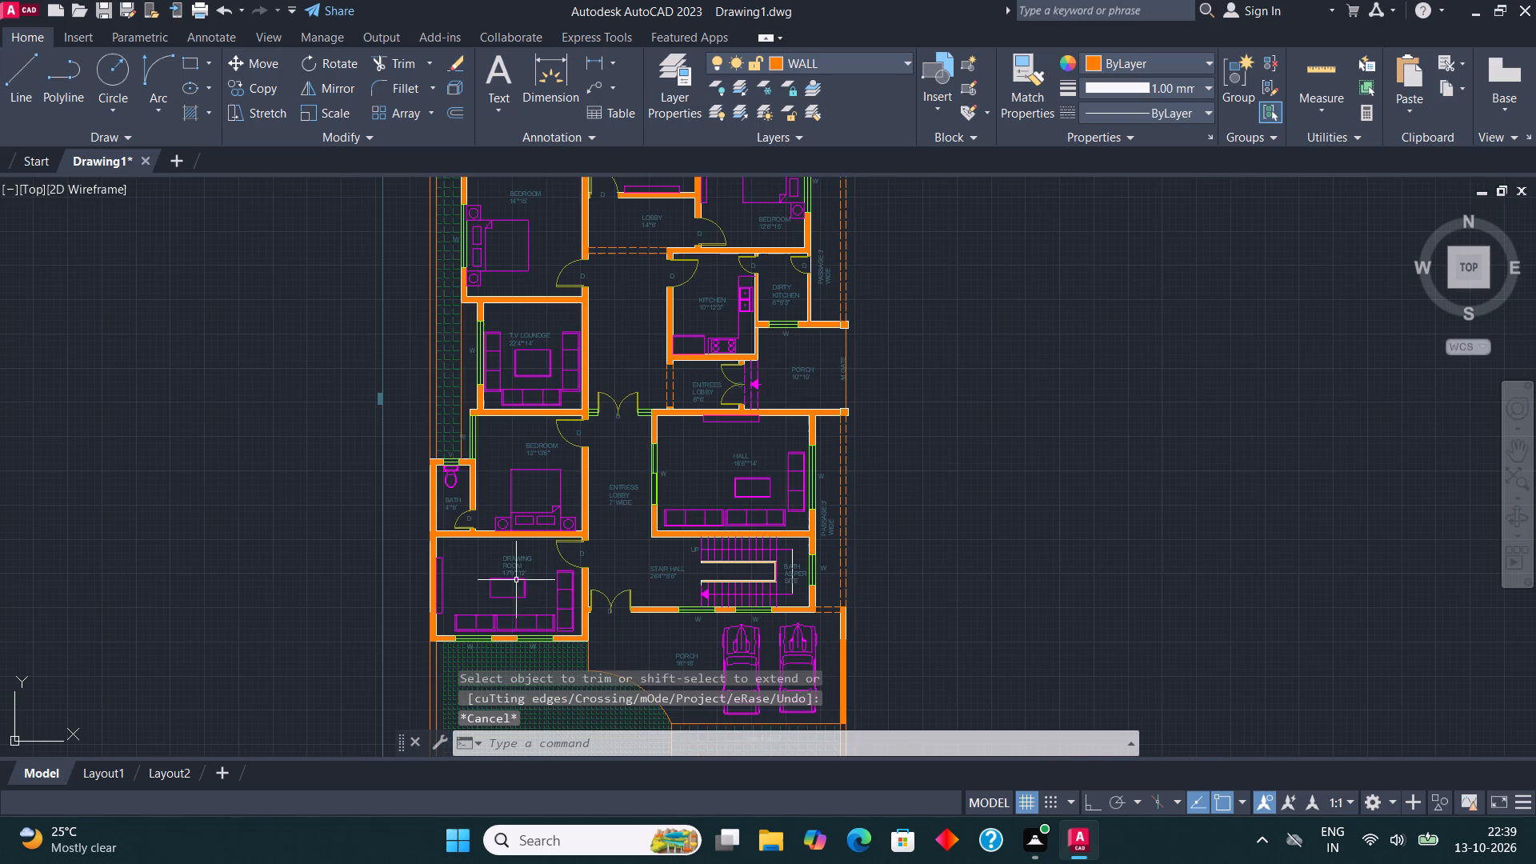
scroll(584, 530, down, 2)
middle_drag(574, 490, 558, 470)
scroll(558, 469, up, 1)
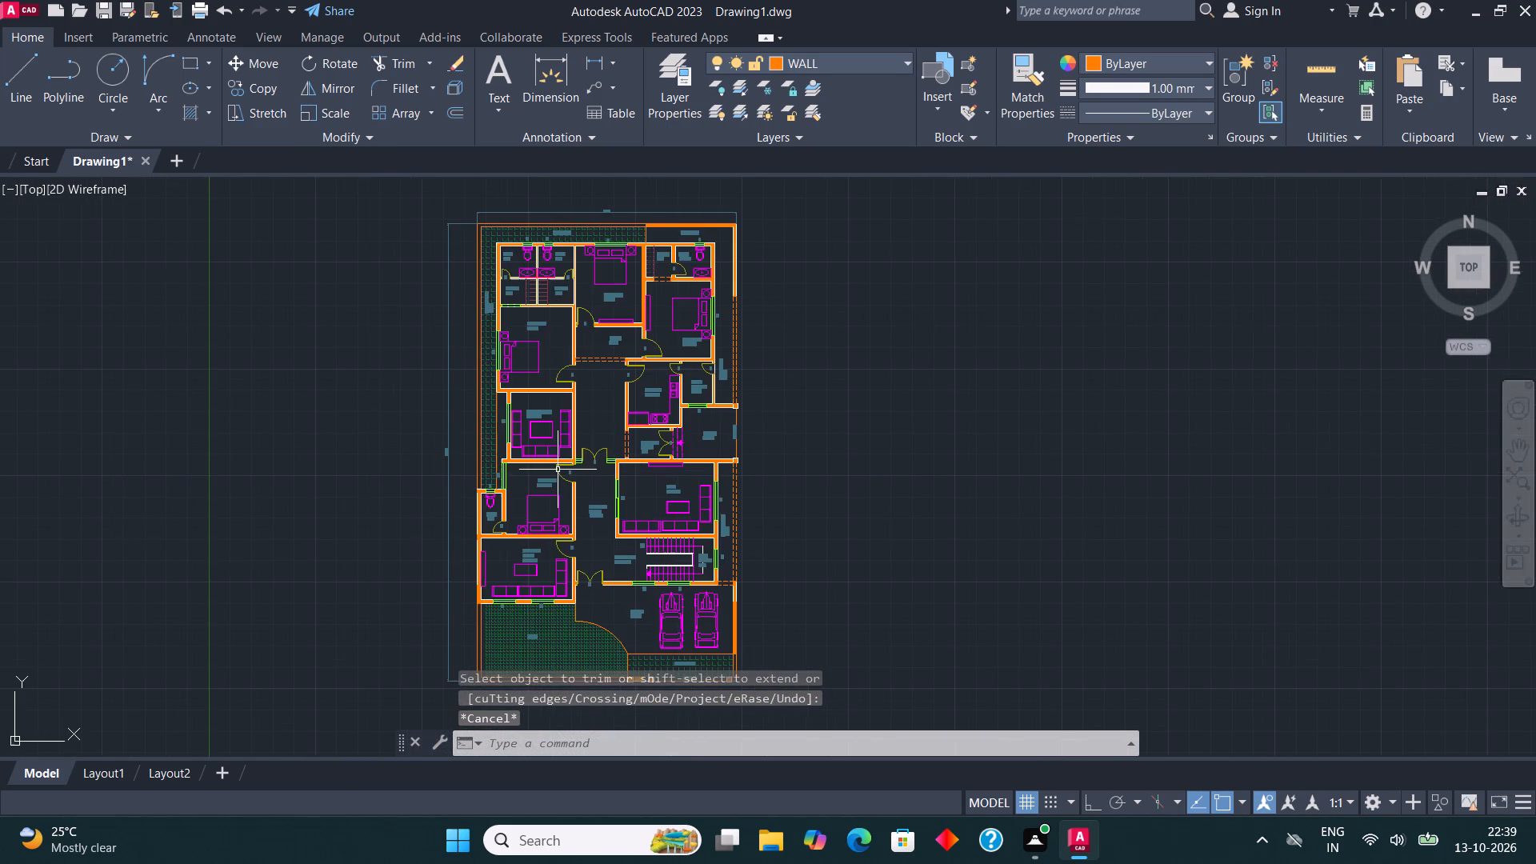
click(326, 561)
click(195, 473)
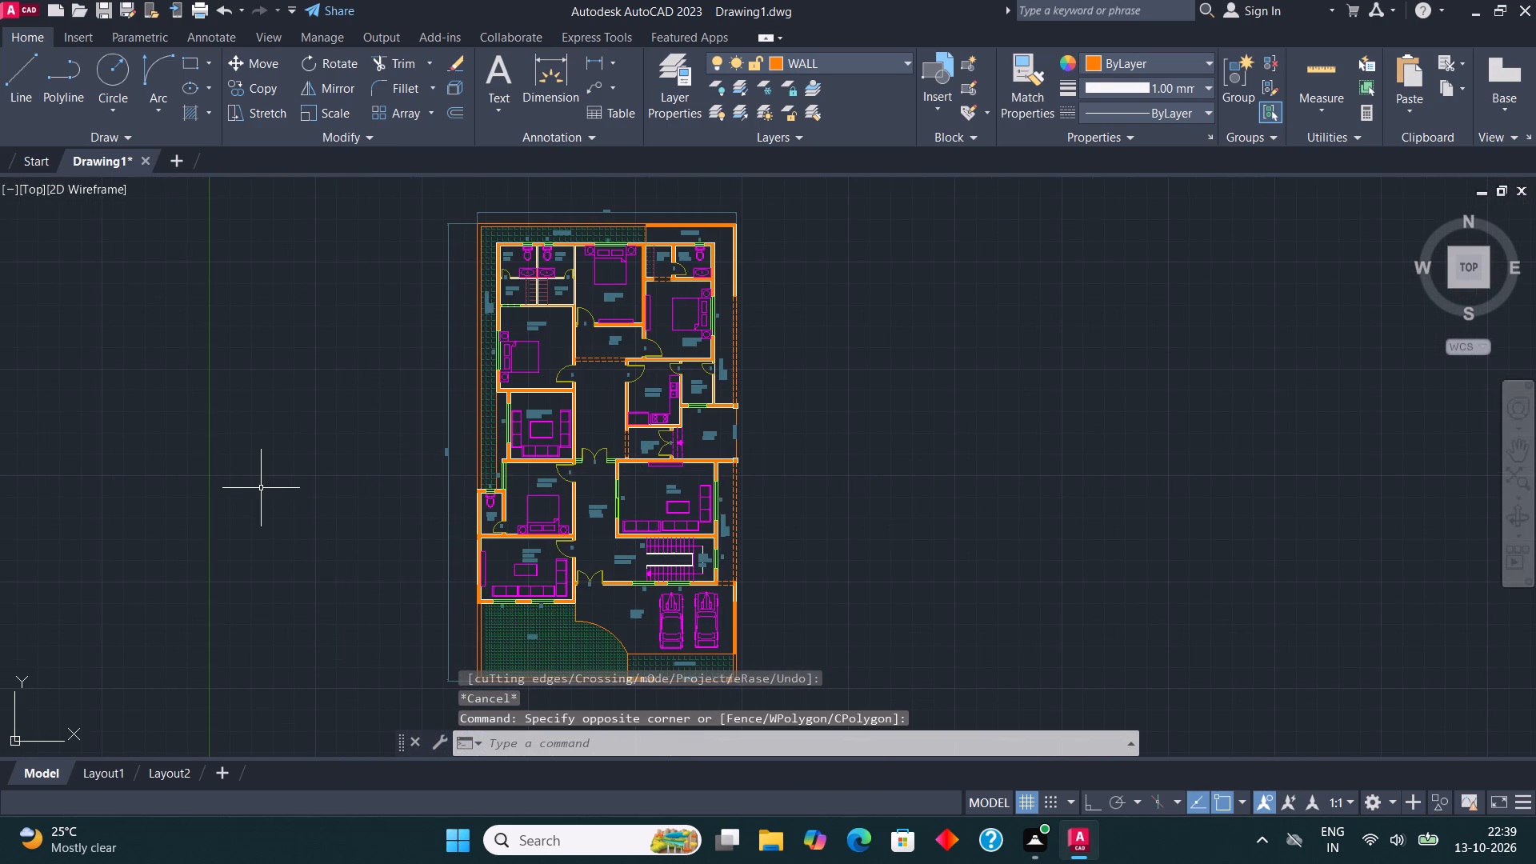
Save the drawing in the Downloads folder as 3BHK PLAN DS.
key(ctrl+s)
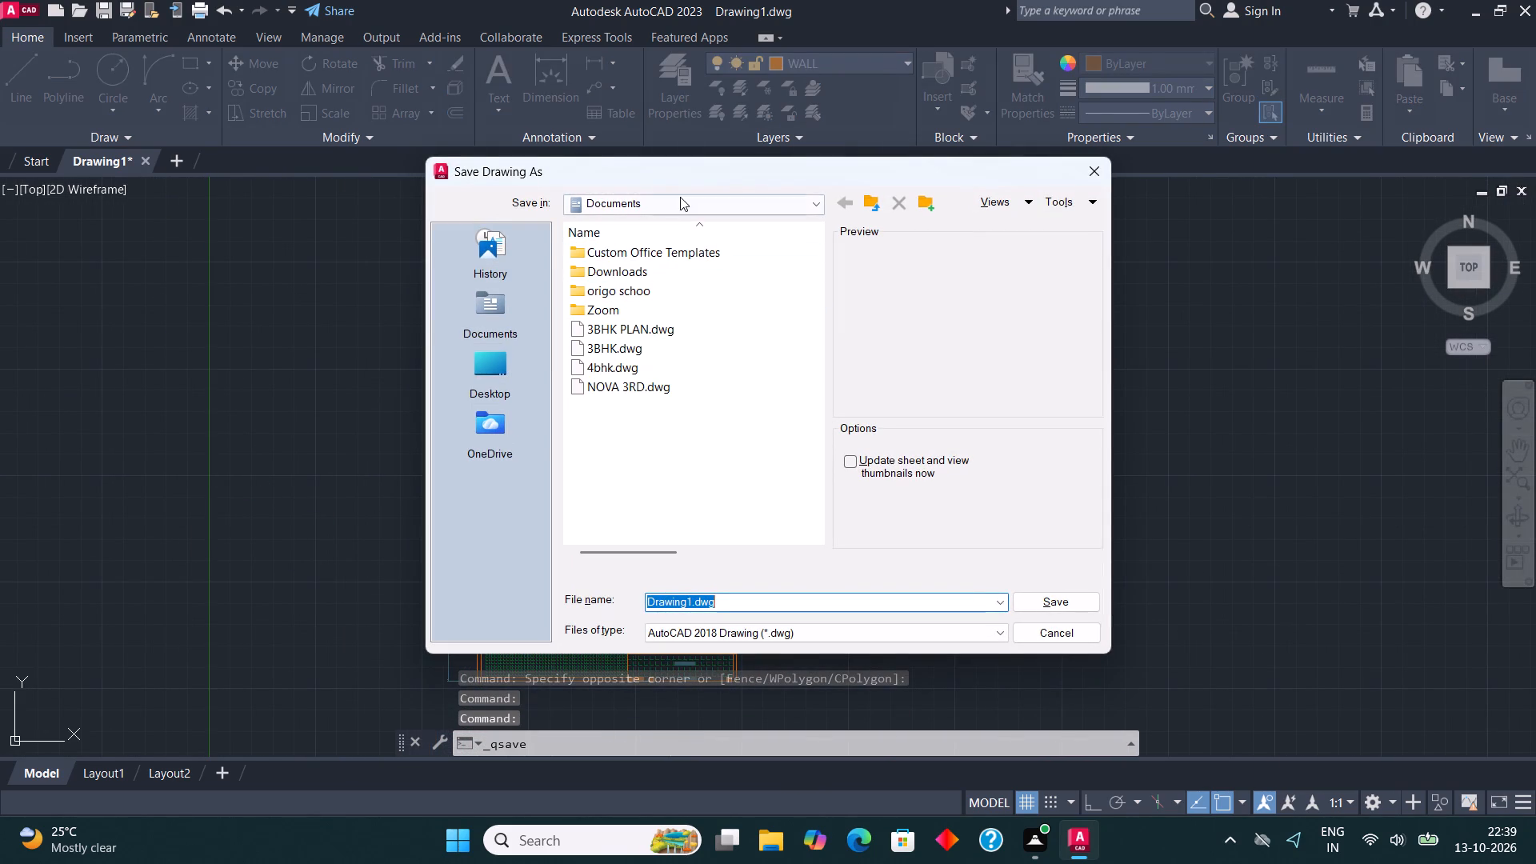
click(680, 197)
click(684, 385)
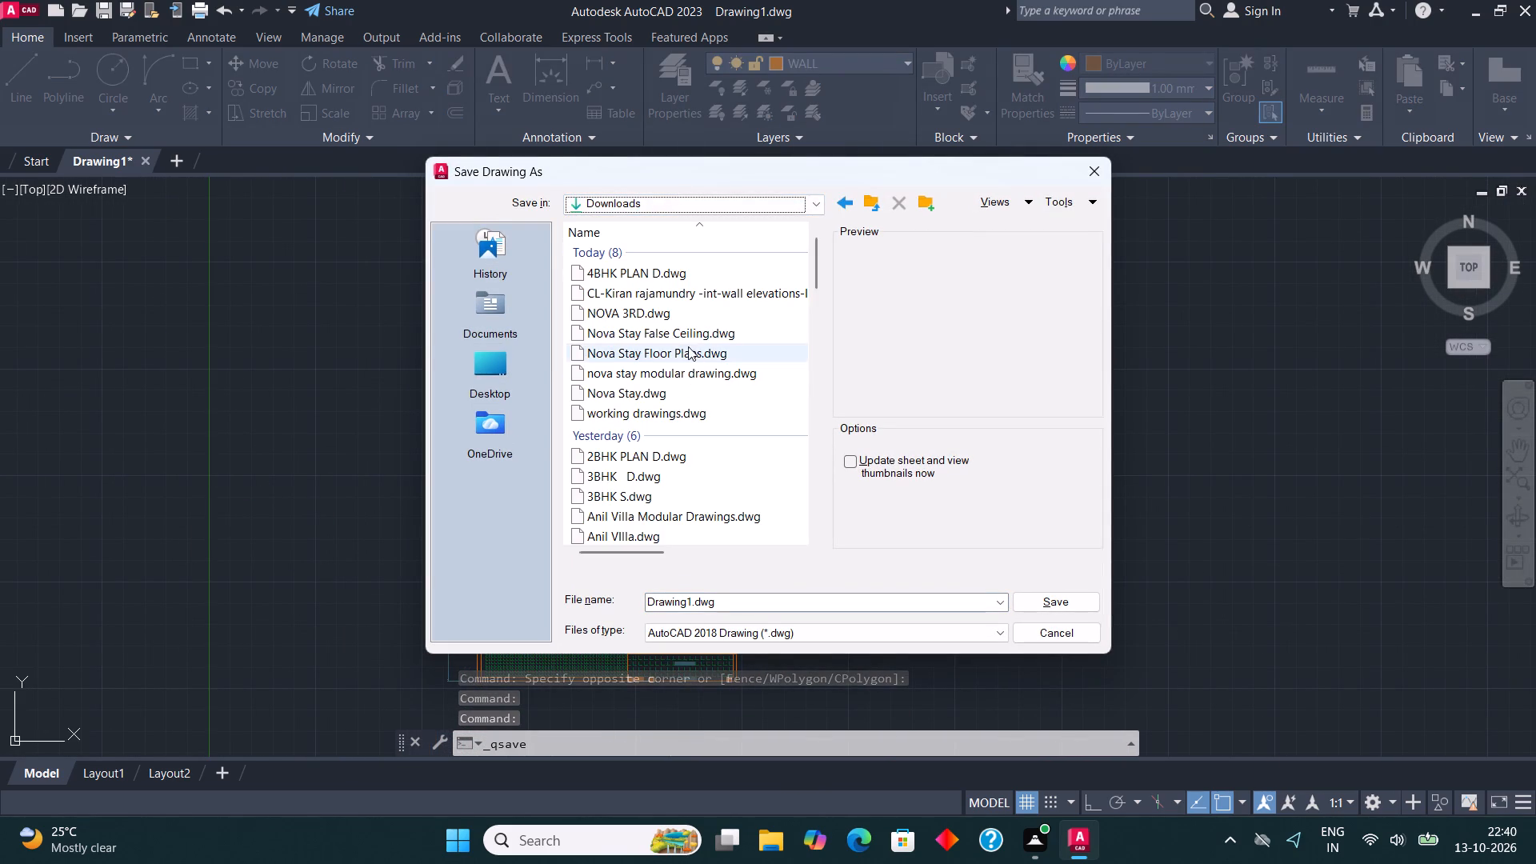
click(730, 605)
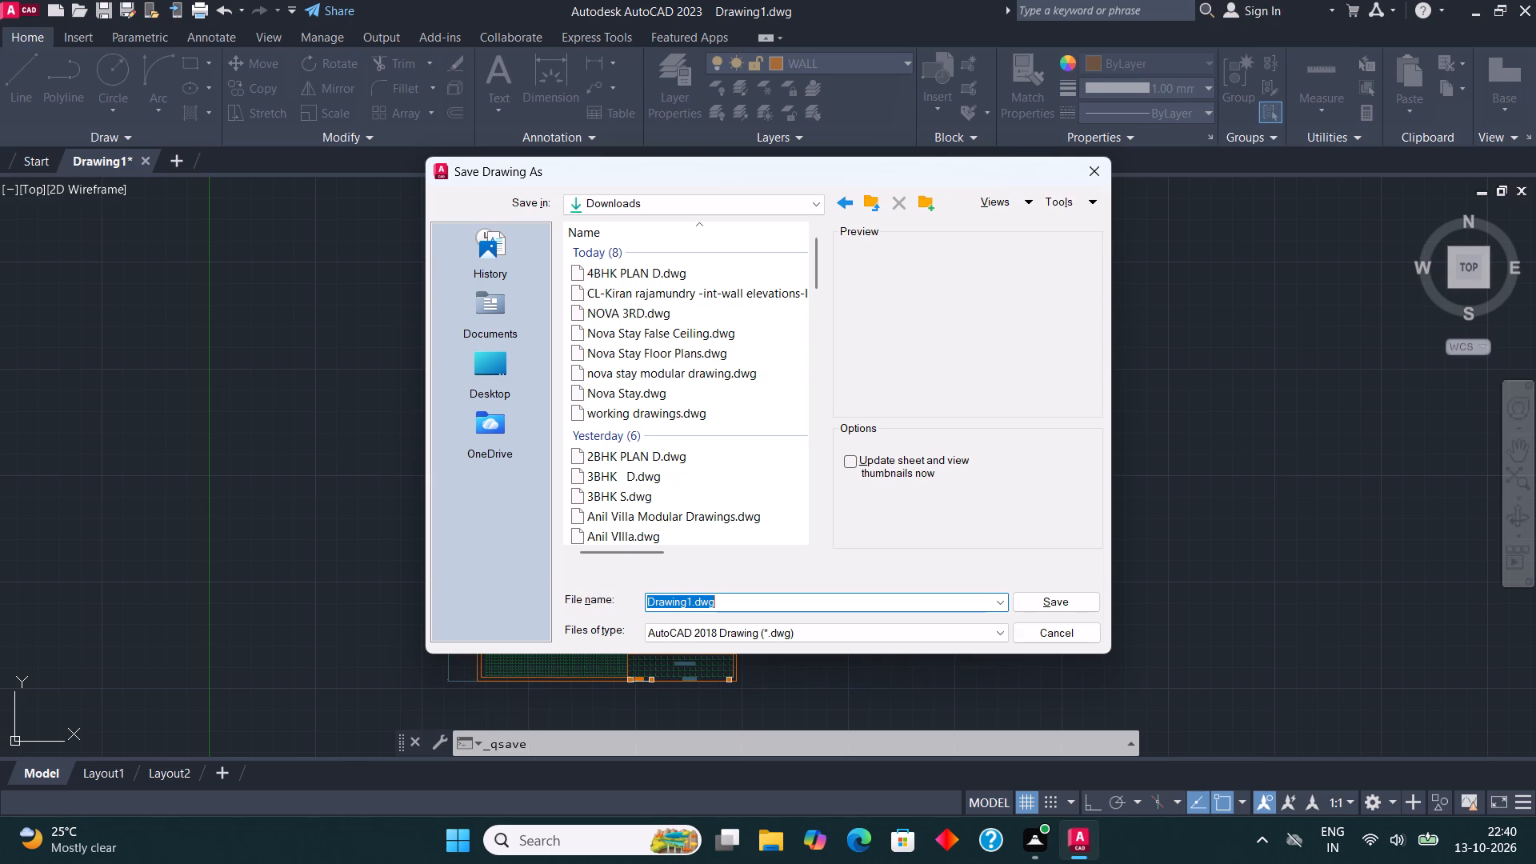
text(3BHK PLAN DS)
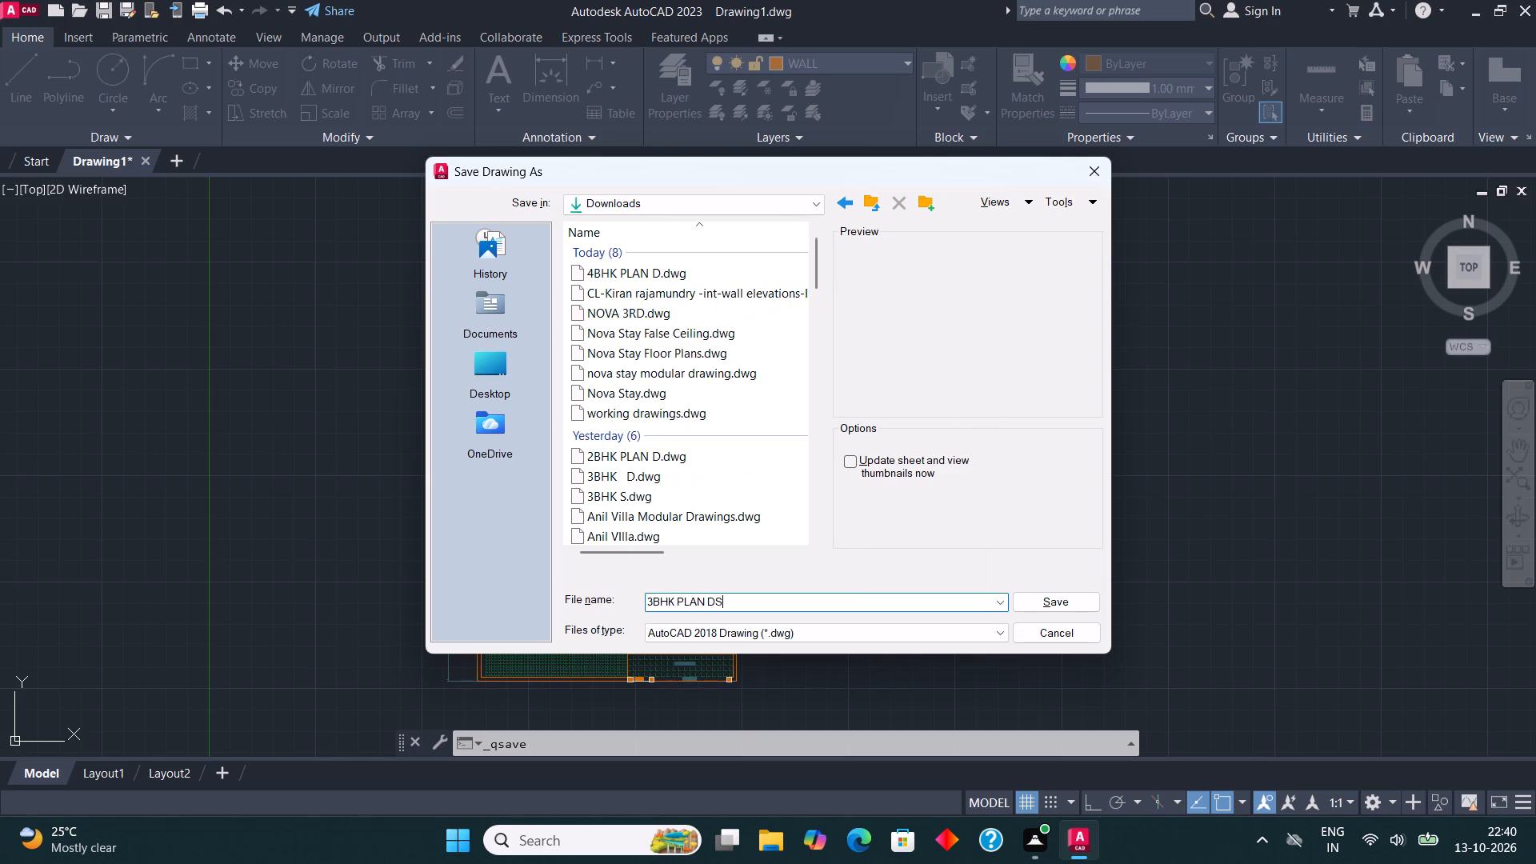
click(1038, 602)
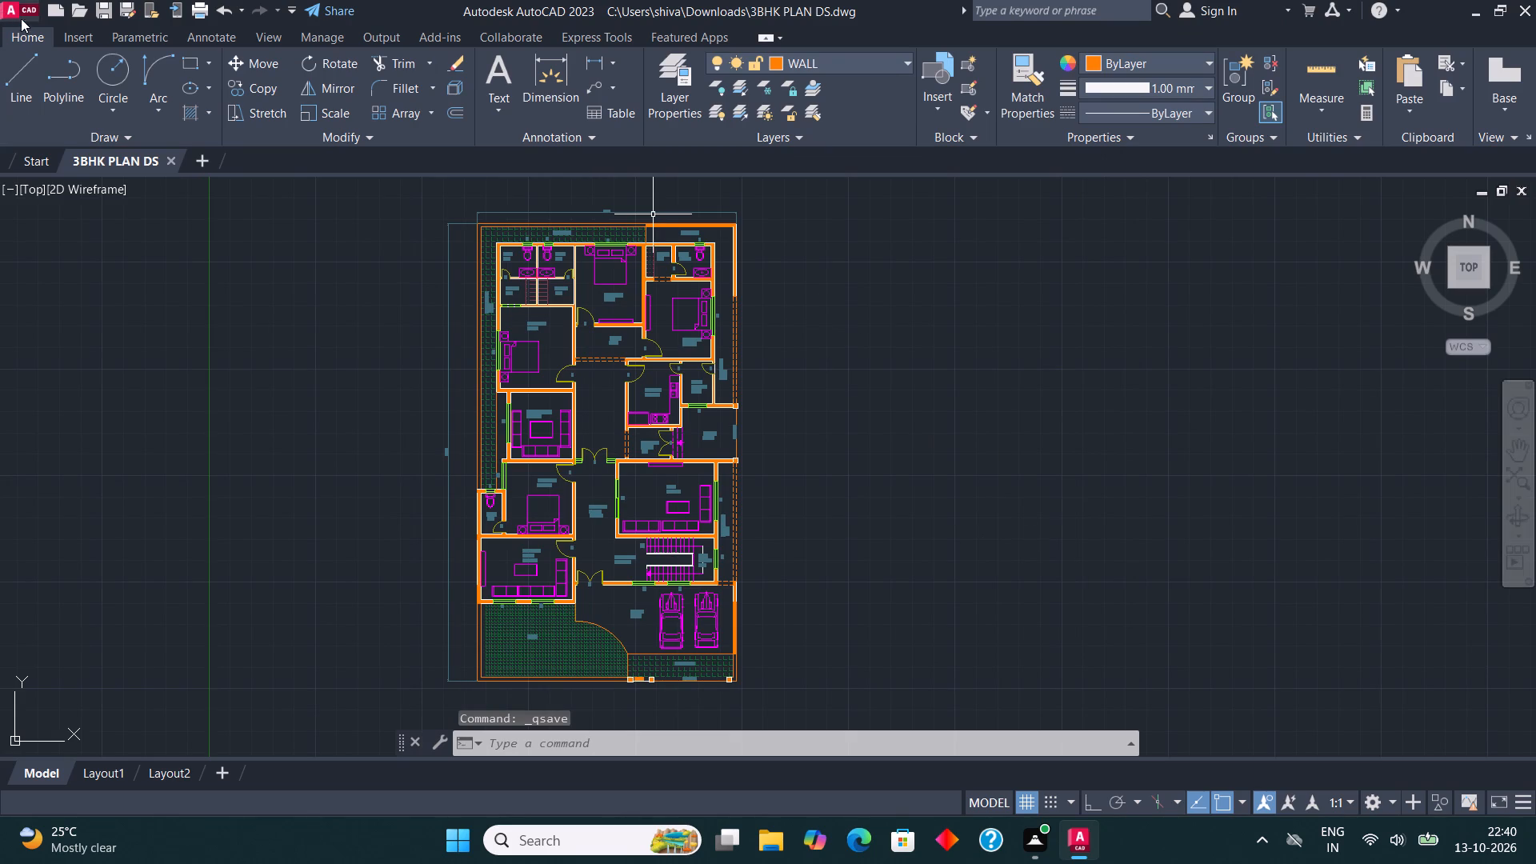
Set up a plot with AutoCAD PDF (High Quality Print), using a window around the whole floor plan, and apply it to the layout.
click(10, 12)
click(87, 450)
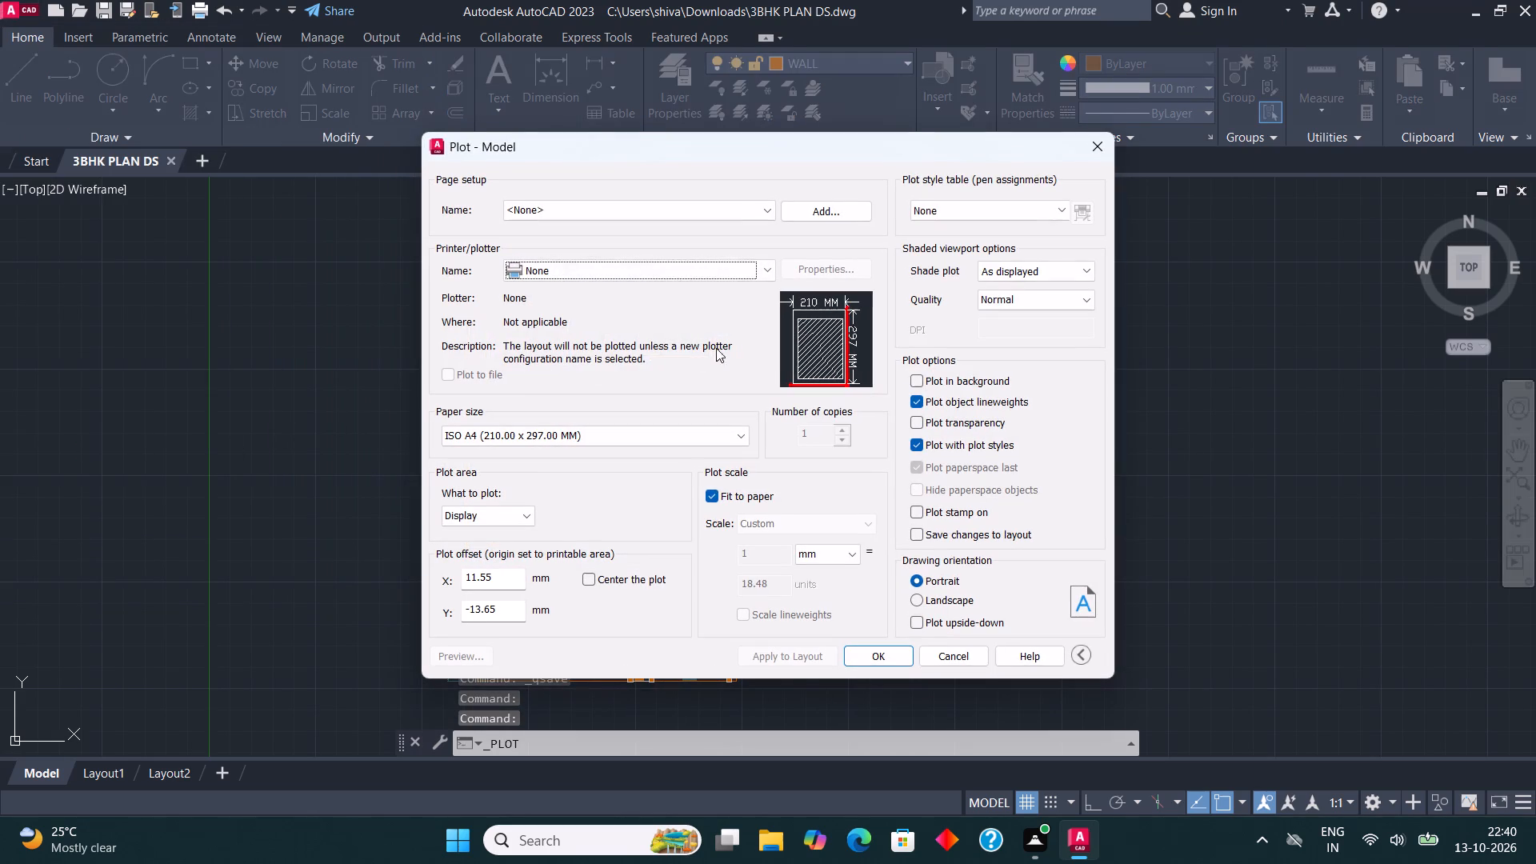
click(644, 262)
click(647, 360)
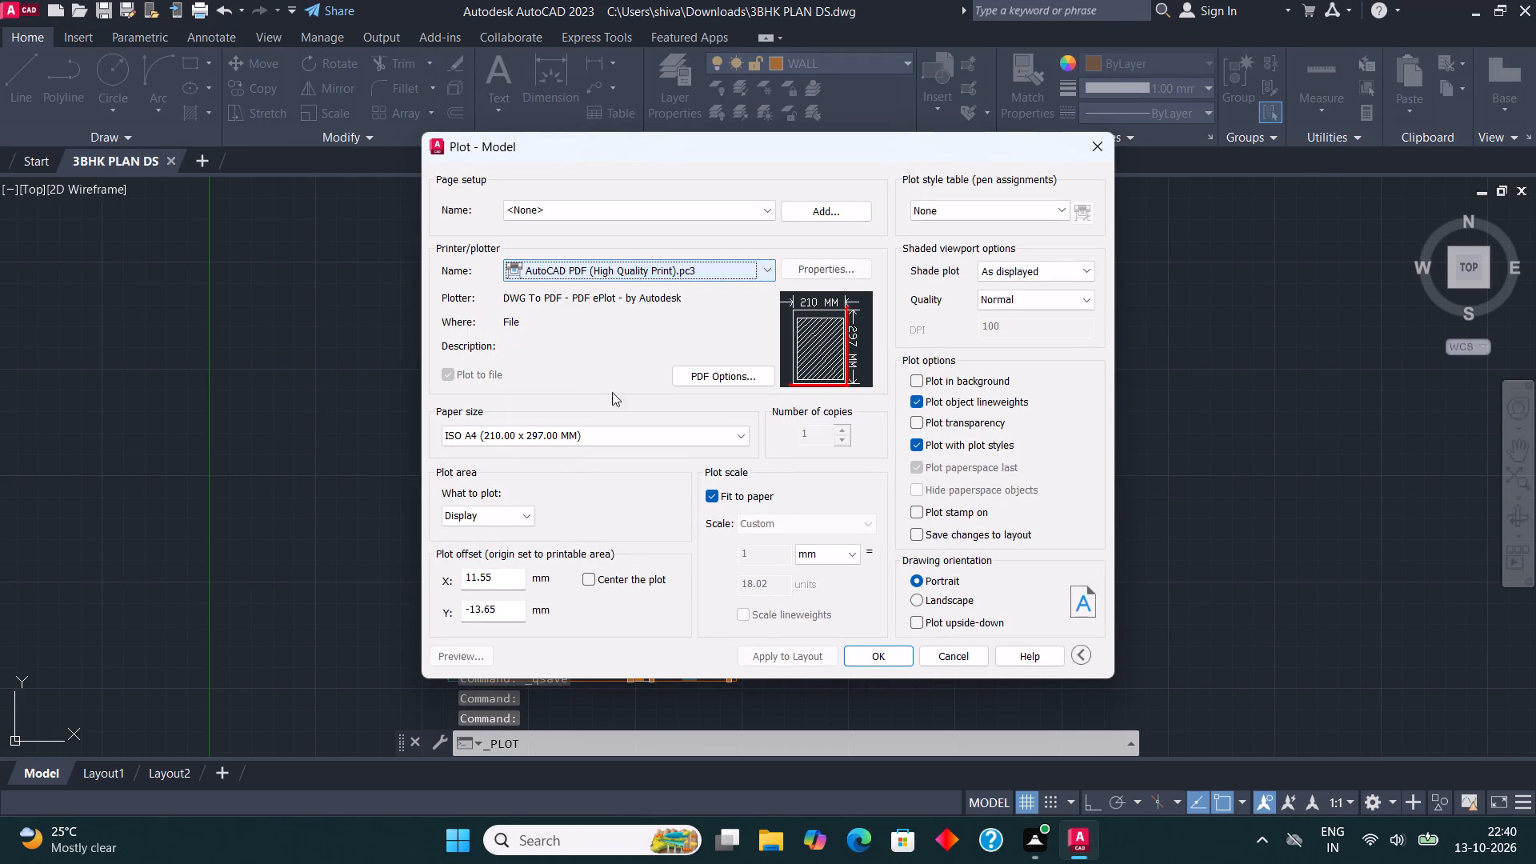
click(509, 513)
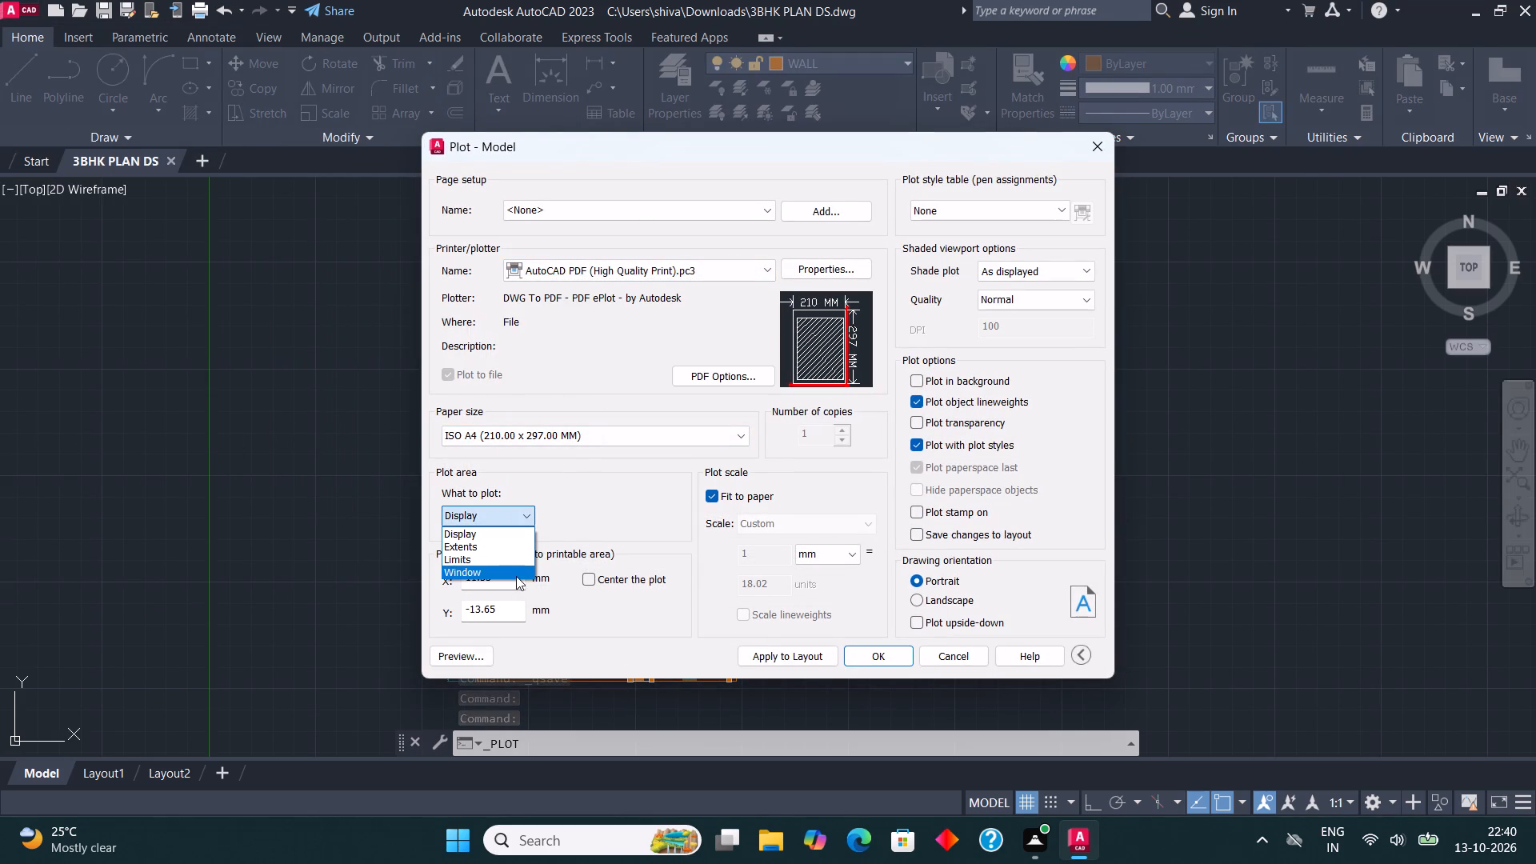
click(516, 576)
drag(420, 204, 548, 355)
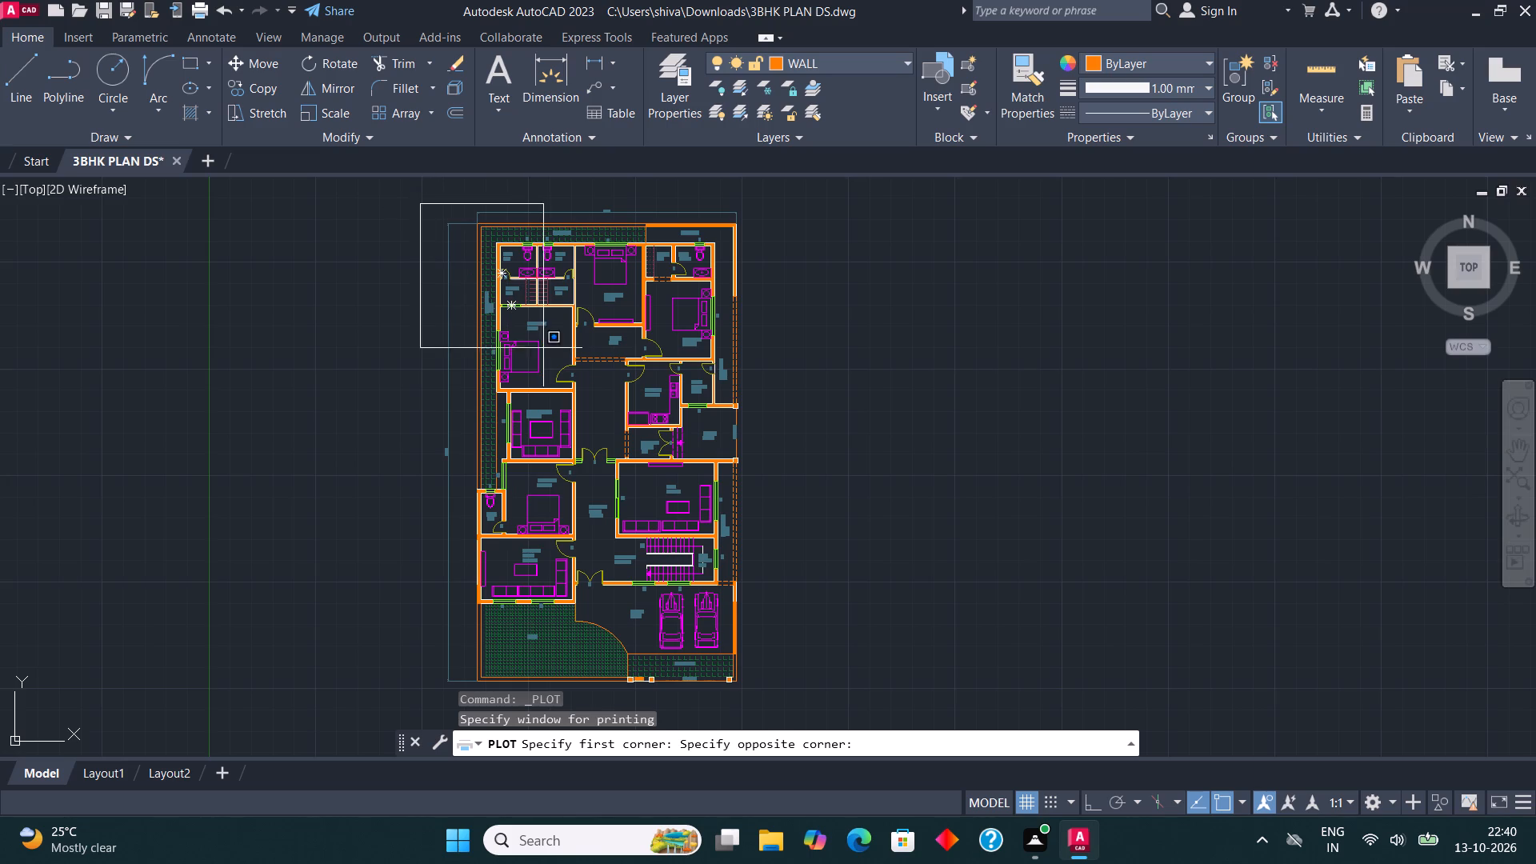
drag(548, 355, 778, 710)
click(778, 710)
click(777, 660)
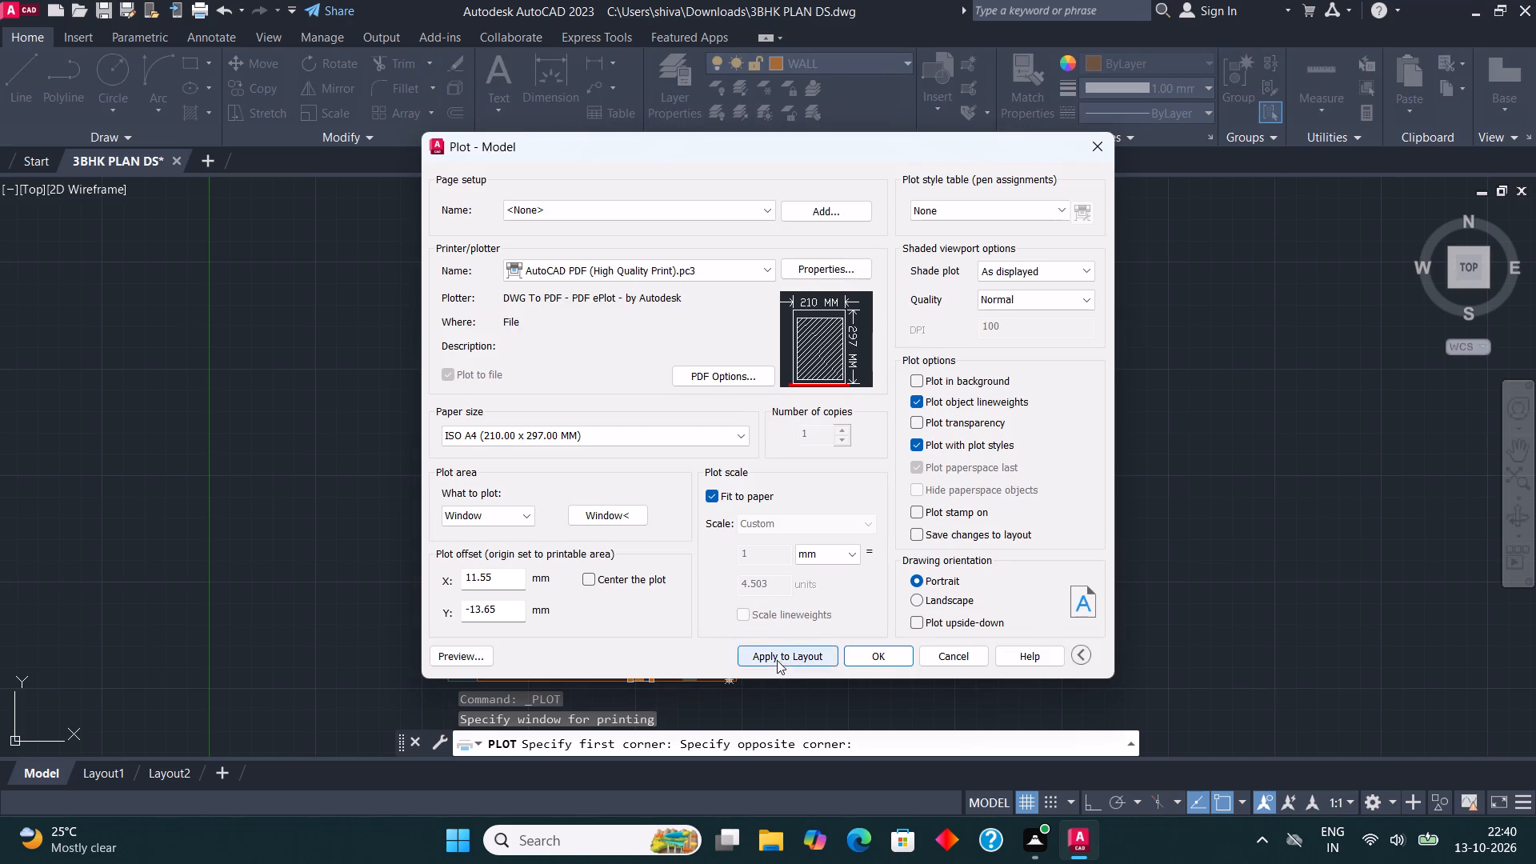
click(869, 660)
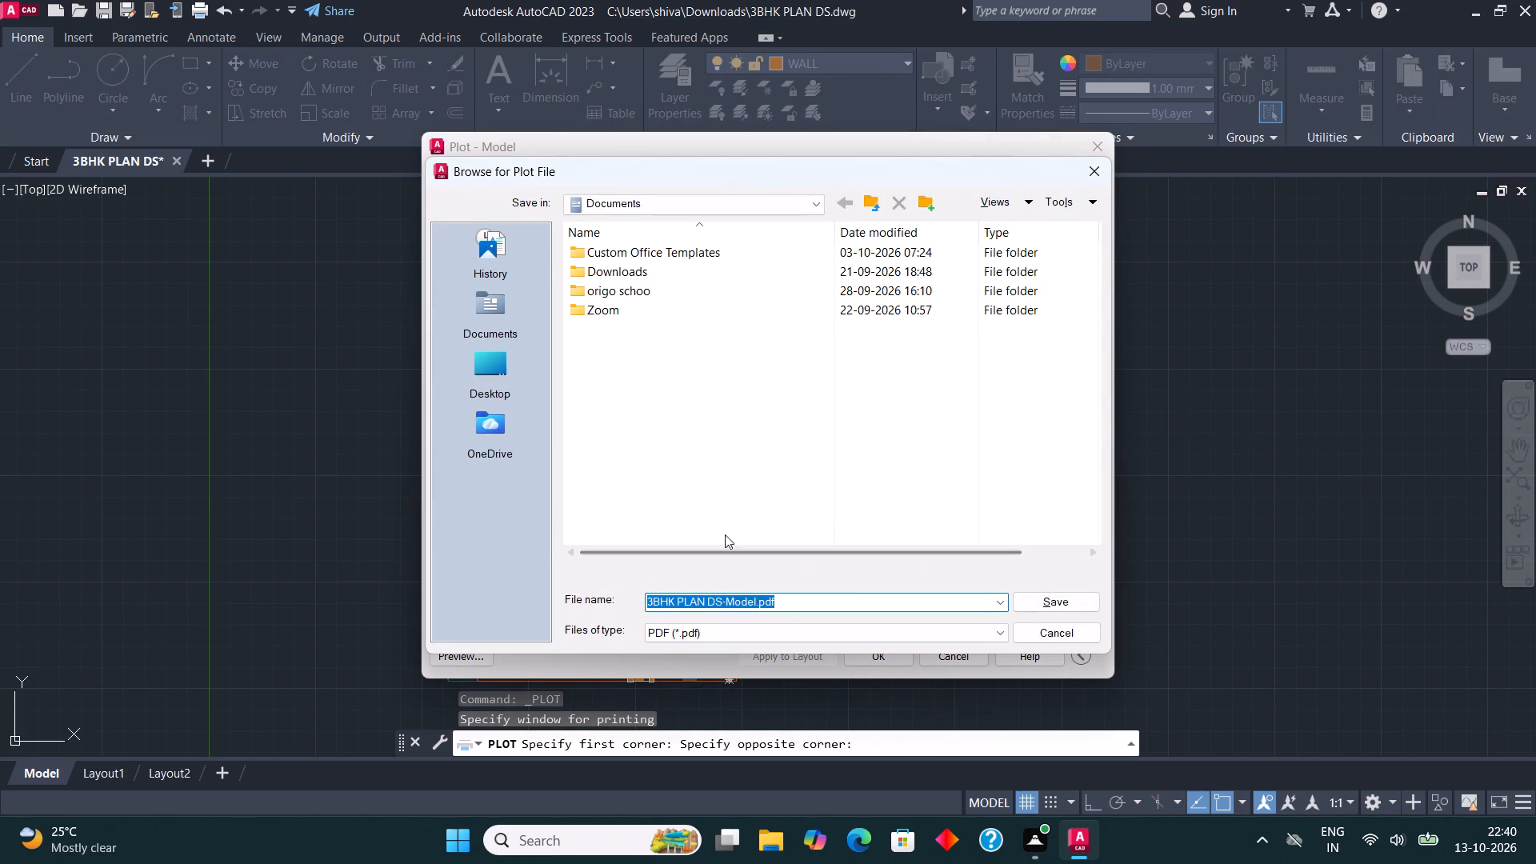
Save the plot in the Downloads folder as 3BHK PLAN DS-Model.pdf and look over the plotted plan.
click(786, 205)
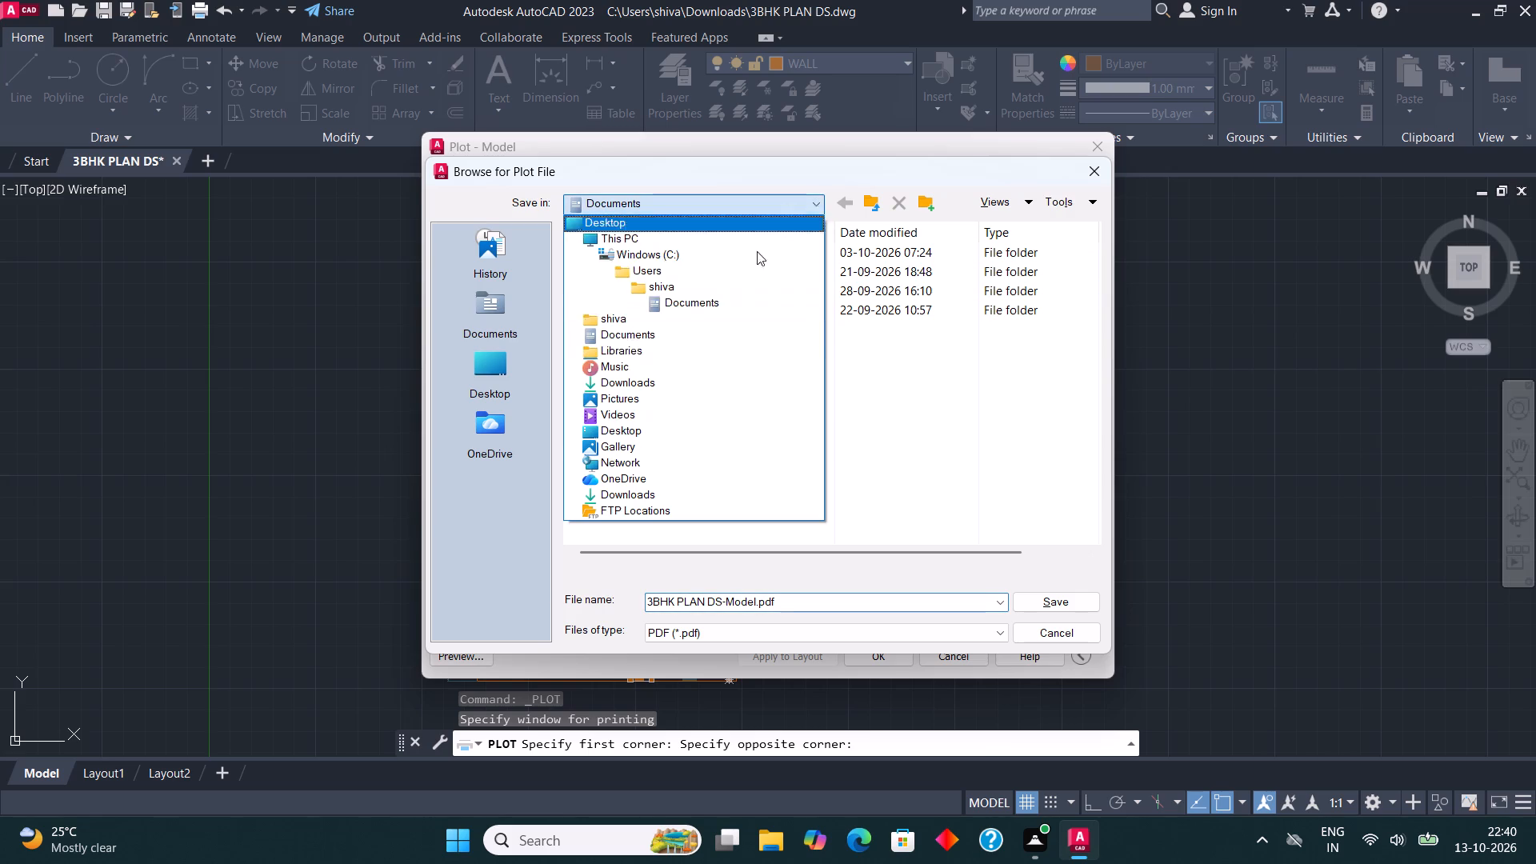
click(703, 379)
click(1048, 606)
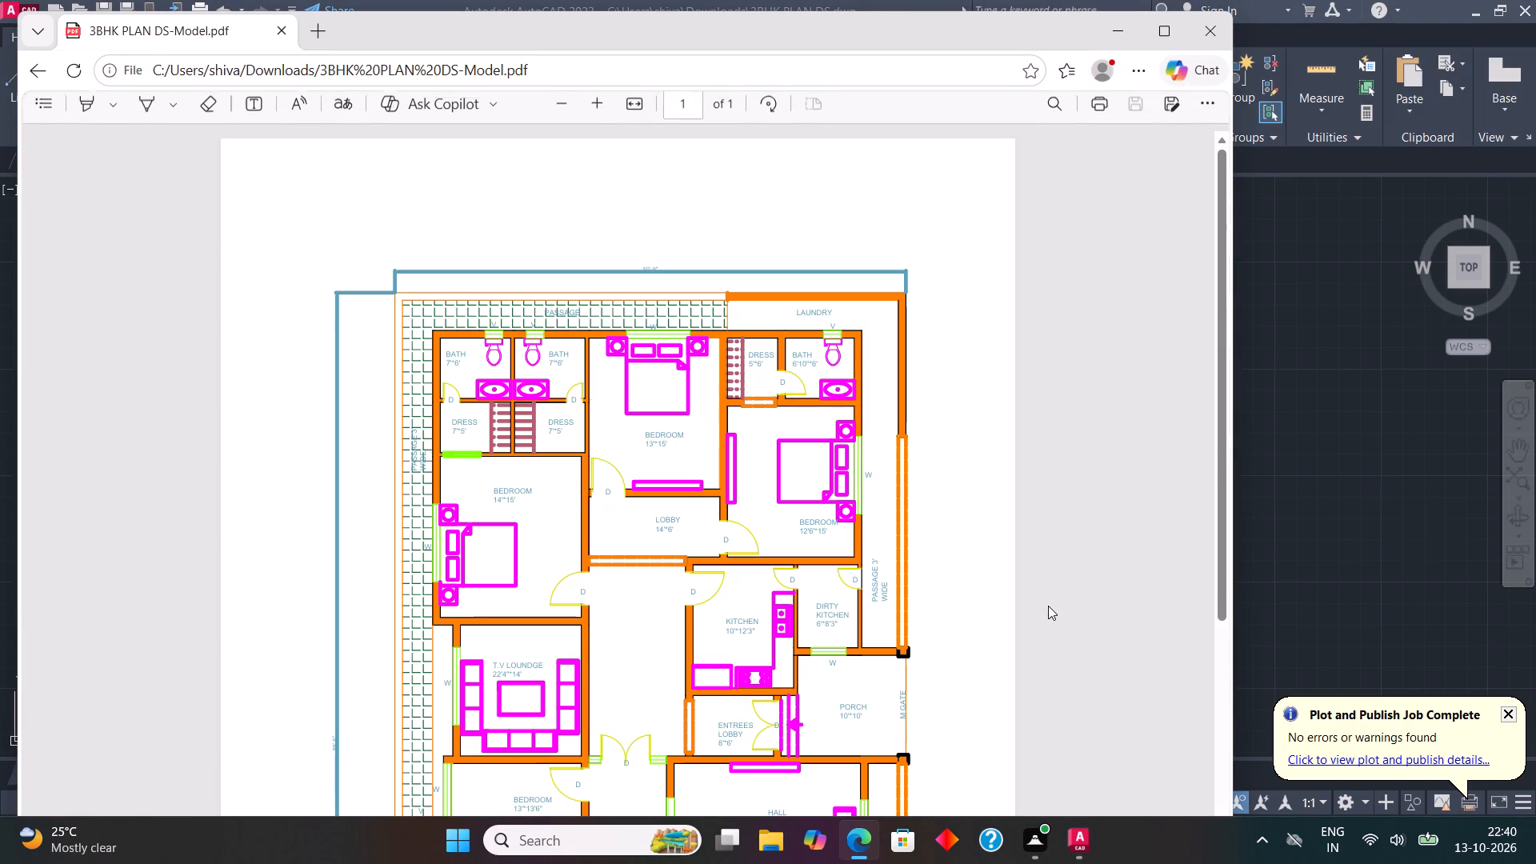
scroll(671, 352, down, 5)
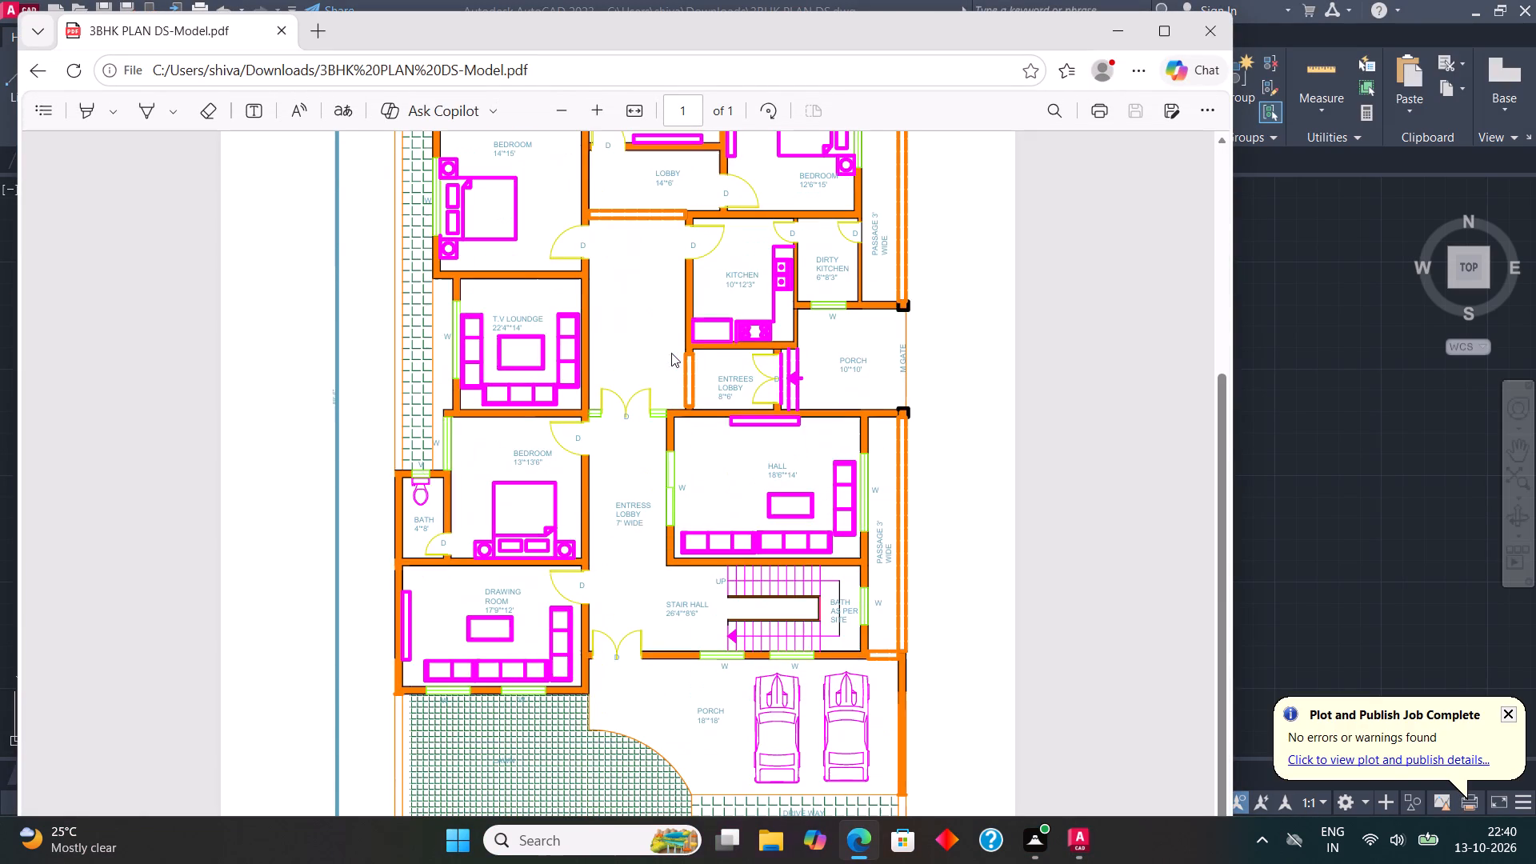
scroll(672, 358, down, 6)
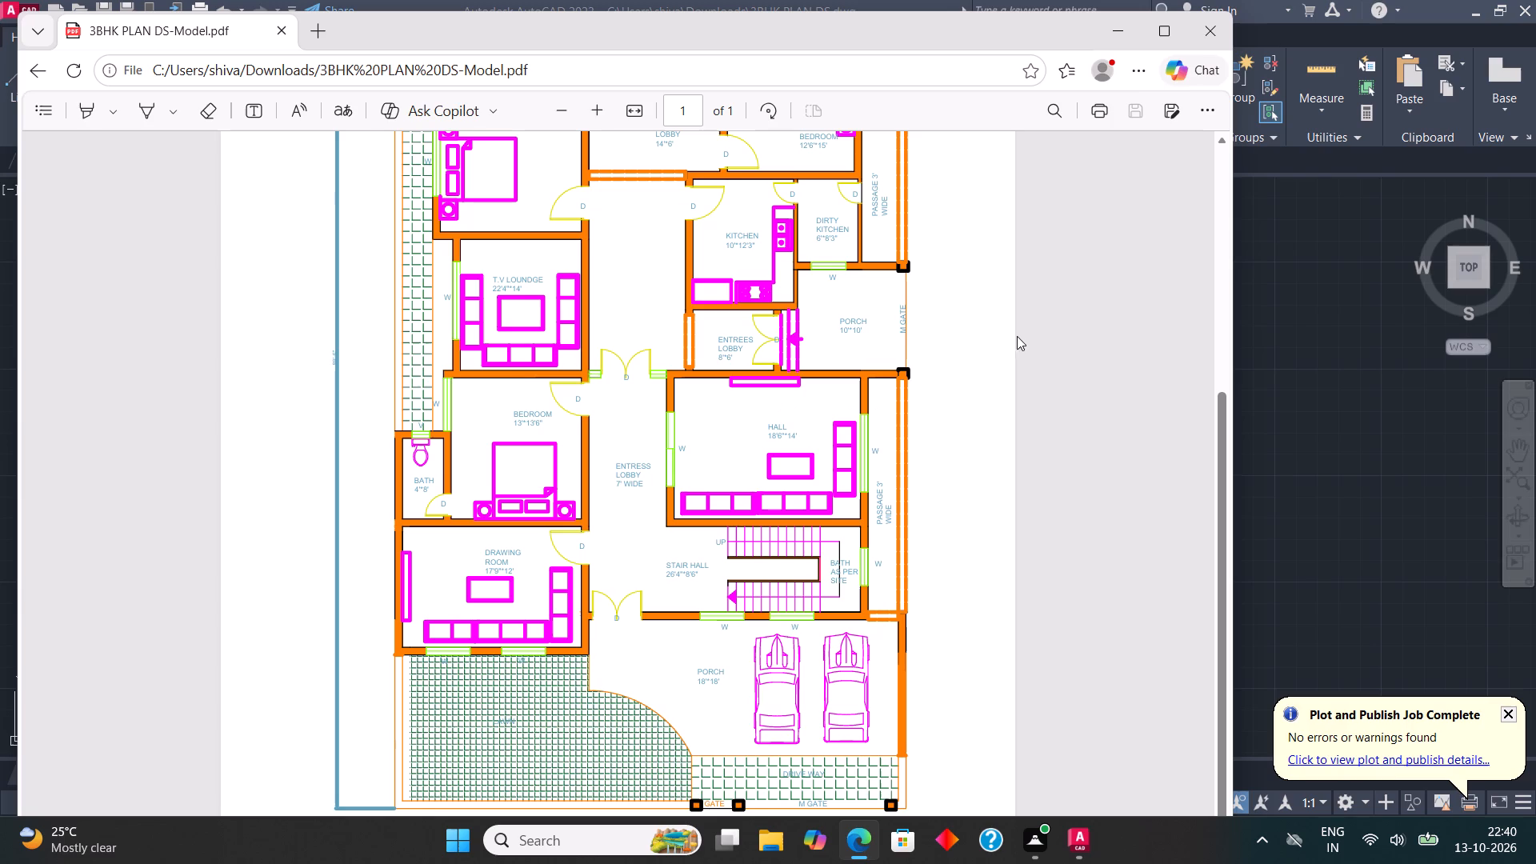
click(1198, 27)
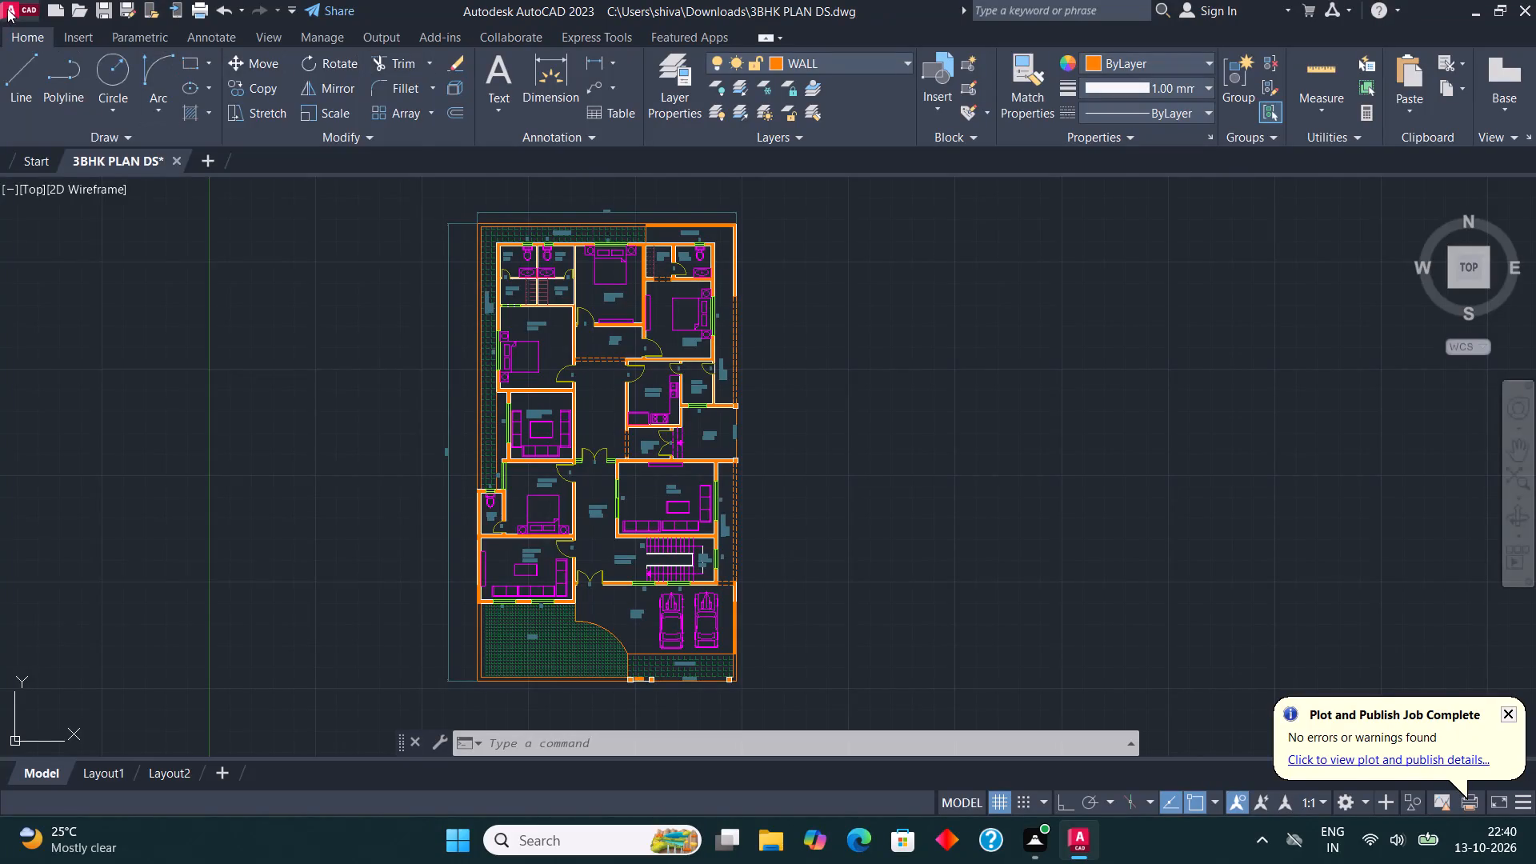
Export the drawing in DWF format to the Downloads folder as 3BHK PLAN DS.dwf.
click(7, 9)
click(94, 351)
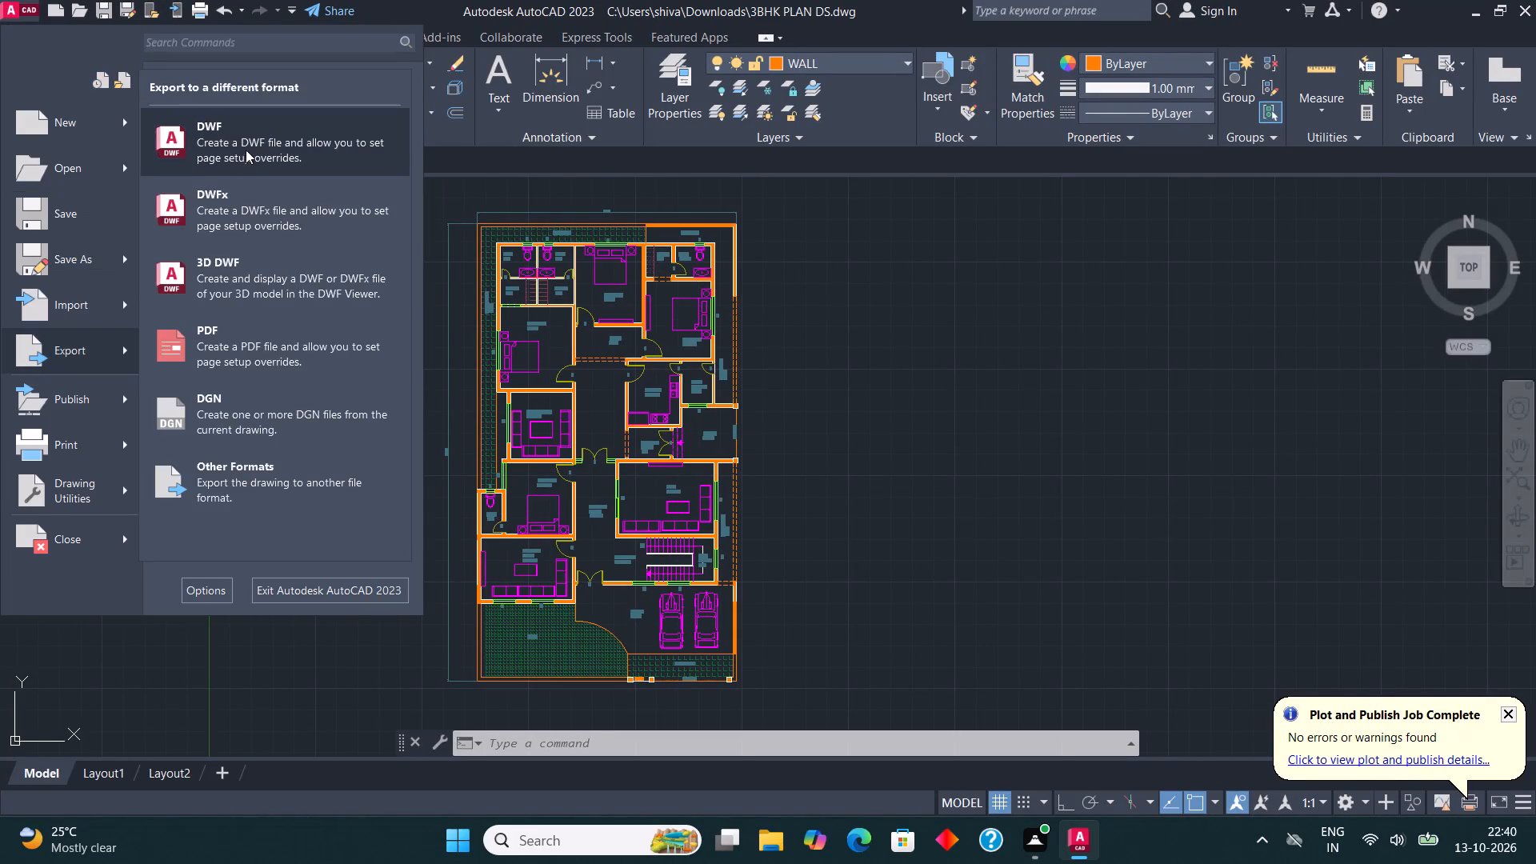
click(246, 150)
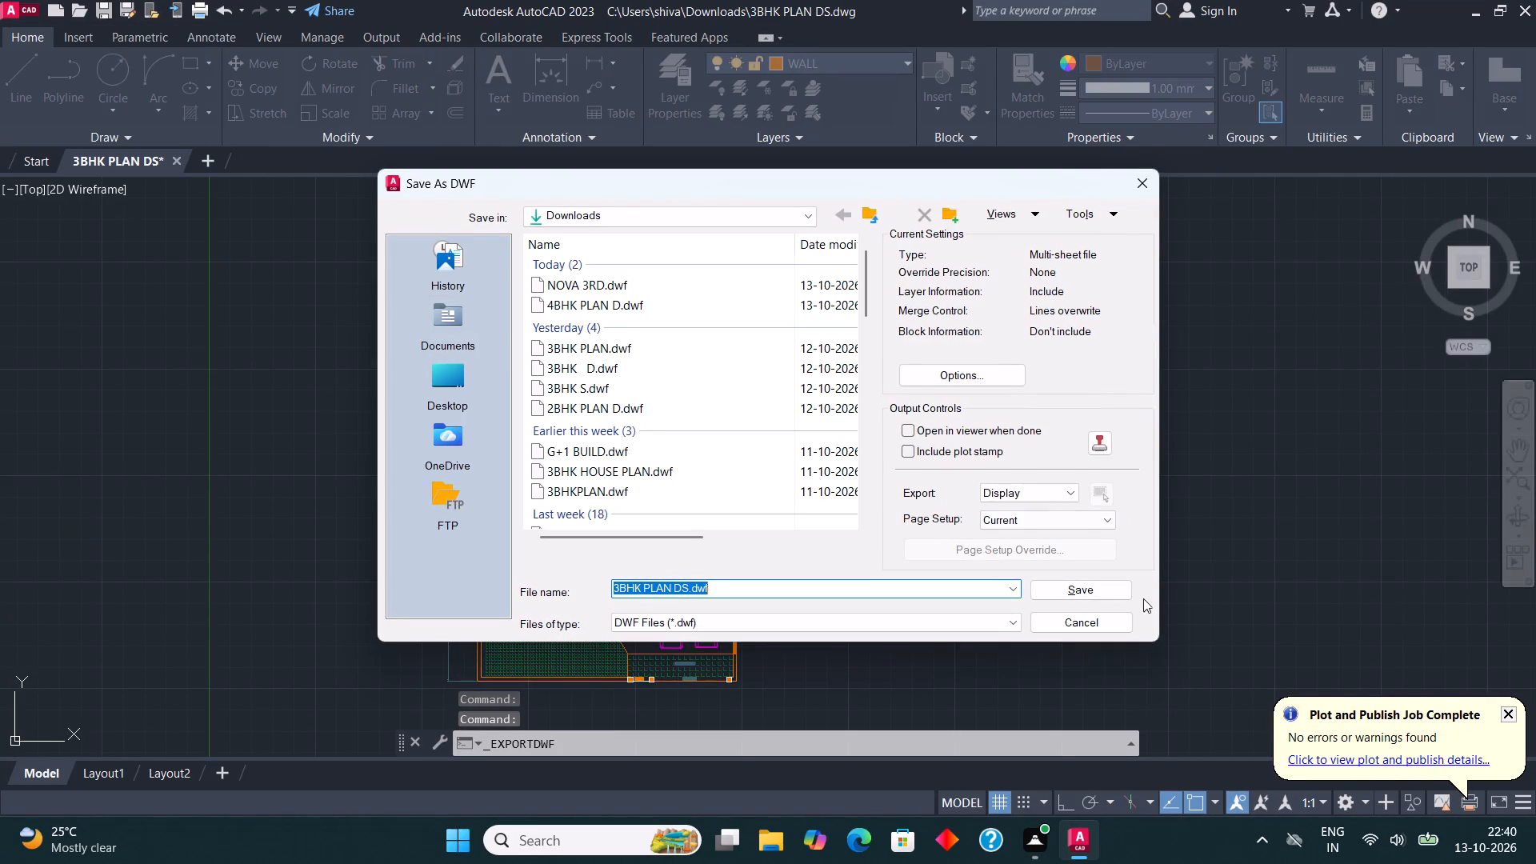
click(1077, 585)
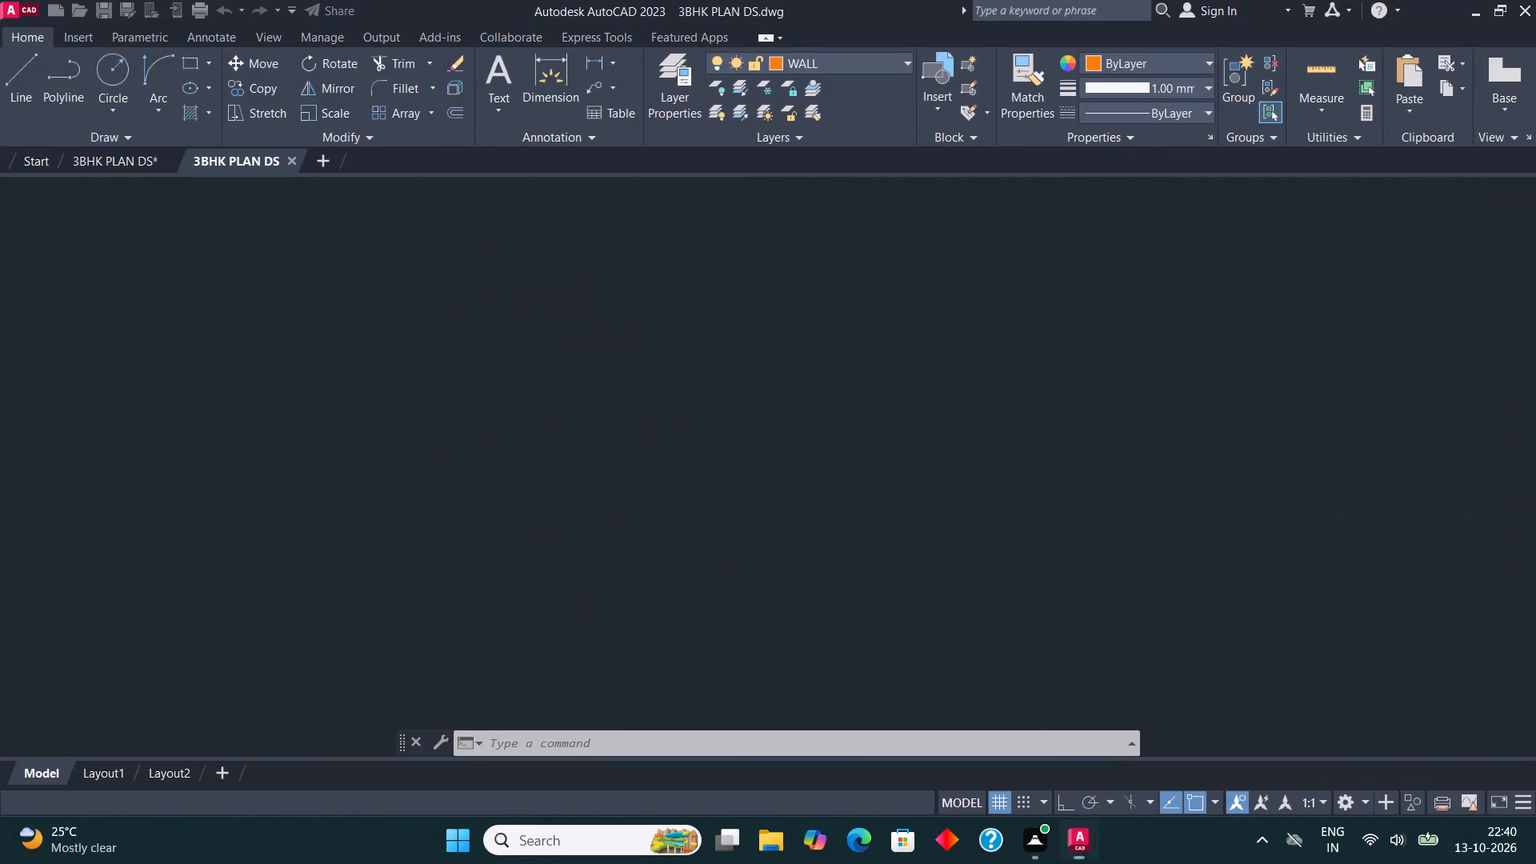